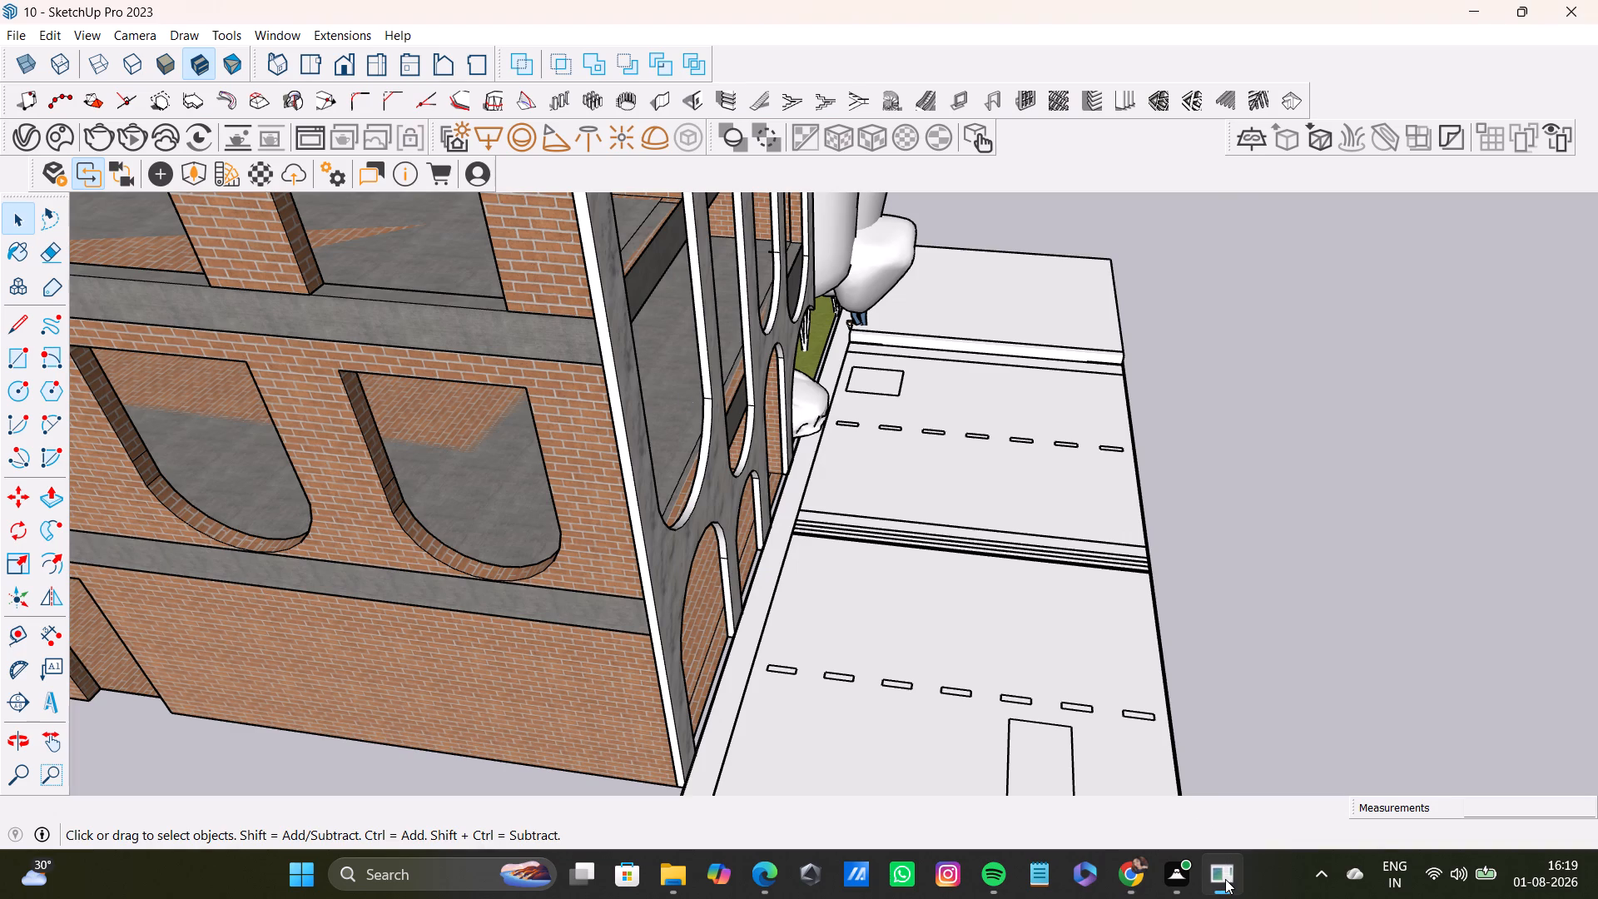
Import the downloaded window+1 model and place it on the empty ground beyond the road.
left_click(10, 32)
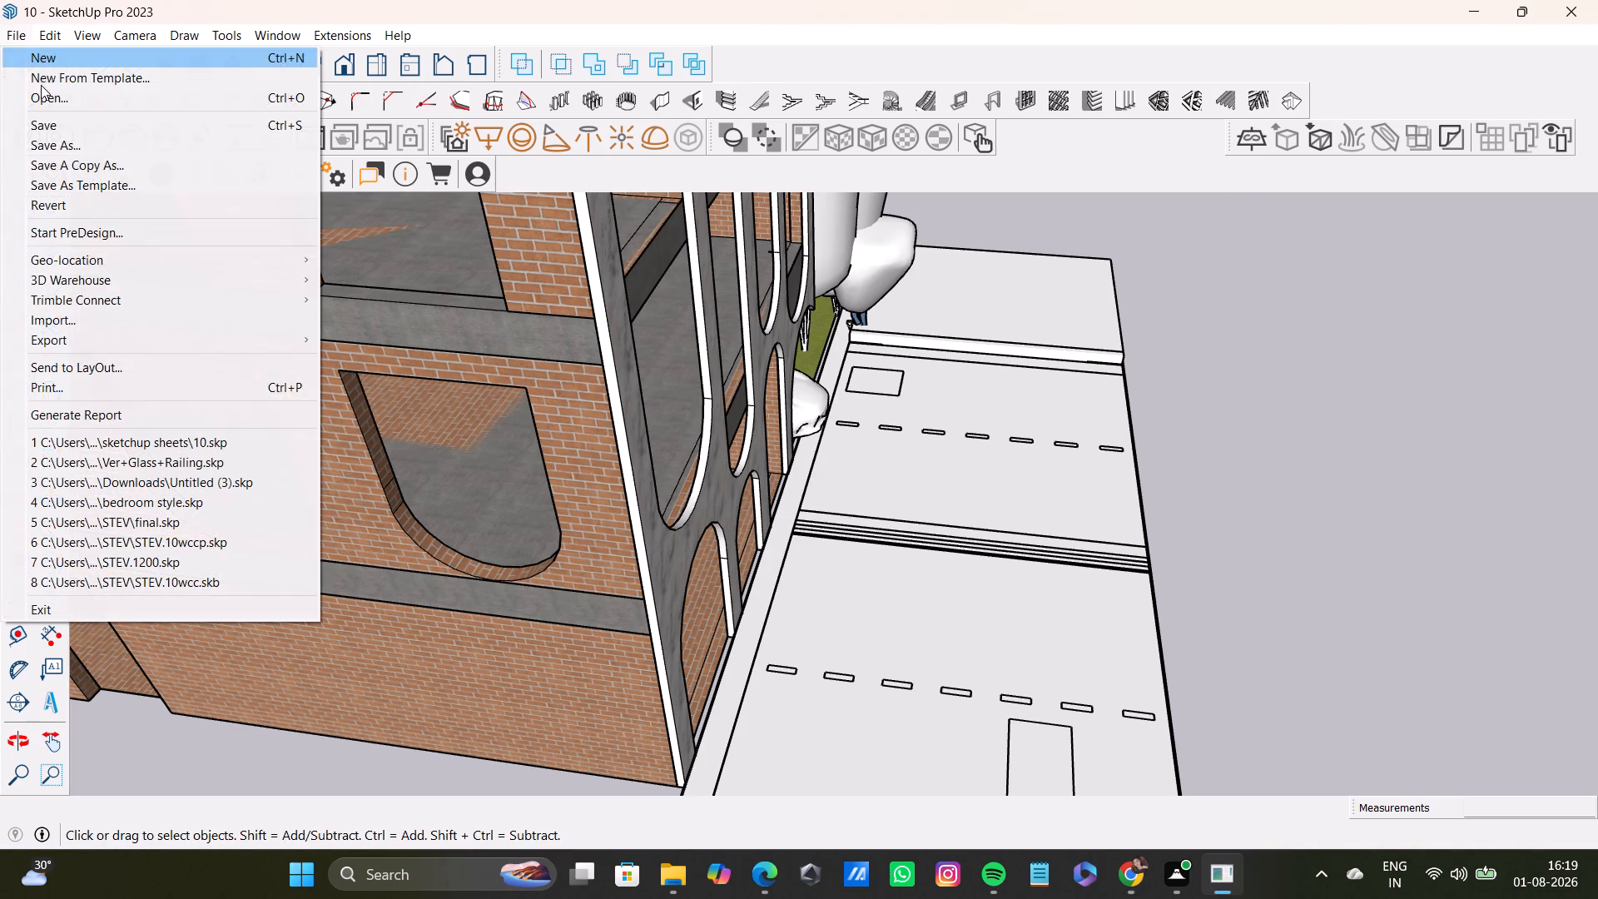
left_click(76, 317)
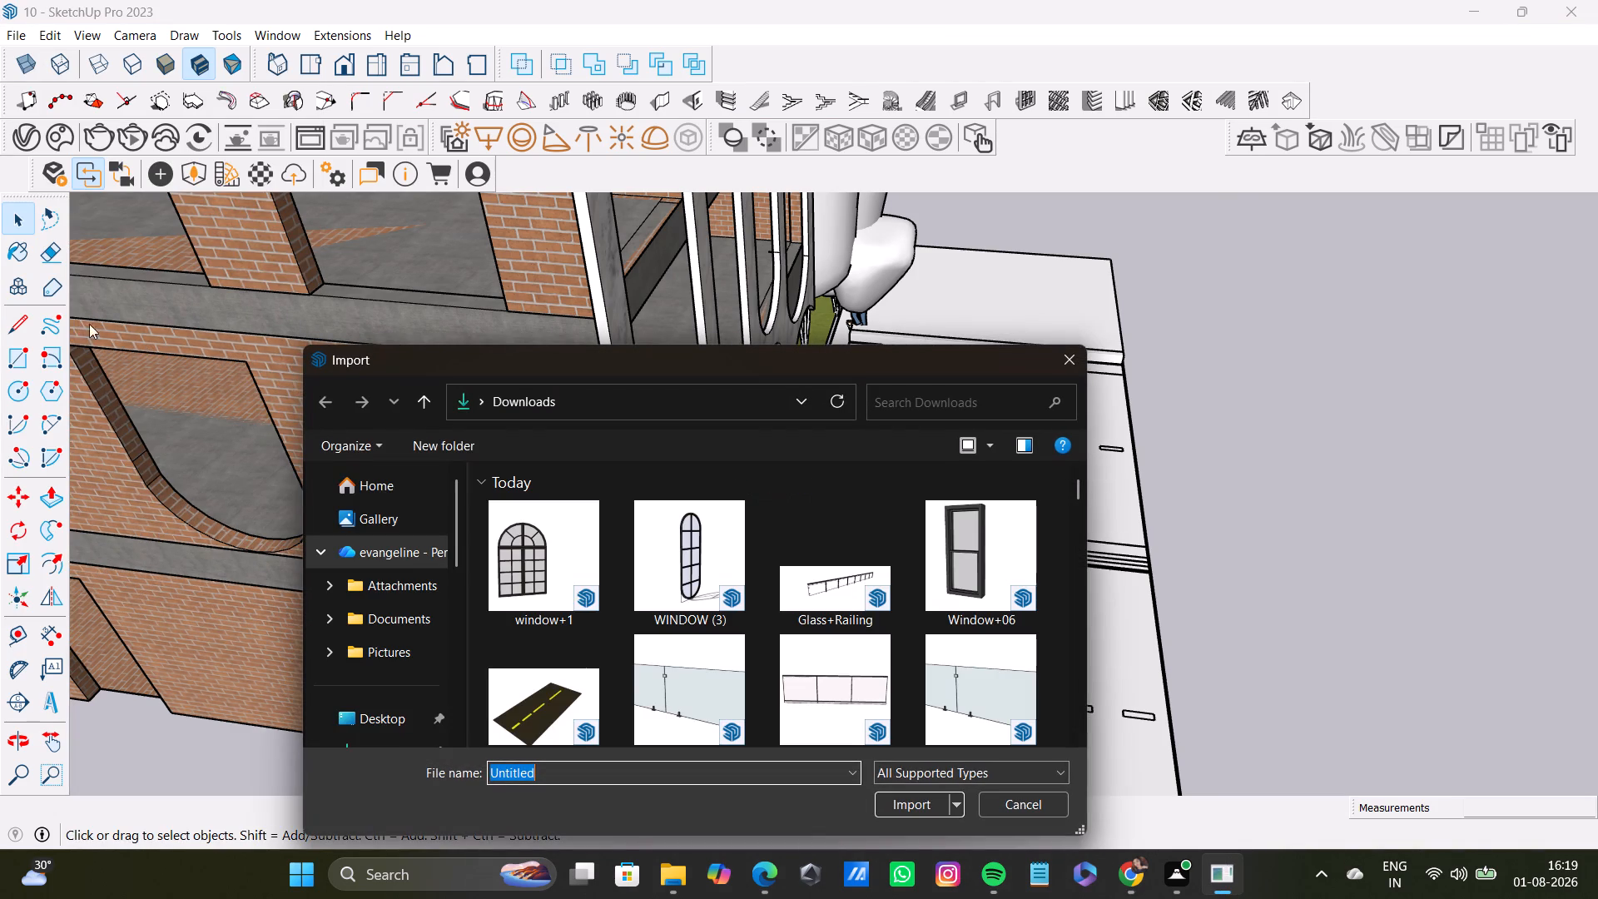
left_click(550, 560)
left_click(926, 807)
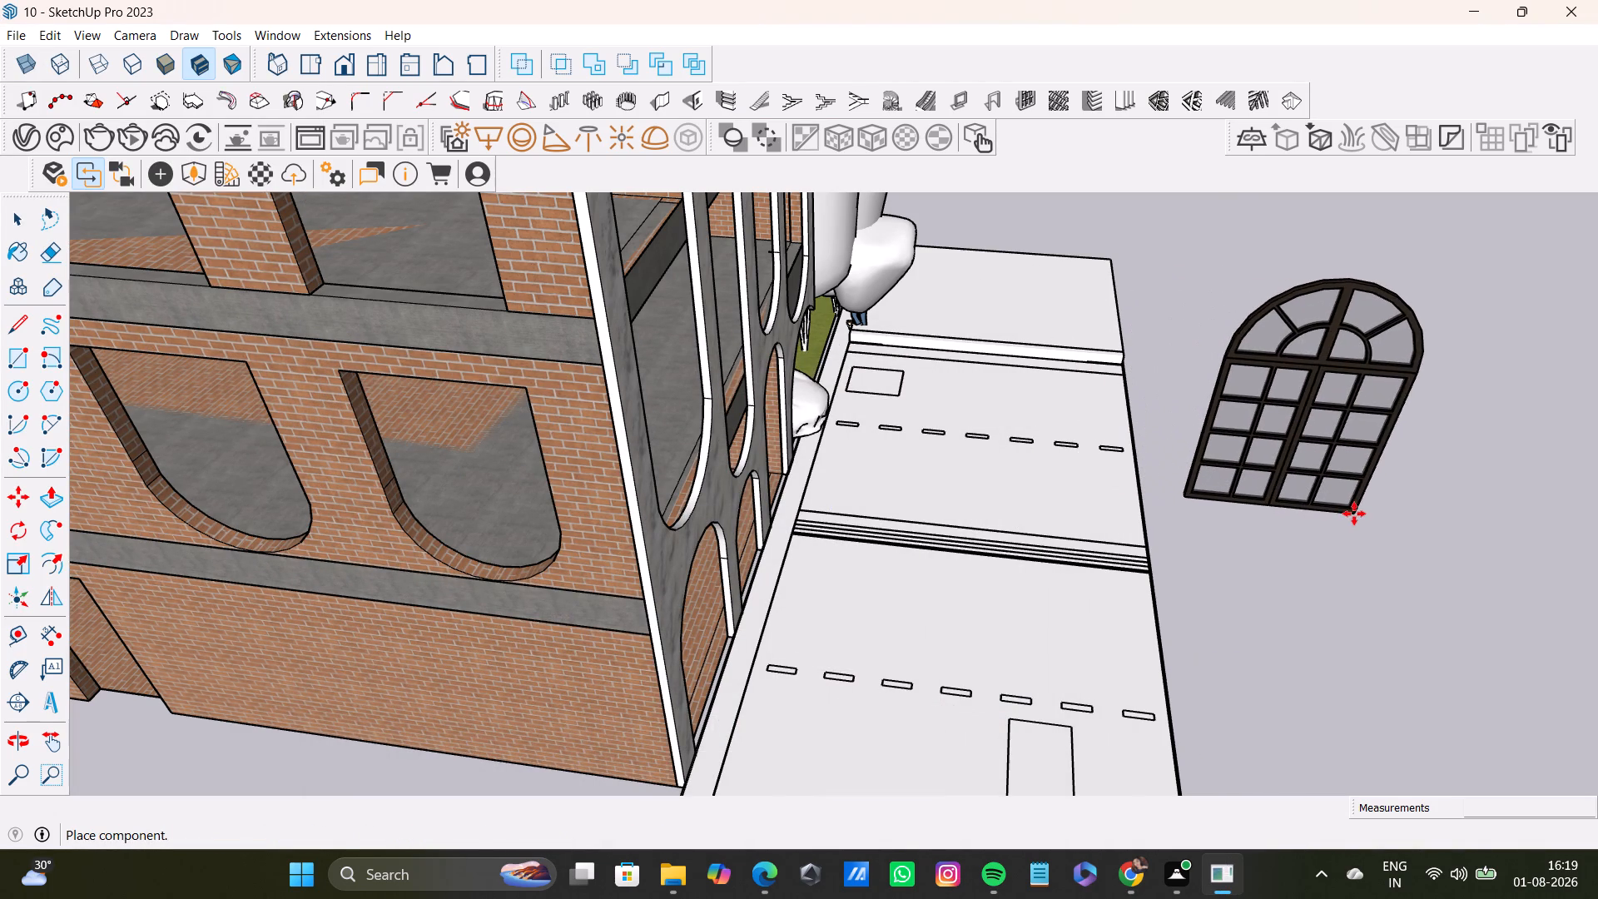
left_click(1354, 514)
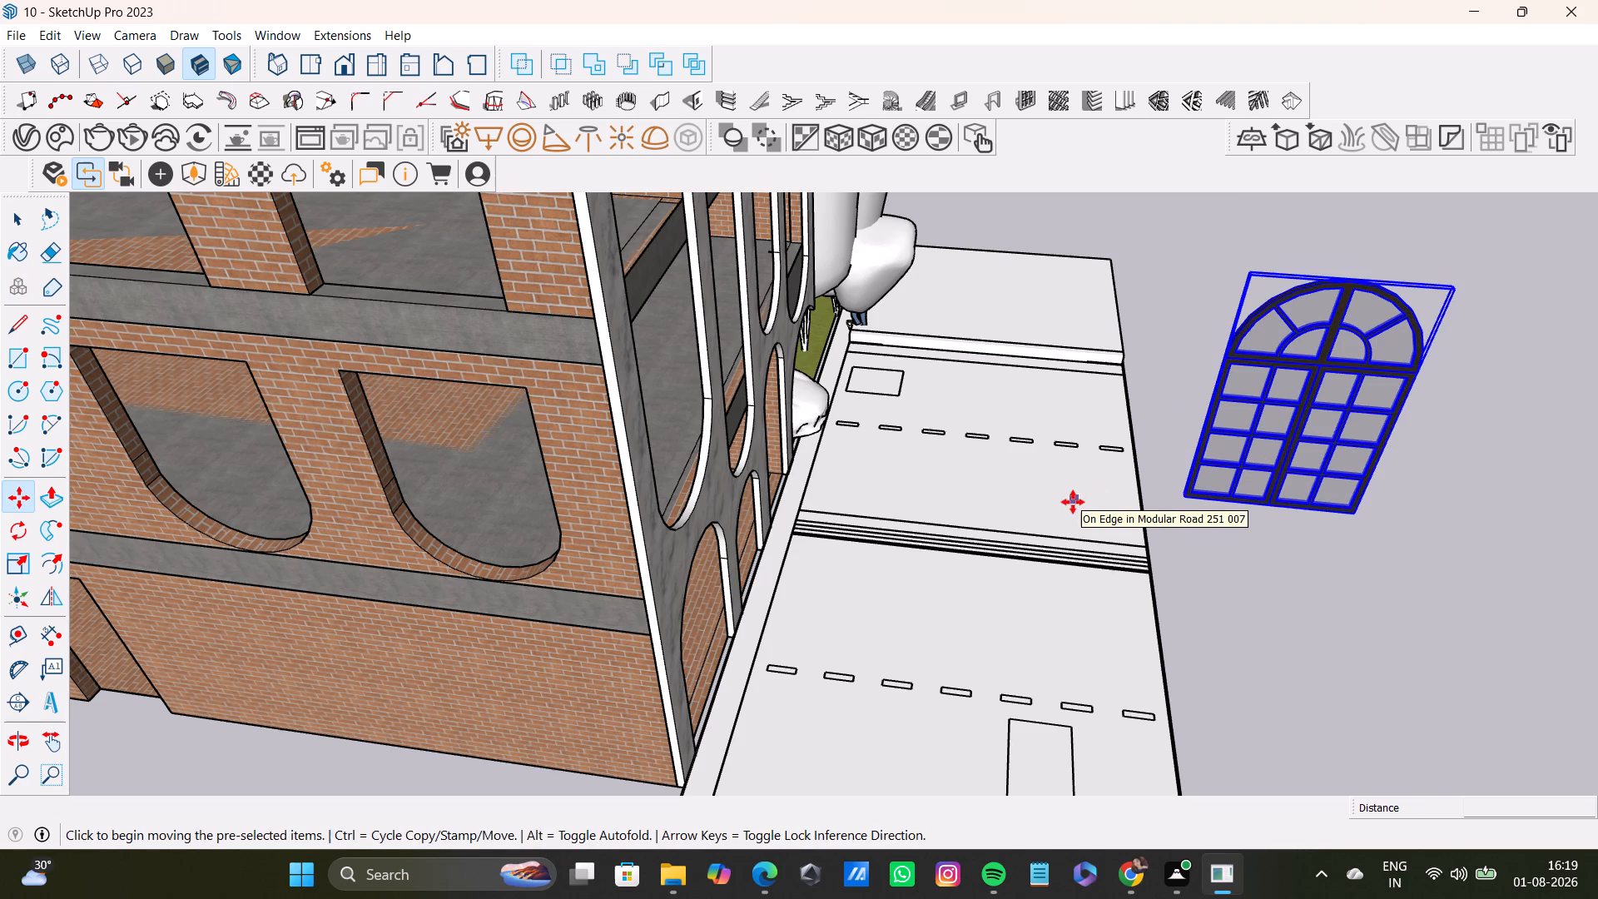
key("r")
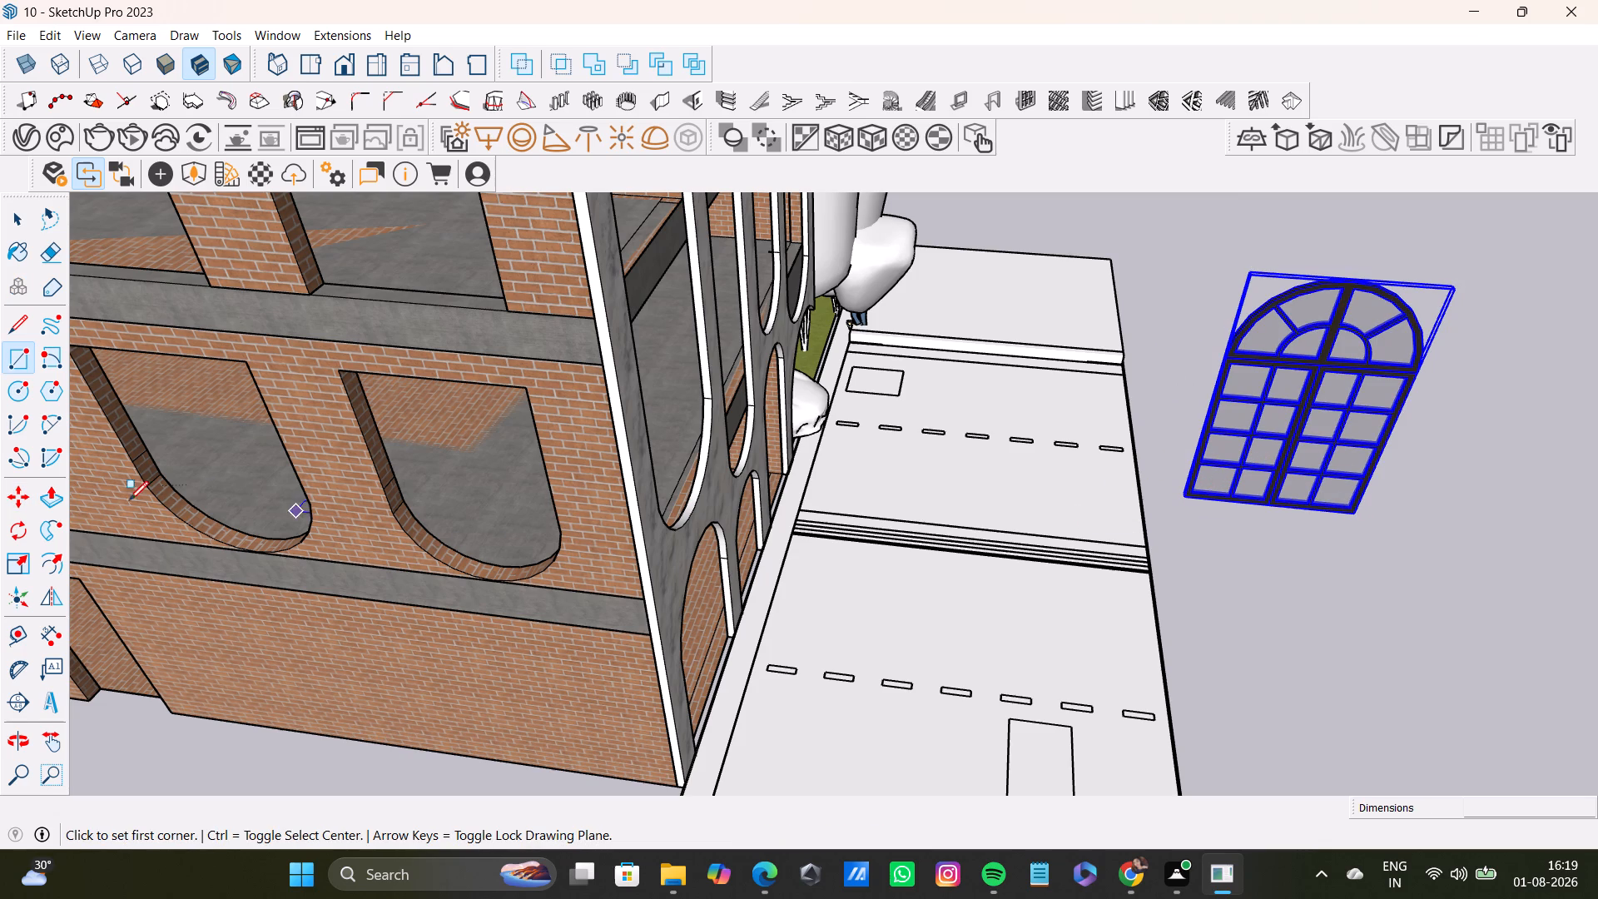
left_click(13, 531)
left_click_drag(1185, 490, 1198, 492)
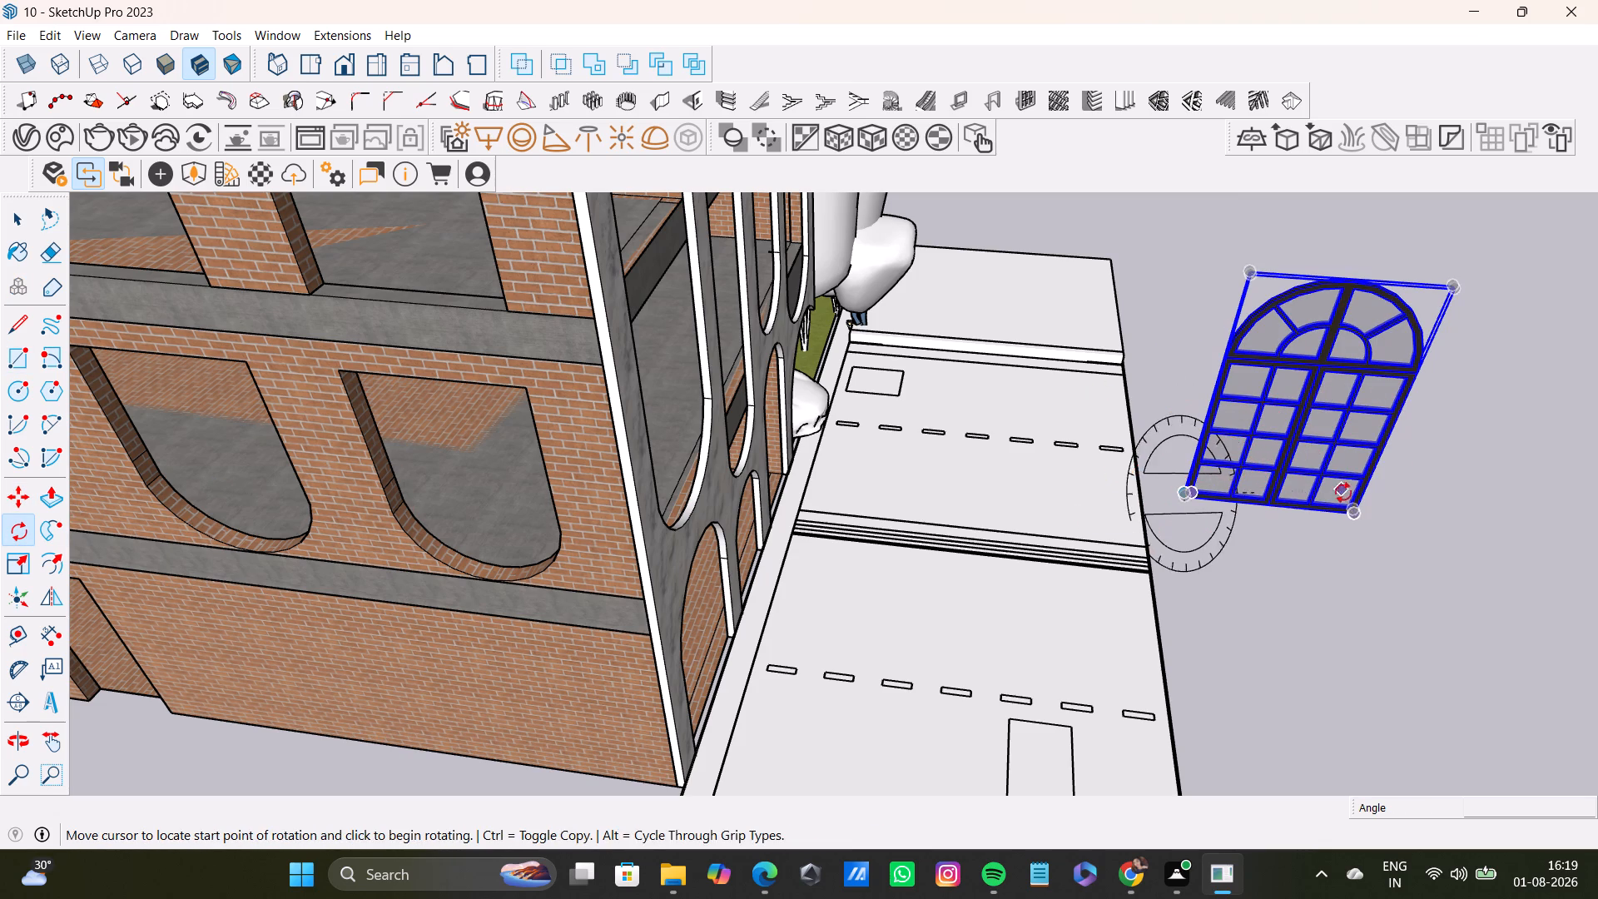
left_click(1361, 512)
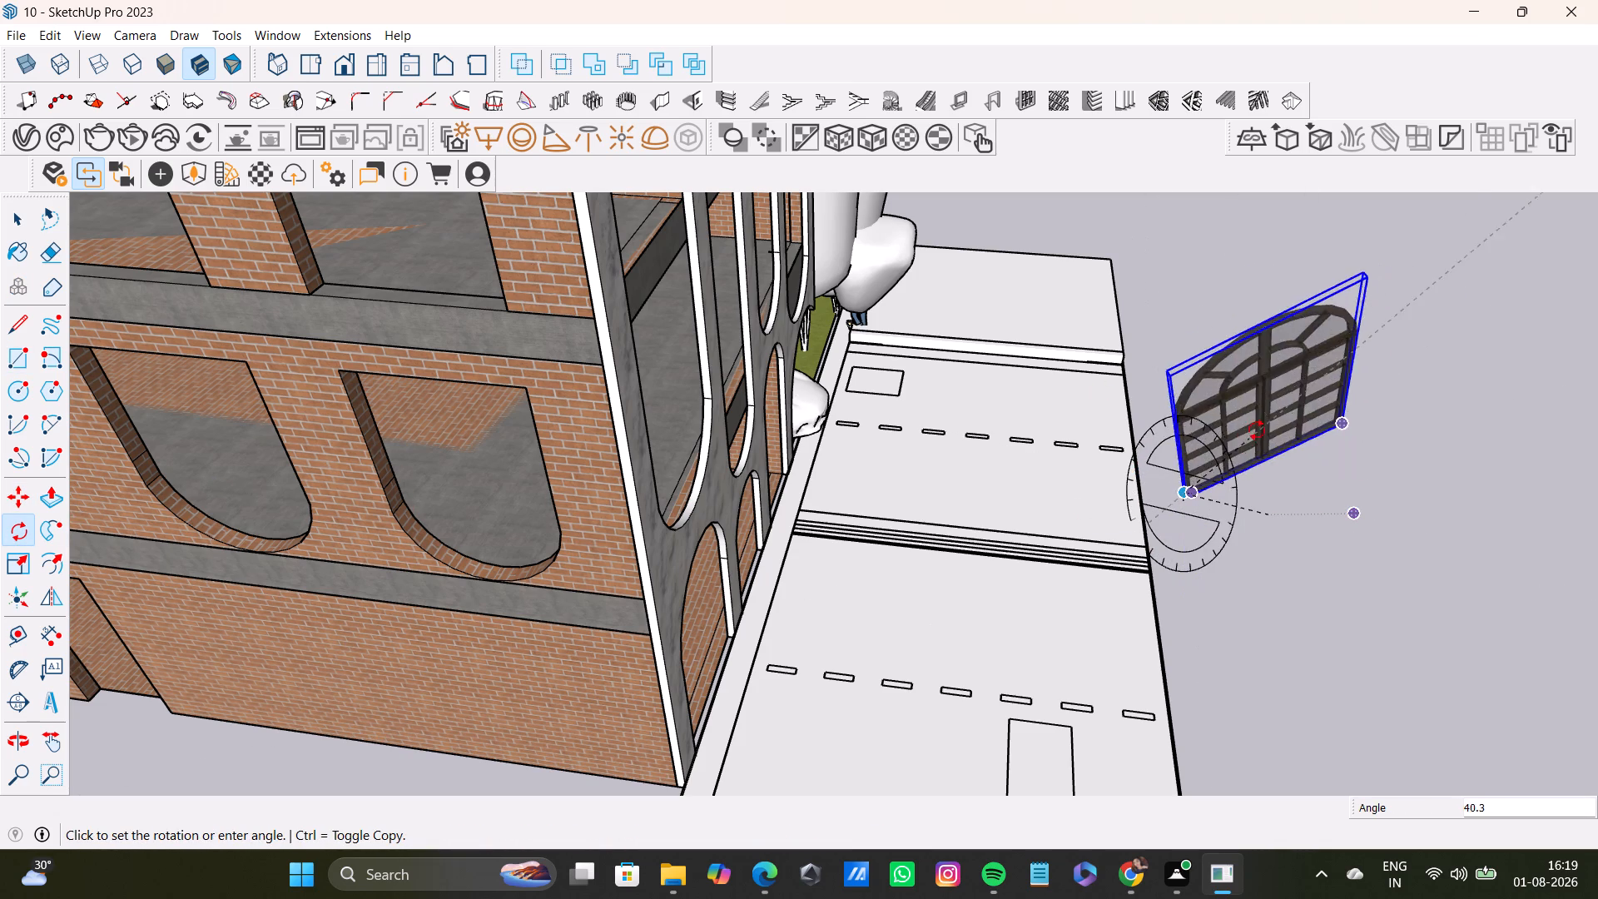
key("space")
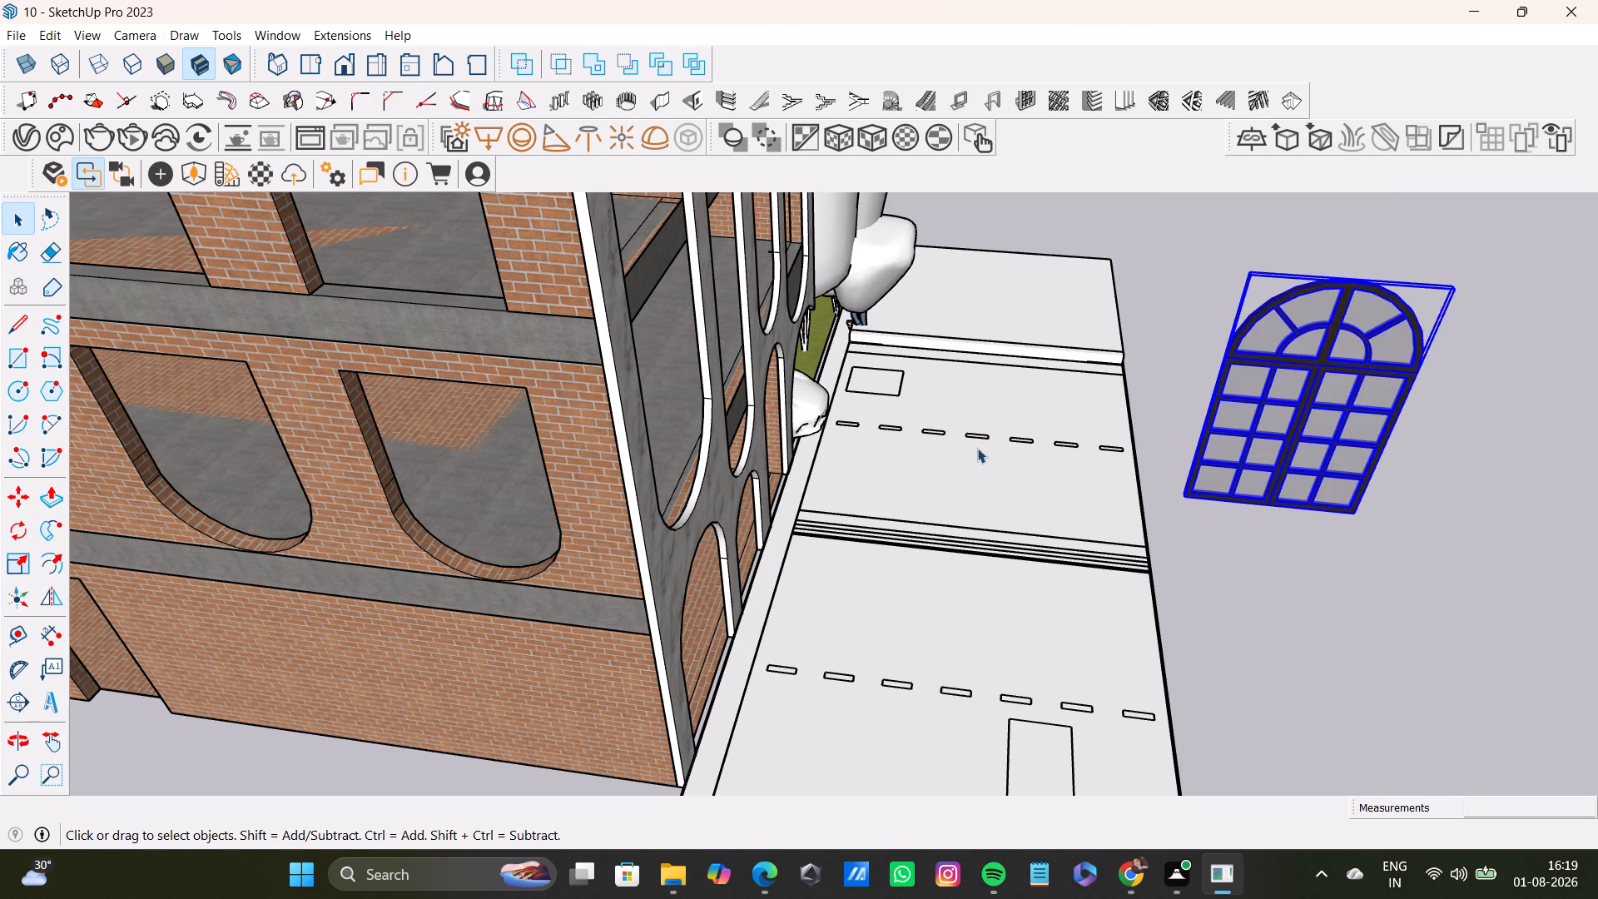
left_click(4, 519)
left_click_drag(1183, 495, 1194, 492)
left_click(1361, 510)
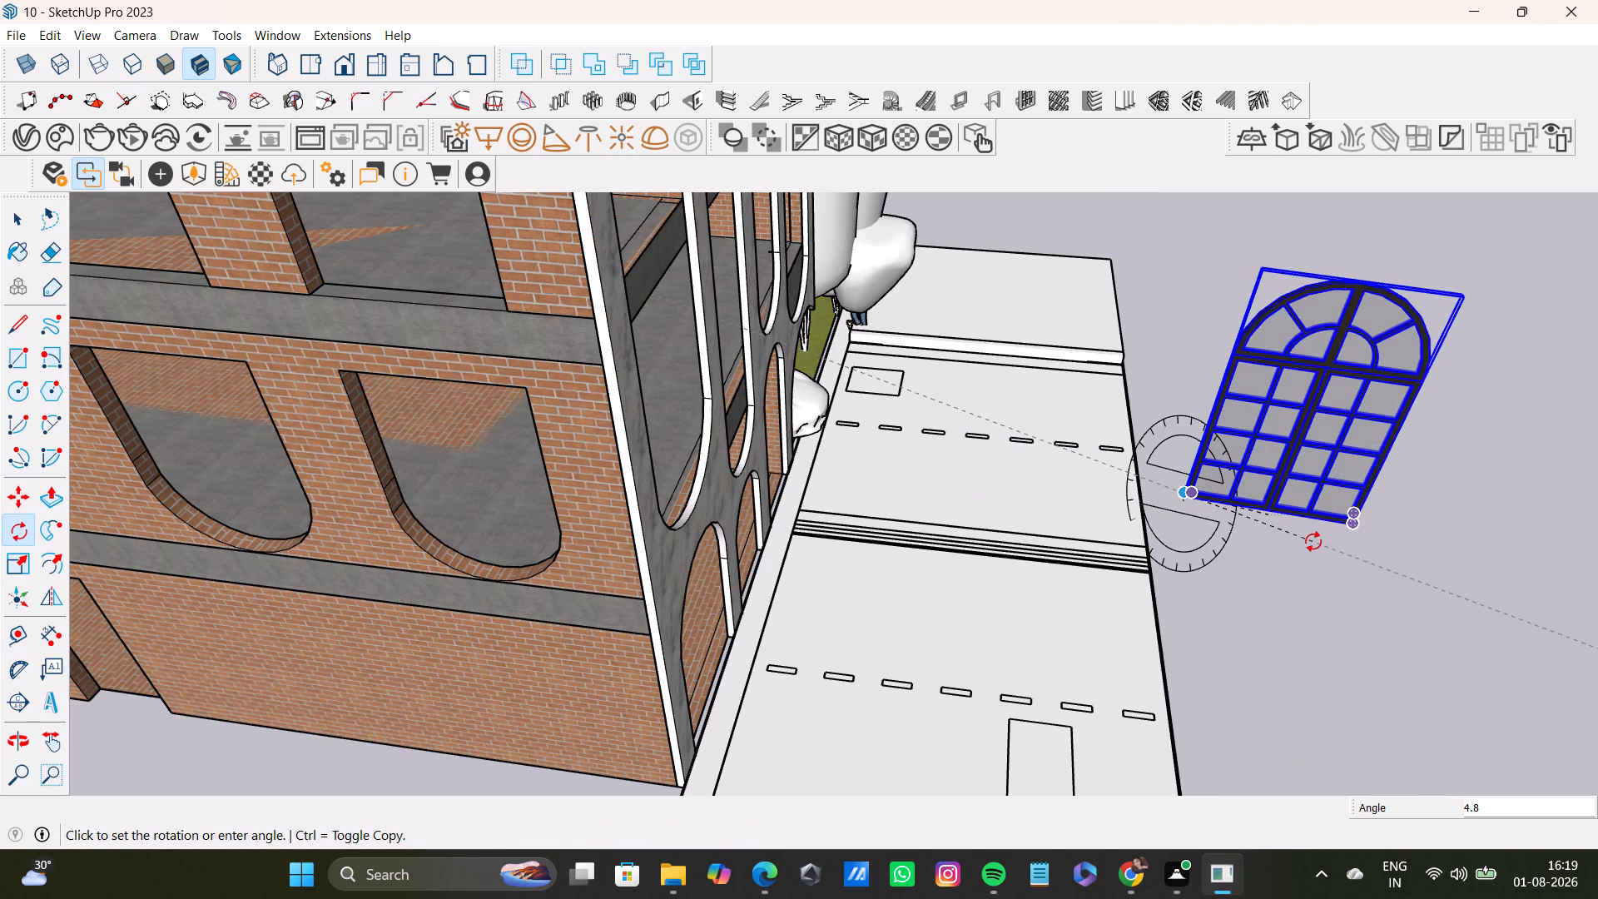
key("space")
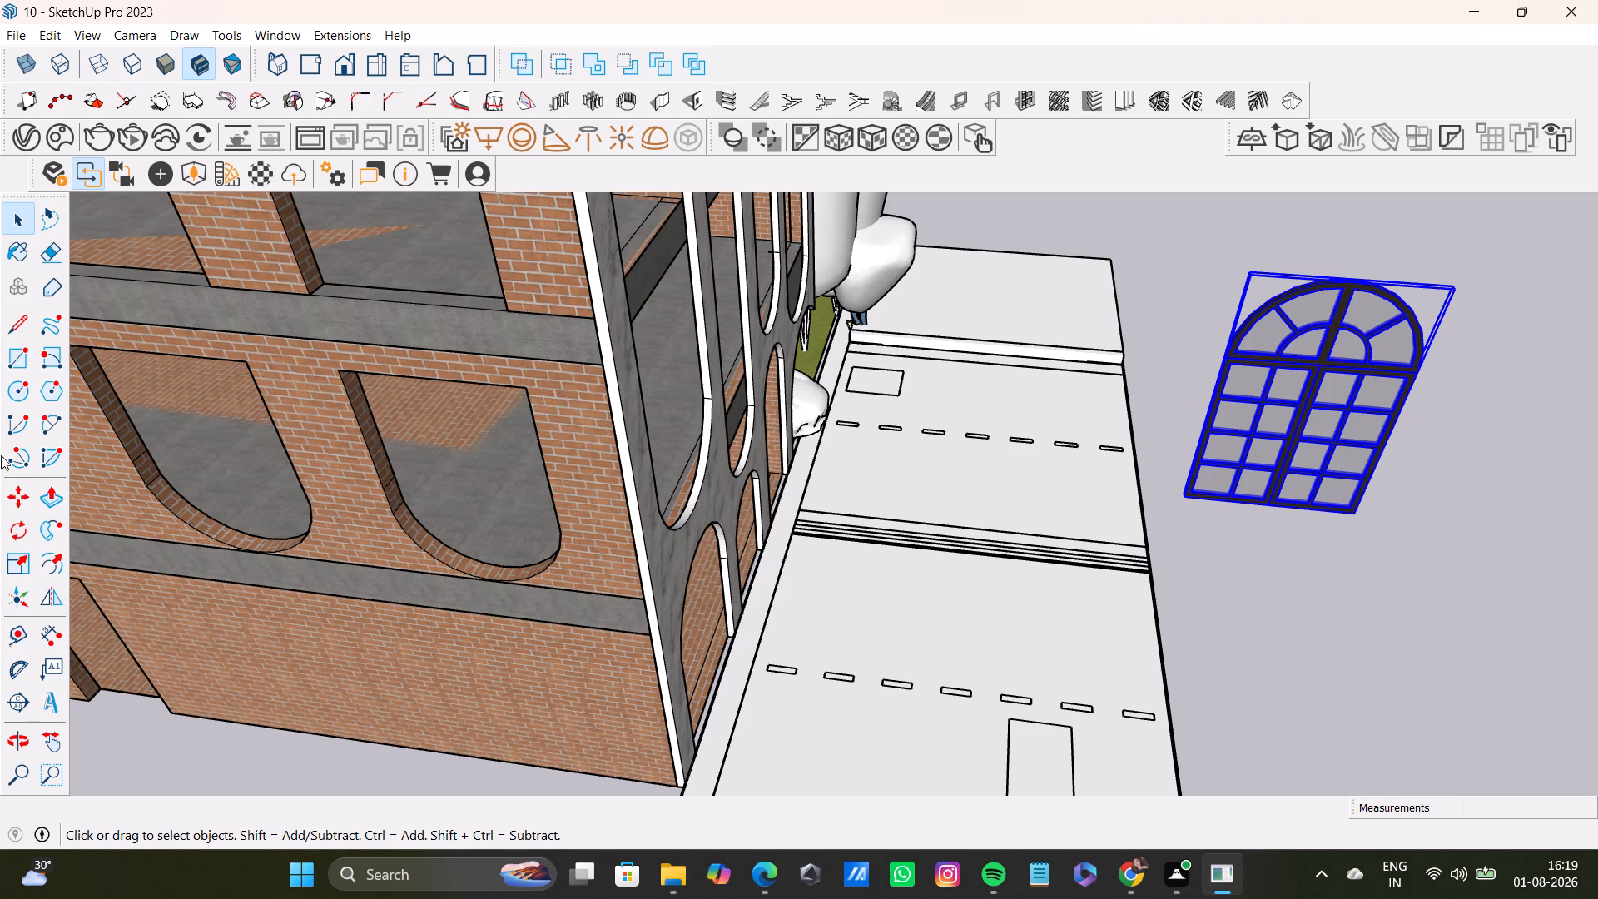
Rotate the imported window about its bottom edge until it is upside down with the arch facing downward.
left_click(12, 525)
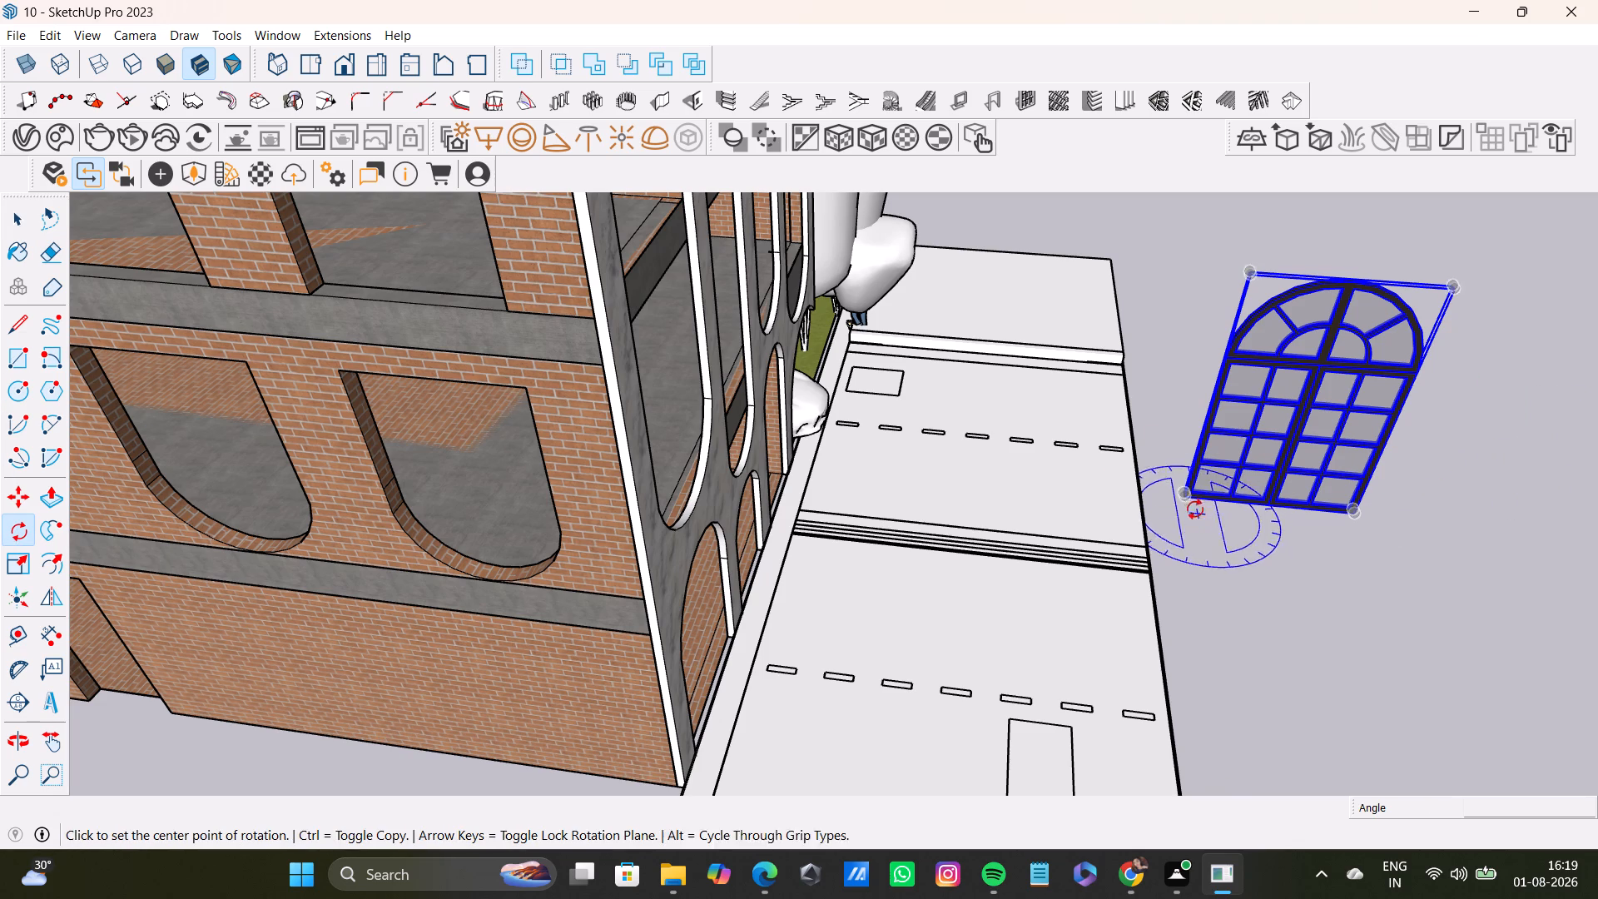
left_click(1189, 494)
left_click(1355, 507)
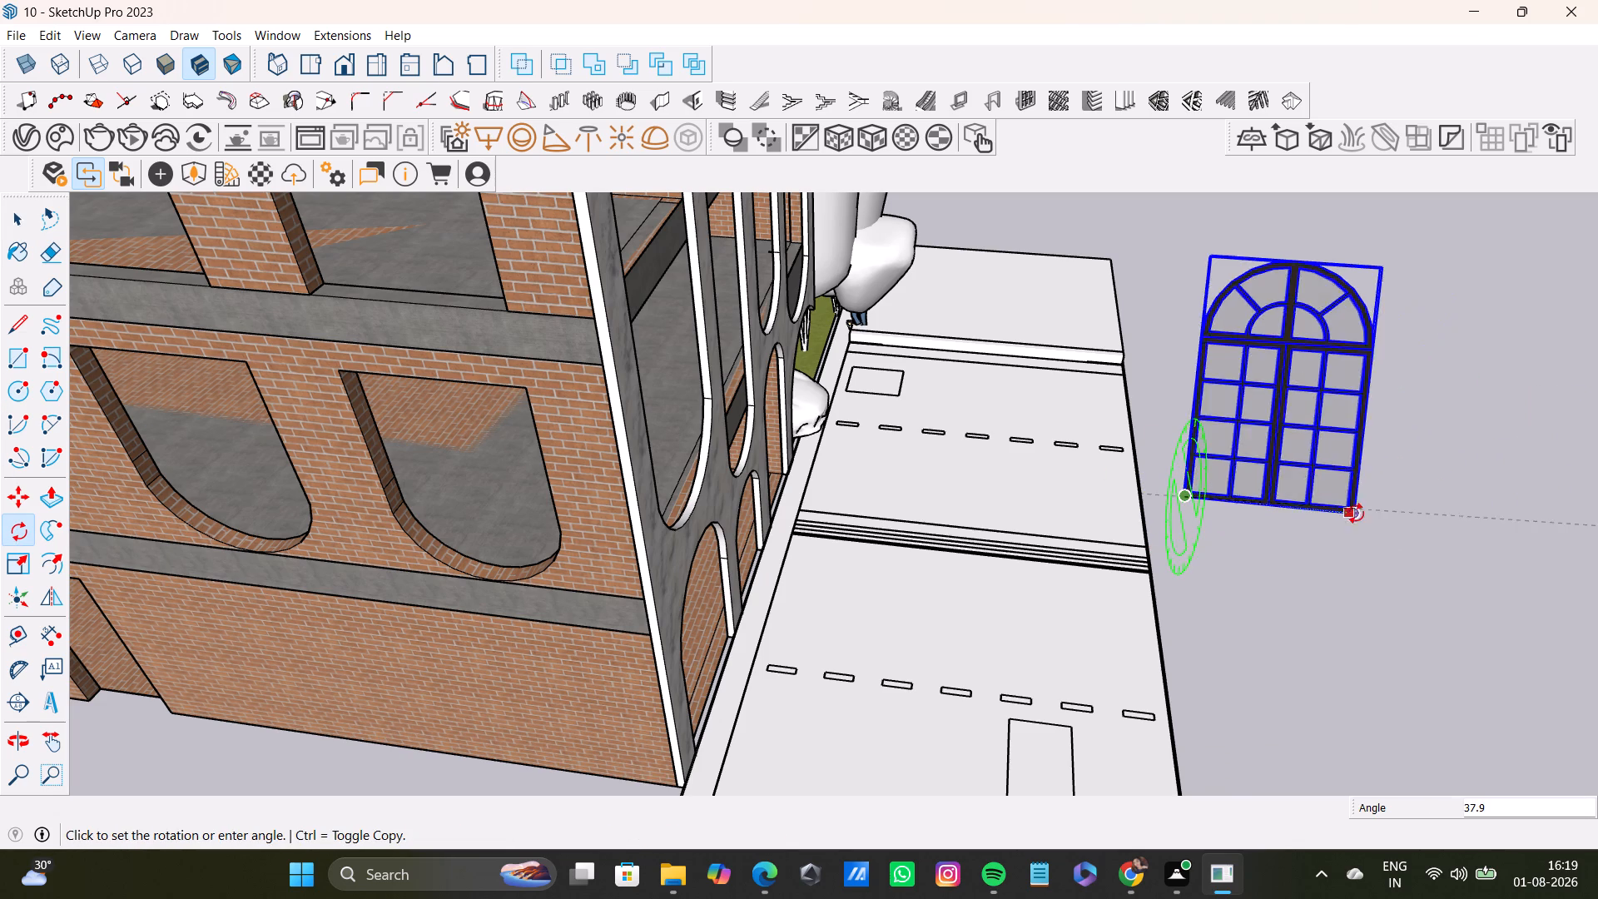
left_click(1356, 522)
key("space")
Move the inverted window by its upper corner to the upper corner of the round-bottomed brick opening nearest the marble facade.
middle_click_drag(1429, 501, 1339, 476)
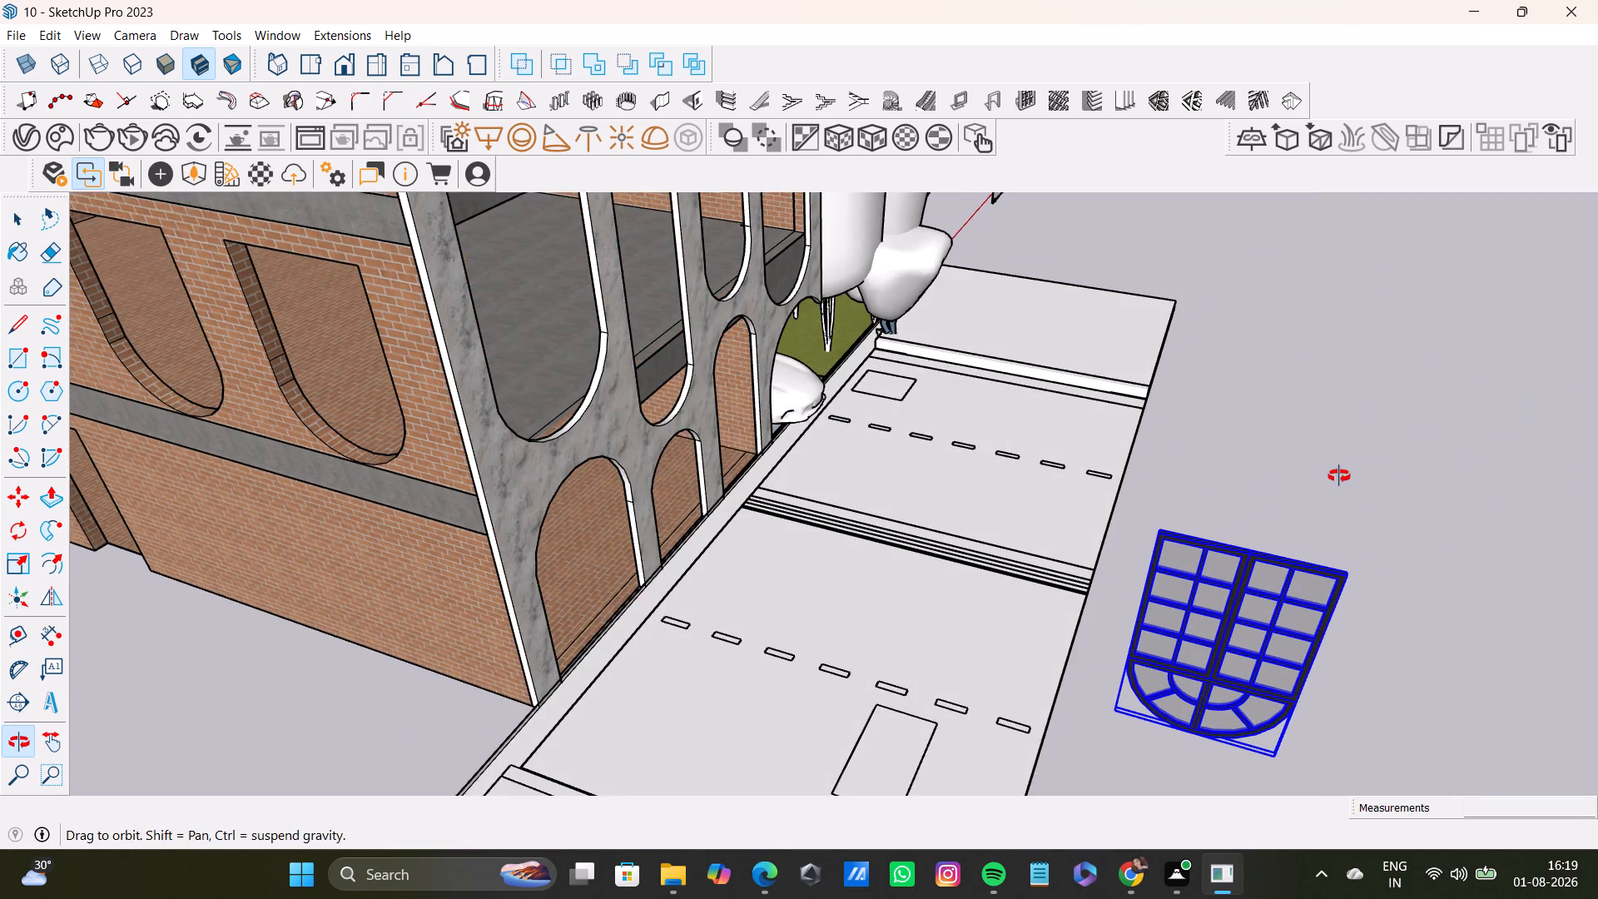
middle_click_drag(1339, 476, 1356, 470)
key("m")
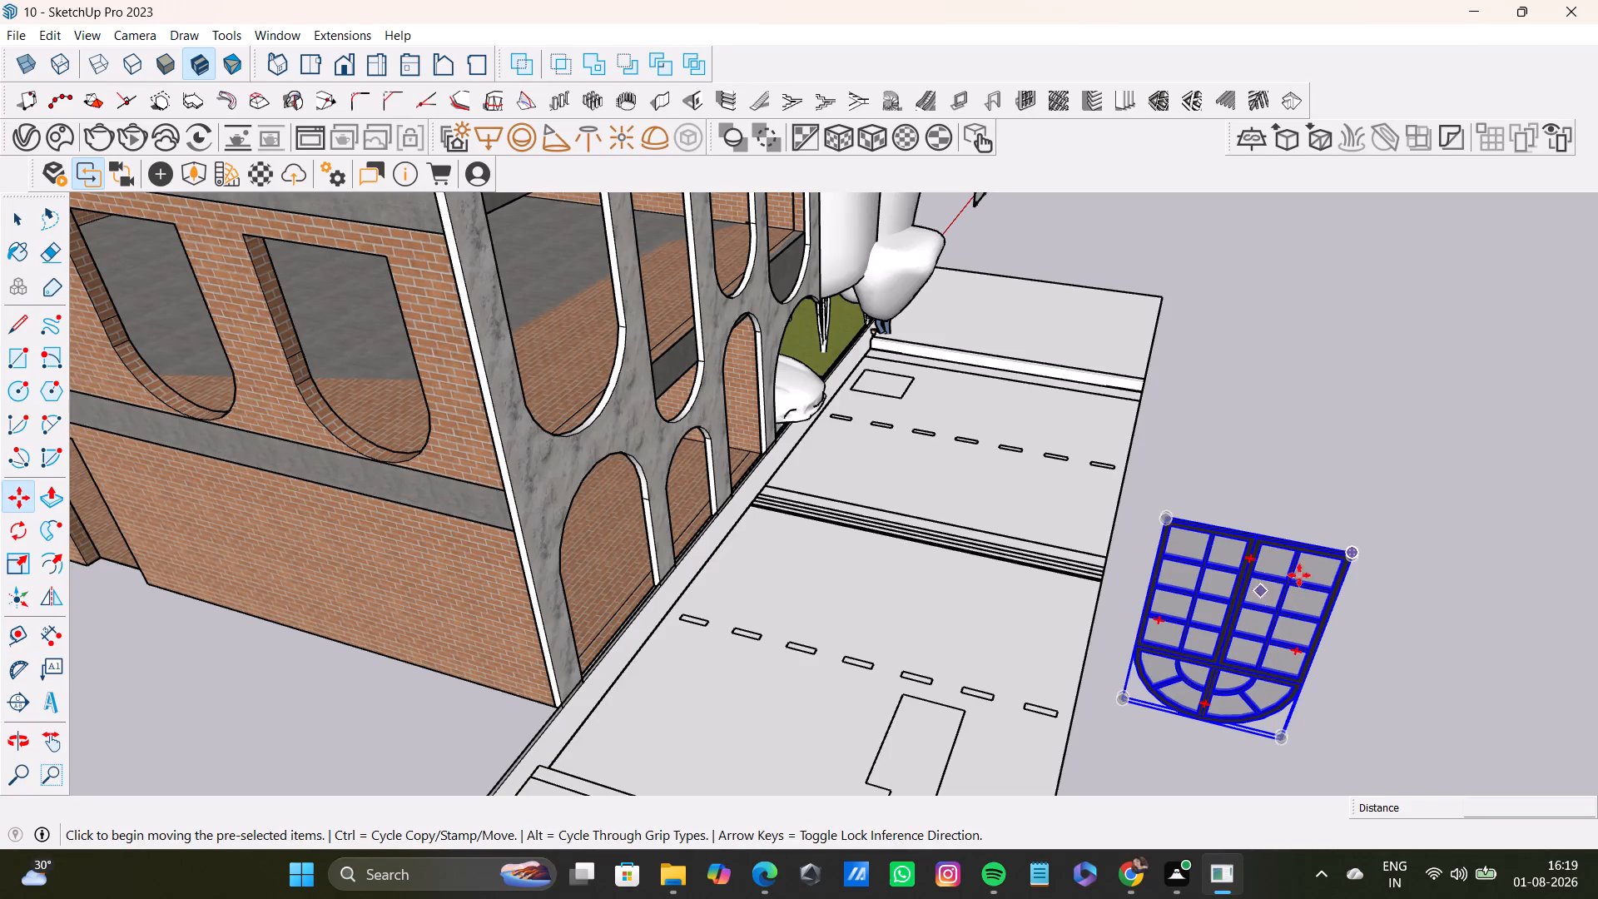
left_click(1357, 558)
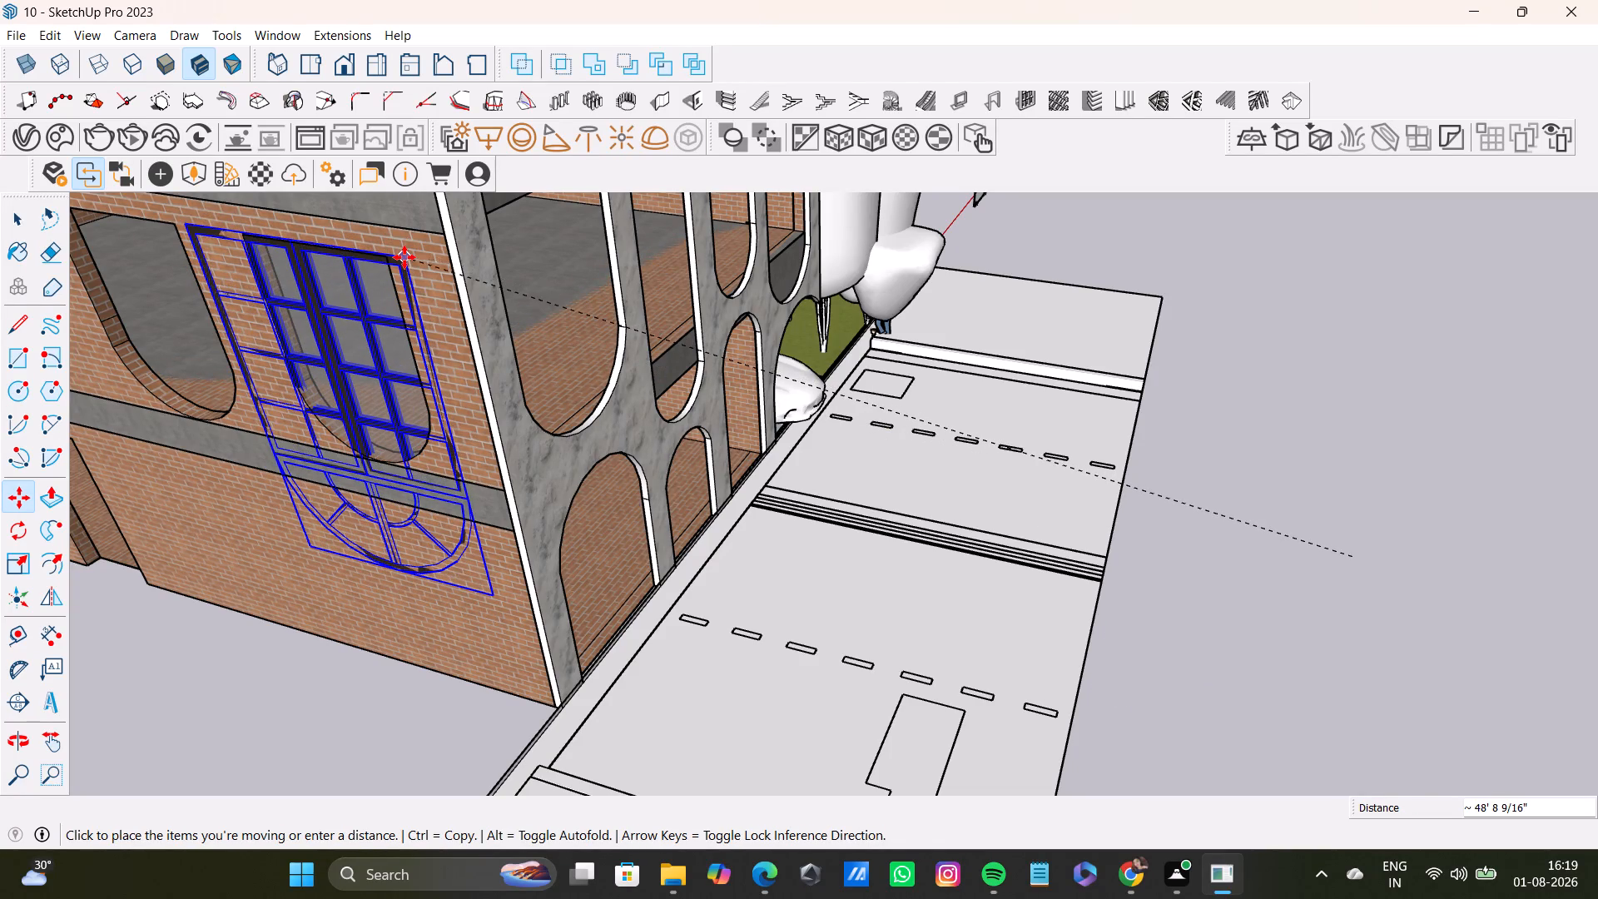
left_click(404, 257)
Scale the inverted window in width and height until its frame fills the round-bottomed opening.
key("s")
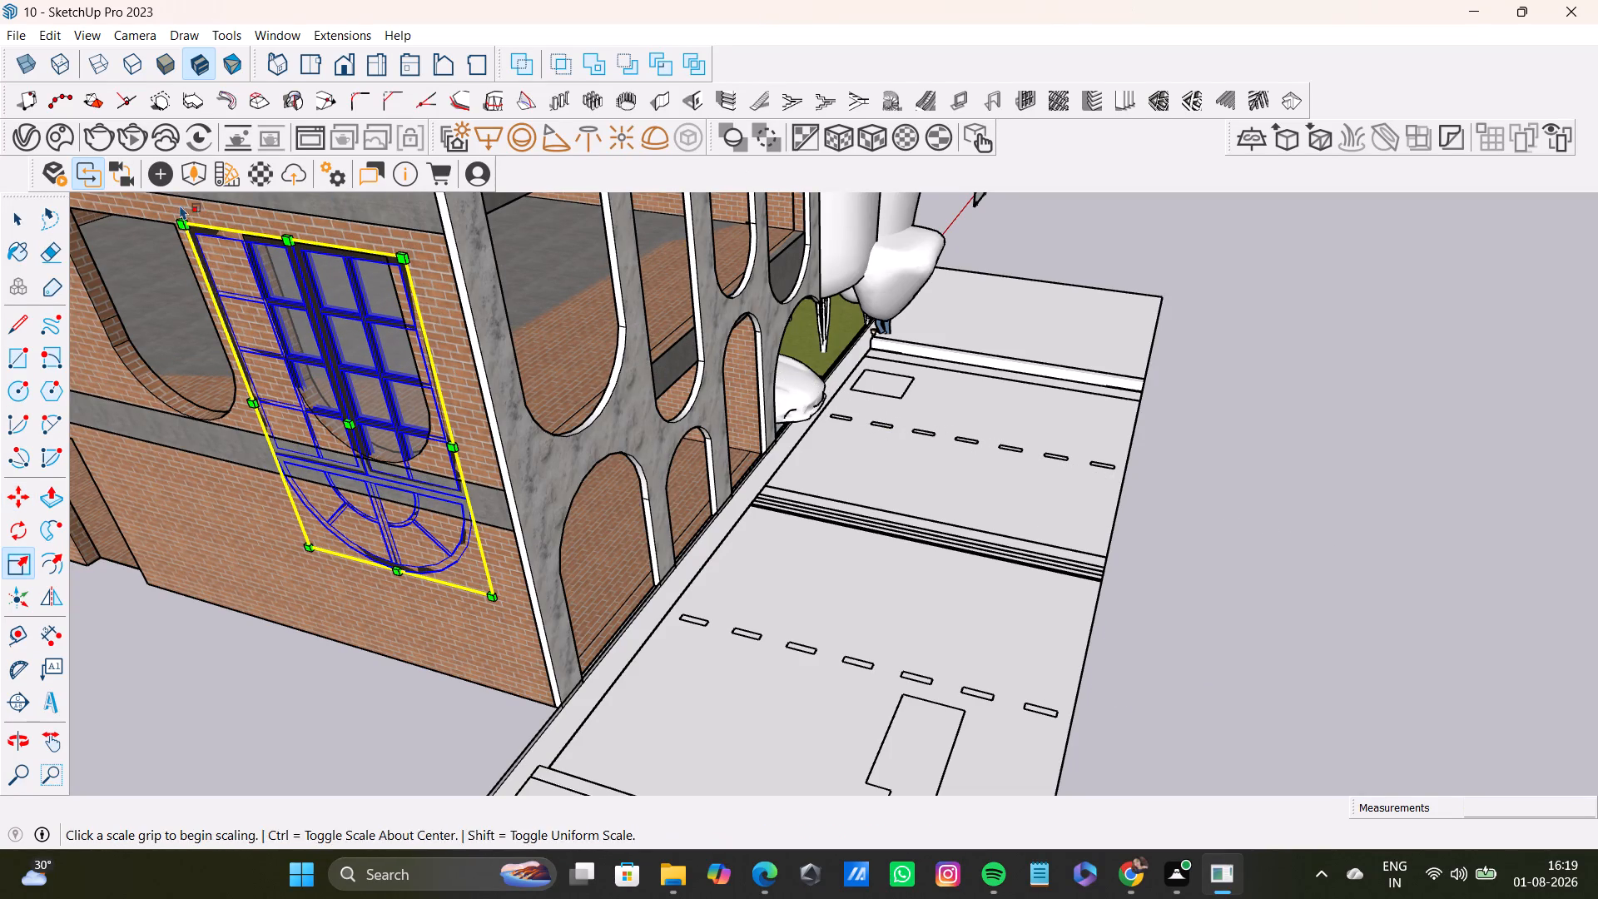
left_click(197, 216)
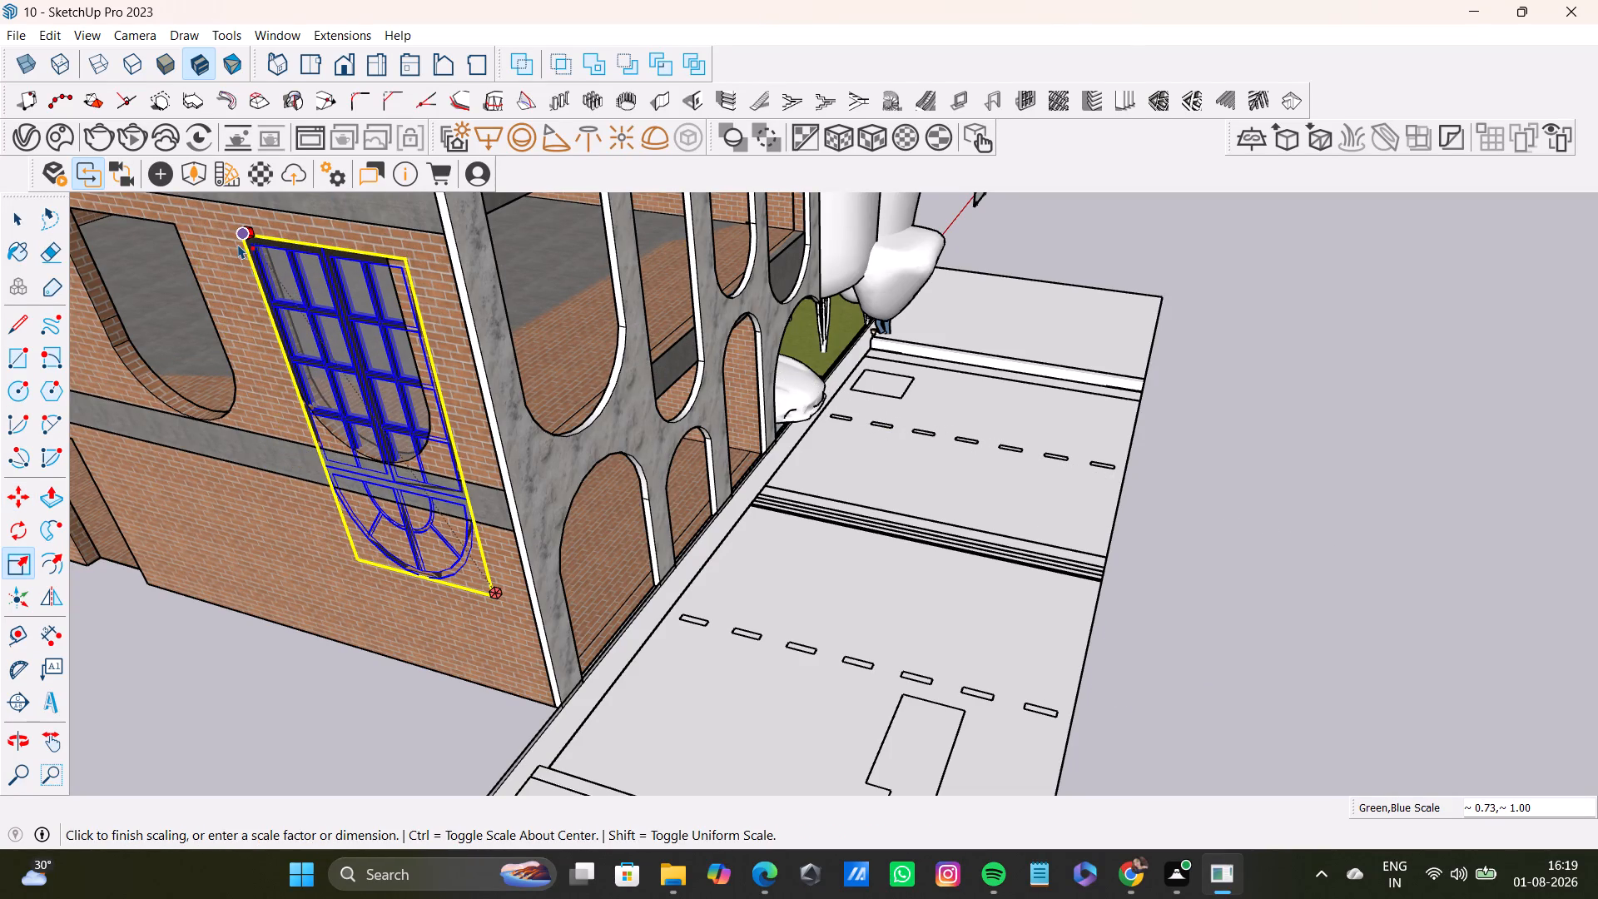
left_click(239, 244)
left_click(489, 591)
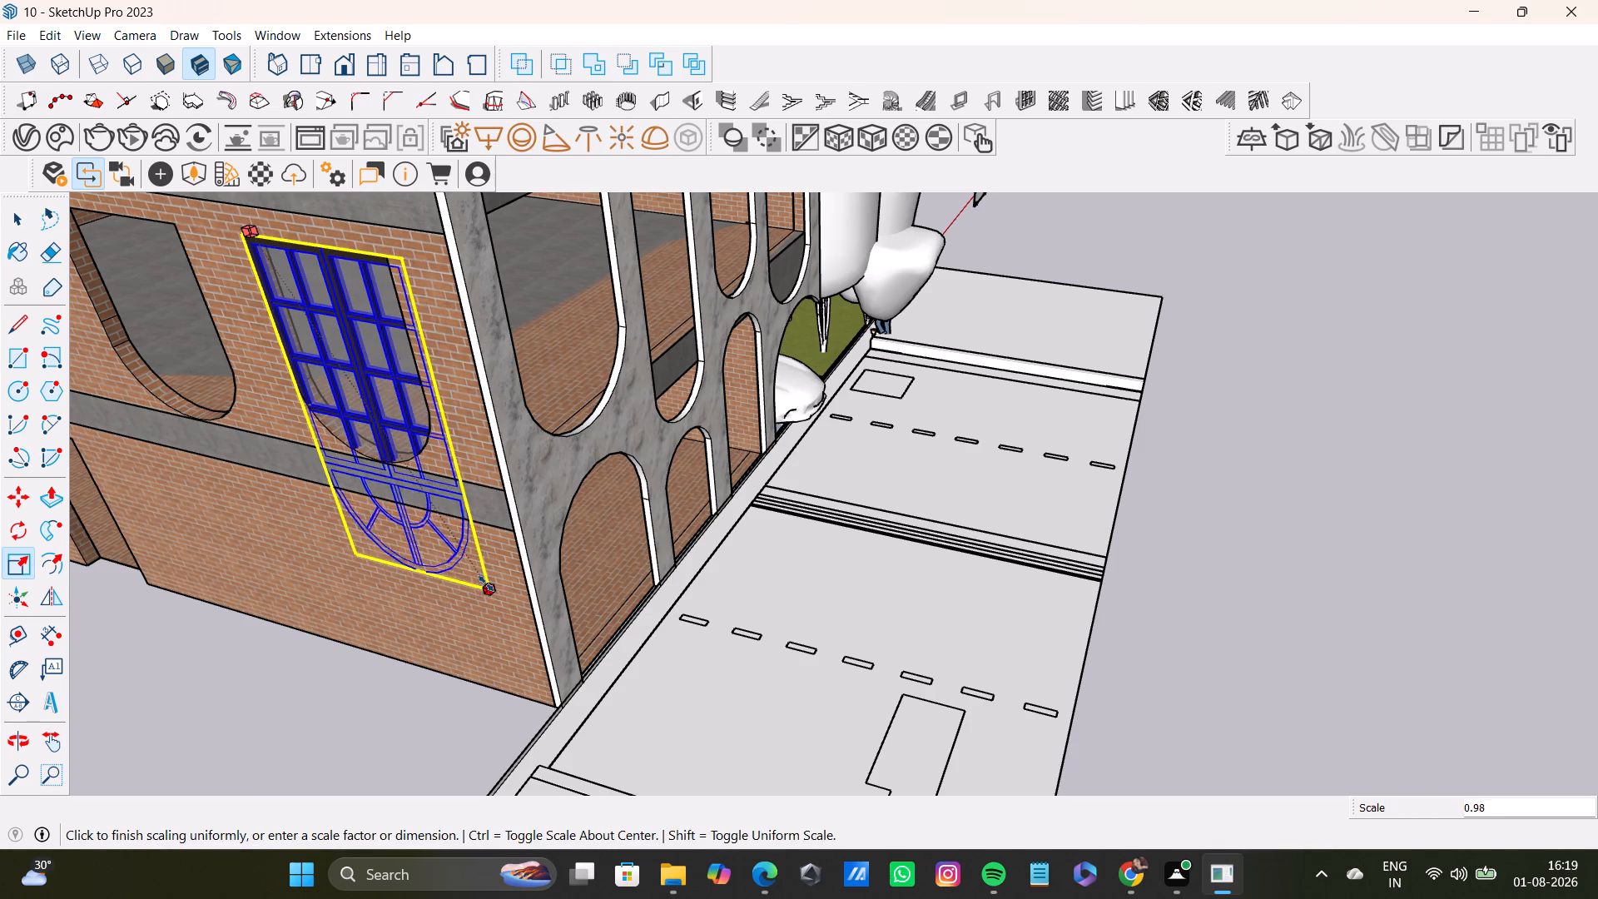
left_click(452, 443)
middle_click_drag(367, 378, 459, 349)
middle_click_drag(459, 349, 517, 381)
left_click(553, 381)
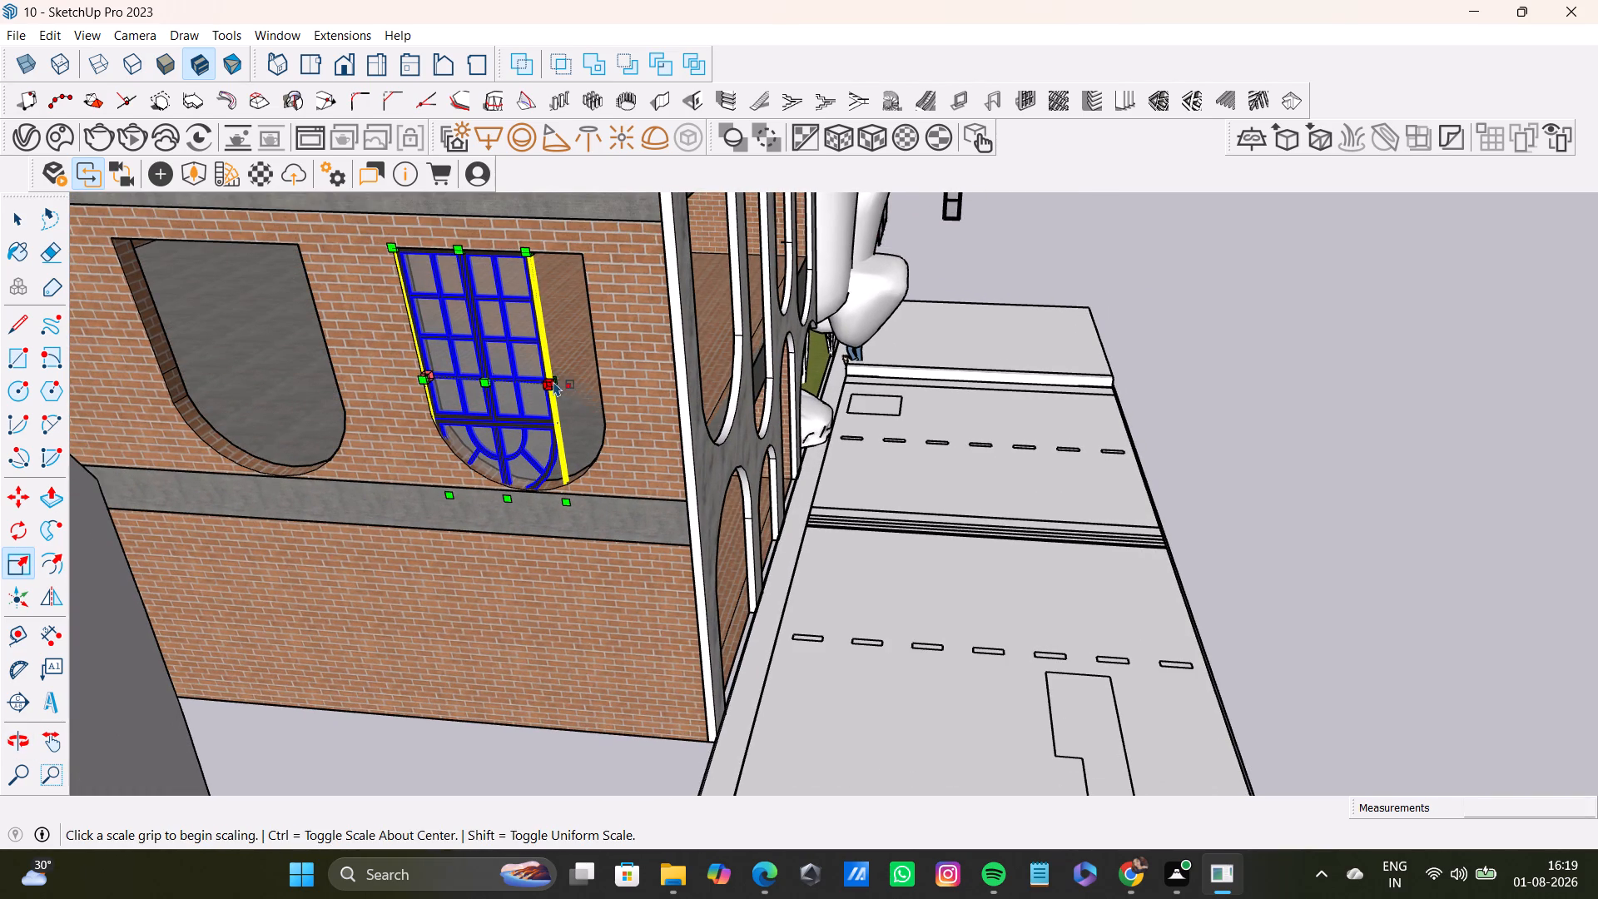
left_click(597, 377)
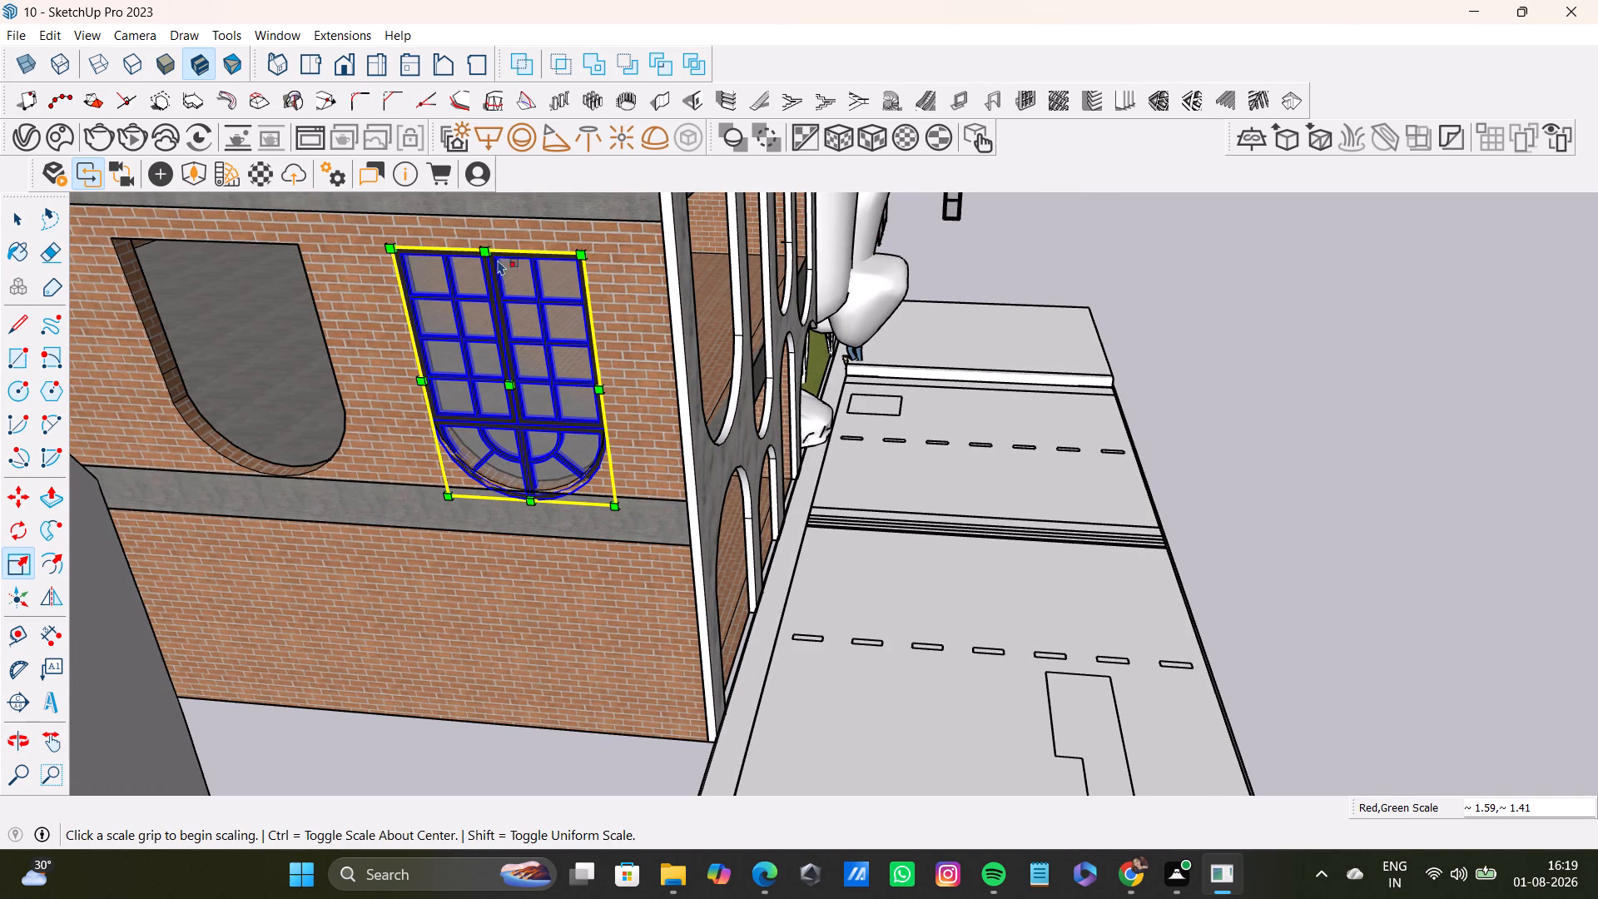
left_click(531, 489)
left_click(534, 487)
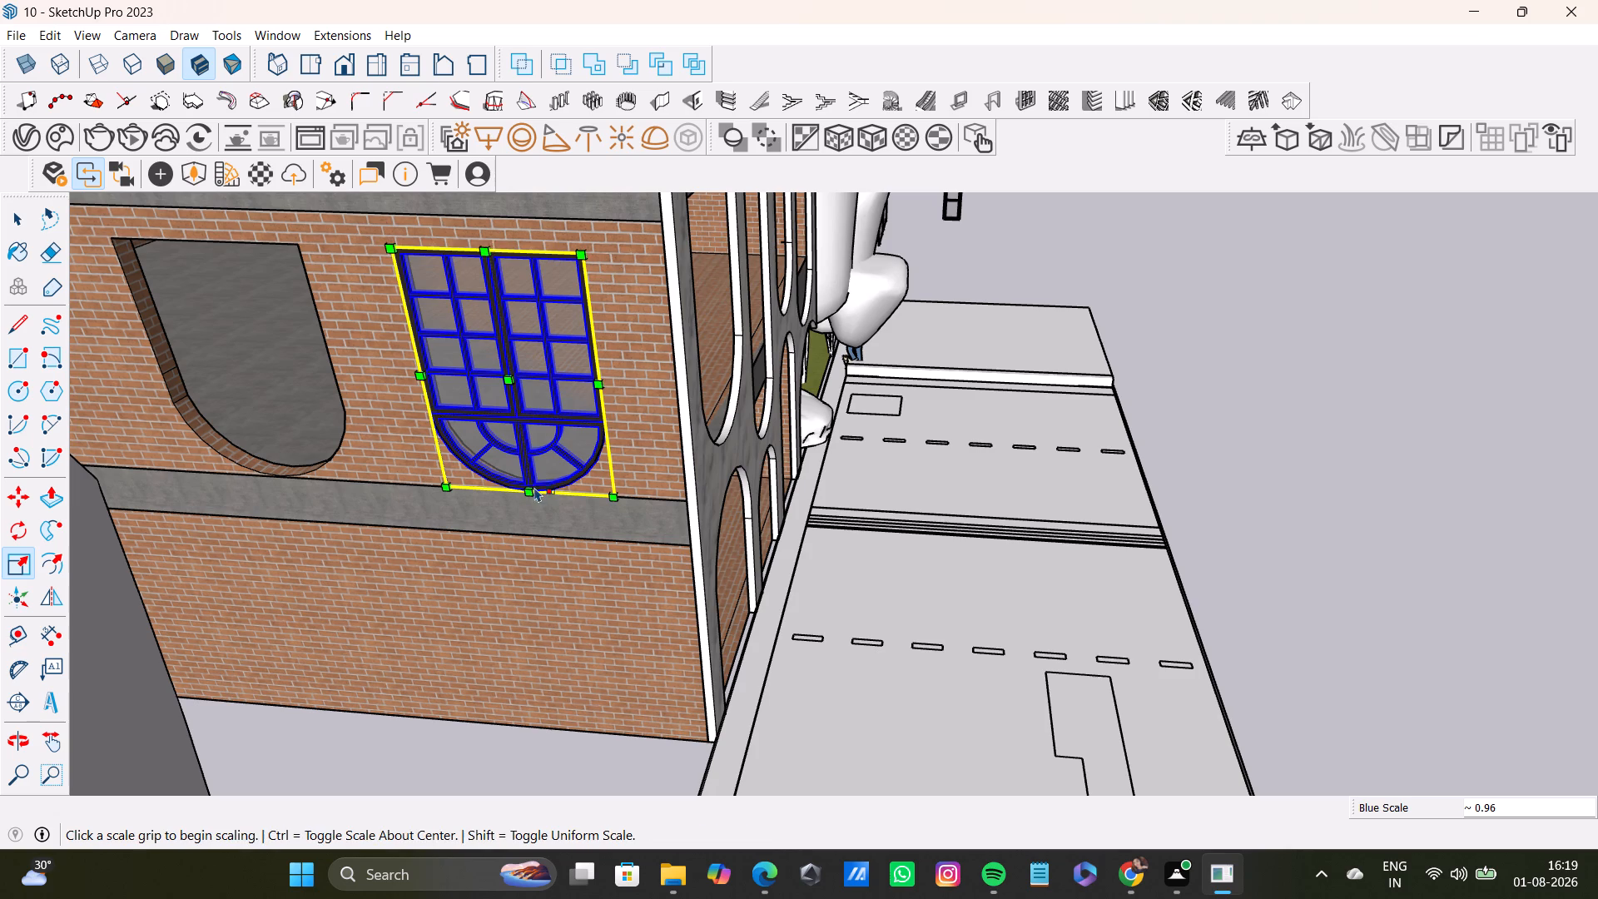
key("space")
left_click(1365, 381)
Inside the window component, copy the fitted window about 9' 10" along the wall into the adjacent round-bottomed opening.
middle_click_drag(553, 416, 545, 415)
double_click(531, 369)
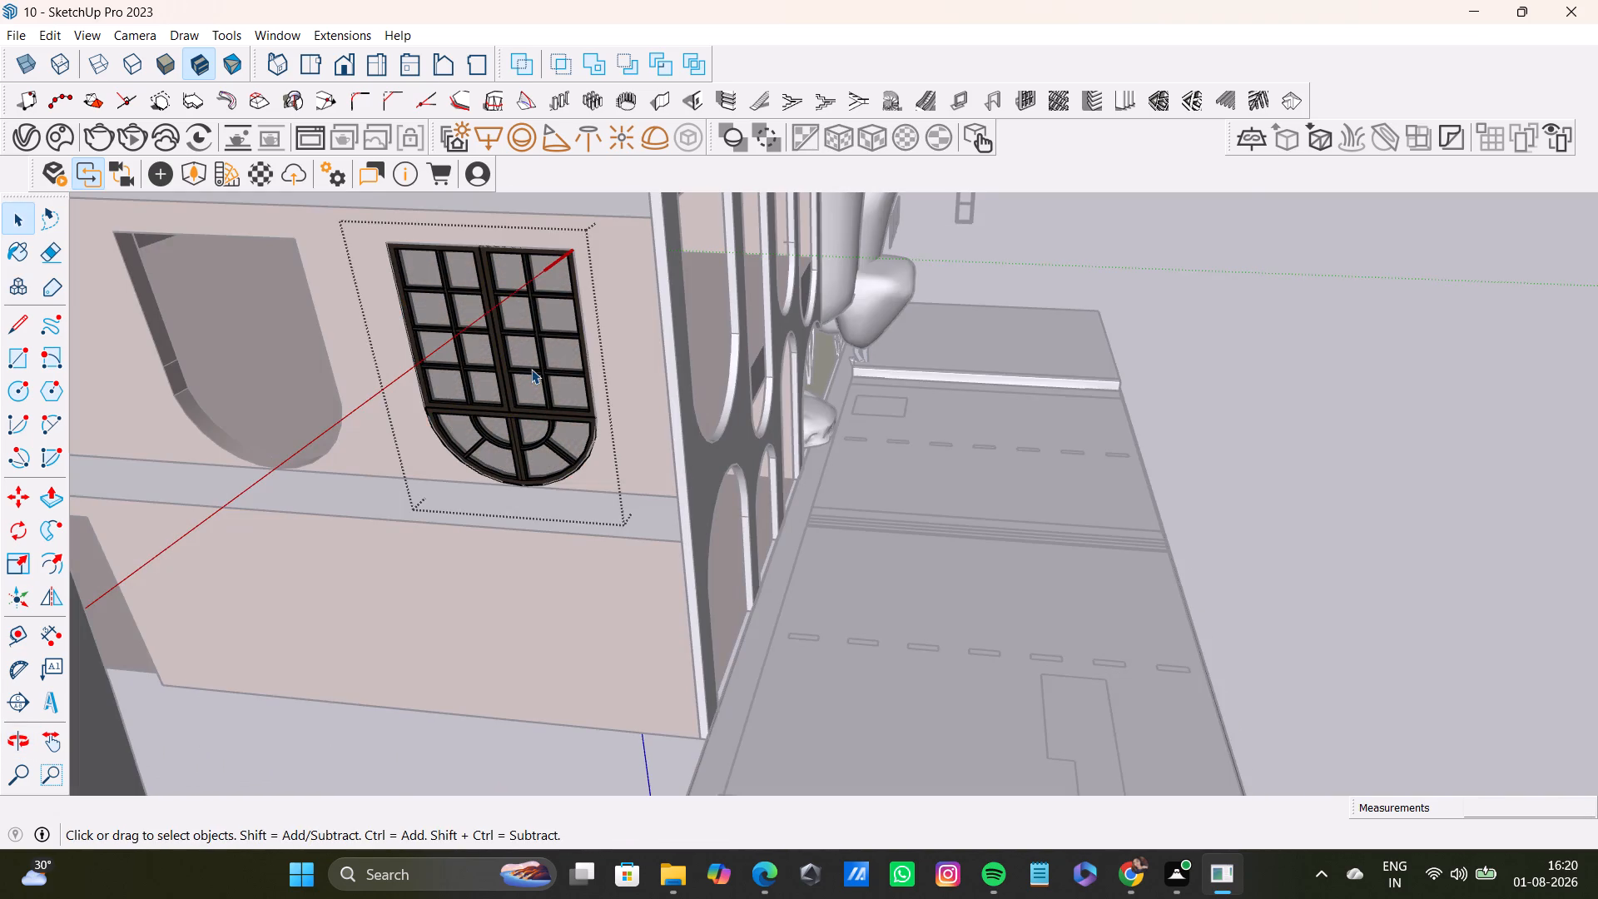
triple_click(531, 369)
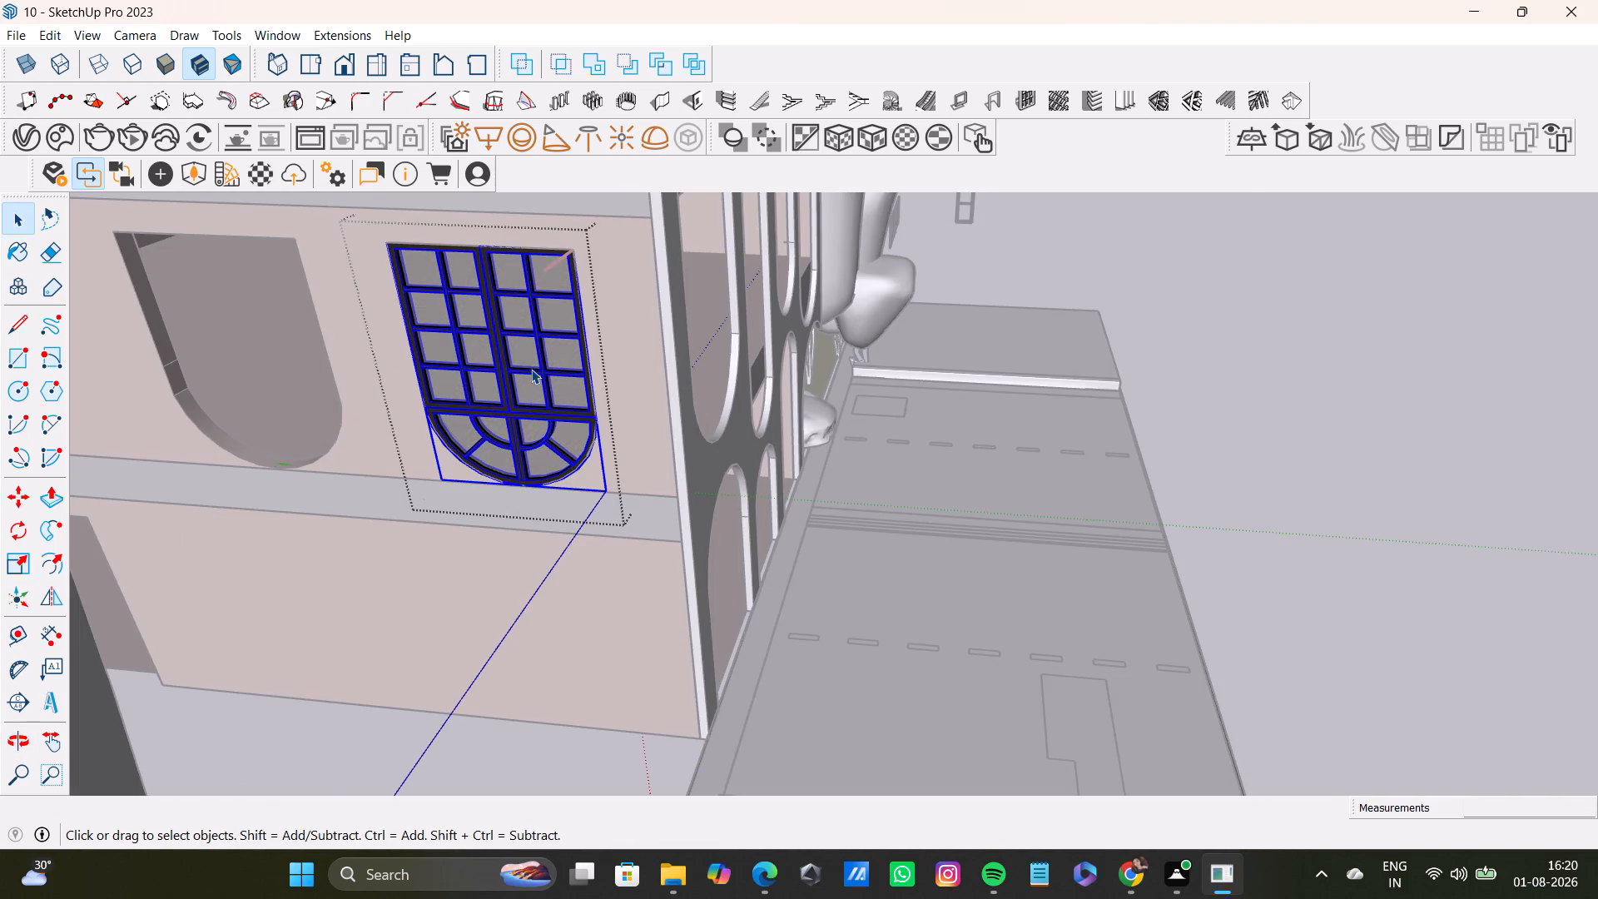
key("m")
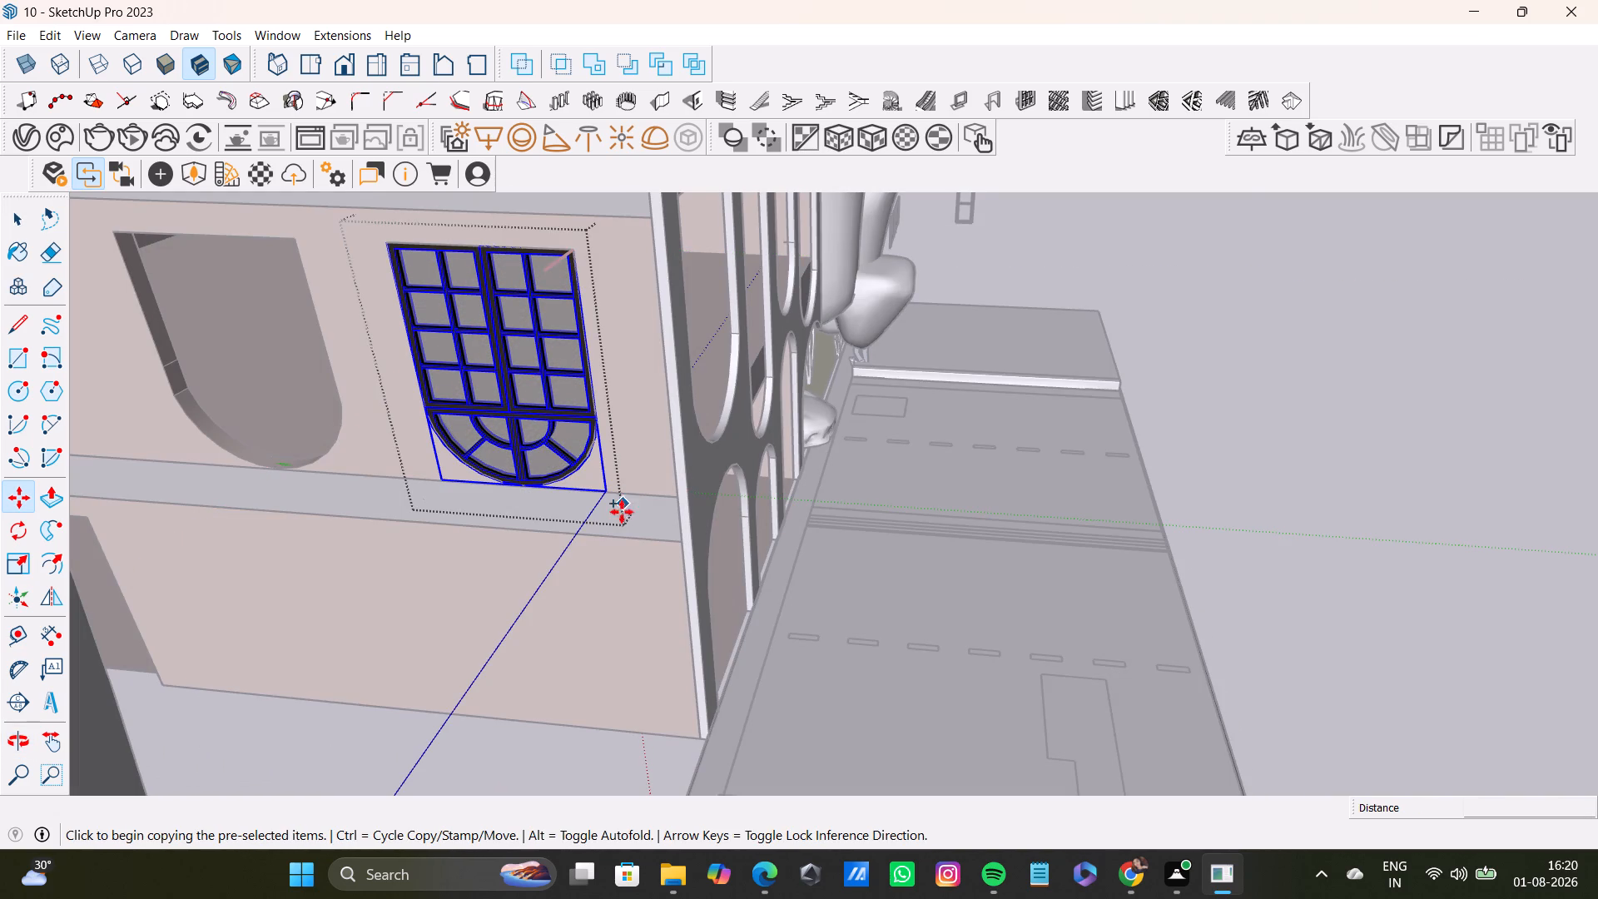
left_click(608, 494)
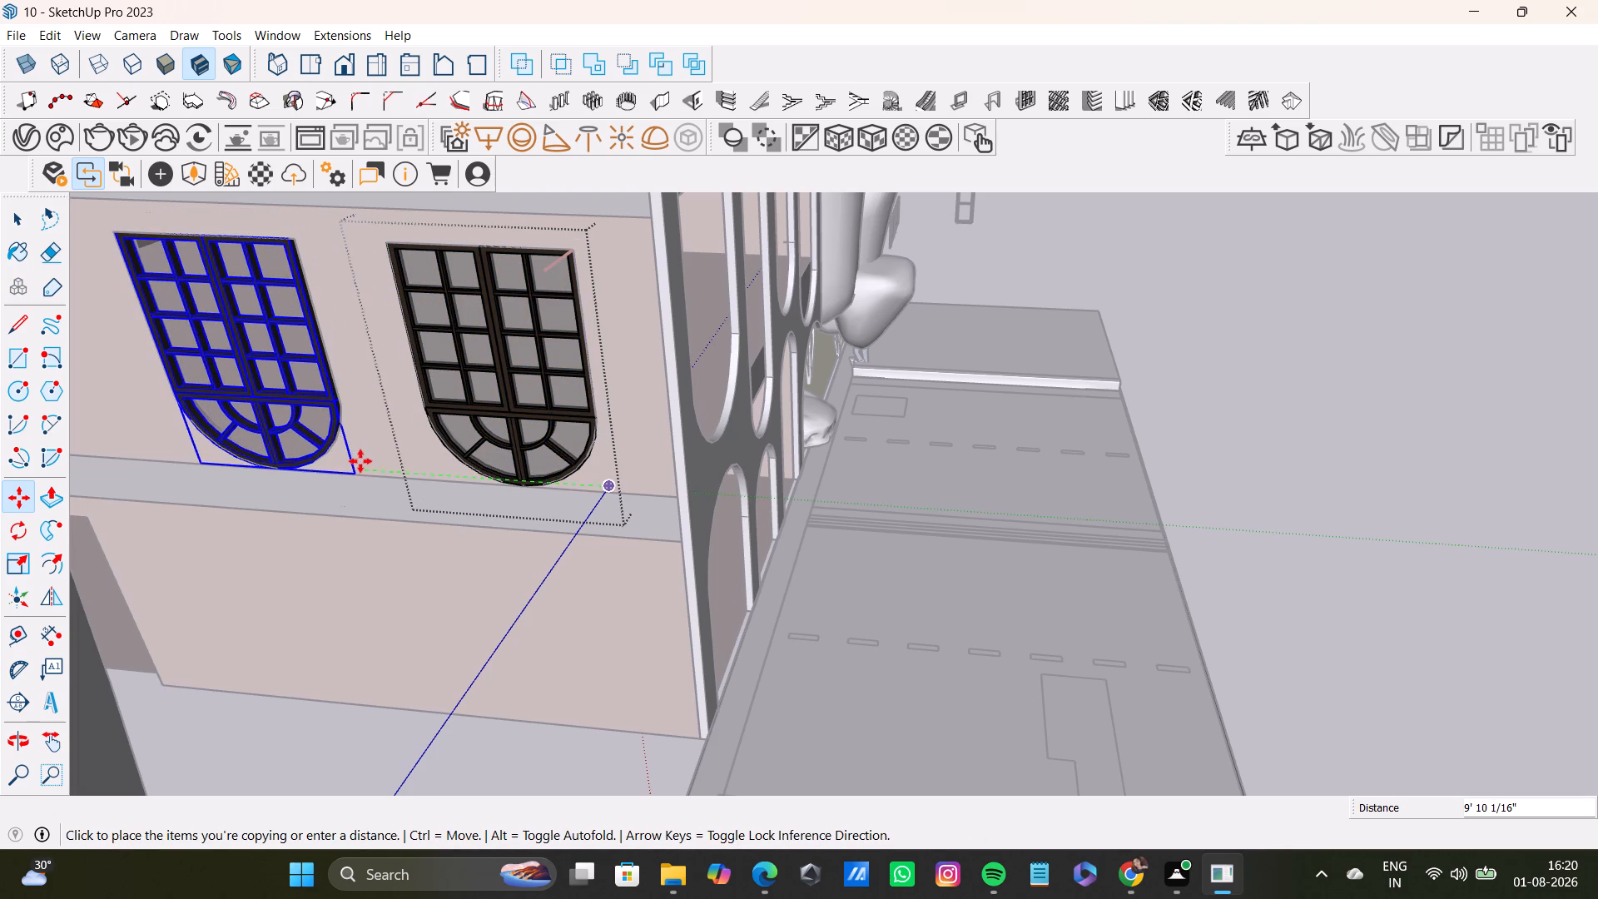
left_click(360, 461)
key("space")
left_click(1144, 464)
Examine the copied window's frame against the brick wall up close, and leave component editing.
middle_click_drag(304, 359, 312, 353)
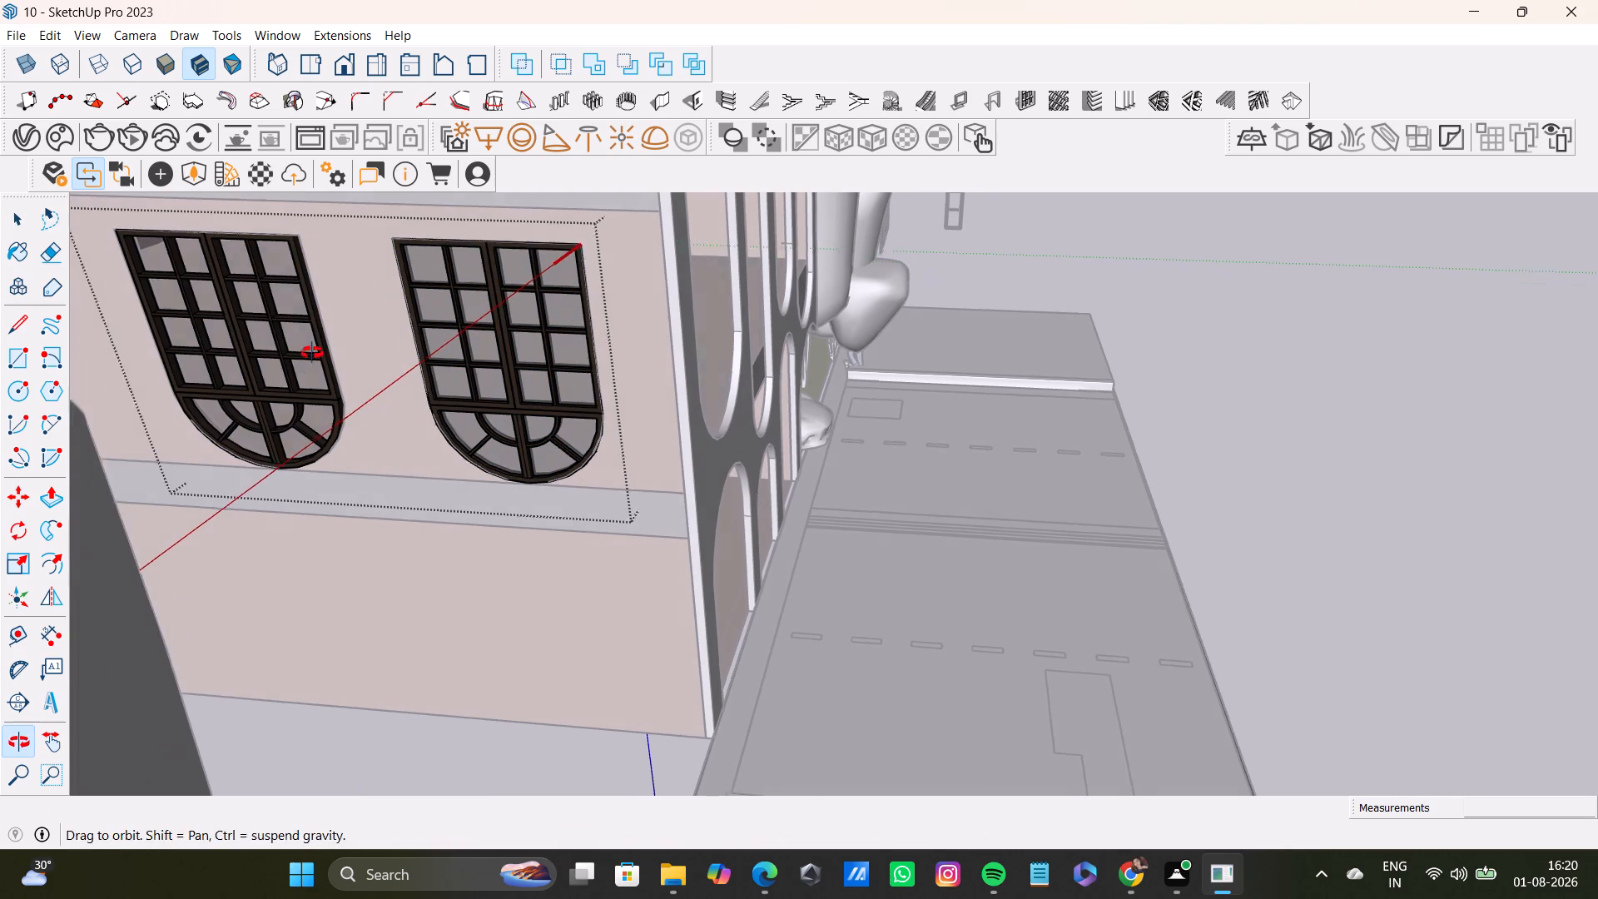
middle_click_drag(312, 353, 316, 353)
middle_click_drag(317, 343, 560, 454)
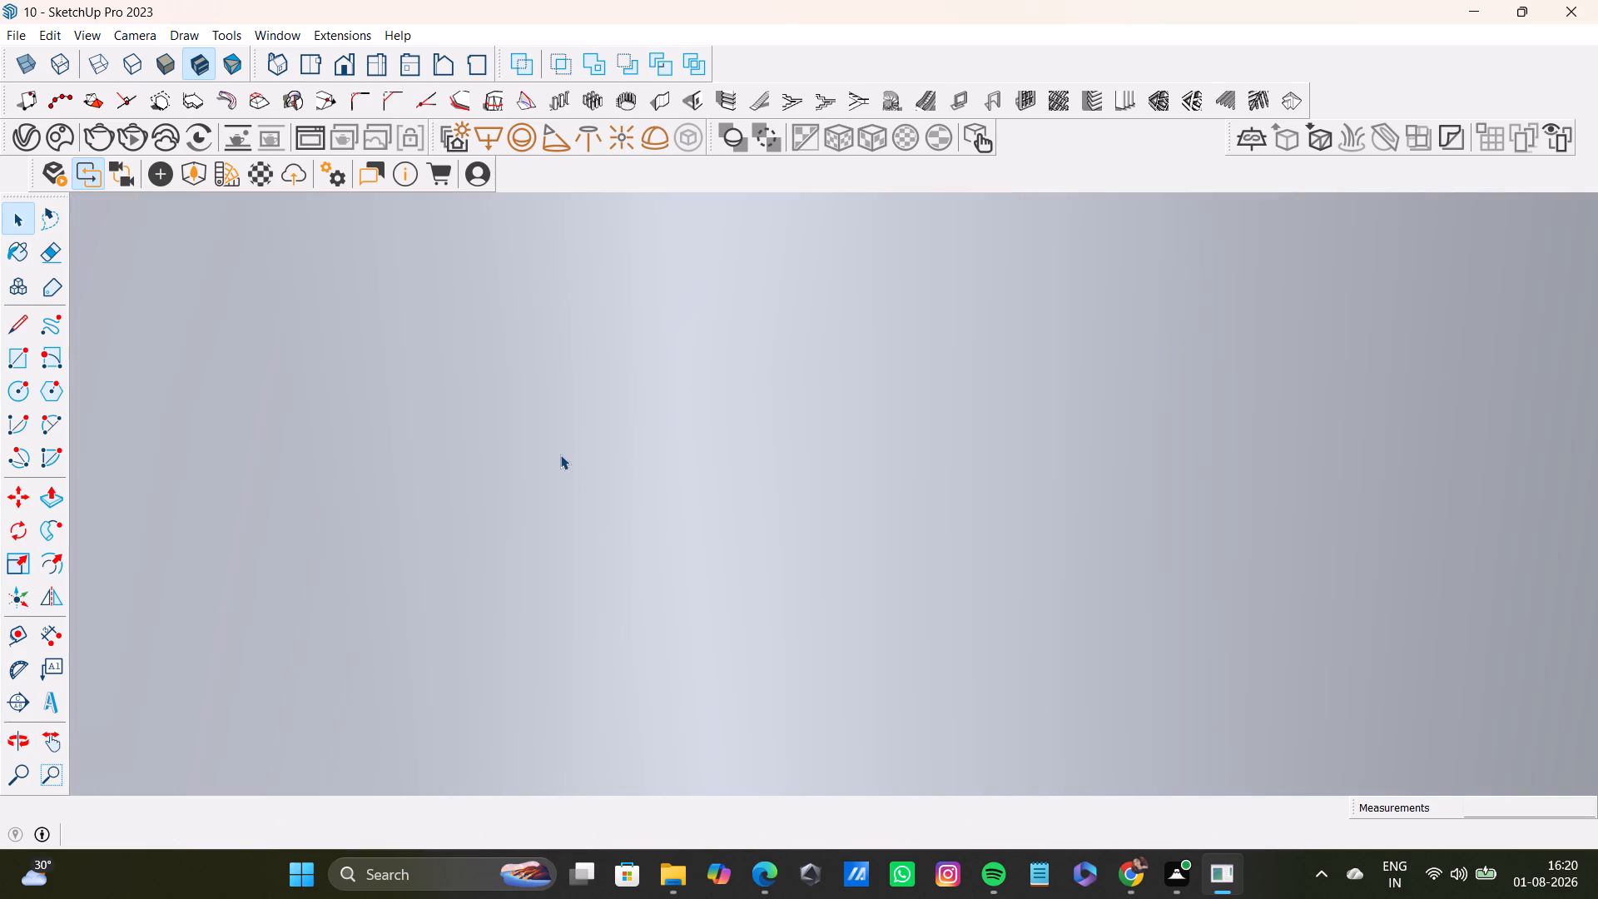
scroll(560, 449, "down", 8)
middle_click_drag(978, 481, 399, 395)
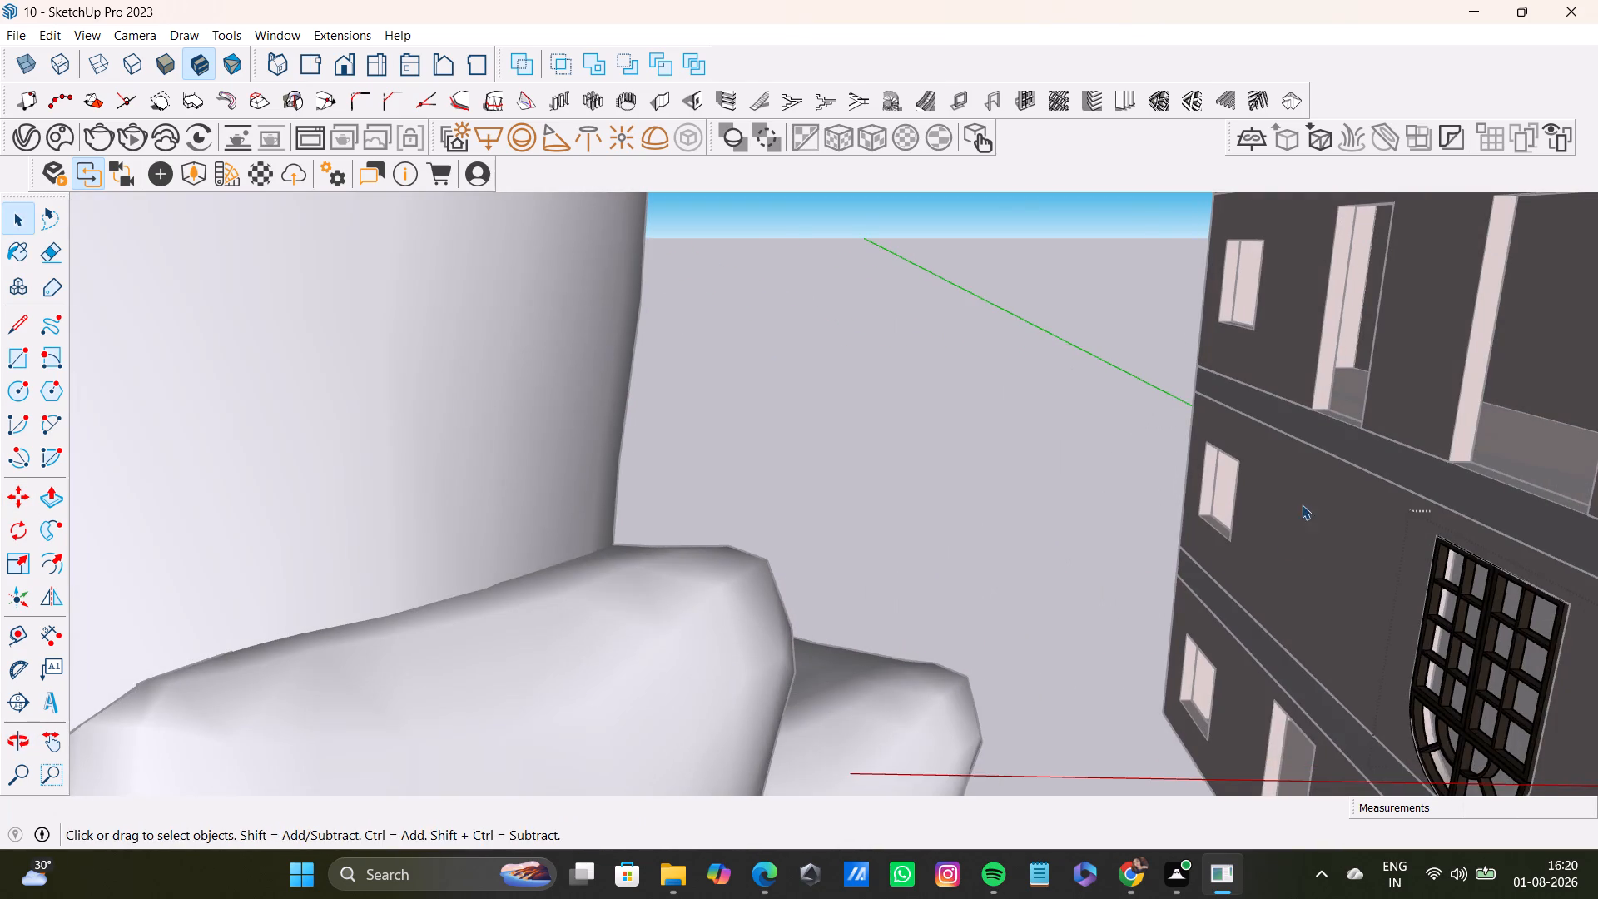
middle_click_drag(1291, 494, 1024, 404)
scroll(1160, 475, "up", 5)
middle_click_drag(1159, 484, 1383, 464)
scroll(937, 462, "up", 6)
middle_click_drag(1028, 499, 962, 501)
left_click(1025, 464)
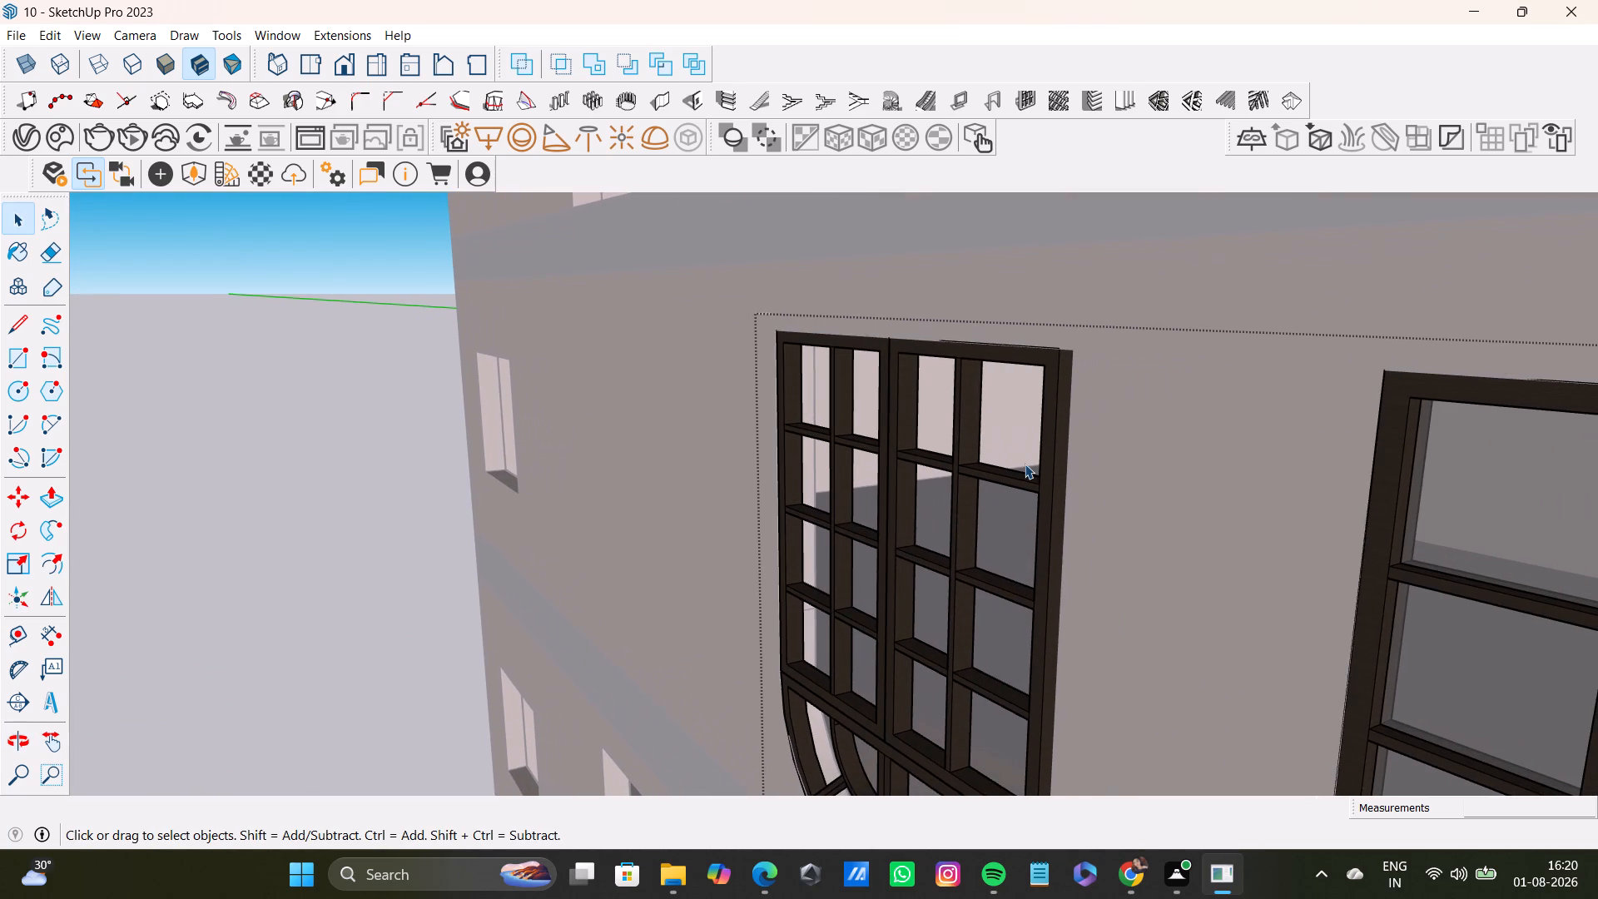
left_click(1038, 470)
left_click(1047, 479)
left_click(1050, 493)
left_click(1043, 488)
left_click(559, 370)
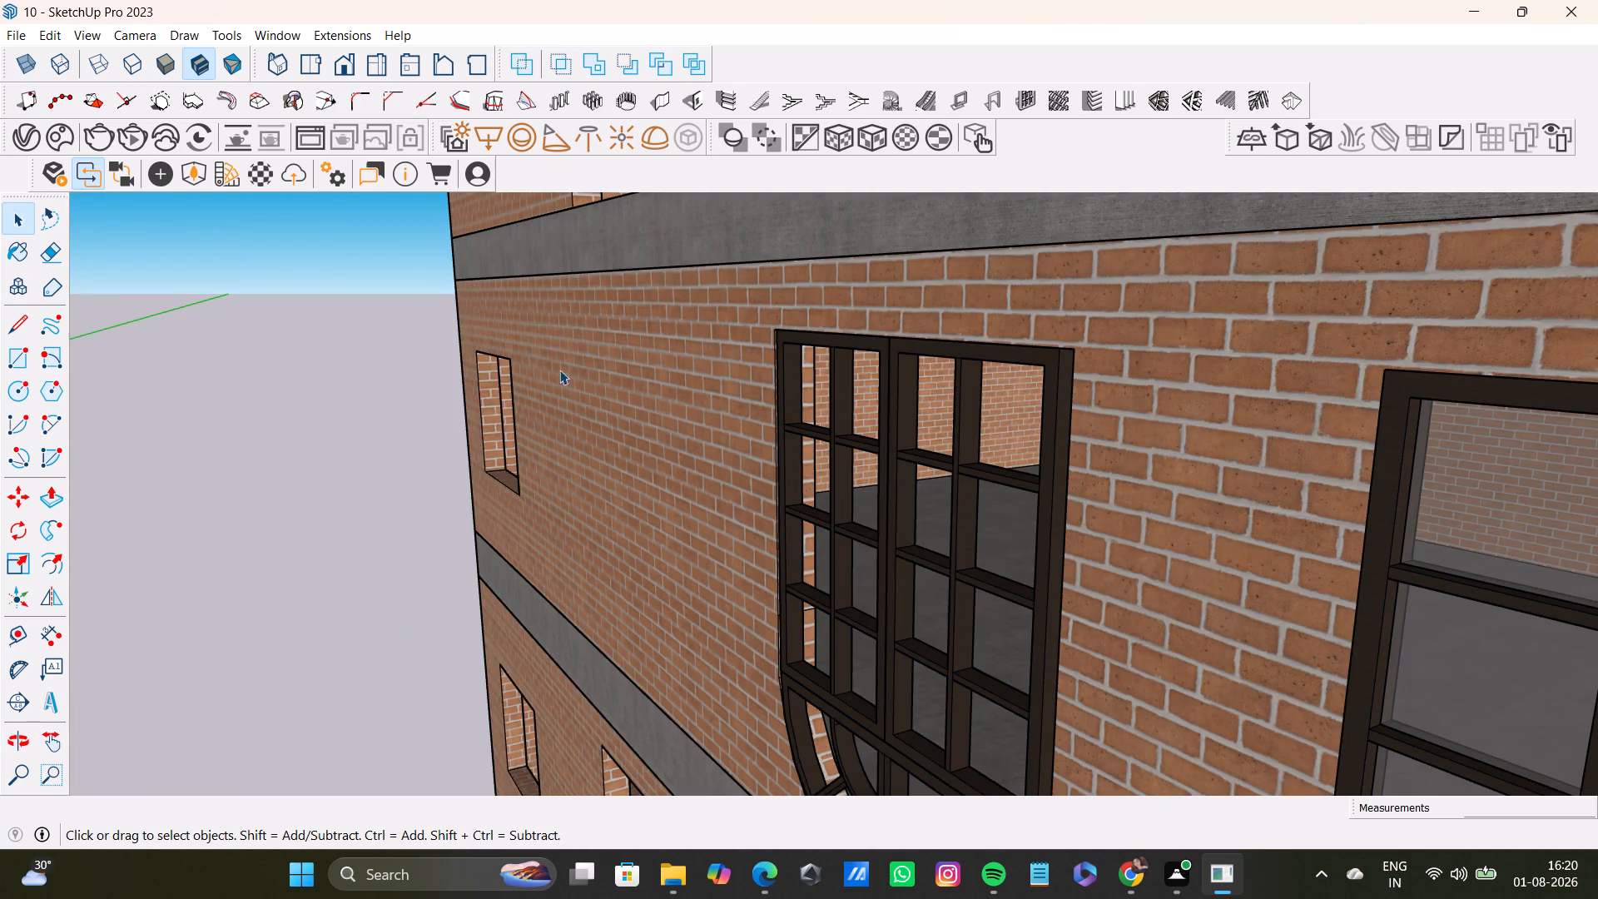
Examine how both inverted windows sit in the brick side wall, along with the openings around them.
middle_click_drag(1046, 437, 990, 492)
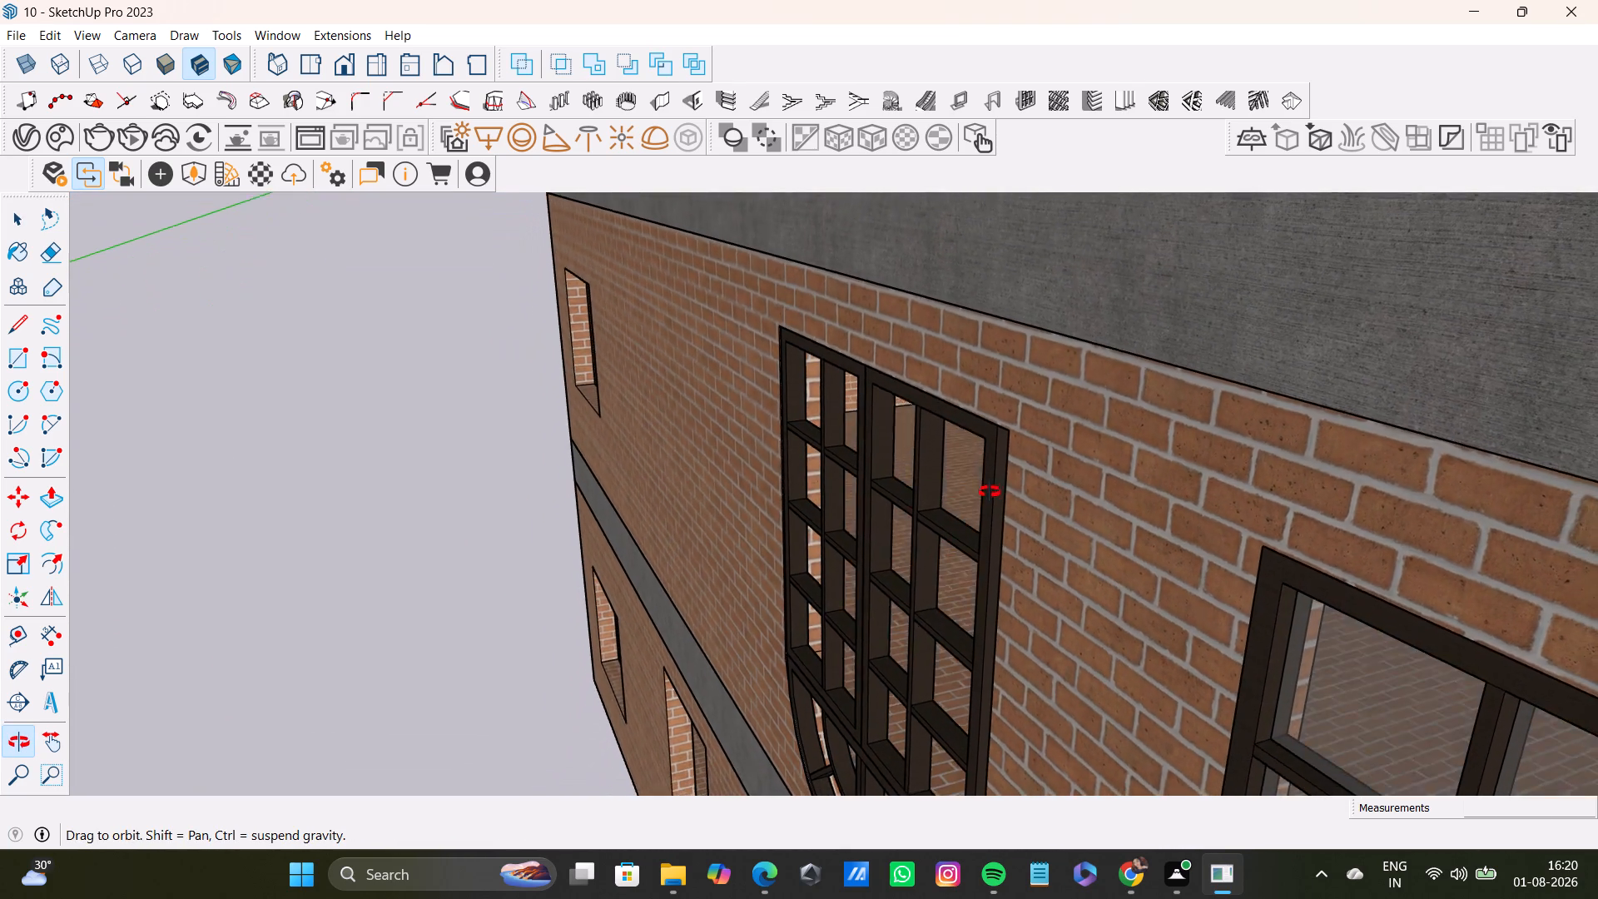
middle_click_drag(990, 492, 989, 493)
left_click(986, 489)
left_click(440, 415)
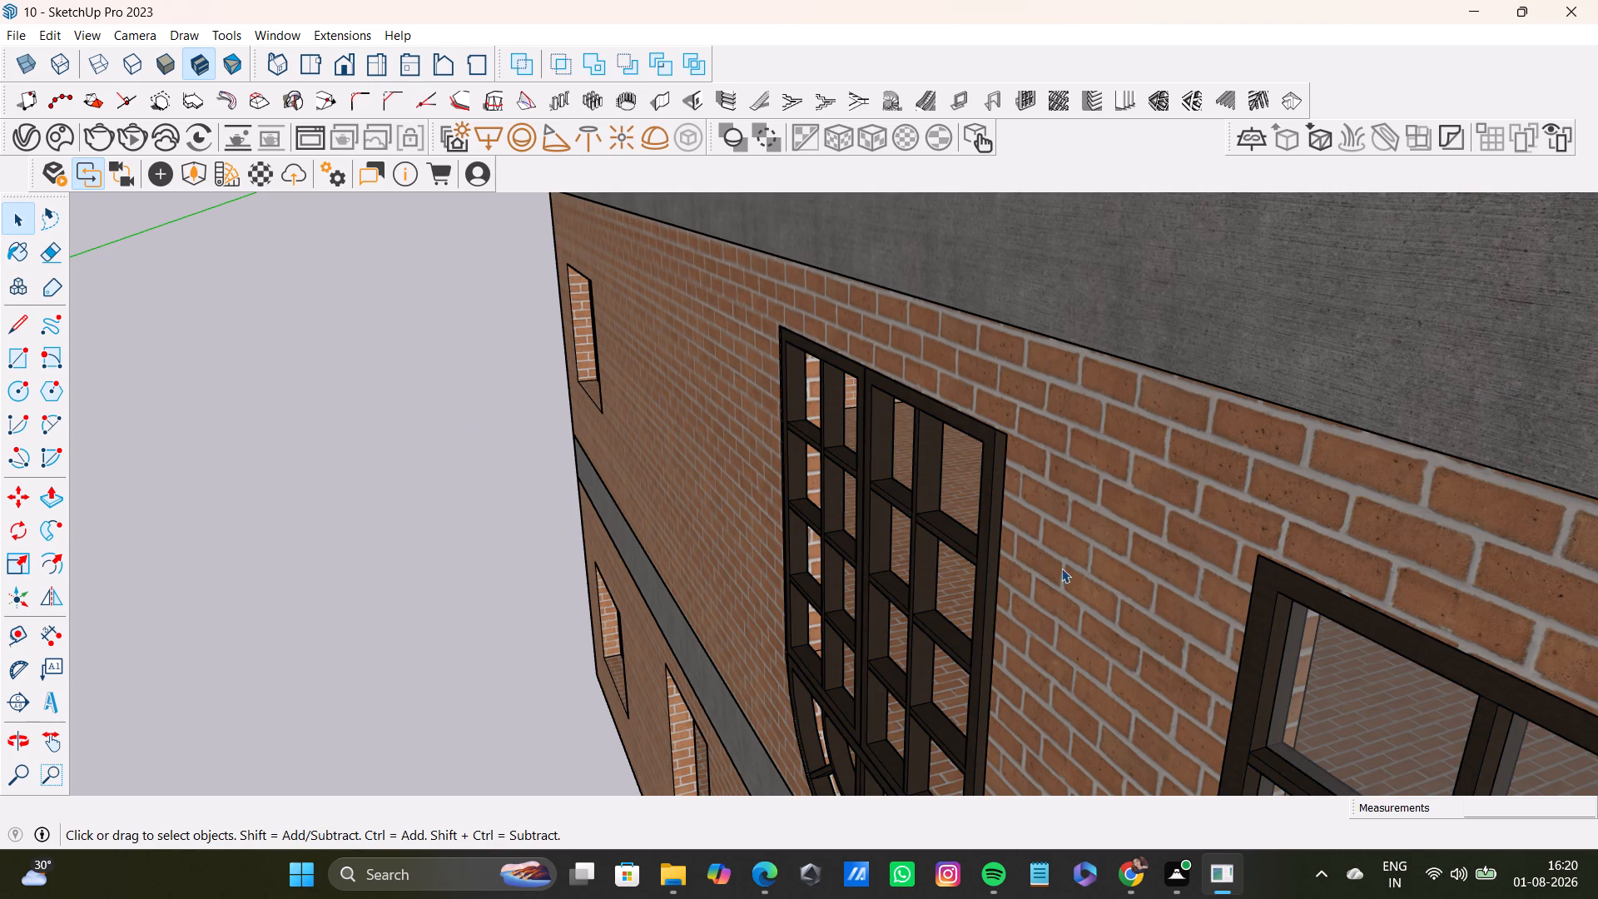
middle_click_drag(1097, 591, 1169, 587)
scroll(1153, 543, "down", 14)
middle_click_drag(1199, 571, 1135, 432, "shift")
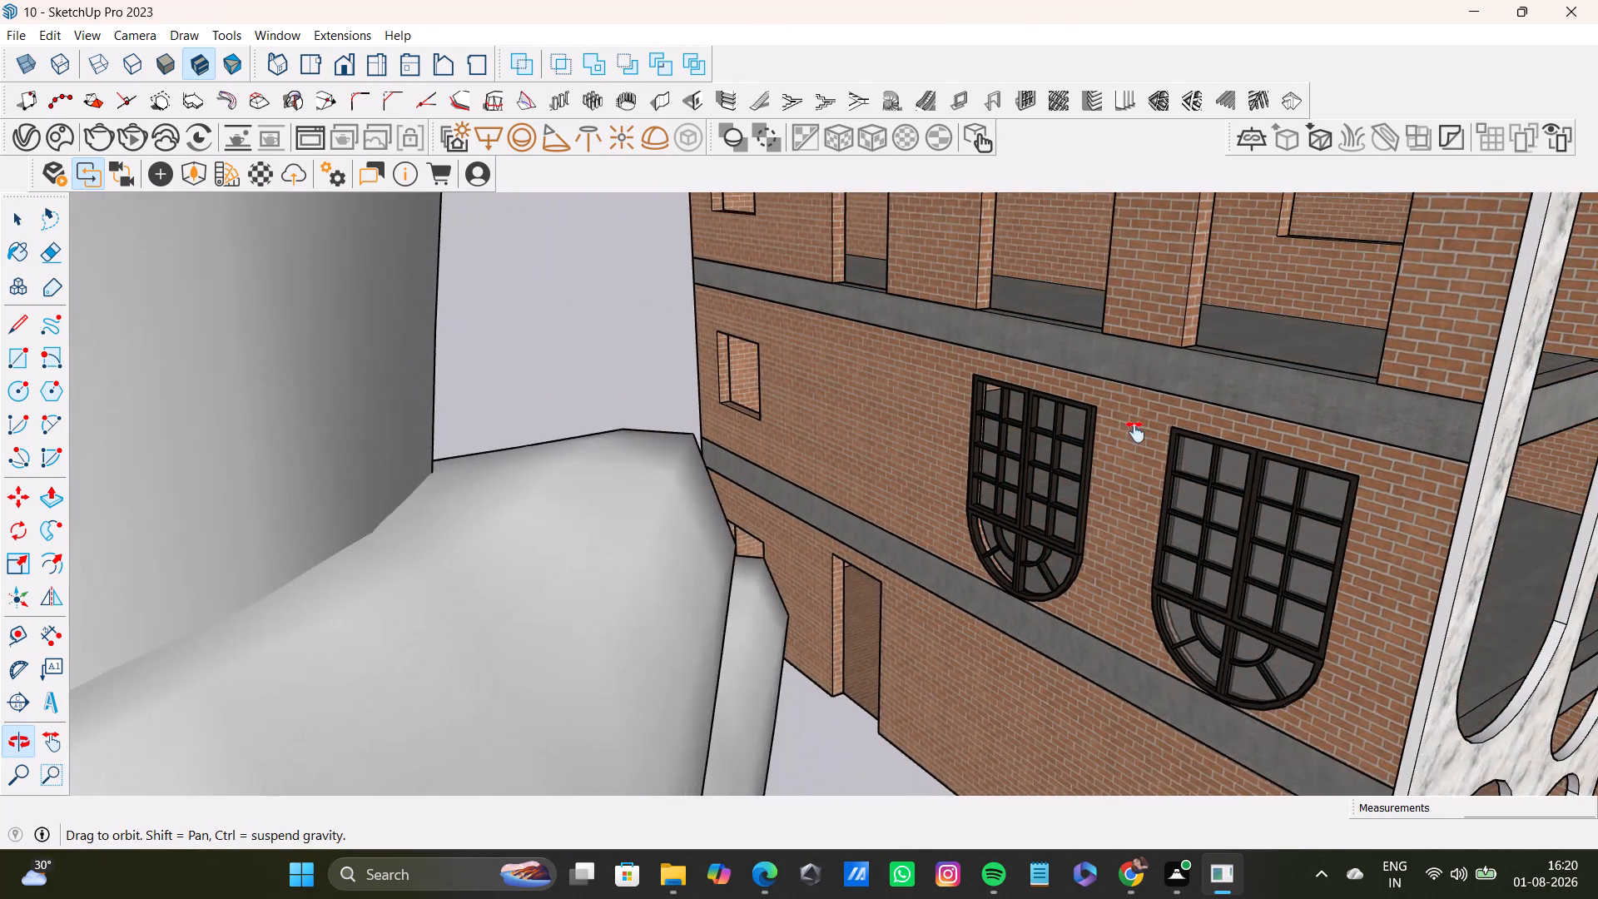
middle_click_drag(1135, 432, 1044, 509, "shift")
scroll(1047, 469, "down", 6)
middle_click_drag(1060, 437, 954, 529, "shift")
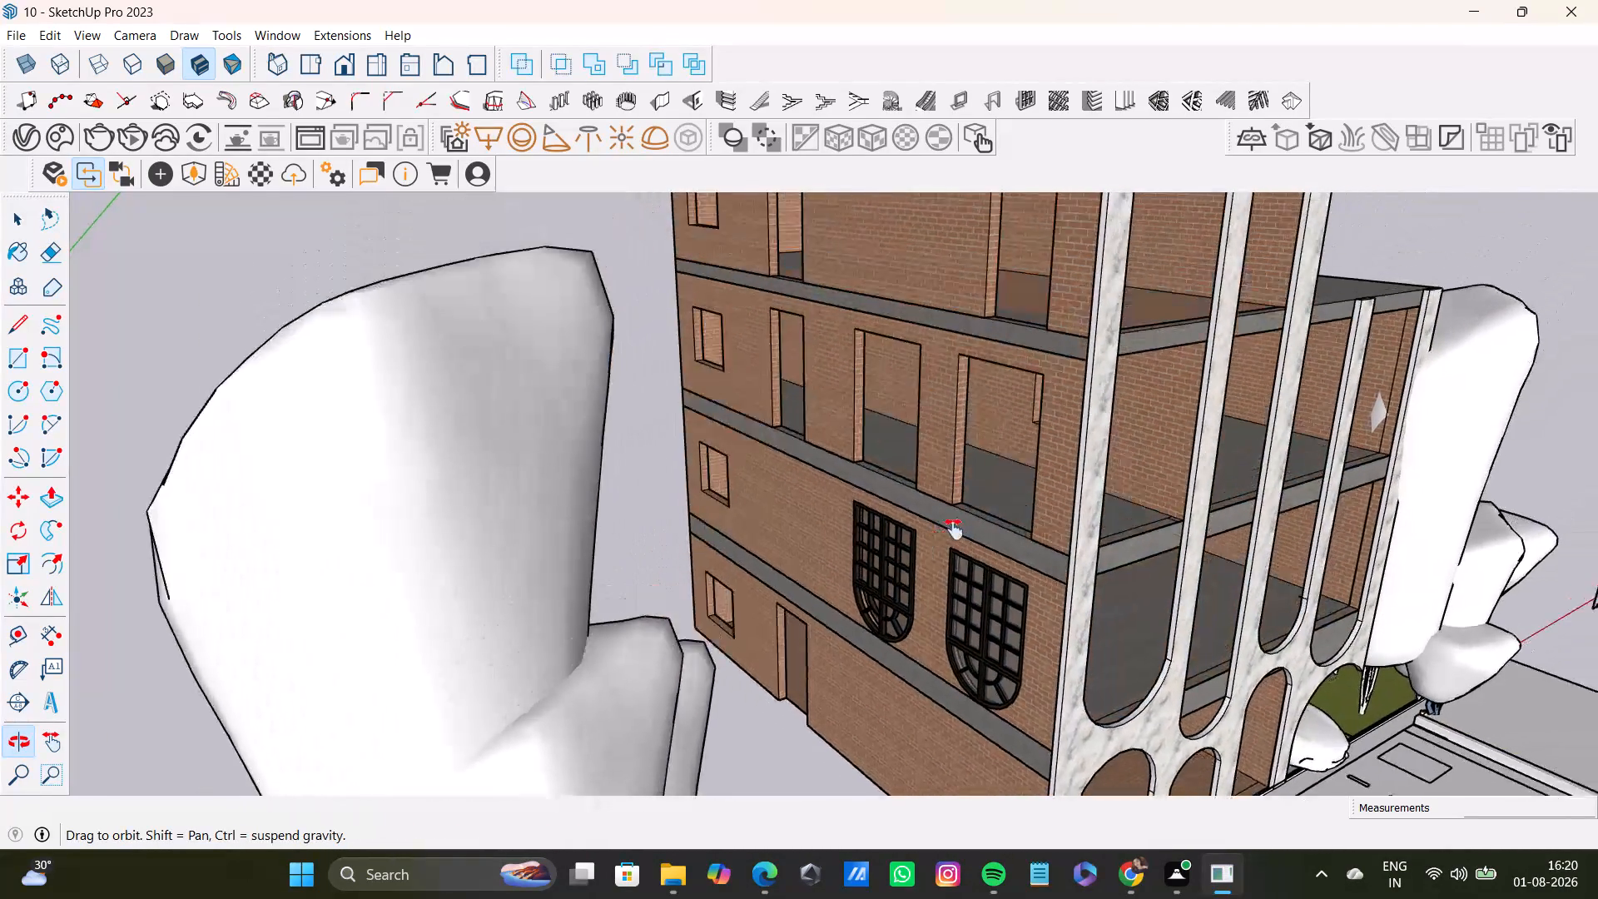
middle_click_drag(954, 529, 951, 441, "shift")
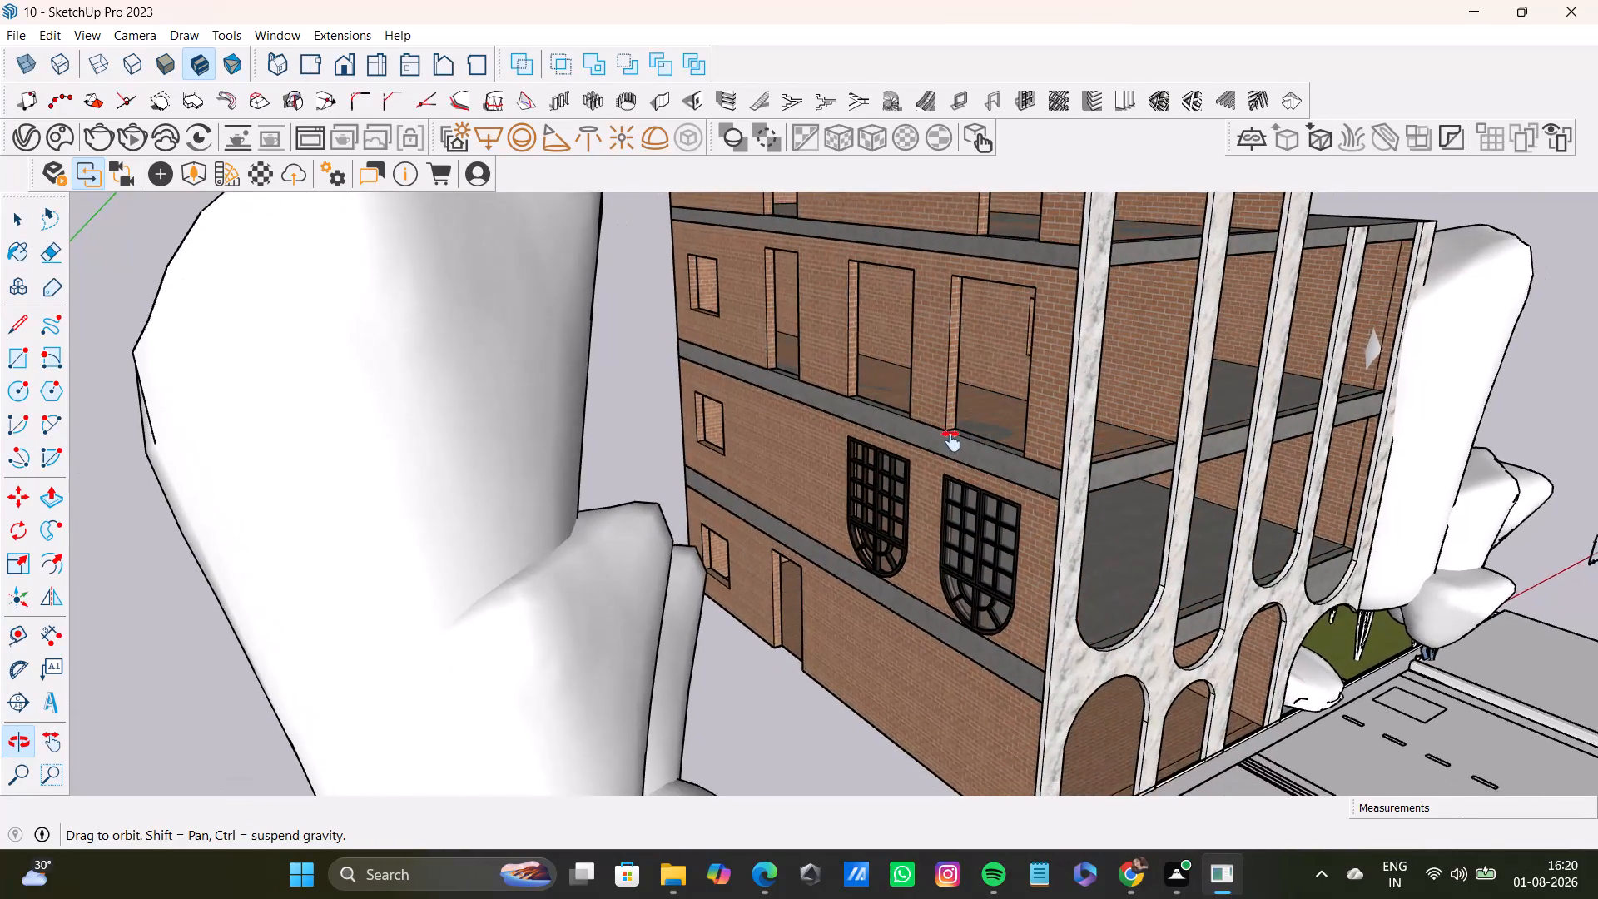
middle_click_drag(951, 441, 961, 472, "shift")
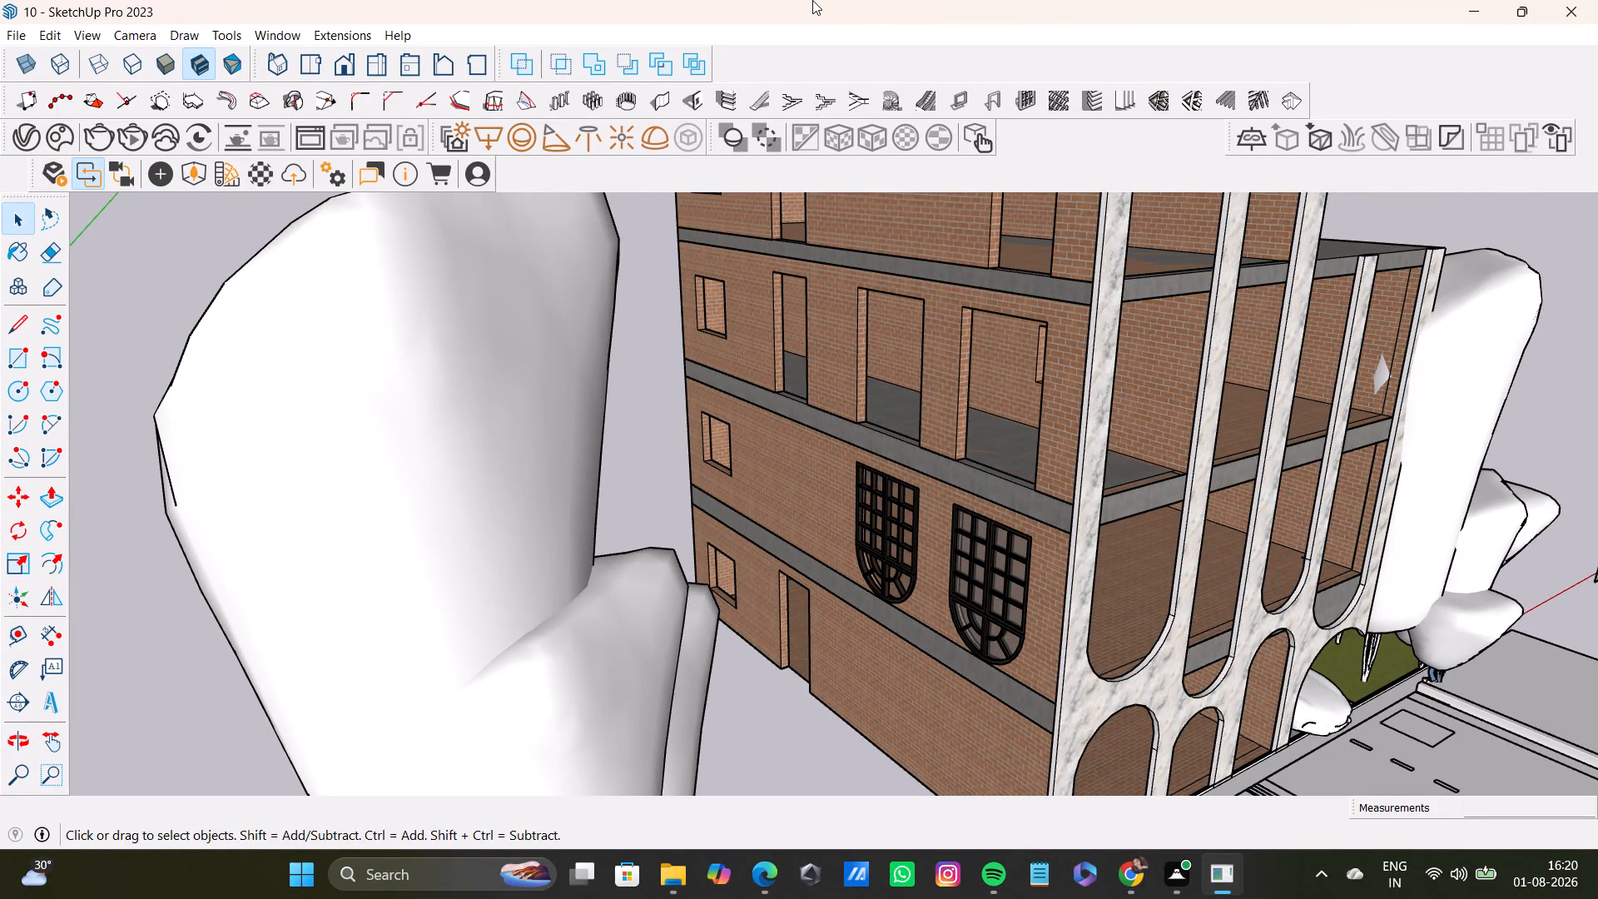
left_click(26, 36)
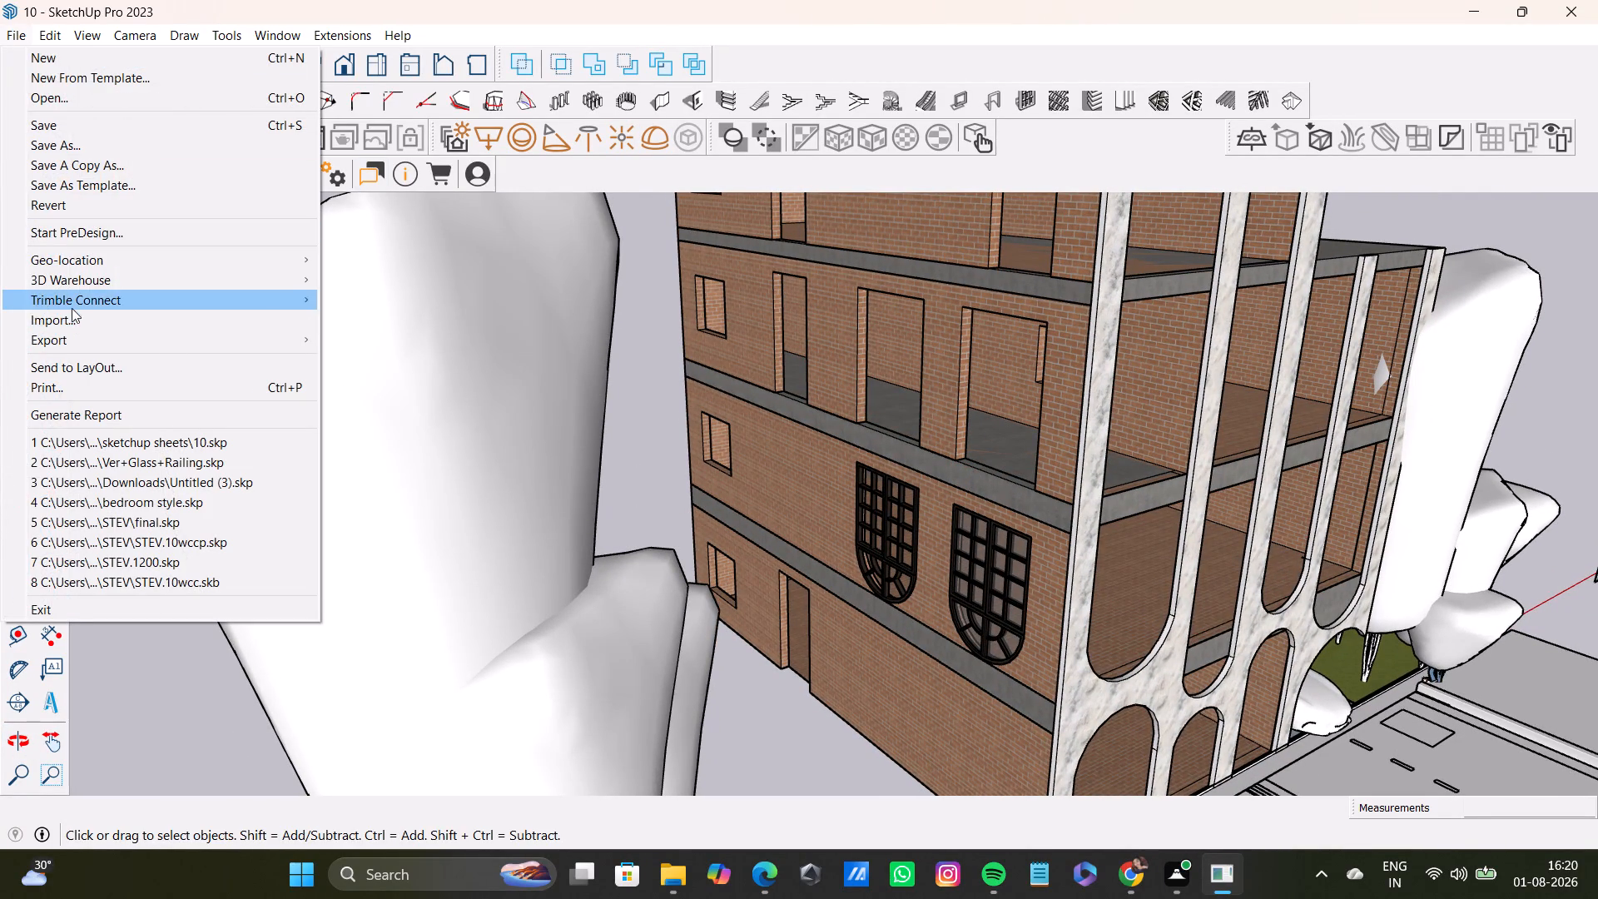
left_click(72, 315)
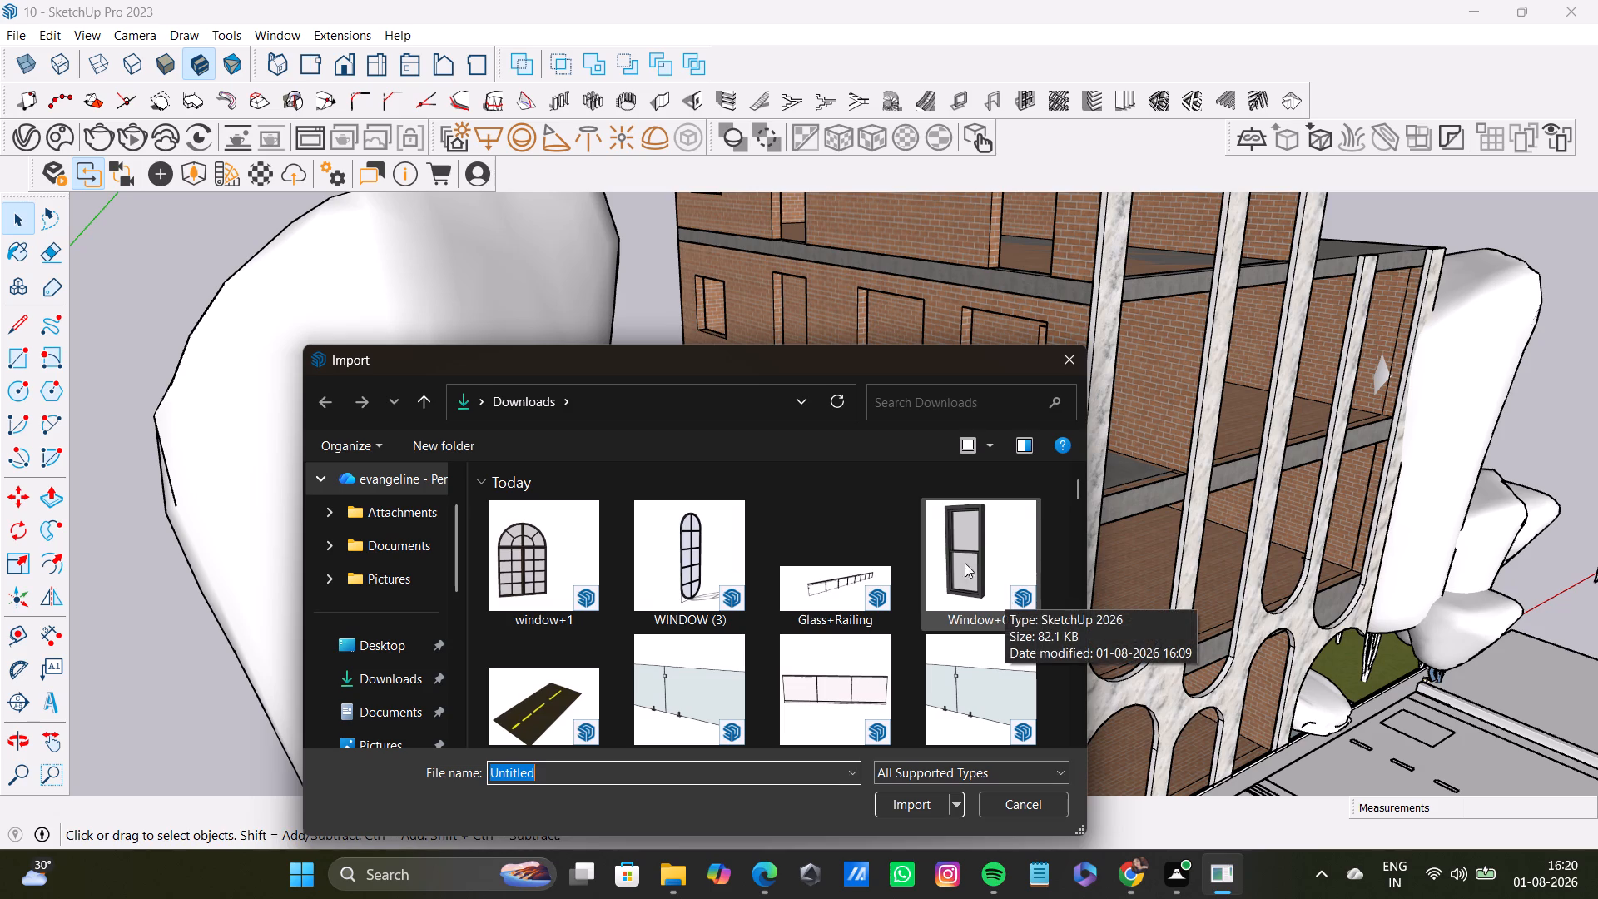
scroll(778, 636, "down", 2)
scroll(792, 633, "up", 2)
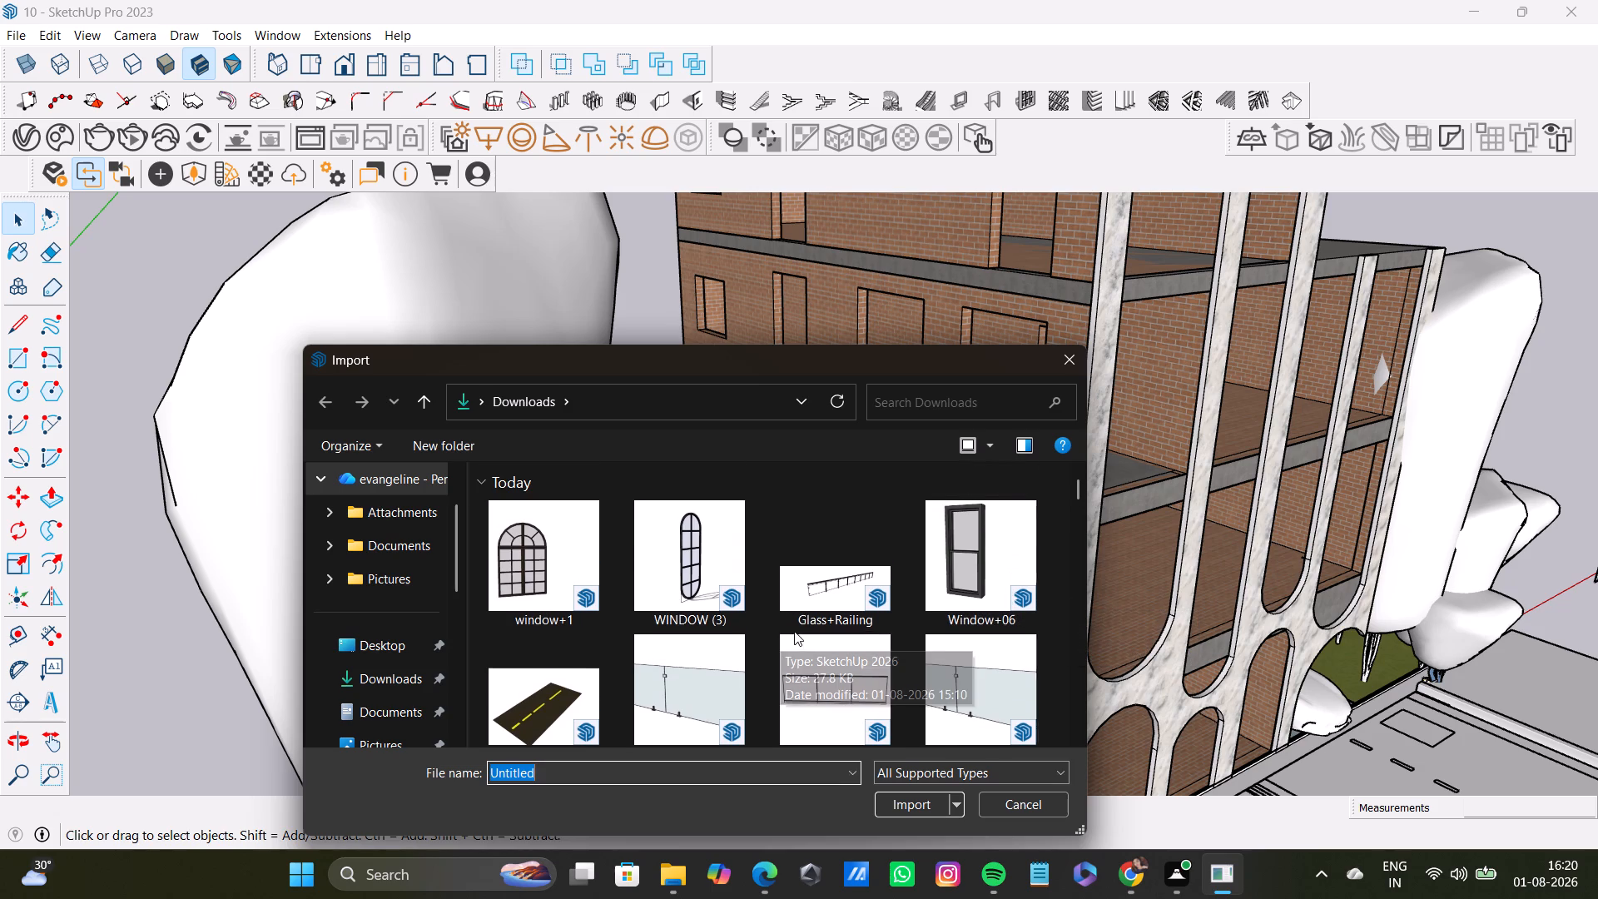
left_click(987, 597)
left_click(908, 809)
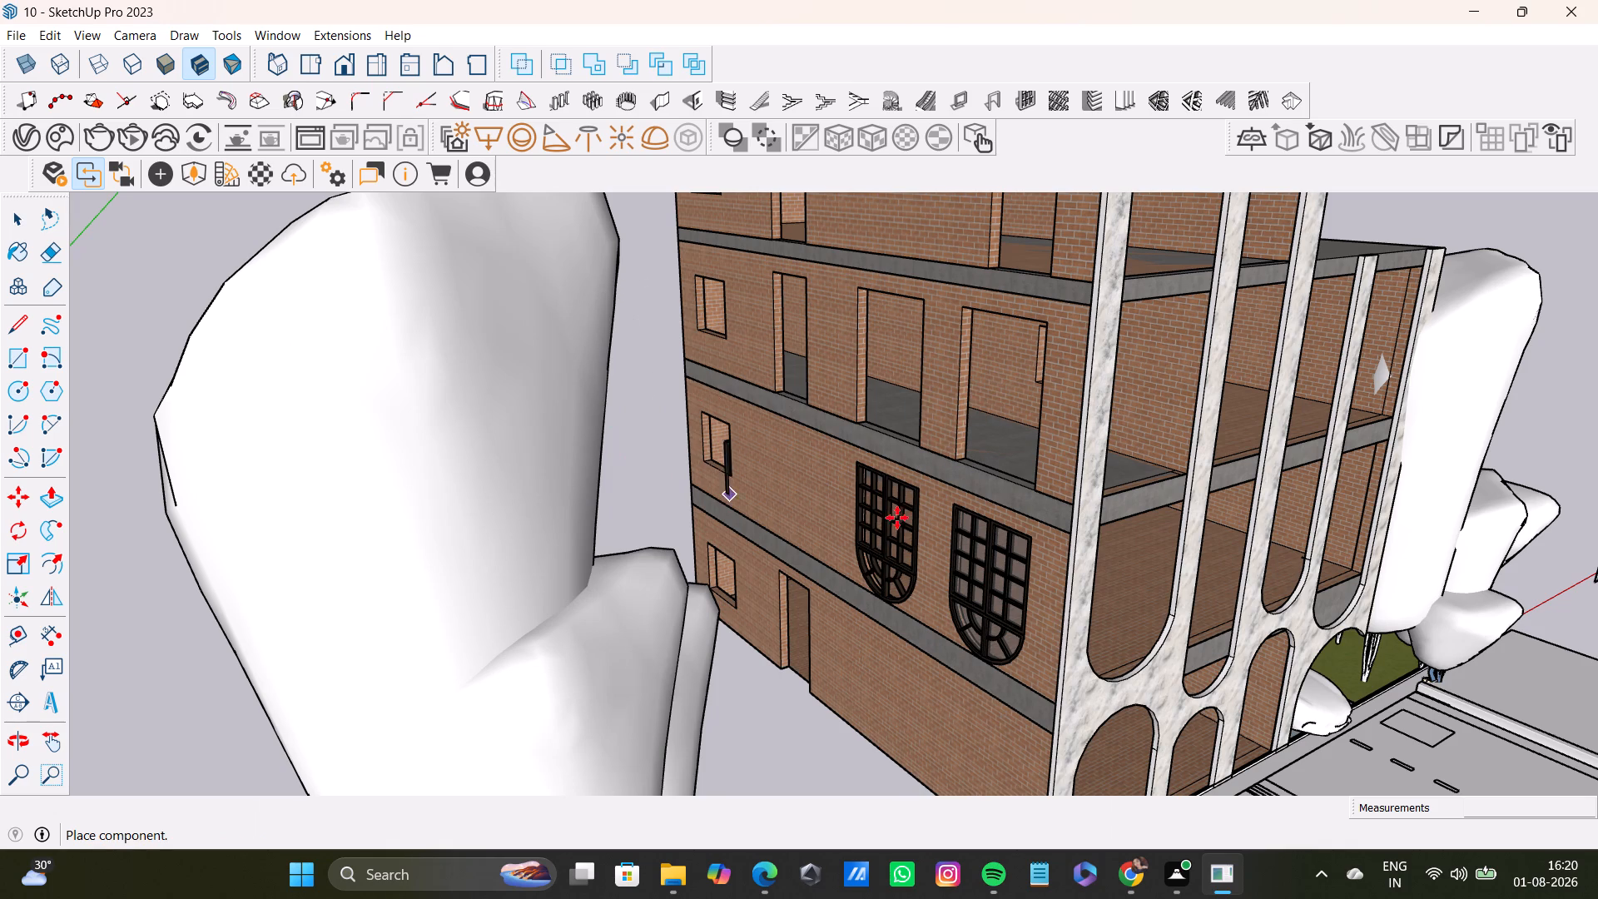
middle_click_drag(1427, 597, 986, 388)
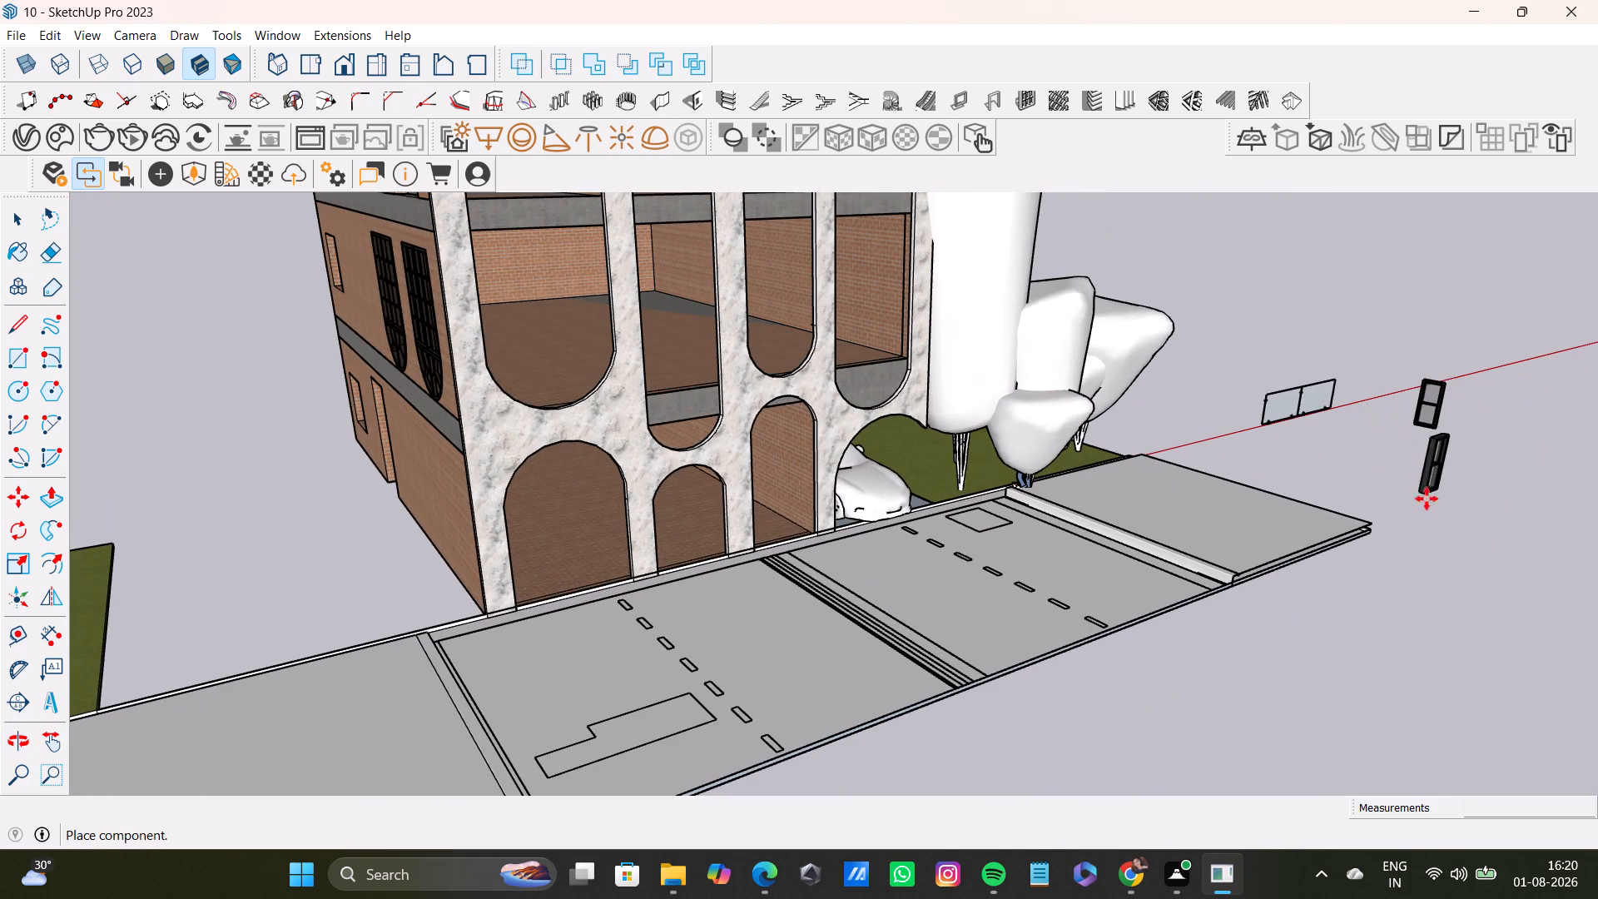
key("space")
Move the loose two-pane window from beyond the road into the narrow tall opening on the side wall's third storey.
left_click_drag(1415, 357, 1462, 470)
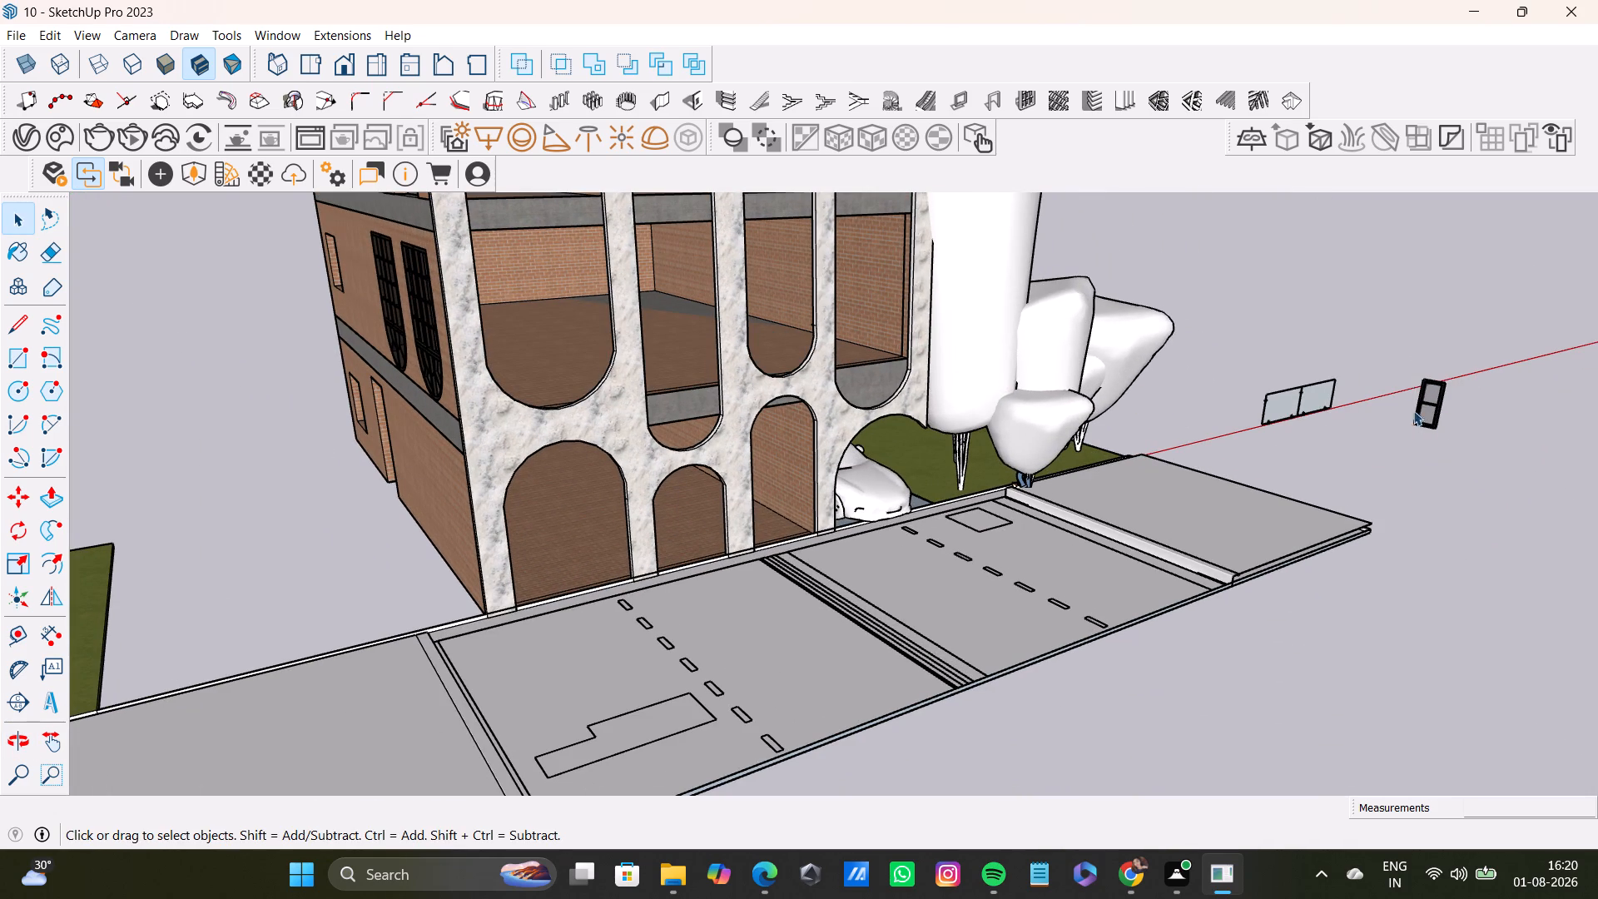
left_click_drag(1374, 310, 1512, 533)
key("m")
left_click(1442, 430)
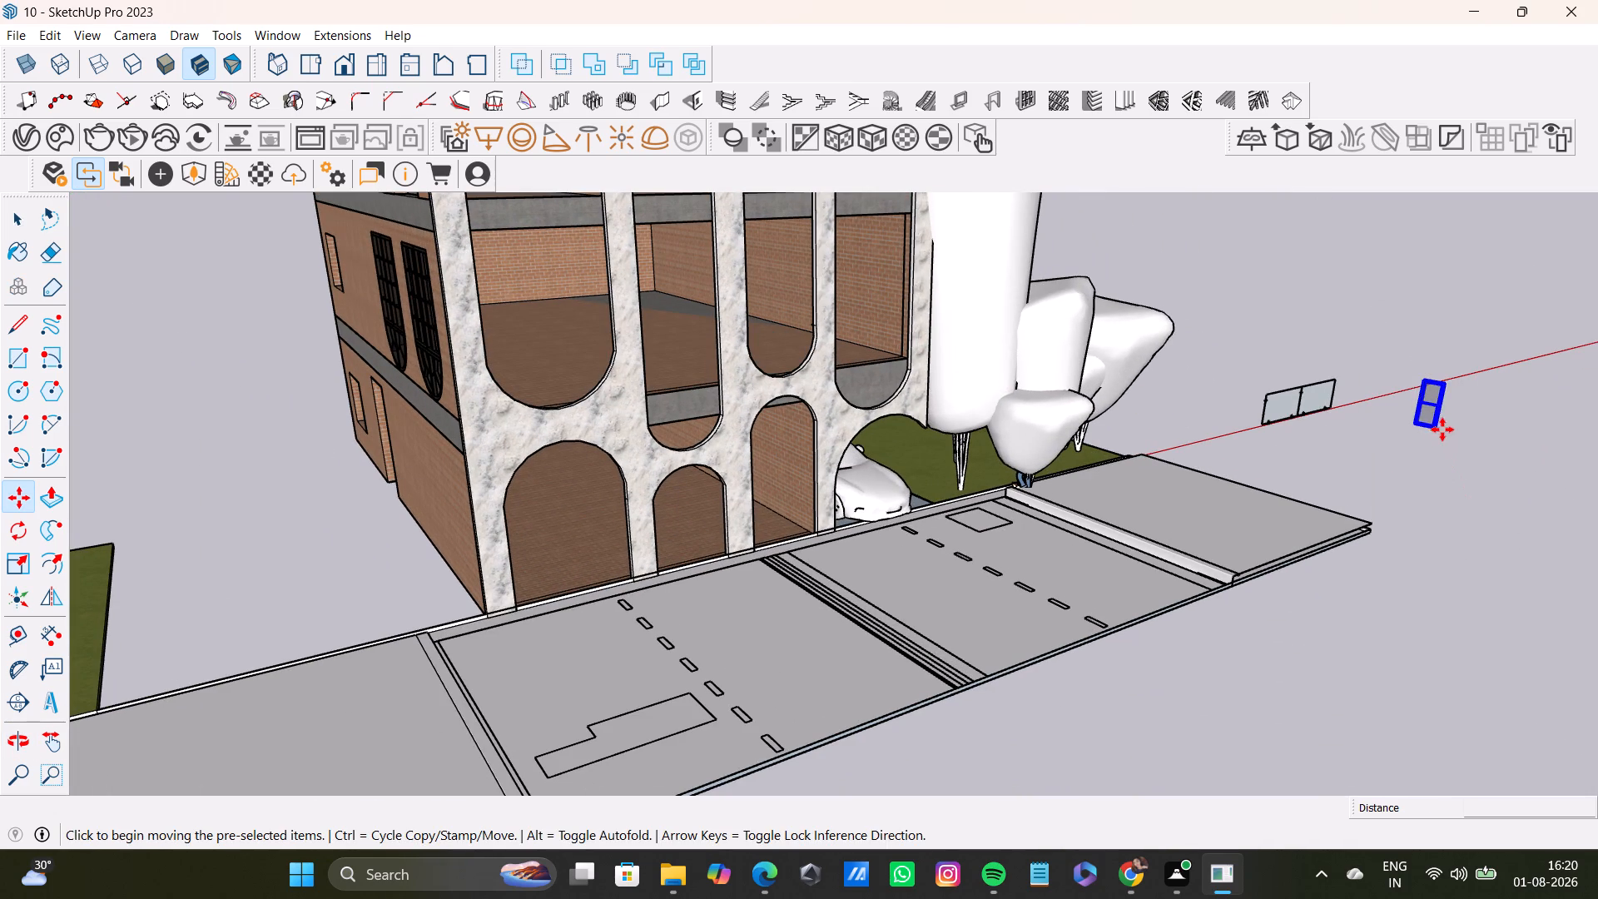
middle_click_drag(311, 429, 553, 456)
middle_click_drag(728, 383, 717, 594, "shift")
scroll(731, 469, "up", 3)
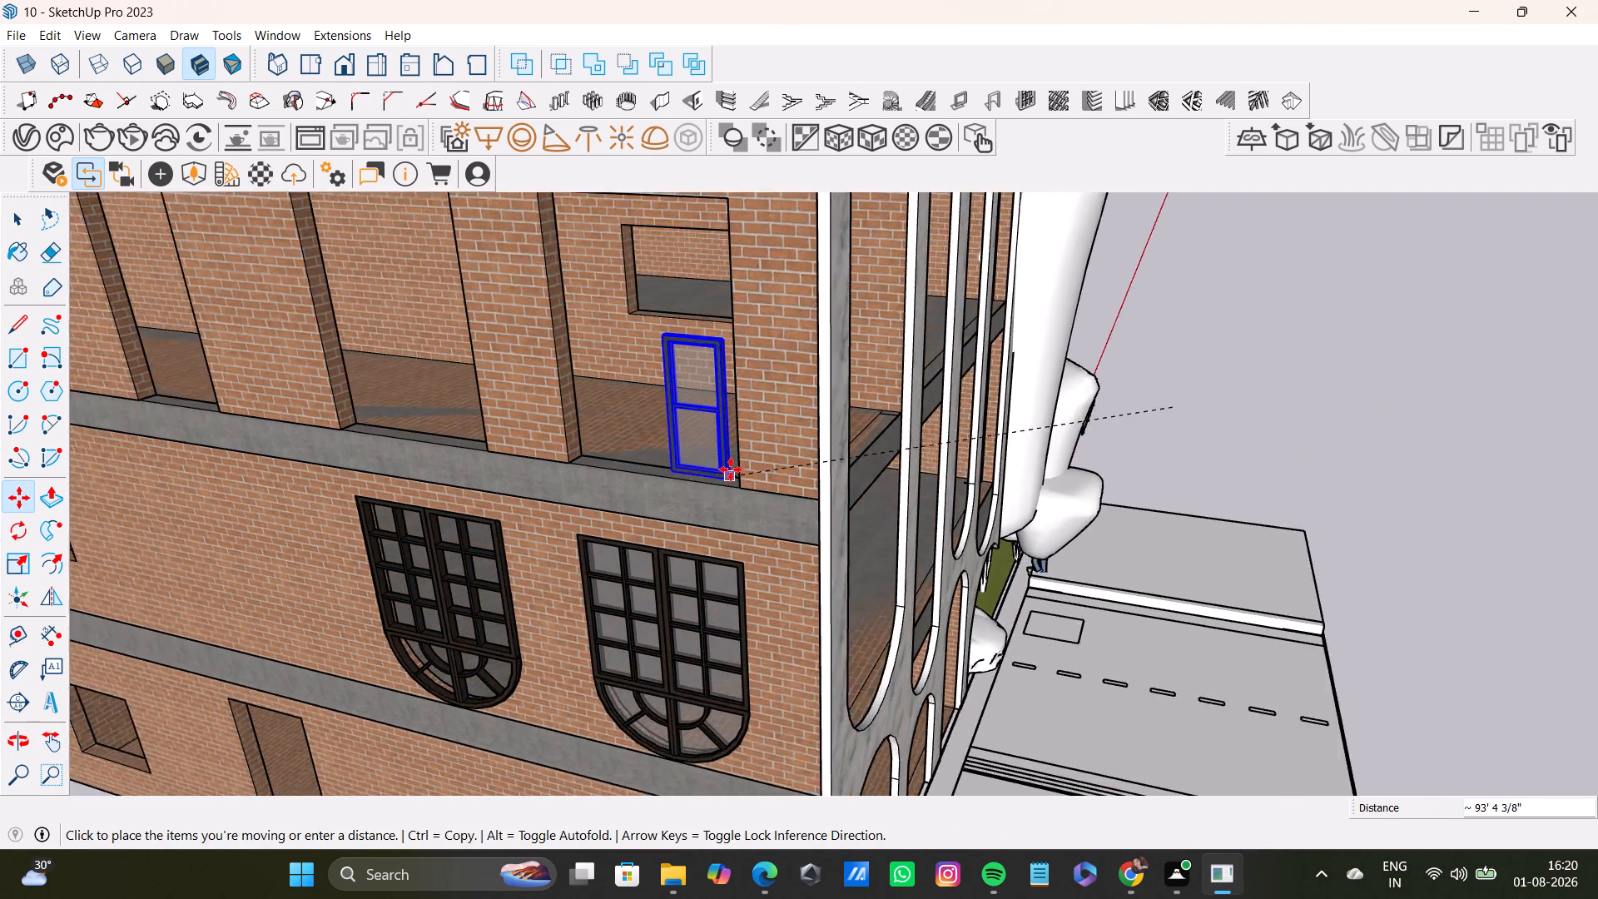
scroll(731, 469, "up", 3)
scroll(683, 440, "down", 11)
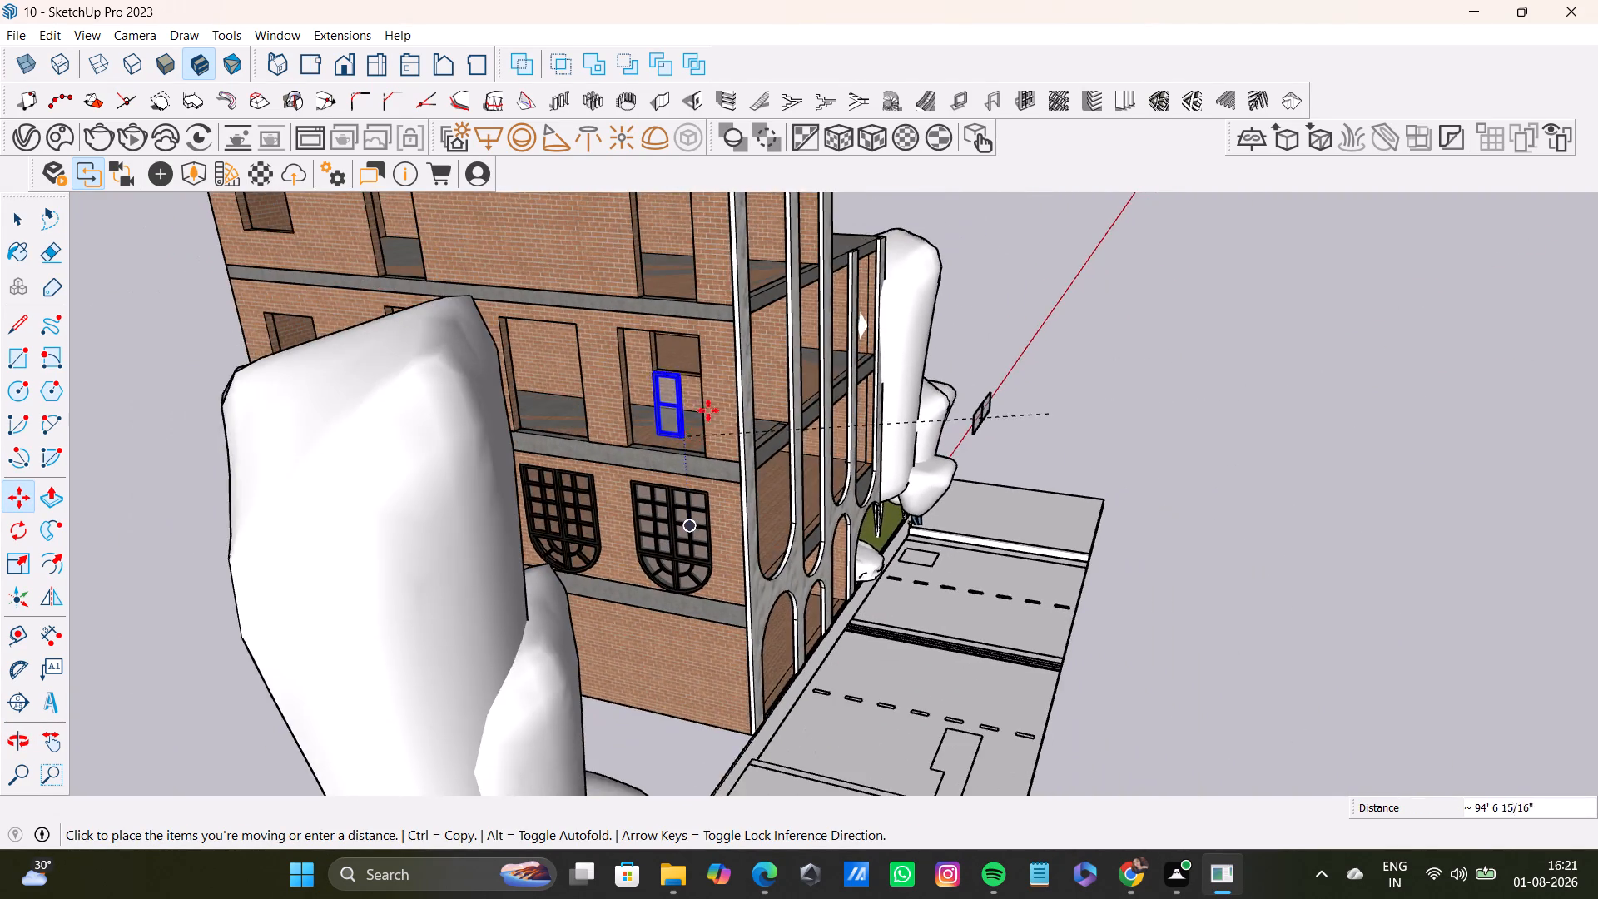
middle_click_drag(710, 410, 1101, 554, "shift")
scroll(795, 540, "up", 4)
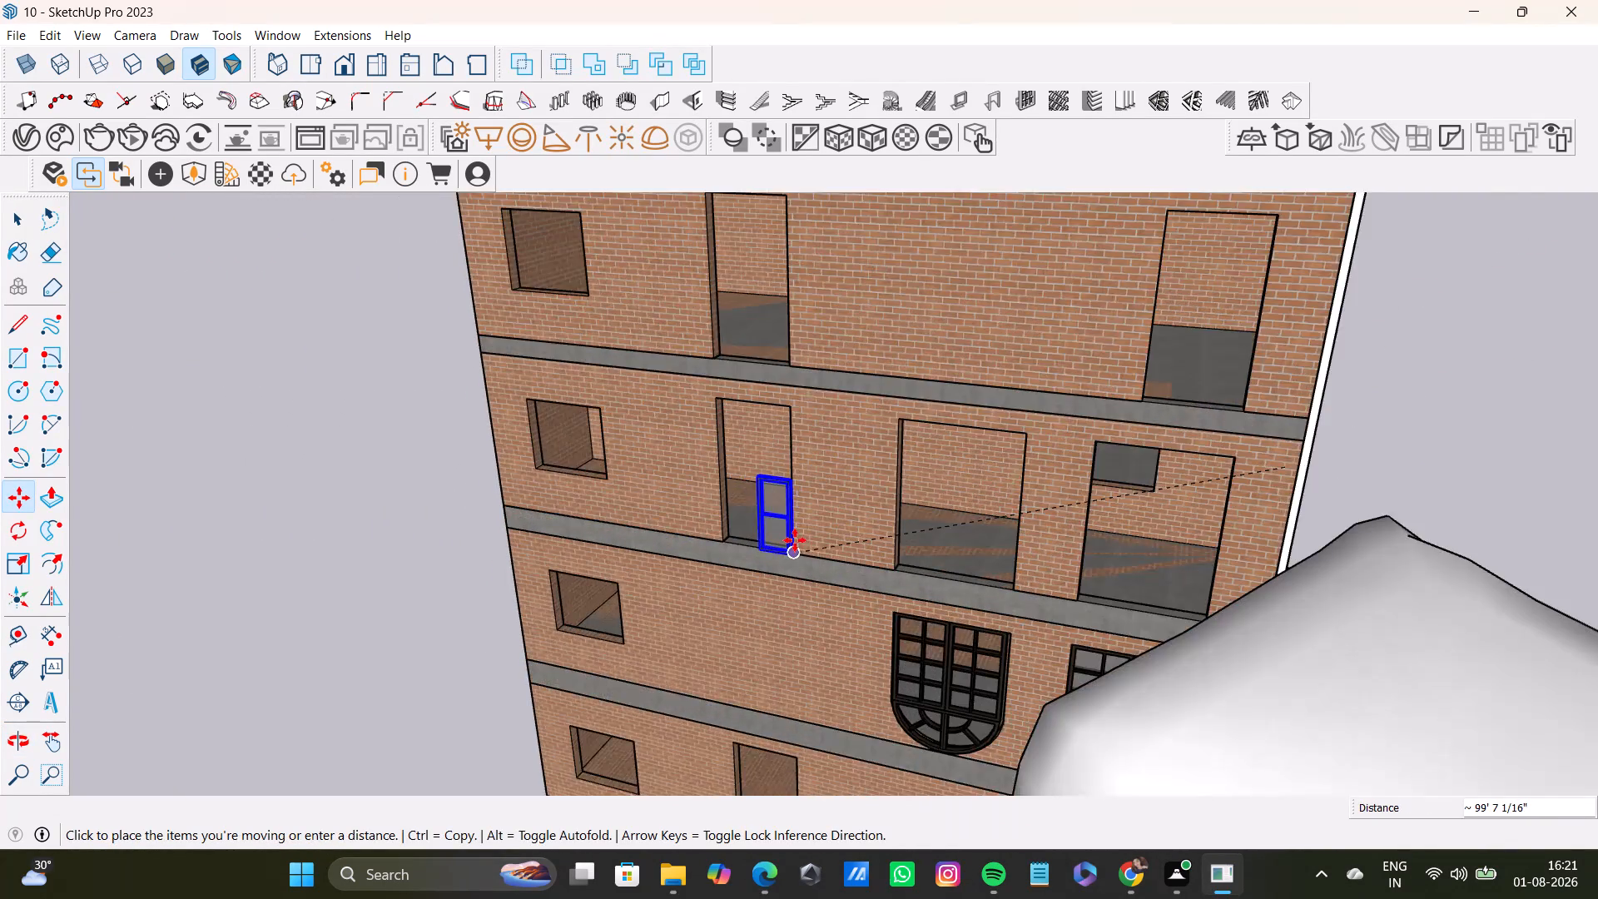
scroll(795, 540, "up", 2)
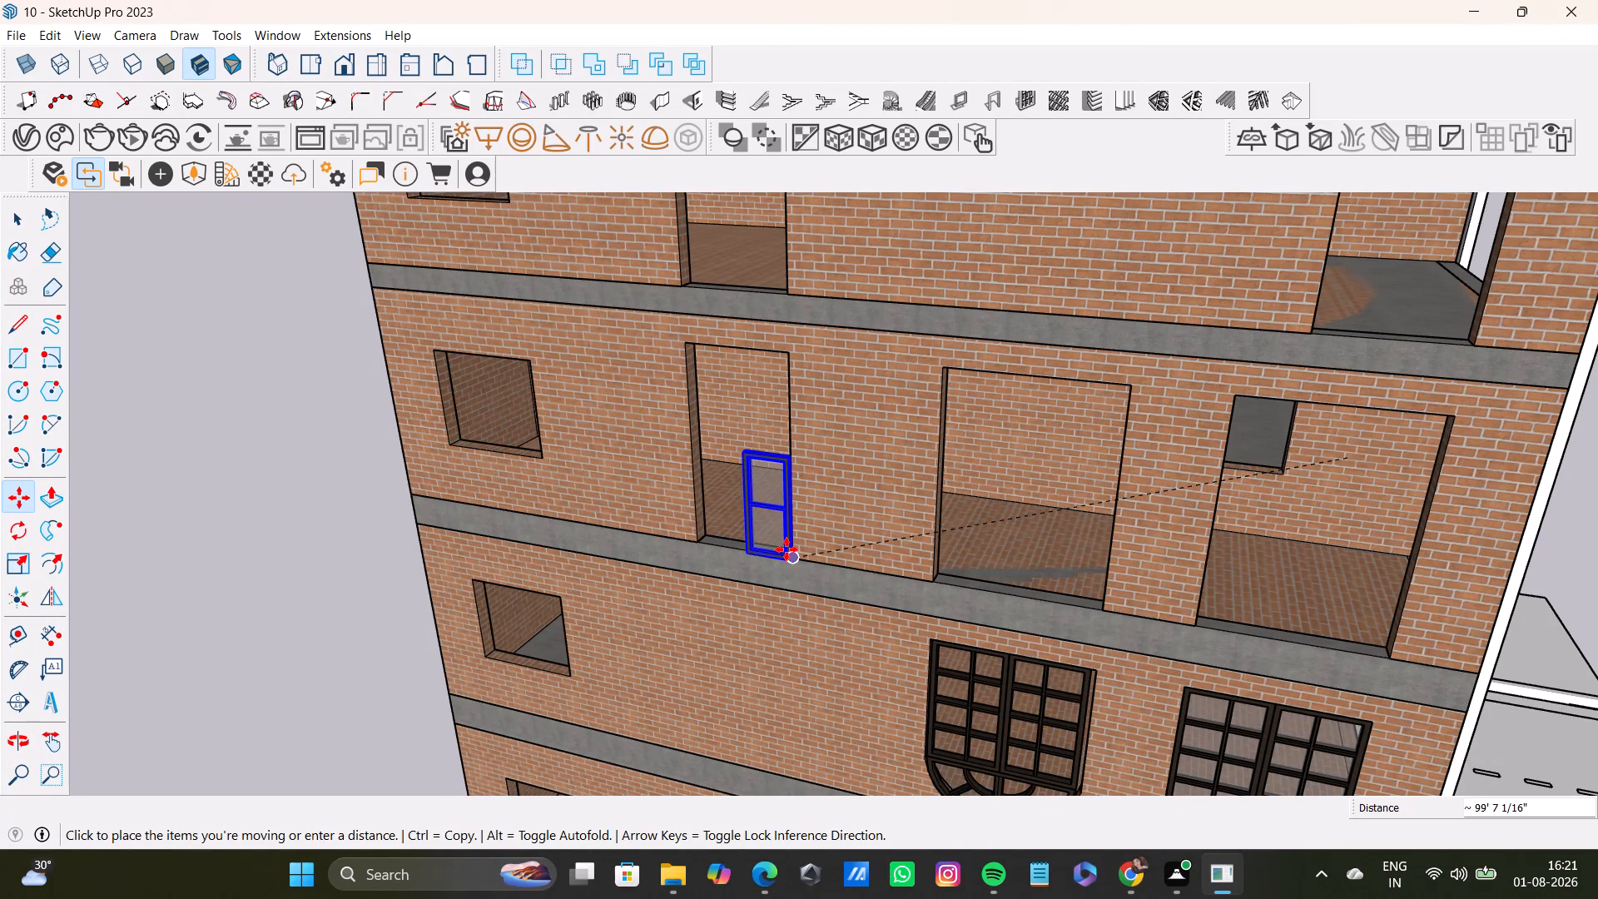
left_click(787, 549)
Shift the two-pane window about 4 5/16" so its lower corner sits in the opening's bottom corner.
scroll(836, 549, "up", 13)
middle_click_drag(790, 554, 804, 554)
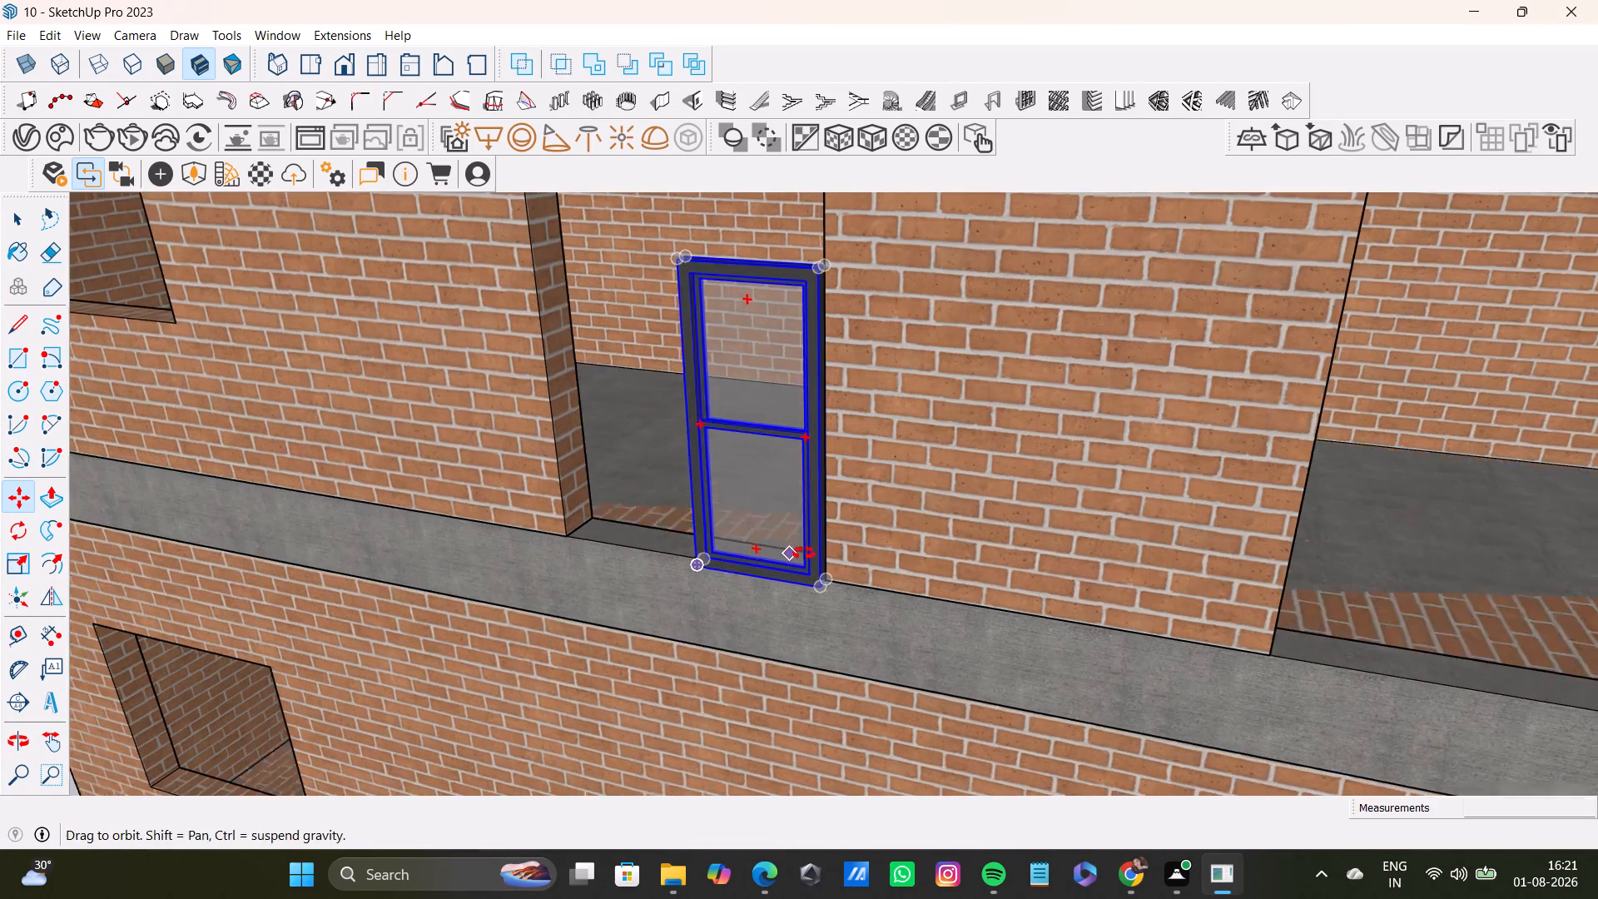
middle_click_drag(804, 554, 856, 554)
left_click(820, 588)
left_click(818, 574)
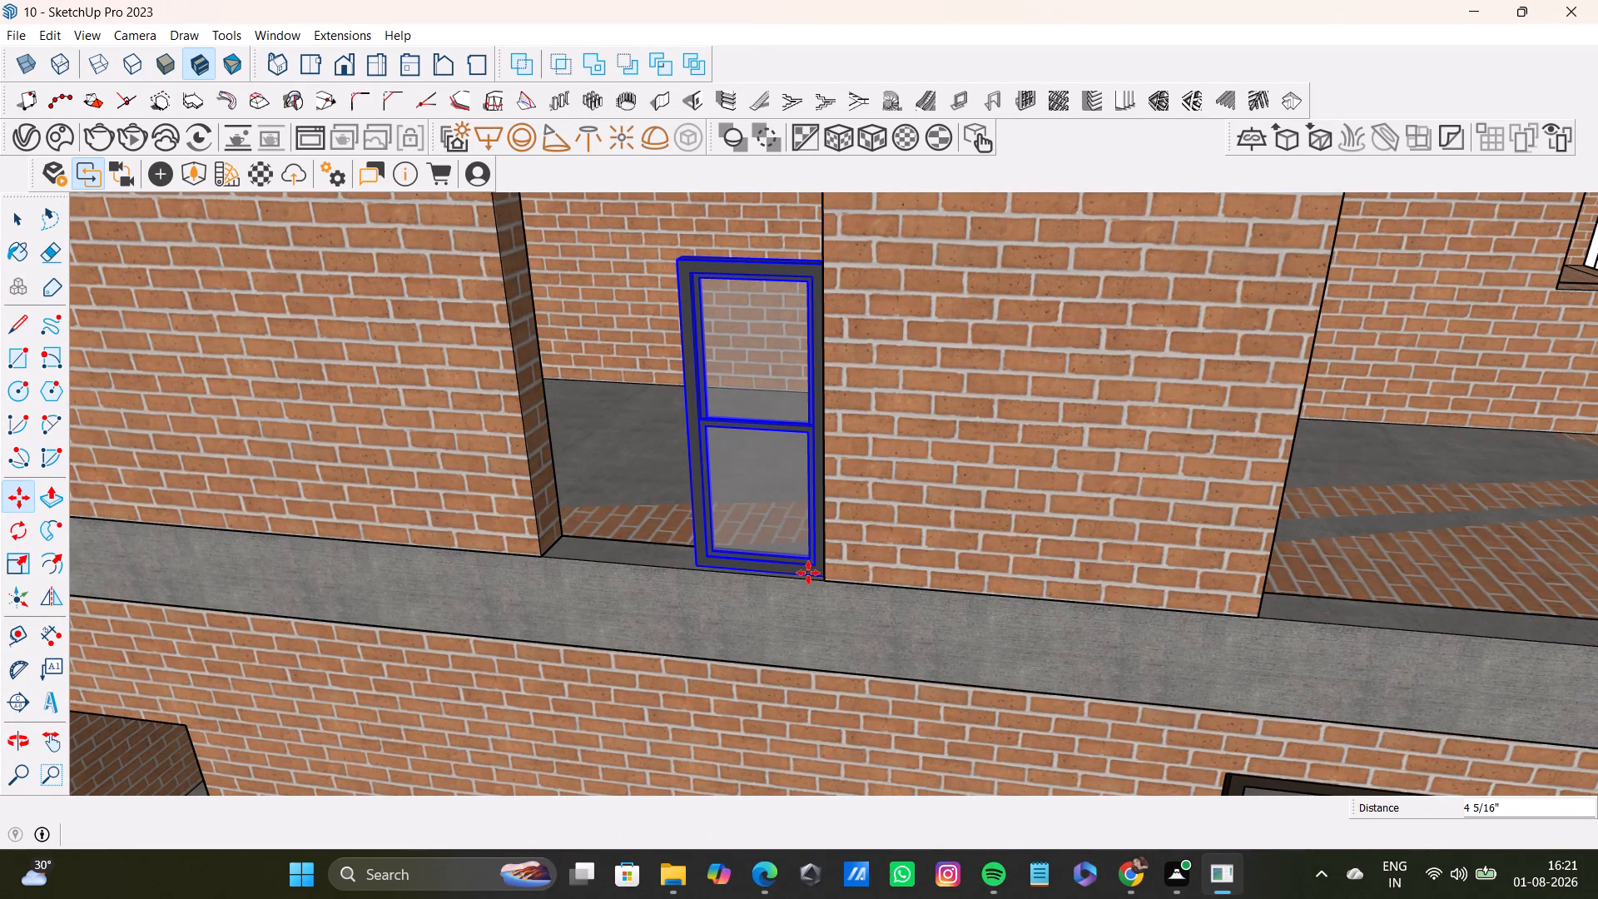
Scale the window's width by about 2.23 to span the opening, and scale its depth by 1.50.
key("s")
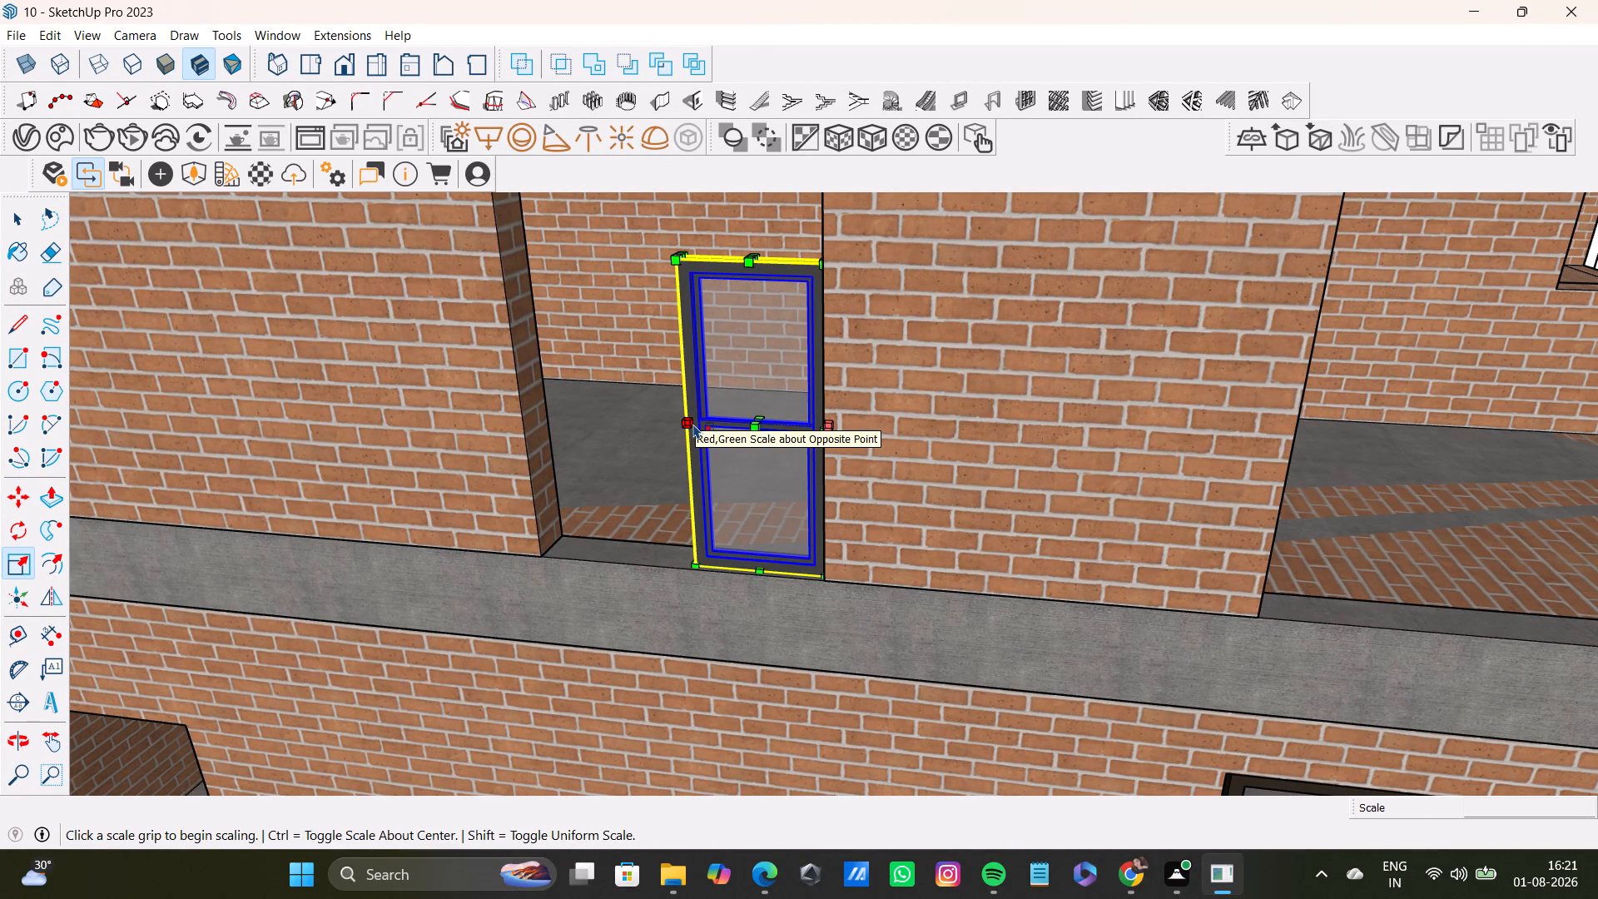
left_click(693, 424)
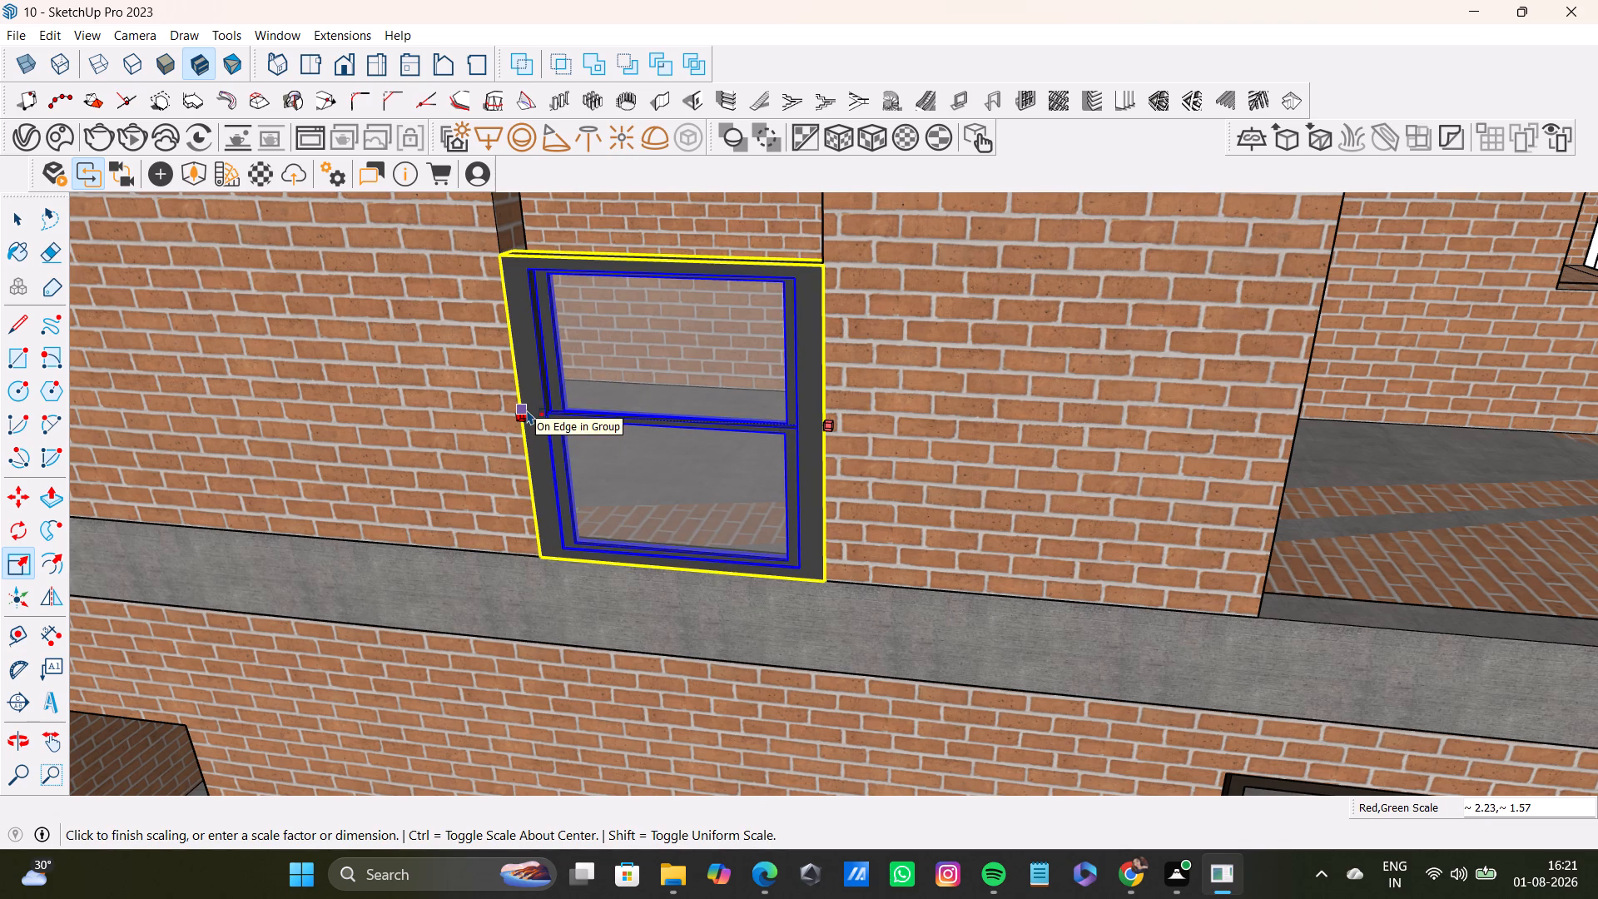
left_click(529, 406)
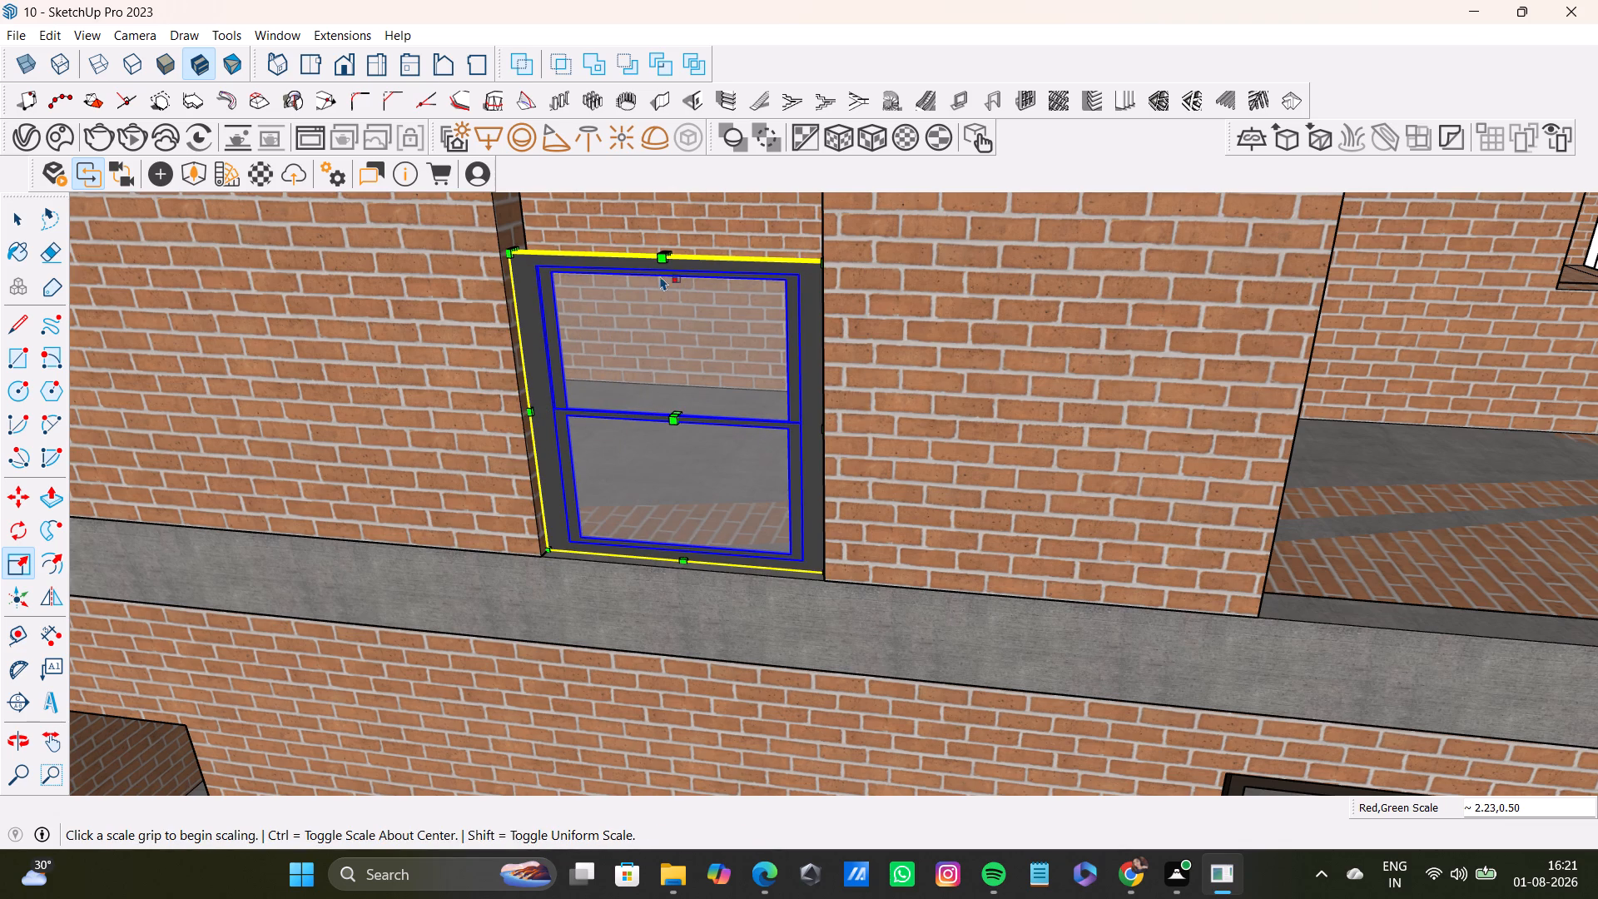
left_click(676, 418)
left_click(677, 418)
middle_click_drag(743, 420, 716, 419)
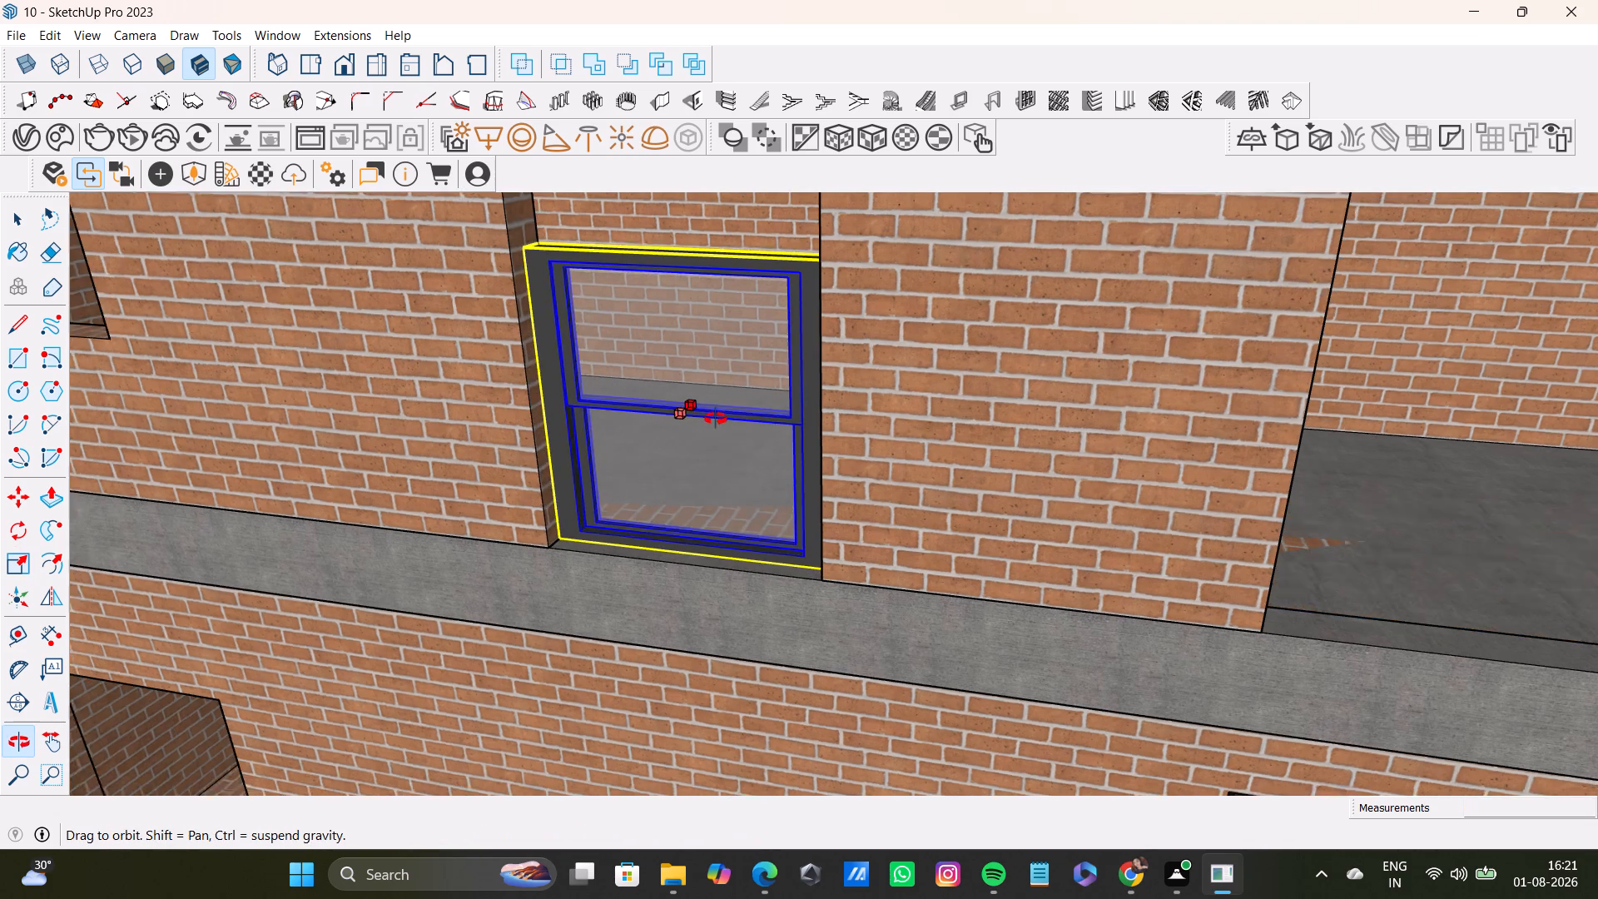
middle_click_drag(716, 419, 646, 424)
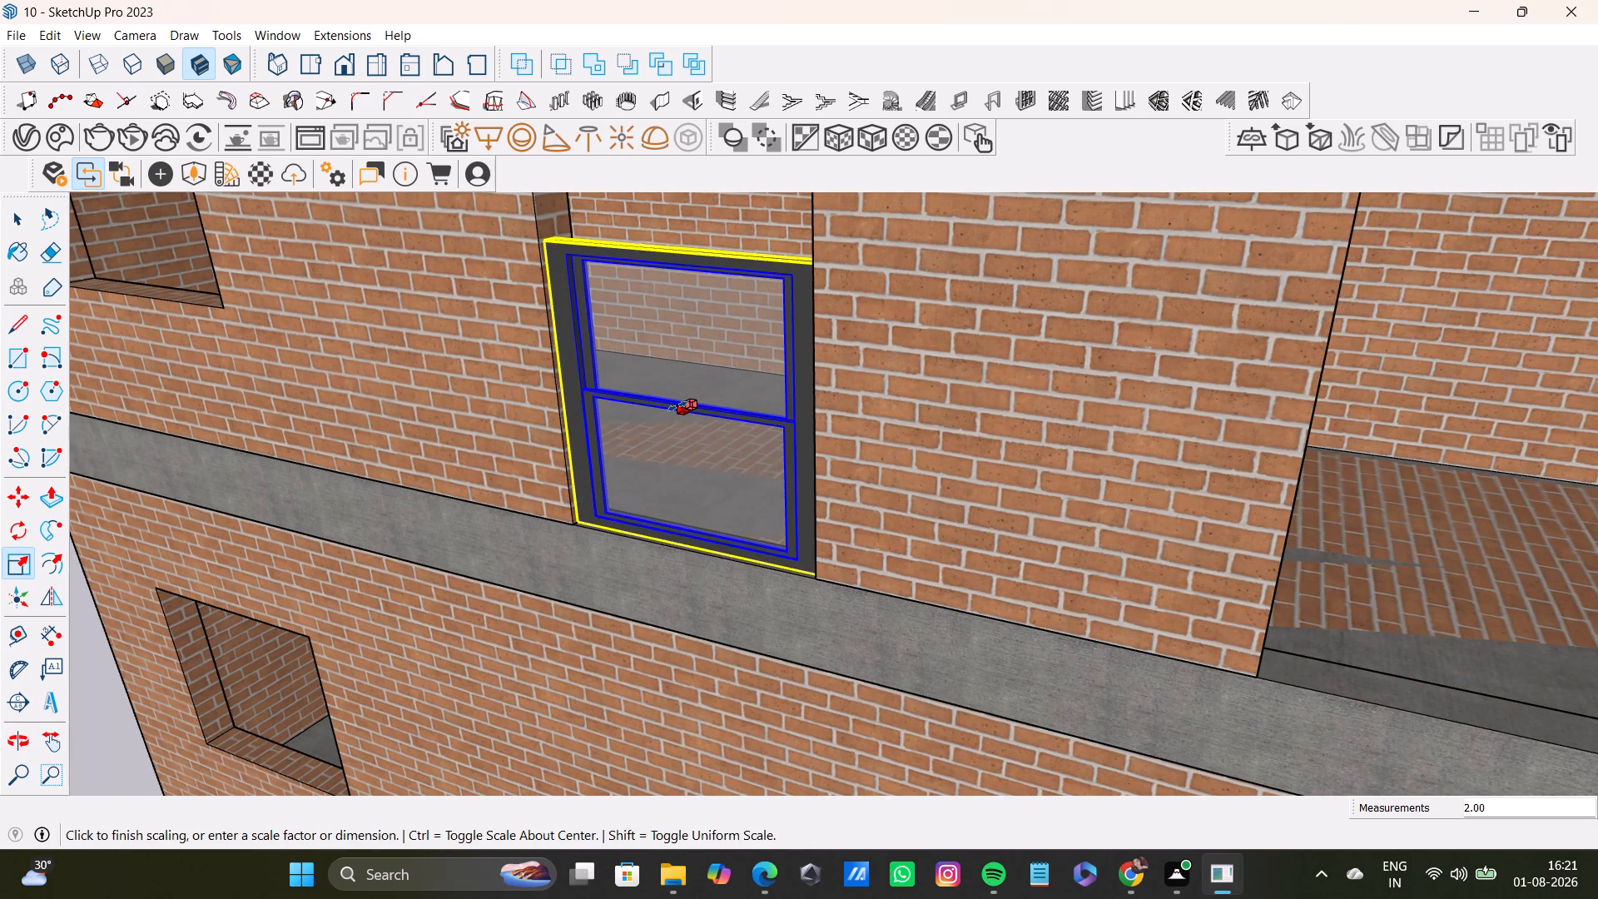
left_click(676, 403)
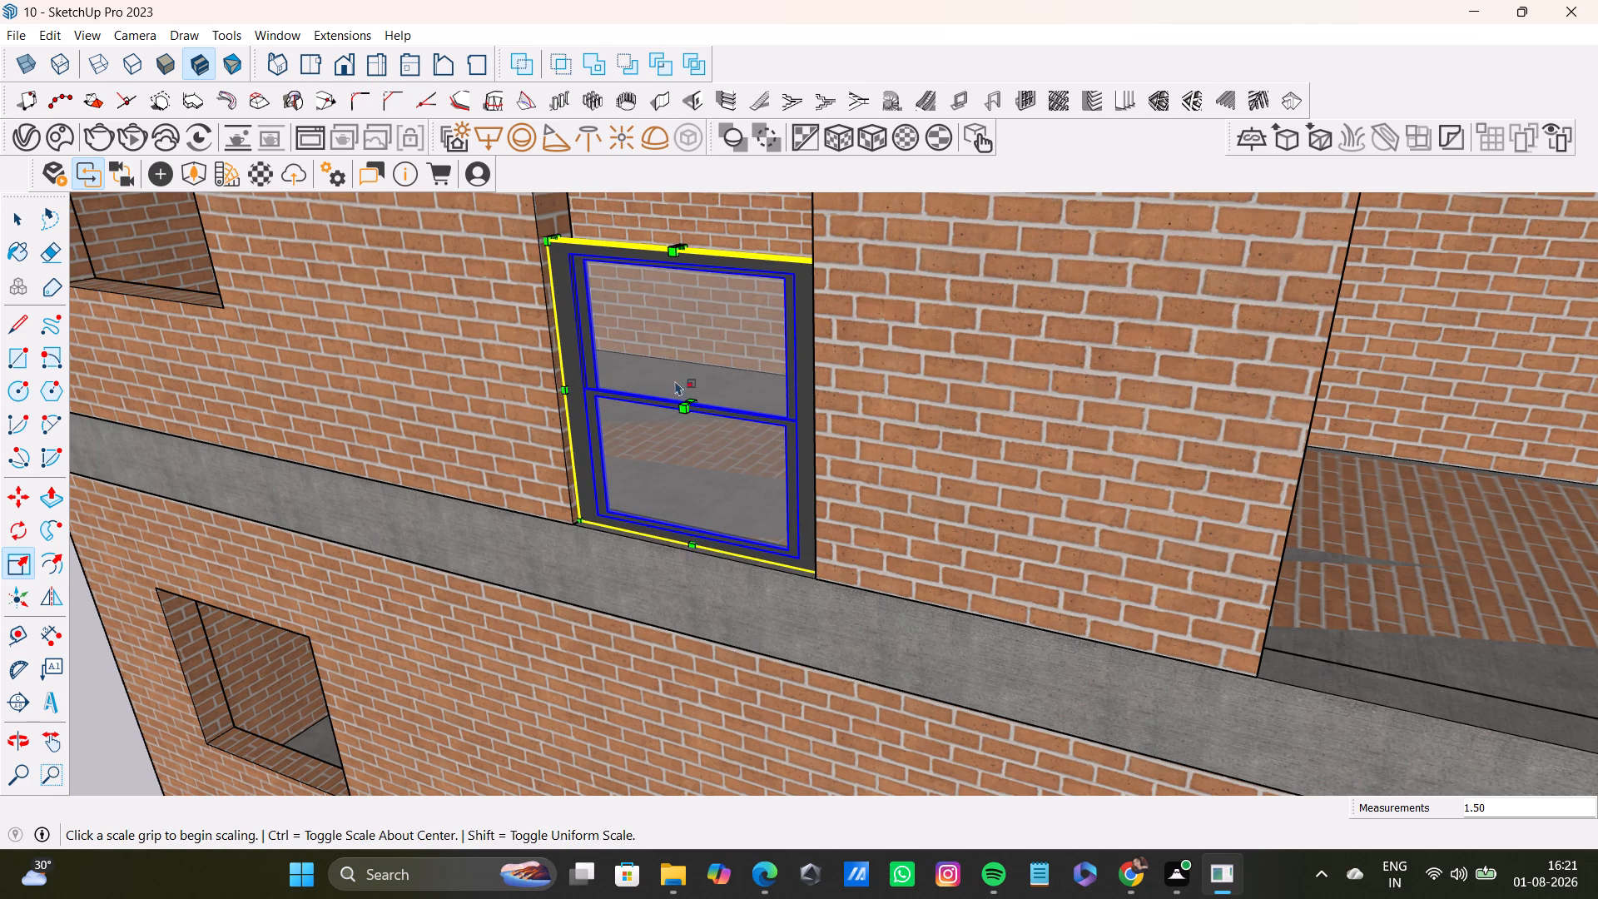
Scale the window's height by about 1.93 so its frame reaches the top of the opening.
left_click(683, 246)
middle_click_drag(690, 241, 684, 477)
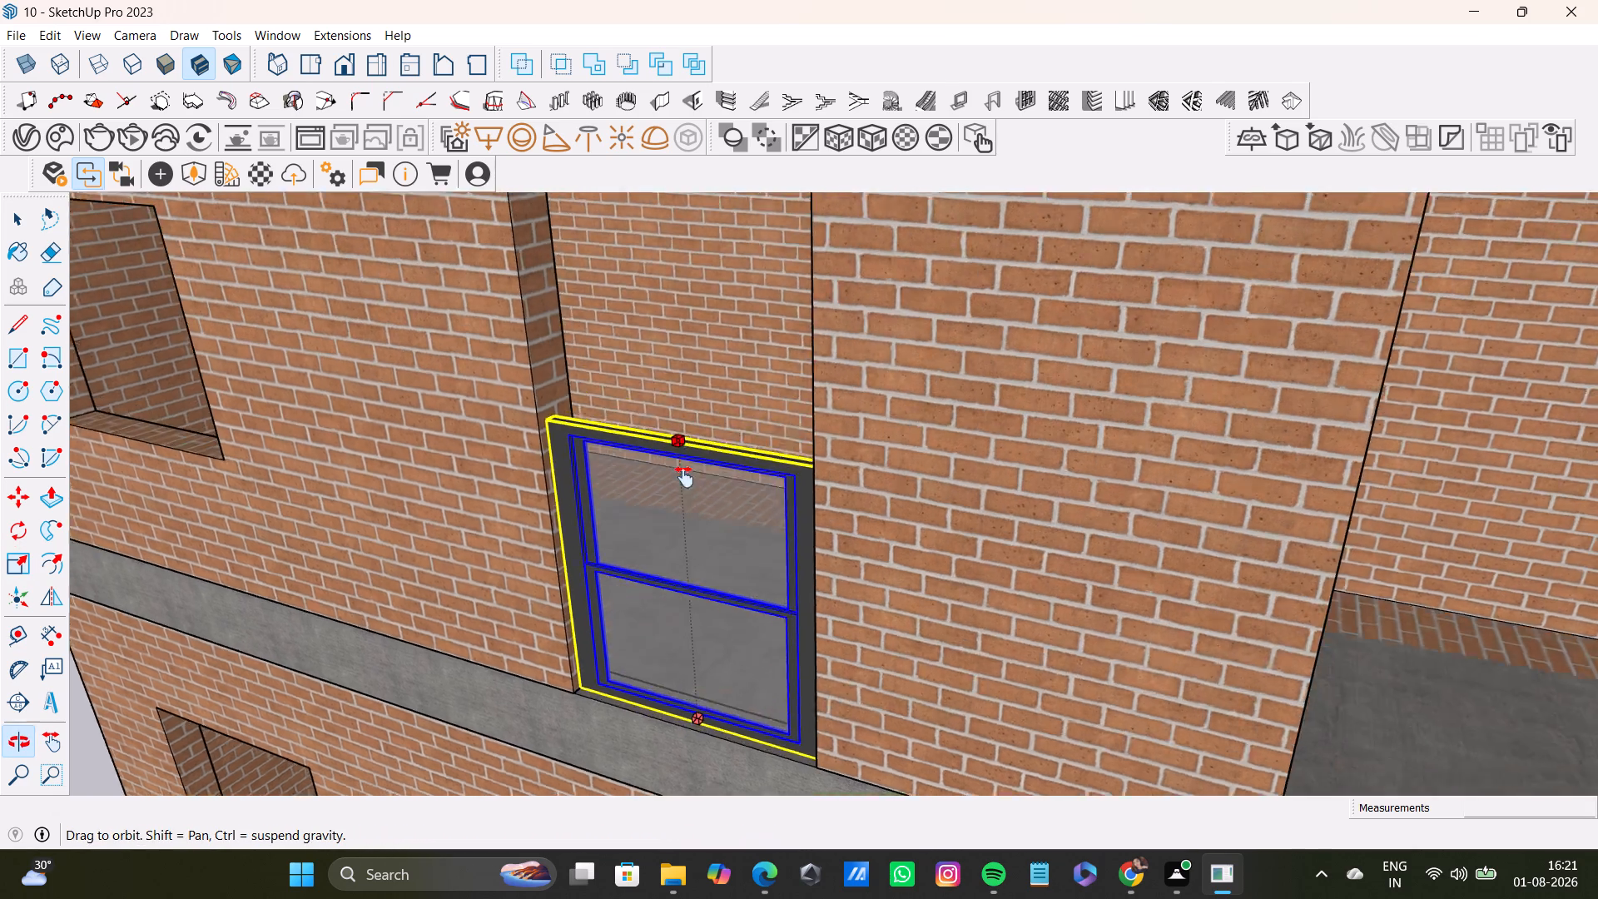
middle_click_drag(684, 477, 672, 643)
left_click(643, 355)
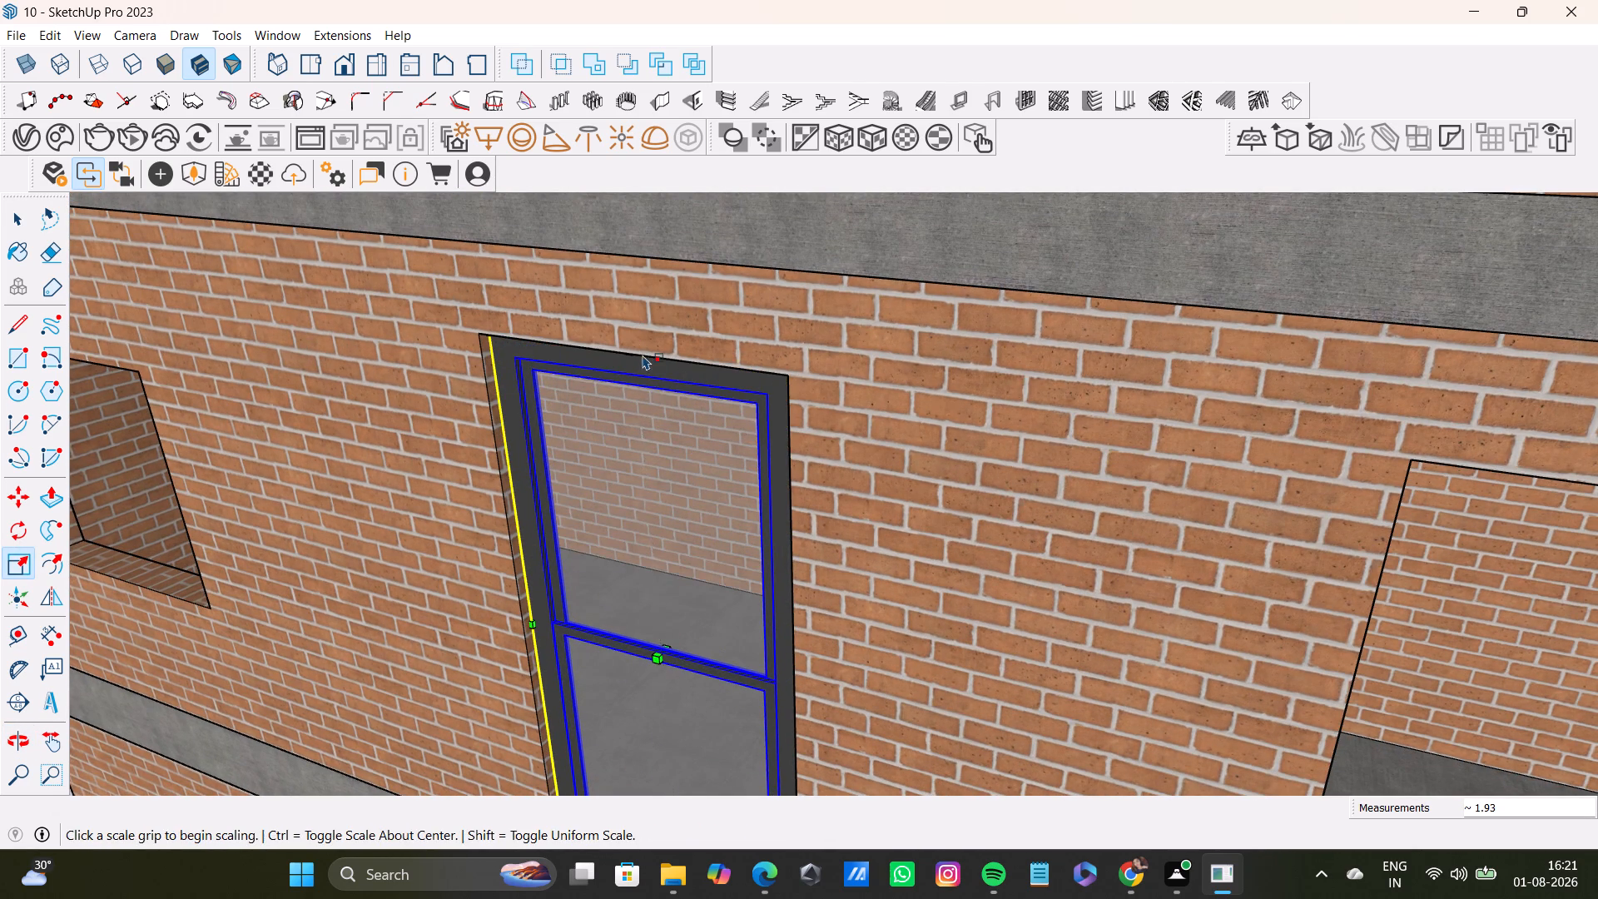
scroll(584, 510, "down", 7)
middle_click_drag(613, 568, 669, 496)
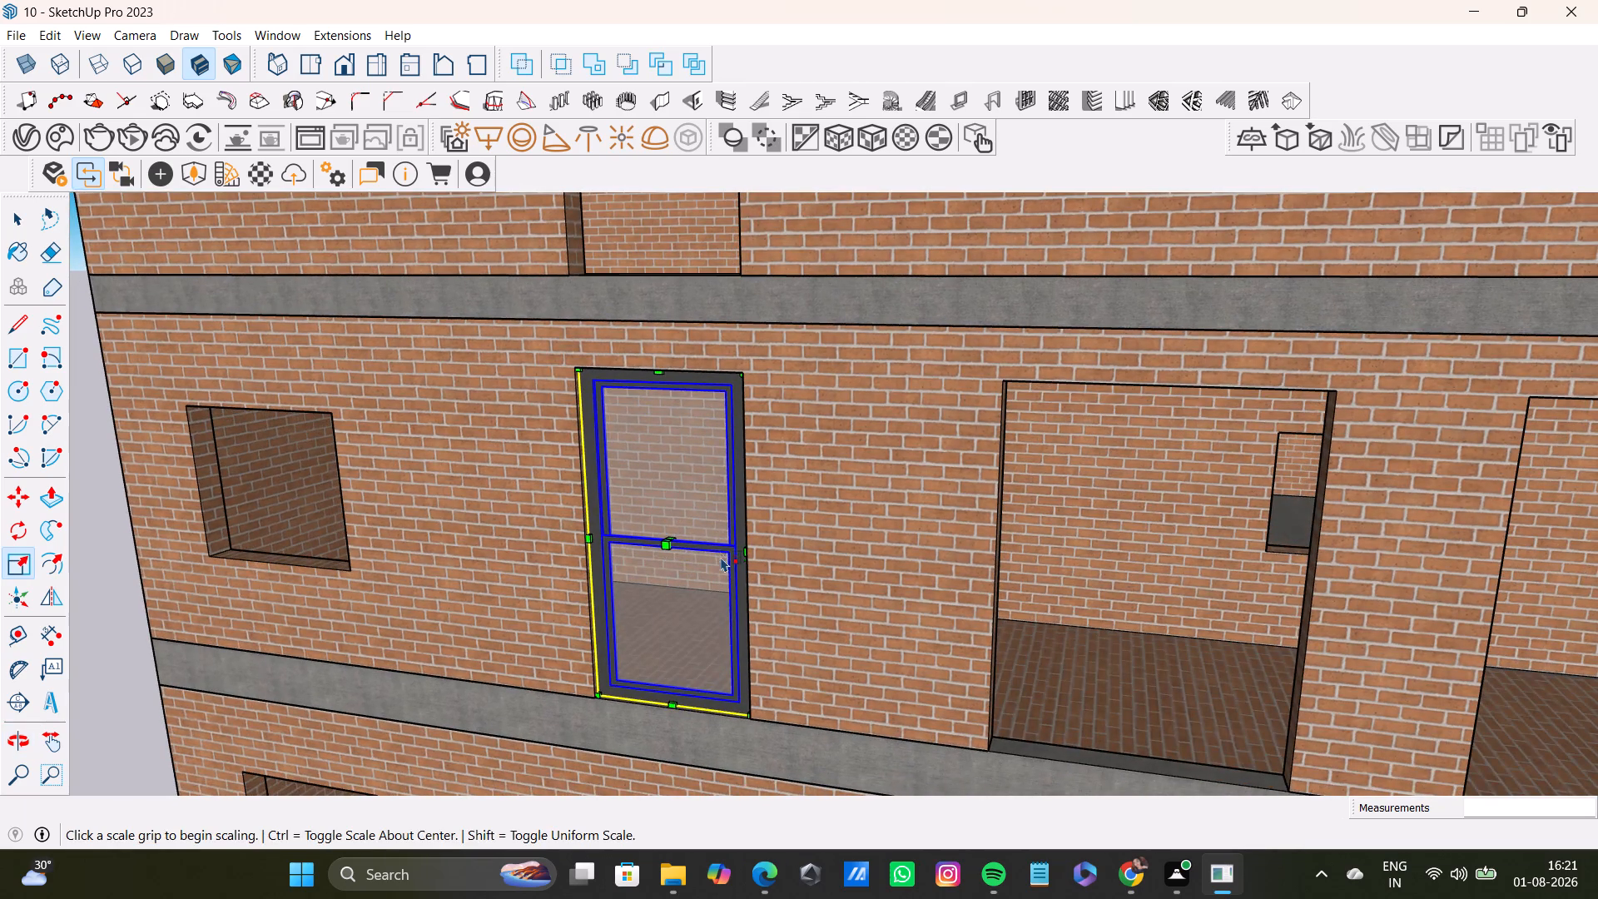
Copy the fitted two-pane window 11' 3/4" up into the matching narrow opening on the top storey.
key("m")
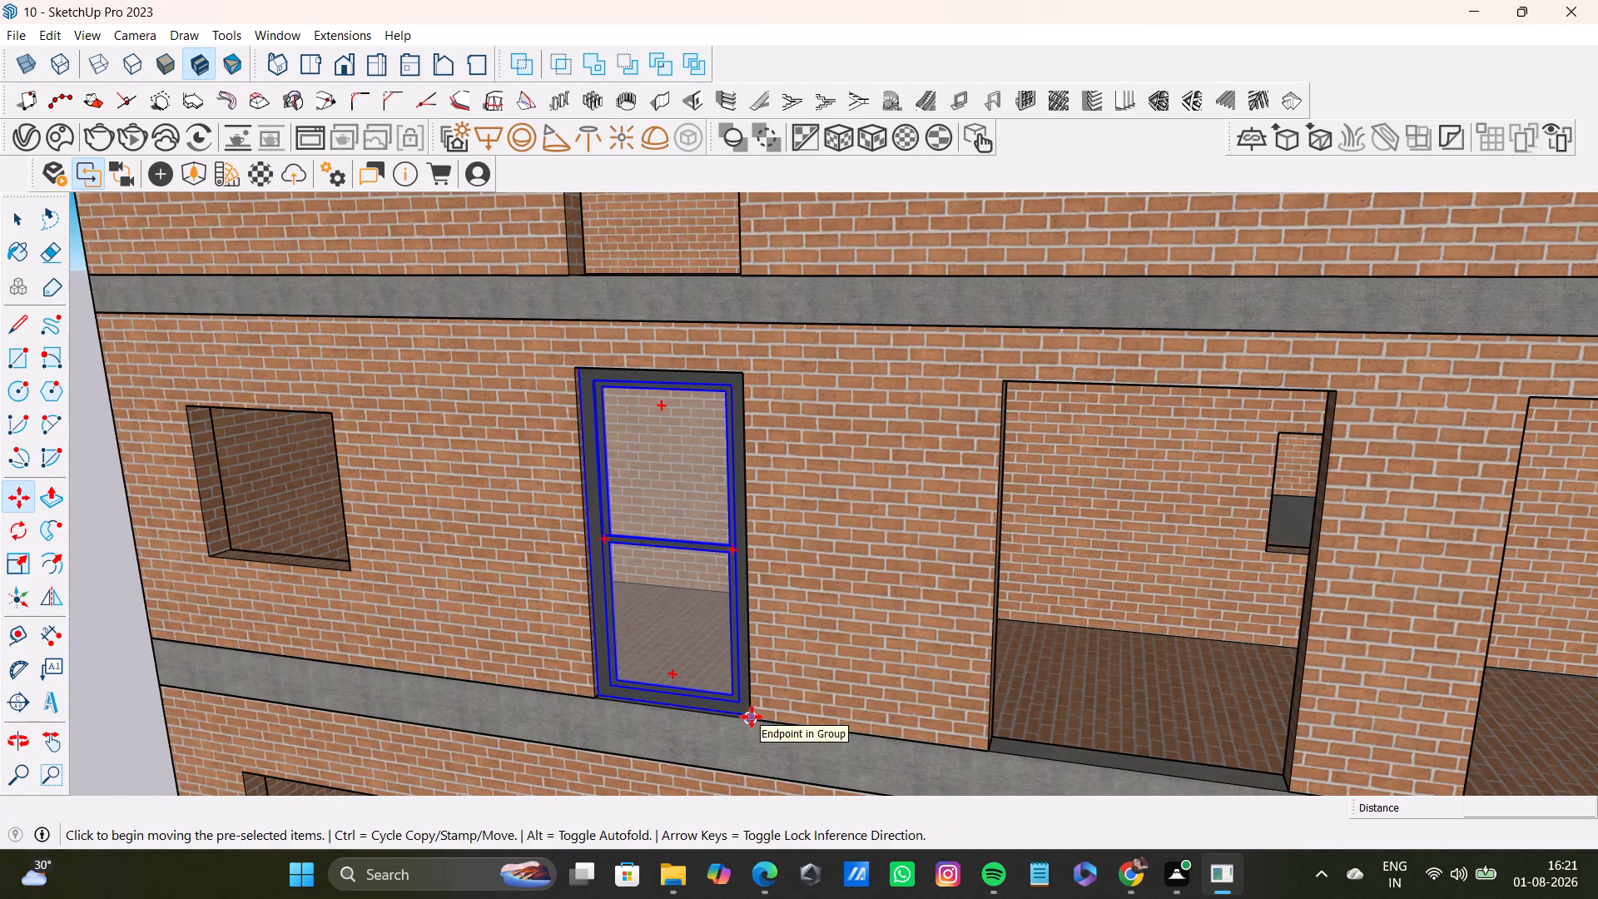
left_click(752, 717, "ctrl")
middle_click_drag(787, 359, 727, 749)
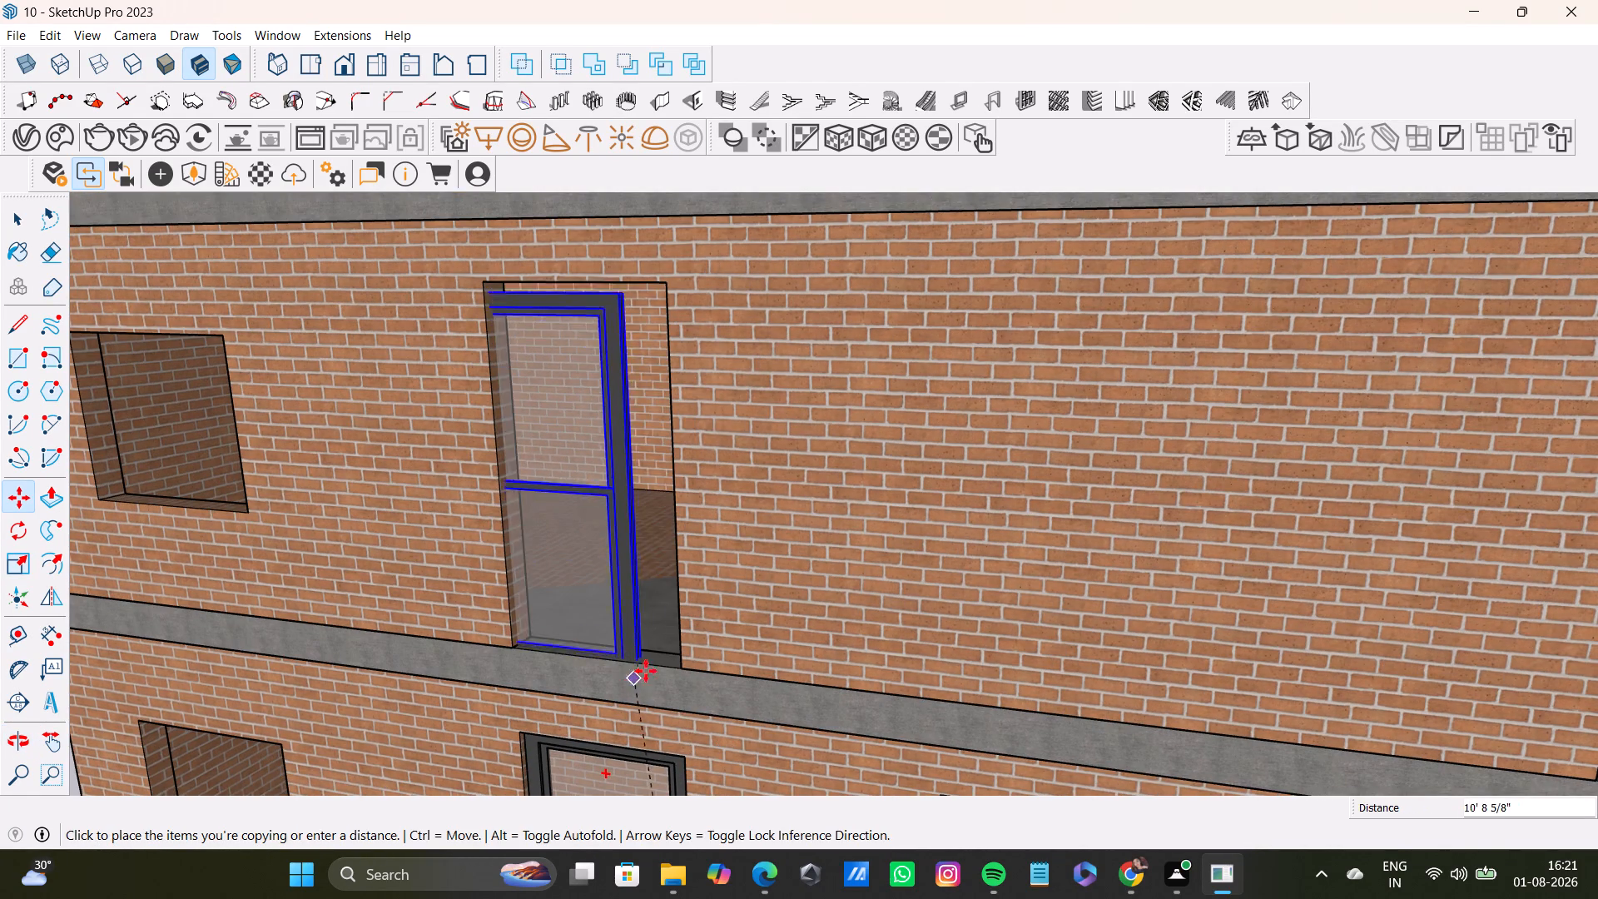
left_click(677, 663)
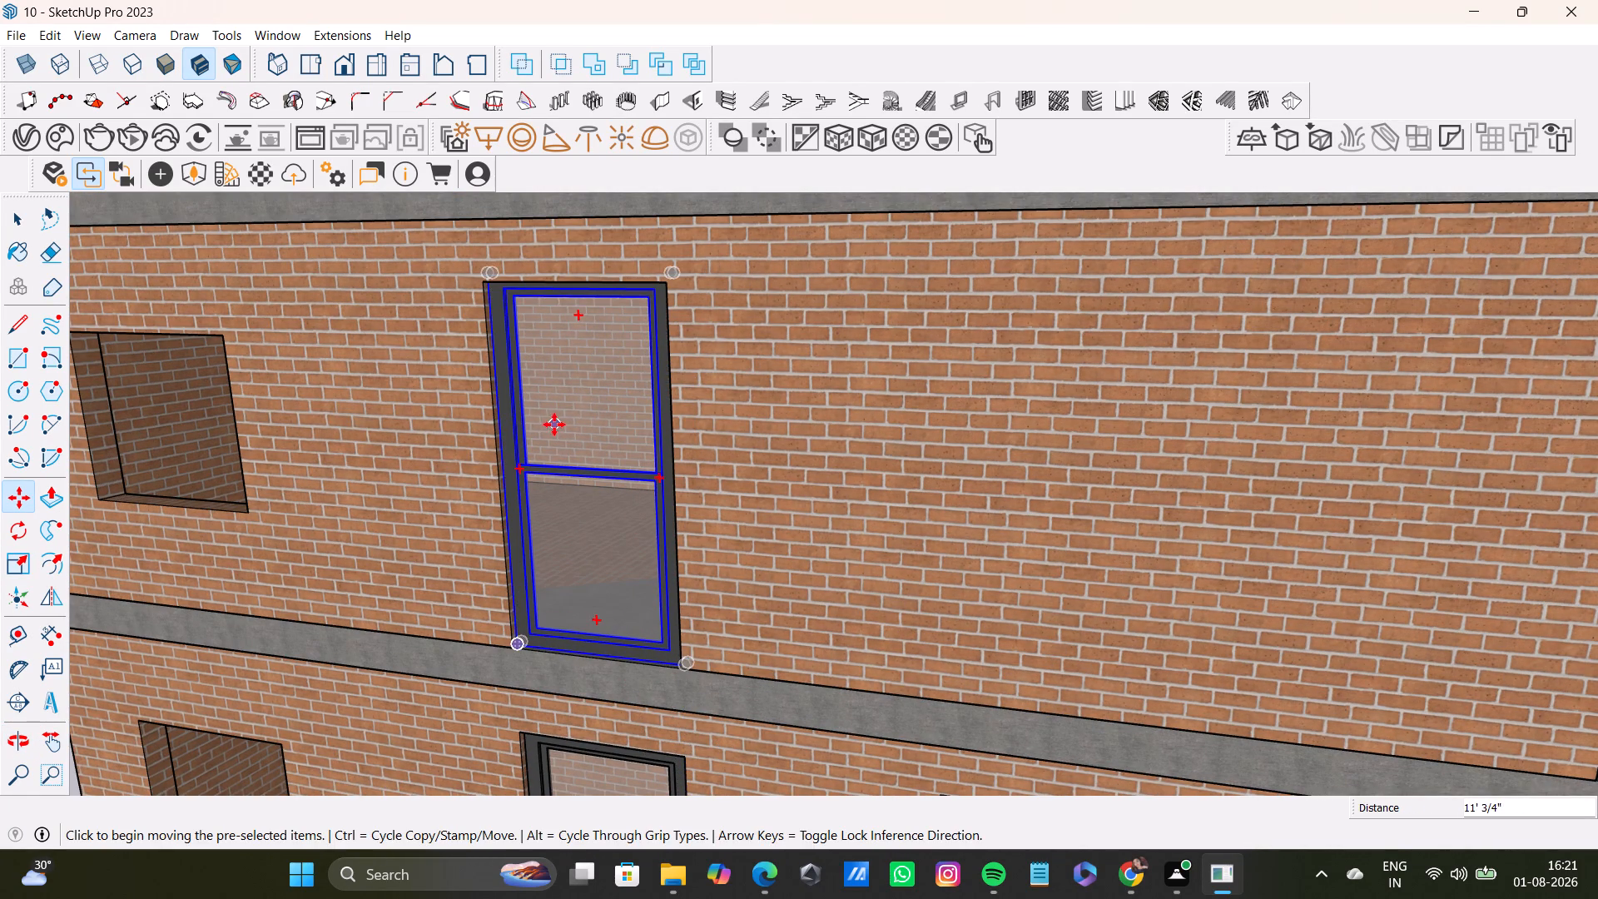
key("space")
Copy the top-storey two-pane window about 34' 5" down into the tall ground-floor opening of the side wall.
scroll(571, 472, "down", 2)
middle_click_drag(571, 472, 591, 451)
scroll(580, 461, "down", 6)
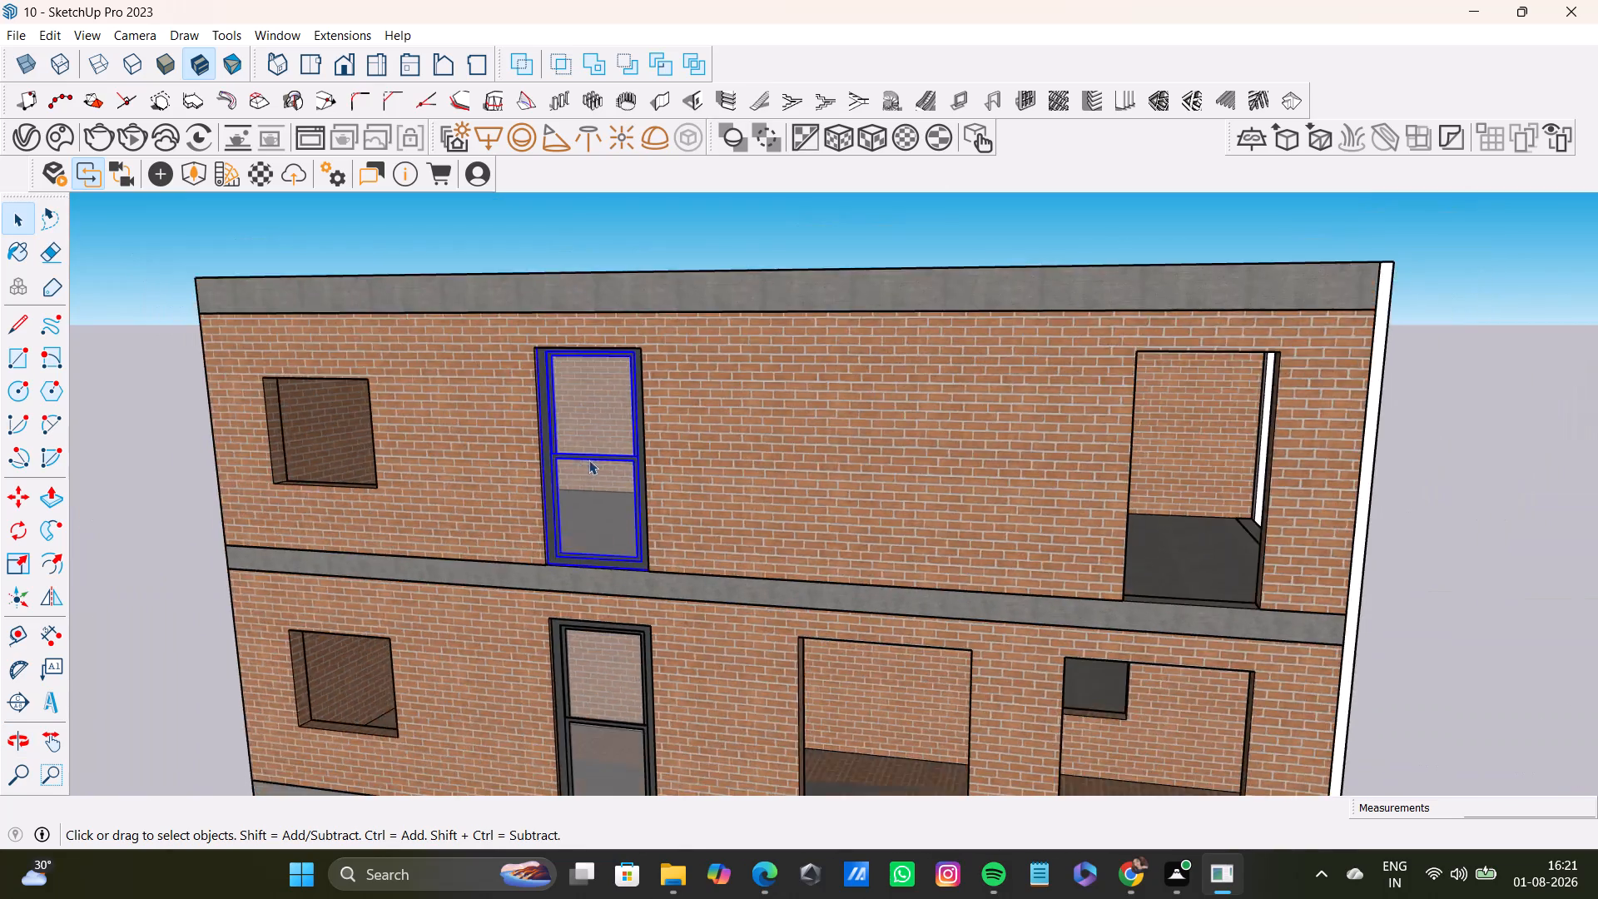
scroll(588, 459, "down", 6)
middle_click_drag(629, 521, 653, 297)
left_click(621, 242)
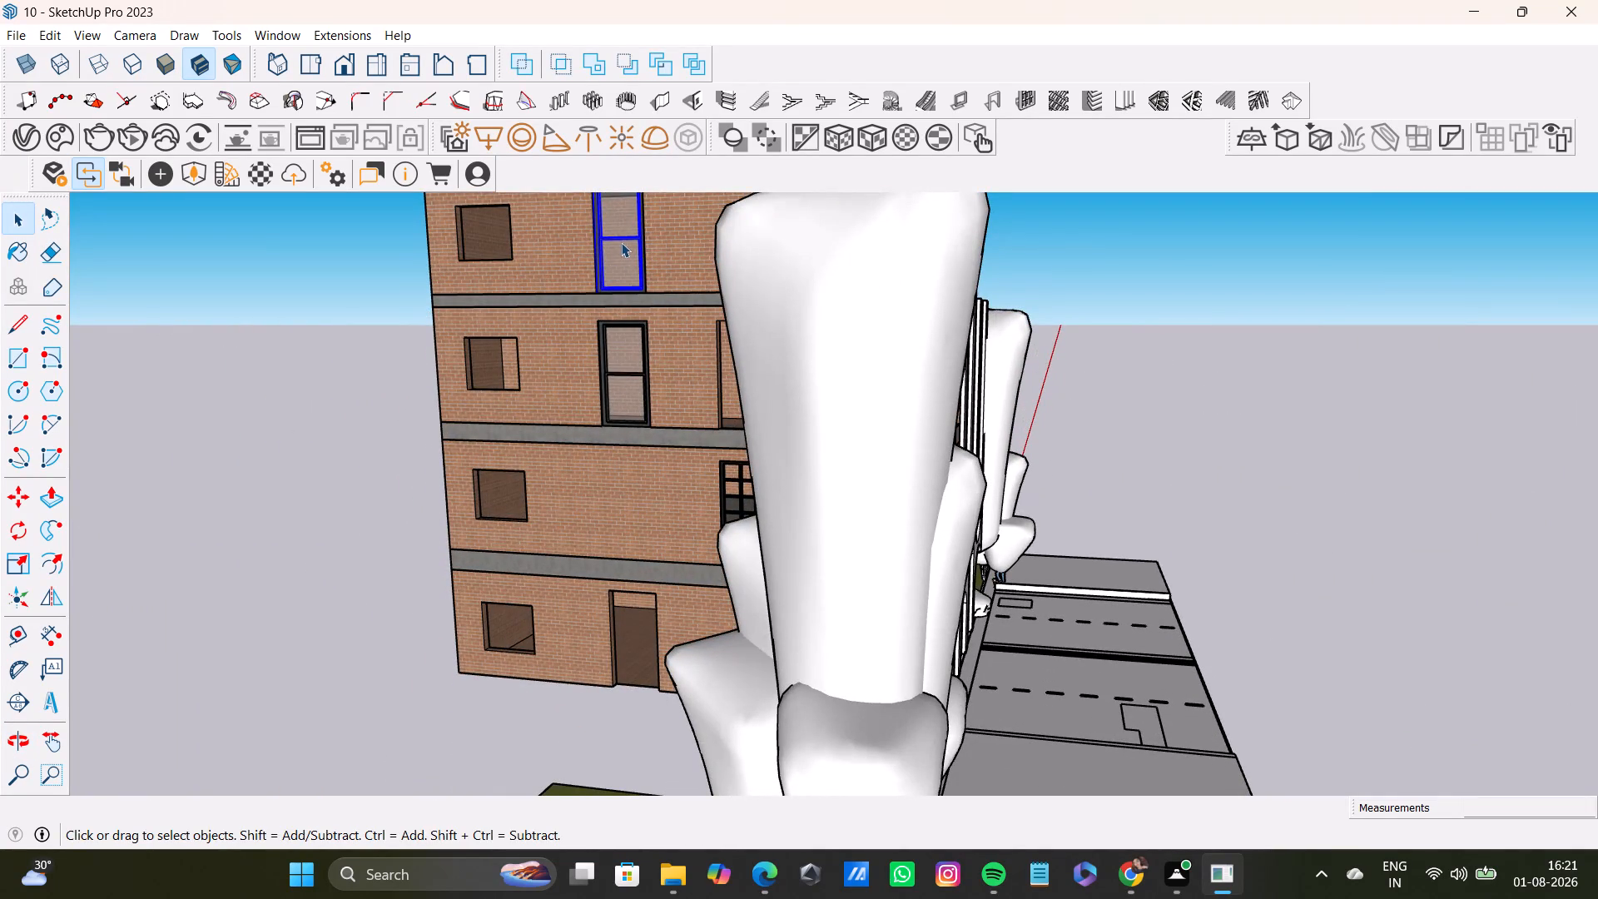
key("m")
left_click(647, 296)
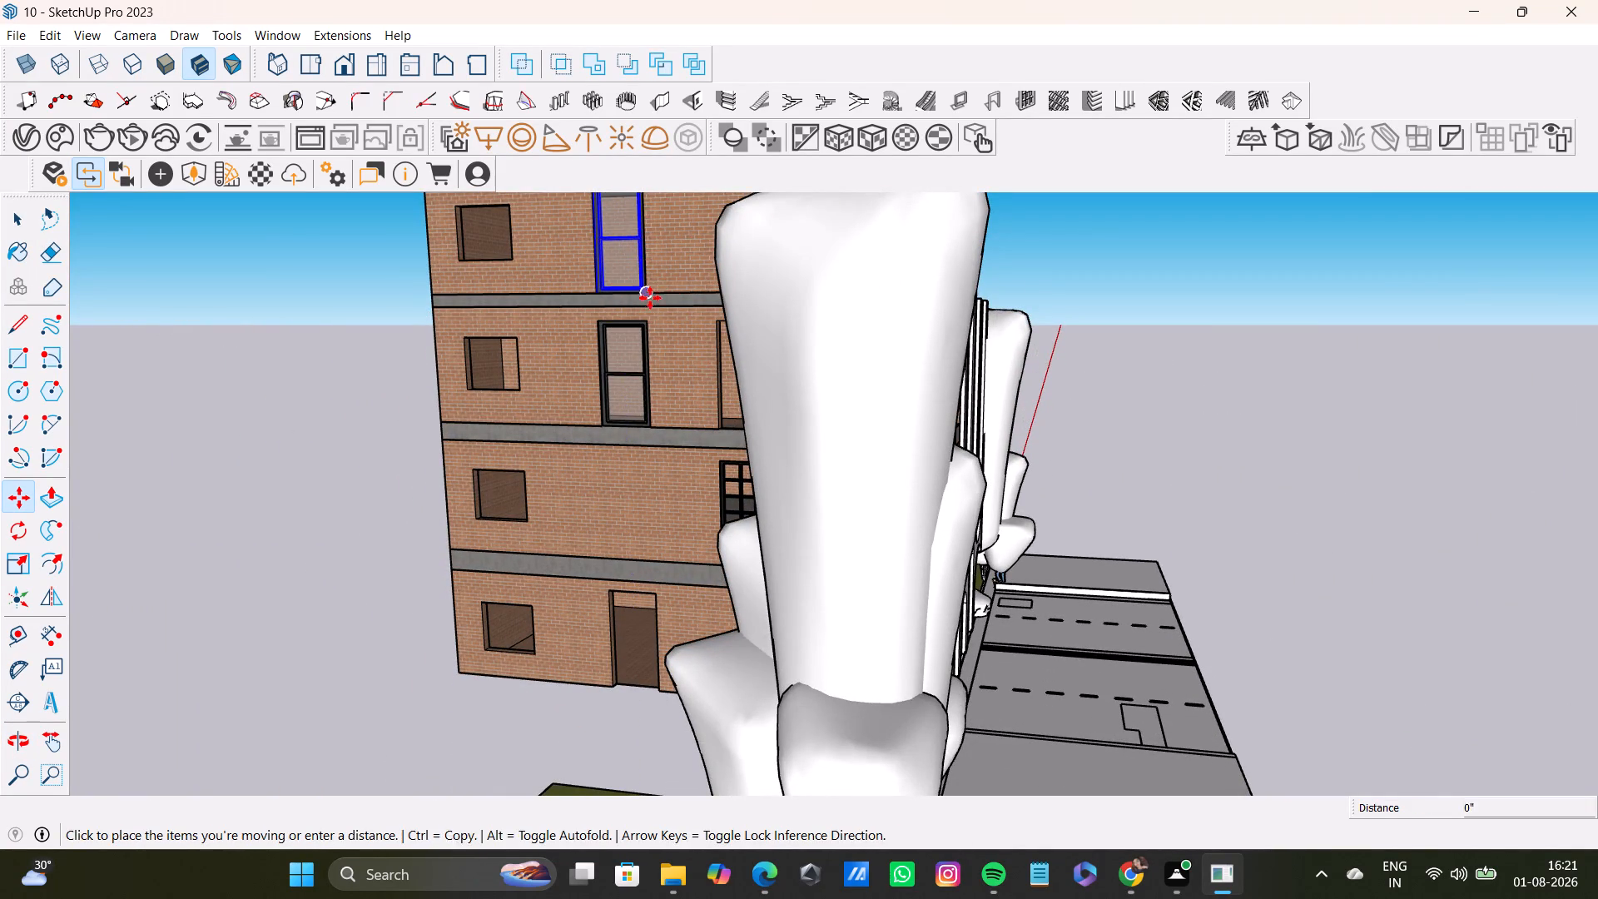
scroll(653, 692, "up", 8)
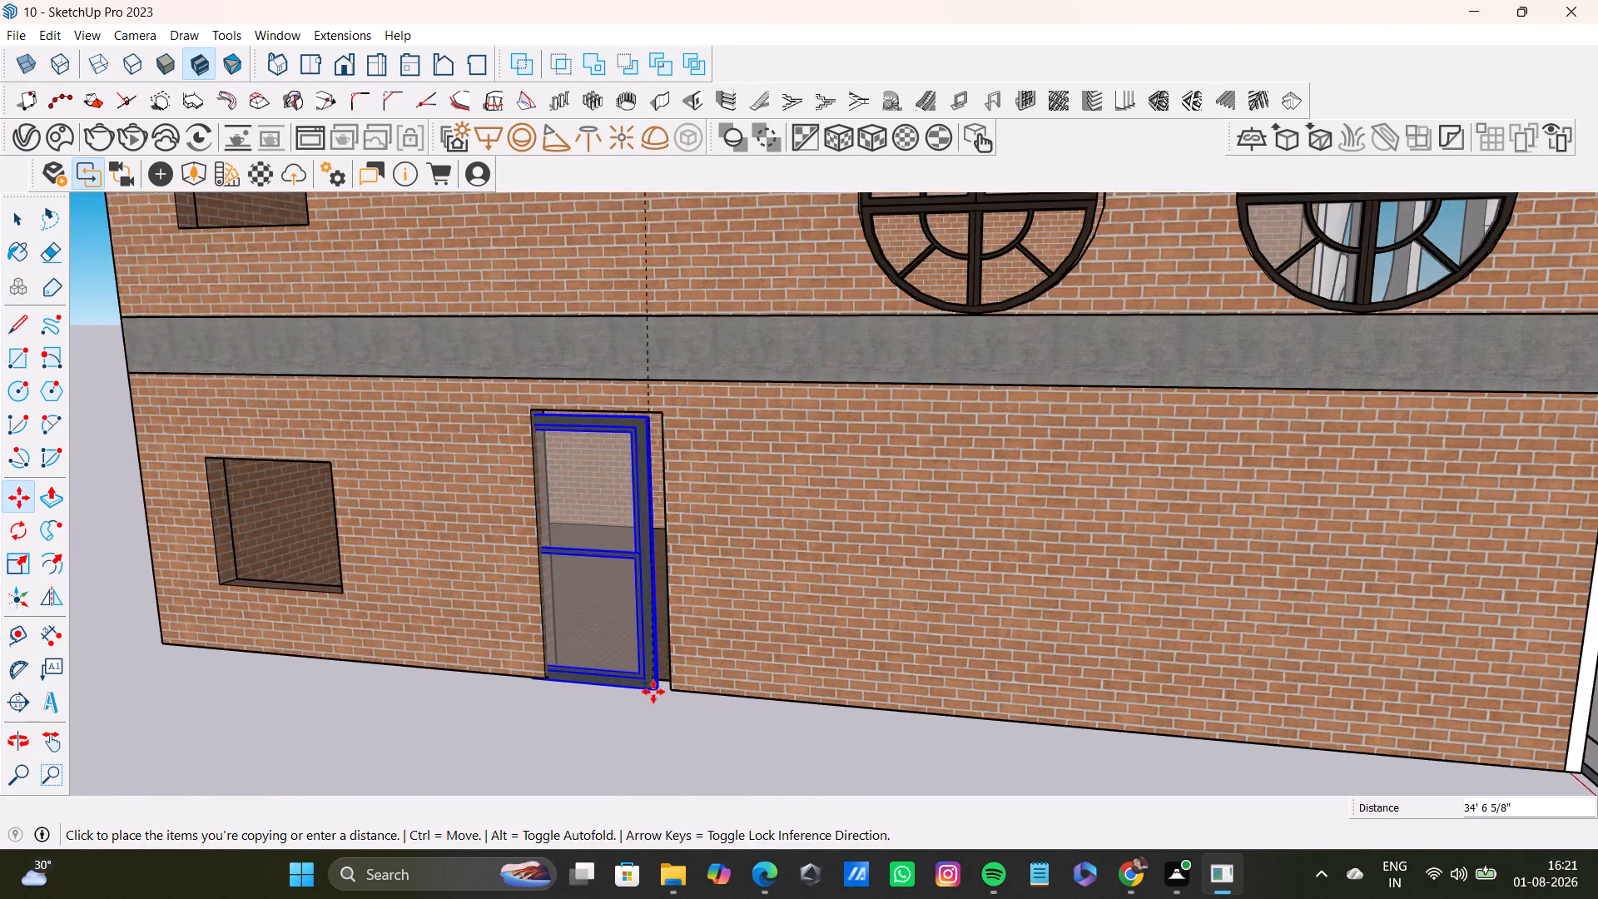
scroll(653, 692, "up", 9)
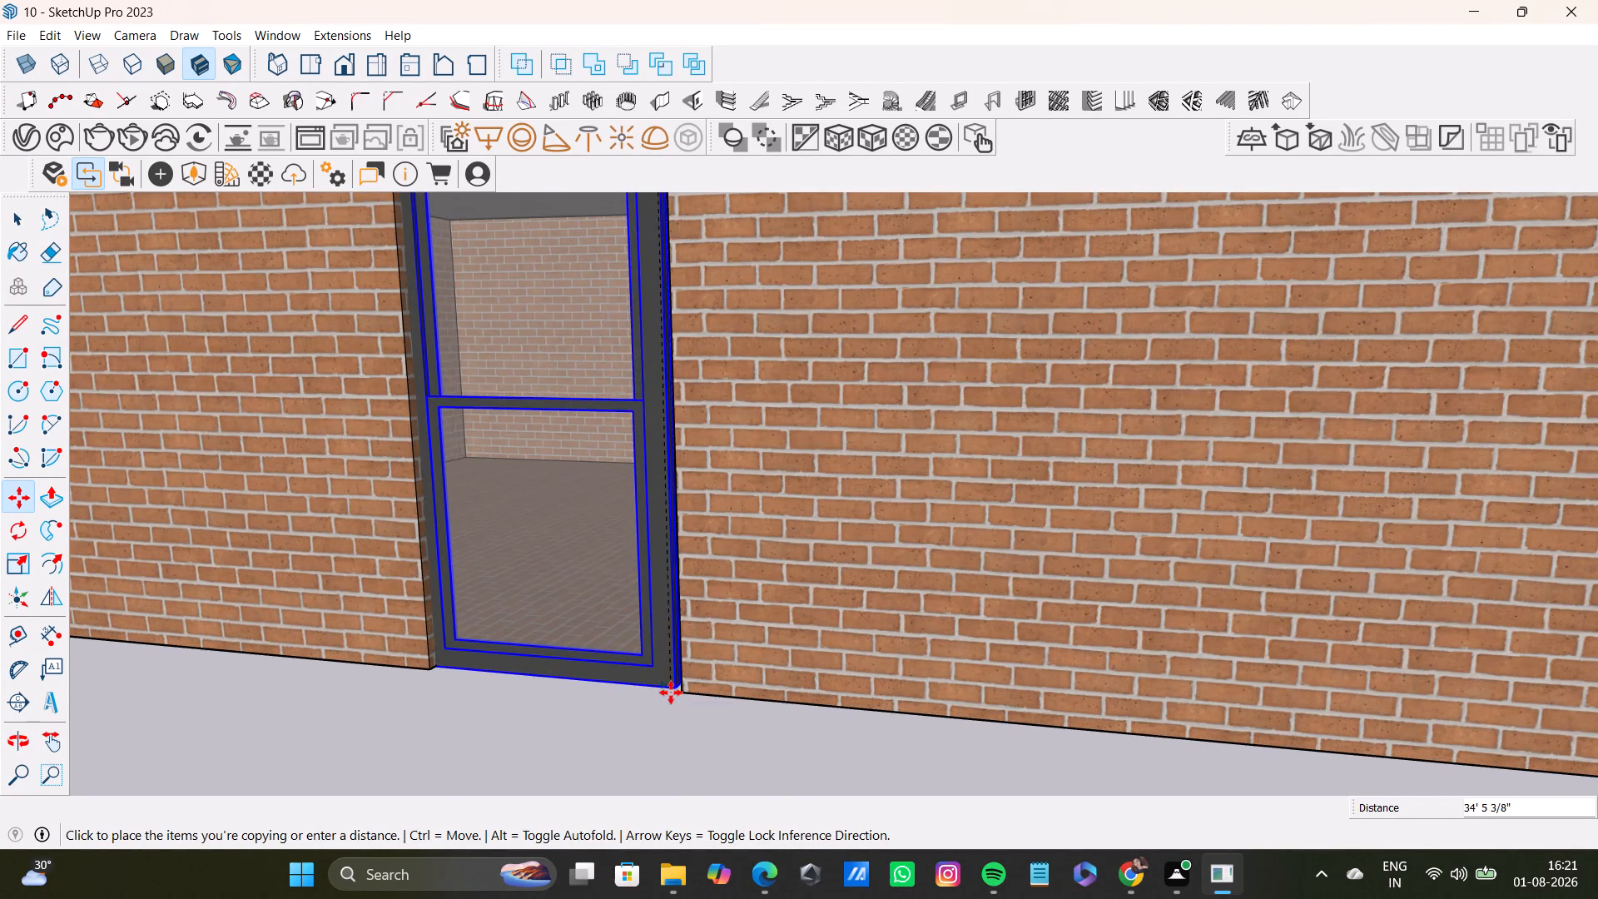
left_click(677, 693)
key("space")
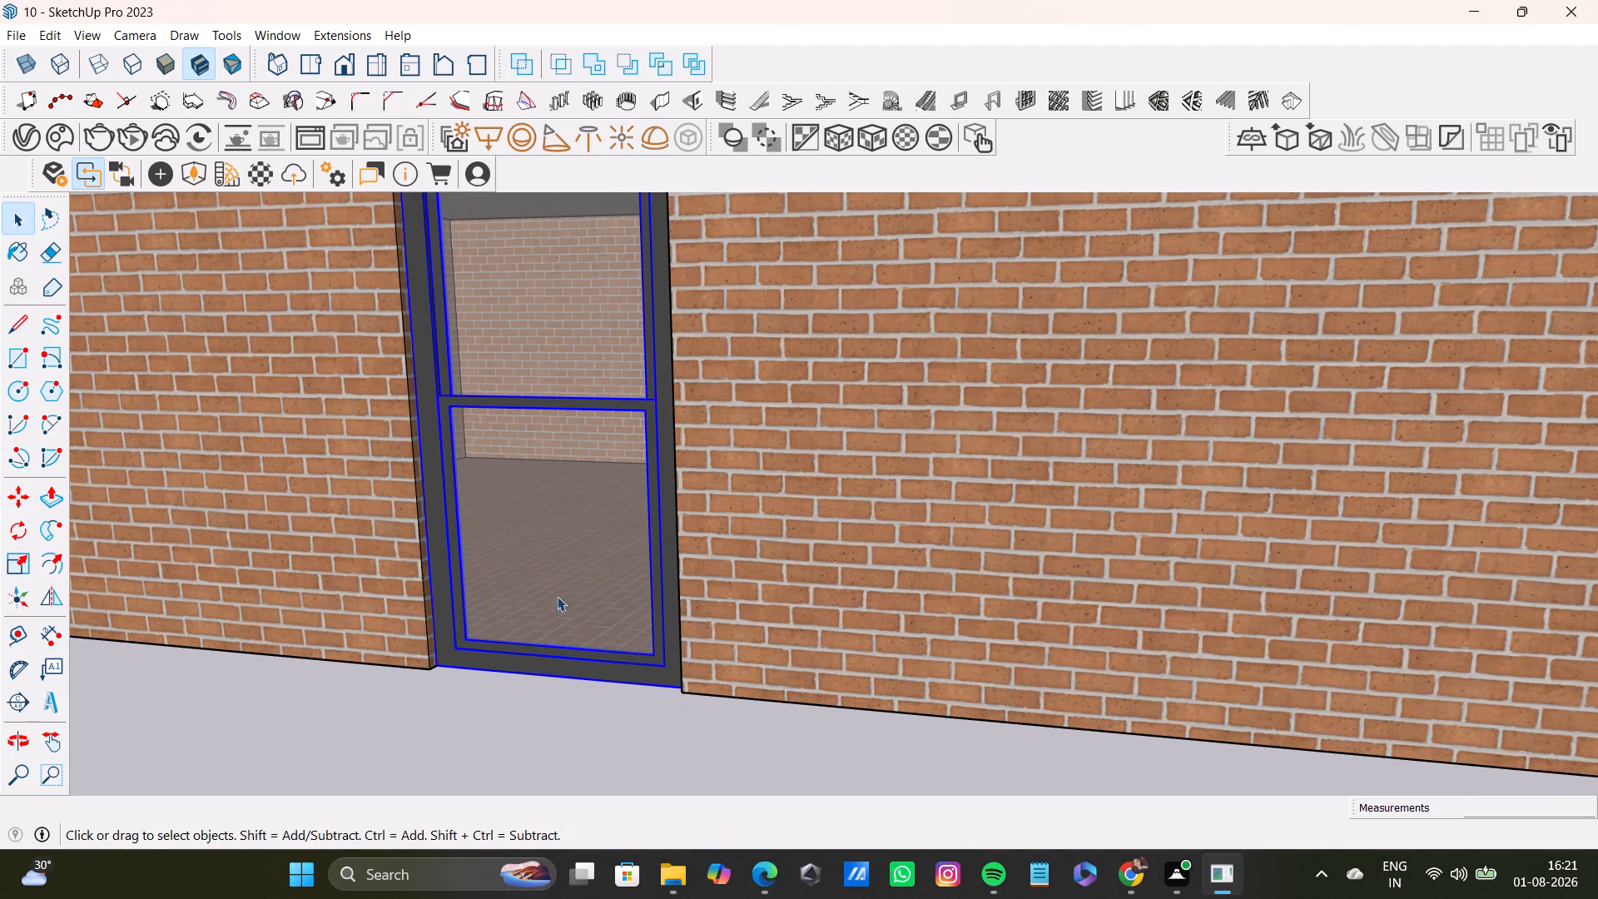
Examine how the ground-floor window copy fits its opening, along with the neighbouring side-wall openings.
scroll(557, 596, "down", 7)
scroll(553, 596, "up", 1)
middle_click_drag(553, 596, 575, 602)
scroll(497, 470, "up", 6)
middle_click_drag(522, 450, 514, 441)
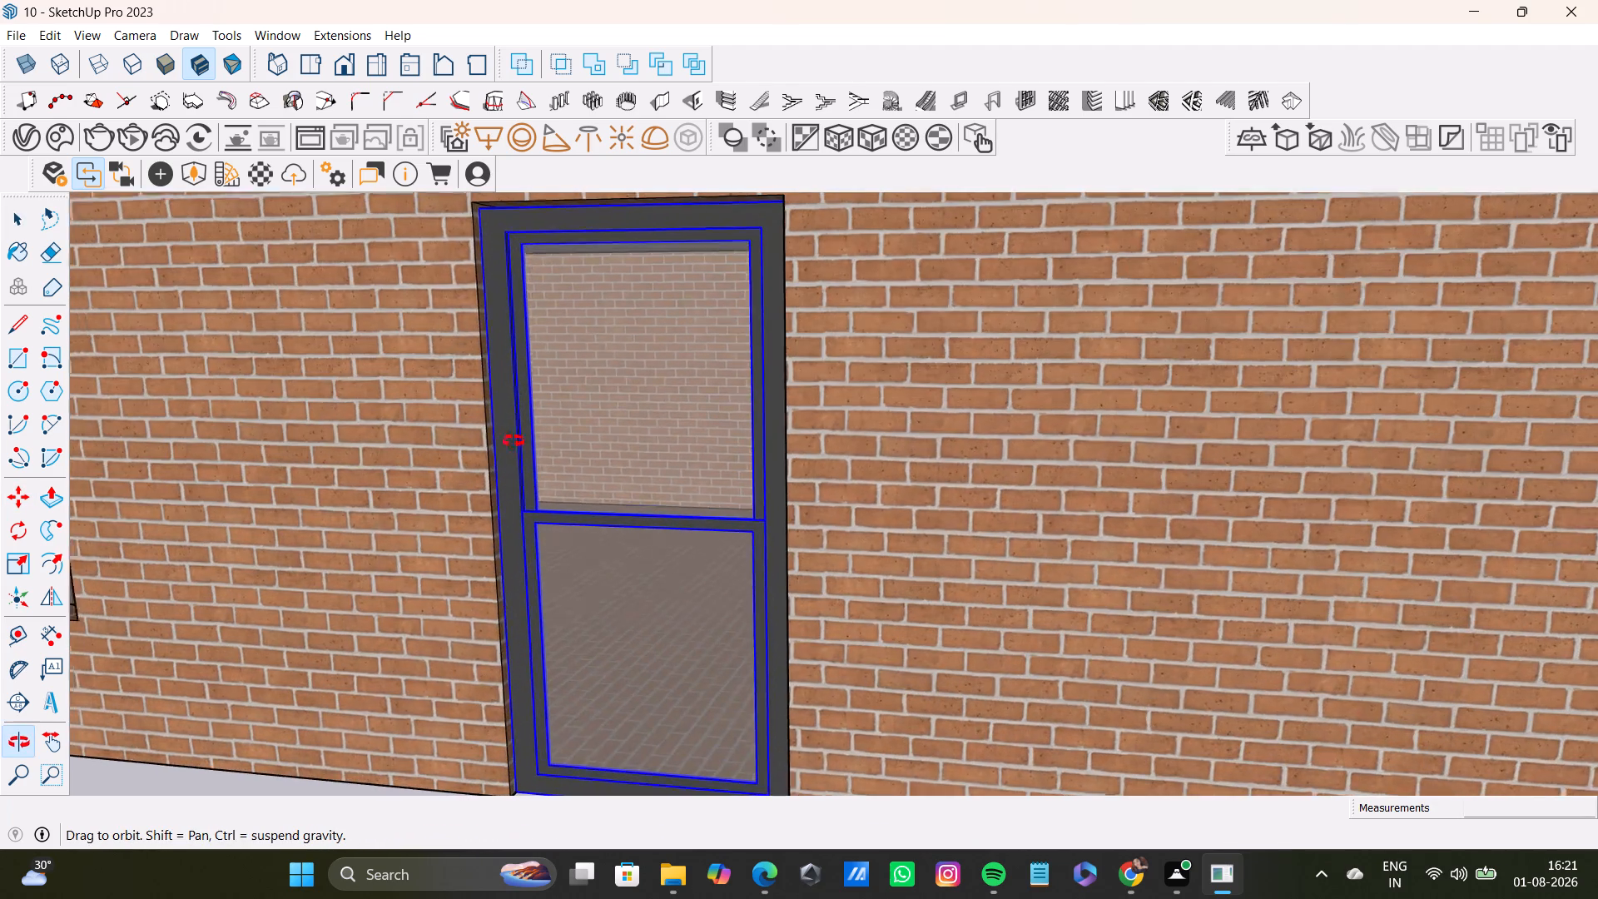
middle_click_drag(514, 441, 818, 246)
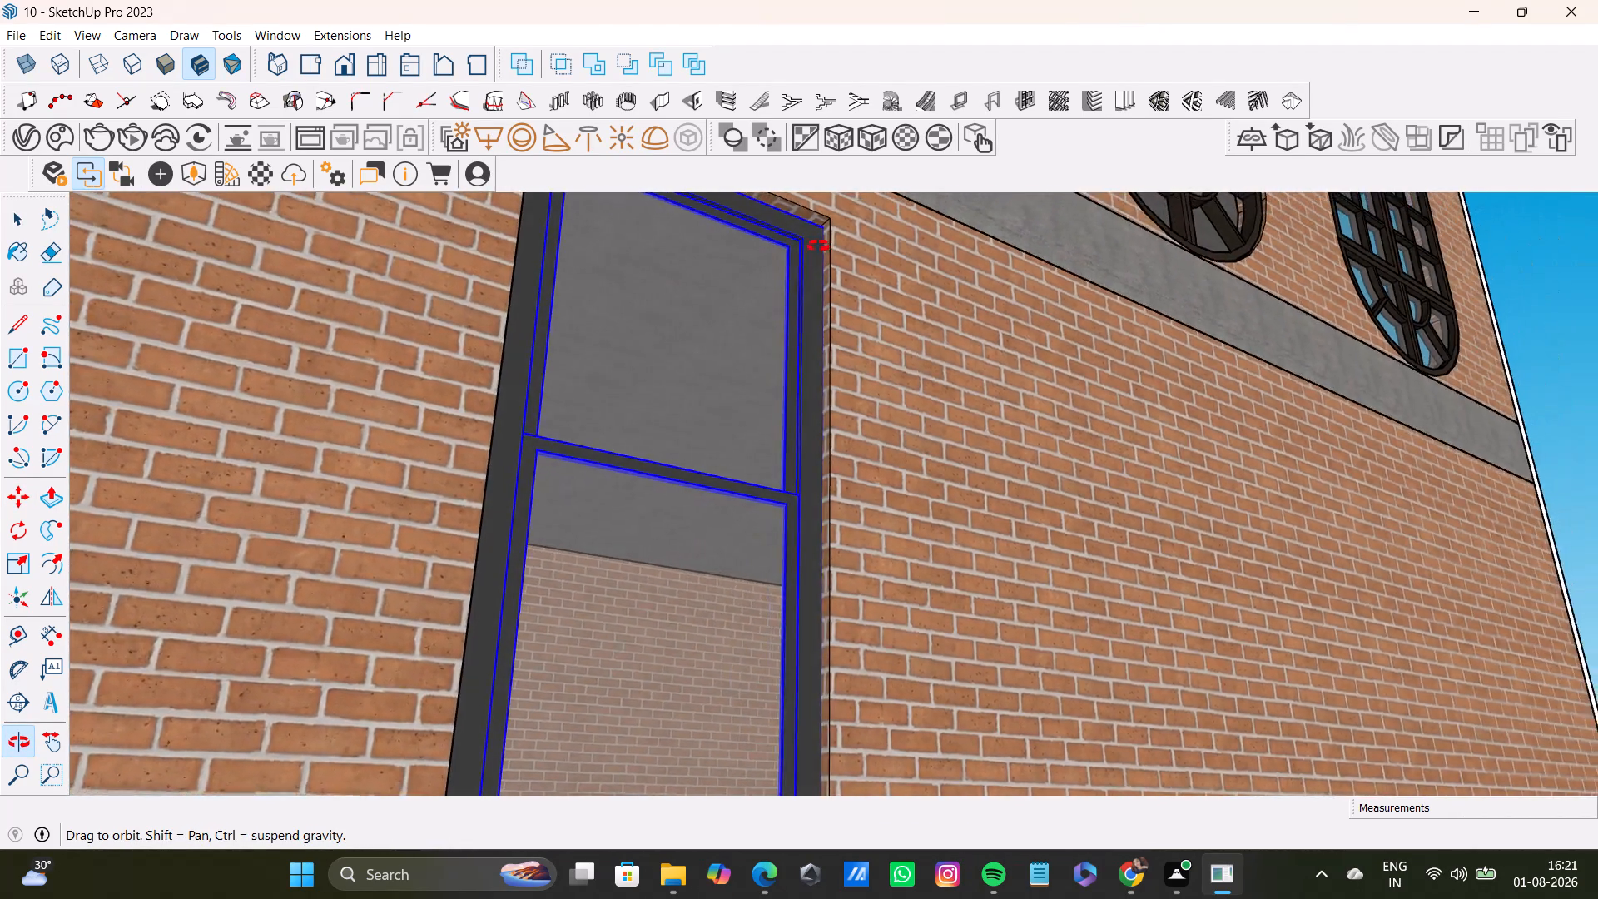
middle_click_drag(818, 246, 566, 582)
scroll(554, 576, "down", 15)
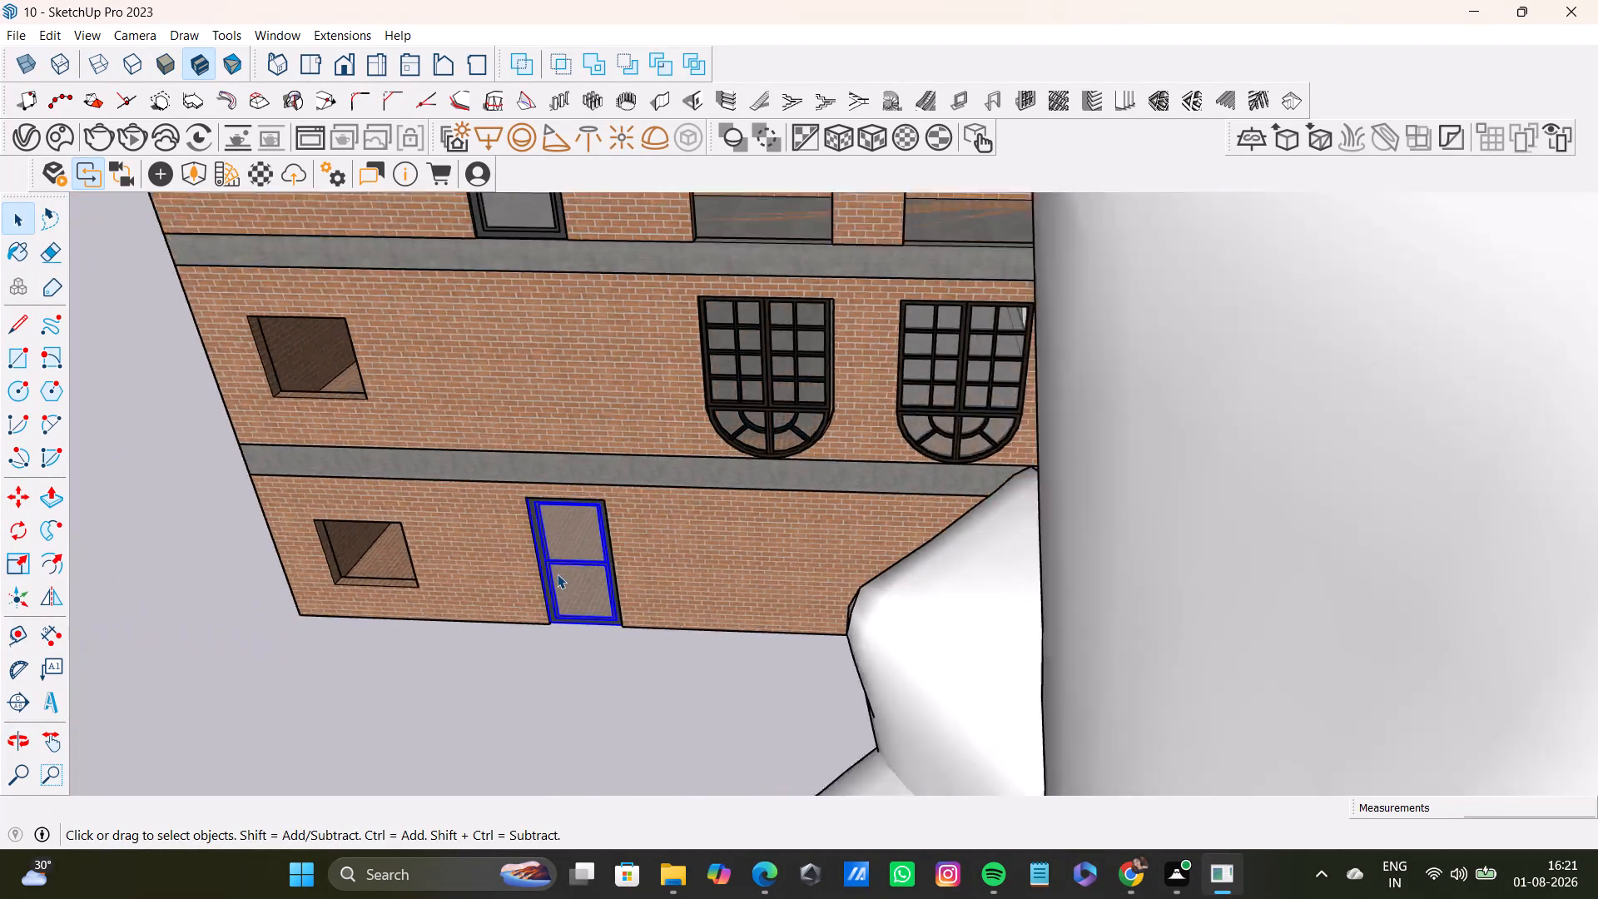
Copy the ground-floor two-pane window about 41' 1/2" up into the tall top-storey opening near the side wall's front corner.
scroll(557, 574, "down", 6)
scroll(659, 567, "down", 7)
middle_click_drag(728, 539, 627, 372)
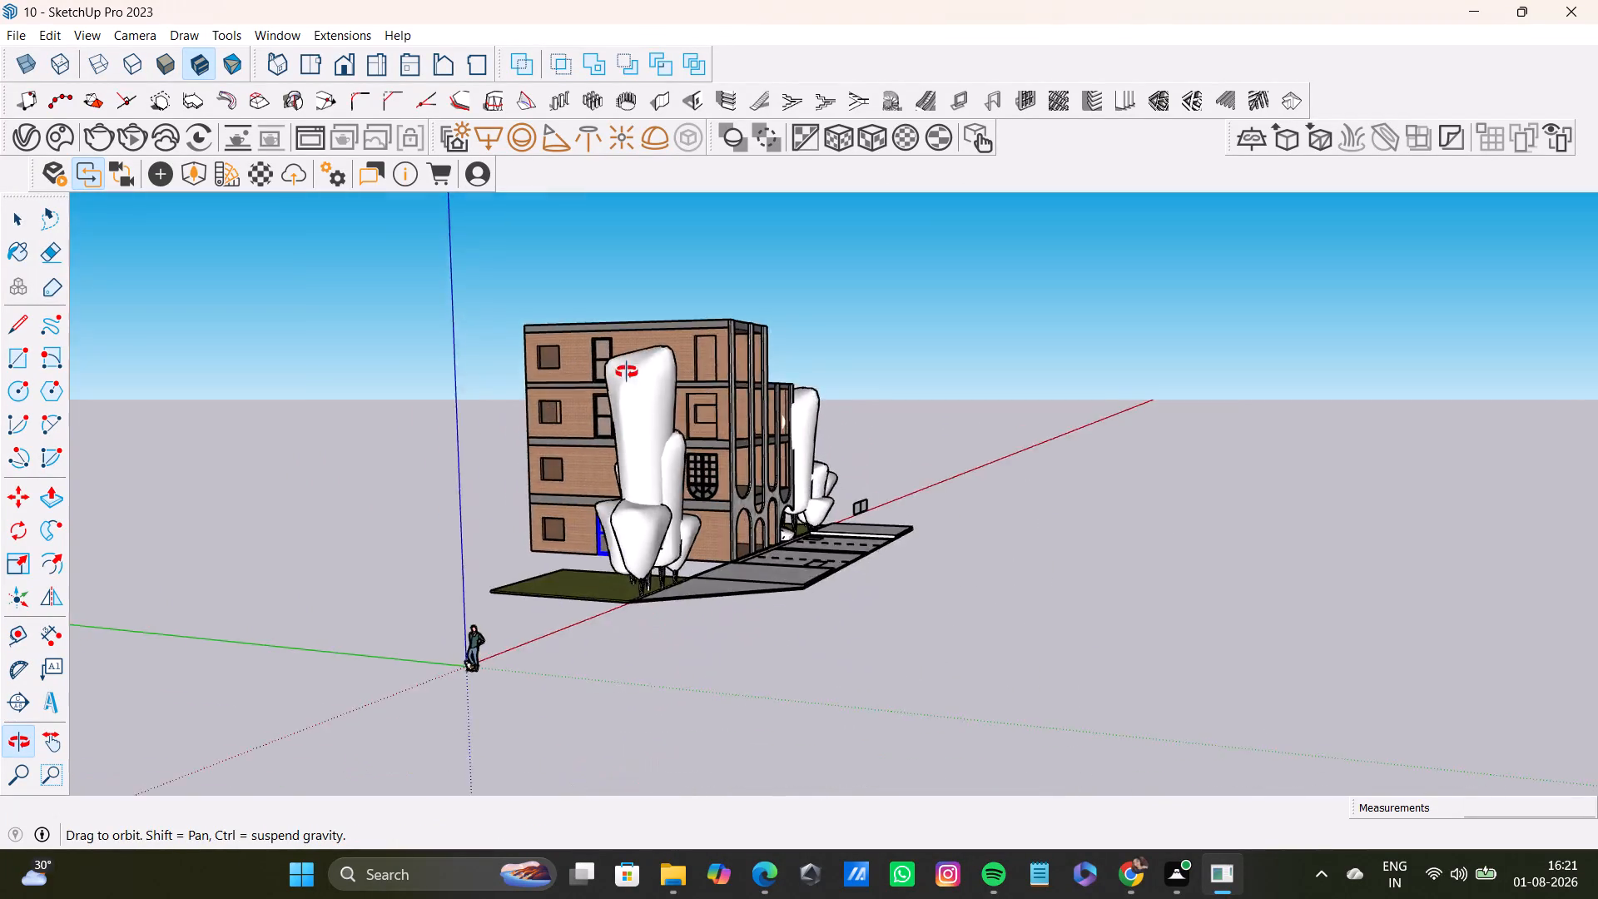
middle_click_drag(627, 372, 795, 425)
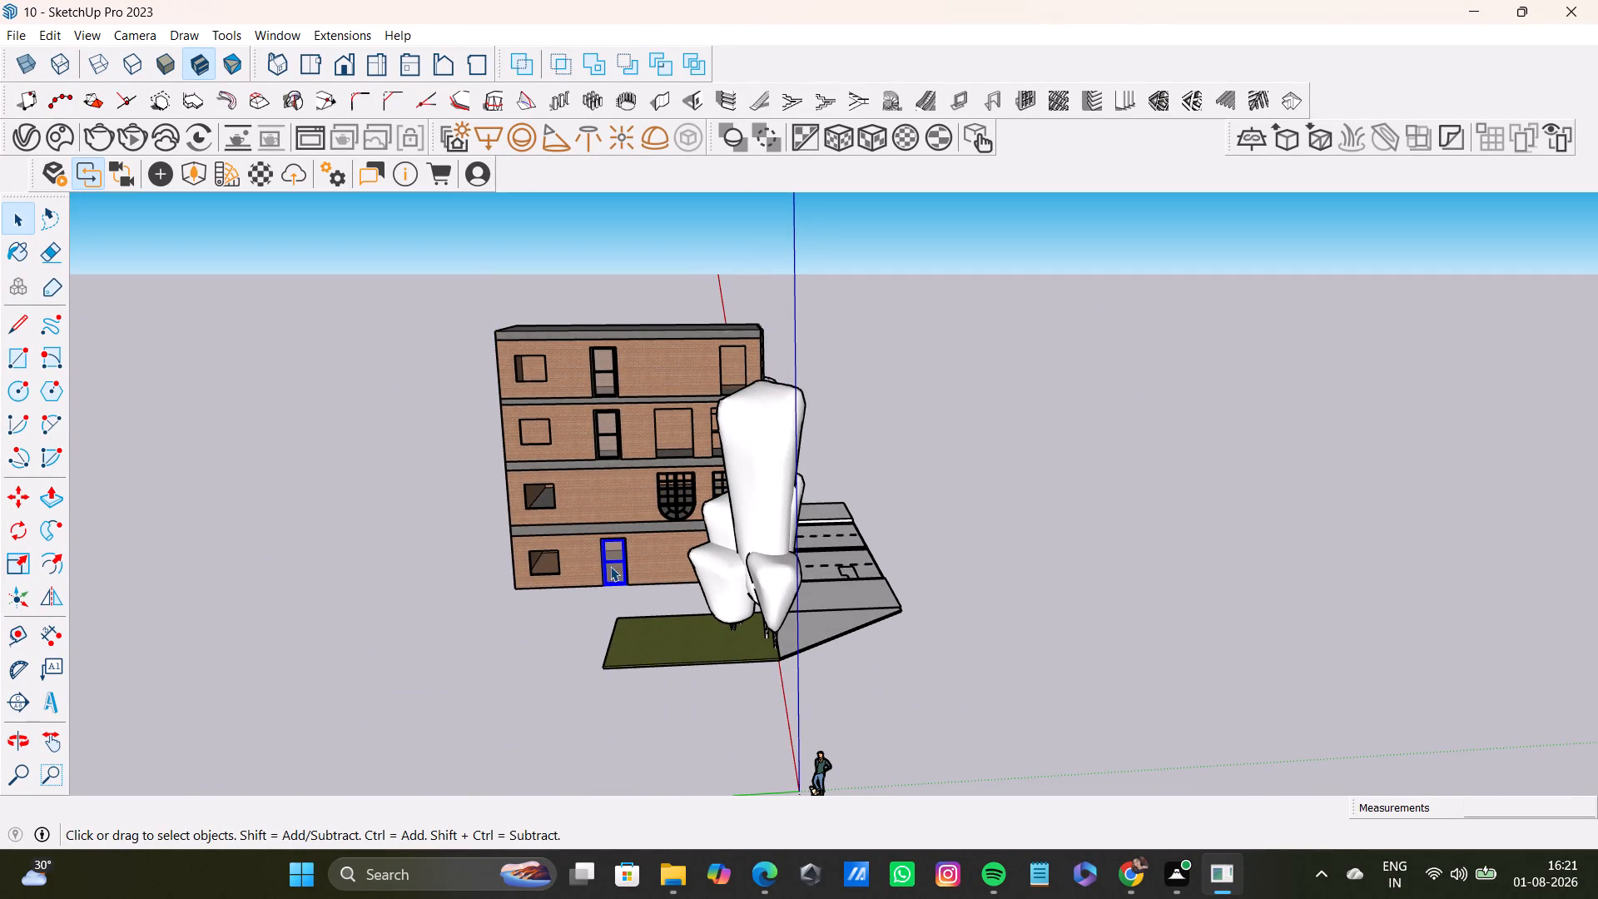
key("m")
left_click(627, 584)
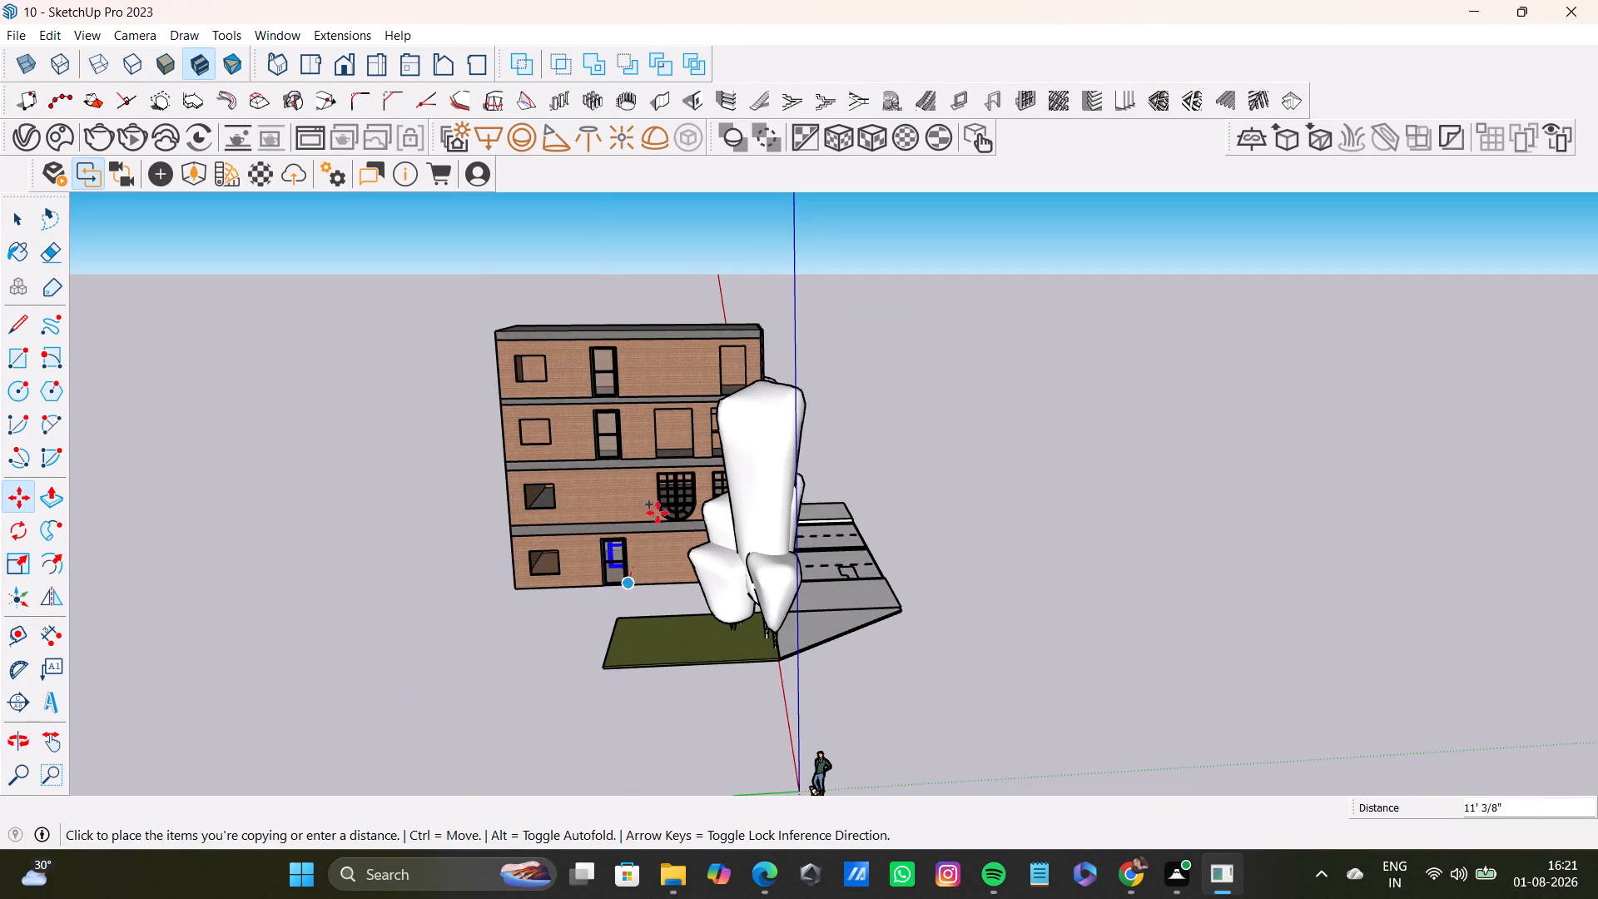
scroll(757, 421, "up", 12)
middle_click_drag(785, 404, 625, 523)
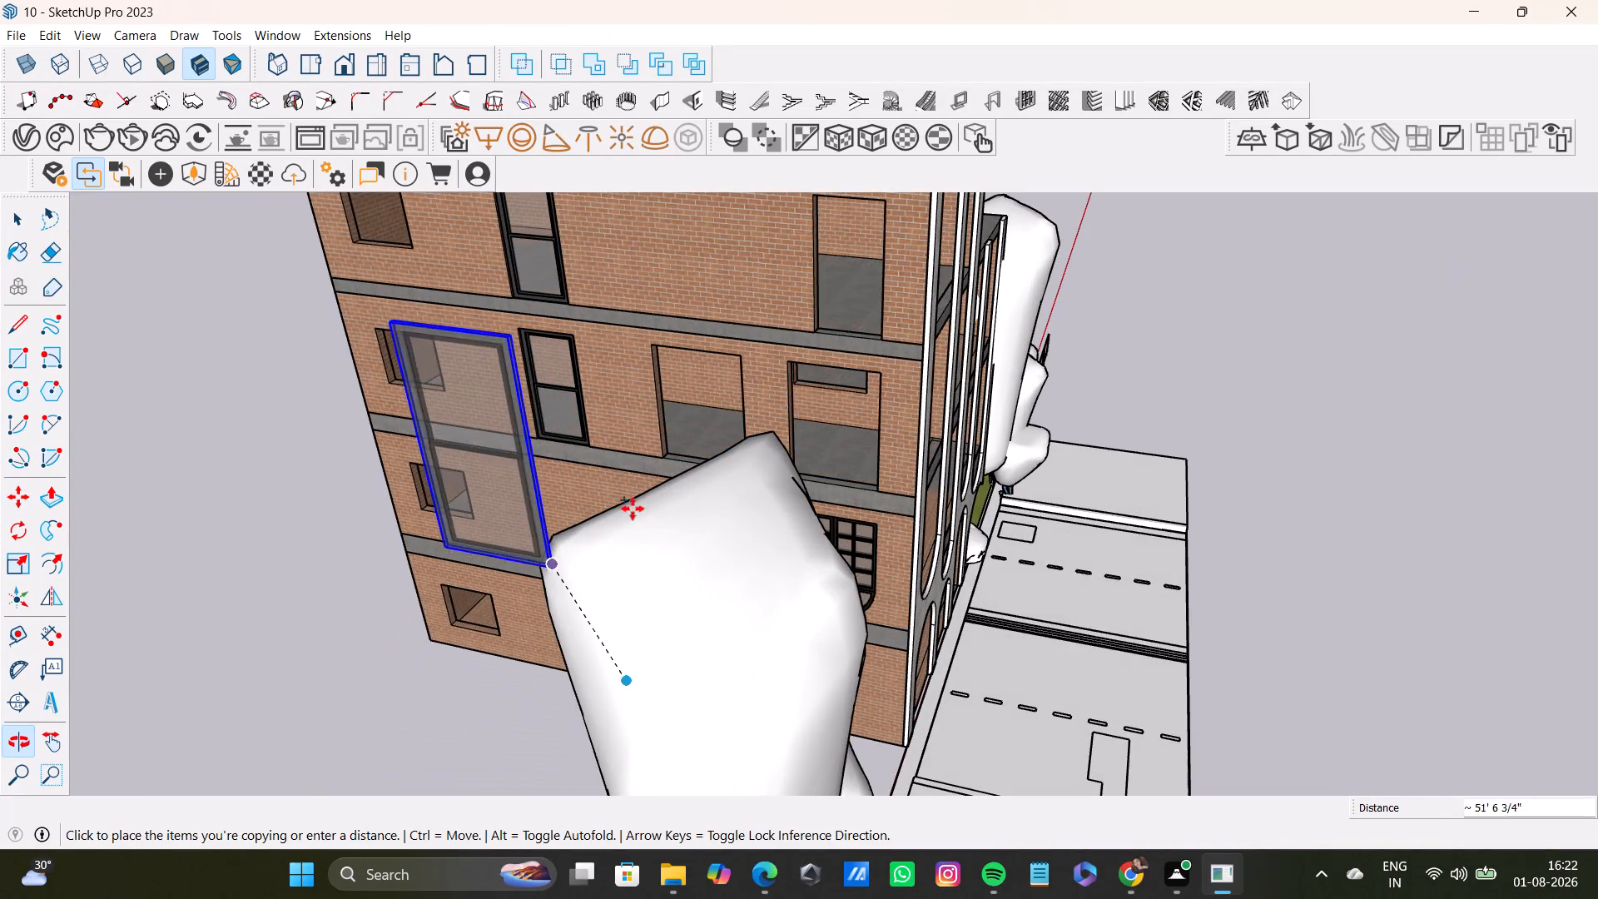
scroll(854, 334, "up", 10)
middle_click_drag(896, 309, 901, 409)
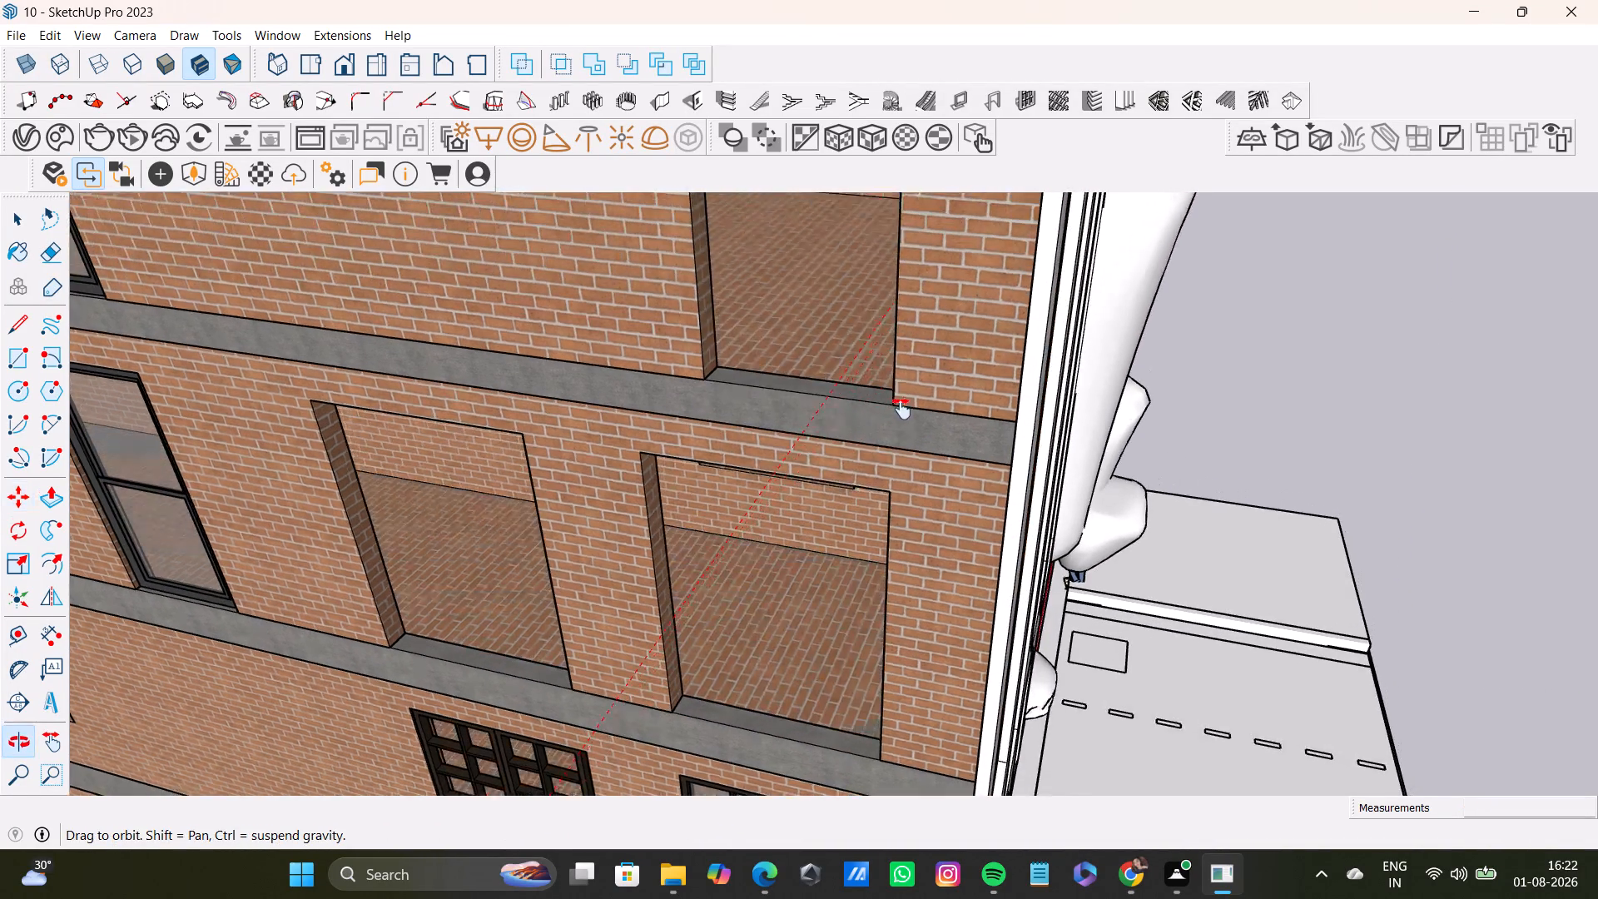
middle_click_drag(901, 409, 893, 473)
scroll(877, 466, "up", 4)
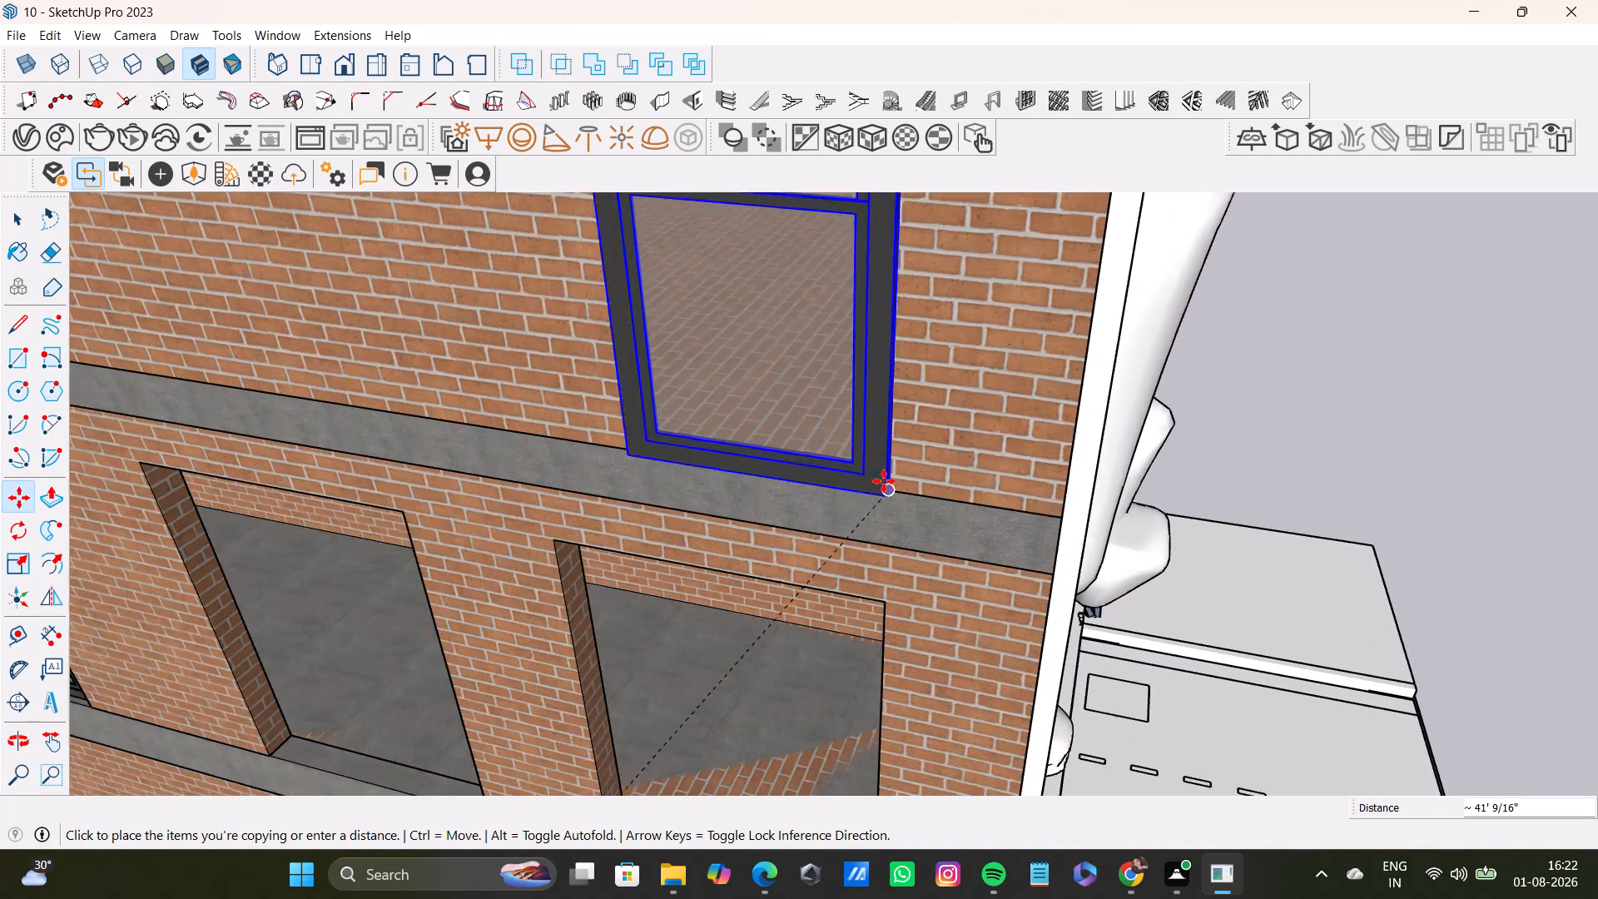
scroll(884, 481, "up", 5)
middle_click_drag(892, 477, 961, 481)
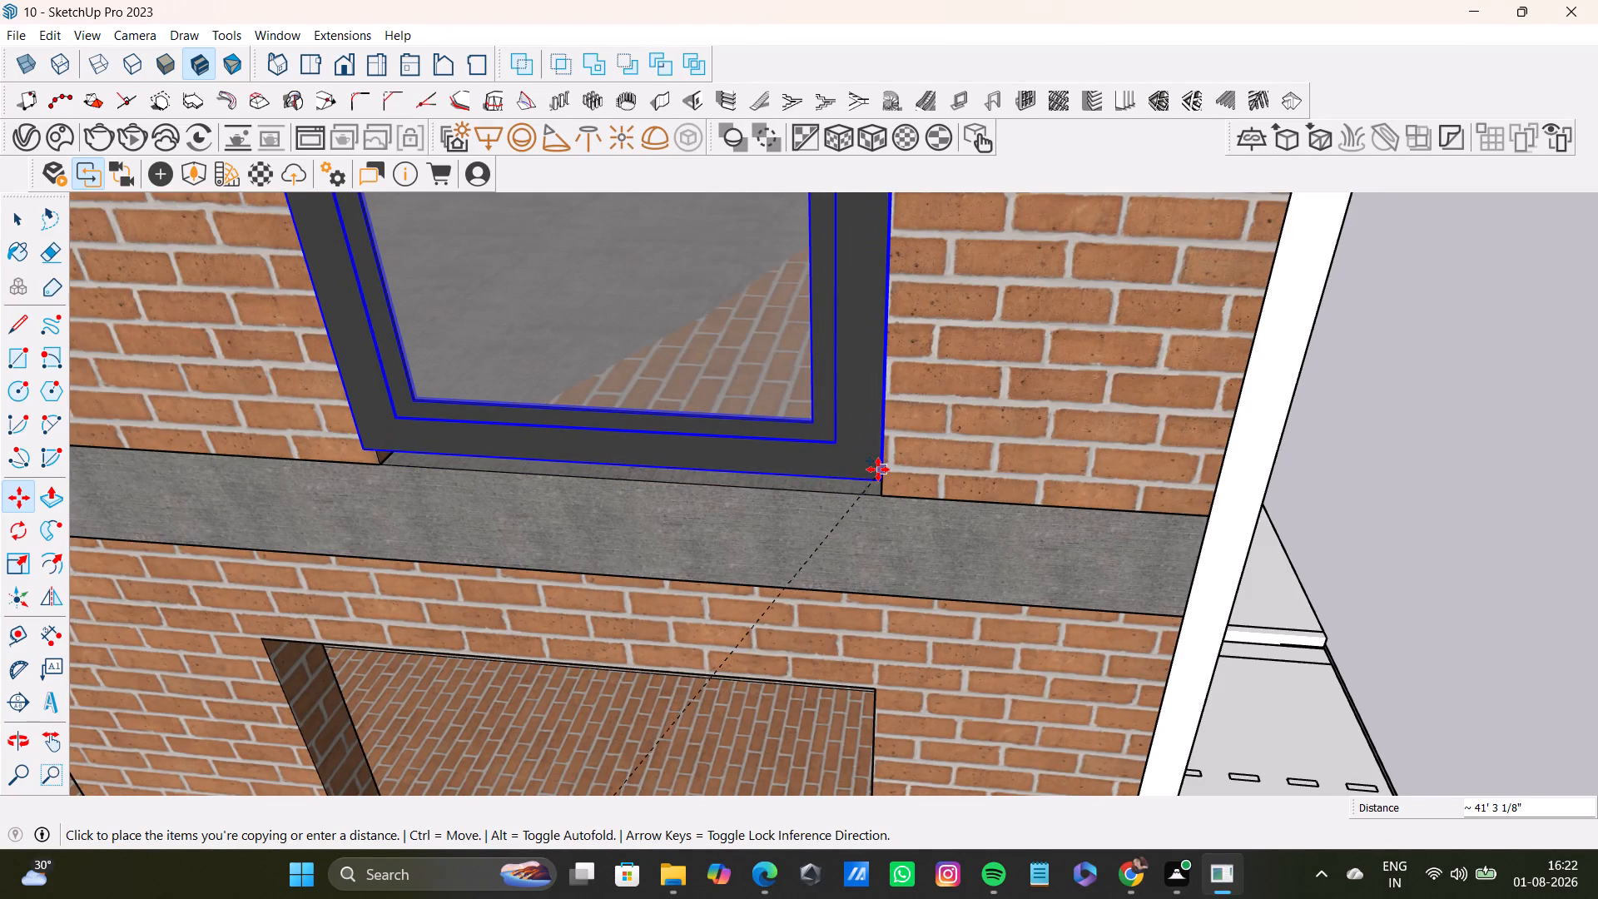
middle_click_drag(872, 473, 1086, 465)
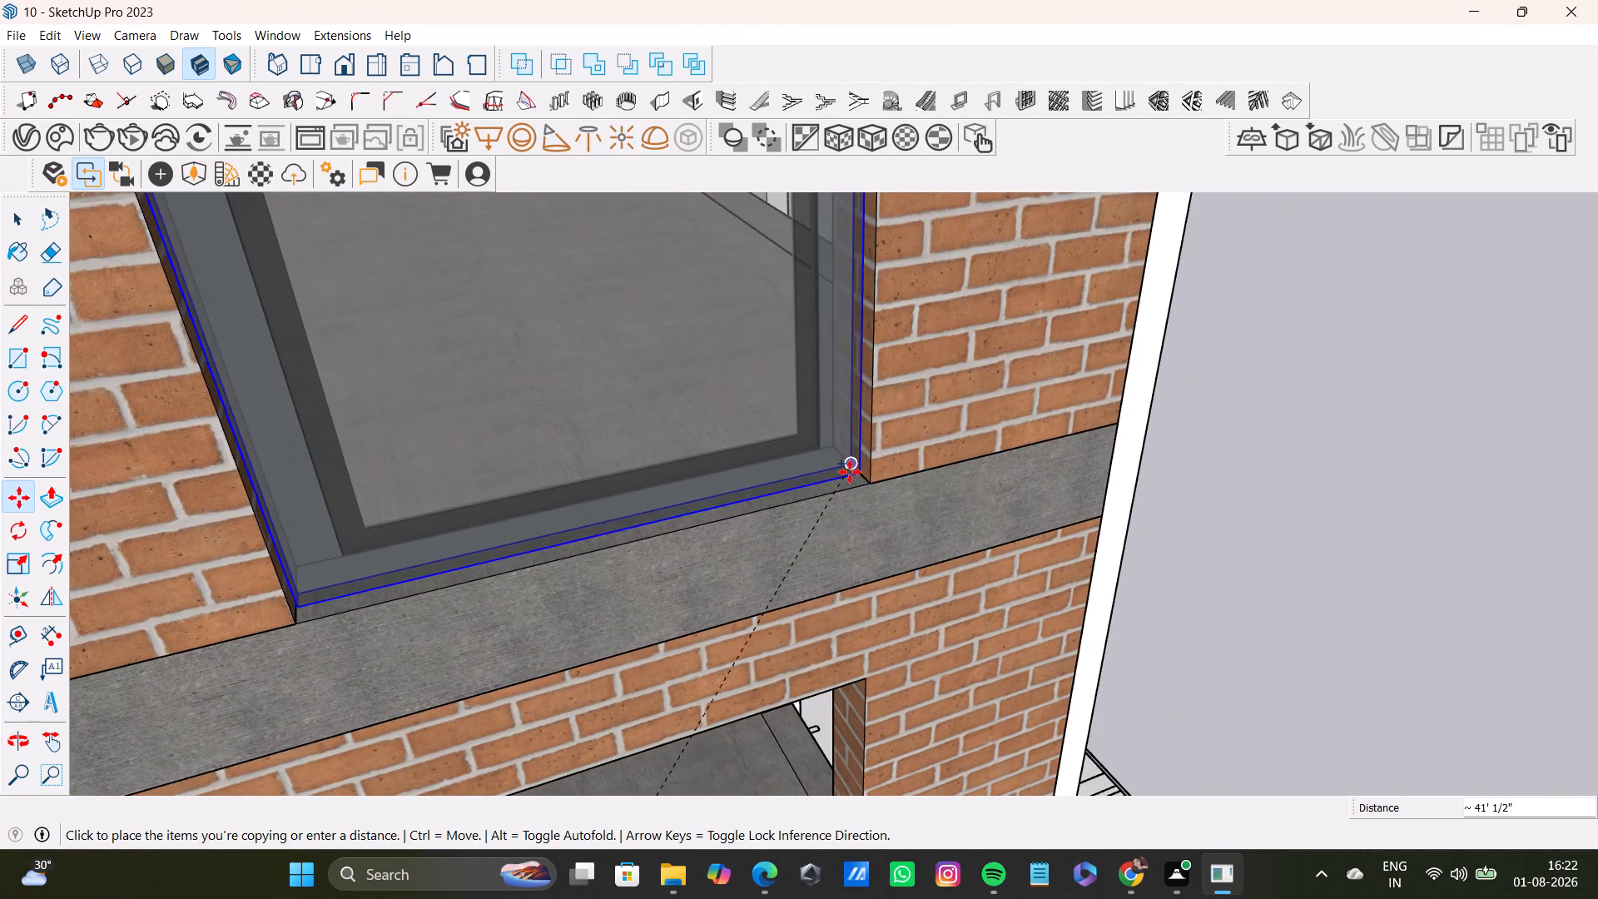
left_click(853, 471)
key("space")
left_click(1357, 481)
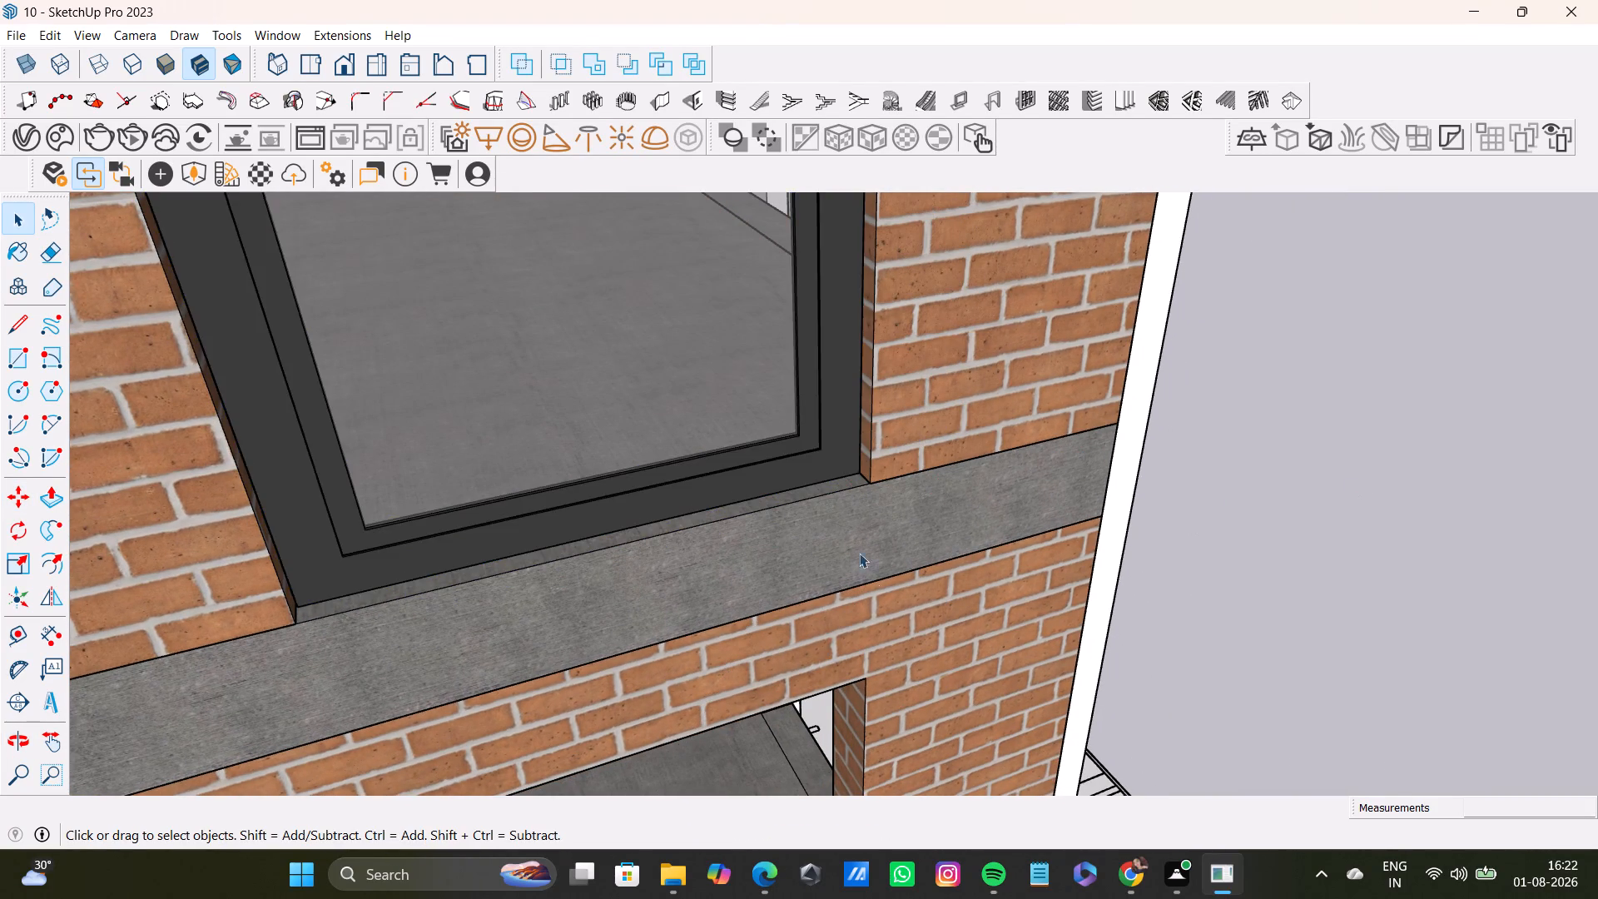
Examine how the top-storey corner window fits its opening and which side-wall openings are still empty.
scroll(861, 556, "down", 13)
middle_click_drag(572, 462, 437, 457)
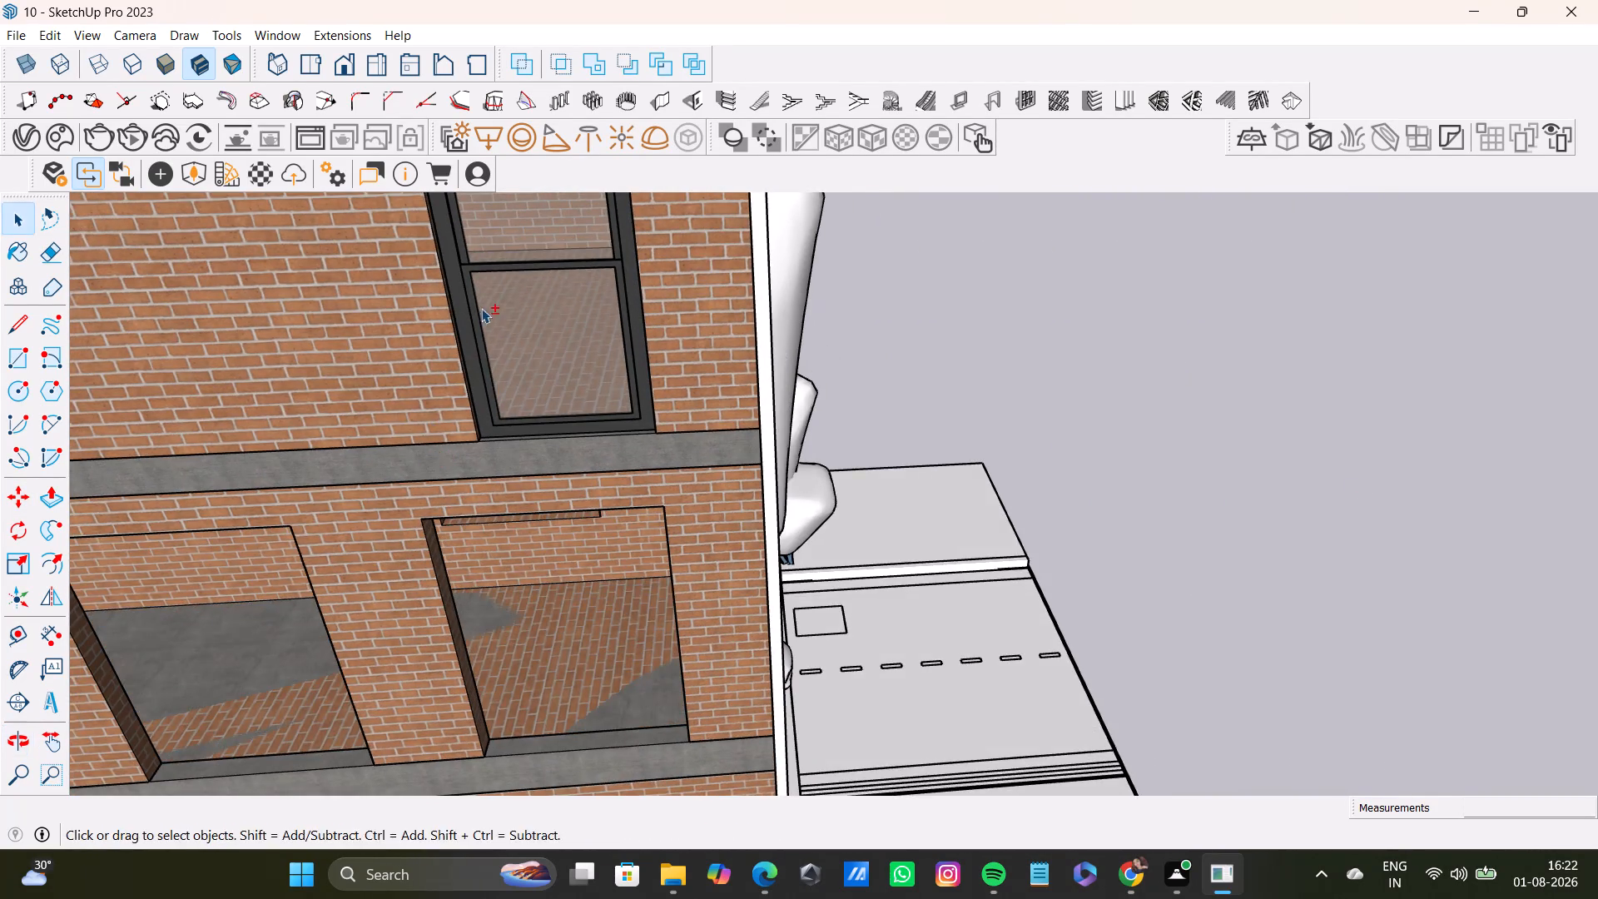
middle_click_drag(481, 308, 481, 581, "shift")
scroll(469, 544, "up", 2)
middle_click_drag(471, 534, 462, 347)
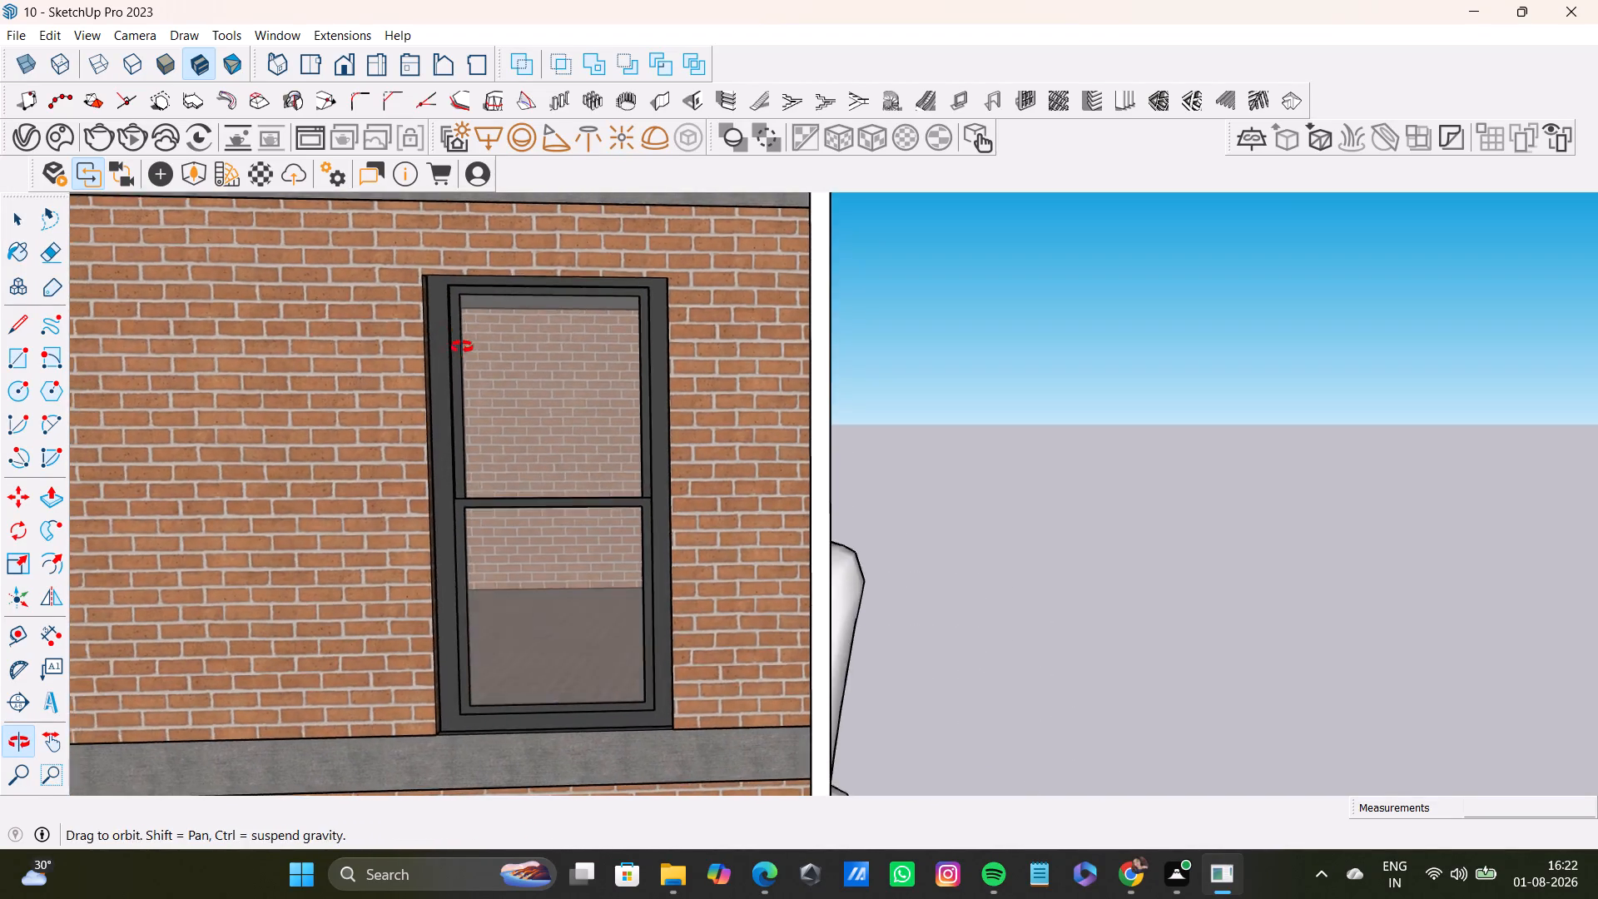
middle_click_drag(462, 347, 462, 340)
scroll(494, 372, "down", 11)
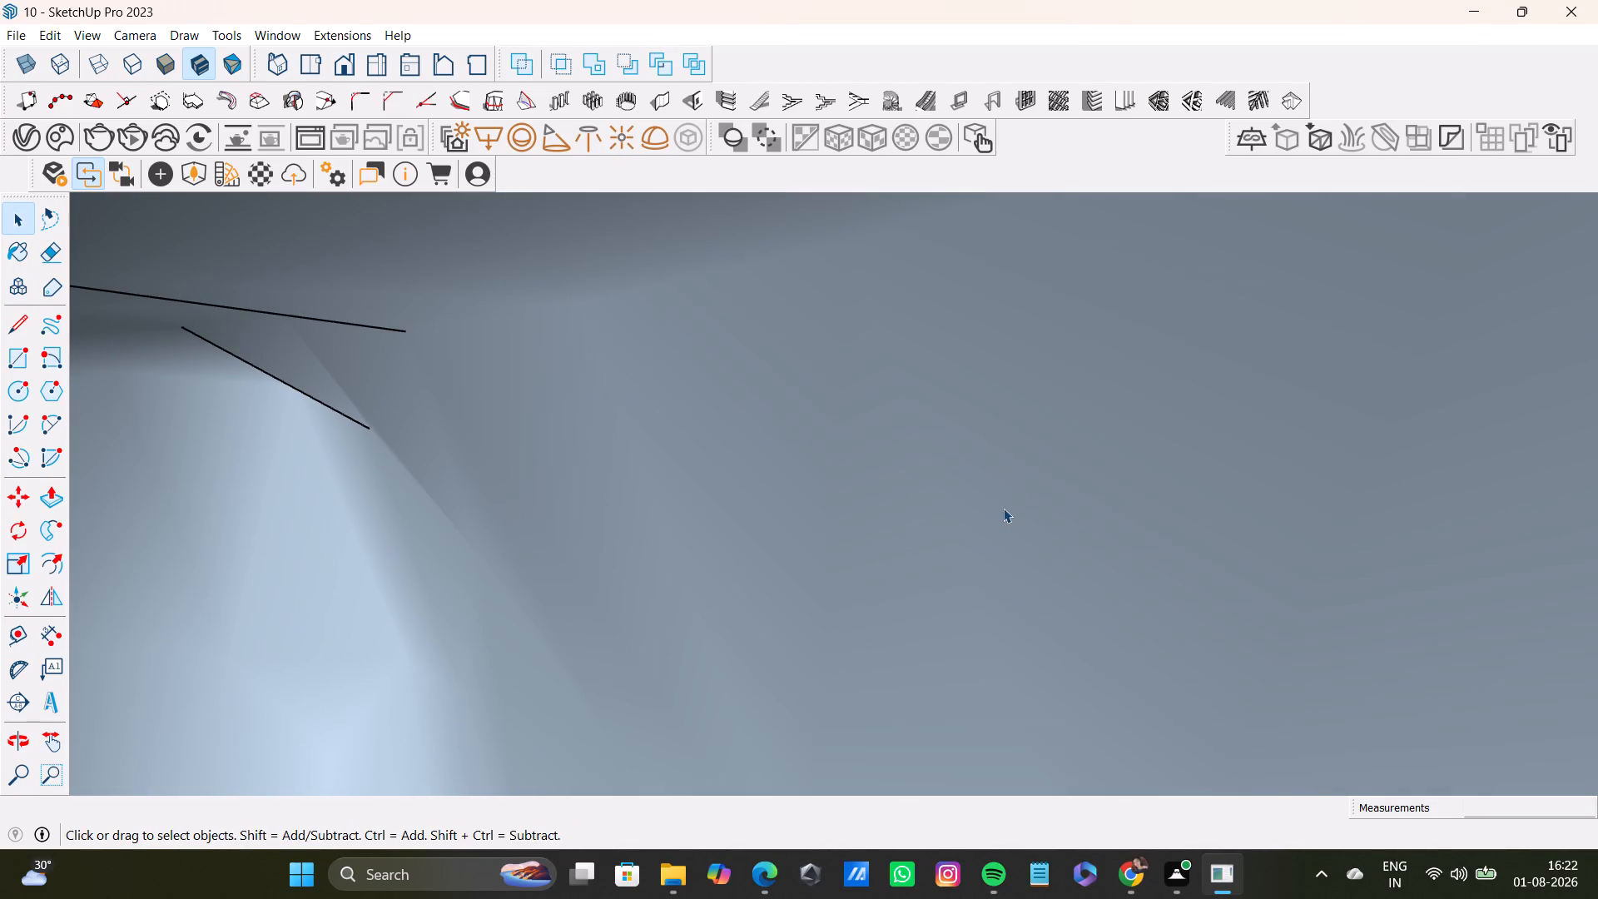
scroll(1077, 522, "down", 20)
scroll(1077, 522, "down", 4)
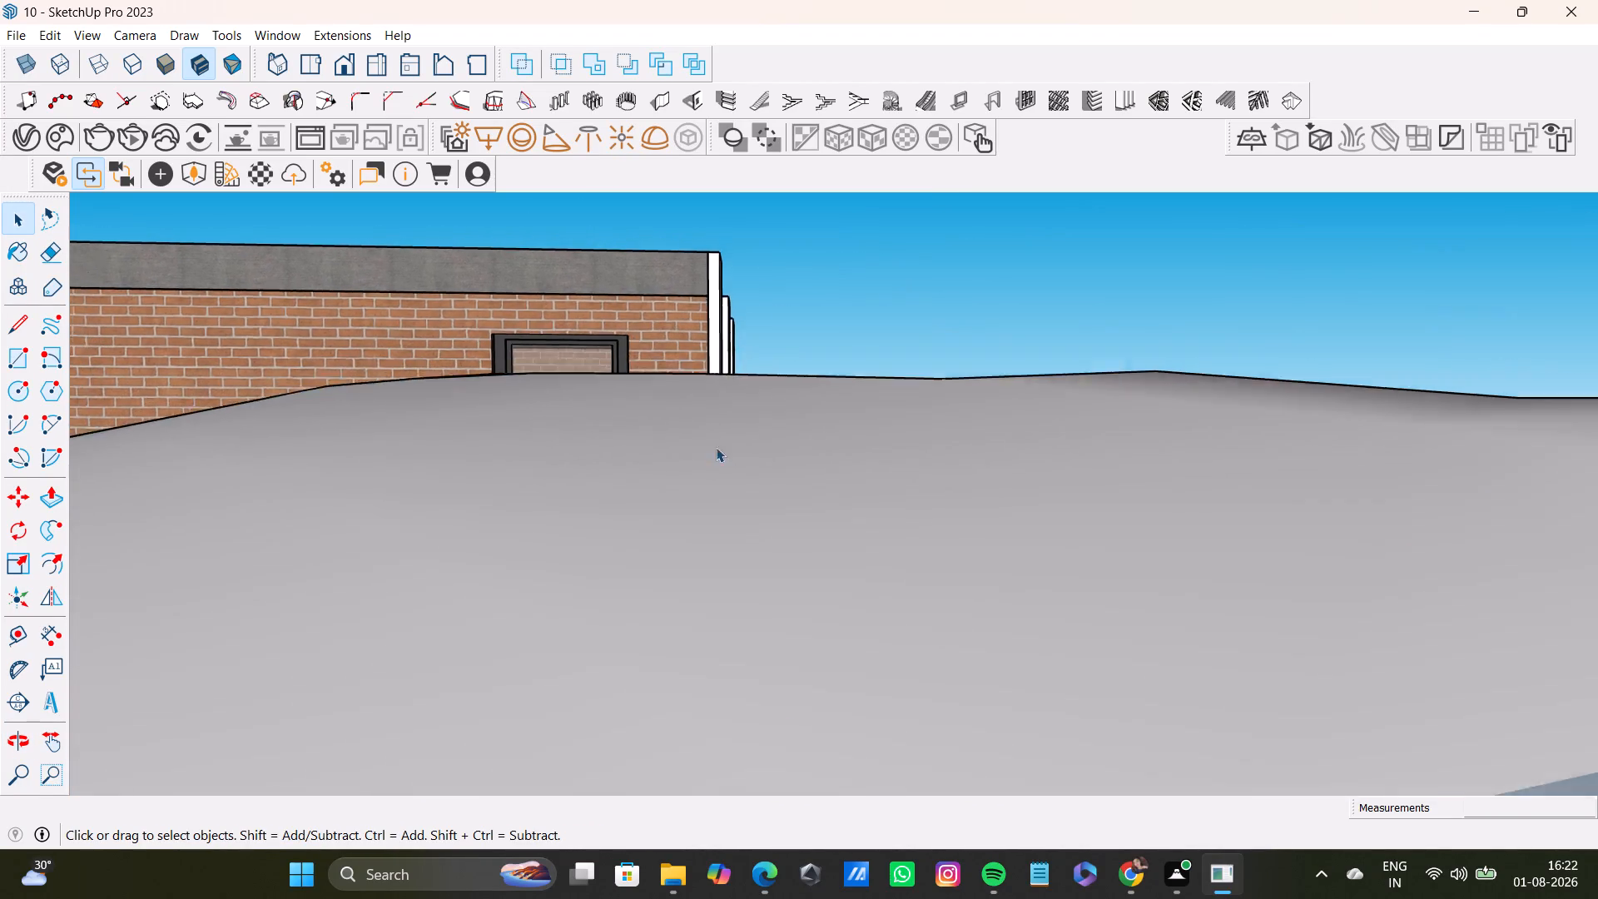
scroll(716, 447, "down", 20)
left_click(1060, 499)
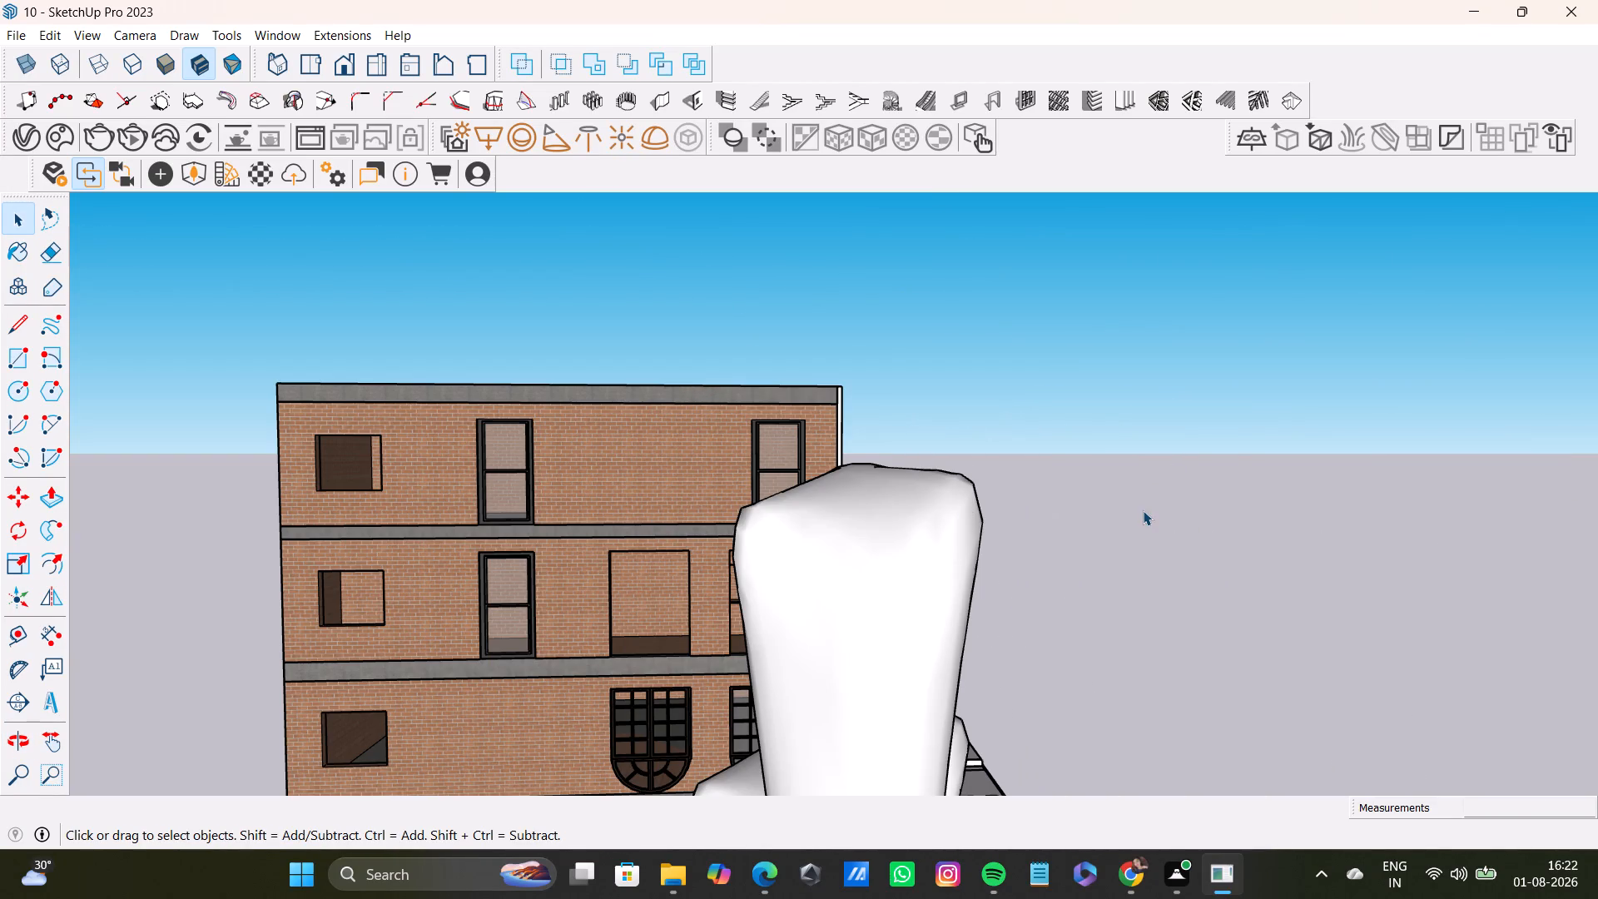
left_click(1143, 510)
key("space")
middle_click_drag(1203, 549, 709, 606)
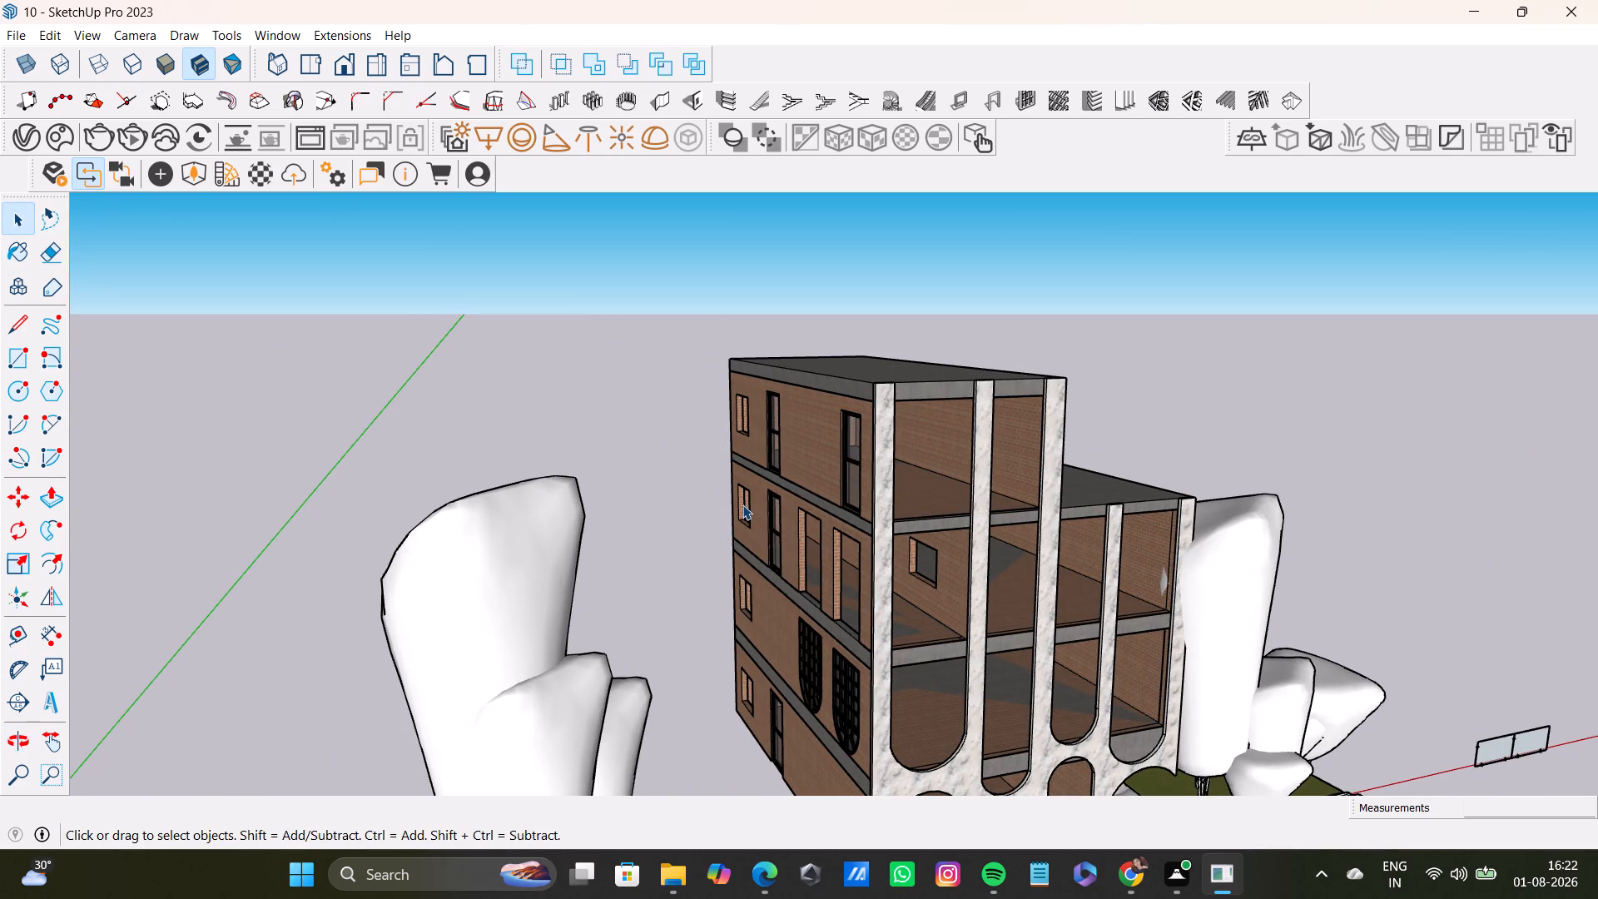
middle_click_drag(820, 546, 995, 498)
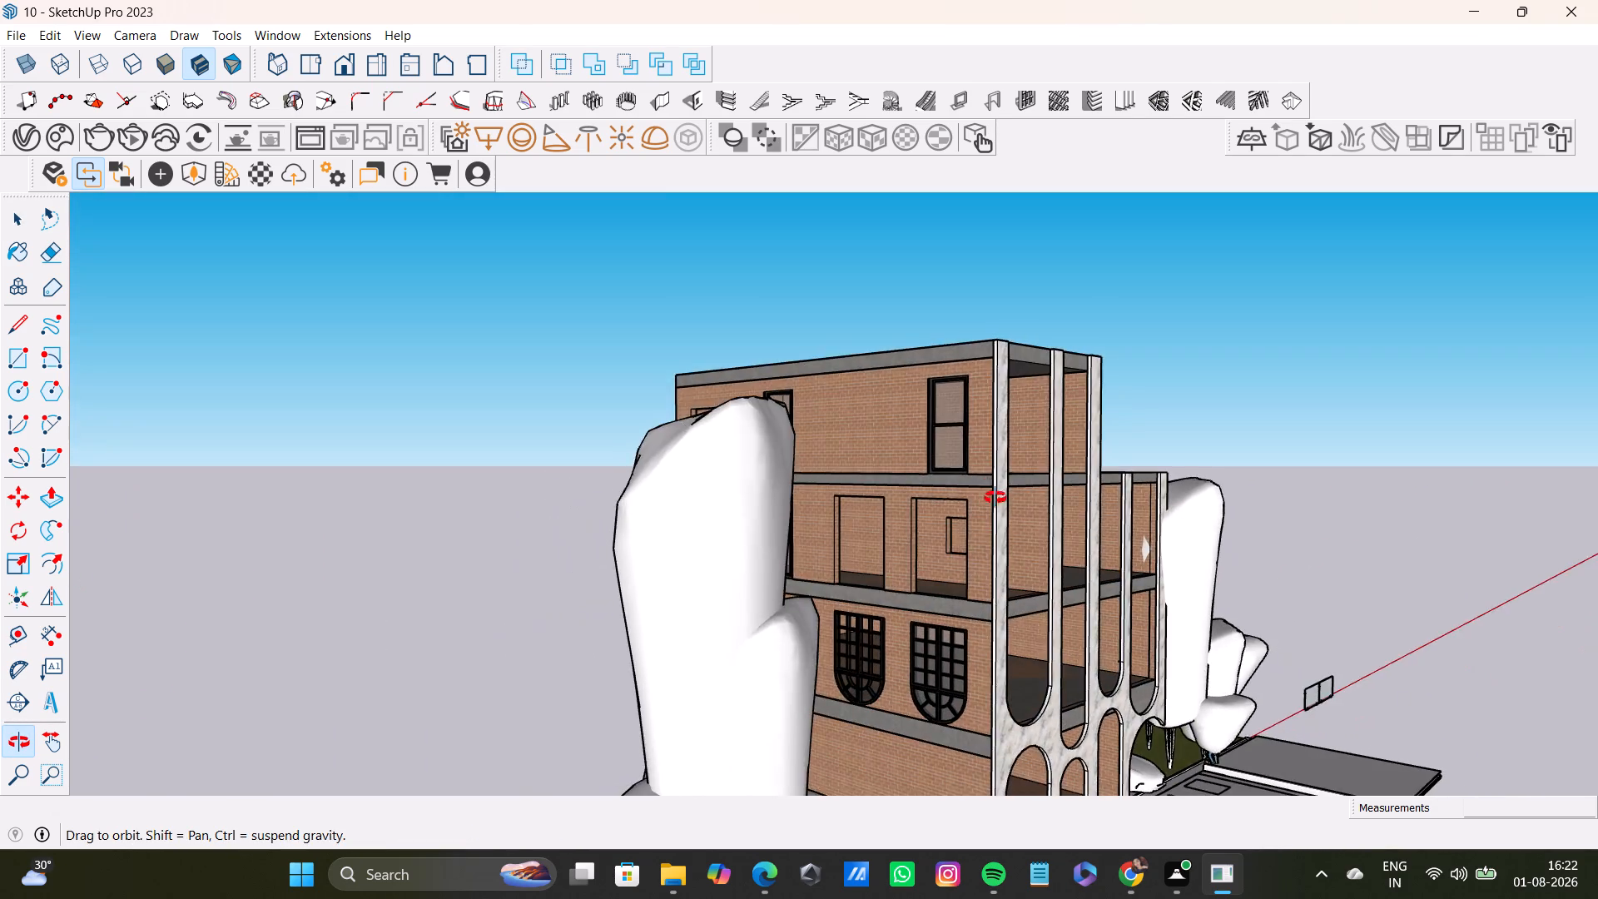
middle_click_drag(995, 498, 867, 566)
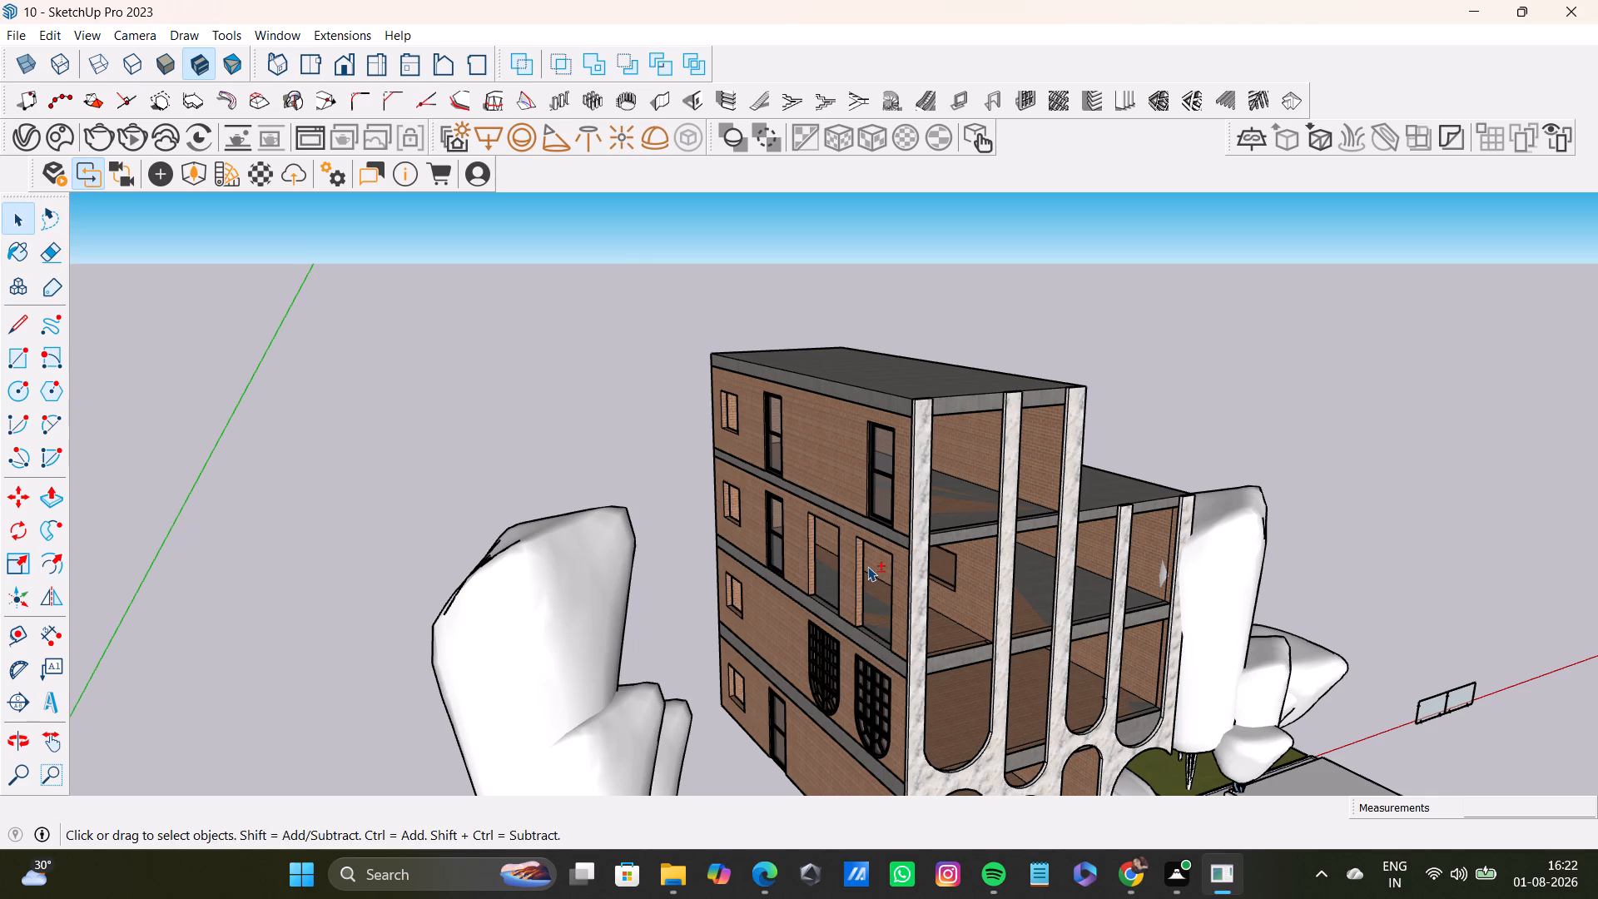
Draw a rectangle 9" by about 6' 7" over the sill of the wide opening beside the two-pane window, one storey below the top.
middle_click_drag(894, 594, 894, 550, "shift")
scroll(874, 579, "up", 10)
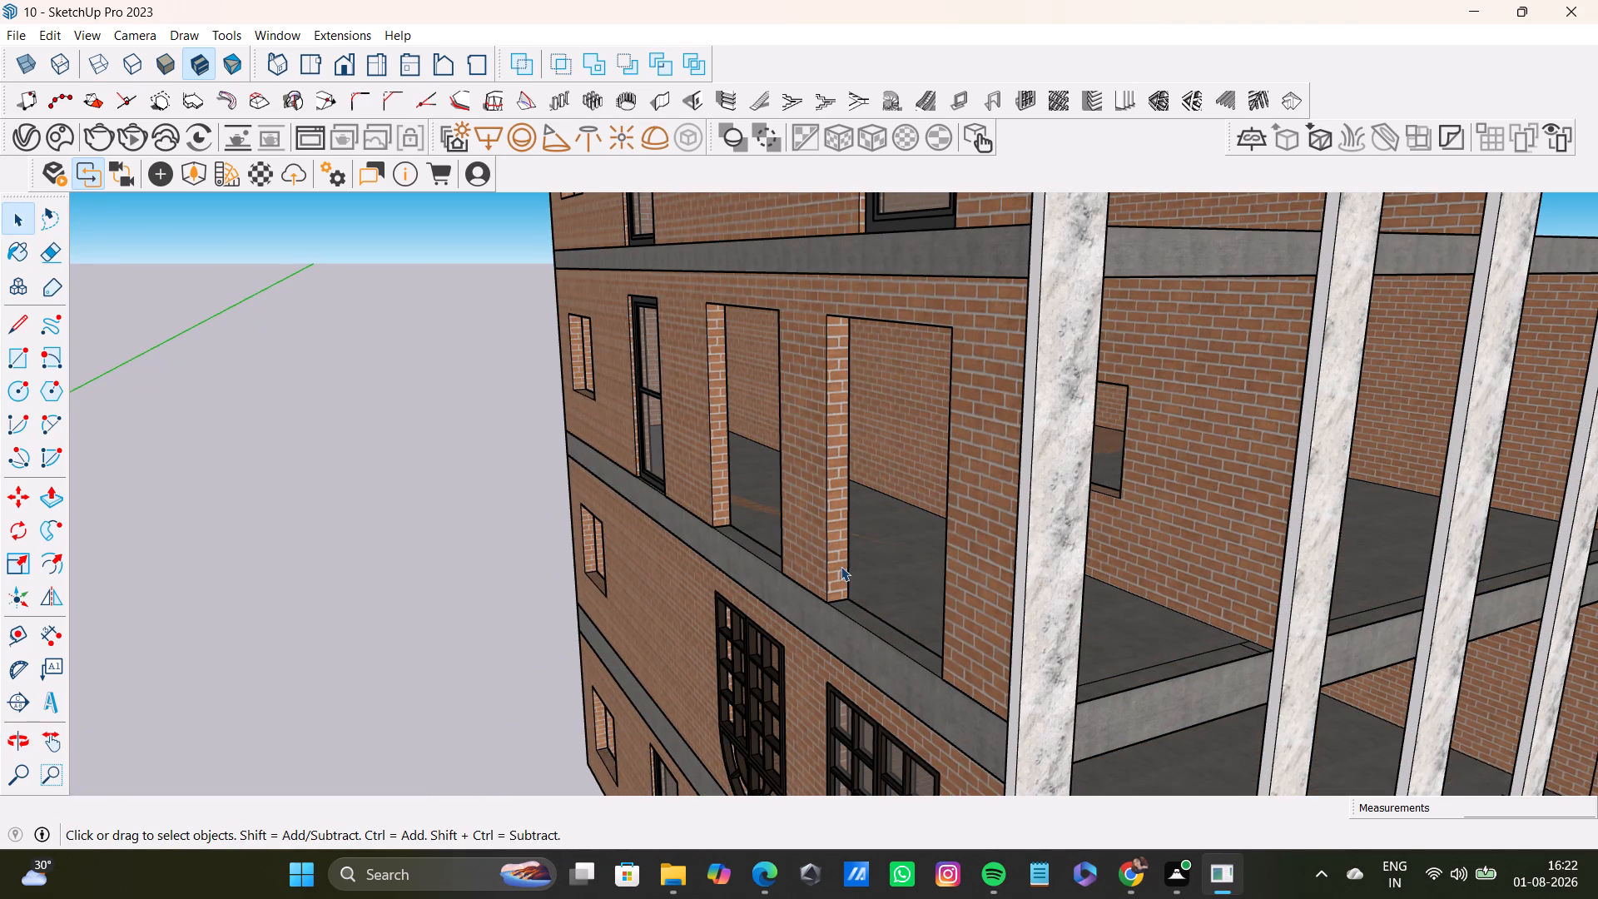
left_click(19, 352)
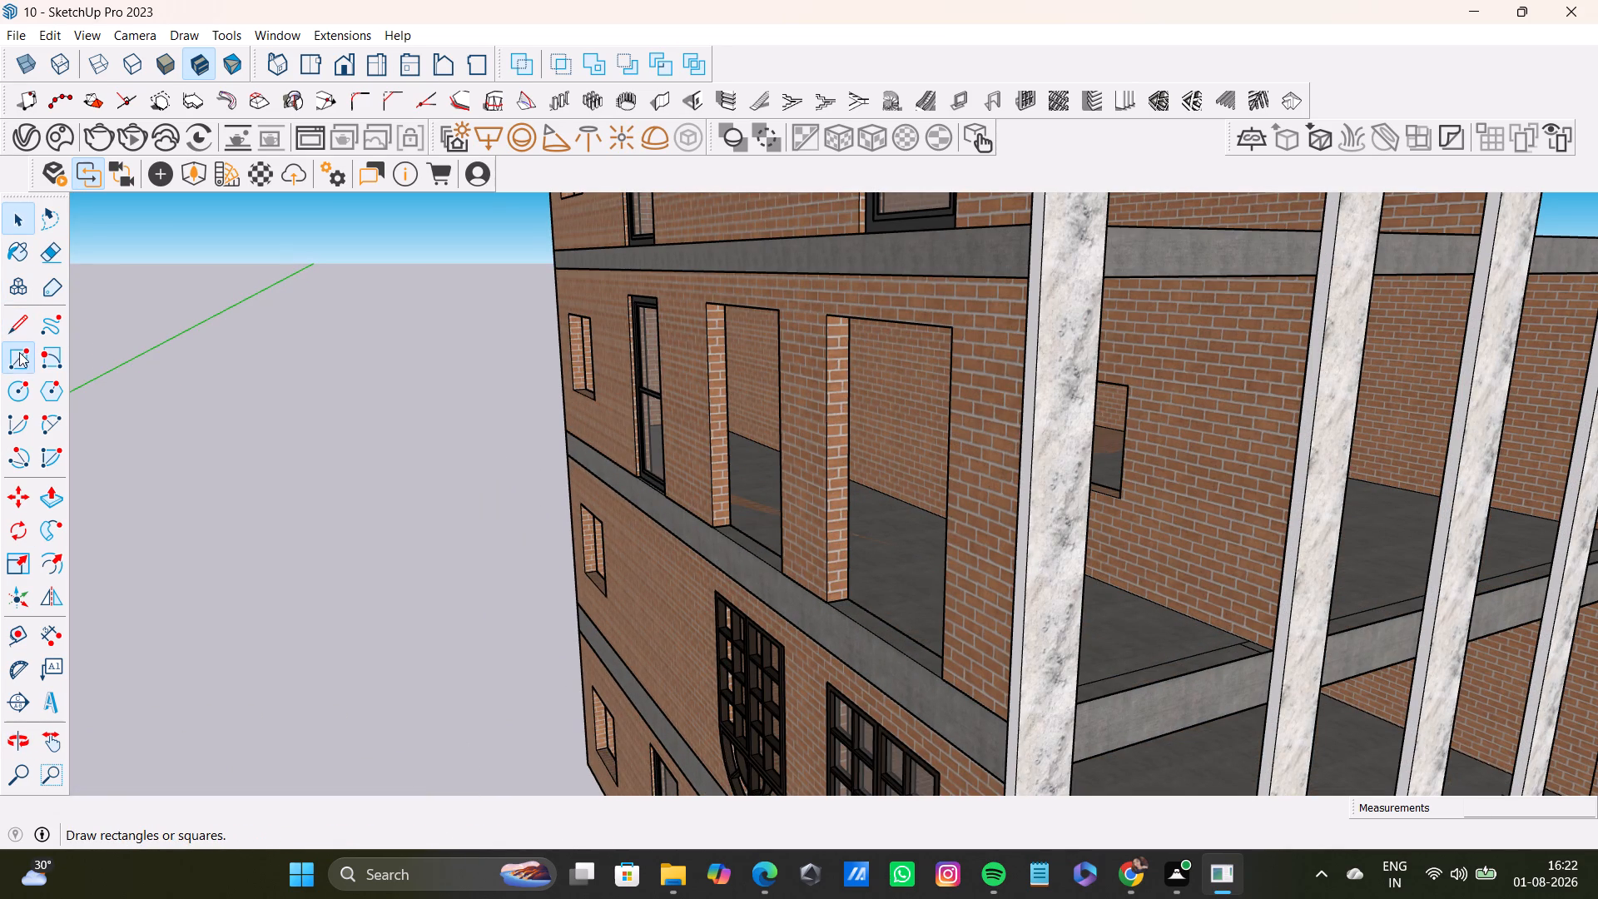
scroll(780, 586, "up", 7)
middle_click_drag(734, 574, 722, 665, "shift")
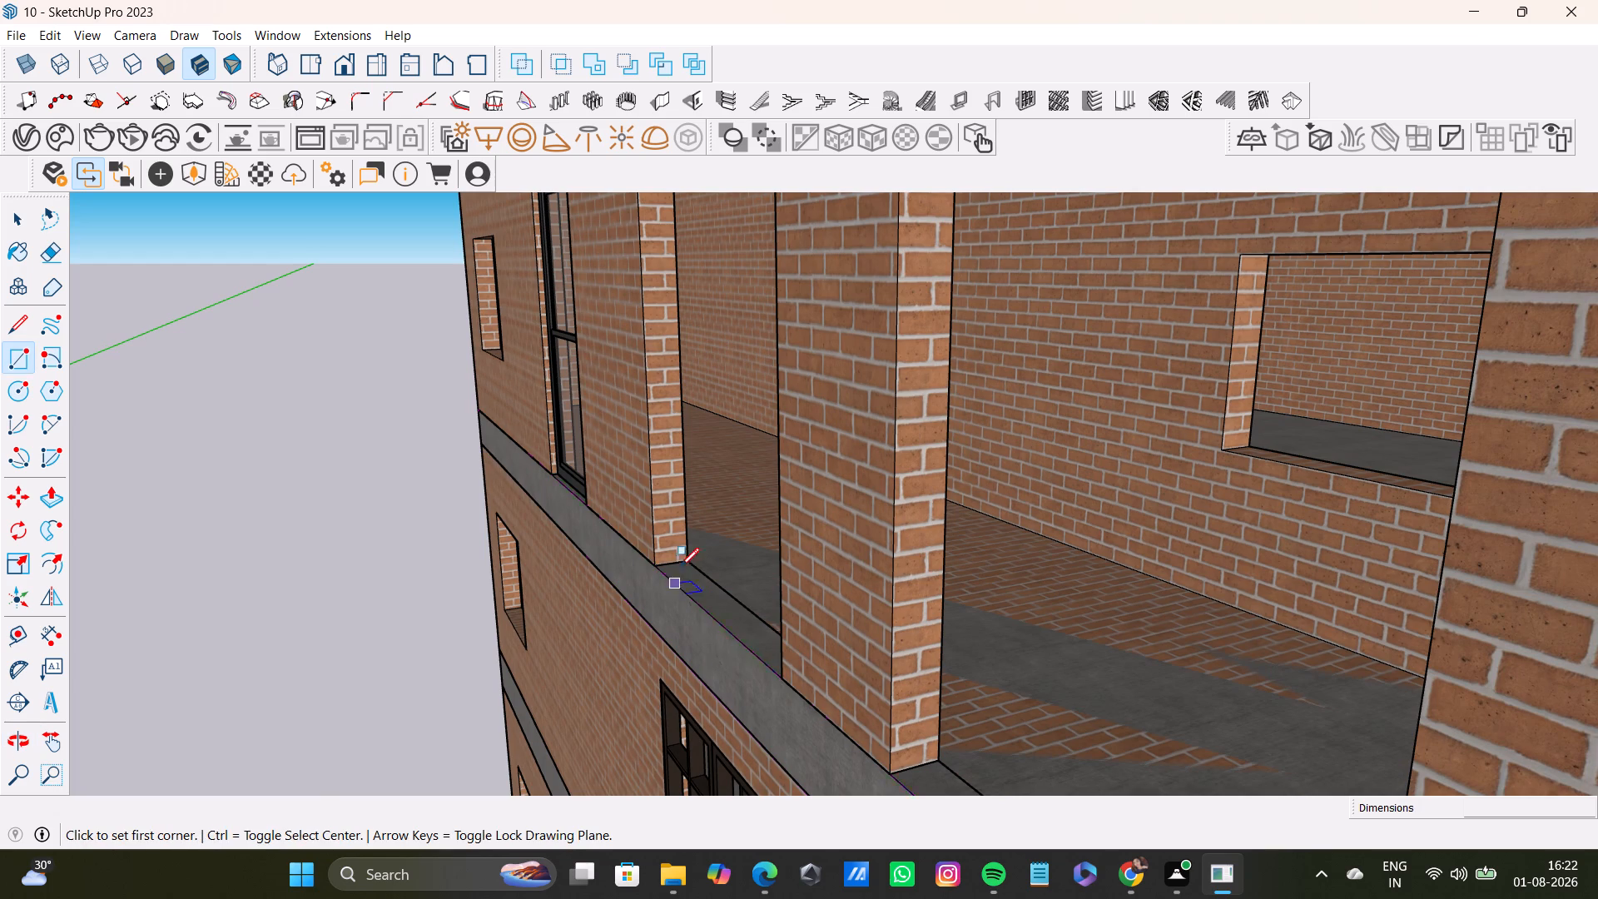
left_click(660, 568)
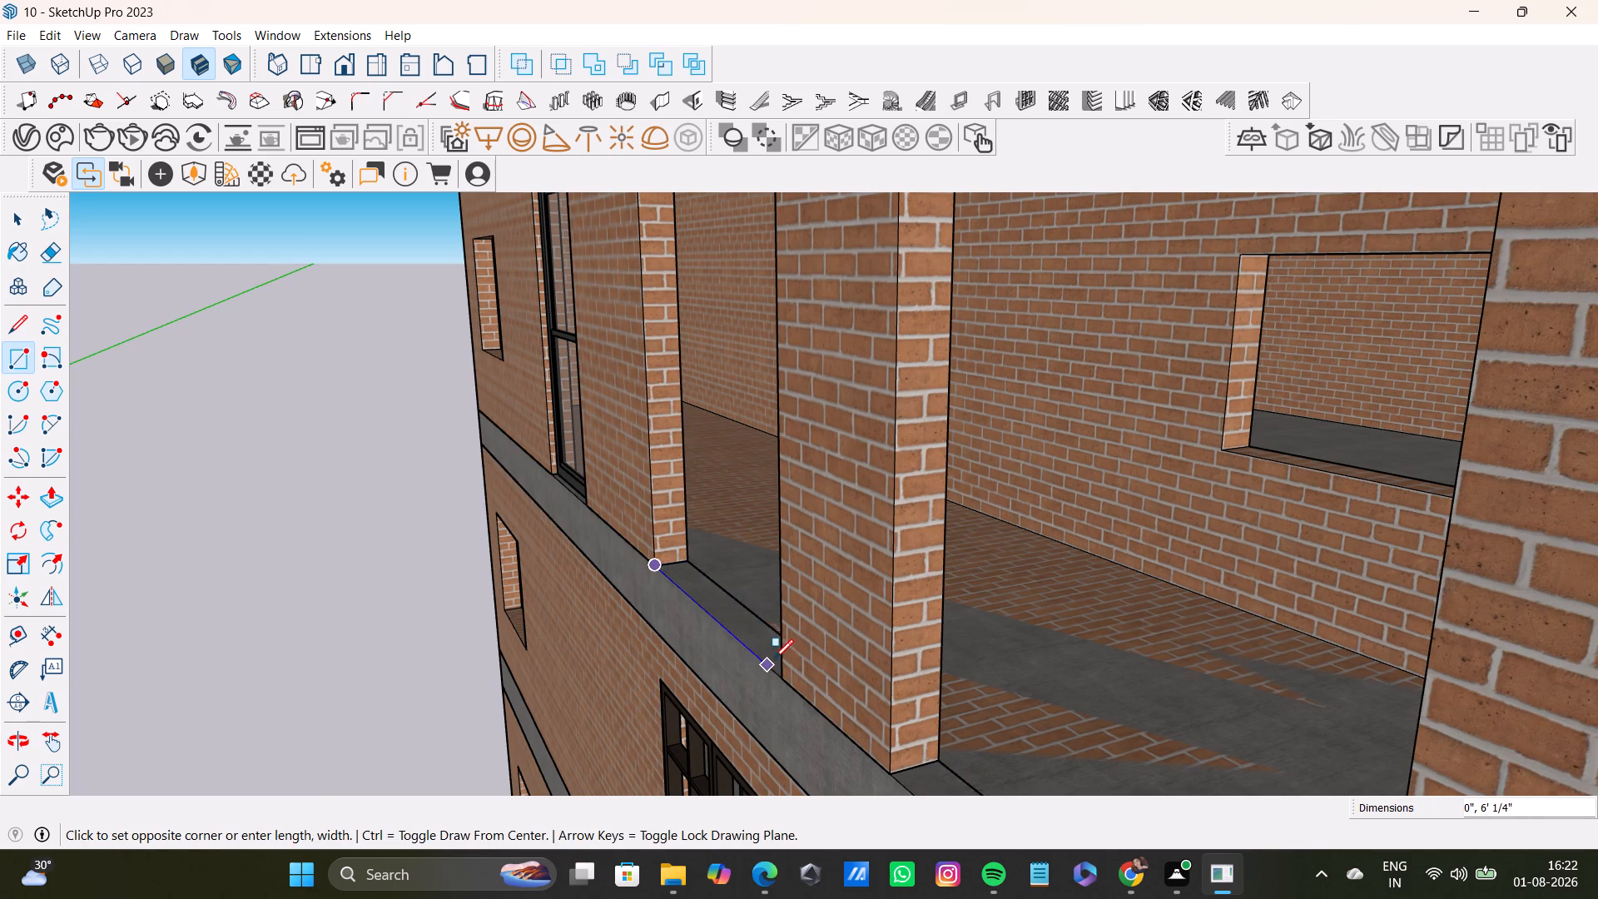
middle_click_drag(714, 650, 928, 676)
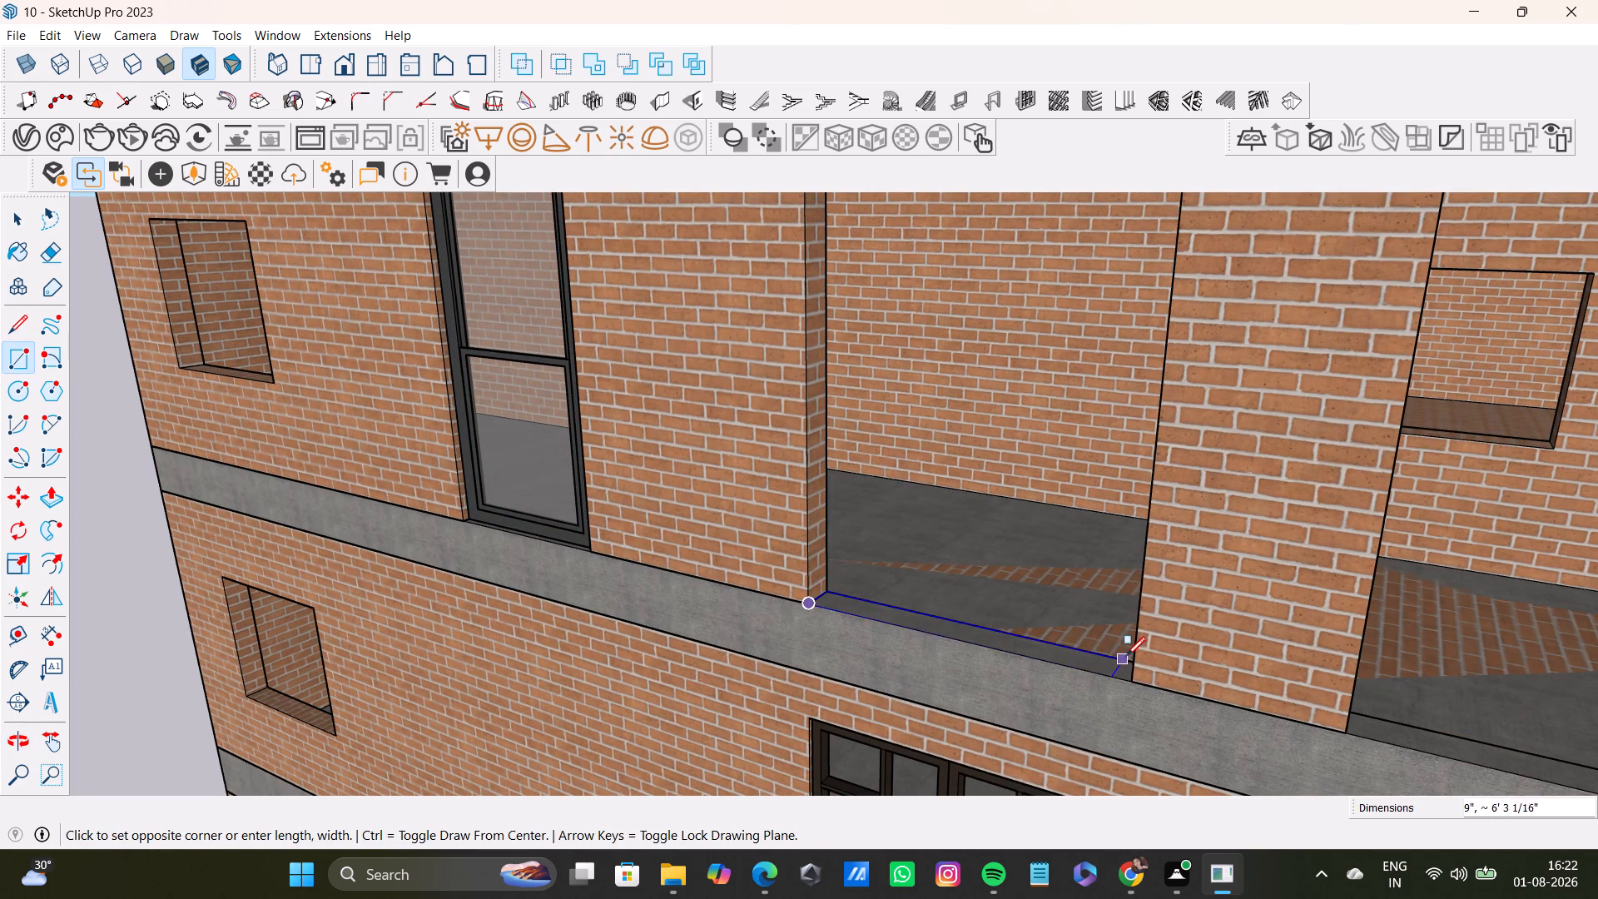
middle_click_drag(1057, 669, 1085, 752)
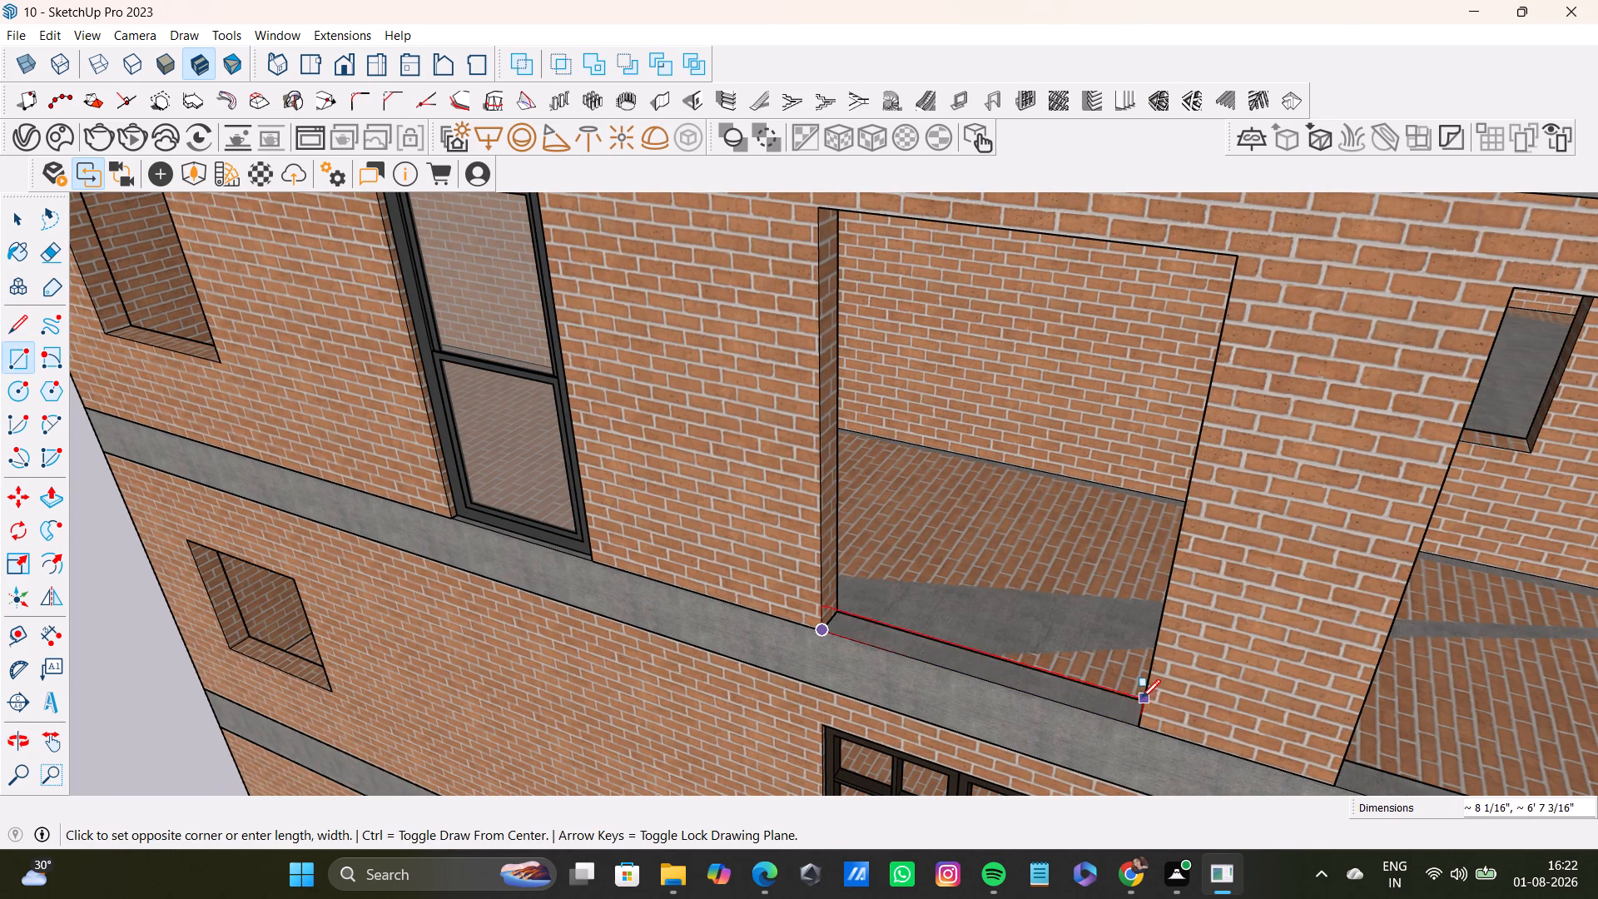
middle_click_drag(1045, 703, 1025, 784)
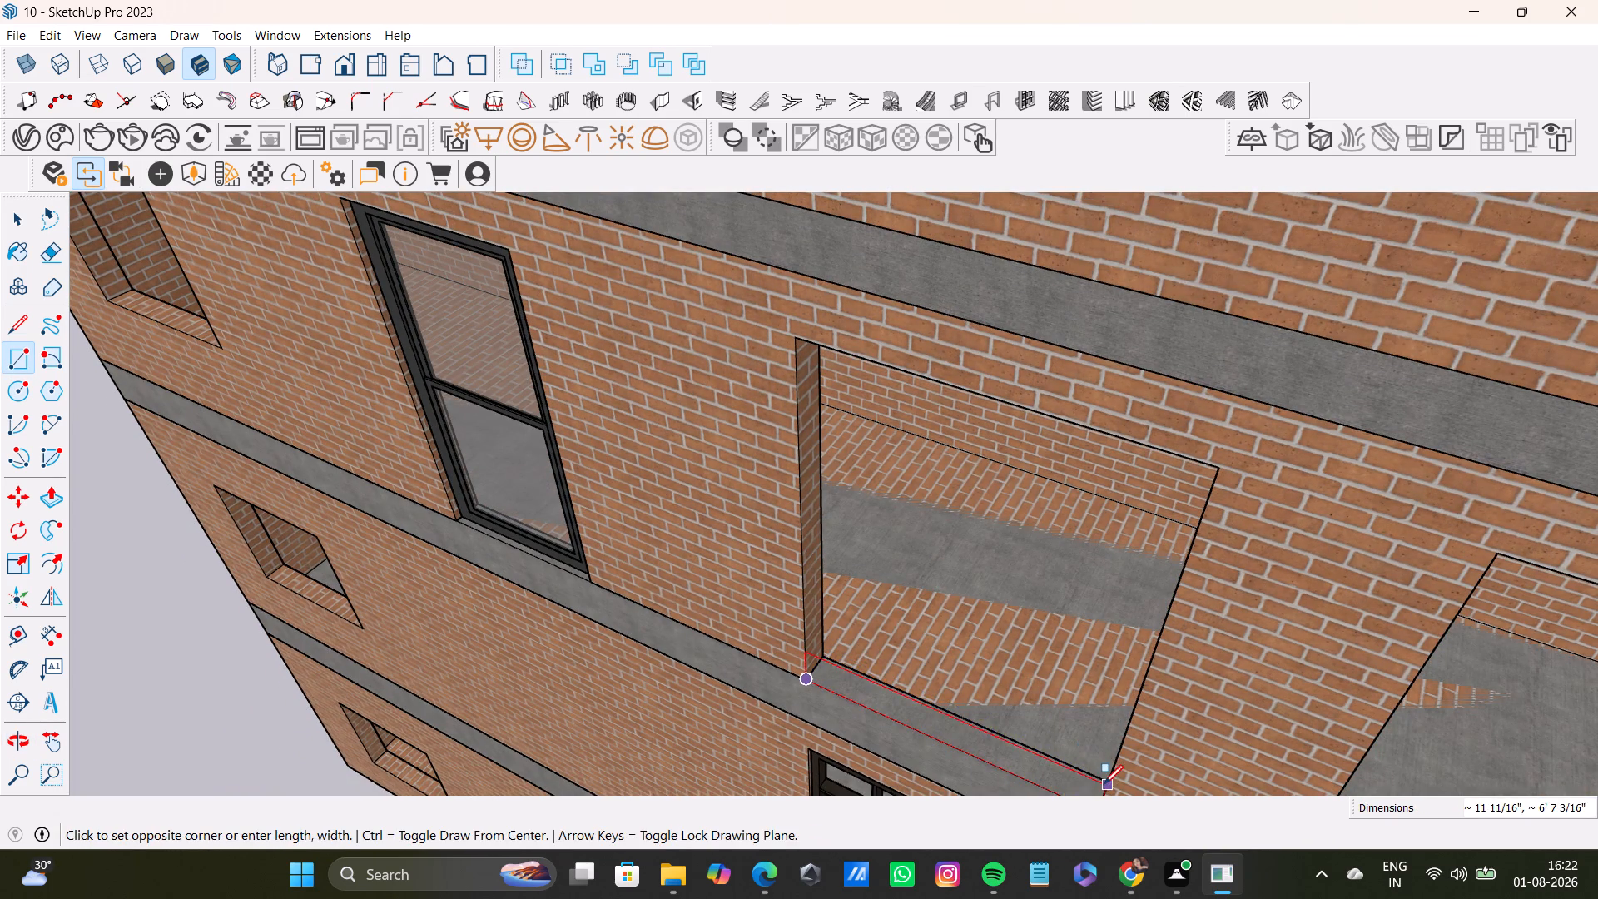
middle_click_drag(1056, 727, 947, 574)
scroll(972, 613, "up", 1)
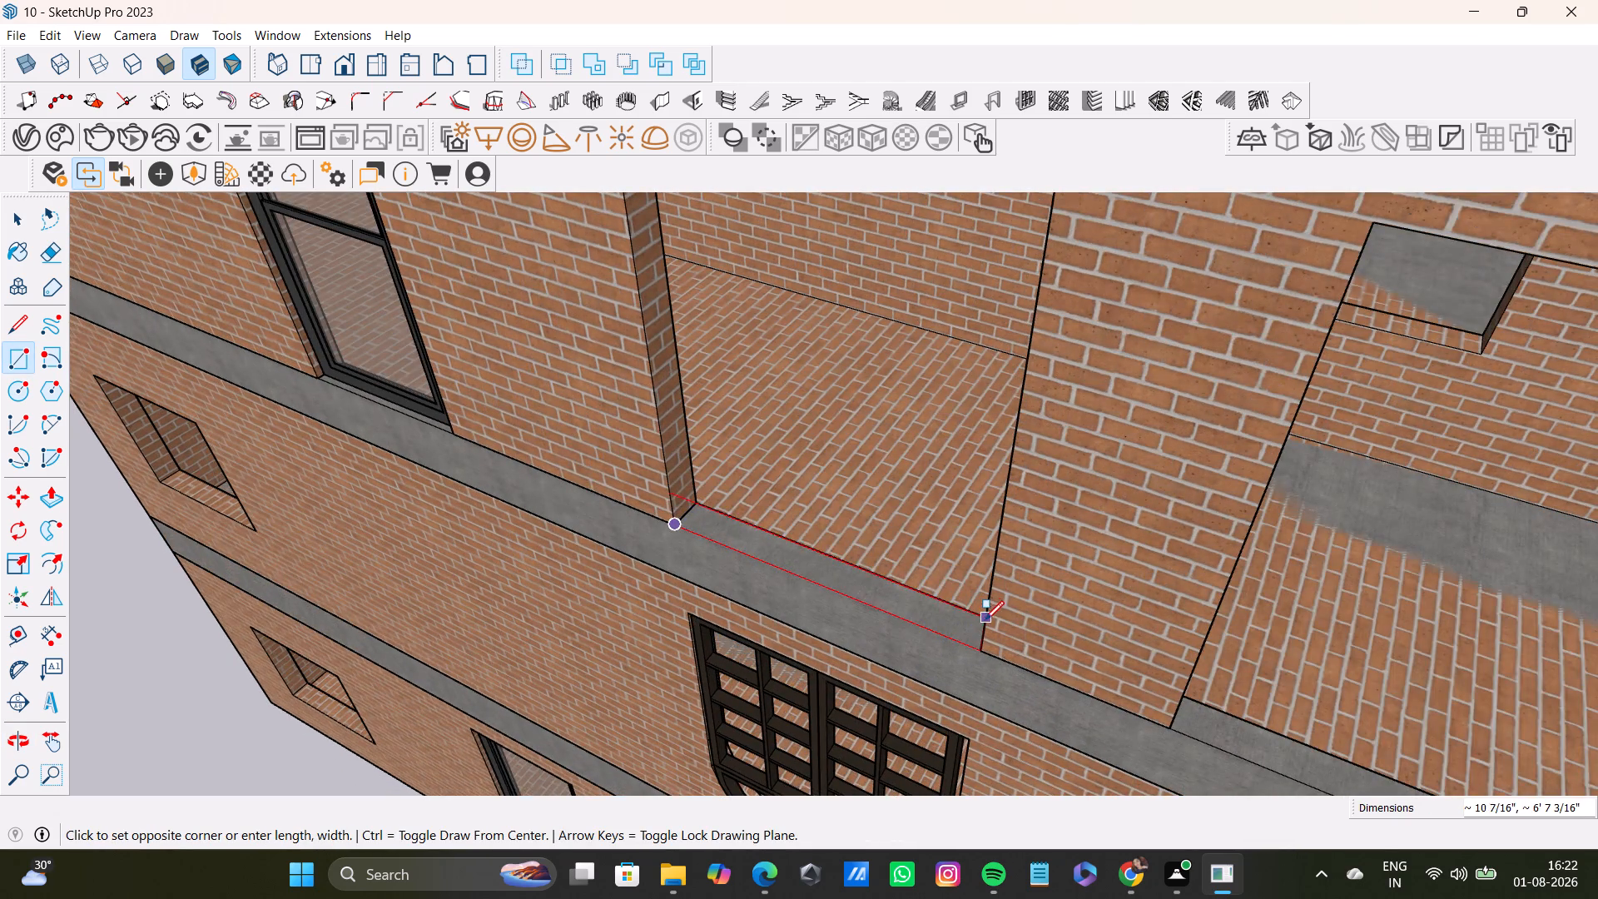
middle_click_drag(885, 622, 956, 692)
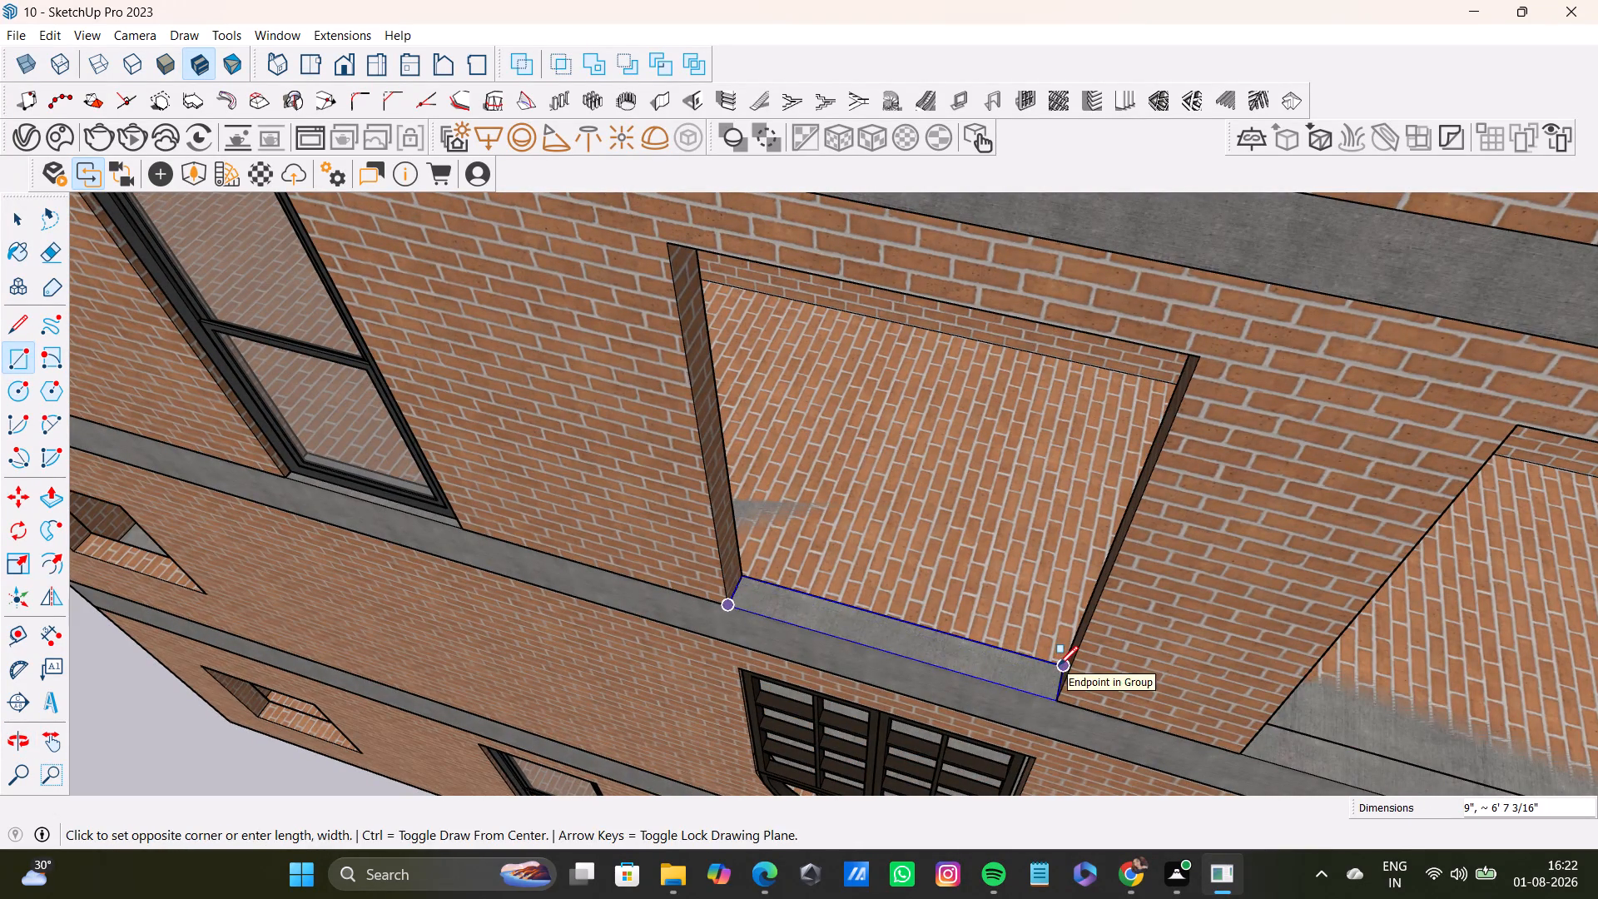
left_click(1059, 665)
key("space")
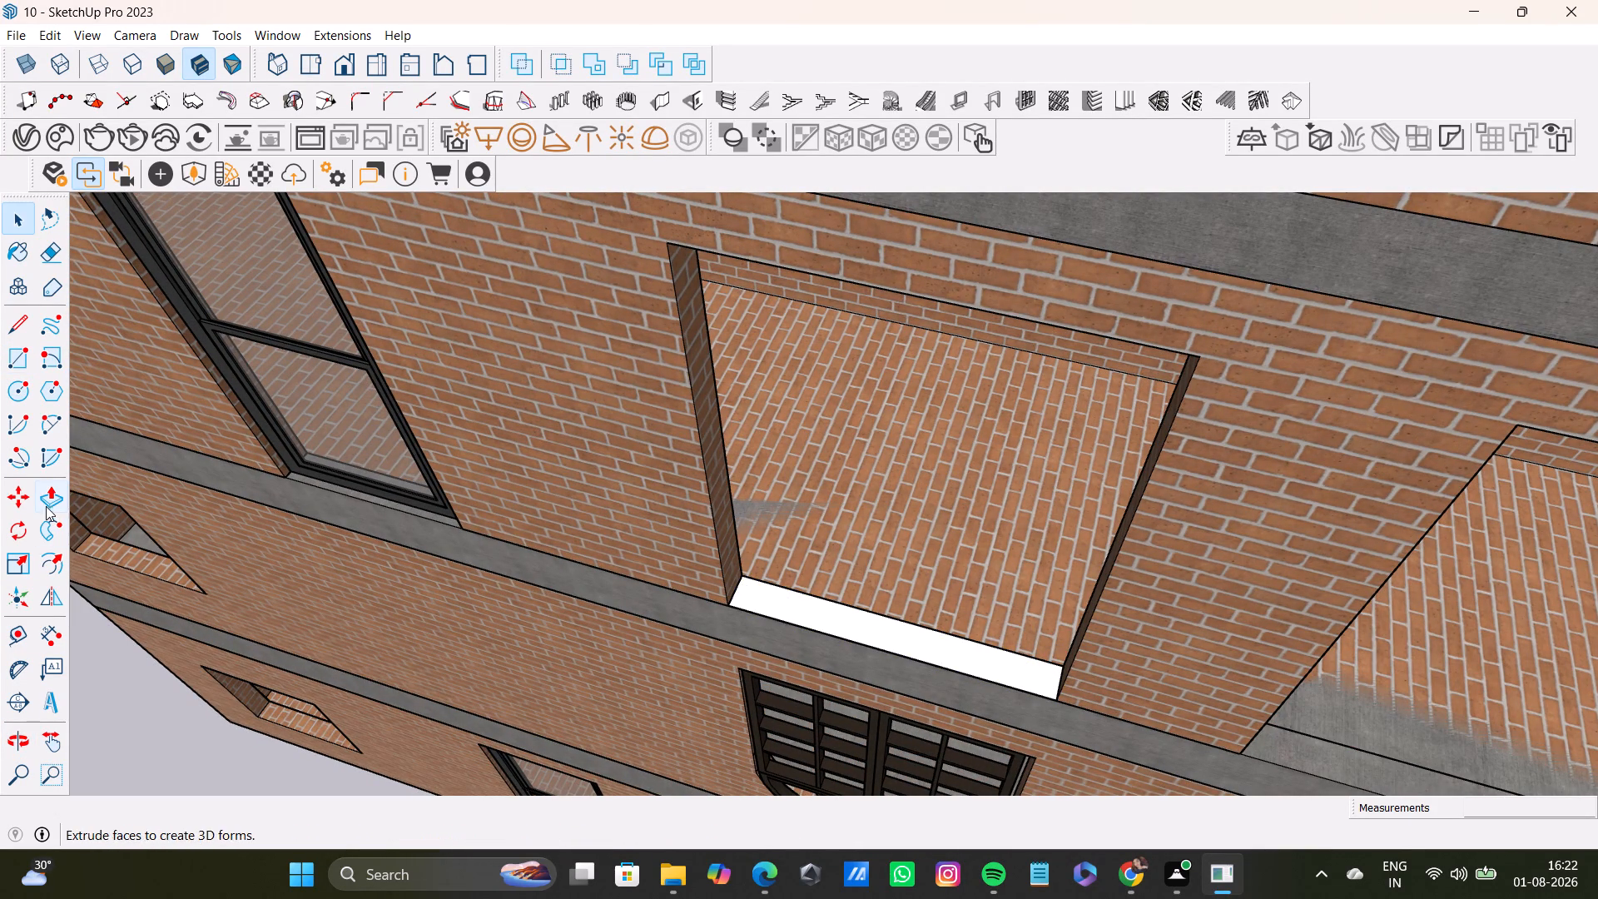
Push/Pull the sill rectangle up about 1 1/4" into a thin slab.
left_click_drag(46, 506, 56, 503)
left_click(885, 627)
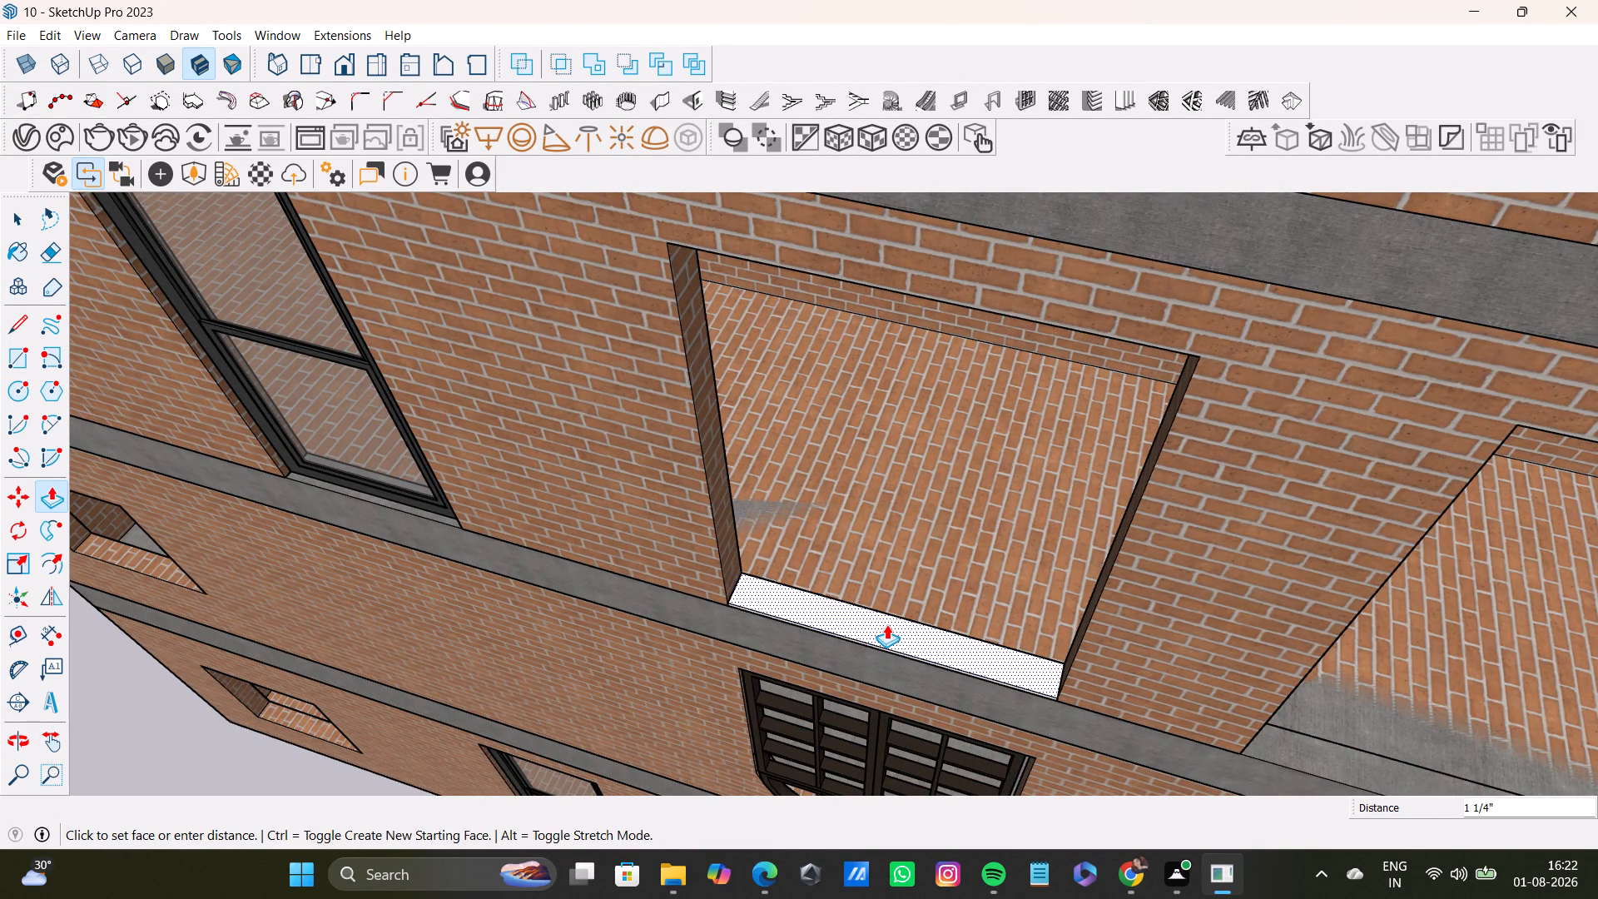
left_click(886, 624)
key("space")
Copy the sill slab about 9' 8" across to the sill of the neighbouring wide opening near the front corner.
middle_click_drag(925, 634, 928, 479)
double_click(935, 613)
double_click(935, 613)
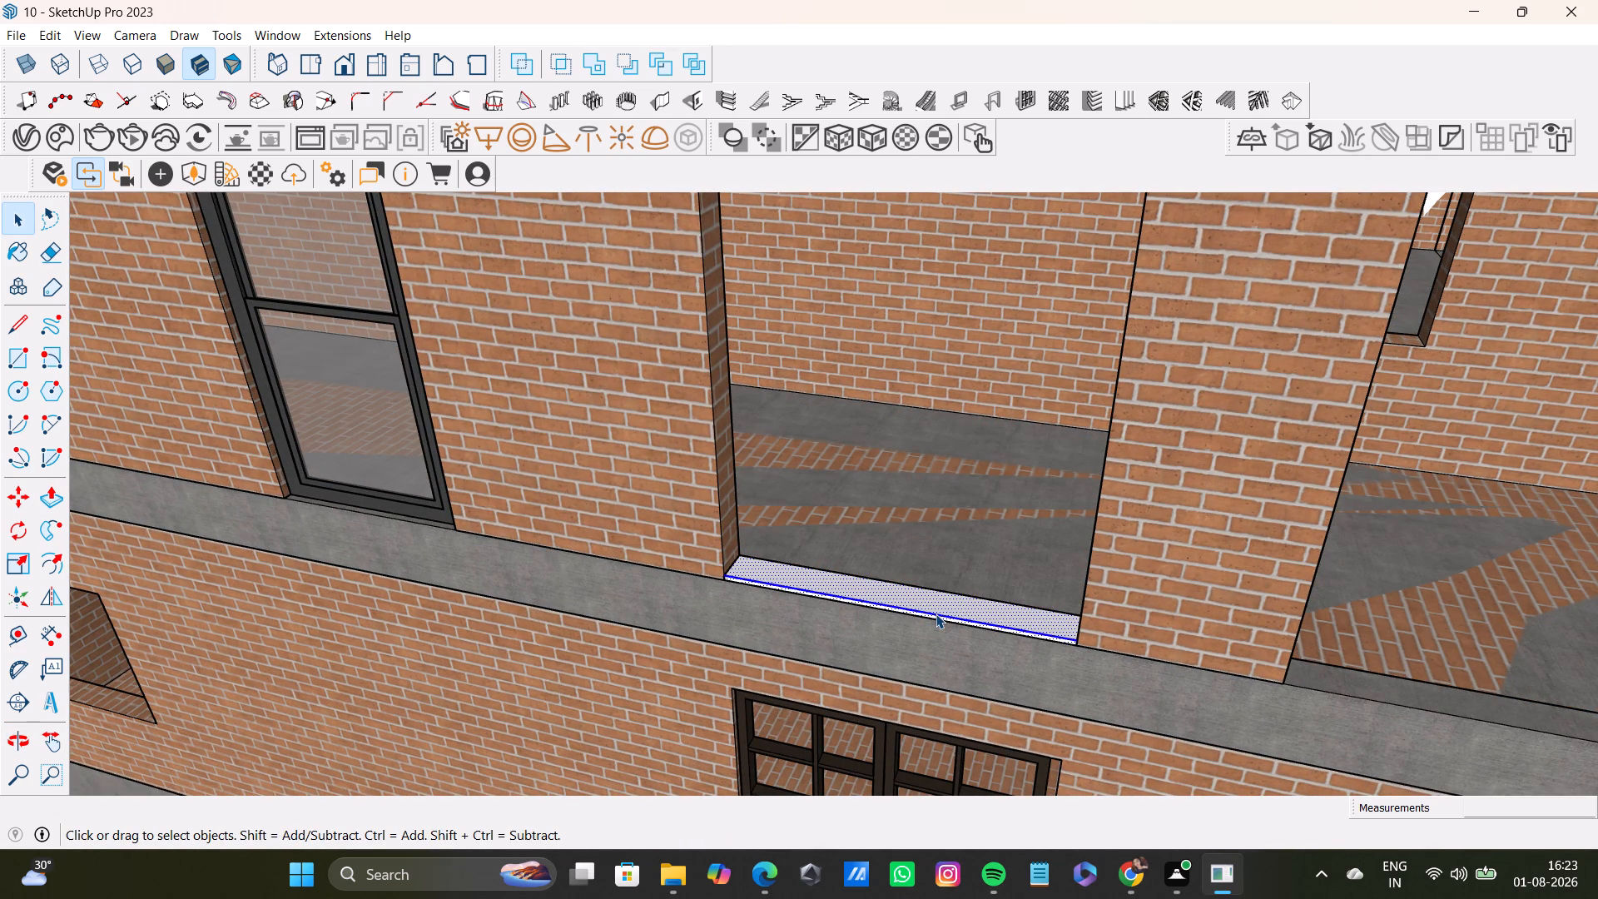
key("m")
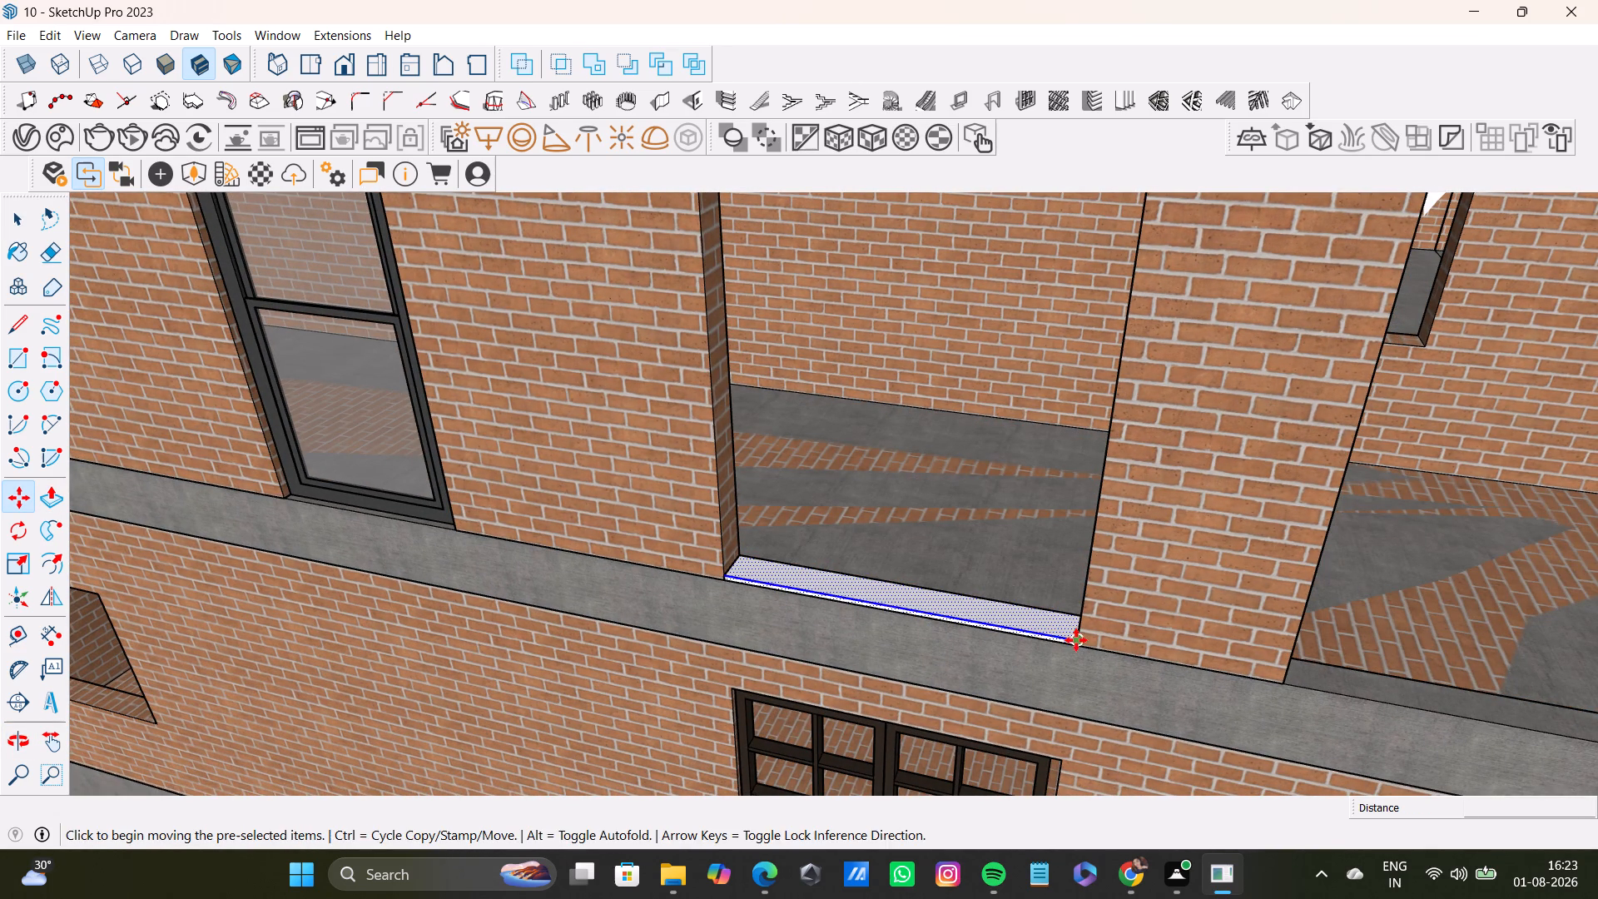
left_click(1084, 642)
middle_click_drag(1439, 623, 633, 485)
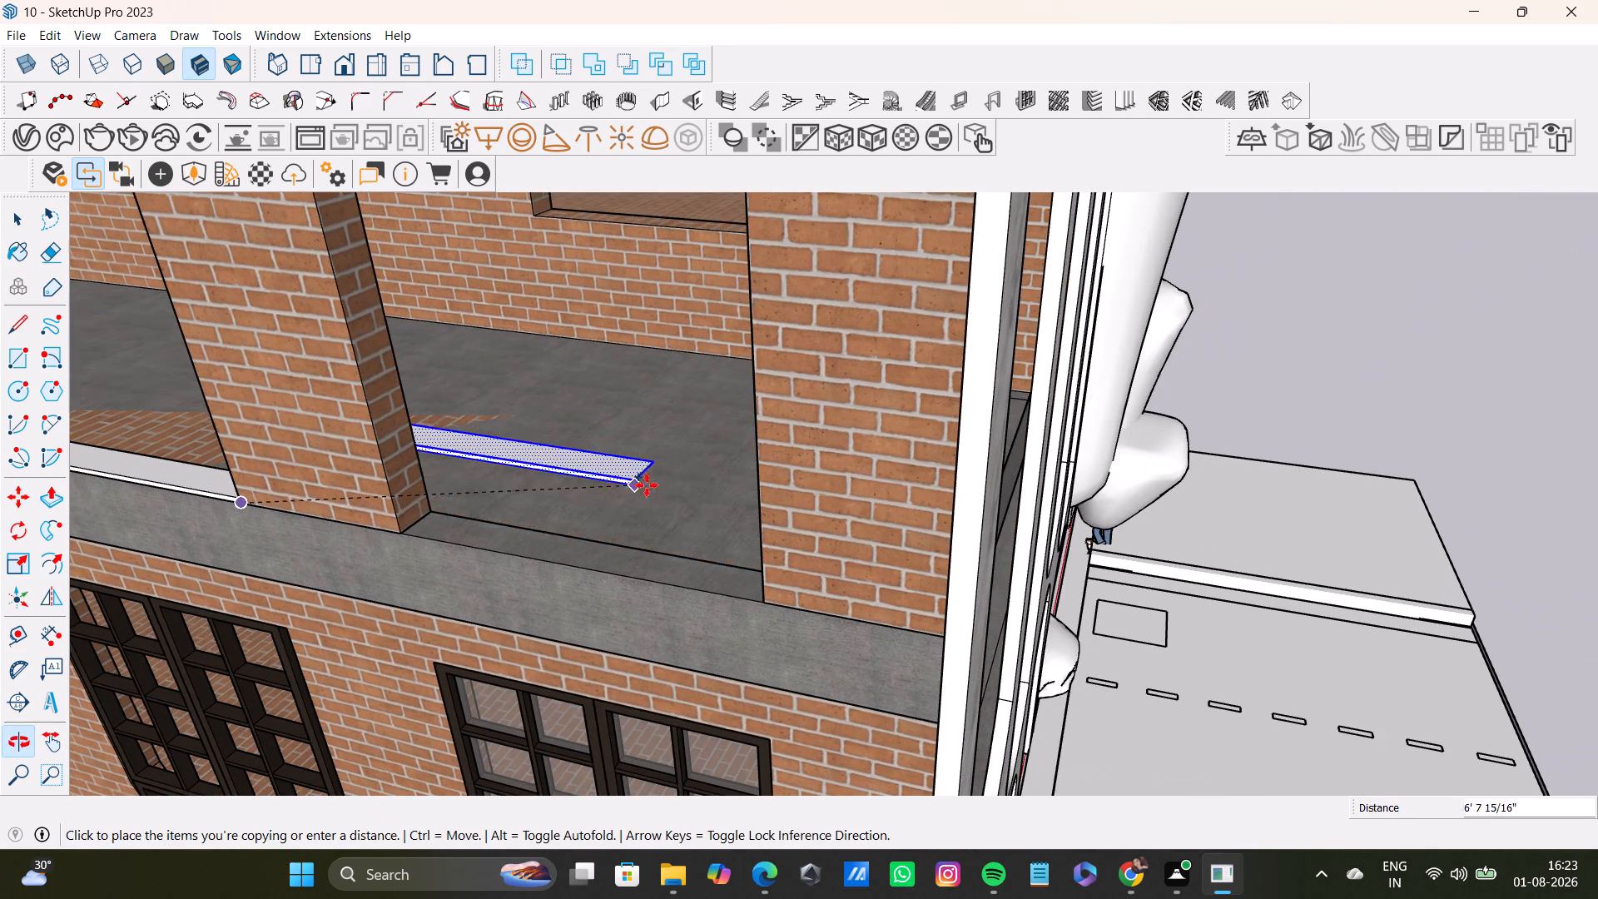
left_click(765, 604)
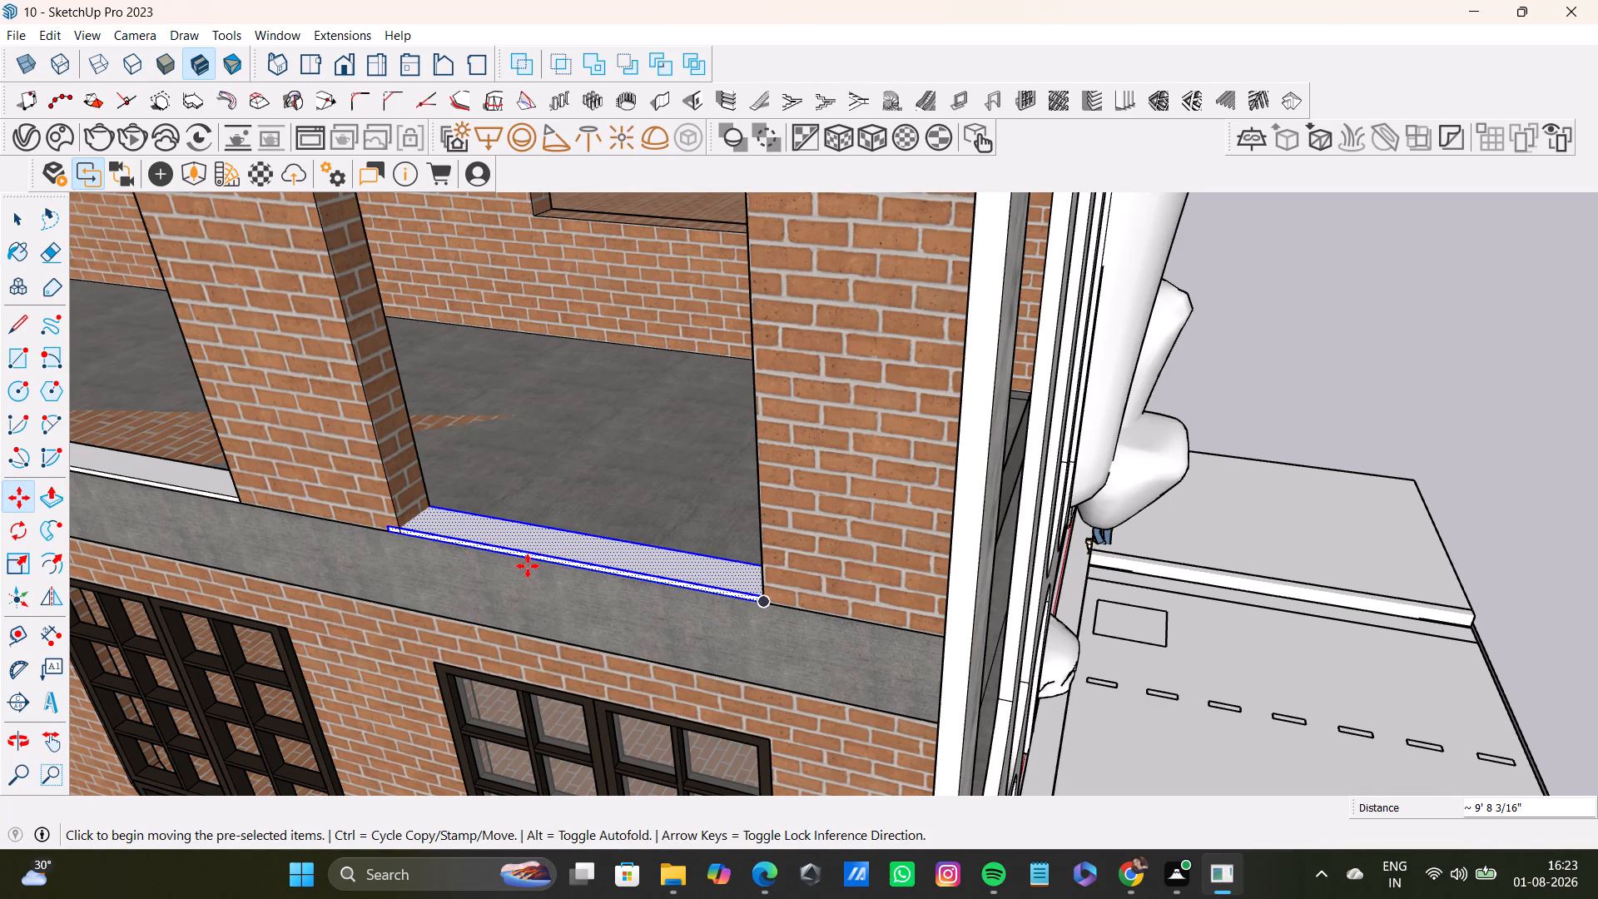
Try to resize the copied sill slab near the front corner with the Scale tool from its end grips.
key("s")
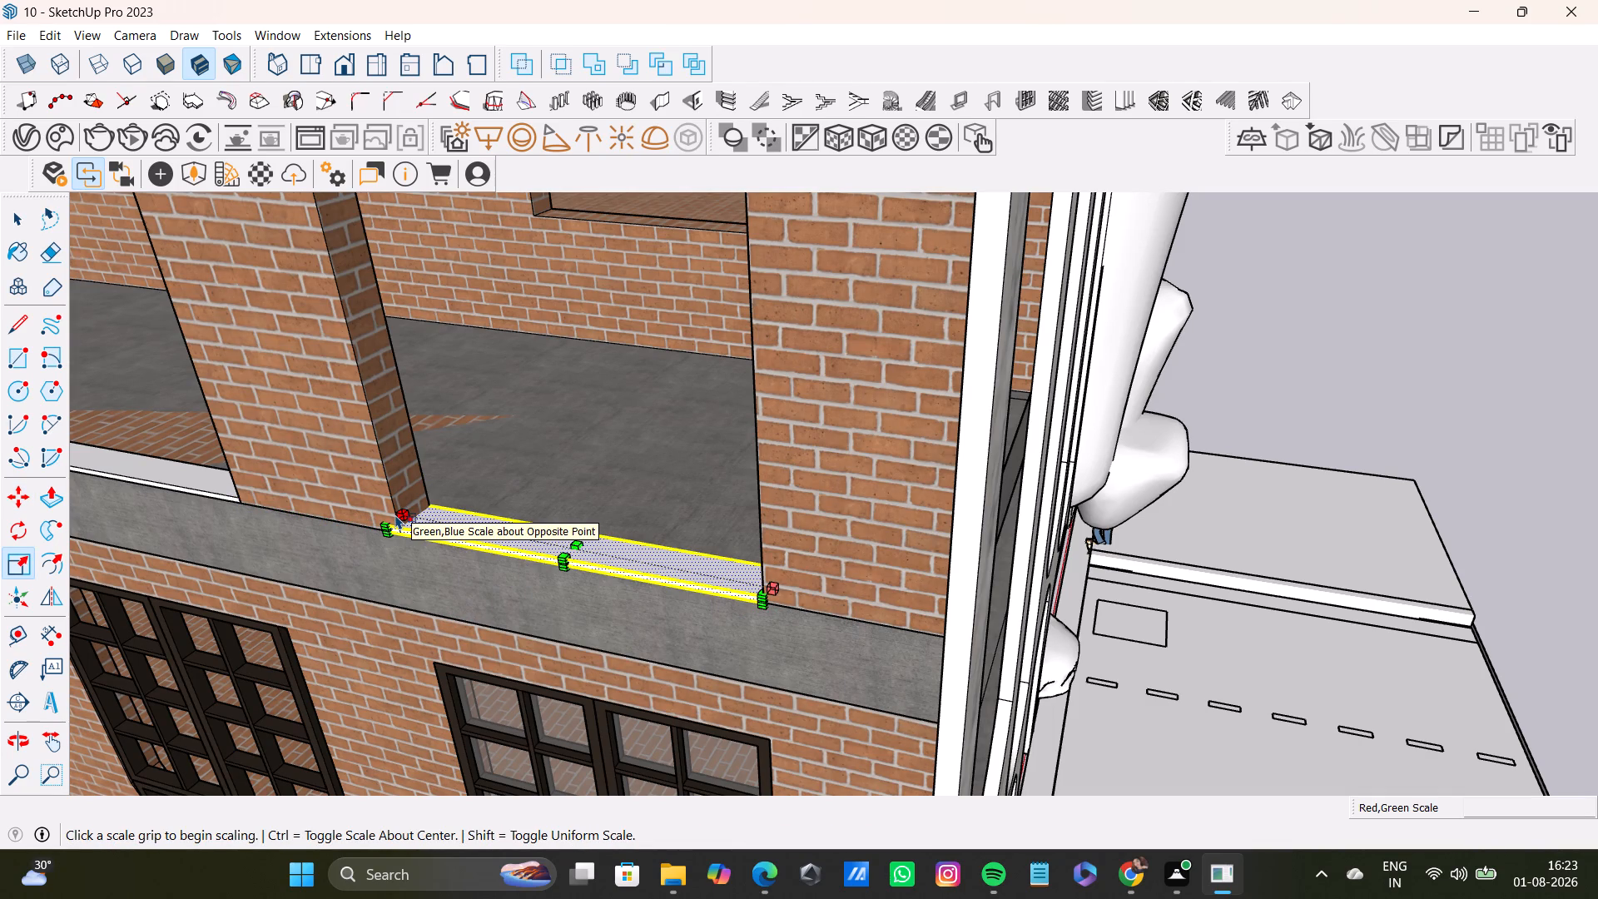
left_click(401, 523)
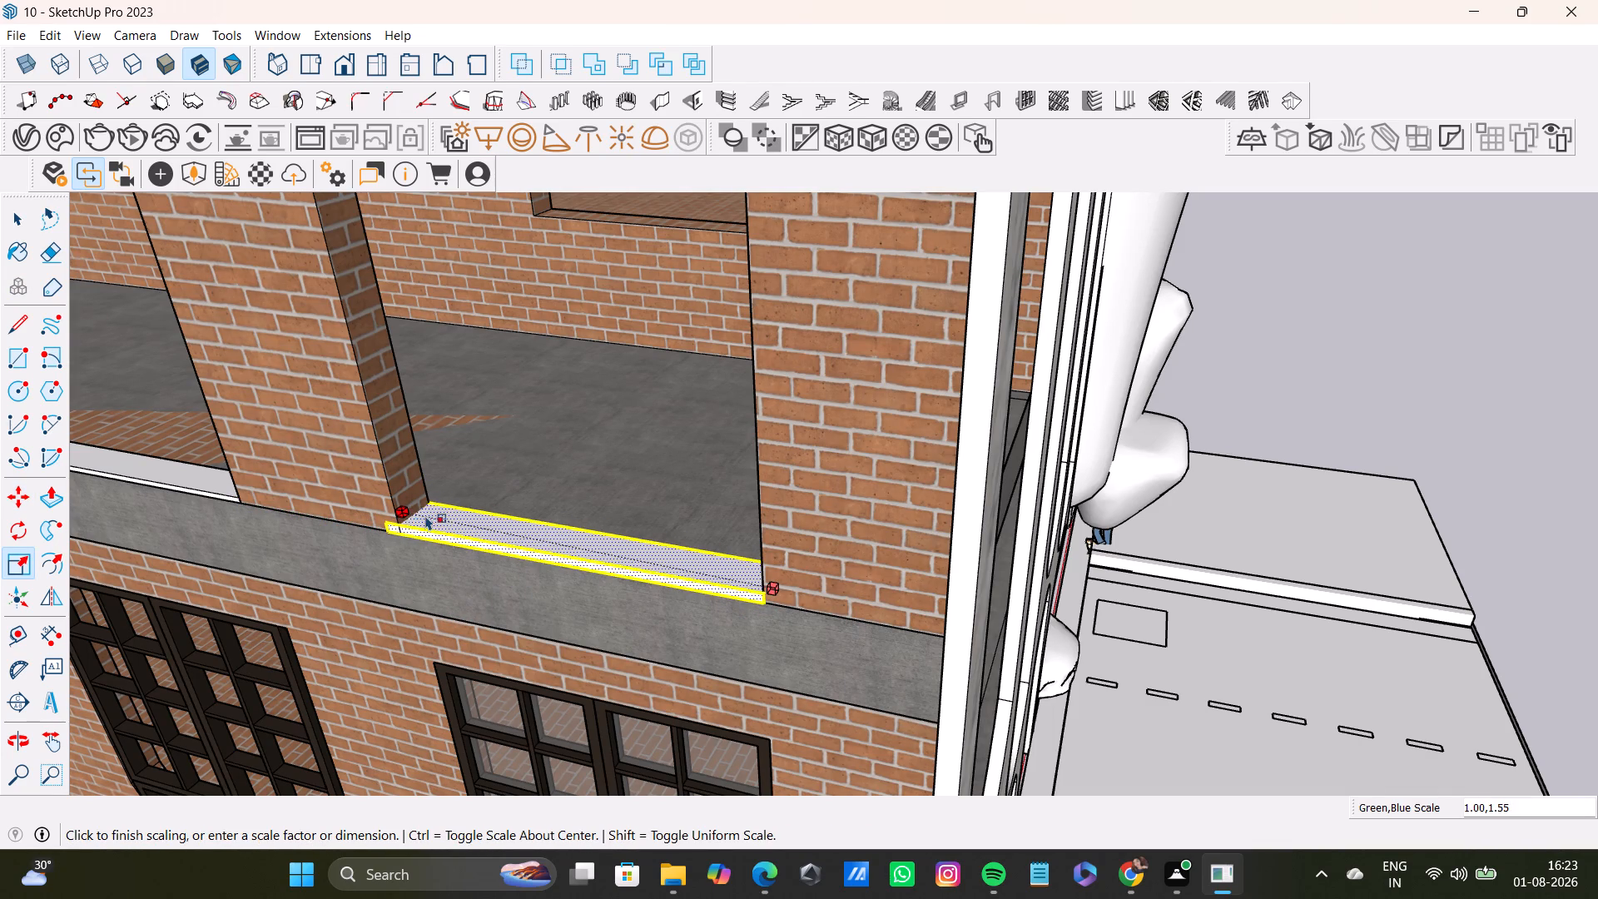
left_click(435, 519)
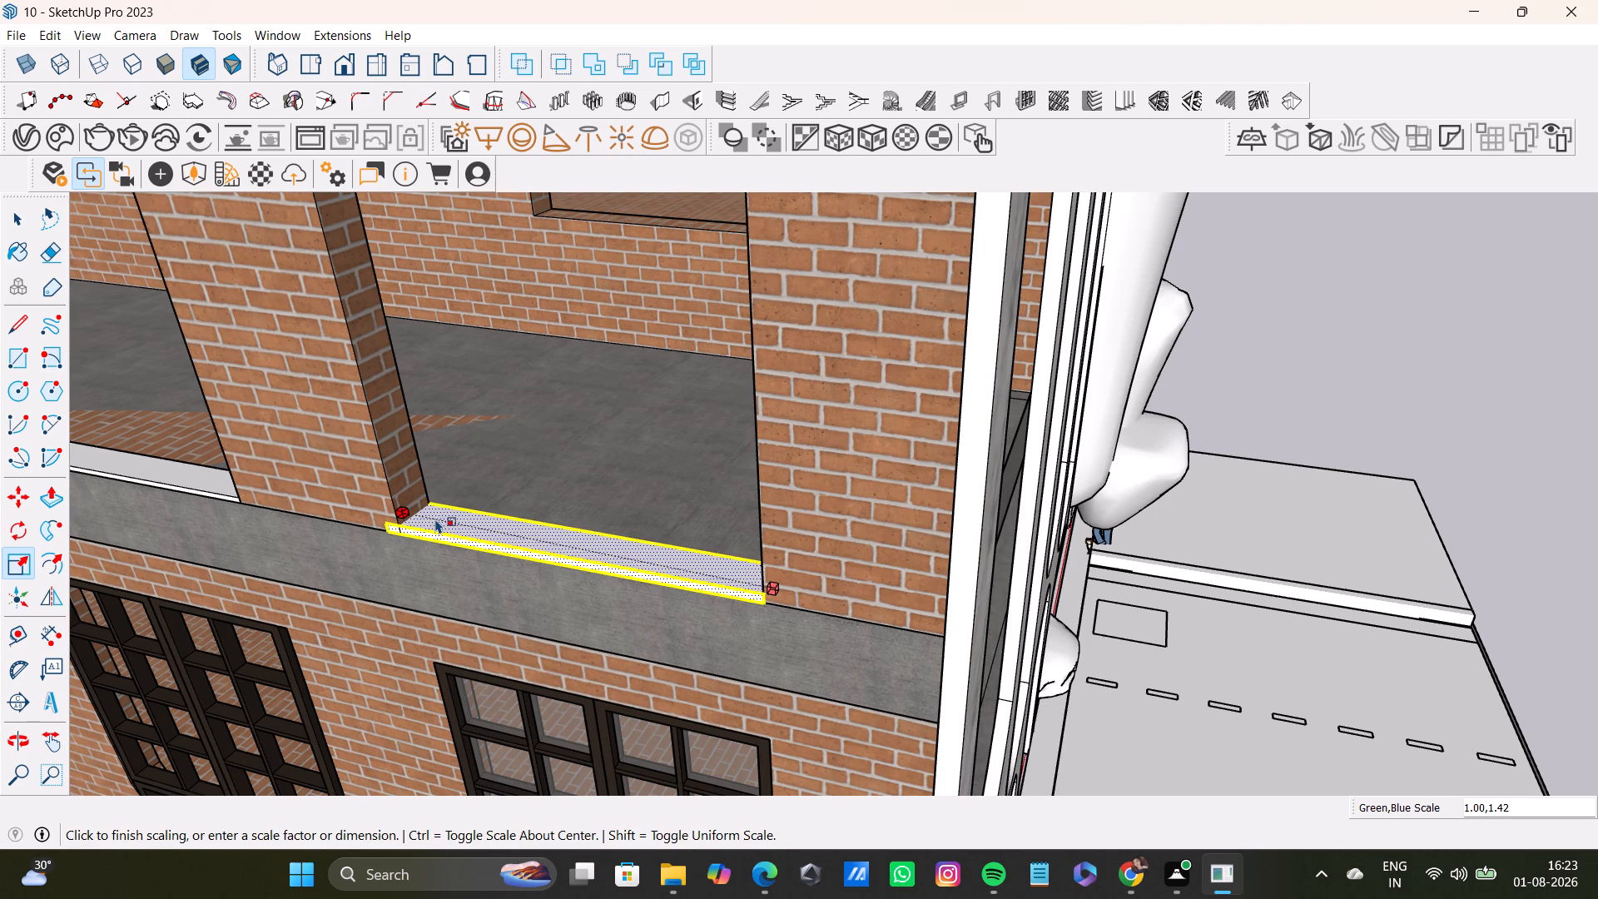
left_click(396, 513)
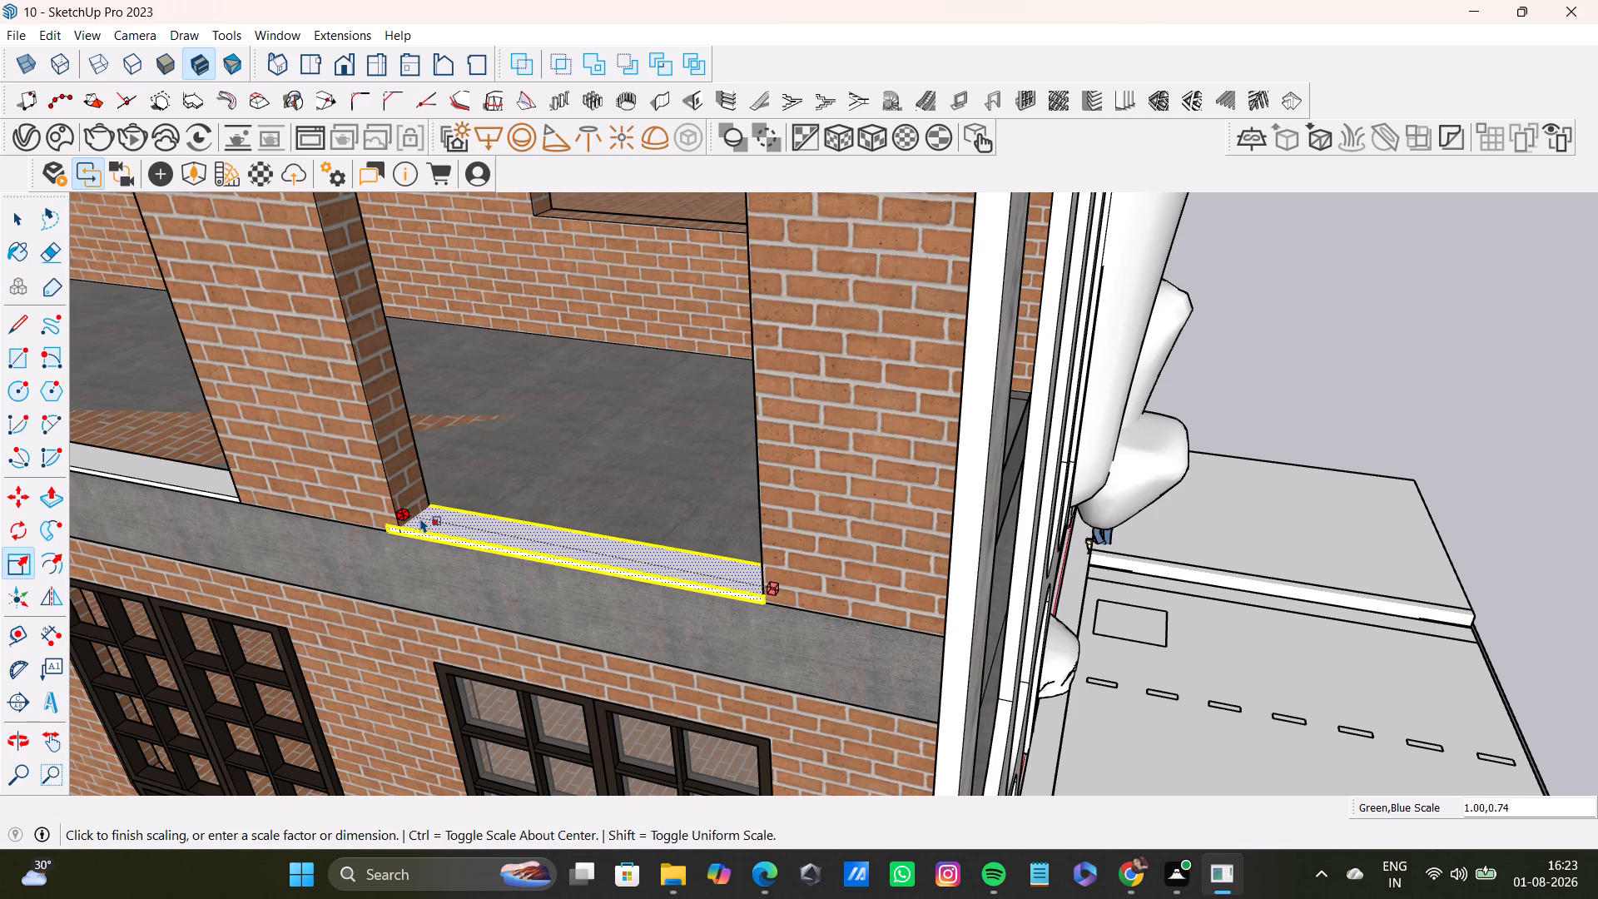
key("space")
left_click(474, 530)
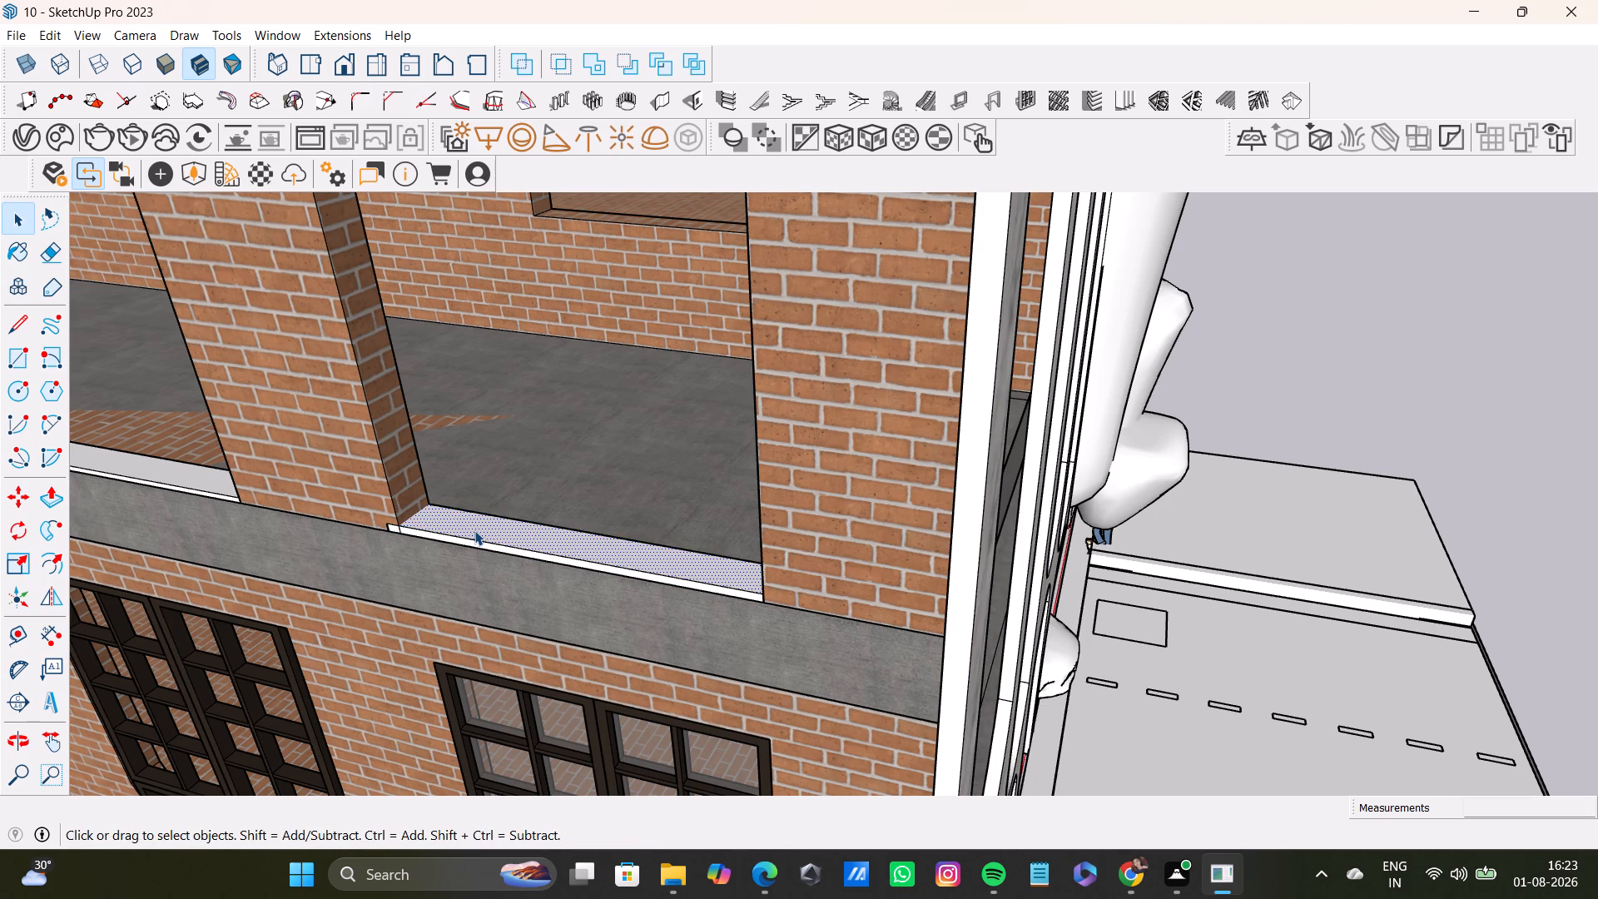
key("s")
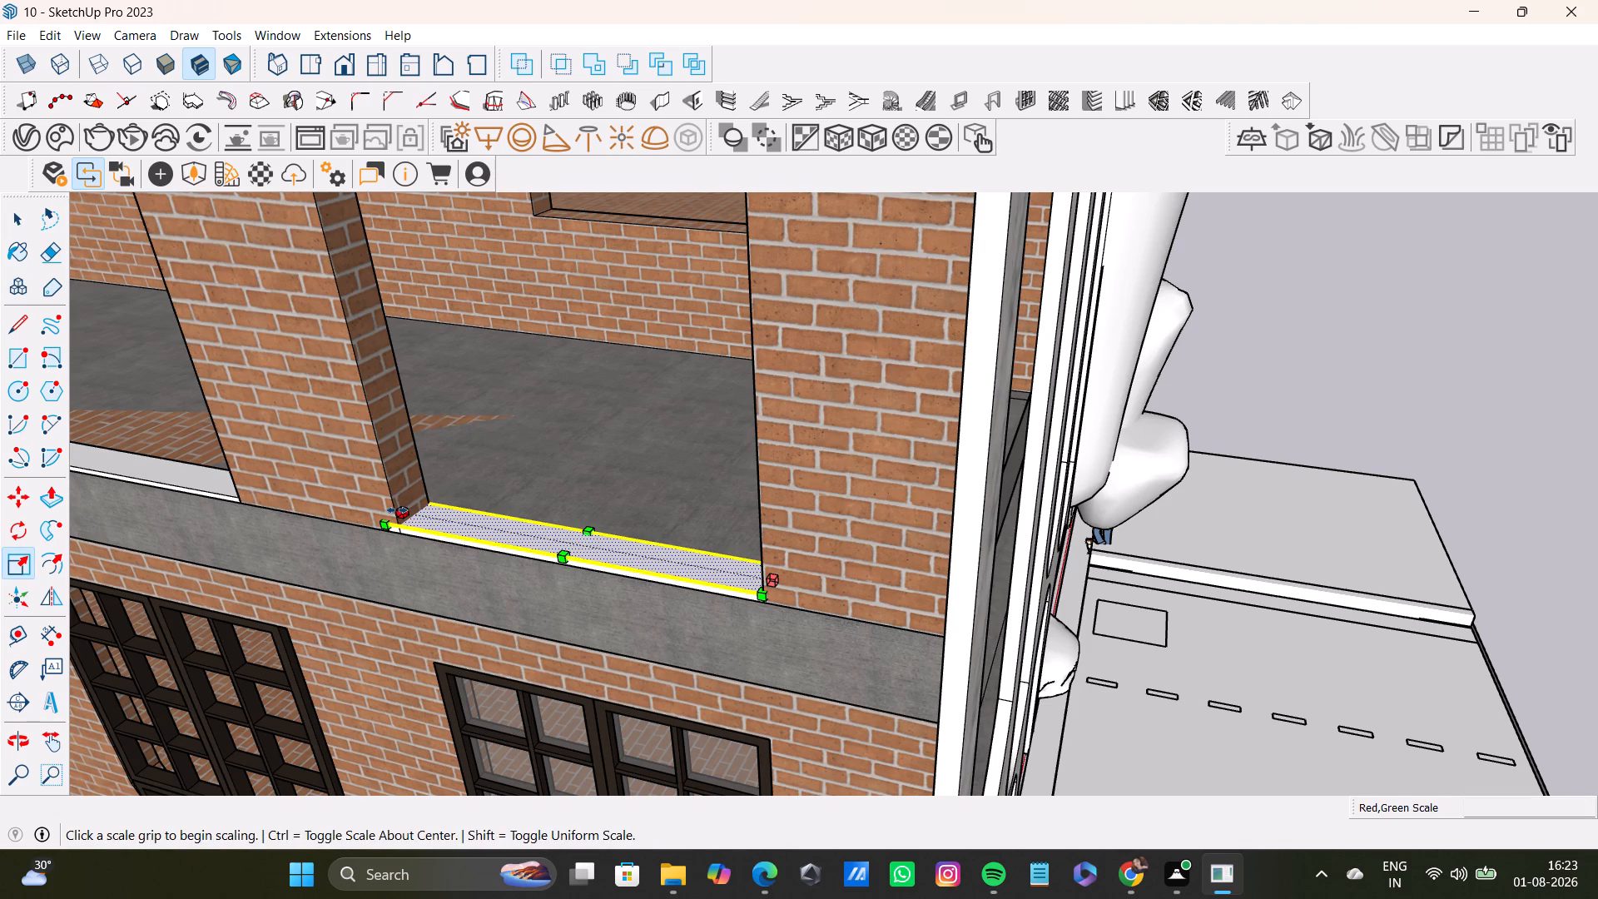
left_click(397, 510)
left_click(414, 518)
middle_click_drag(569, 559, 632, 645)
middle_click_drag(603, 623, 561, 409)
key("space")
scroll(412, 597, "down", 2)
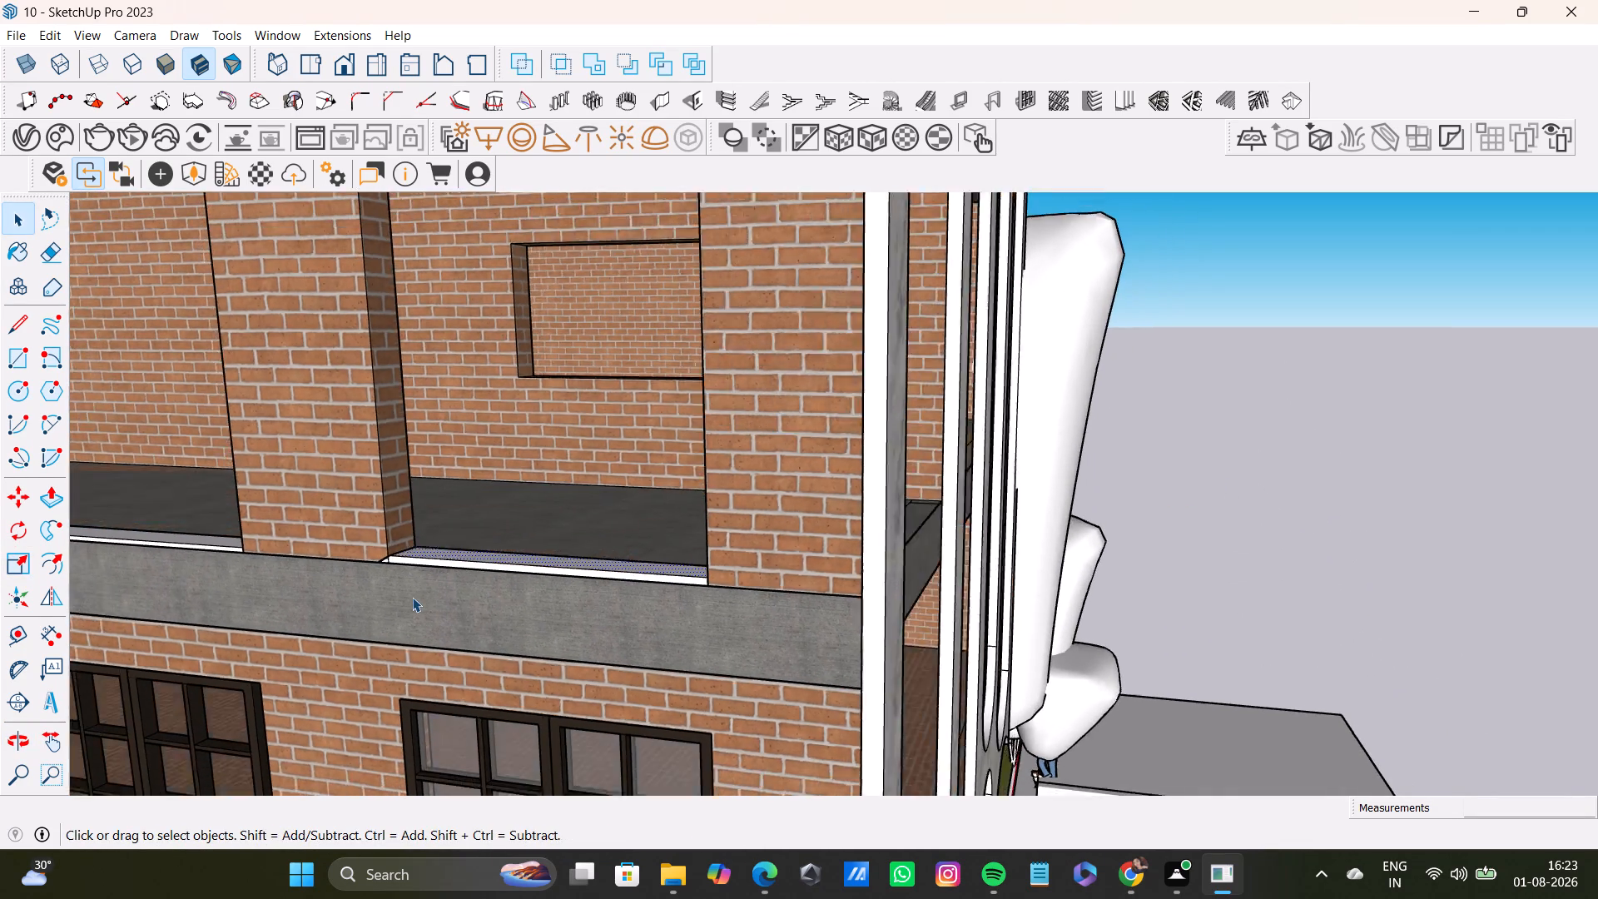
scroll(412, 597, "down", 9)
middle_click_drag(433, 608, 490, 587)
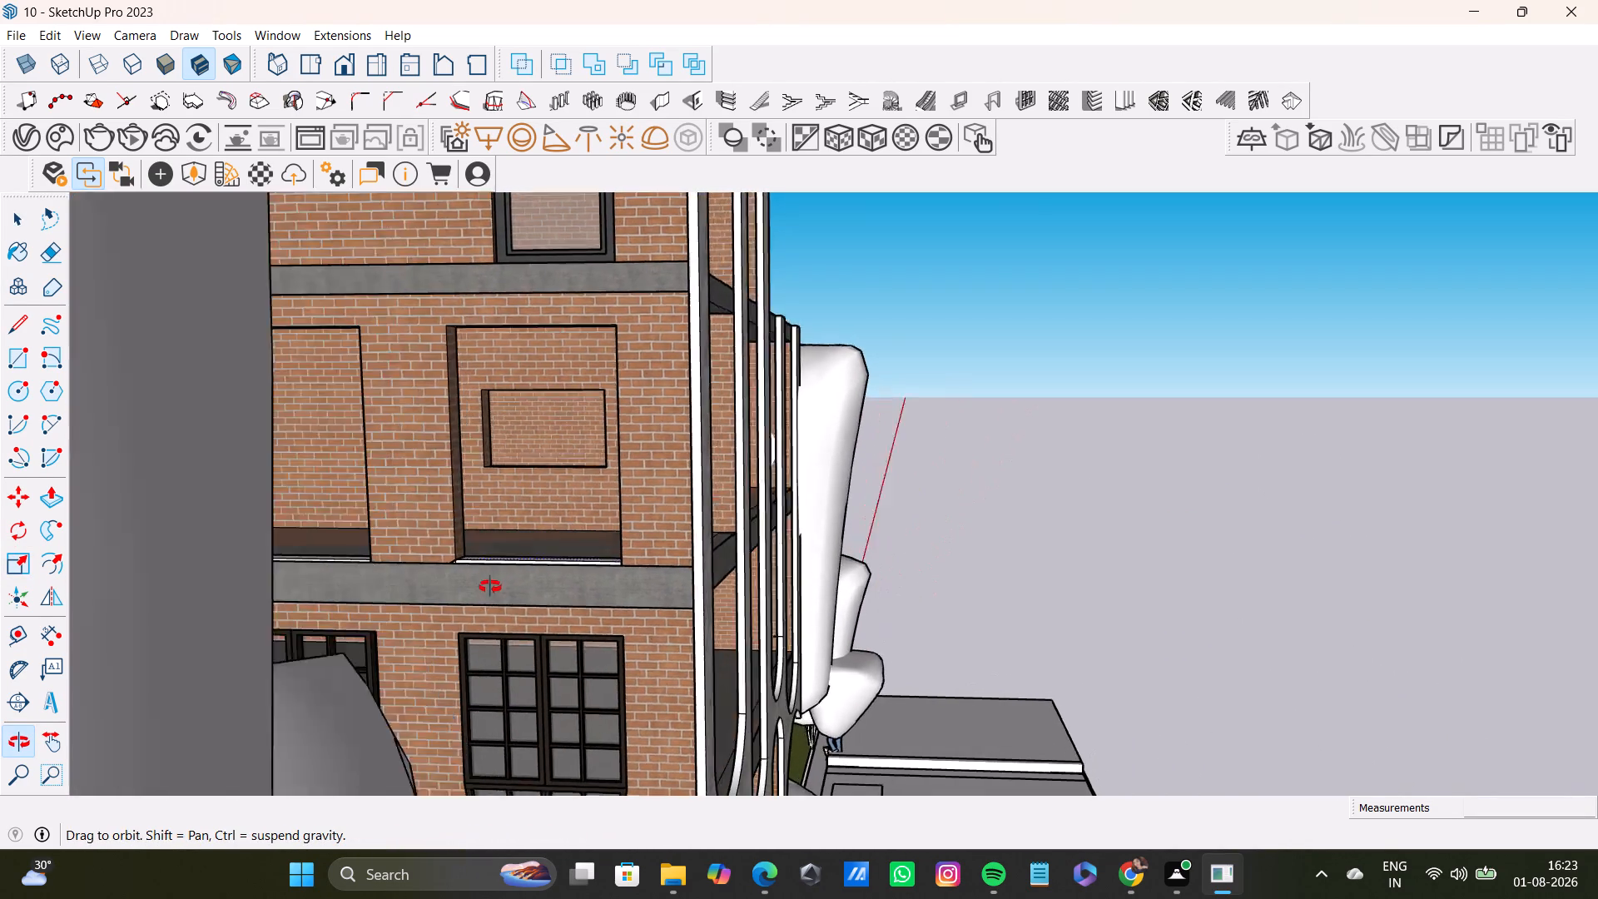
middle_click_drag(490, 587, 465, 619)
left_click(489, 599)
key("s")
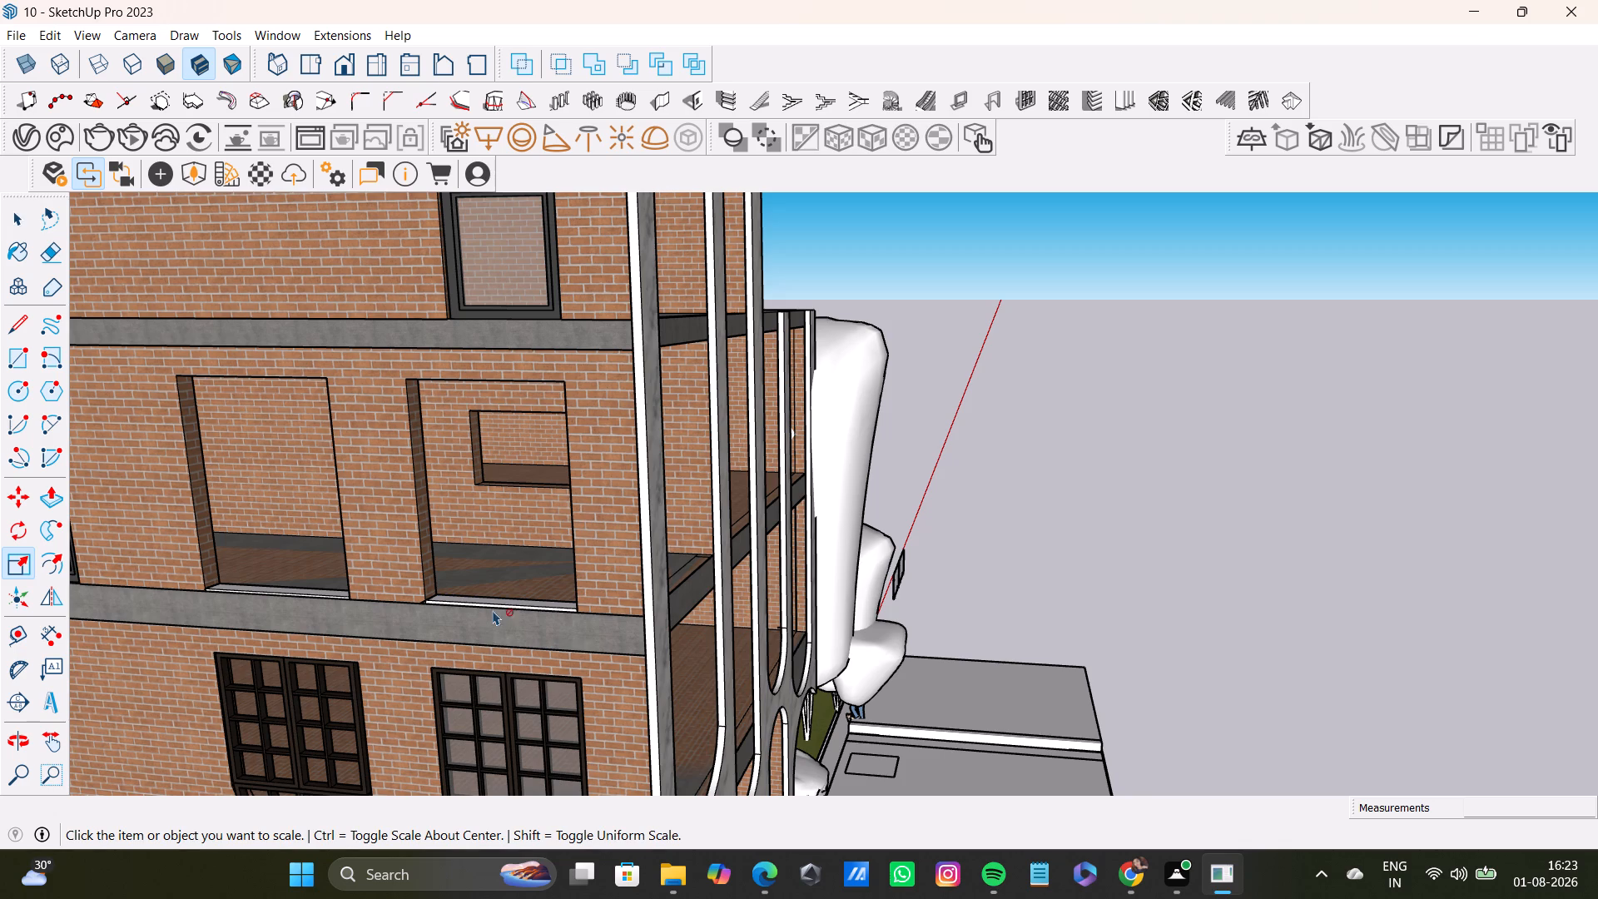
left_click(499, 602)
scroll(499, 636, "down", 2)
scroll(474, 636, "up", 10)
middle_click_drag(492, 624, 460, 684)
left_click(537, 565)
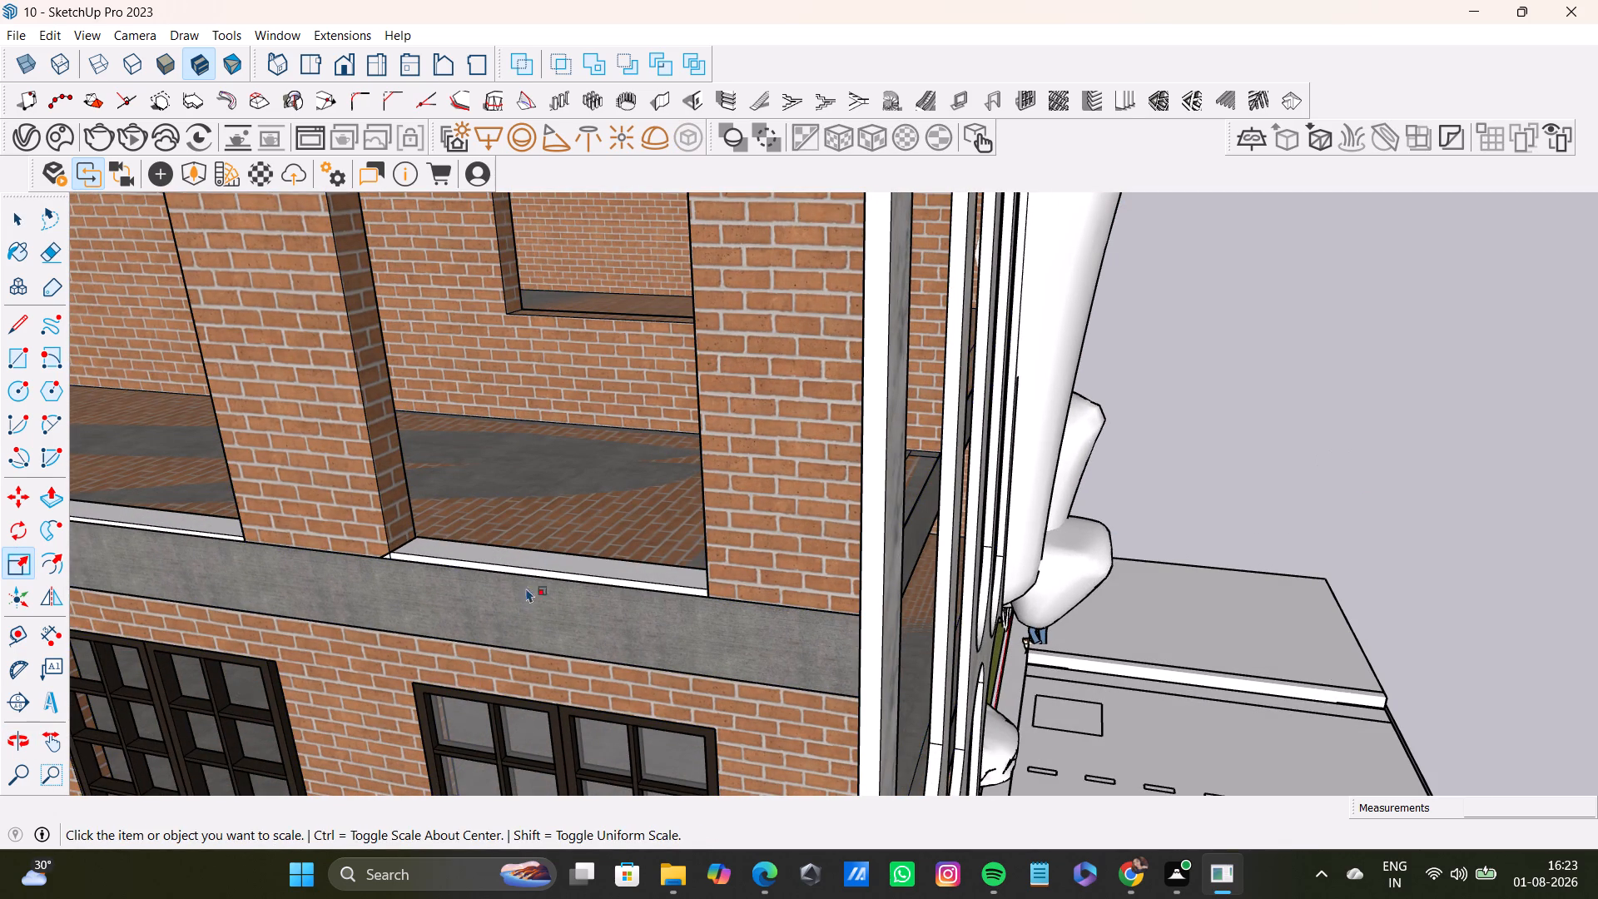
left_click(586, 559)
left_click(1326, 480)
Scale the sill slab in the wide opening near the front corner vertically to about 0.79 of its thickness.
key("space")
left_click(603, 579)
double_click(615, 573)
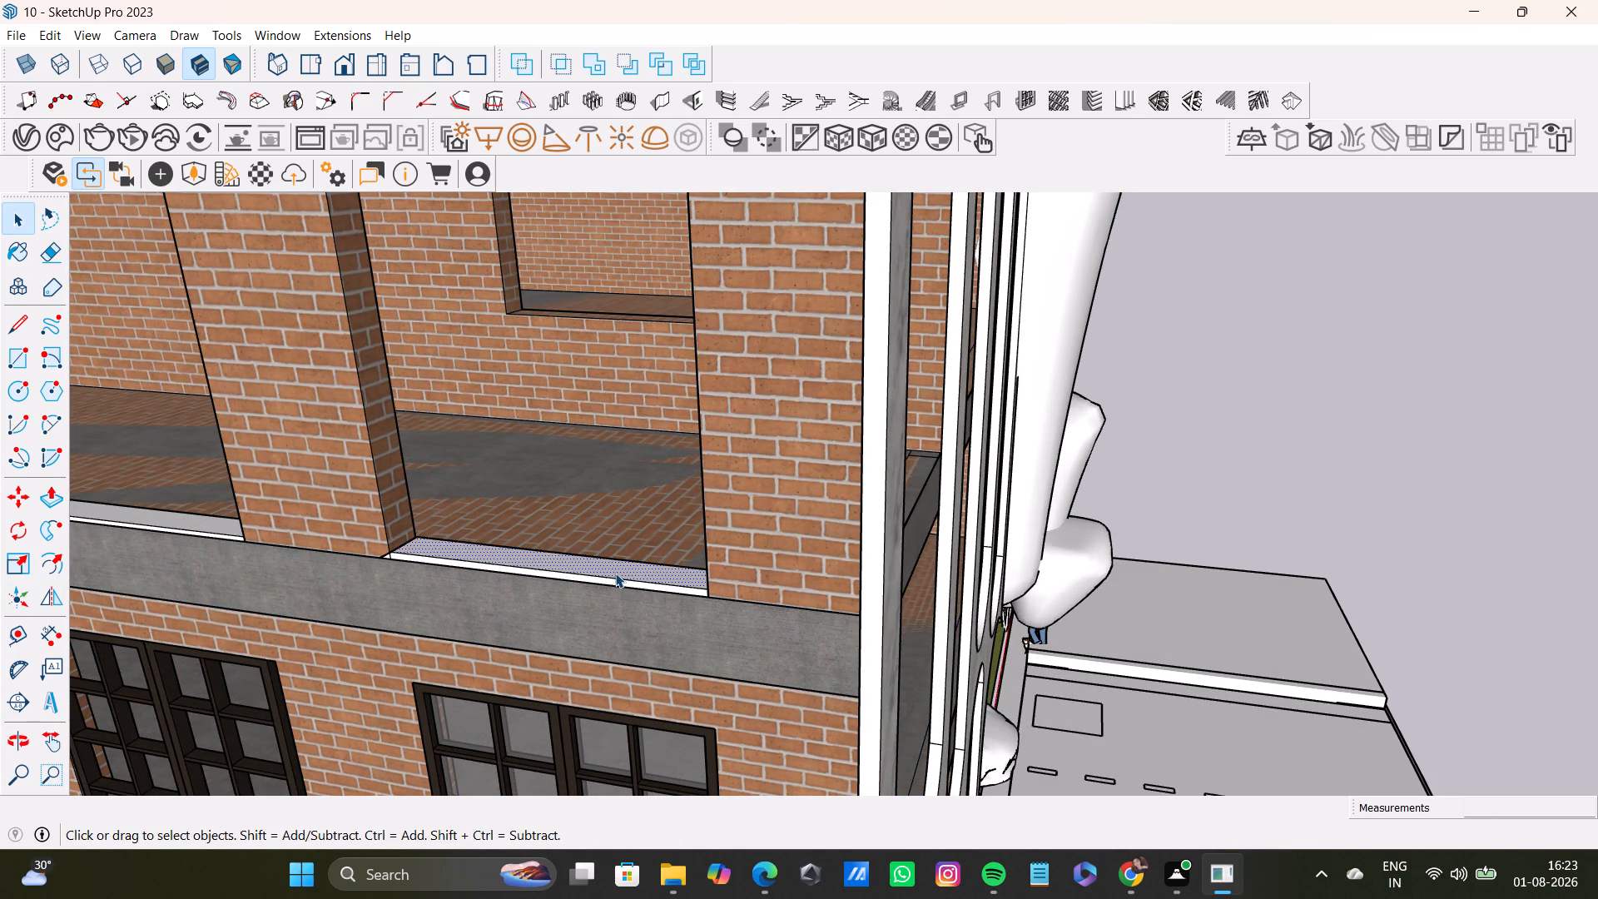
double_click(618, 572)
key("s")
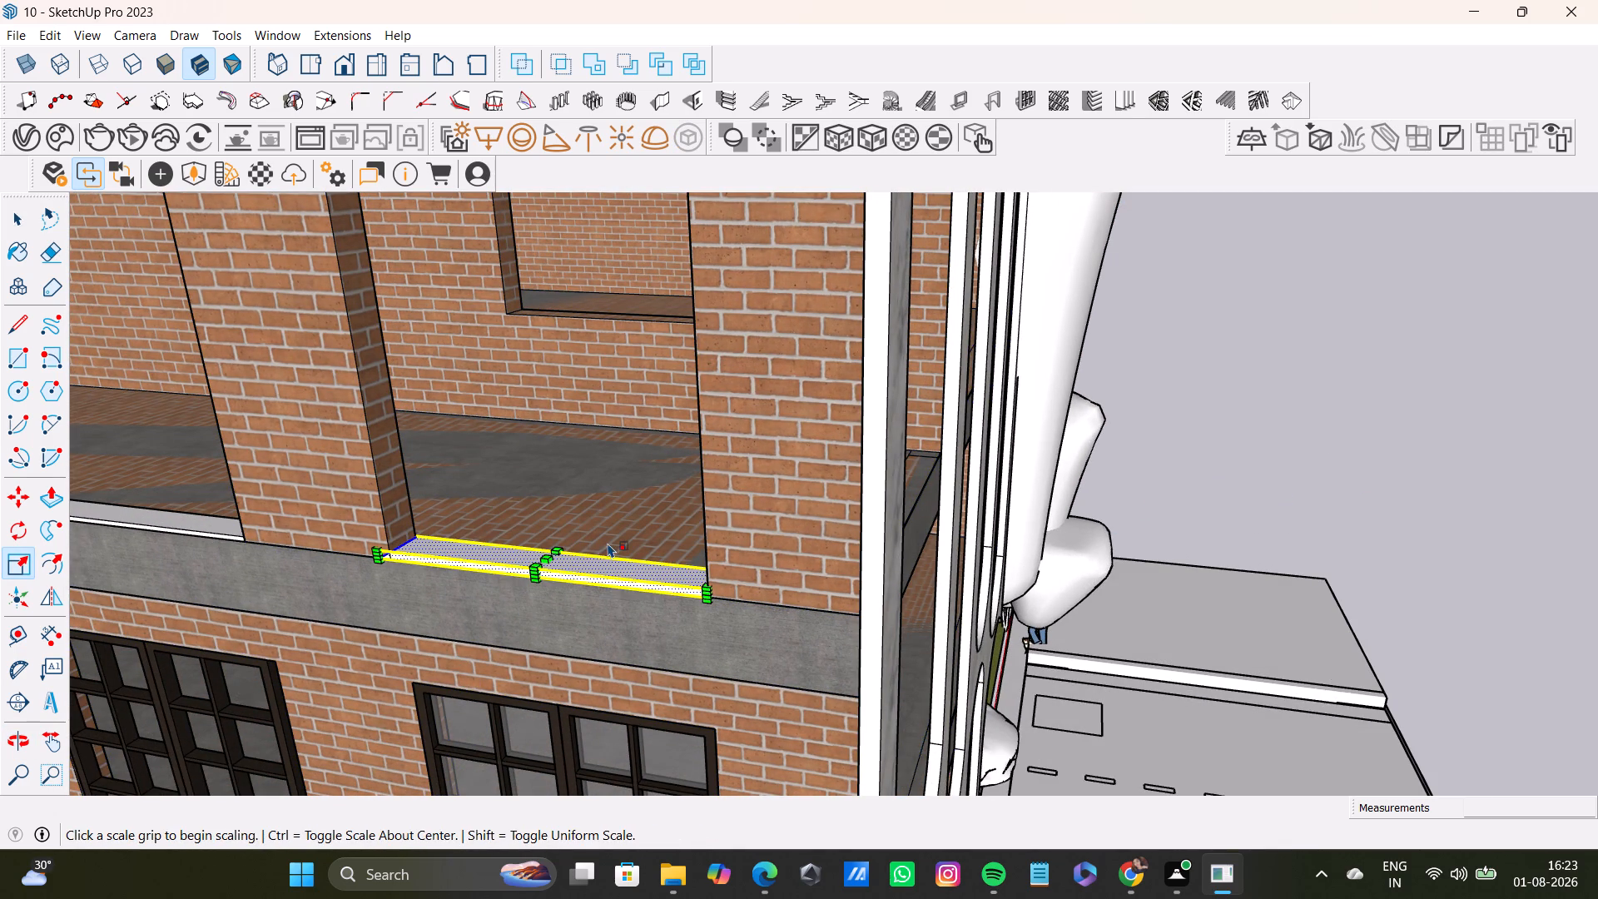
left_click(550, 555)
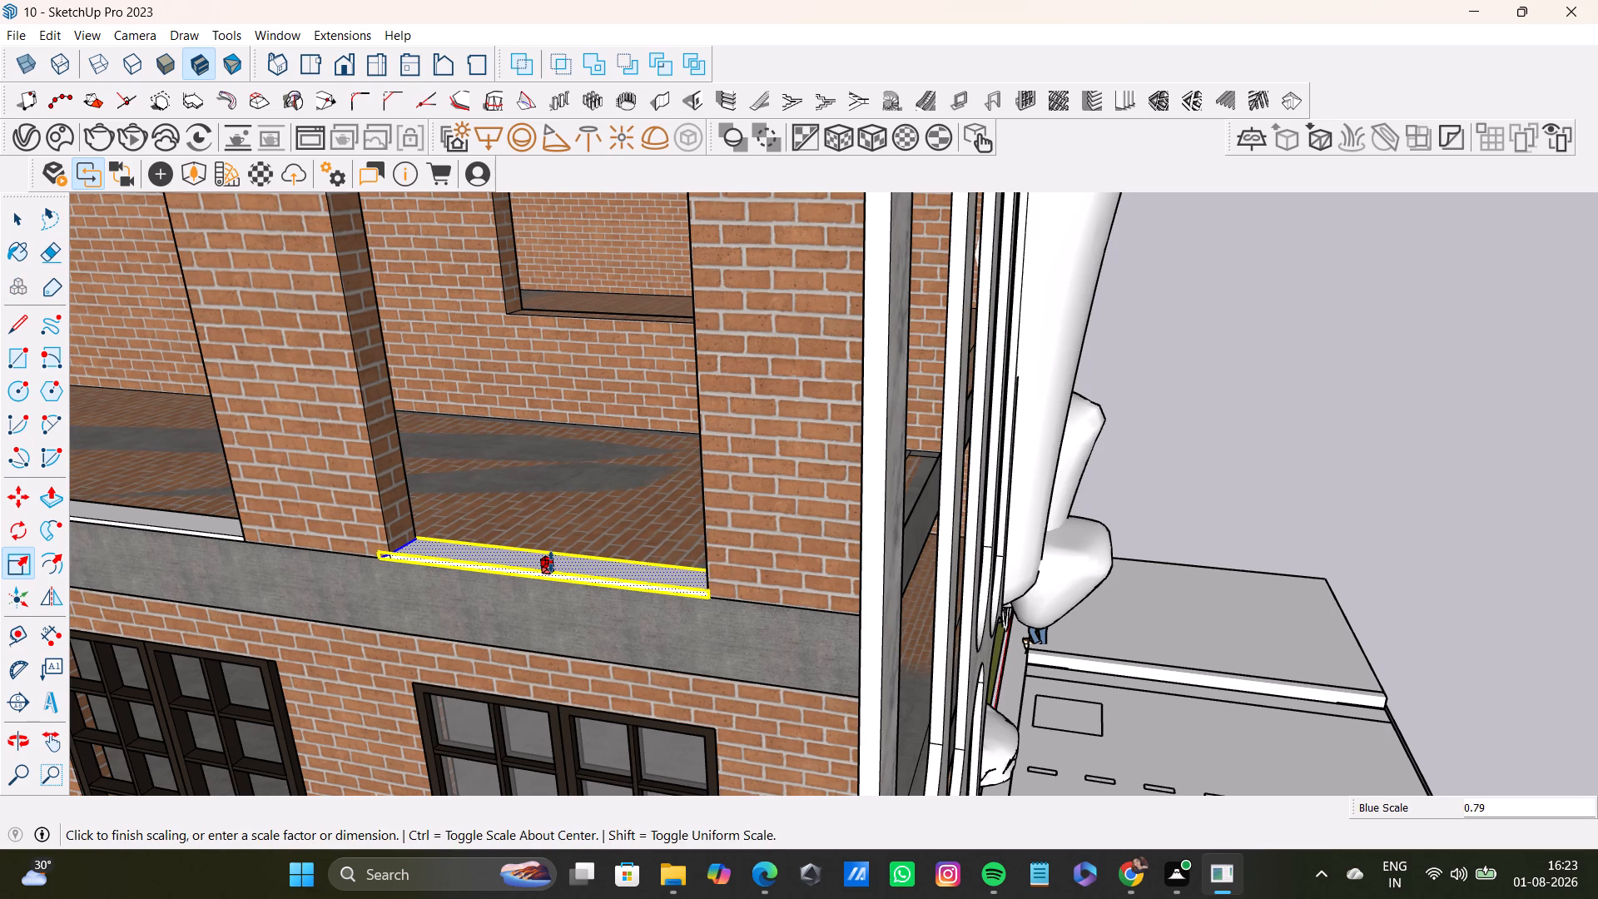
left_click(551, 564)
key("space")
left_click(1318, 421)
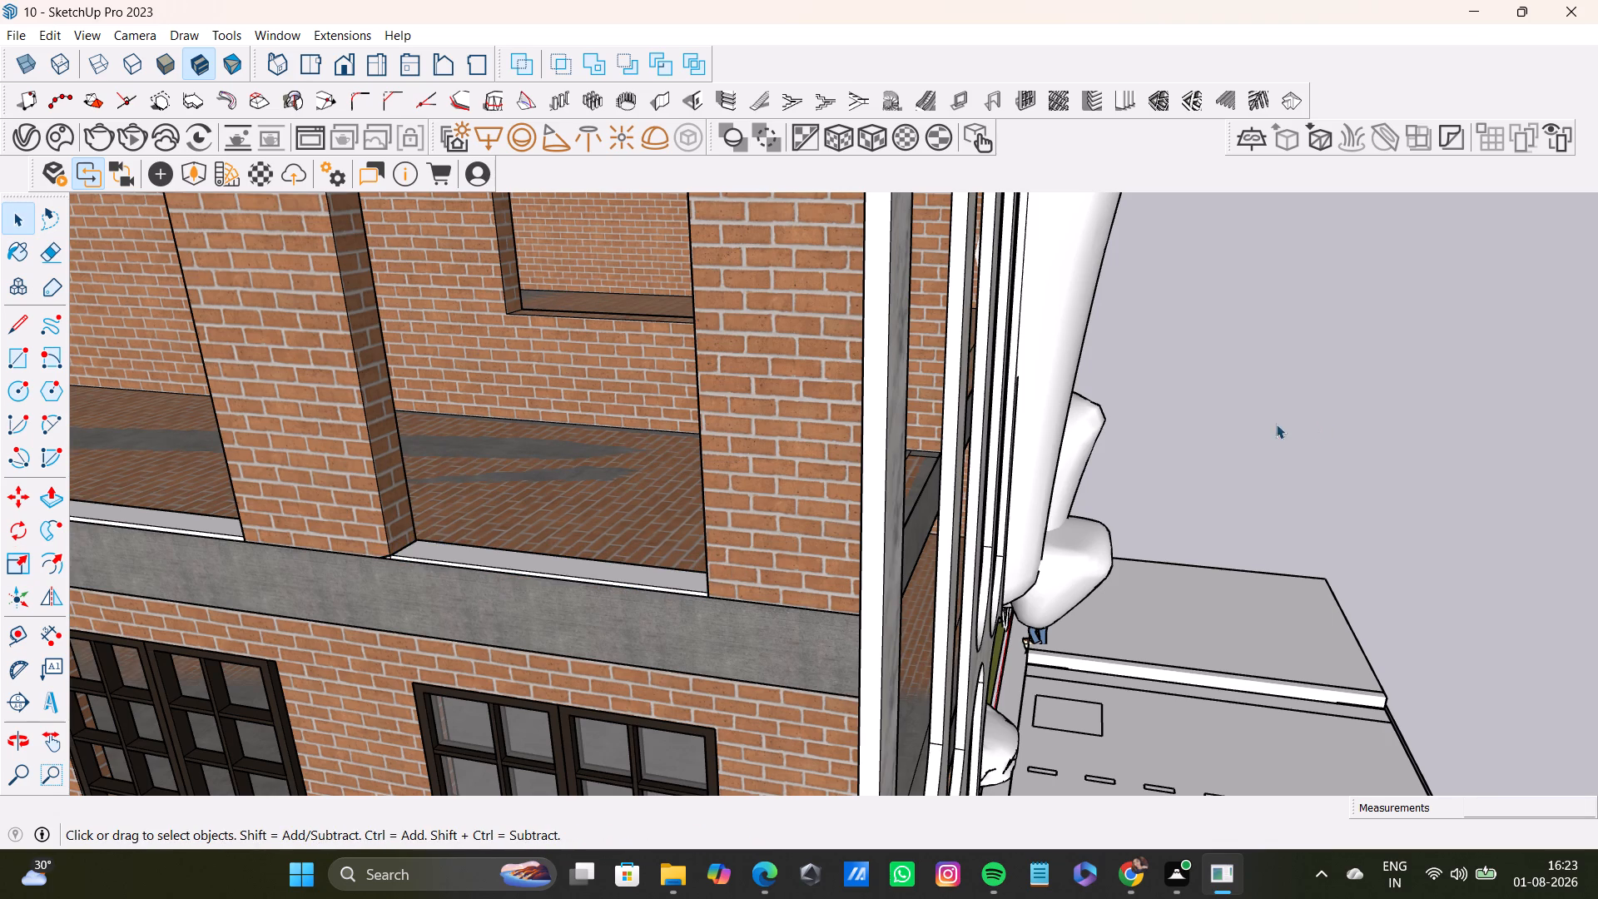
Copy the flat face of the corner opening's sill slab about 55' 9" away into the open space beyond the arched front.
middle_click_drag(635, 666, 659, 512, "shift")
scroll(598, 420, "up", 2)
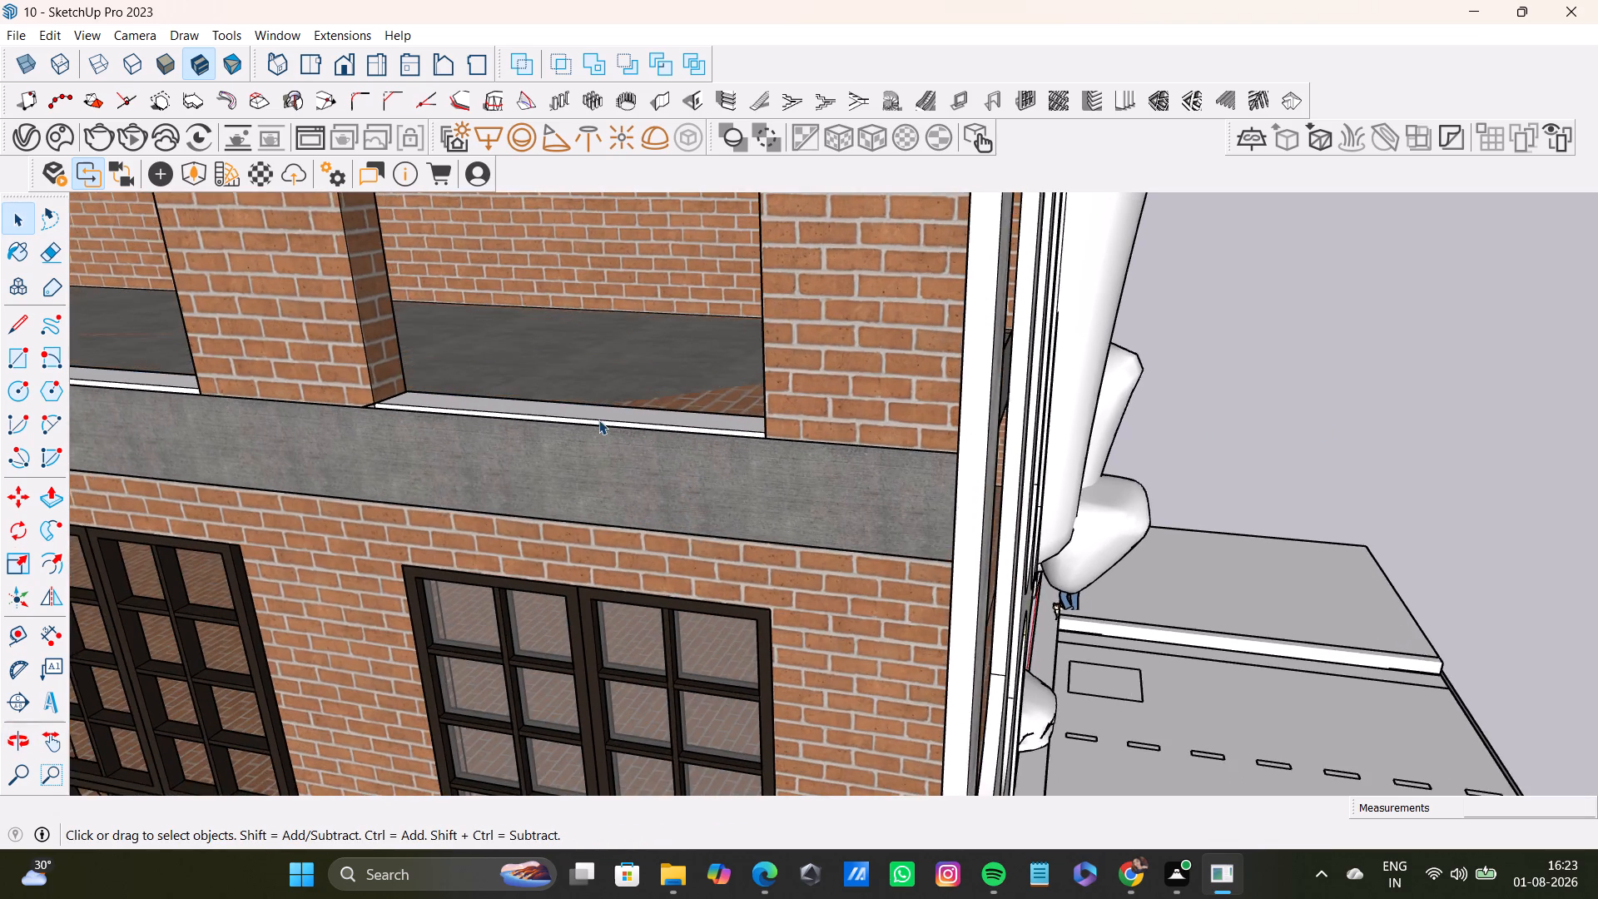
scroll(589, 471, "down", 10)
double_click(627, 449)
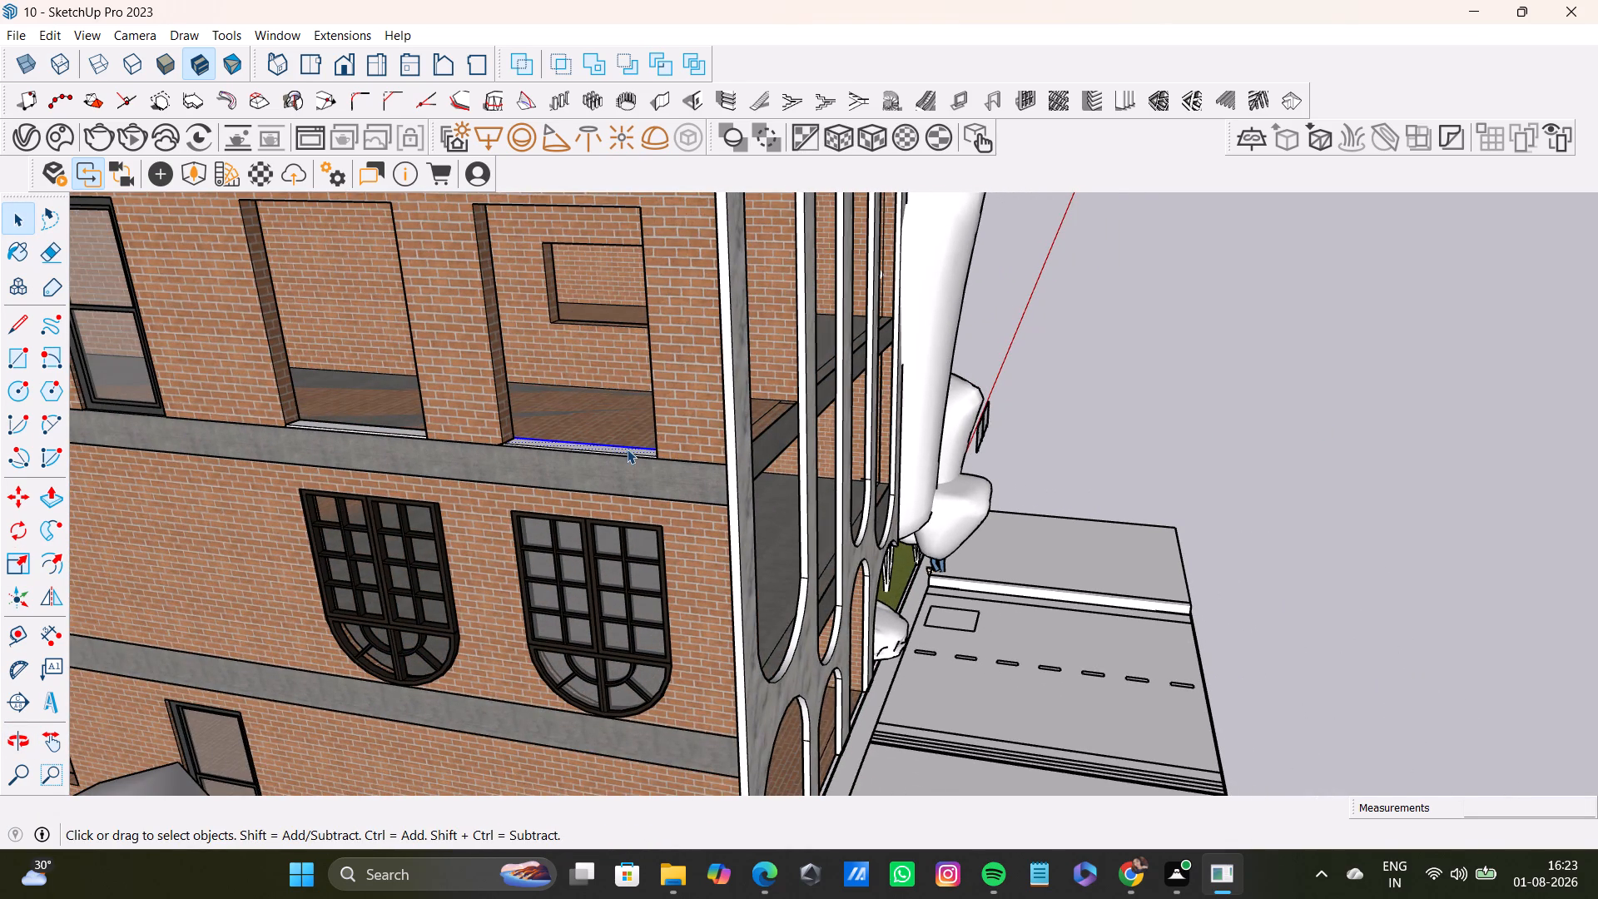
double_click(627, 449)
key("m")
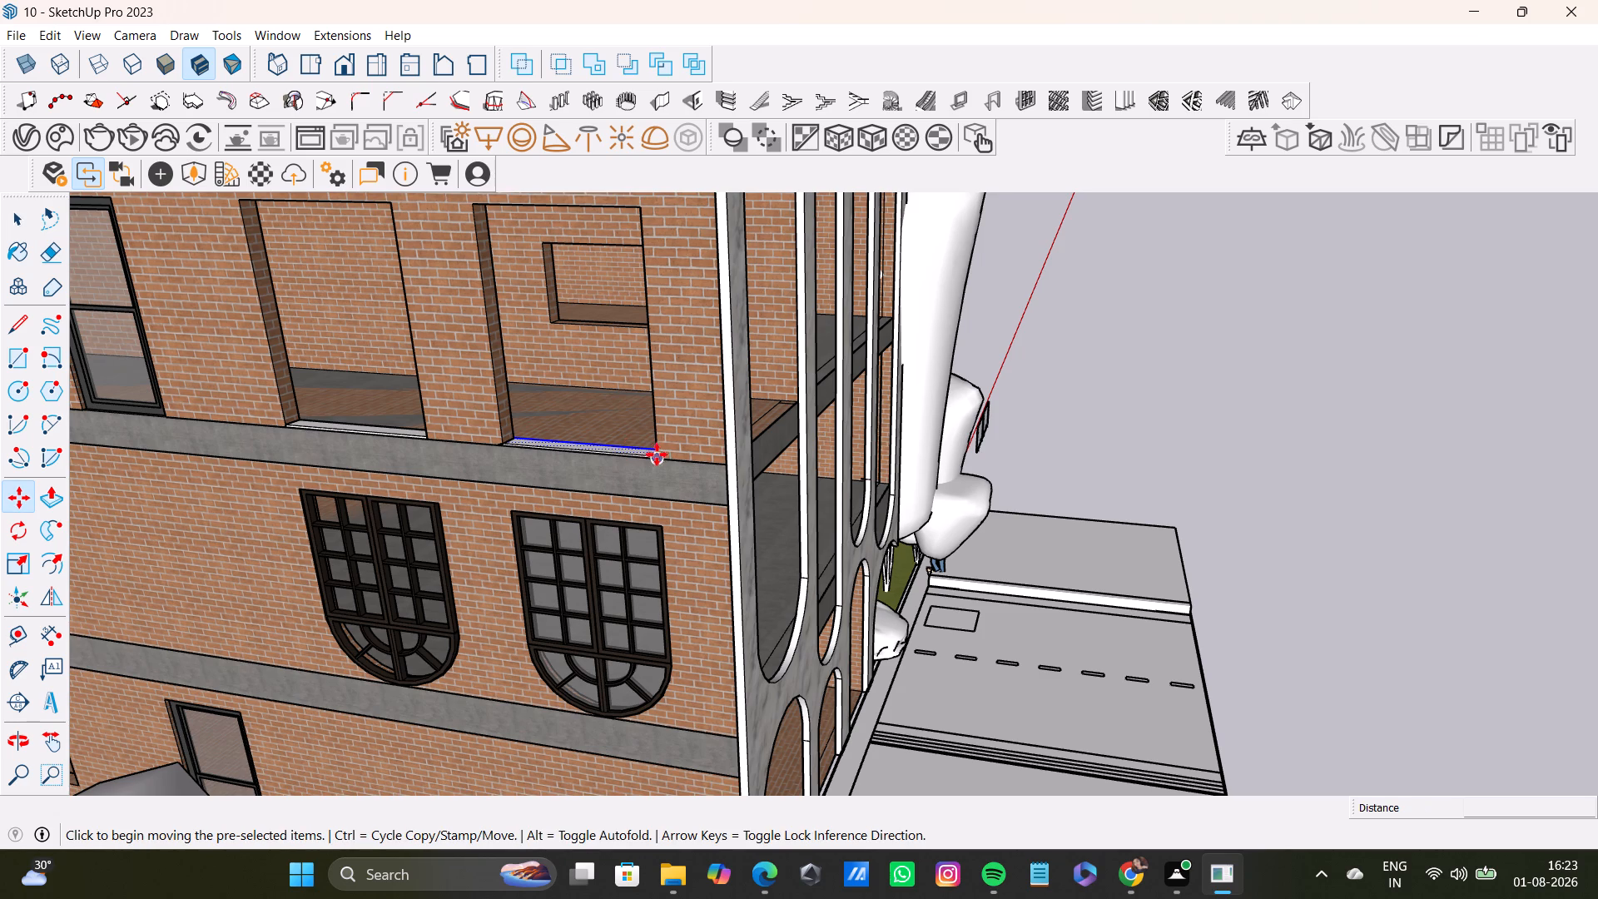
left_click(659, 454, "ctrl")
middle_click_drag(894, 448, 643, 504)
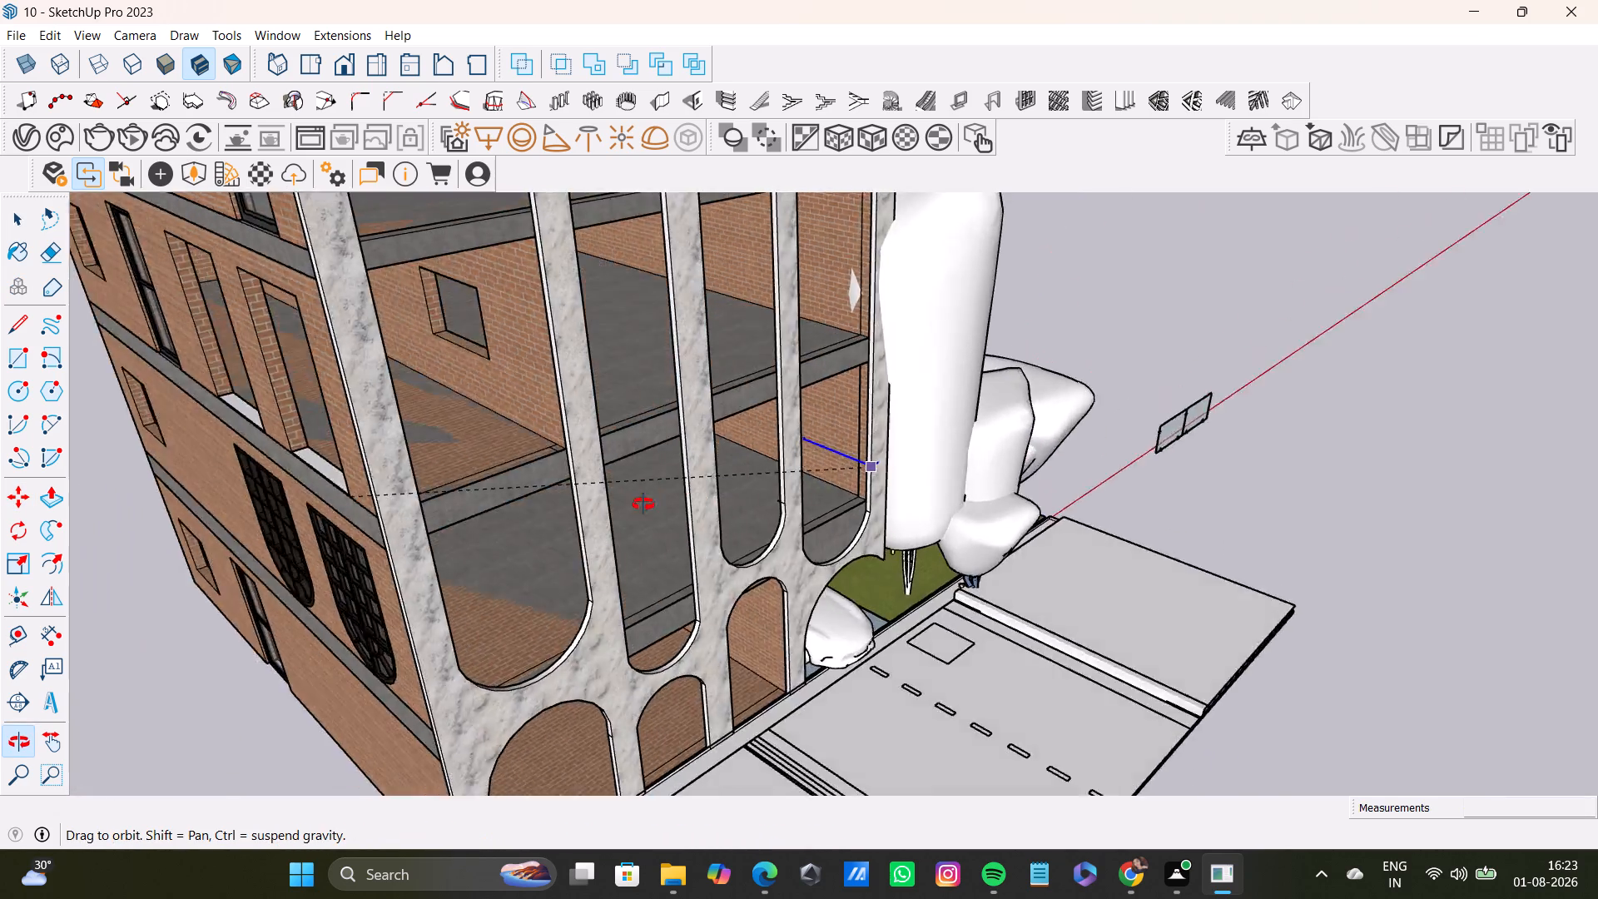
middle_click_drag(643, 504, 517, 533)
left_click(1297, 402)
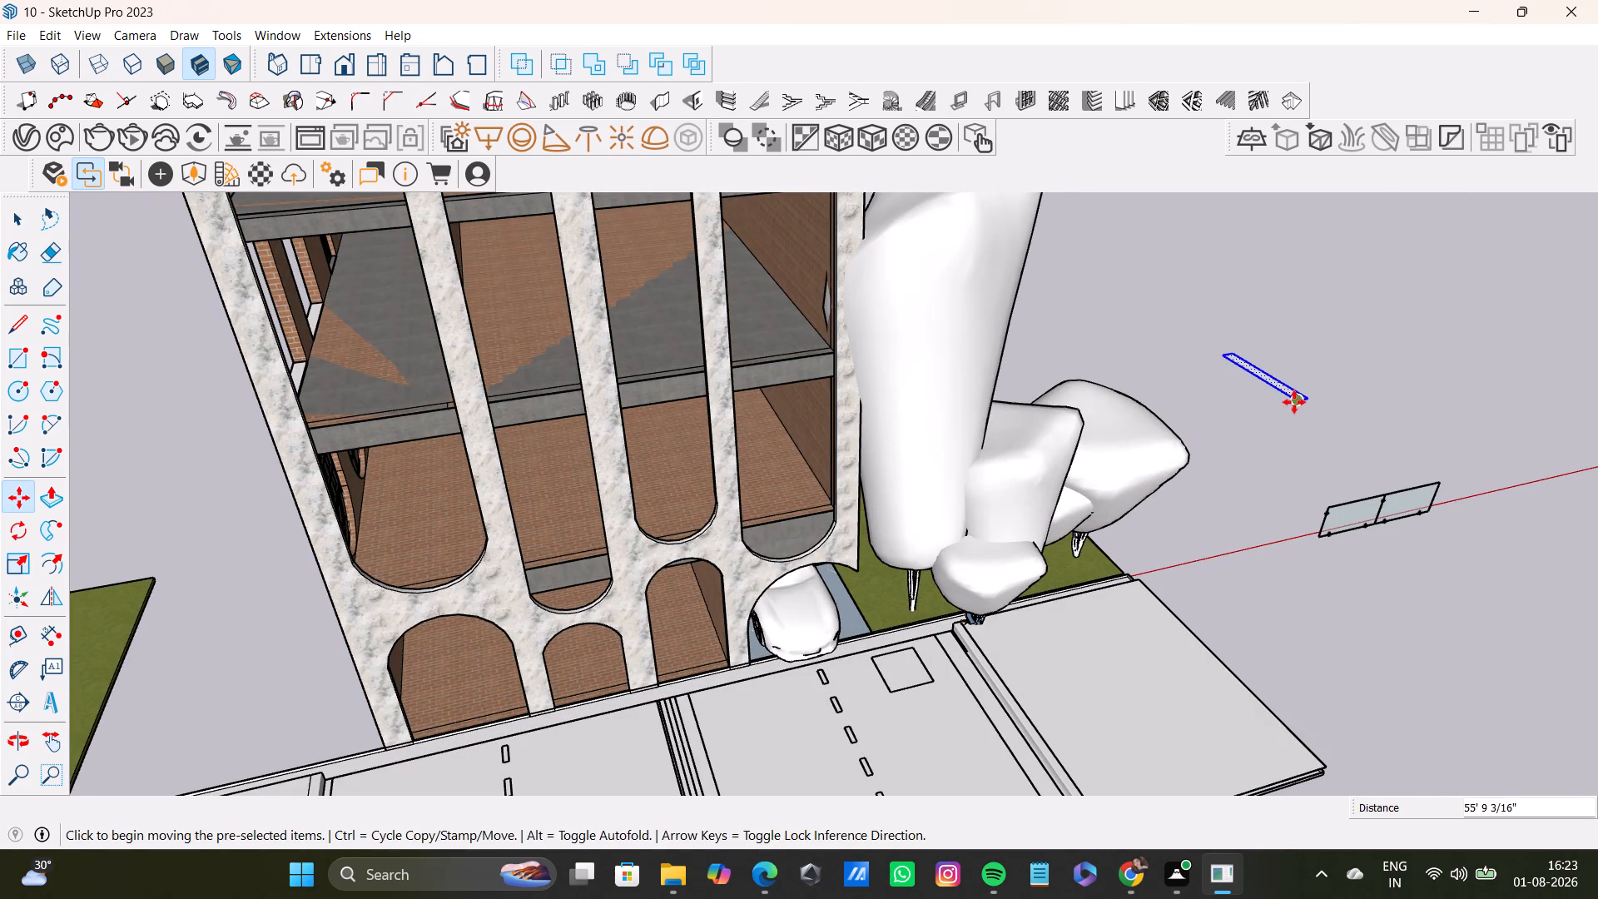
Rotate the copied strip about its end corner until it runs parallel to the arched front.
left_click(17, 537)
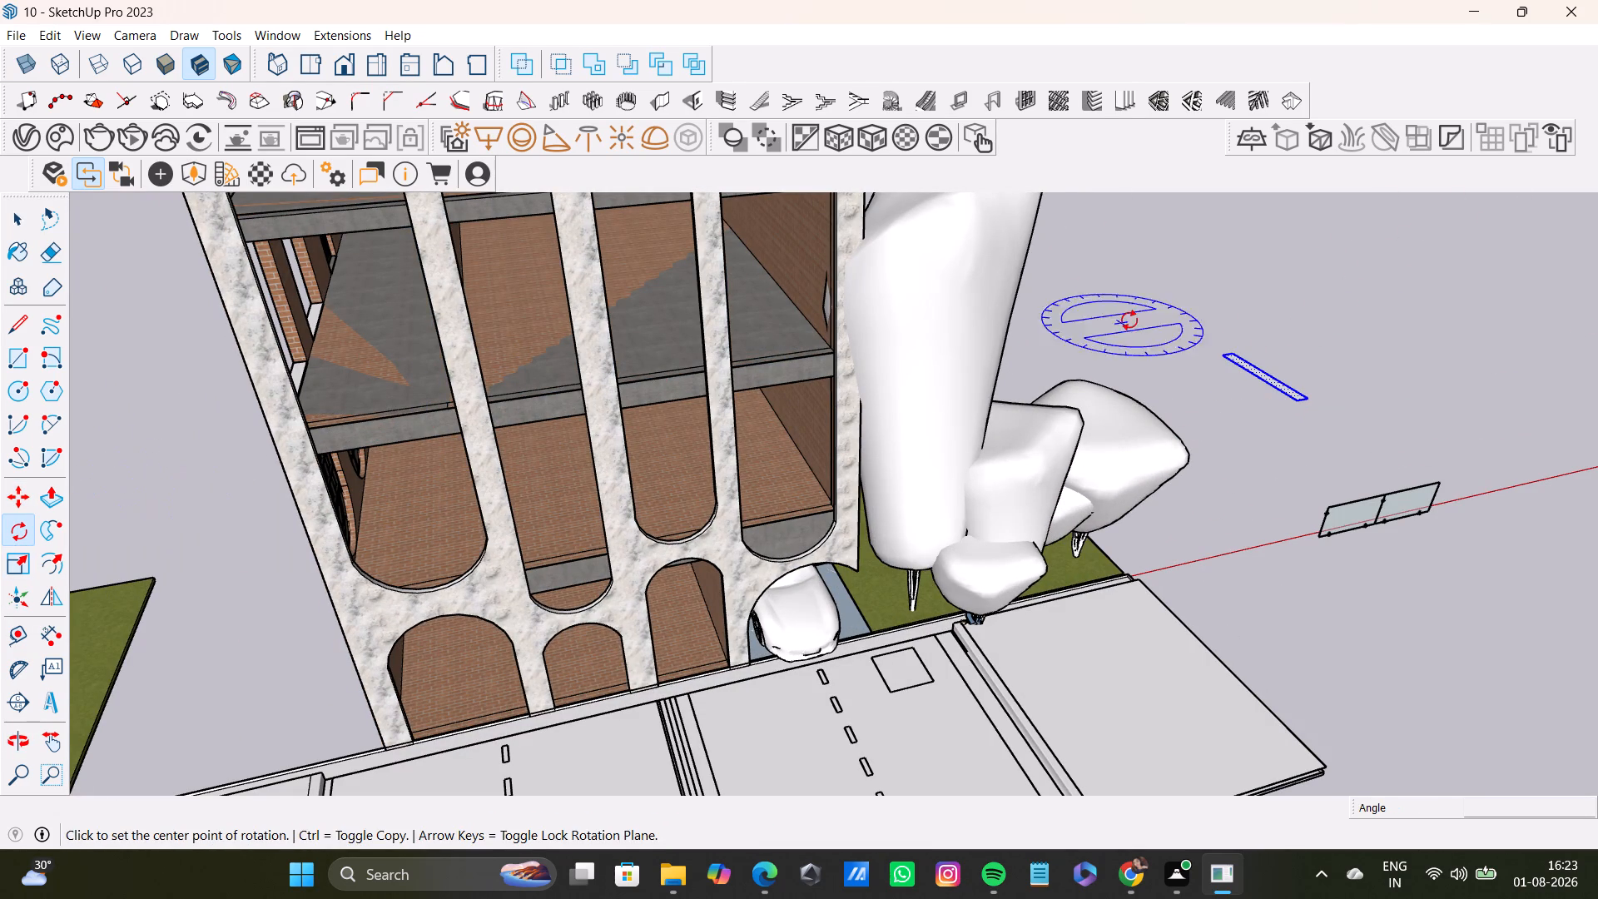
left_click(1223, 357)
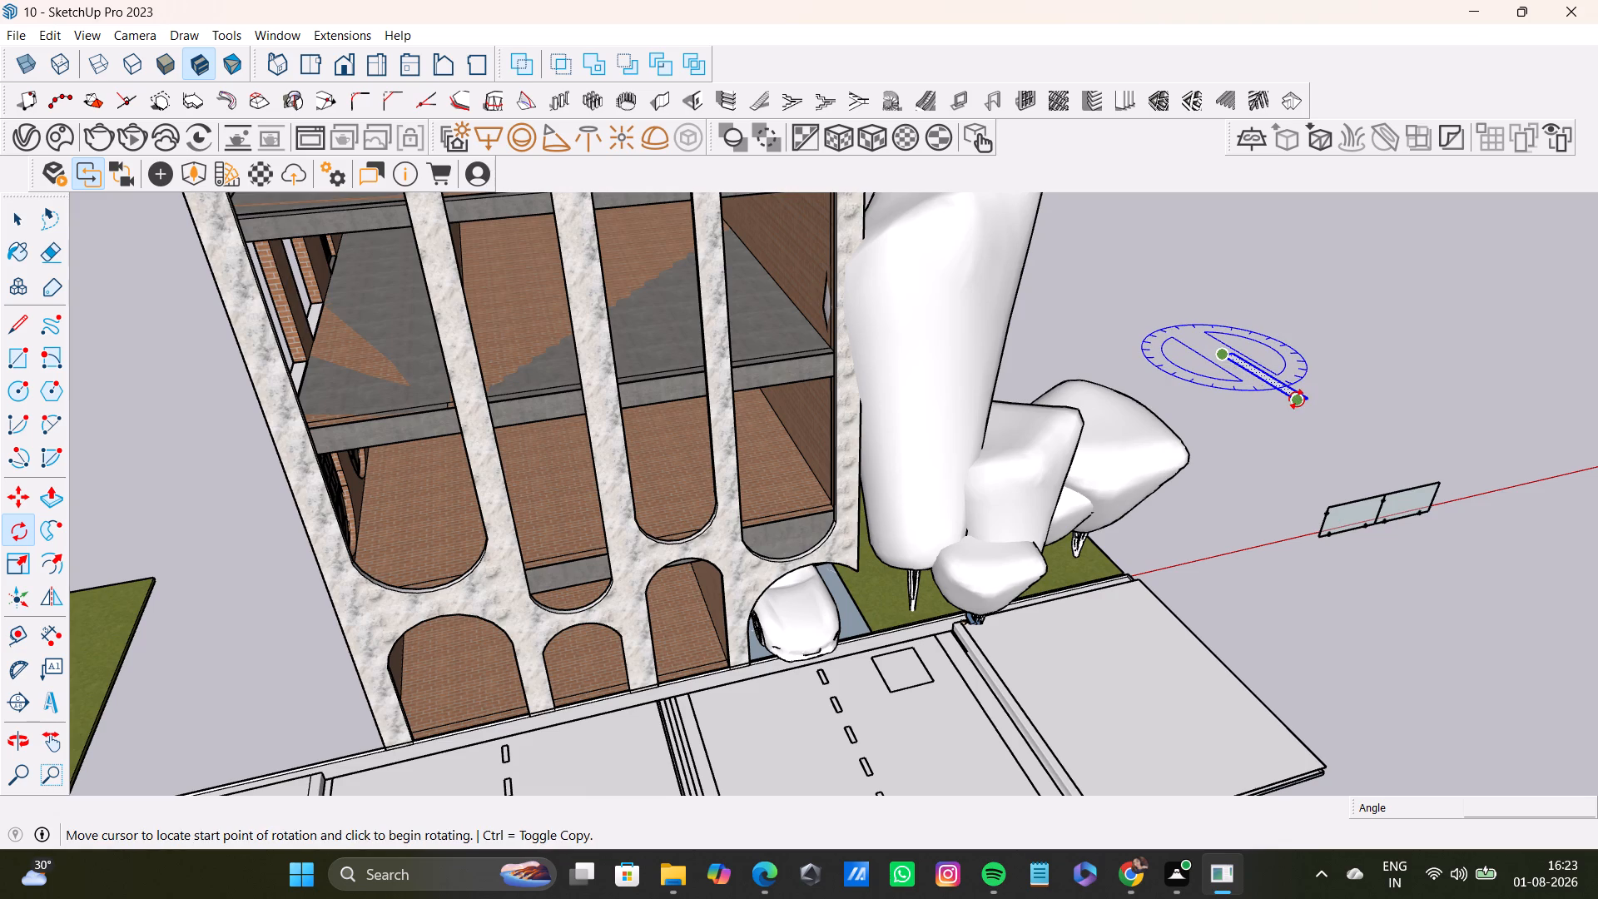
left_click(1297, 400)
left_click(1357, 324)
key("space")
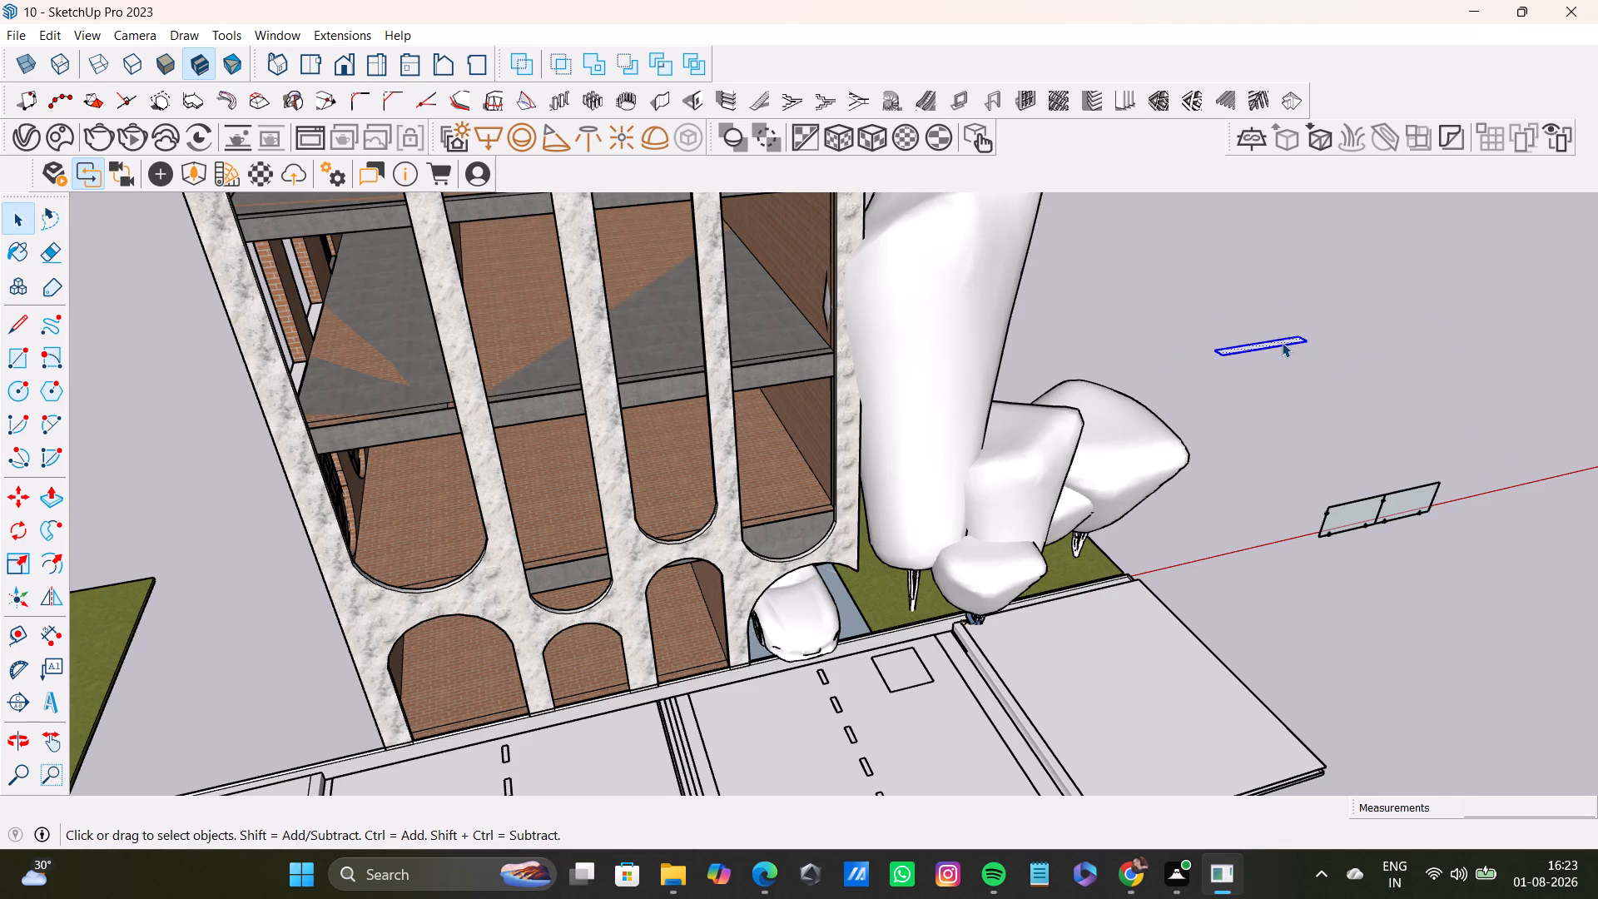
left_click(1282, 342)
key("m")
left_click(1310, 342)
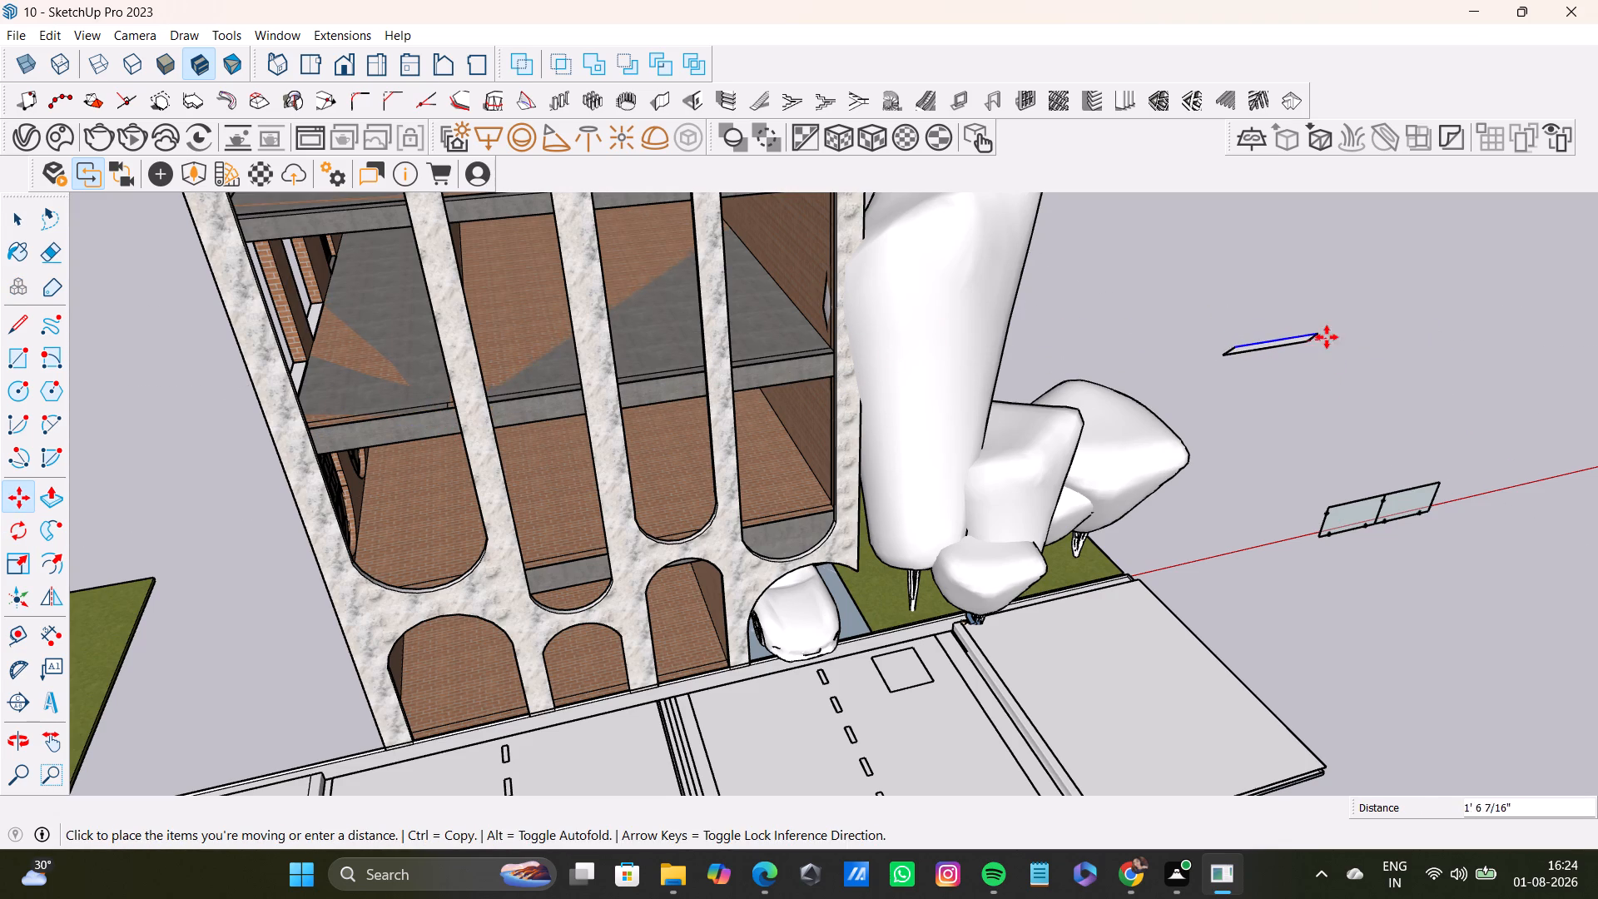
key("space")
Move the whole rotated strip about 51' 5" to the front floor edge in the first bay behind the arched columns.
left_click_drag(1184, 315, 1362, 398)
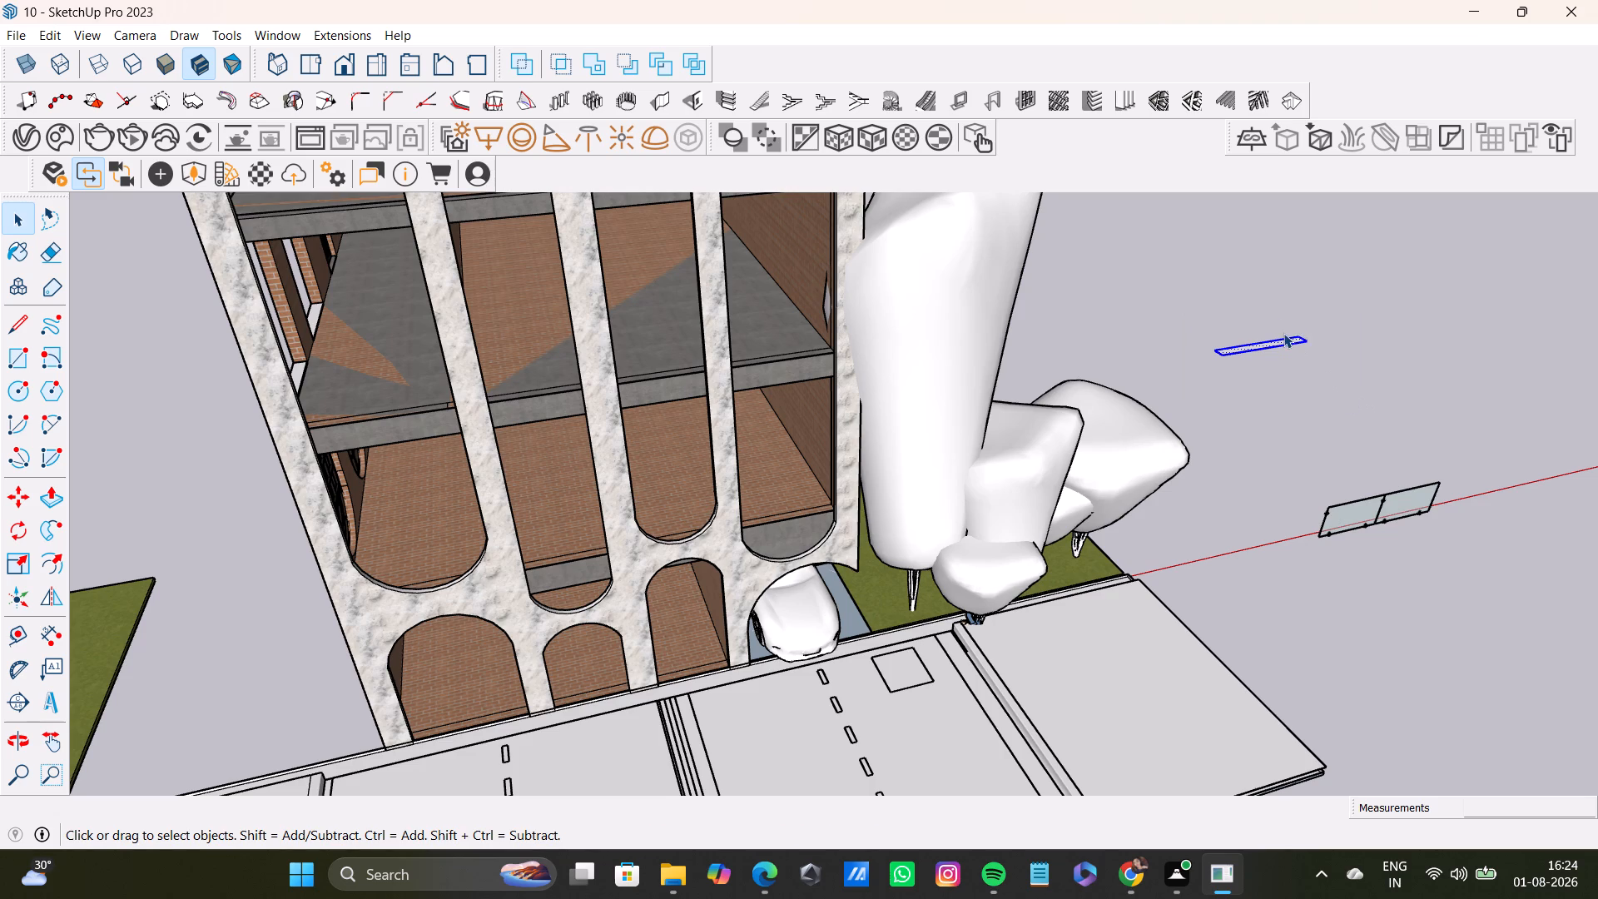
key("m")
left_click(1308, 342)
scroll(406, 417, "up", 4)
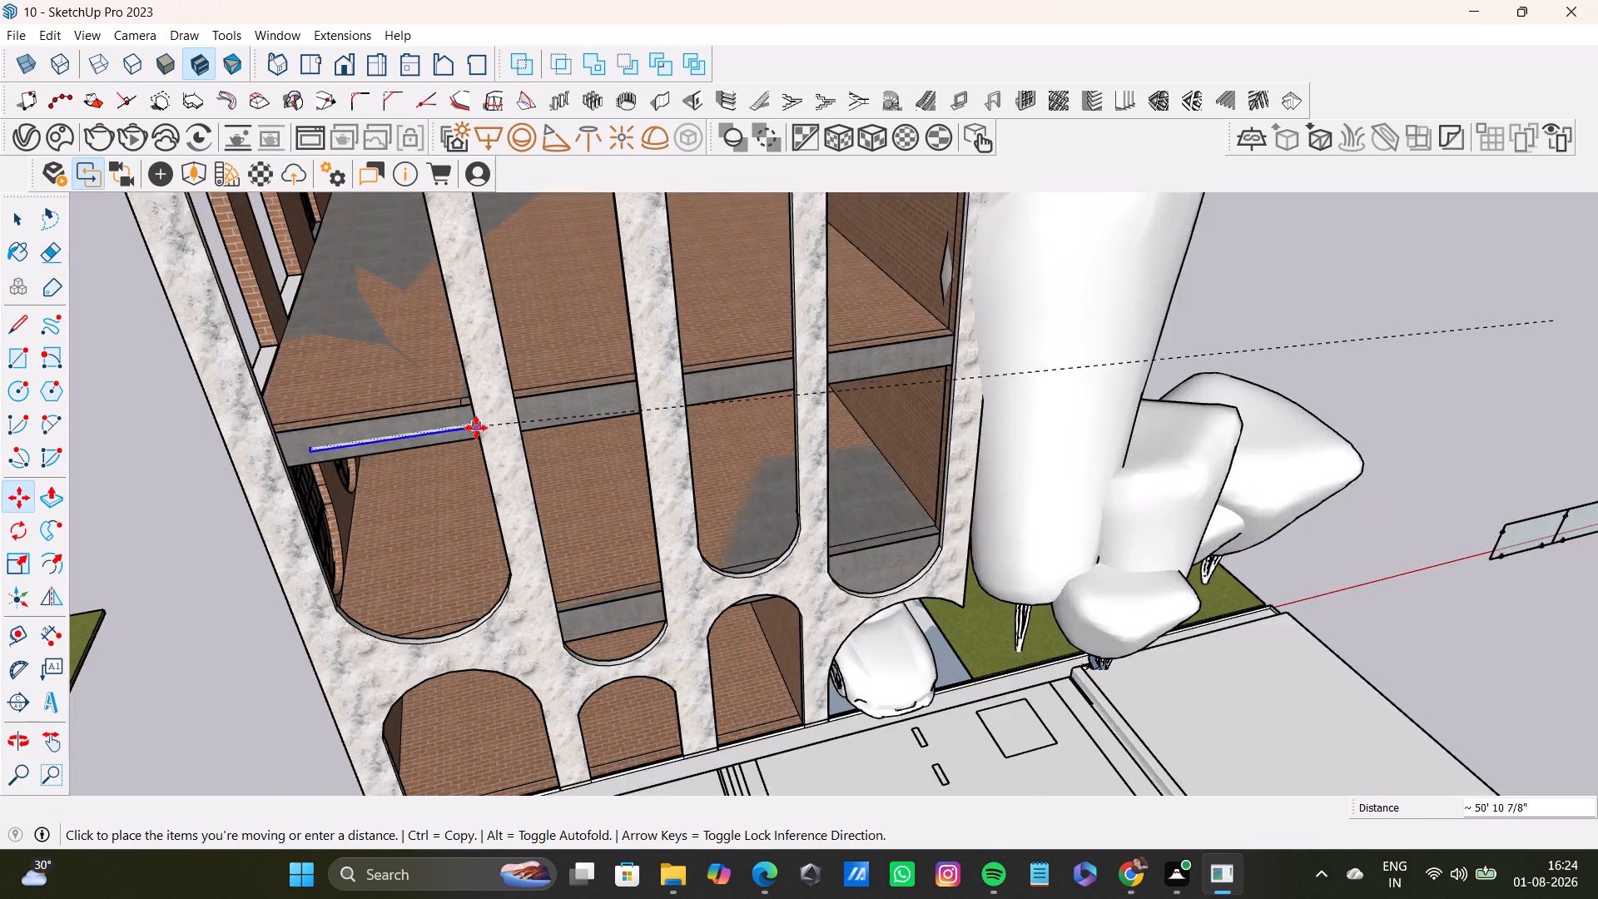
scroll(476, 428, "up", 5)
middle_click_drag(453, 400, 489, 454)
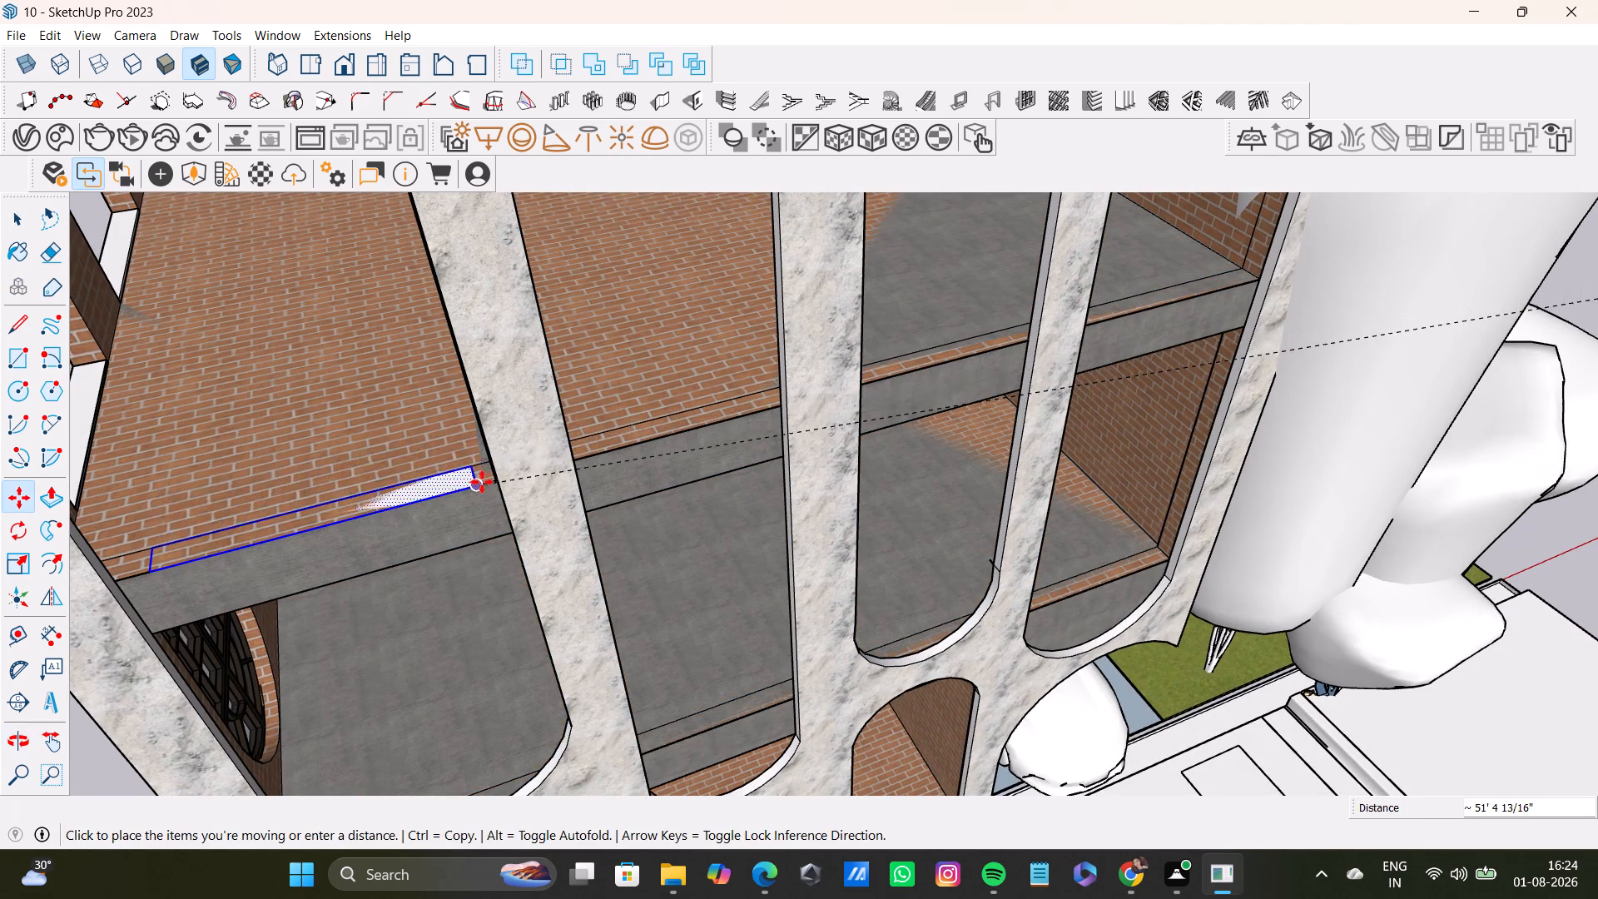
left_click(497, 479)
Align the strip's outer end corner with the floor-edge corner where the brick partition meets the second arched column.
middle_click_drag(387, 489, 473, 421, "shift")
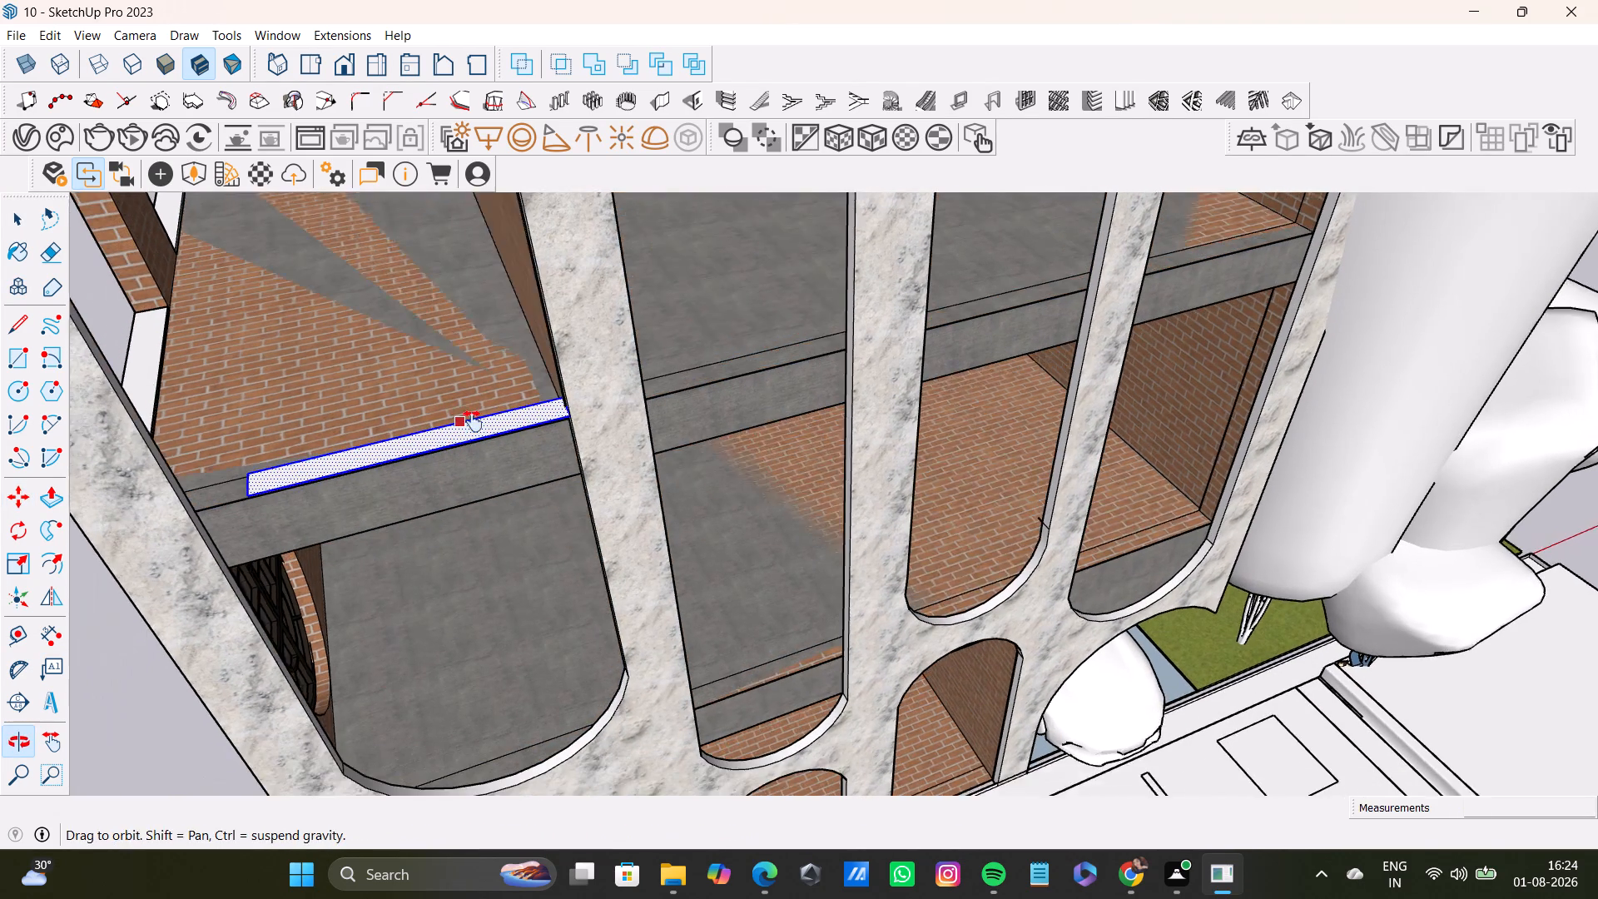
middle_click_drag(473, 421, 531, 421, "shift")
scroll(513, 462, "up", 6)
middle_click_drag(617, 449, 603, 370)
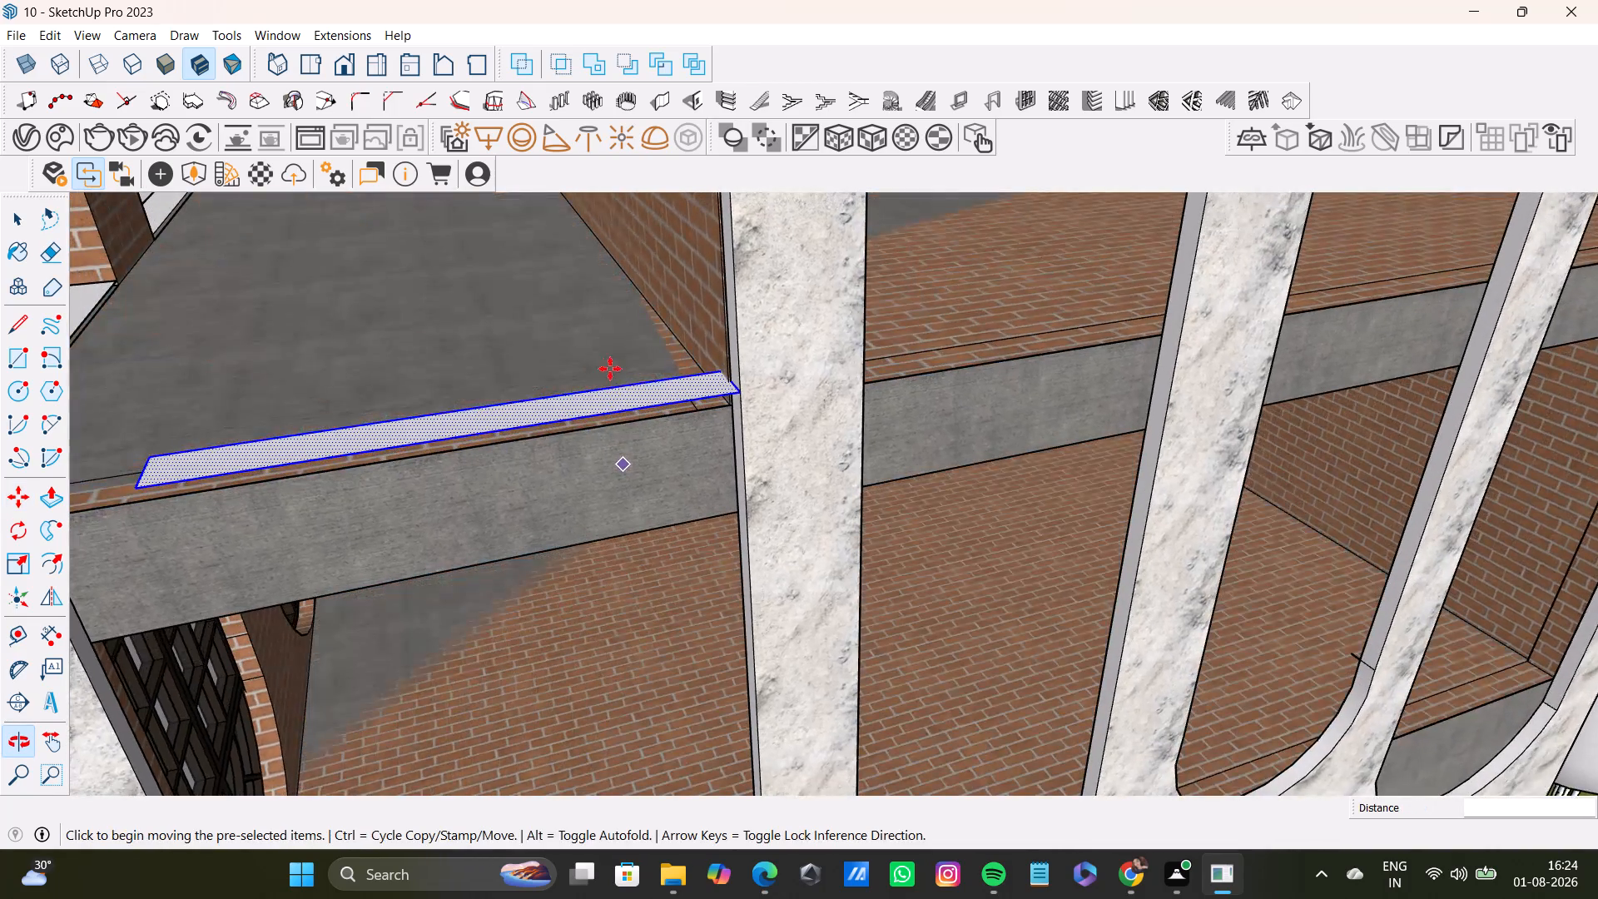
left_click(739, 400)
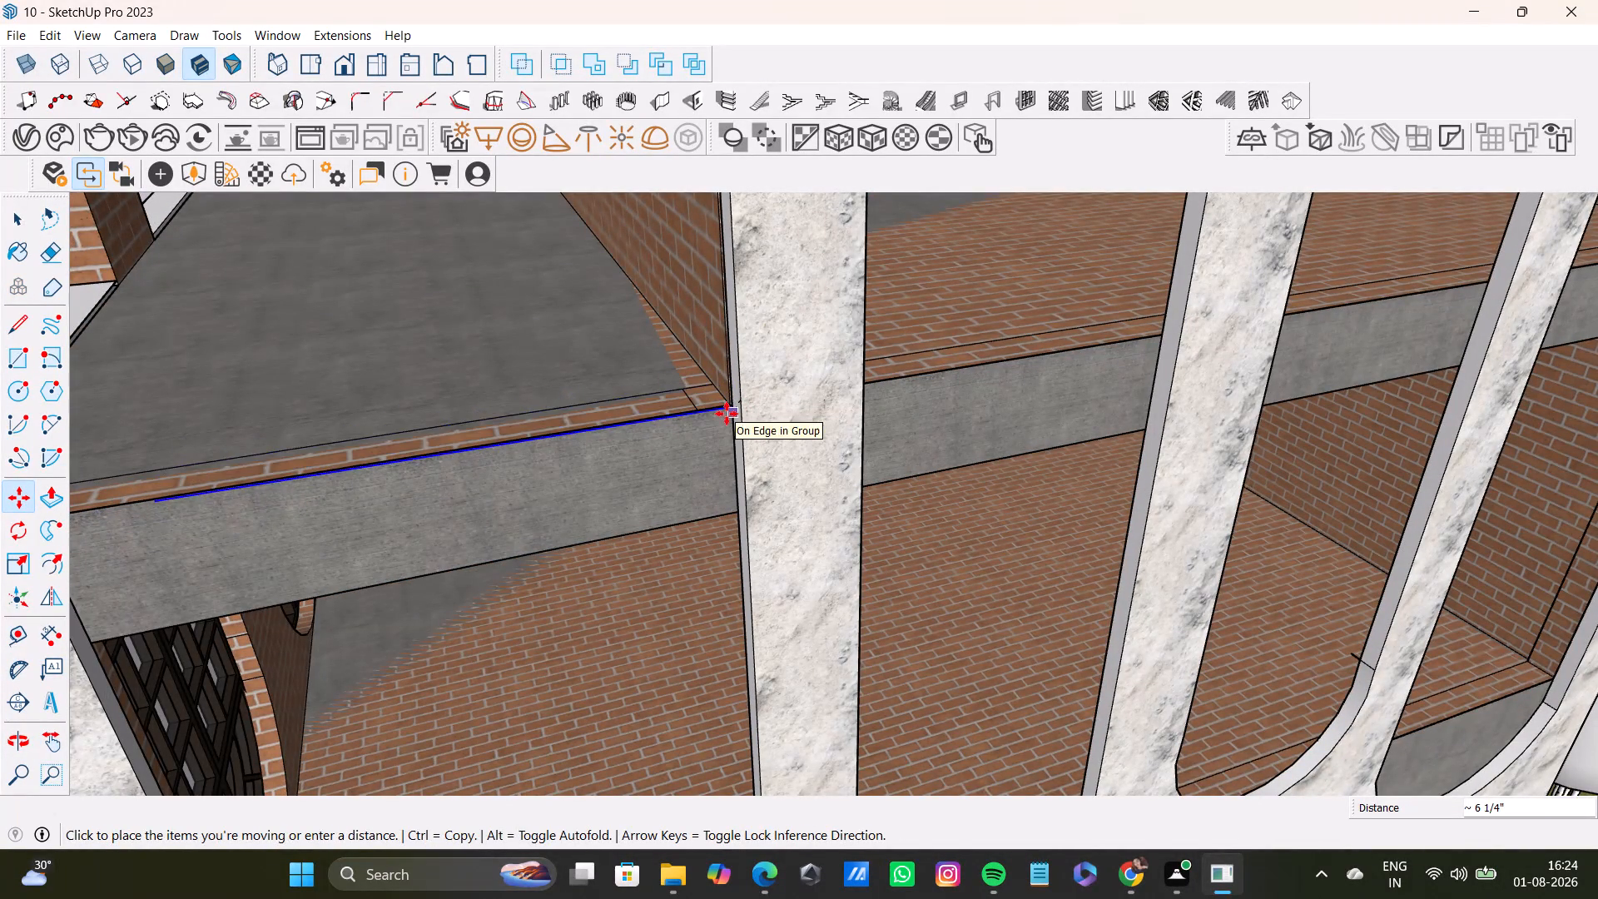
scroll(710, 415, "up", 13)
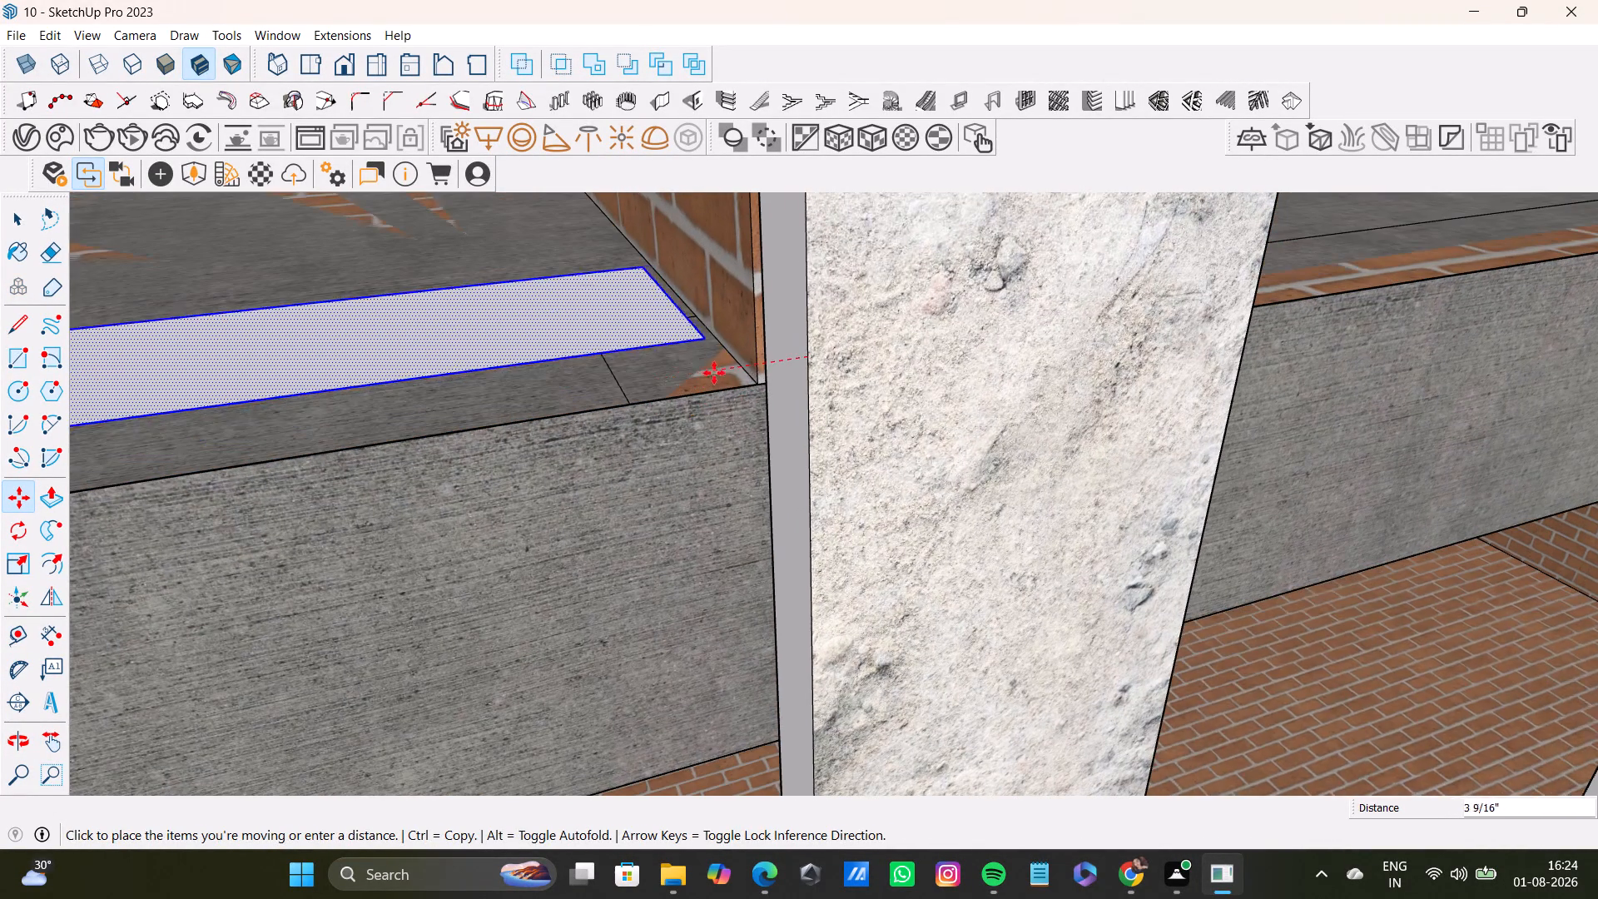
left_click(753, 398)
left_click(757, 374)
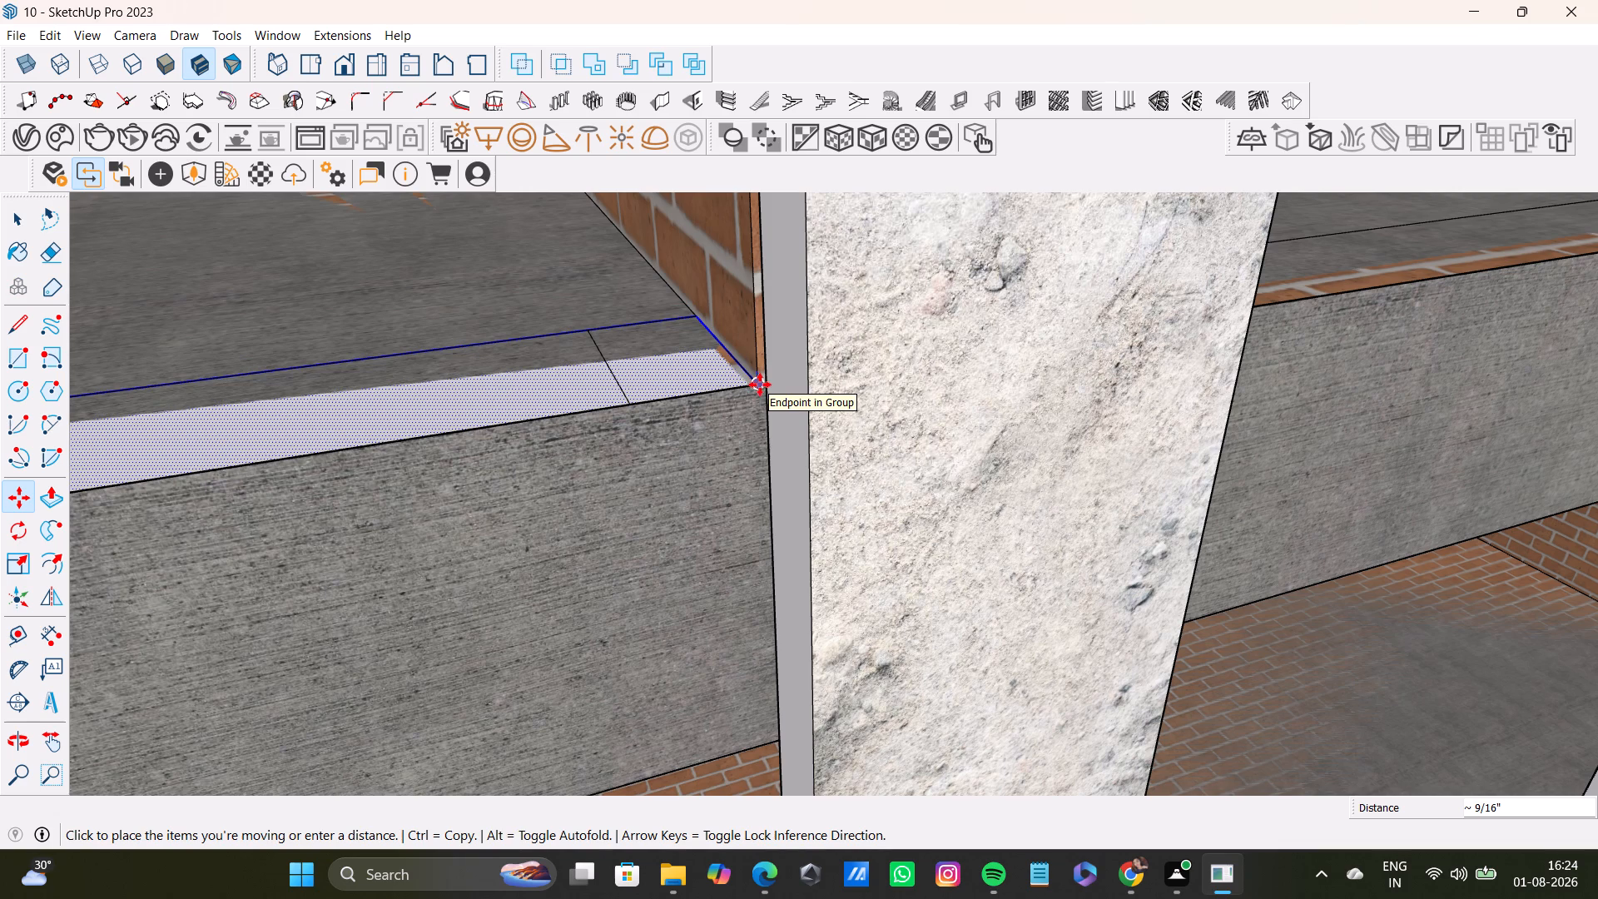
left_click(752, 385)
Scale the floor-edge strip lengthwise by about 1.16 so it spans the first bay to the outer arched column.
scroll(500, 416, "down", 3)
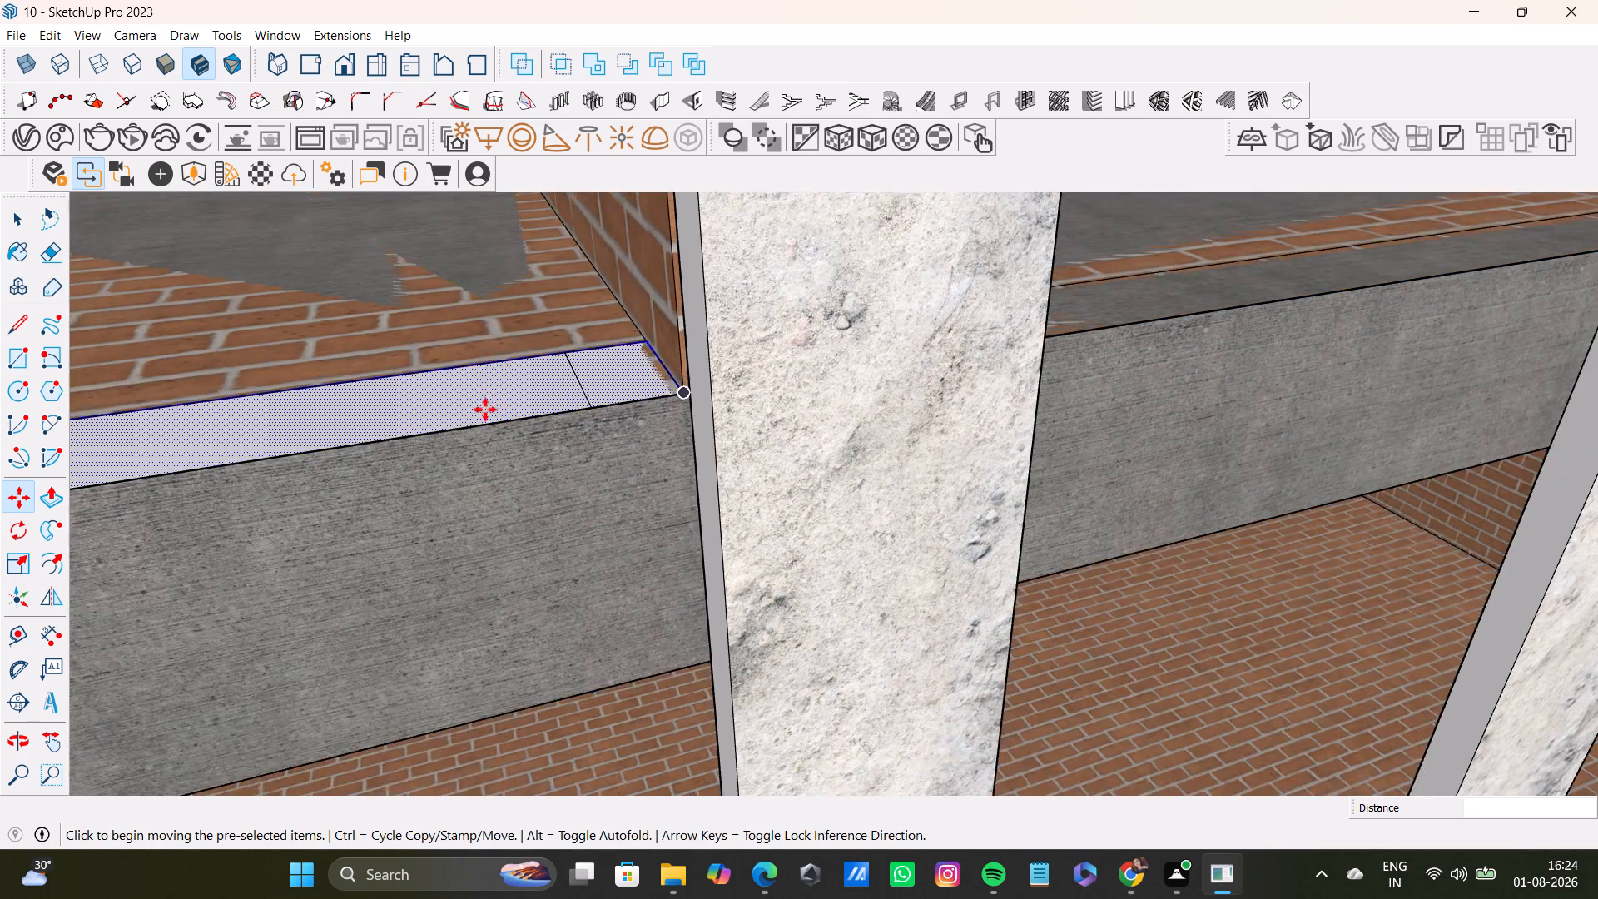
scroll(485, 410, "down", 5)
middle_click_drag(478, 343, 1026, 359, "shift")
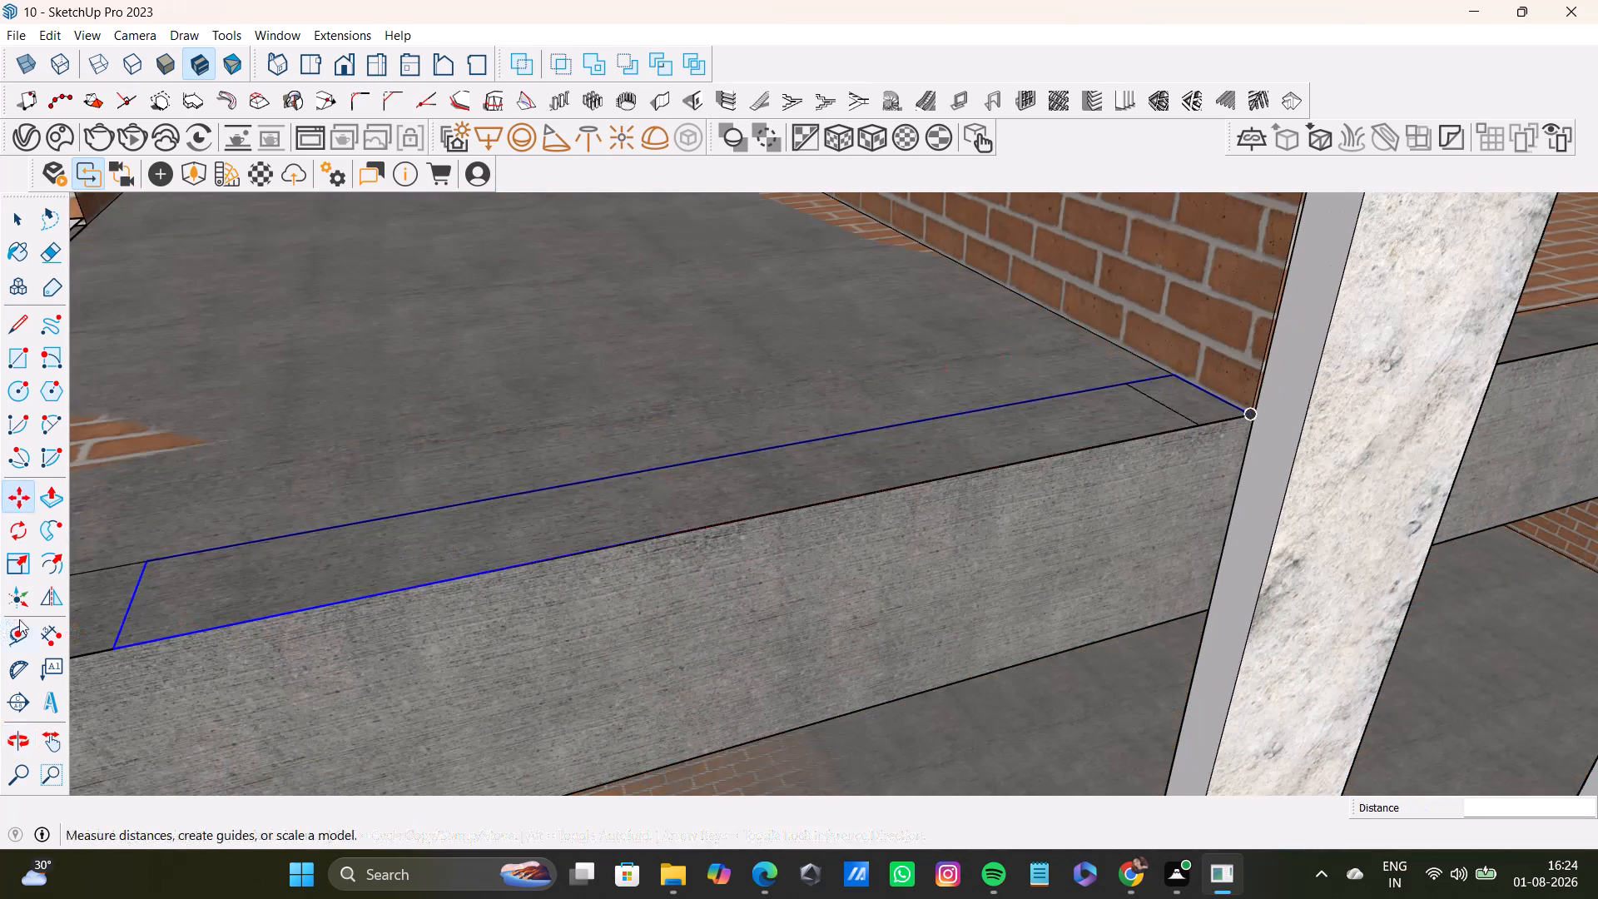
key("s")
left_click(128, 599)
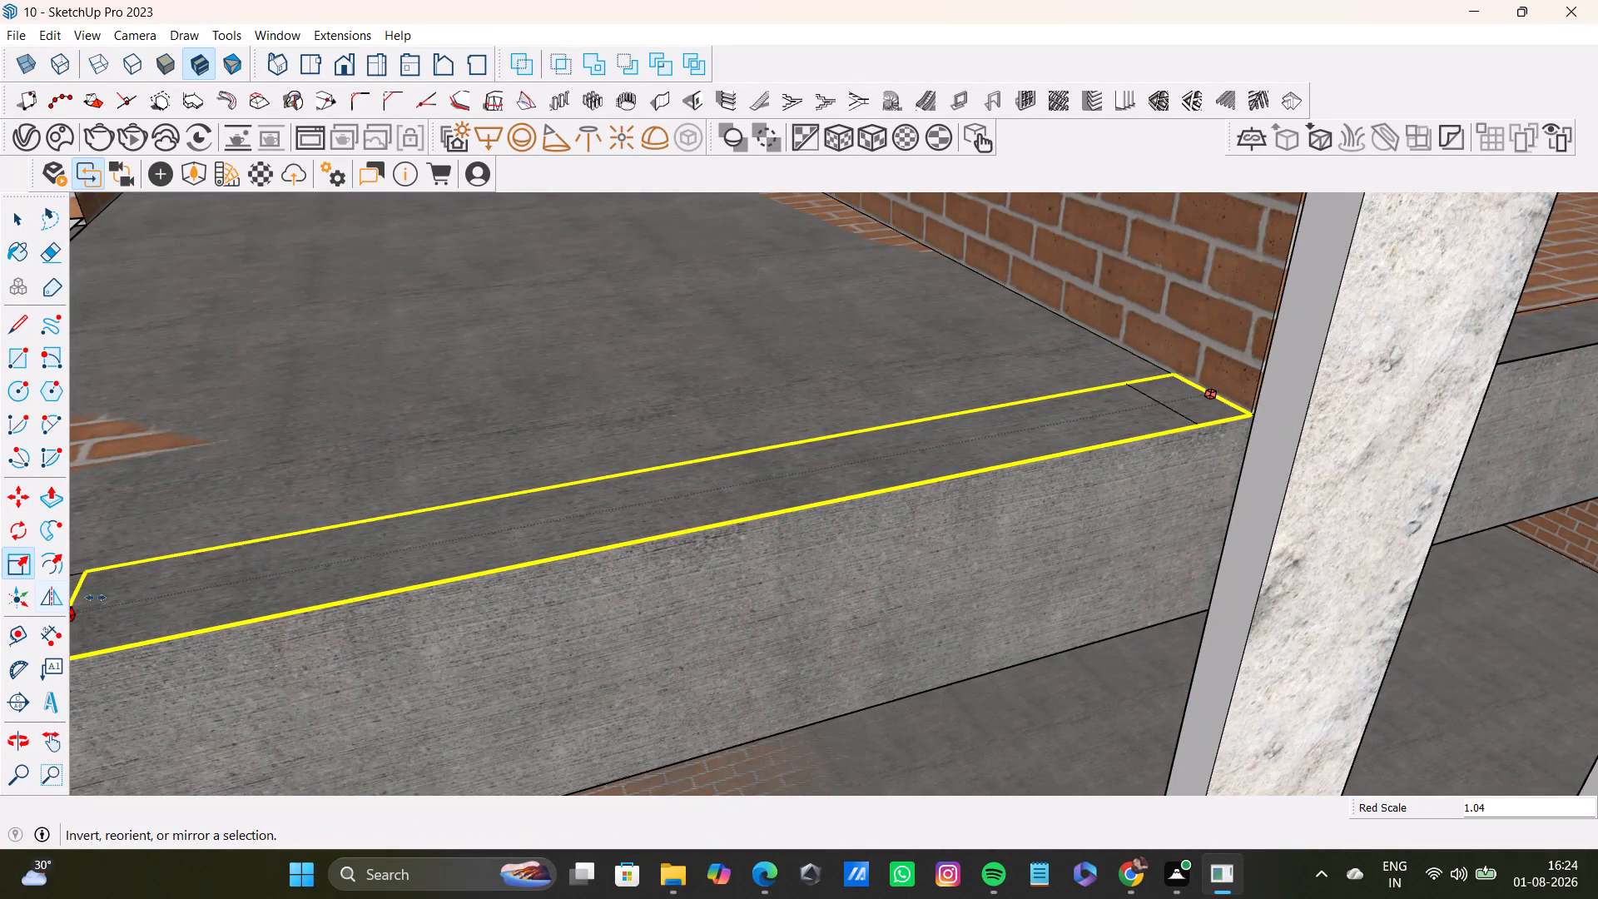
middle_click_drag(116, 594, 720, 488)
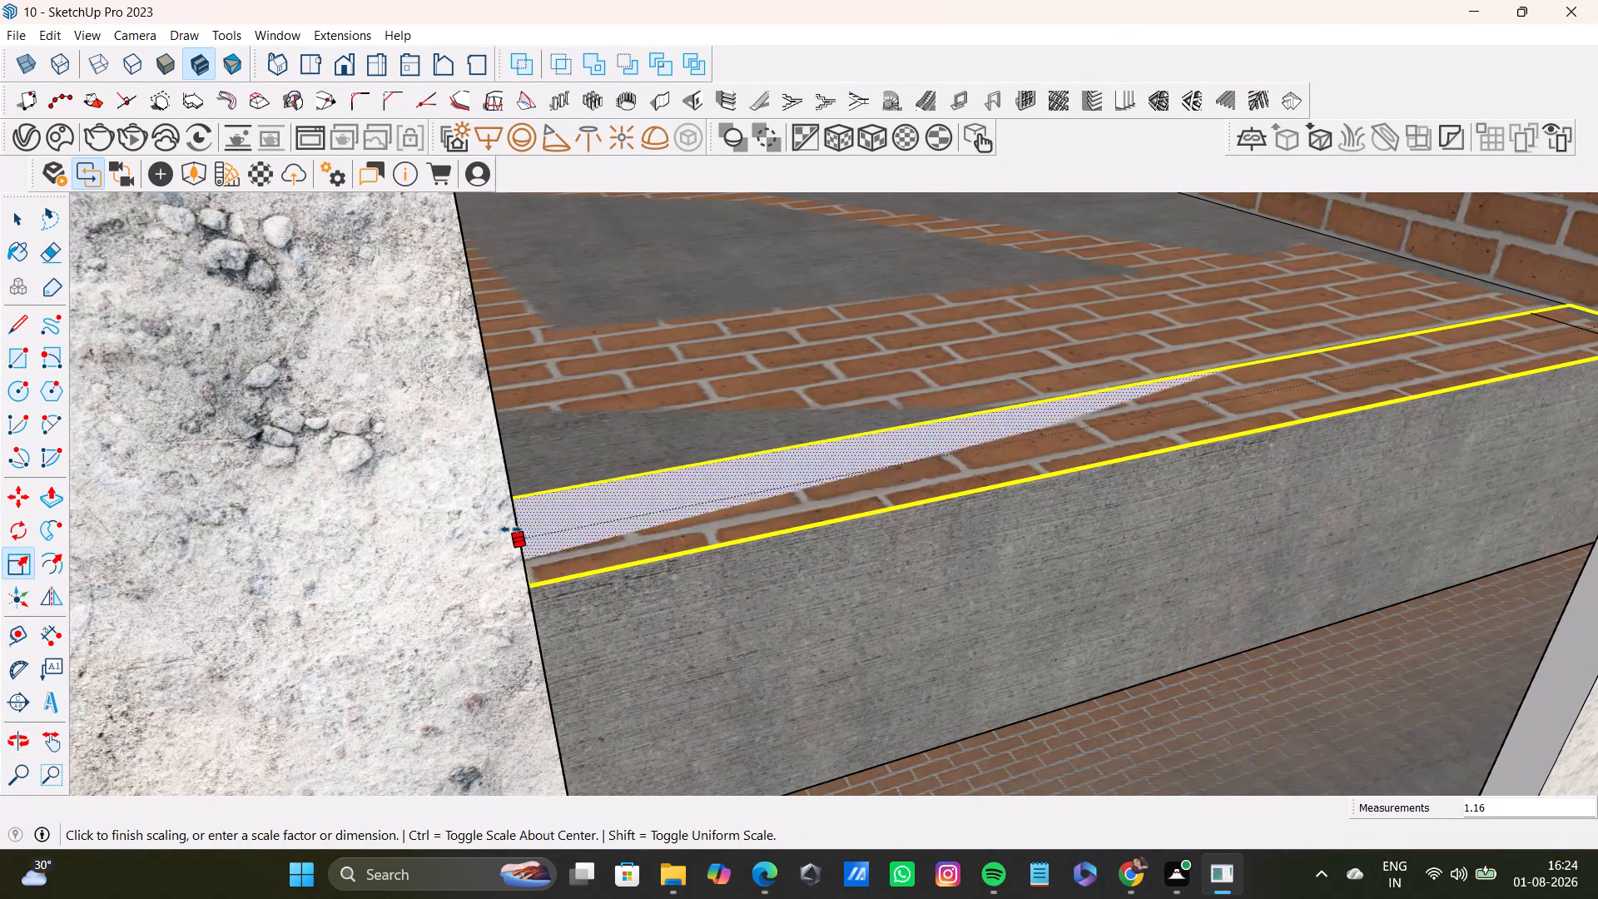
left_click(514, 529)
Extrude the strip's top face upward by about 3/8".
middle_click_drag(783, 534, 653, 565)
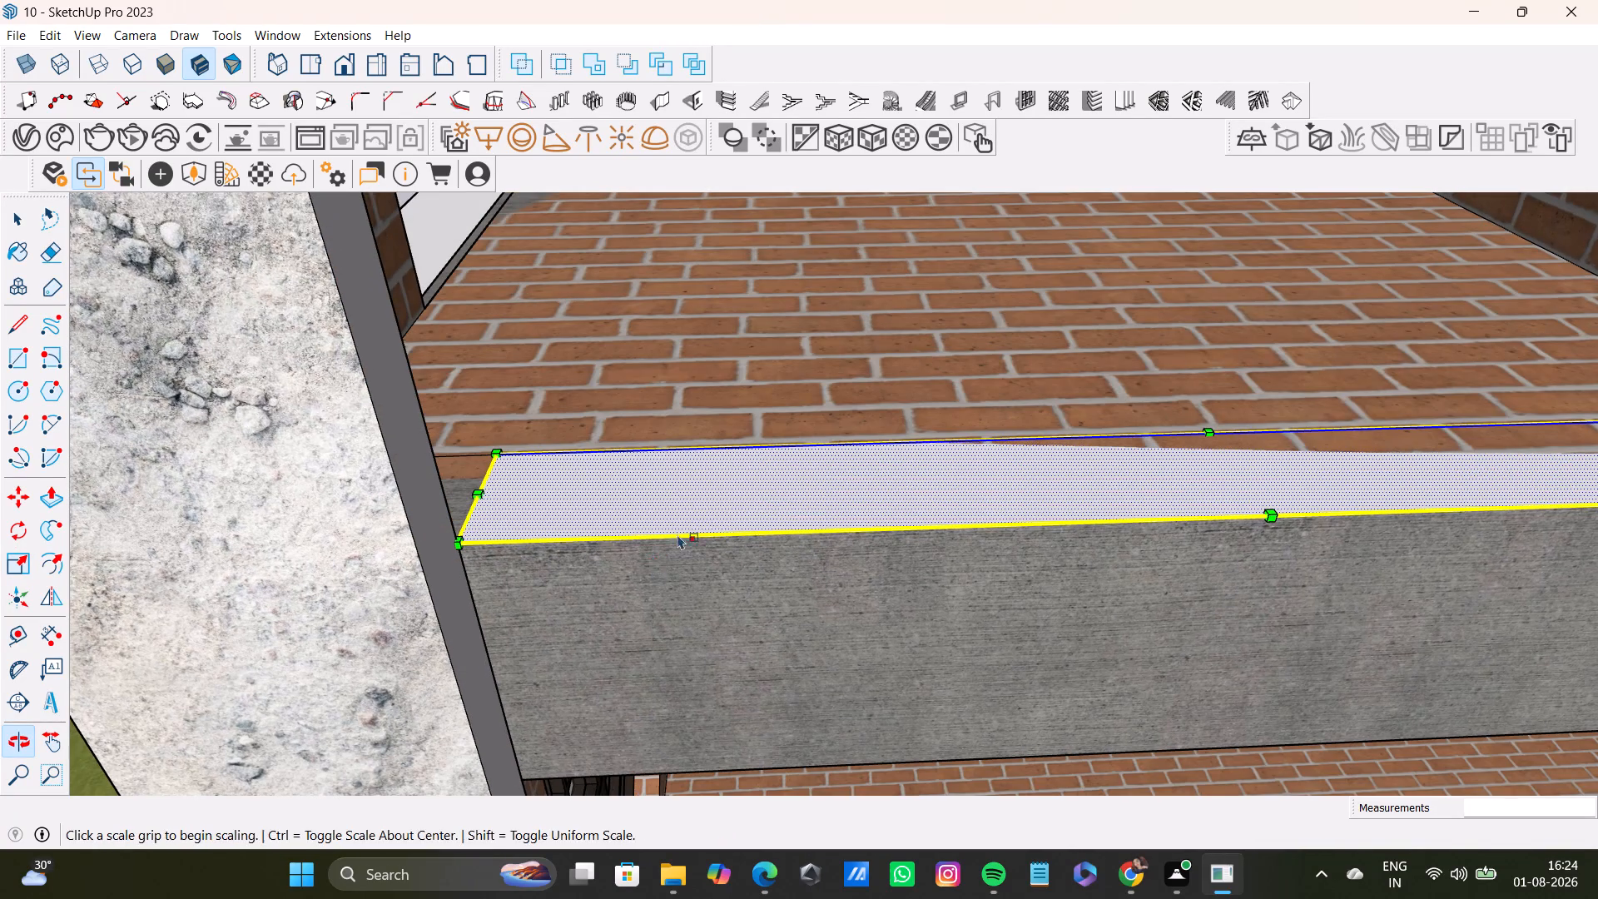
key("p")
left_click(722, 479)
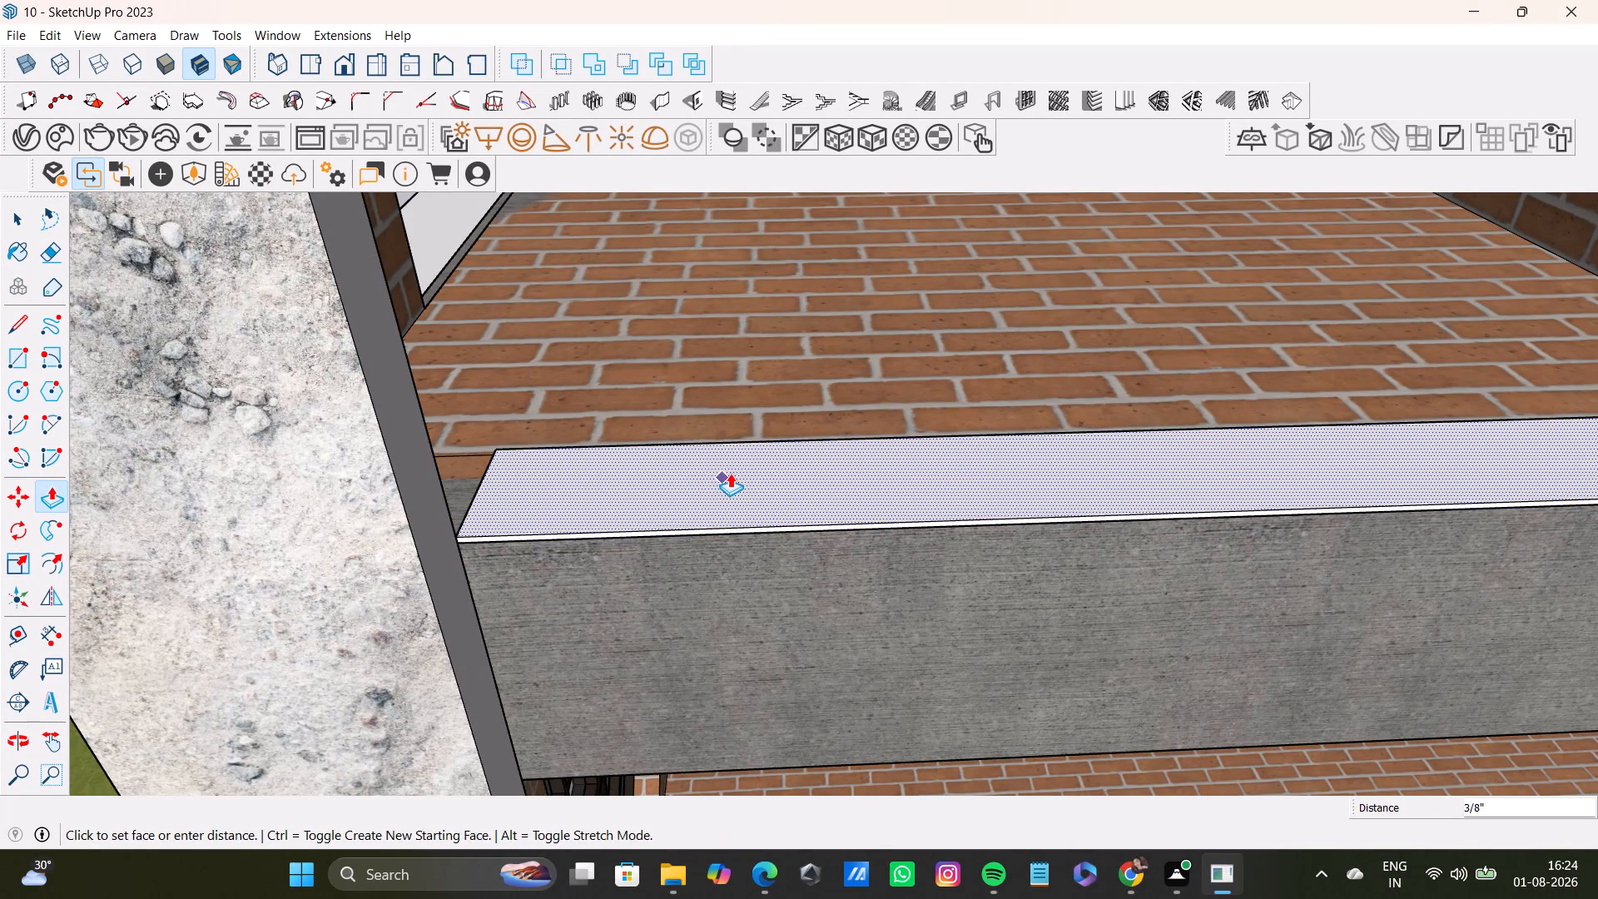
left_click(730, 473)
key("space")
Move the whole extruded strip about 24' 9 11/16" to the lower floor's front edge, at the brick wall corner in the last bay.
scroll(596, 625, "down", 12)
middle_click_drag(642, 610, 711, 576)
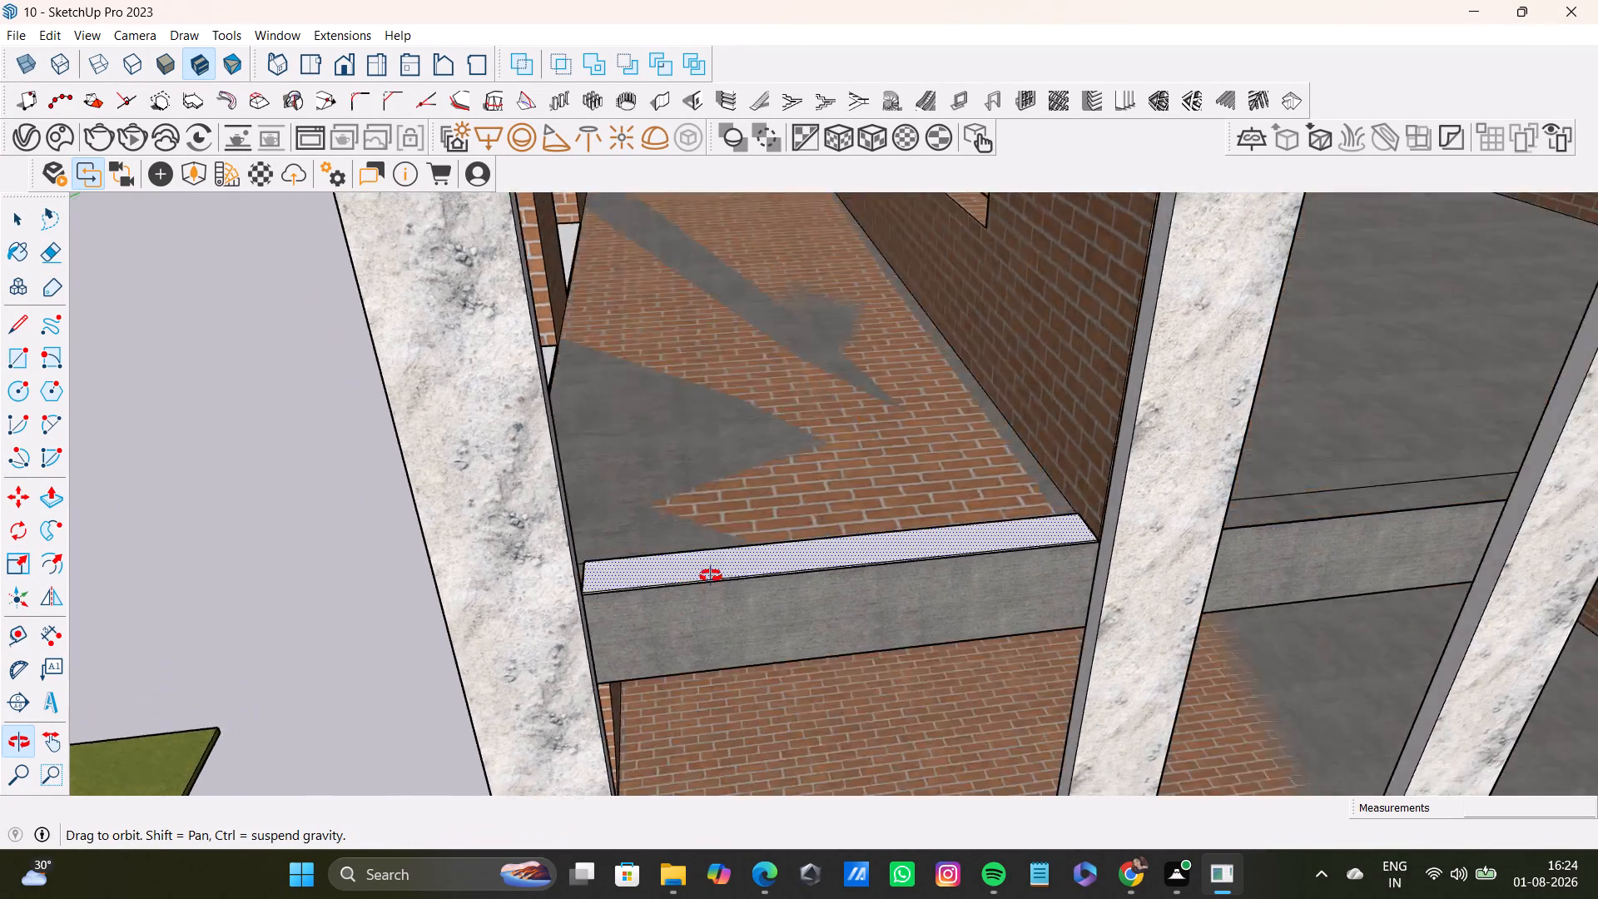
middle_click_drag(711, 576, 779, 464)
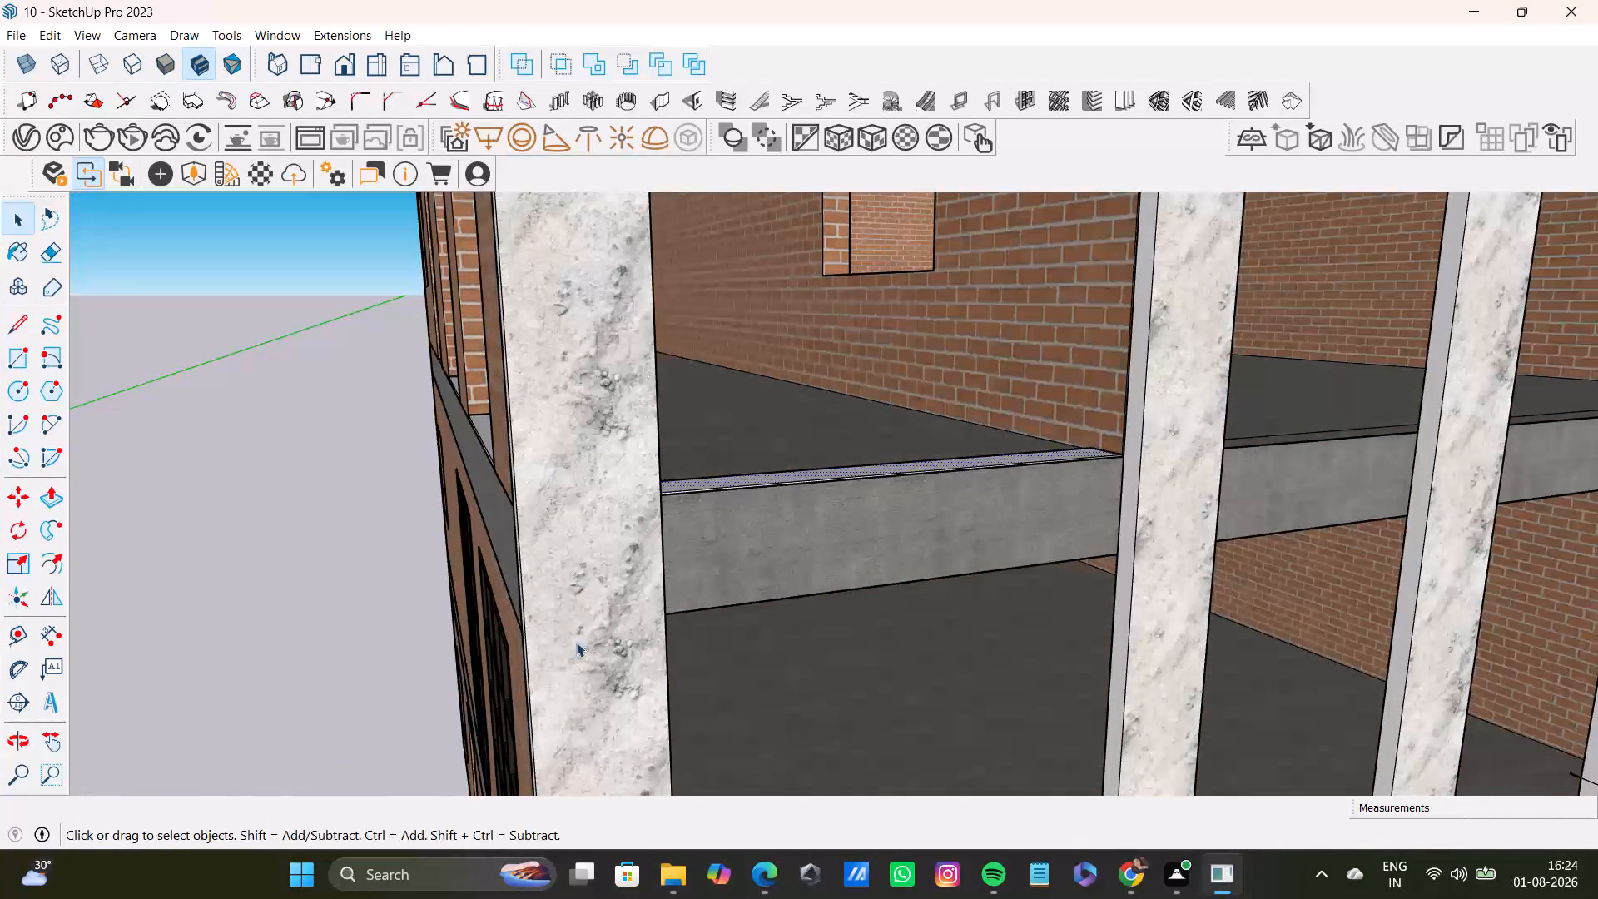
middle_click_drag(618, 636, 502, 520)
left_click(725, 370)
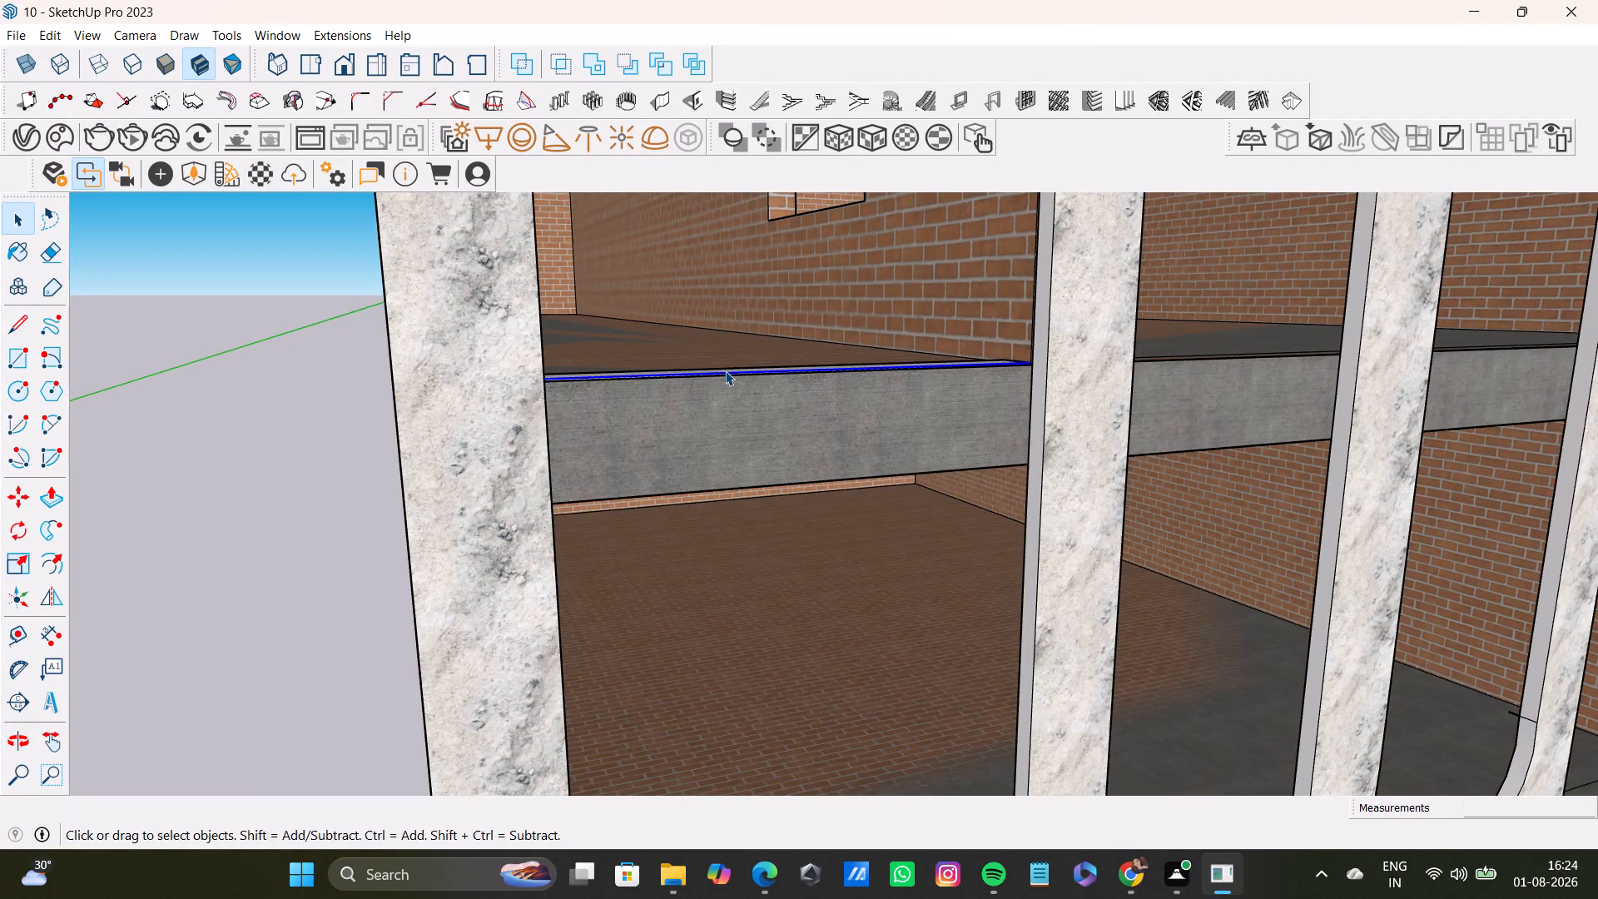
double_click(725, 370)
key("m")
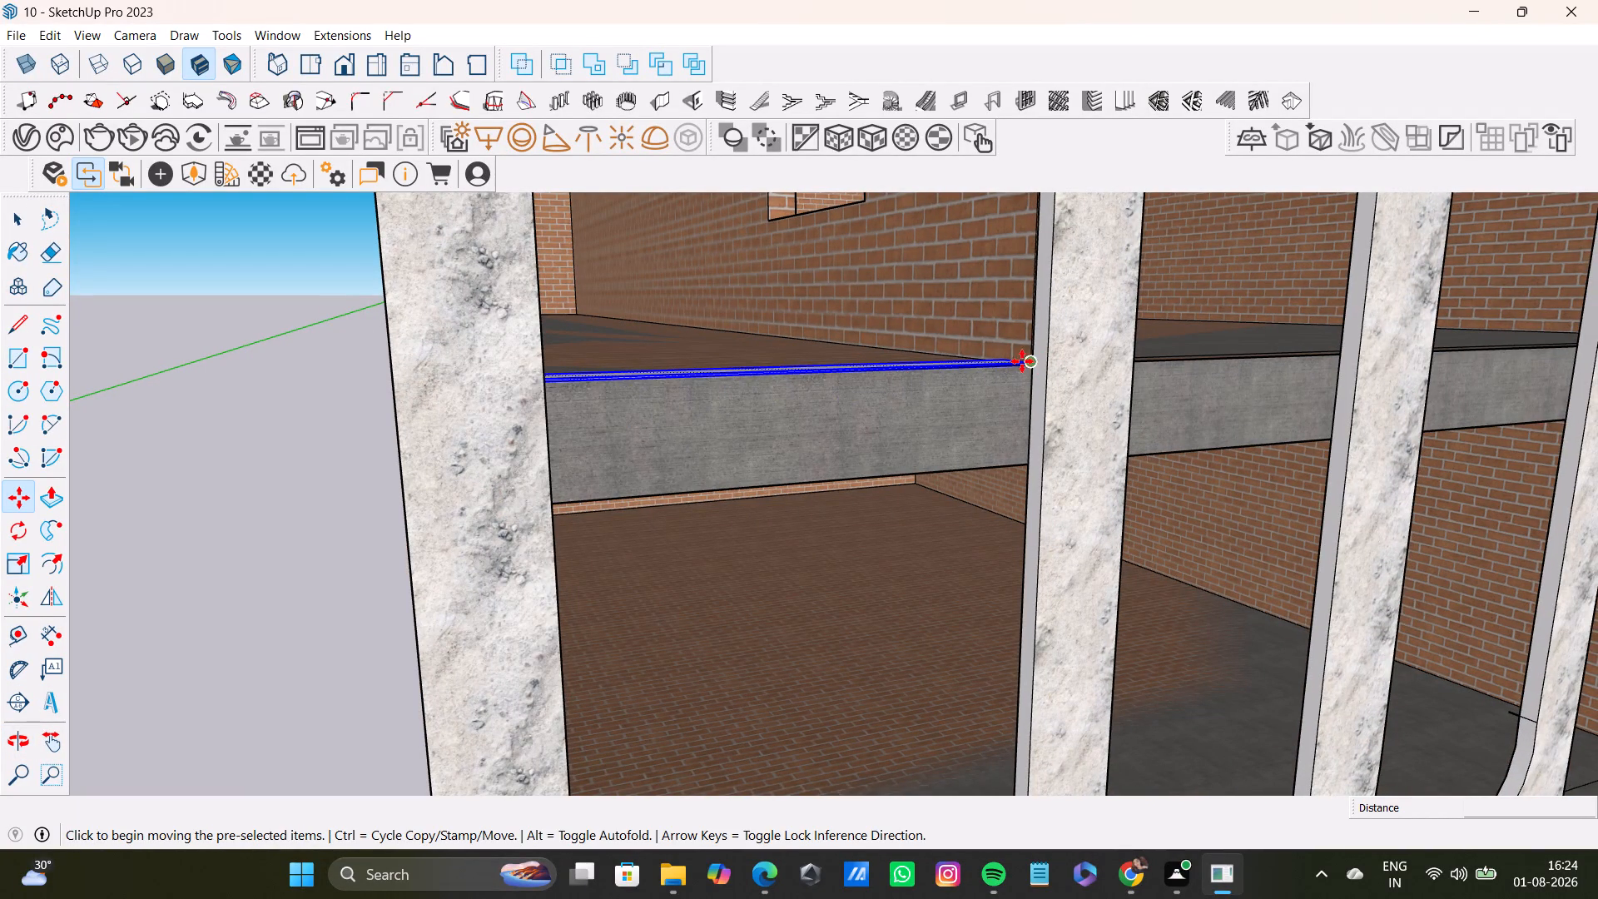
left_click(1030, 364)
middle_click_drag(902, 587, 806, 318, "shift")
middle_click_drag(861, 419, 866, 419)
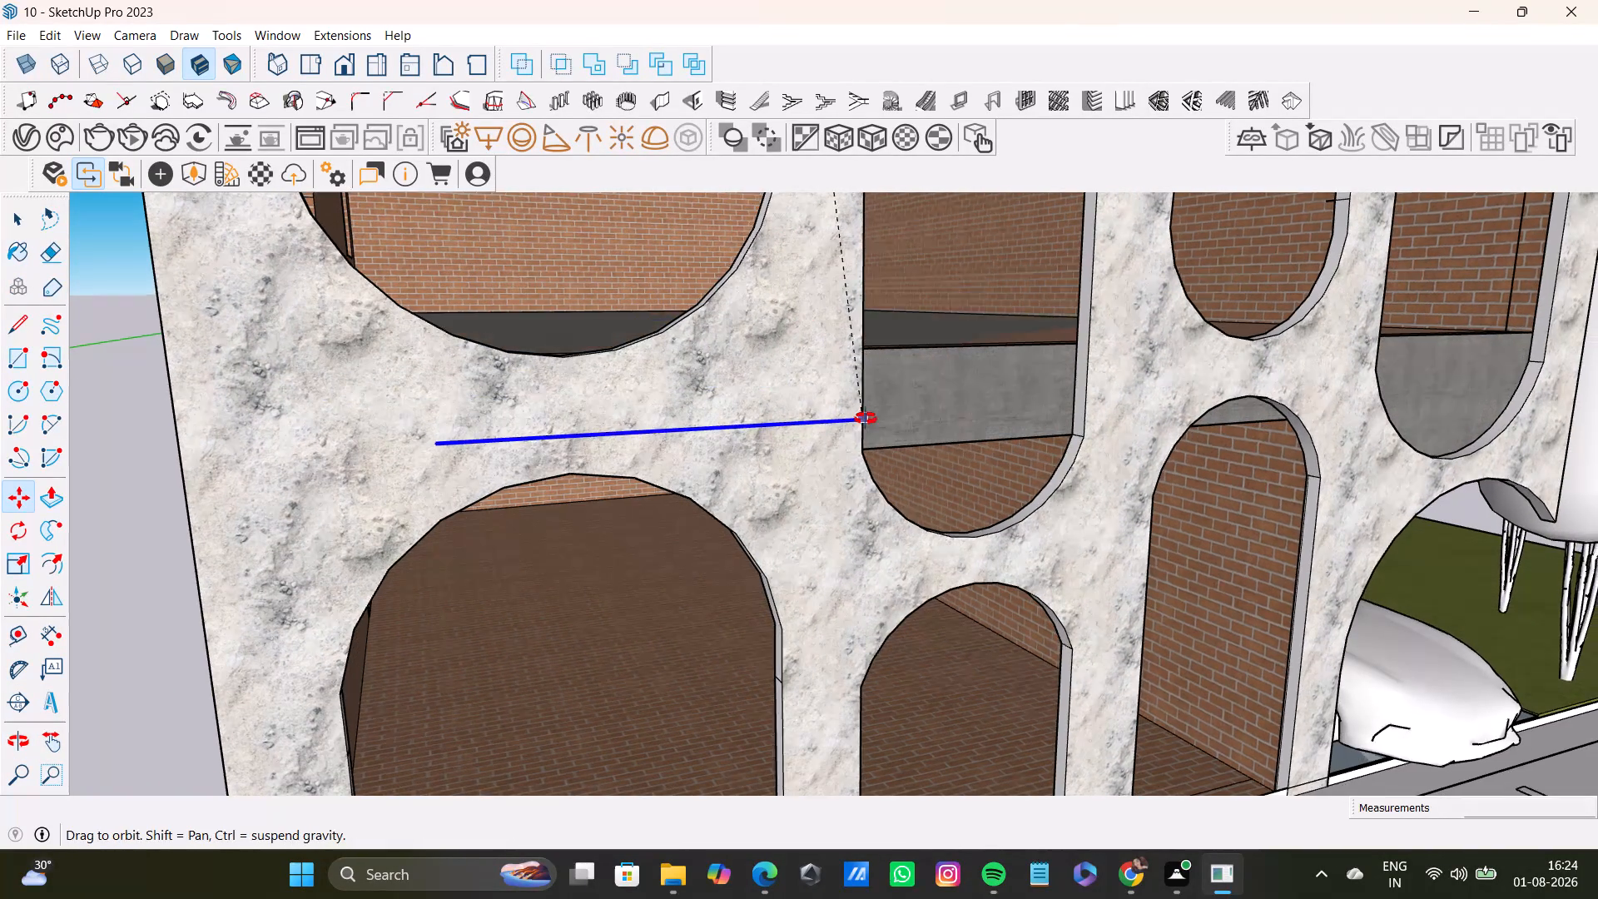
middle_click_drag(866, 419, 809, 678)
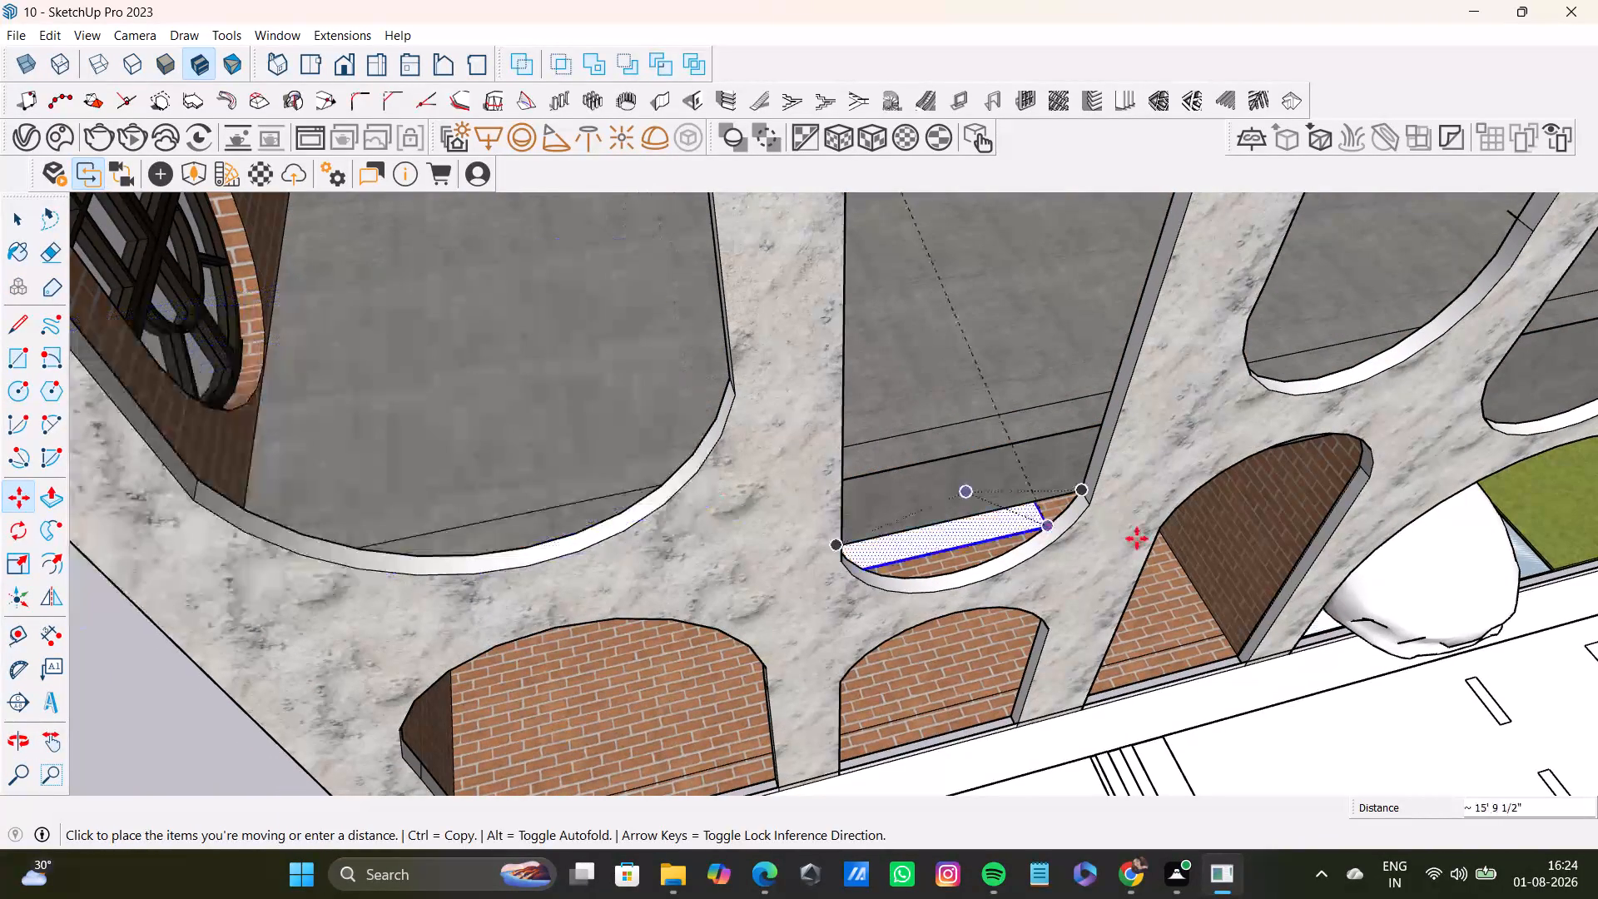
scroll(1099, 440, "down", 11)
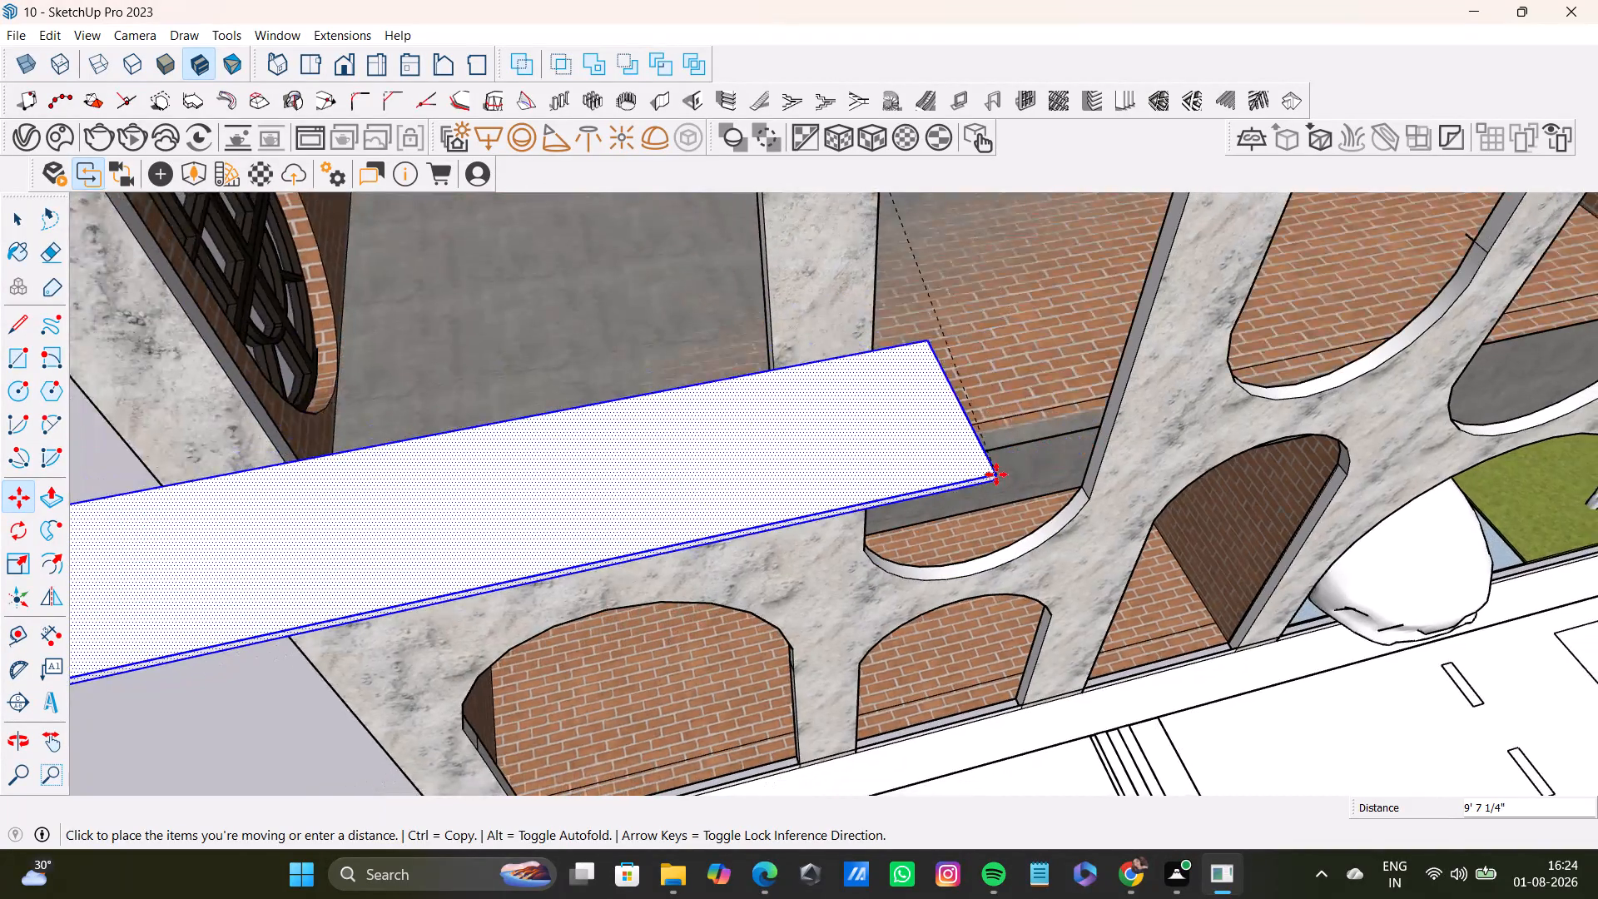
scroll(996, 474, "down", 16)
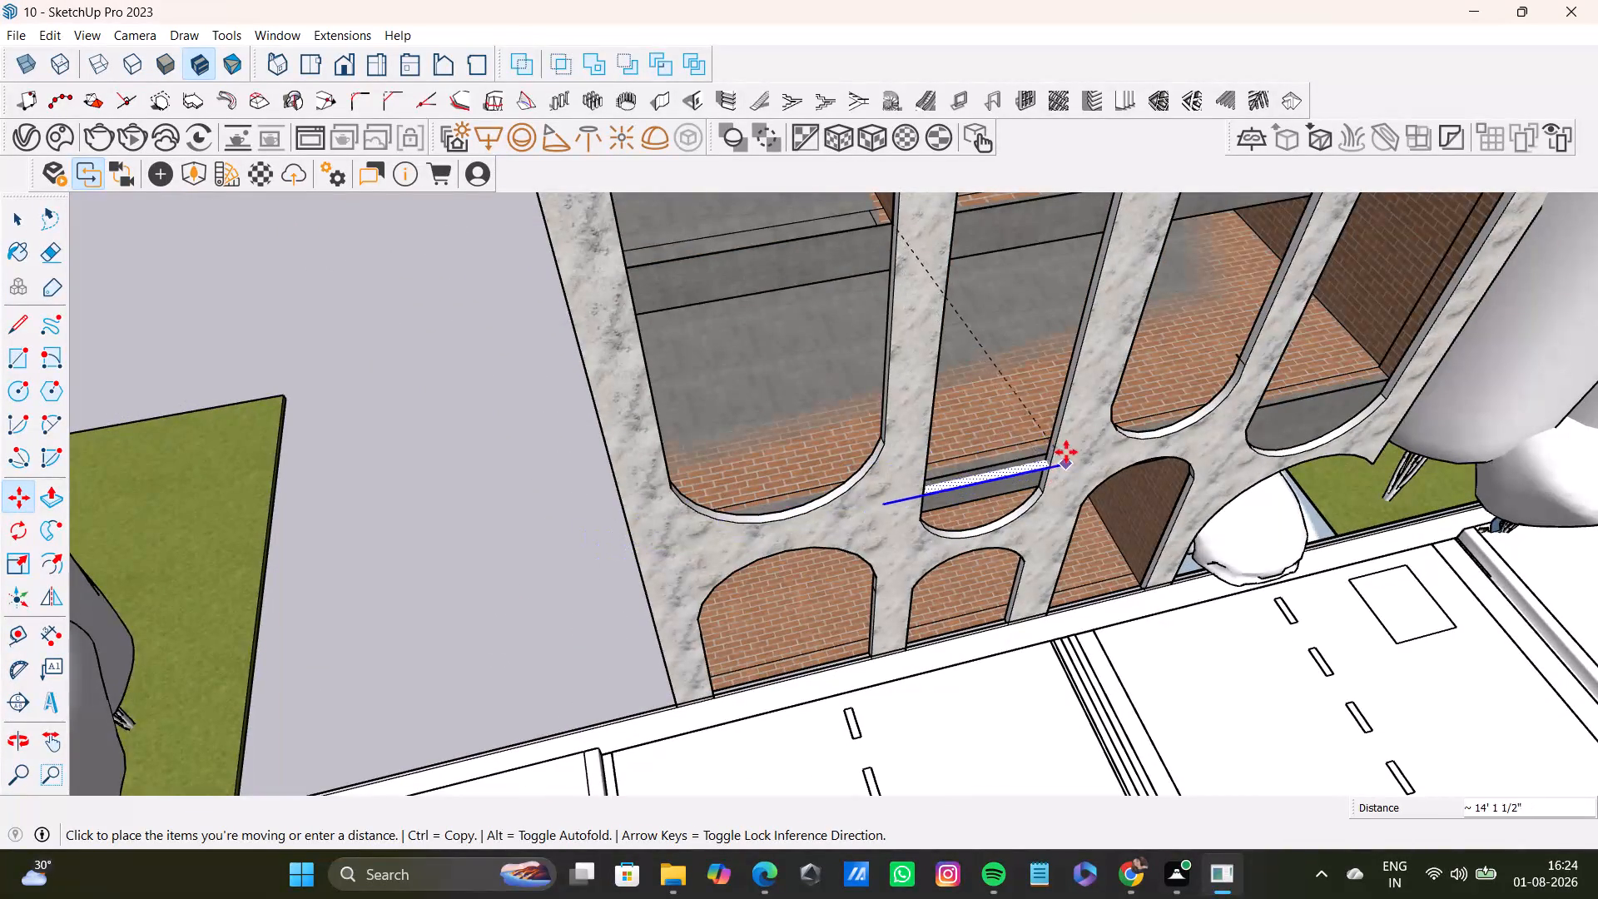
scroll(1384, 382, "up", 2)
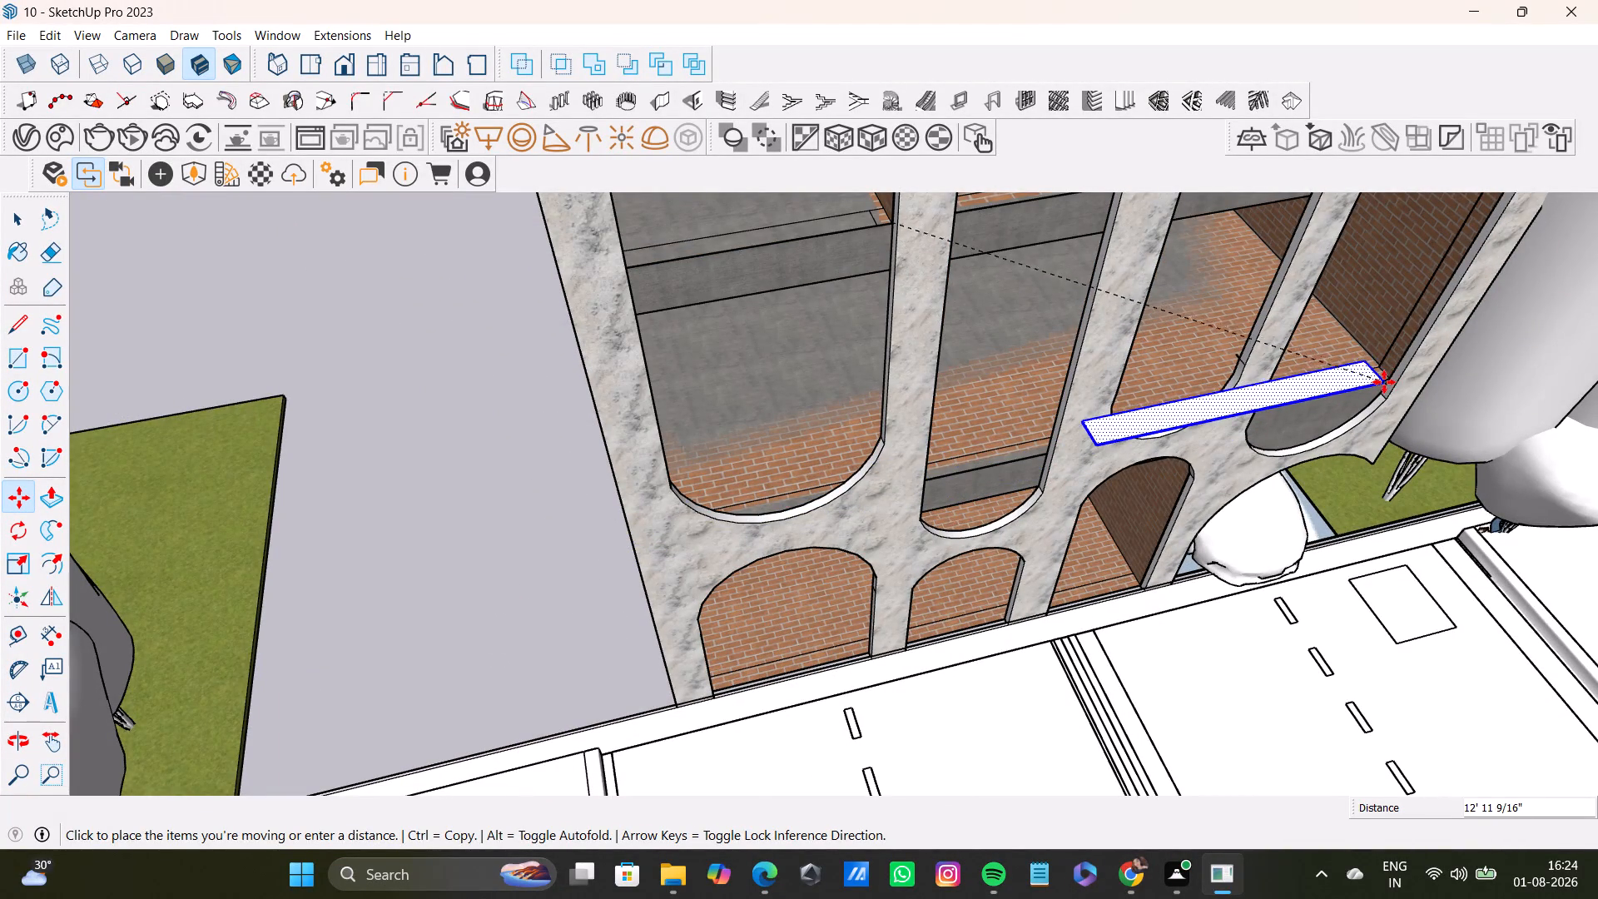
scroll(1384, 382, "up", 16)
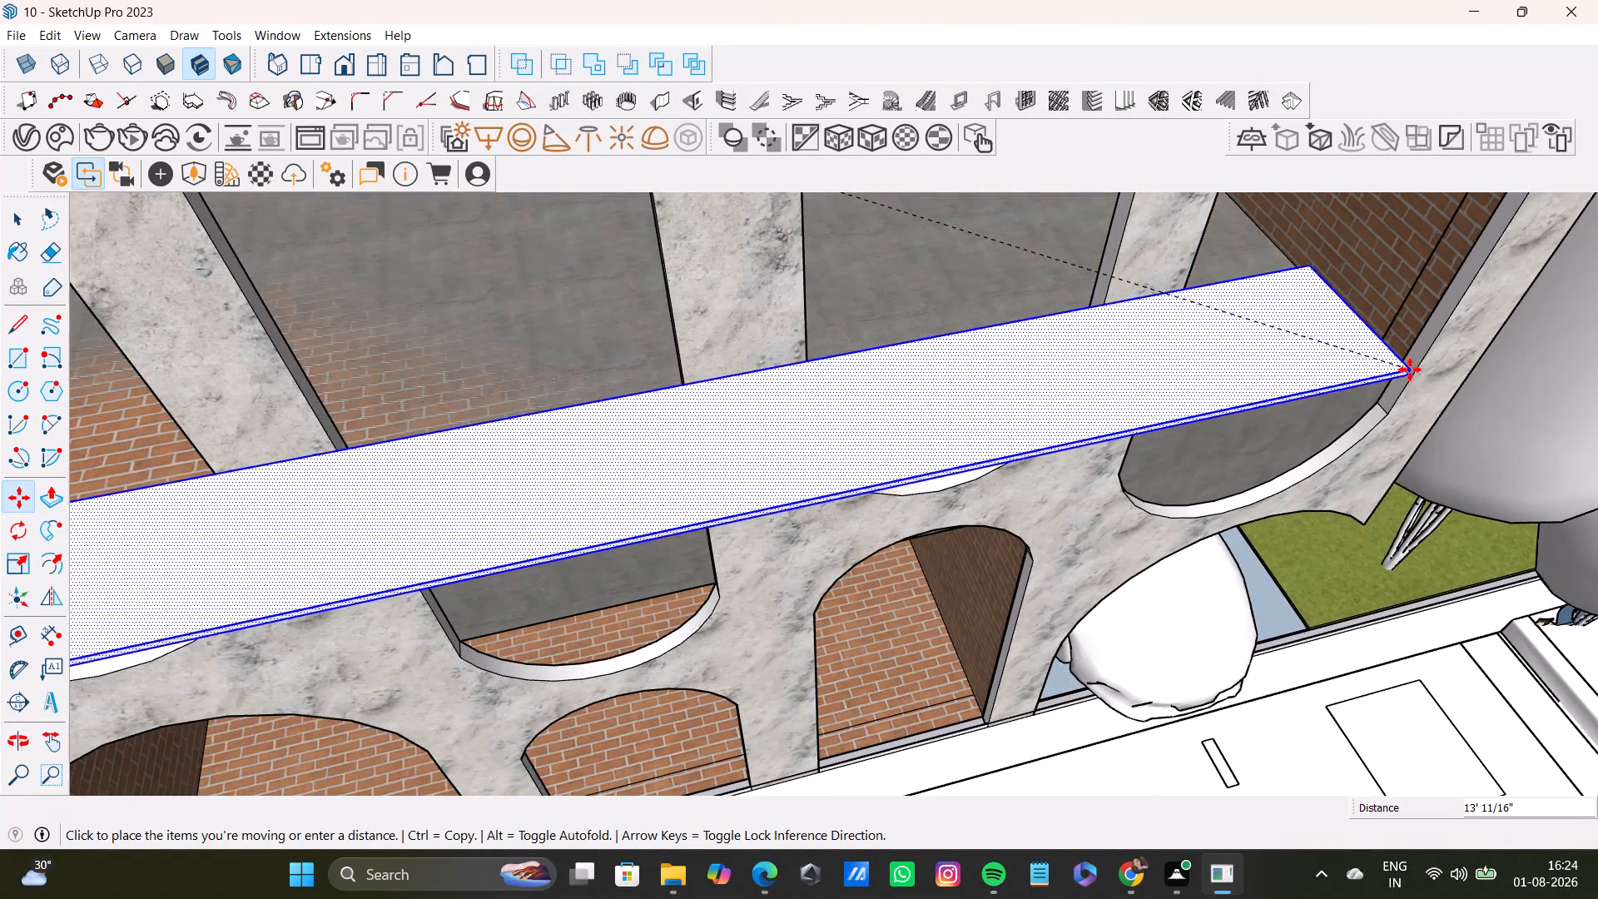
scroll(1410, 370, "up", 19)
scroll(1366, 372, "up", 3)
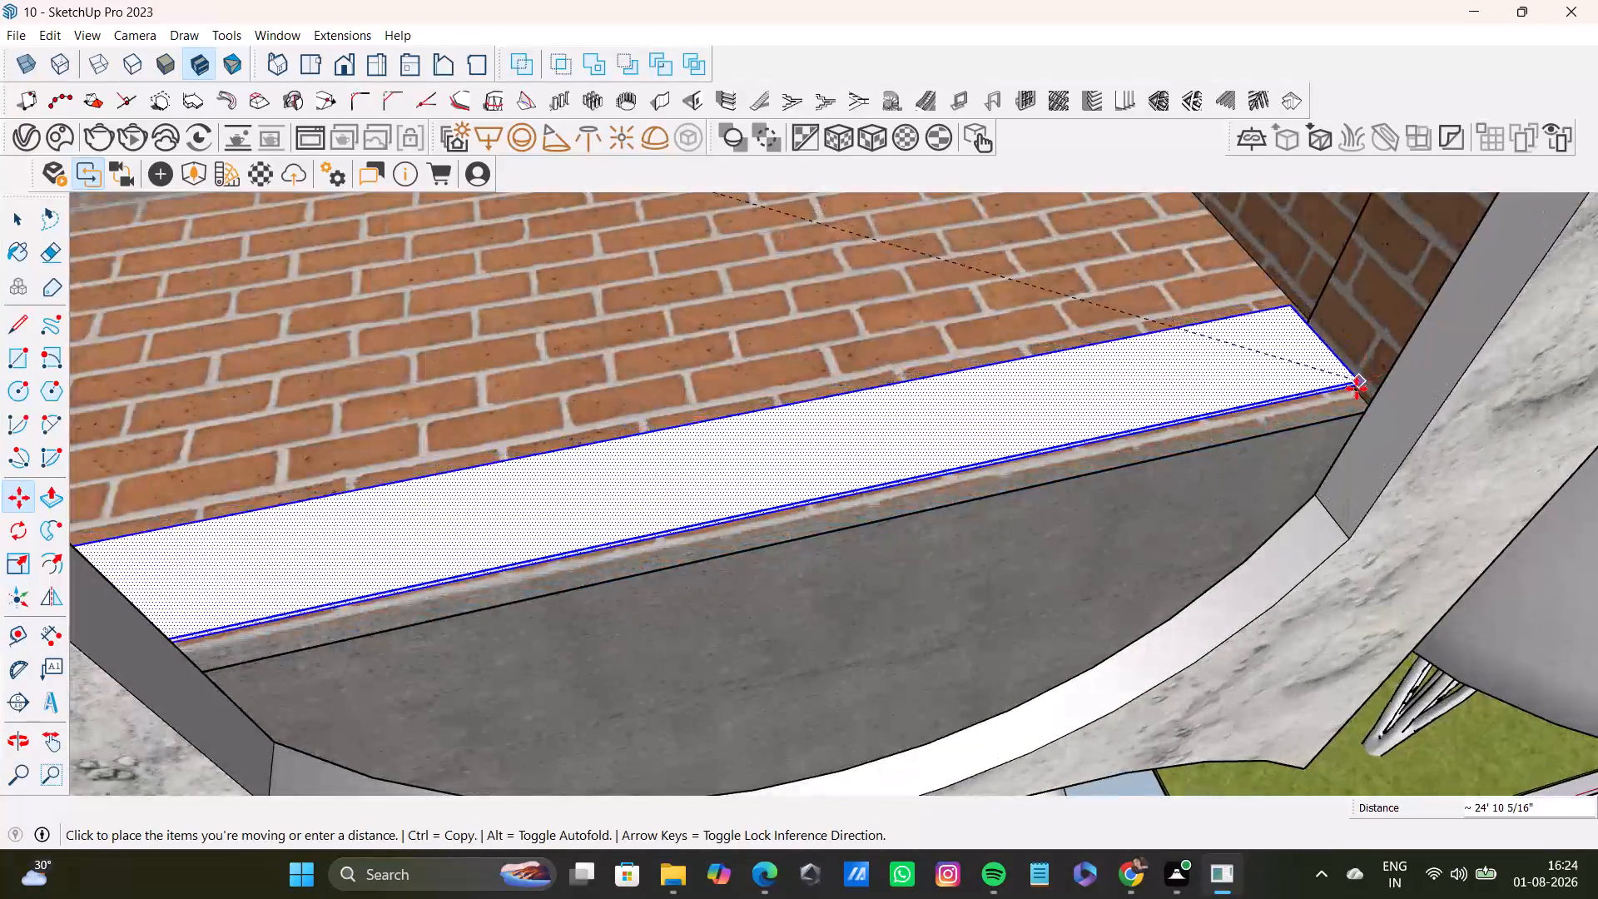
scroll(1341, 405, "up", 3)
middle_click_drag(1341, 405, 1401, 426)
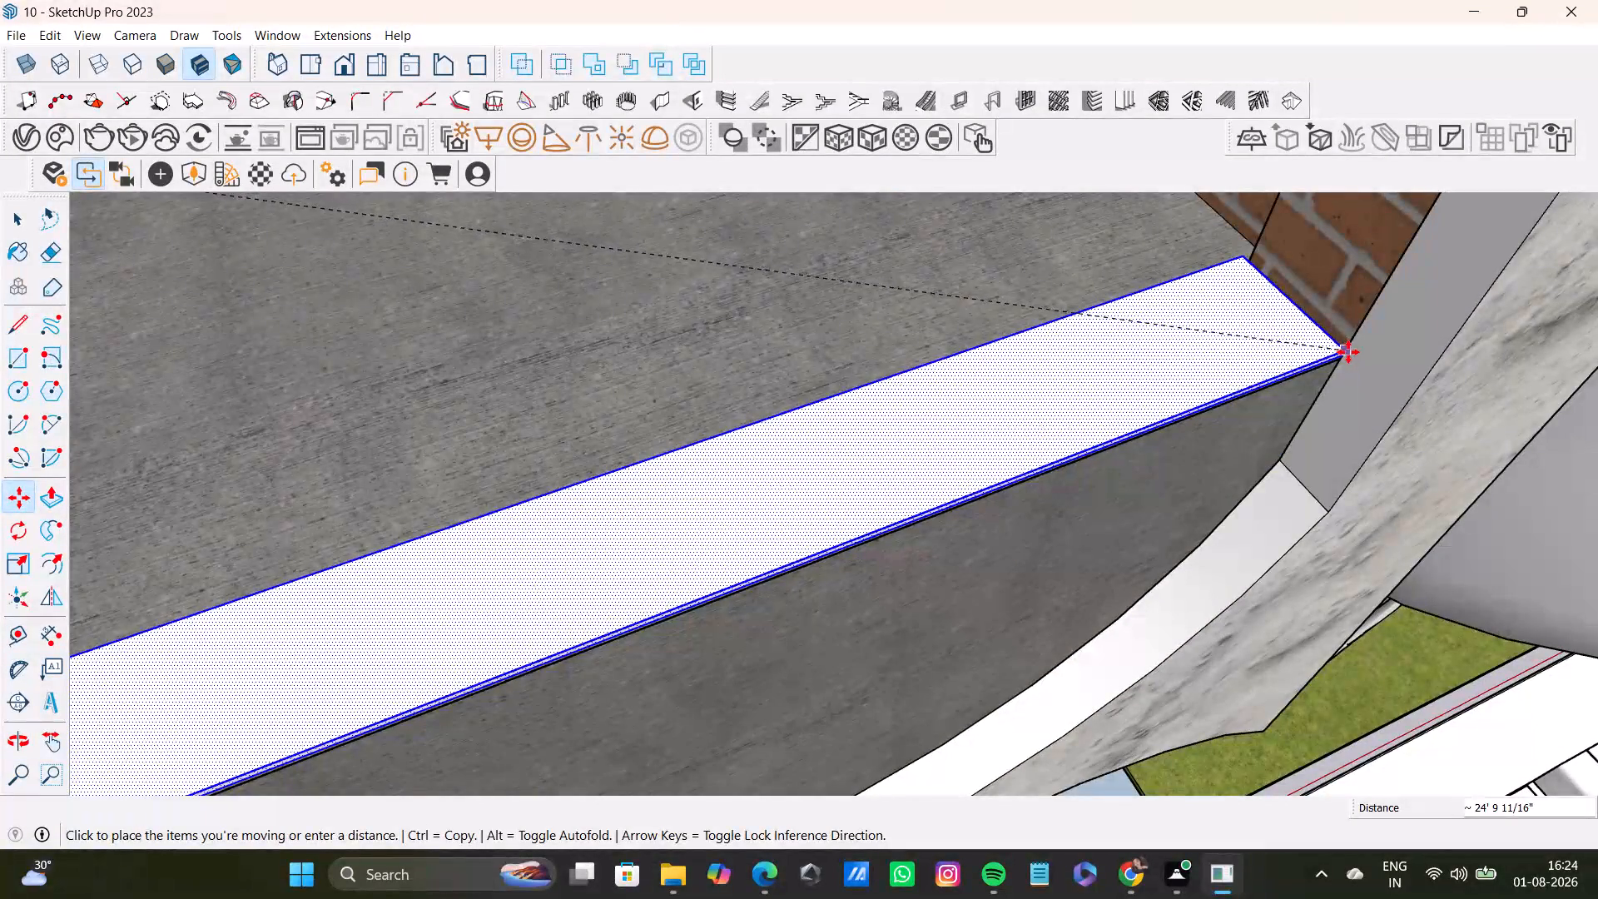
left_click(1349, 353)
Shift the strip by about 7/16" so its inner end corner meets the brick side wall.
middle_click_drag(1274, 390, 1227, 201)
middle_click_drag(1278, 415, 1159, 373)
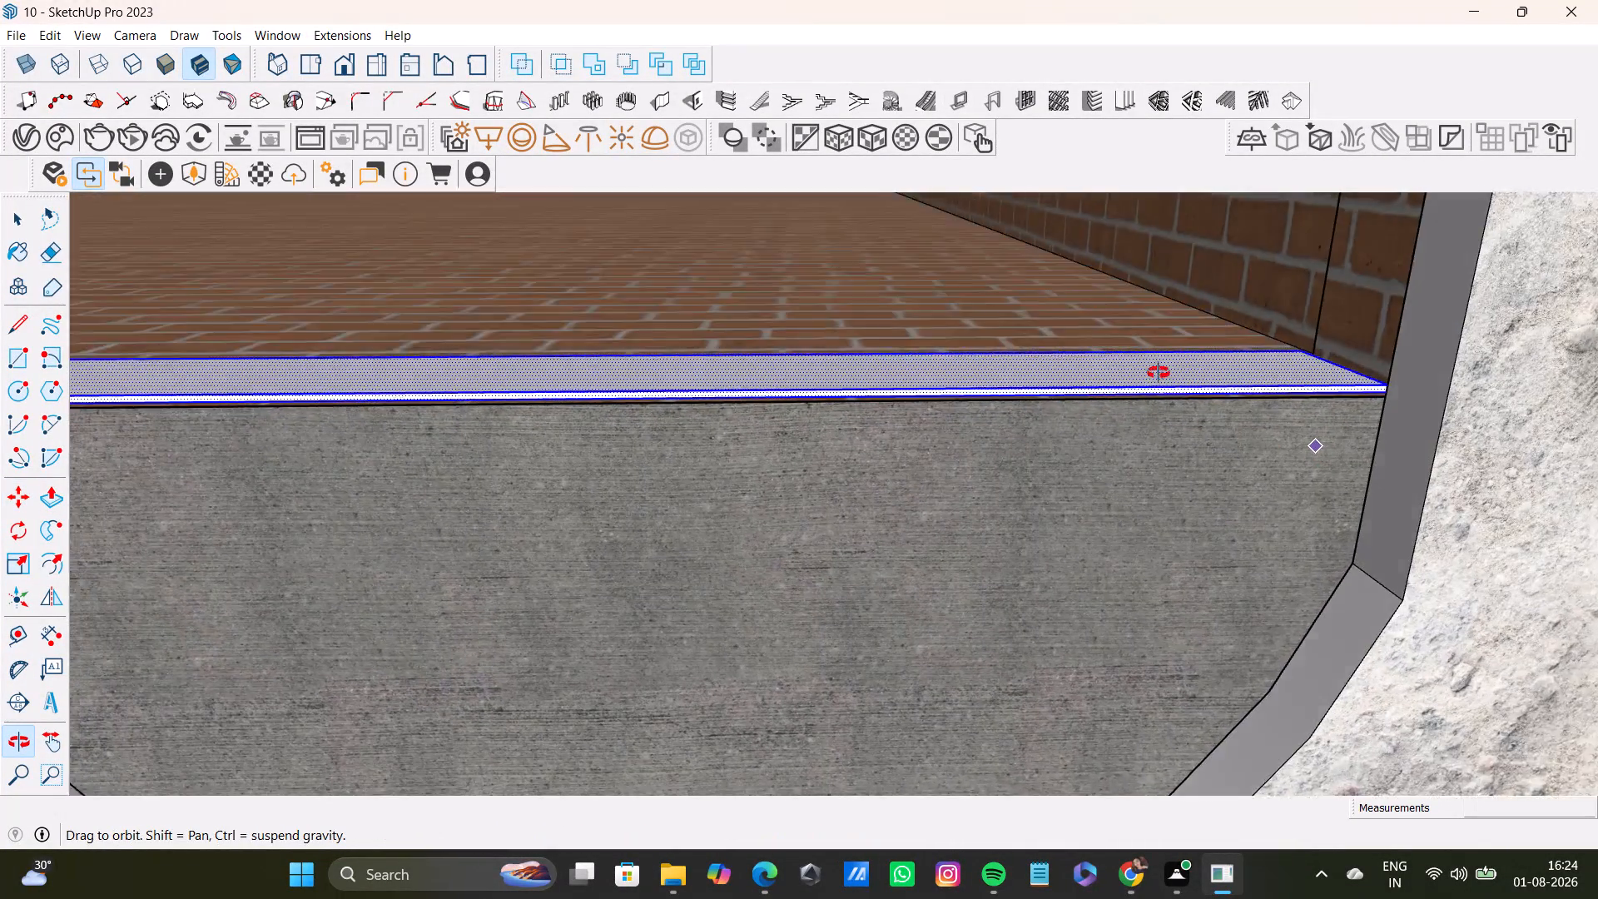
middle_click_drag(1159, 373, 1238, 679)
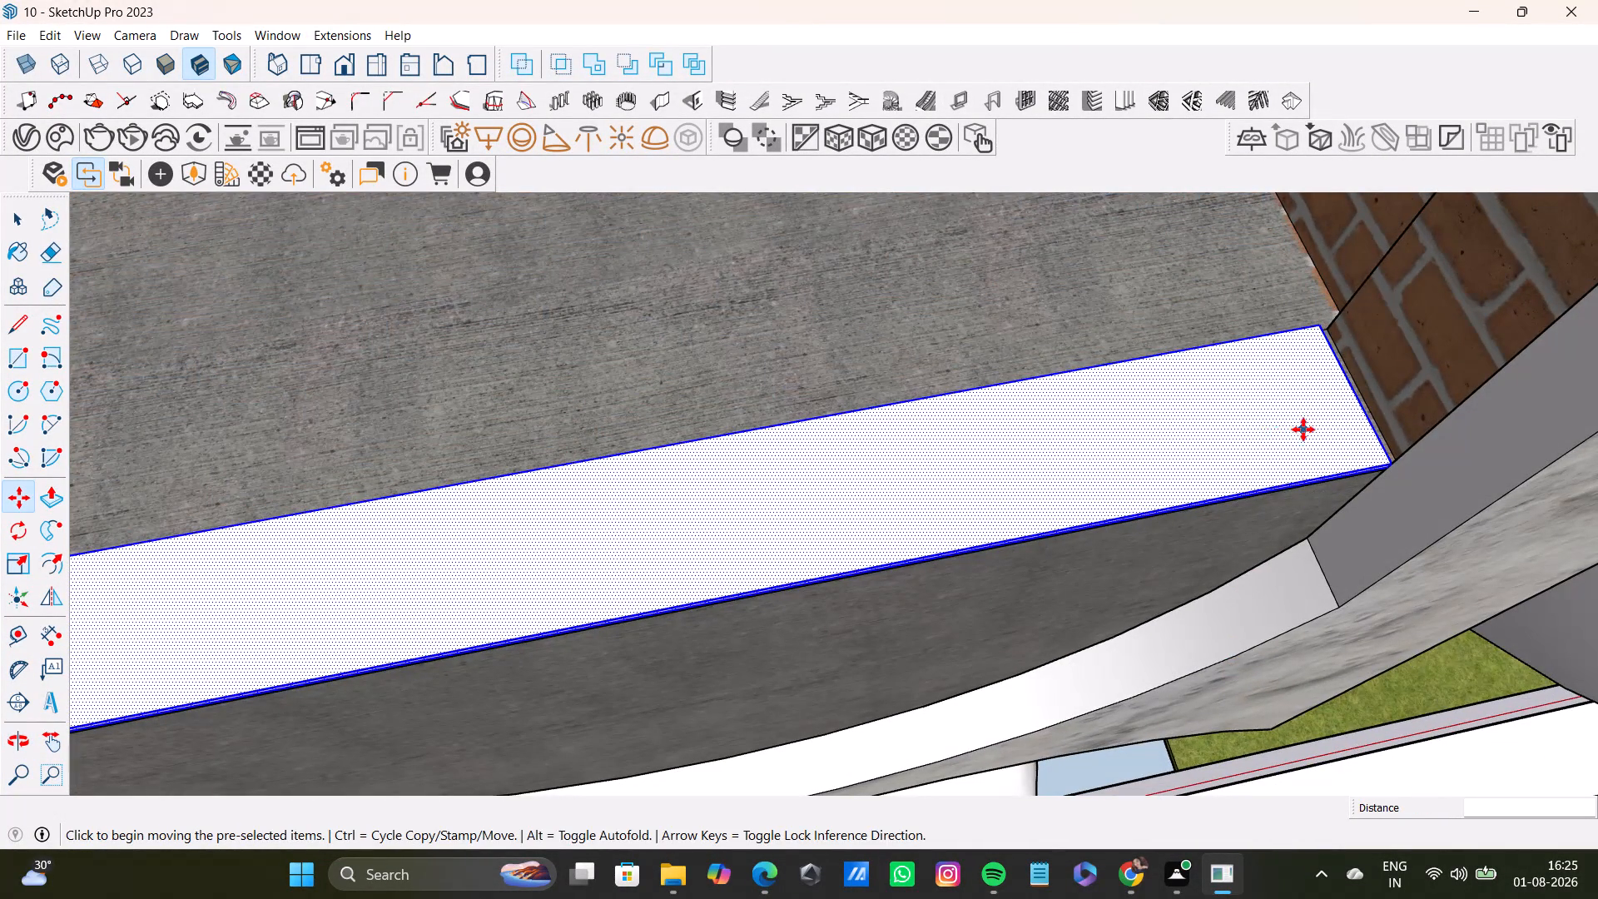
key("m")
left_click(1320, 333)
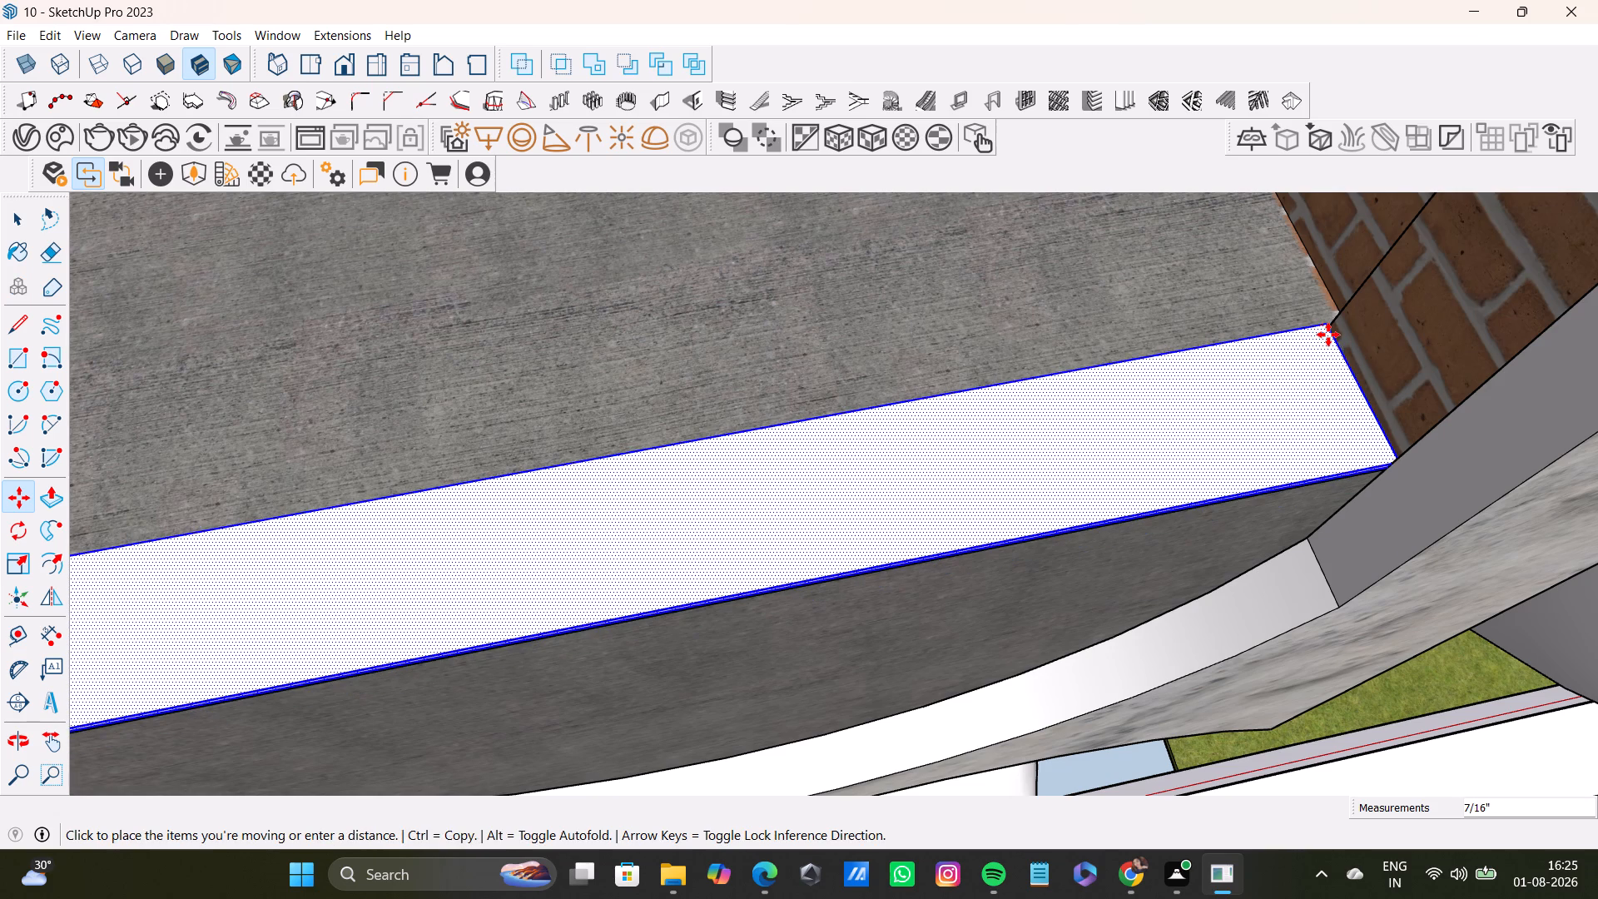
left_click(1328, 335)
Scale the lower floor's strip lengthwise across all four bays to the outer arched column at the opposite end.
middle_click_drag(1226, 508, 1213, 385)
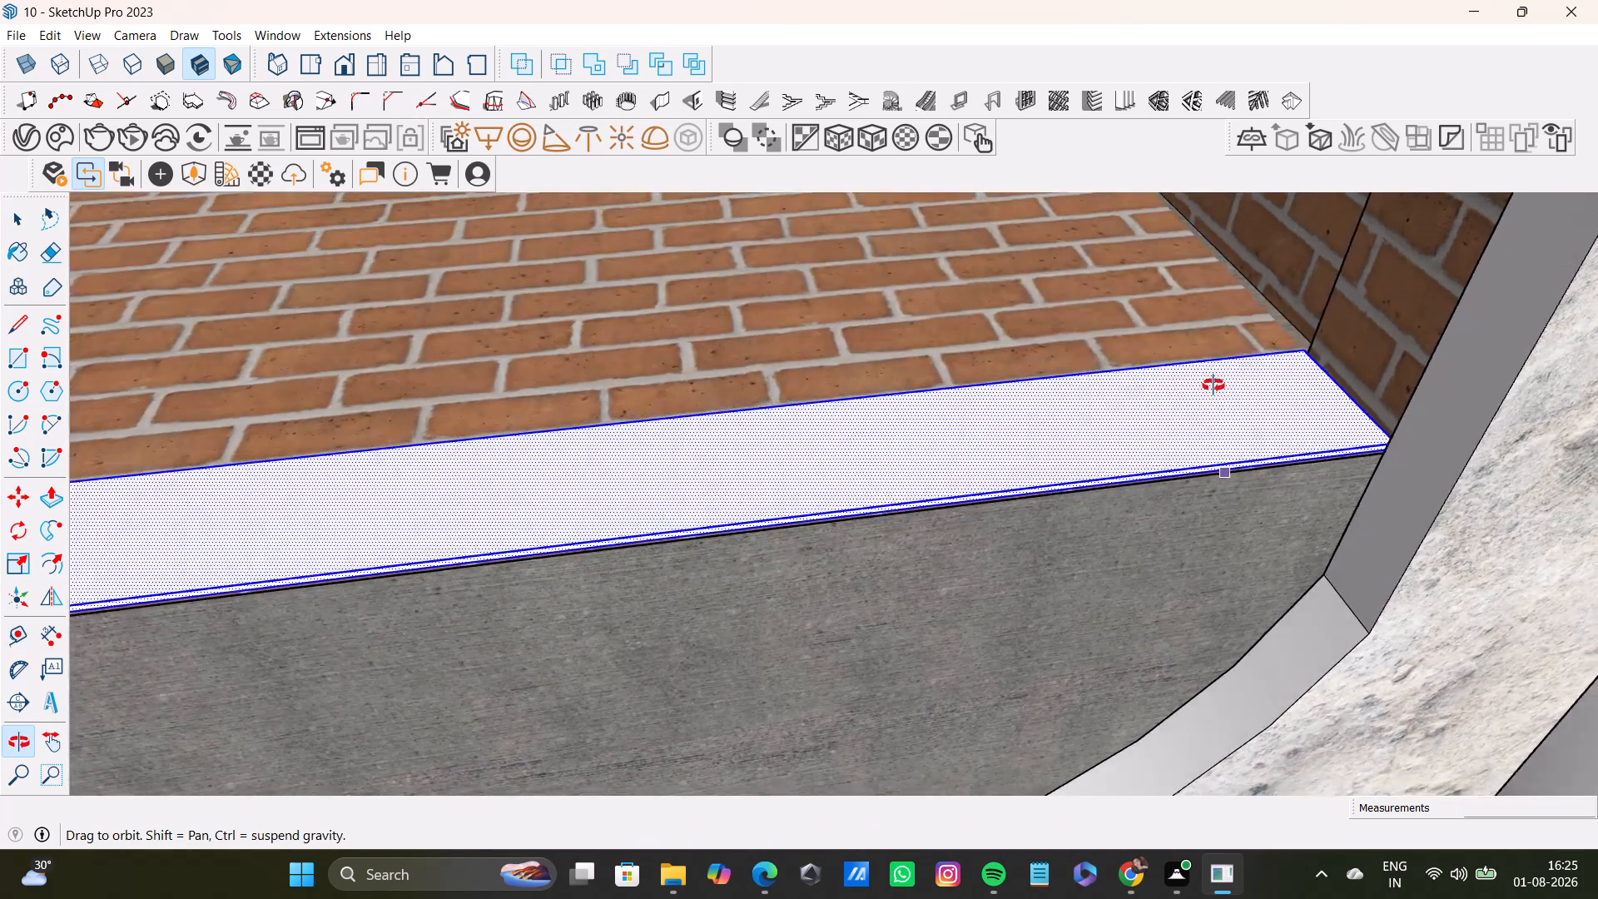
middle_click_drag(1213, 385, 1197, 437)
scroll(1179, 477, "down", 13)
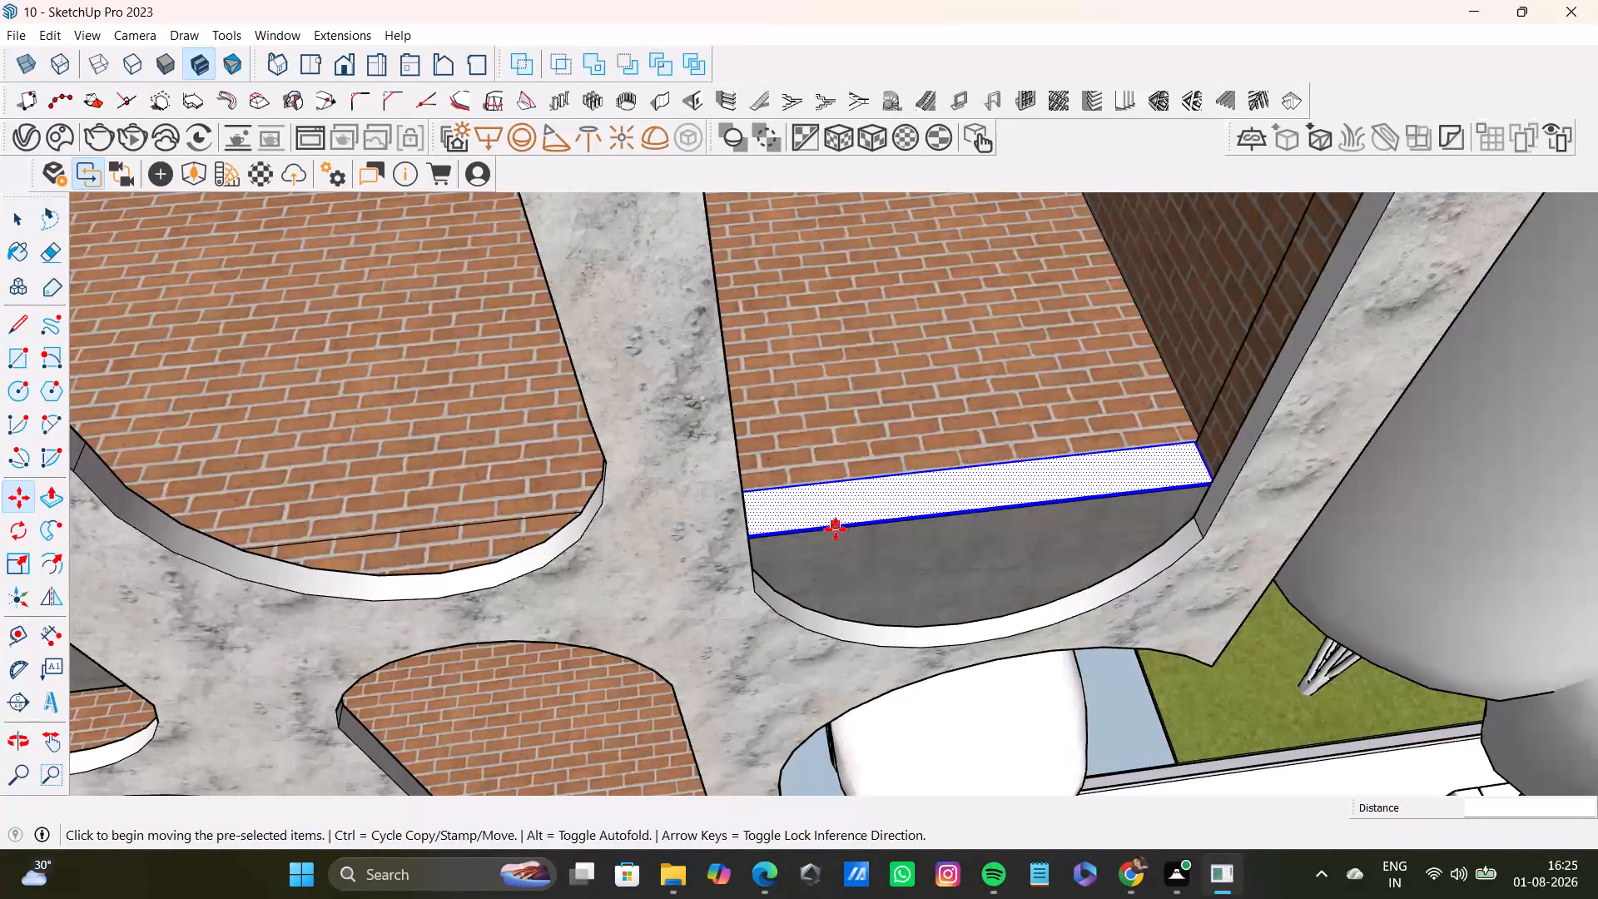
key("s")
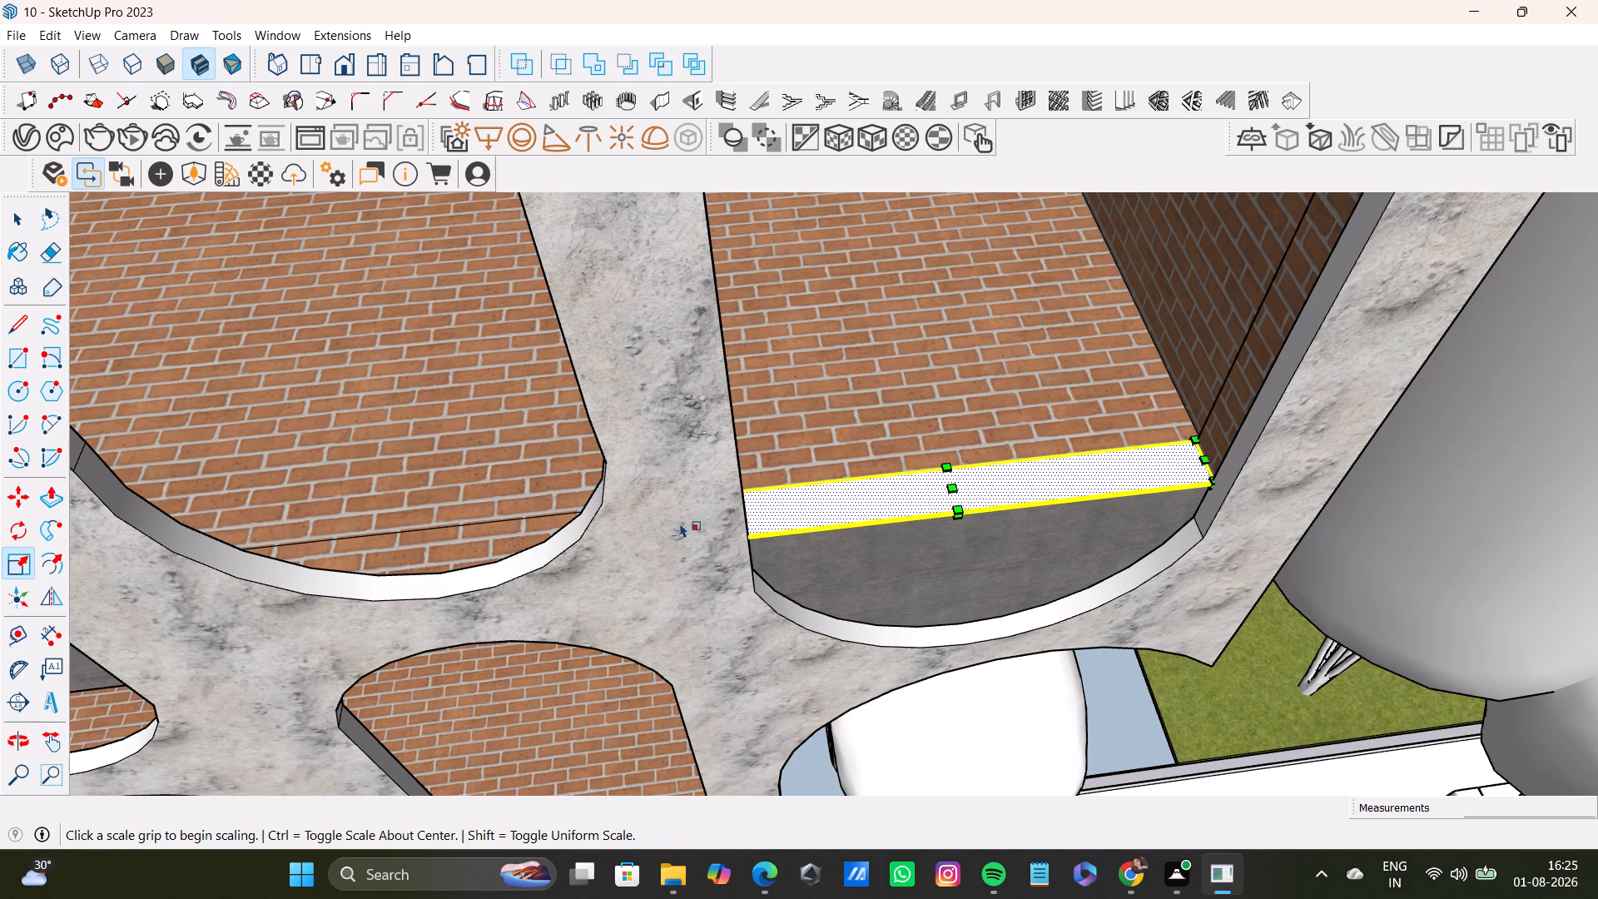
left_click(682, 527)
scroll(161, 603, "down", 2)
middle_click_drag(82, 595, 98, 580, "shift")
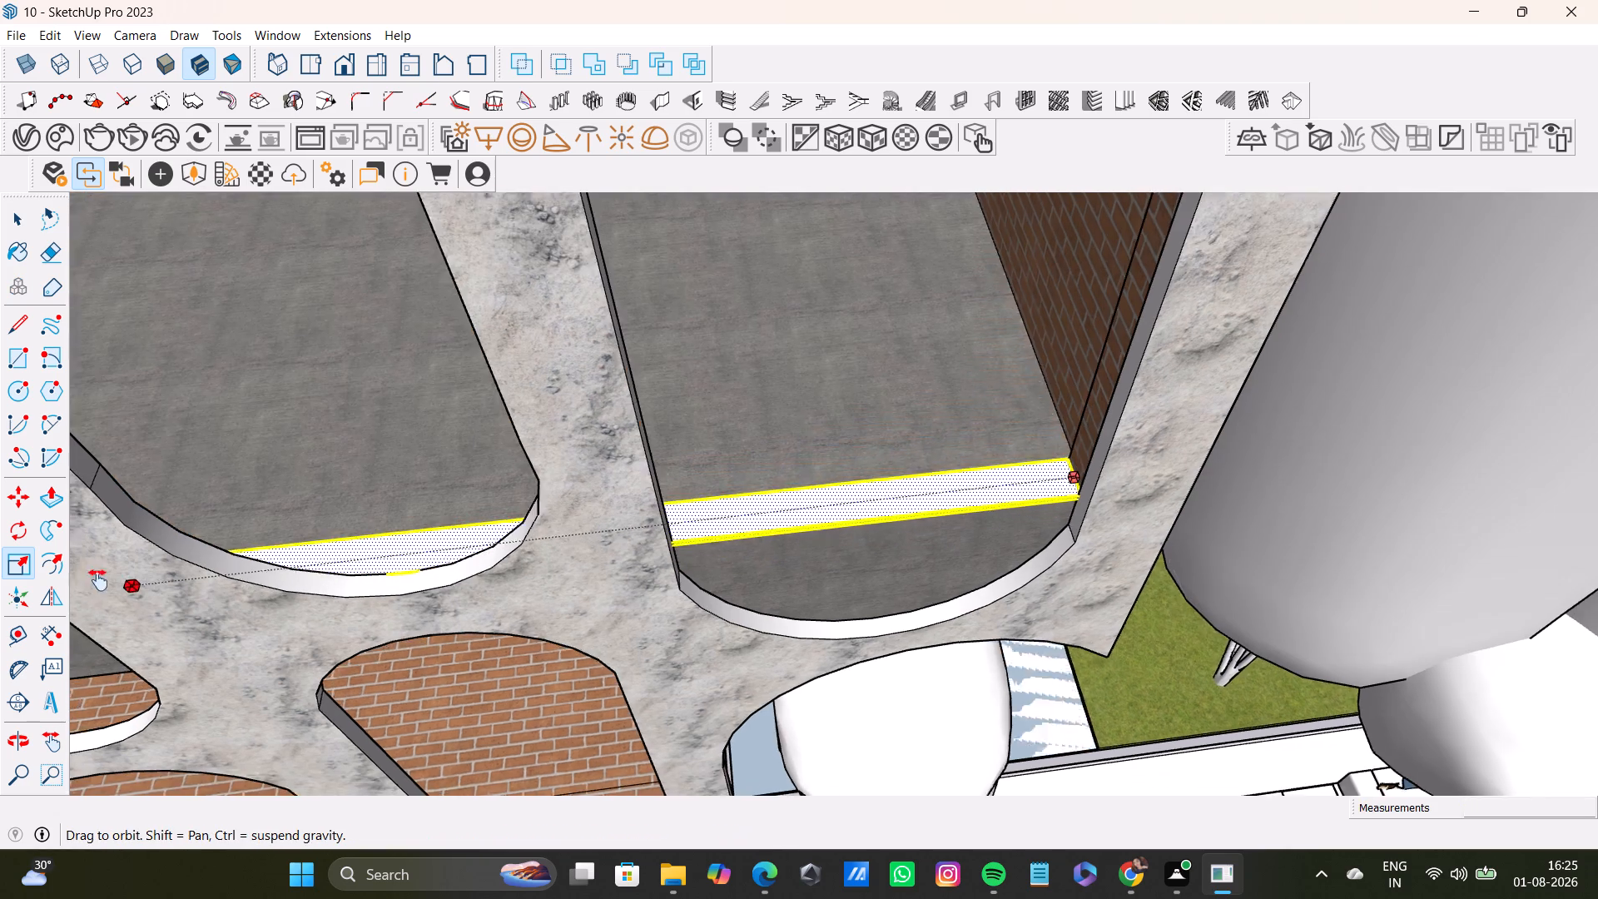
middle_click_drag(98, 580, 987, 412, "shift")
scroll(140, 531, "down", 11)
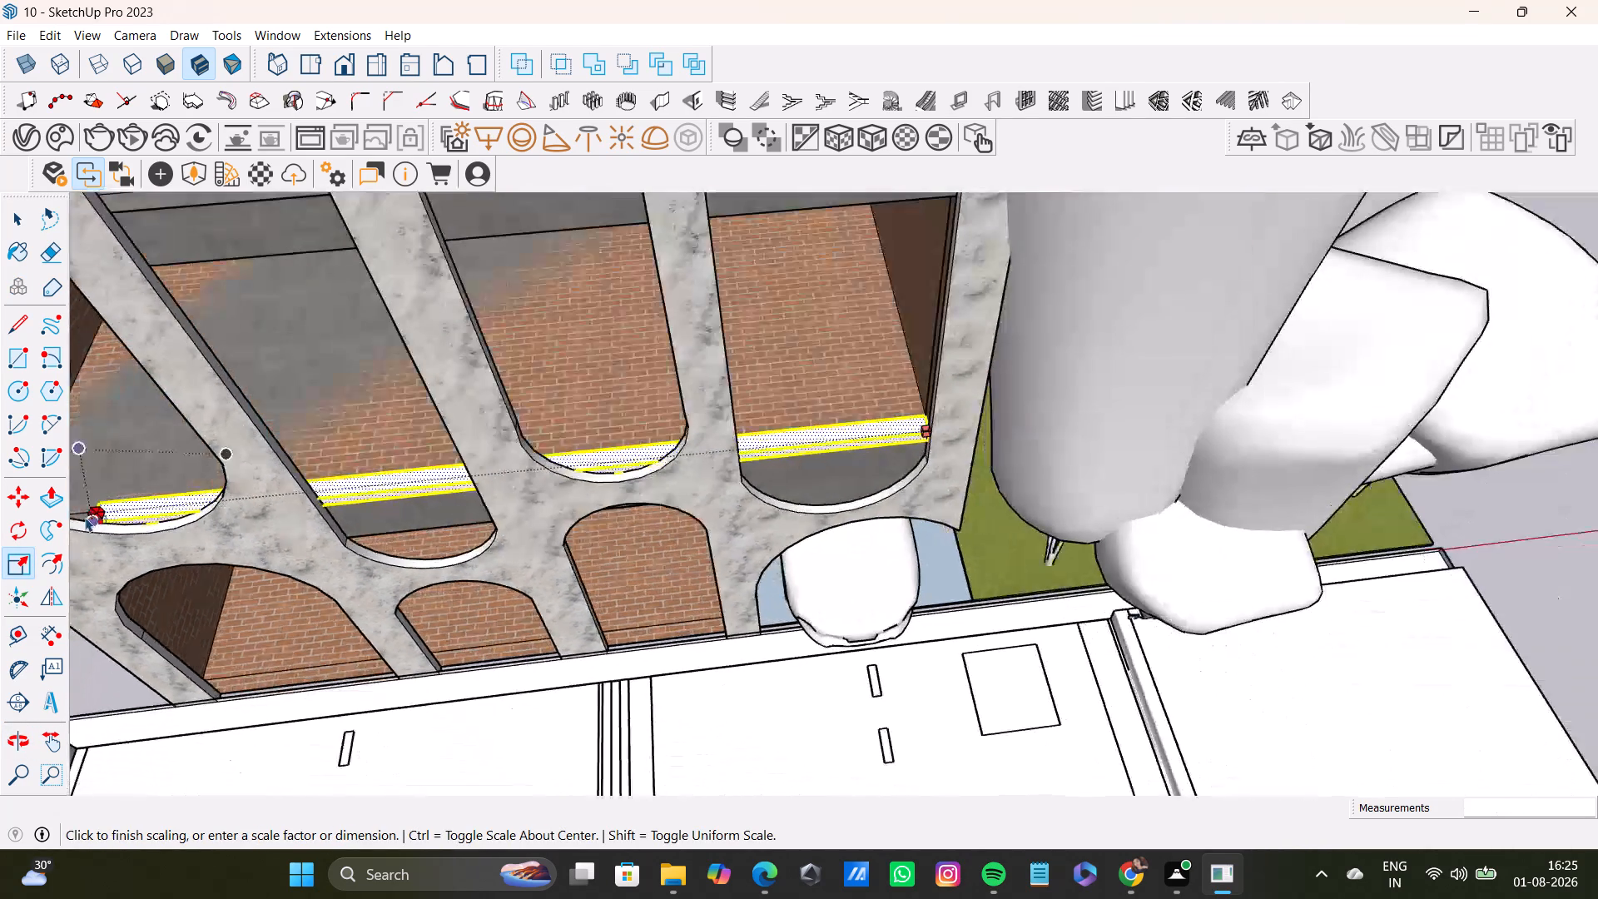
middle_click_drag(54, 514, 472, 454)
middle_click_drag(275, 448, 812, 447, "shift")
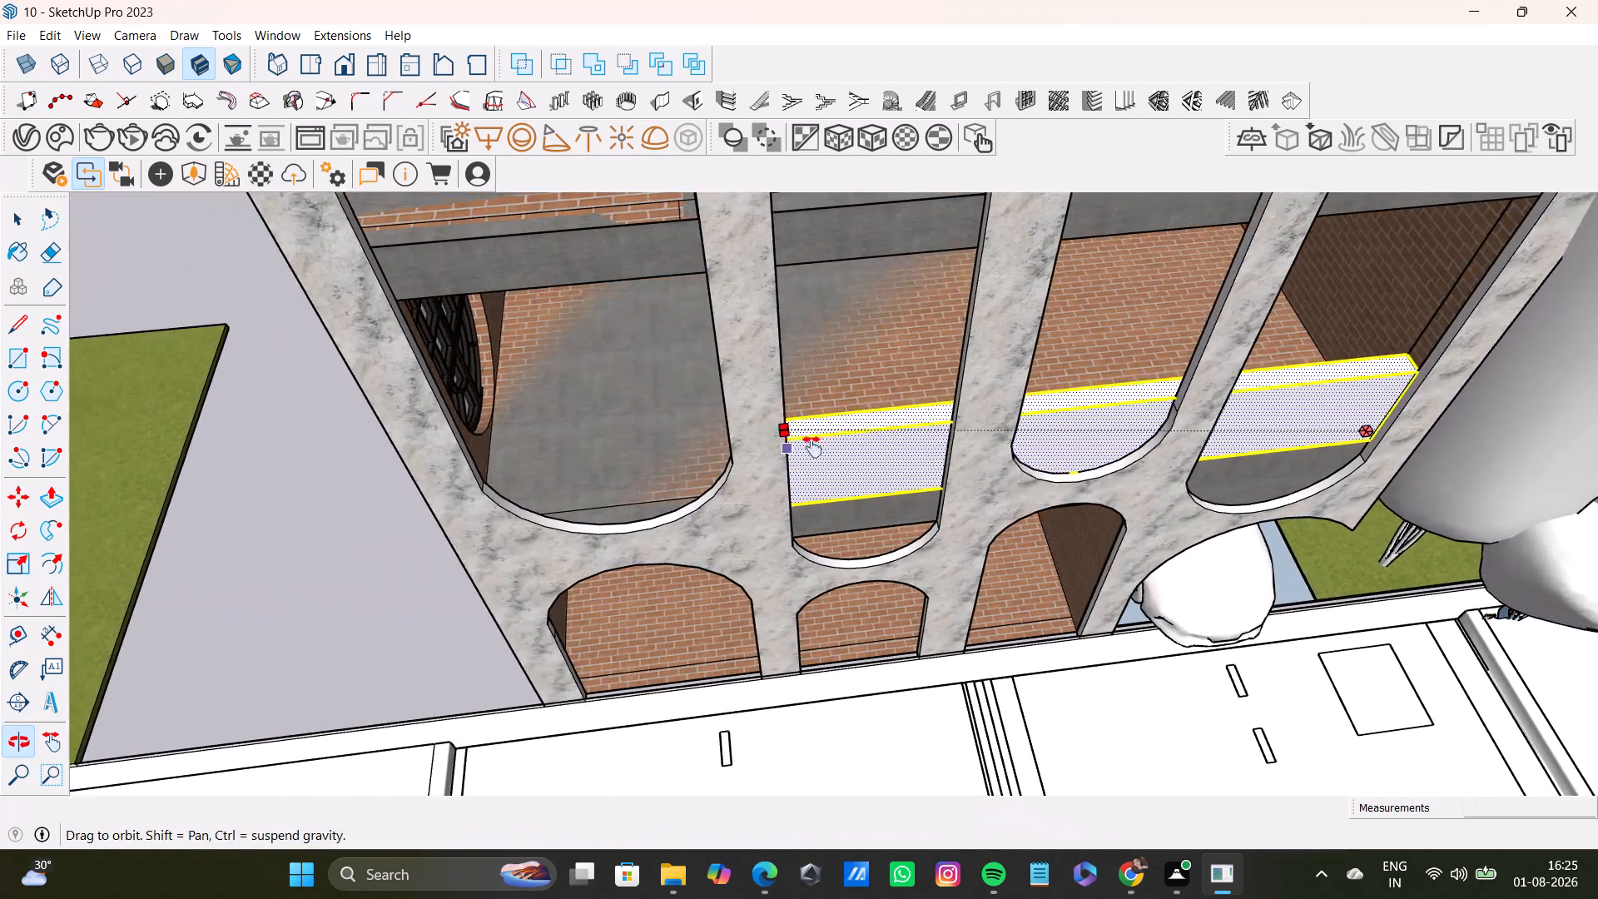
middle_click_drag(812, 447, 851, 452, "shift")
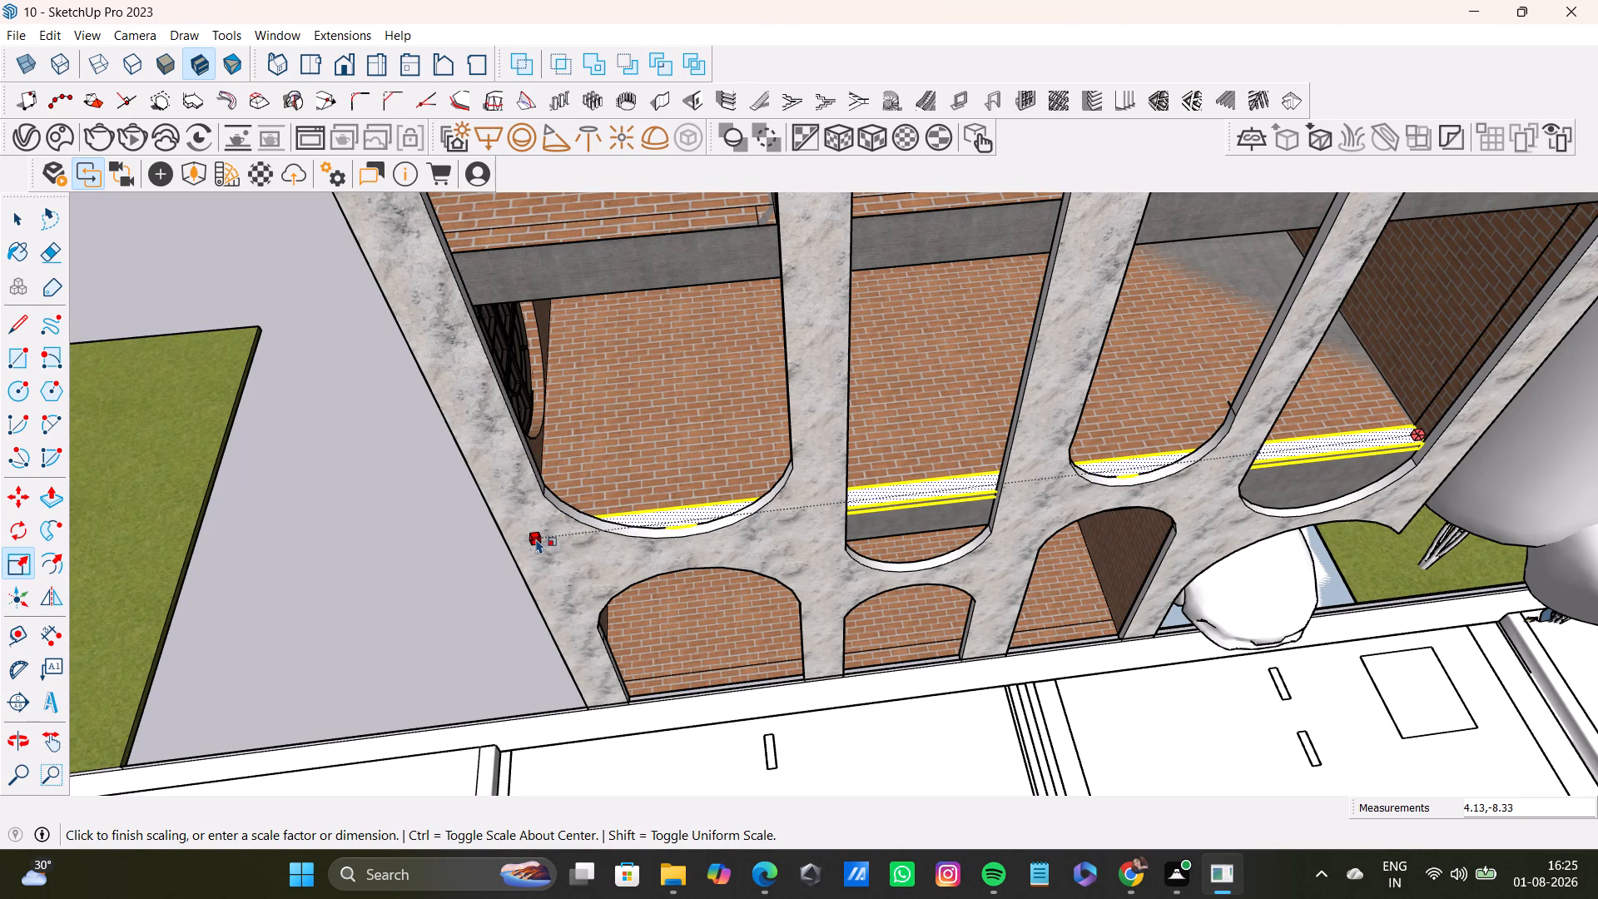
left_click(536, 539)
key("space")
left_click(404, 504)
Extrude the long lower-floor strip's top face upward by about 1 5/16".
middle_click_drag(1035, 559, 980, 415)
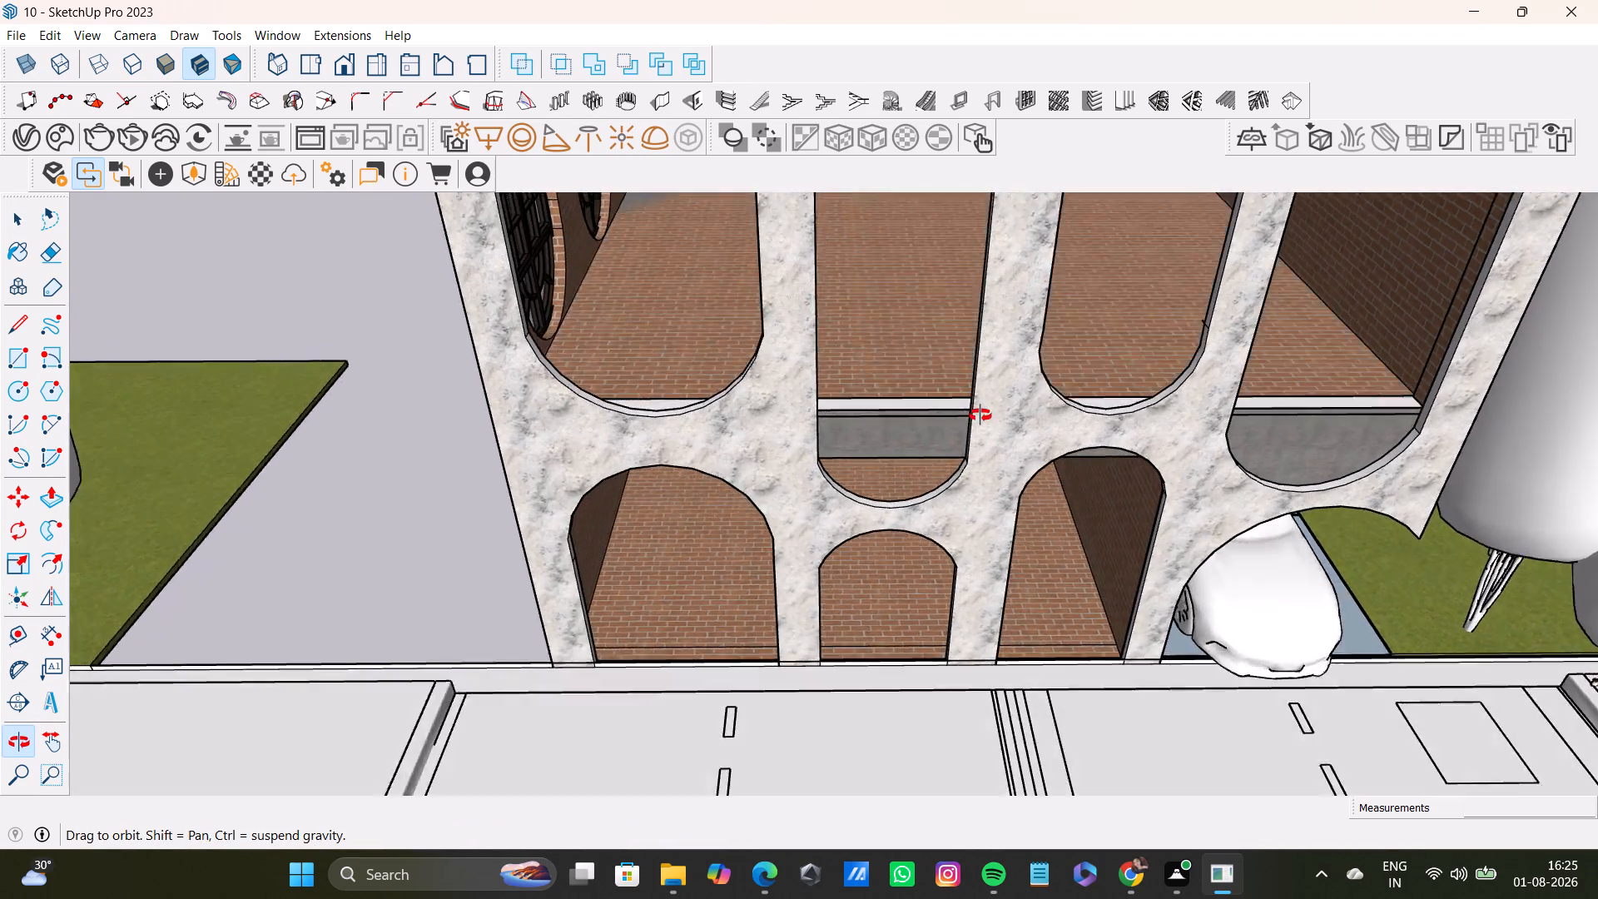
middle_click_drag(980, 415, 977, 396)
scroll(884, 378, "up", 6)
left_click(942, 362)
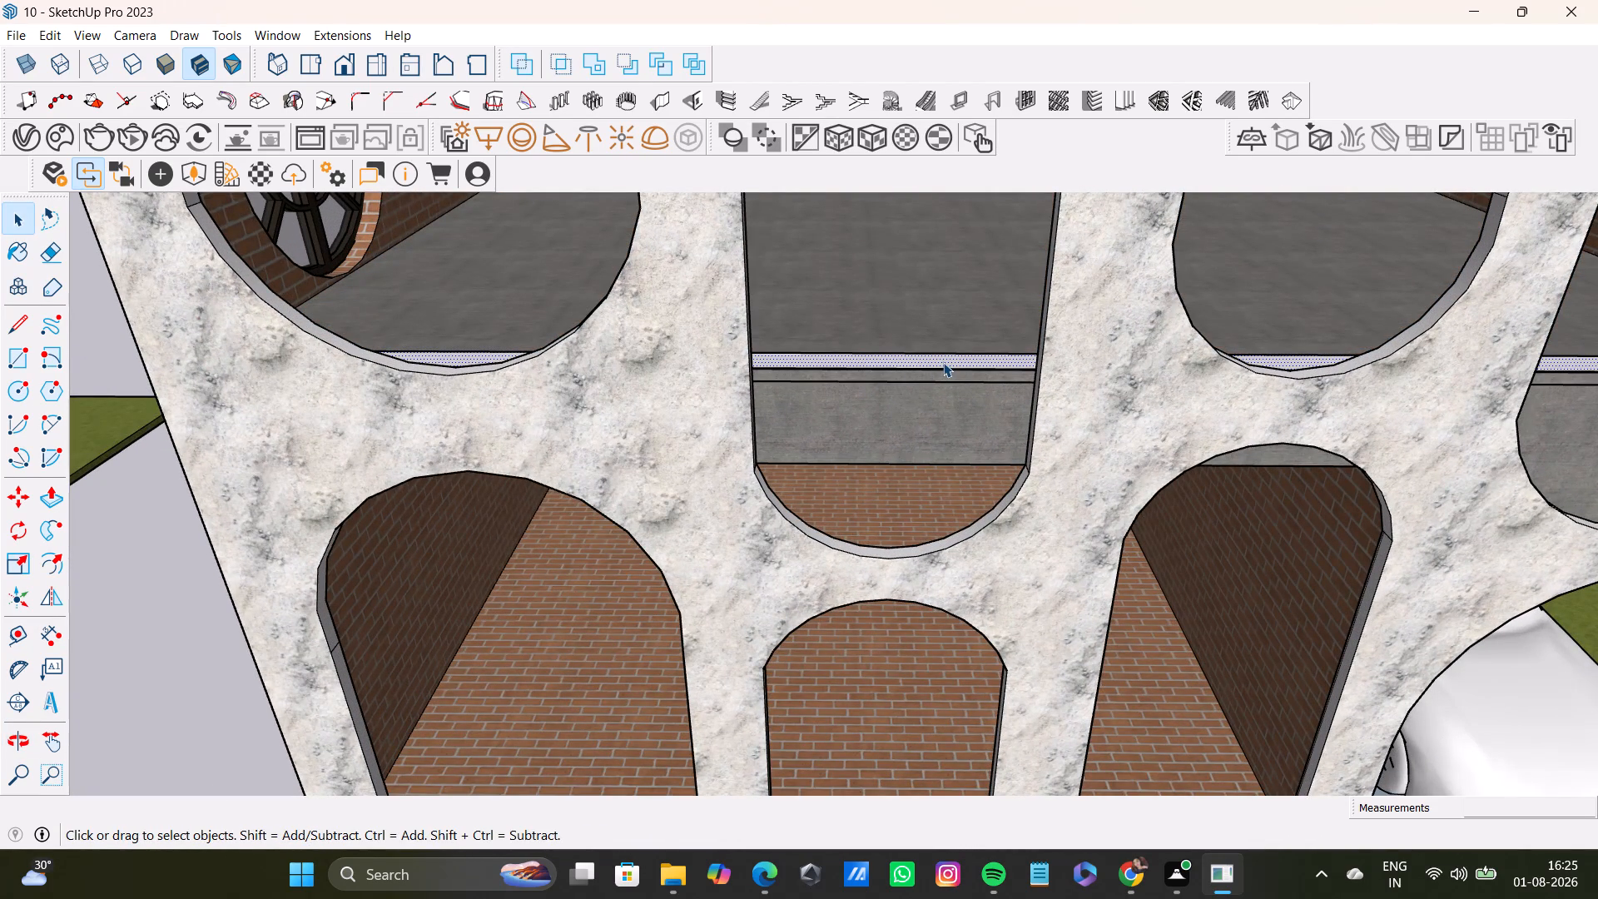
key("p")
left_click(945, 355)
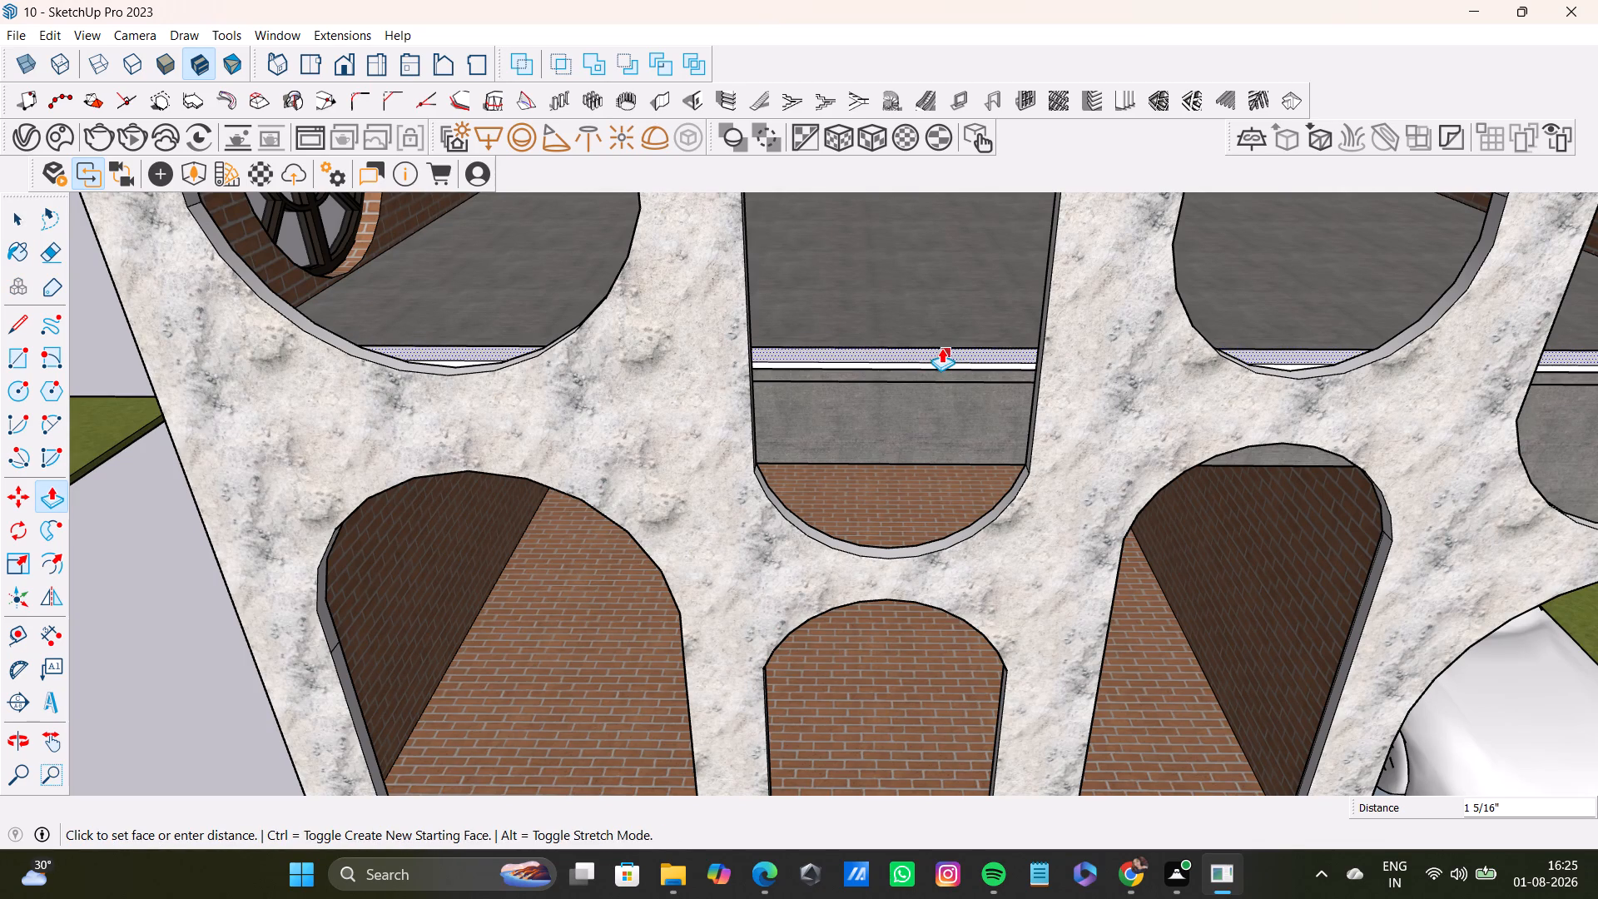
left_click(940, 349)
key("space")
left_click(140, 451)
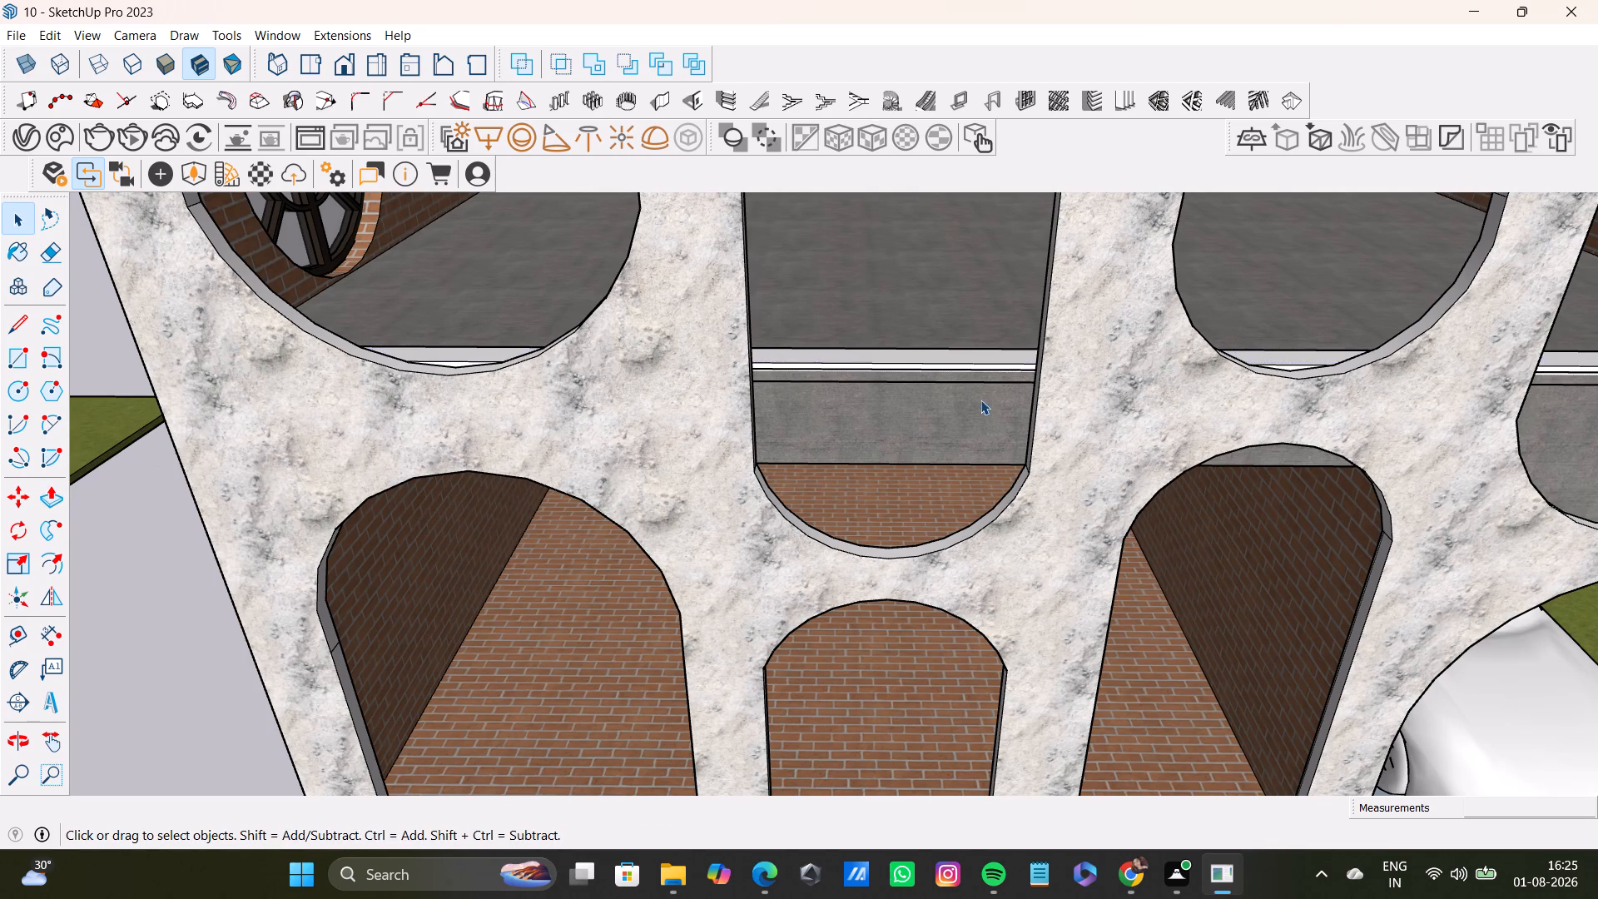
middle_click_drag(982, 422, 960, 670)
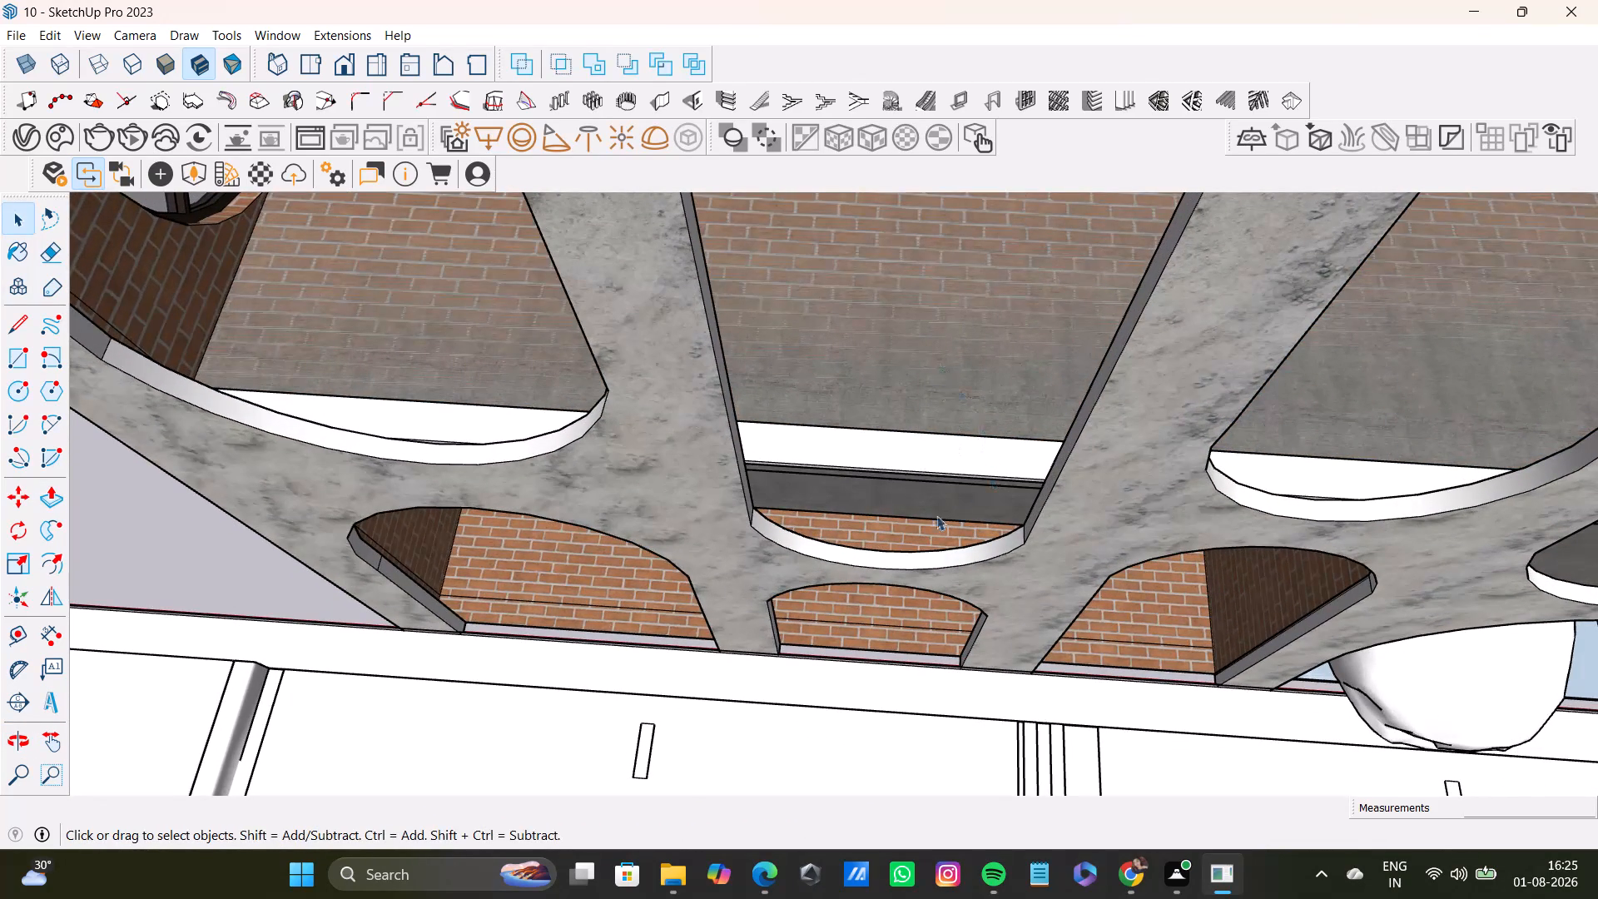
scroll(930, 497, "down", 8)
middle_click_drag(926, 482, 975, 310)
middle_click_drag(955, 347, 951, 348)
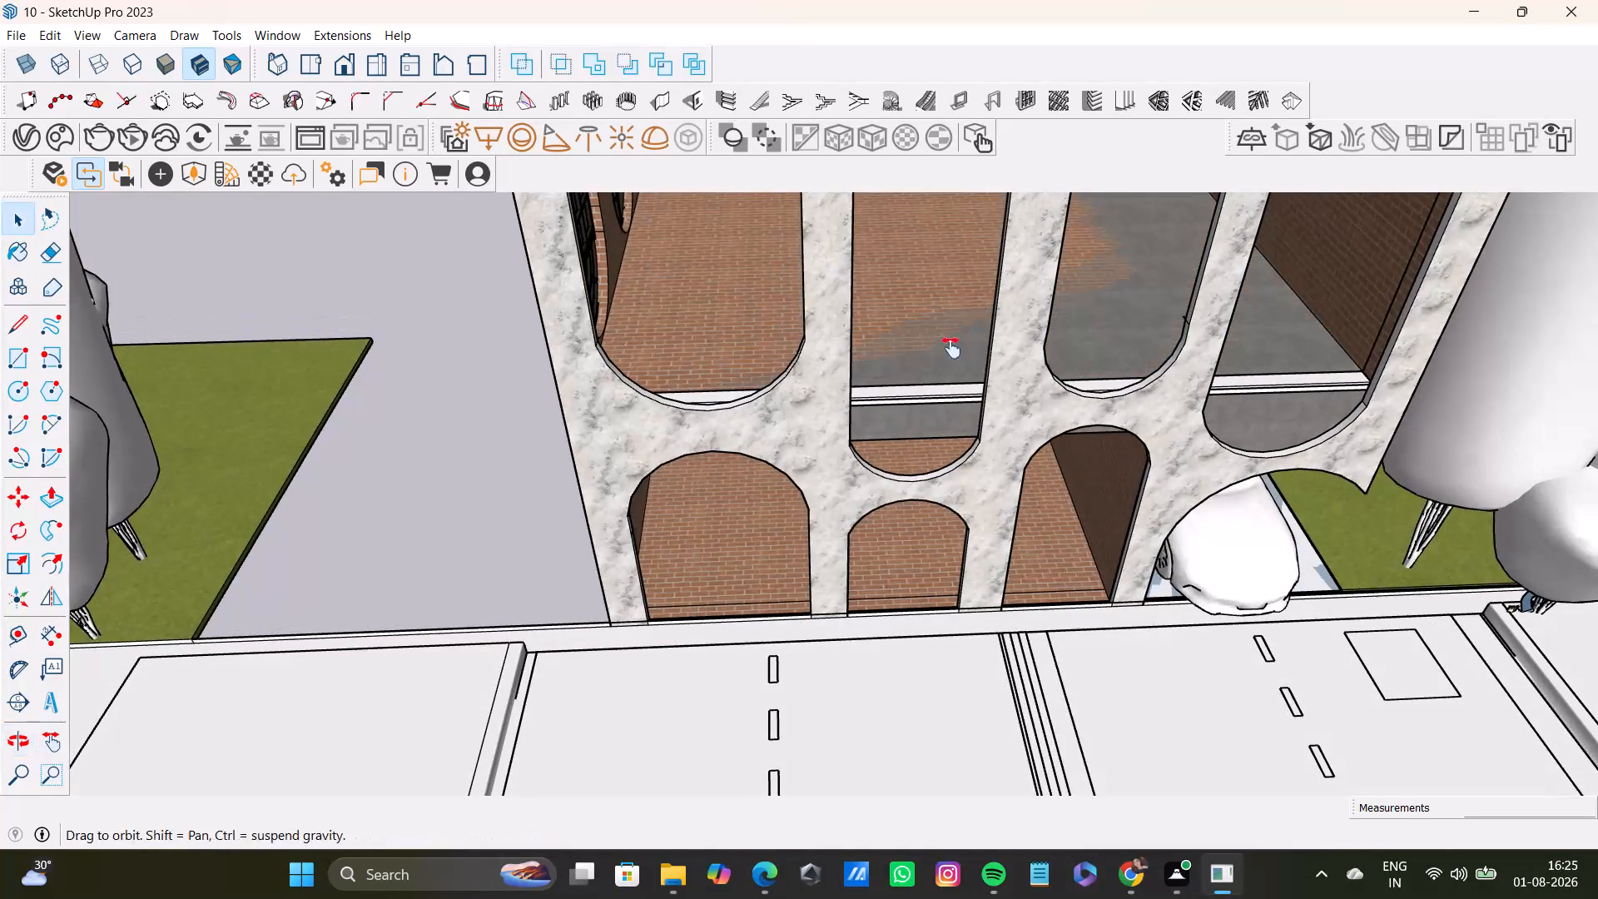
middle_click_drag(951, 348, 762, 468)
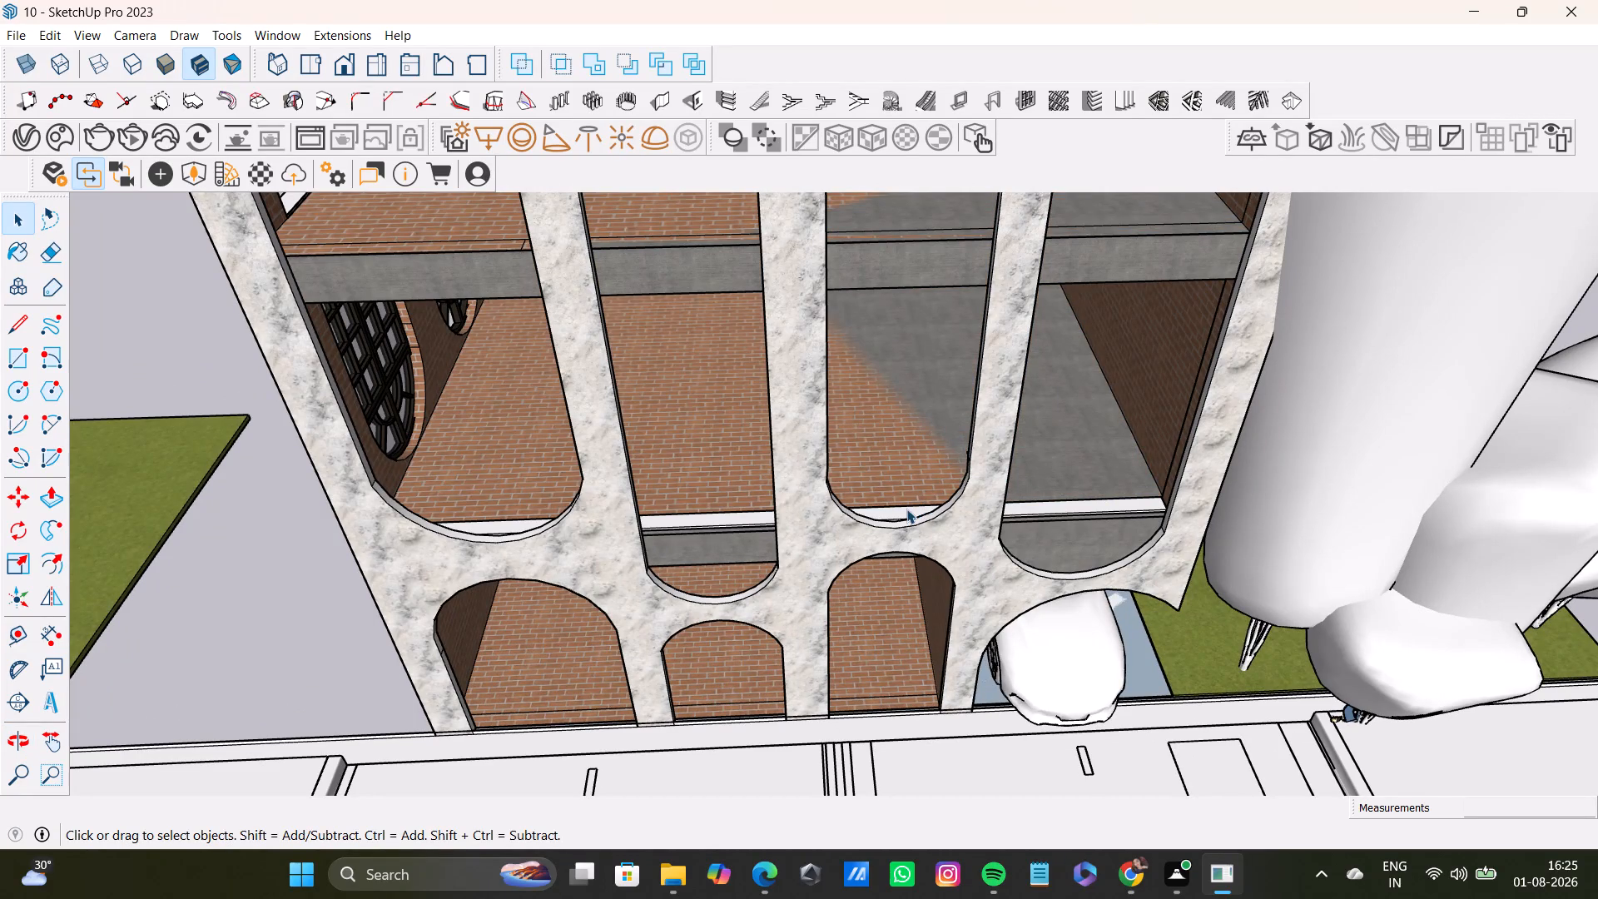
Copy the long lower-floor strip about 11' 5 13/16" up to the next floor's front edge, meeting the brick side wall.
left_click(906, 509)
double_click(906, 511)
key("m")
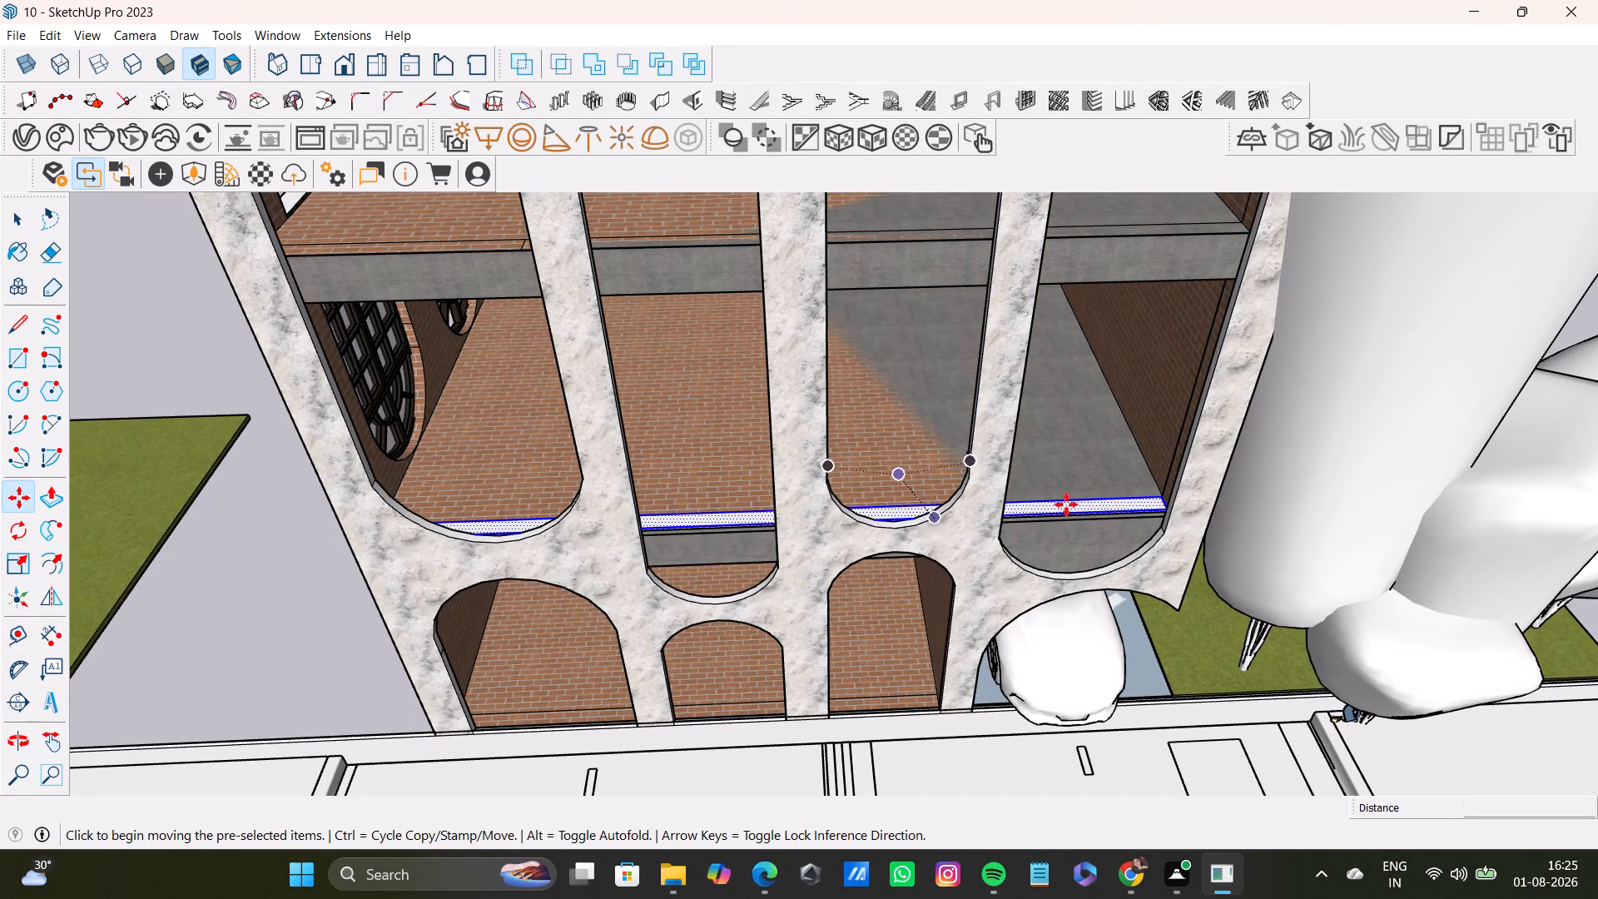
left_click(1154, 519, "ctrl")
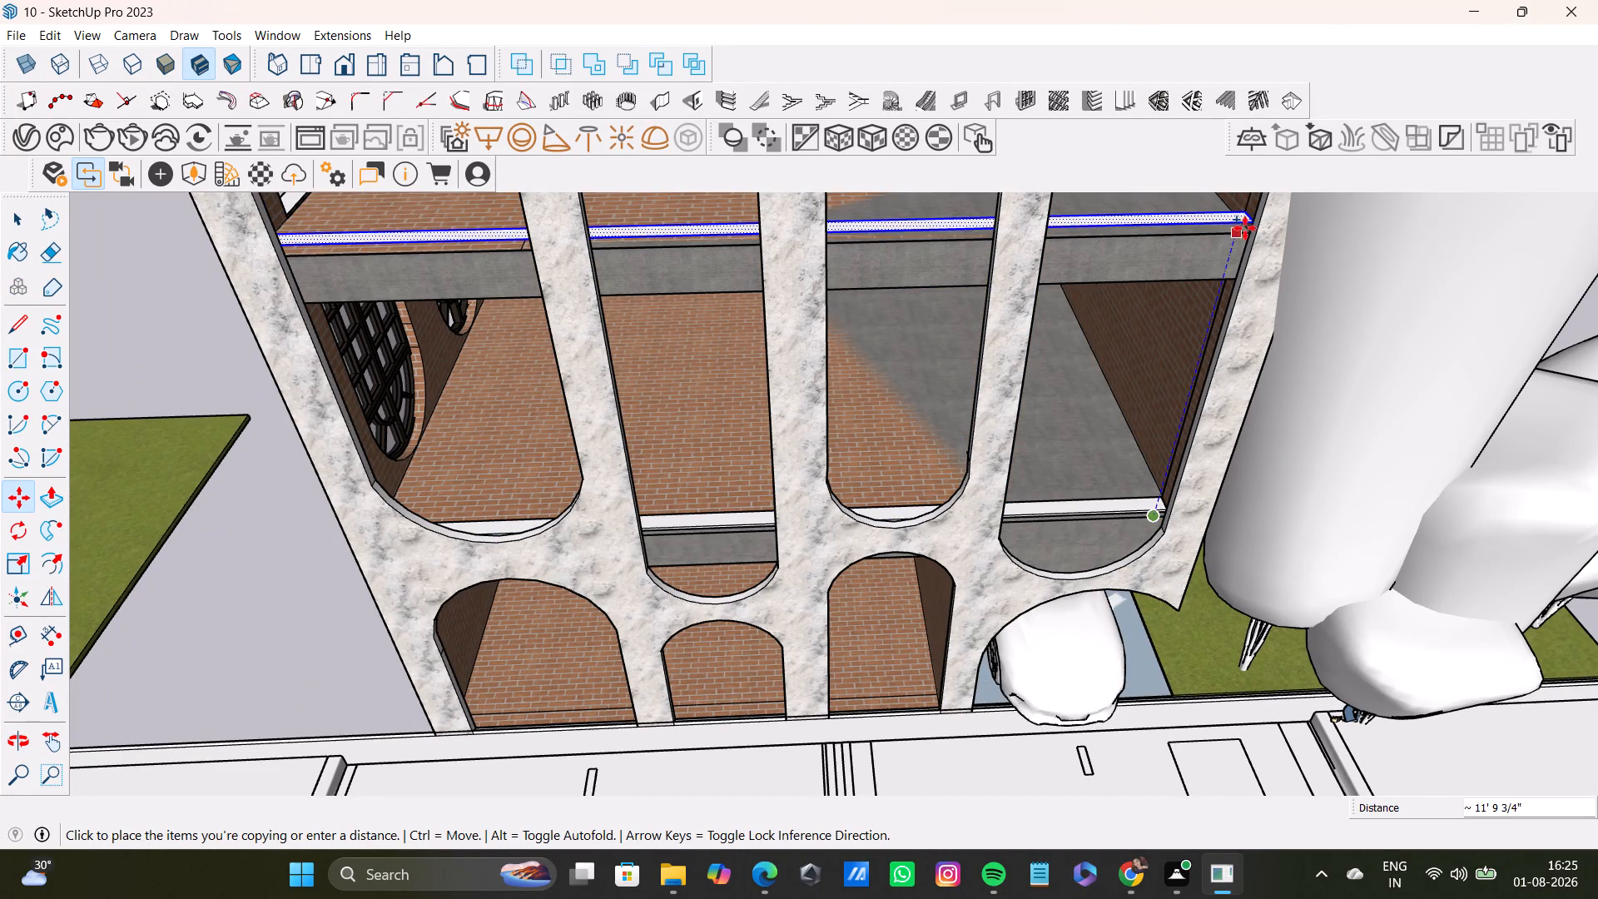
scroll(1229, 243, "up", 5)
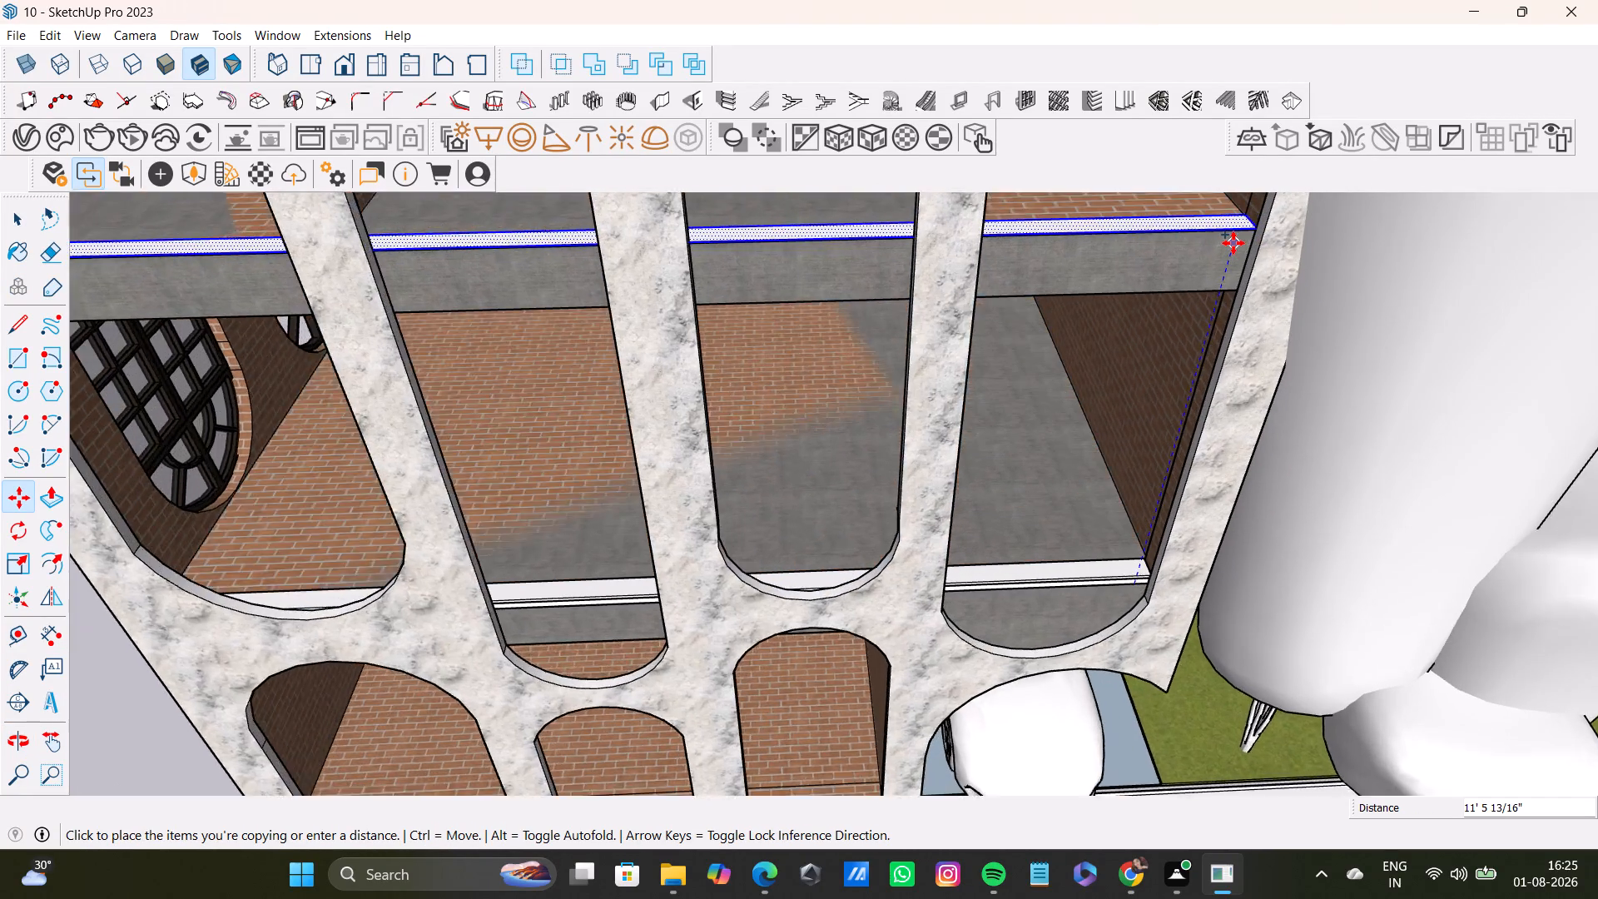
scroll(1233, 243, "up", 2)
left_click(1233, 243)
key("space")
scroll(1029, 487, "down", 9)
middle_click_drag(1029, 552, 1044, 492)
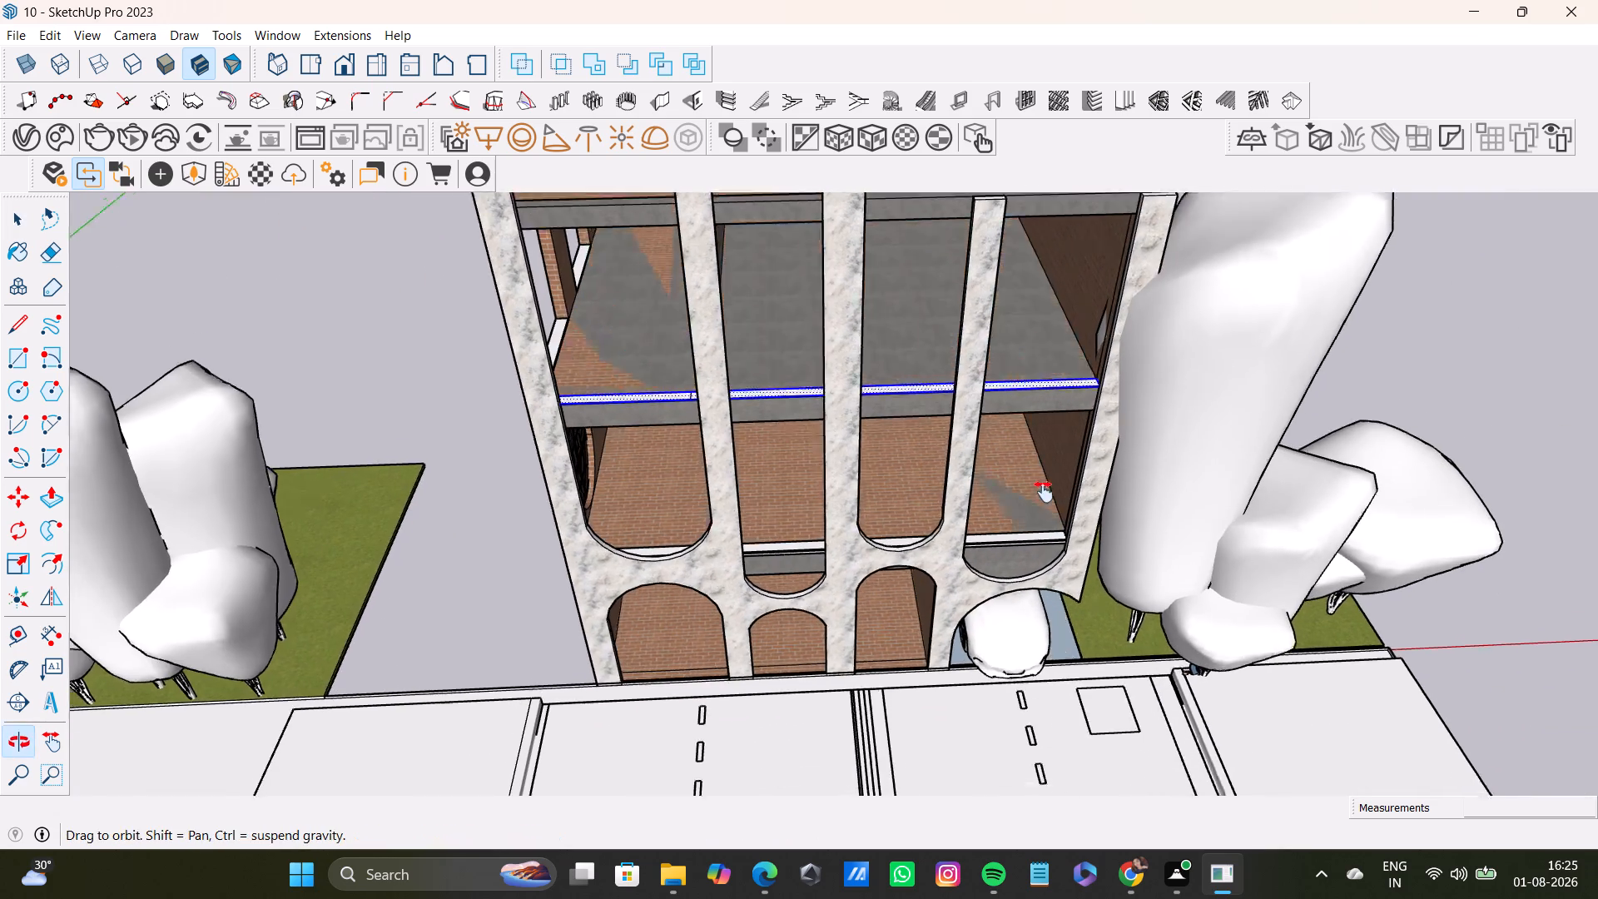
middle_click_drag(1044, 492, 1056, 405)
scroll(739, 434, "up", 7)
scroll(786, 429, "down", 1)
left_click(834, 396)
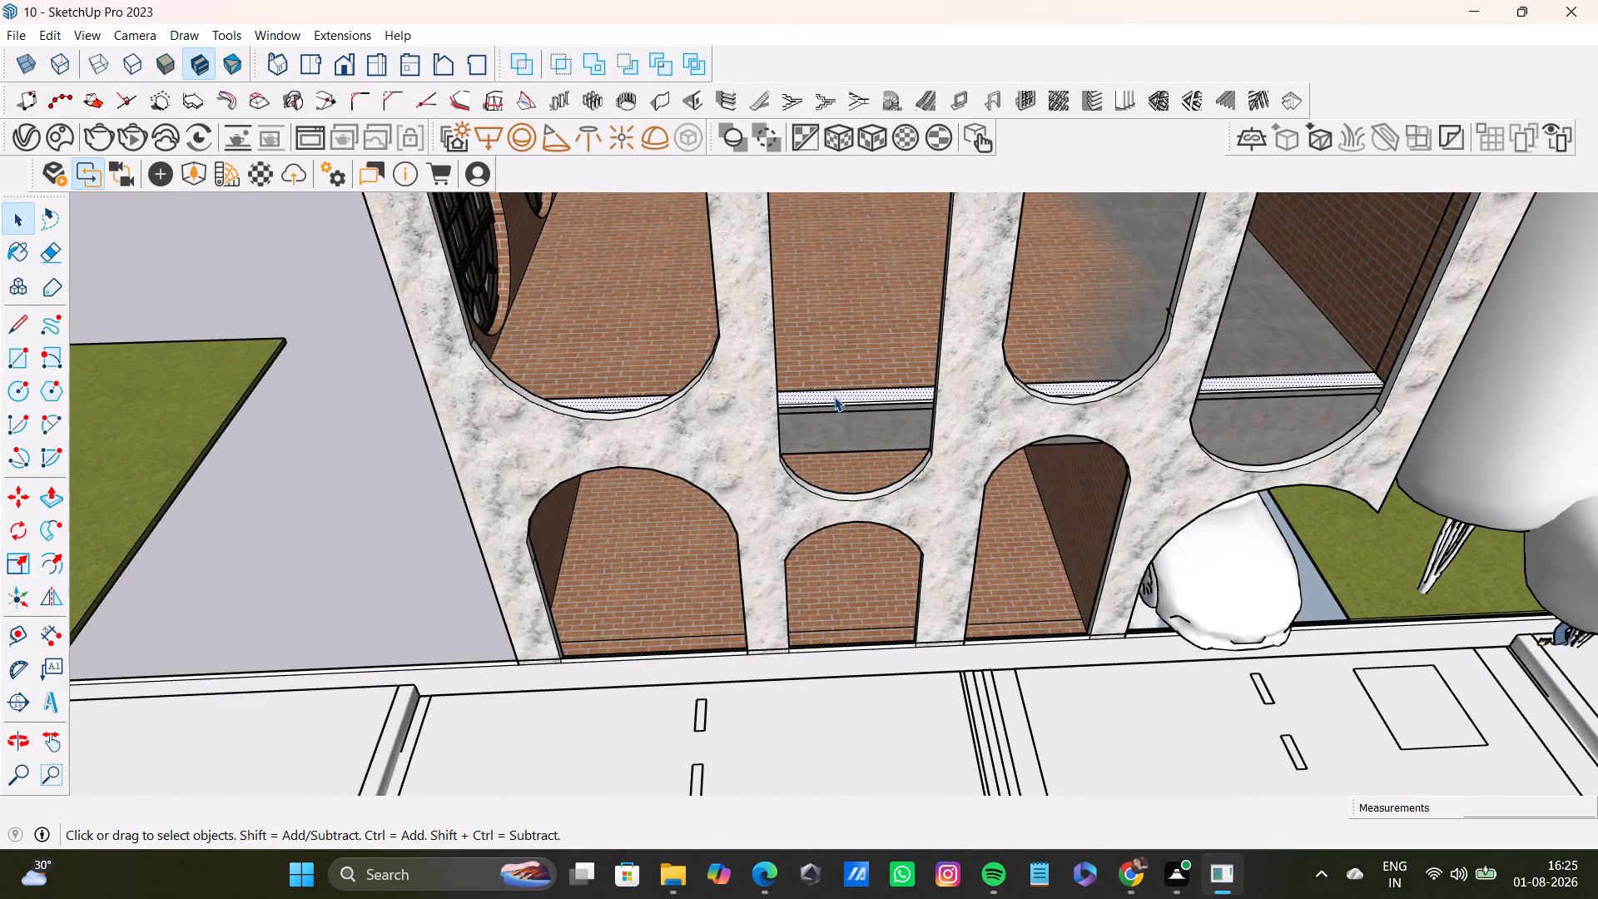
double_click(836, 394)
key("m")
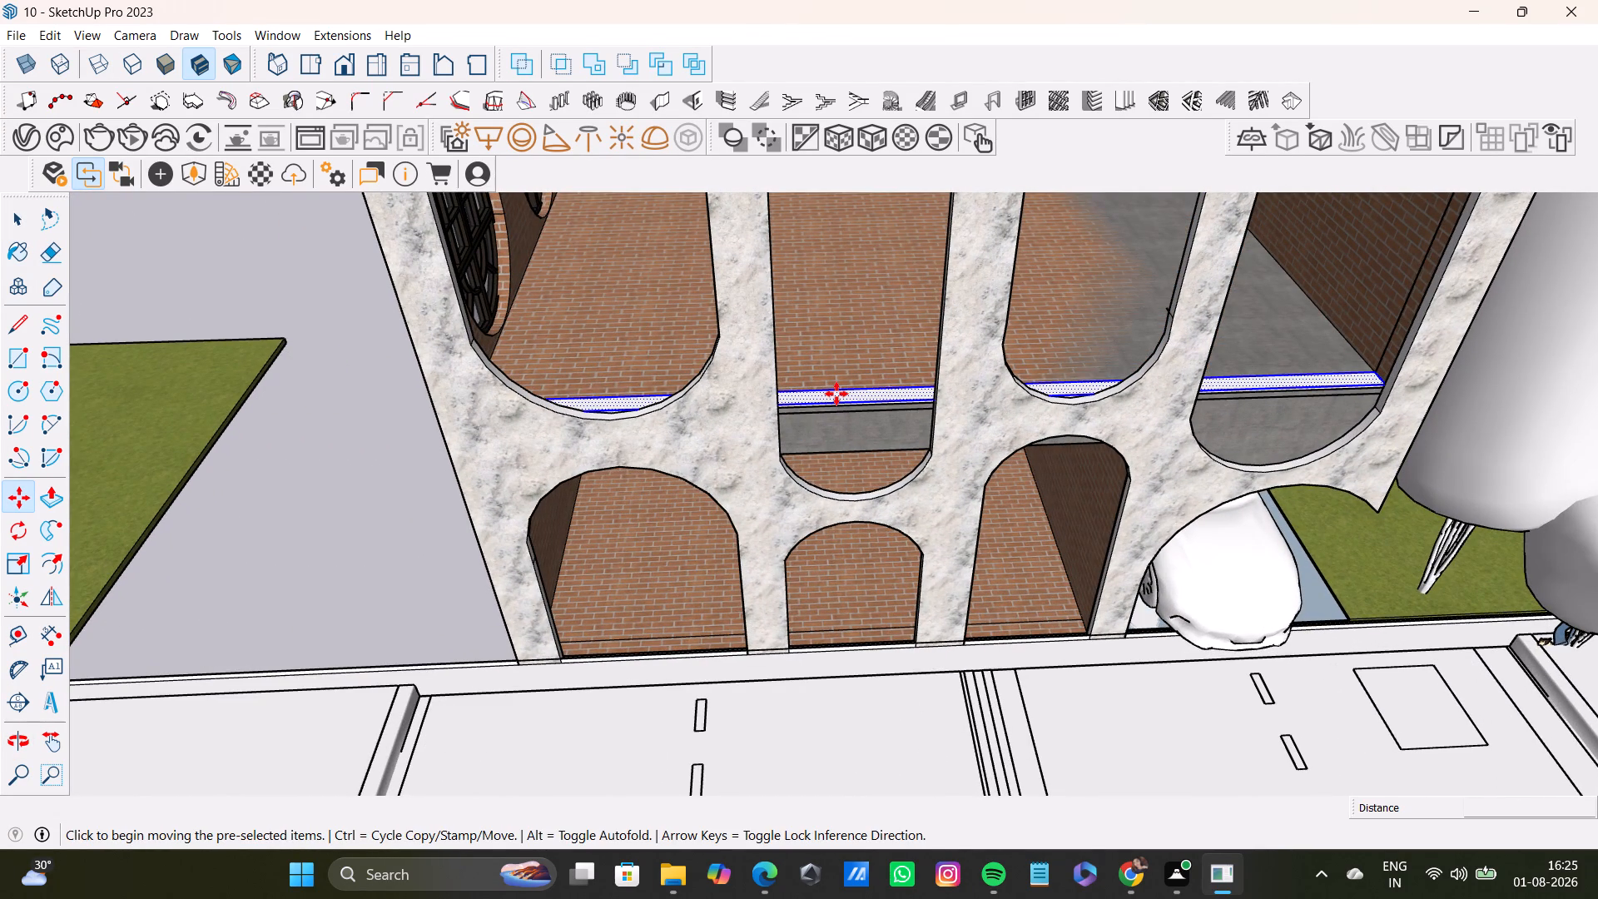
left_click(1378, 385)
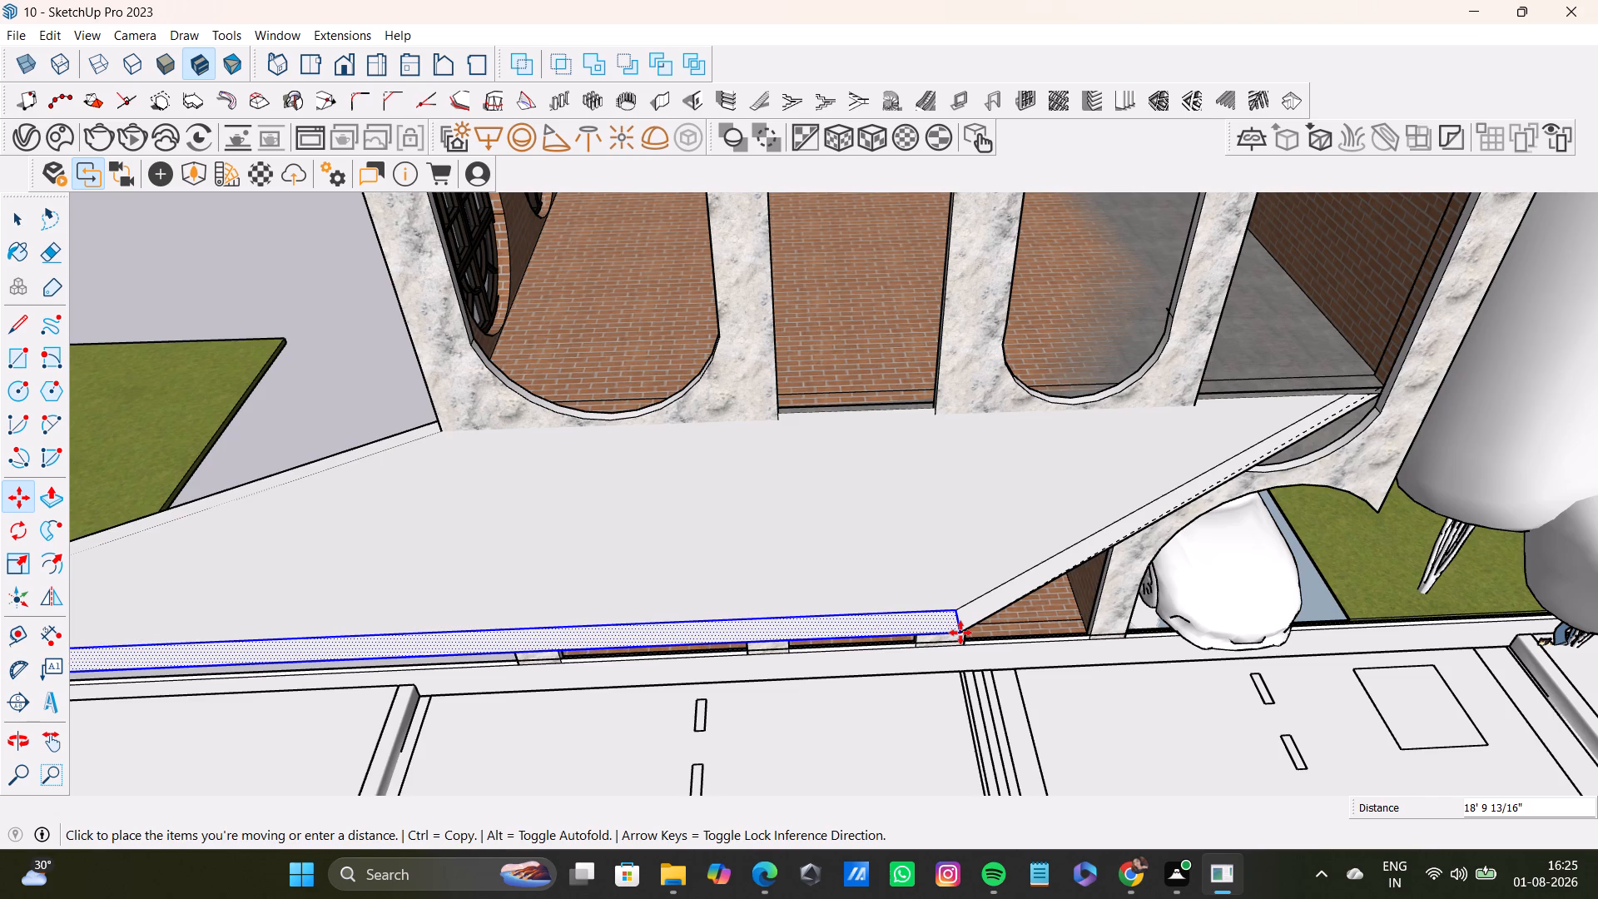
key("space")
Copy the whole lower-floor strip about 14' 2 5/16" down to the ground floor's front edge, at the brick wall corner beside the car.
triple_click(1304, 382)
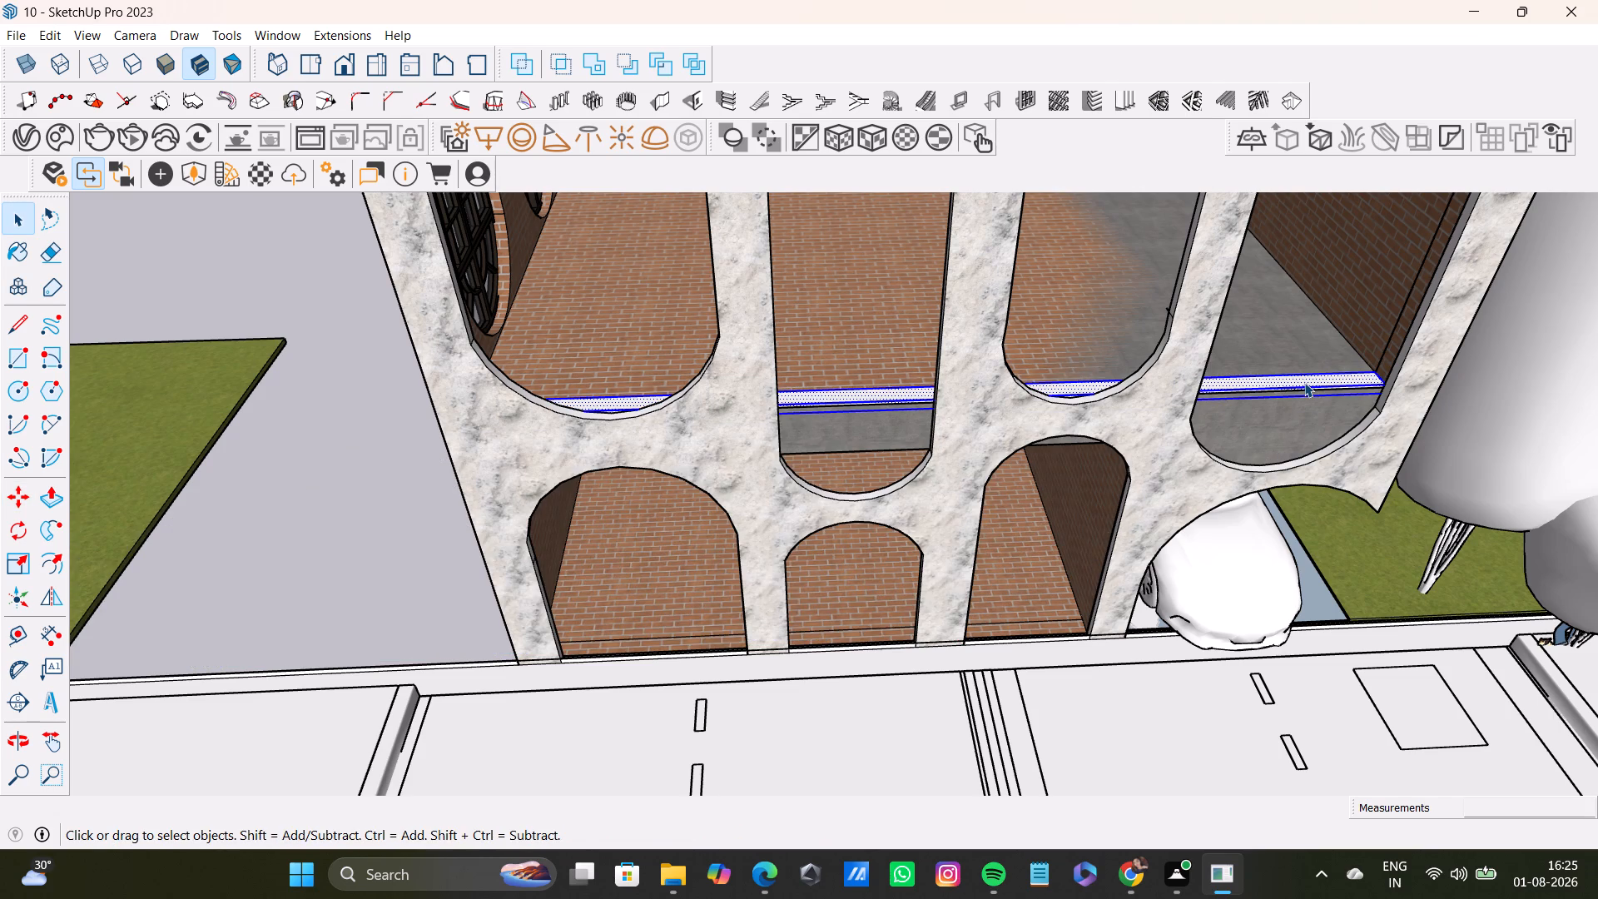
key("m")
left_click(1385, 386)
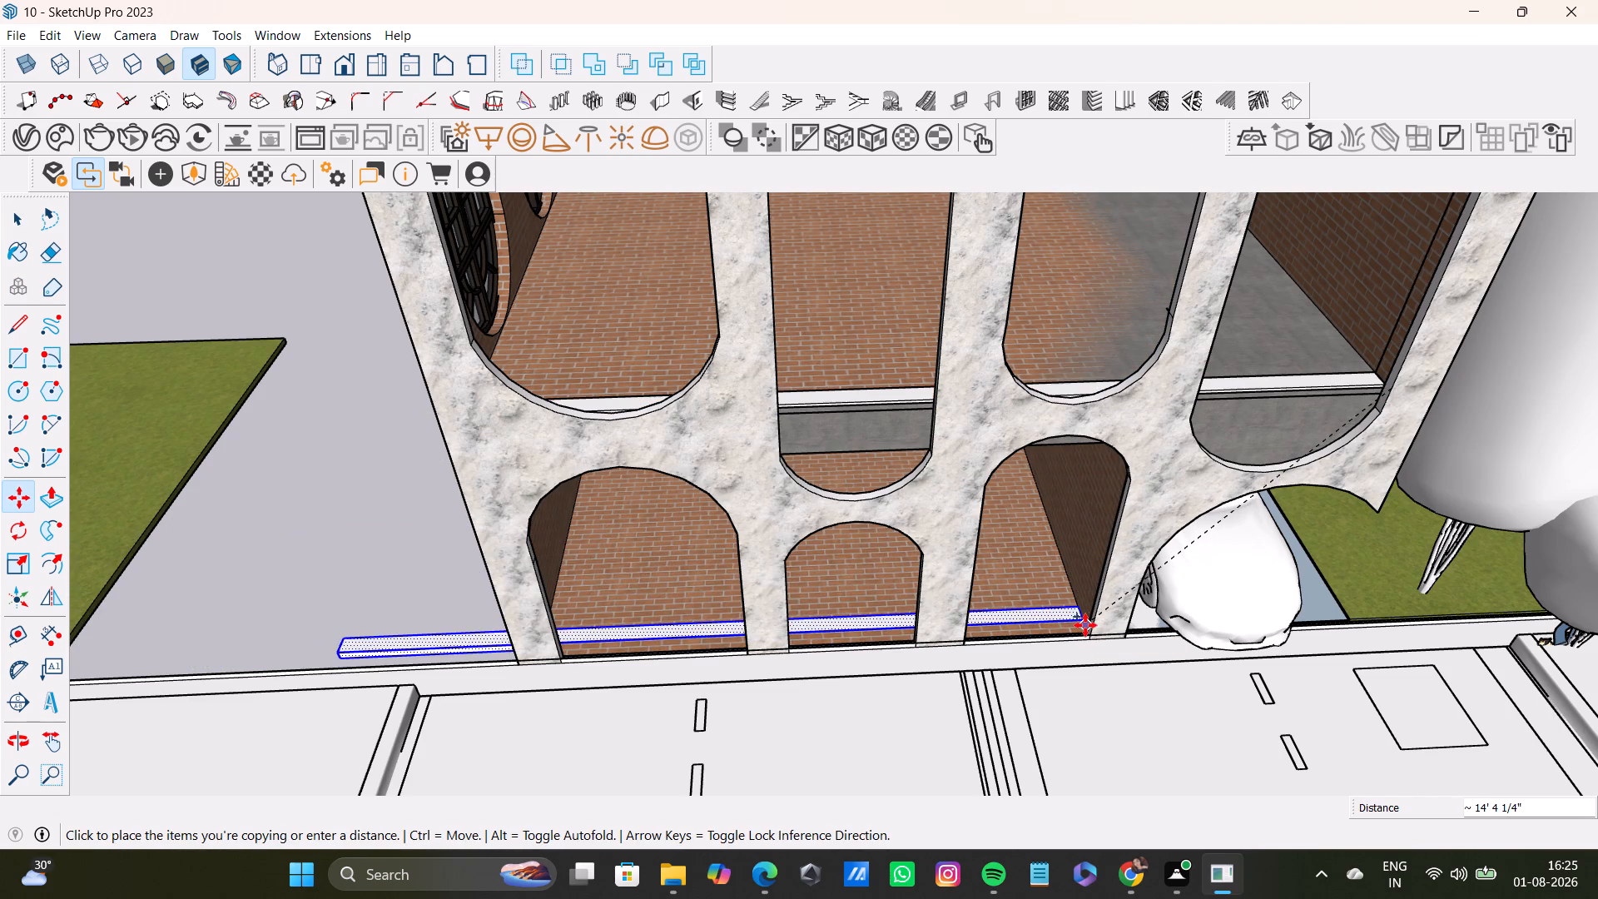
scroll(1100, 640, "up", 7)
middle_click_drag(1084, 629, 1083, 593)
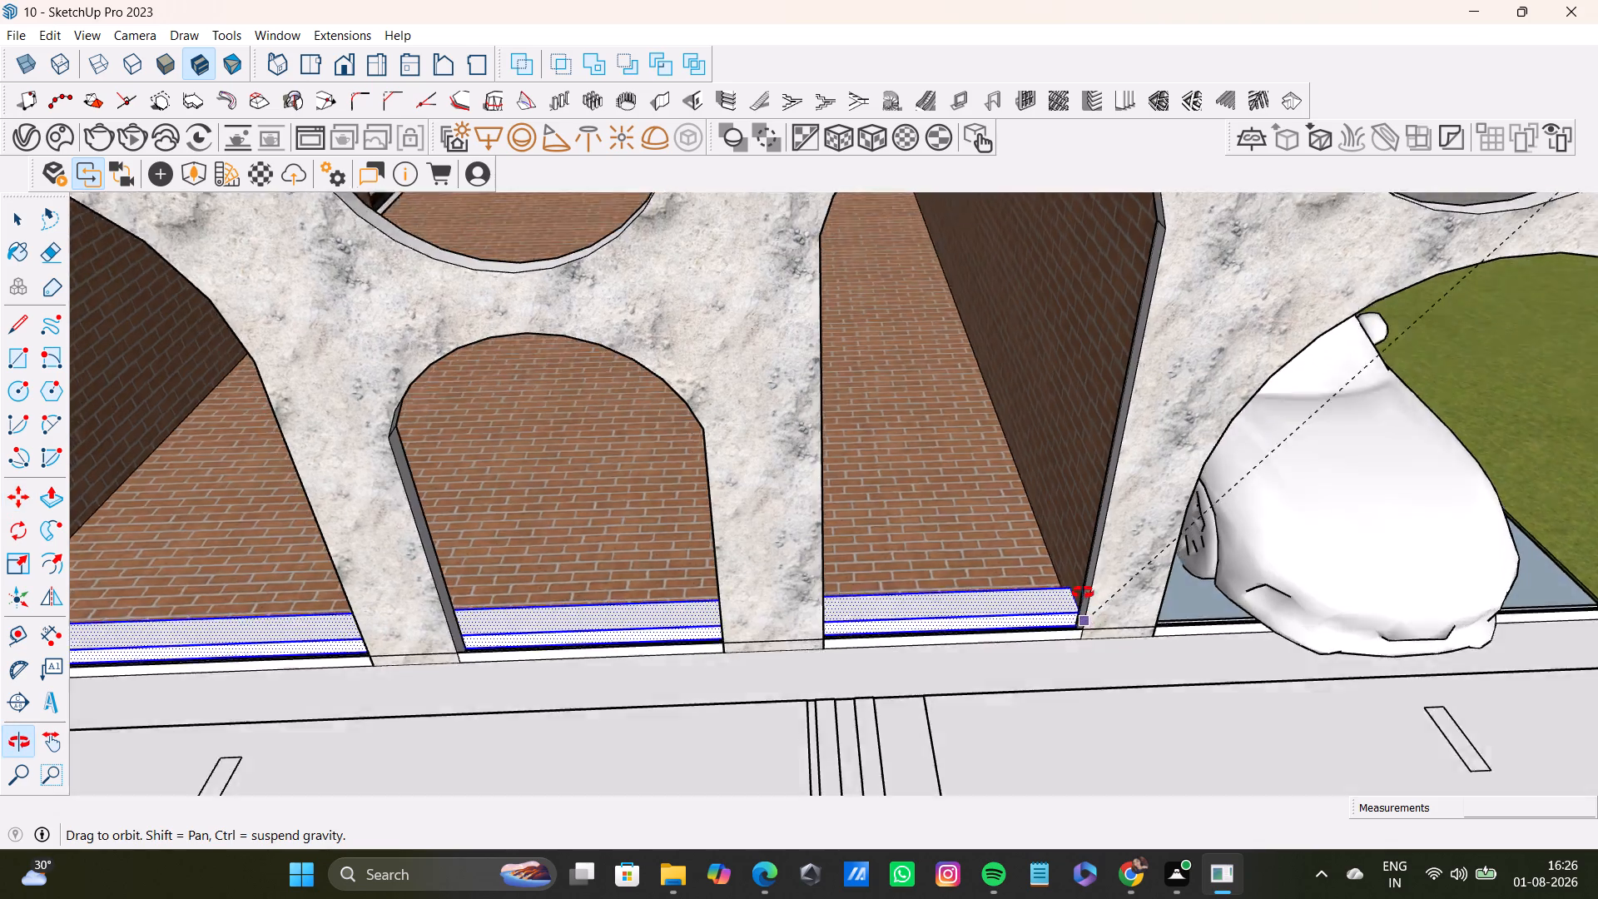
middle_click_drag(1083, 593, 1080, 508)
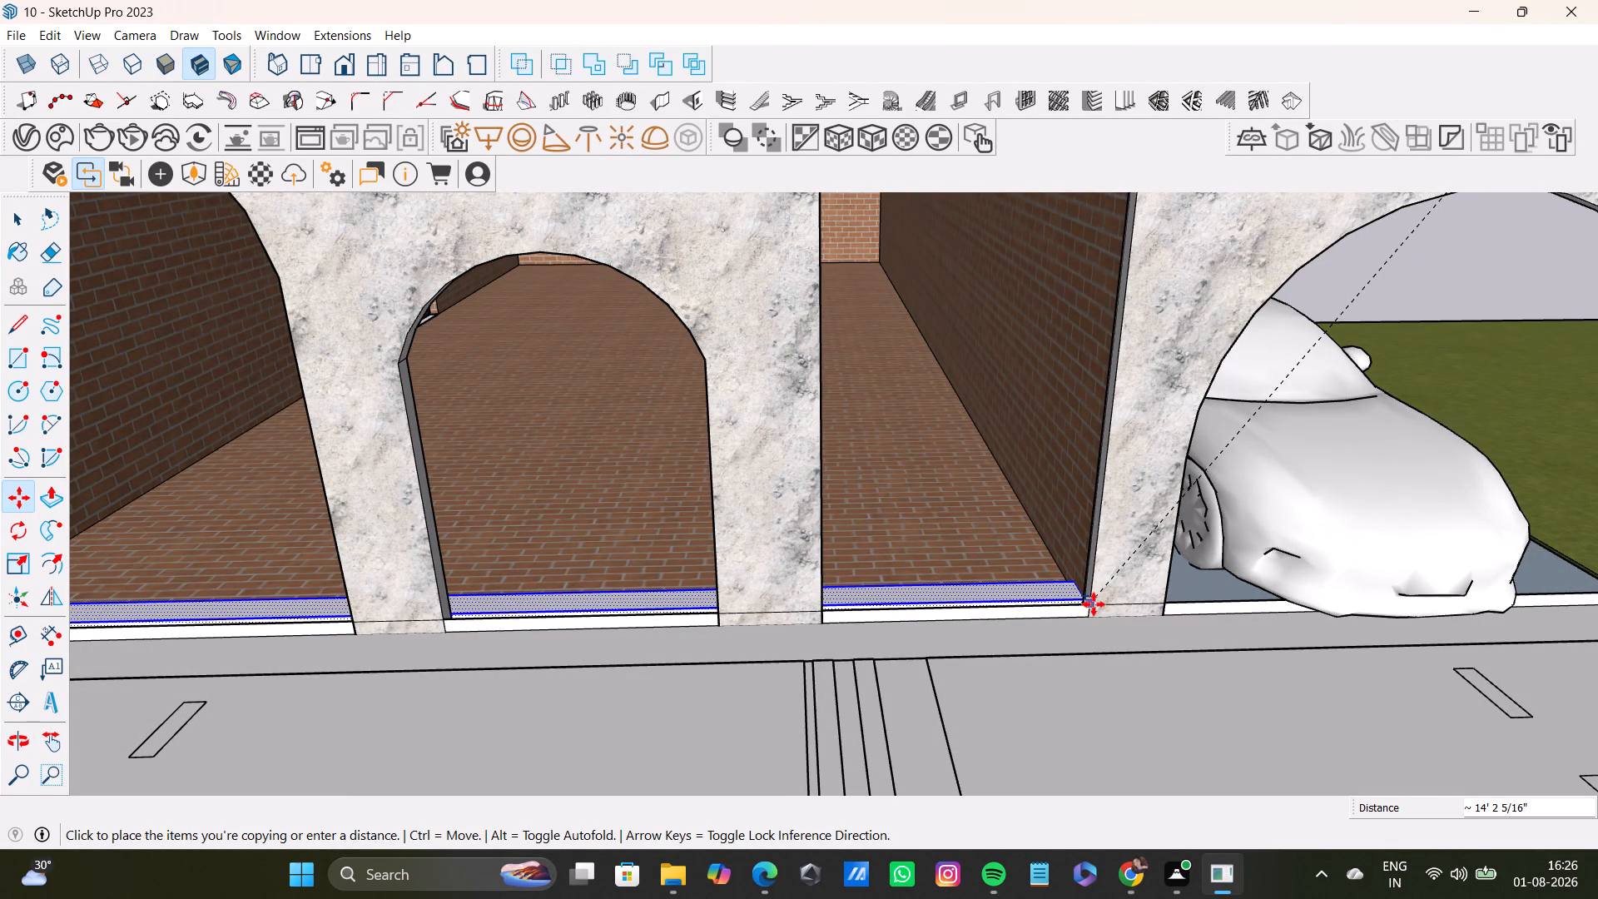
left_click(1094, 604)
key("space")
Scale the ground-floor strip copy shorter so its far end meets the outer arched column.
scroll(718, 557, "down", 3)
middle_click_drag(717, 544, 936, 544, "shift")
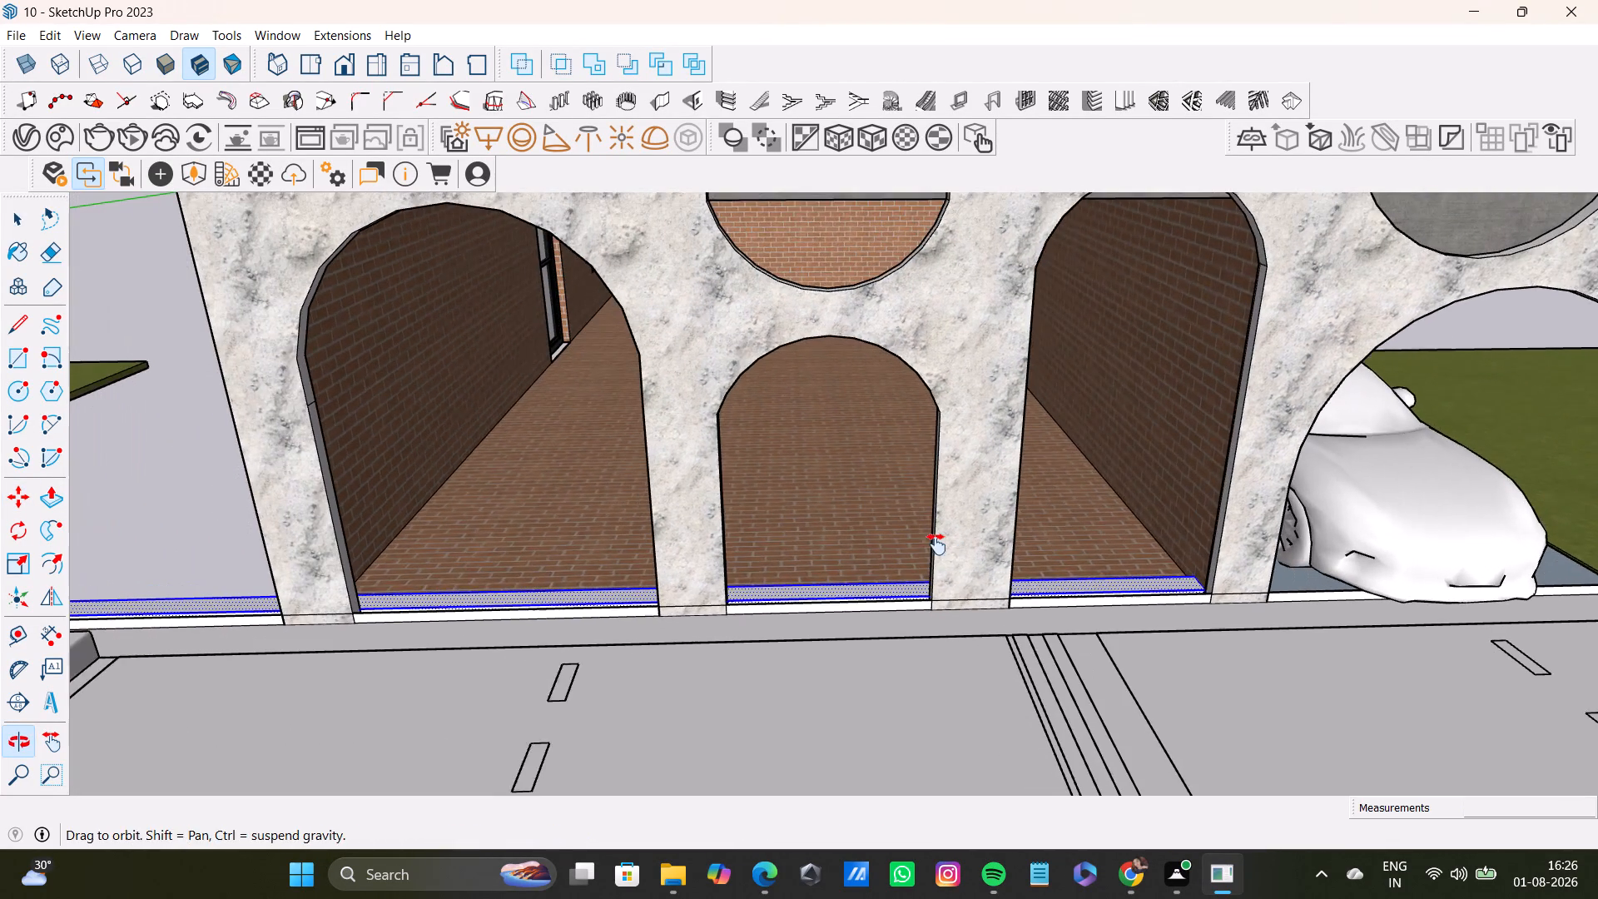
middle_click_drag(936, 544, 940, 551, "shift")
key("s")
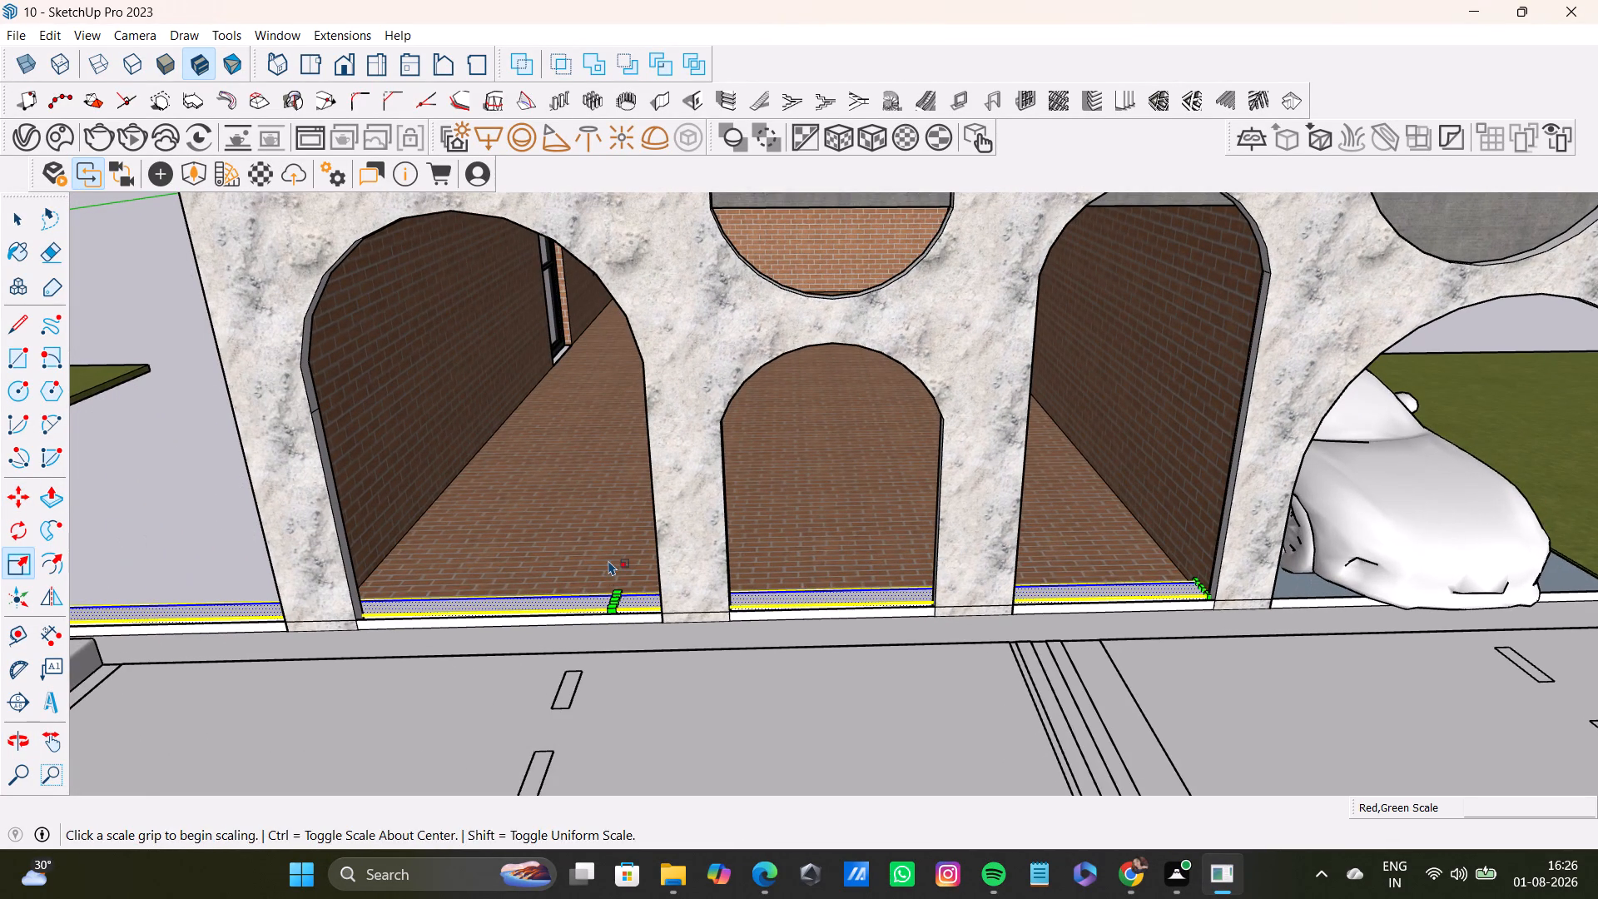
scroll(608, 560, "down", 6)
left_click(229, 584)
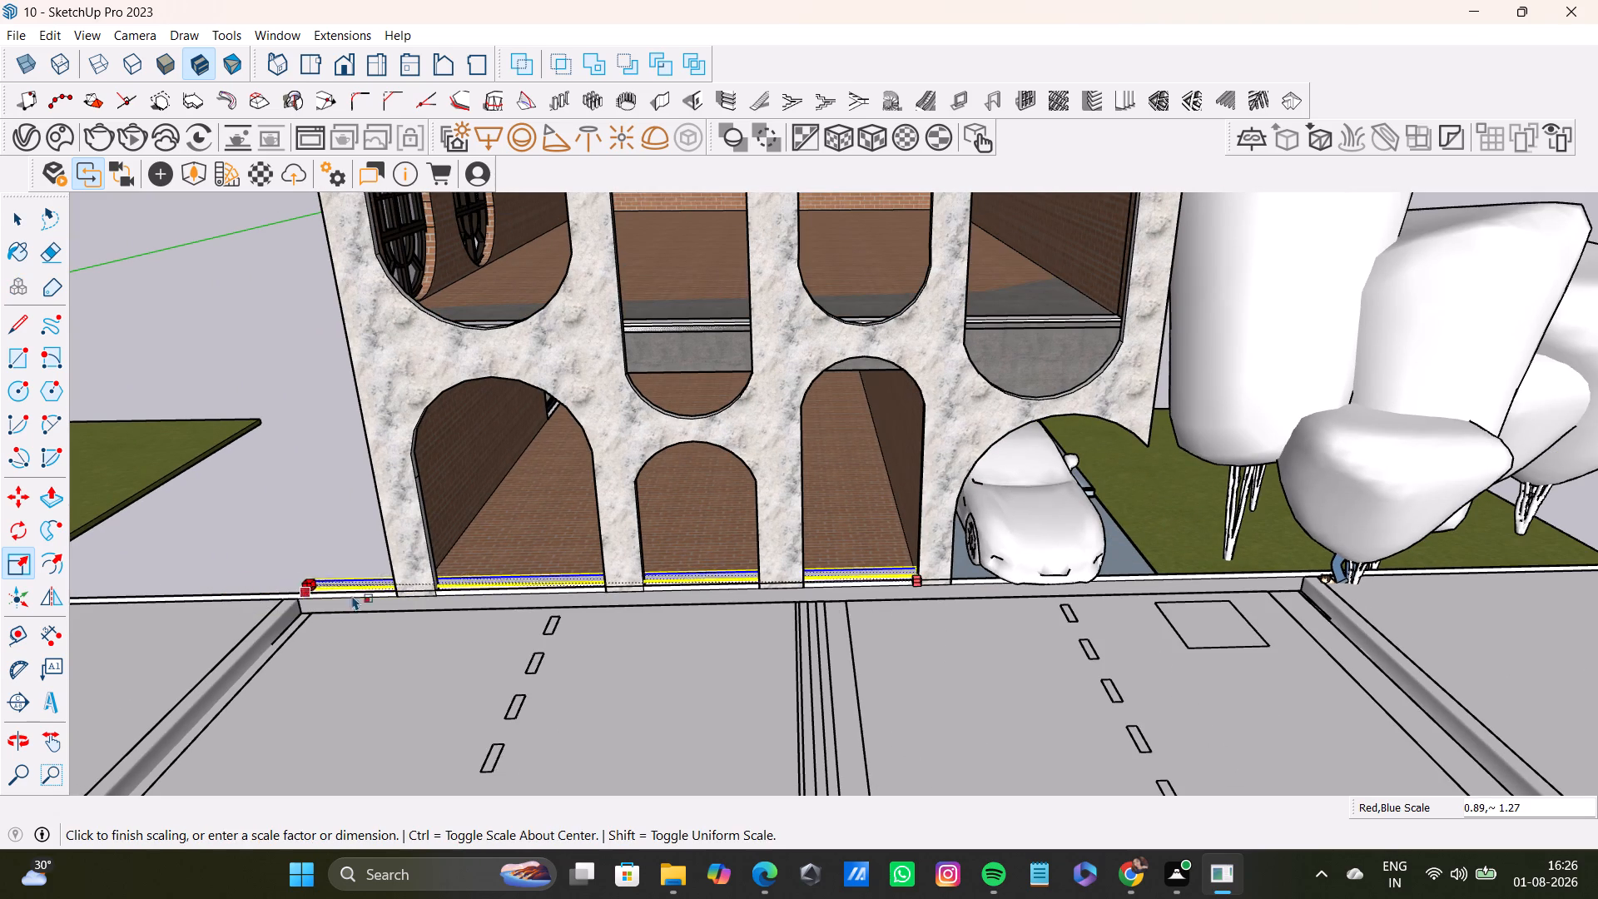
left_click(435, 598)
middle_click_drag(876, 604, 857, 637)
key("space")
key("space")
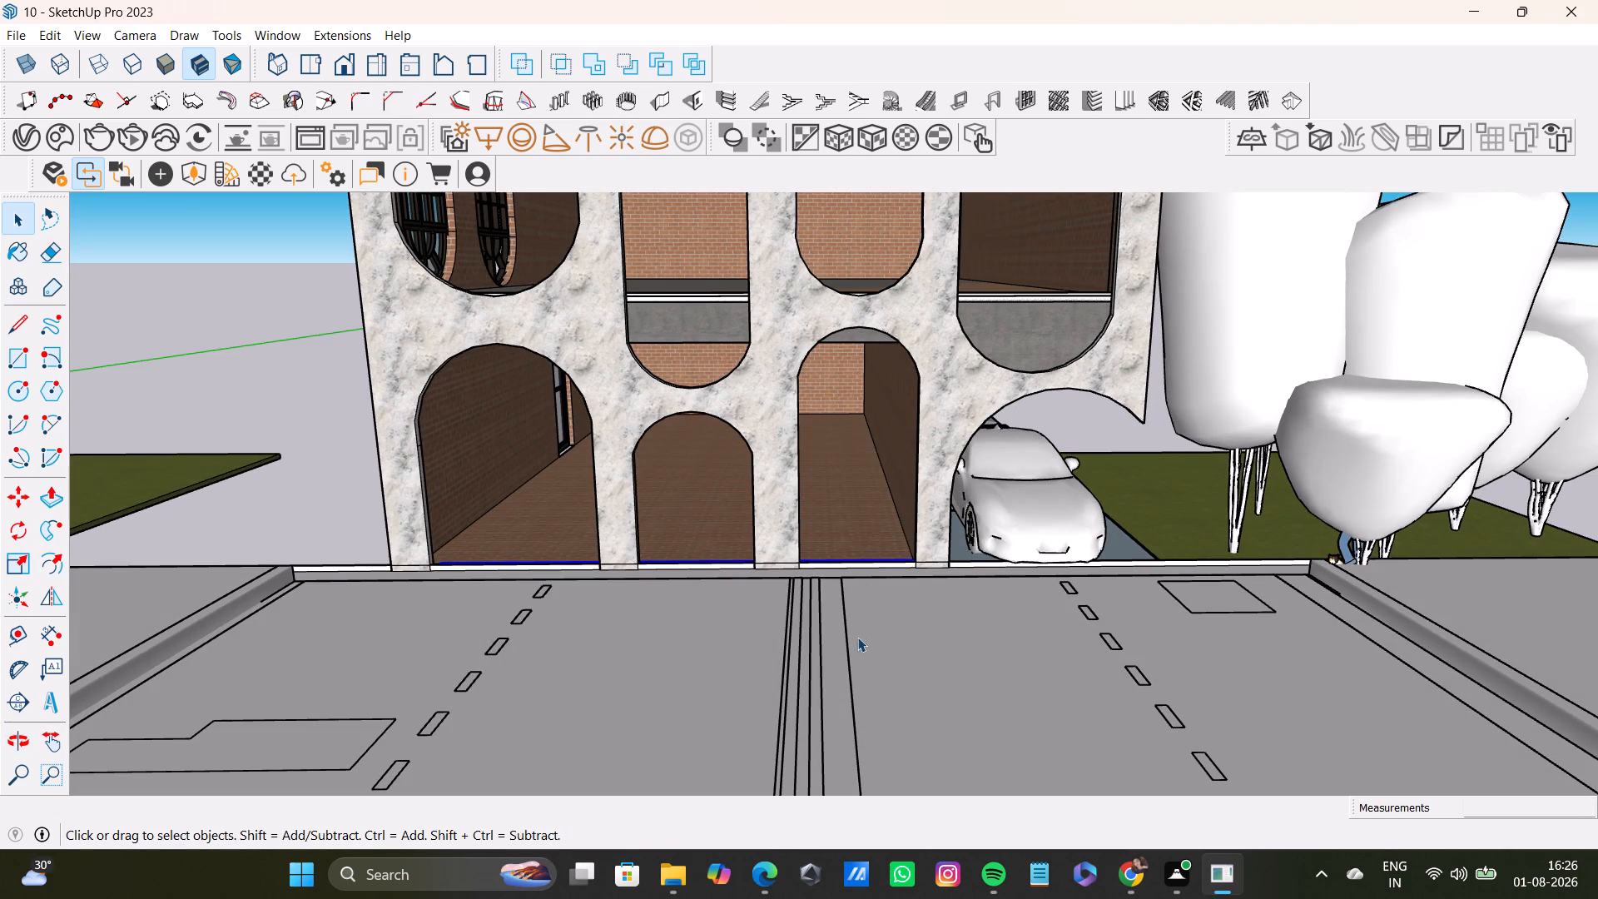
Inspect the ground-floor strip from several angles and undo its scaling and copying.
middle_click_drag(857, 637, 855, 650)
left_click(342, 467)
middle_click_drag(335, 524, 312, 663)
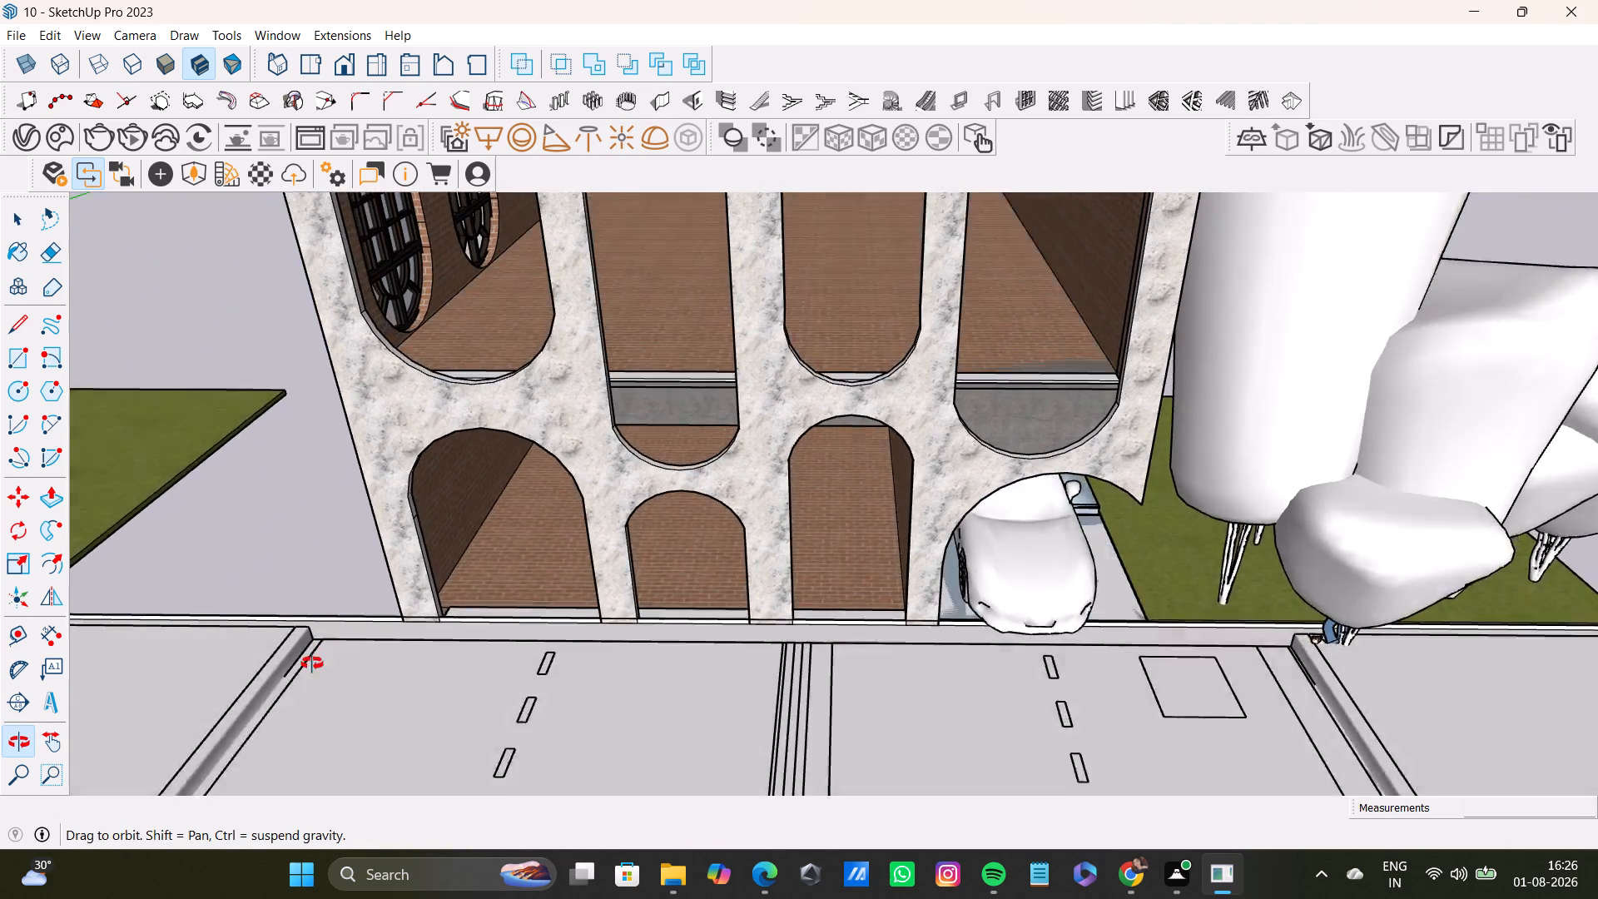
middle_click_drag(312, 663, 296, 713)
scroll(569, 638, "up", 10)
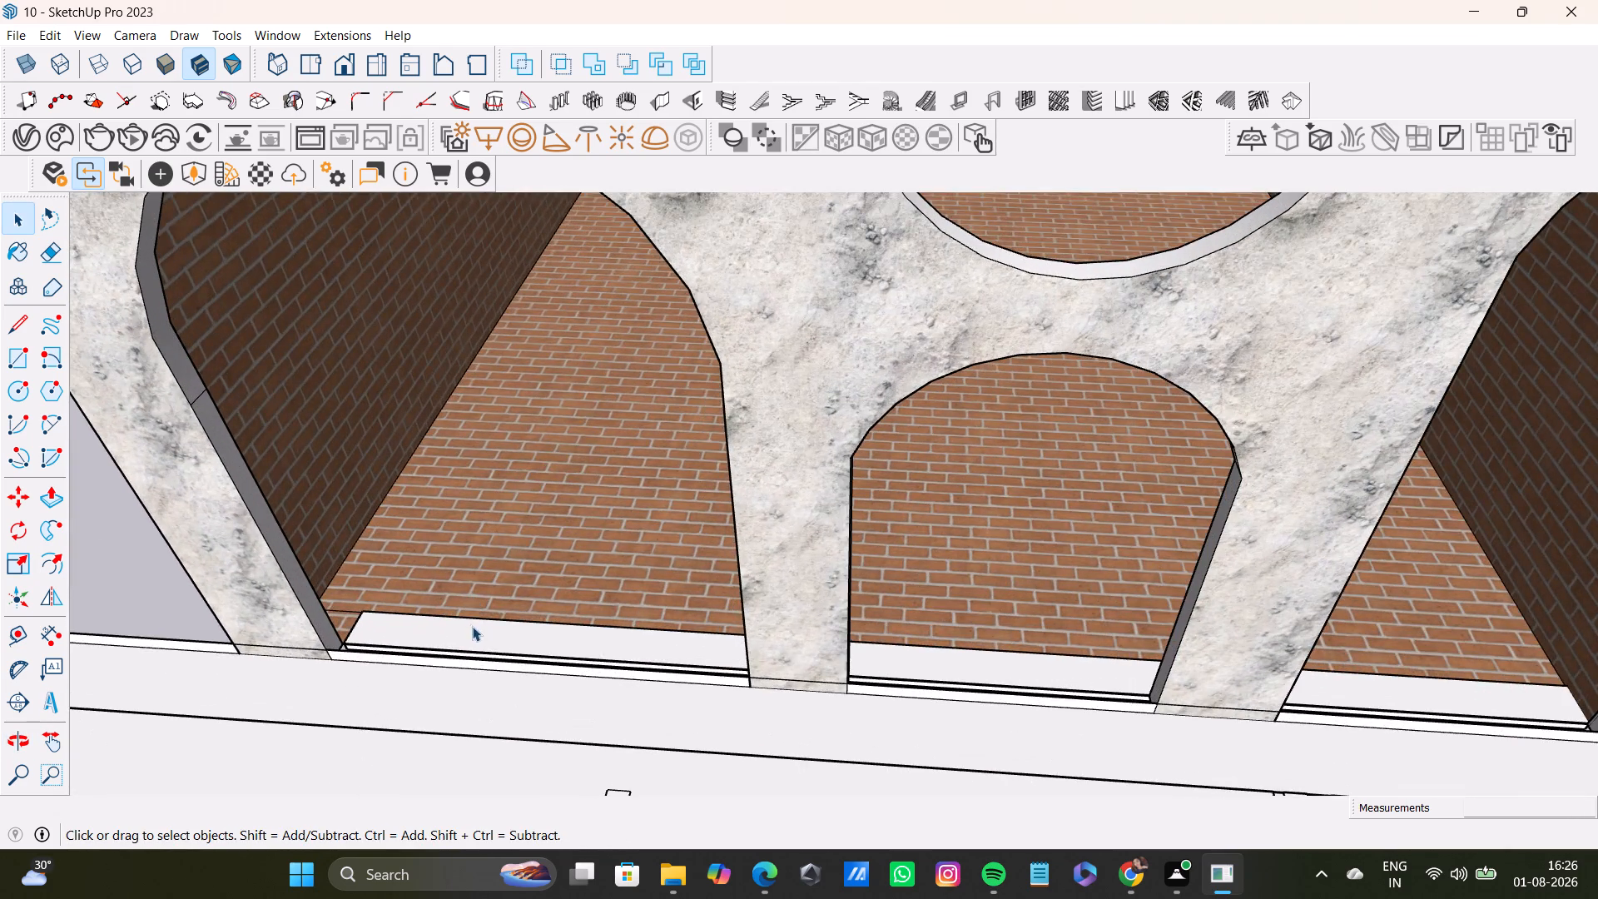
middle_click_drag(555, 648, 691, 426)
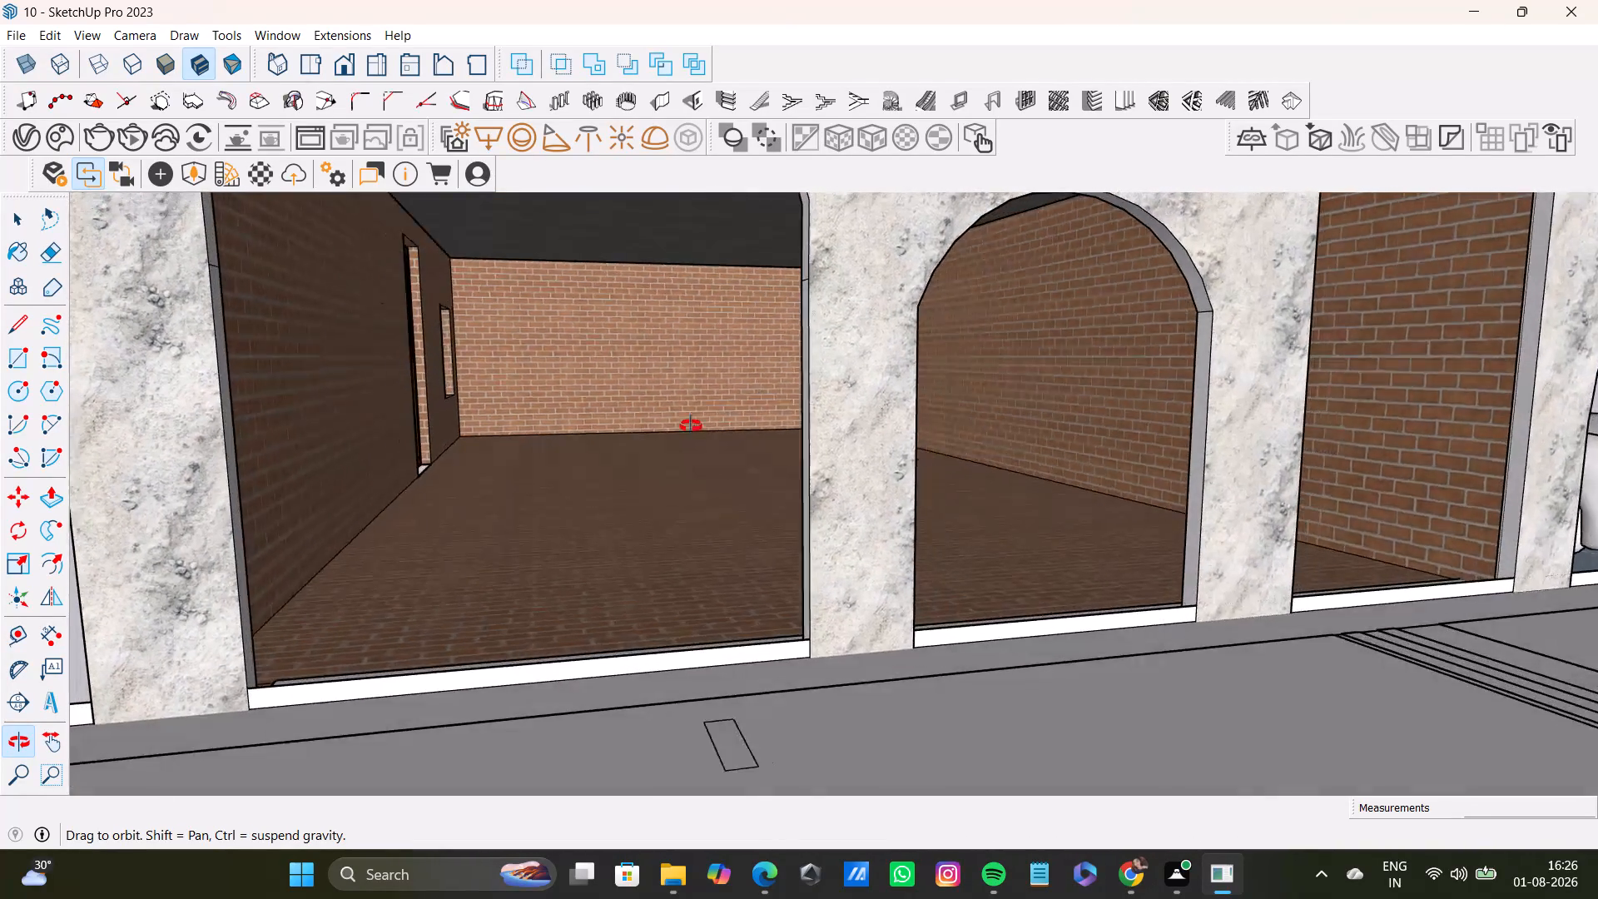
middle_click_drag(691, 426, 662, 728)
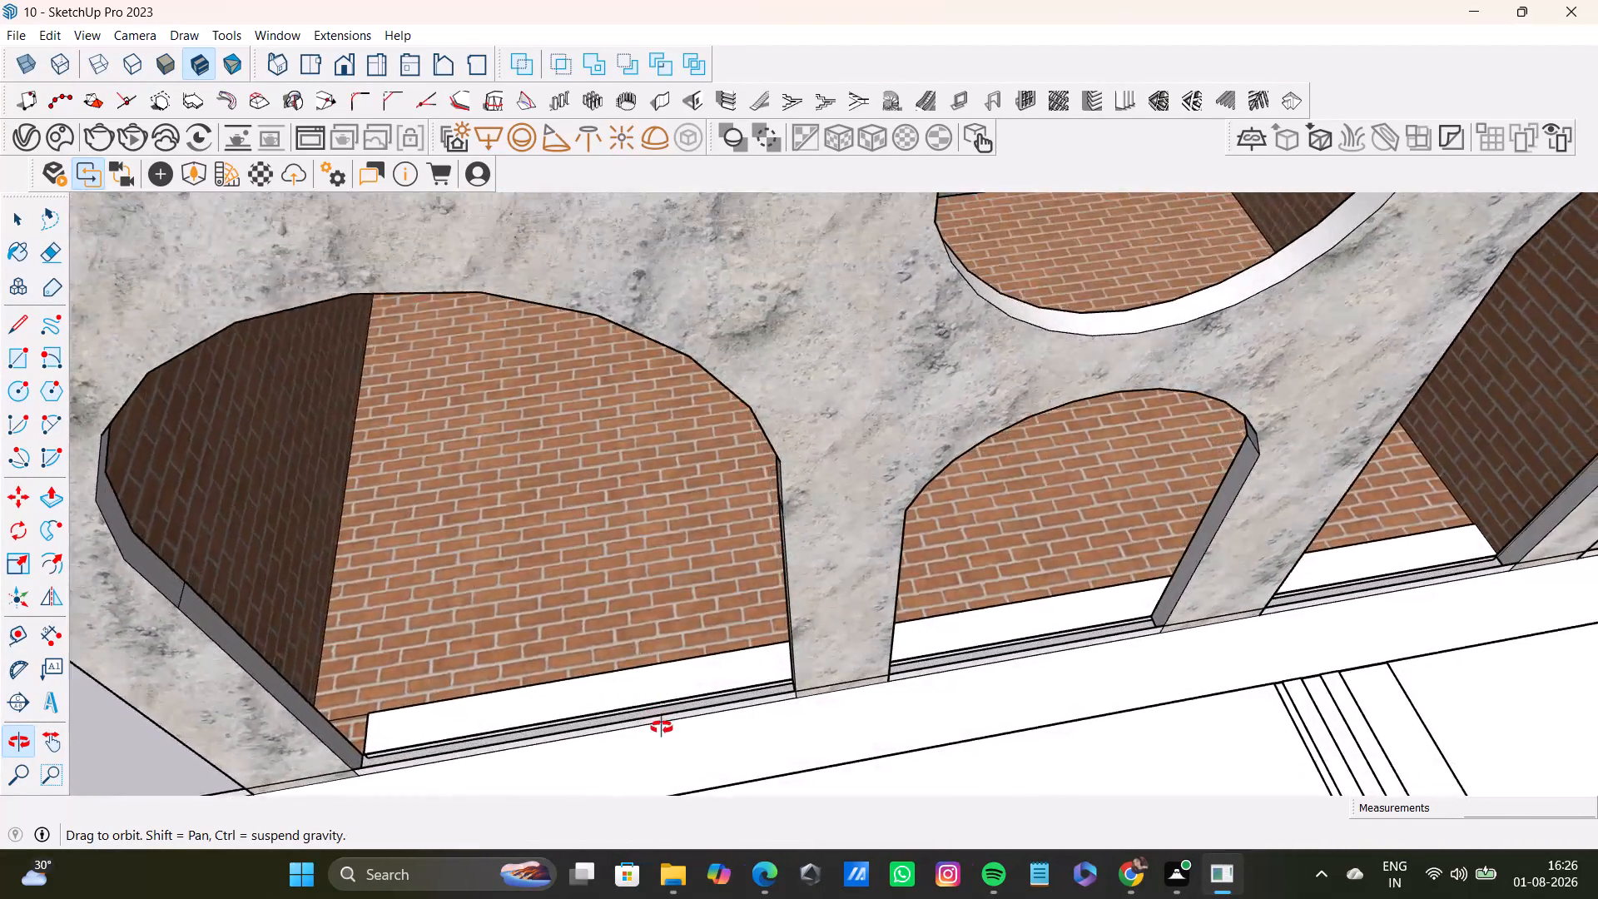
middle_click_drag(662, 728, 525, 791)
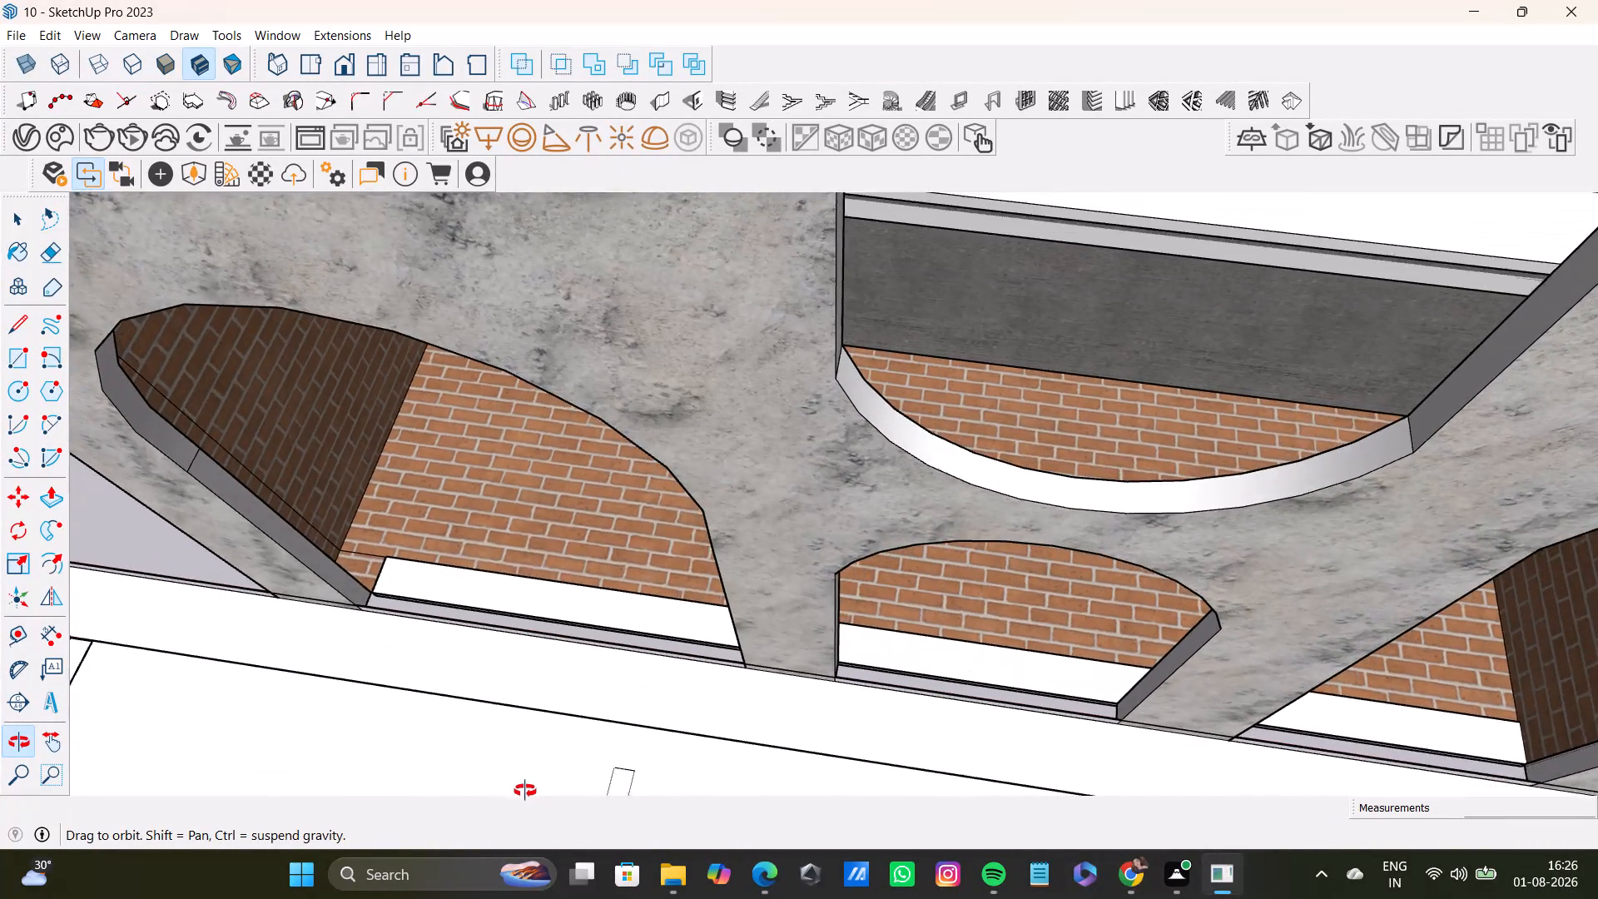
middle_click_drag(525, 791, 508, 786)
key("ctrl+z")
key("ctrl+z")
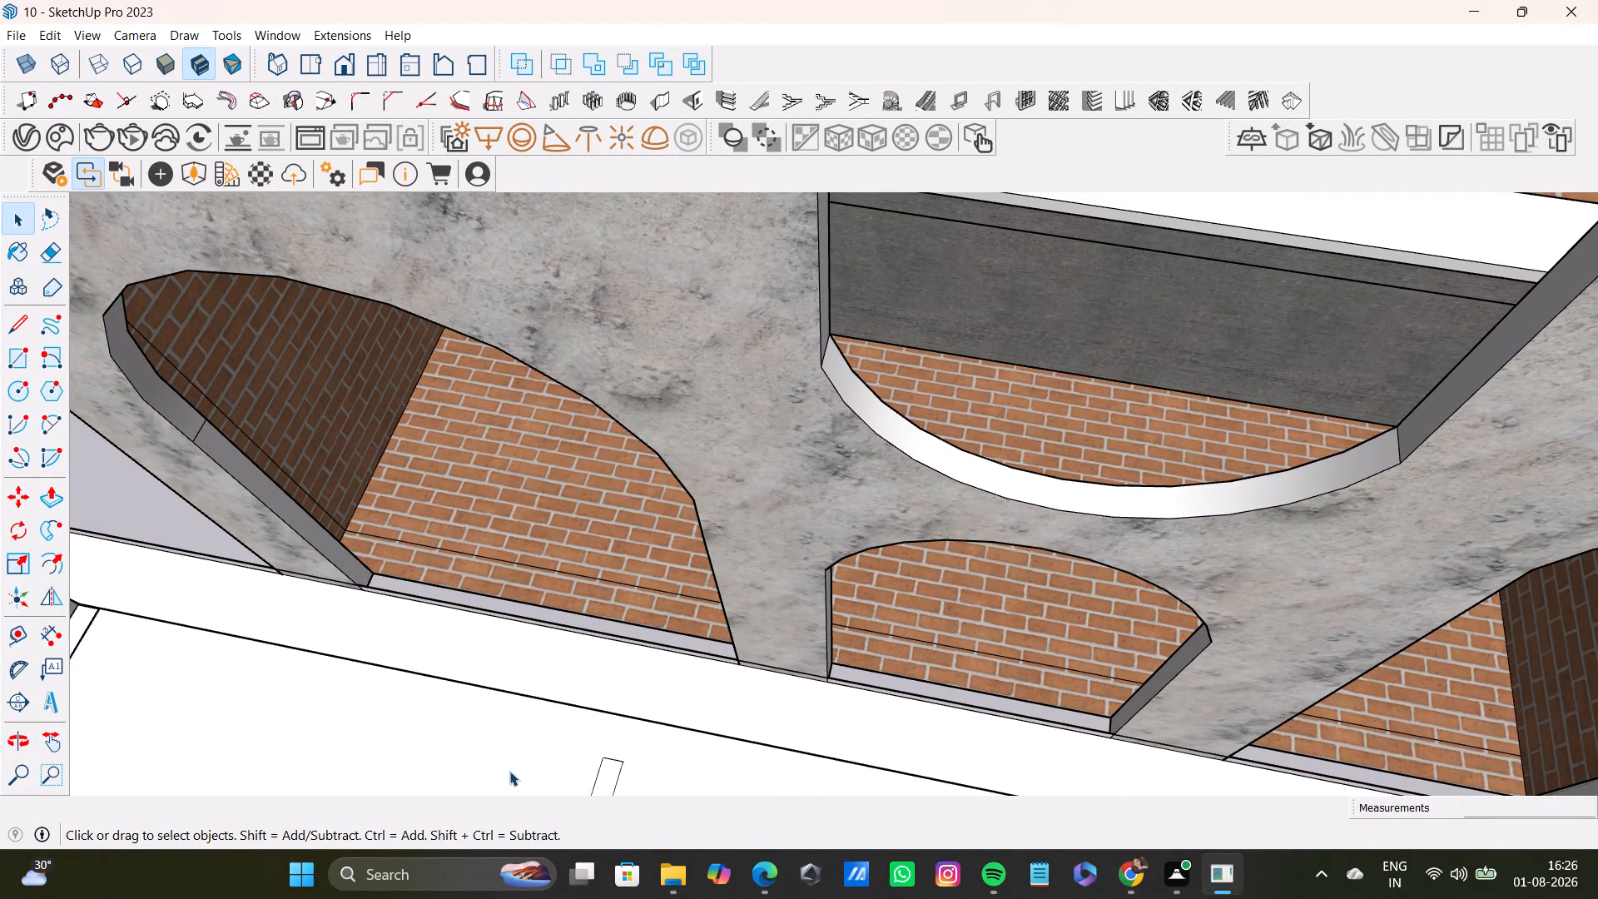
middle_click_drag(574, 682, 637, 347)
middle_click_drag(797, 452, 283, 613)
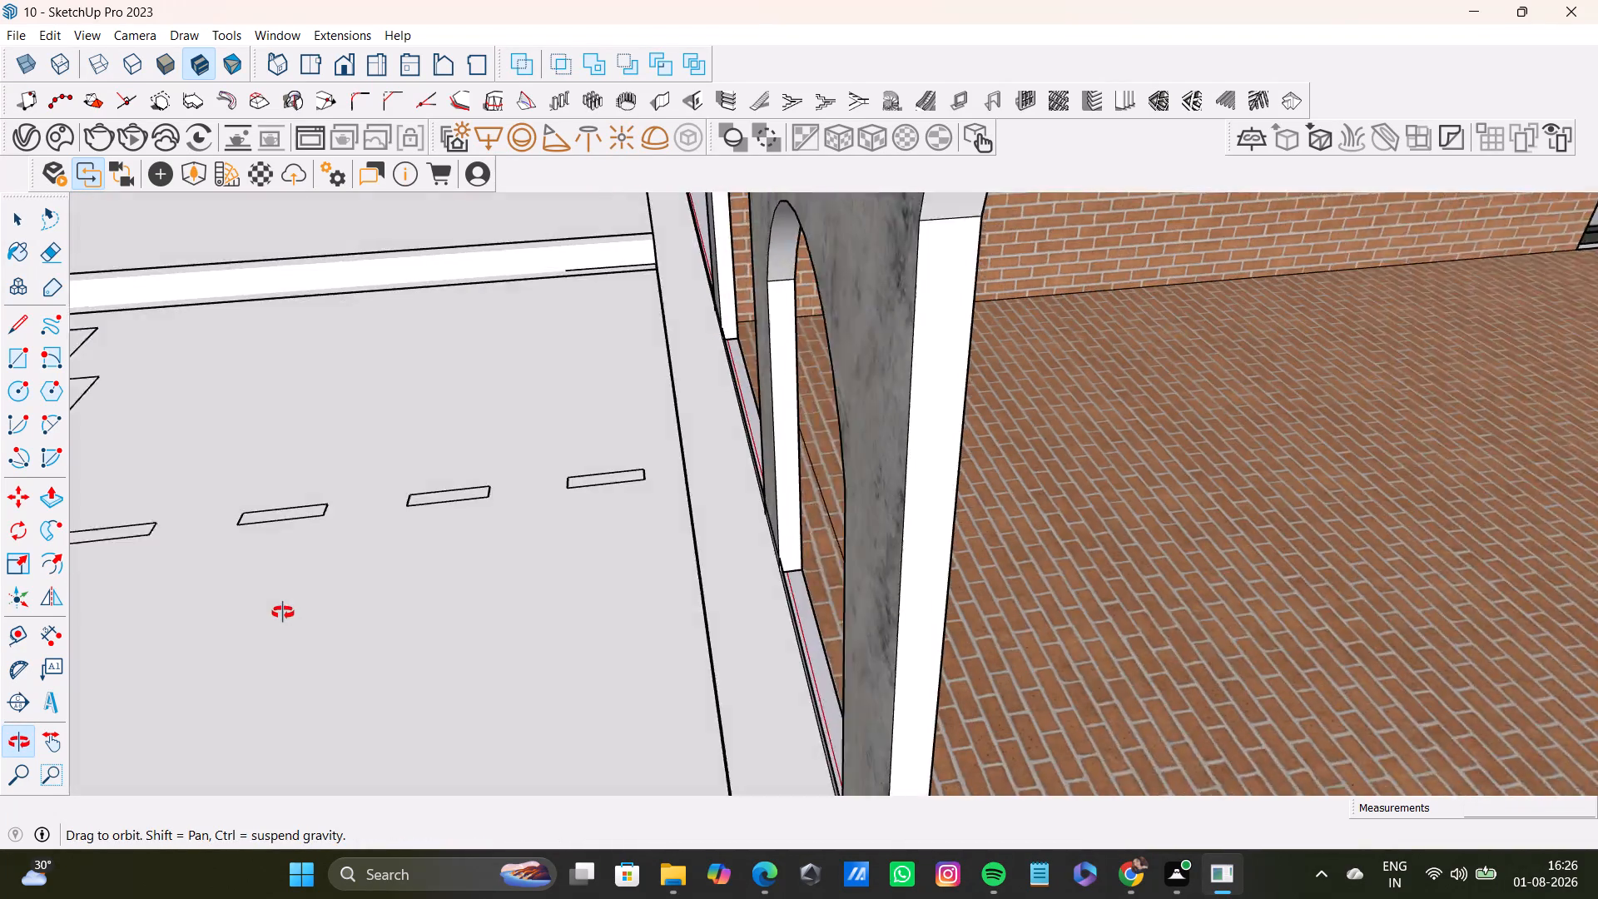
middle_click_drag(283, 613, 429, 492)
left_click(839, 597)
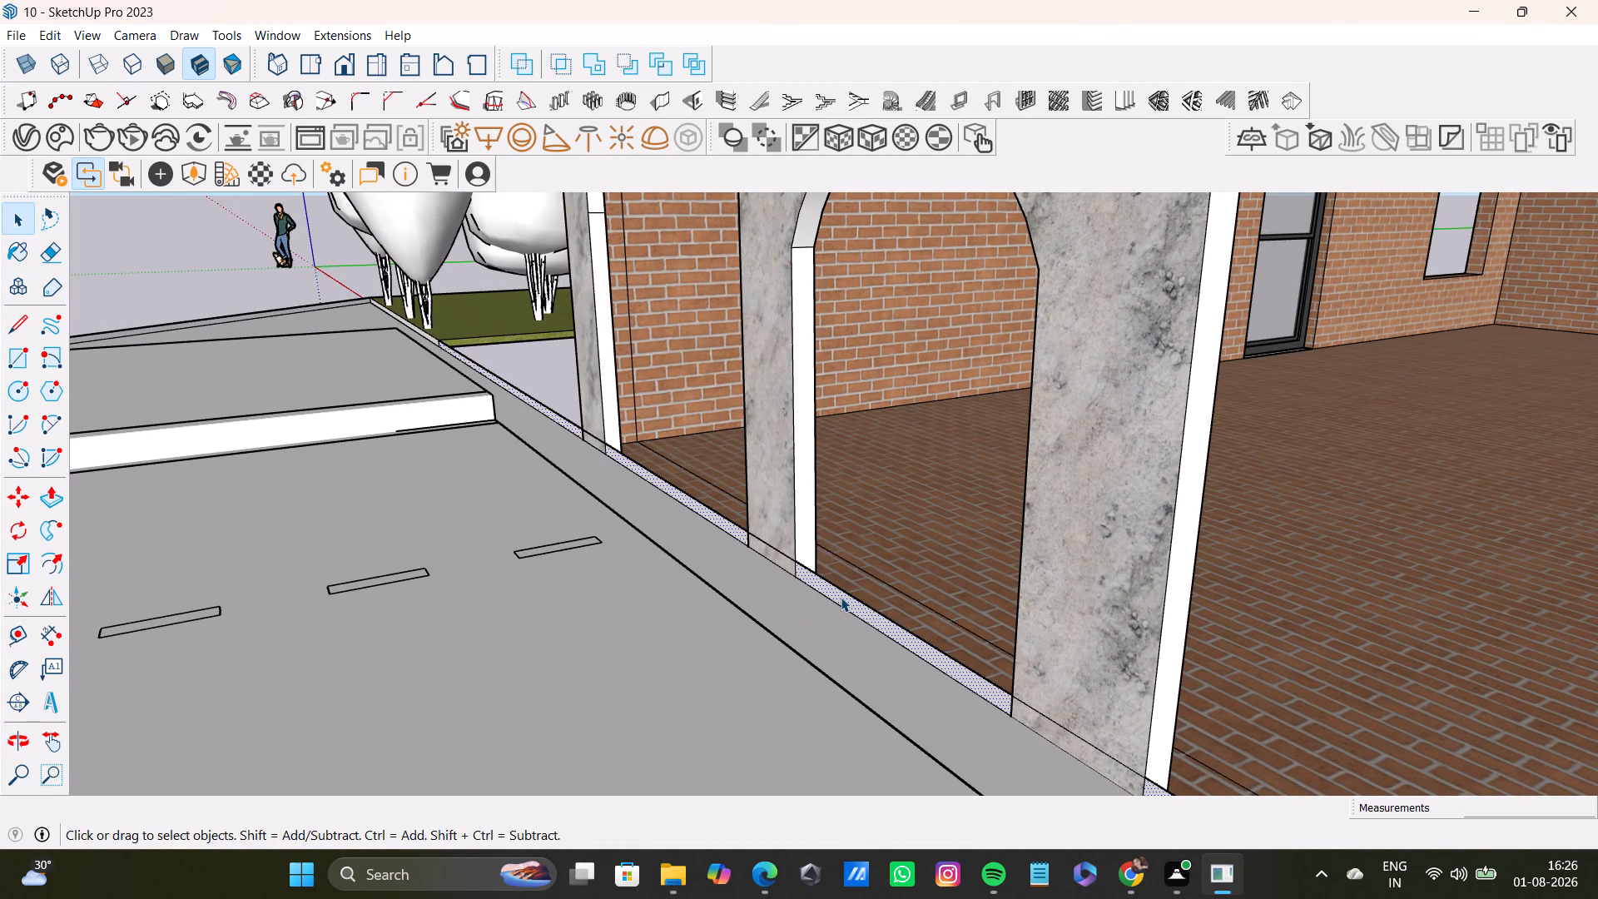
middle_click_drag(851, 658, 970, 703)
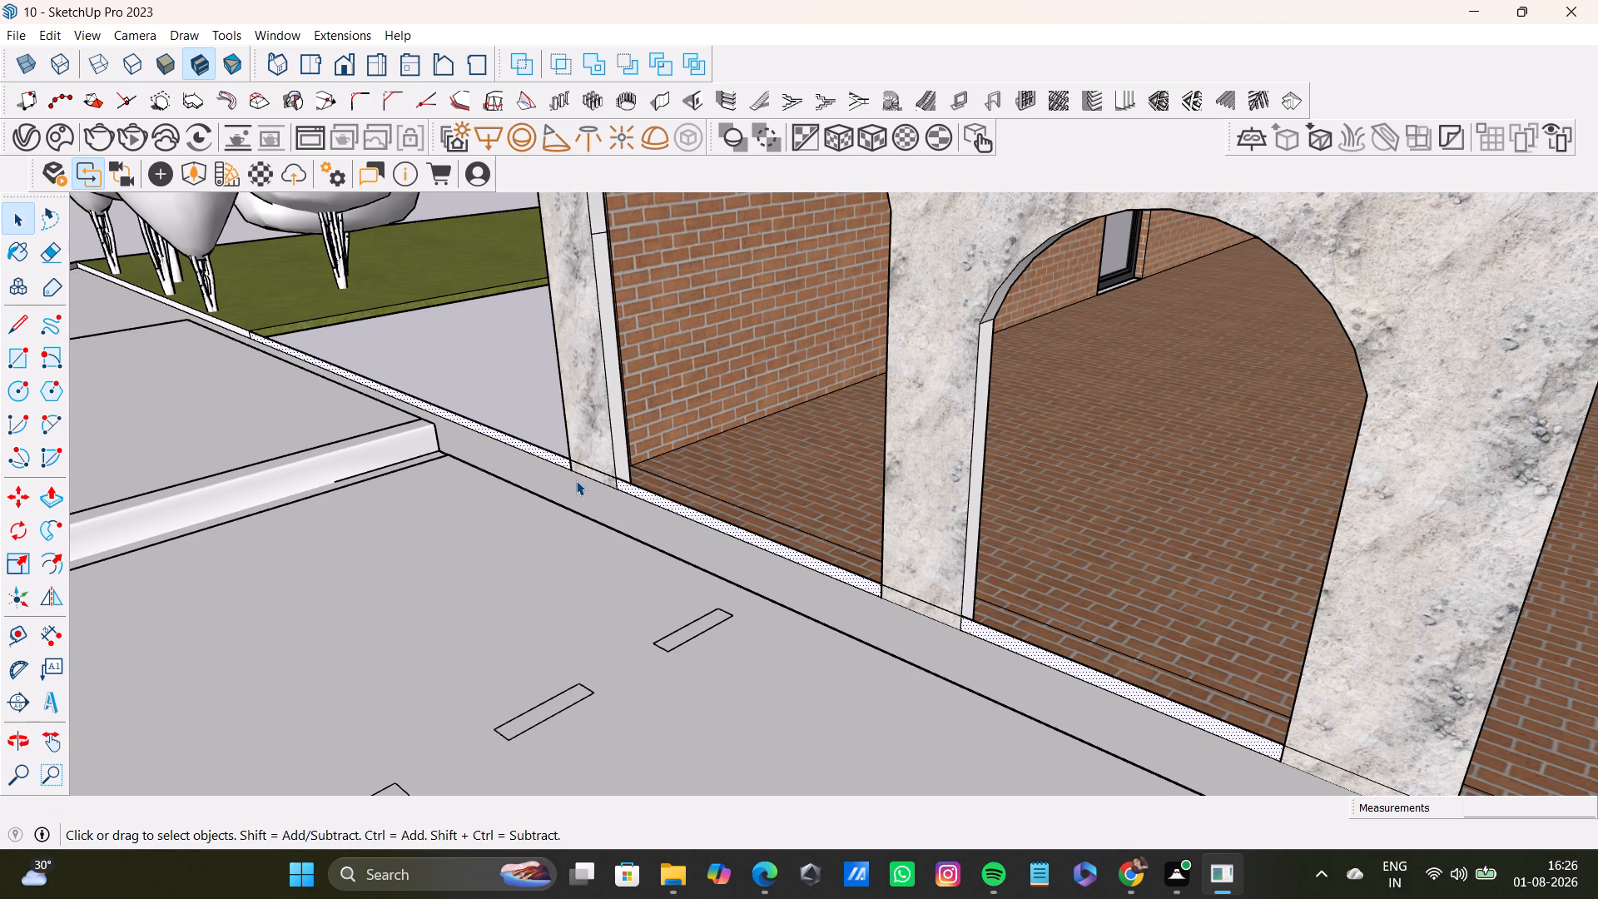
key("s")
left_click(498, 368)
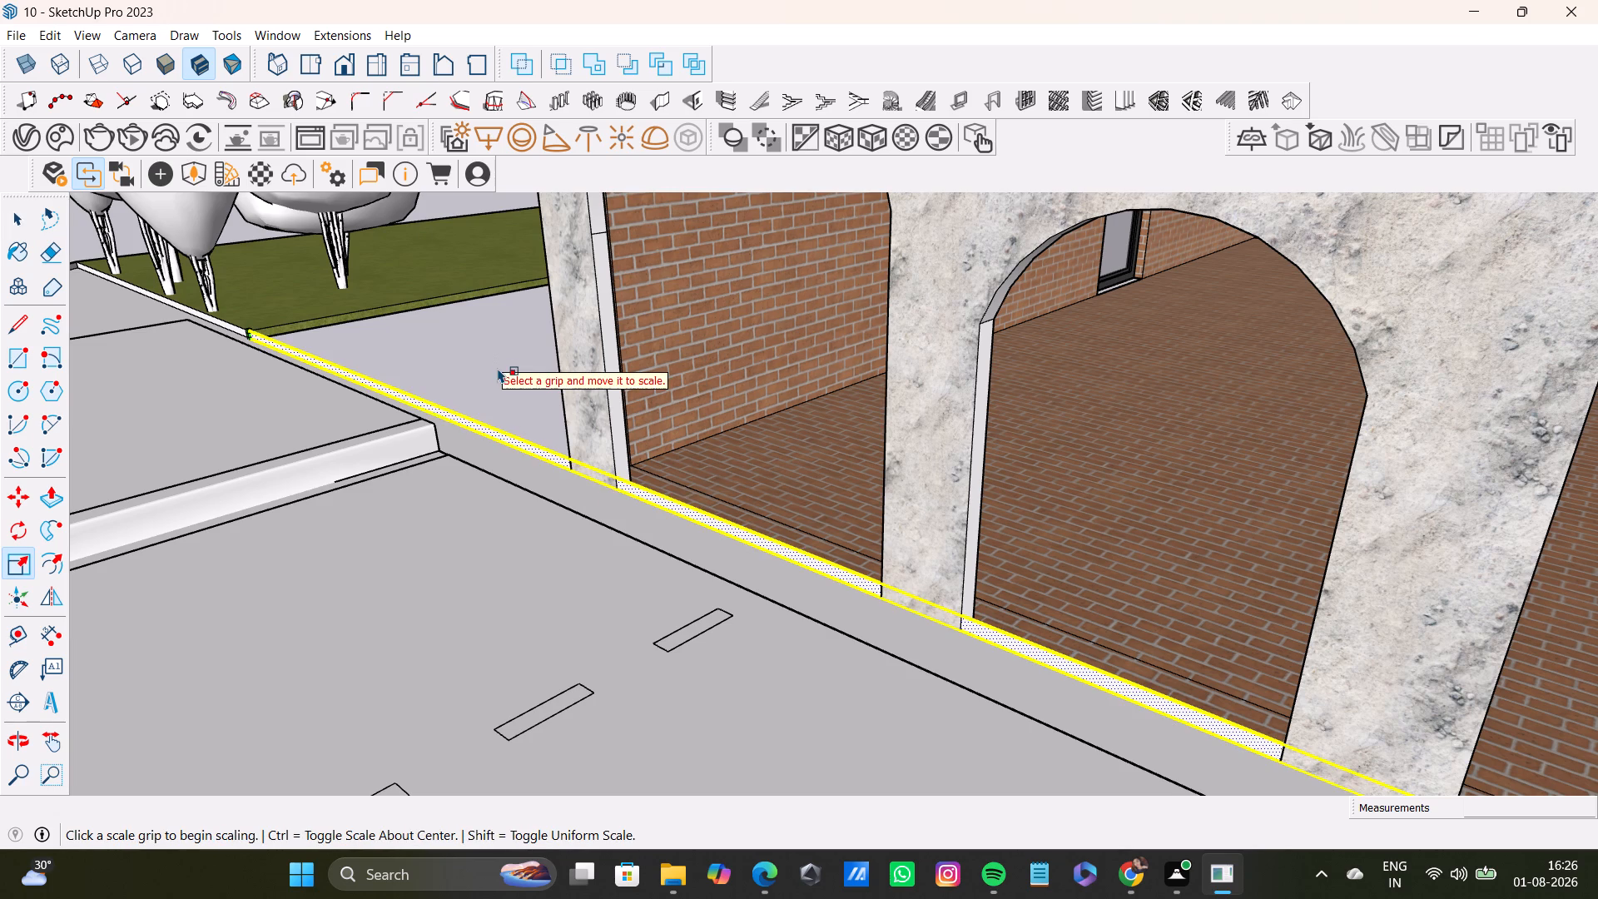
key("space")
Delete the long thin face and its bounding edges along the ground-floor front edge beneath the arches.
double_click(519, 445)
left_click(524, 438)
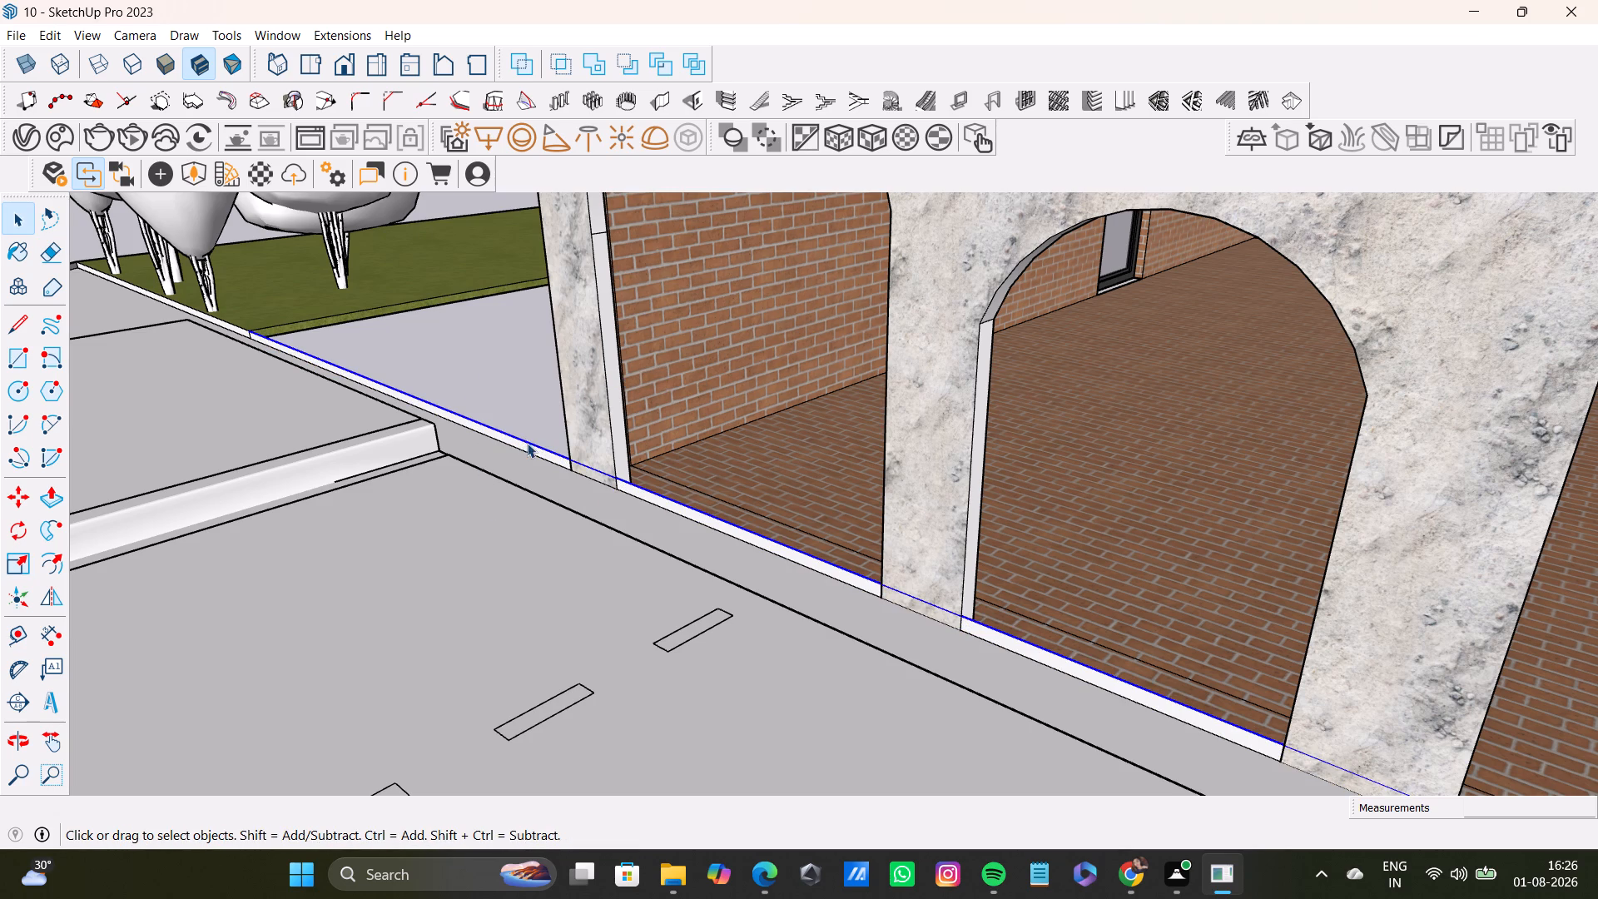
double_click(532, 443)
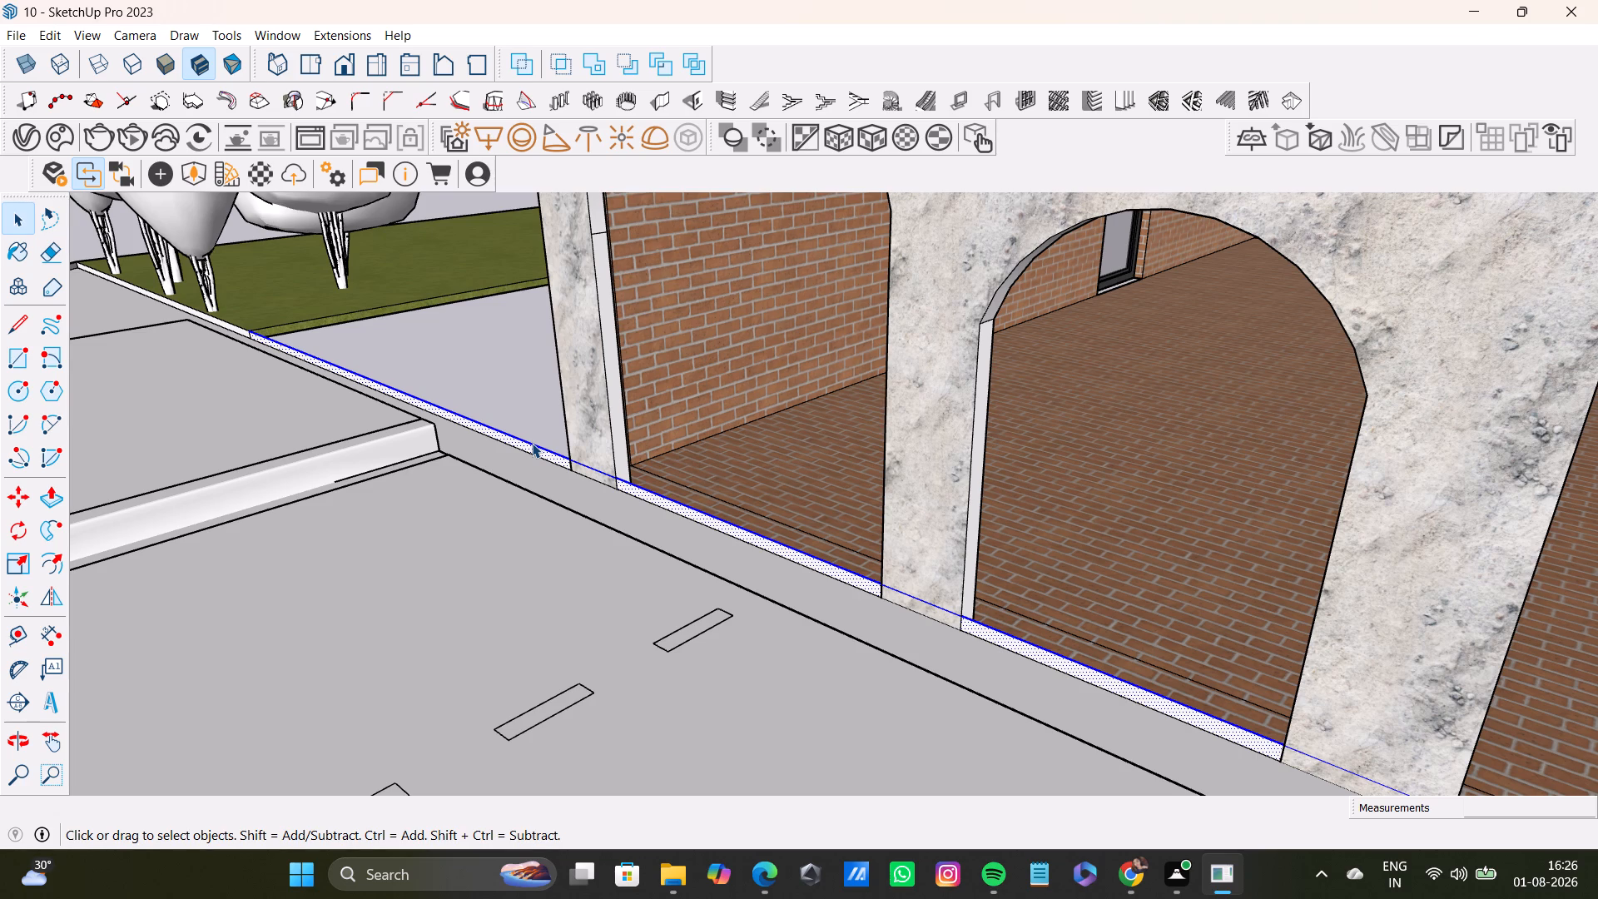
key("Delete")
Save the model.
scroll(721, 517, "down", 7)
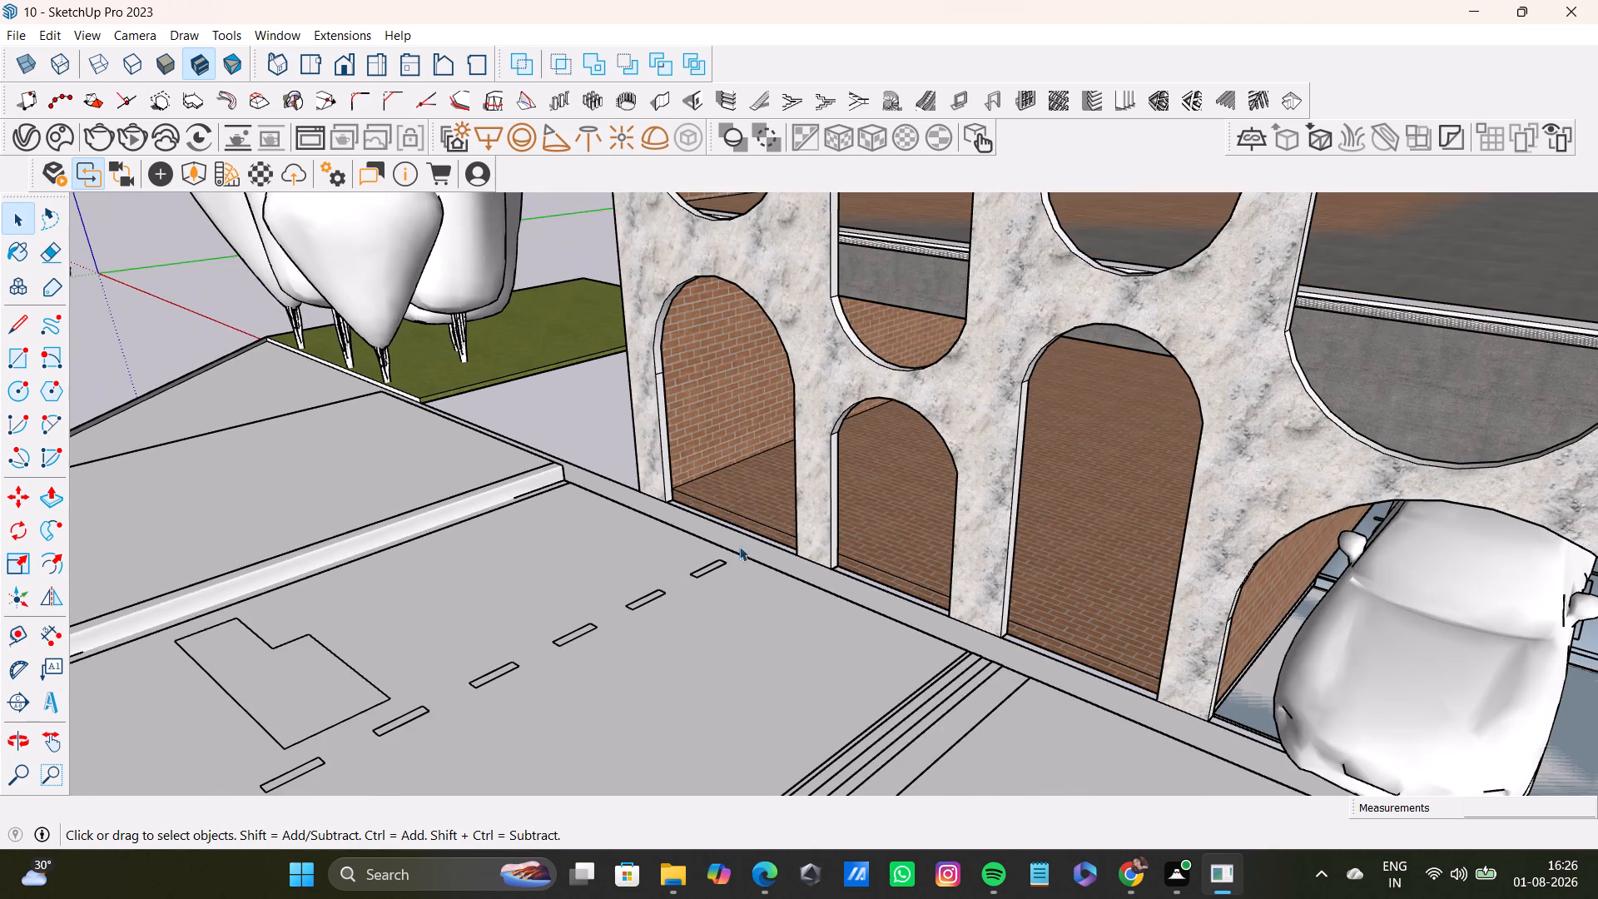
middle_click_drag(810, 544, 730, 831)
scroll(746, 659, "up", 3)
middle_click_drag(797, 603, 829, 560)
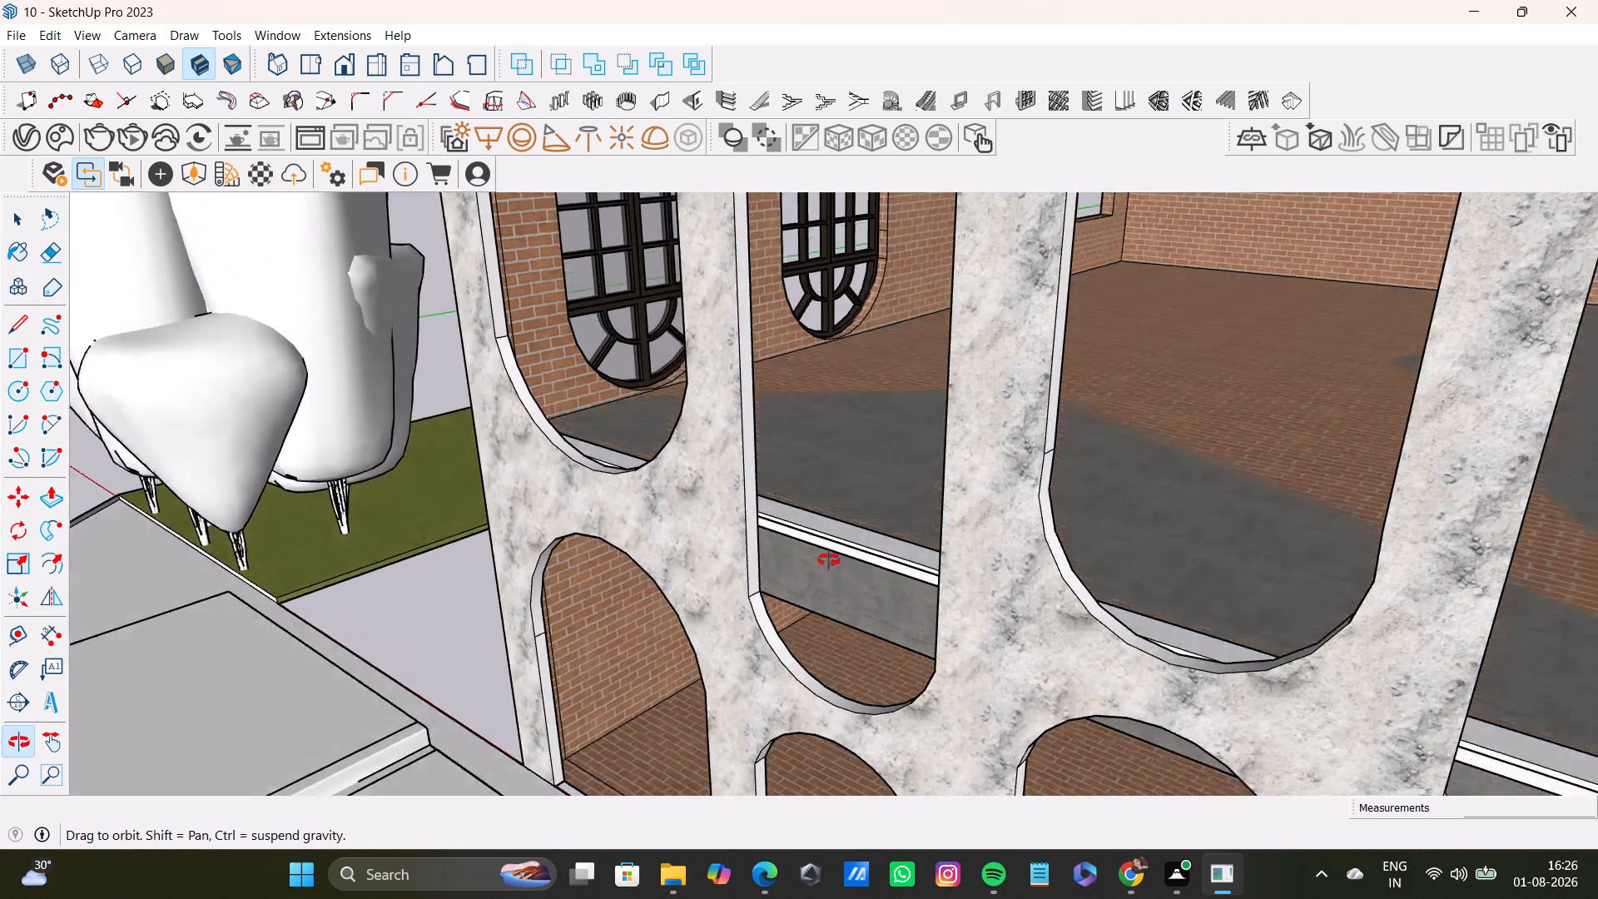
middle_click_drag(829, 560, 767, 480)
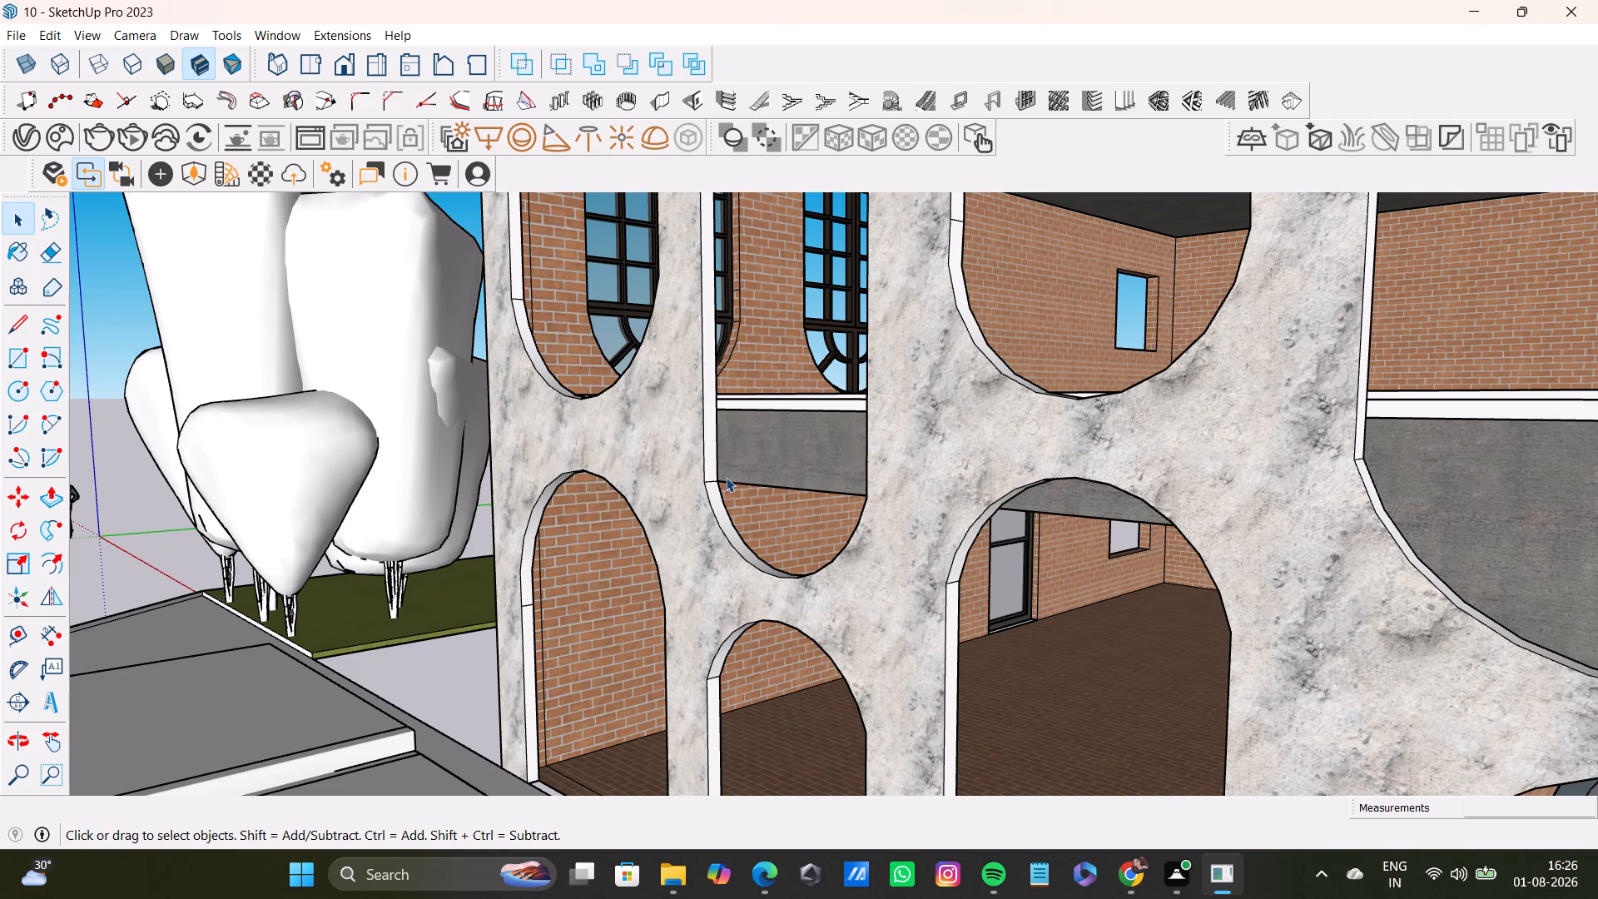
key("ctrl+s")
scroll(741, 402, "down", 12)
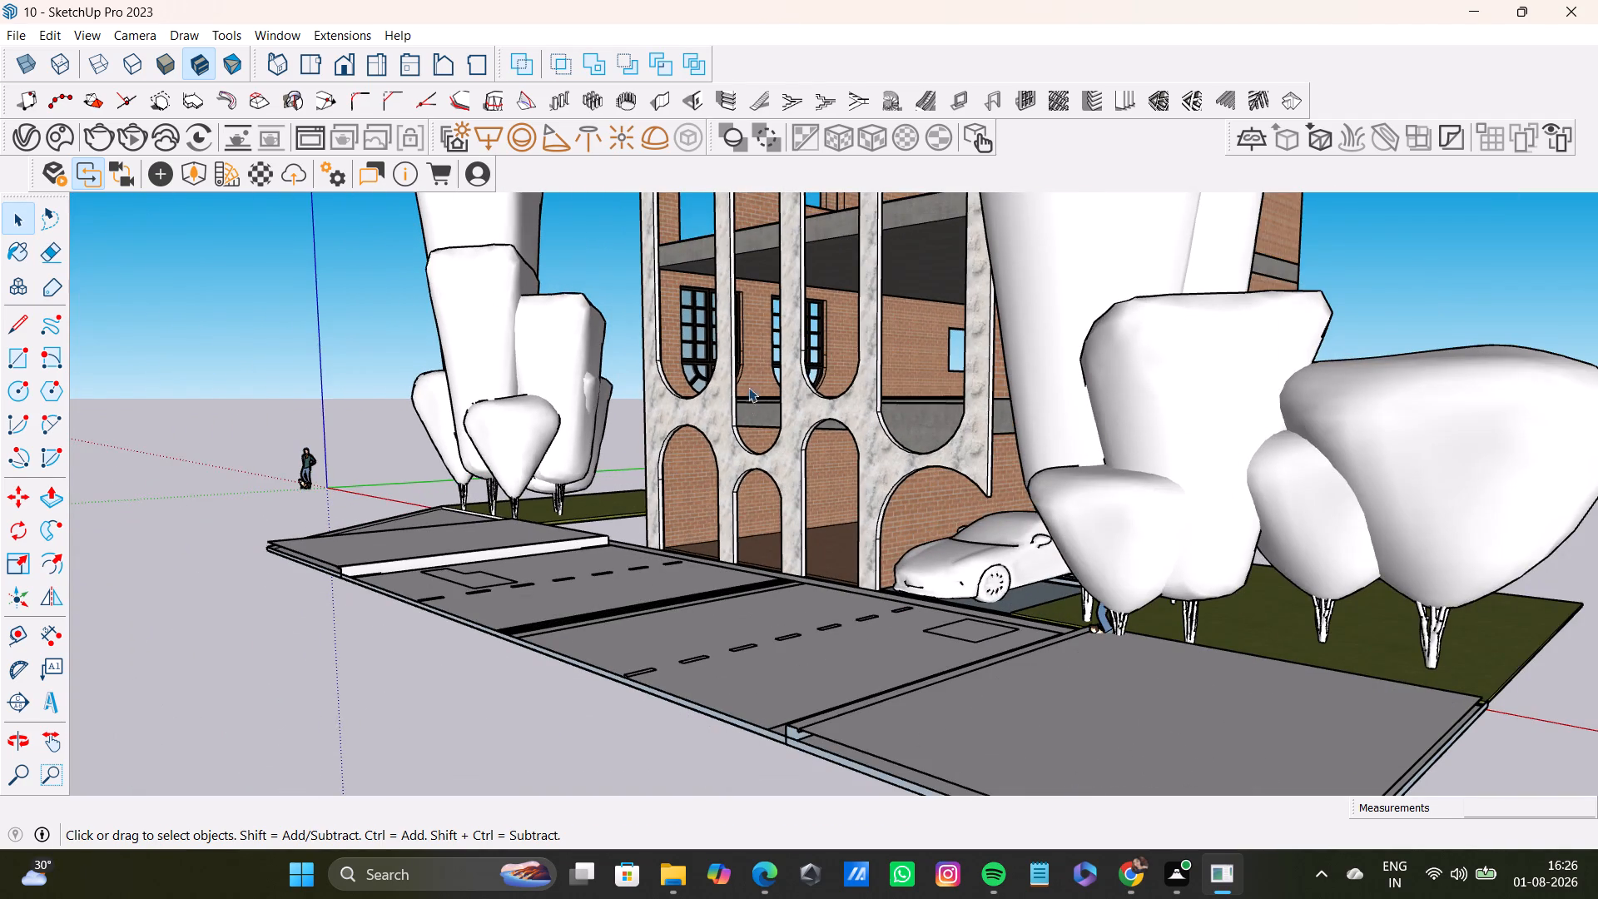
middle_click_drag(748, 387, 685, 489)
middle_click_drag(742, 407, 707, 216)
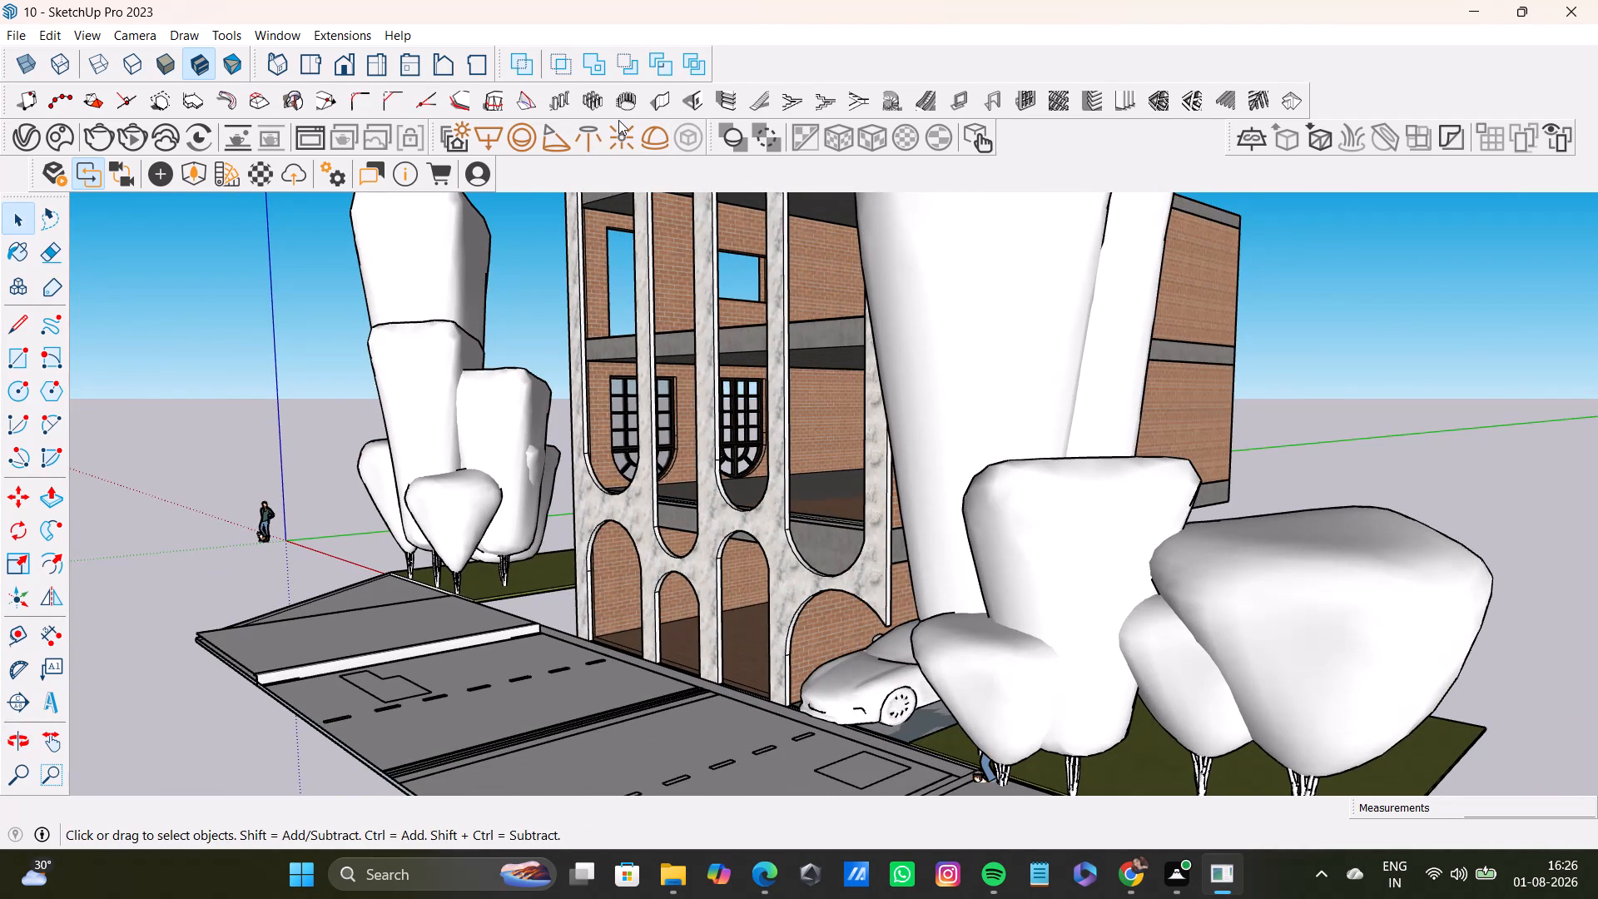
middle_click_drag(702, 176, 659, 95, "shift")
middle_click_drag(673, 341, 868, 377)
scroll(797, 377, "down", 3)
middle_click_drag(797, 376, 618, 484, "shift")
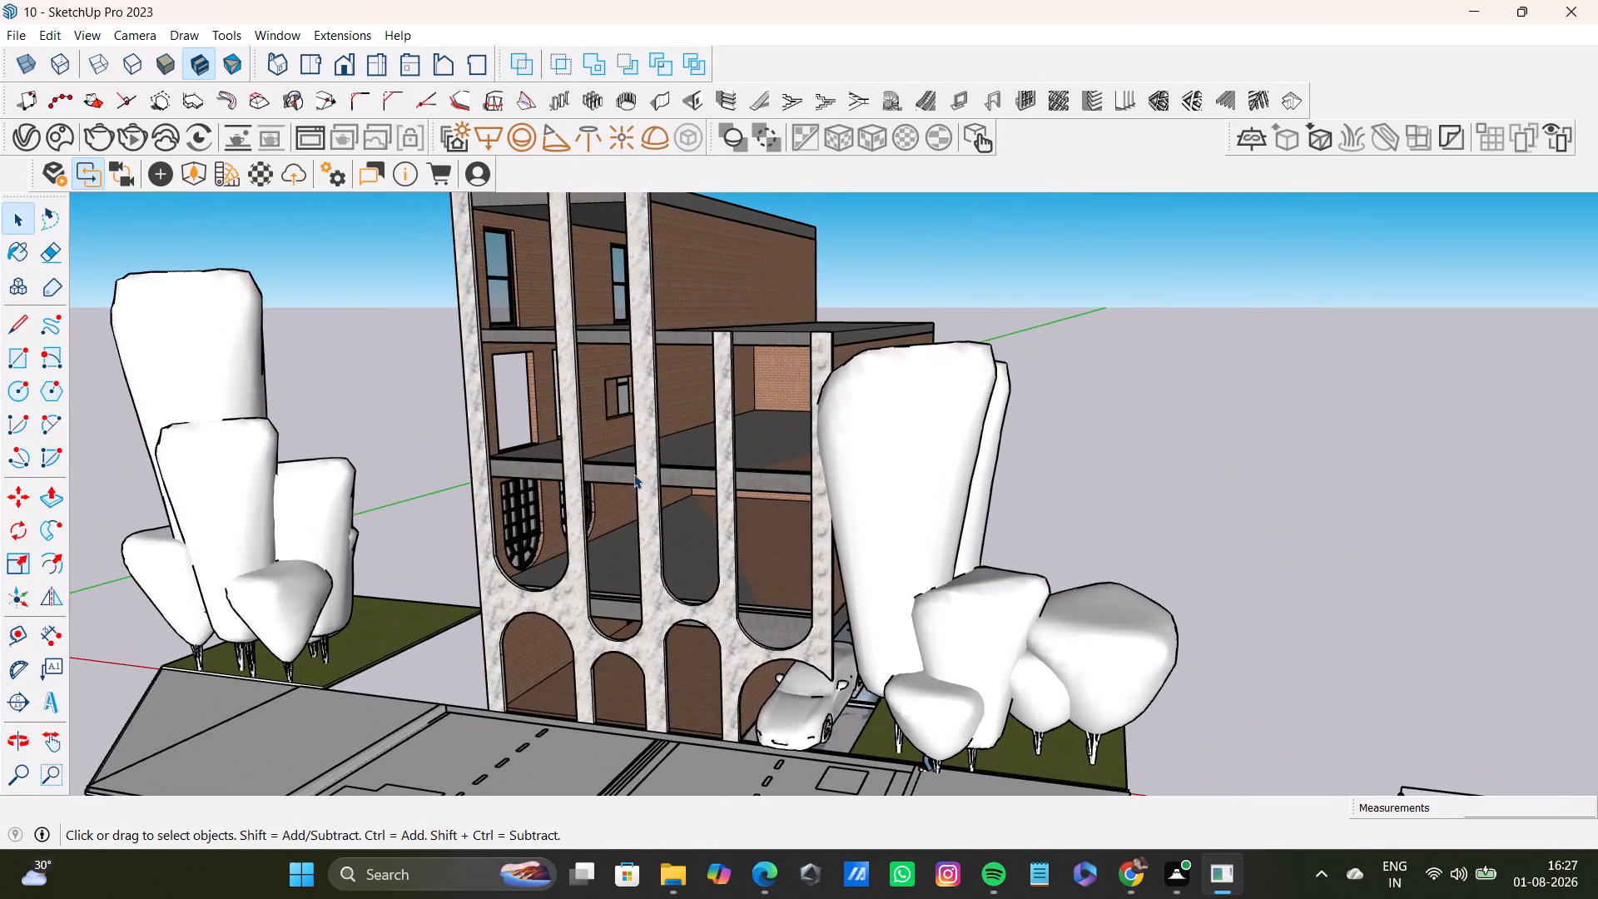
Move the thin strip face with its edges from the middle floor's front edge up to the lower roof's front edge.
middle_click_drag(675, 402, 707, 575)
left_click(711, 557)
left_click(716, 551)
double_click(716, 551)
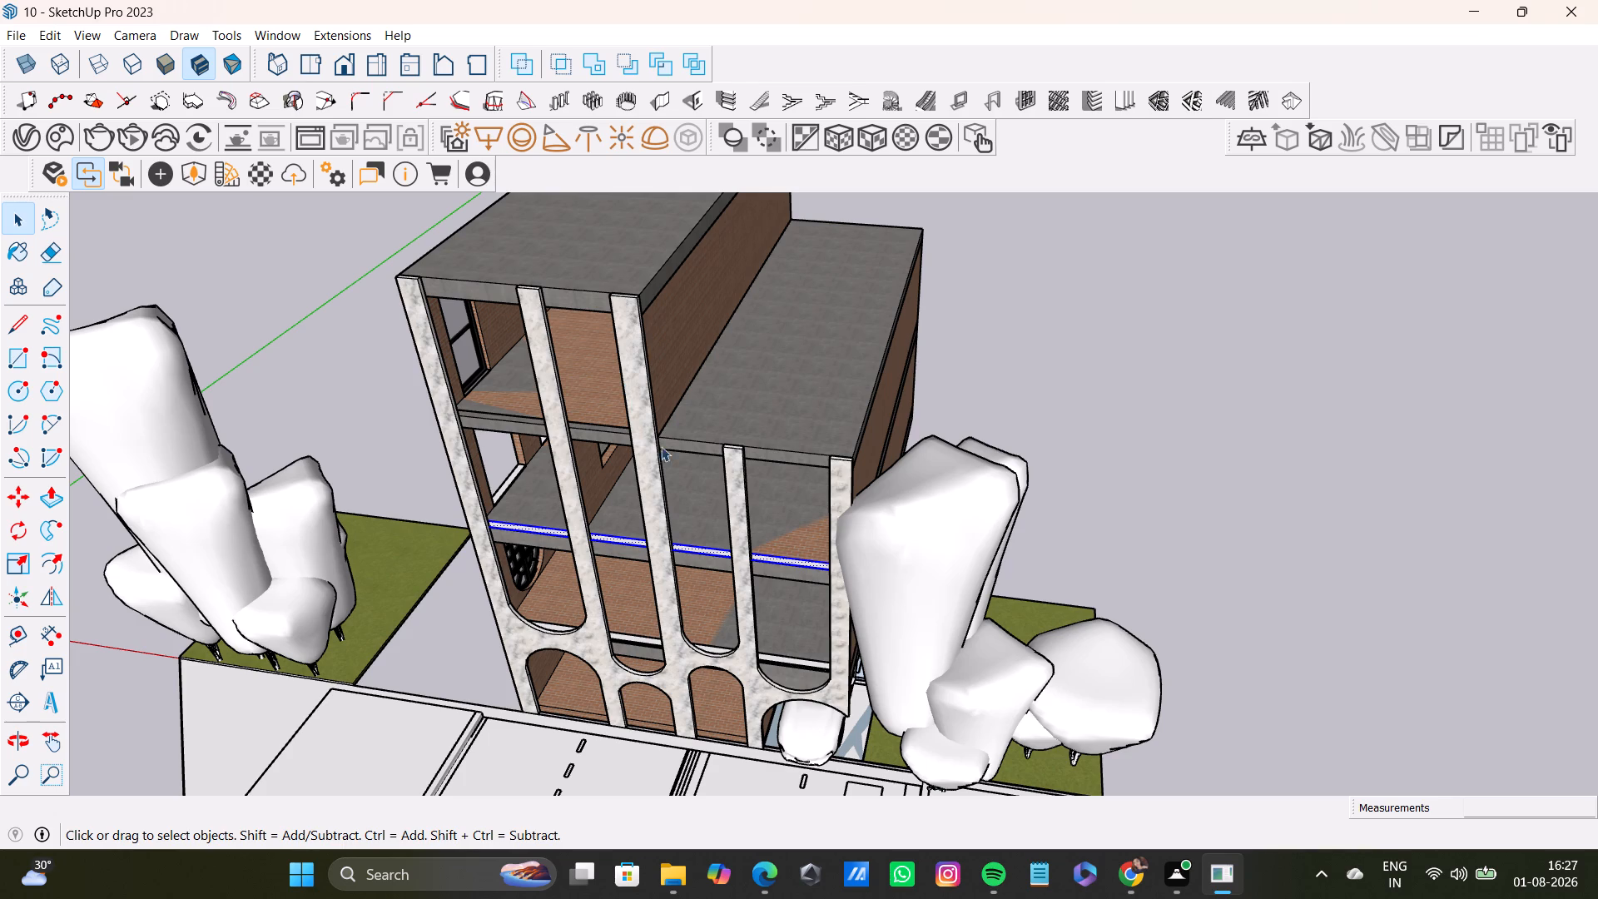
key("m")
left_click(718, 554)
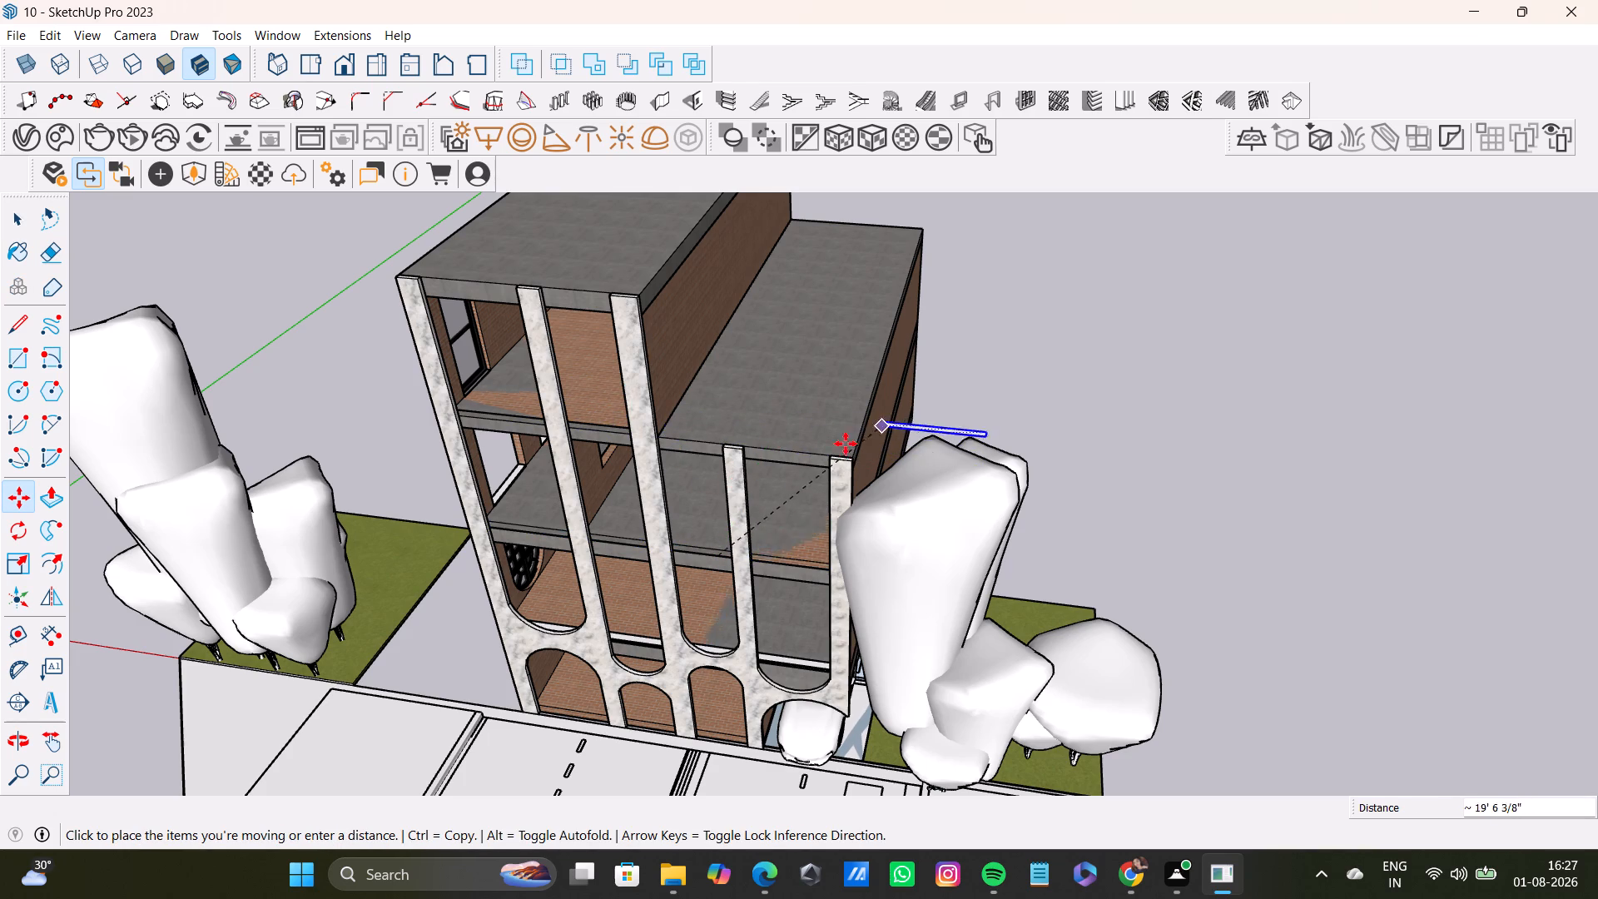
scroll(752, 440, "up", 11)
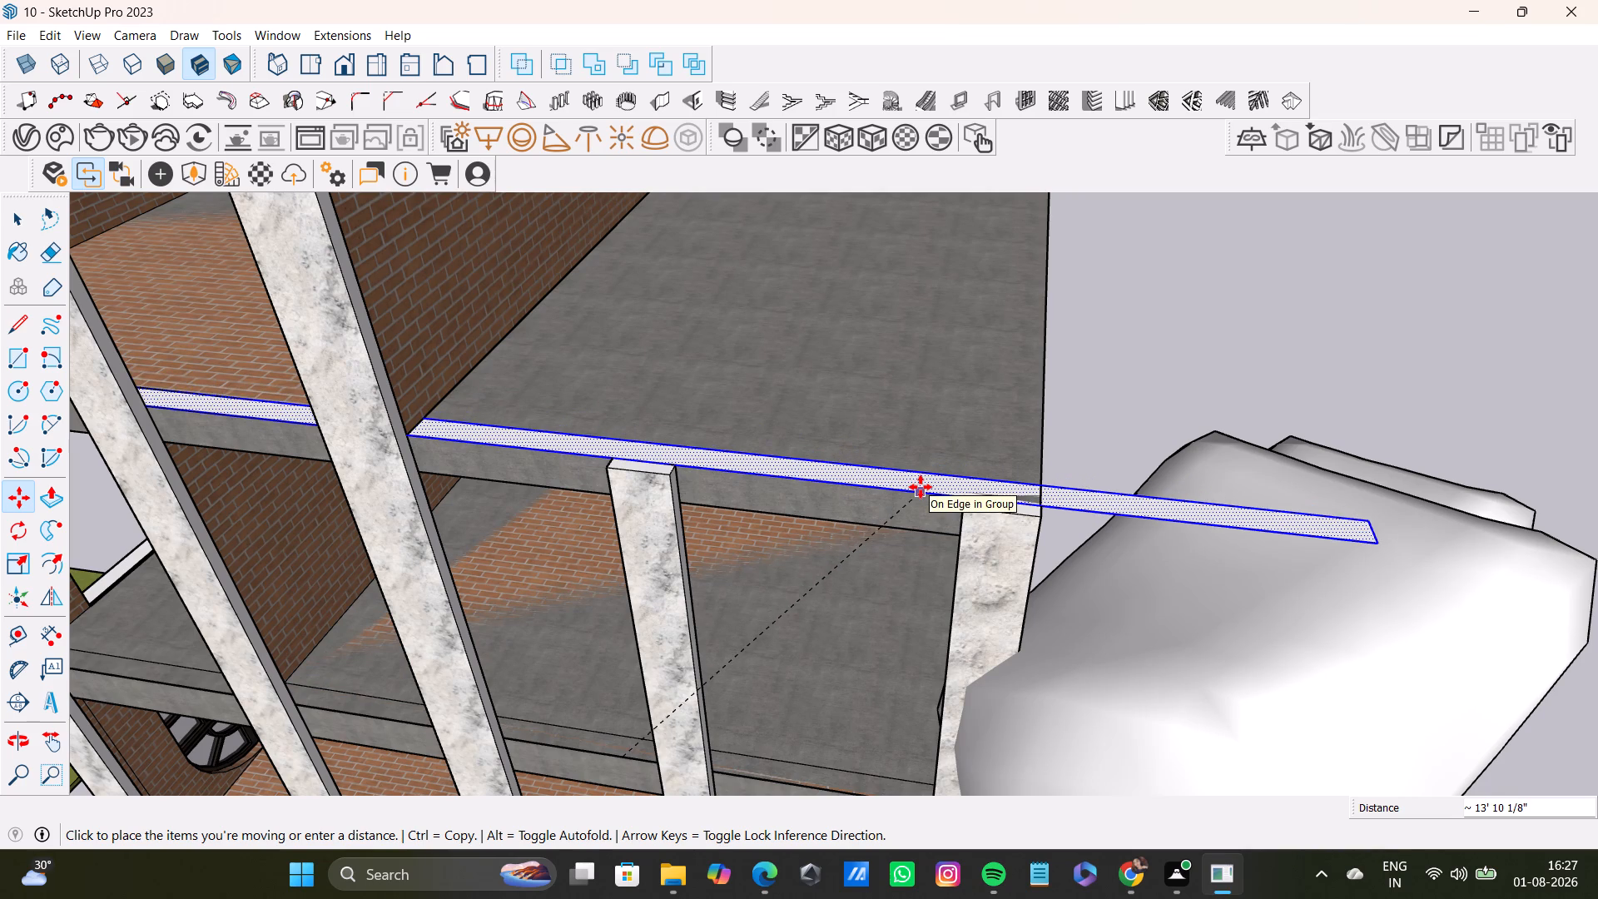
left_click(921, 486)
Scale the roof strip shorter from both ends so it fits between the tall inner column and the outer column.
key("s")
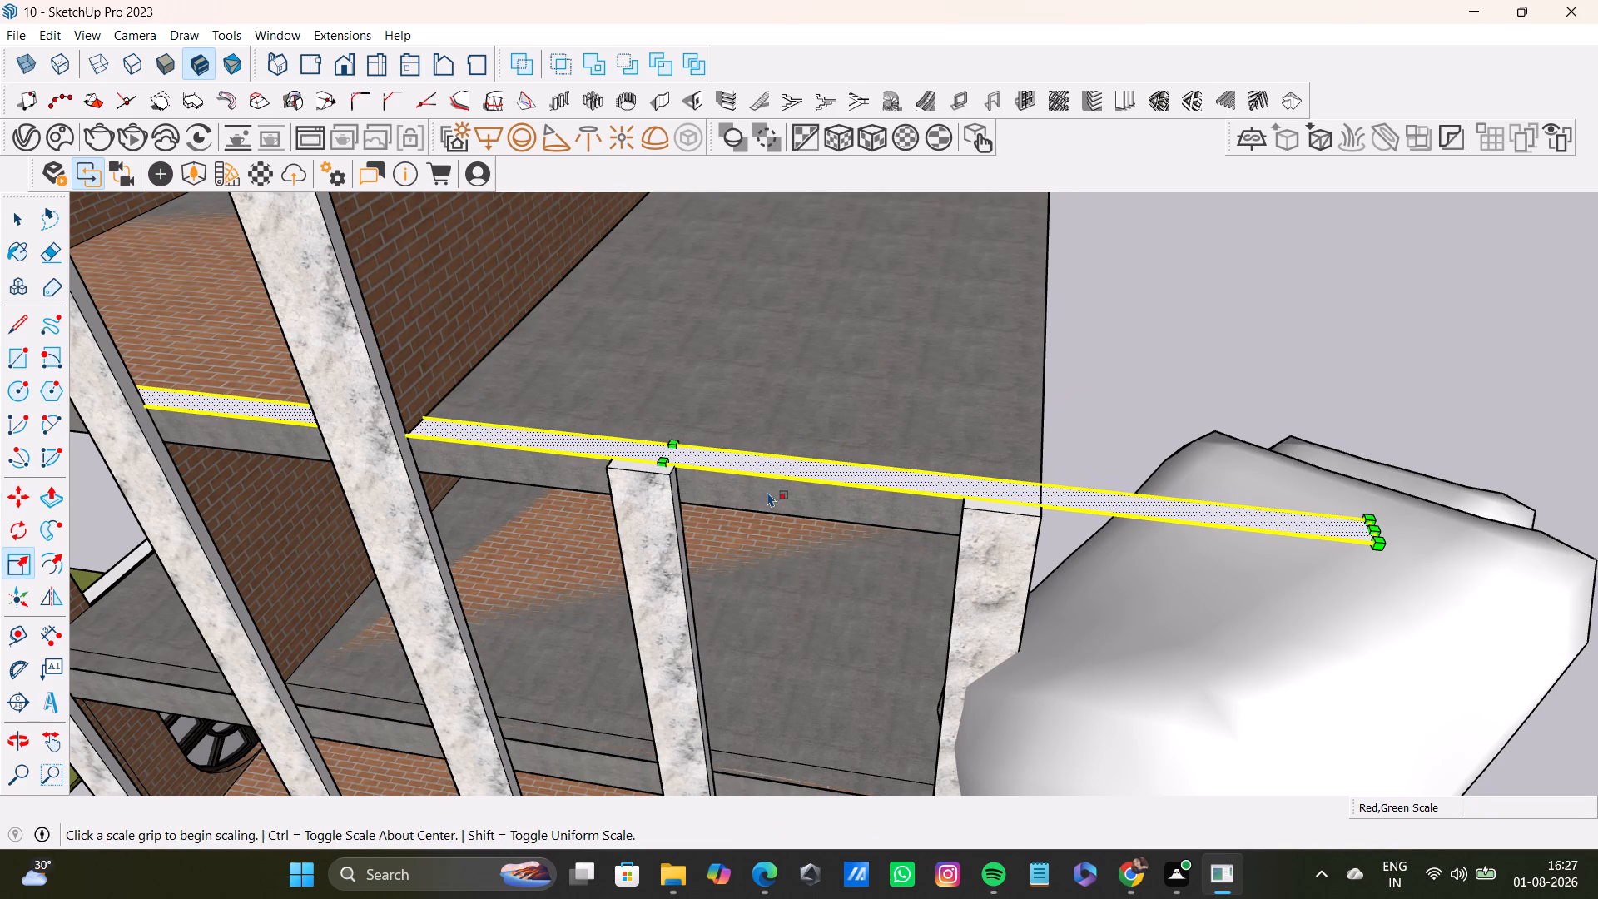
left_click(1381, 533)
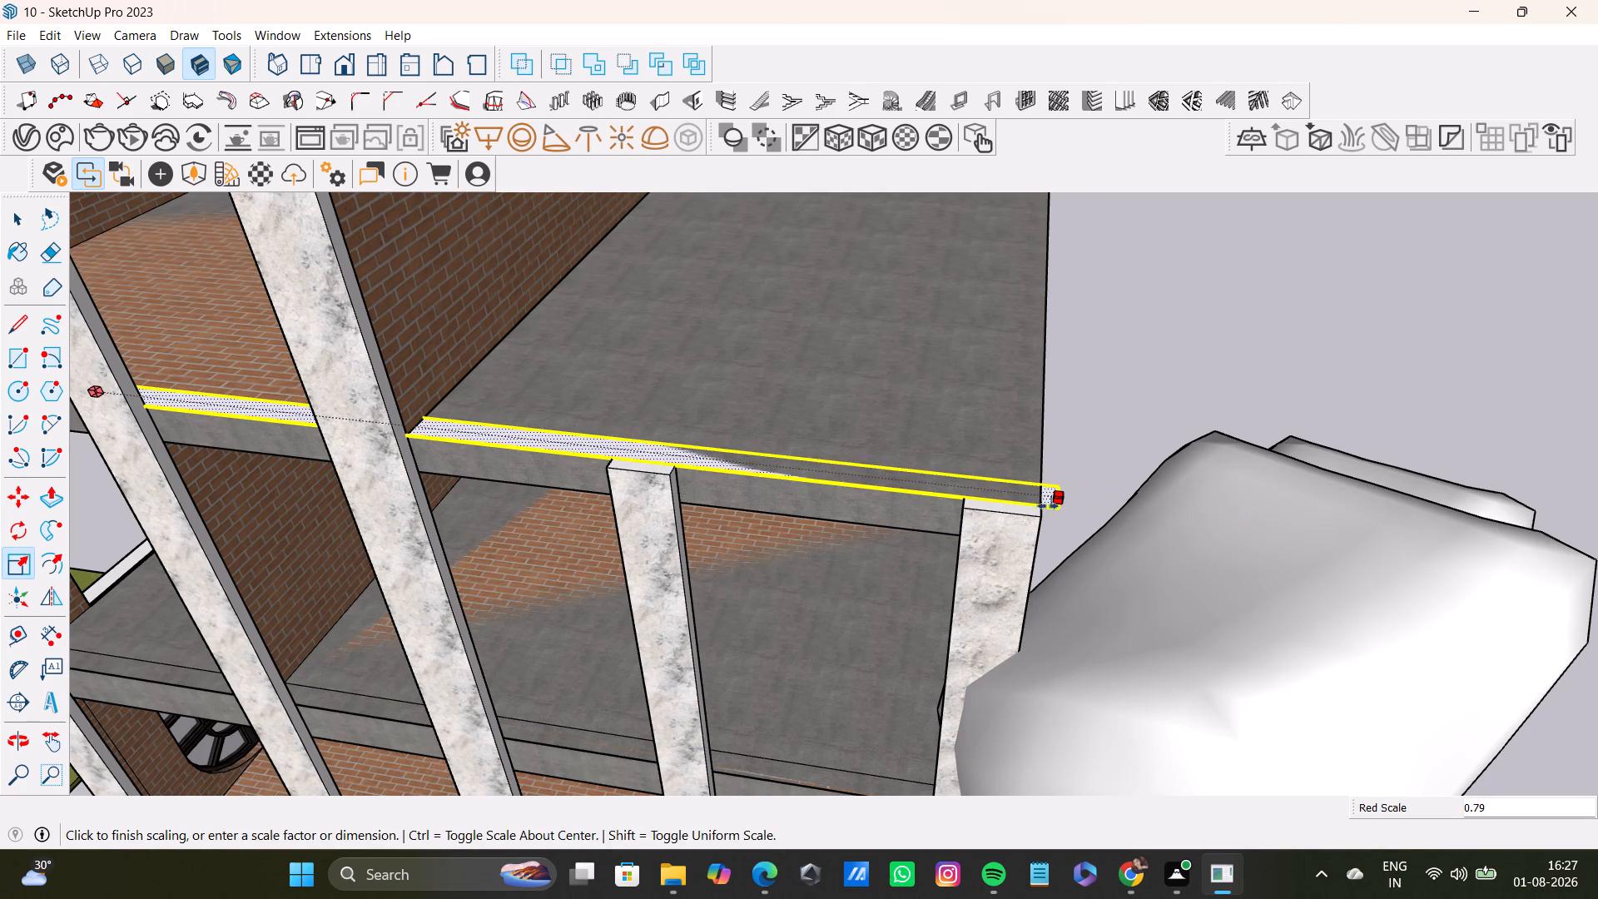
left_click(1045, 494)
middle_click_drag(507, 445, 1075, 430, "shift")
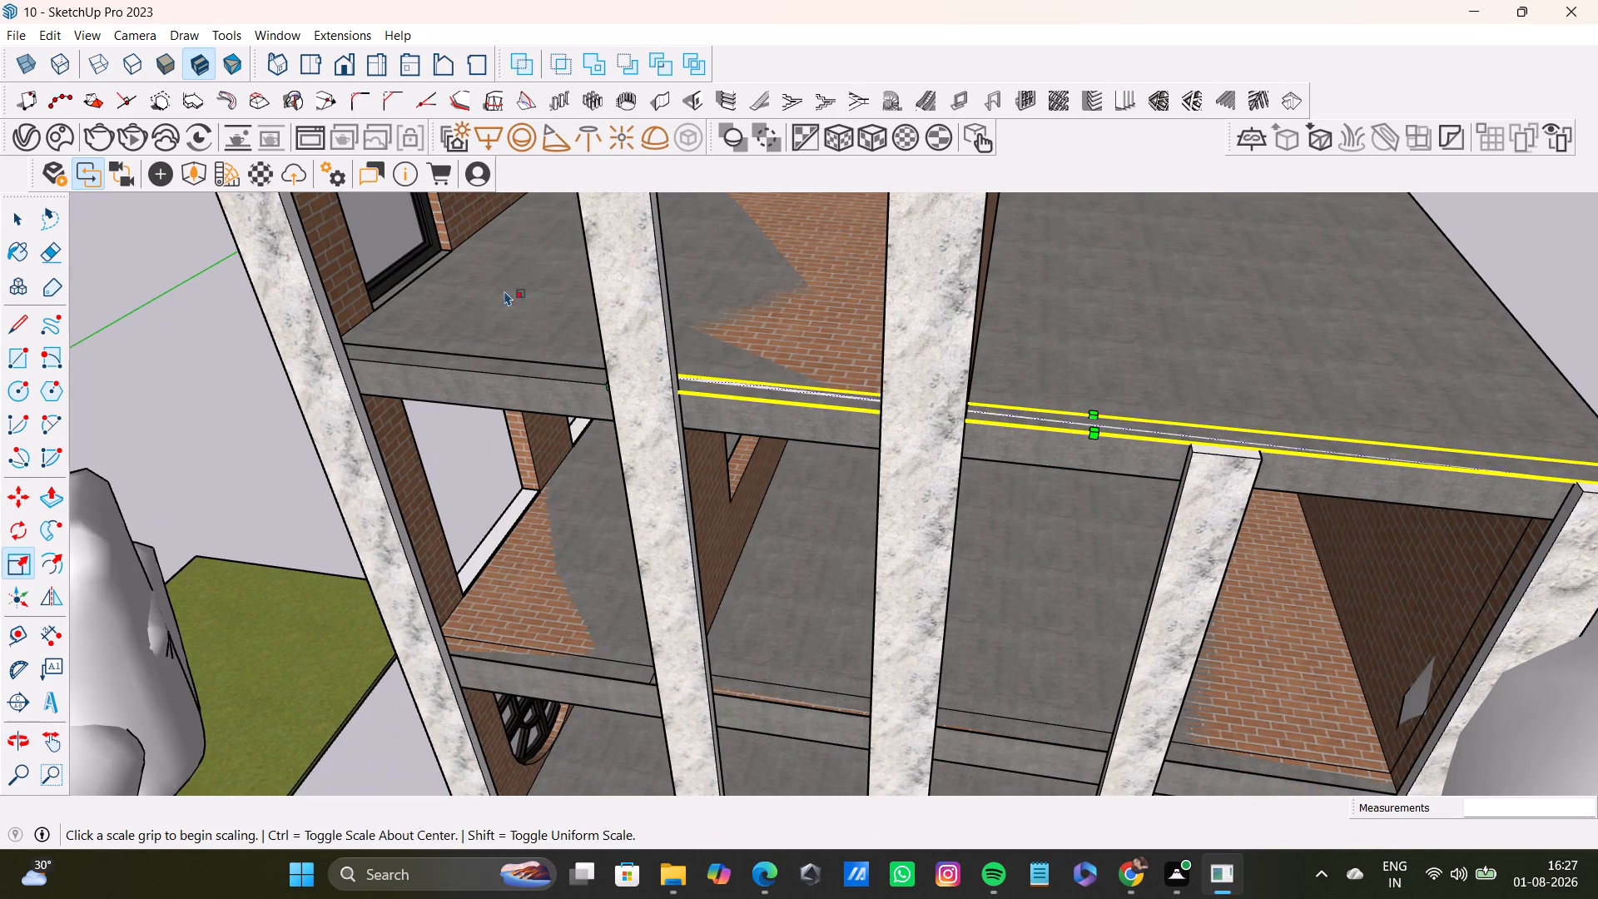
key("s")
middle_click_drag(800, 402, 680, 394, "shift")
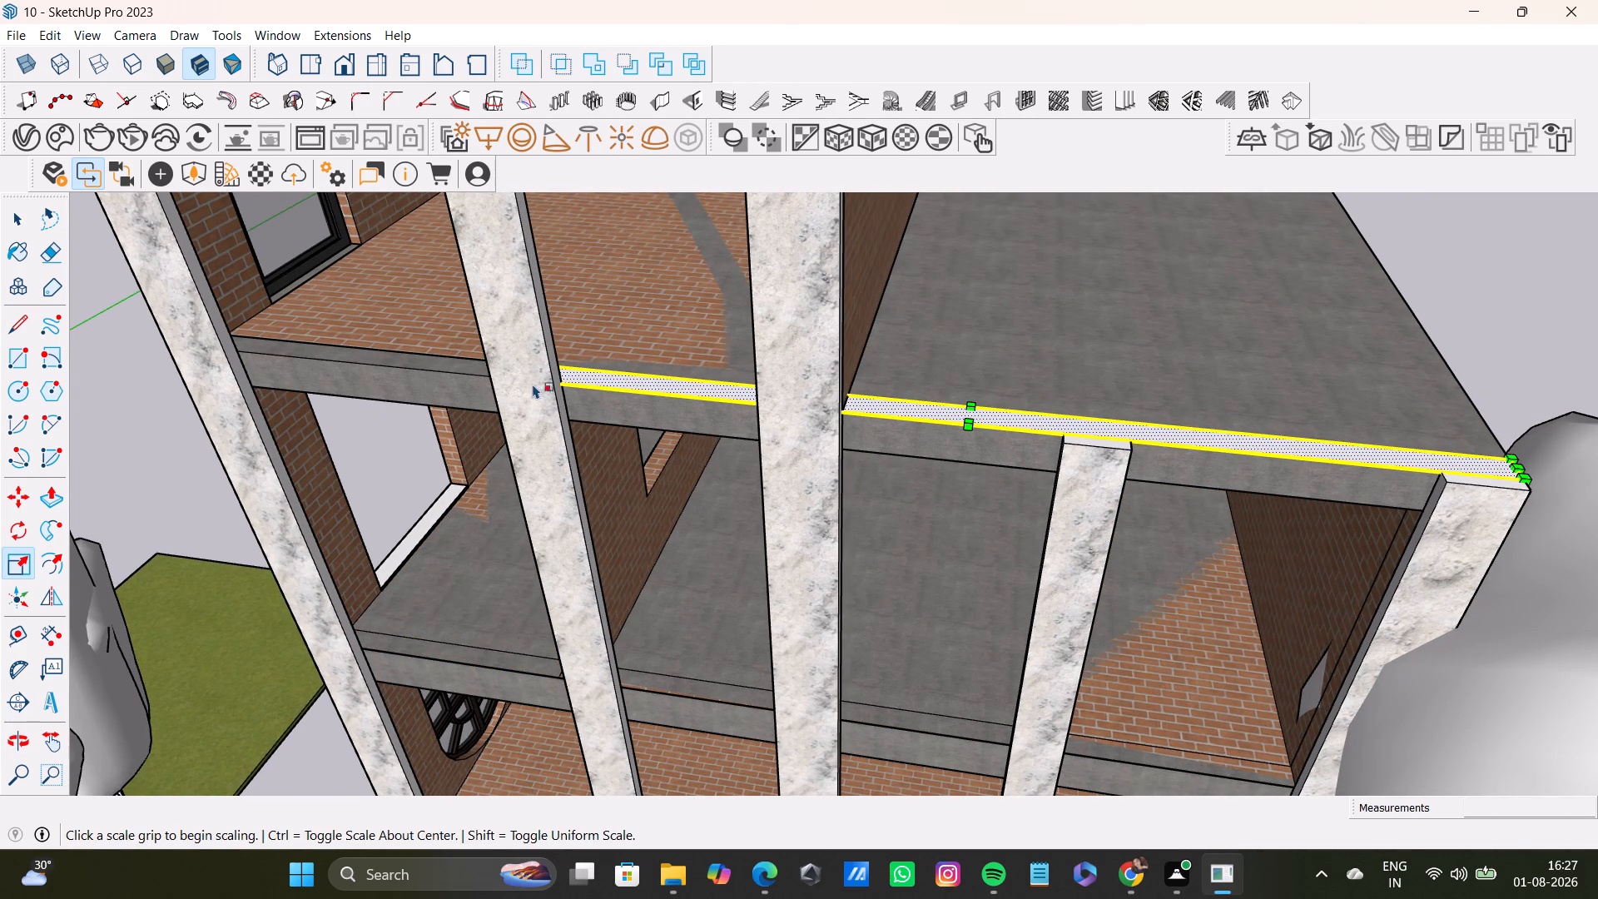
middle_click_drag(546, 396, 773, 407)
left_click(737, 451)
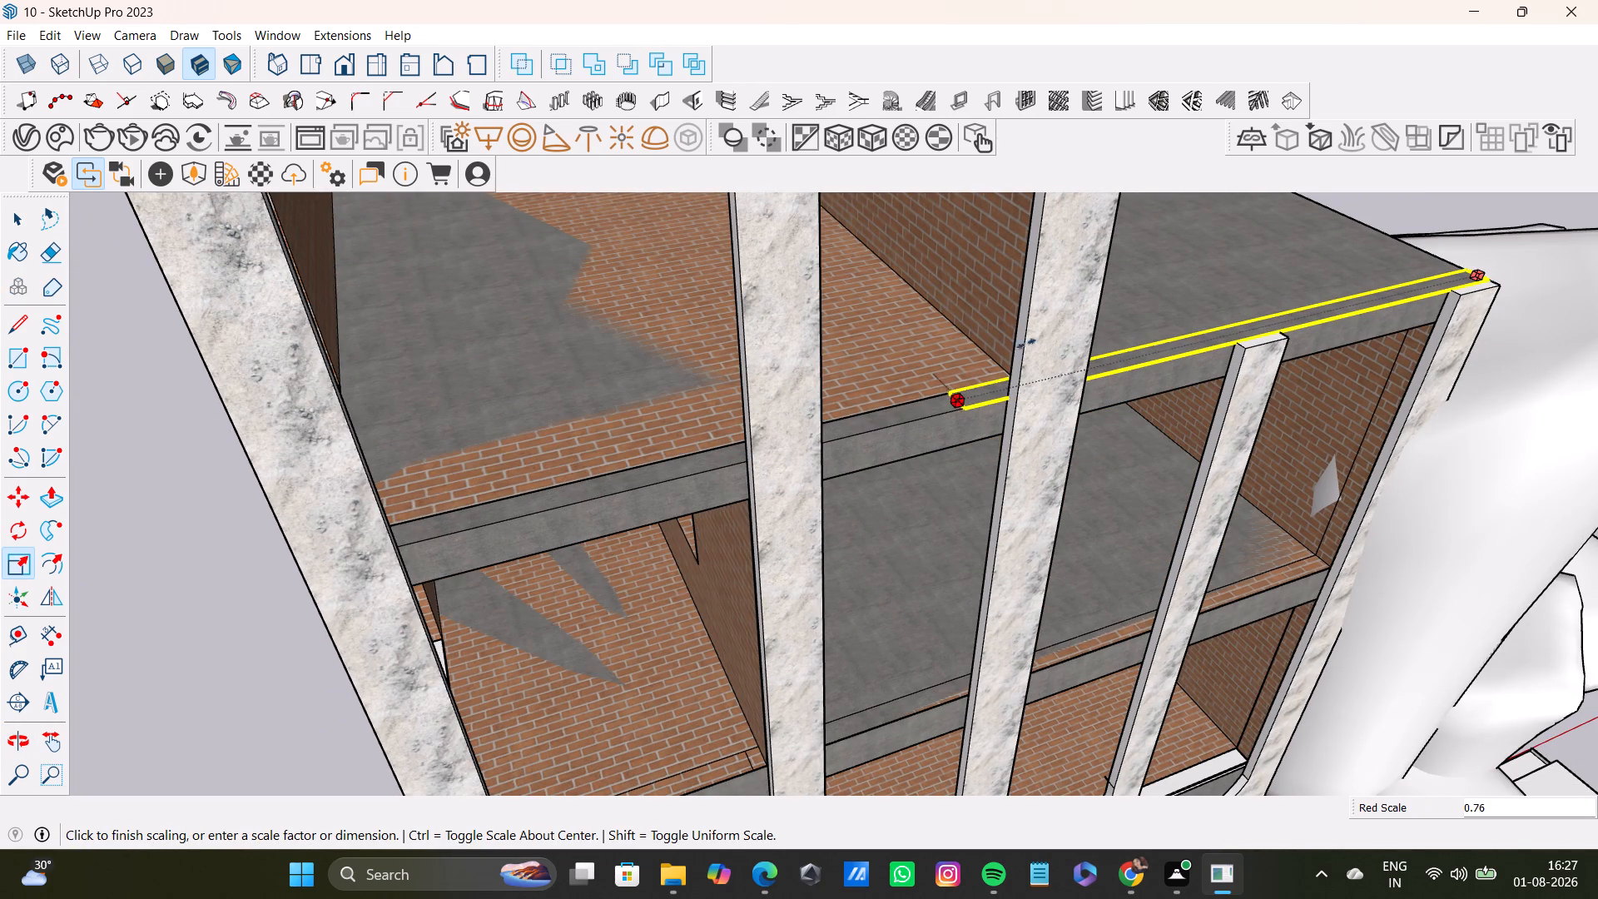
left_click(1041, 340)
middle_click_drag(1194, 384, 888, 400)
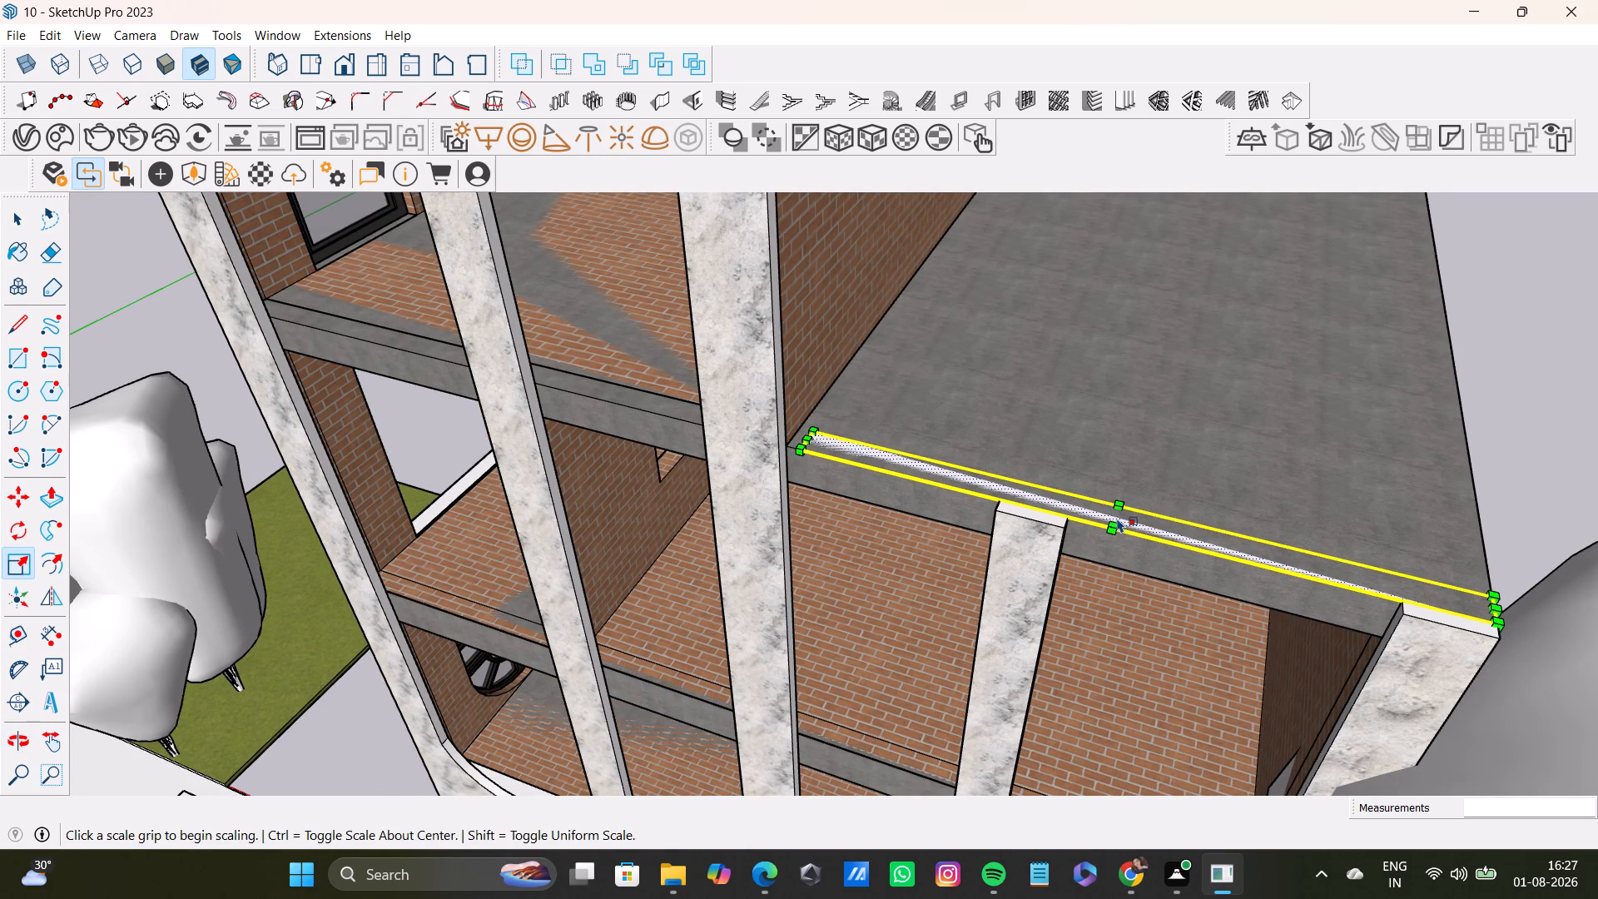
middle_click_drag(1136, 512, 990, 371, "shift")
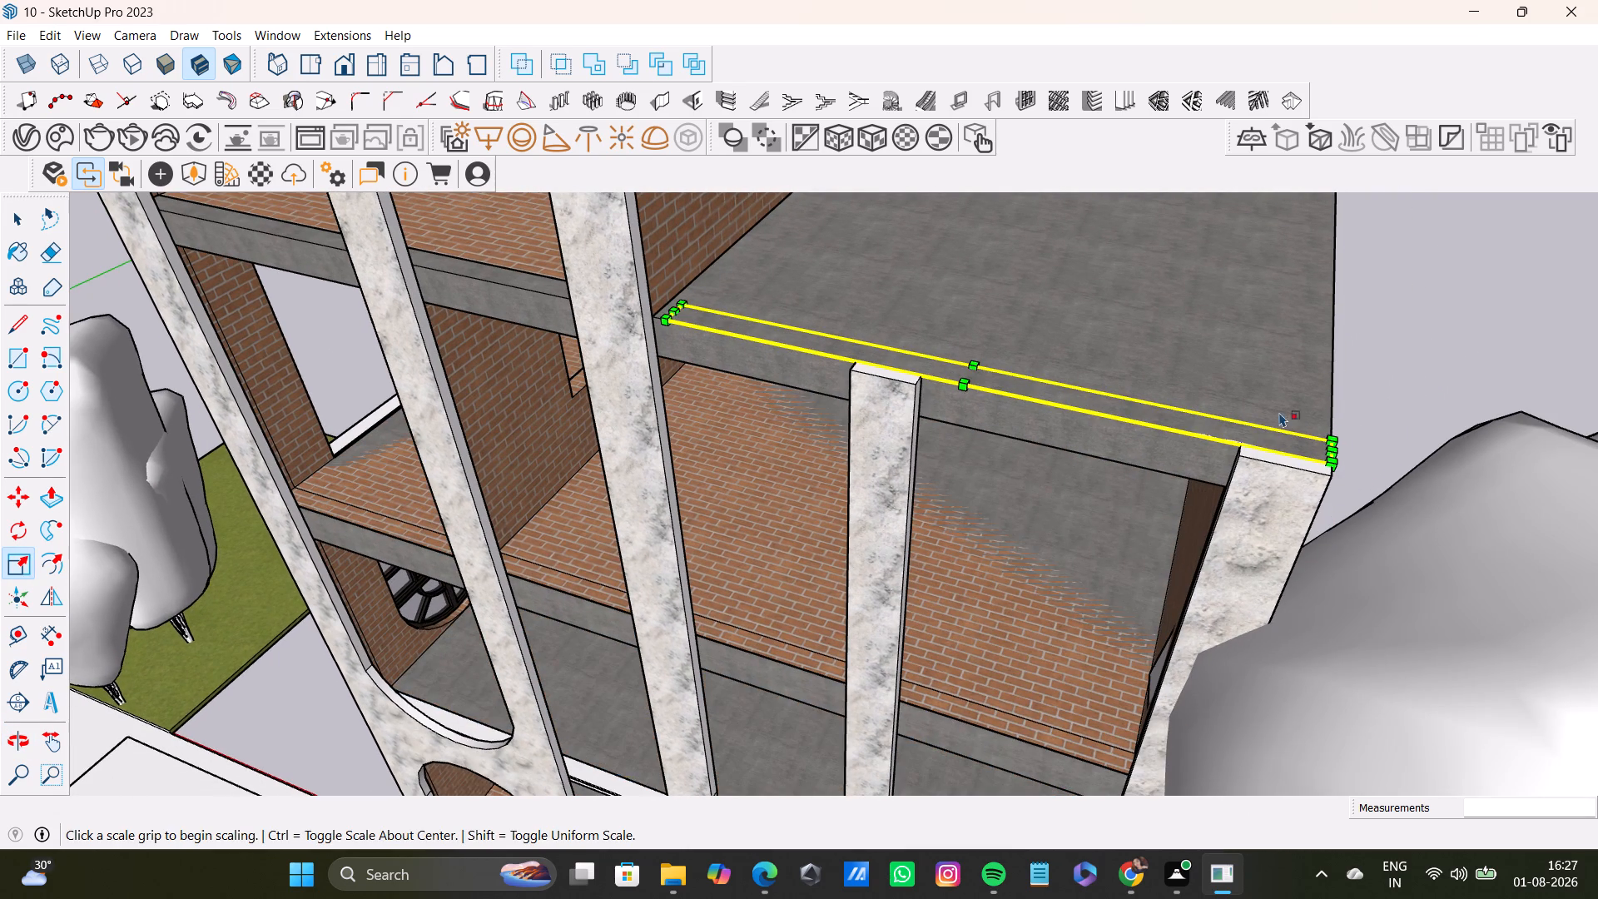
Move the roof strip slightly upward along the vertical axis so it lies clear of the slab surface.
key("space")
left_click(1318, 448)
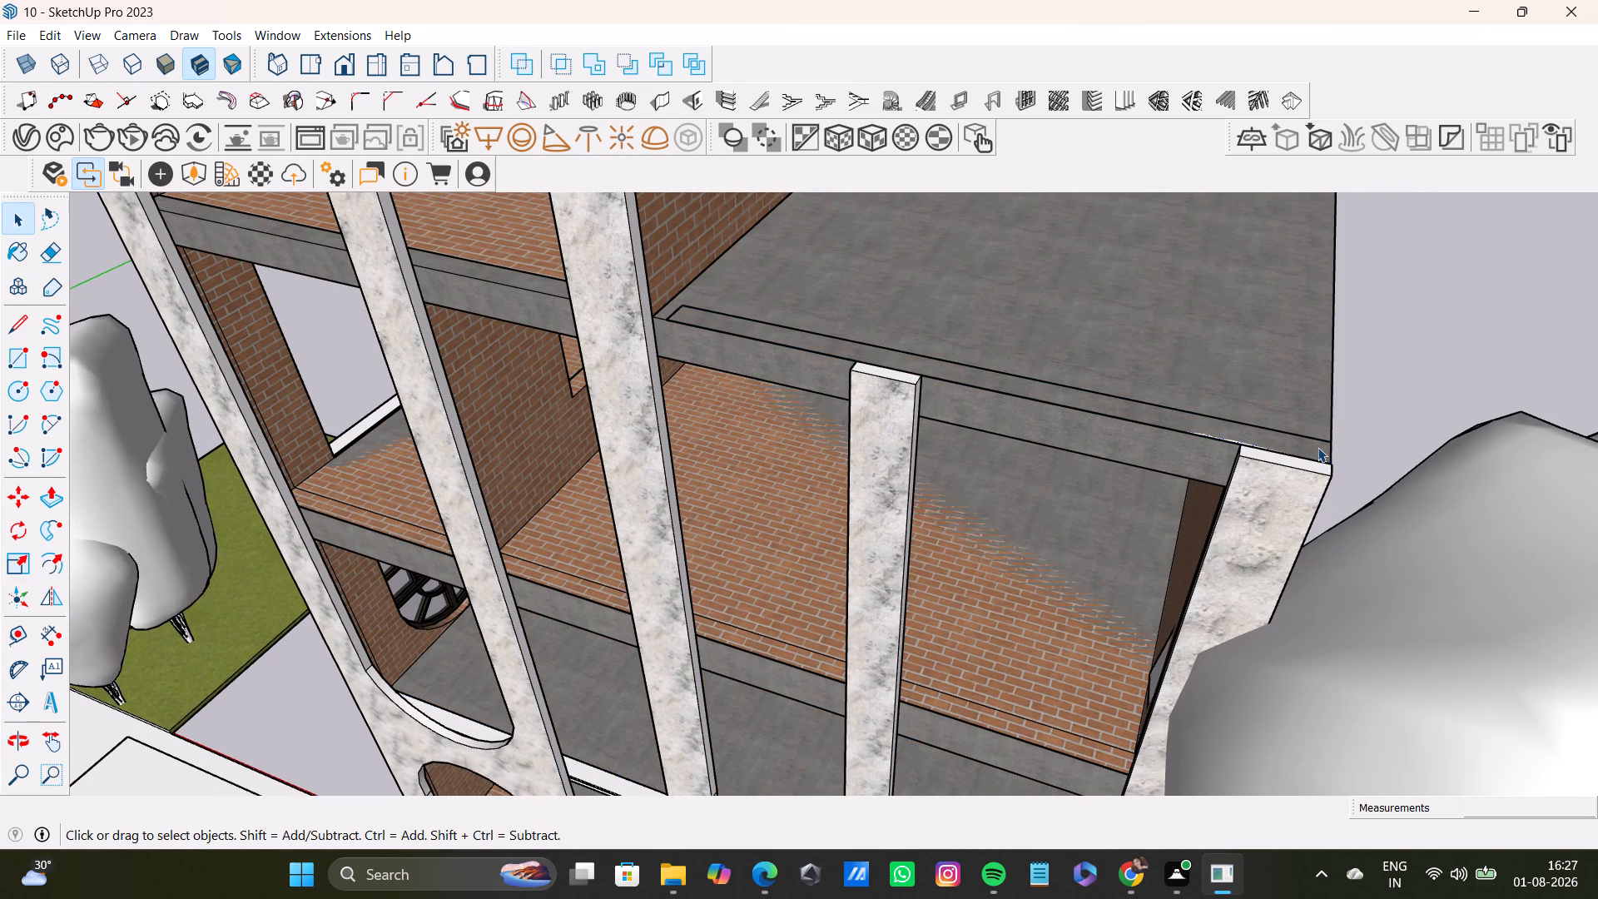
key("m")
left_click(1335, 469)
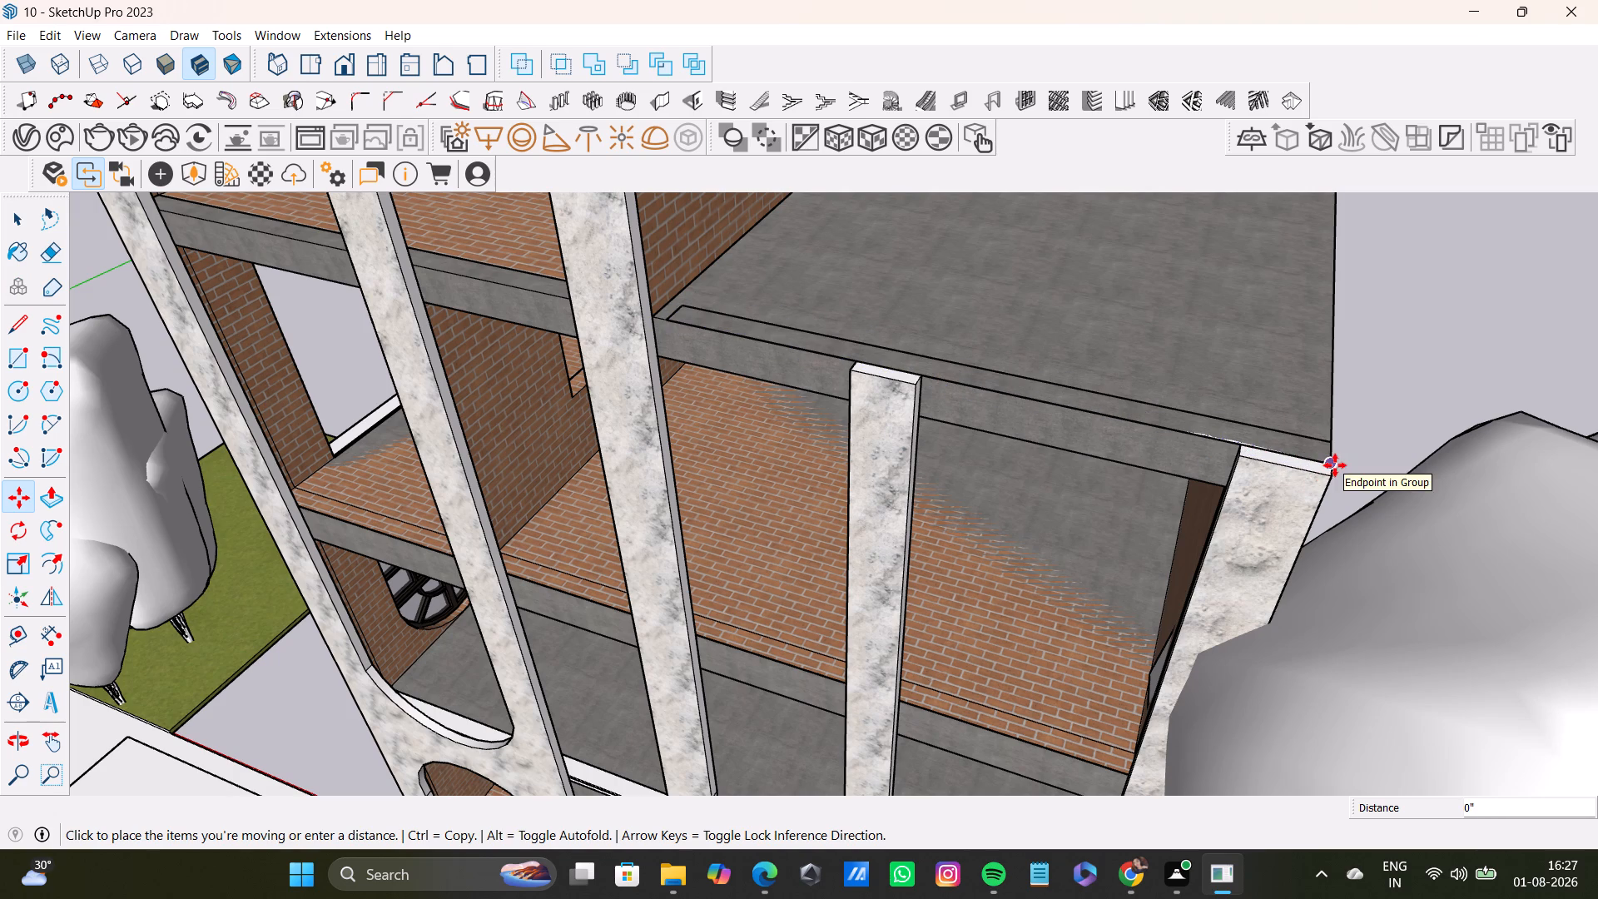
key("Up")
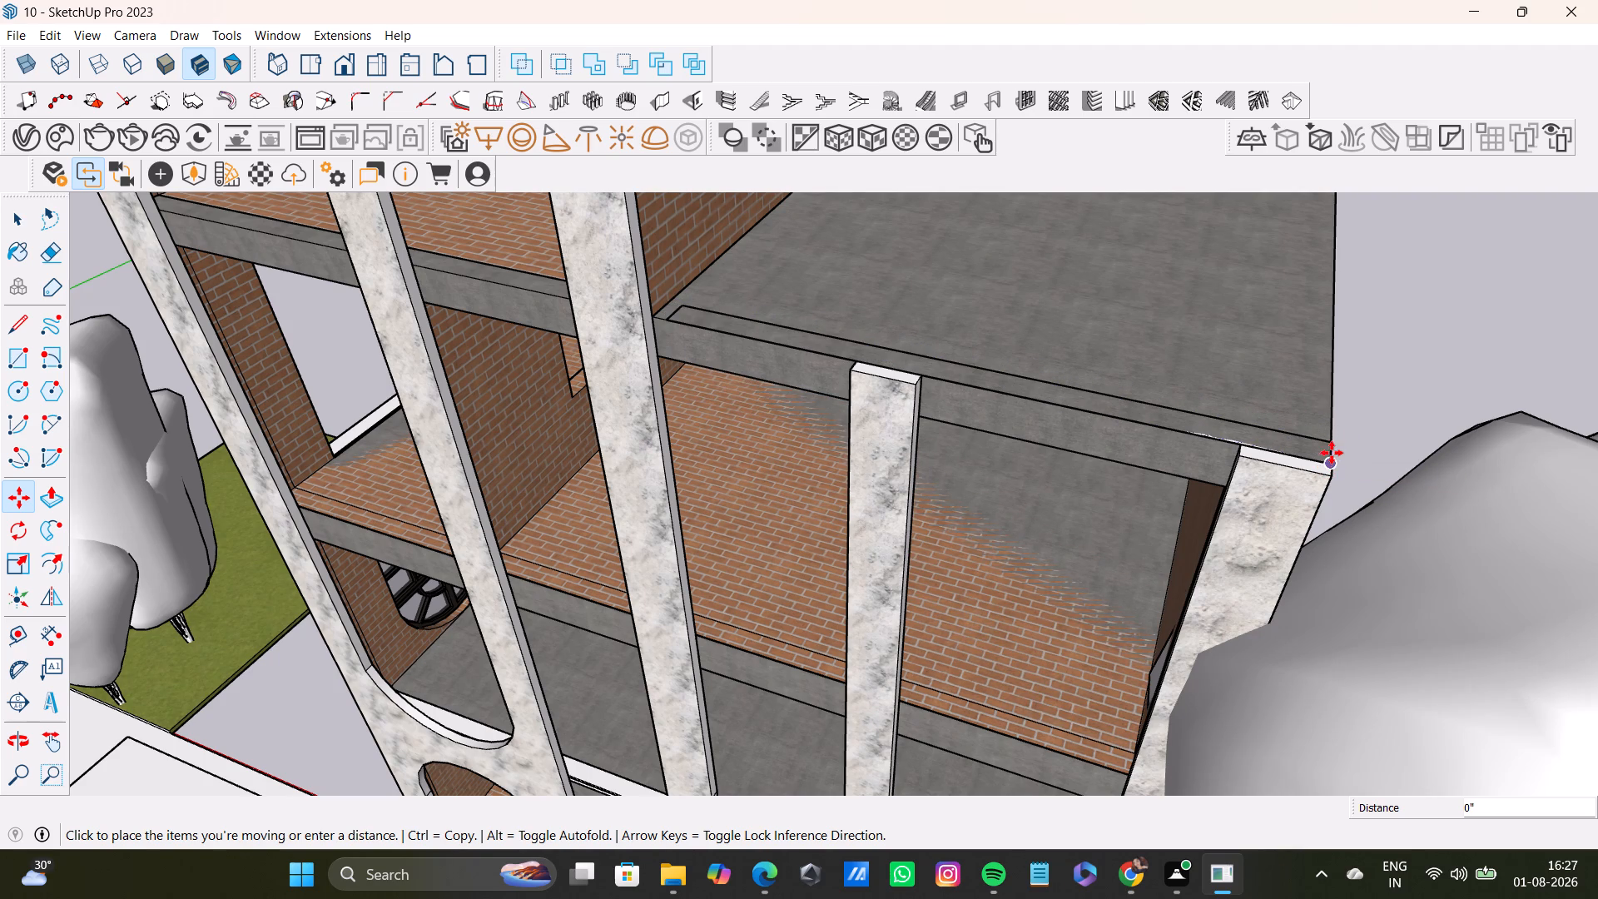
left_click(1332, 457)
Scale the roof strip's inner end outward so it closes the gap to the tall column and brick wall.
middle_click_drag(1127, 501, 1101, 594)
middle_click_drag(1113, 597, 1124, 395)
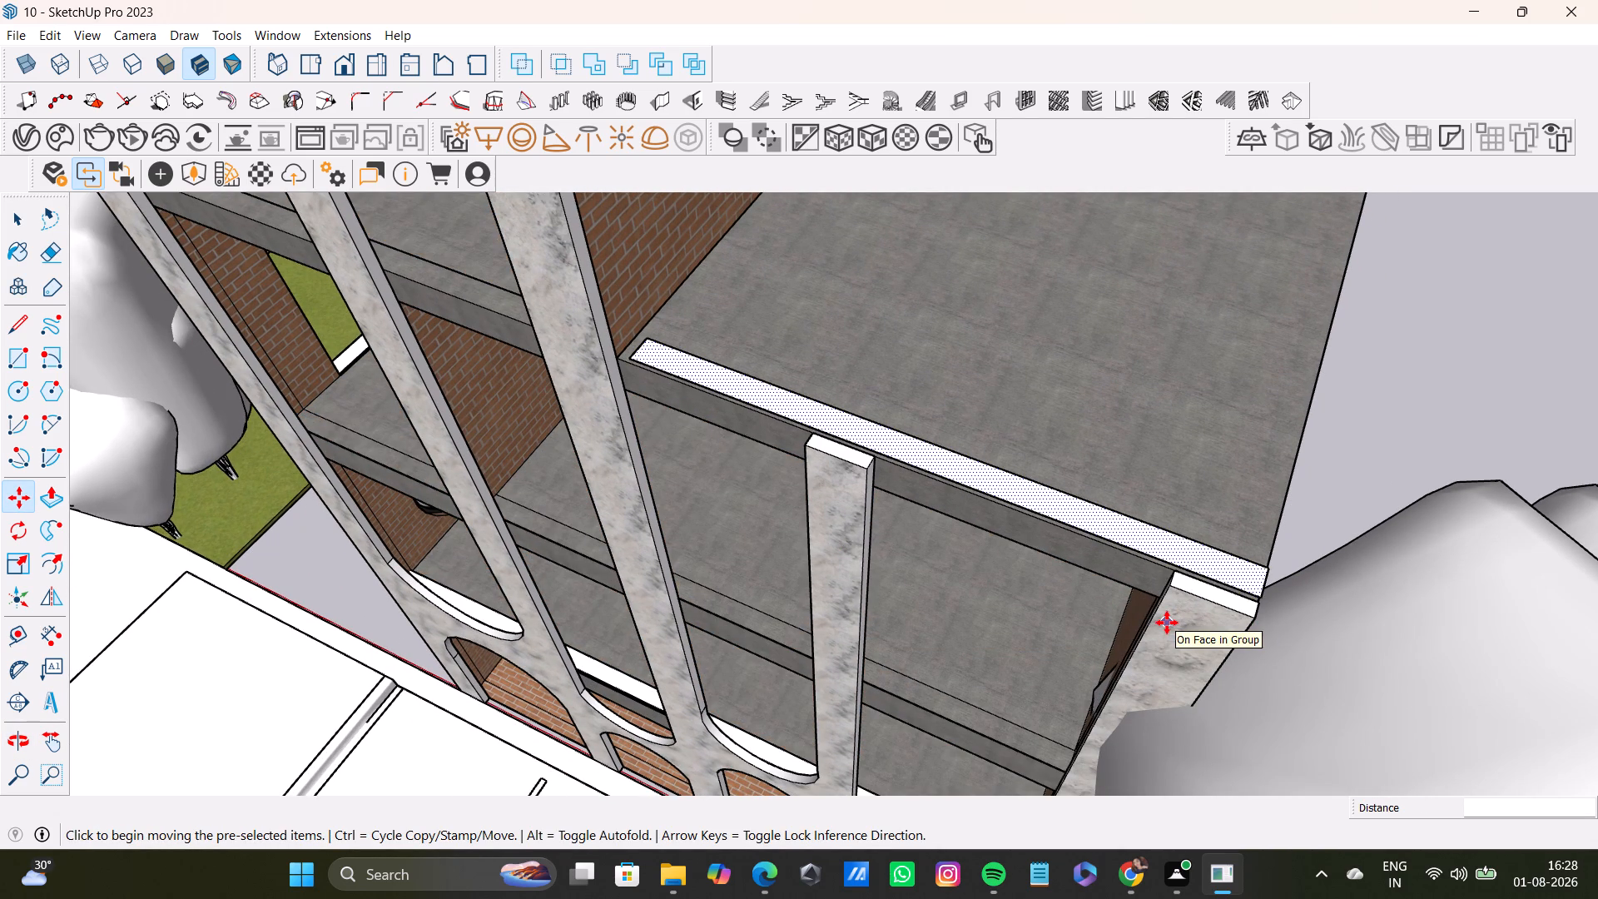
middle_click_drag(1074, 709, 1124, 748)
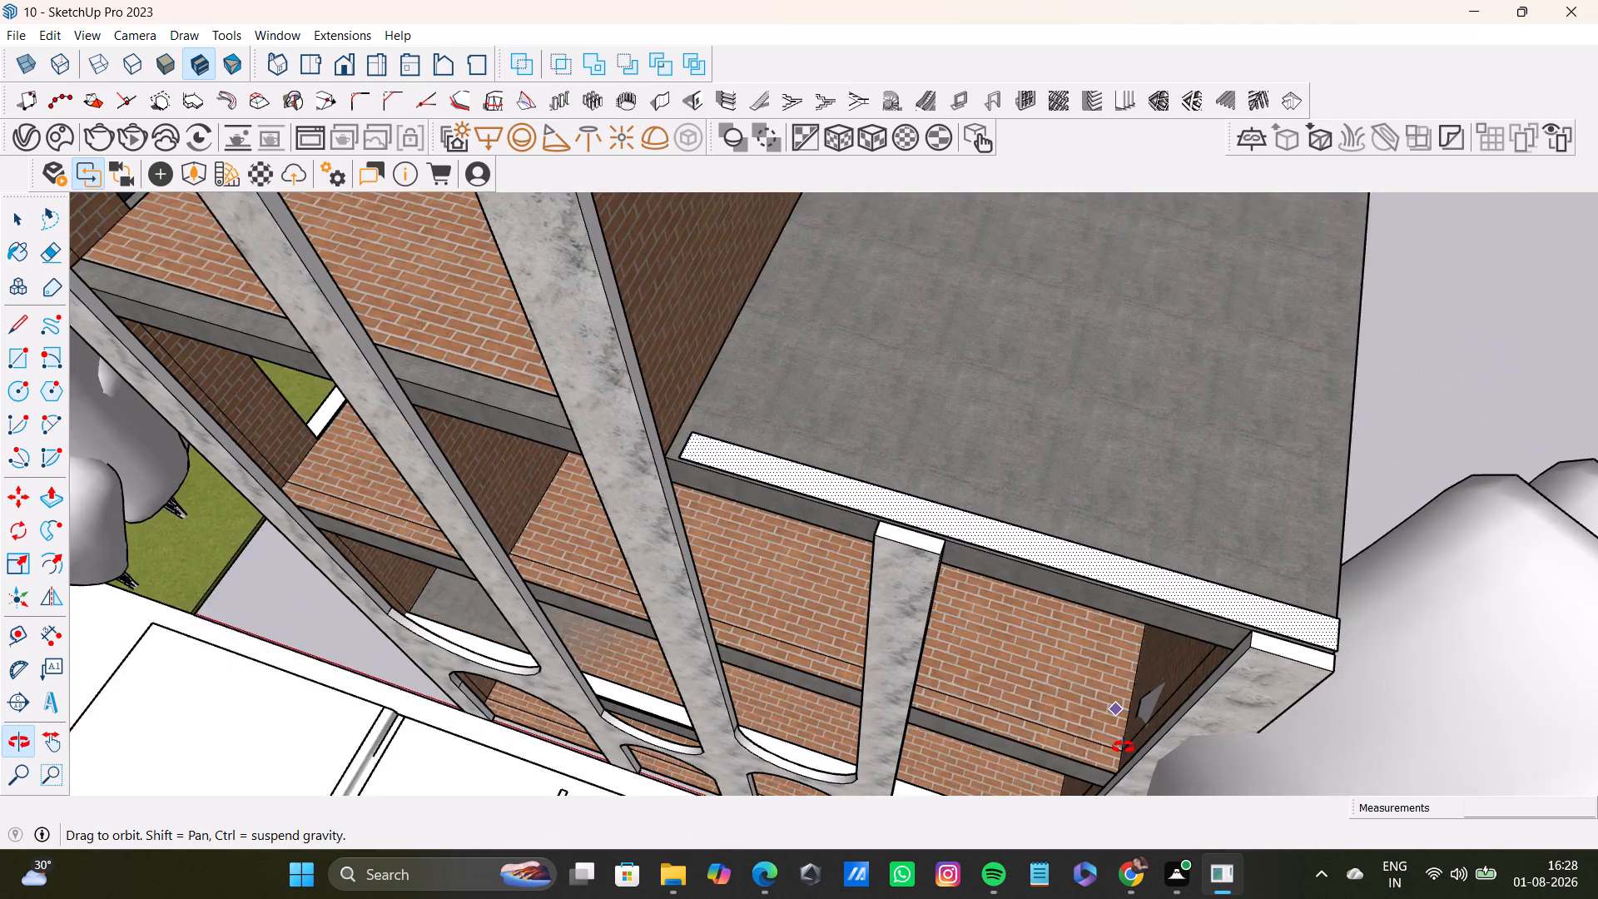
middle_click_drag(1124, 748, 1152, 751)
middle_click_drag(787, 570, 798, 487)
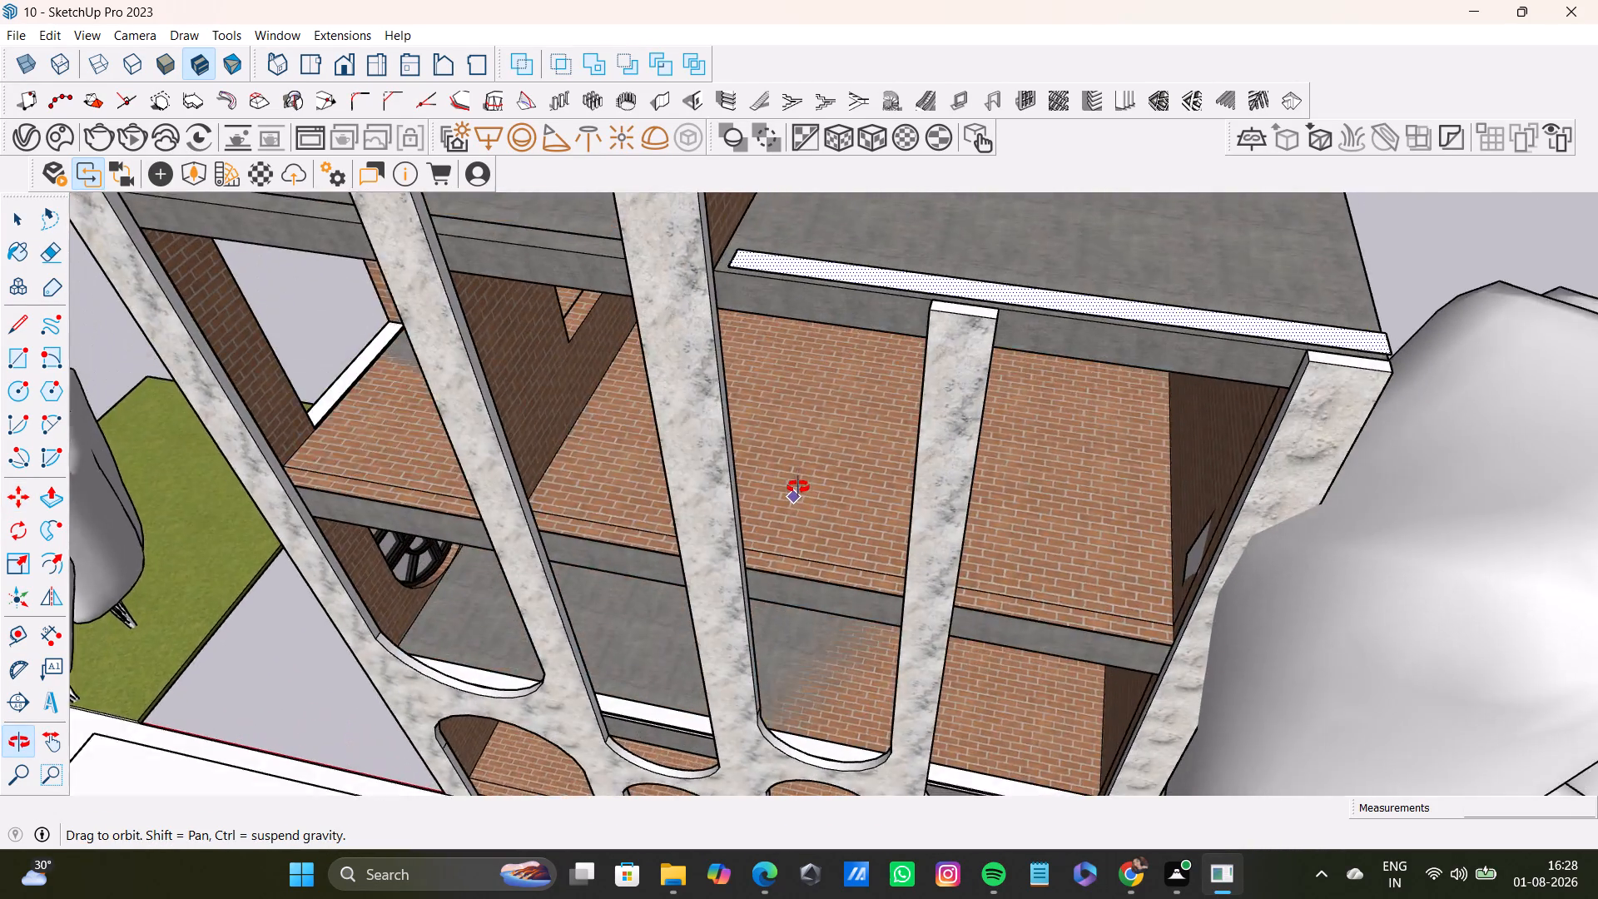
middle_click_drag(798, 487, 843, 613)
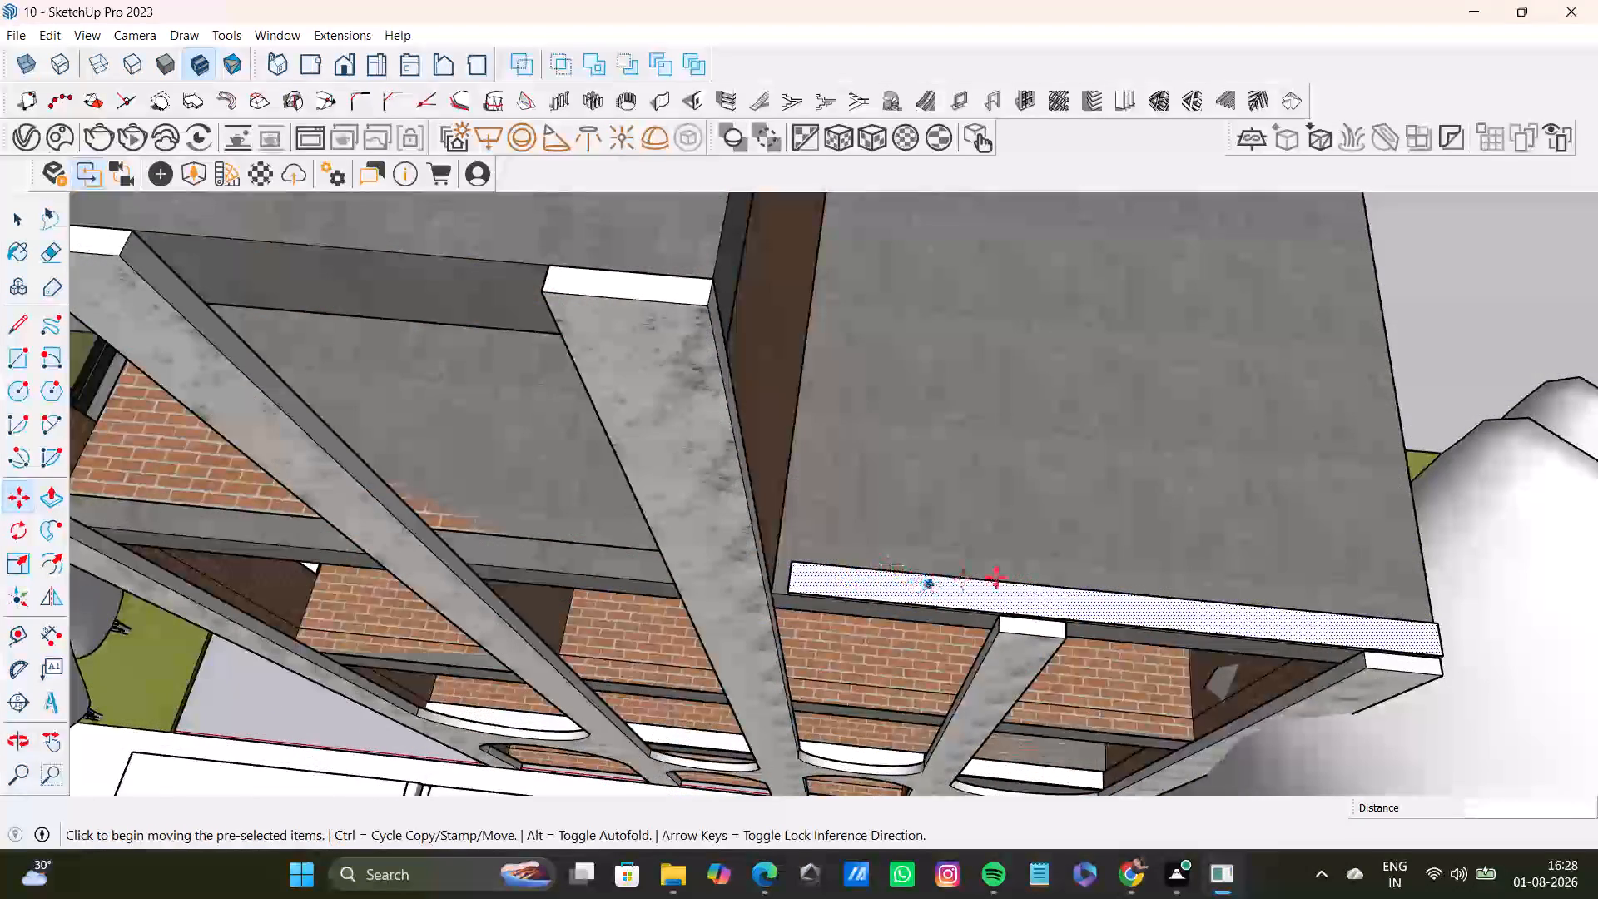
left_click(1019, 578)
left_click(1020, 594)
key("s")
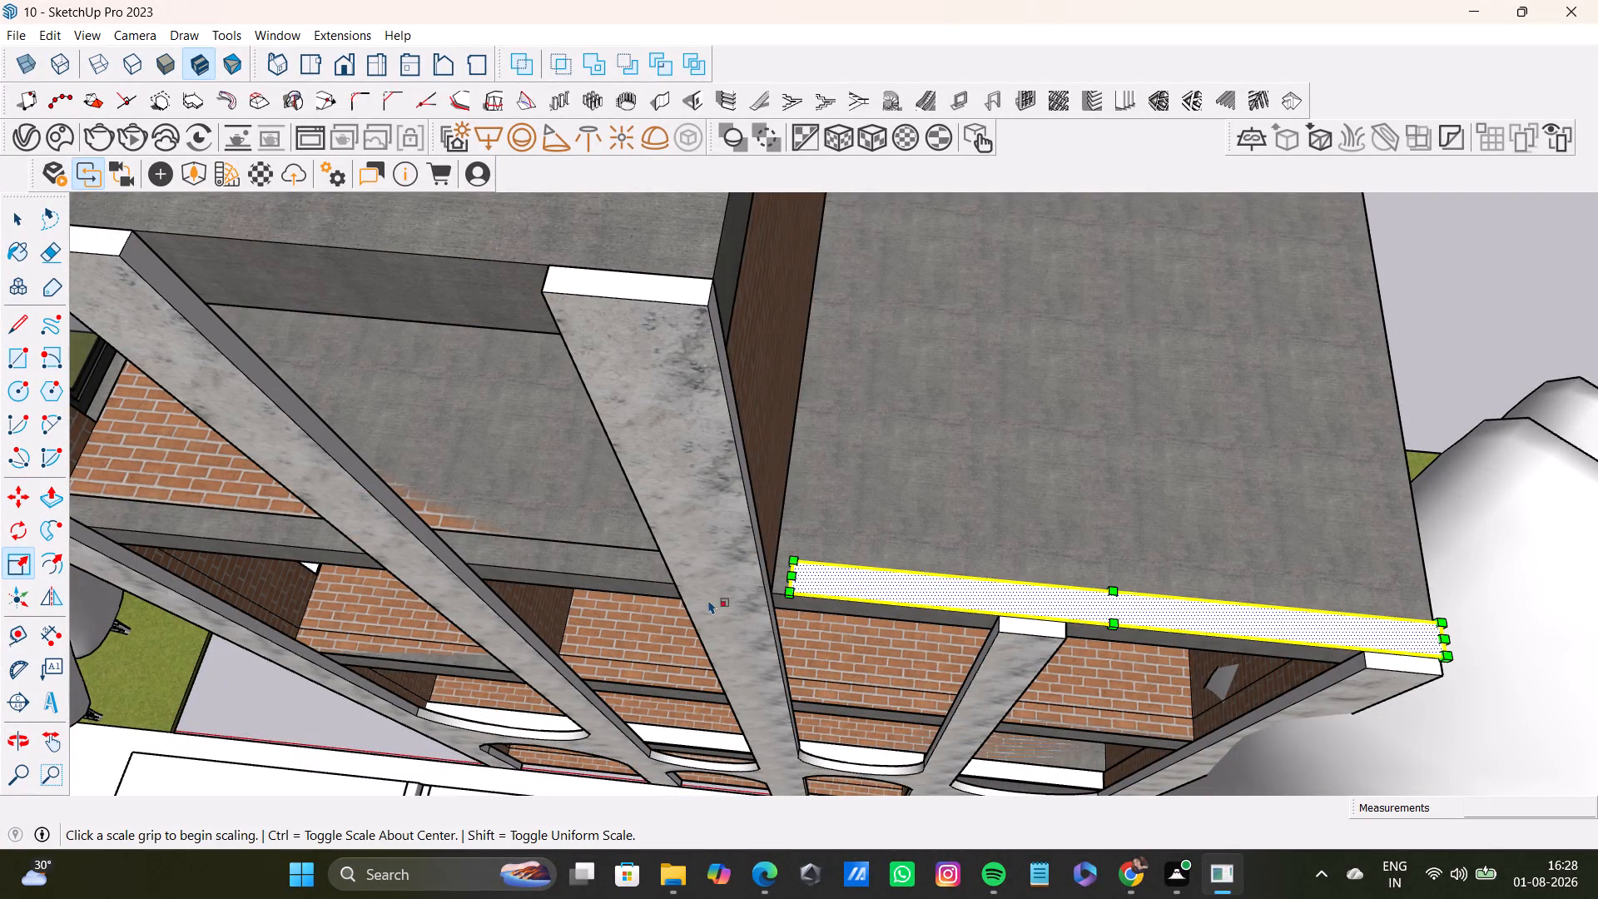
left_click(787, 576)
left_click(773, 574)
Lift the strip about 2 7/8" clear of the roof slab and Push/Pull it to a 1 3/8" thickness.
middle_click_drag(1006, 602, 1000, 569)
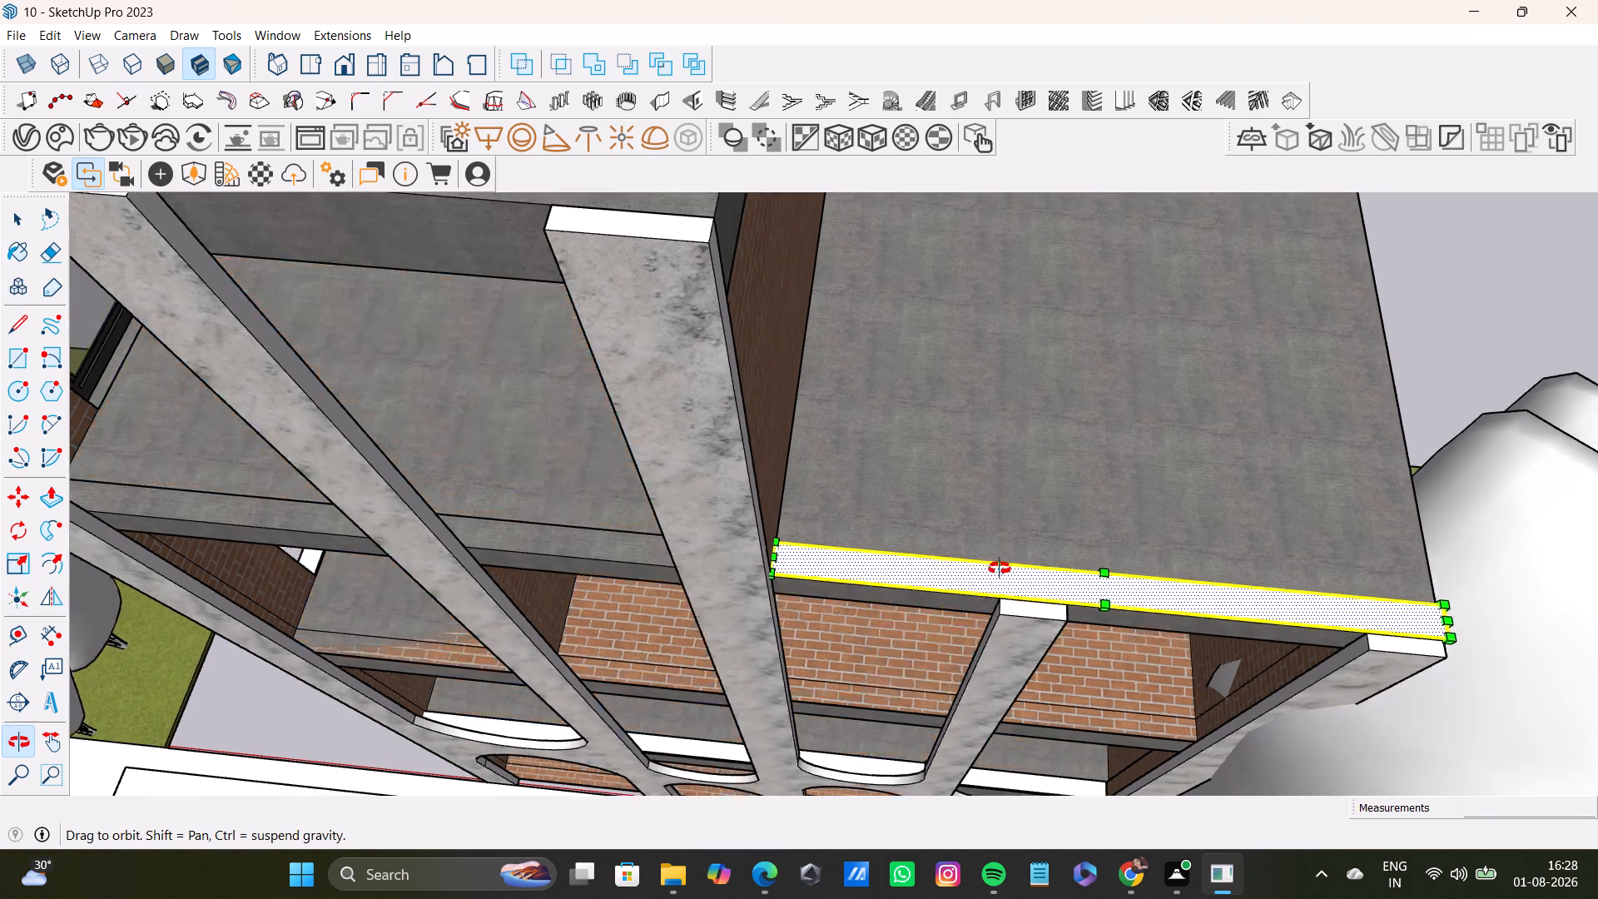
middle_click_drag(1000, 569, 848, 338)
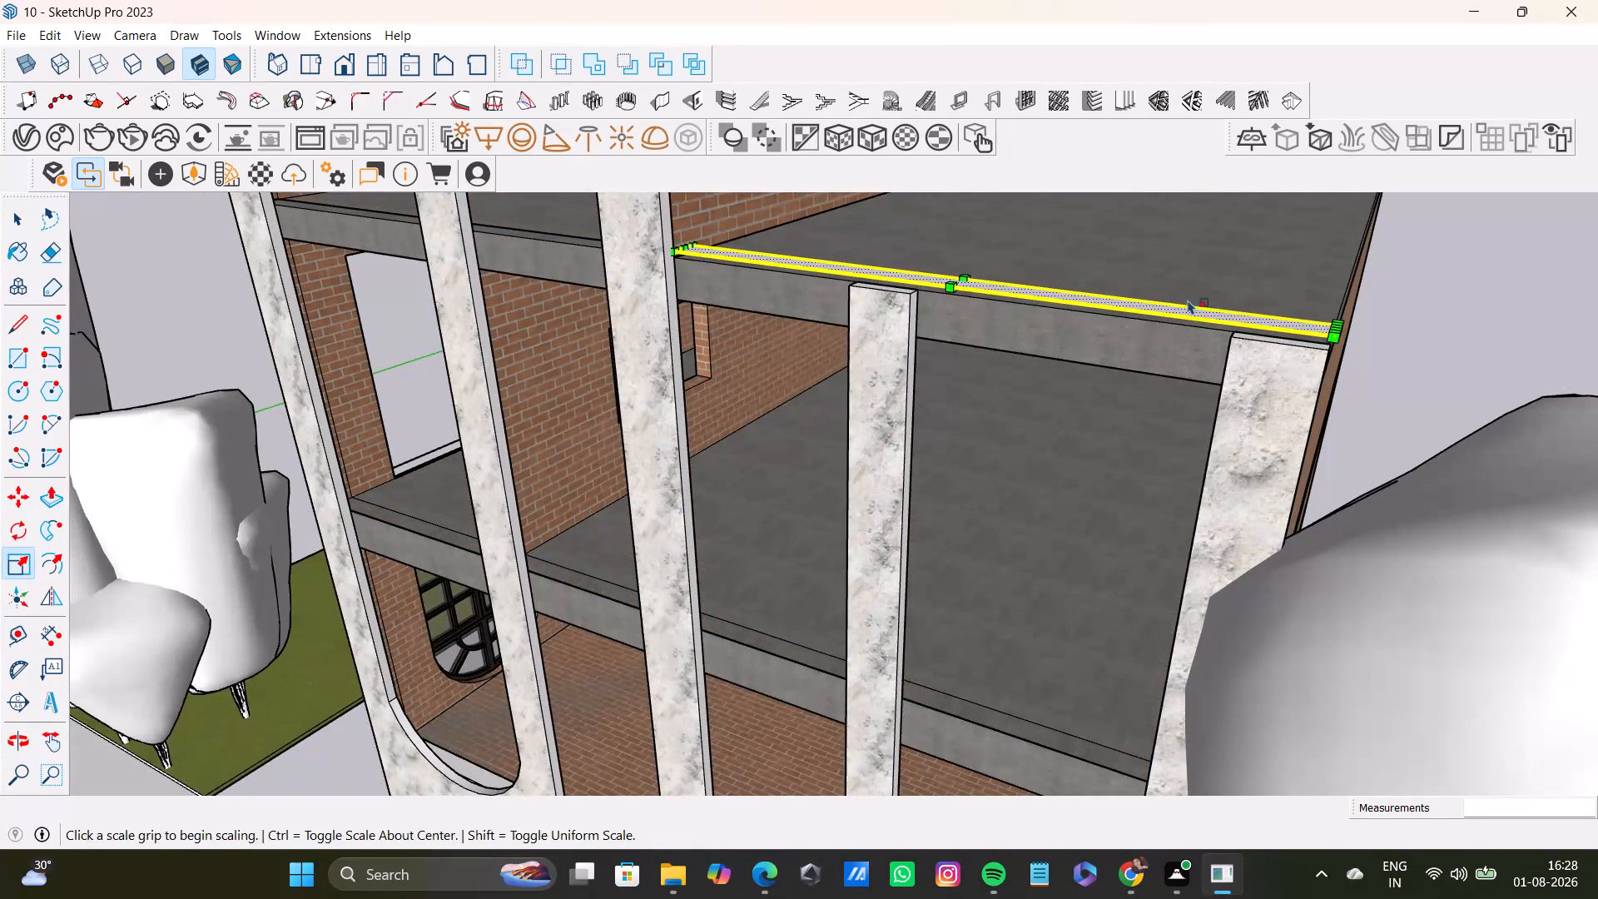
key("m")
left_click(1333, 335)
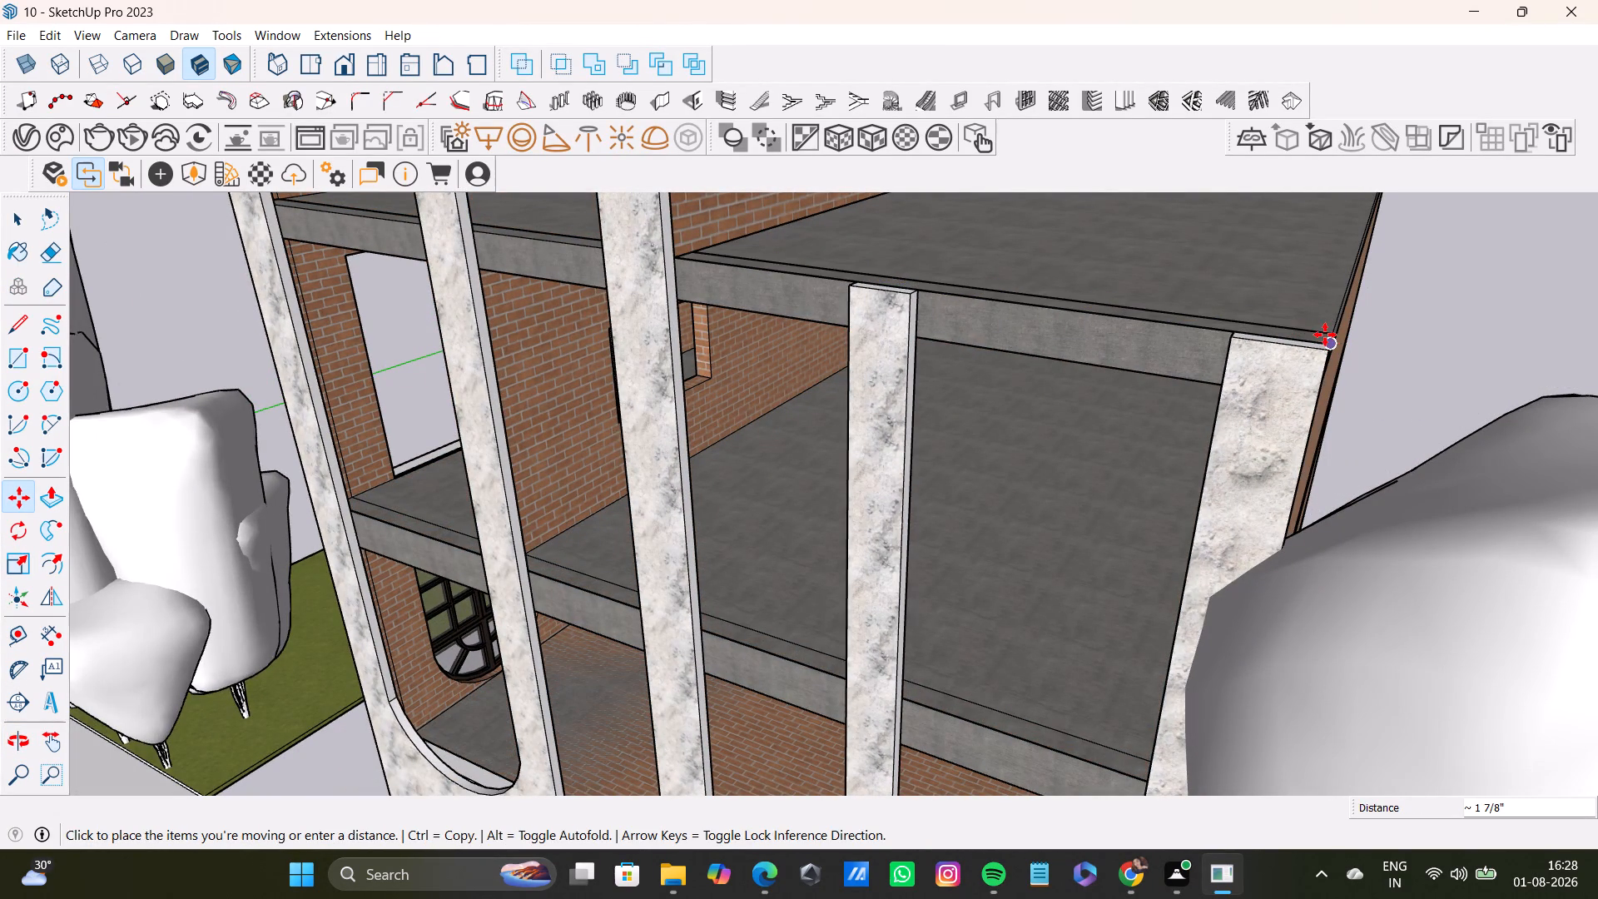
left_click(1318, 321)
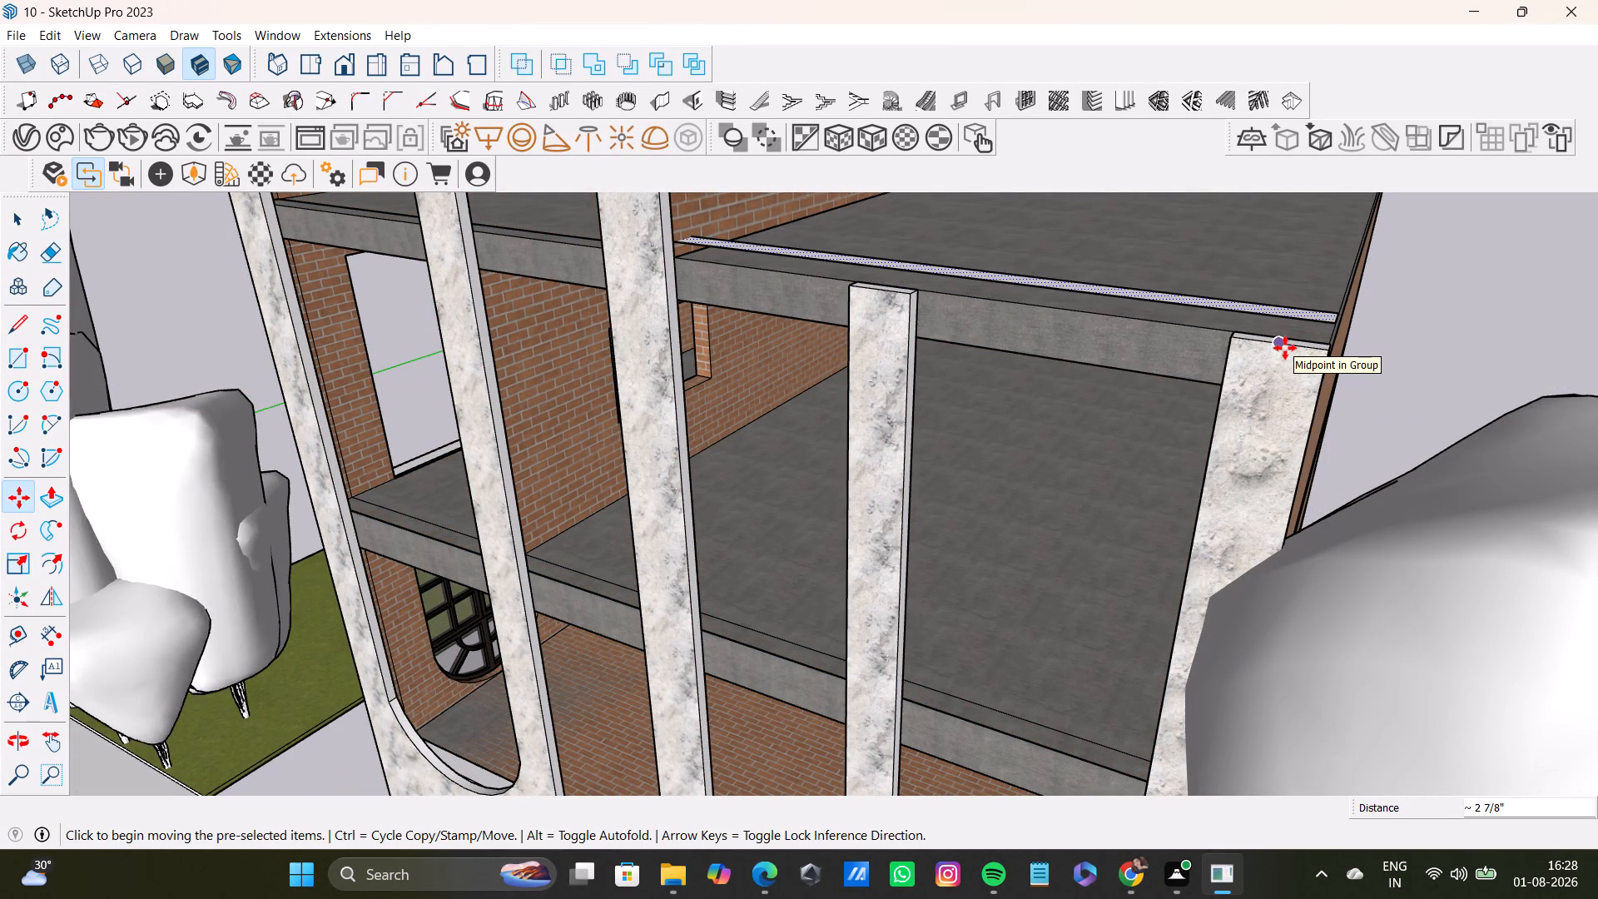
key("p")
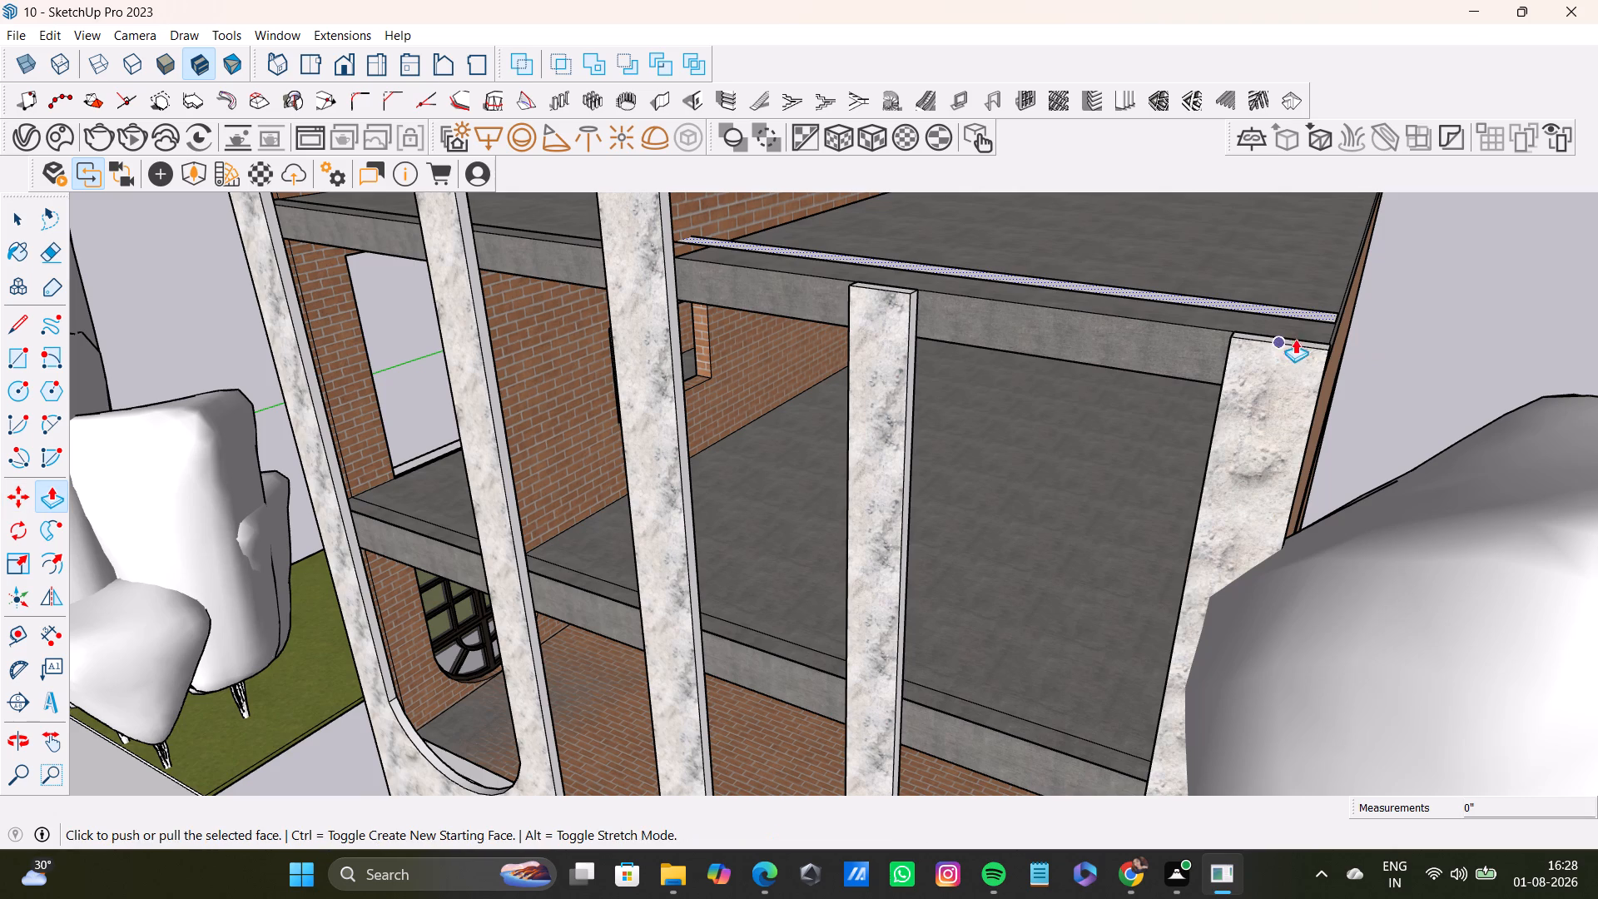
left_click(1310, 308)
left_click(1310, 304)
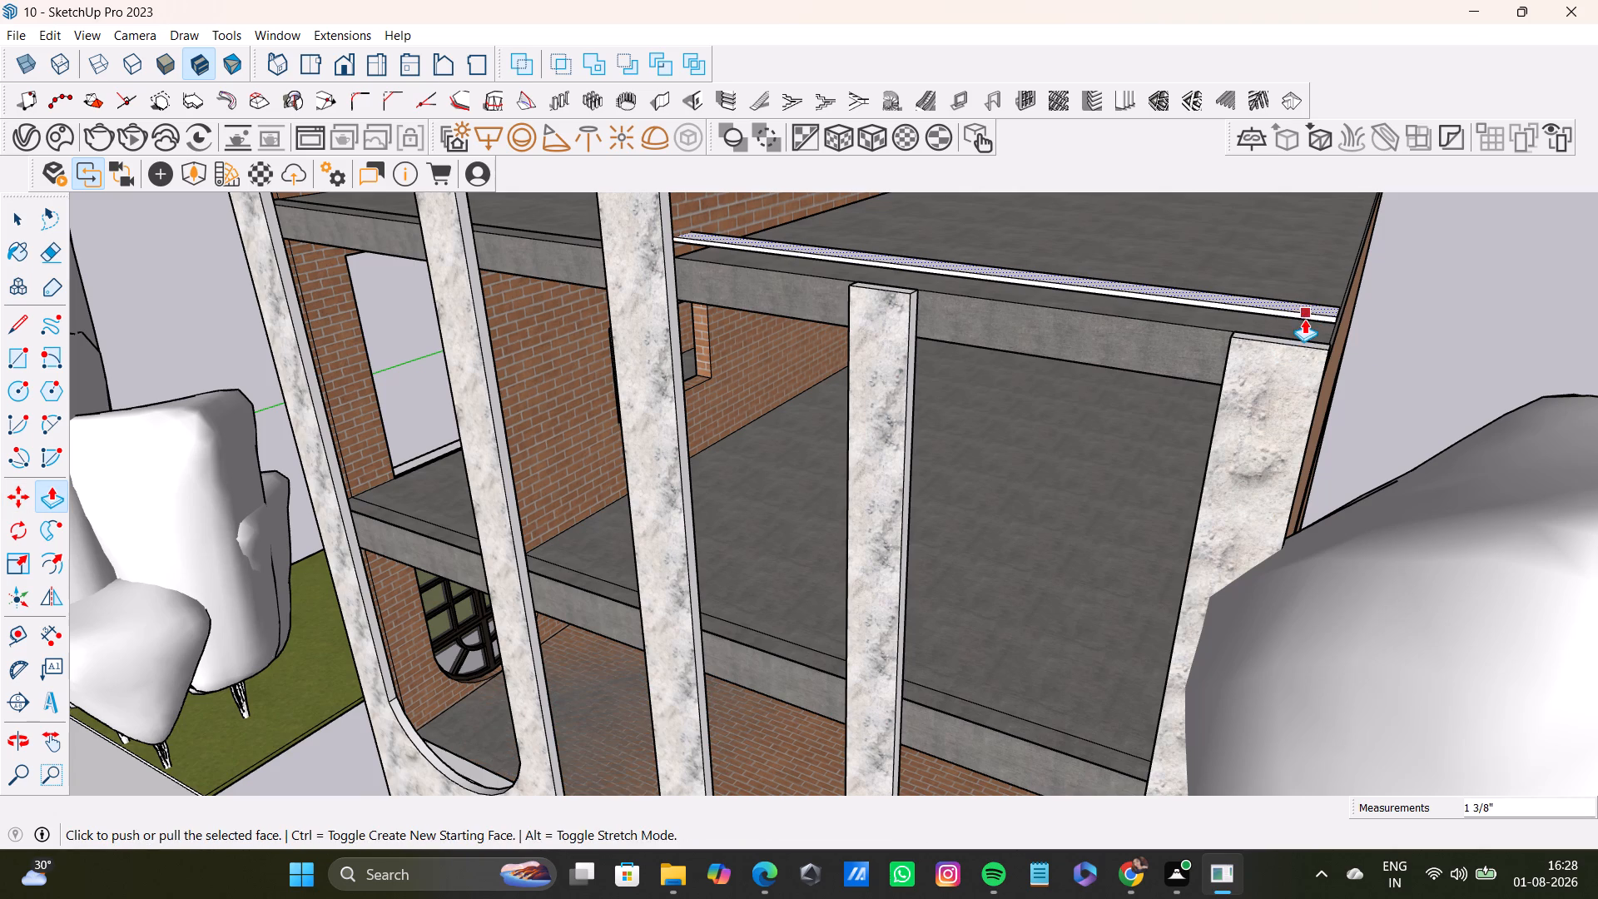
Move the whole thickened strip about 4 11/16" so it sits at the roof slab's front edge behind the outer column.
key("space")
left_click(1332, 315)
double_click(1332, 315)
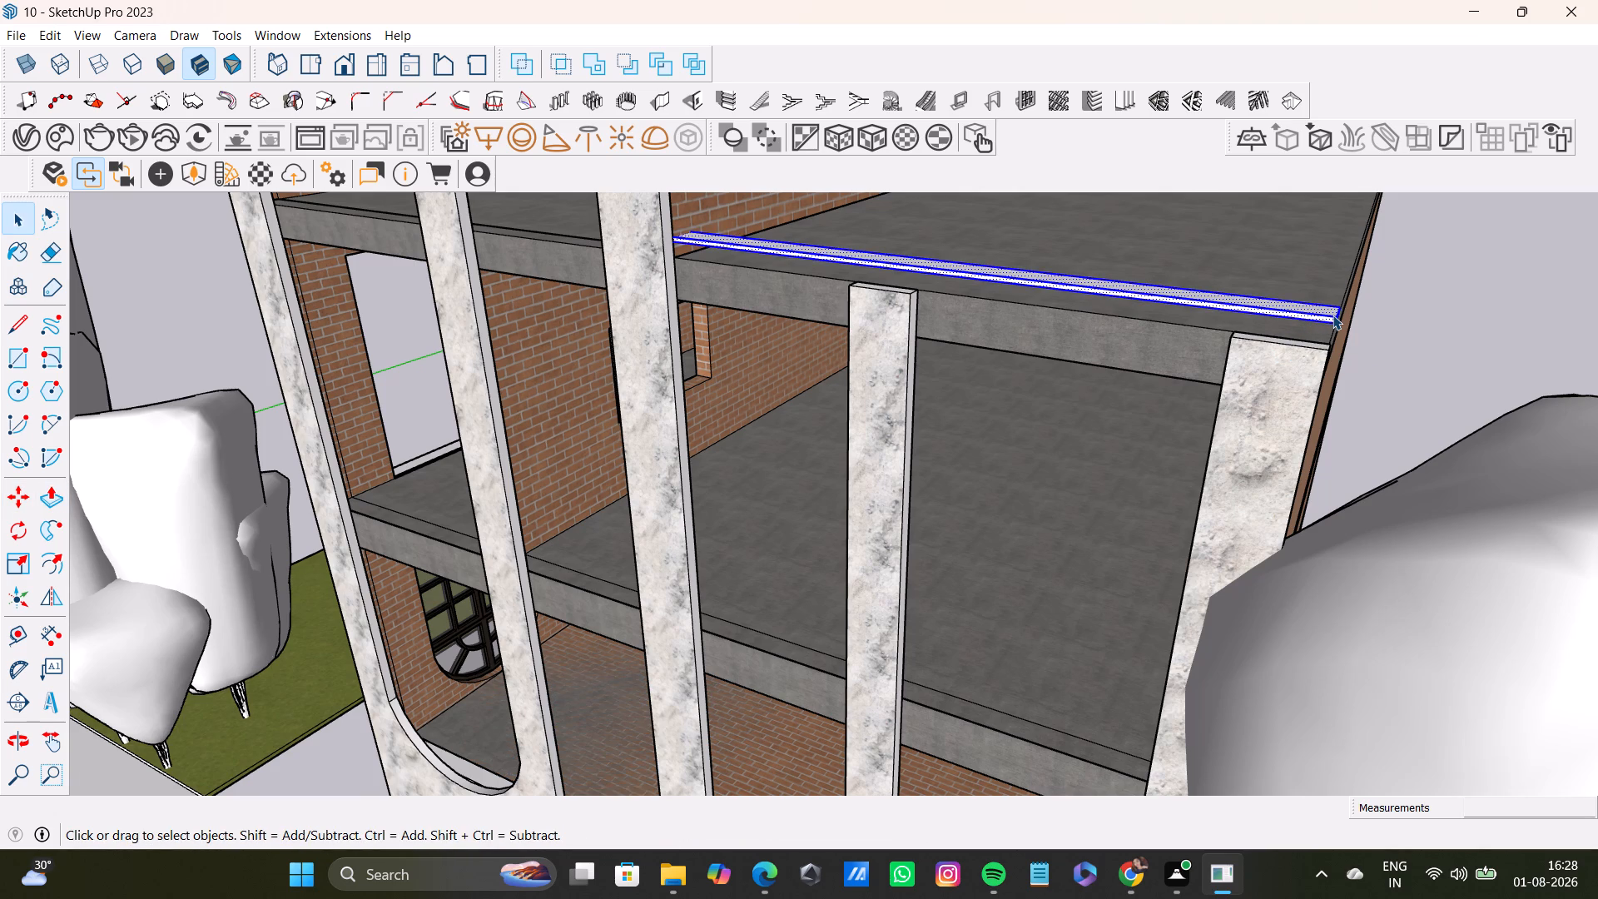
key("m")
left_click(1336, 322)
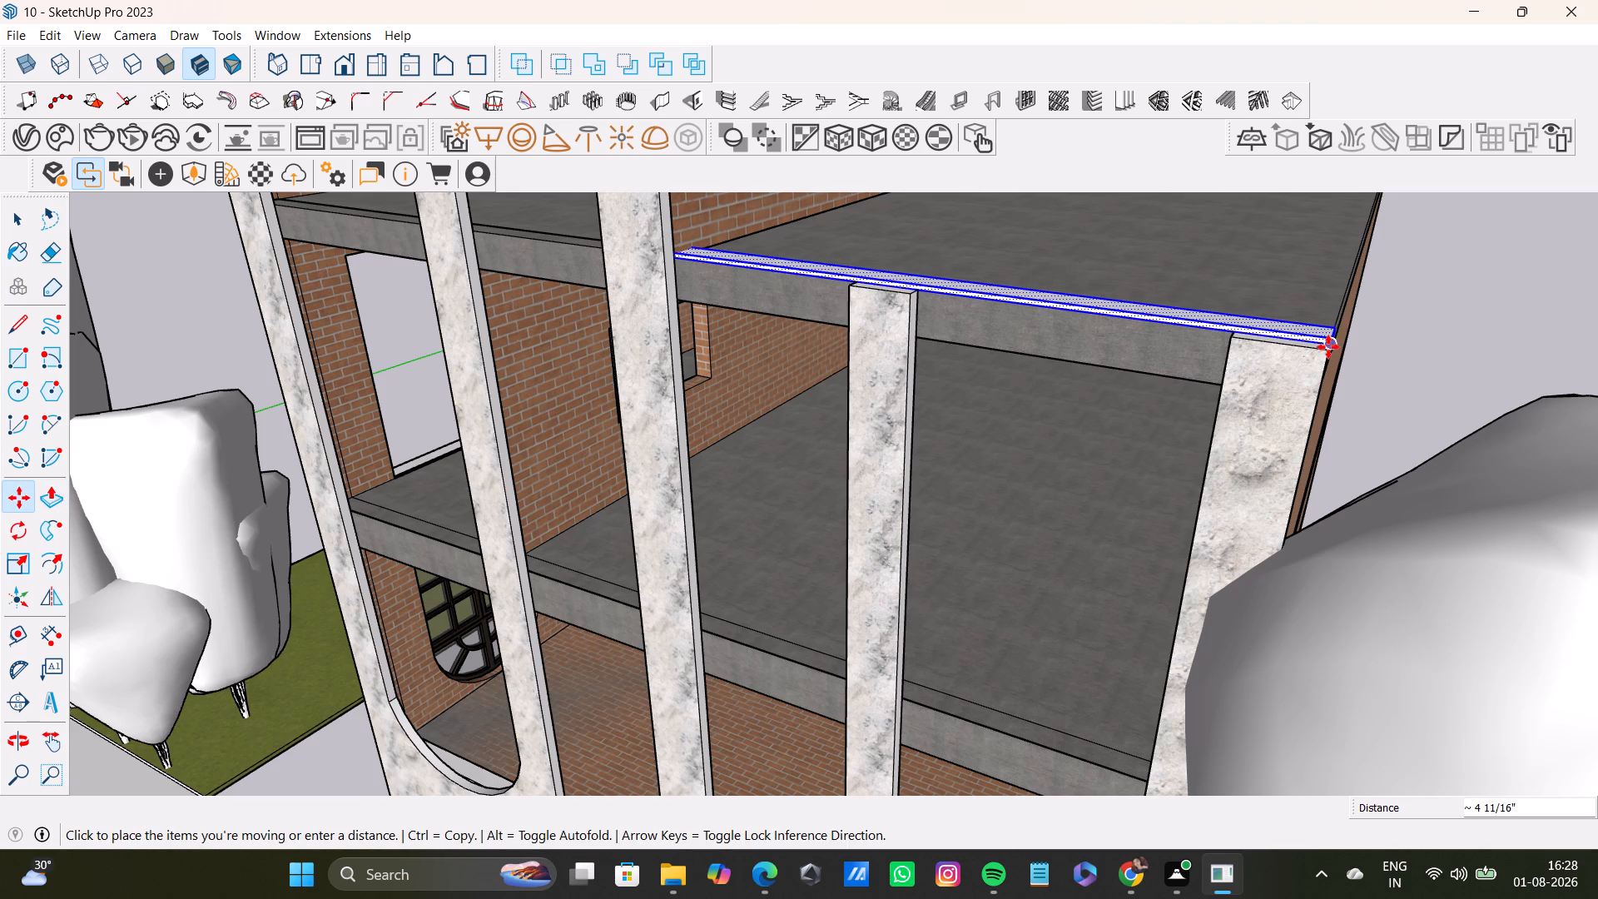
left_click(1324, 350)
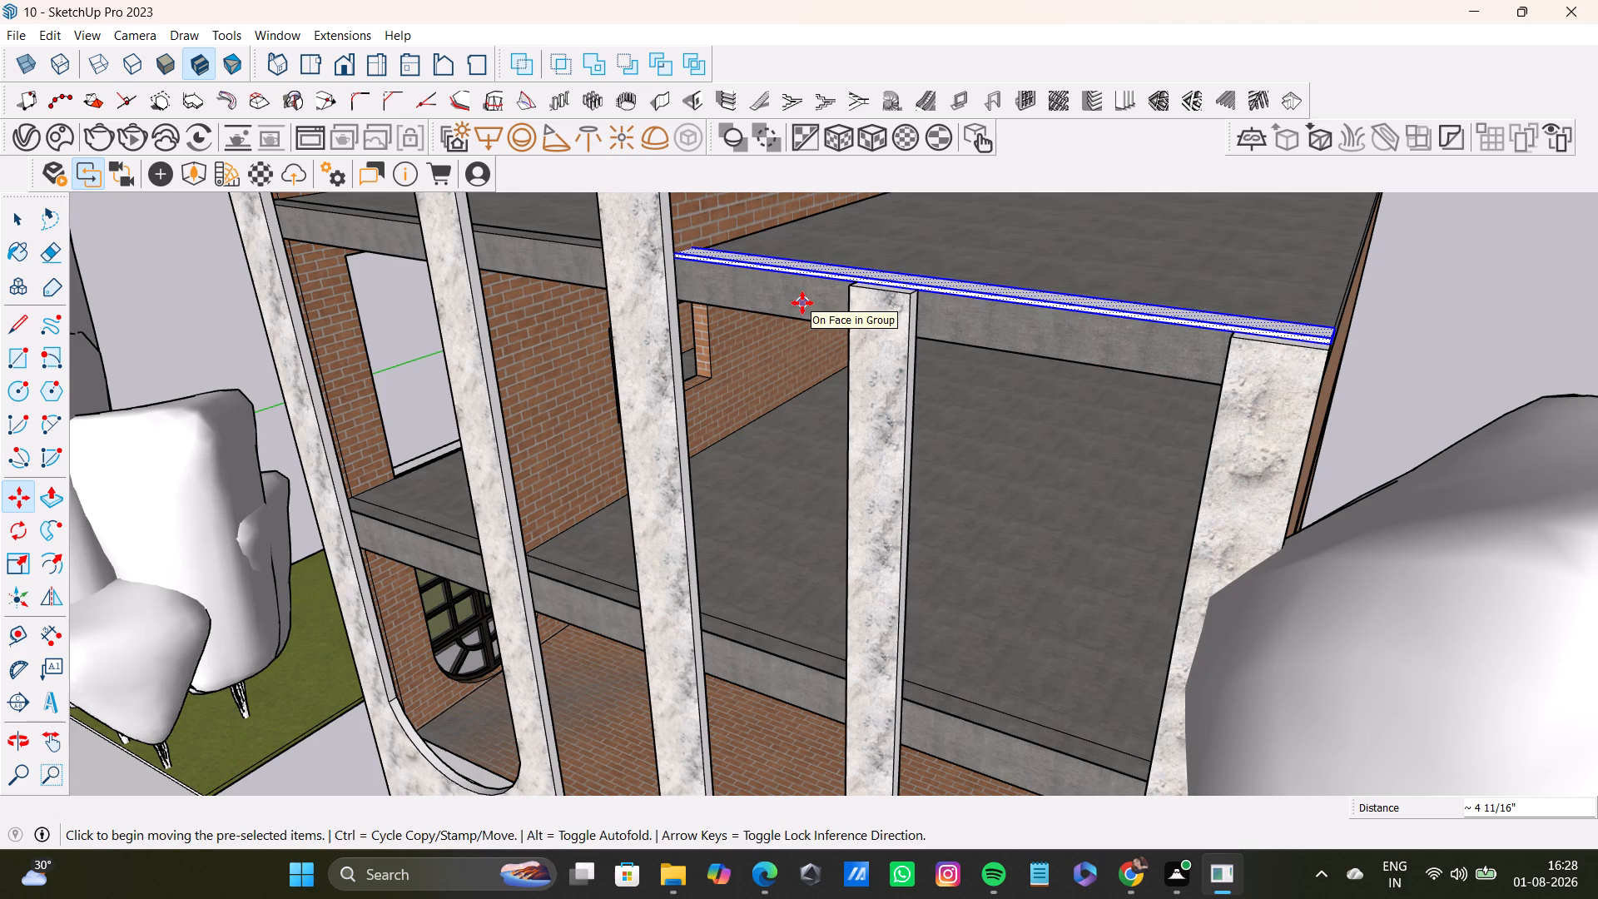
Scale the thickened roof strip in length and height from its inner end beside the tall column.
key("s")
left_click(686, 253)
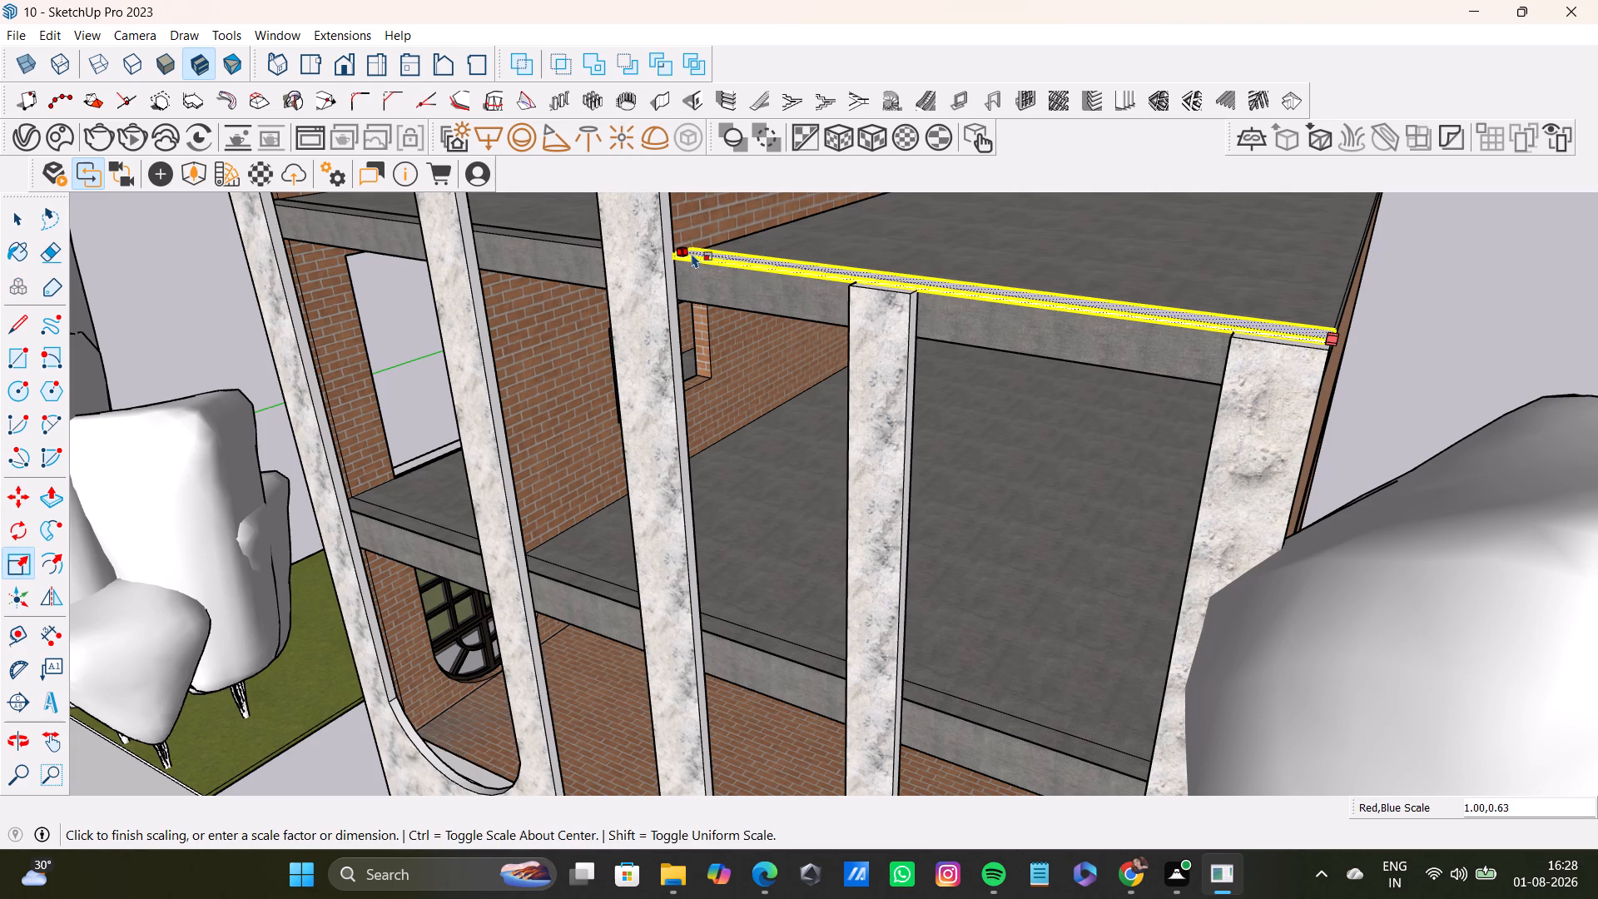
left_click(692, 253)
key("space")
left_click(1462, 246)
Push/Pull the inner long side face of the lower roof's front edge strip by about 1 1/16".
middle_click_drag(1218, 414, 1044, 557)
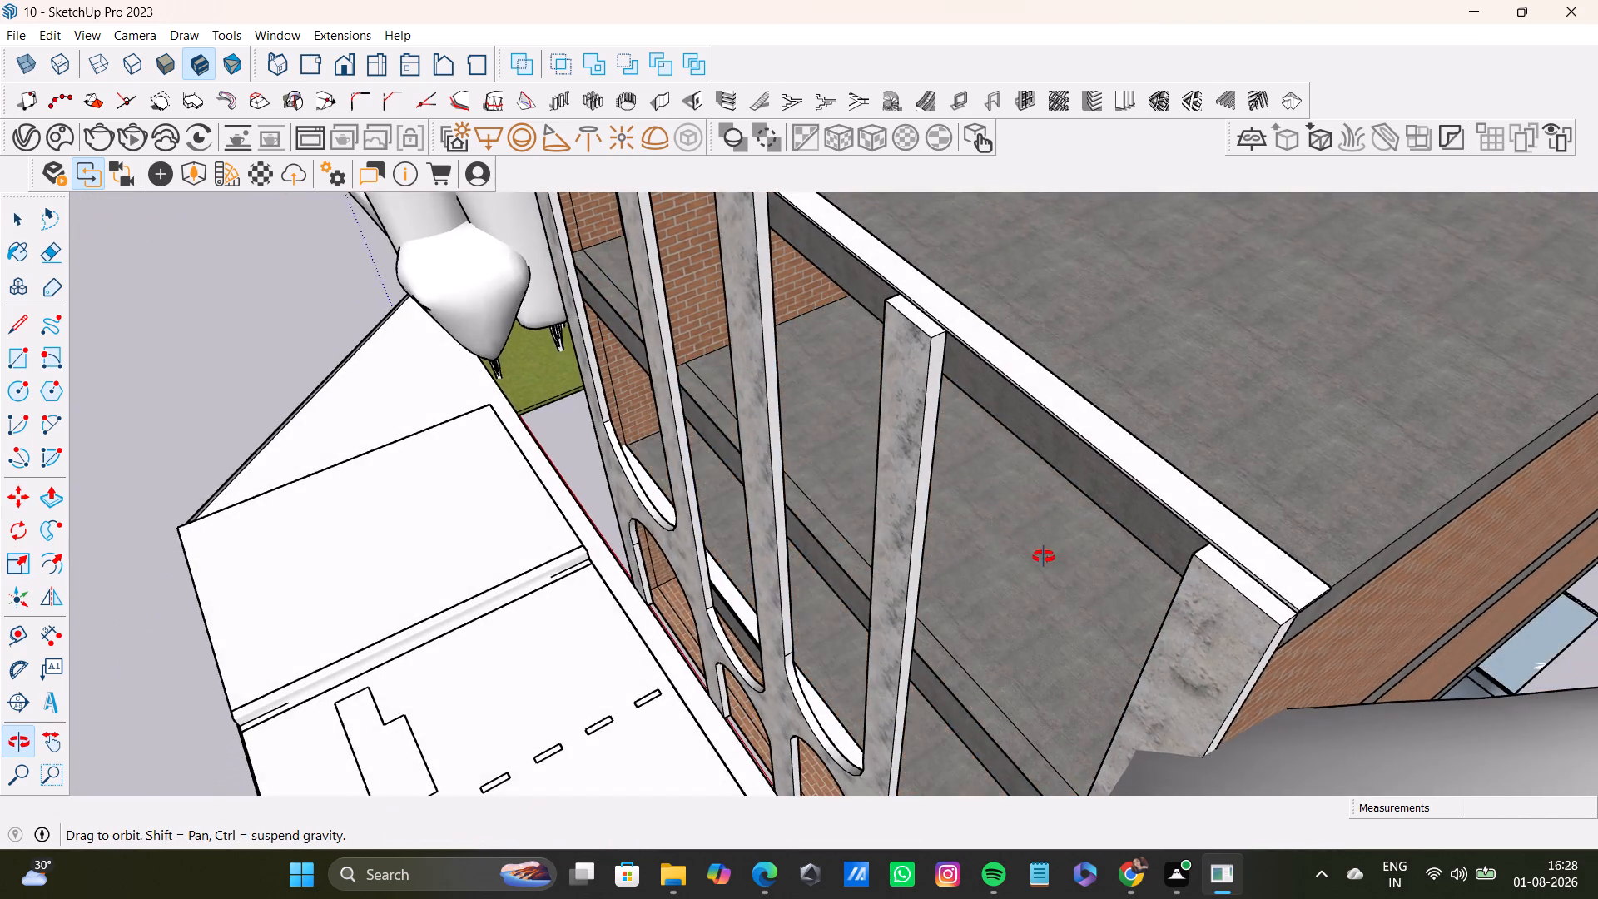
middle_click_drag(1044, 557, 701, 430)
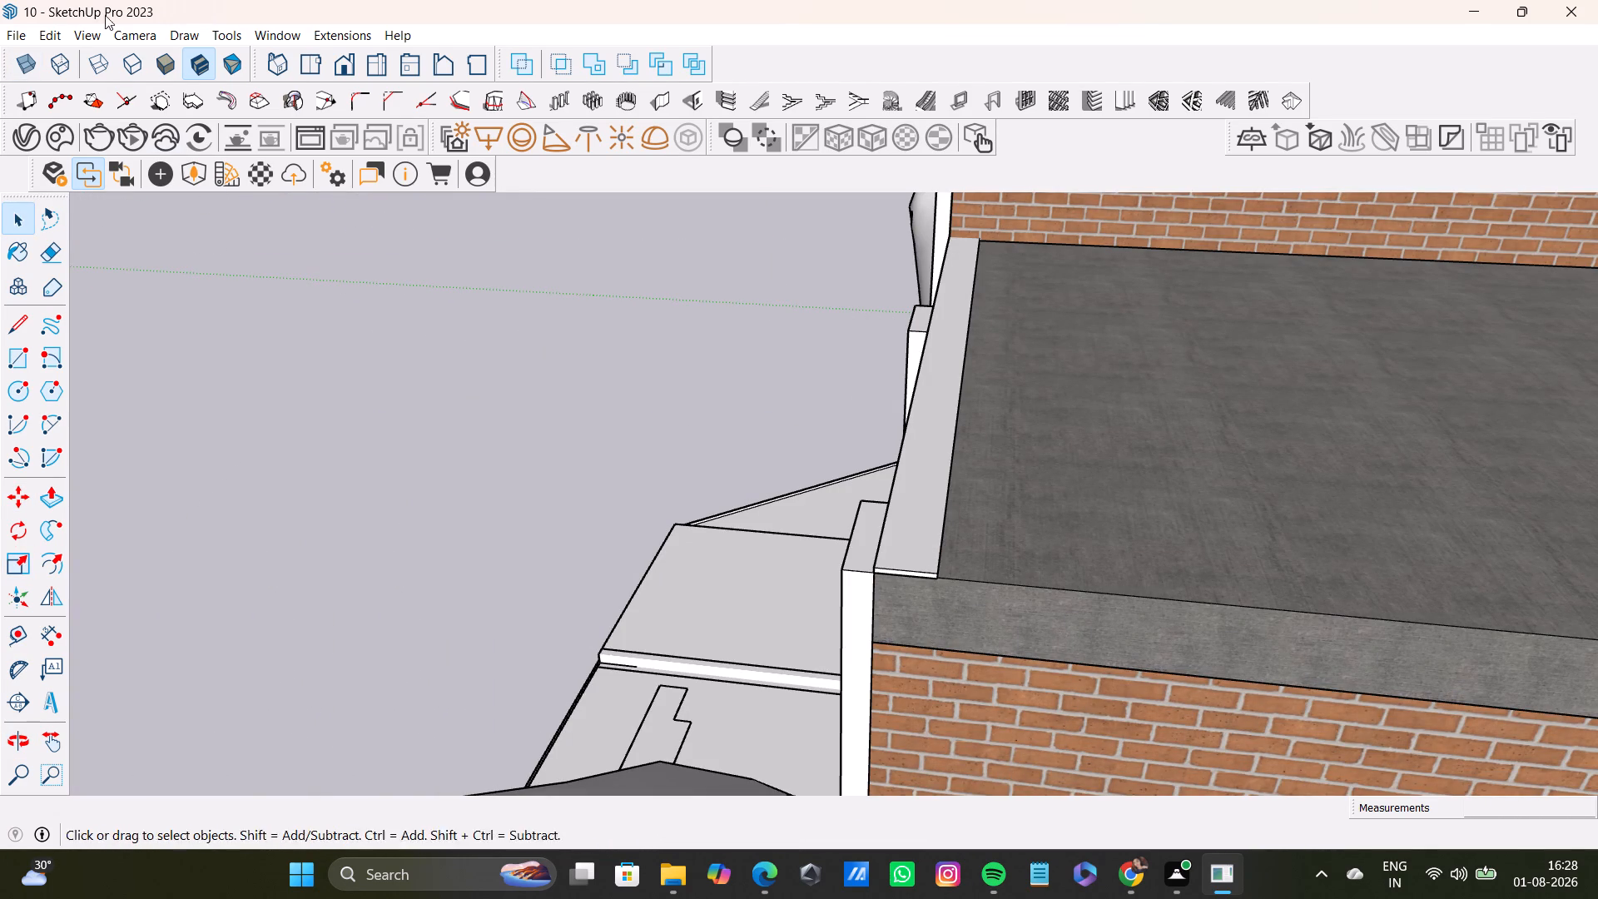
middle_click_drag(856, 431, 761, 436)
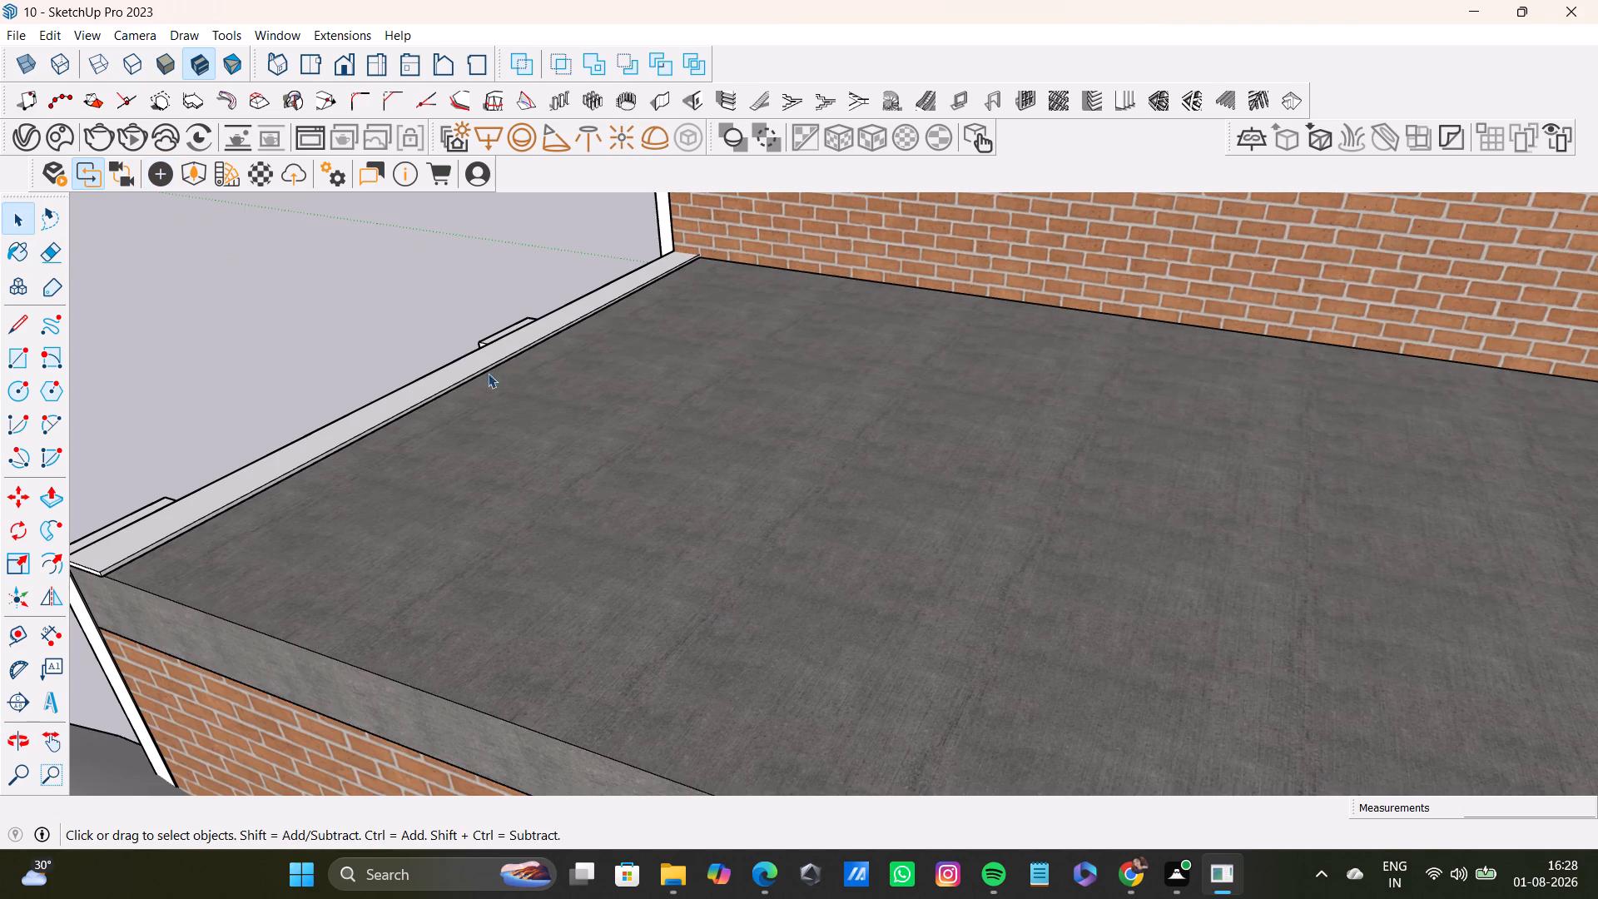
scroll(443, 391, "up", 7)
middle_click_drag(429, 390, 537, 347)
scroll(413, 408, "up", 2)
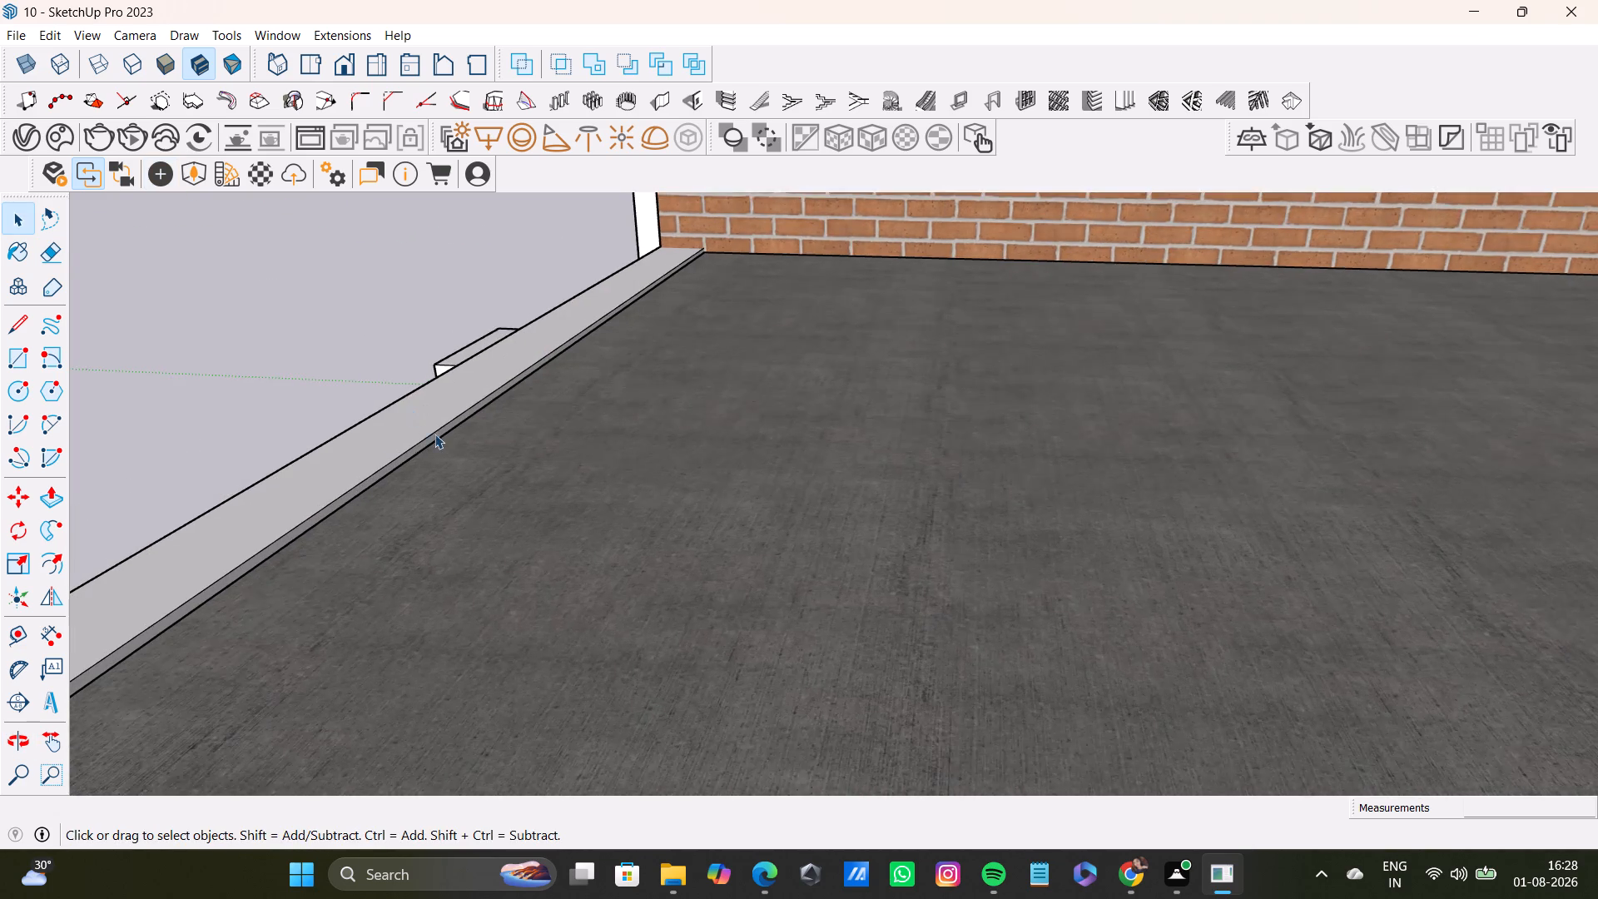
scroll(434, 434, "up", 1)
middle_click_drag(429, 423, 368, 415)
key("p")
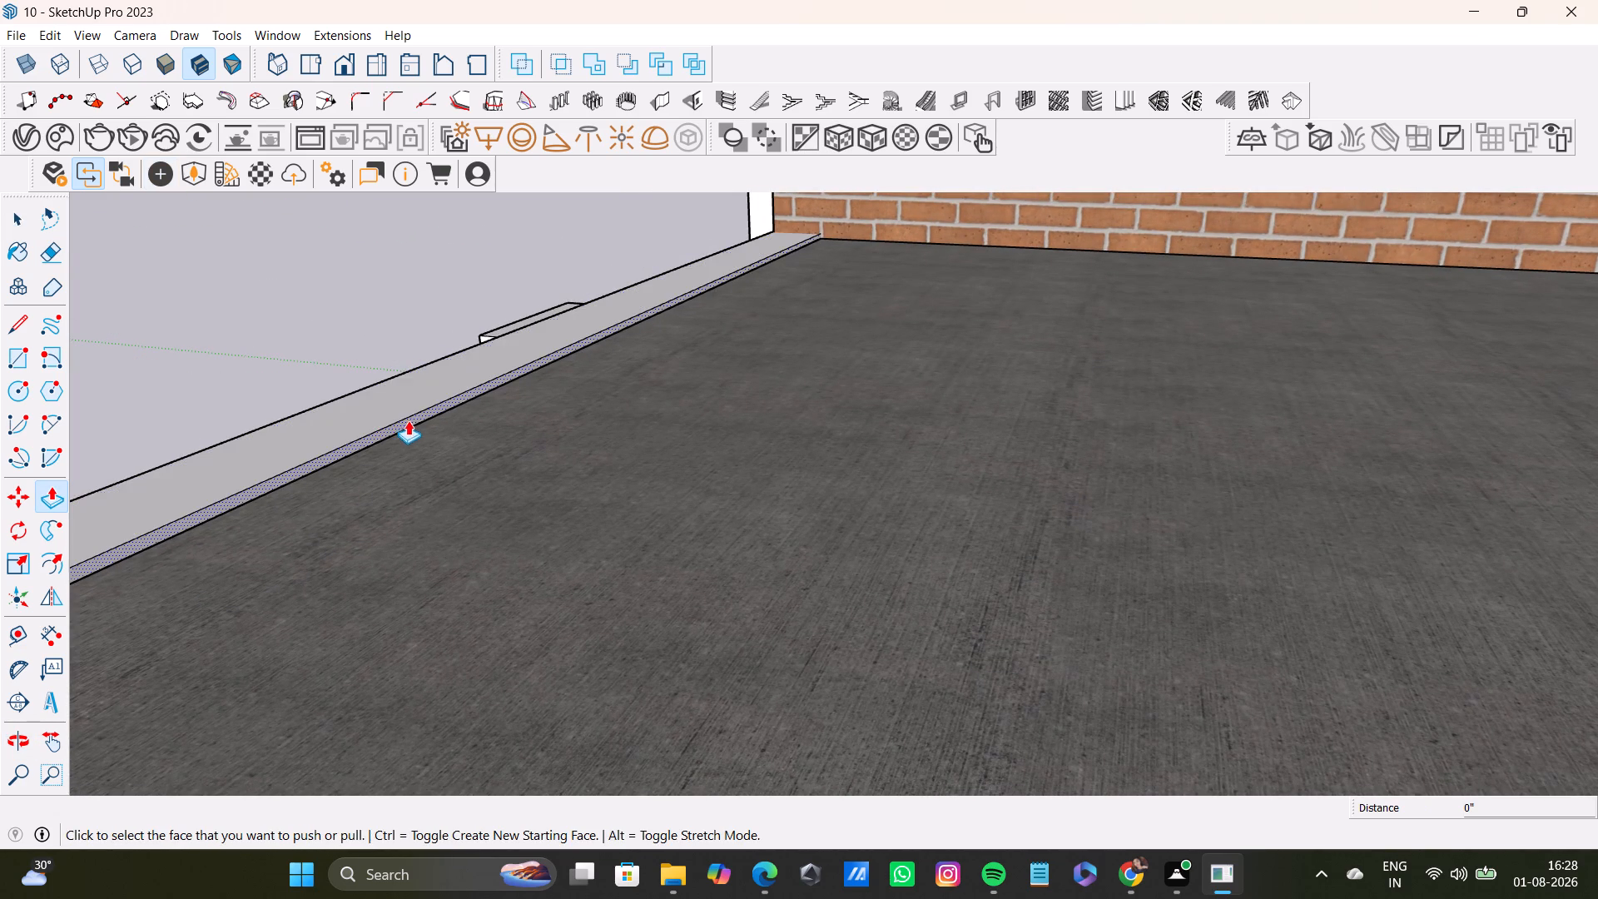
left_click(405, 422)
left_click(386, 415)
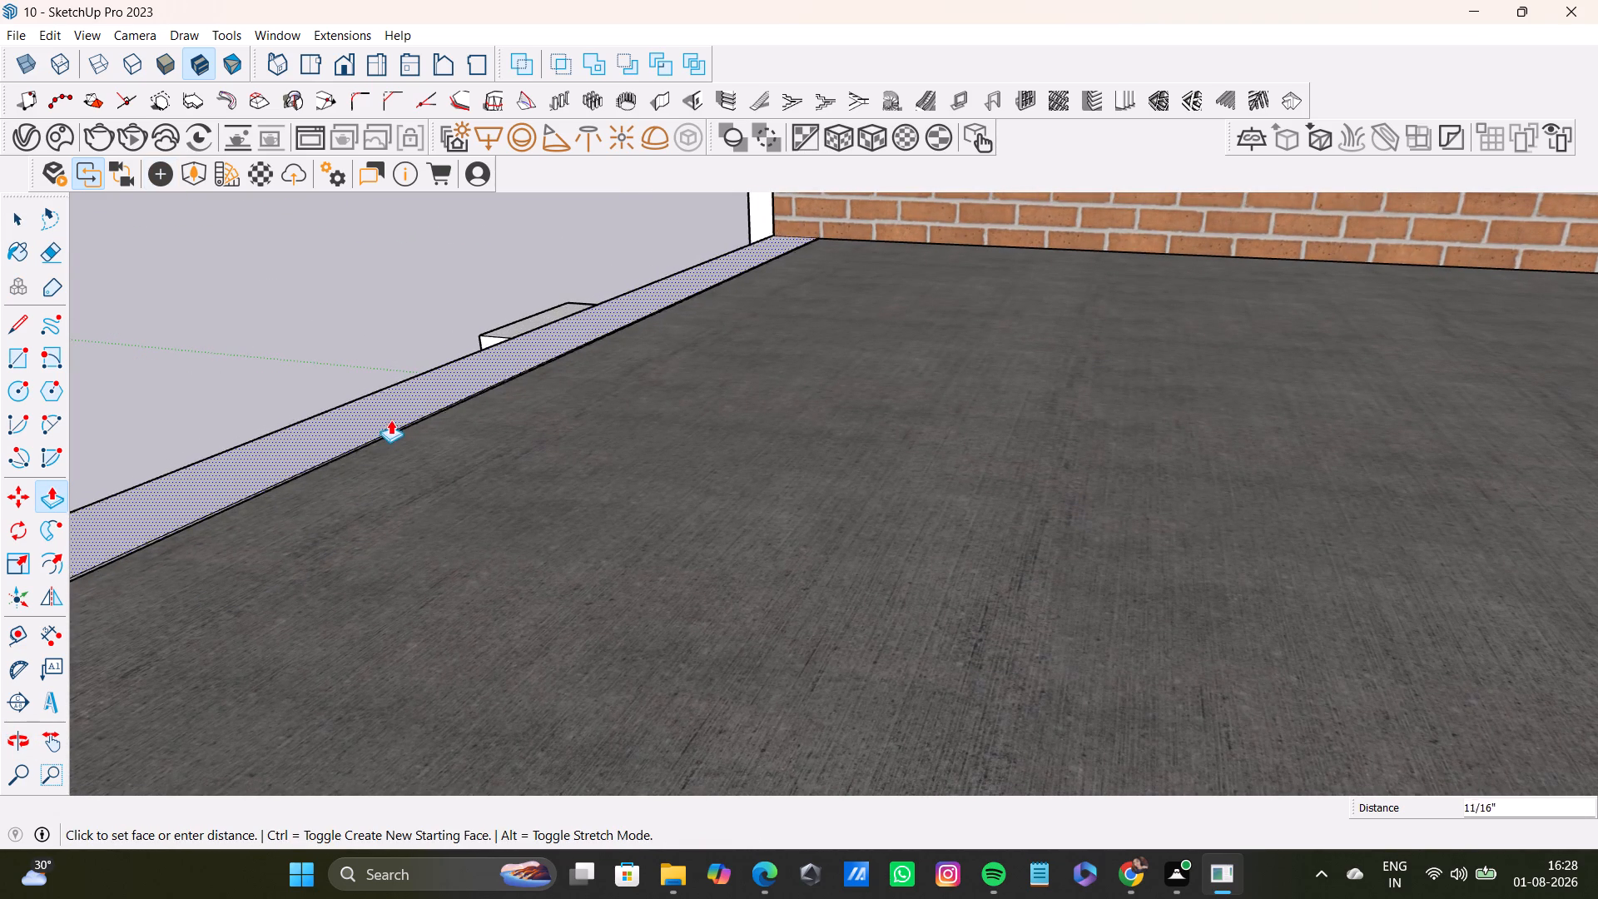
left_click(389, 416)
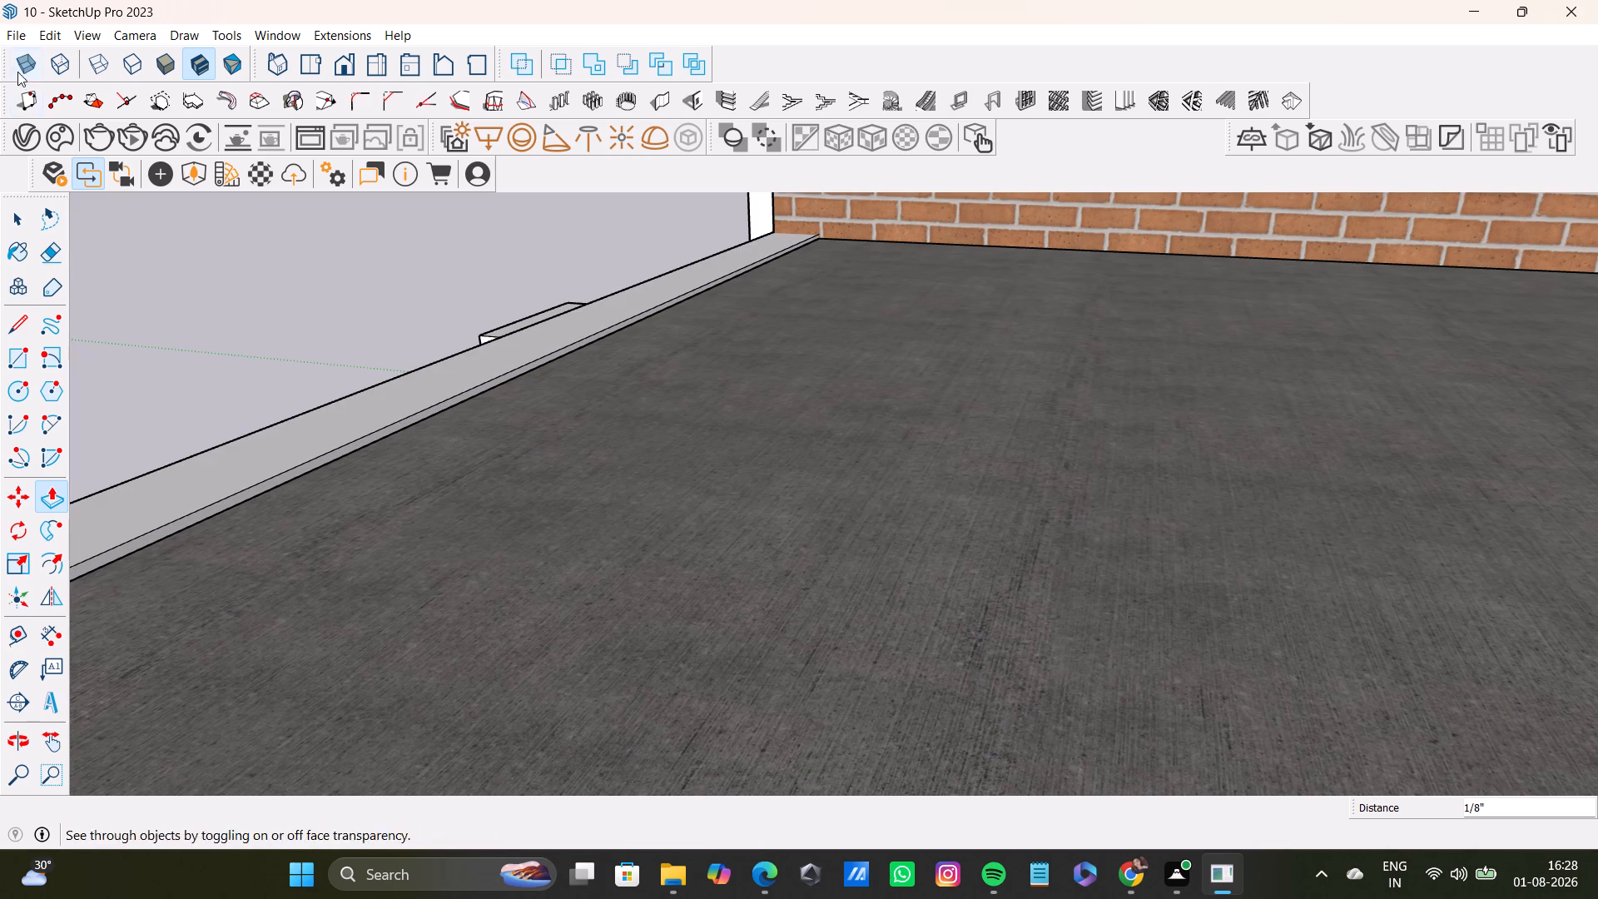
left_click(310, 466)
left_click(299, 459)
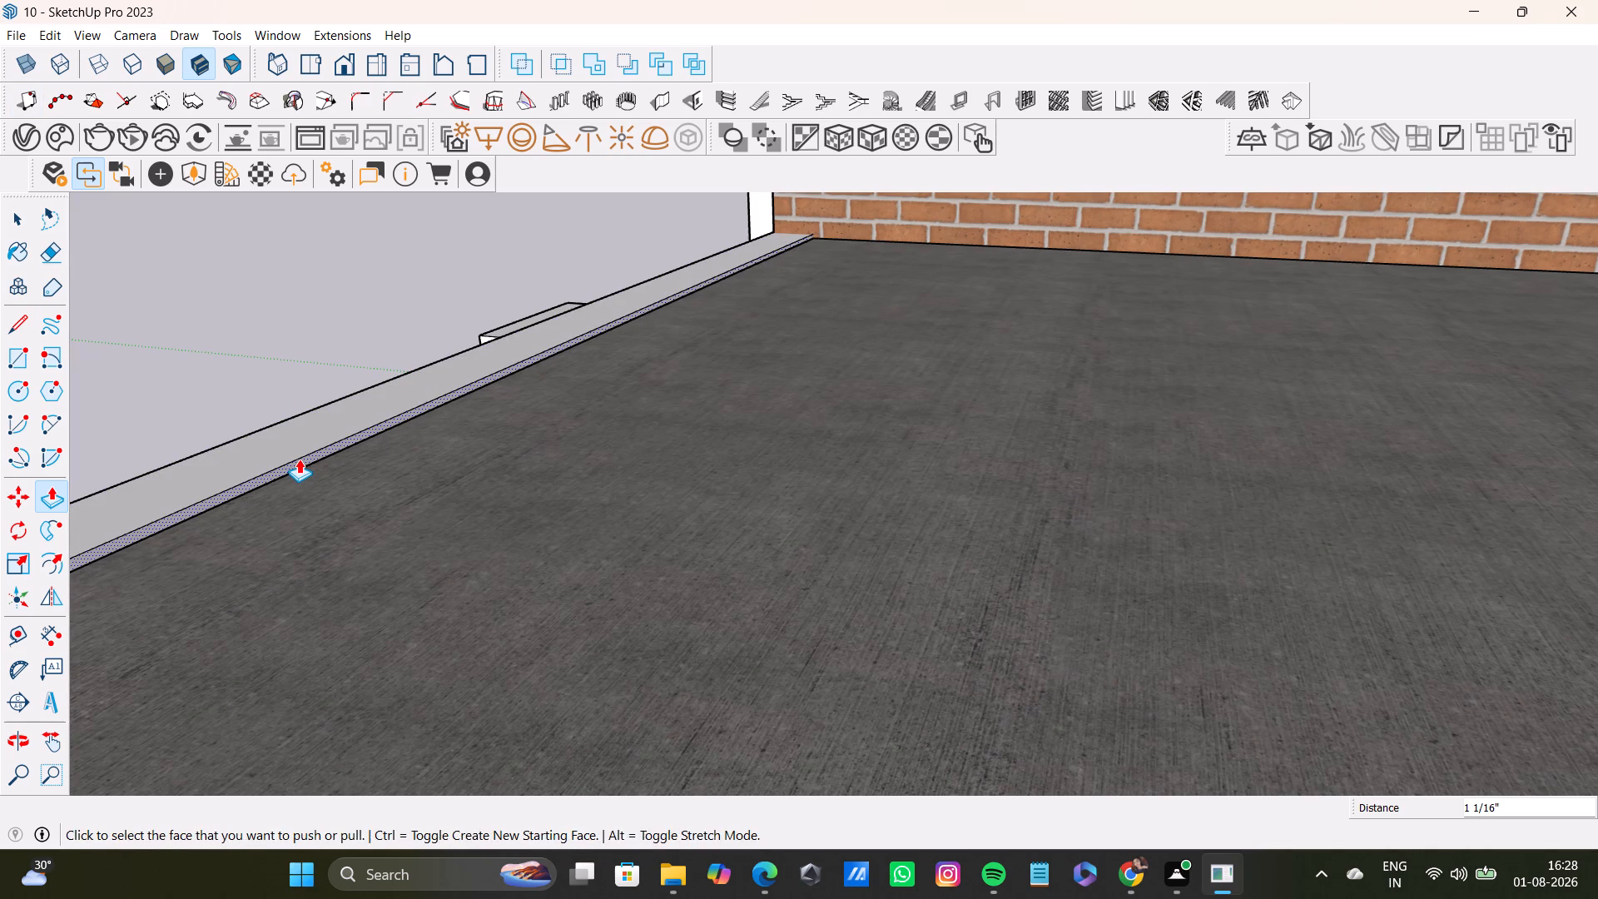
key("space")
Examine the finished front roof strip, the columns and the upper floors of the building from several sides.
scroll(299, 488, "down", 11)
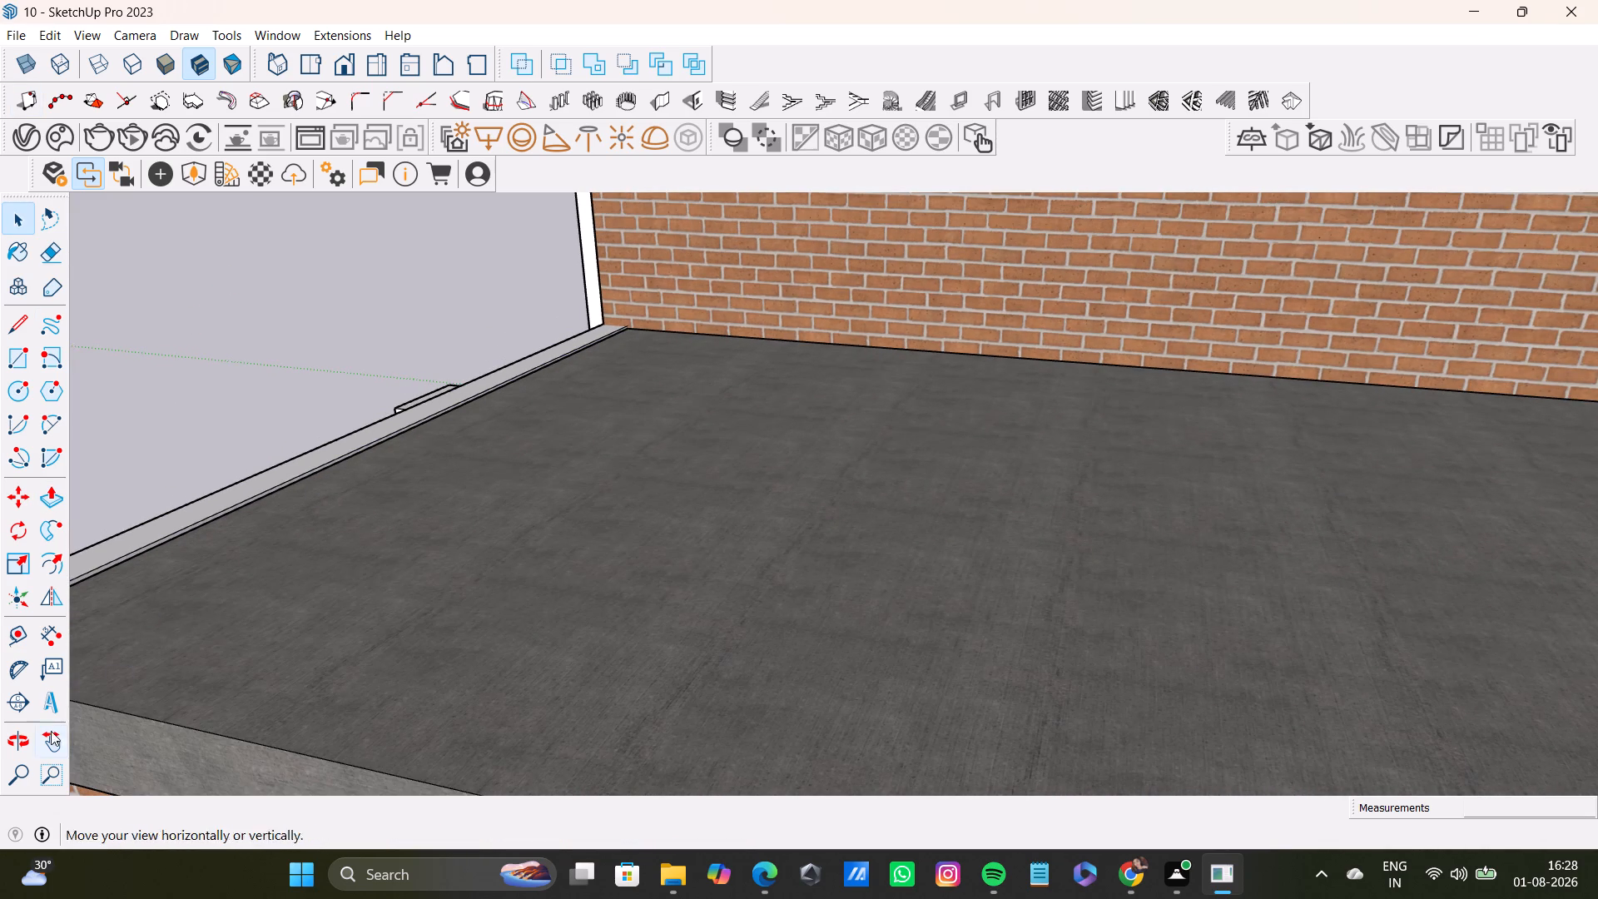
middle_click_drag(221, 569, 511, 593, "shift")
middle_click_drag(470, 595, 699, 577)
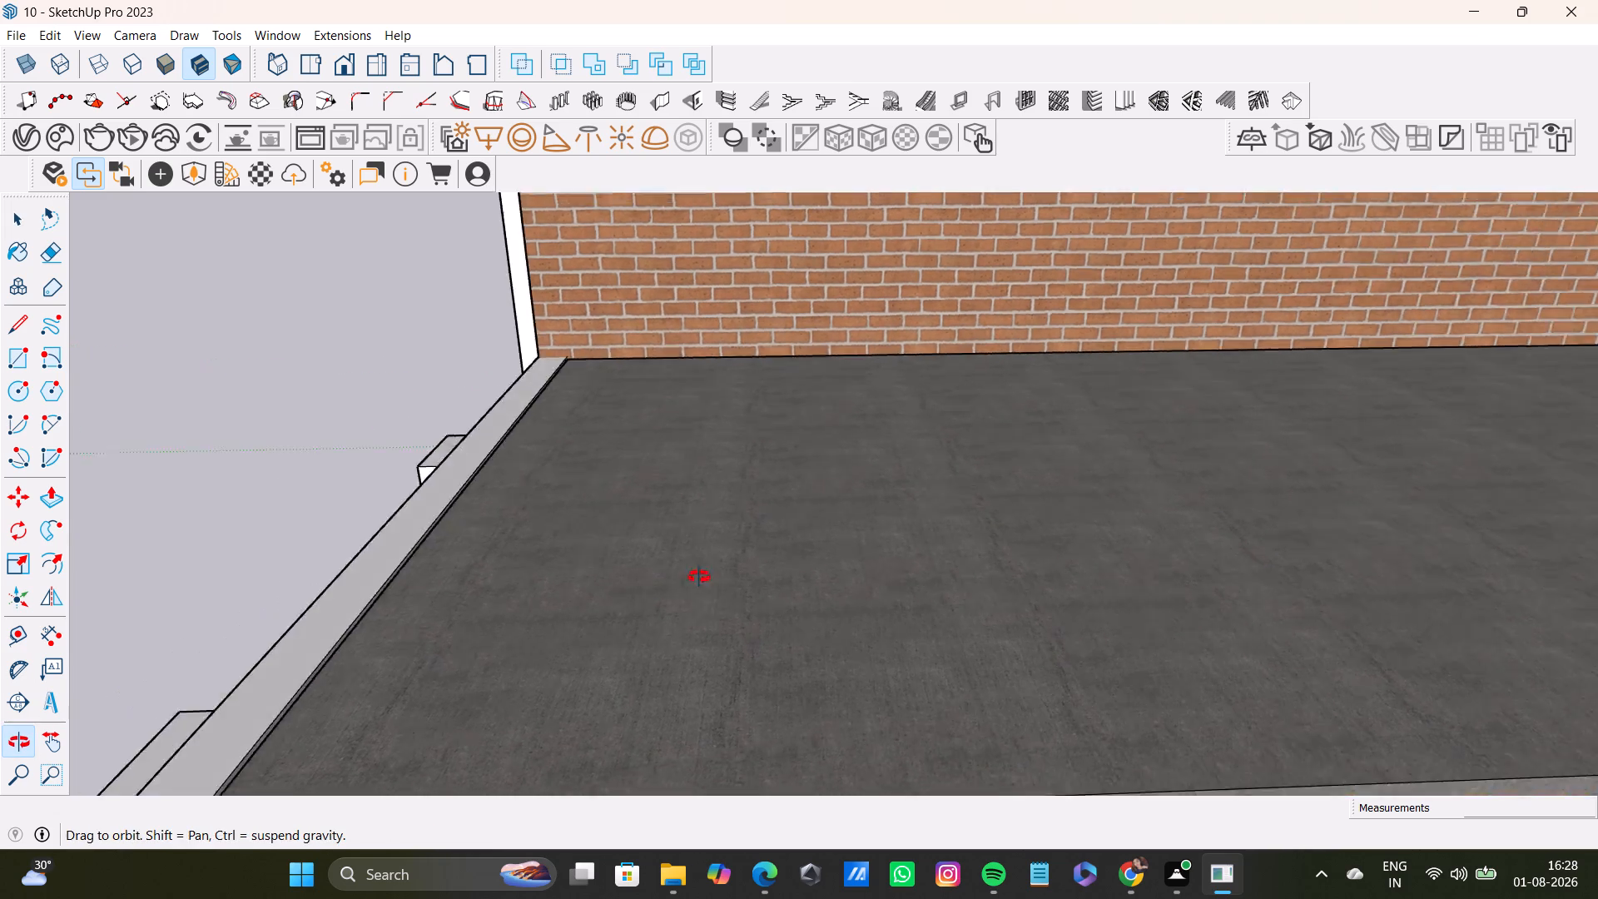
middle_click_drag(699, 577, 905, 532)
scroll(646, 597, "down", 6)
middle_click_drag(597, 623, 660, 511, "shift")
scroll(620, 682, "up", 2)
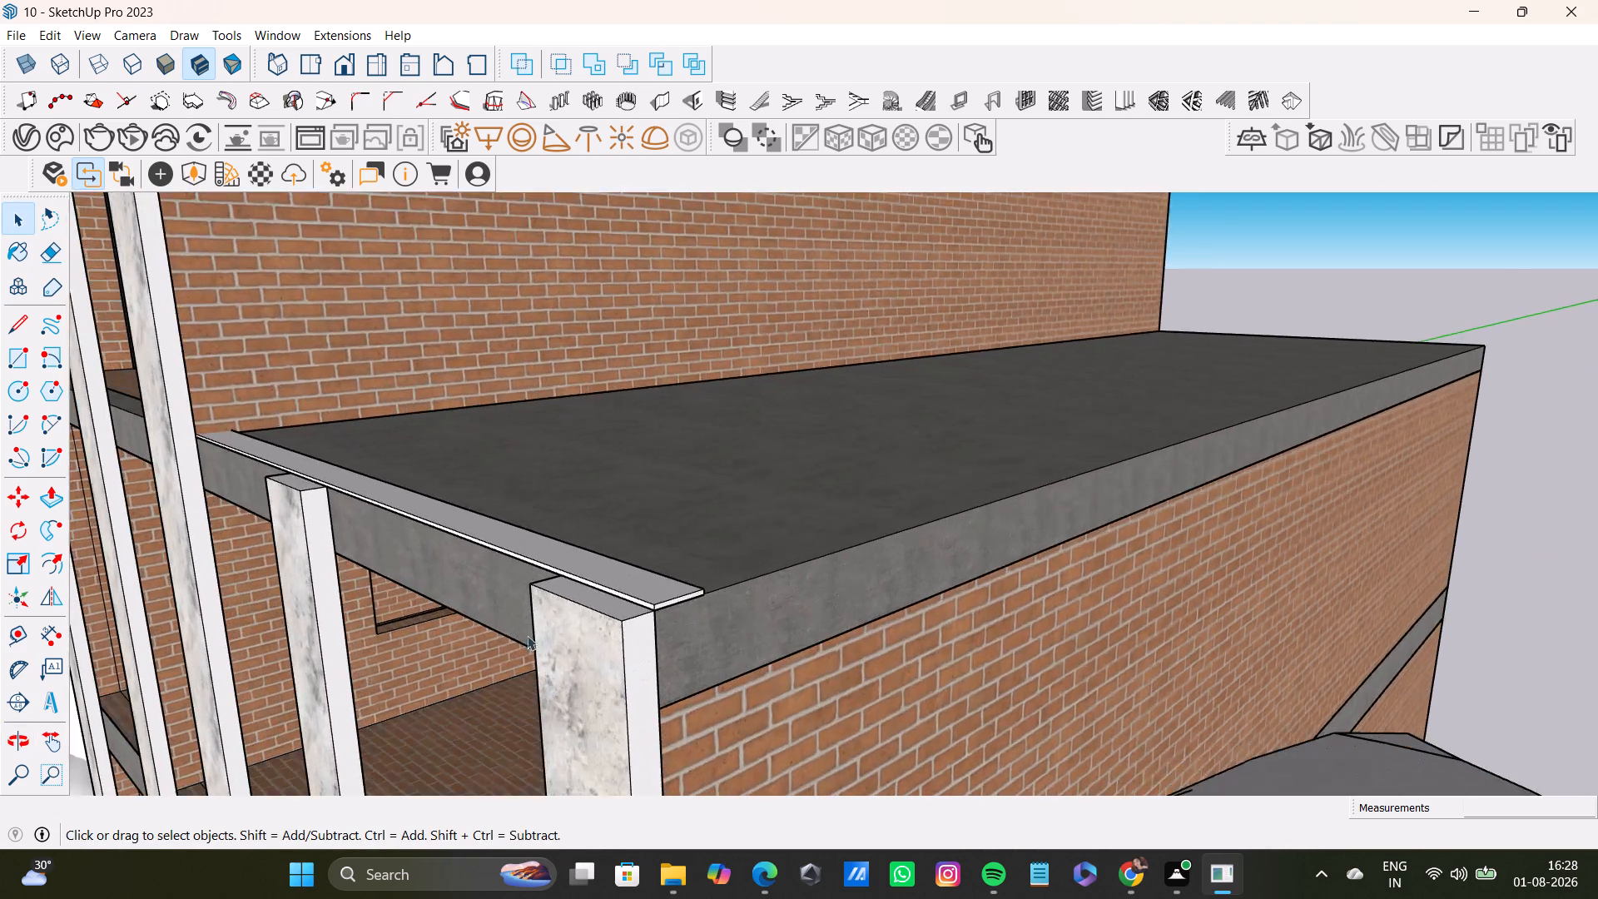
scroll(527, 635, "up", 7)
middle_click_drag(690, 611, 580, 363)
middle_click_drag(599, 548, 960, 531, "shift")
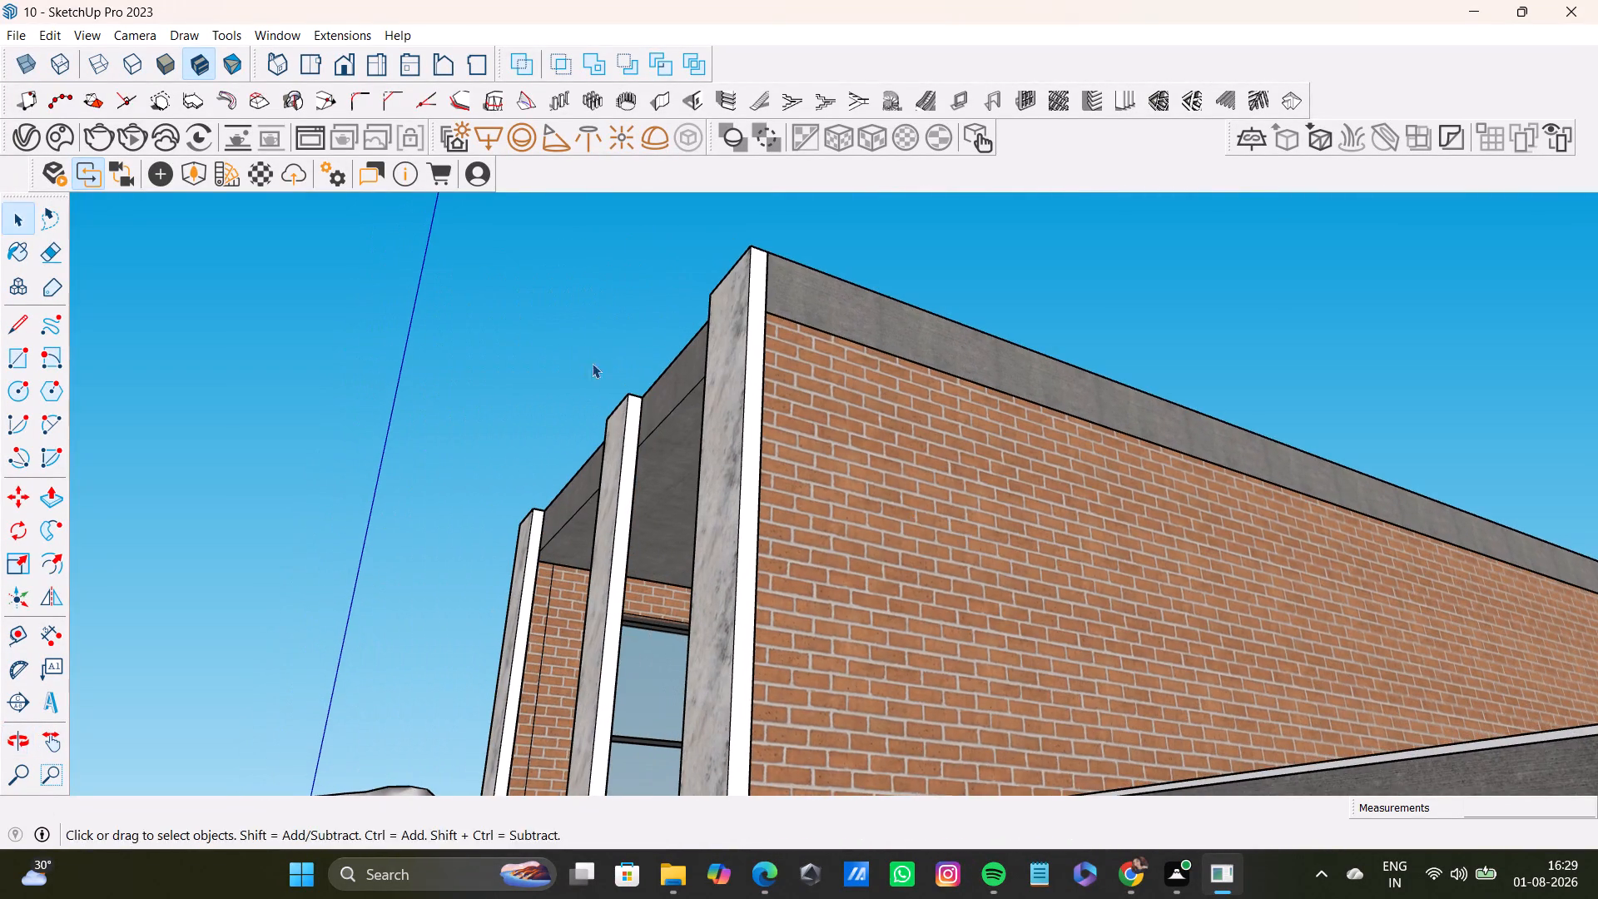
middle_click_drag(699, 379, 463, 230, "shift")
scroll(699, 379, "up", 1, "shift")
middle_click_drag(486, 354, 869, 521)
scroll(834, 485, "down", 8)
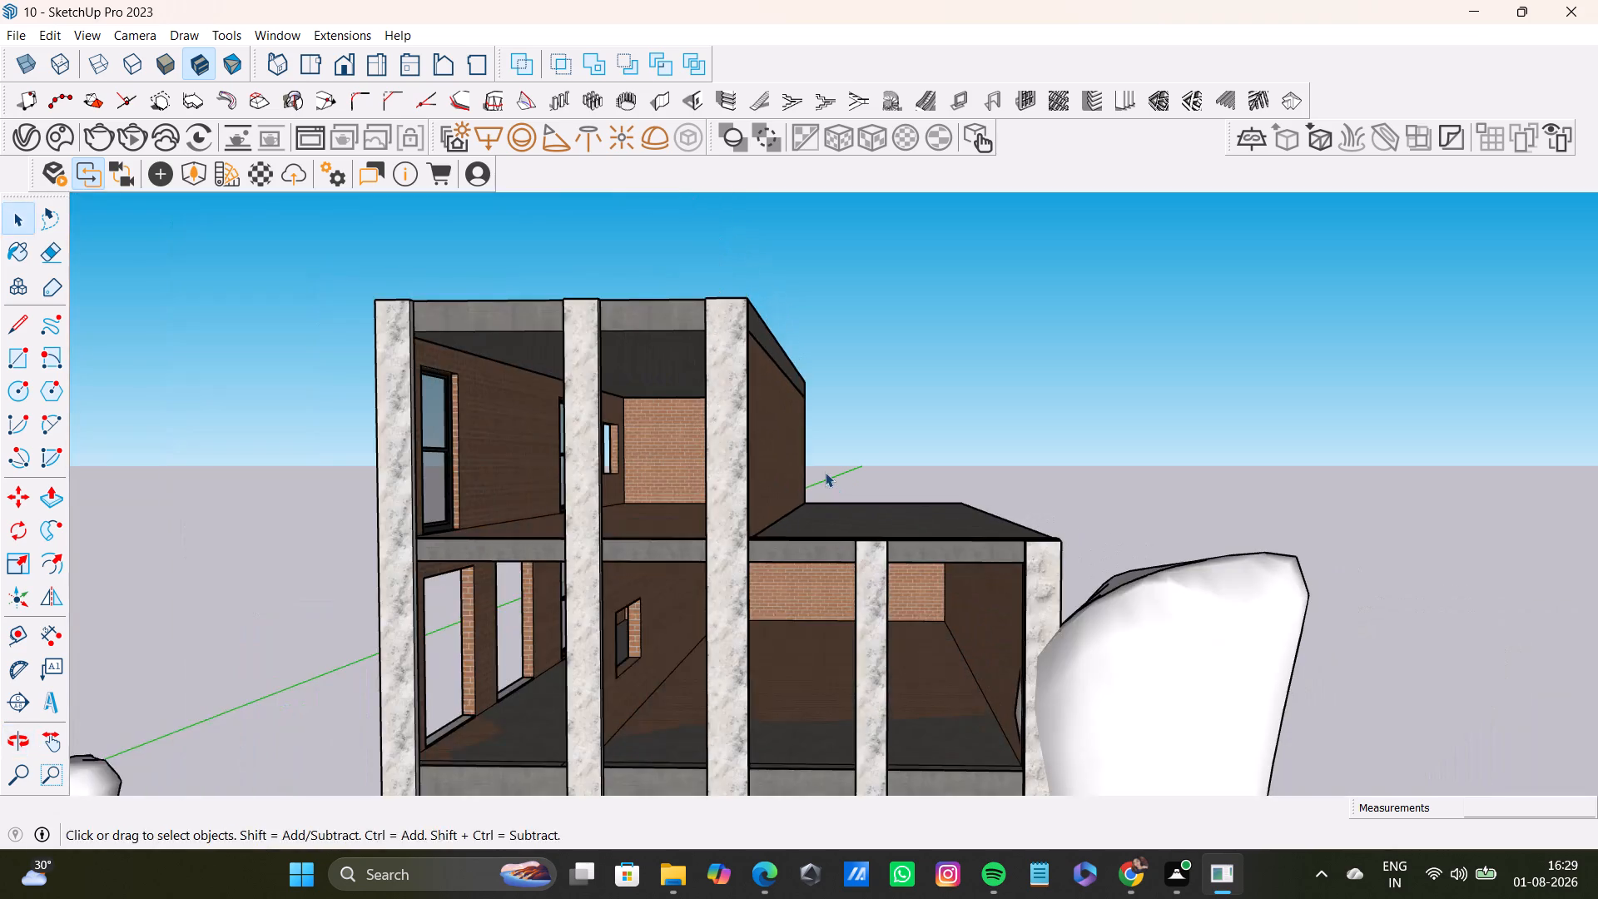
middle_click_drag(825, 472, 696, 390)
middle_click_drag(710, 405, 722, 523)
left_click(1112, 405)
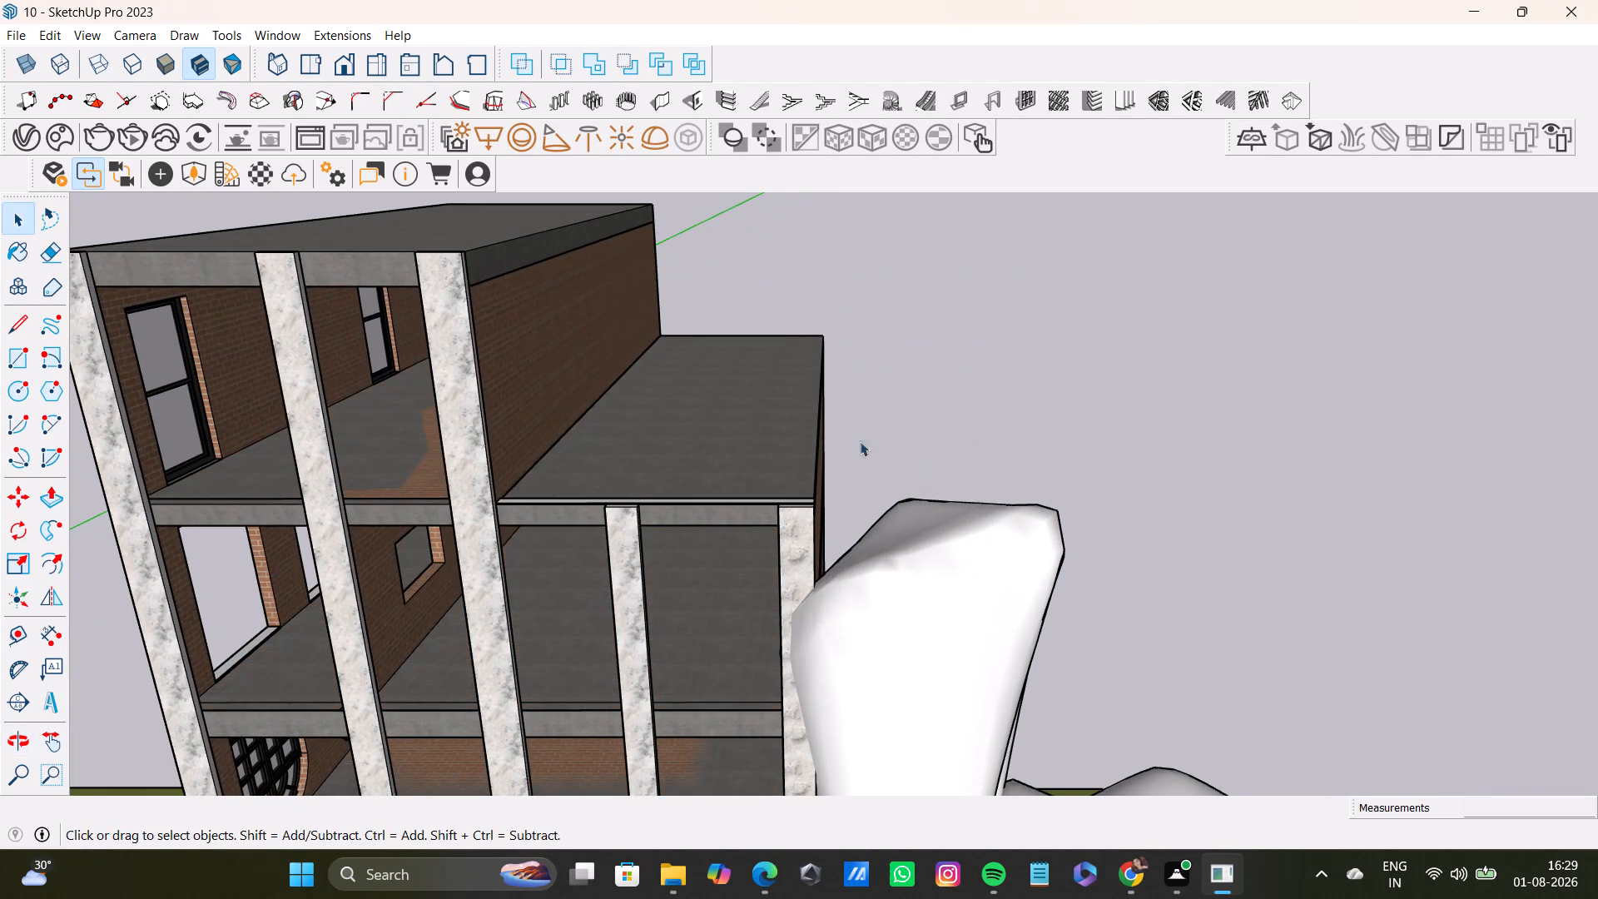
scroll(726, 453, "down", 5)
middle_click_drag(879, 440, 813, 449)
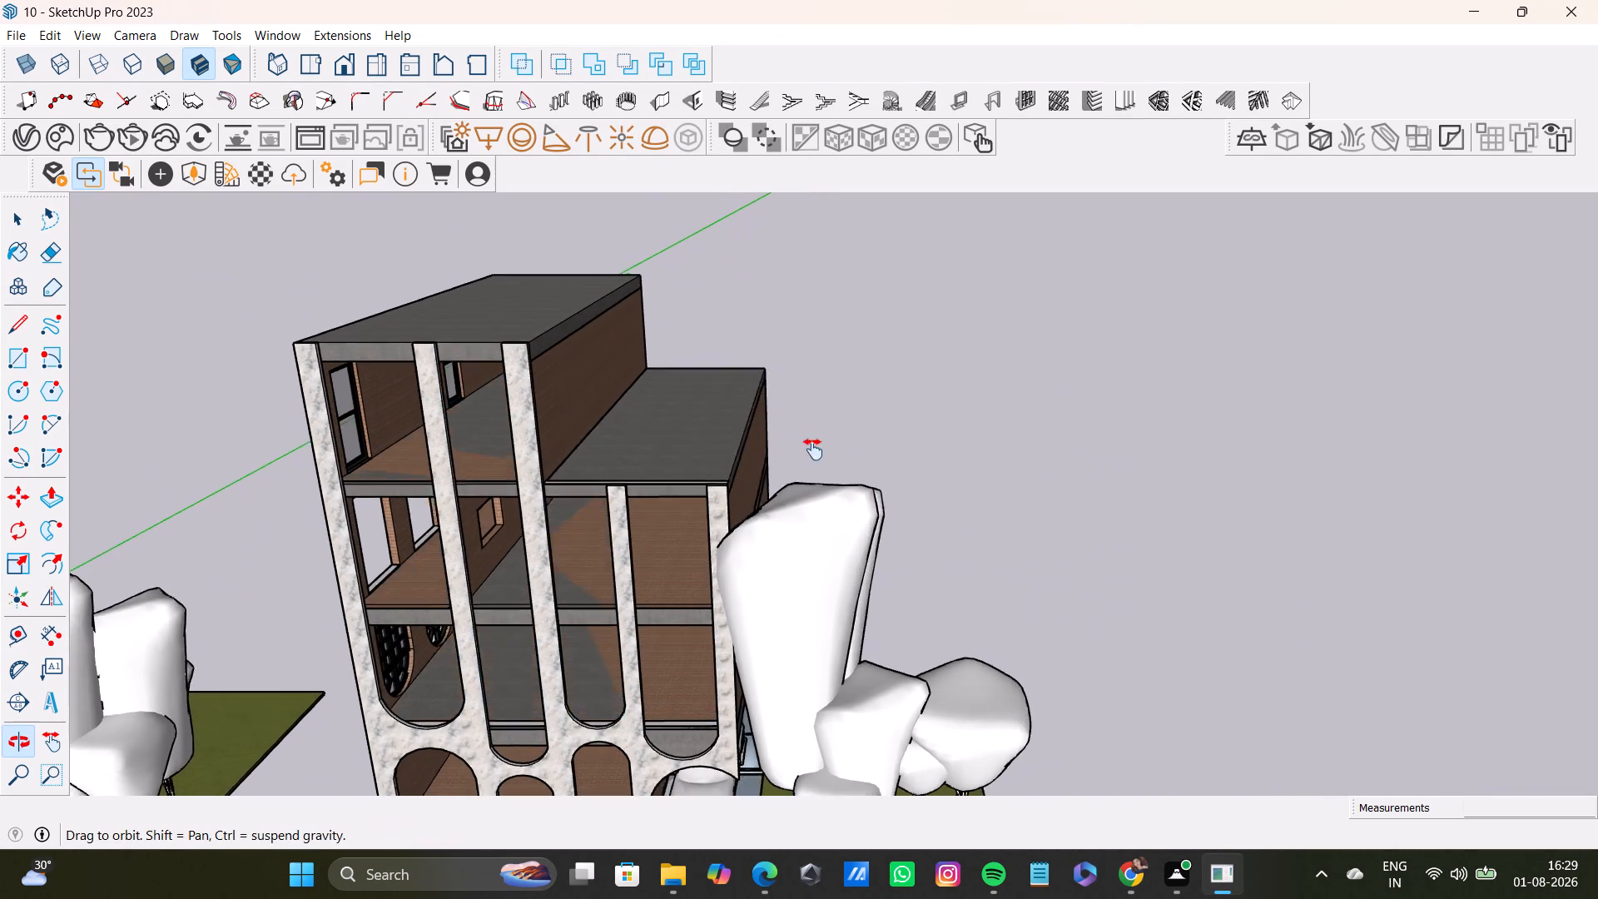
middle_click_drag(813, 449, 771, 459)
middle_click_drag(867, 478, 851, 480, "shift")
left_click(595, 499)
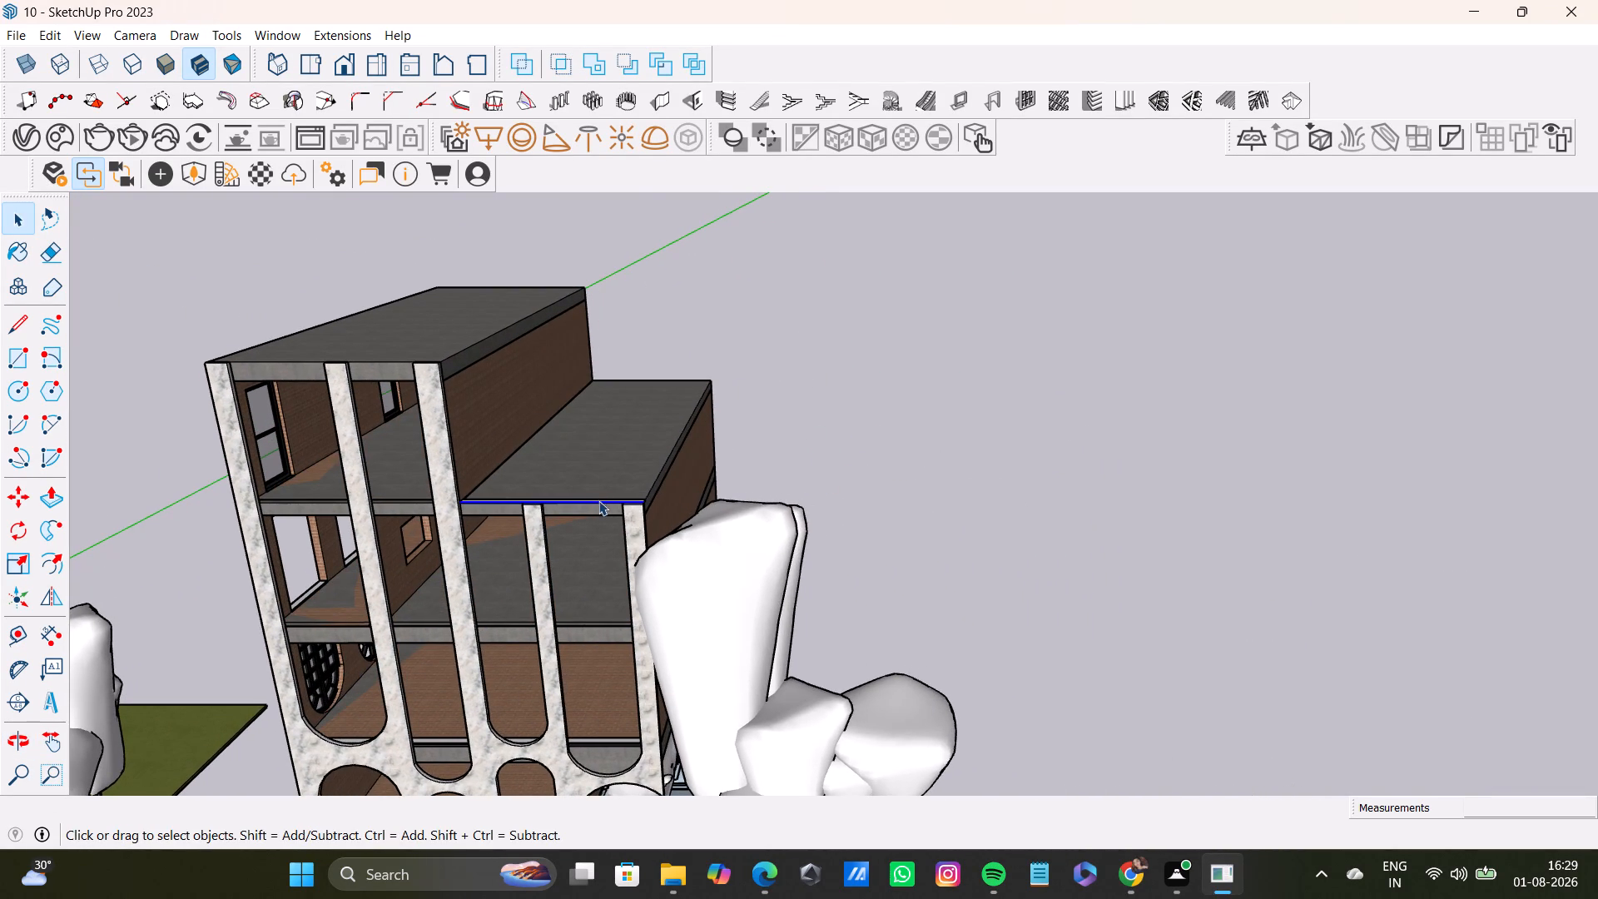
left_click(999, 489)
middle_click_drag(1132, 524, 1067, 544)
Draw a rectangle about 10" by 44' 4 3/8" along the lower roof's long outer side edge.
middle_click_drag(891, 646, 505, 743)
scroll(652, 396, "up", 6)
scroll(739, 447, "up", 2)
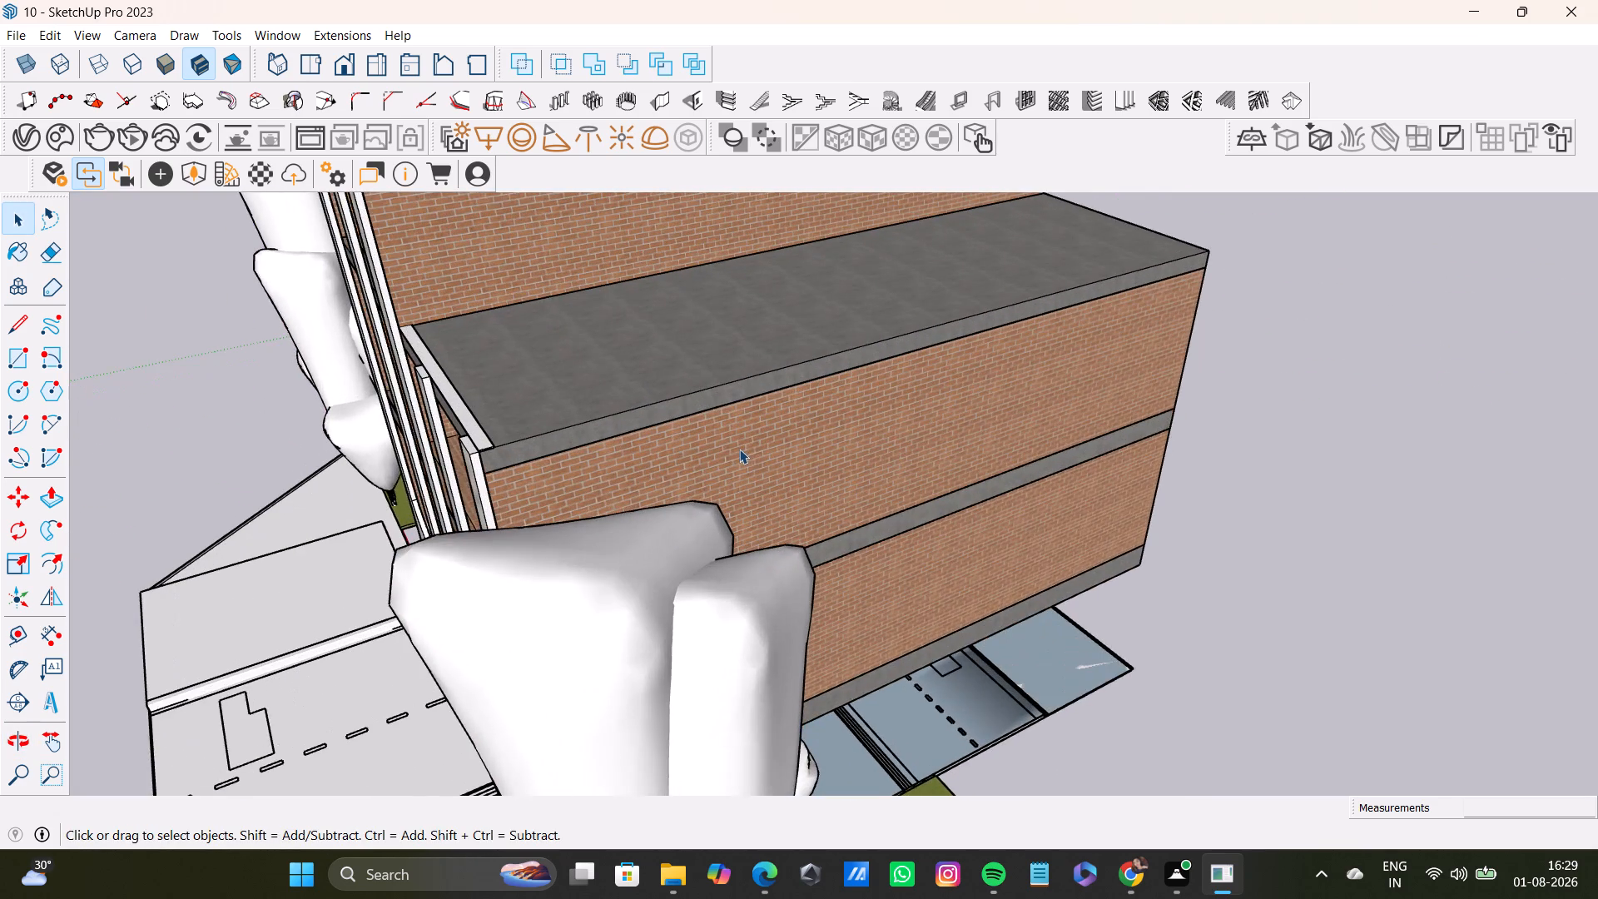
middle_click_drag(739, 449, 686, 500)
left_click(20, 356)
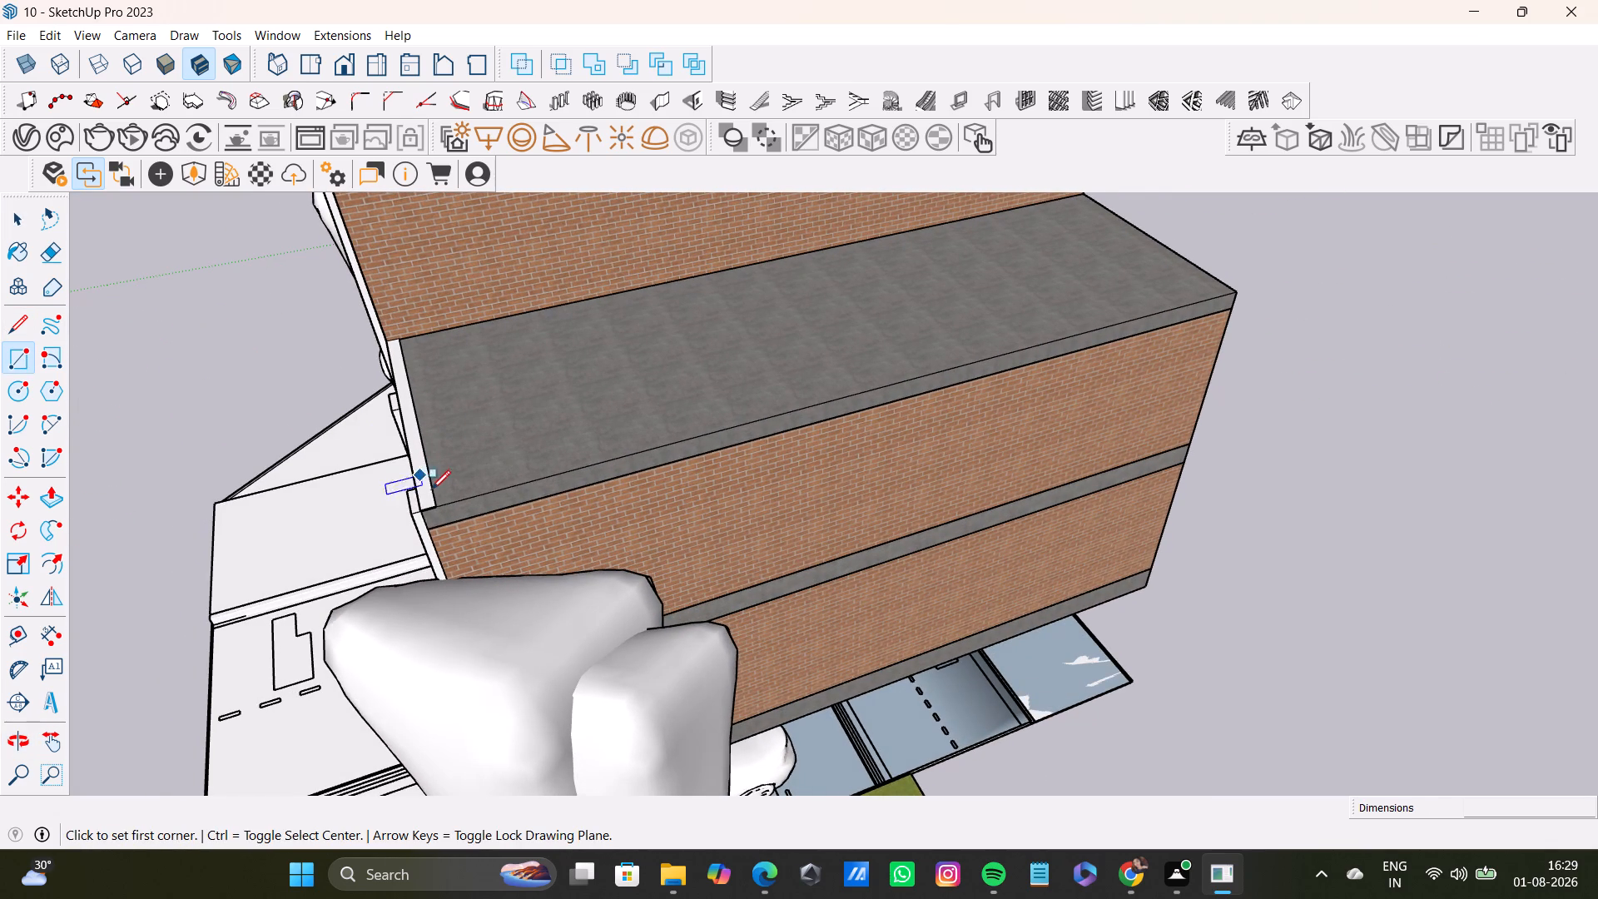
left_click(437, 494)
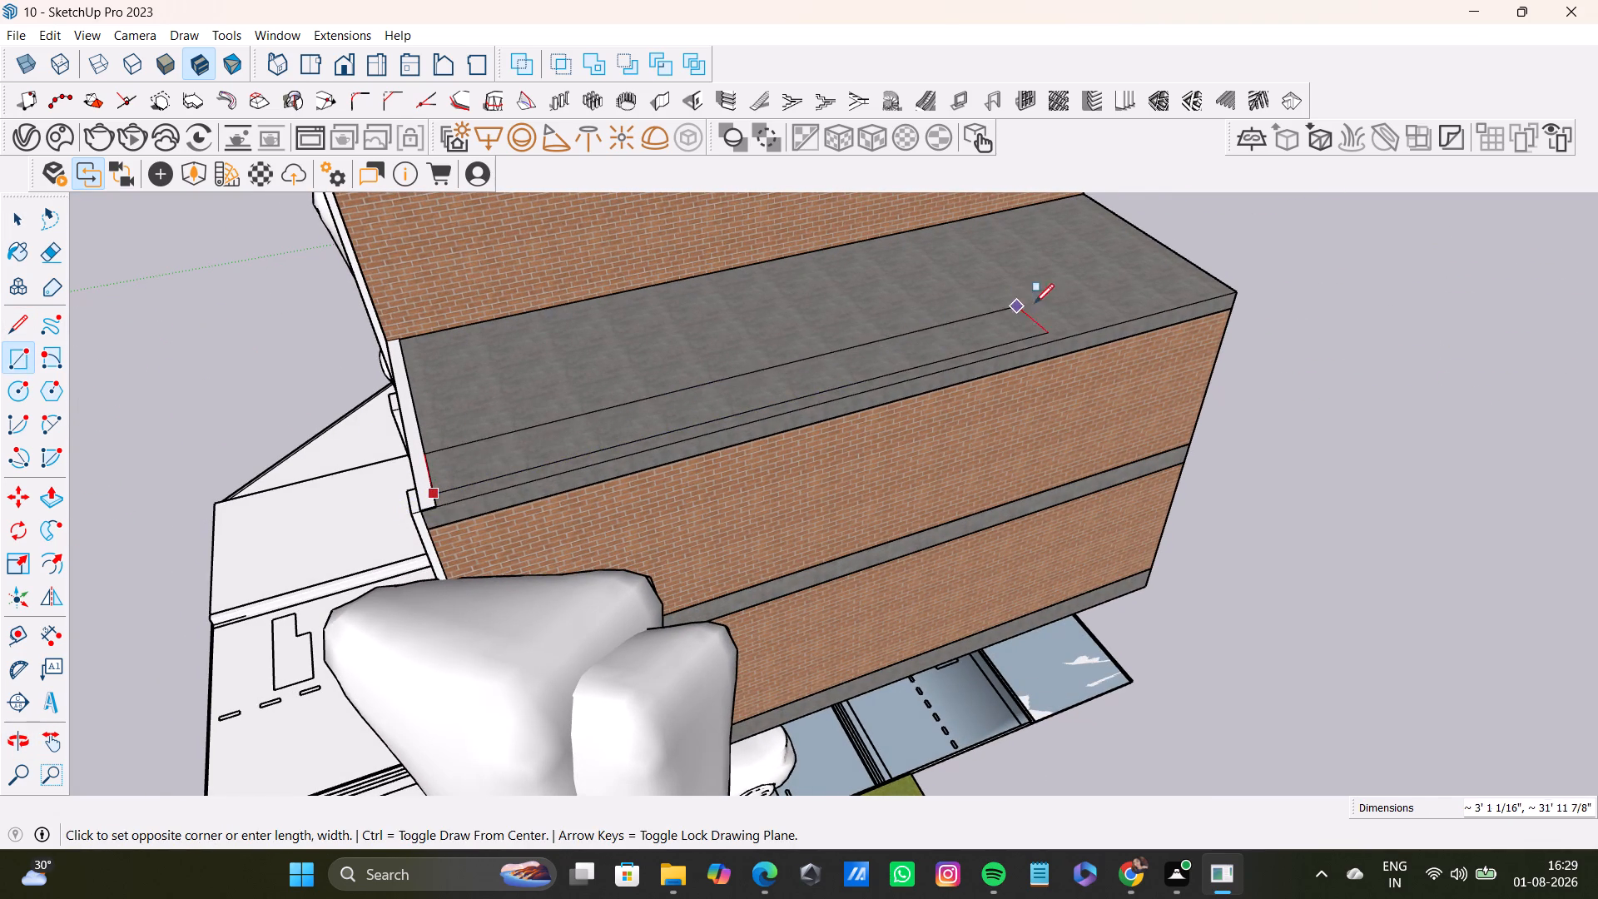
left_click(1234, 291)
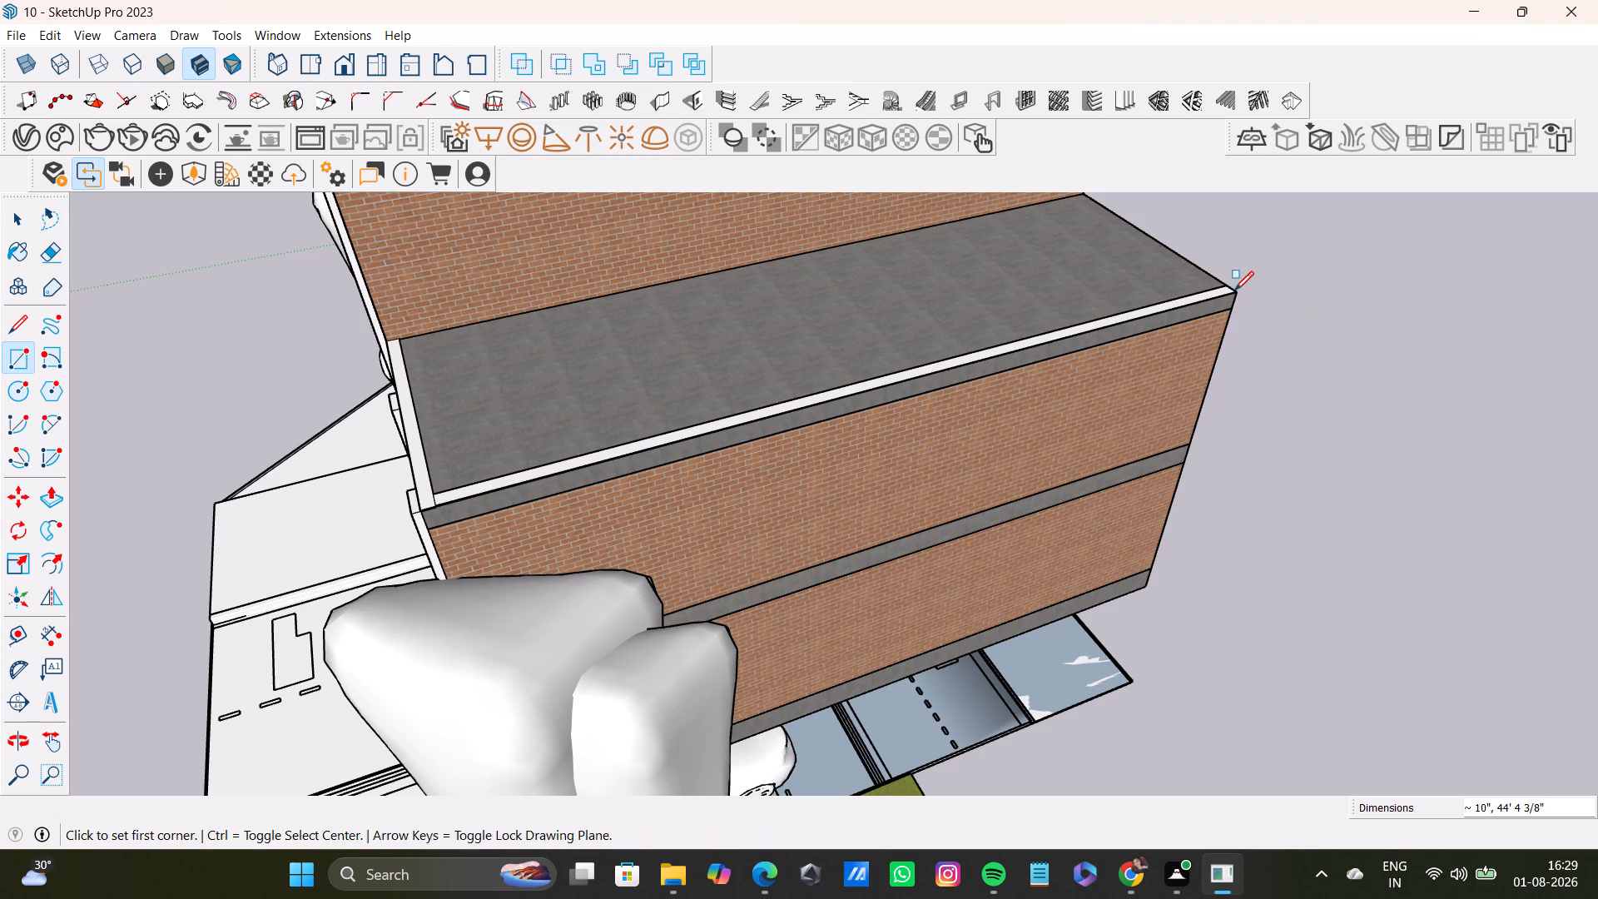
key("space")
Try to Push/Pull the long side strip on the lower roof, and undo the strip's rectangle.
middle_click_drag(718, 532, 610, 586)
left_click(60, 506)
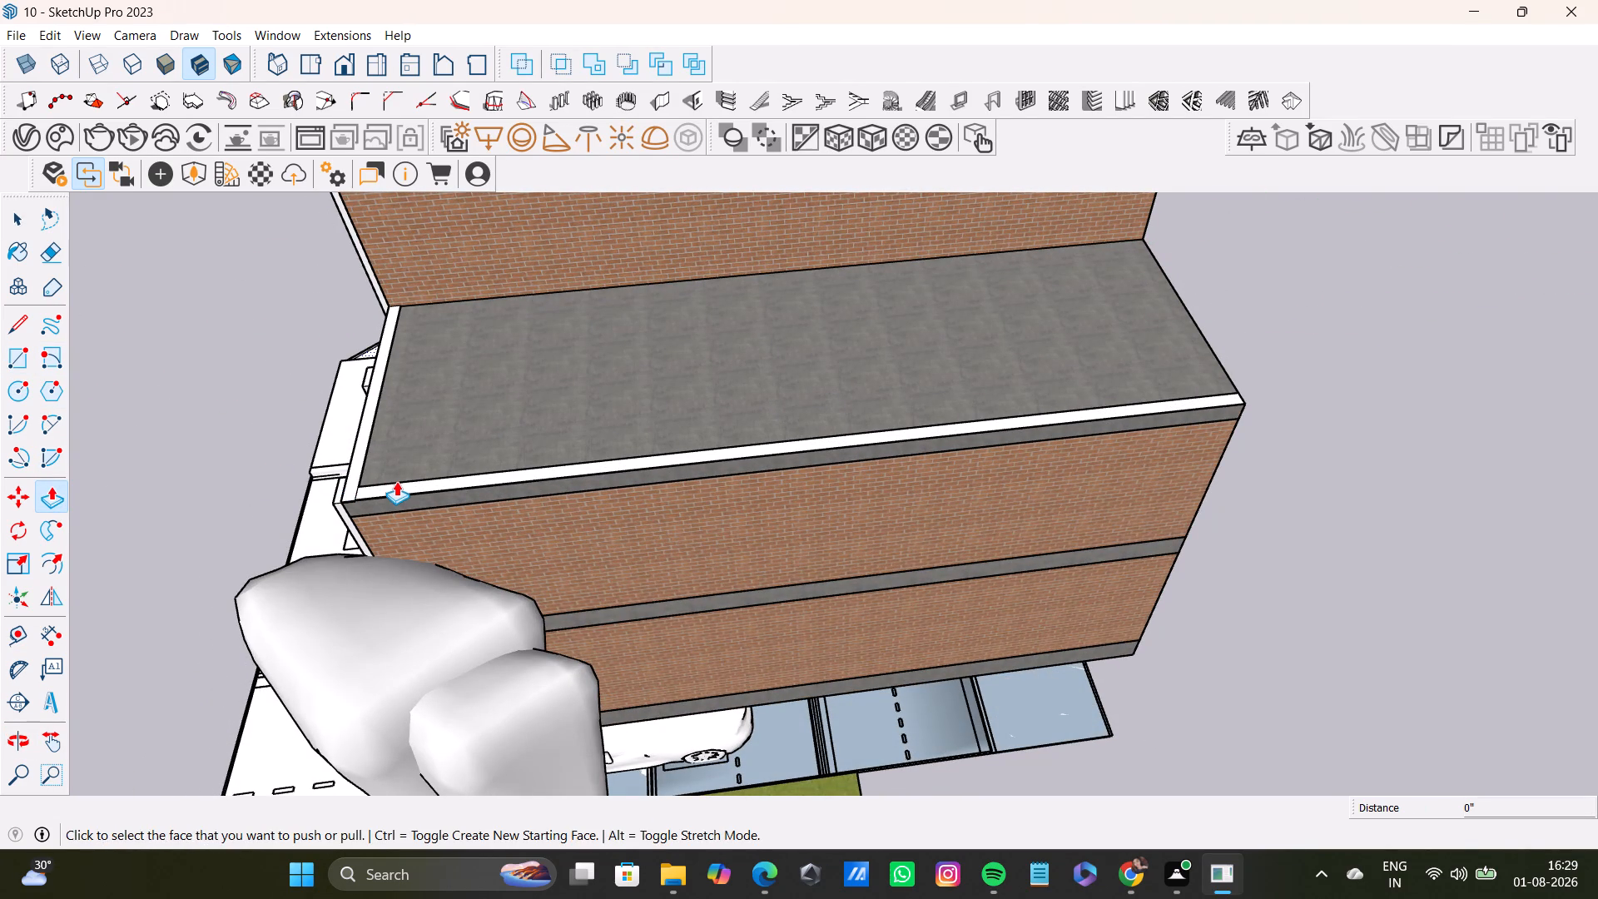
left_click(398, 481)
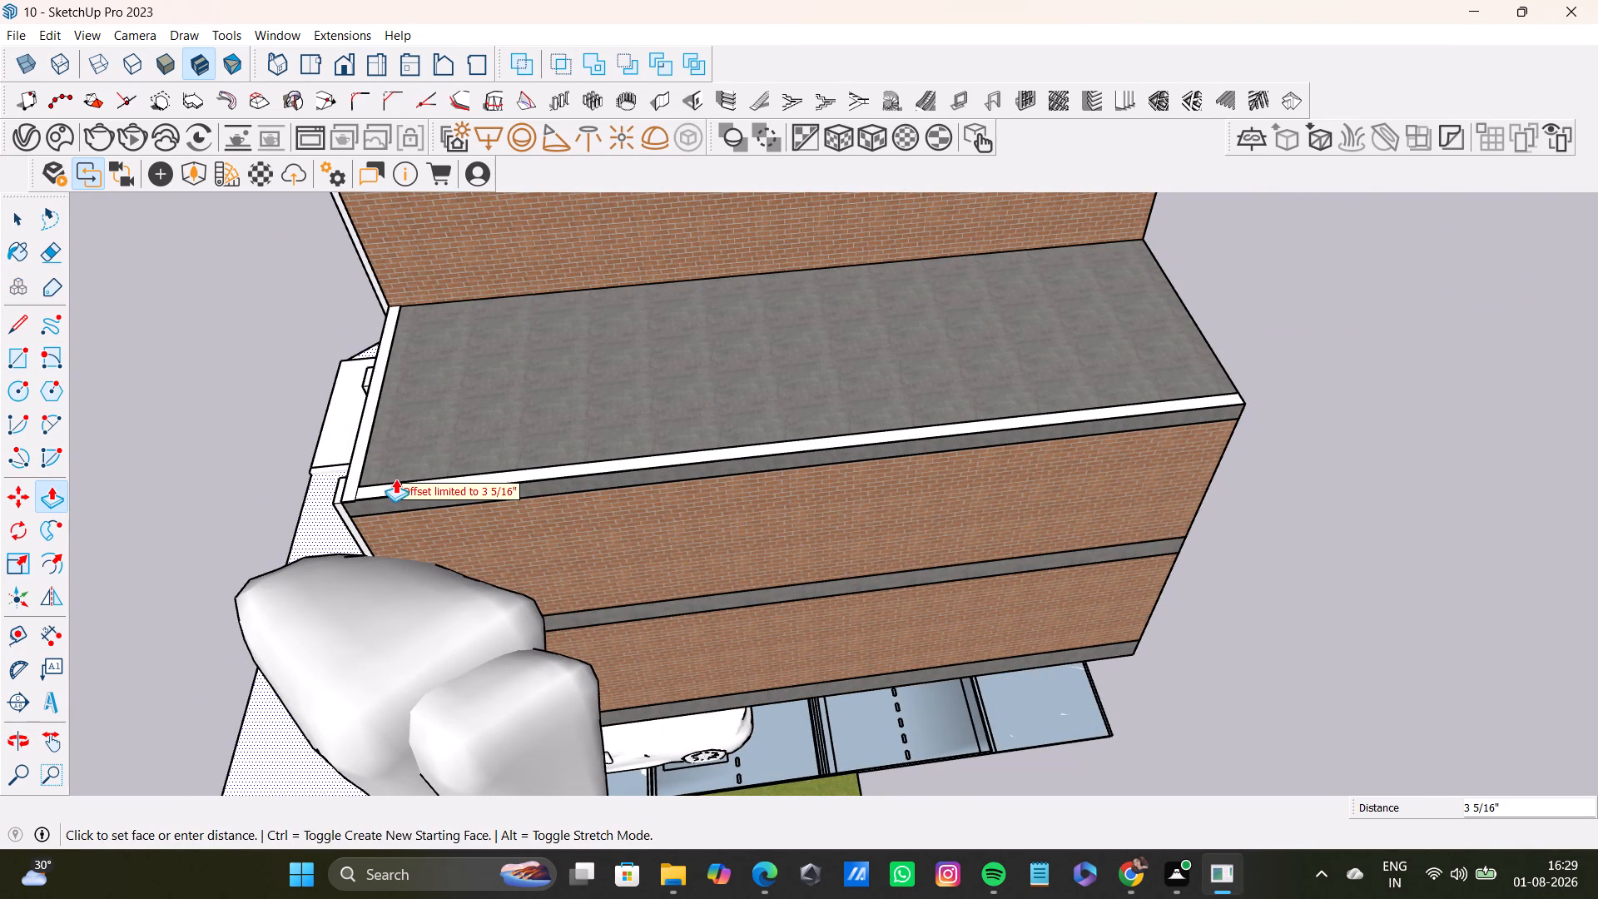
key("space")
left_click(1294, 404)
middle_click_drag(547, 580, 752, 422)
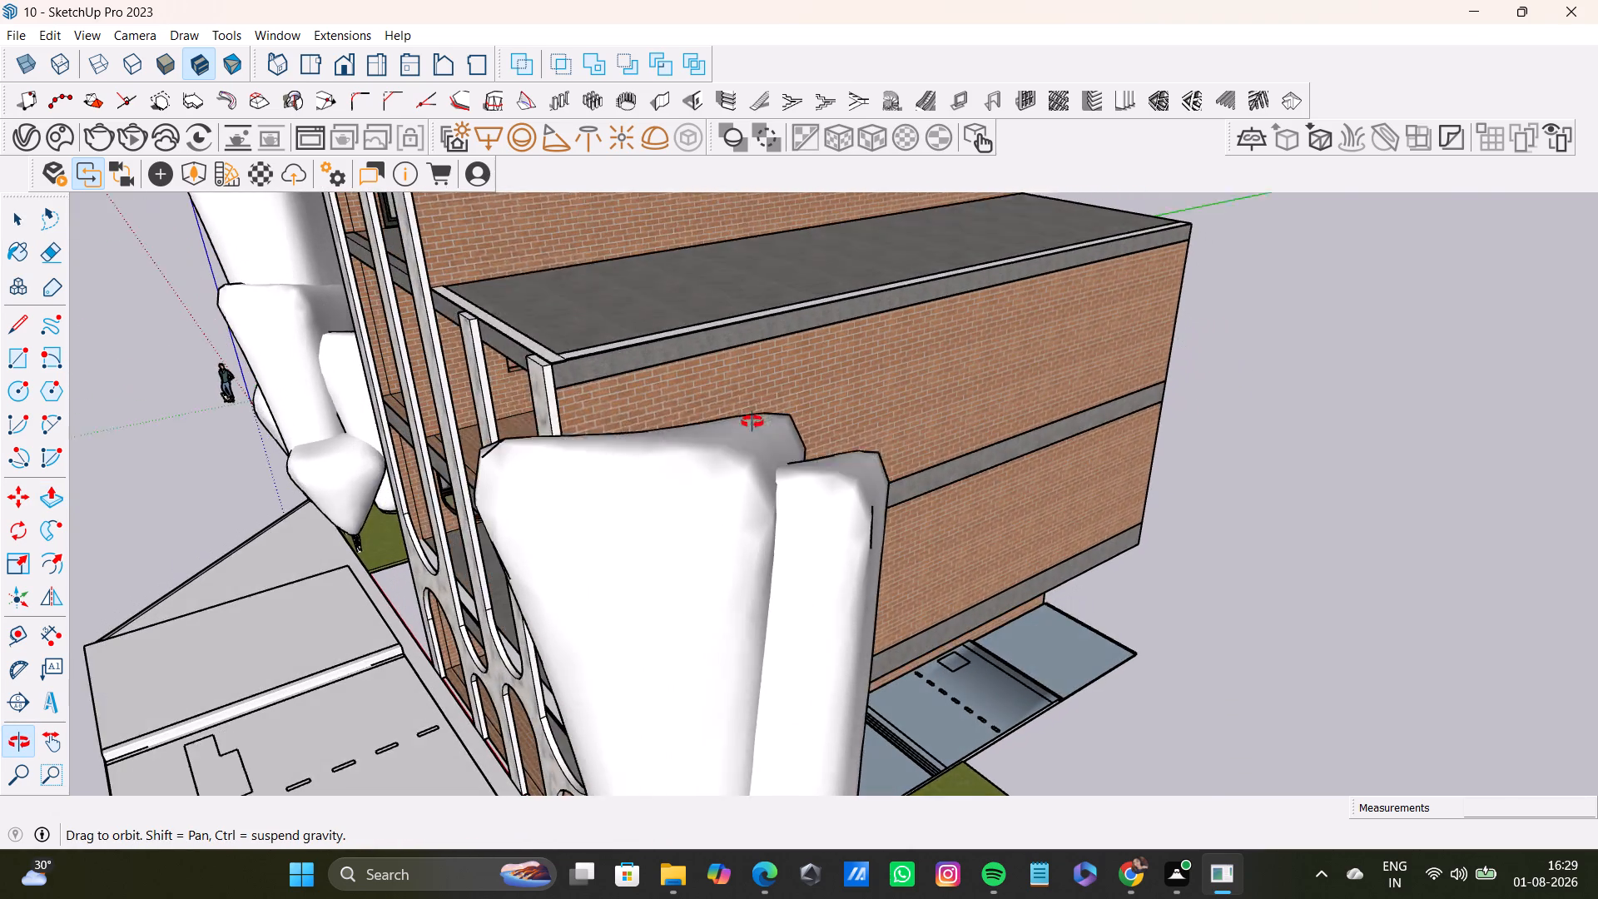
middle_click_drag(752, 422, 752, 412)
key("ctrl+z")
Draw a narrow rectangle about 44' 4 3/8" long on the lower roof's long outer edge, from the front strip to the far corner.
middle_click_drag(811, 420, 826, 402)
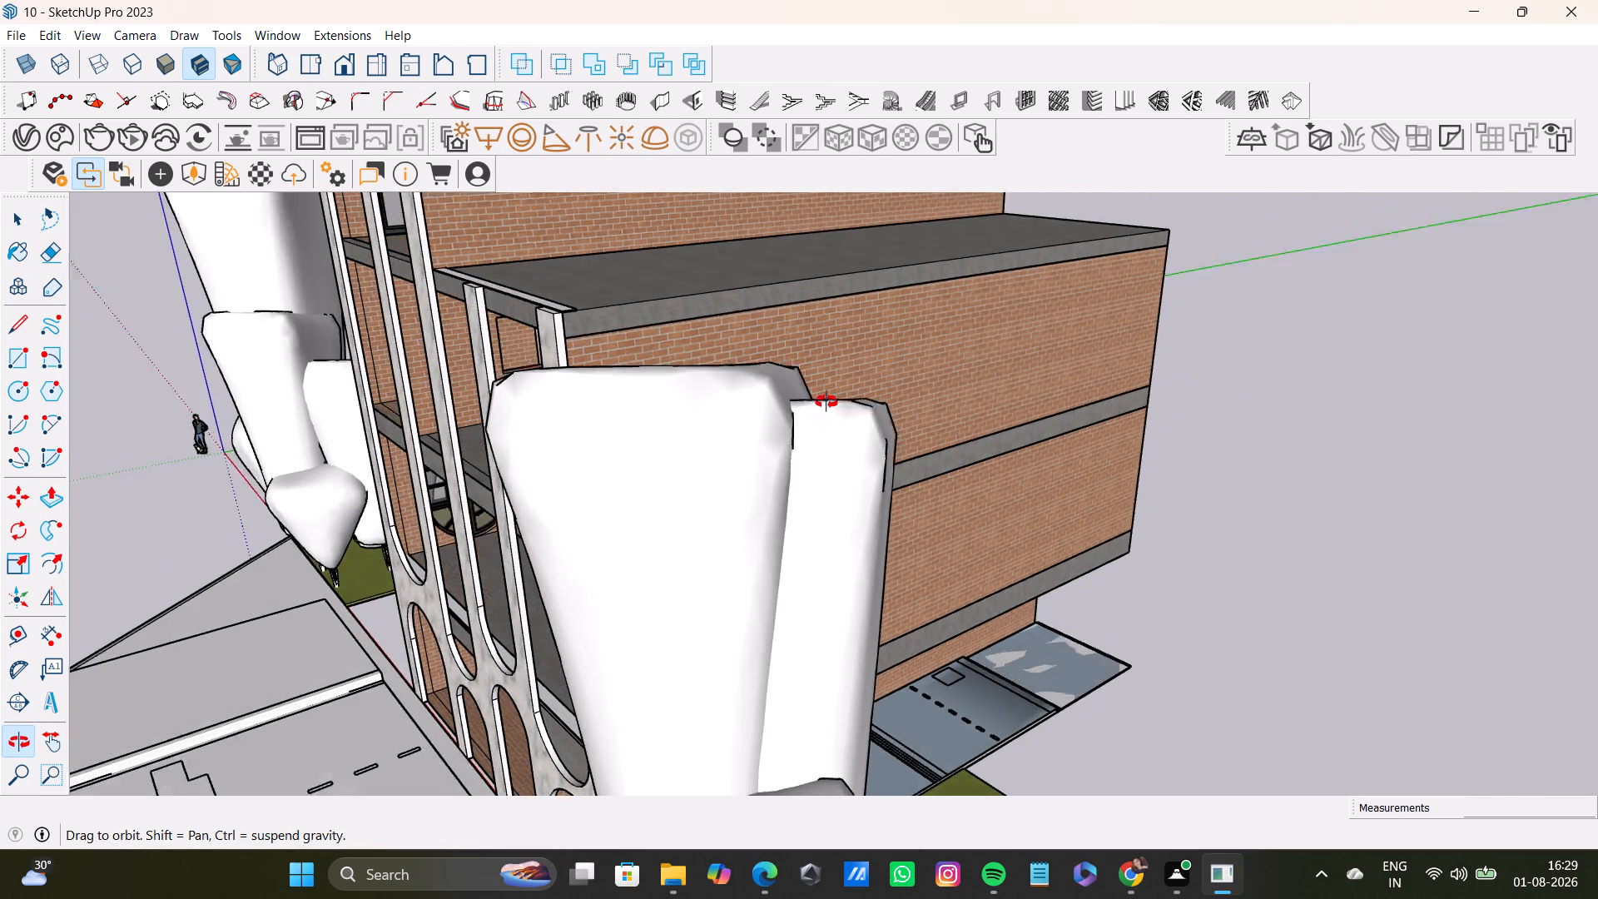
middle_click_drag(826, 402, 643, 593)
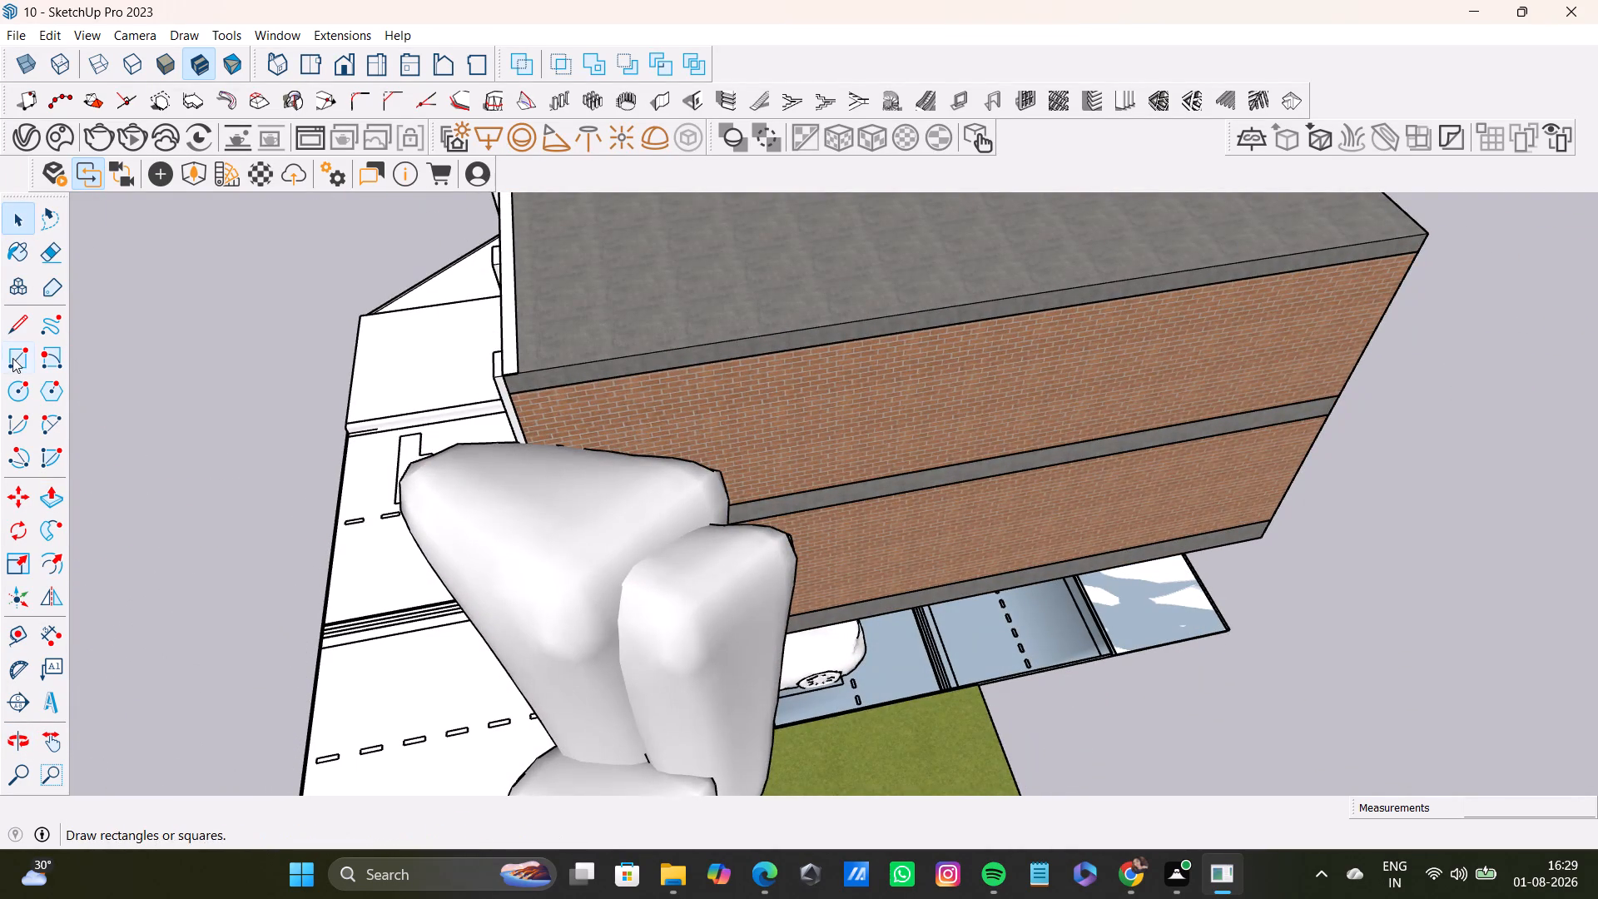
left_click(12, 358)
scroll(528, 370, "up", 3)
scroll(625, 318, "up", 3)
middle_click_drag(623, 319, 504, 300, "shift")
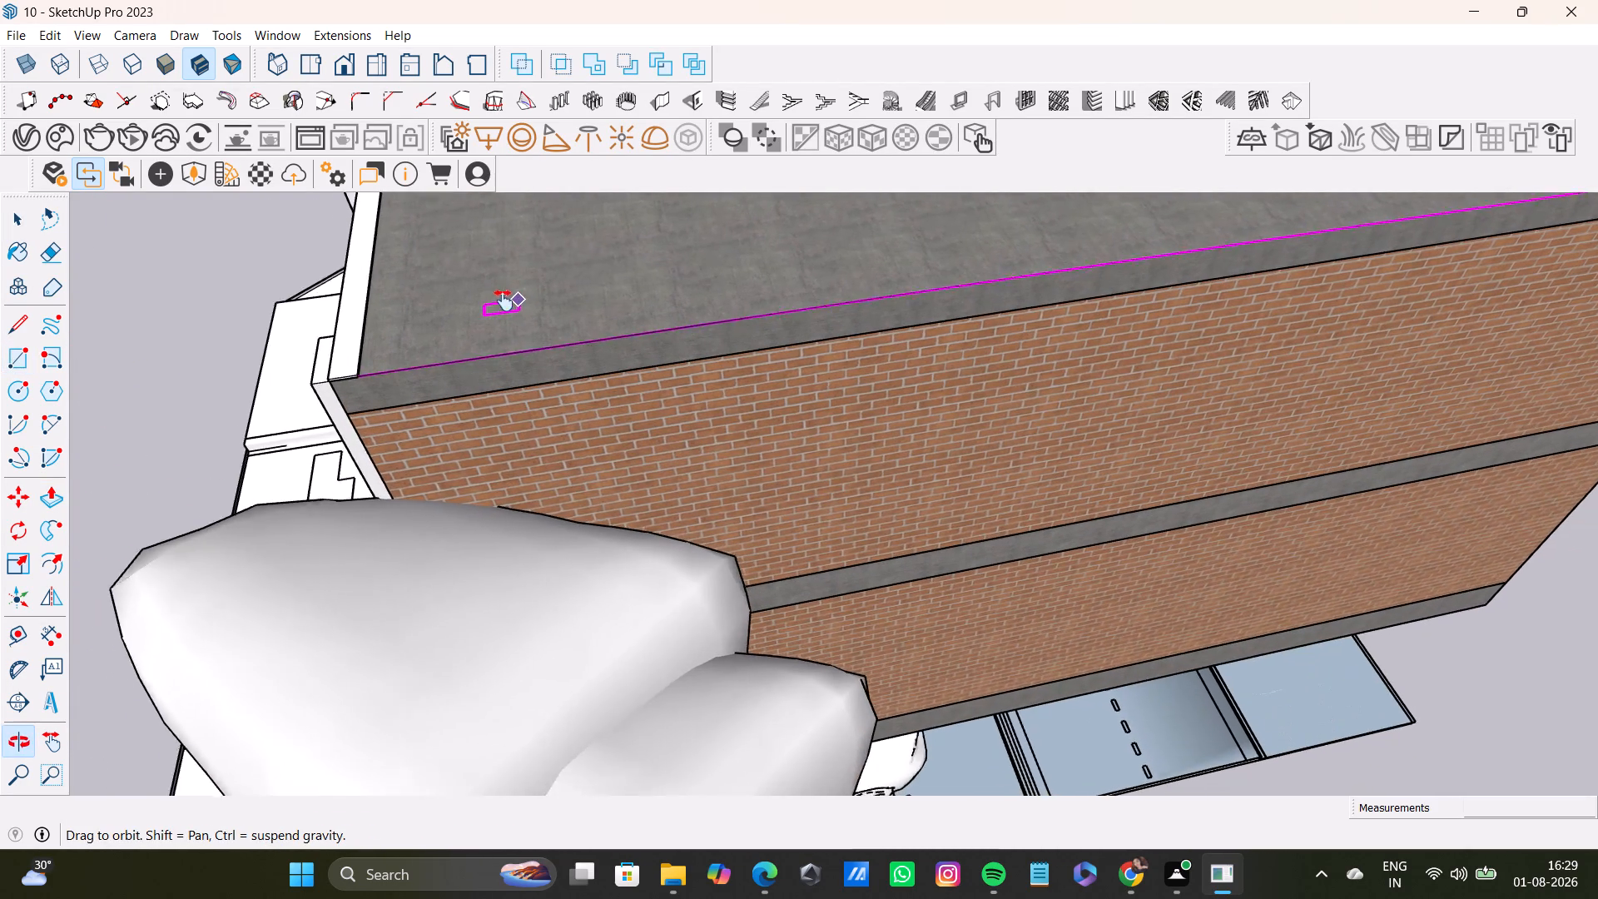
middle_click_drag(504, 300, 432, 315, "shift")
left_click(268, 391)
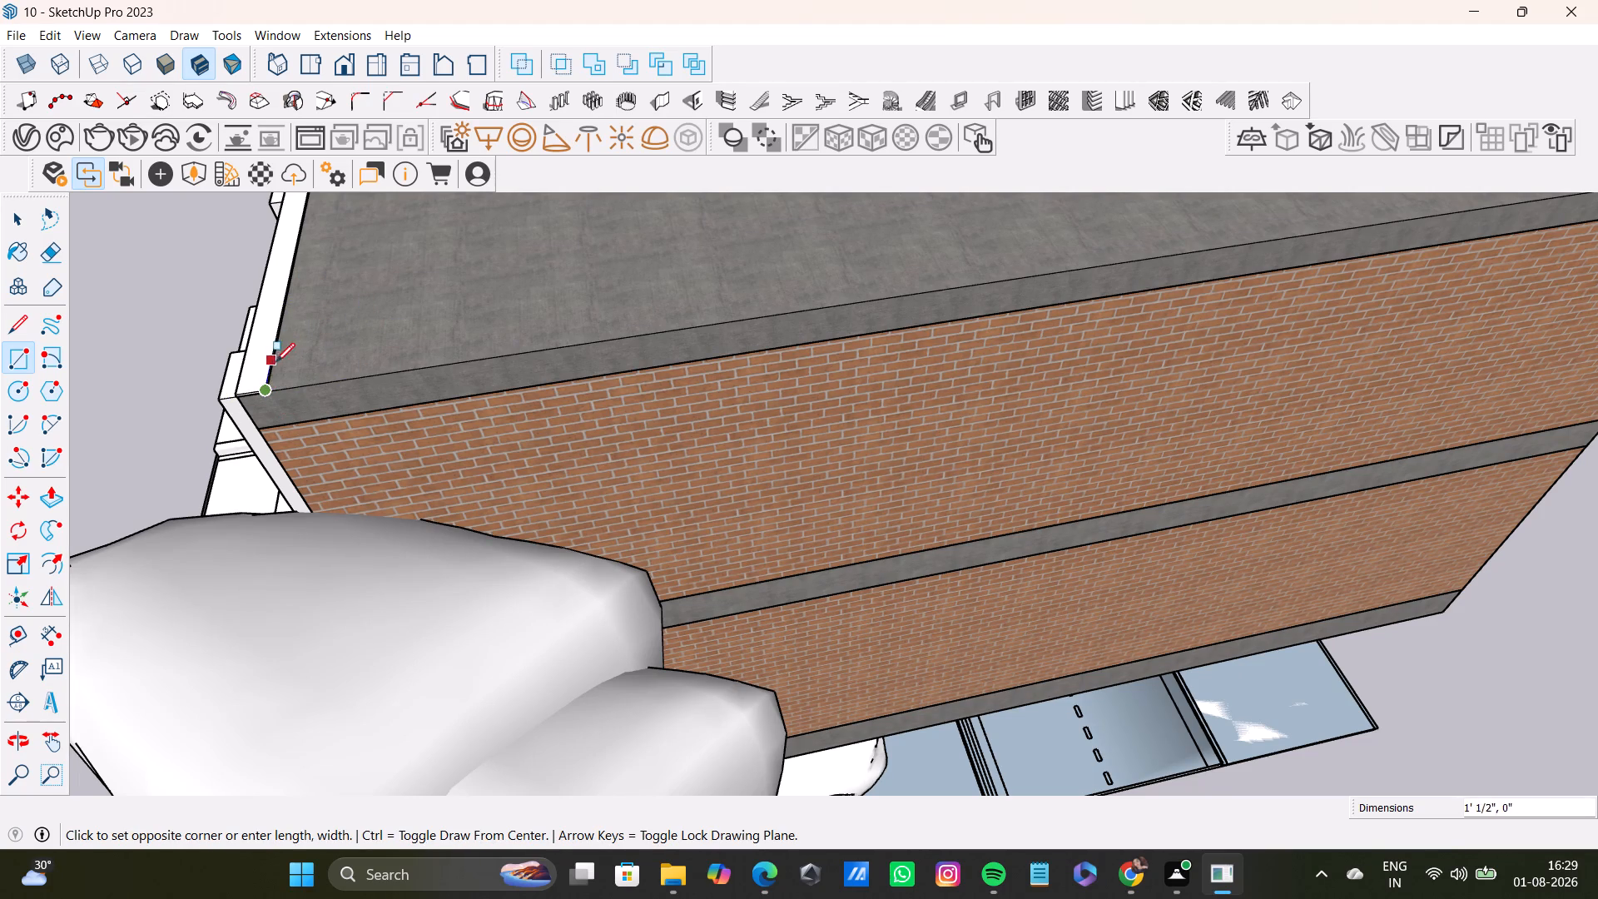
key("space")
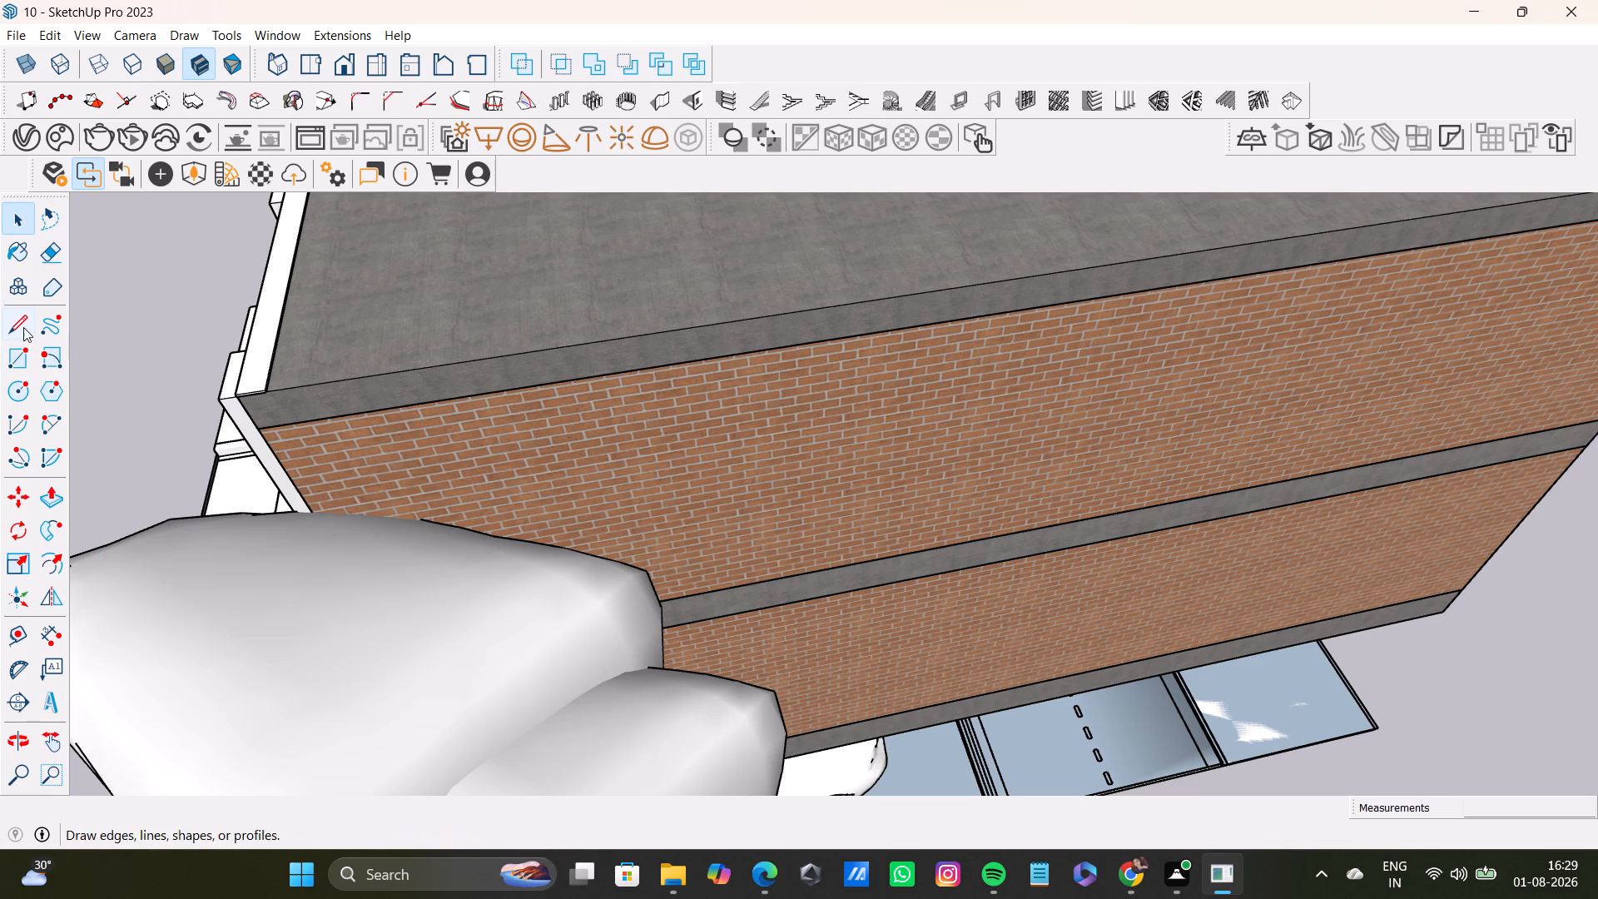
left_click(29, 348)
left_click(275, 368)
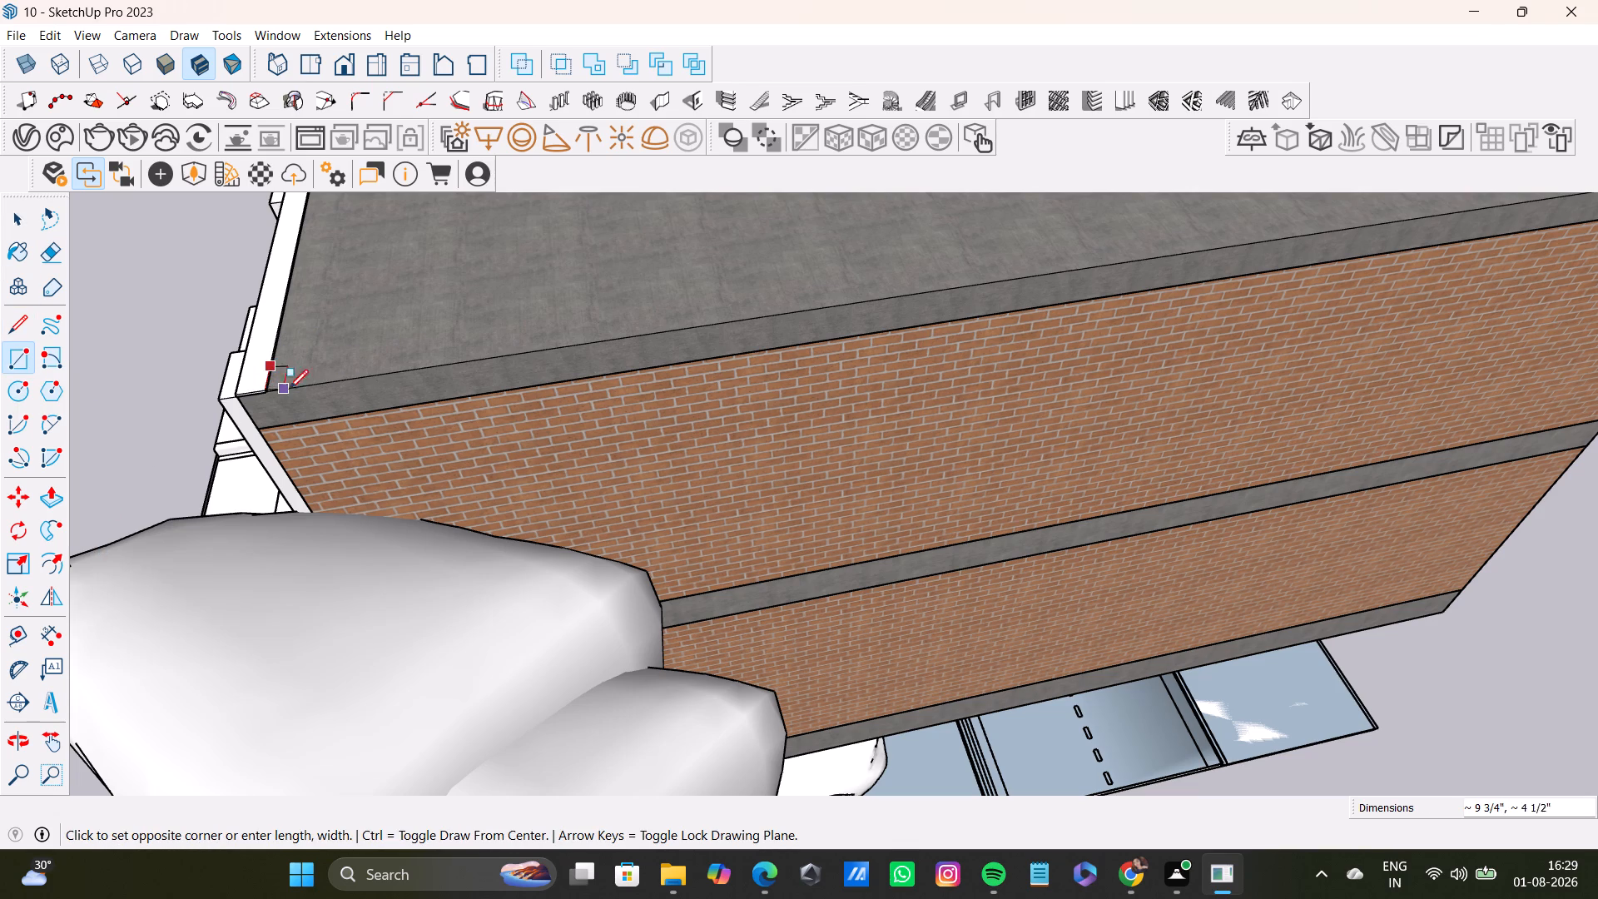
middle_click_drag(737, 307, 0, 464)
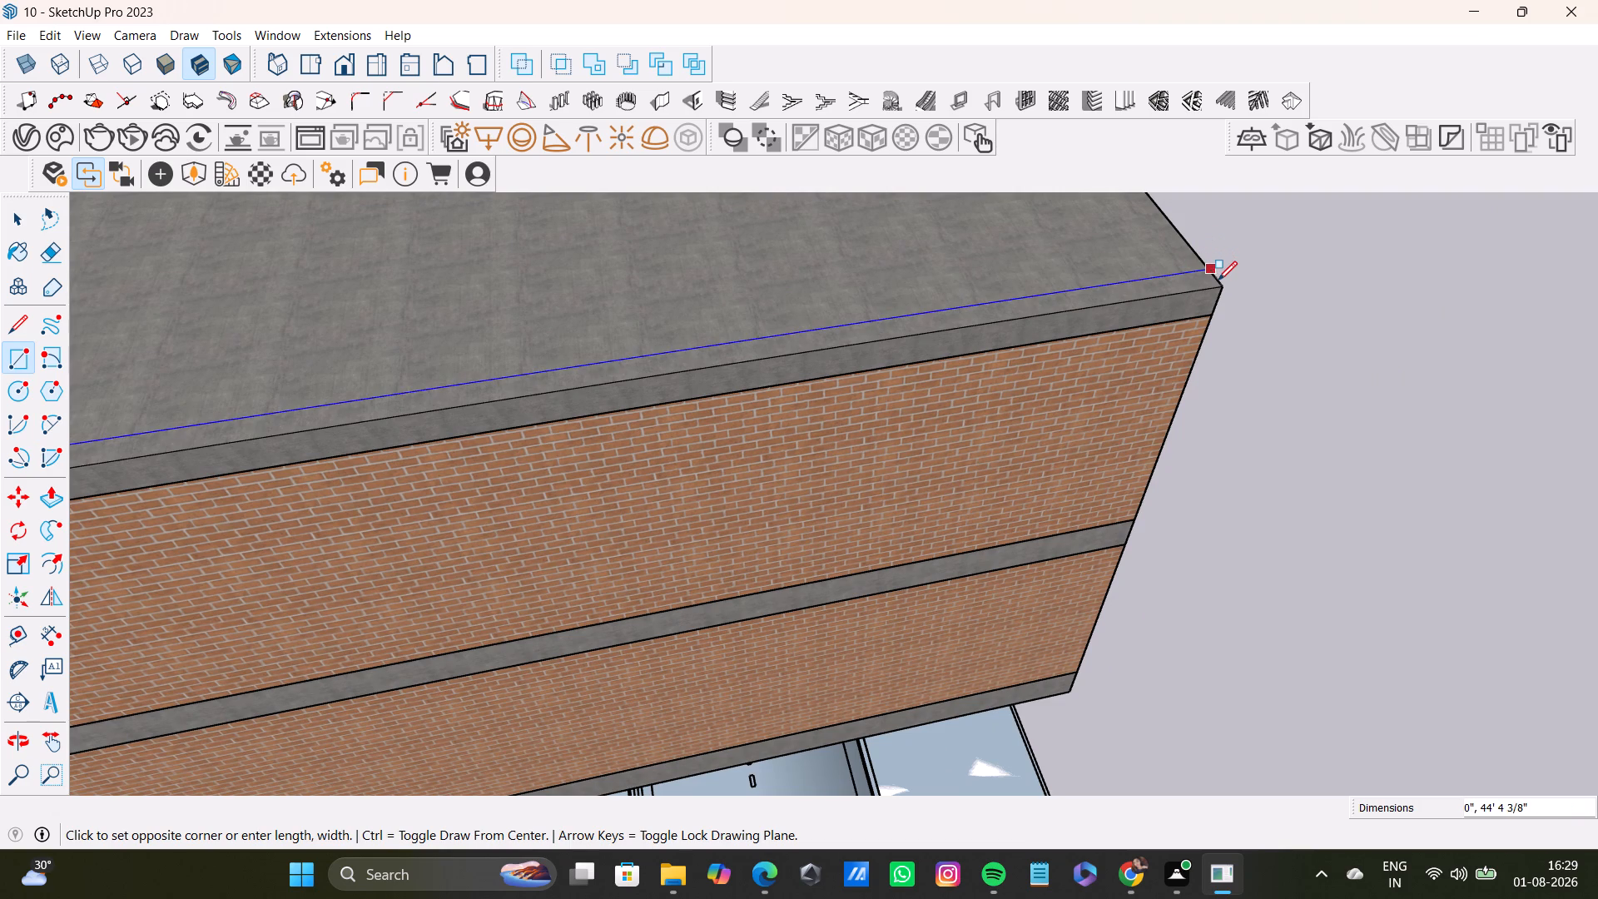
left_click(1218, 285)
key("space")
scroll(753, 463, "down", 3)
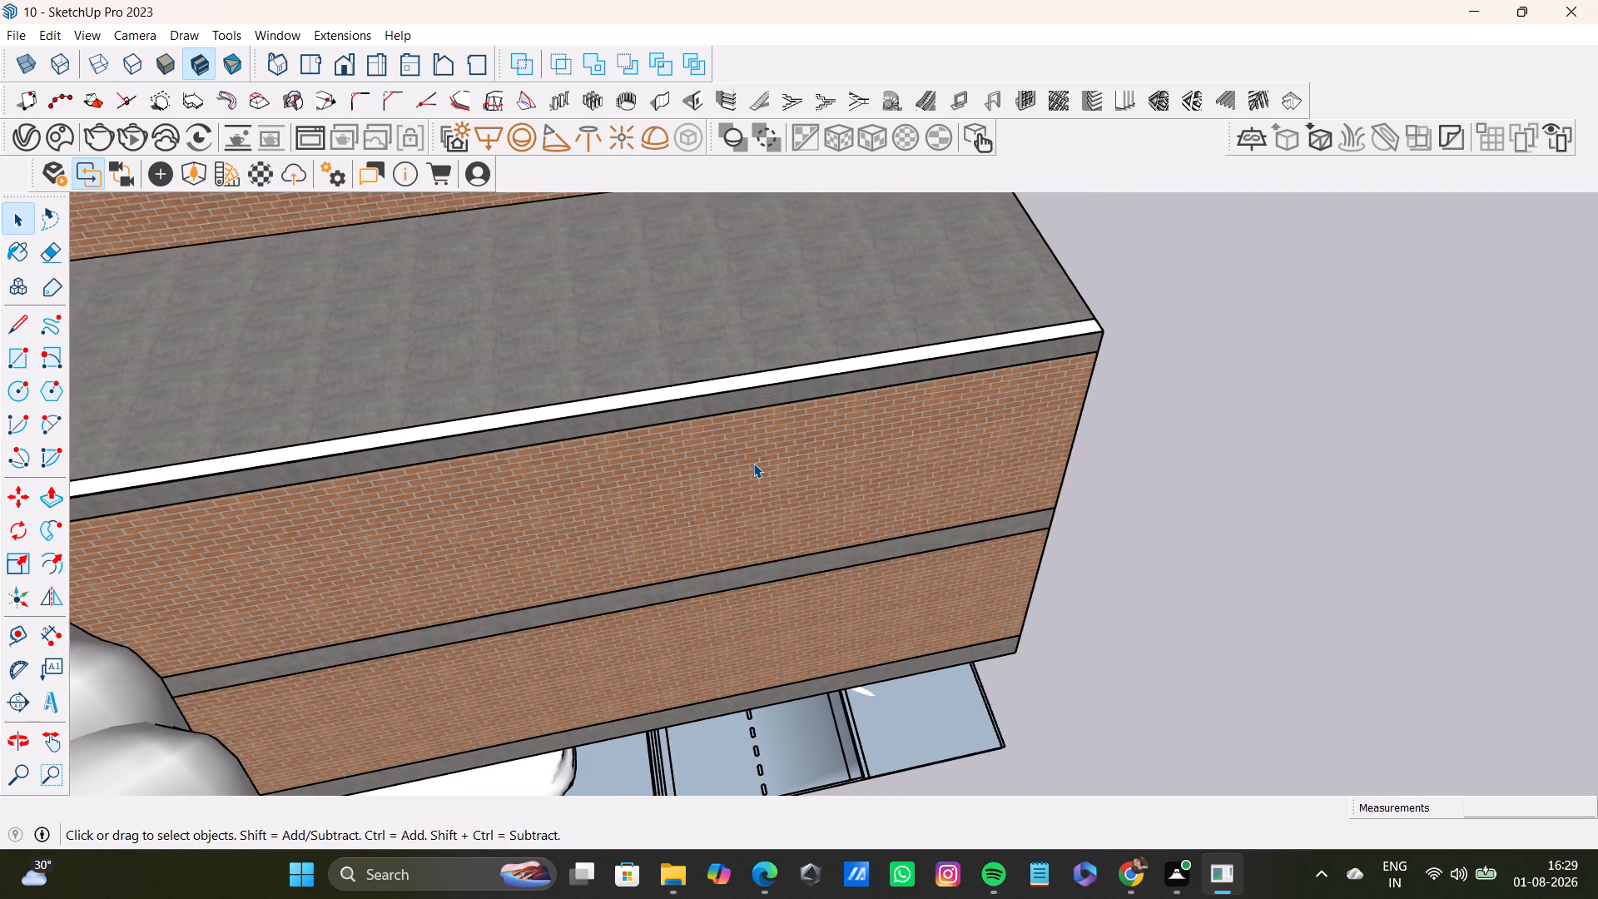
Push/Pull the long side strip on the lower roof to a thickness of about 1 5/8".
key("p")
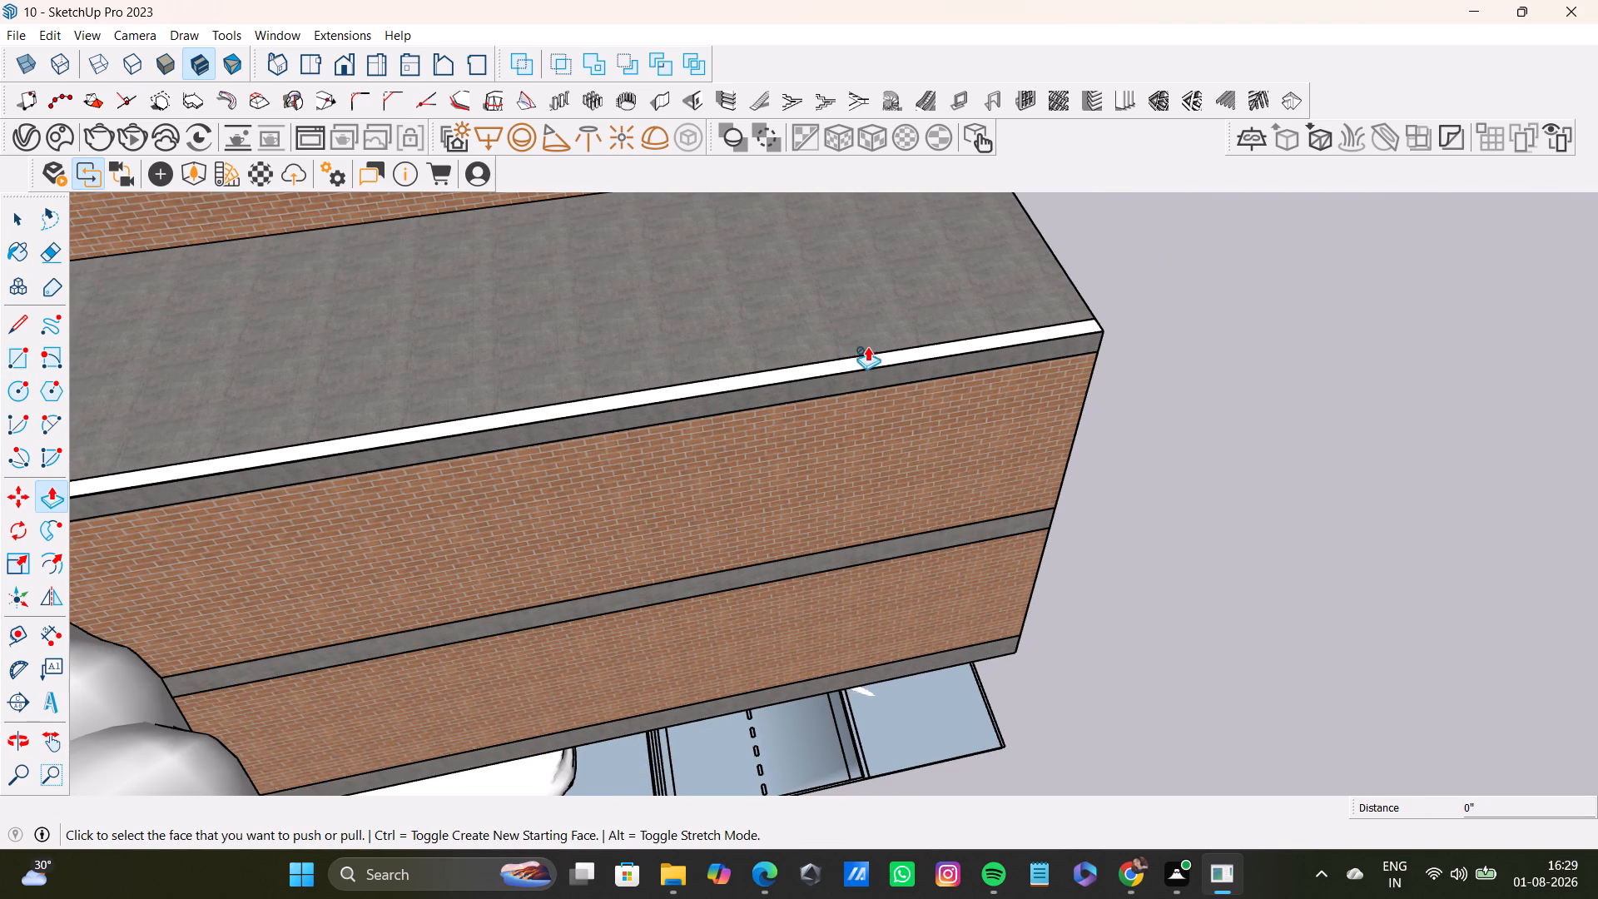
left_click(870, 355)
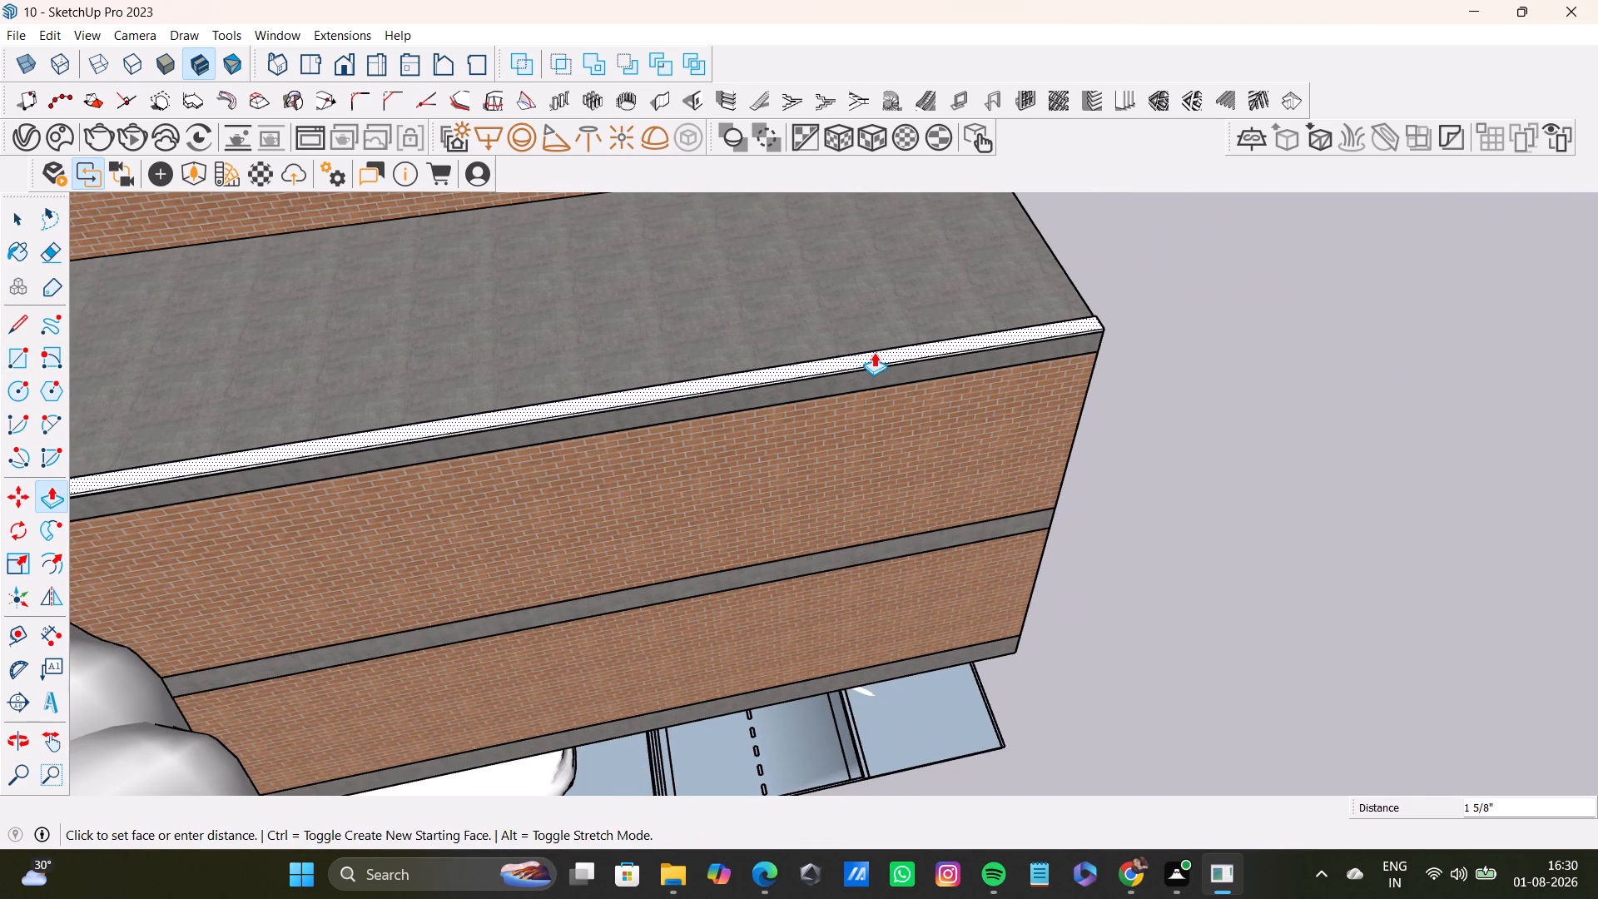
left_click(874, 352)
key("space")
left_click(1255, 318)
scroll(1032, 478, "down", 3)
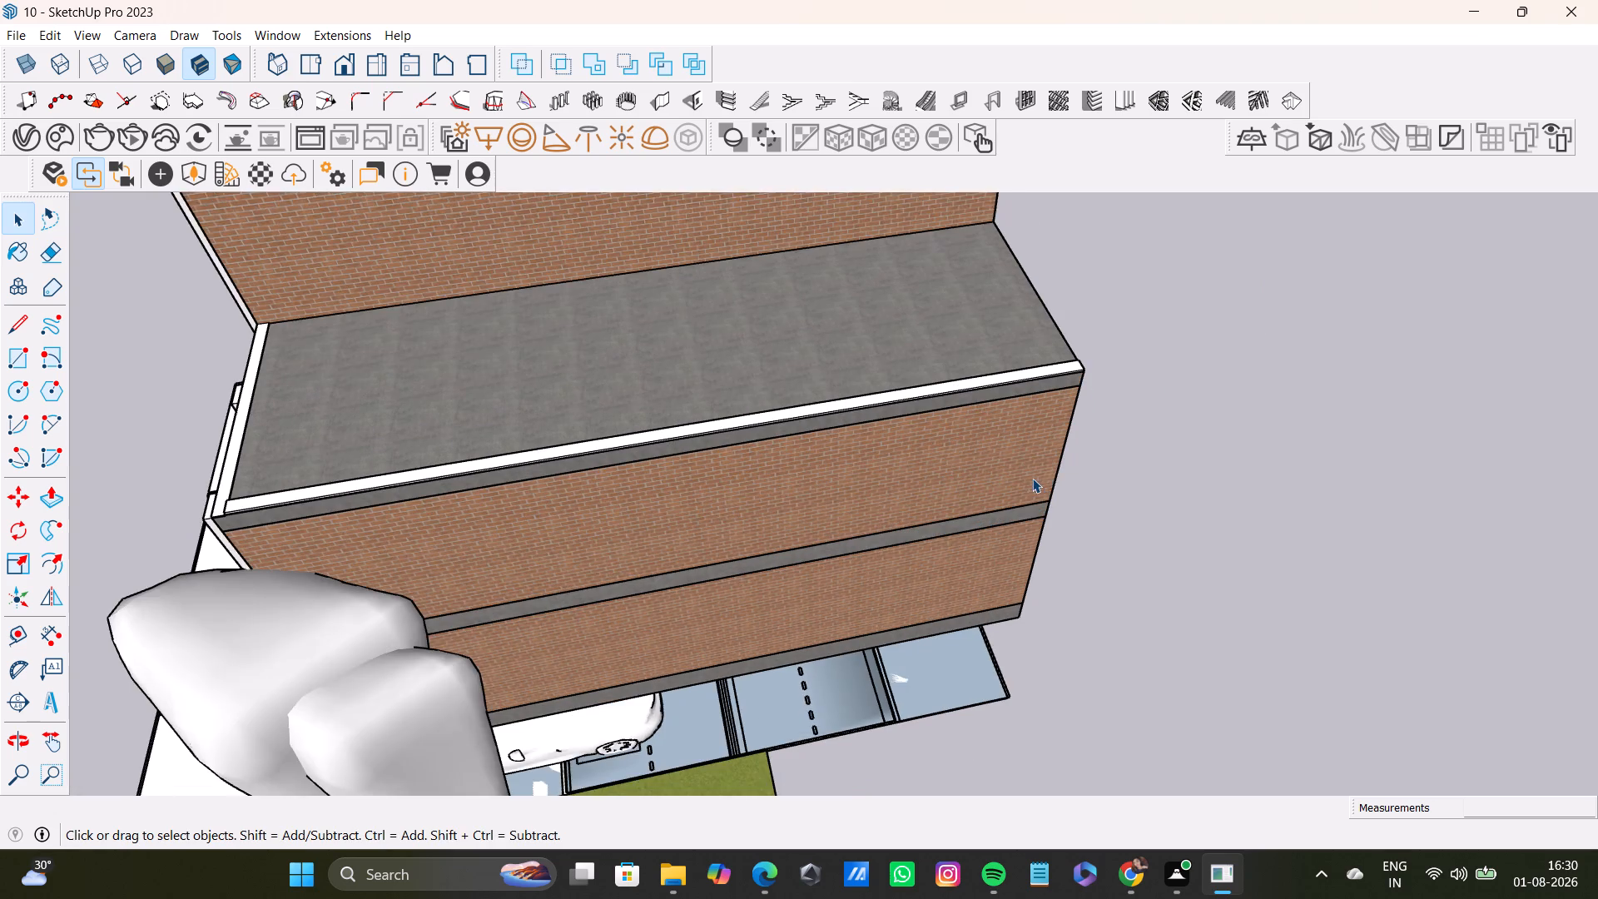
middle_click_drag(1032, 478, 1326, 351, "shift")
scroll(558, 327, "up", 5)
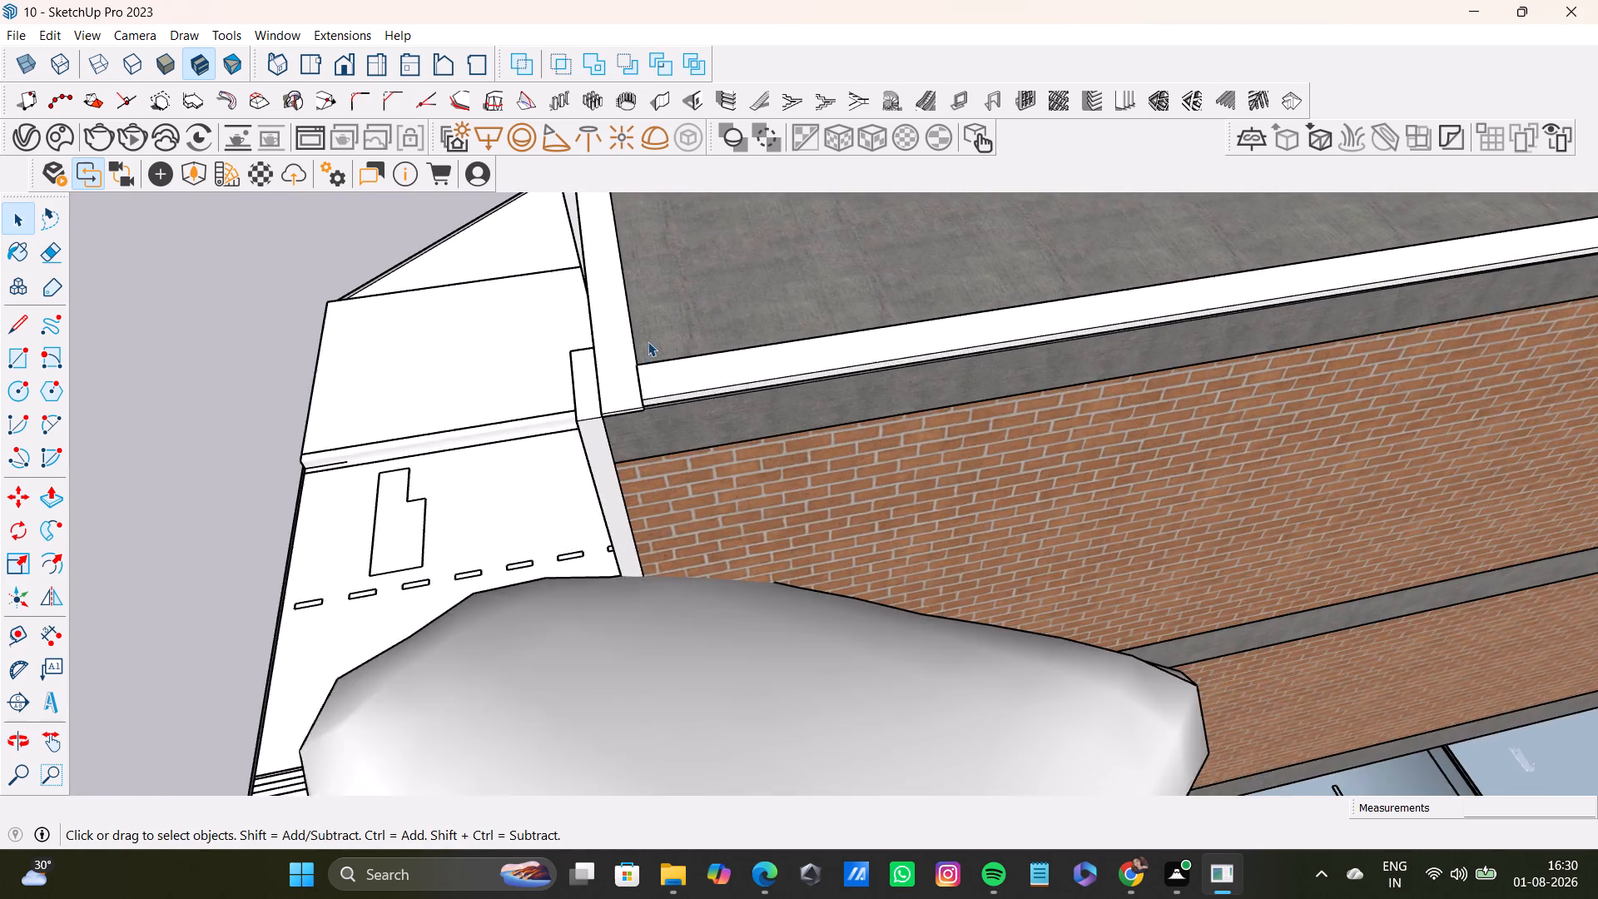
Check whether the long side strip selects separately from the front strip at the lower roof's corner.
scroll(648, 341, "up", 7)
scroll(618, 409, "up", 3)
middle_click_drag(690, 418, 551, 404)
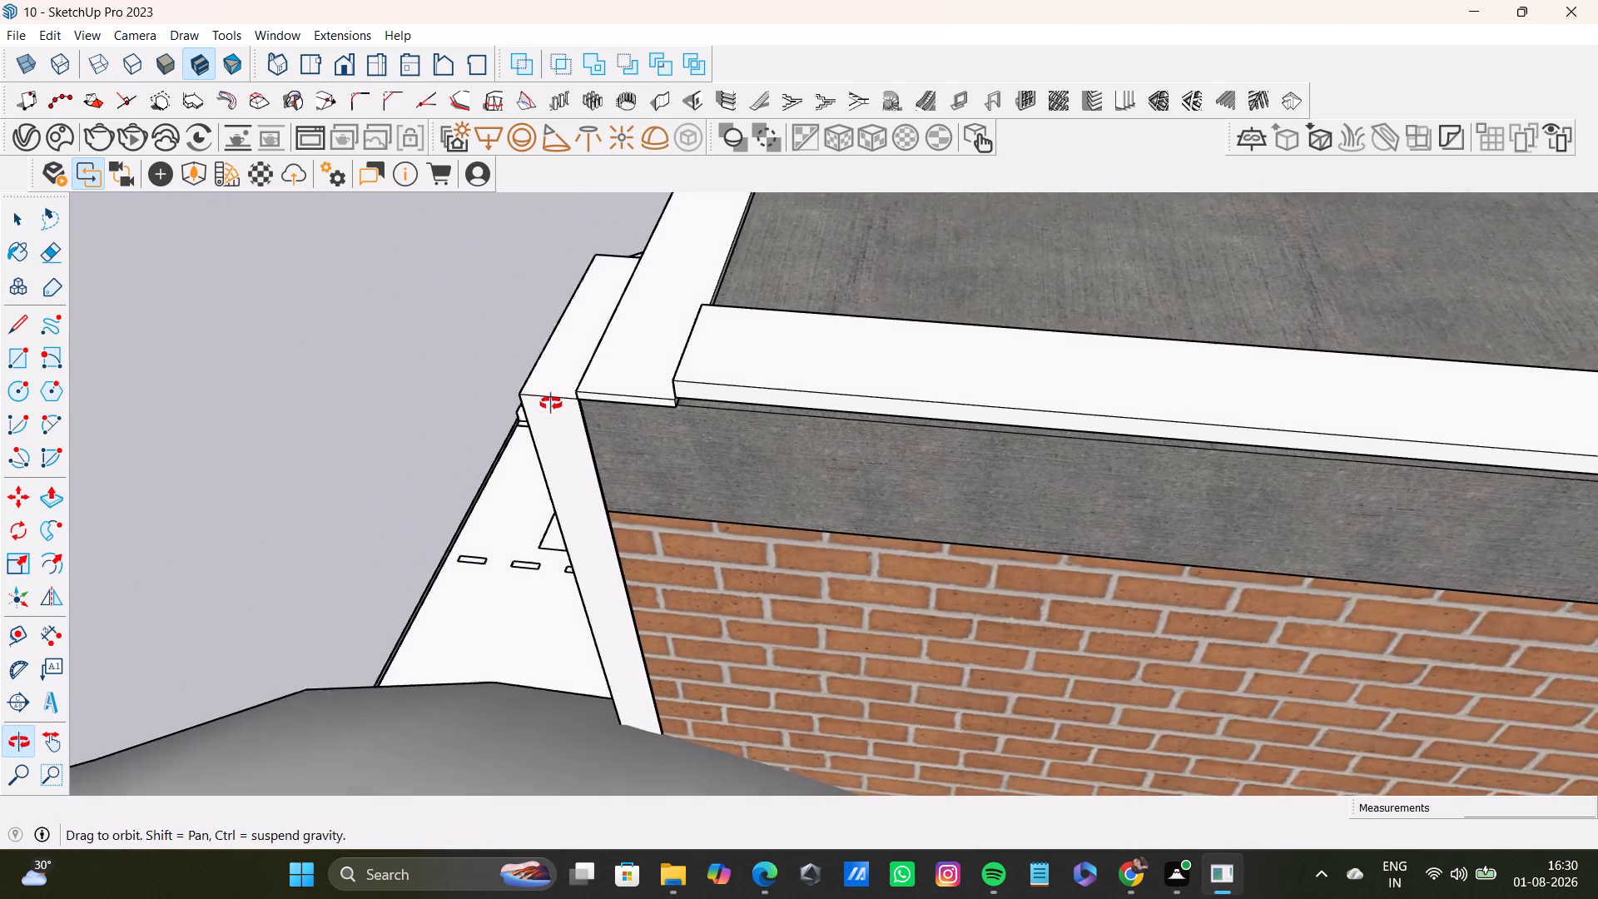
middle_click_drag(551, 404, 578, 291)
triple_click(726, 385)
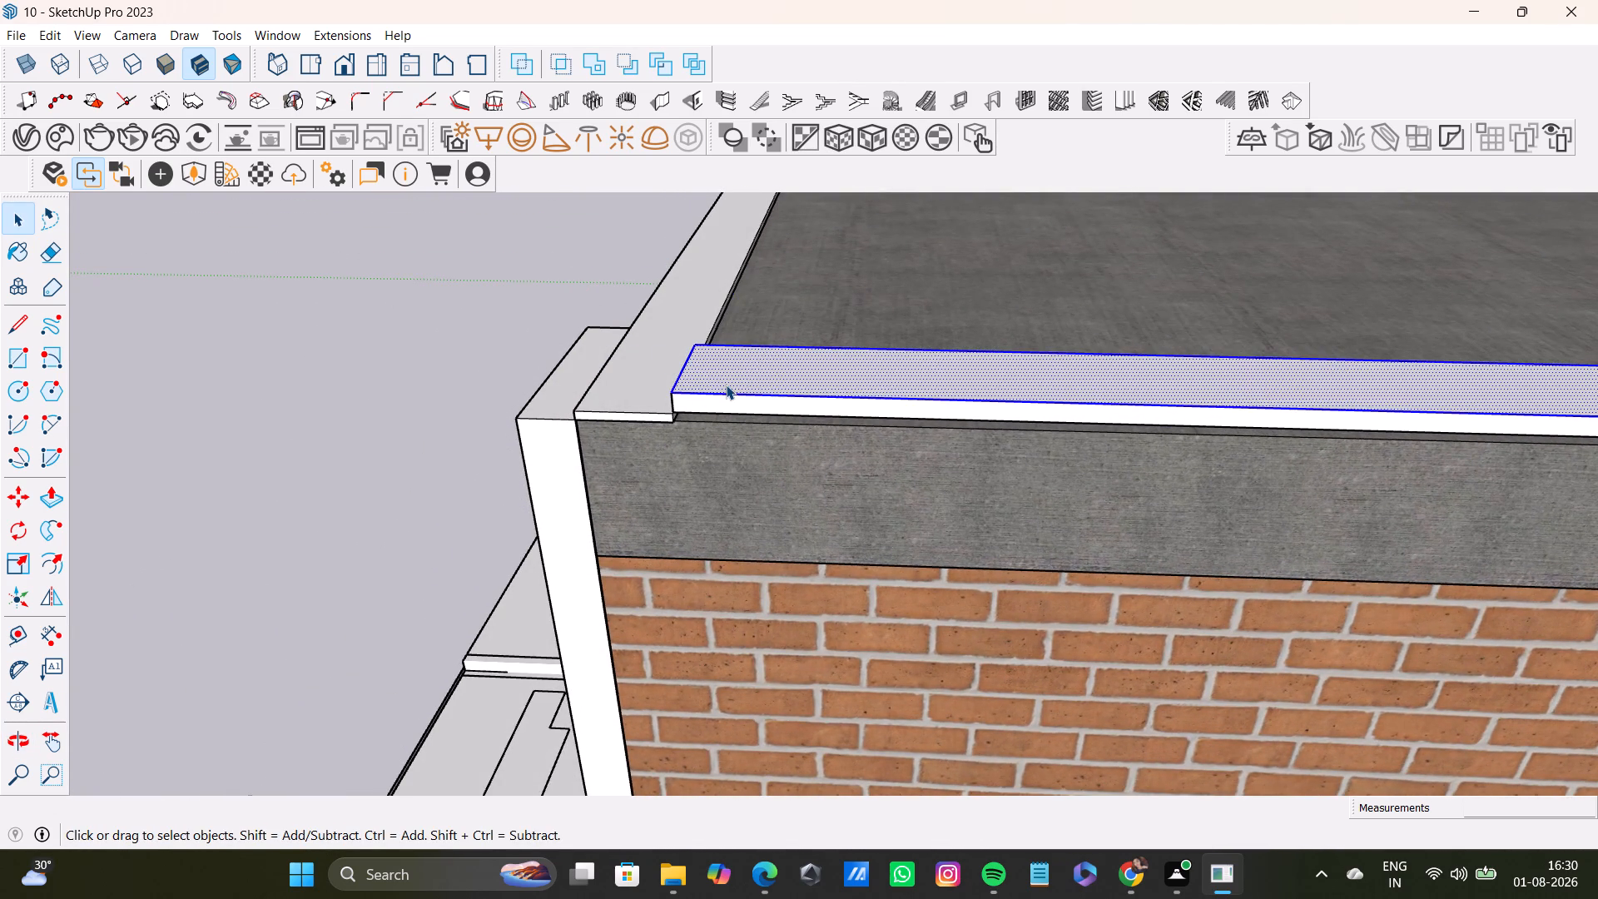
triple_click(726, 385)
triple_click(731, 404)
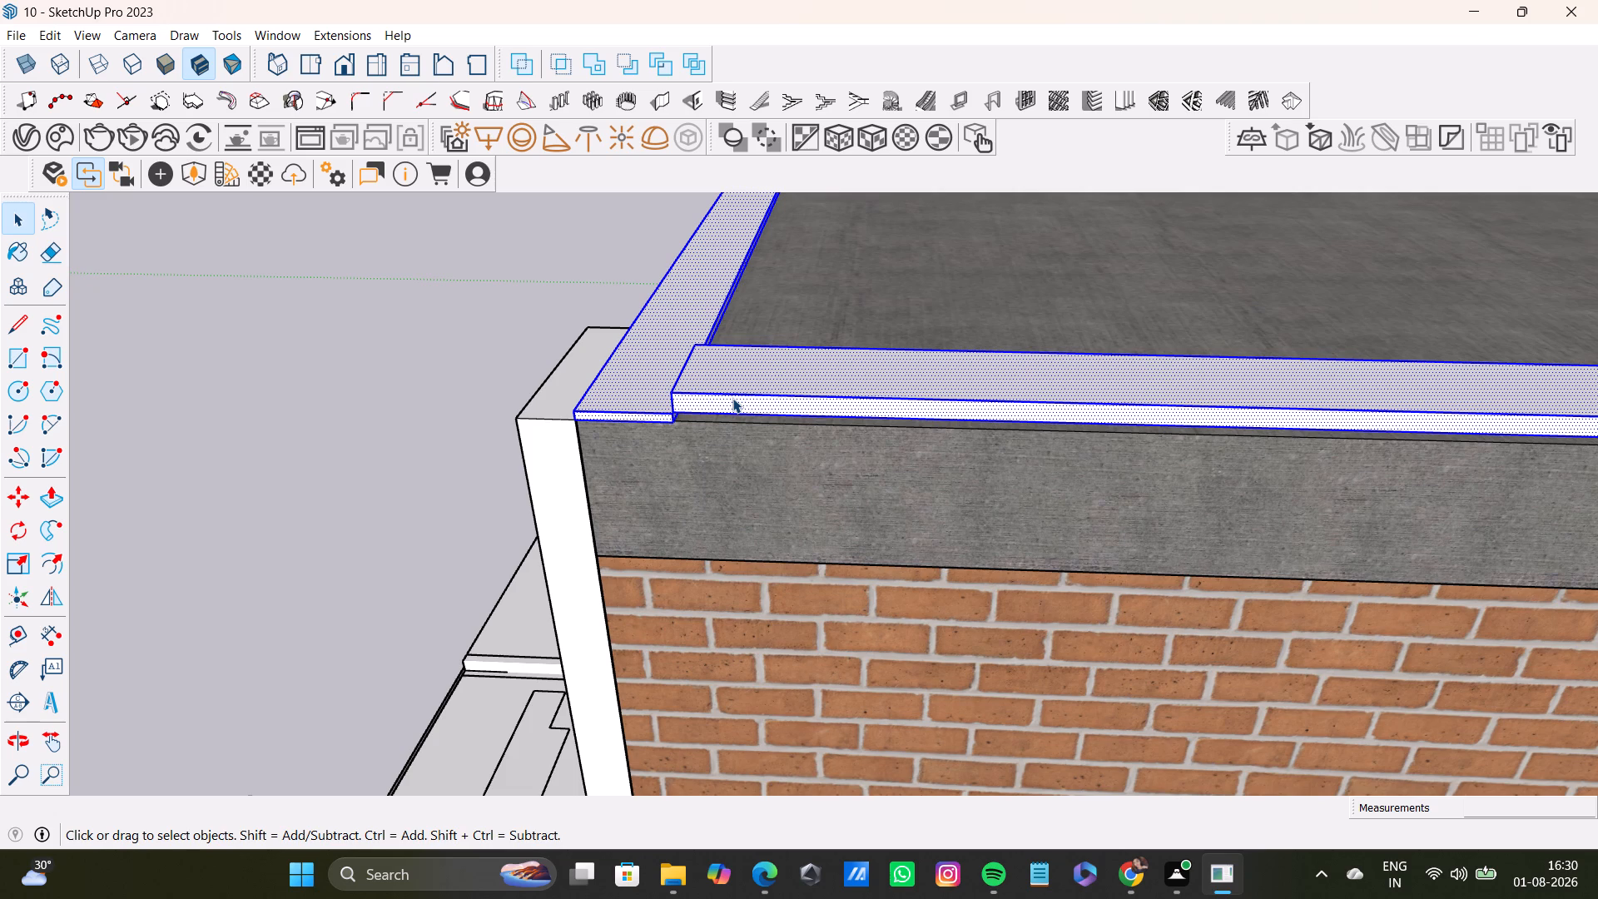
left_click(241, 415)
triple_click(797, 385)
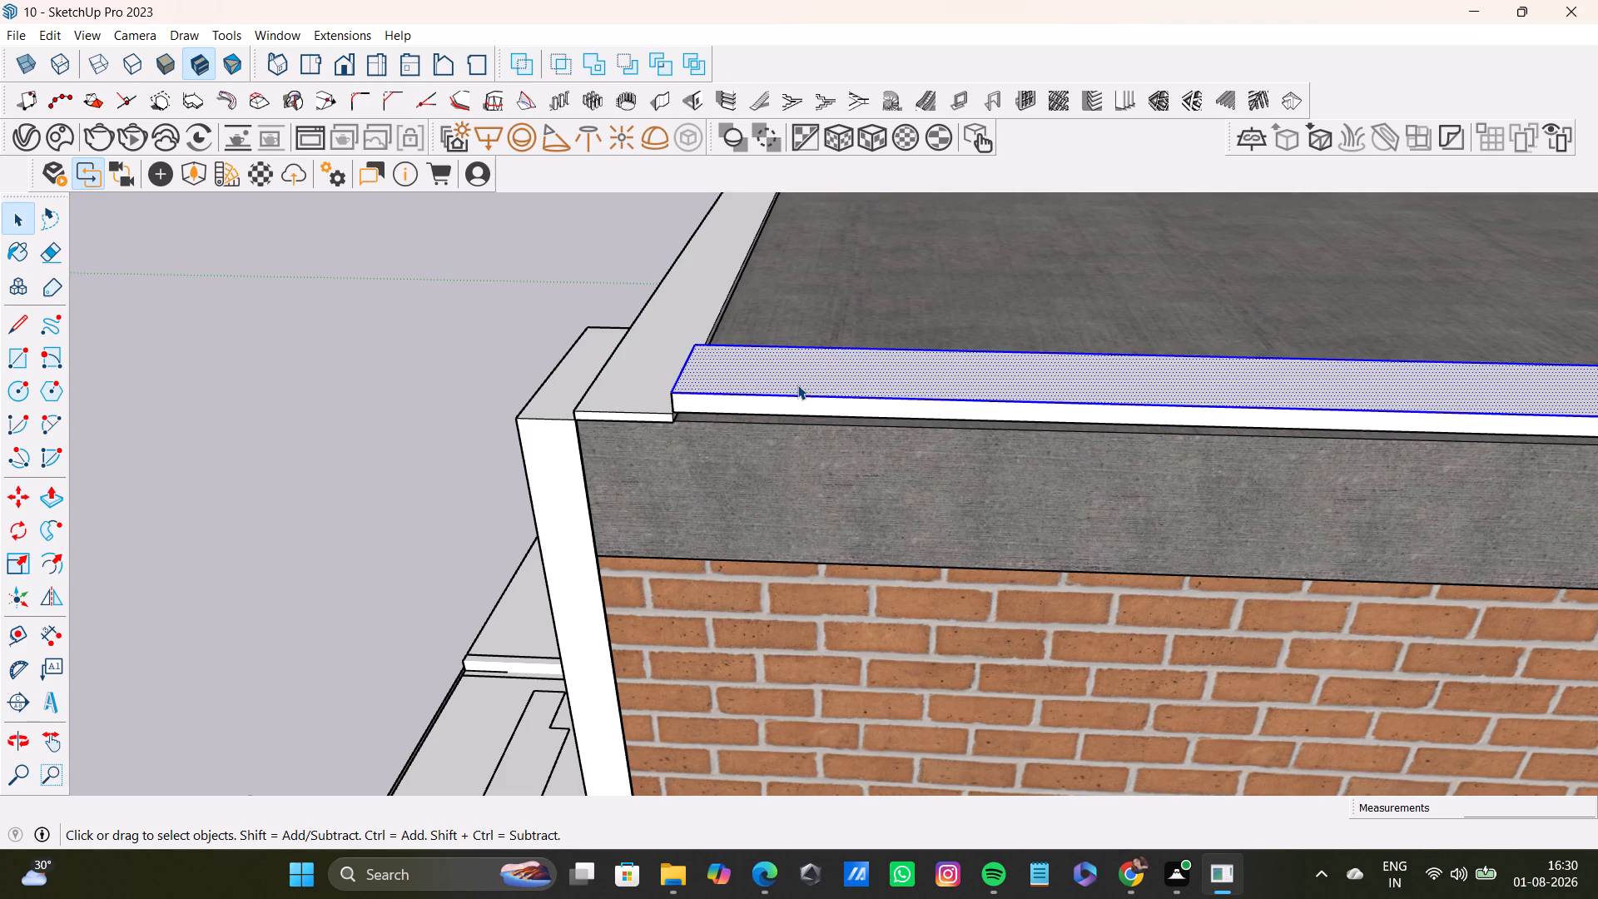
left_click(324, 369)
left_click(806, 369)
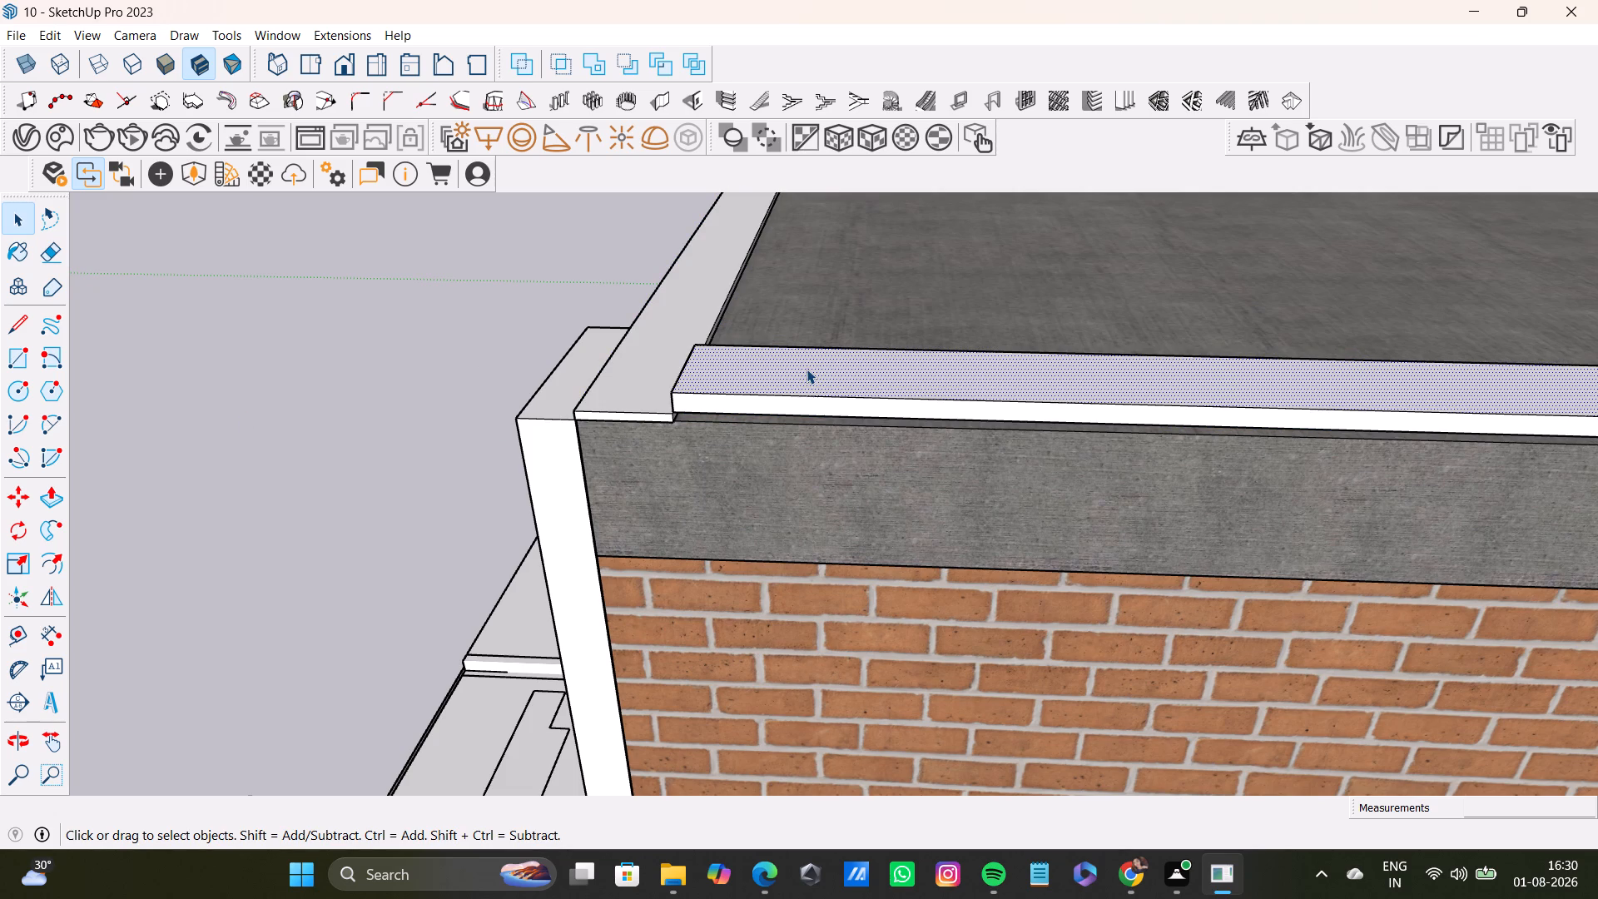
middle_click_drag(770, 397, 785, 300)
double_click(747, 396)
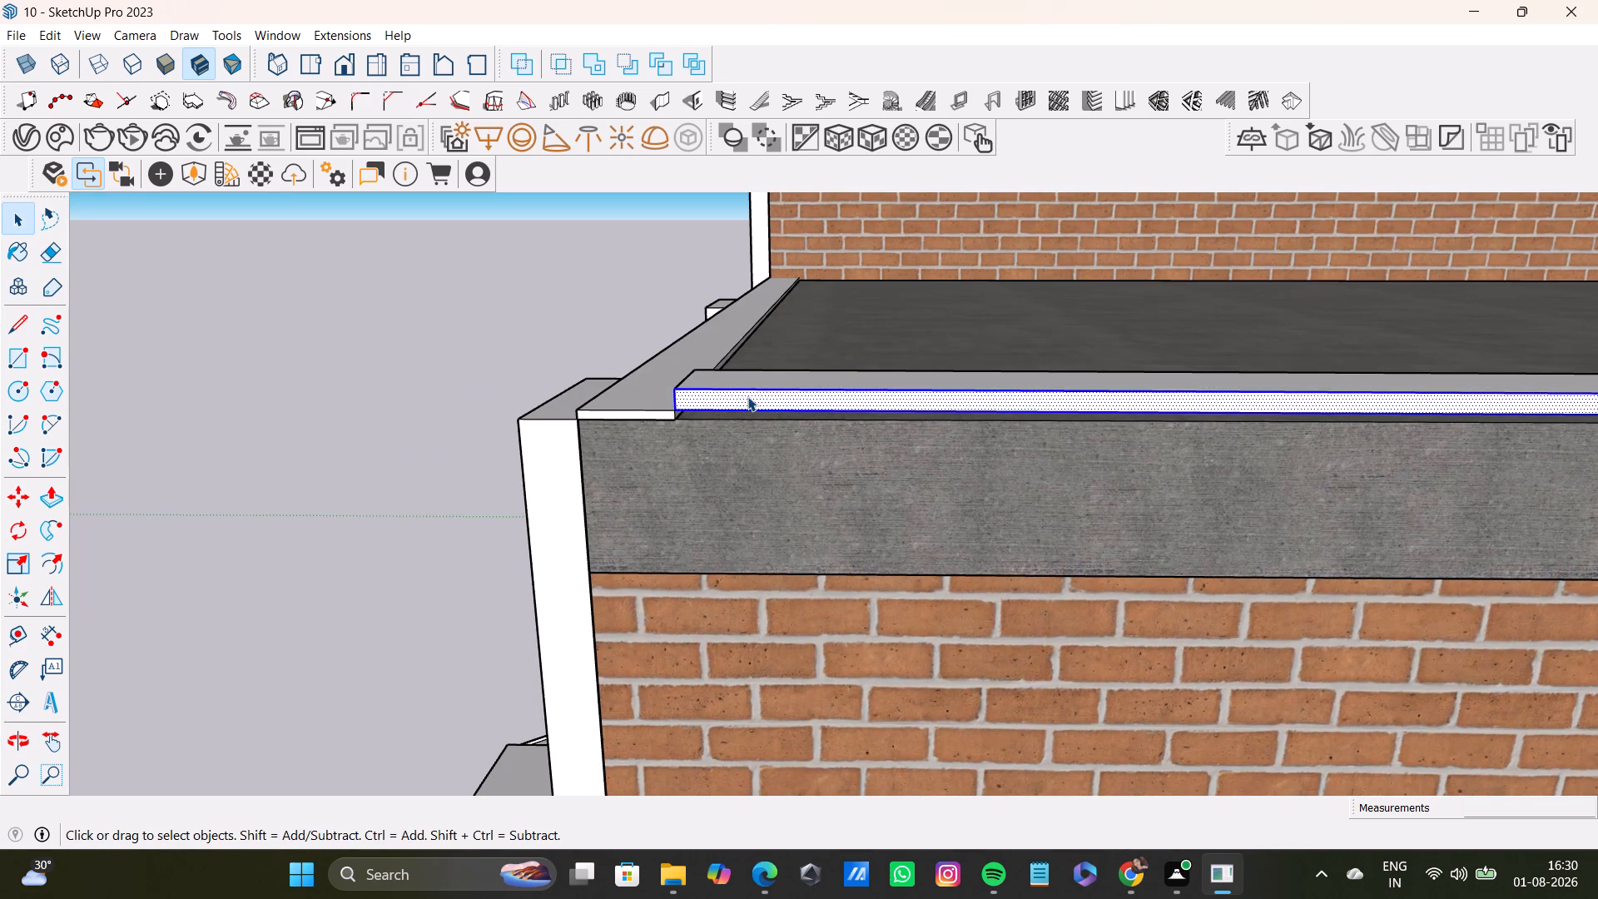
double_click(747, 396)
triple_click(747, 392)
Push/Pull the long side strip's end face back about 7/8" from the front strip.
middle_click_drag(754, 396, 977, 387)
scroll(585, 399, "up", 8)
scroll(737, 418, "down", 1)
scroll(753, 426, "up", 3)
middle_click_drag(753, 426, 613, 424)
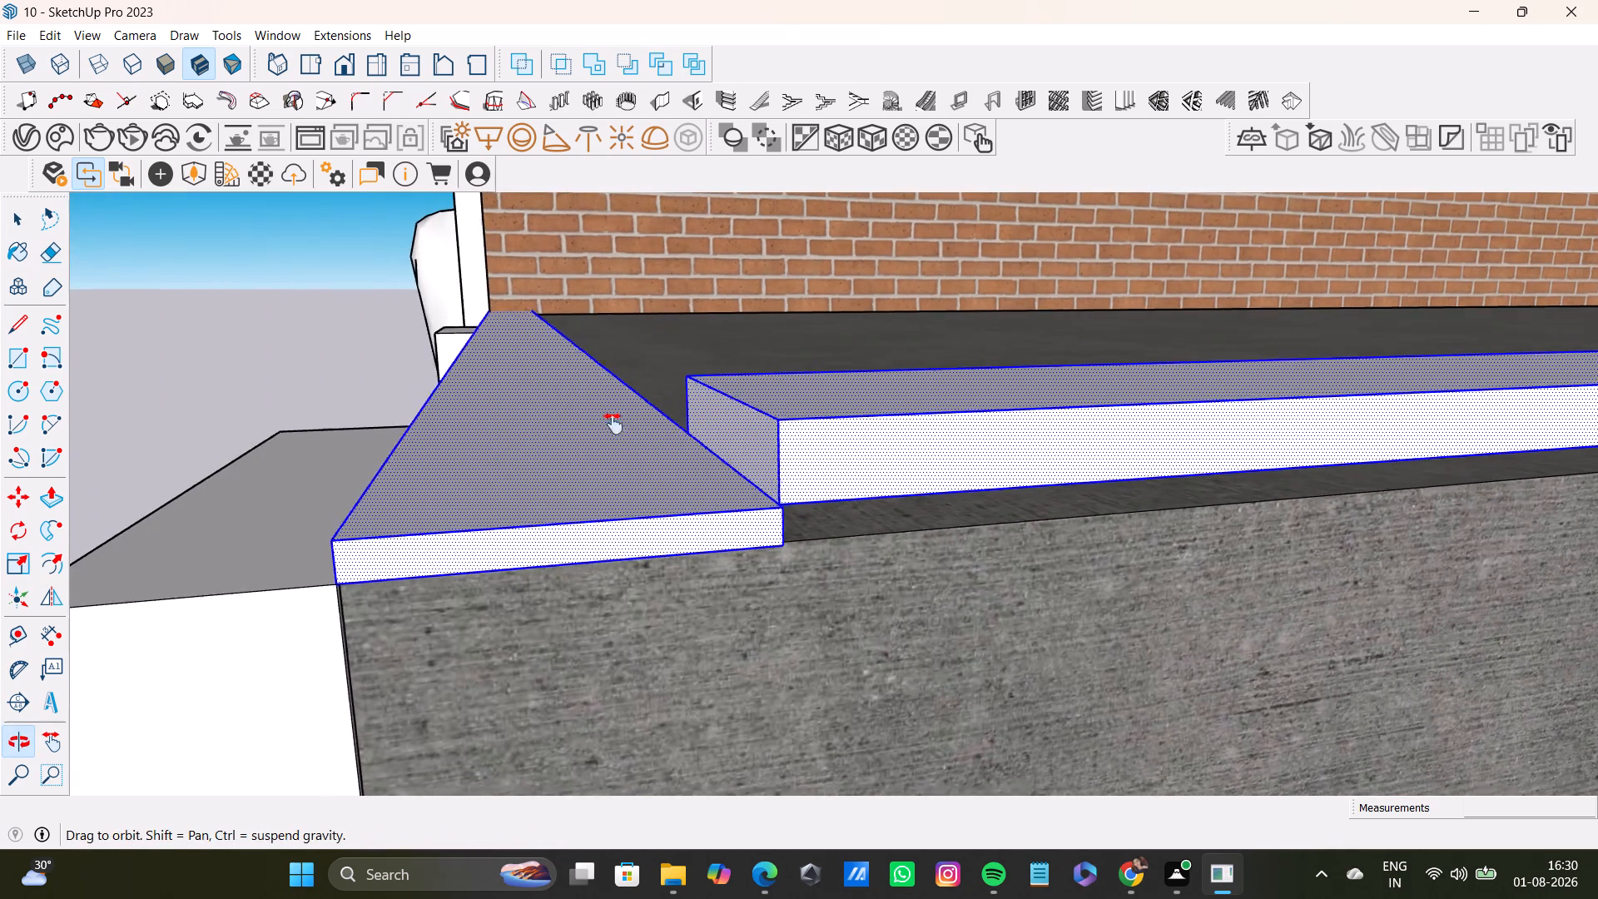
middle_click_drag(613, 424, 590, 424)
left_click(678, 446)
left_click(683, 446)
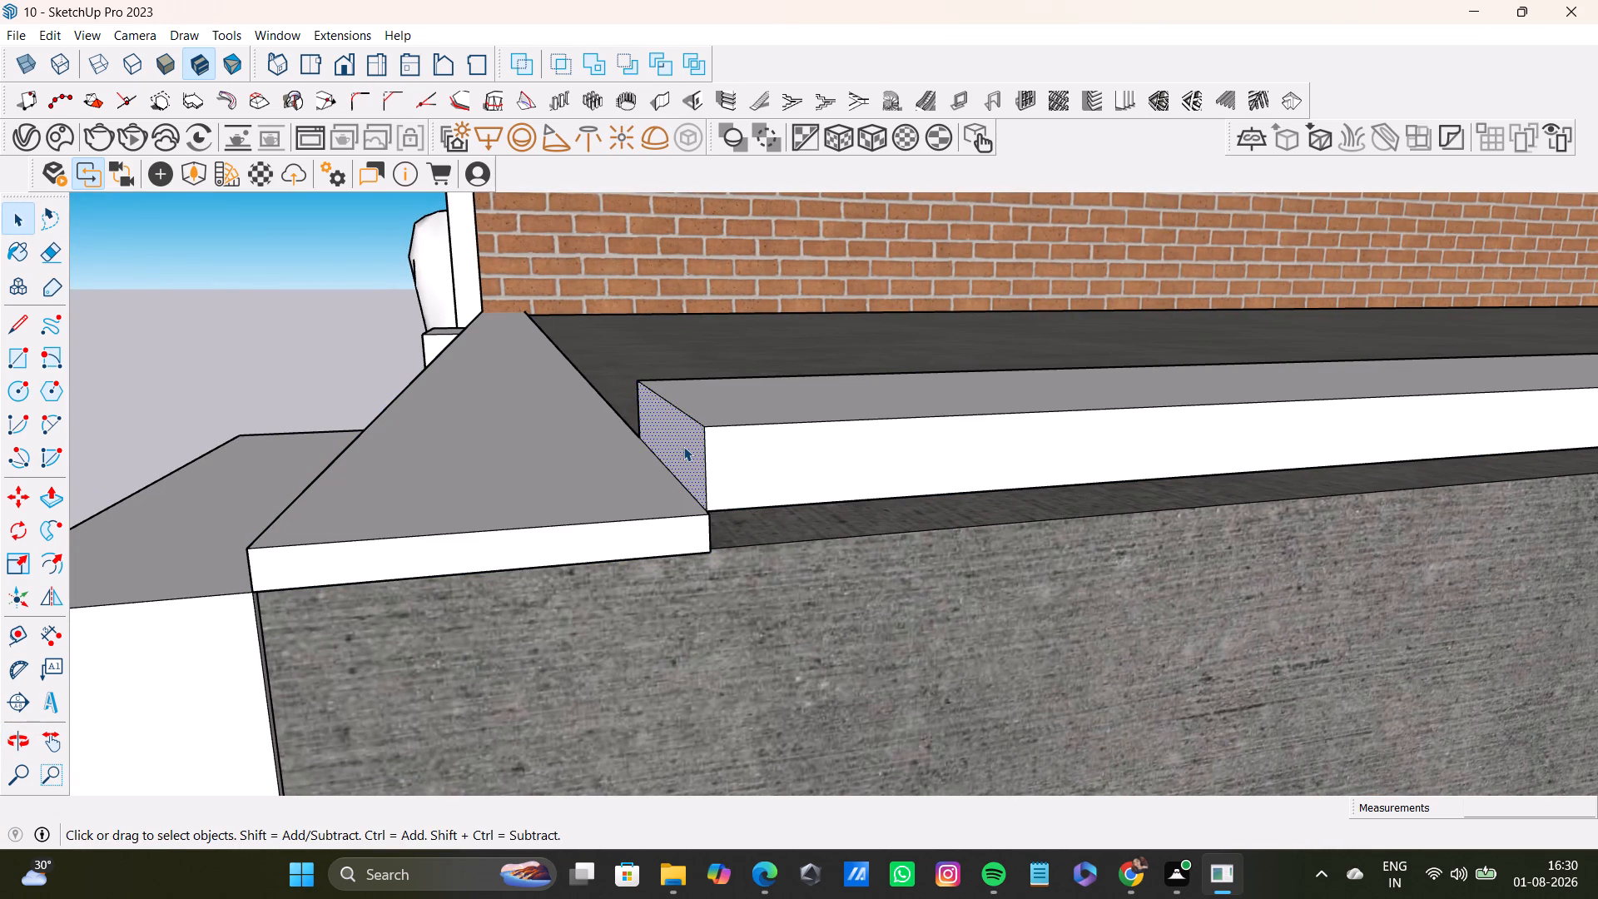
key("p")
left_click(684, 441)
left_click(724, 434)
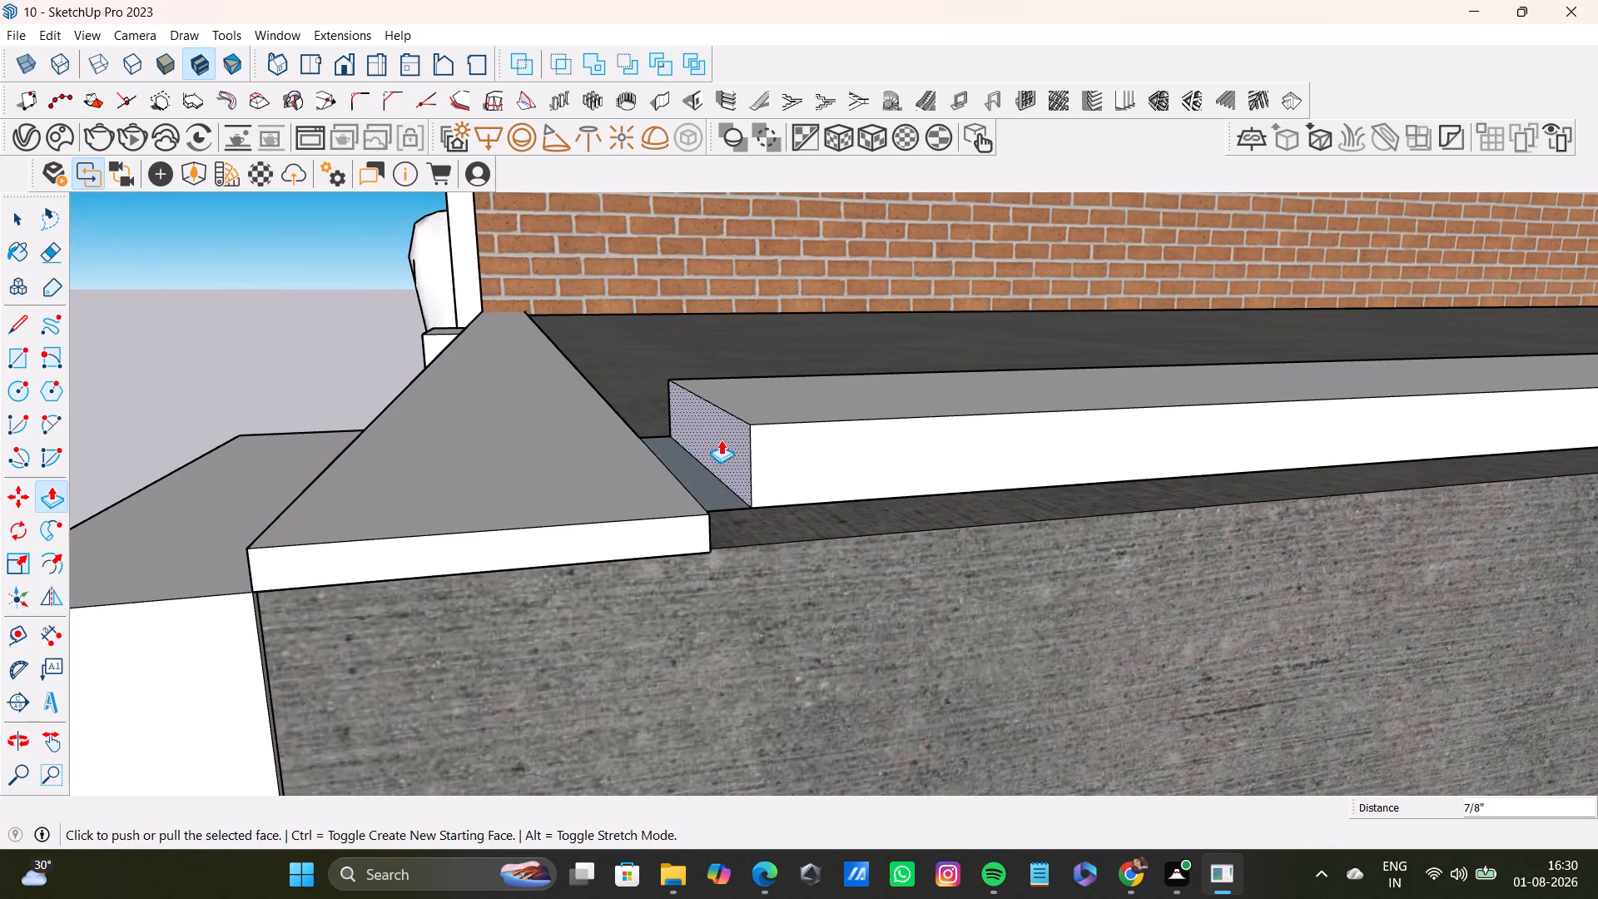
Delete the leftover face and its two short edges in the gap between the side strip and the front strip.
key("space")
left_click(721, 502)
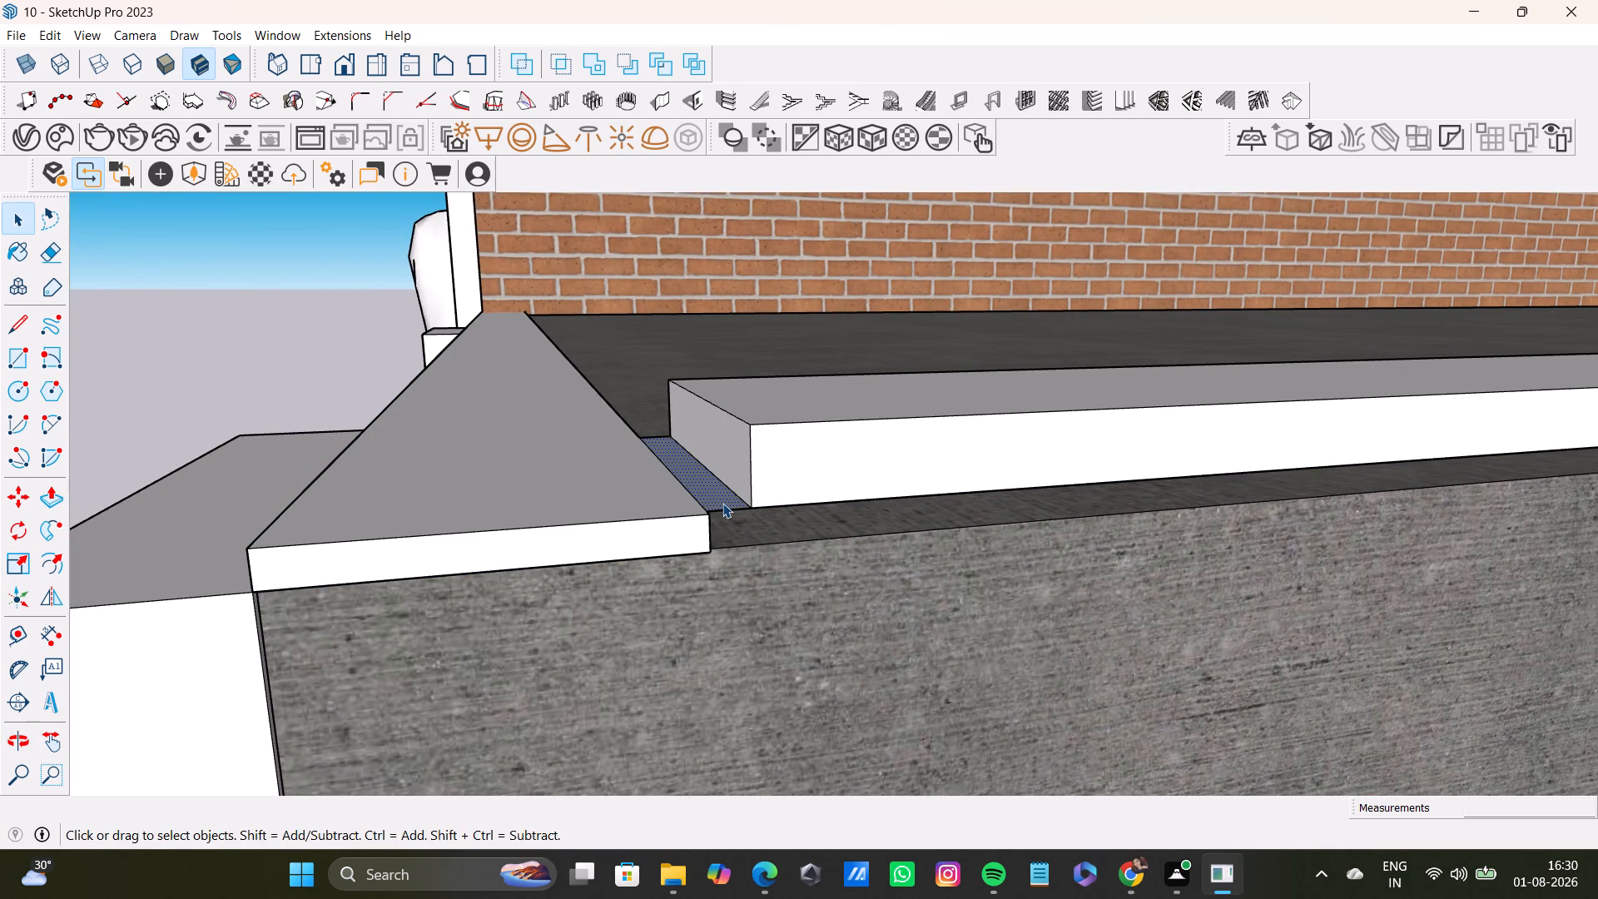
key("Delete")
middle_click_drag(738, 502, 668, 553)
left_click(714, 518)
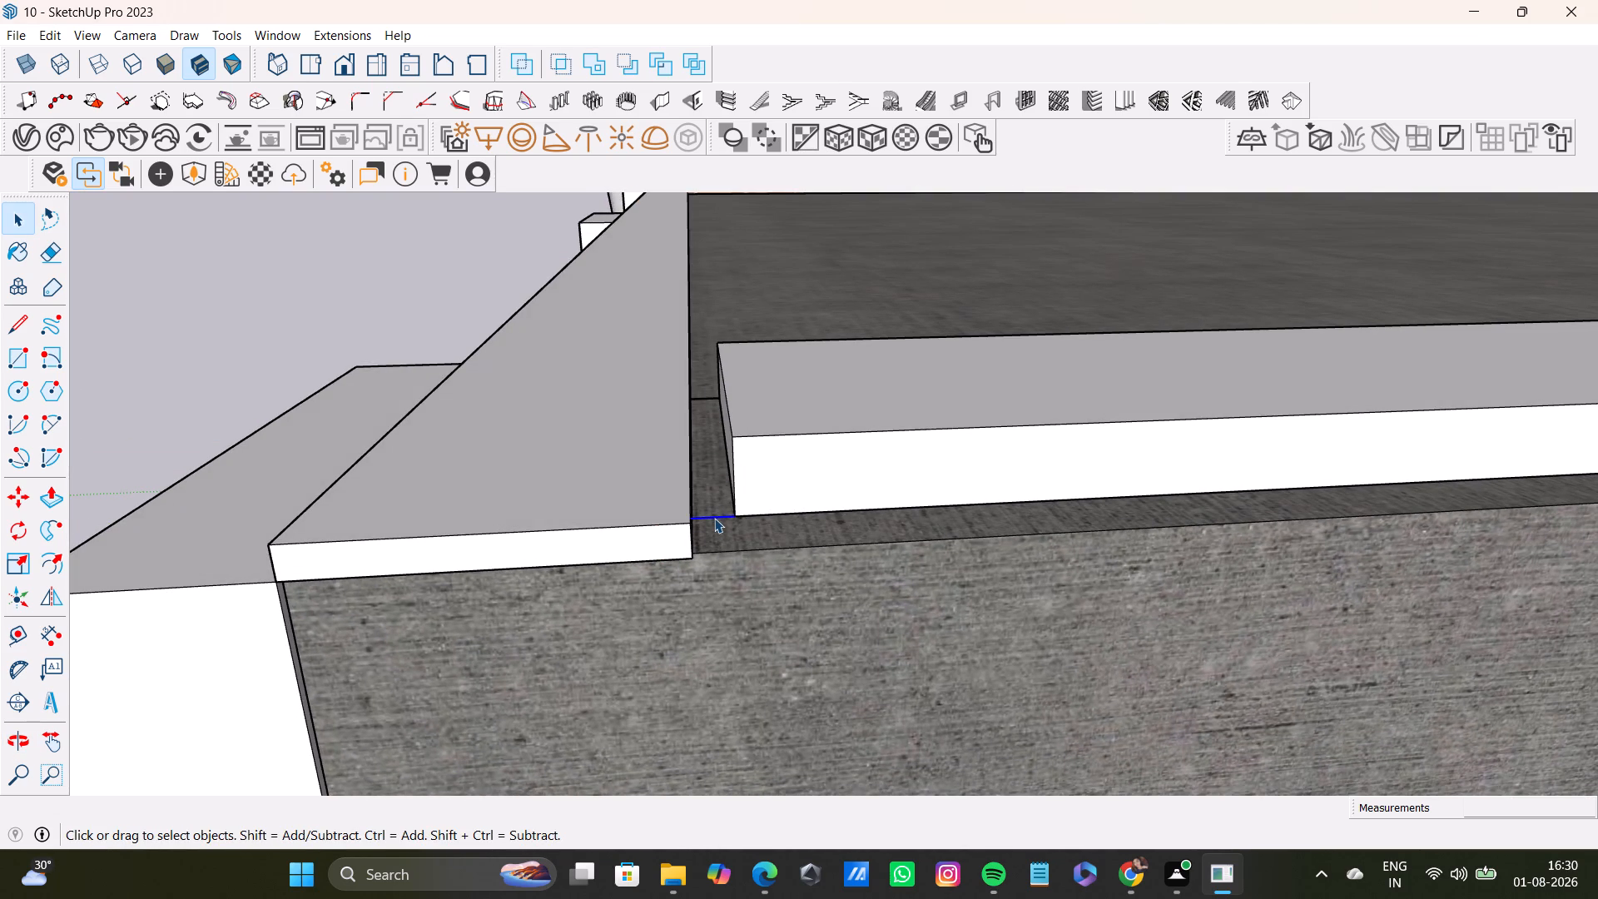
key("Delete")
left_click(701, 400)
key("Delete")
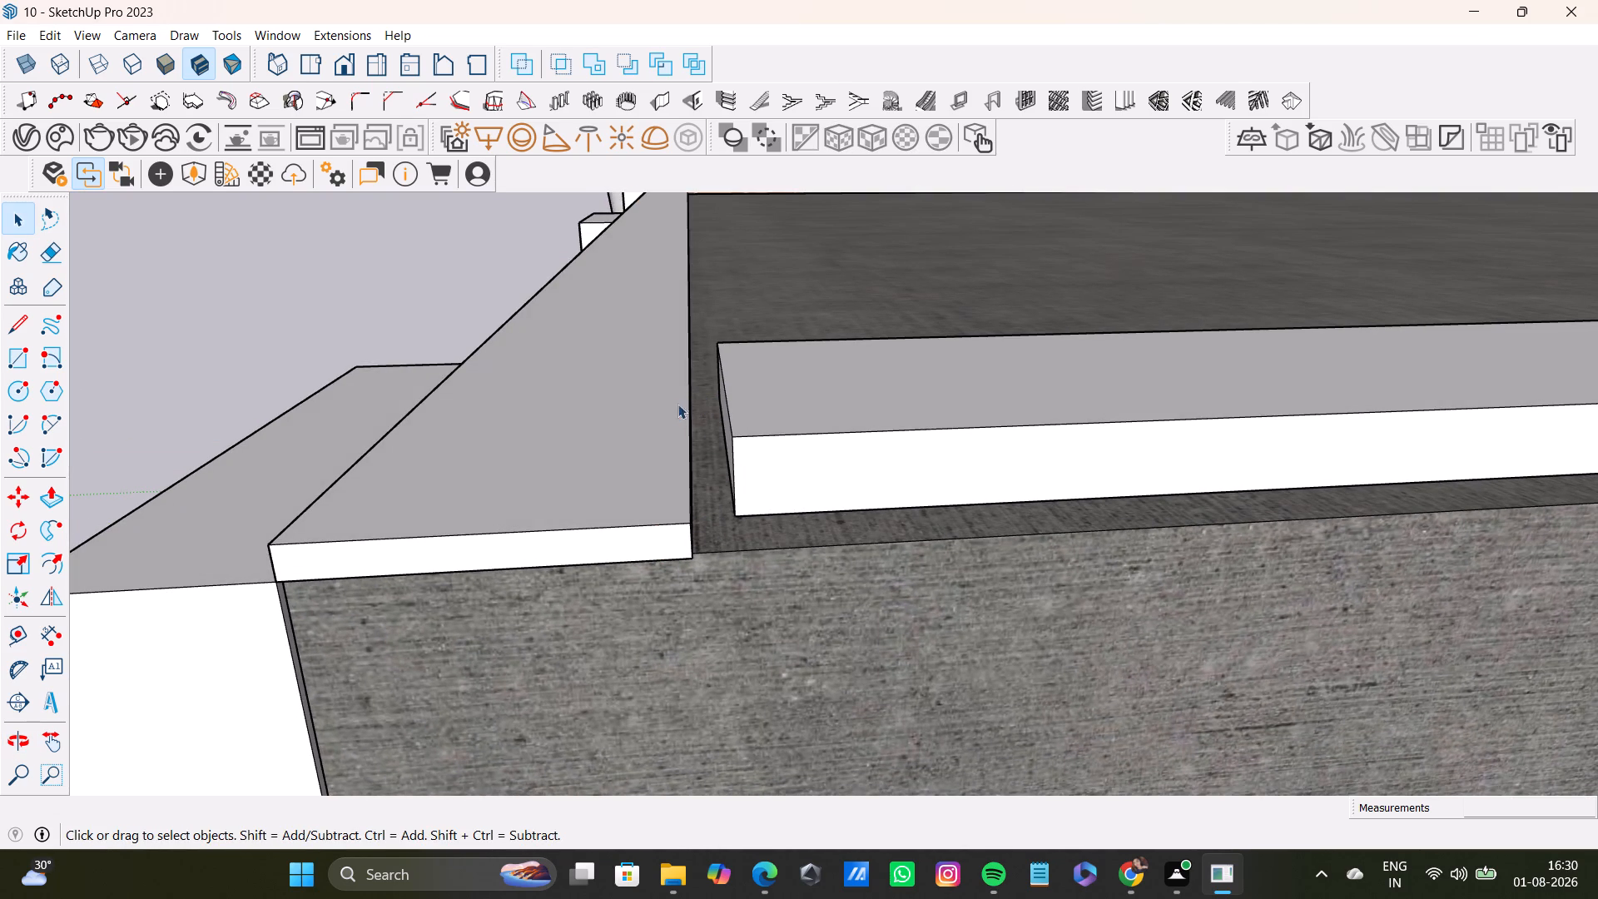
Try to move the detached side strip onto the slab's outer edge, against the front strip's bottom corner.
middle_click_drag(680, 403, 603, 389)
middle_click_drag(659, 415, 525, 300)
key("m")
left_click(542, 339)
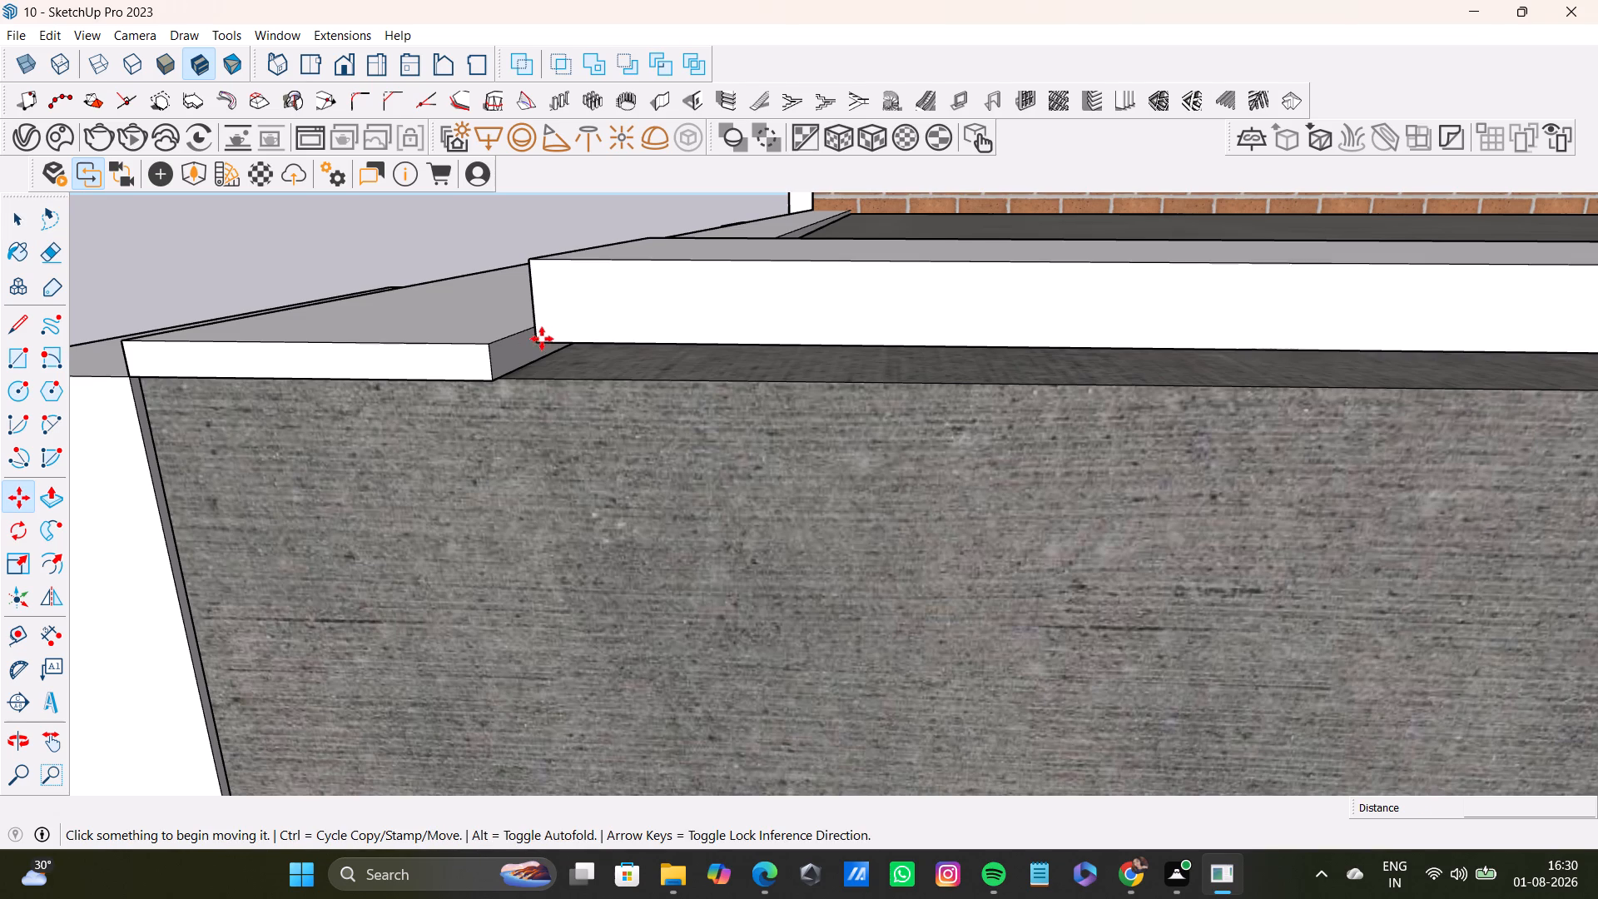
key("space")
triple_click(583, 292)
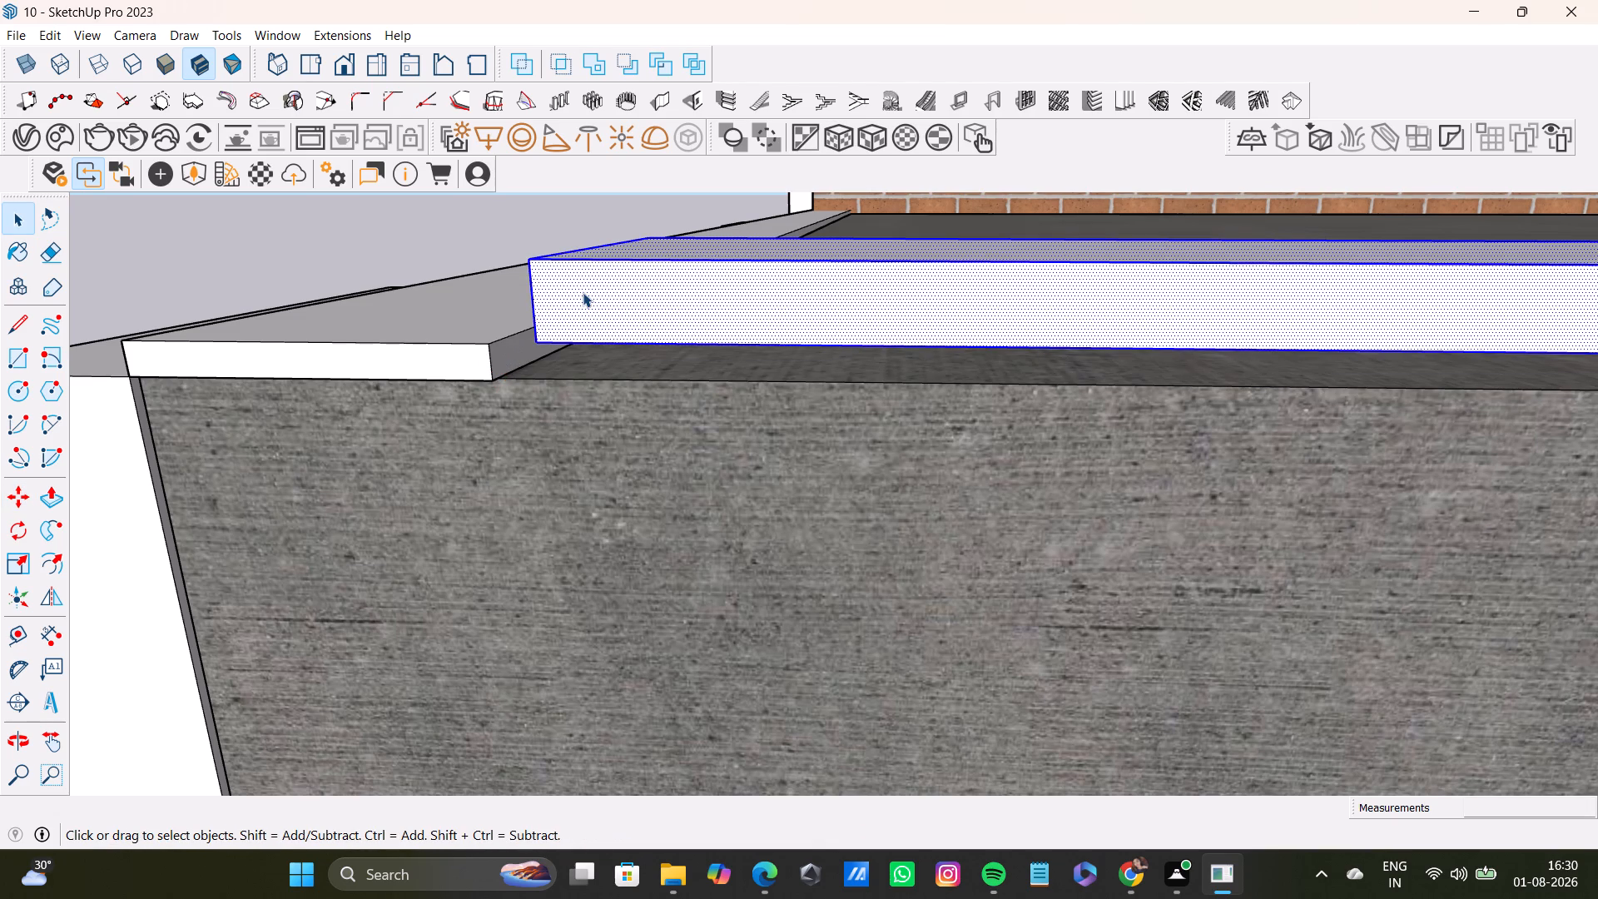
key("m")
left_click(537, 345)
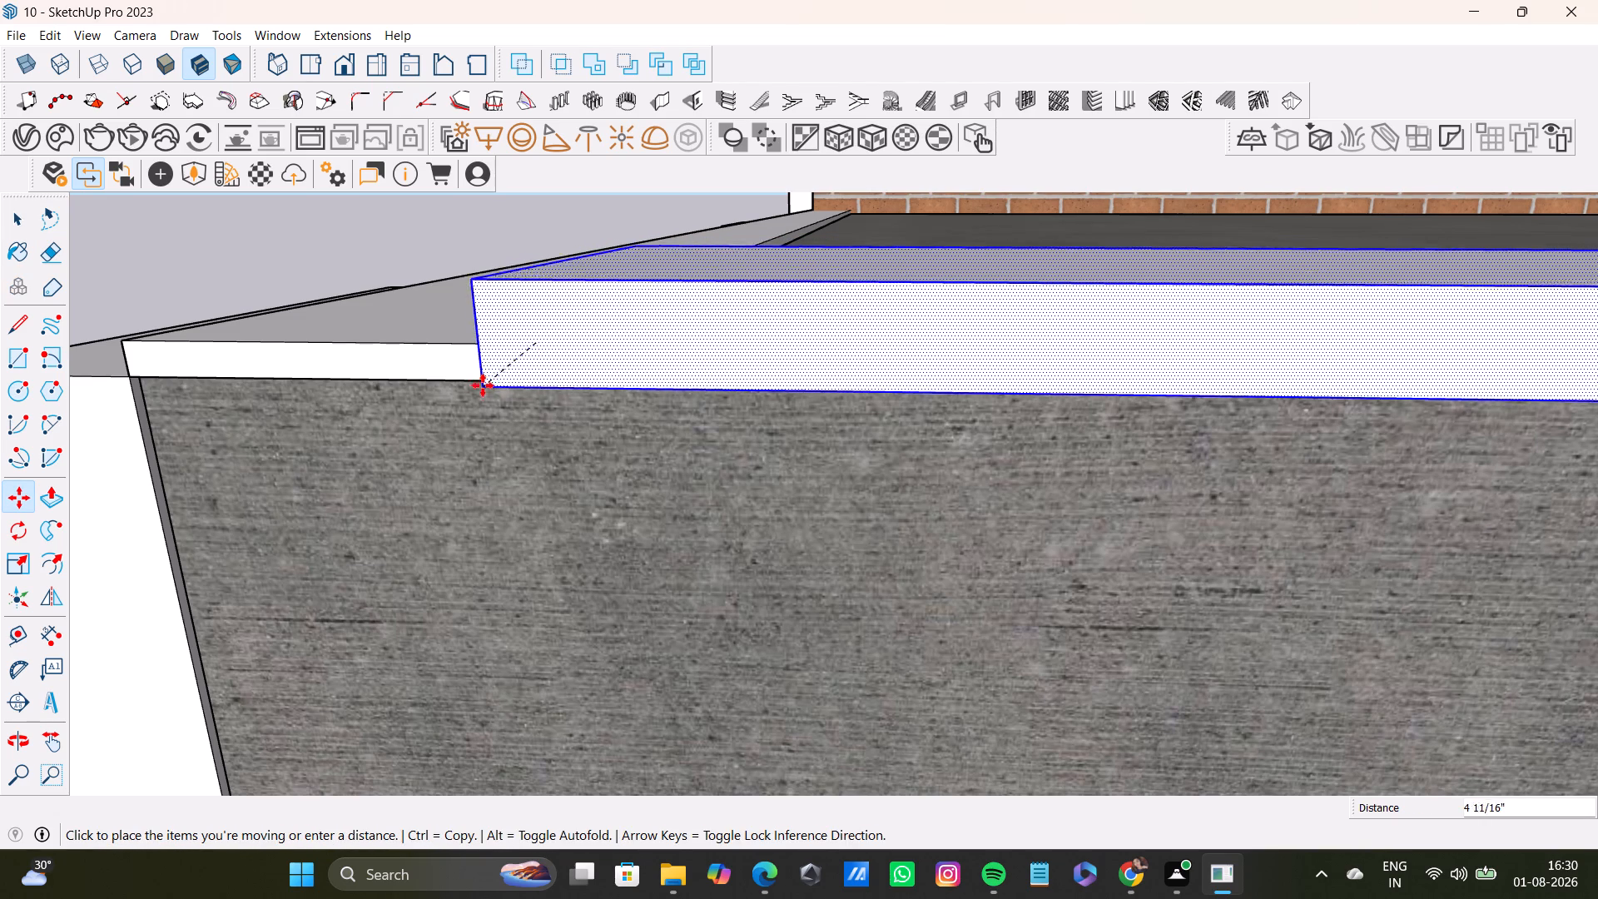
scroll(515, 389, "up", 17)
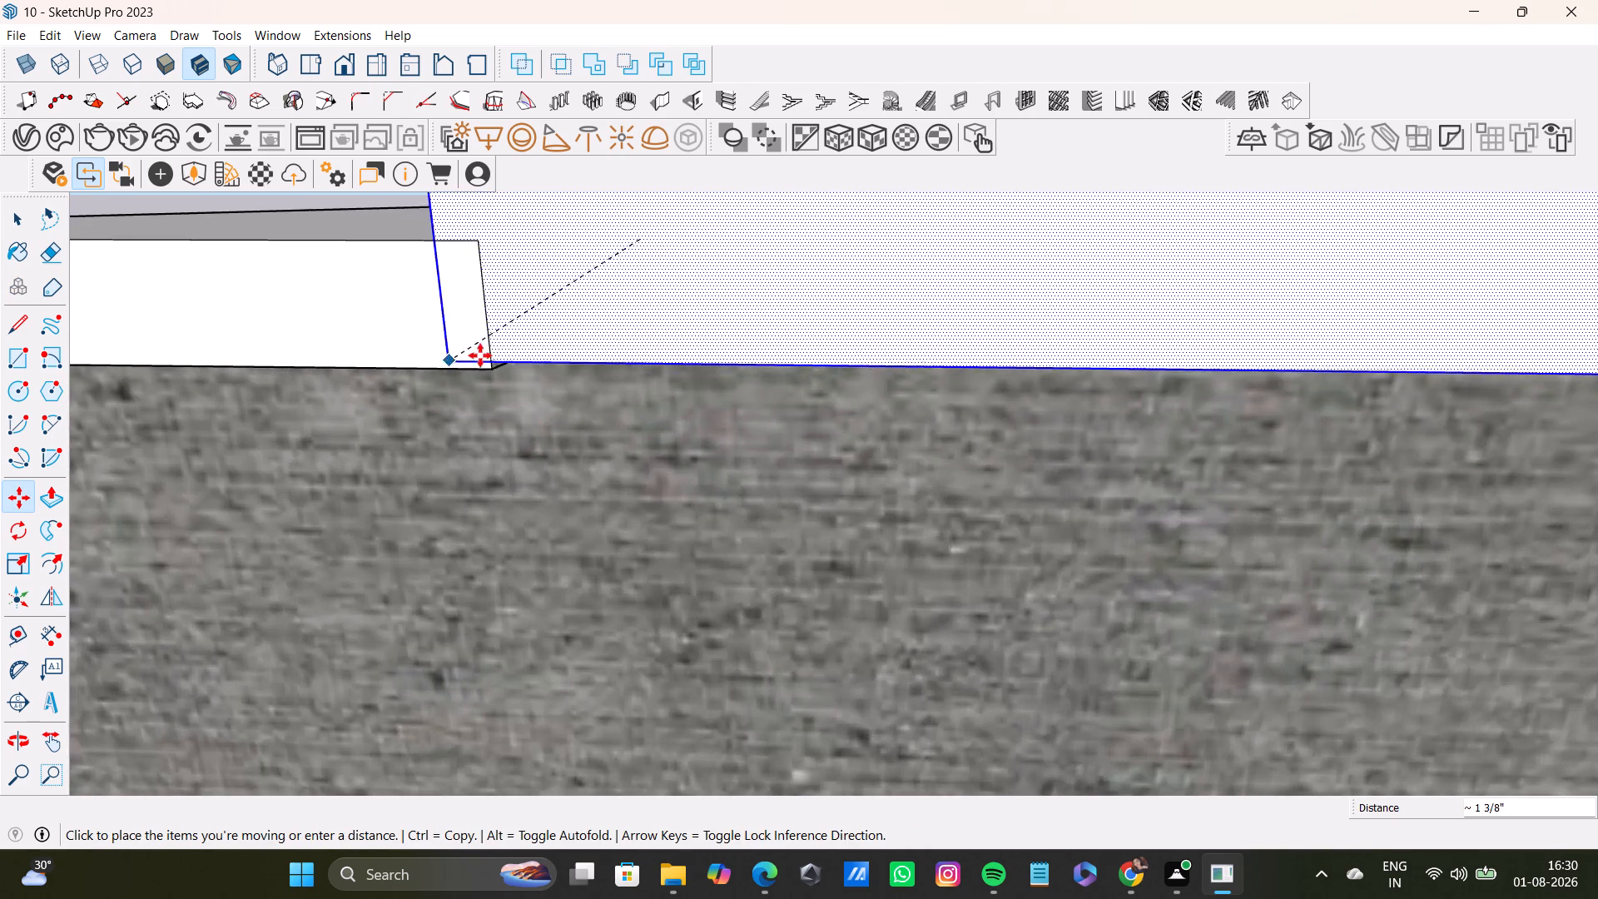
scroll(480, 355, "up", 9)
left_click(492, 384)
Examine how the side strip sits along the lower roof's outer edge and against the front strip.
scroll(573, 374, "down", 4)
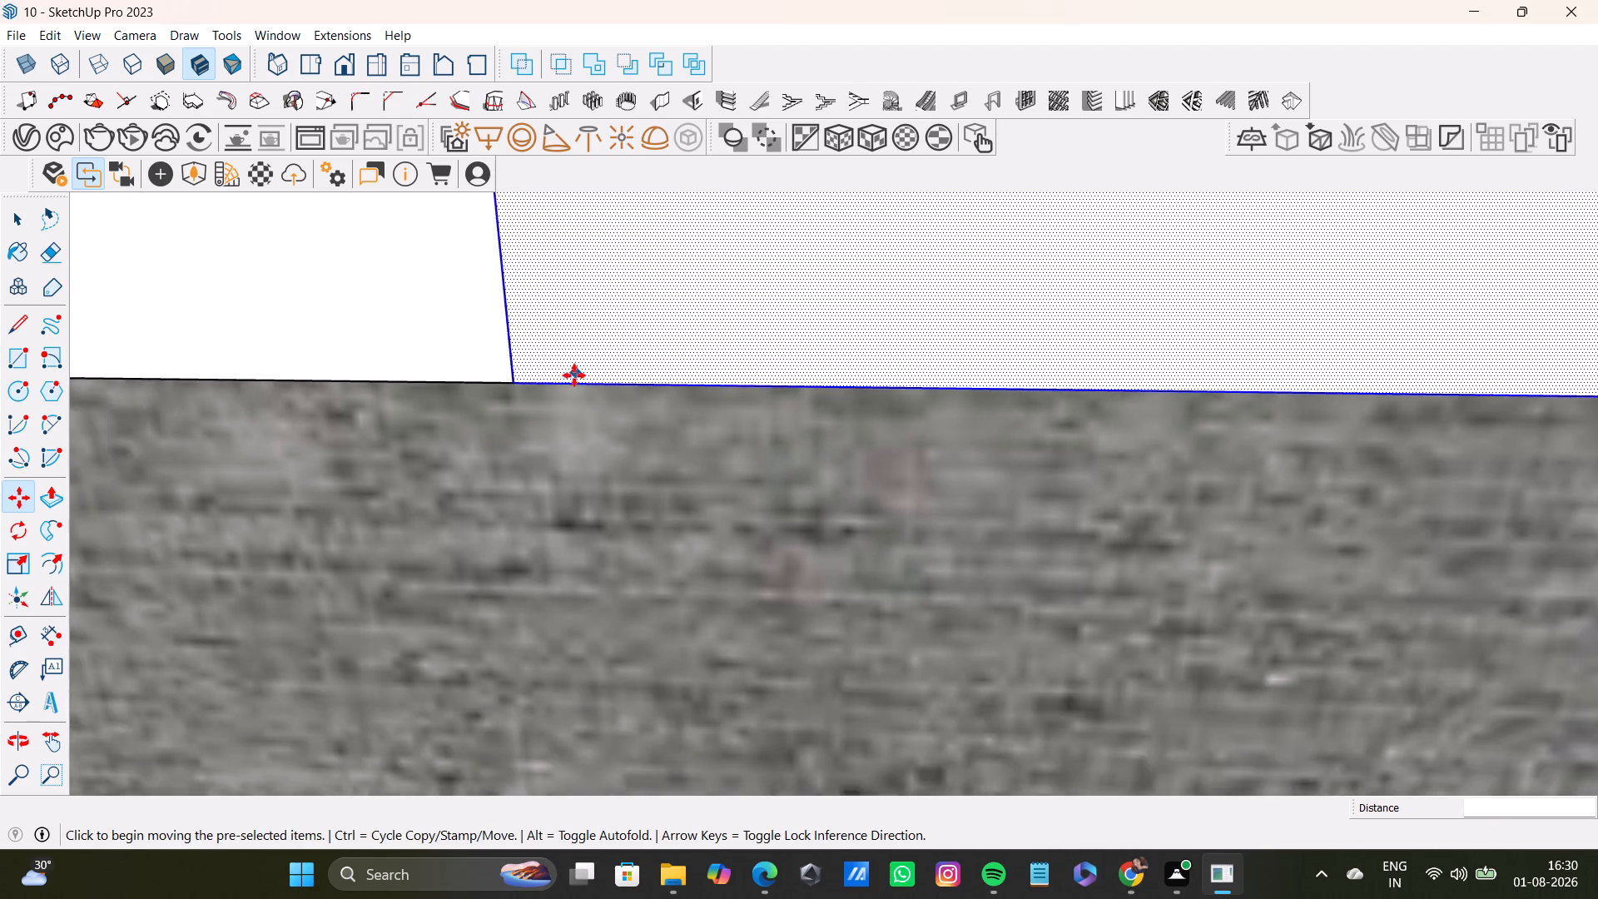
scroll(574, 375, "down", 20)
scroll(574, 375, "down", 4)
middle_click_drag(585, 375, 727, 157)
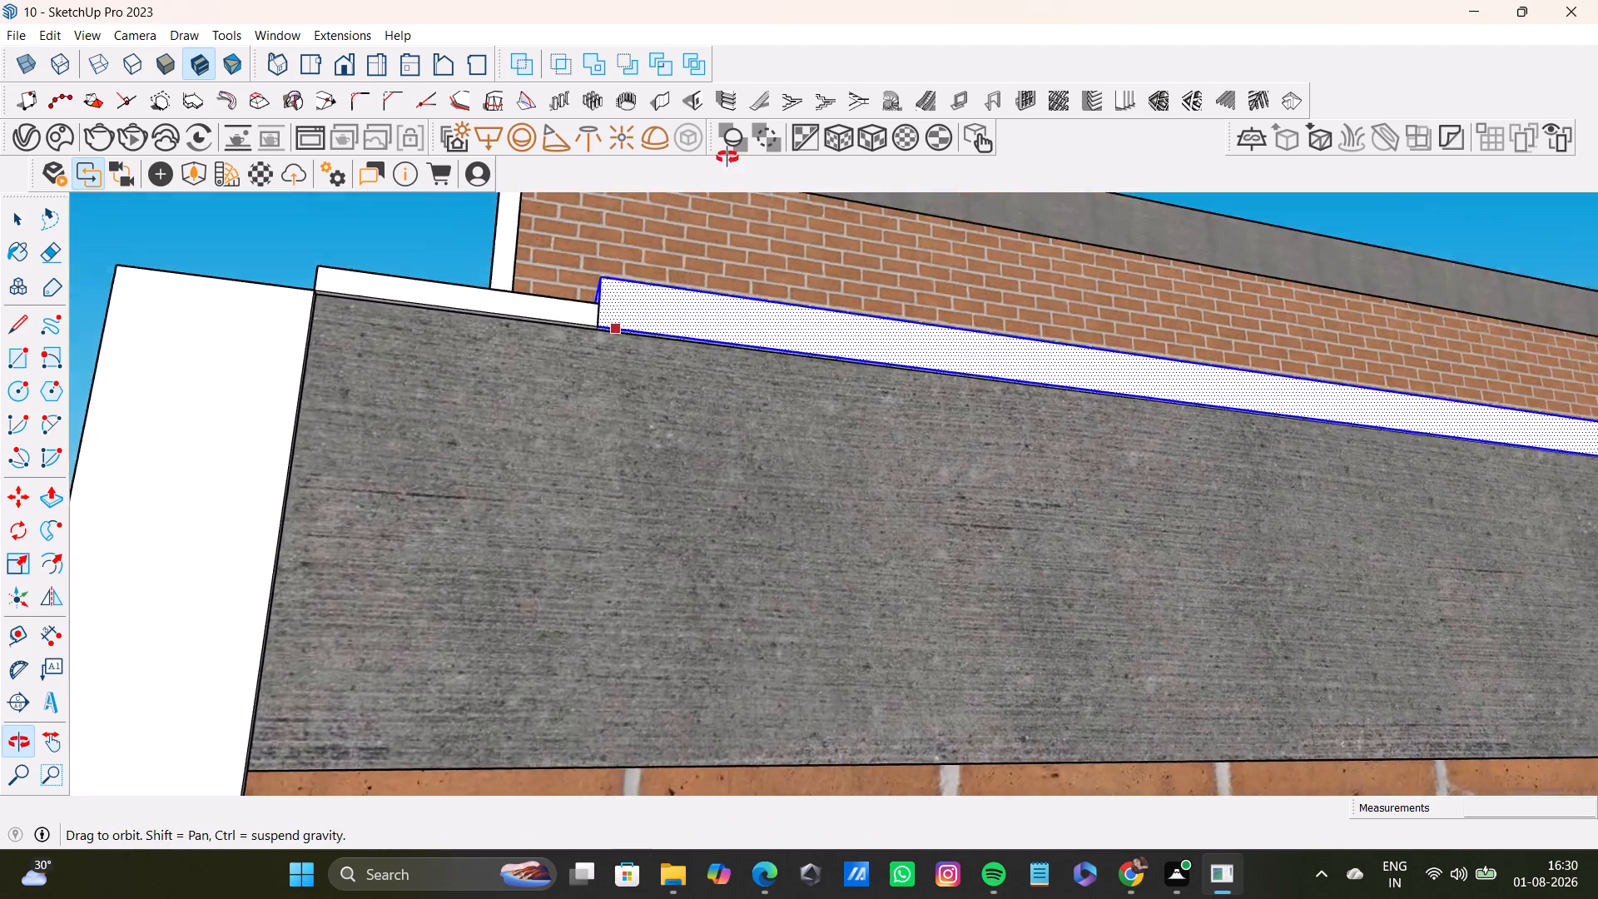
middle_click_drag(727, 157, 711, 122)
middle_click_drag(707, 277, 681, 338)
middle_click_drag(653, 391, 551, 348, "shift")
scroll(644, 390, "down", 1, "shift")
scroll(531, 344, "down", 7)
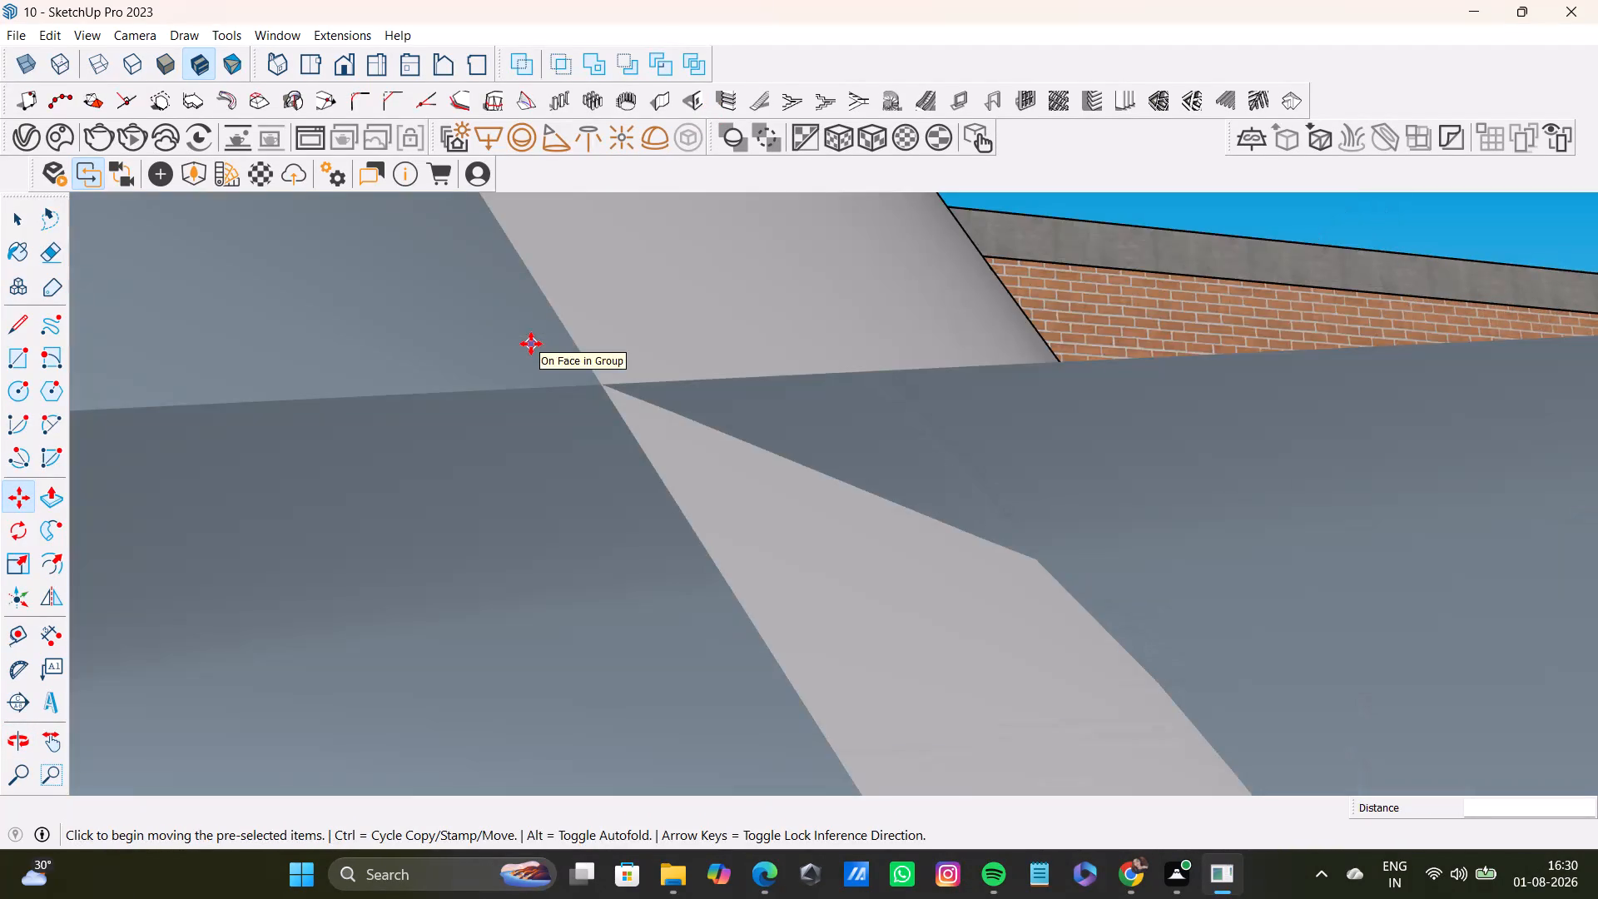
scroll(587, 436, "down", 8)
middle_click_drag(1124, 286, 1004, 423)
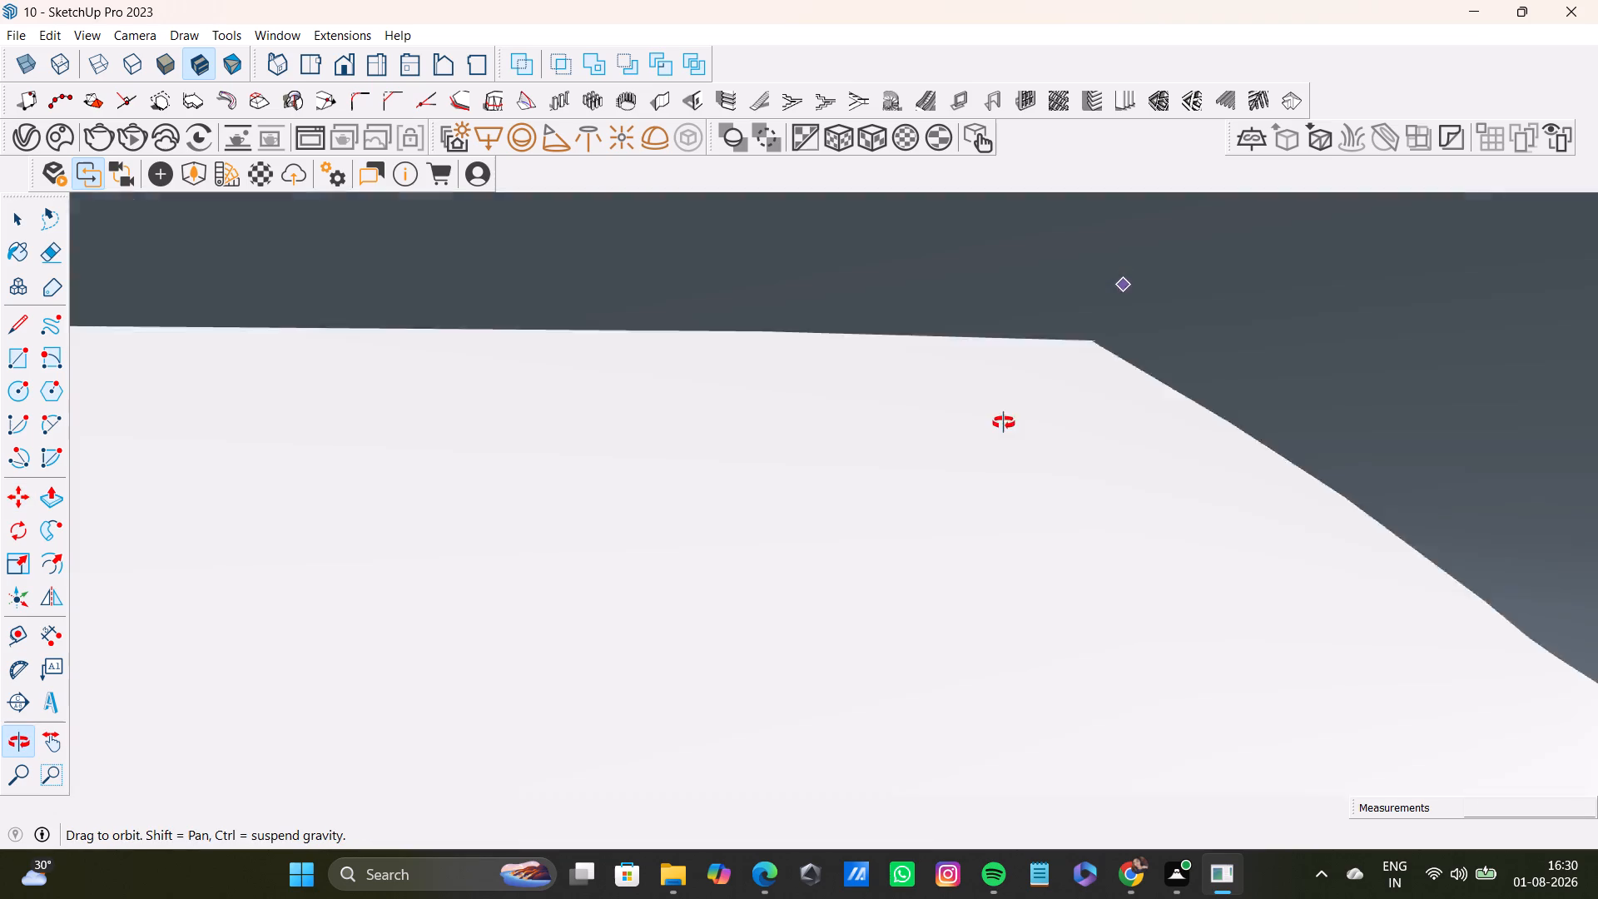
middle_click_drag(1004, 423, 1048, 497)
scroll(1048, 497, "down", 1)
scroll(955, 507, "up", 1)
scroll(856, 522, "down", 2)
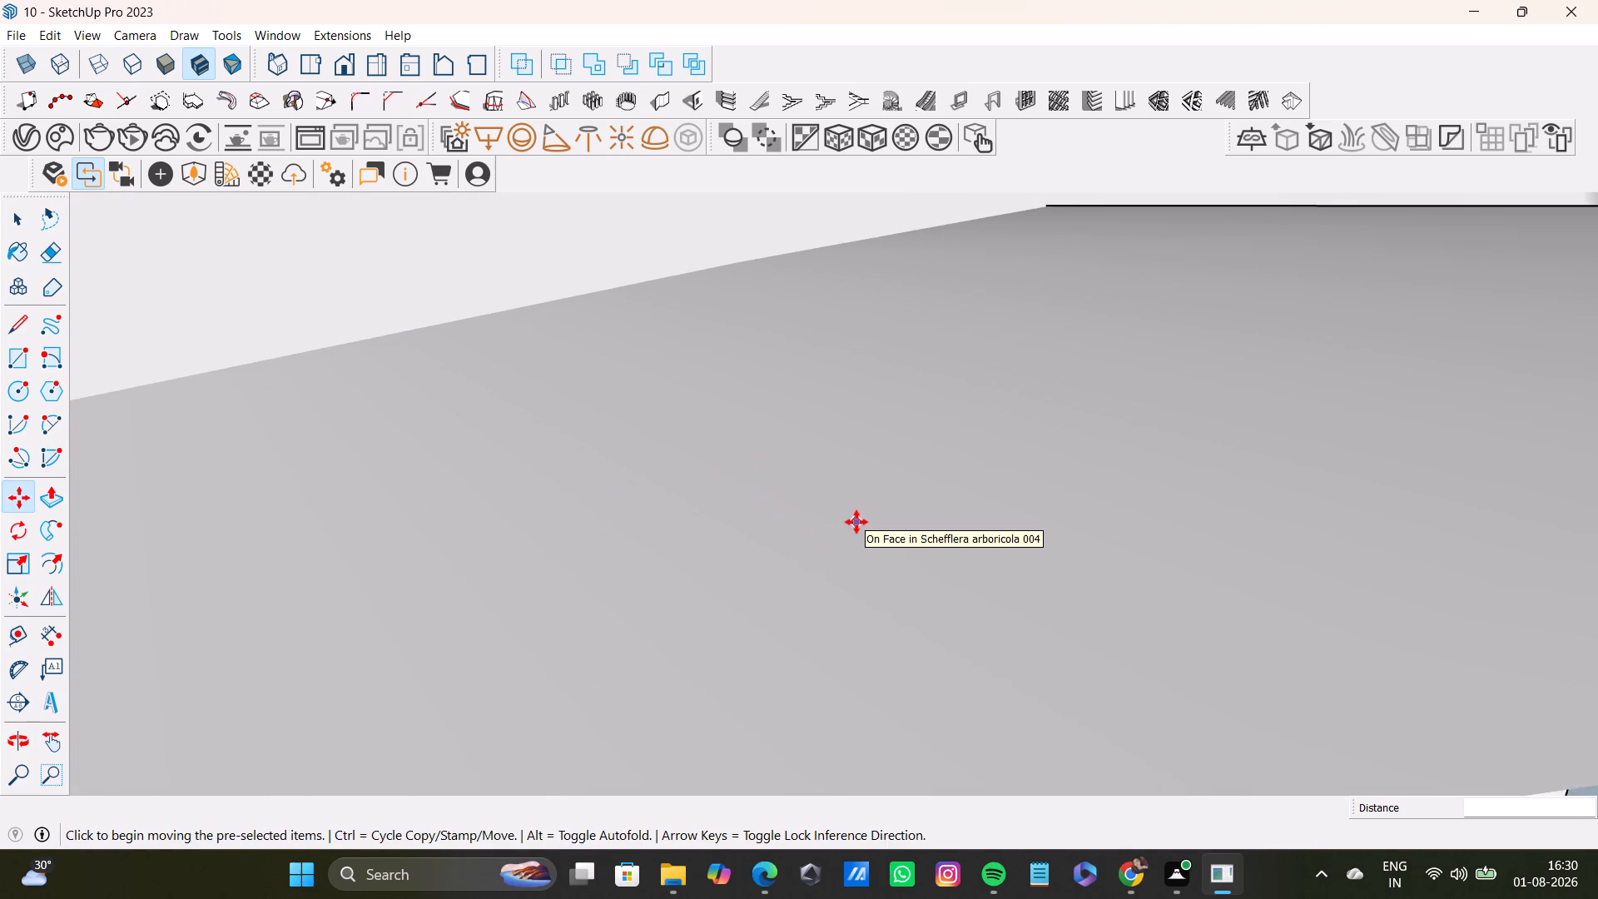
scroll(856, 522, "down", 20)
scroll(856, 522, "down", 17)
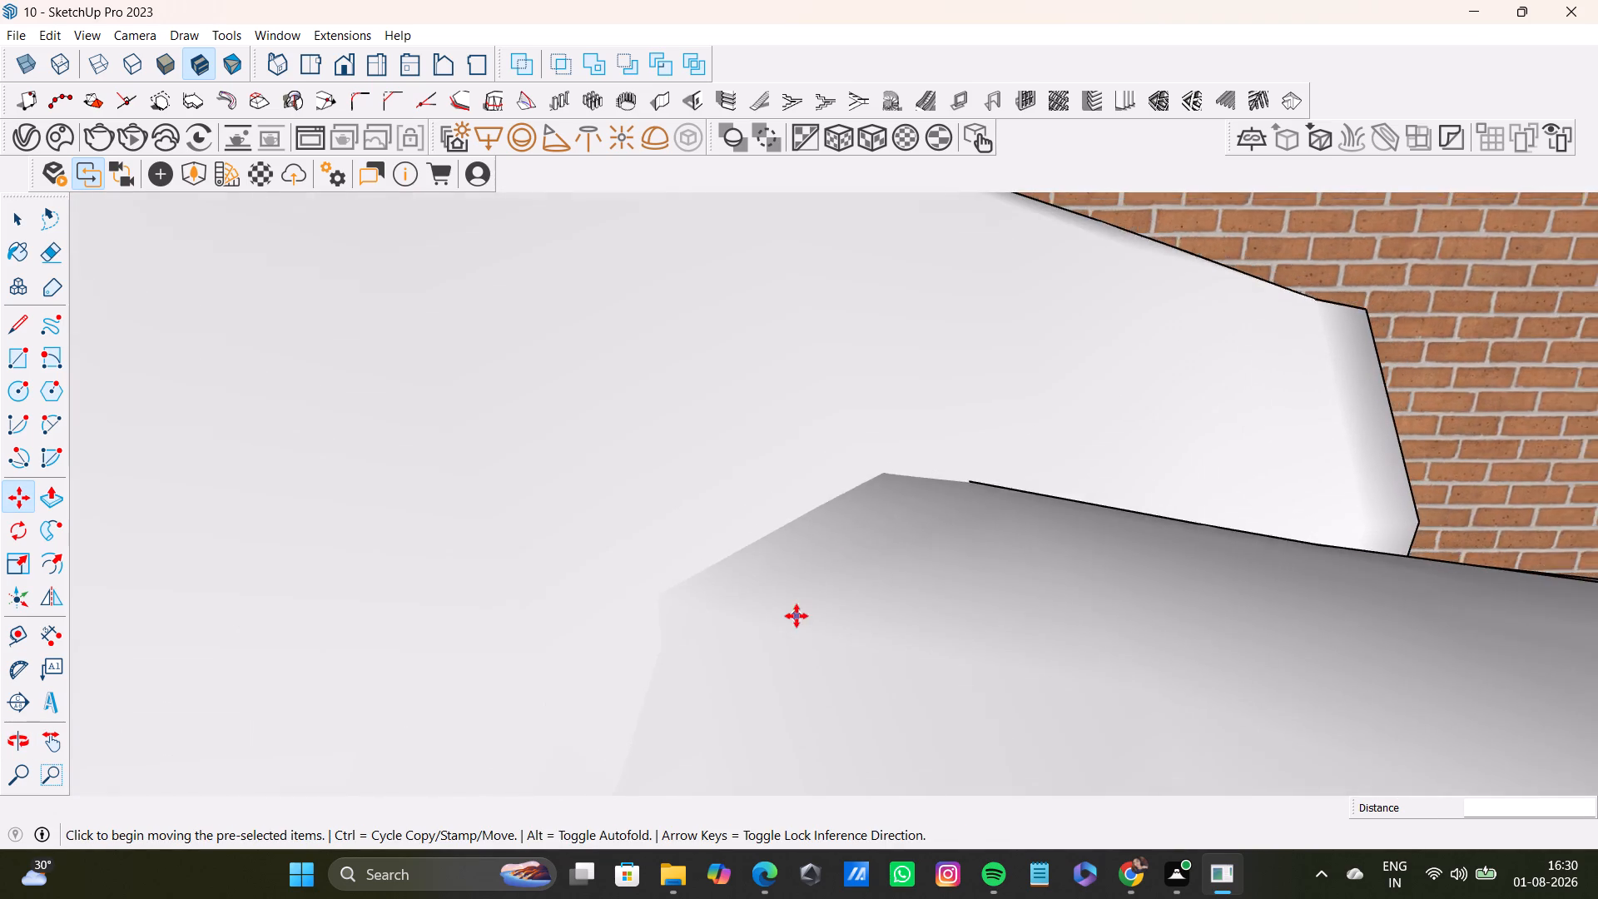
scroll(797, 616, "down", 20)
scroll(797, 616, "down", 14)
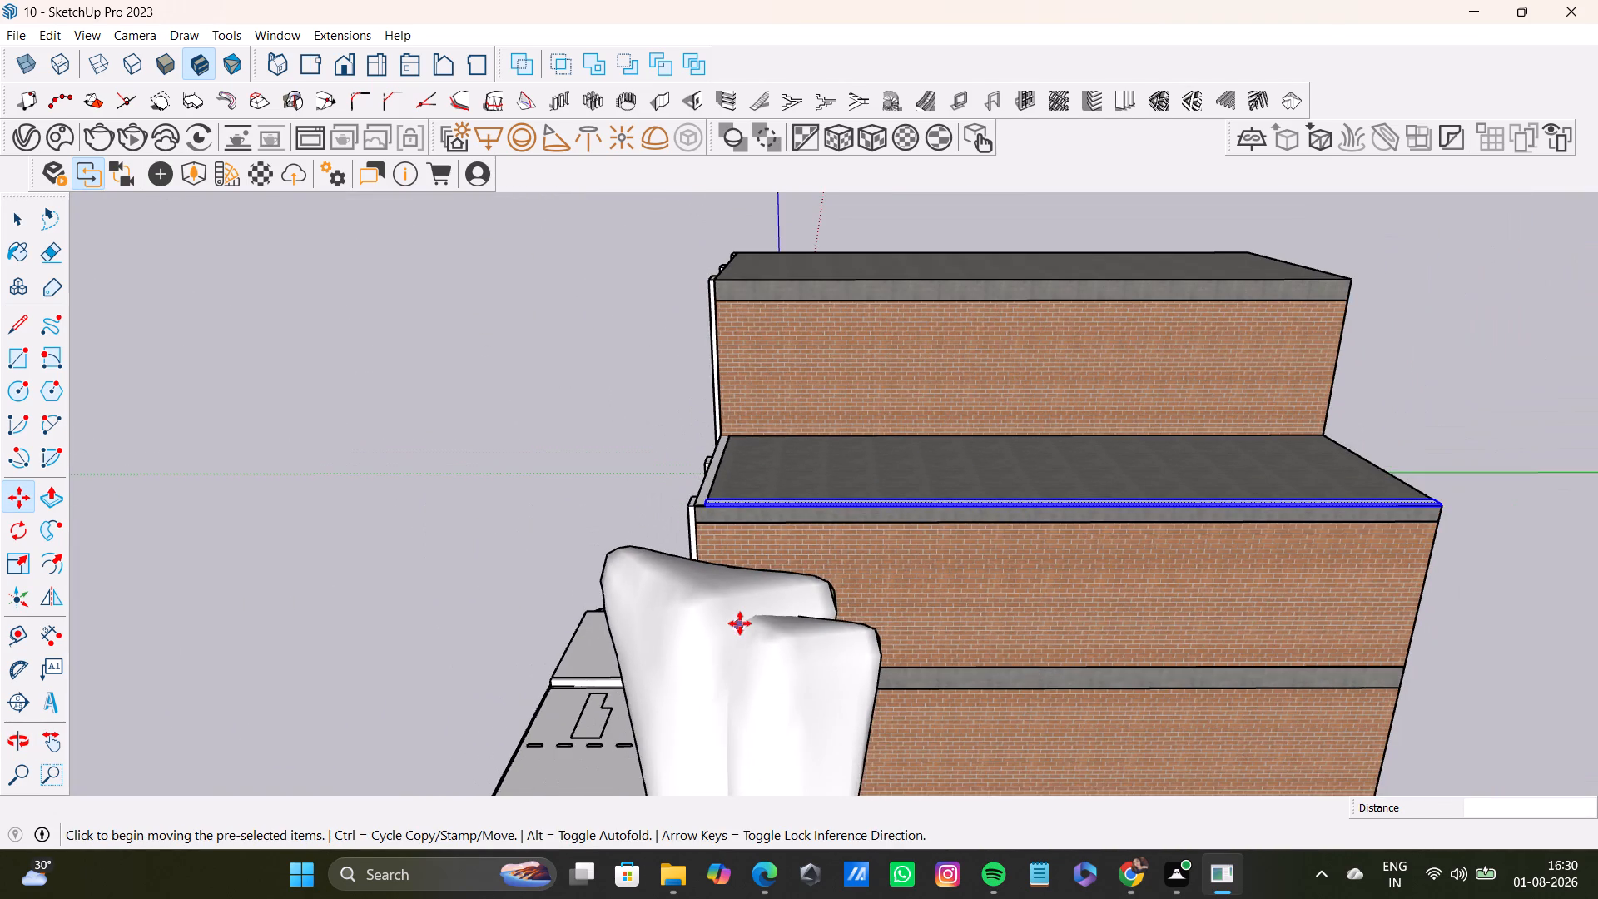
scroll(867, 458, "up", 9)
middle_click_drag(806, 443, 803, 359)
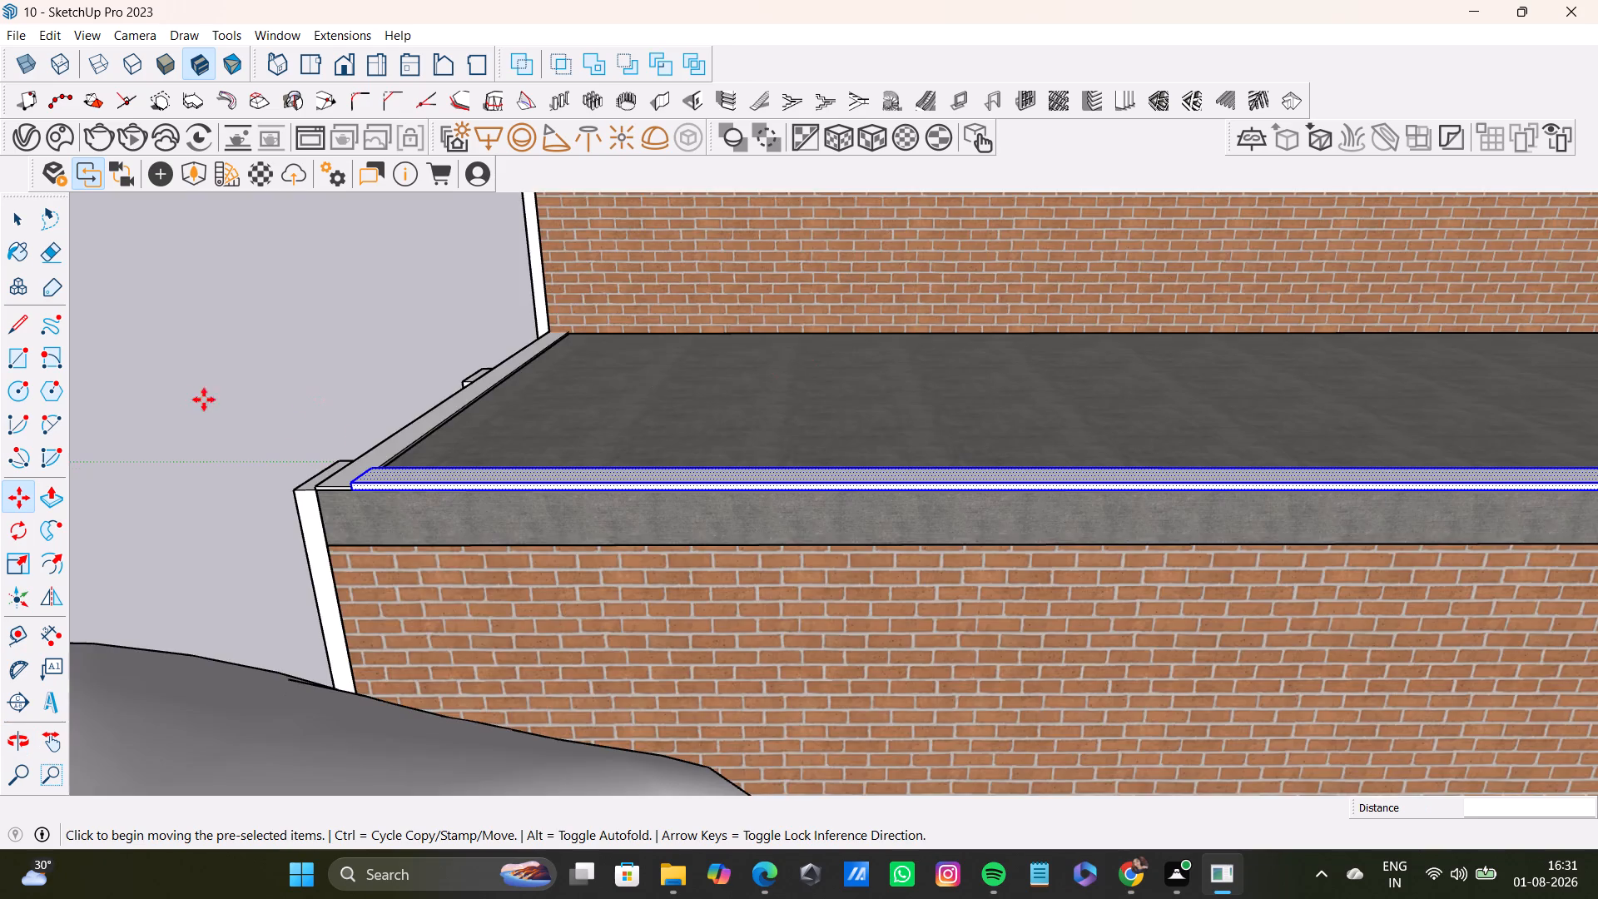
scroll(245, 407, "up", 3)
scroll(1210, 504, "down", 14)
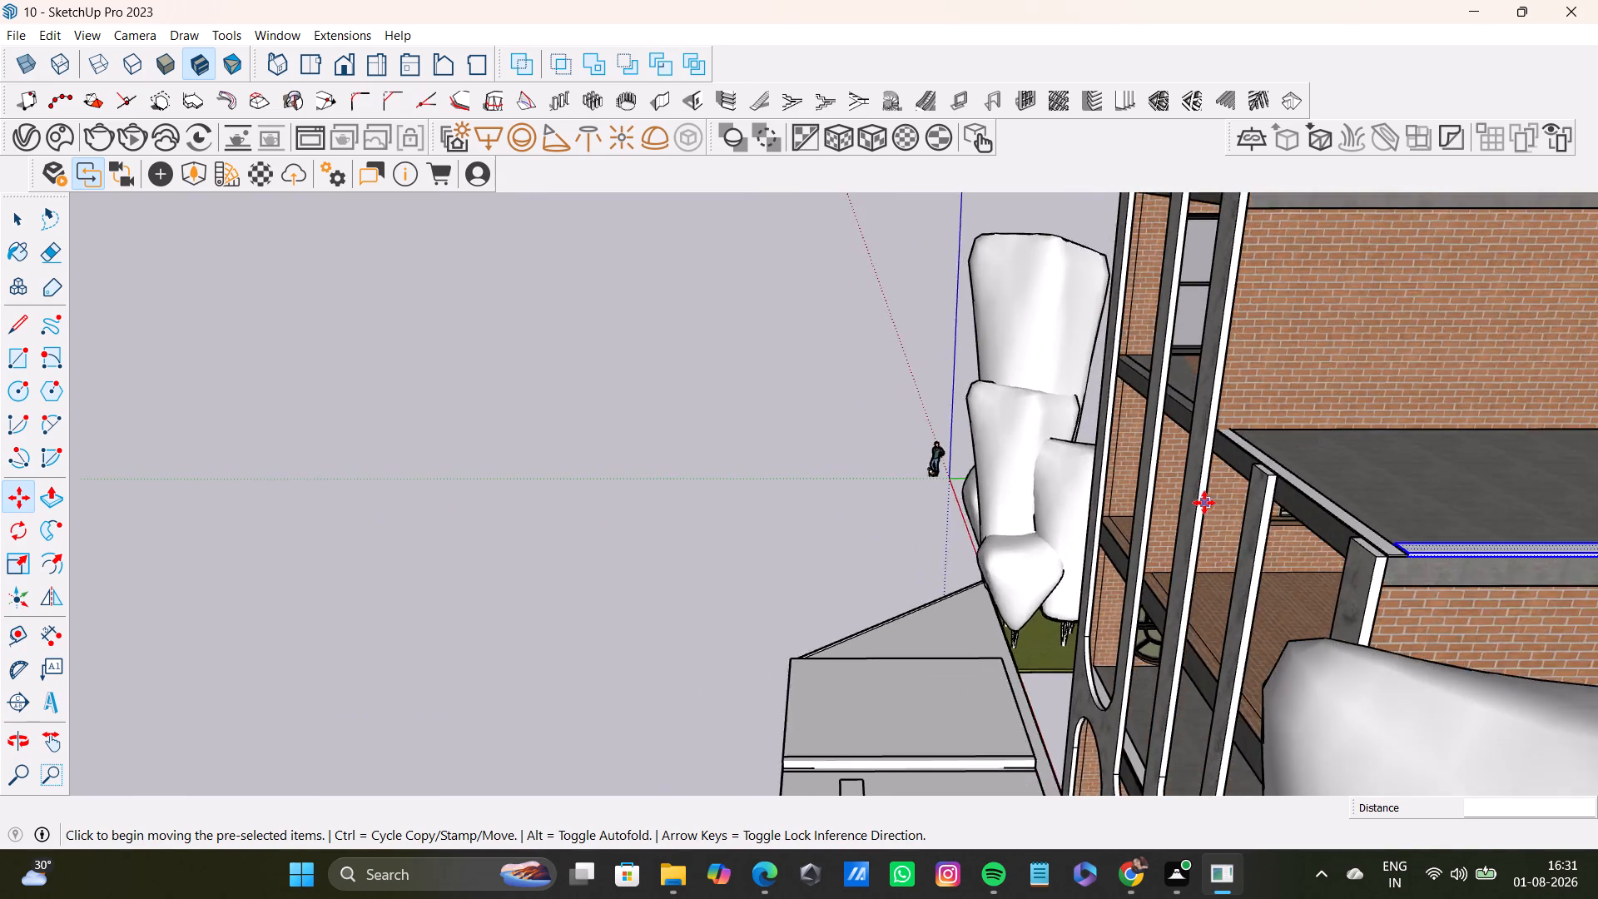
scroll(1204, 503, "down", 10)
middle_click_drag(1206, 501, 908, 470, "shift")
scroll(907, 470, "up", 8)
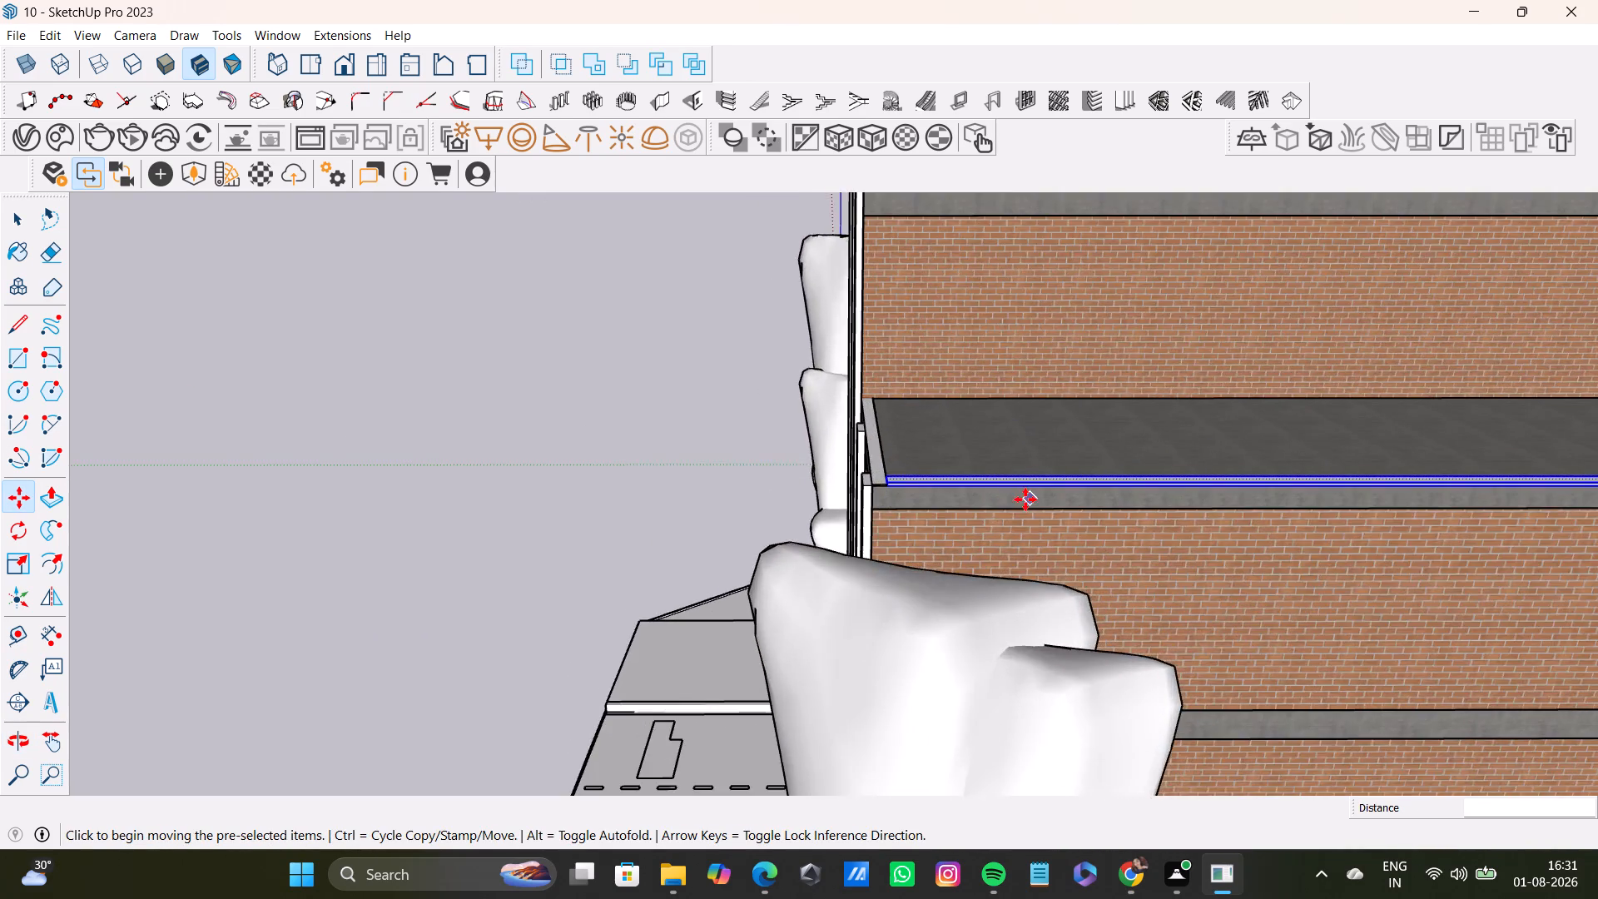
scroll(1025, 499, "up", 19)
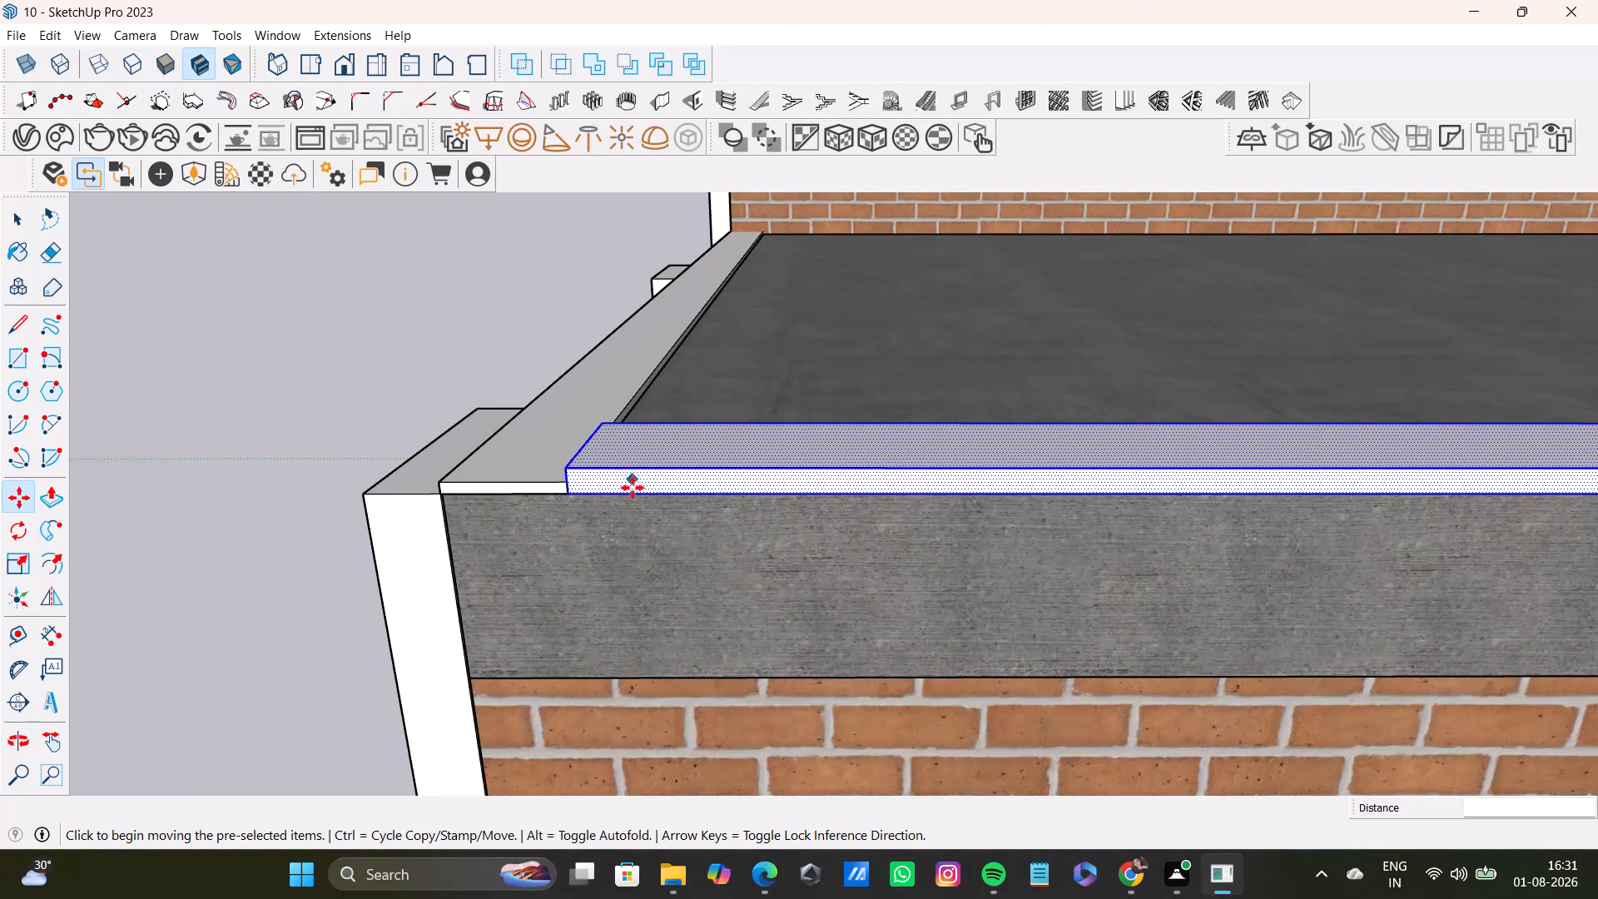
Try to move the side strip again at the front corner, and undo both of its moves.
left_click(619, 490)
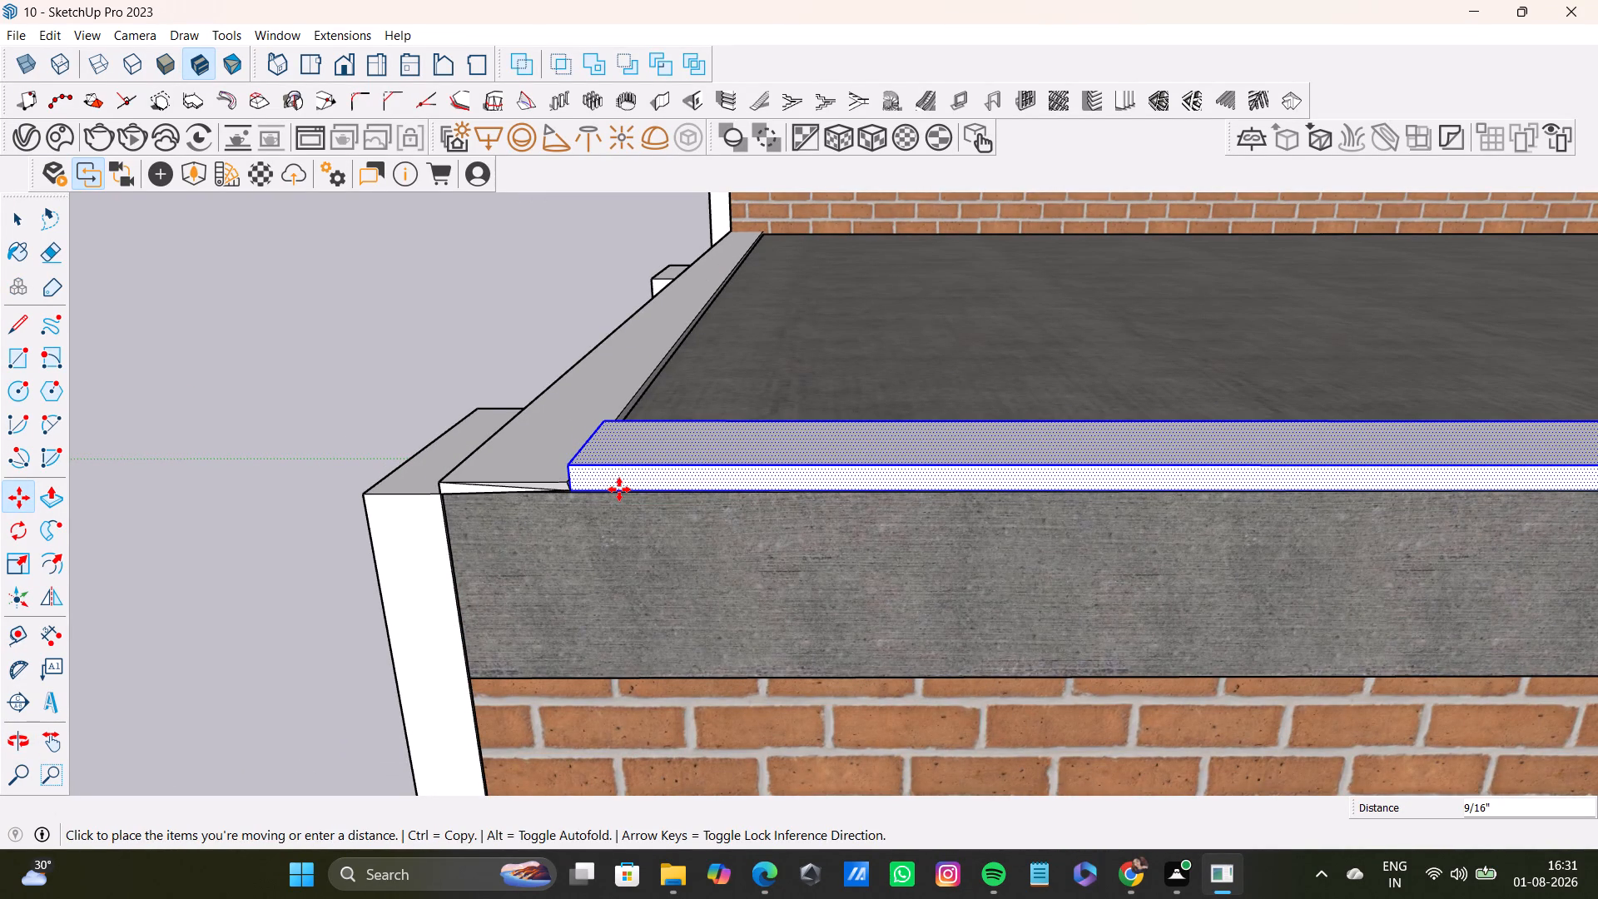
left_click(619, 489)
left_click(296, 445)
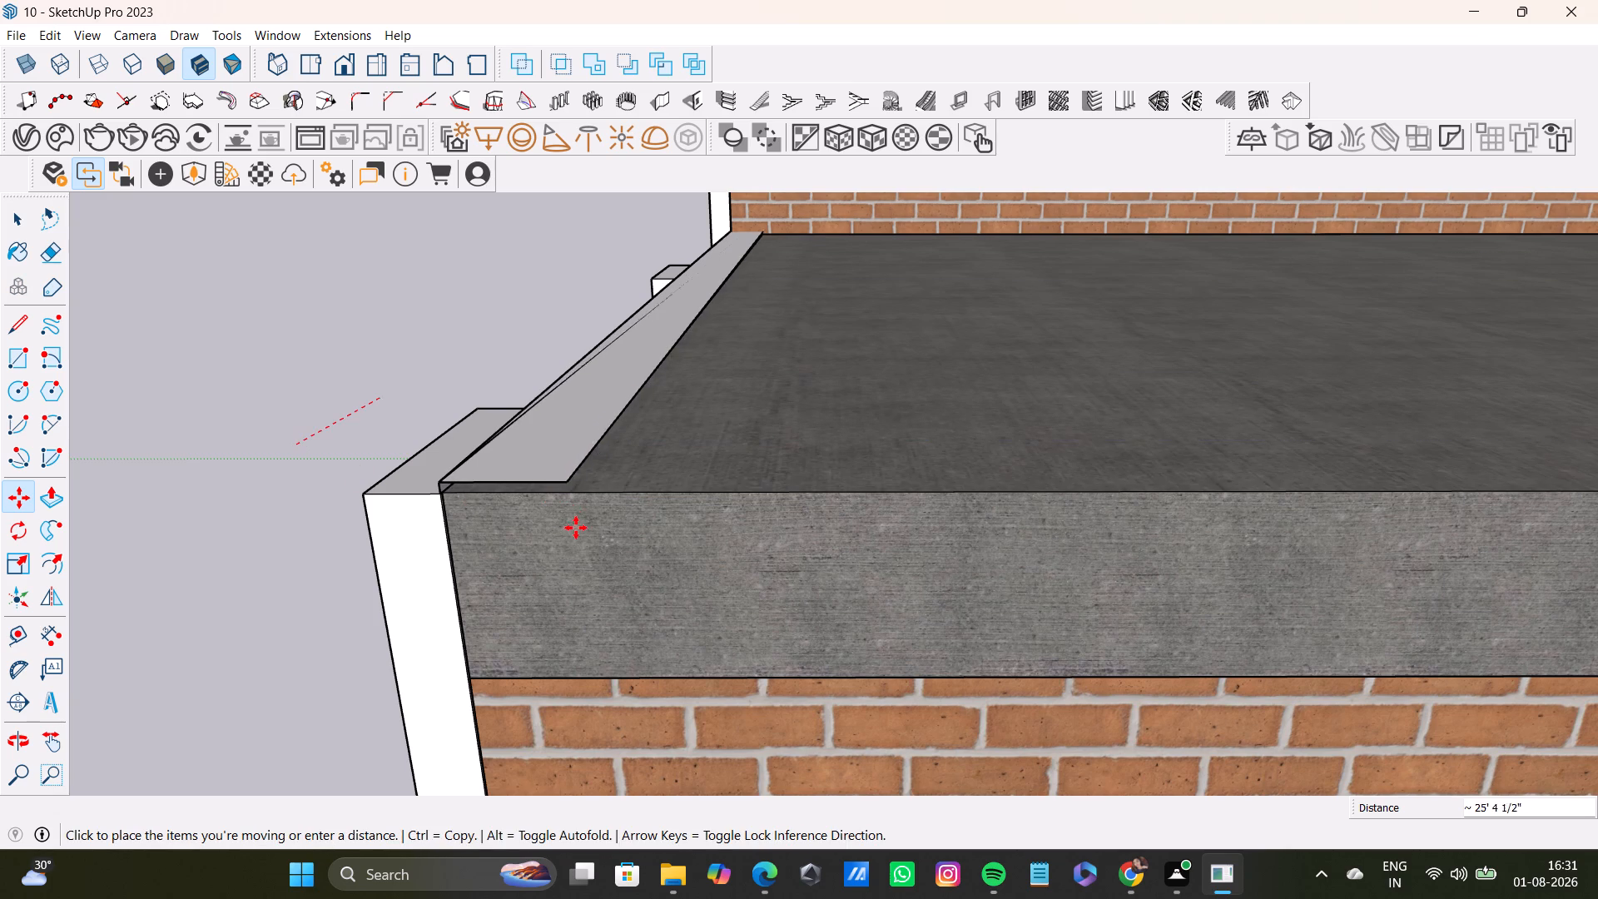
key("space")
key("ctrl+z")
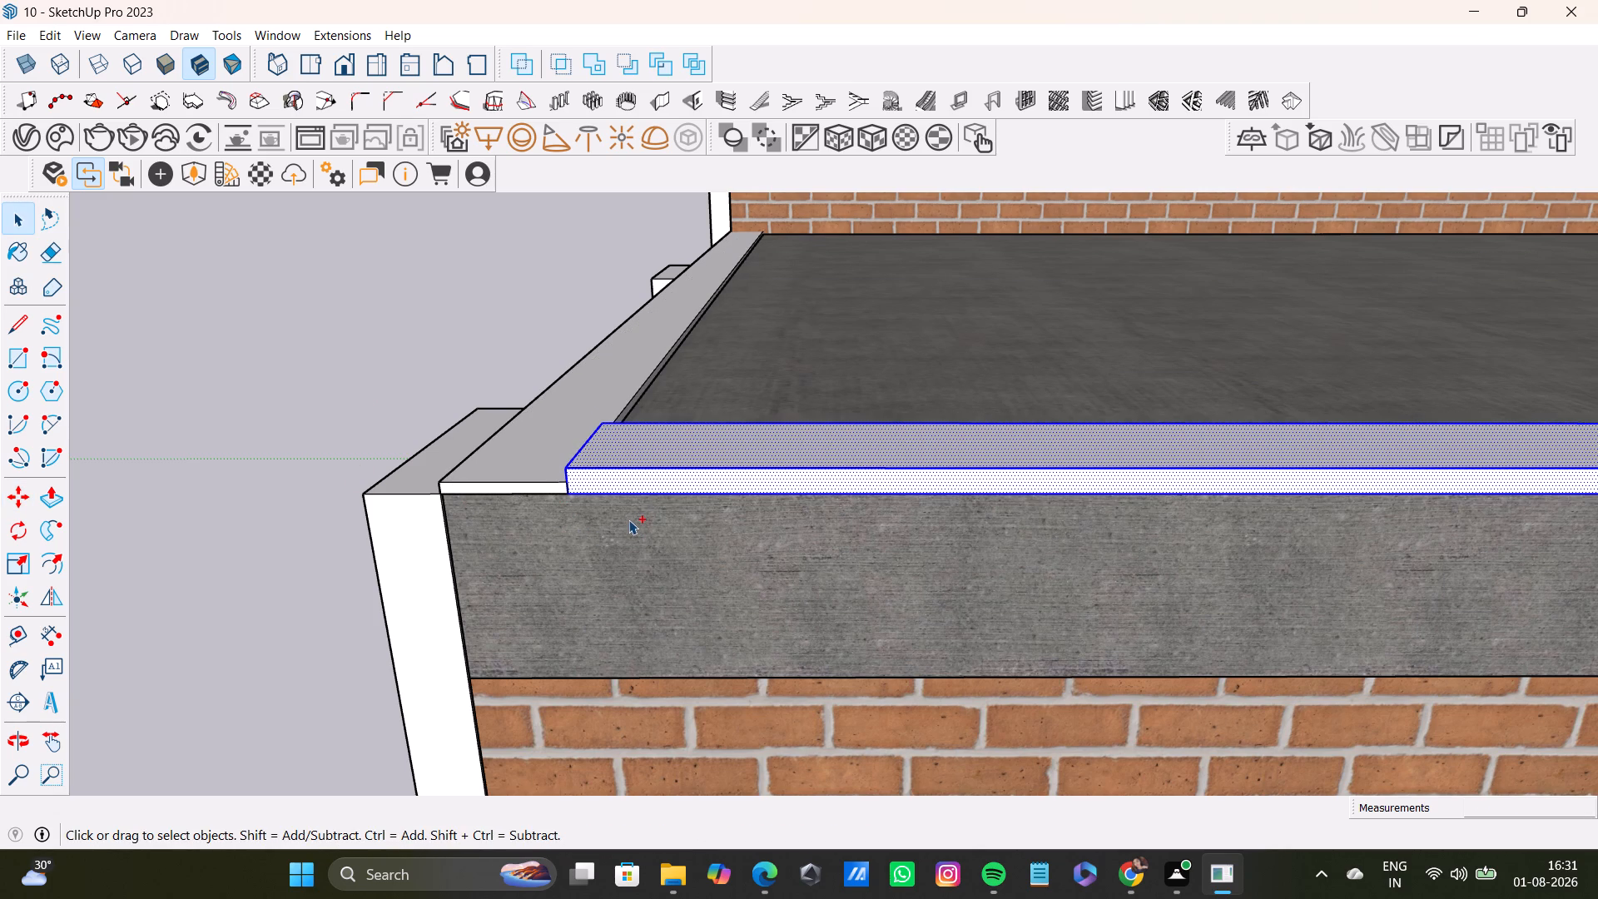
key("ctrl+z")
Move the side strip about 3/4" onto the slab's outer edge, meeting the front strip's bottom corner.
middle_click_drag(648, 503, 768, 452)
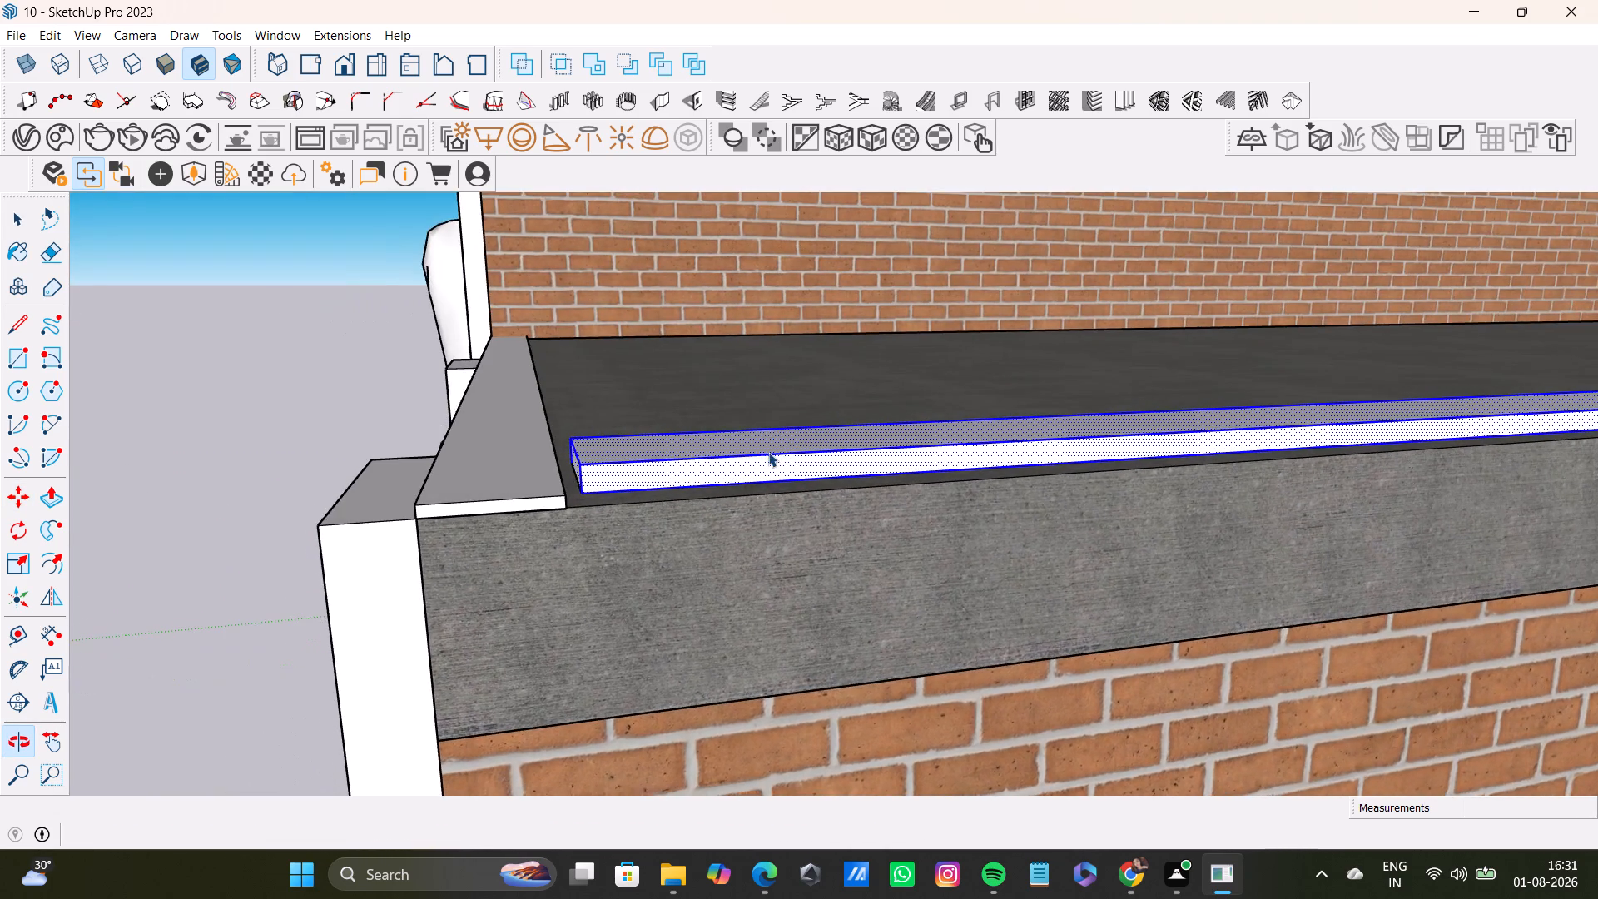
middle_click_drag(711, 486, 643, 404)
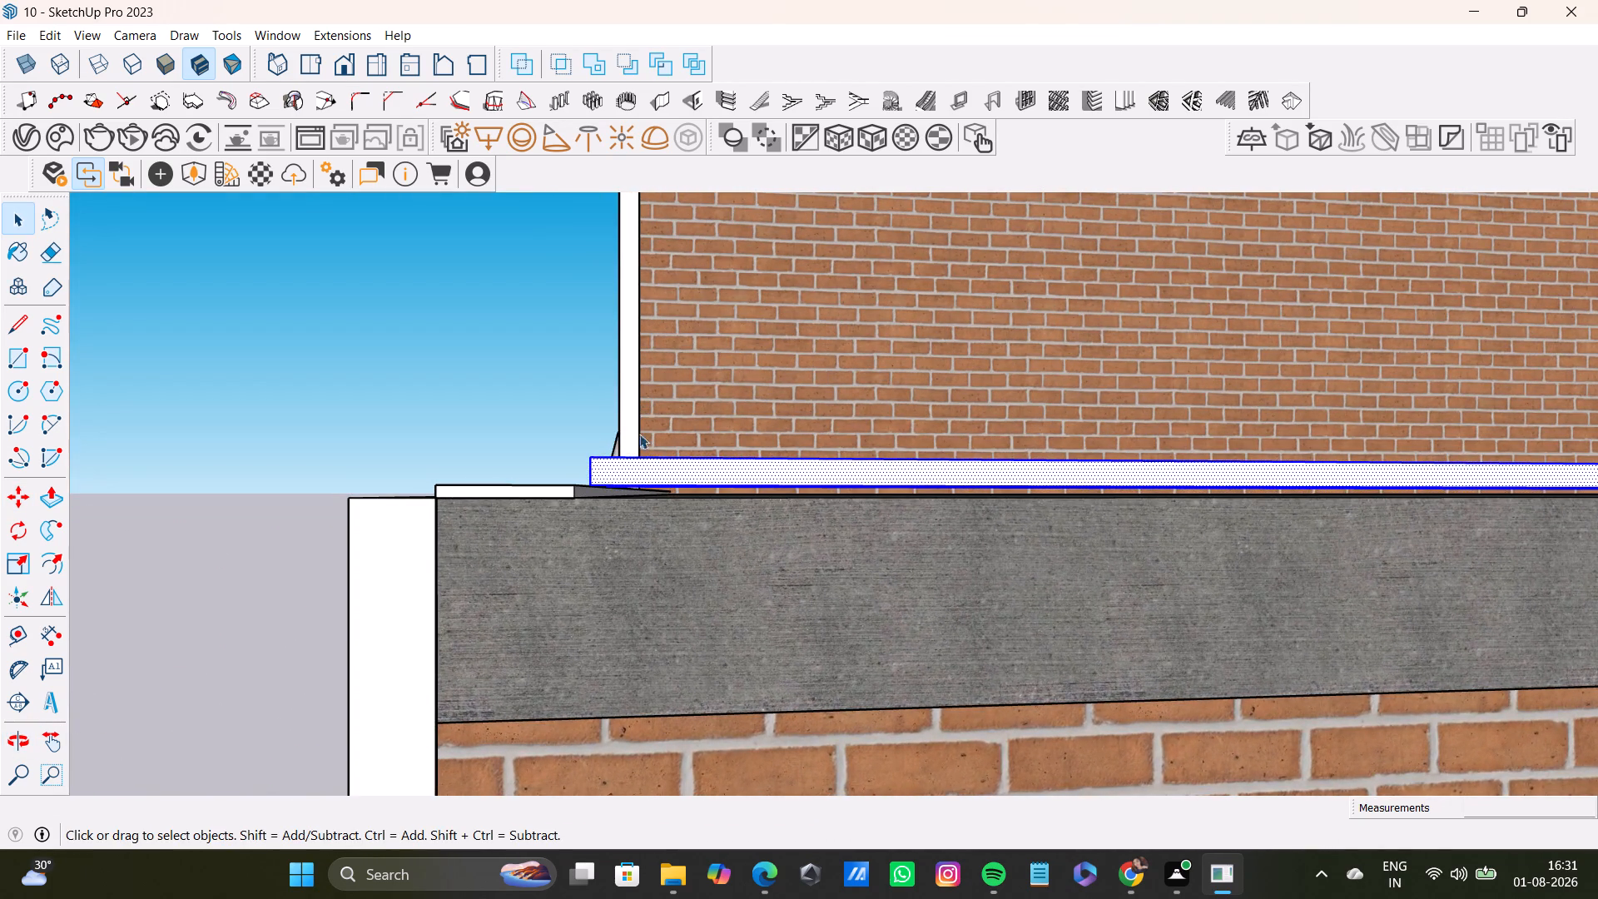
triple_click(678, 473)
left_click(678, 473)
key("m")
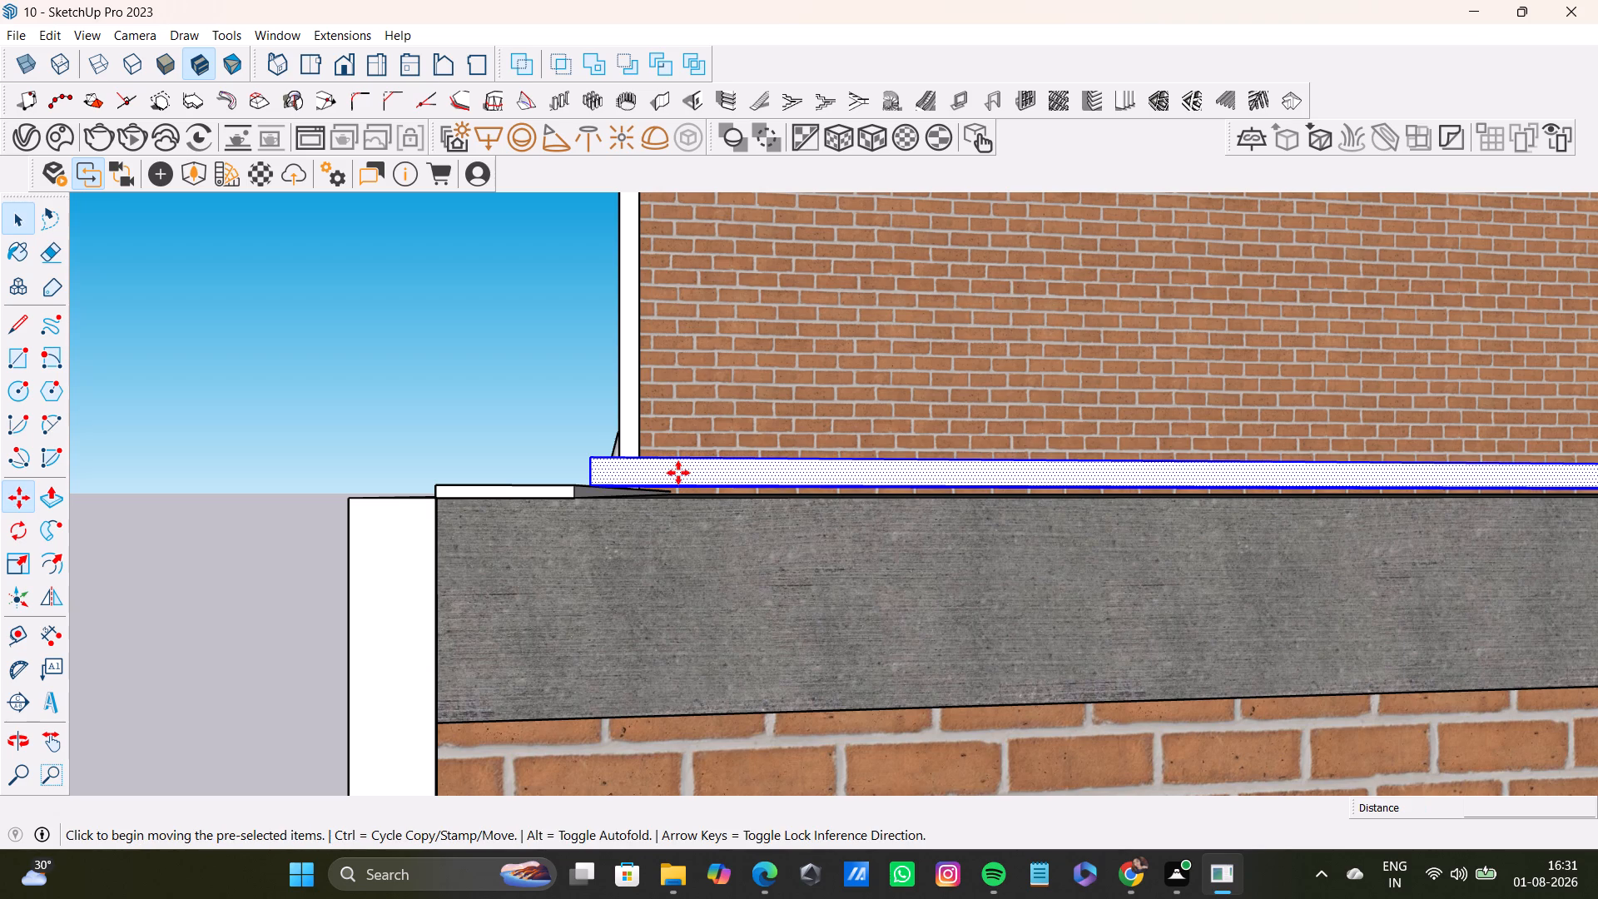
left_click(594, 486)
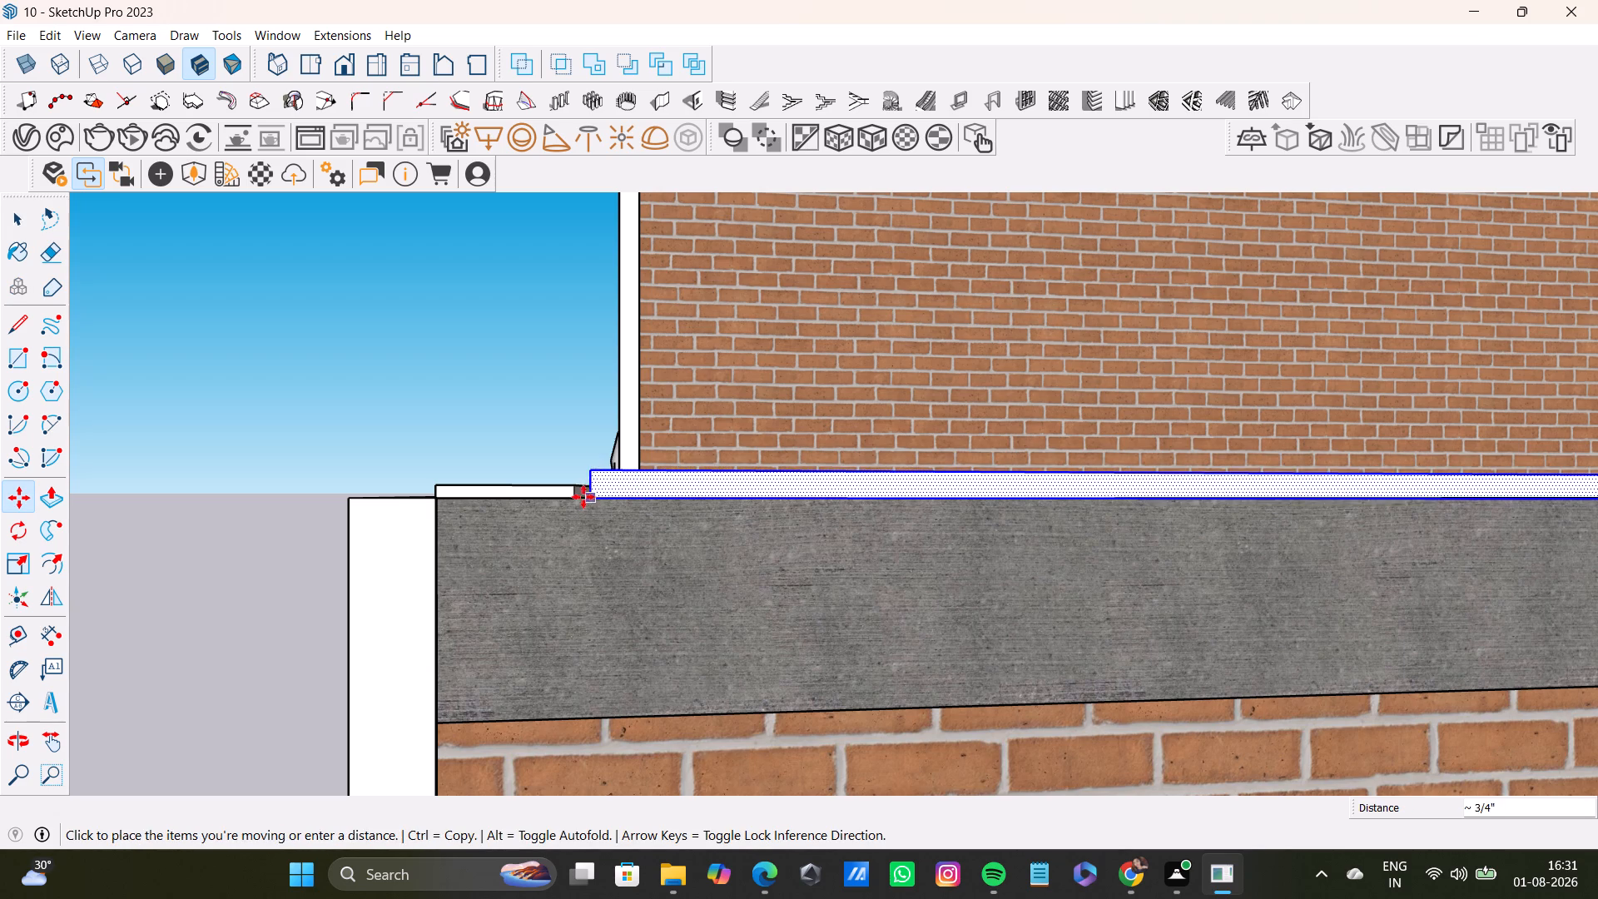
left_click(577, 497)
Push/Pull the lower roof's side strip top, and bring the front strip's top face flush with it at the corner.
middle_click_drag(681, 526, 792, 713)
key("p")
left_click(710, 454)
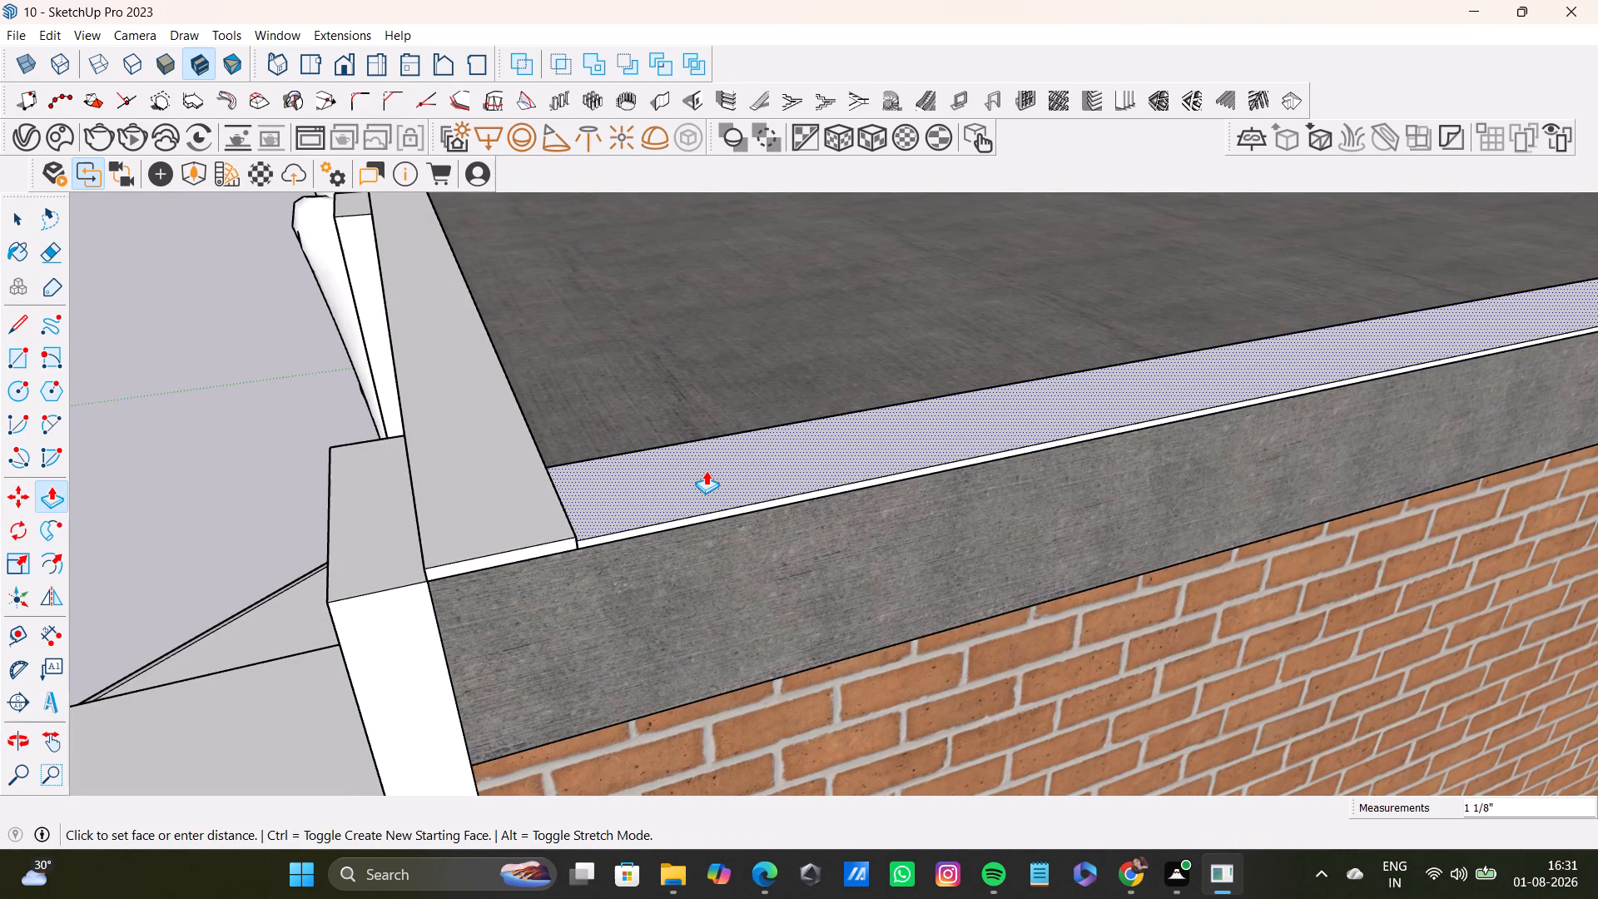
left_click(706, 470)
left_click(542, 509)
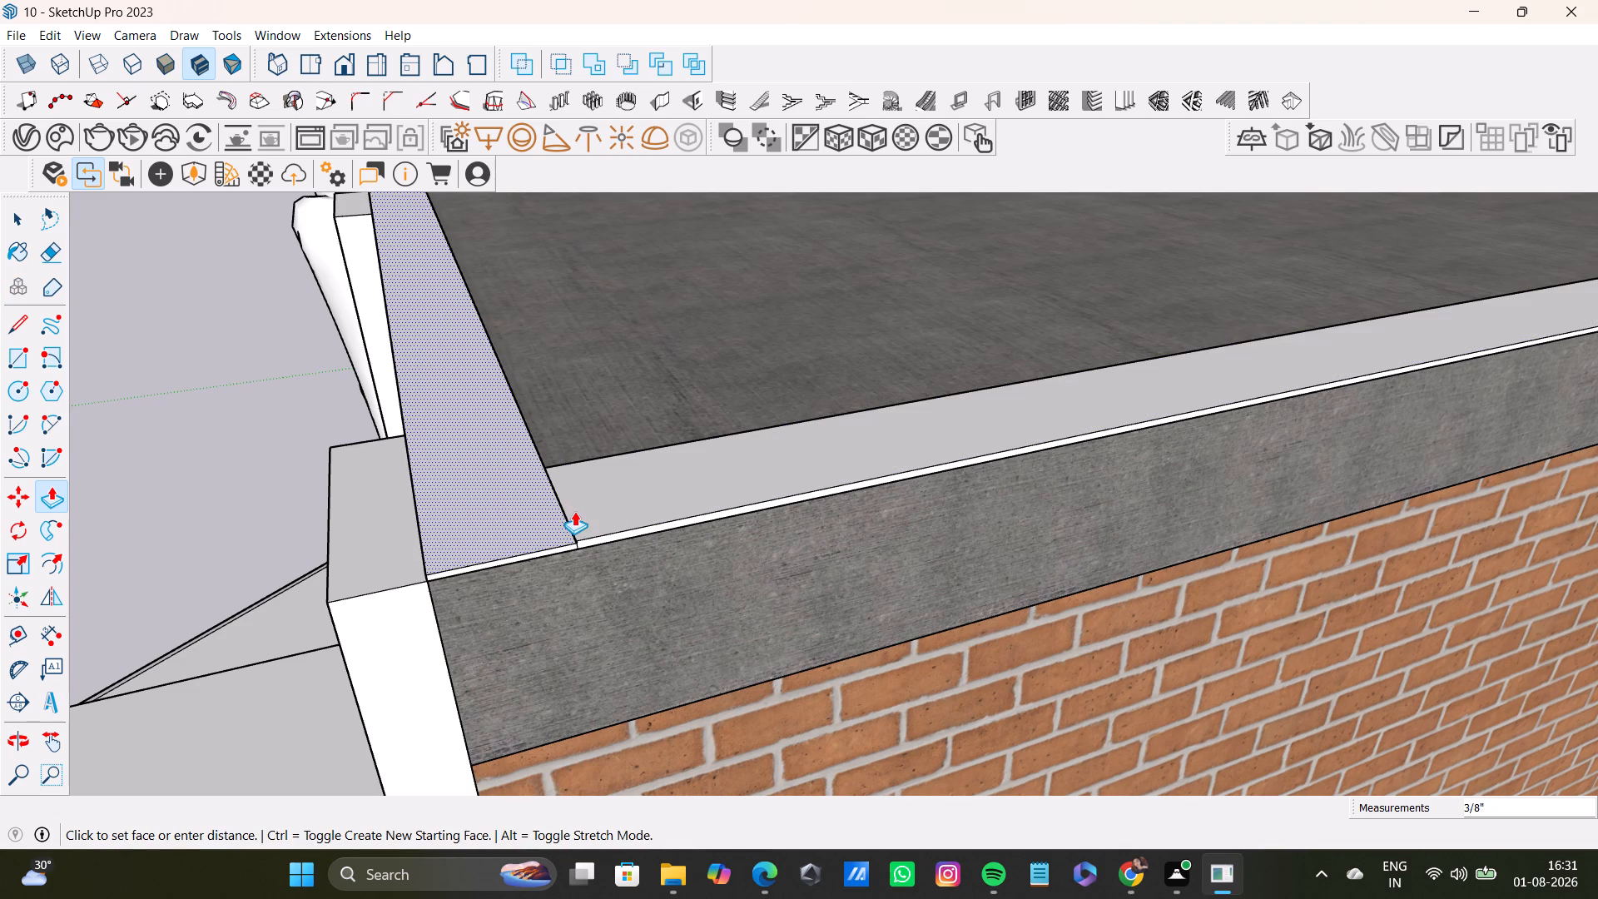
left_click(574, 511)
middle_click_drag(659, 563, 698, 360)
scroll(604, 535, "up", 5)
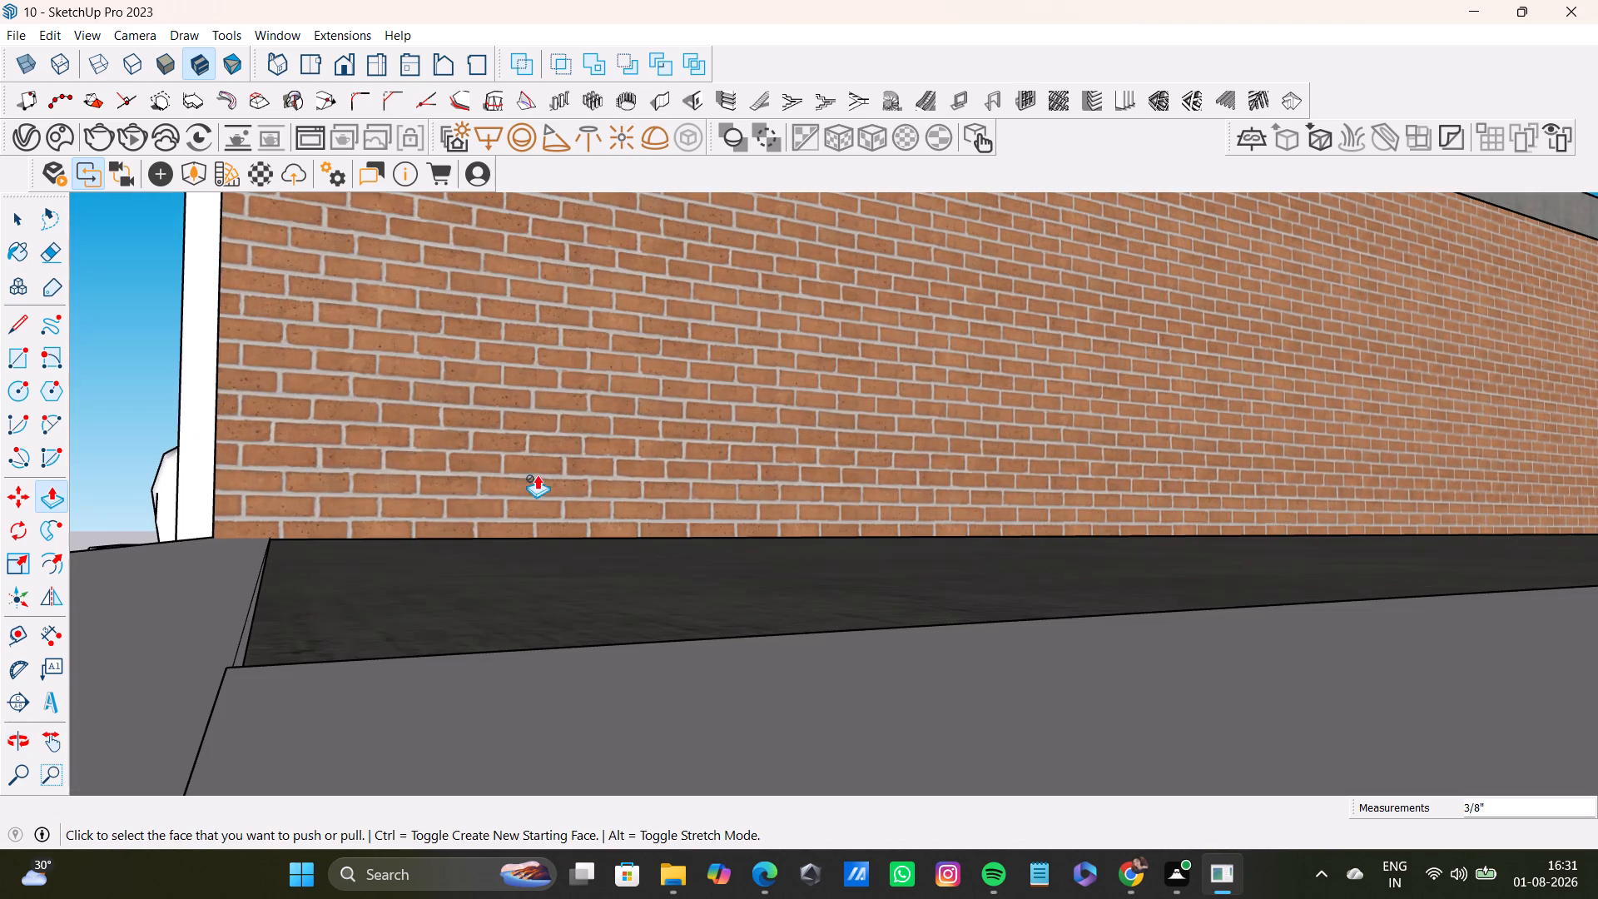
scroll(579, 571, "down", 4)
left_click(517, 626)
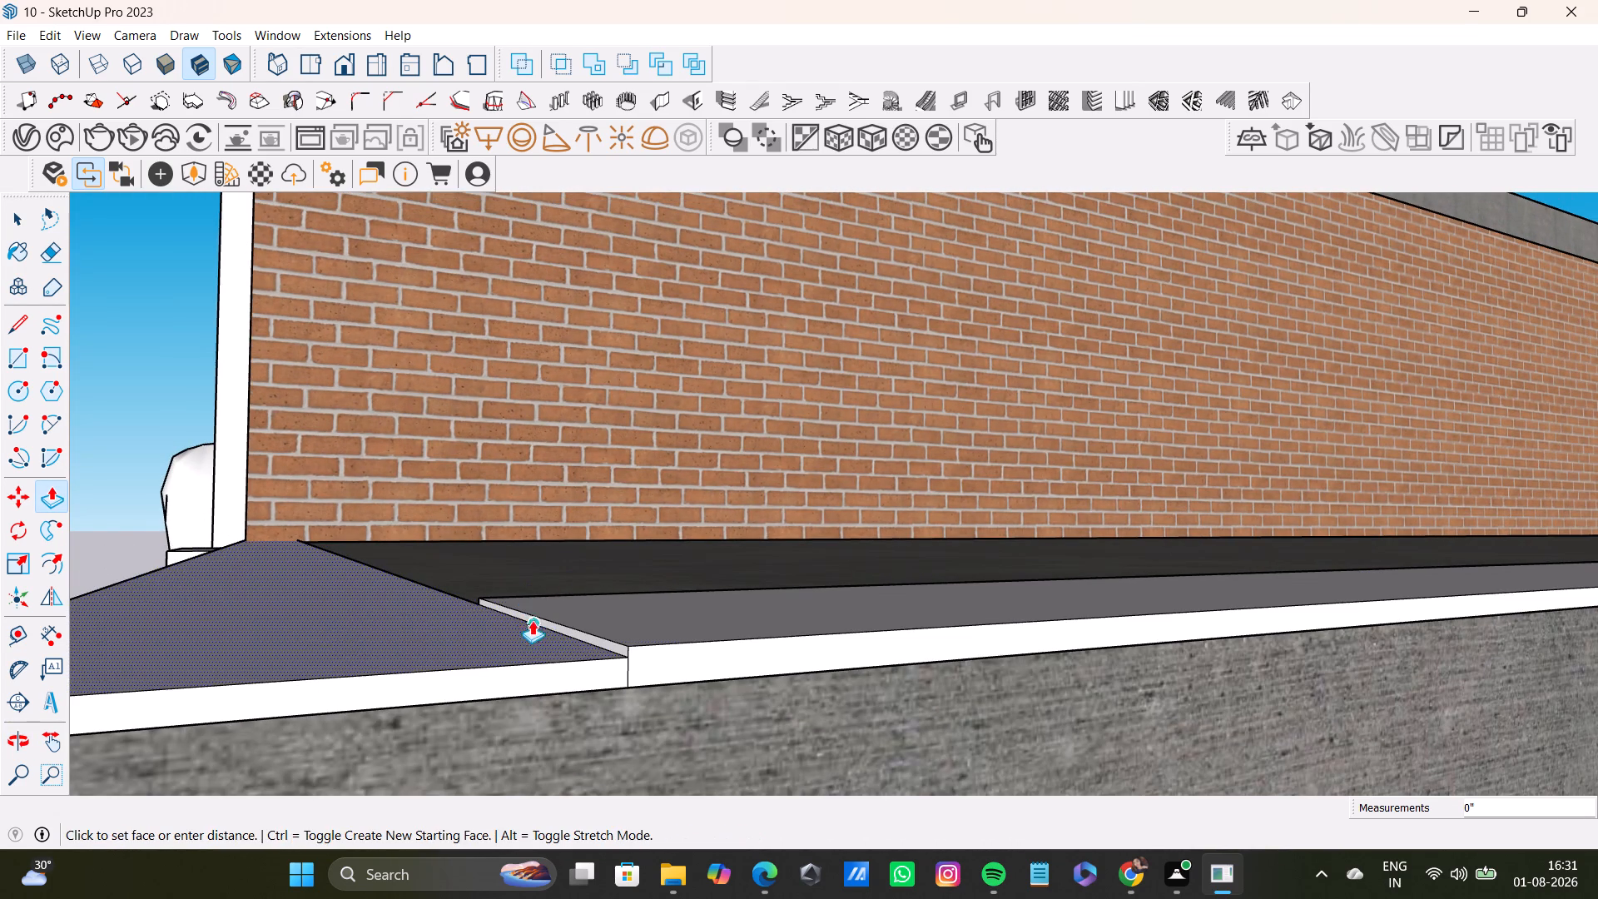
left_click(550, 616)
left_click(672, 658)
left_click(672, 656)
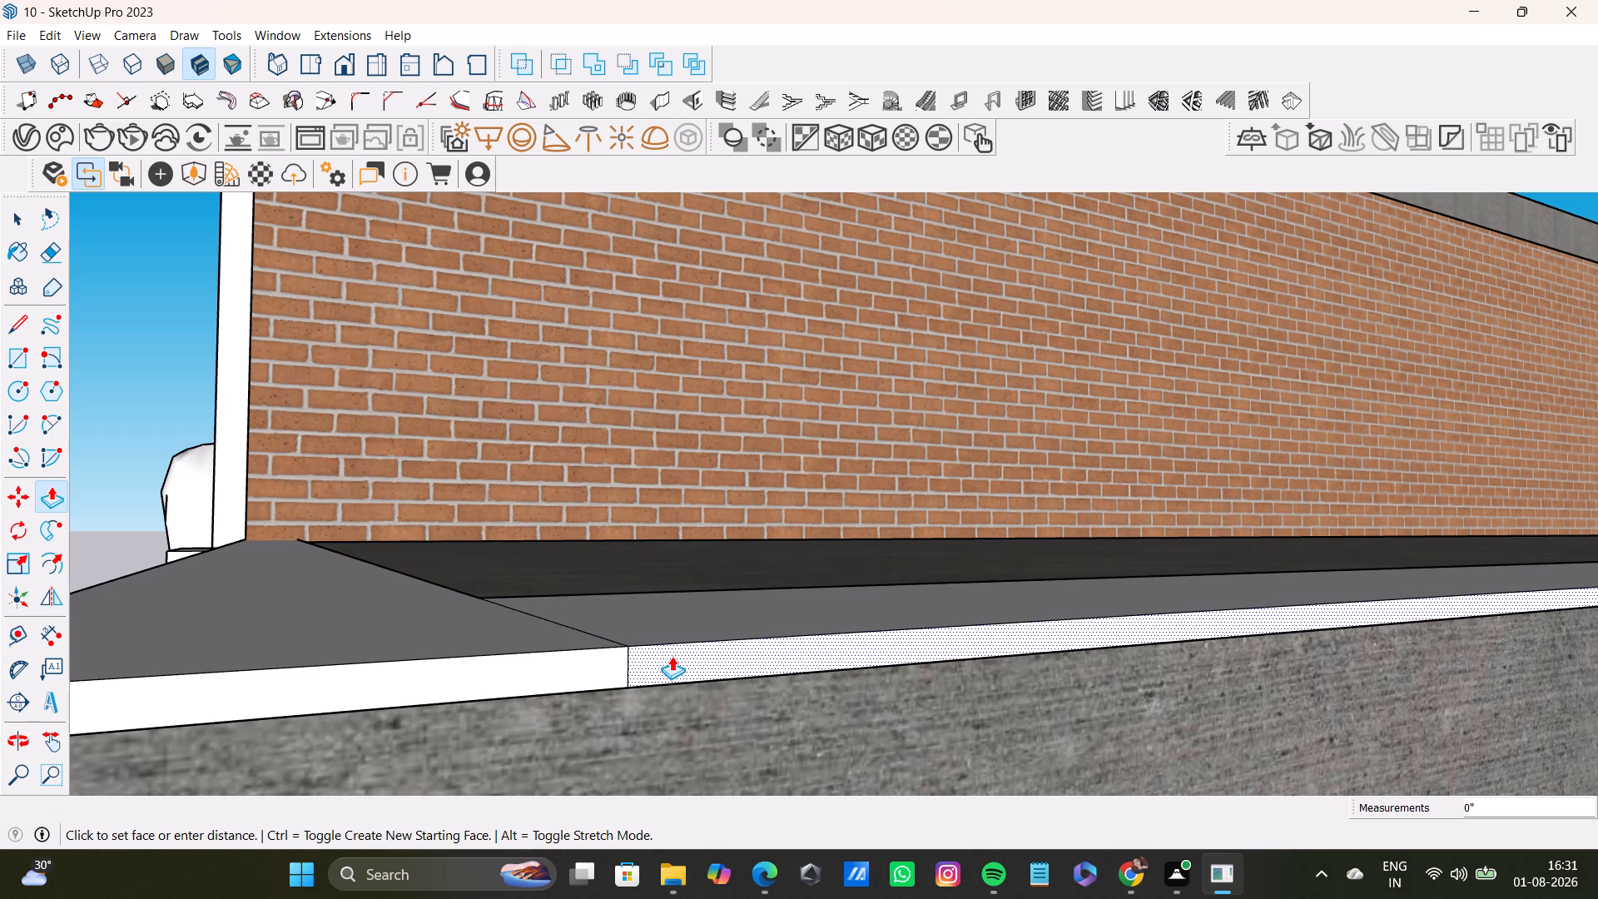
key("space")
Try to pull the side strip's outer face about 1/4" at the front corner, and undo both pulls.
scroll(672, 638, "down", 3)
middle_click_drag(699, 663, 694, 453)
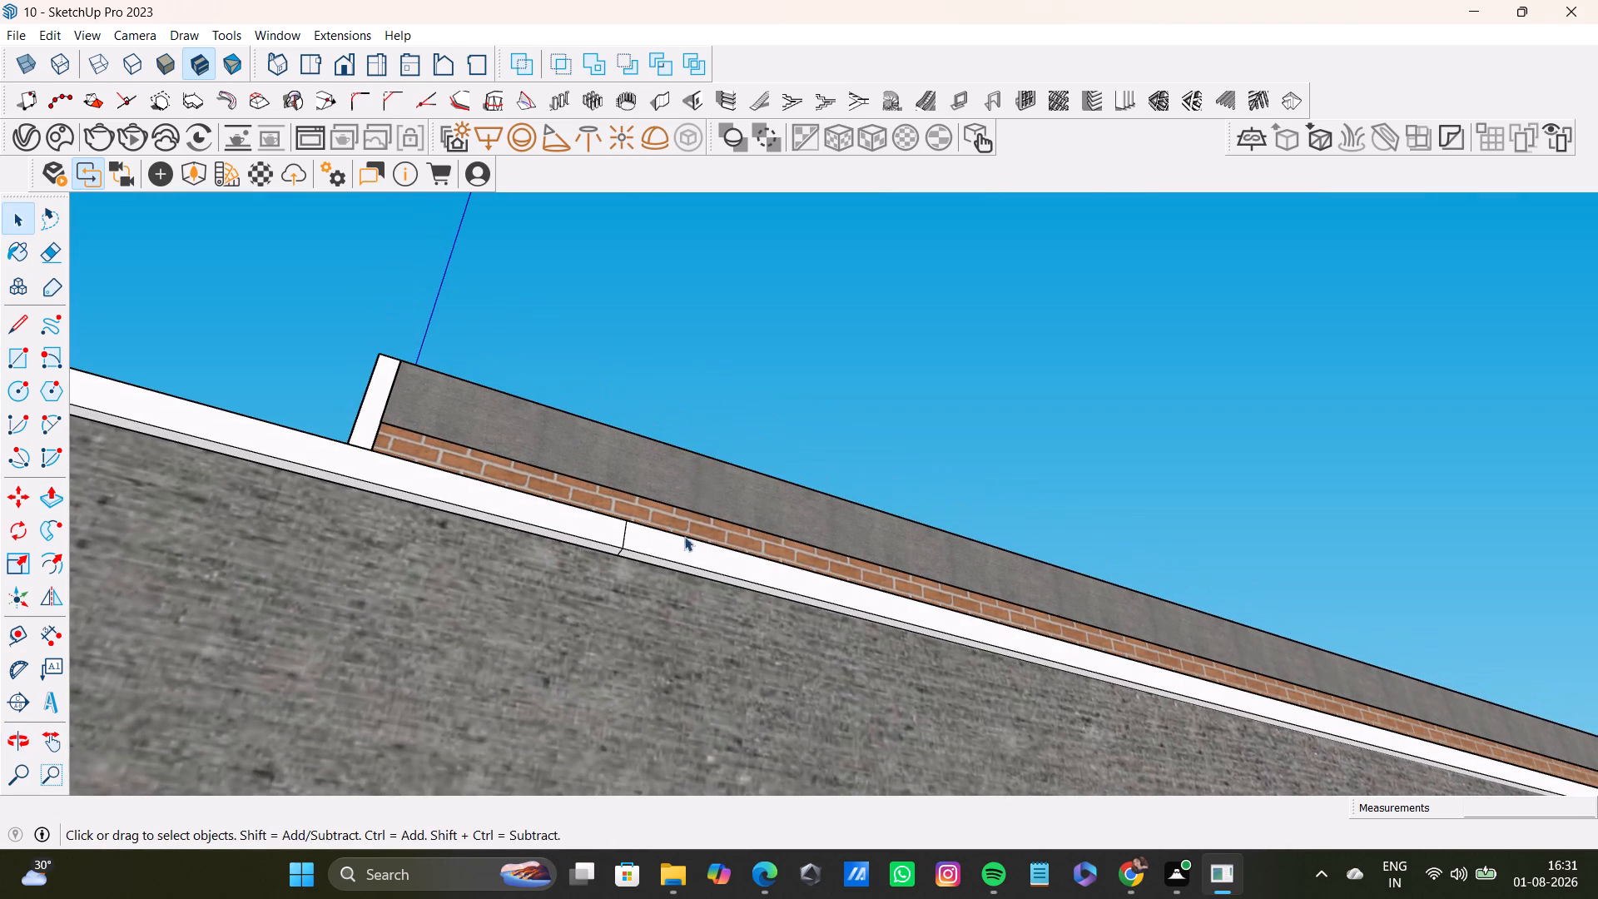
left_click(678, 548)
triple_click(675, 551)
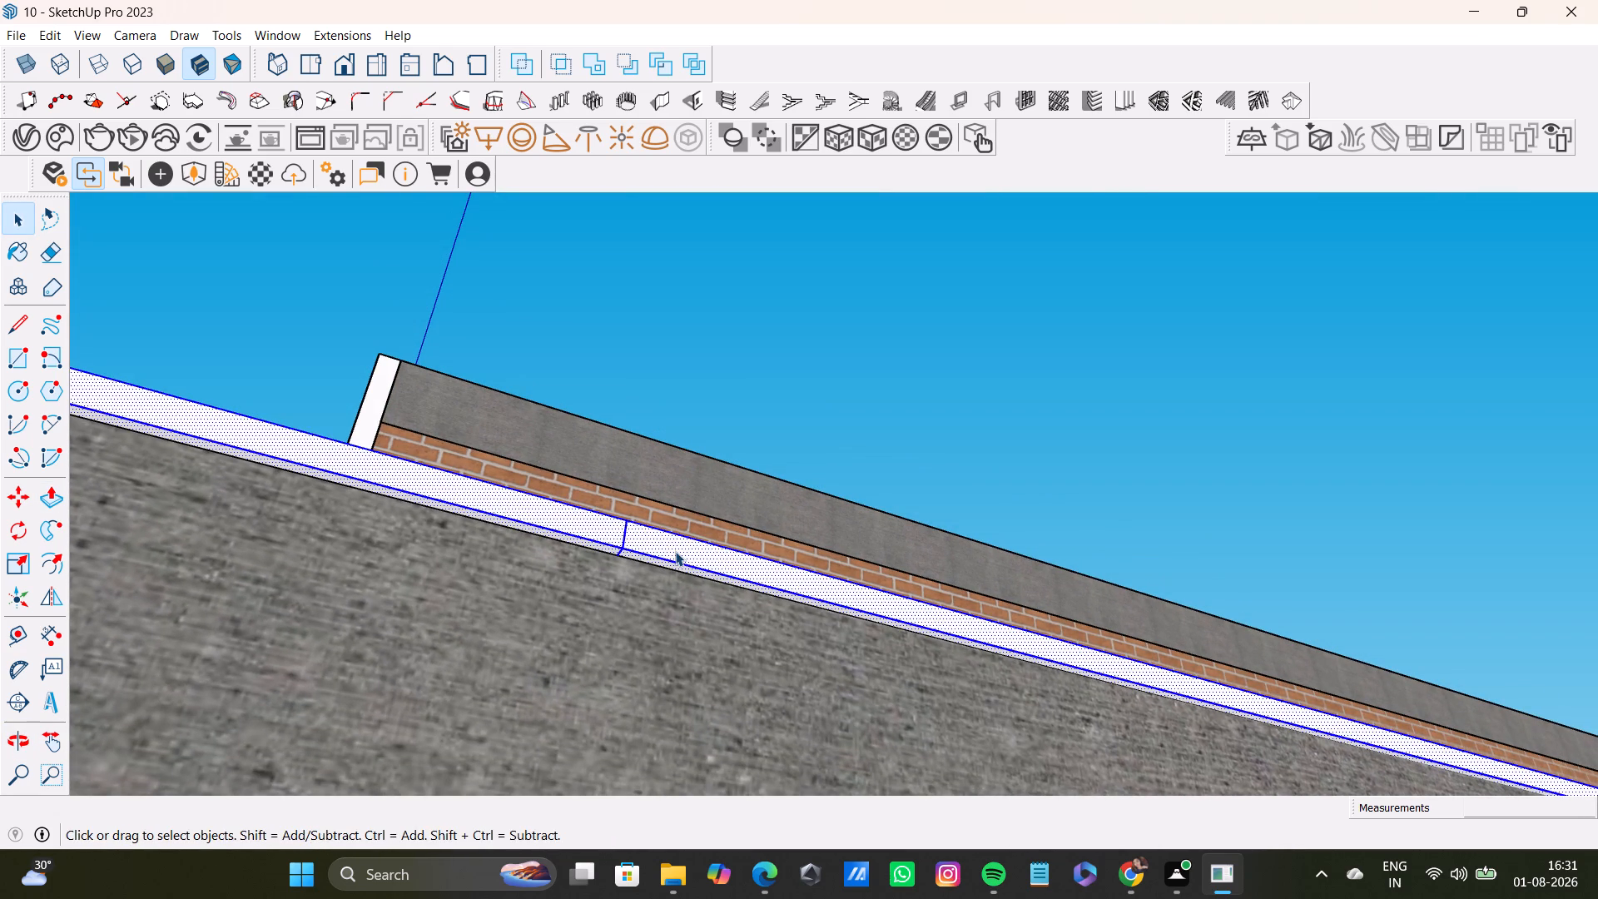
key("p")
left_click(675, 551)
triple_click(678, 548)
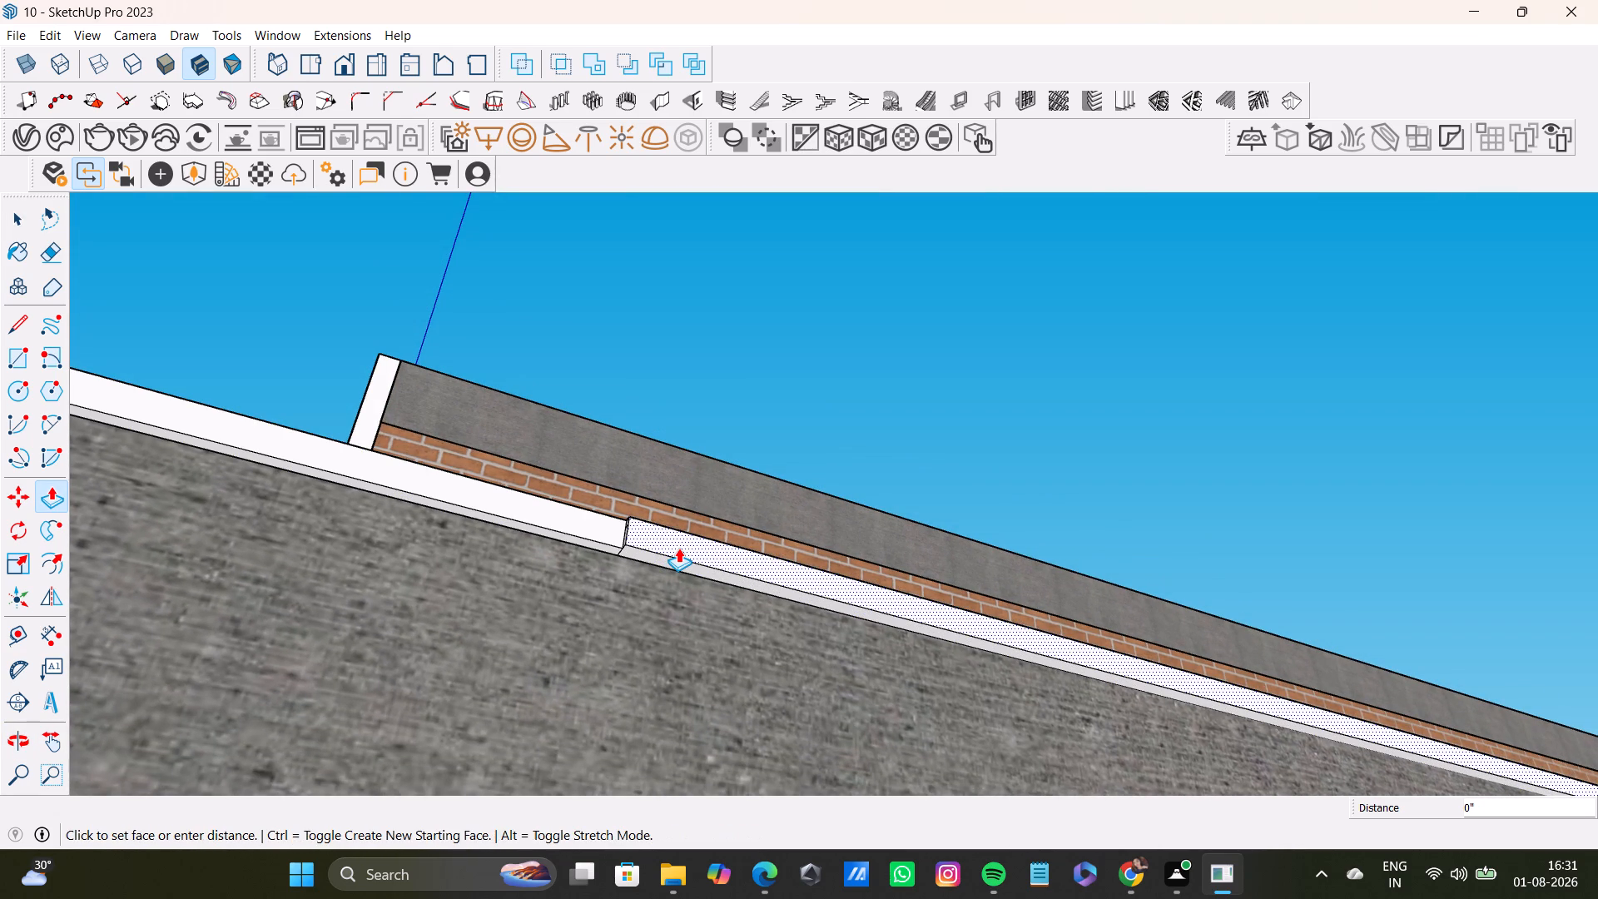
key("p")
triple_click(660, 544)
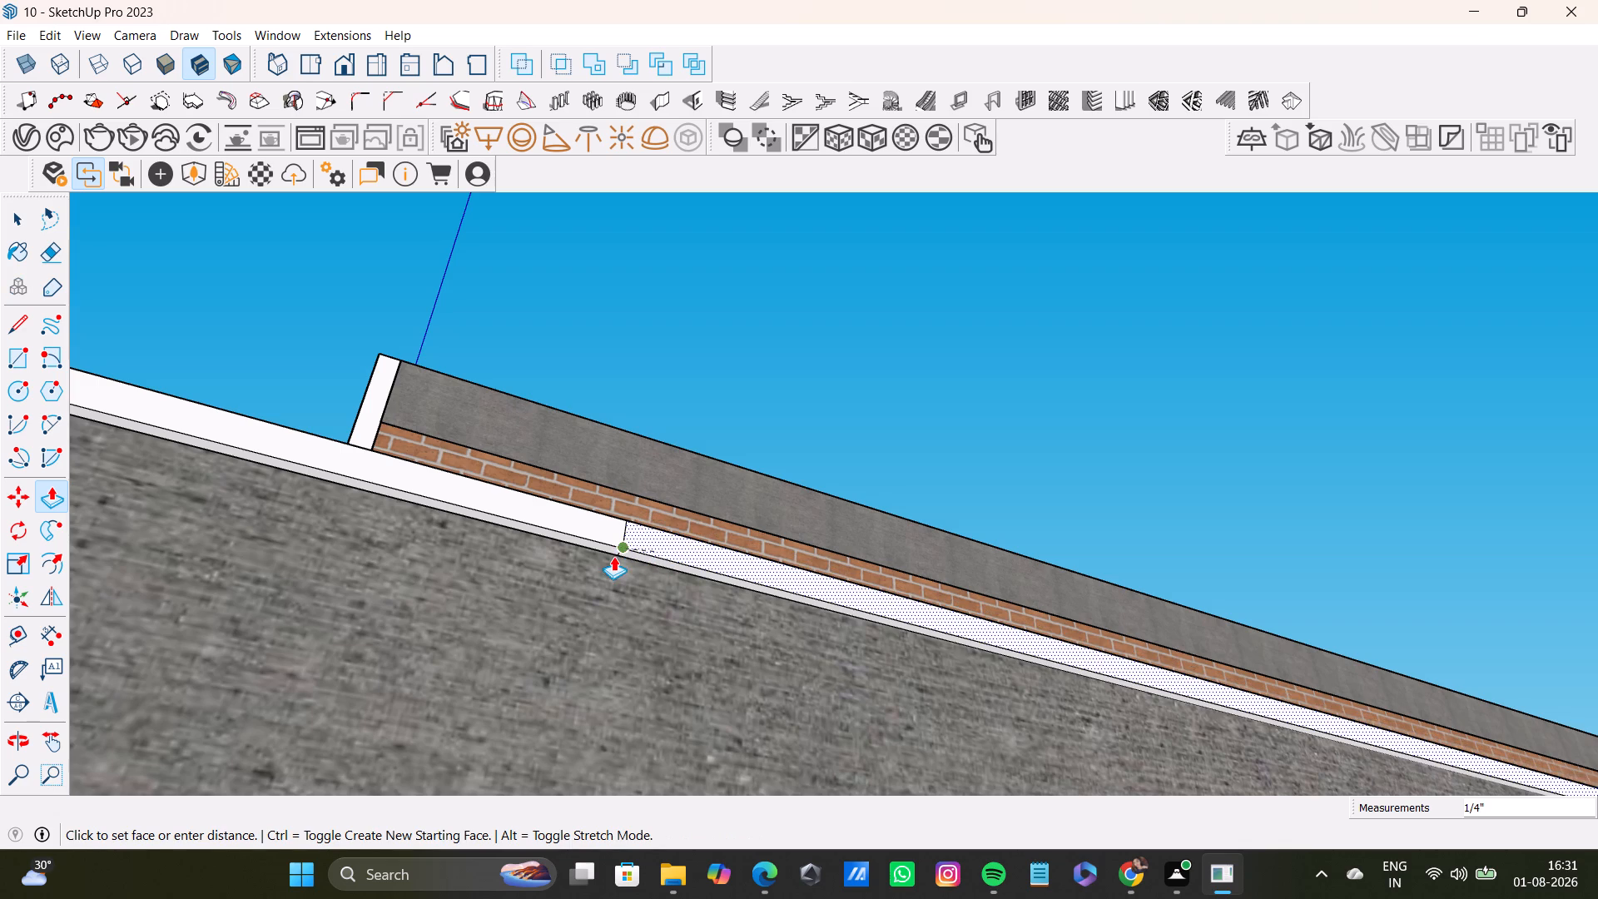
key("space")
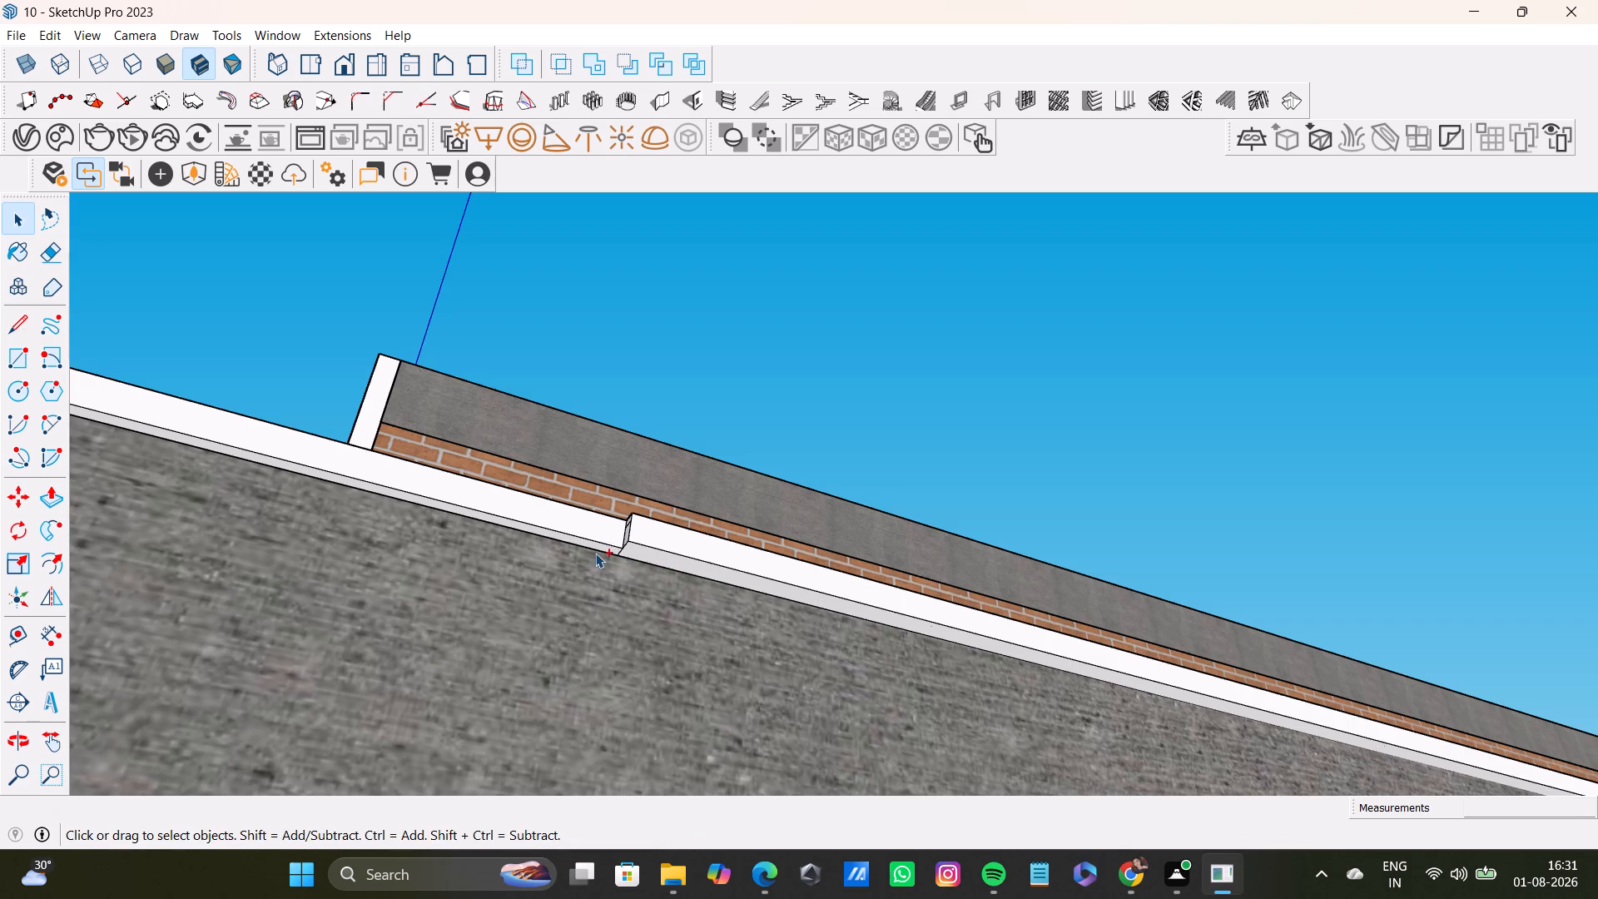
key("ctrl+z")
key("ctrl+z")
Push the front strip's end face inward toward the slab's outer edge at the corner.
triple_click(598, 539)
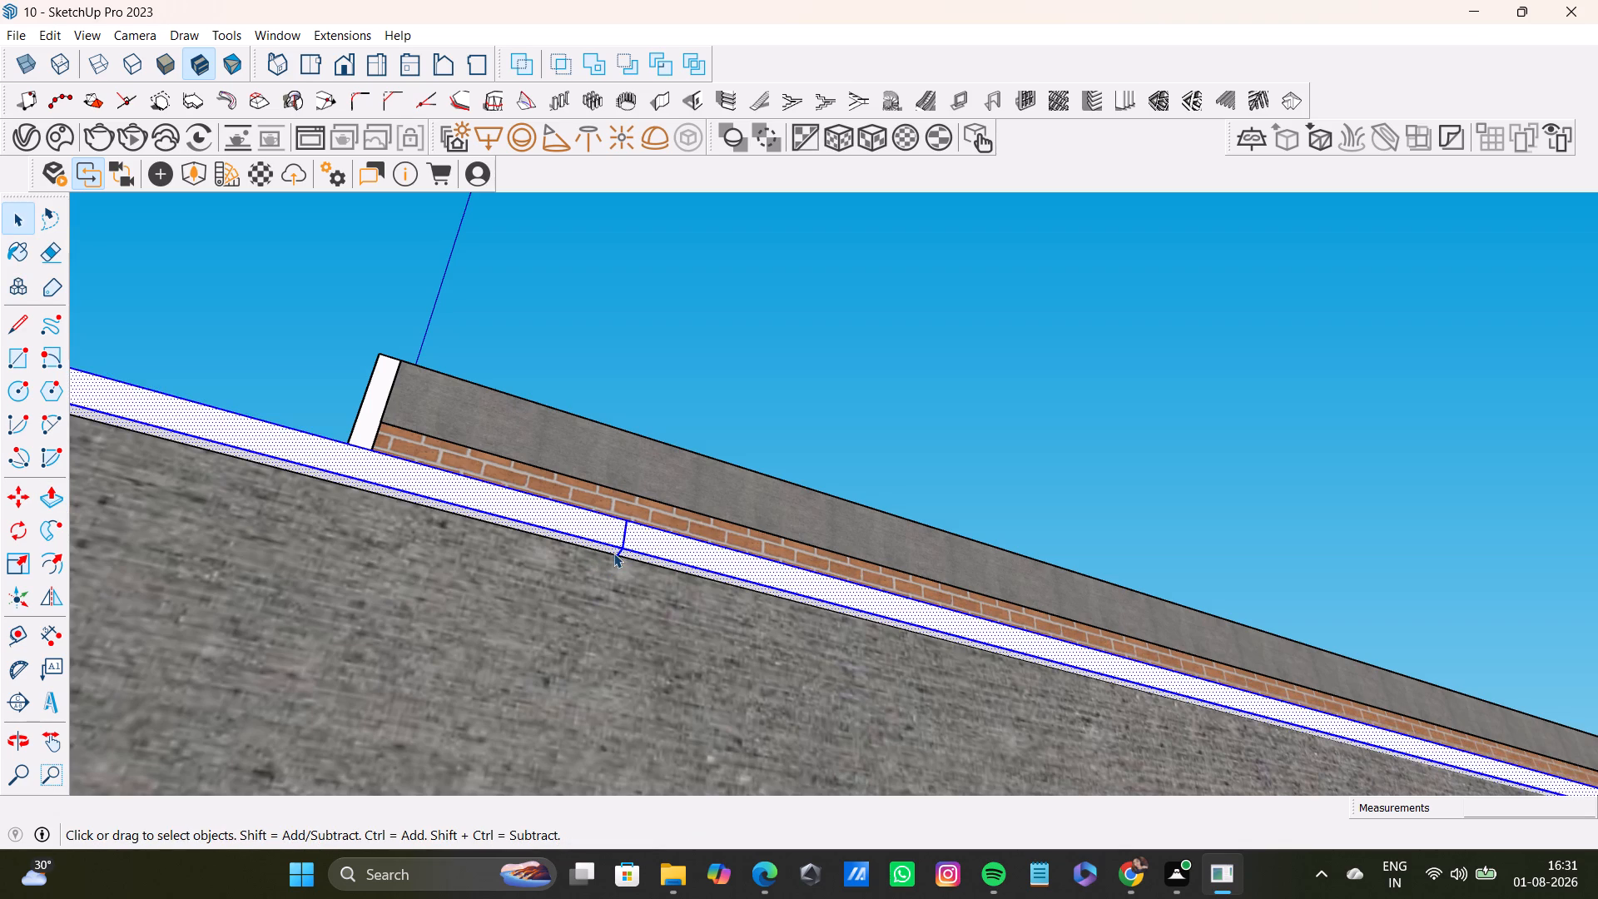
key("p")
left_click(618, 534)
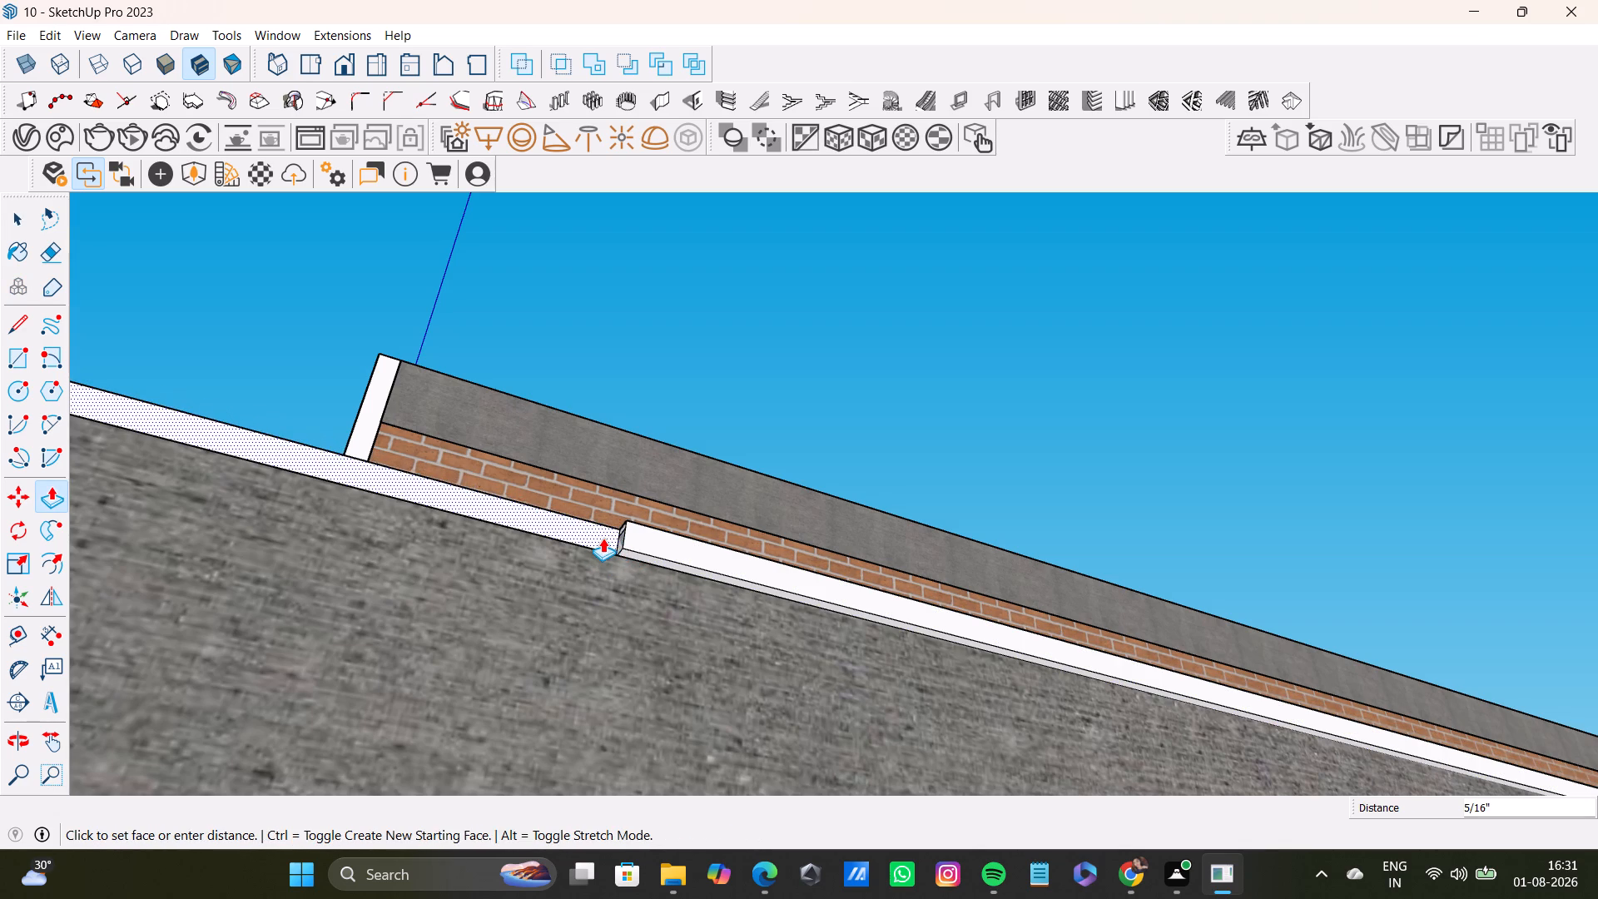
middle_click_drag(603, 557, 632, 433)
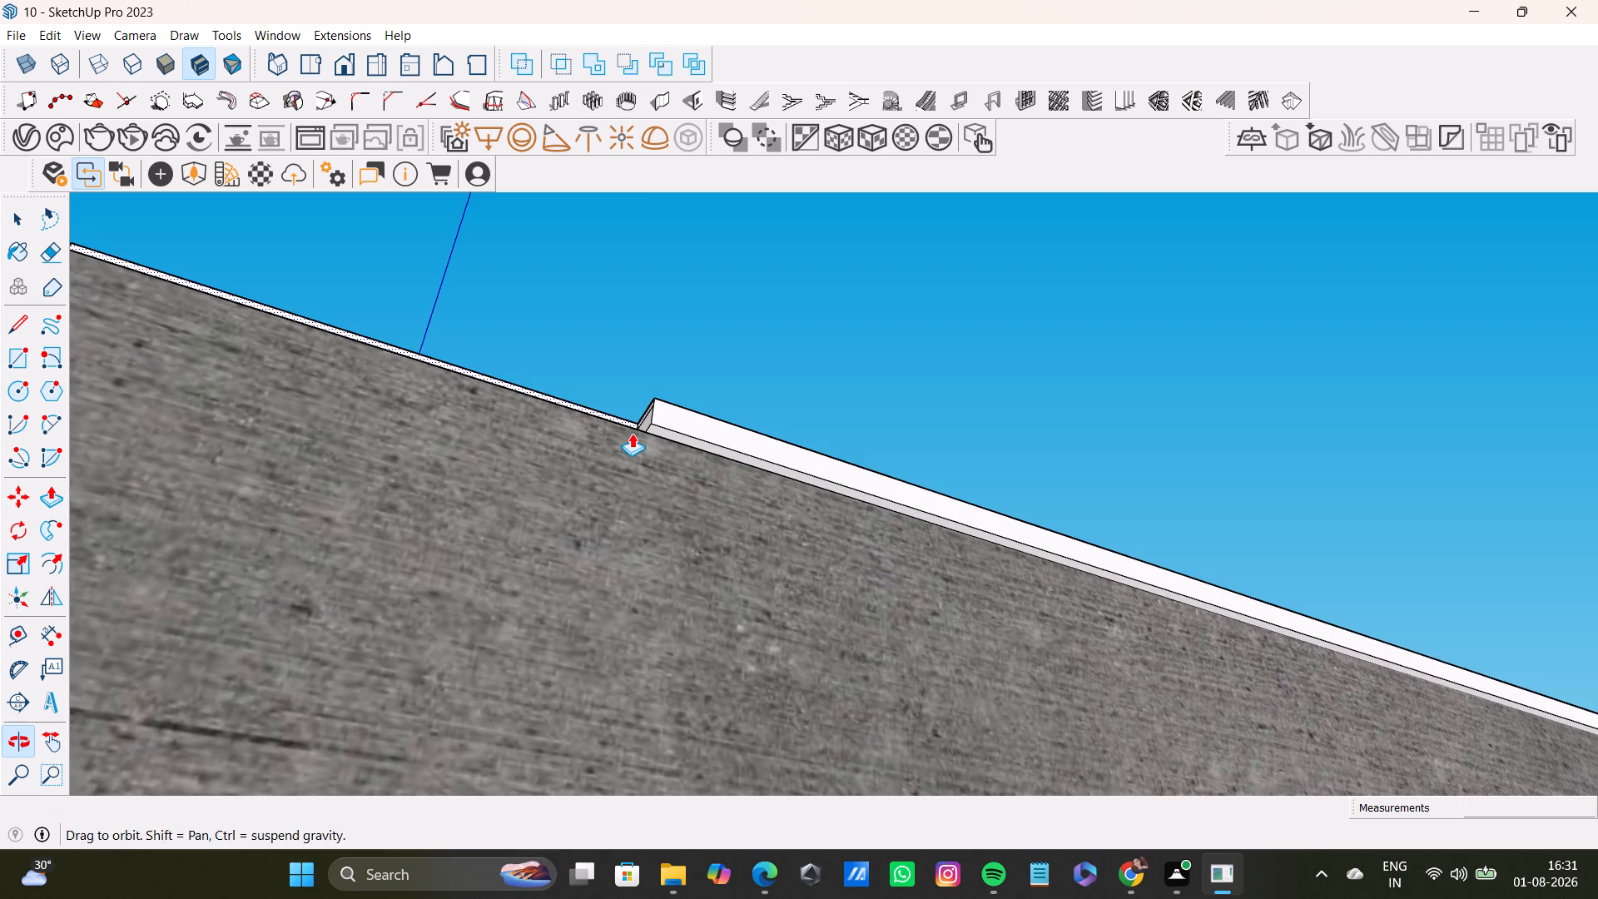
middle_click_drag(632, 434, 627, 807)
left_click(636, 629)
key("space")
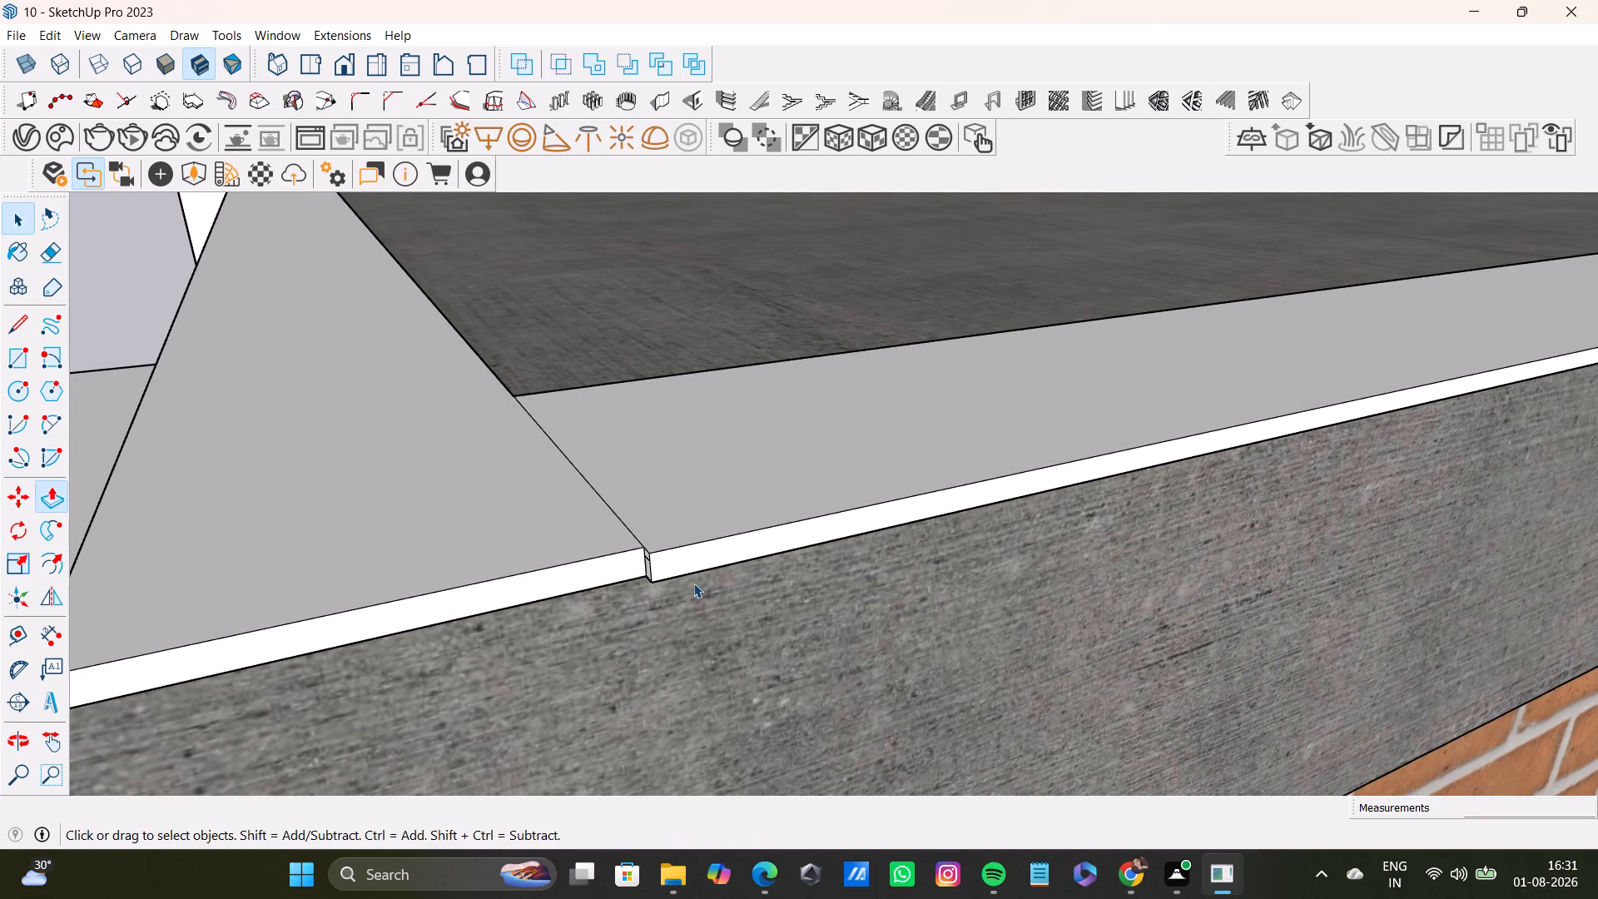
Push the side strip's outer face back flush with the front strip's end face.
triple_click(696, 559)
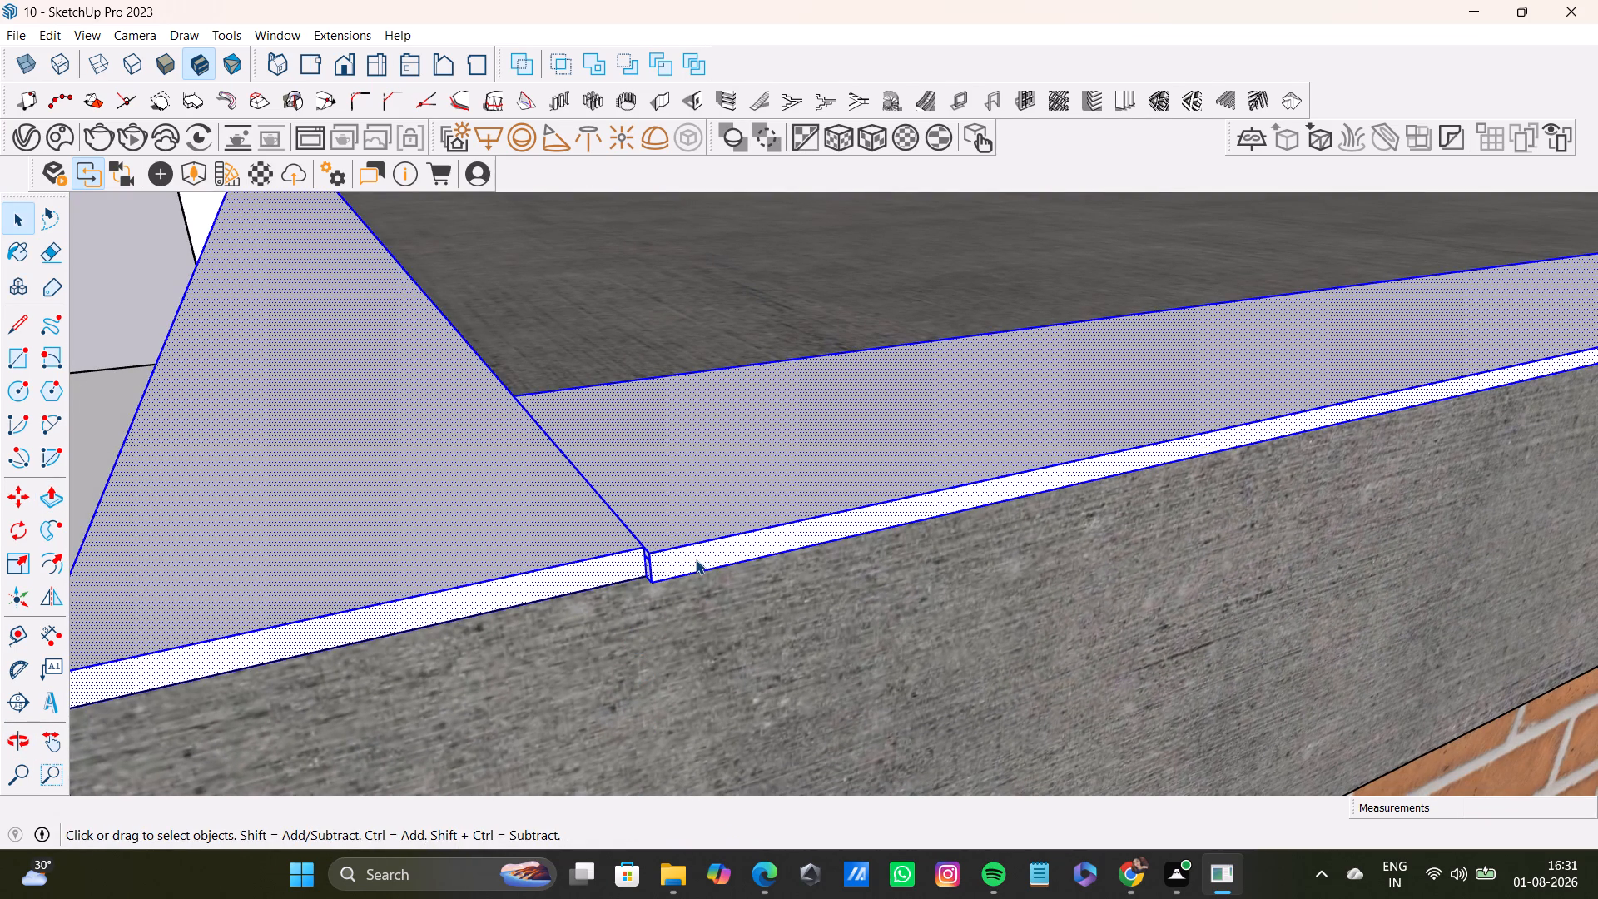
double_click(696, 559)
key("p")
left_click(697, 559)
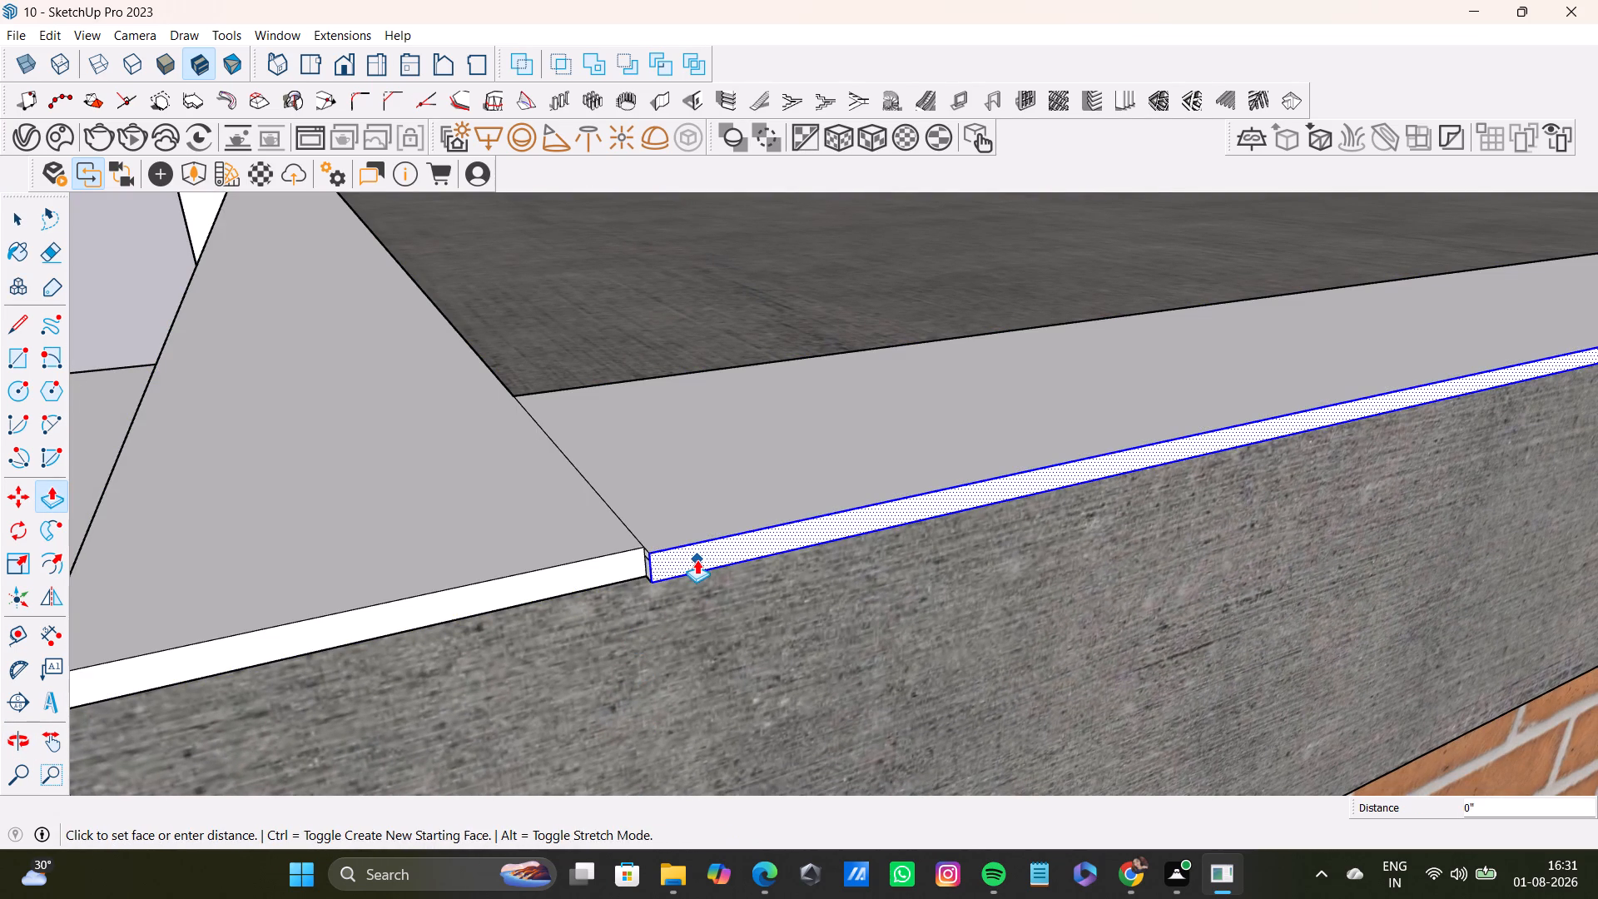
left_click(641, 568)
key("space")
Raise the side strip's top face about 1" so its full length stands above the lower roof slab.
scroll(738, 584, "down", 8)
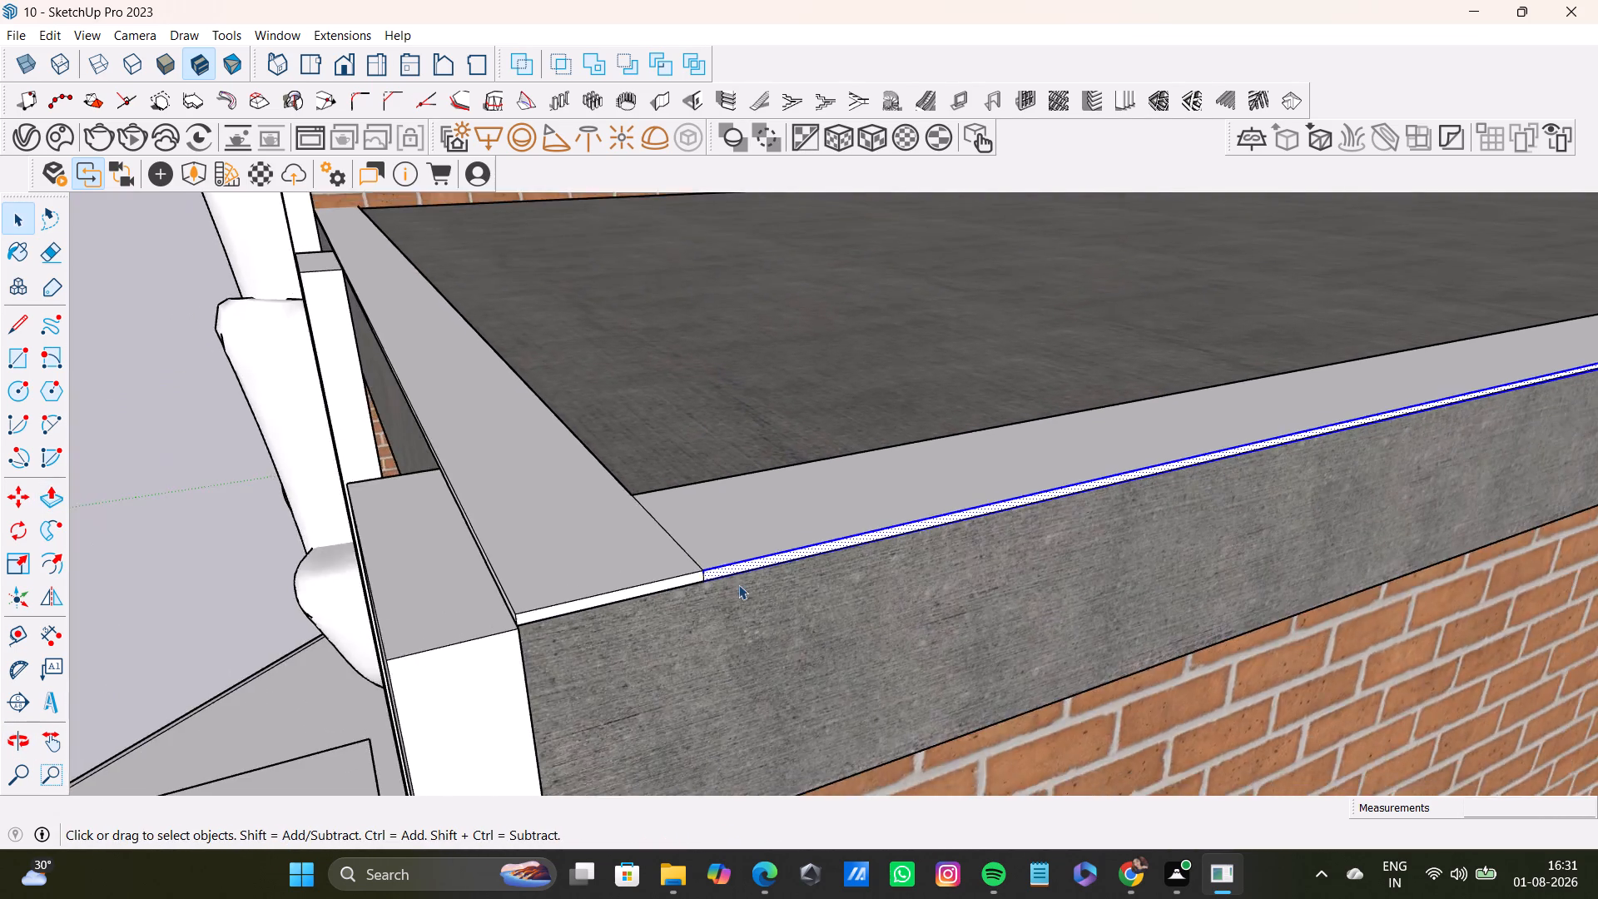
scroll(738, 584, "down", 20)
scroll(738, 584, "down", 4)
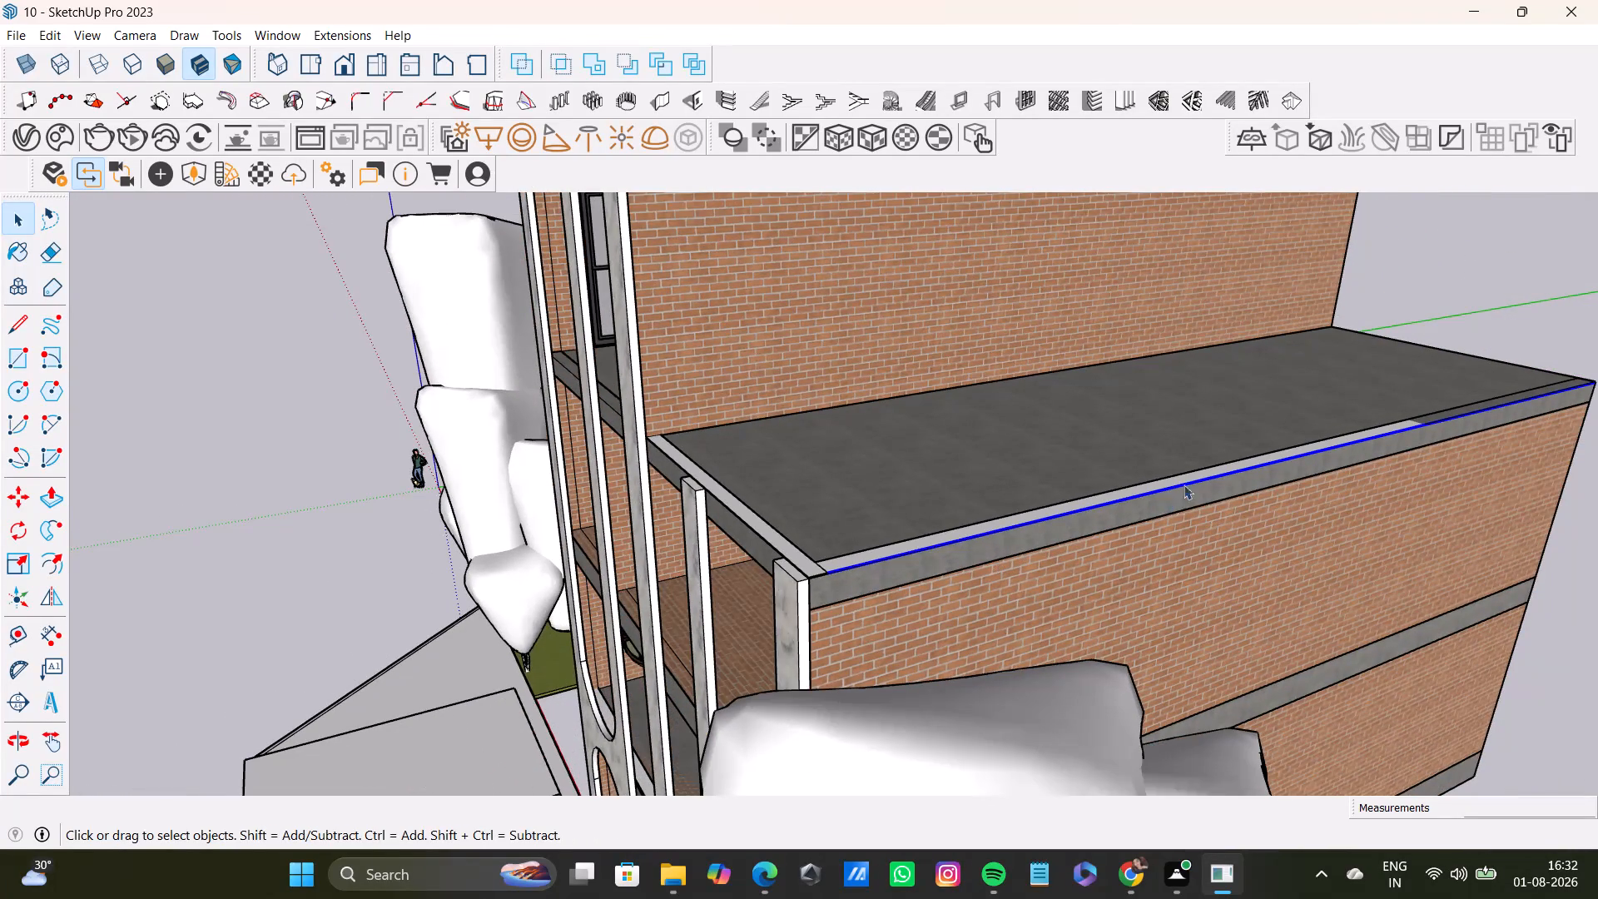
middle_click_drag(1209, 471, 964, 479)
middle_click_drag(1240, 449, 1082, 581)
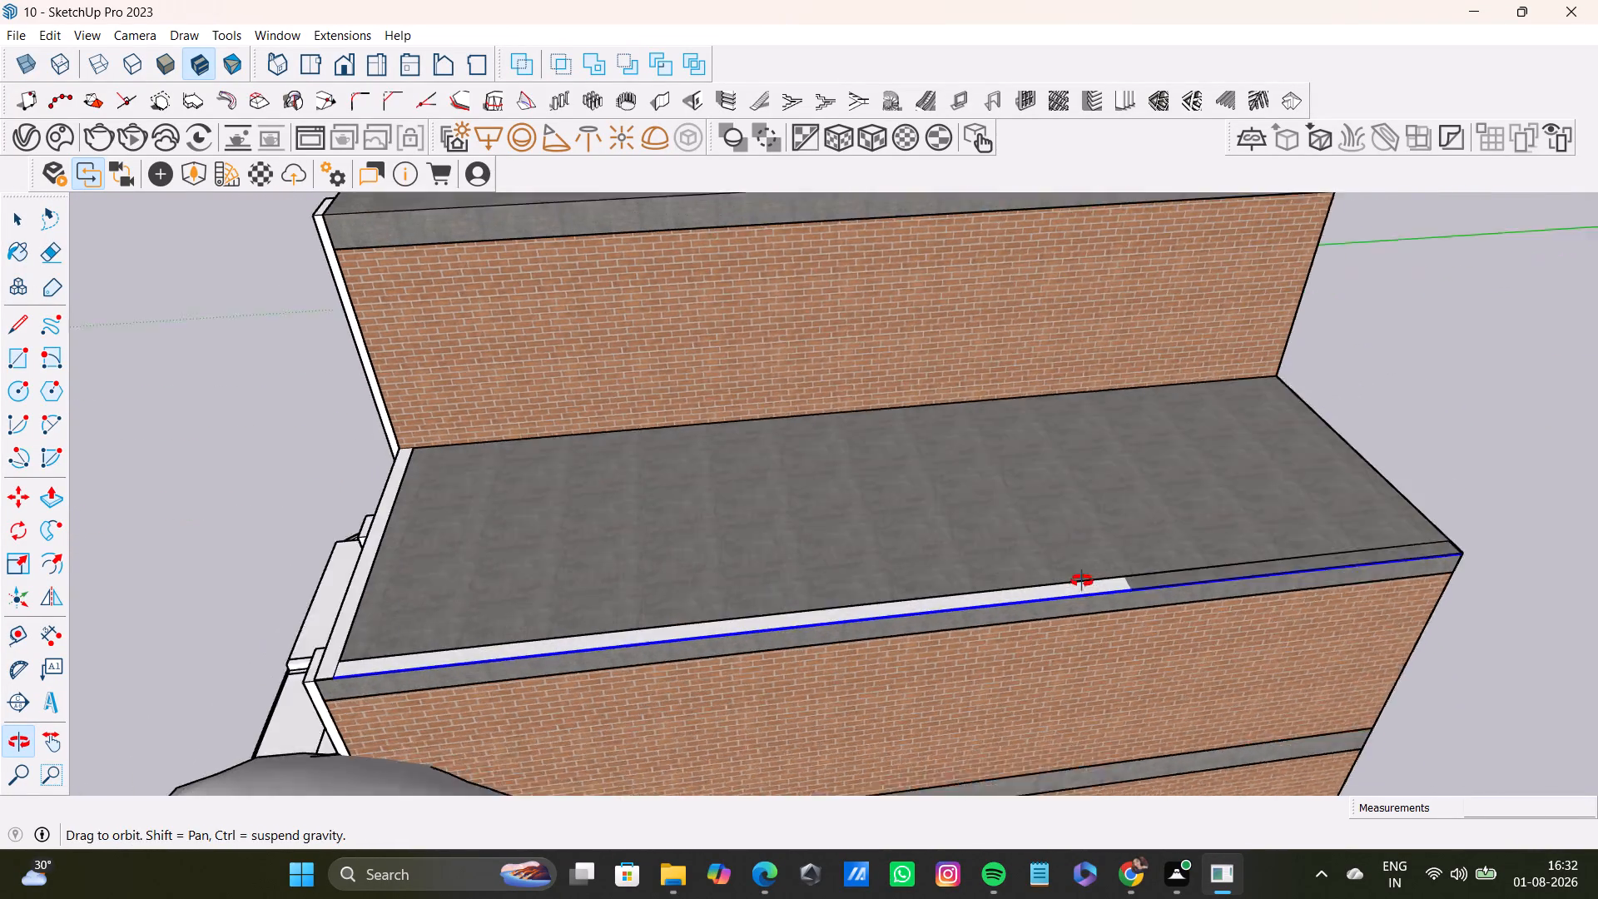
middle_click_drag(1082, 581, 1078, 602)
left_click(1079, 659)
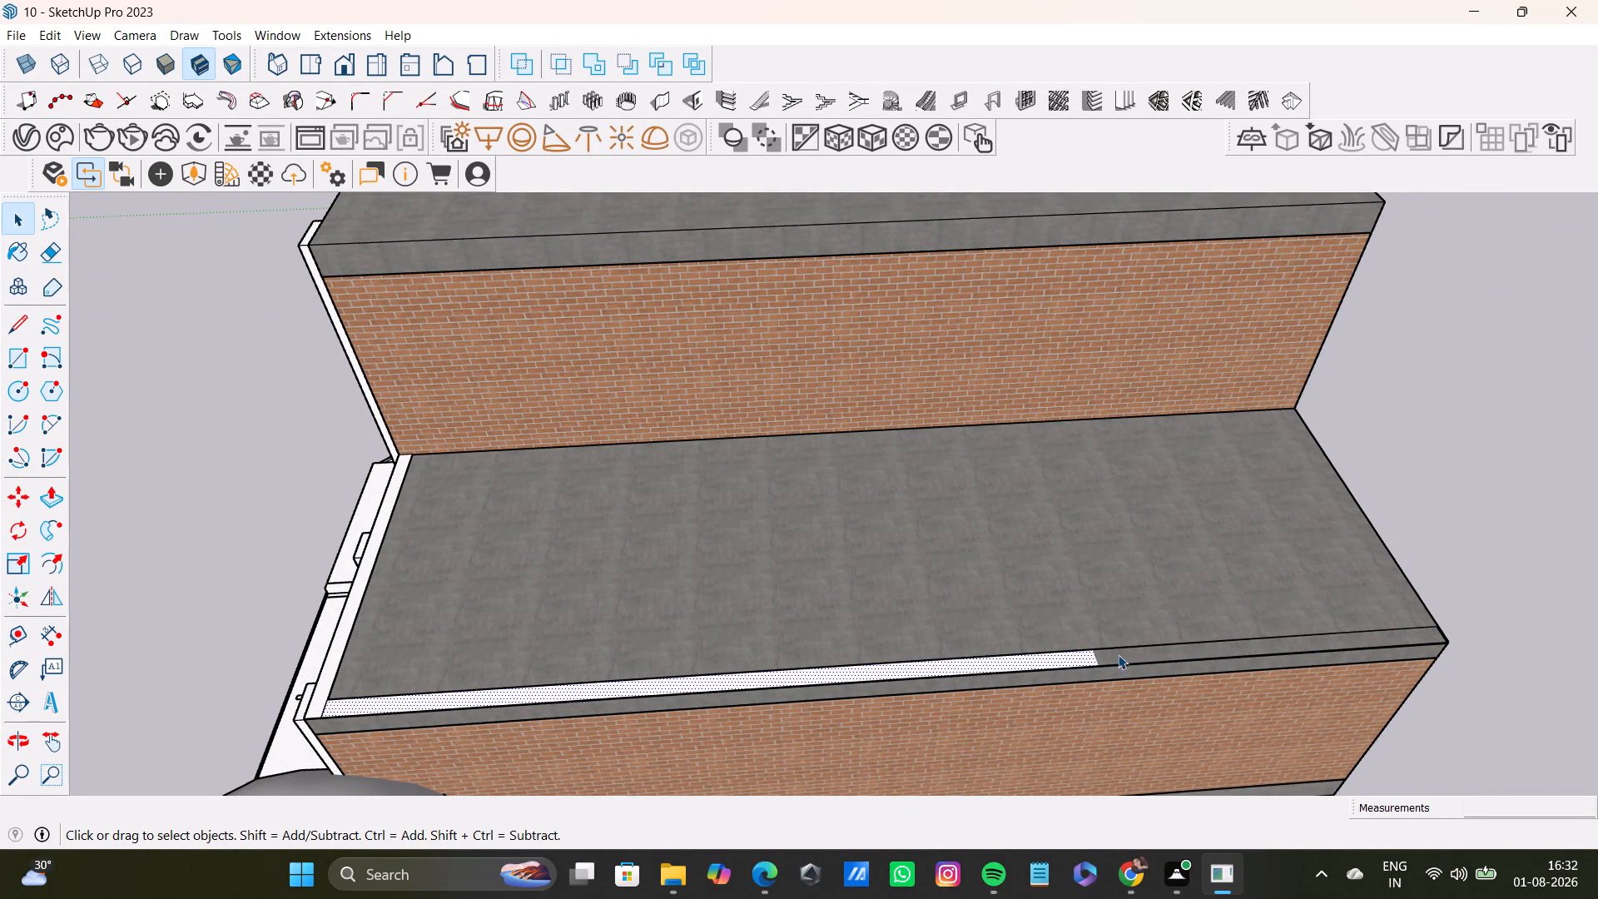
scroll(1143, 660, "up", 15)
middle_click_drag(1075, 685, 1055, 543)
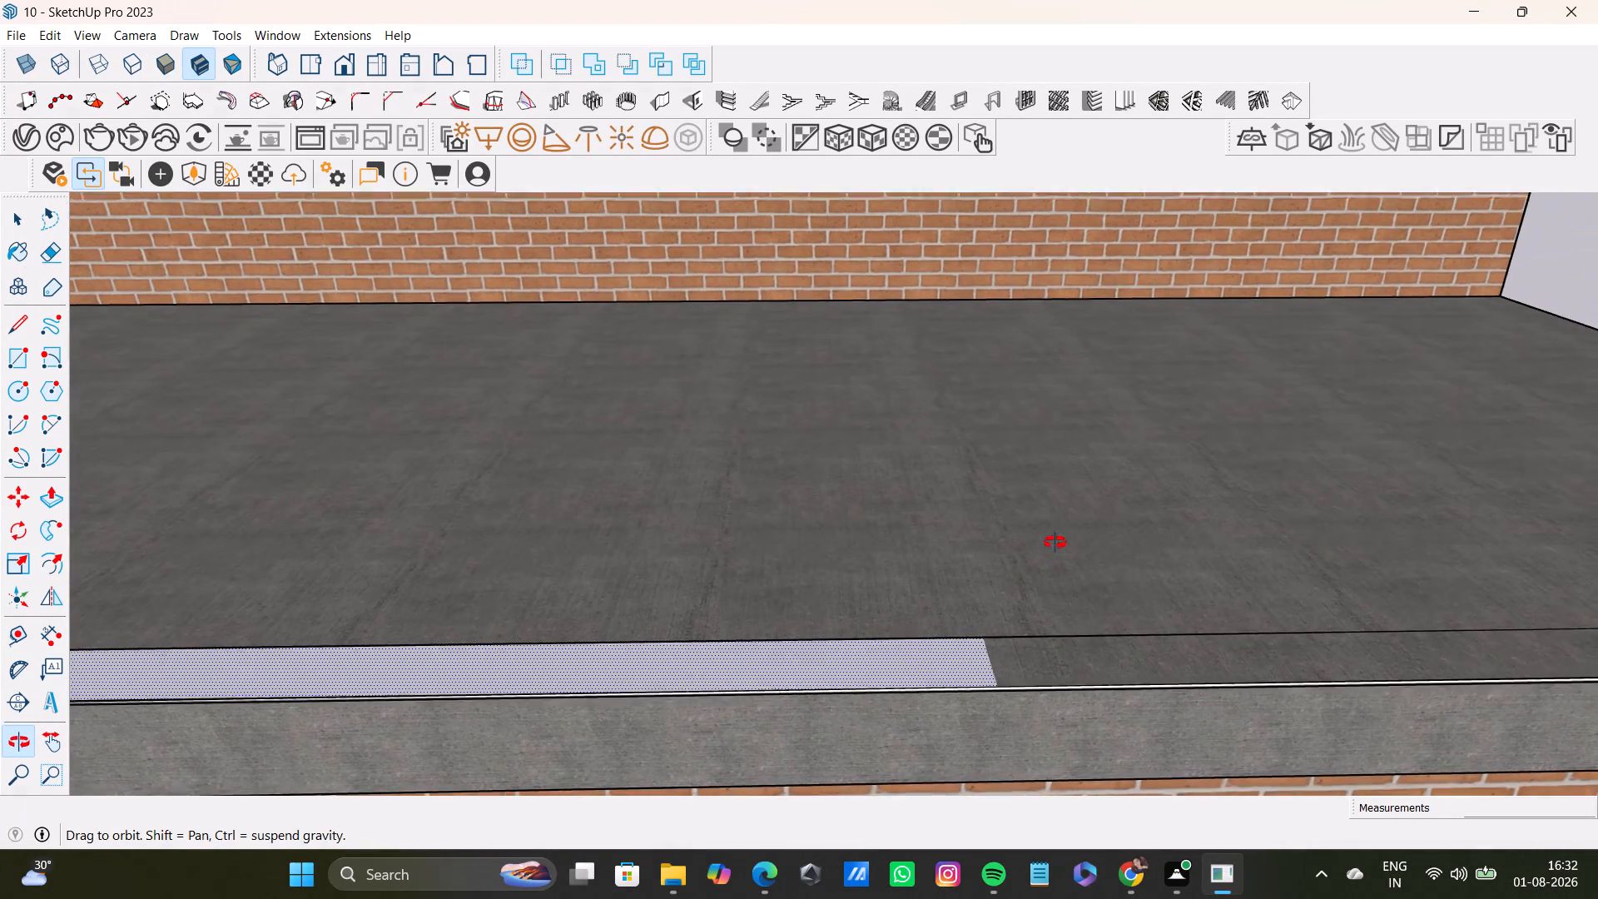
middle_click_drag(1055, 543, 1055, 541)
left_click(1112, 686)
double_click(1115, 670)
double_click(1115, 670)
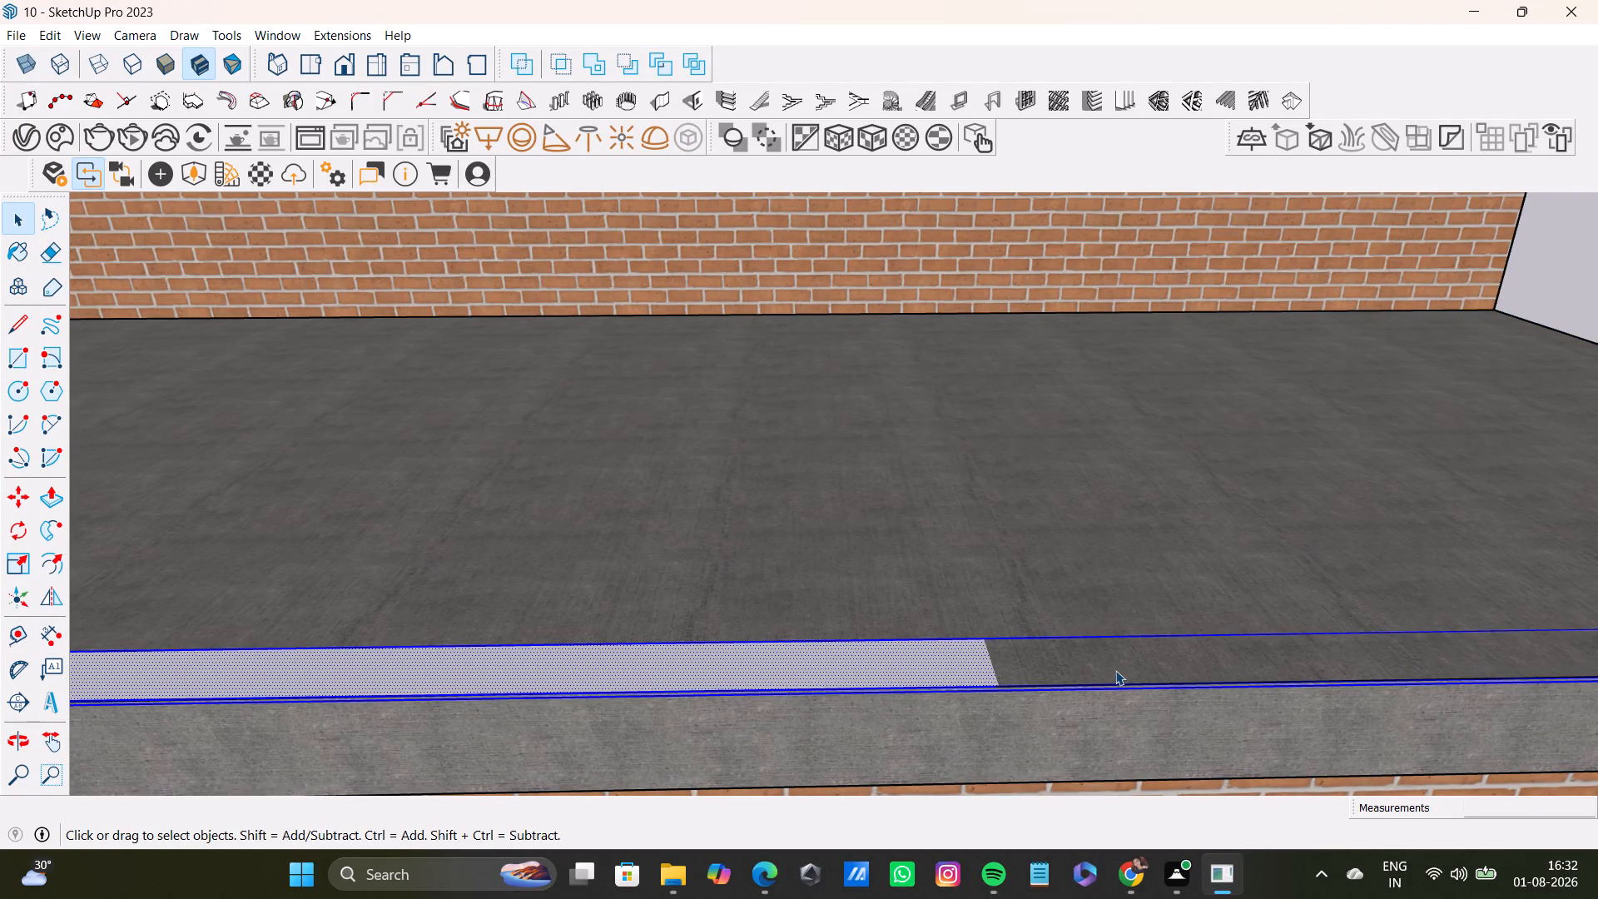
key("p")
left_click(1115, 670)
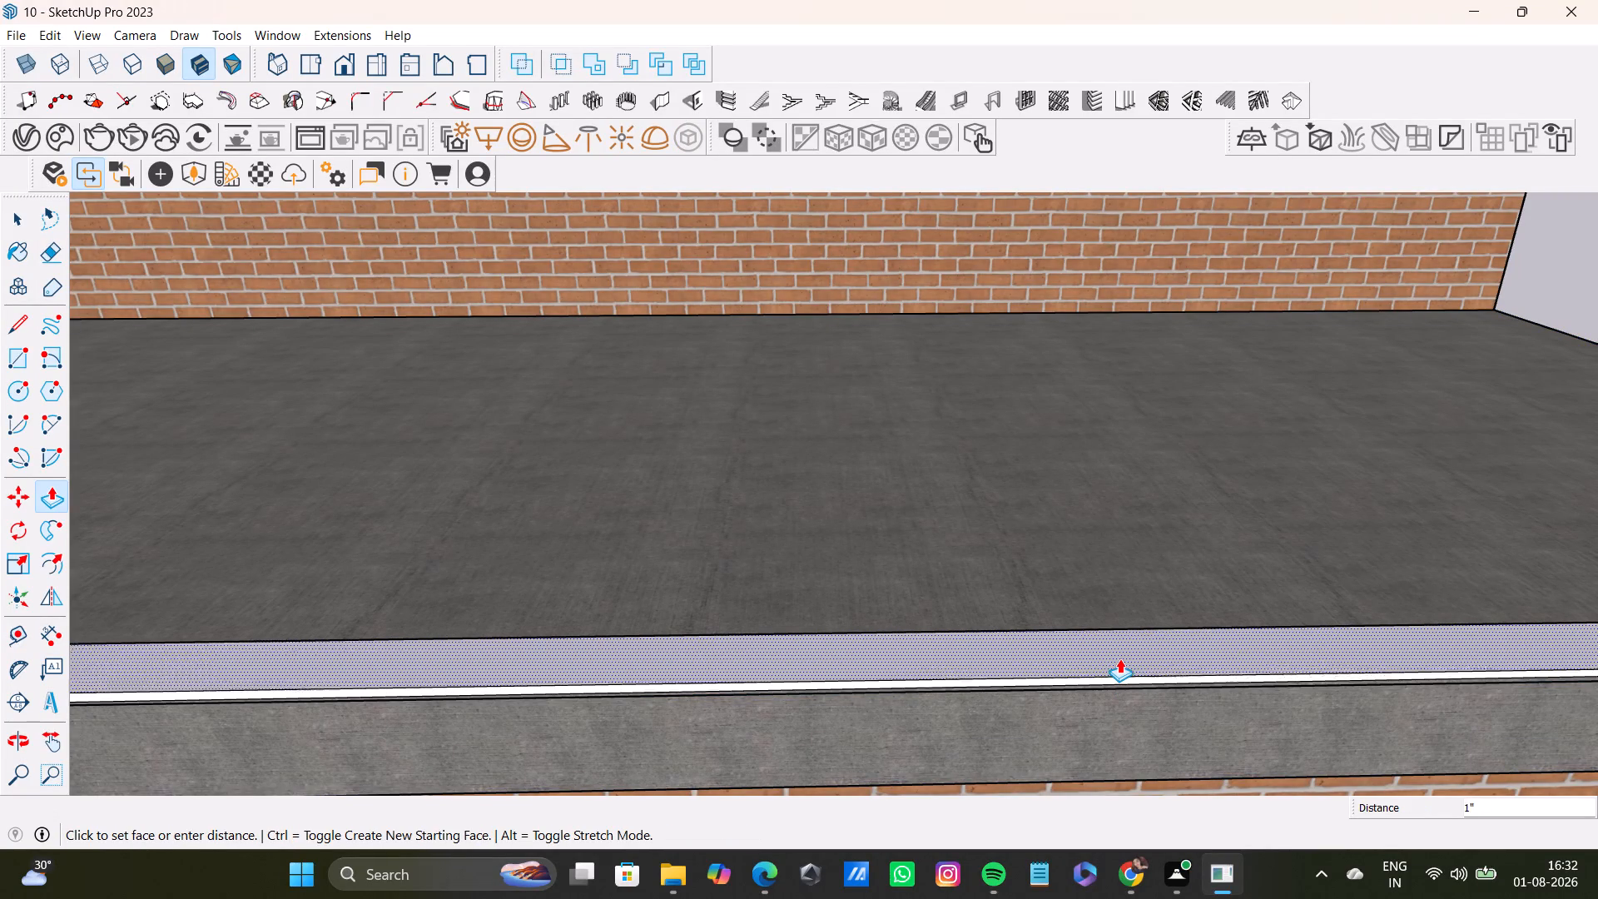
left_click(1118, 661)
key("space")
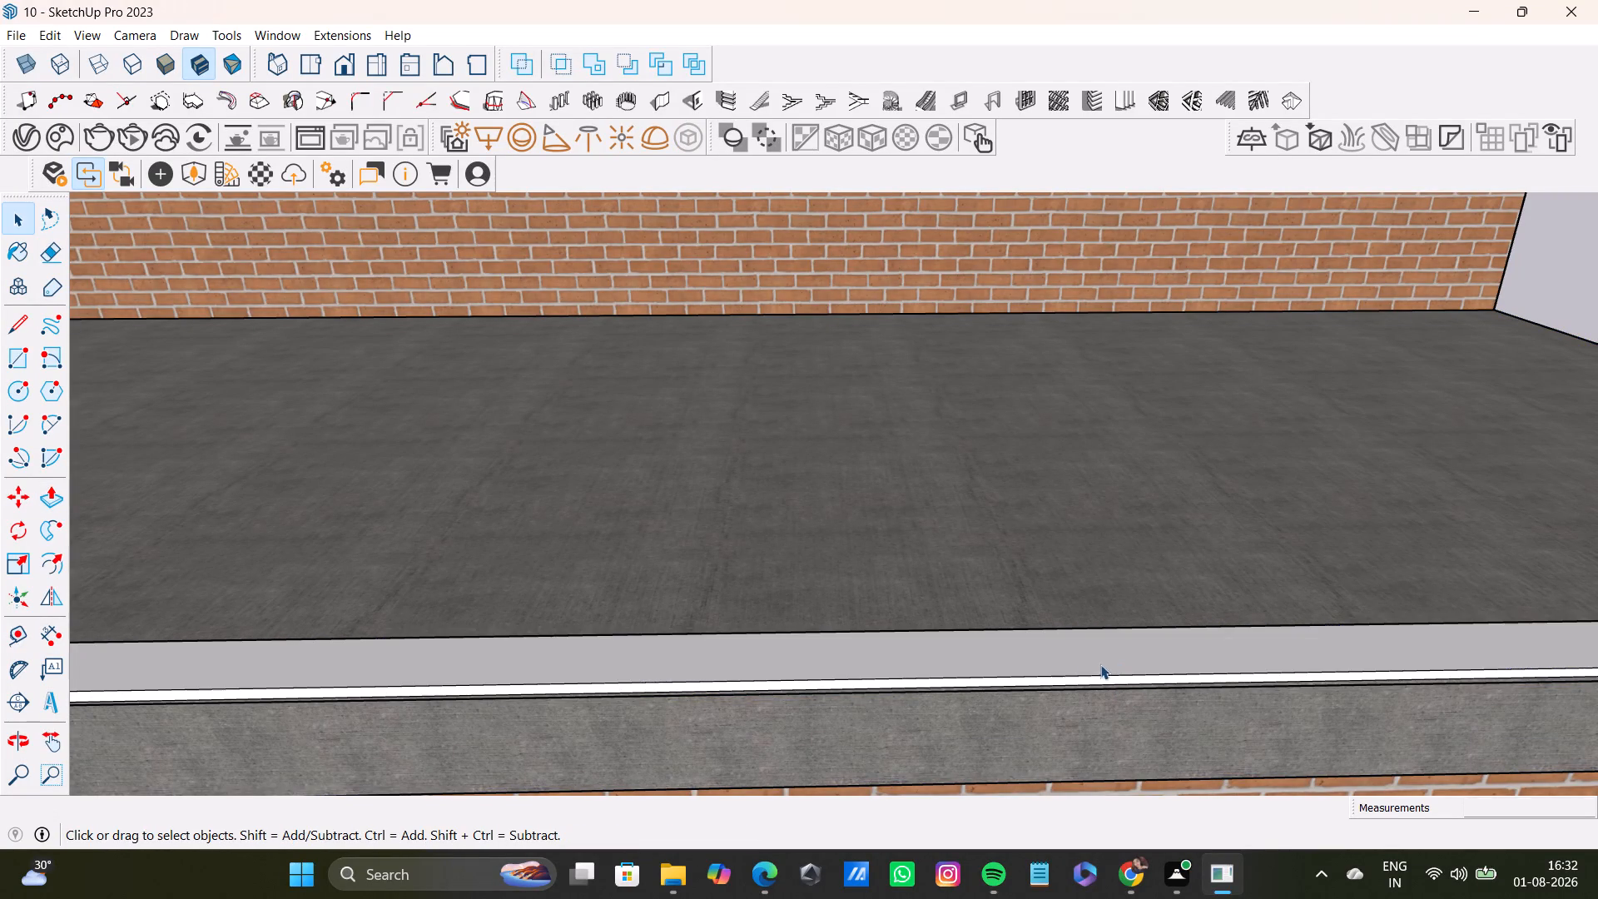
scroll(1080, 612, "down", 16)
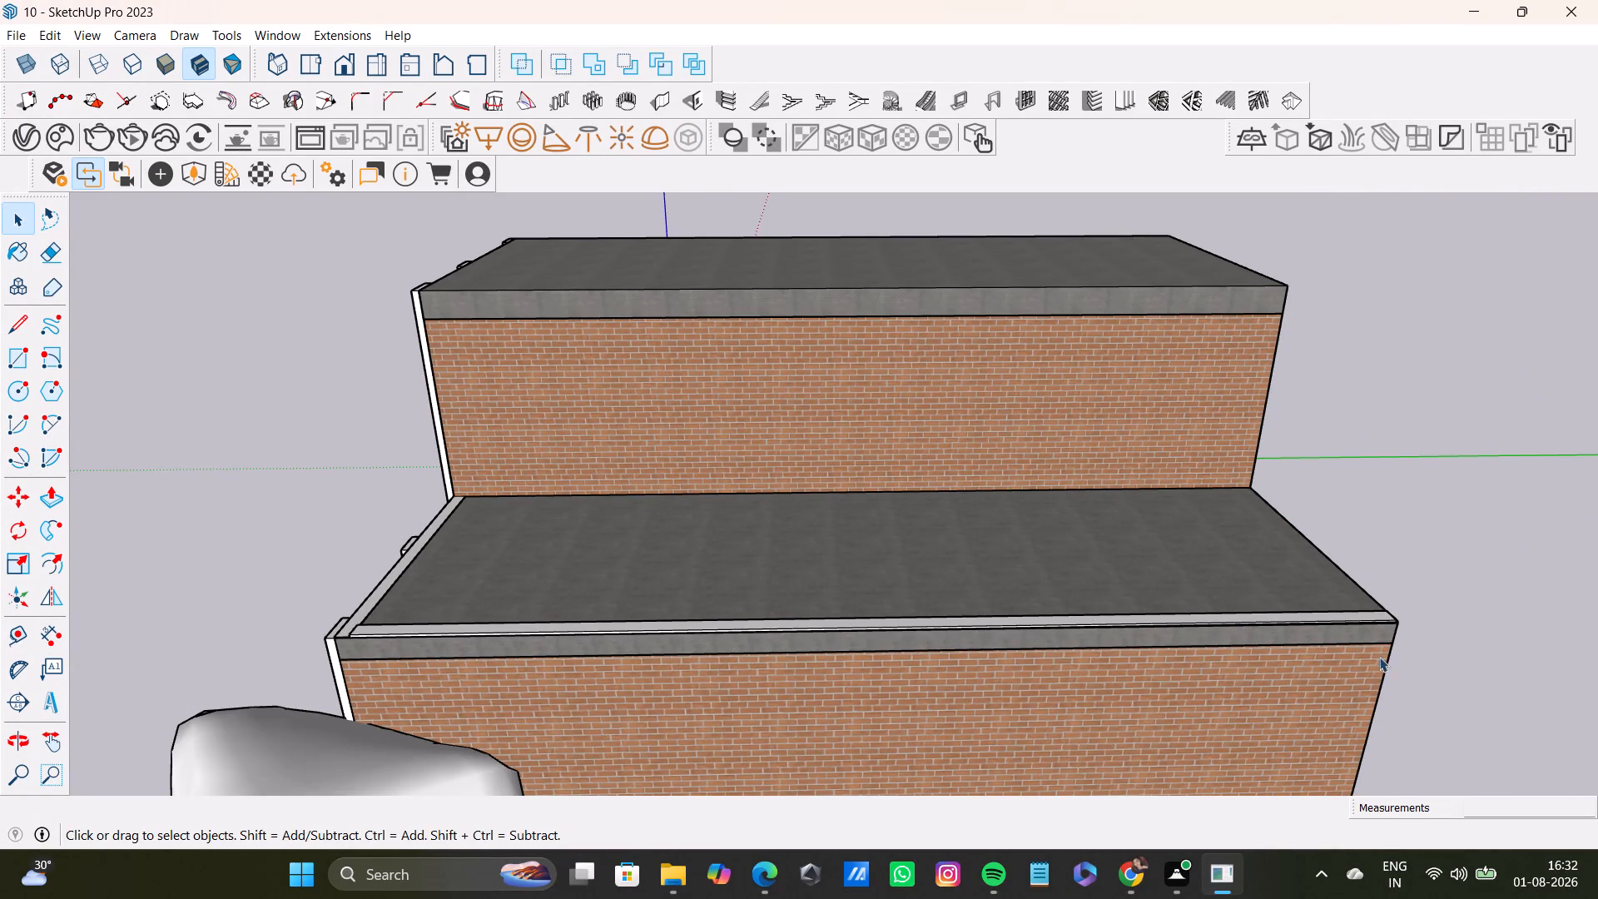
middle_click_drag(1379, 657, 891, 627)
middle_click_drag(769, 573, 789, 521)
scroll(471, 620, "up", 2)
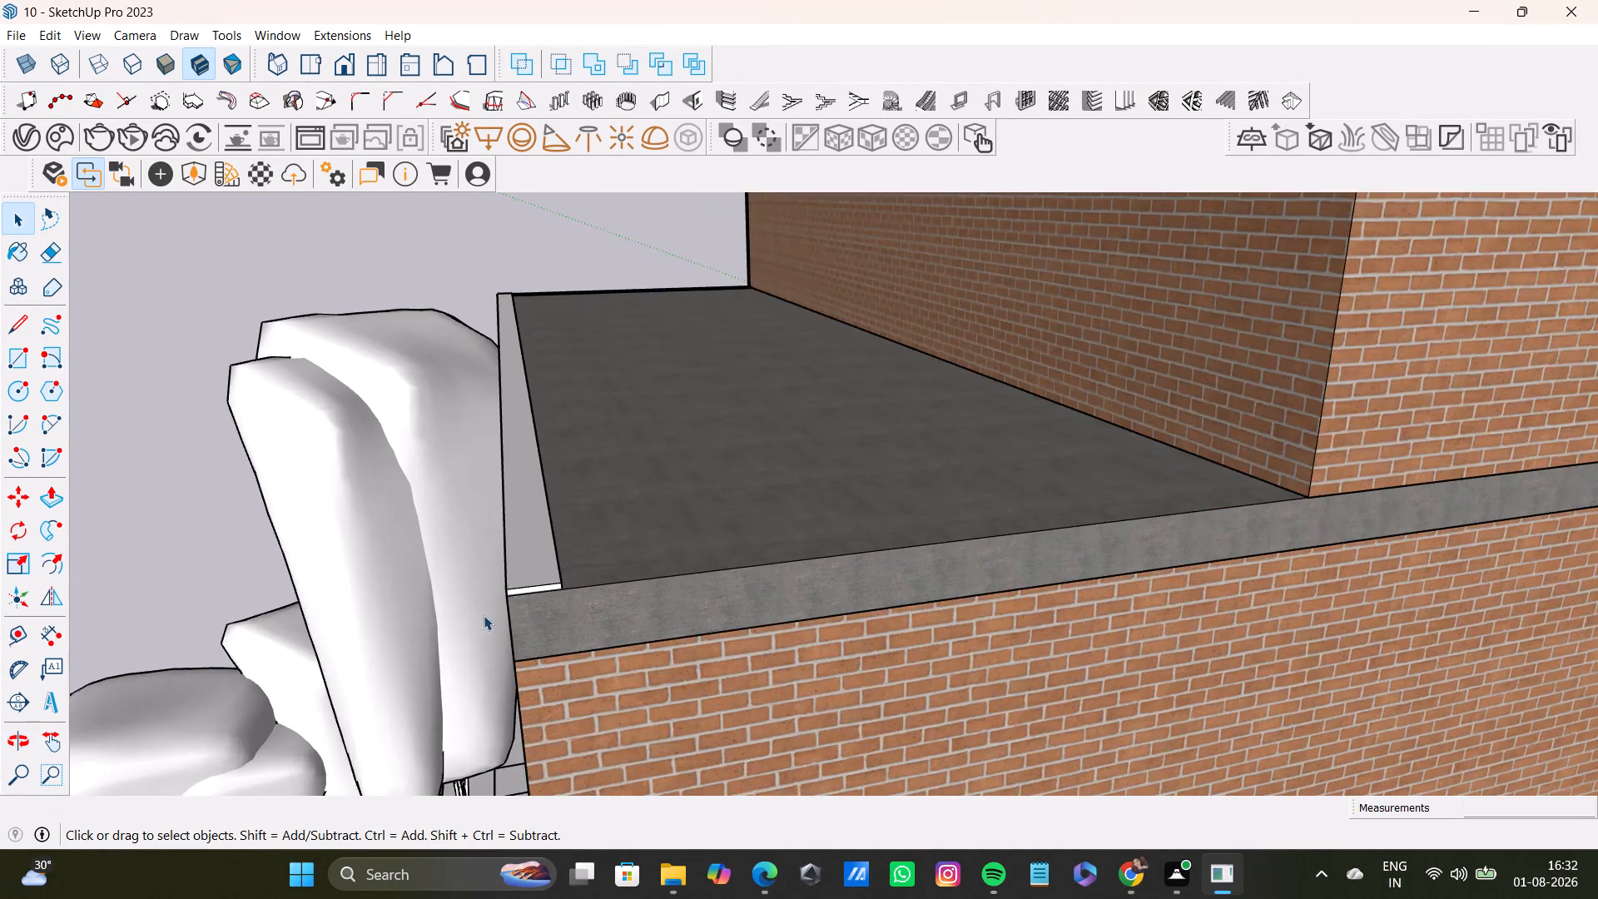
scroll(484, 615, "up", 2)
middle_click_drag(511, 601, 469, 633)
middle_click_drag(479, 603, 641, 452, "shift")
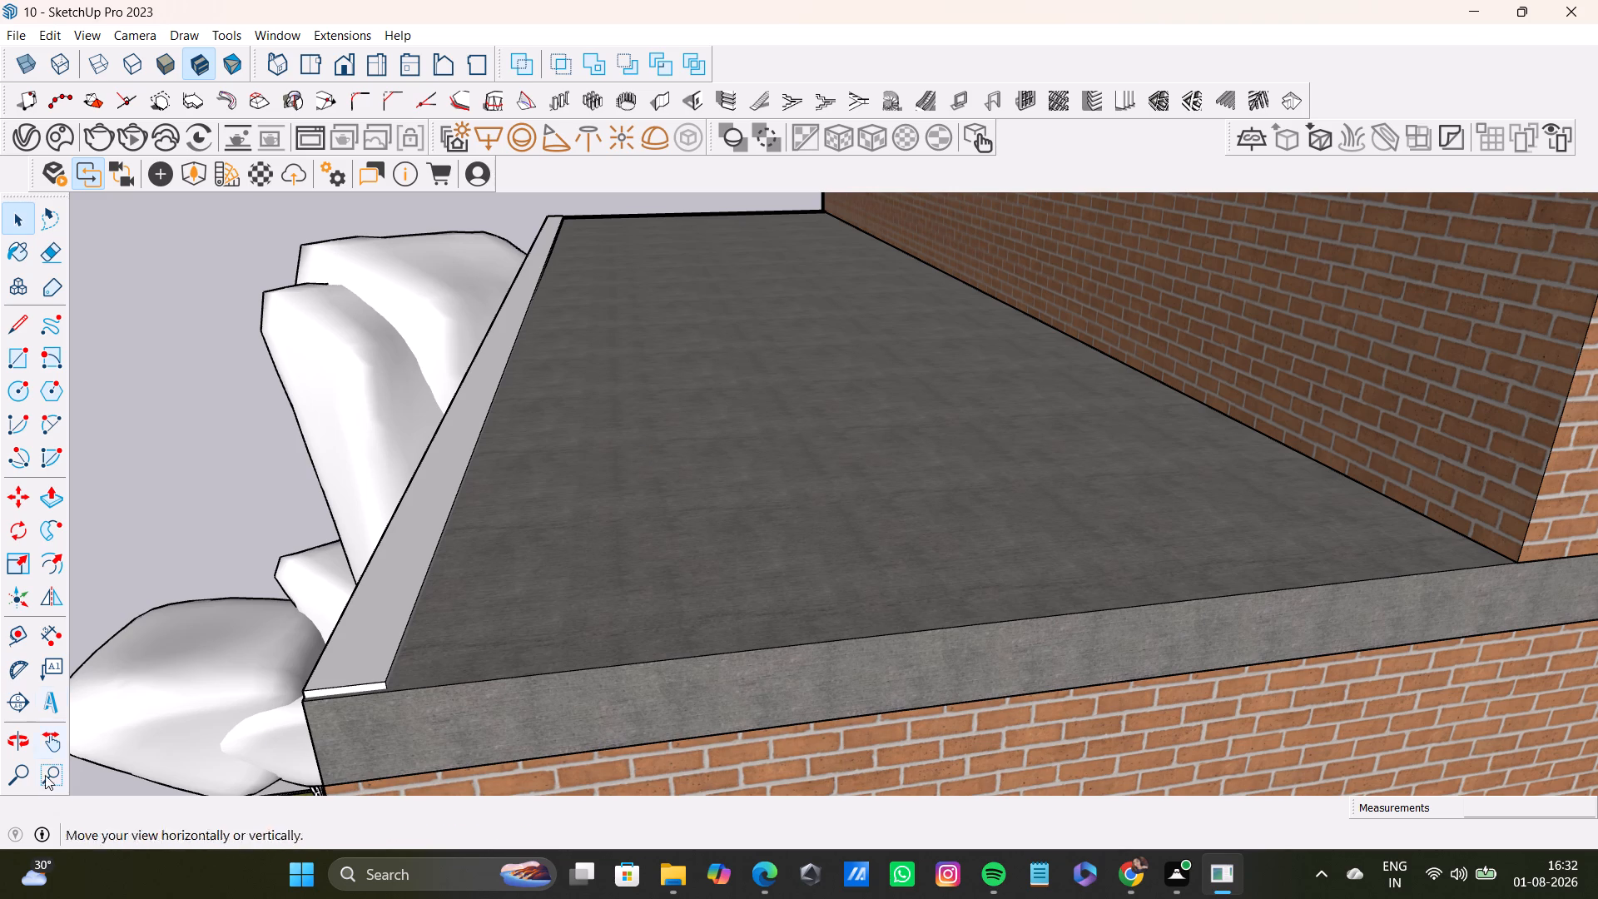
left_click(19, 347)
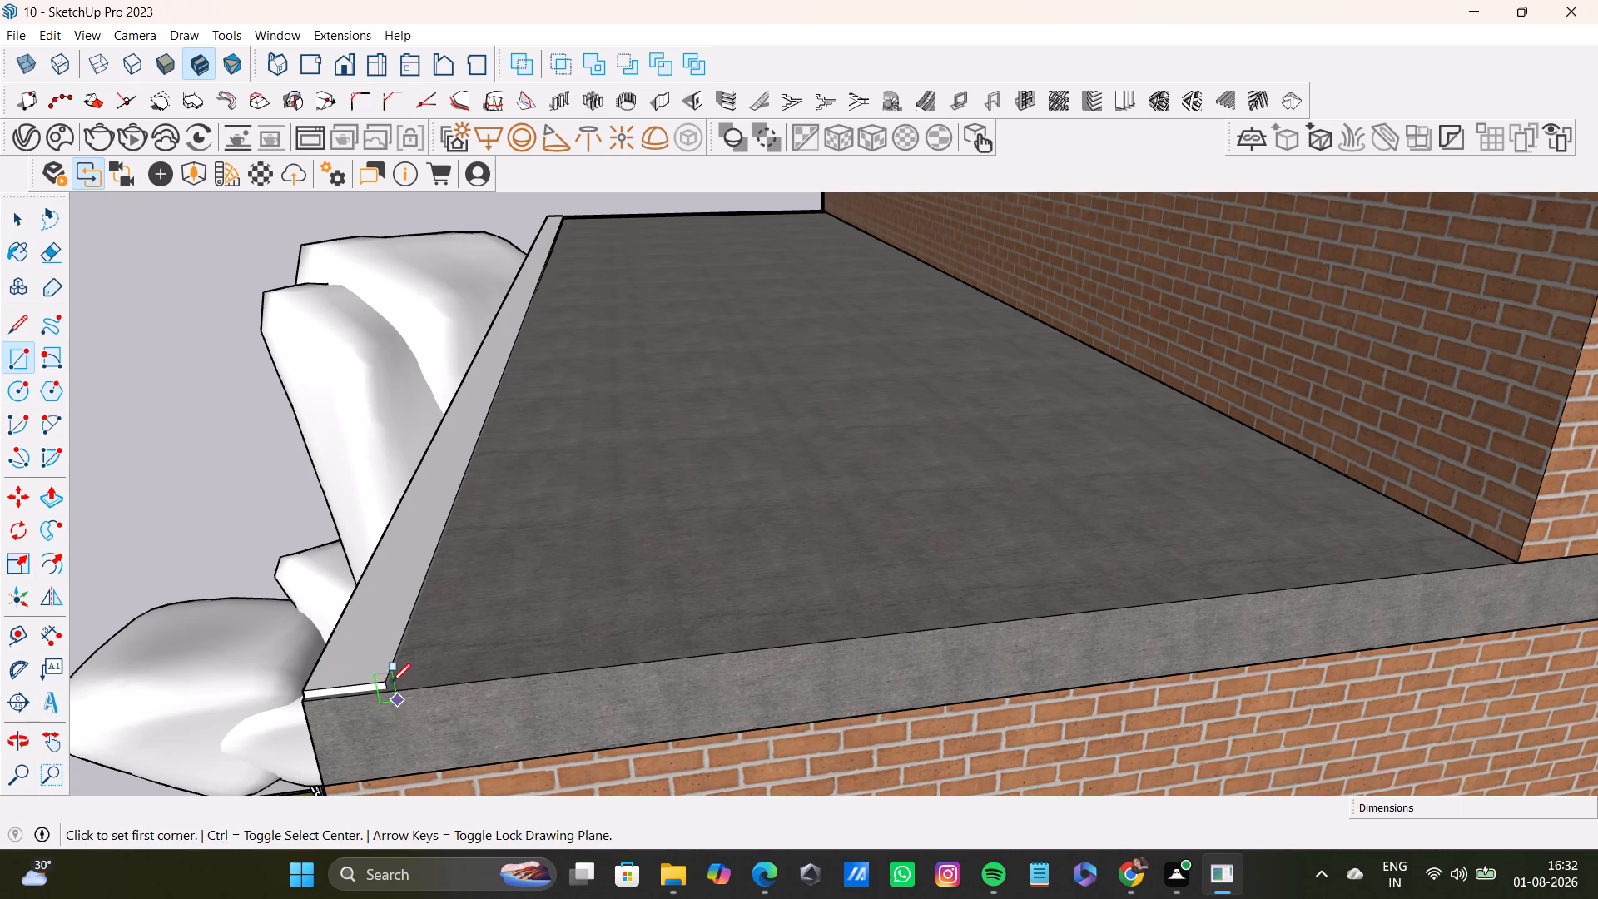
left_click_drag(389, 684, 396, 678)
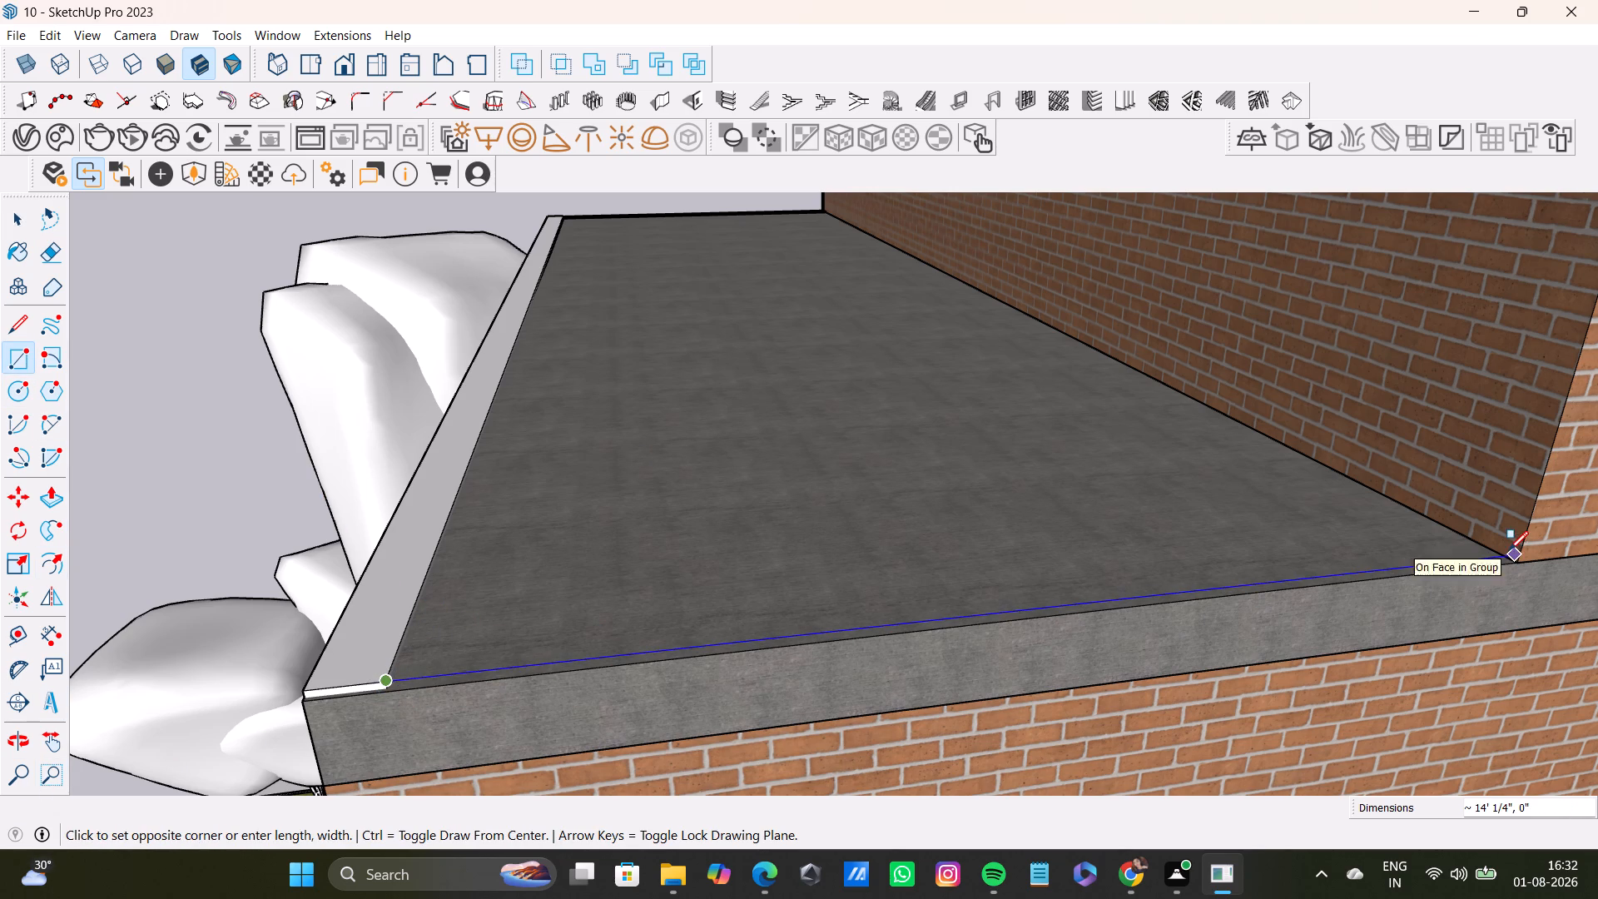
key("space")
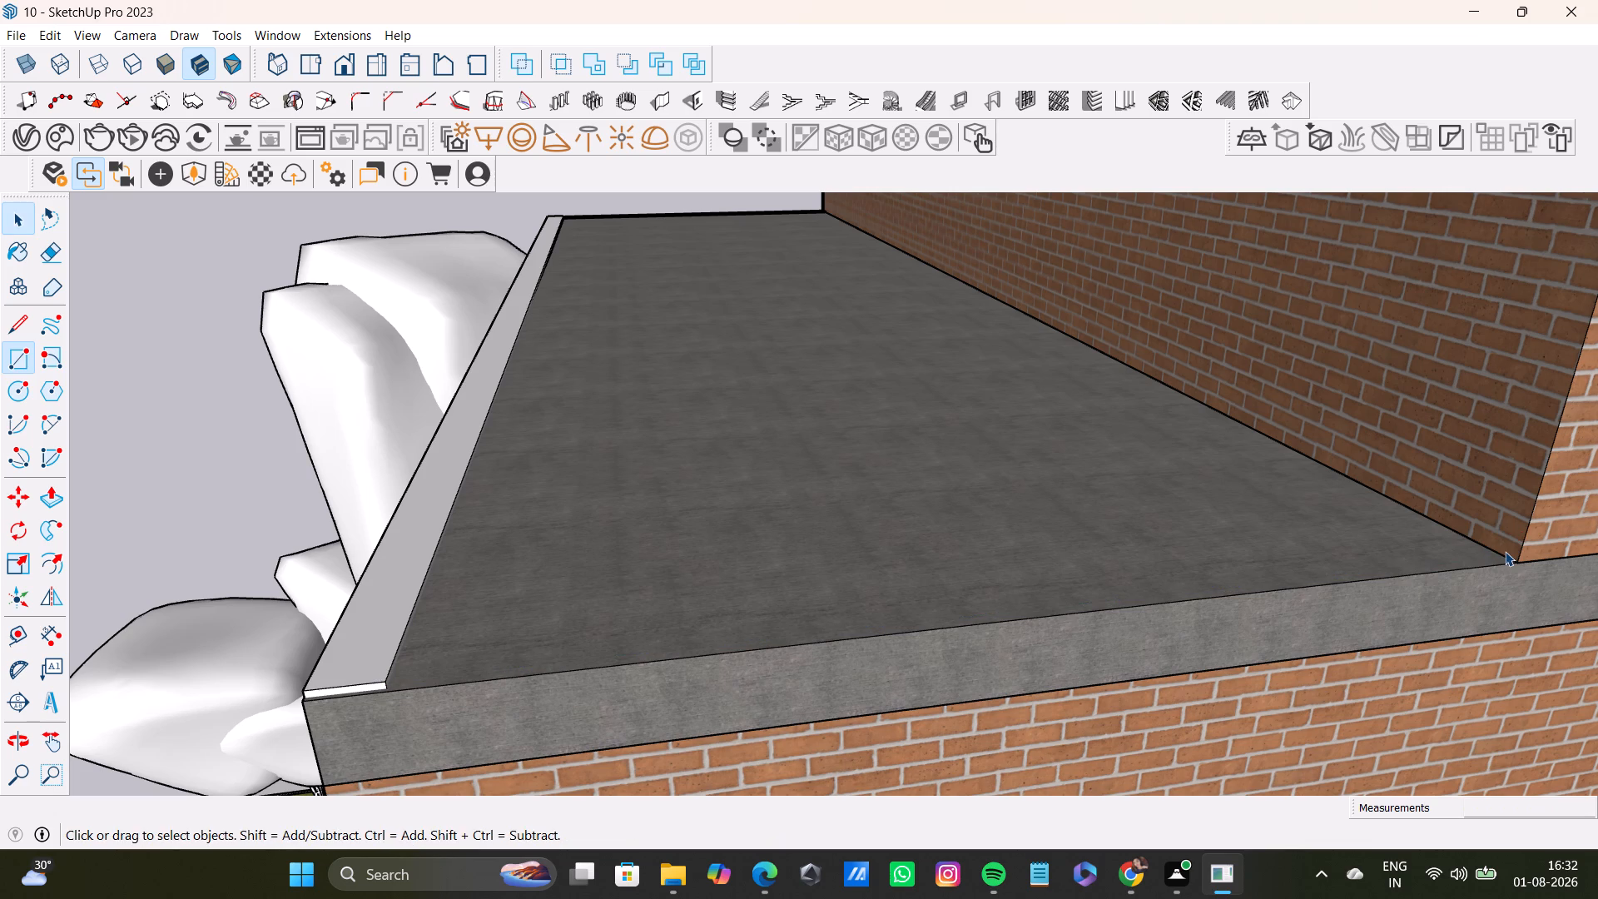
Draw a rectangular strip about 9 1/16" by 14' 1/4" along the lower roof's rear edge, from the side strip to the brick wall corner.
middle_click_drag(1484, 569, 1451, 496, "shift")
middle_click_drag(1451, 499, 1522, 683)
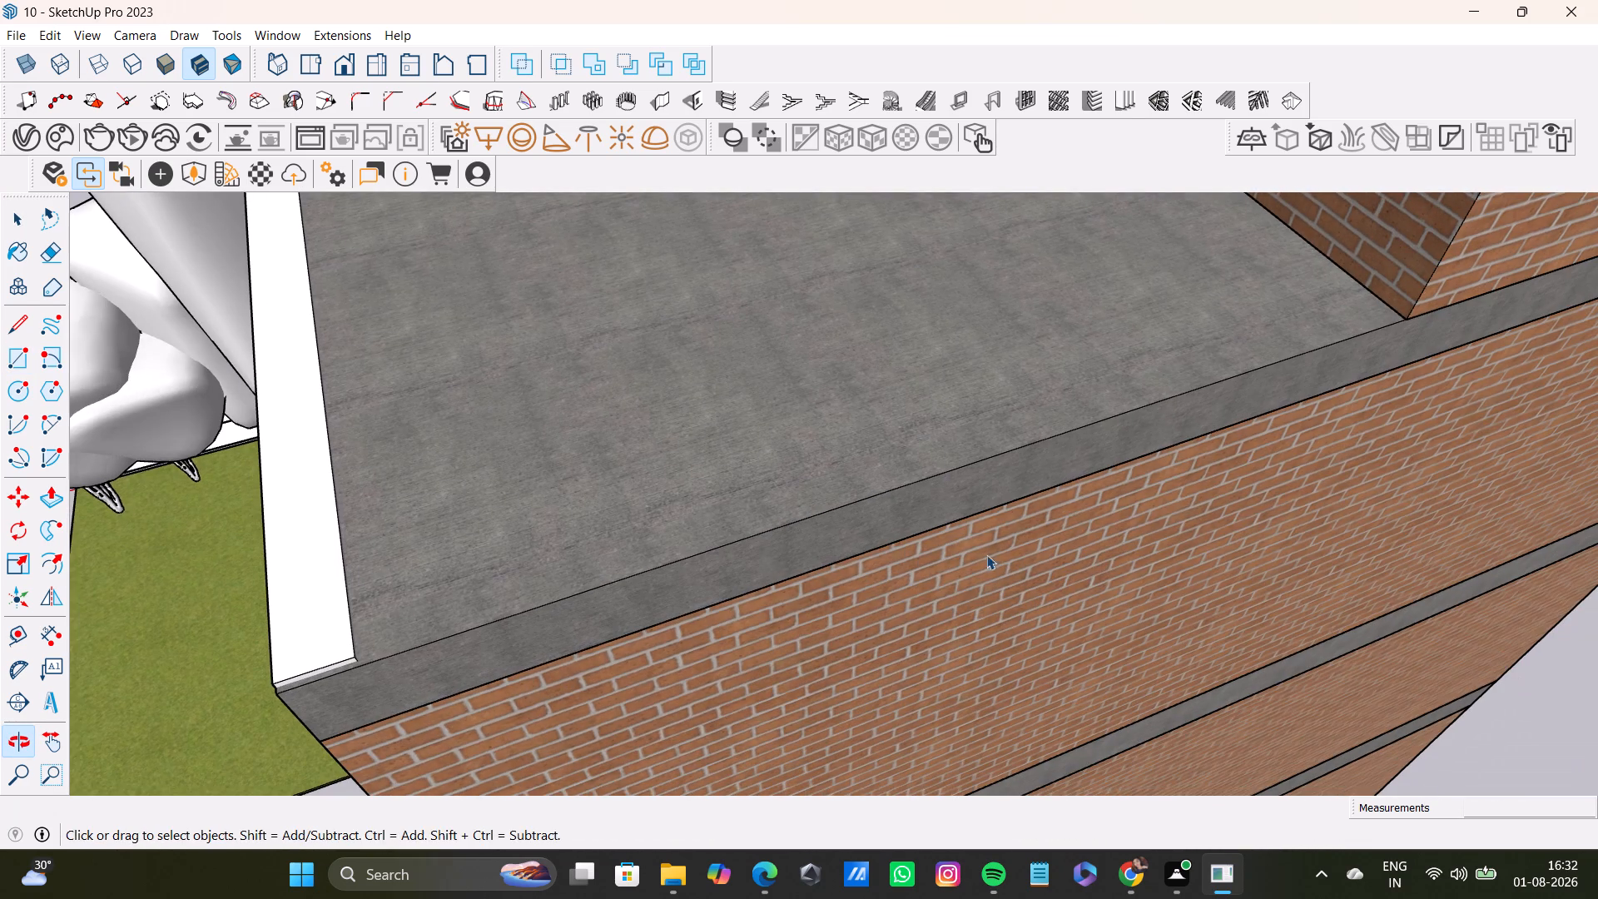
left_click(22, 369)
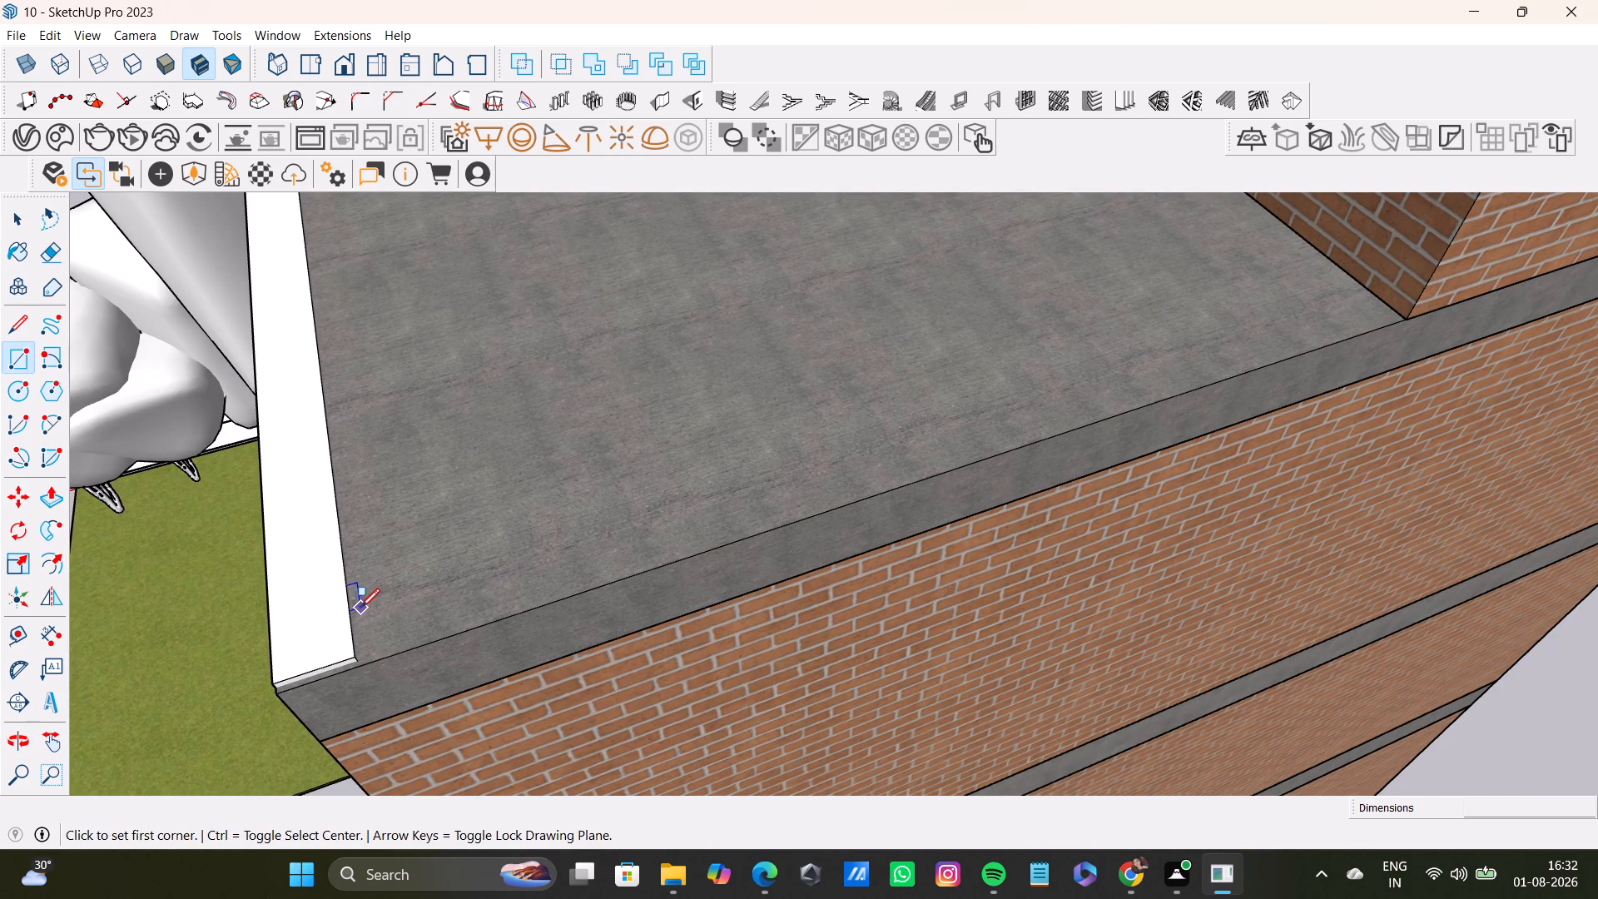
left_click(354, 605)
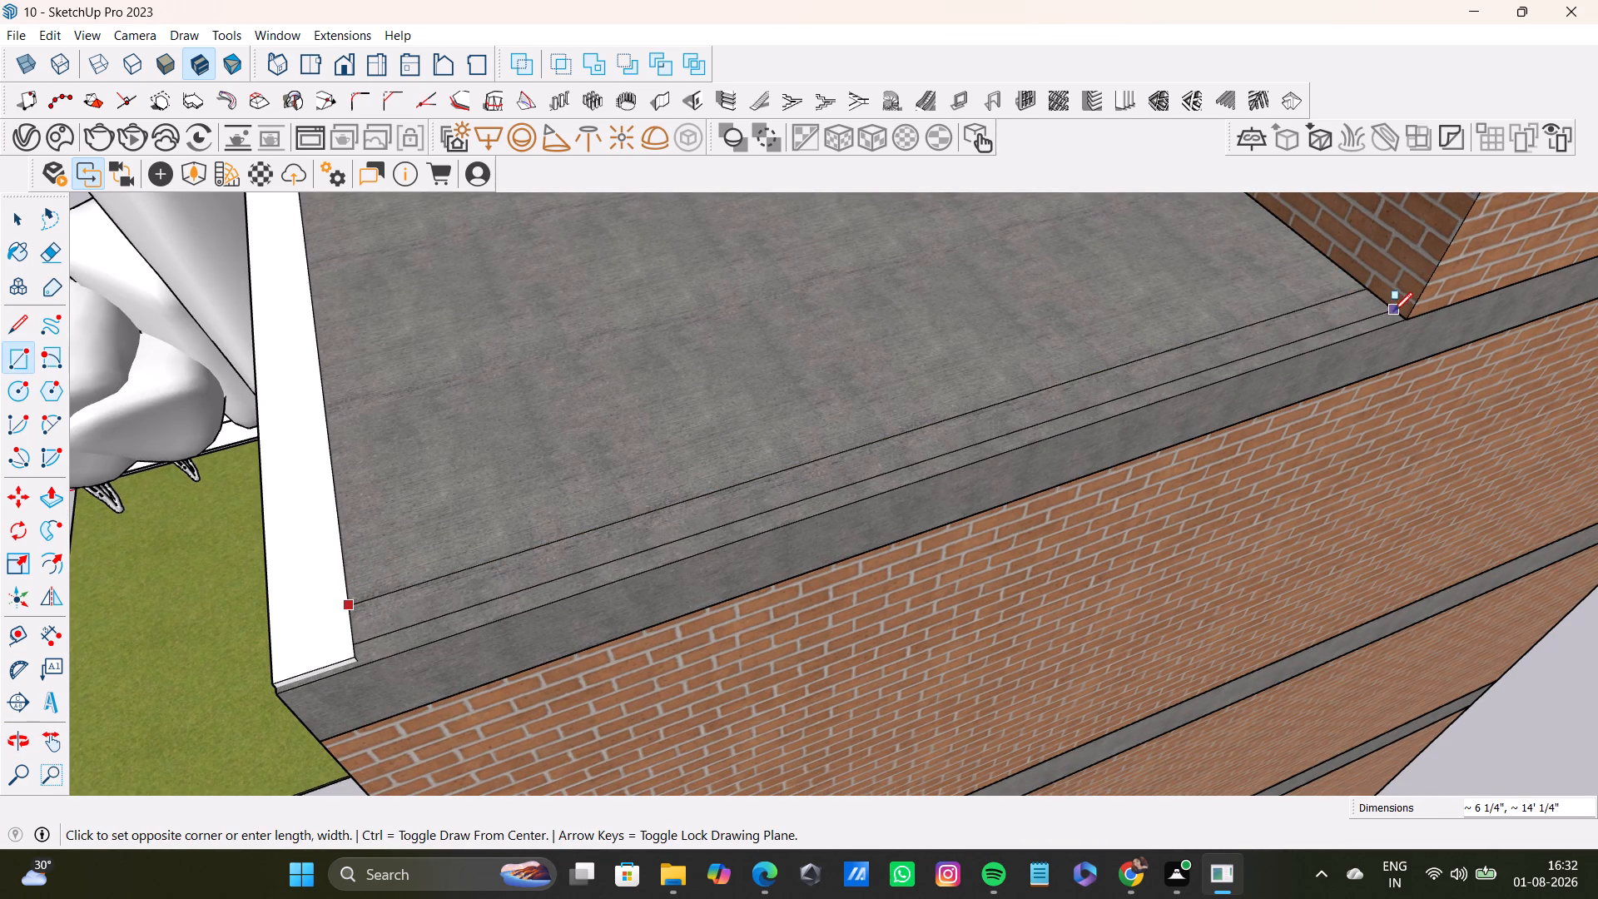
left_click(1403, 319)
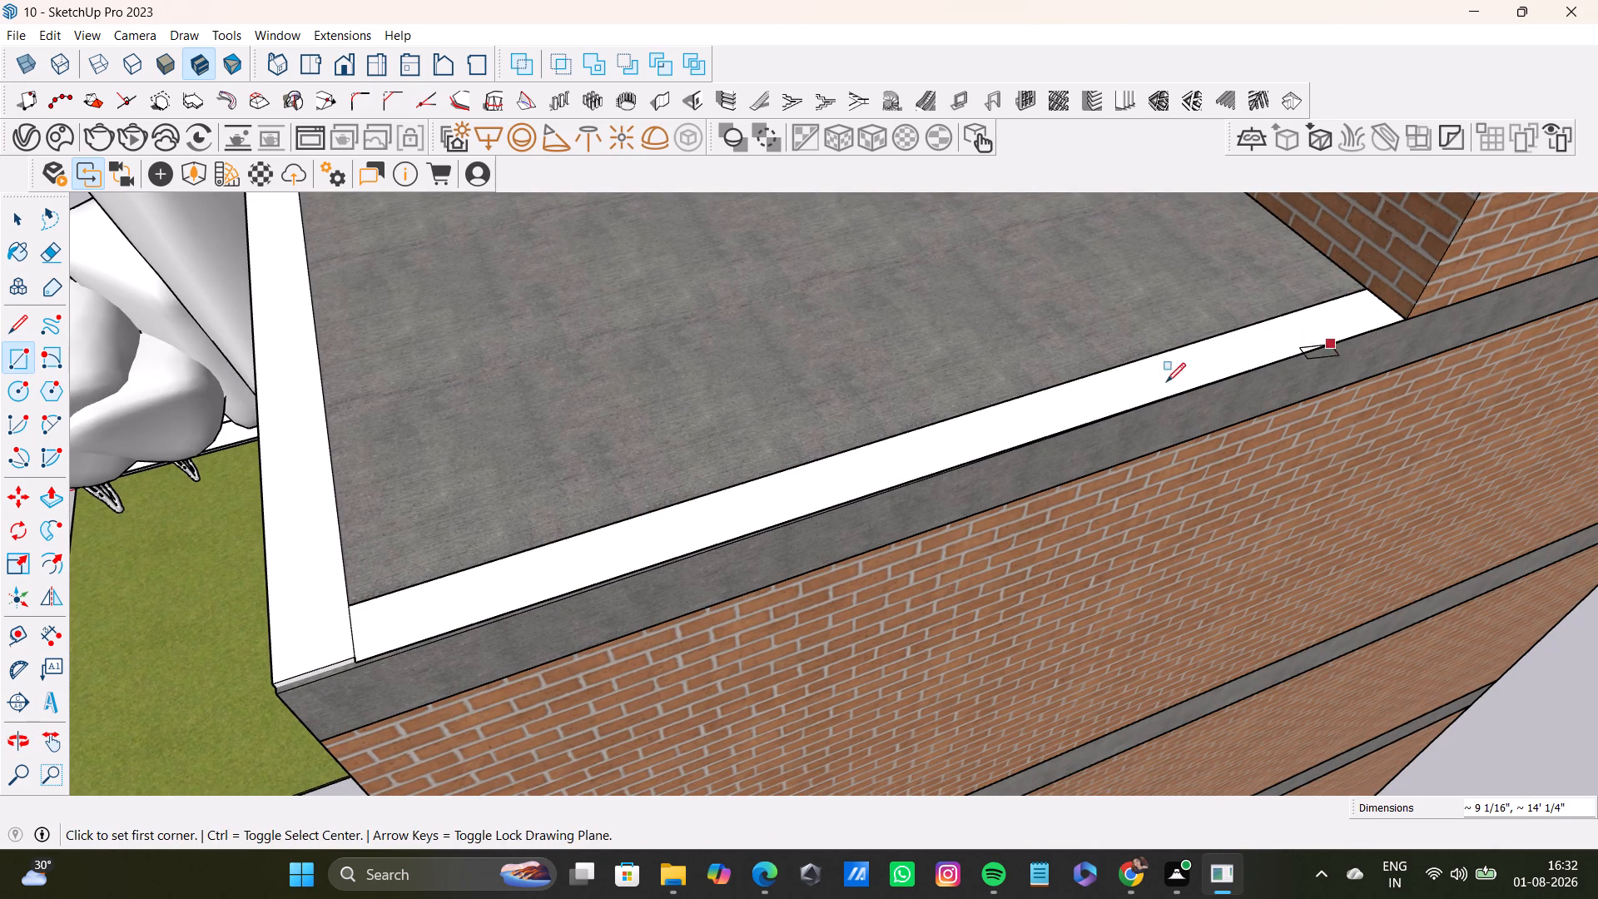
key("space")
middle_click_drag(862, 593, 816, 404)
scroll(370, 557, "up", 7)
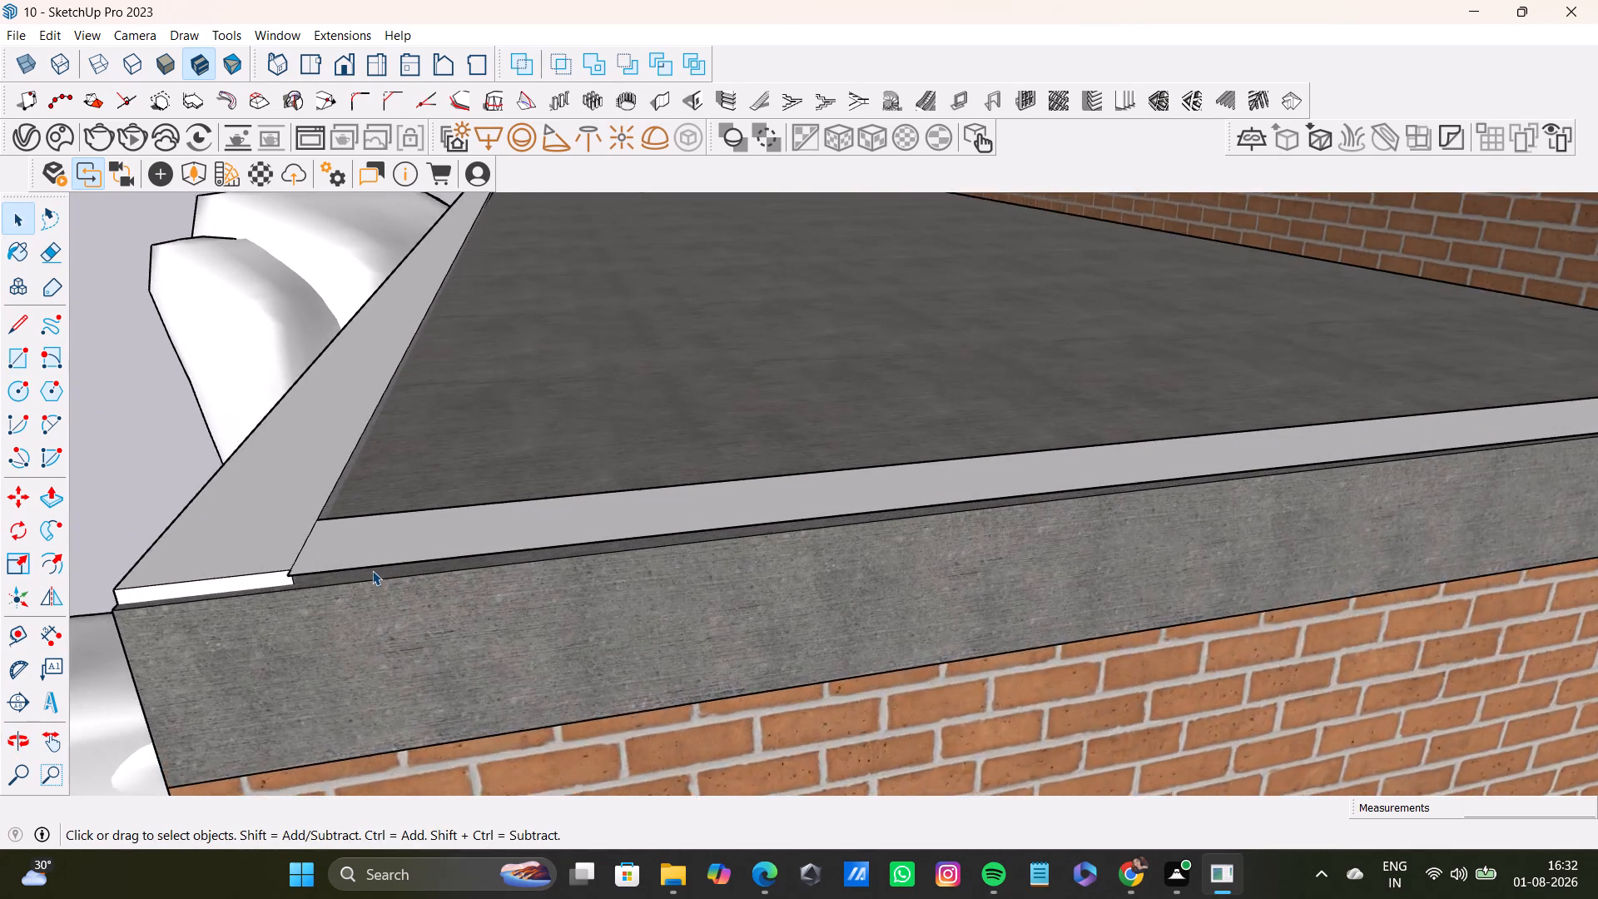
Extend the rear strip's underside down to the lower roof slab's top edge with Push/Pull.
scroll(372, 570, "up", 3)
middle_click_drag(372, 569, 369, 464)
middle_click_drag(451, 593, 444, 672)
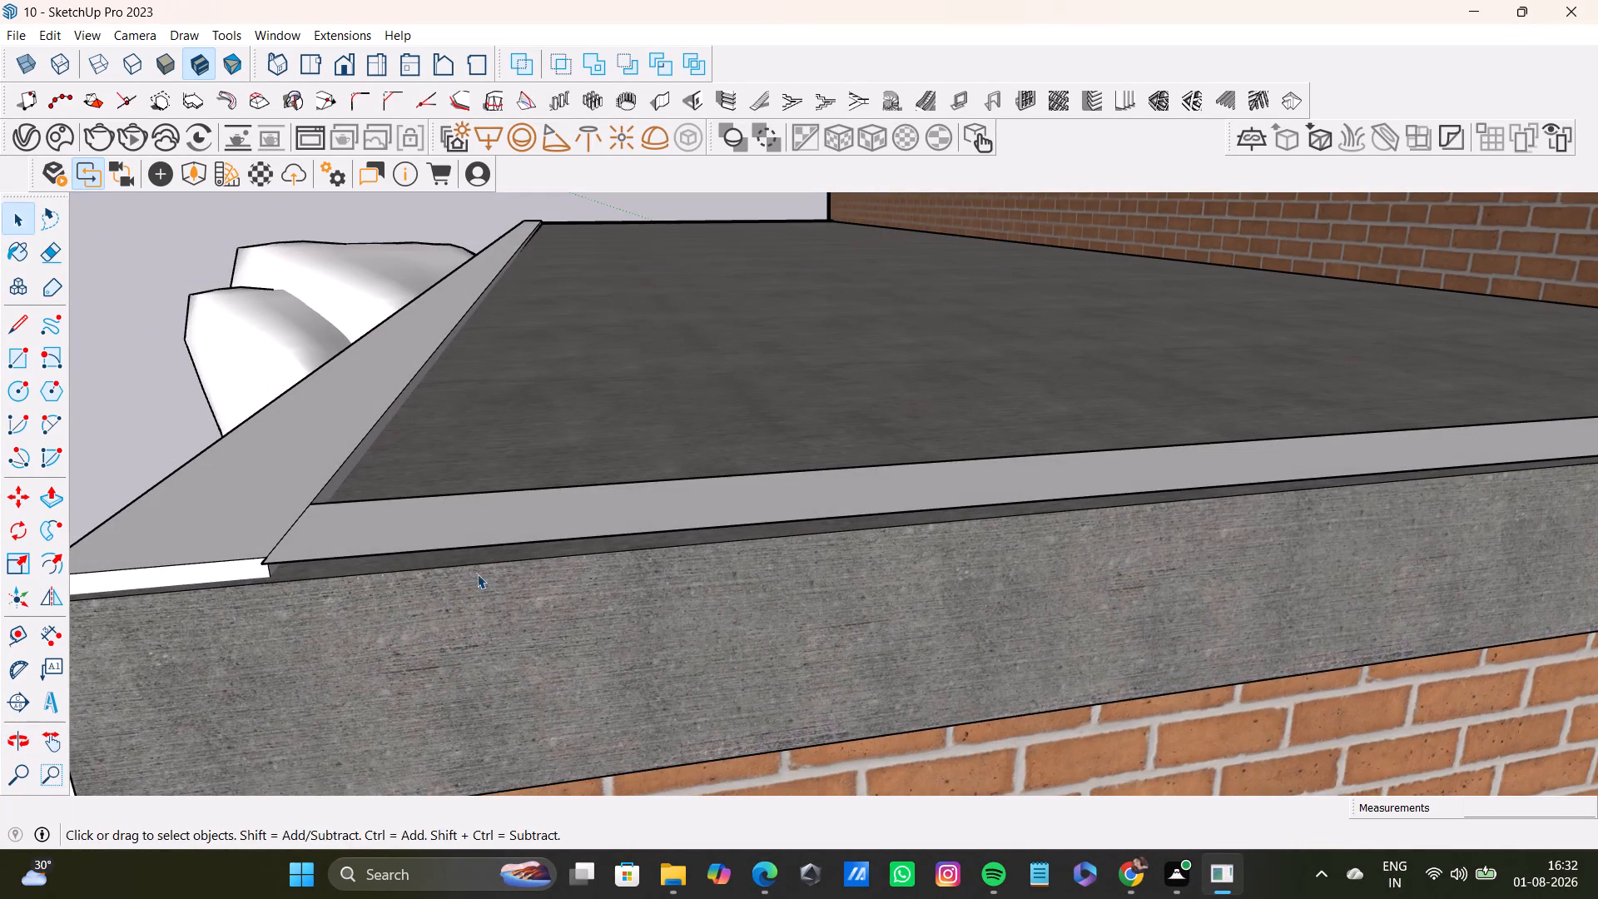
key("space")
double_click(506, 520)
key("p")
middle_click_drag(519, 563, 519, 538)
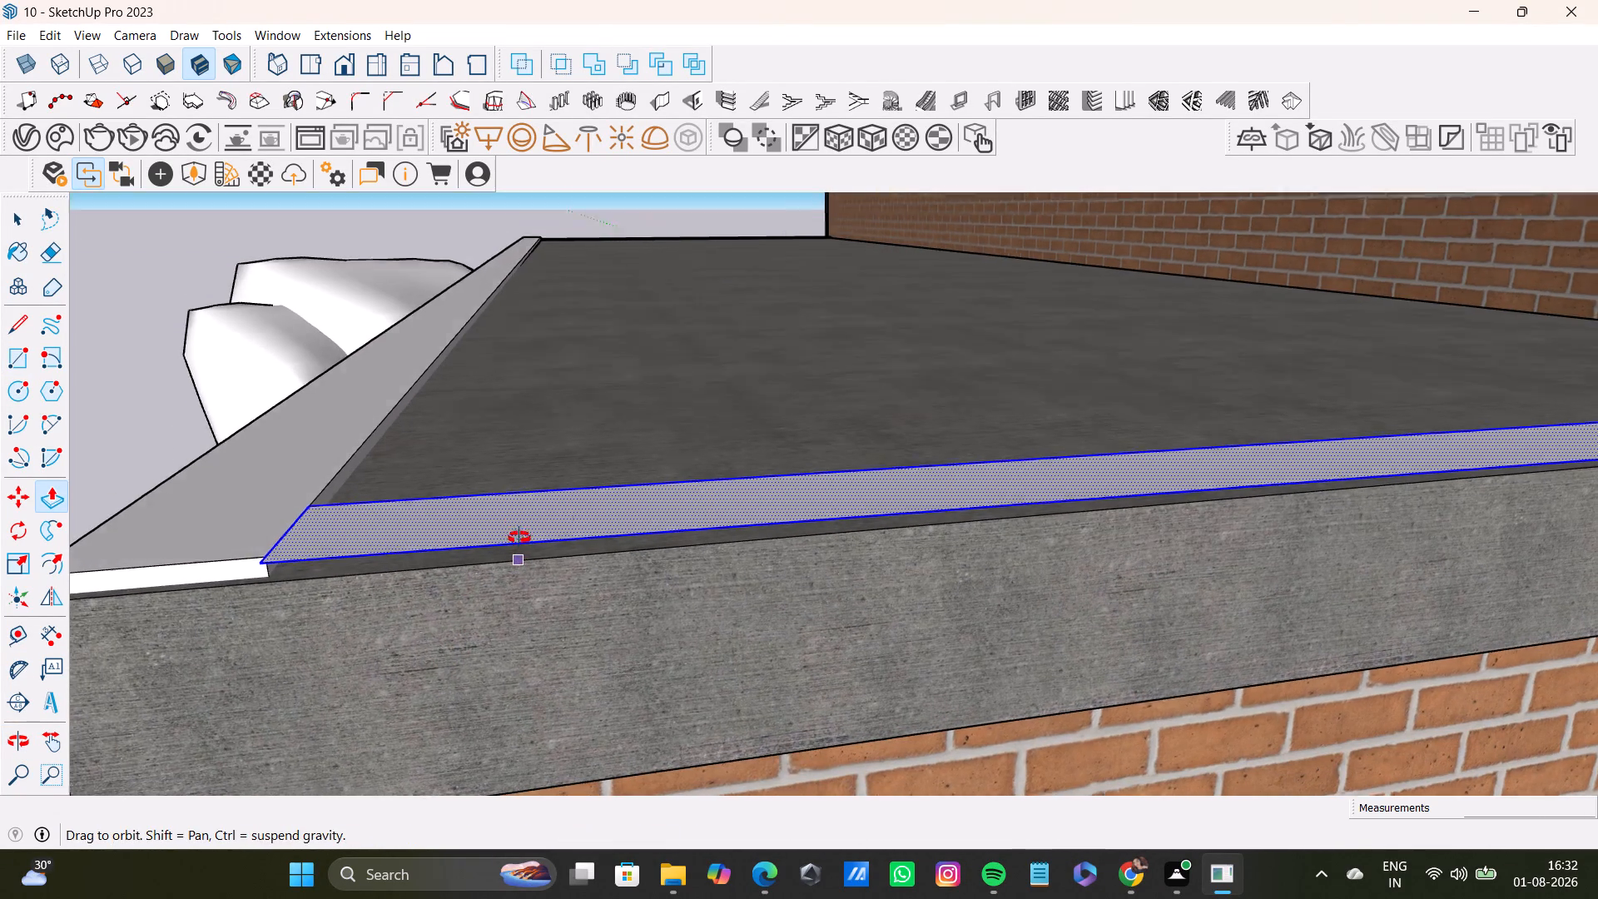
middle_click_drag(519, 538, 532, 436)
middle_click_drag(536, 548, 547, 468)
left_click(540, 543)
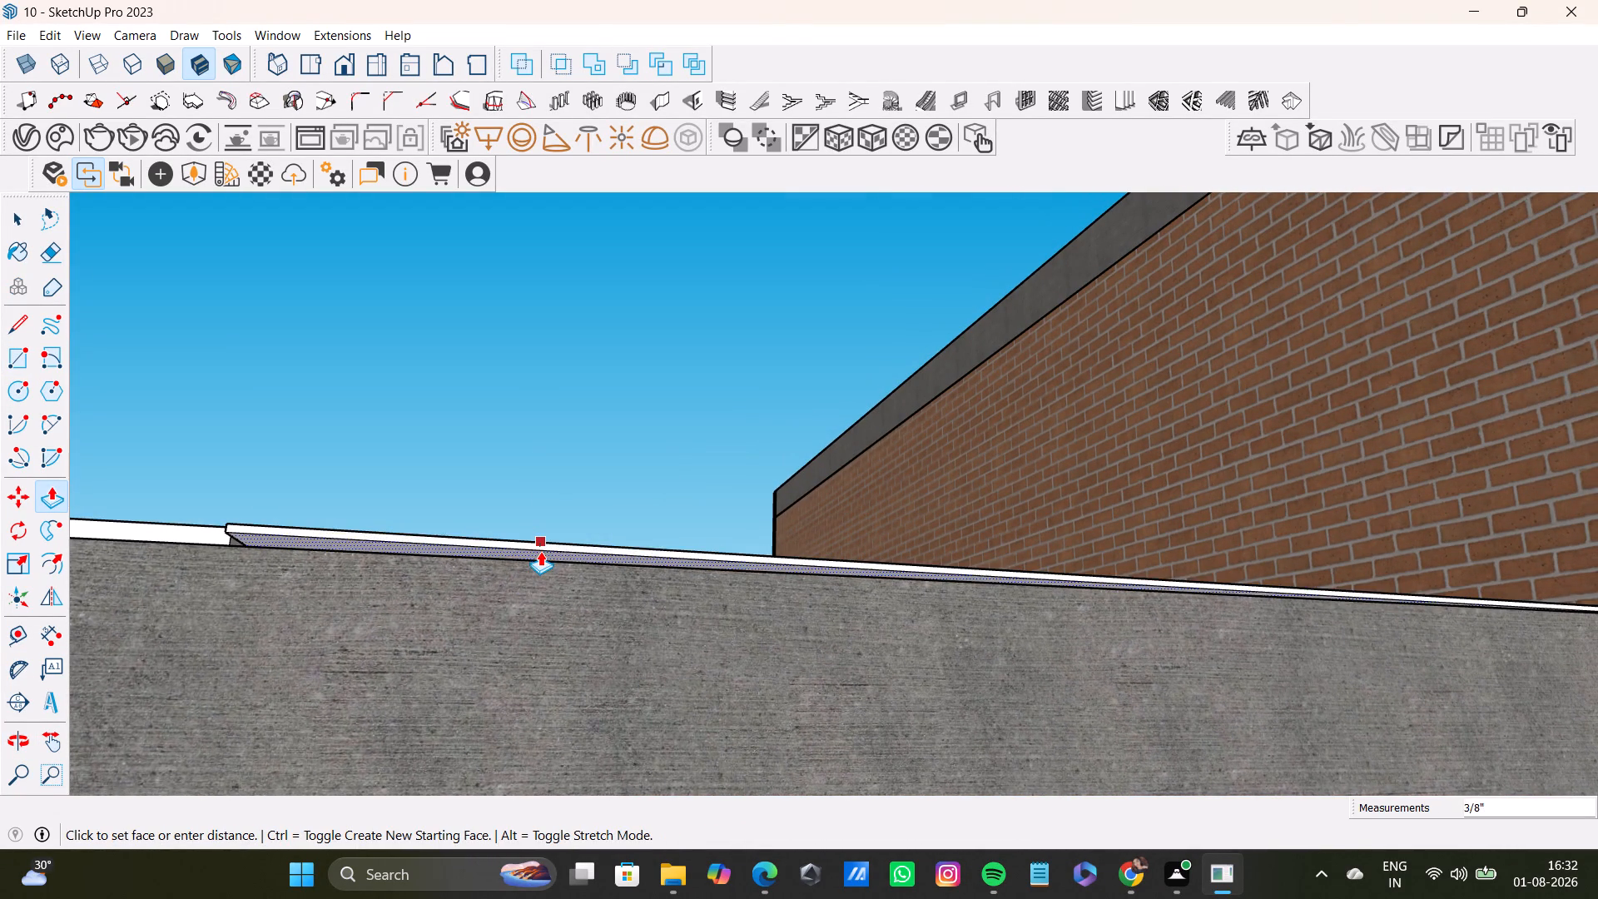
left_click(539, 564)
middle_click_drag(611, 603, 592, 838)
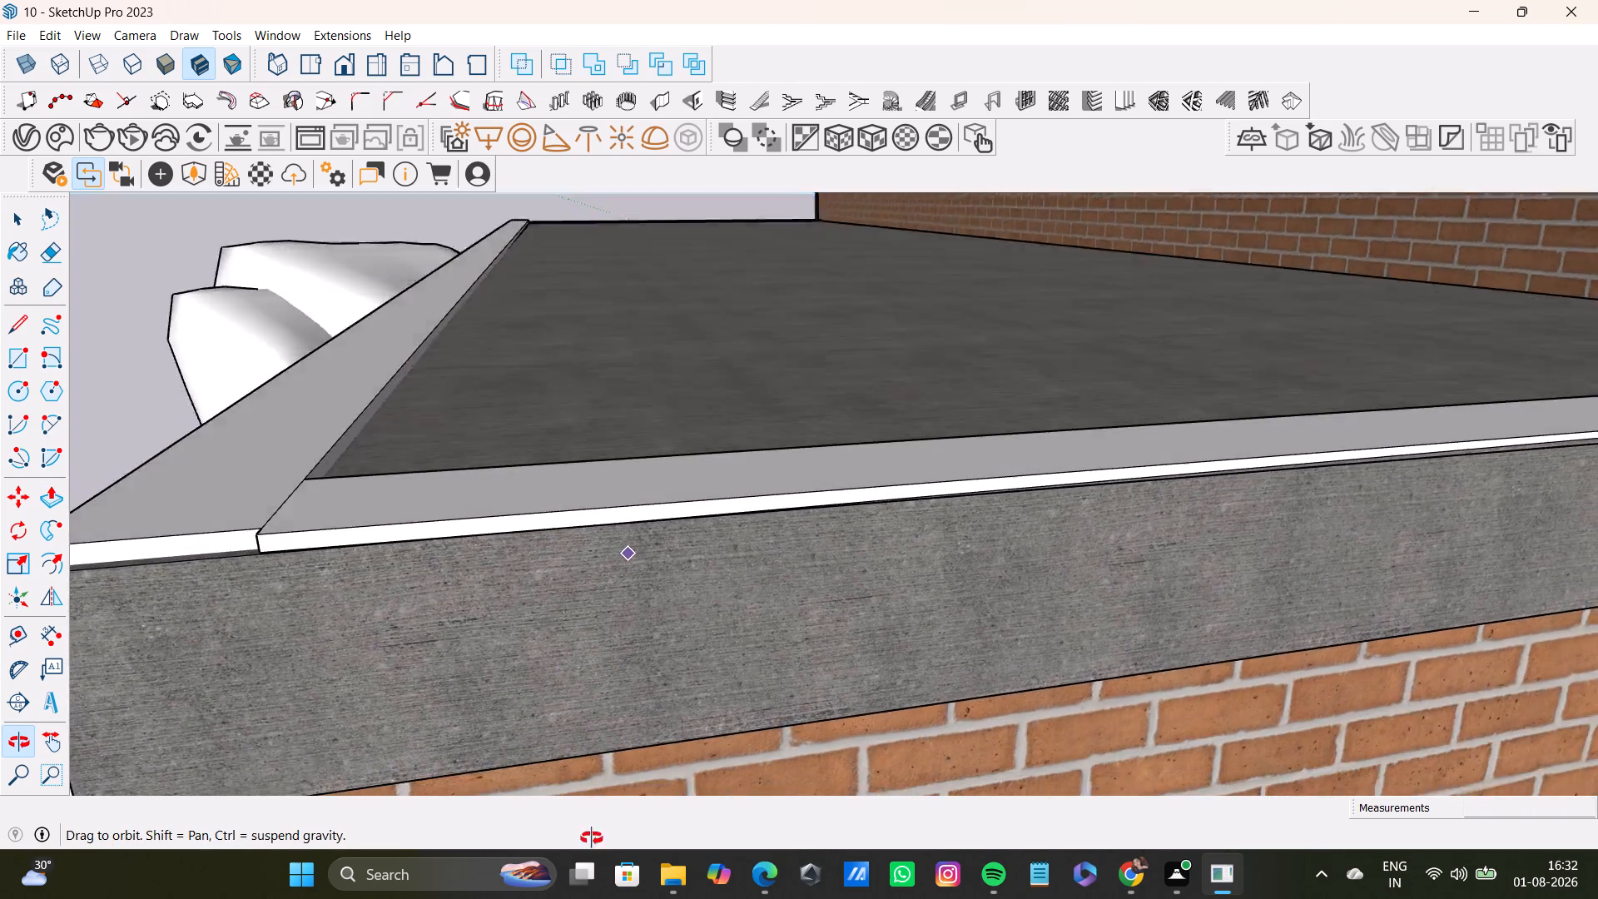
middle_click_drag(592, 838, 598, 898)
Pull the side strip's end face about 7/8" so it sits flush with the rear strip's outer face.
left_click(226, 541)
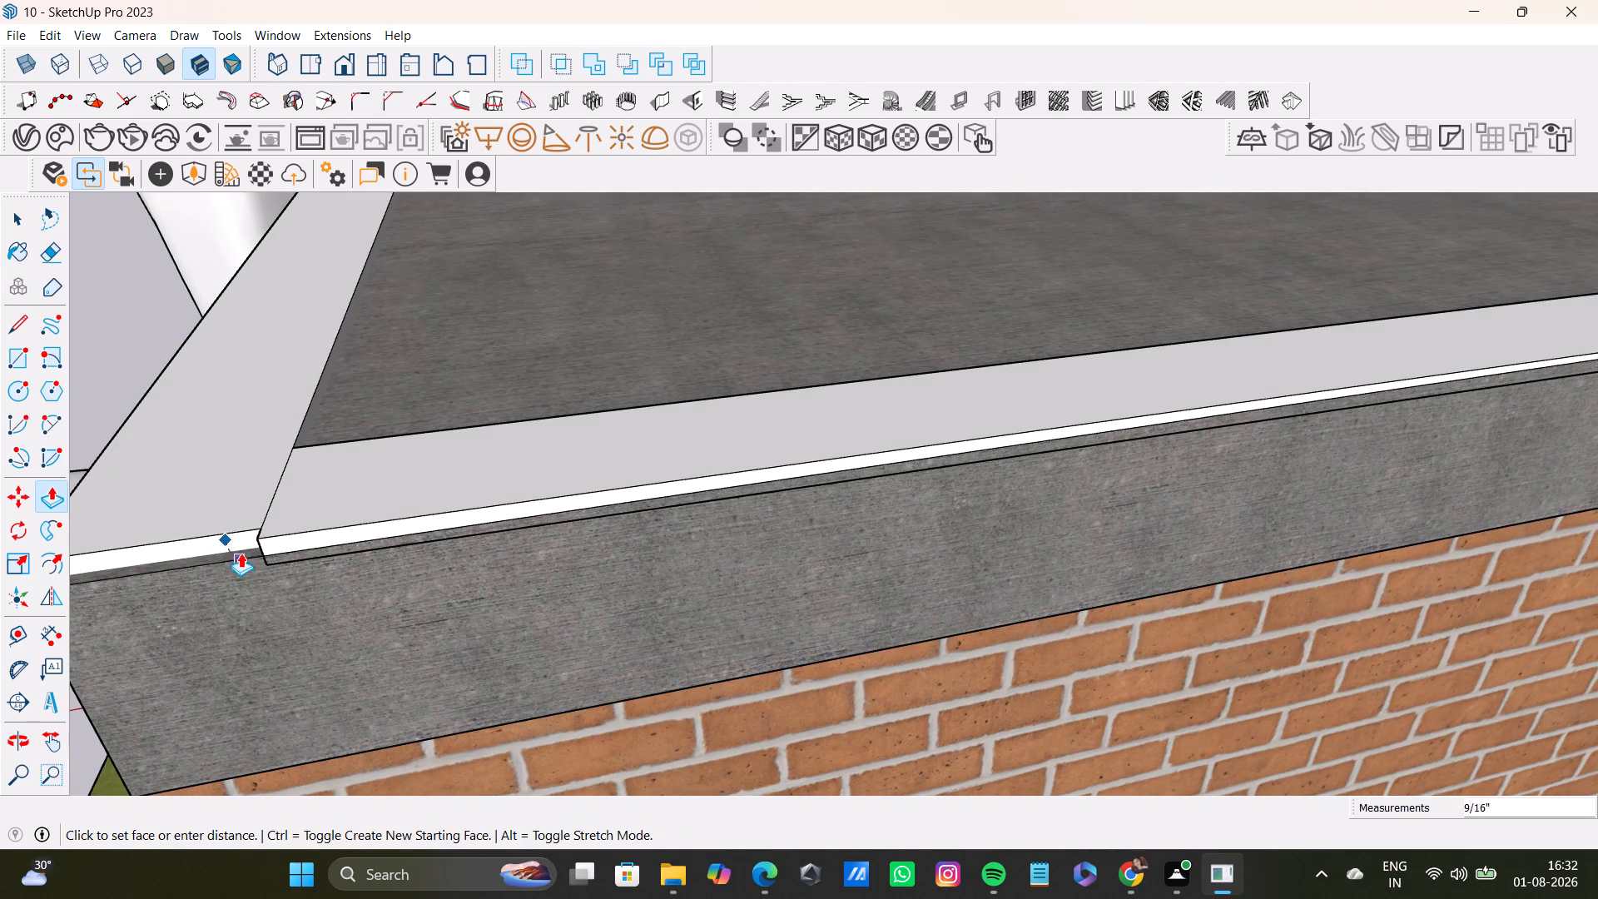
key("space")
left_click(239, 534)
double_click(239, 535)
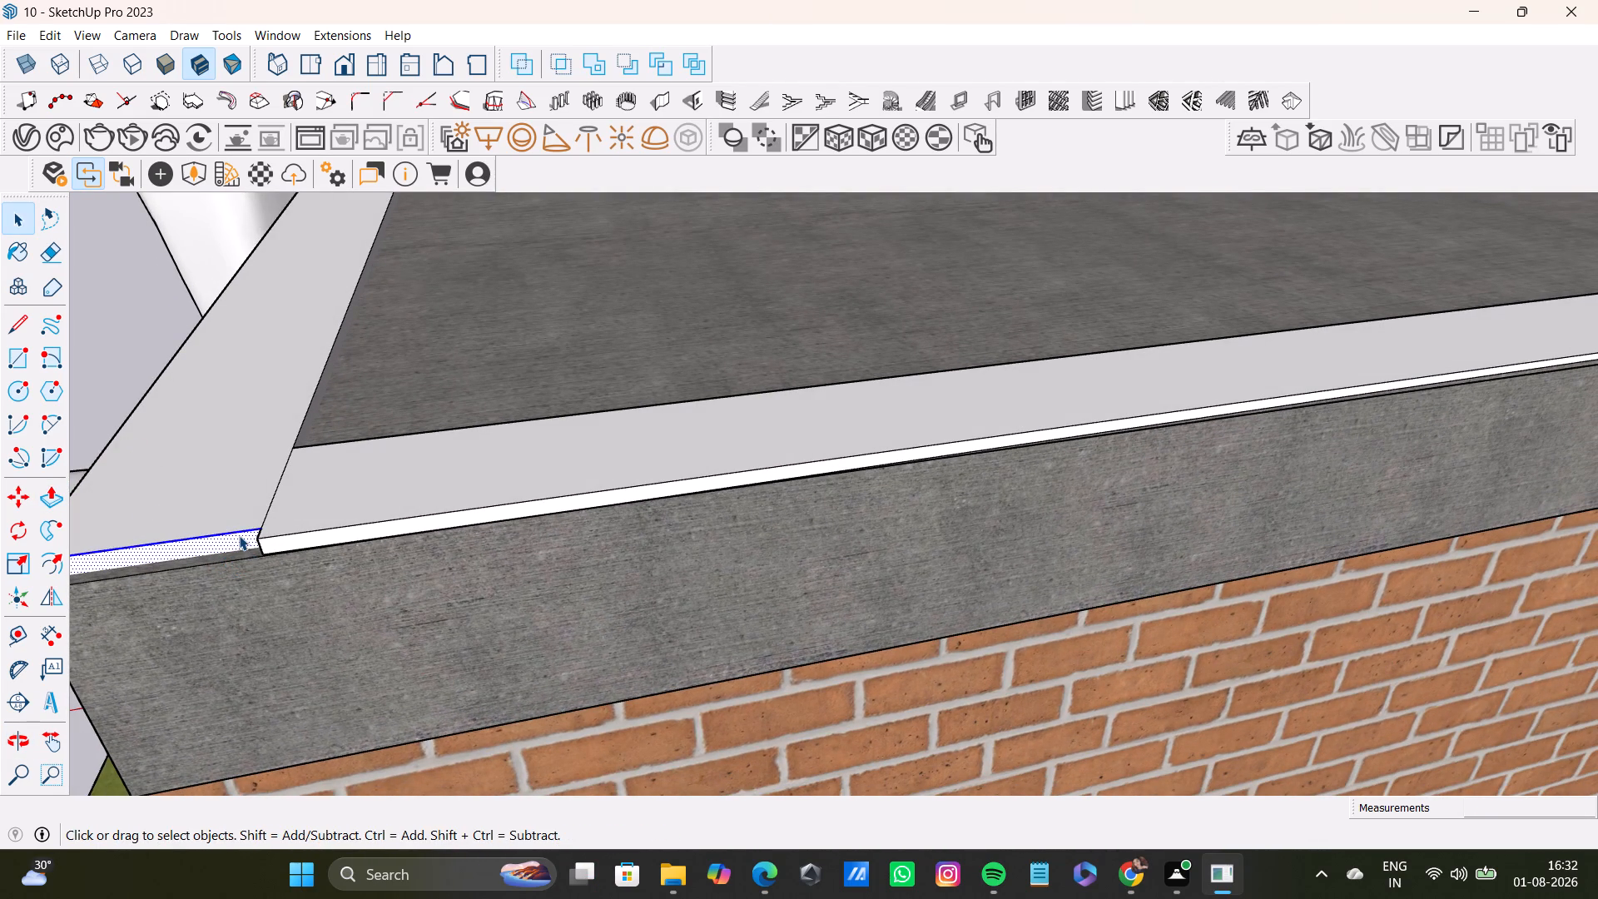
key("p")
left_click(239, 535)
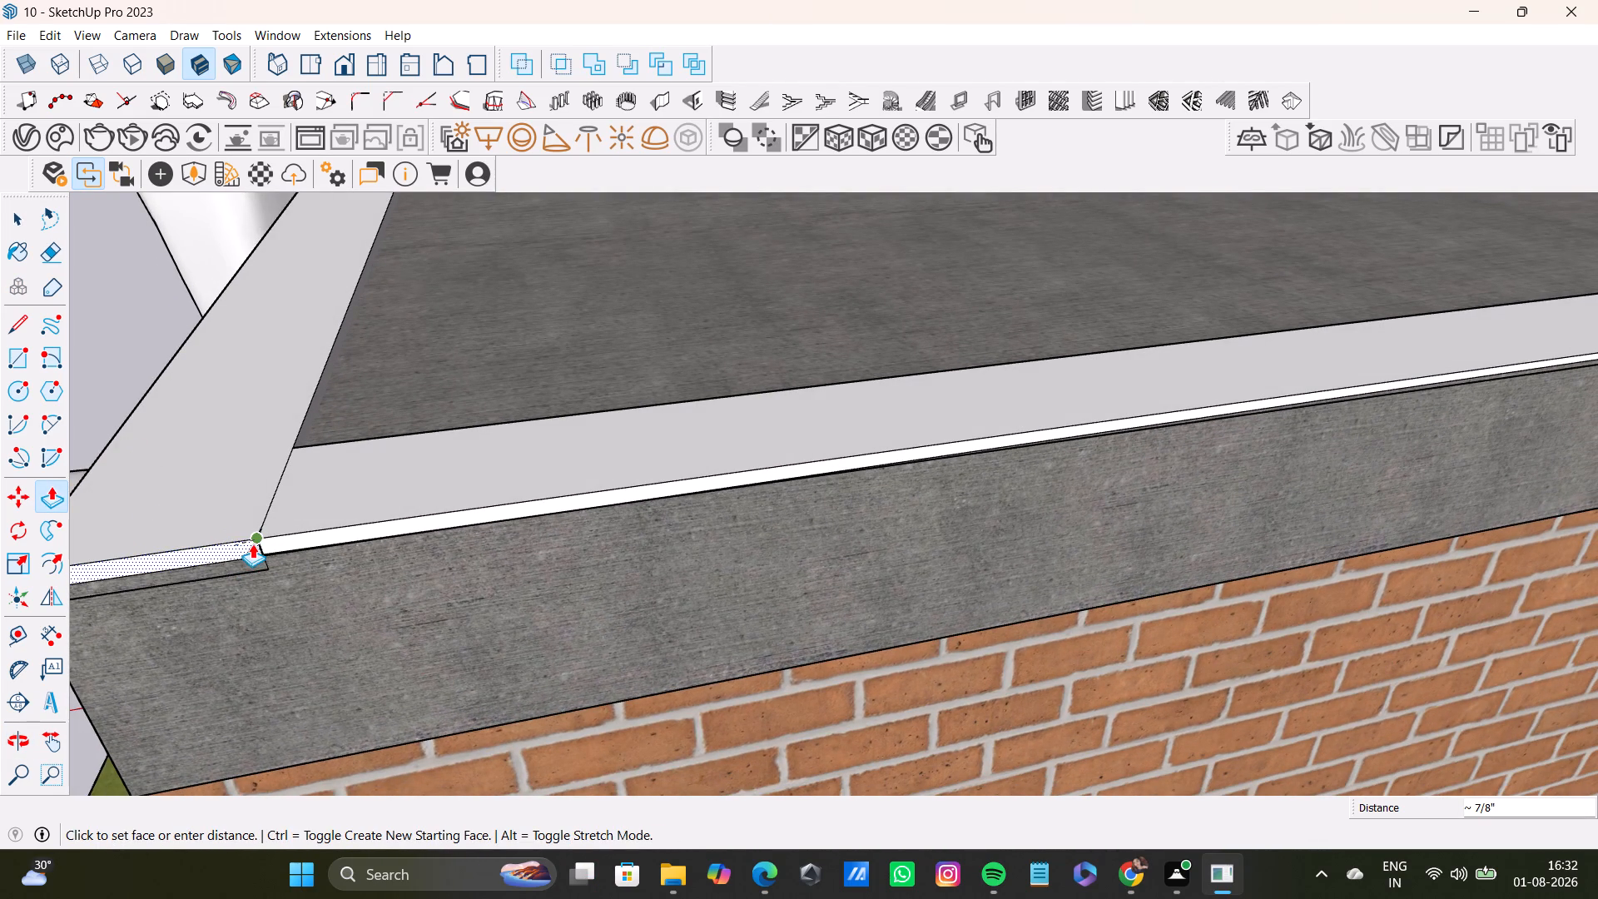
left_click(261, 542)
key("space")
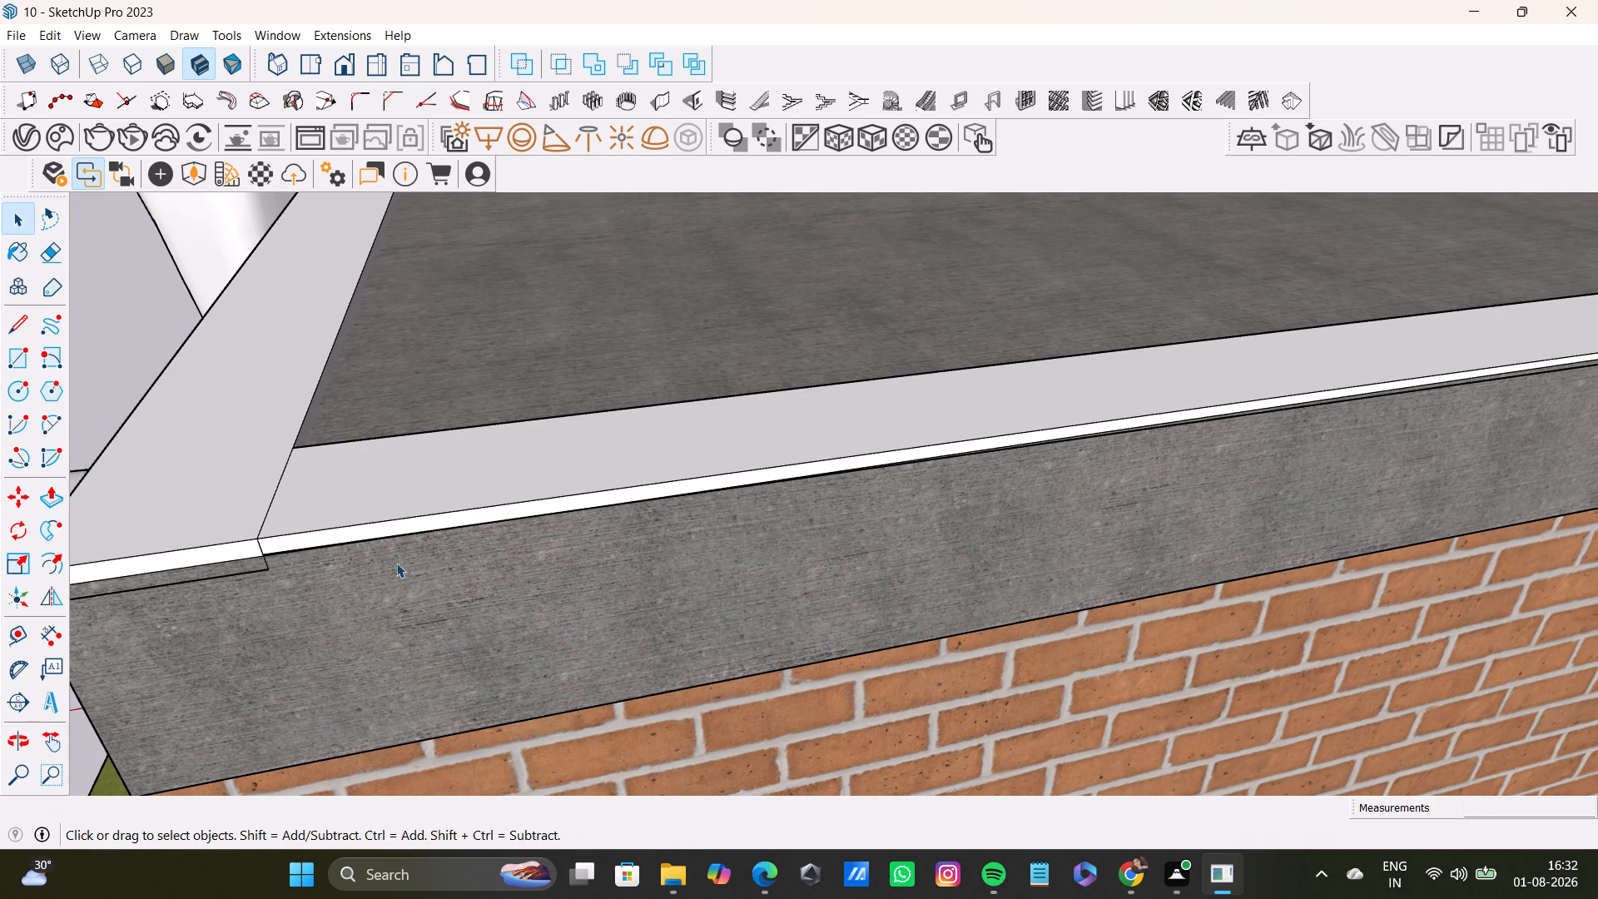
scroll(394, 545, "down", 8)
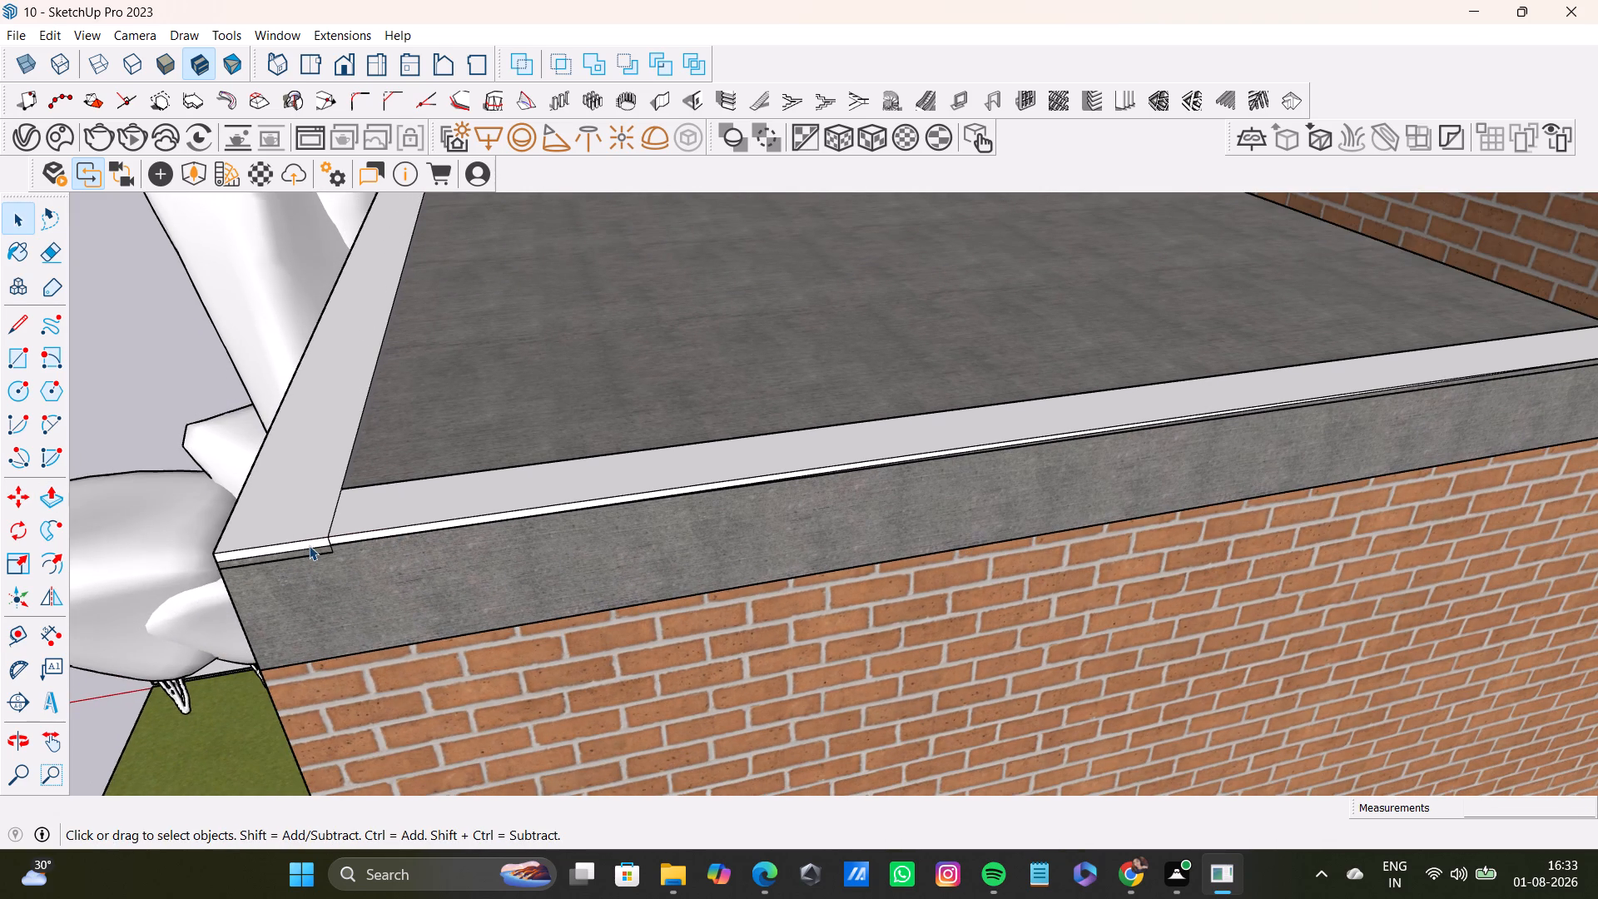
key("p")
left_click(310, 544)
key("space")
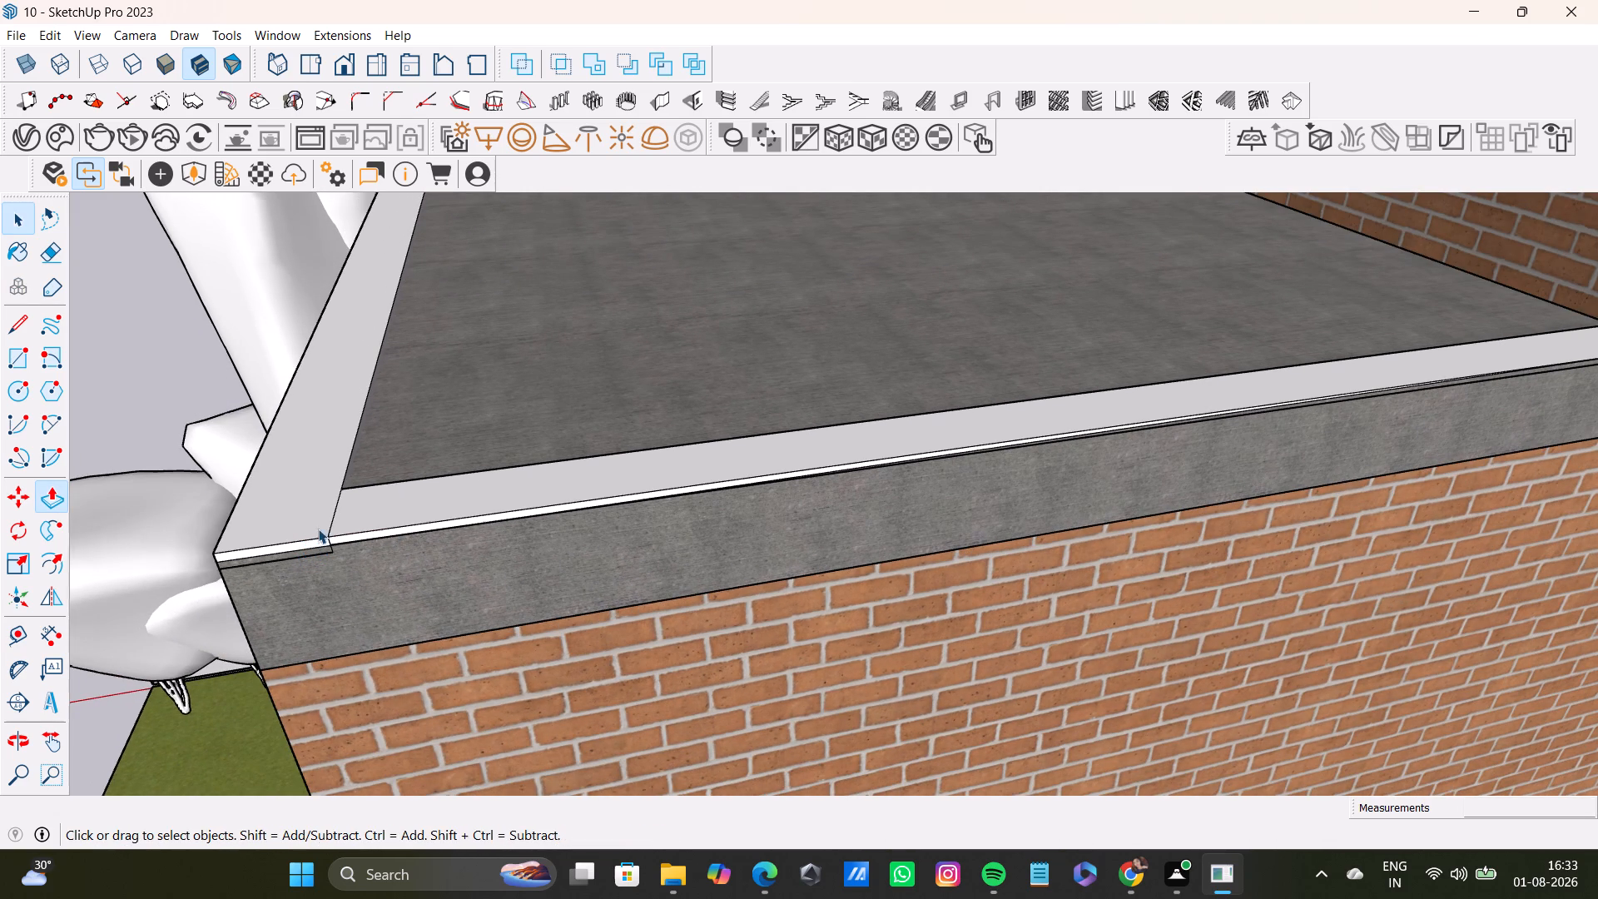
Inspect the lower roof's edge strips and the building's rear, front and side facades from several angles.
scroll(264, 486, "down", 8)
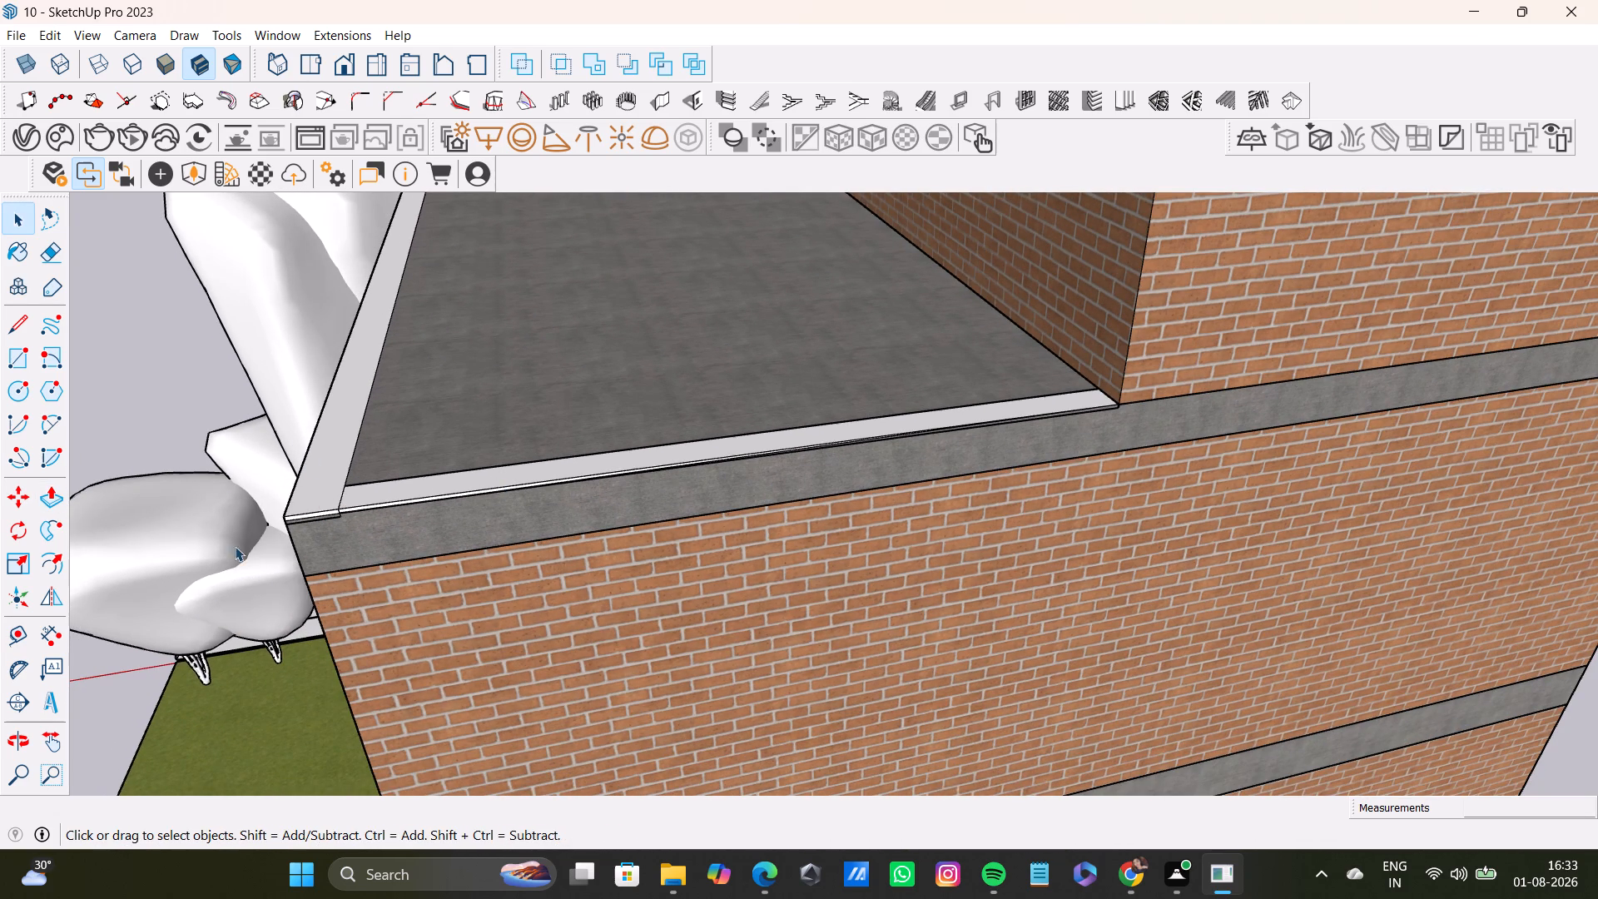
scroll(246, 546, "down", 8)
middle_click_drag(286, 538, 624, 432)
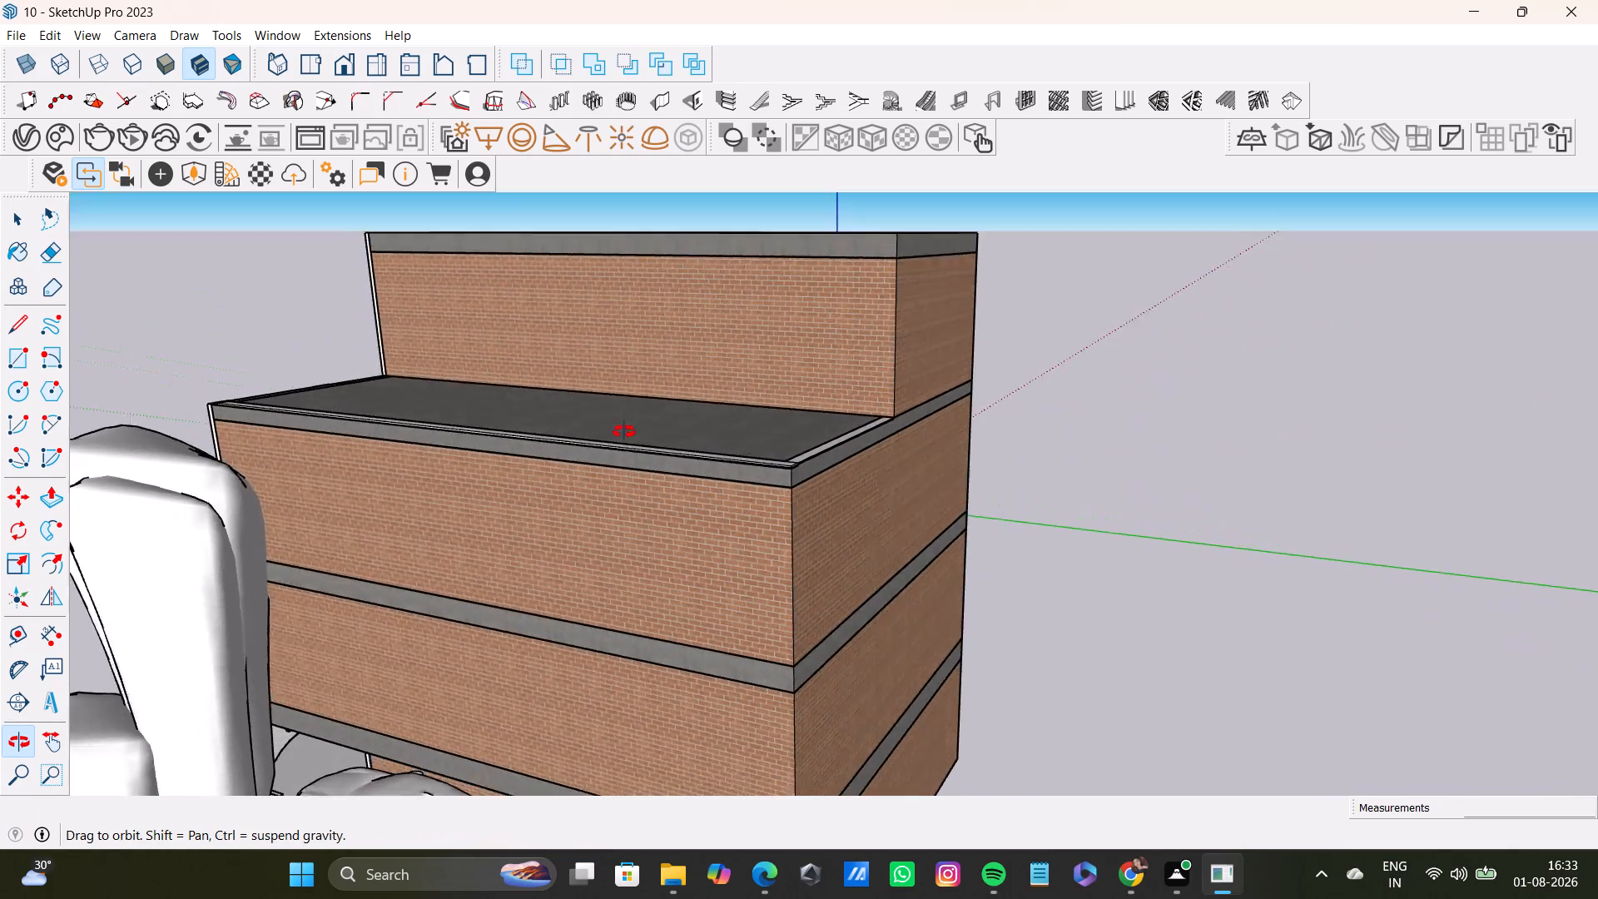
middle_click_drag(624, 432, 1196, 490)
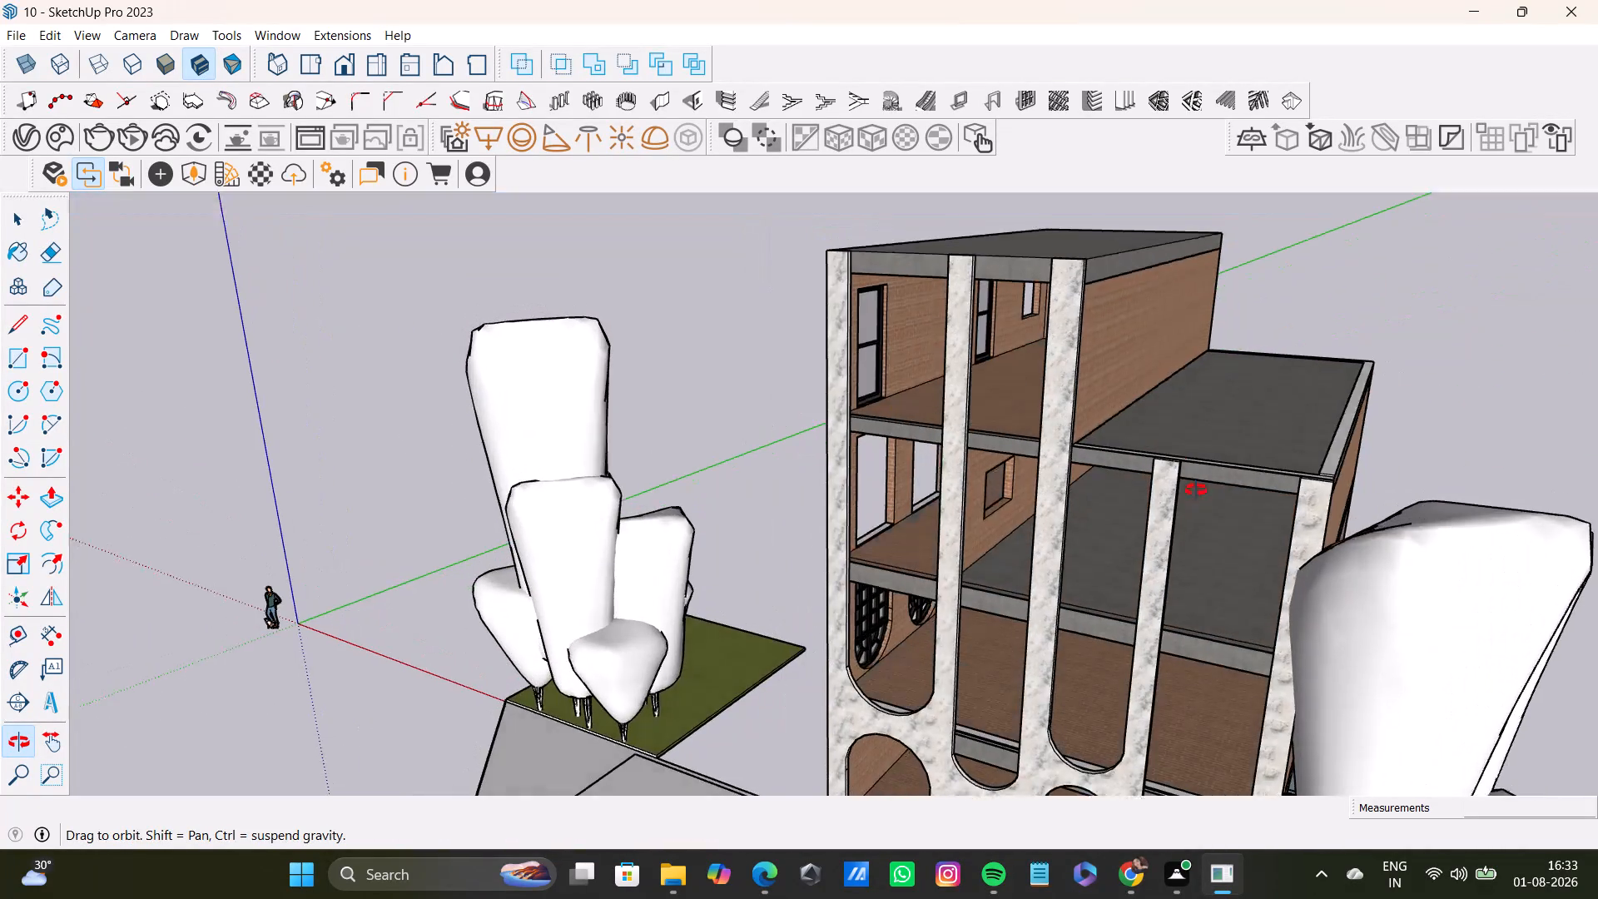
middle_click_drag(1196, 490, 1203, 504)
middle_click_drag(1043, 479, 636, 298, "shift")
middle_click_drag(667, 383, 896, 238)
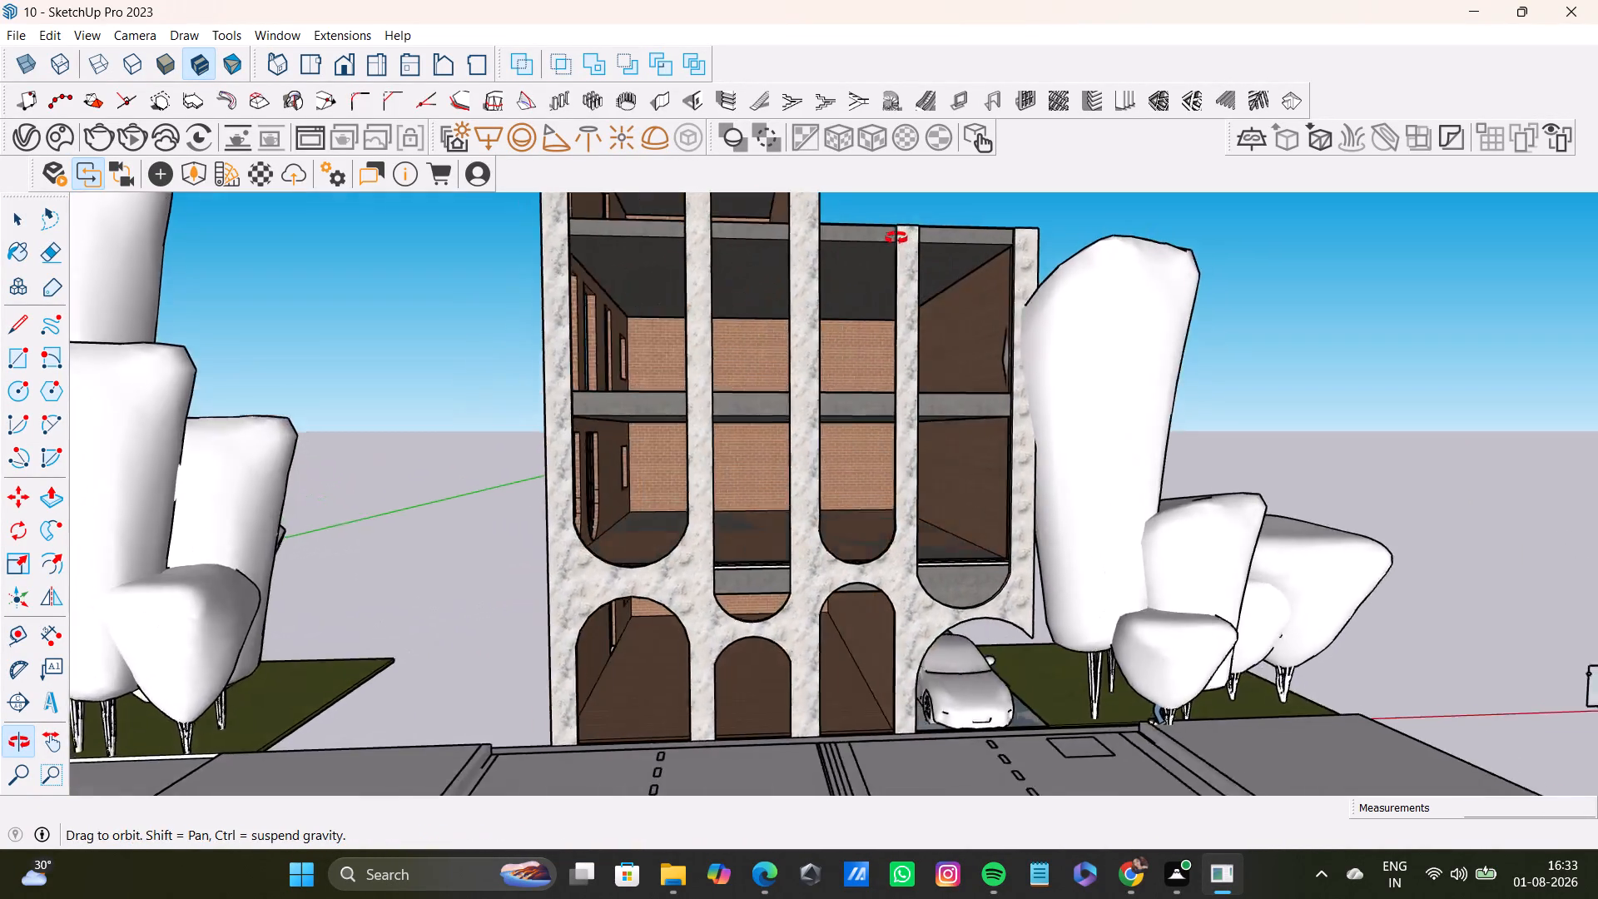
middle_click_drag(896, 238, 789, 332)
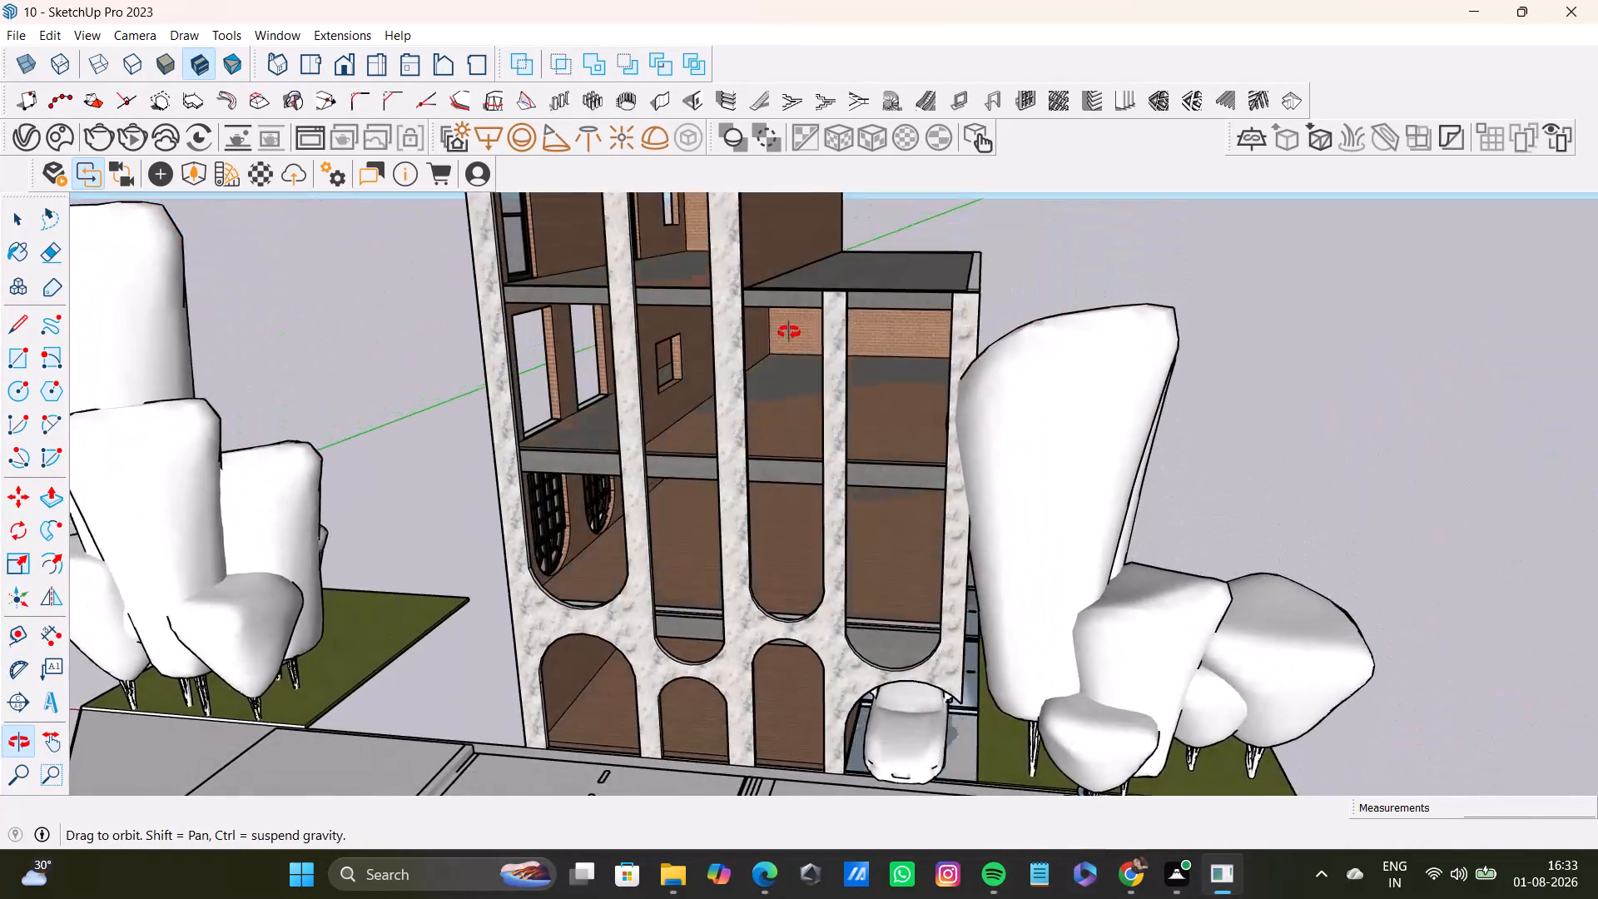
middle_click_drag(789, 332, 752, 343)
scroll(711, 376, "down", 2)
middle_click_drag(664, 381, 1020, 270)
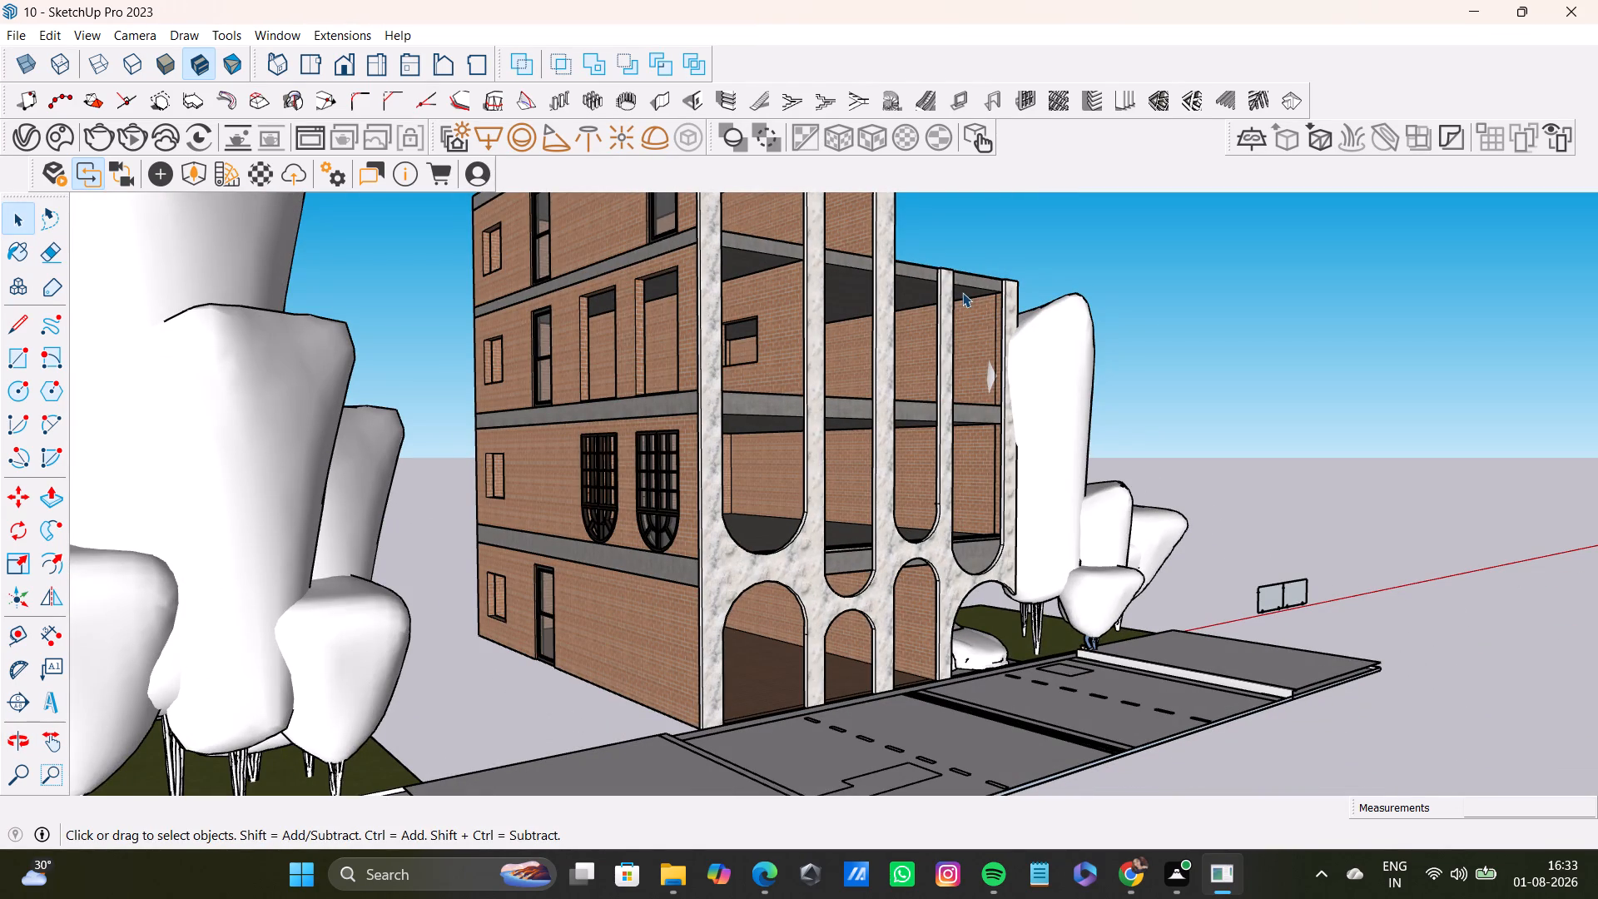
scroll(887, 461, "down", 1)
middle_click_drag(887, 461, 871, 551)
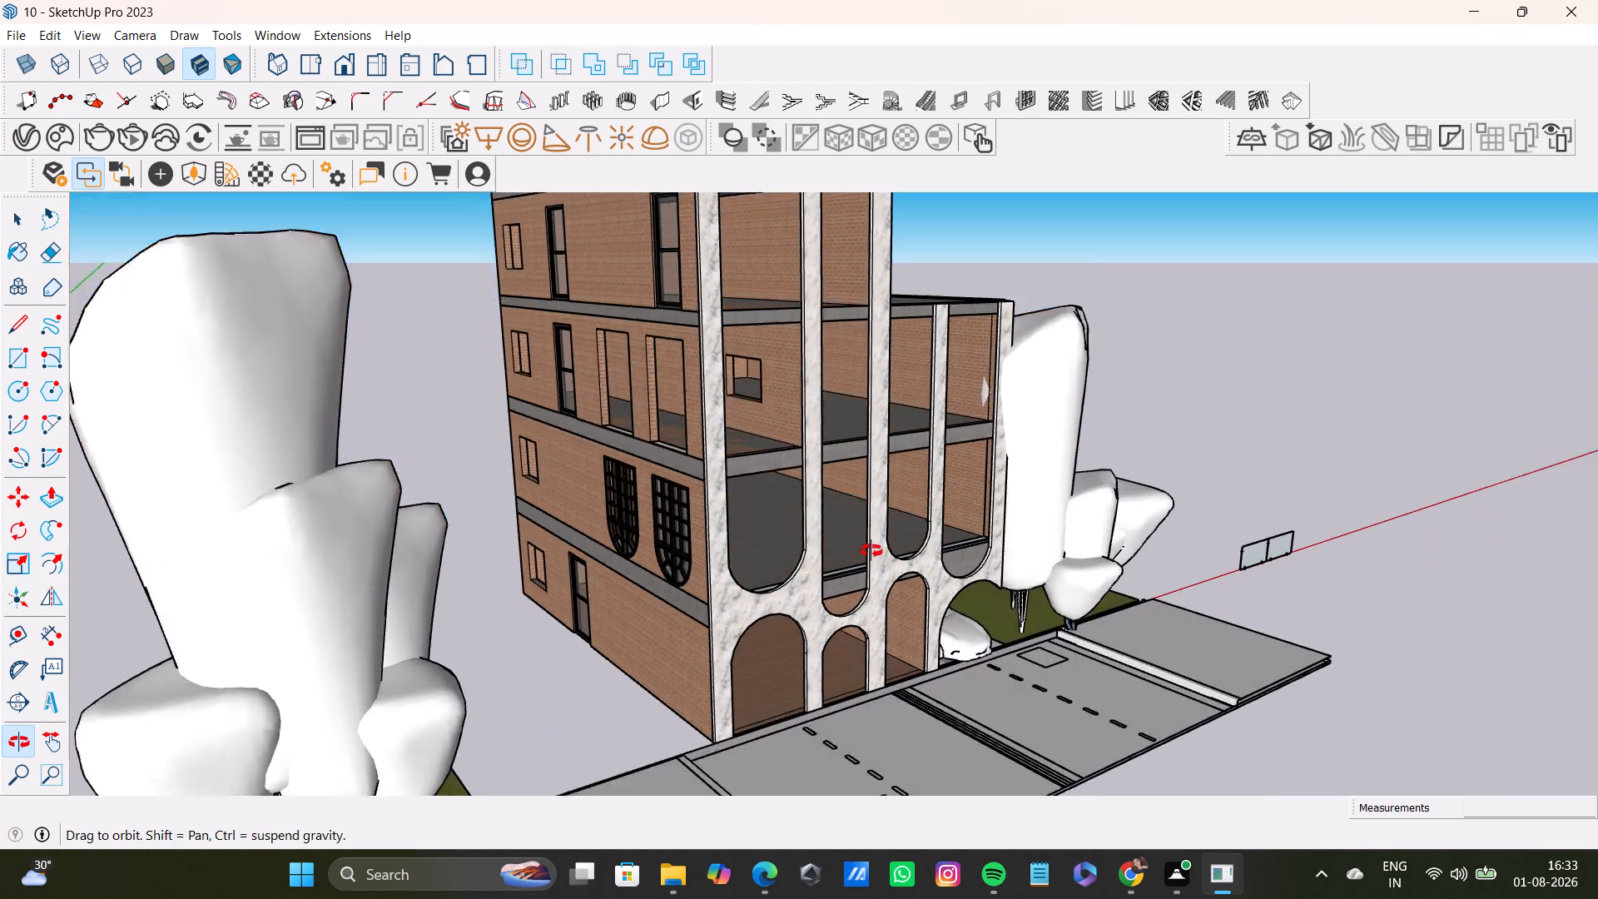
middle_click_drag(871, 551, 744, 560)
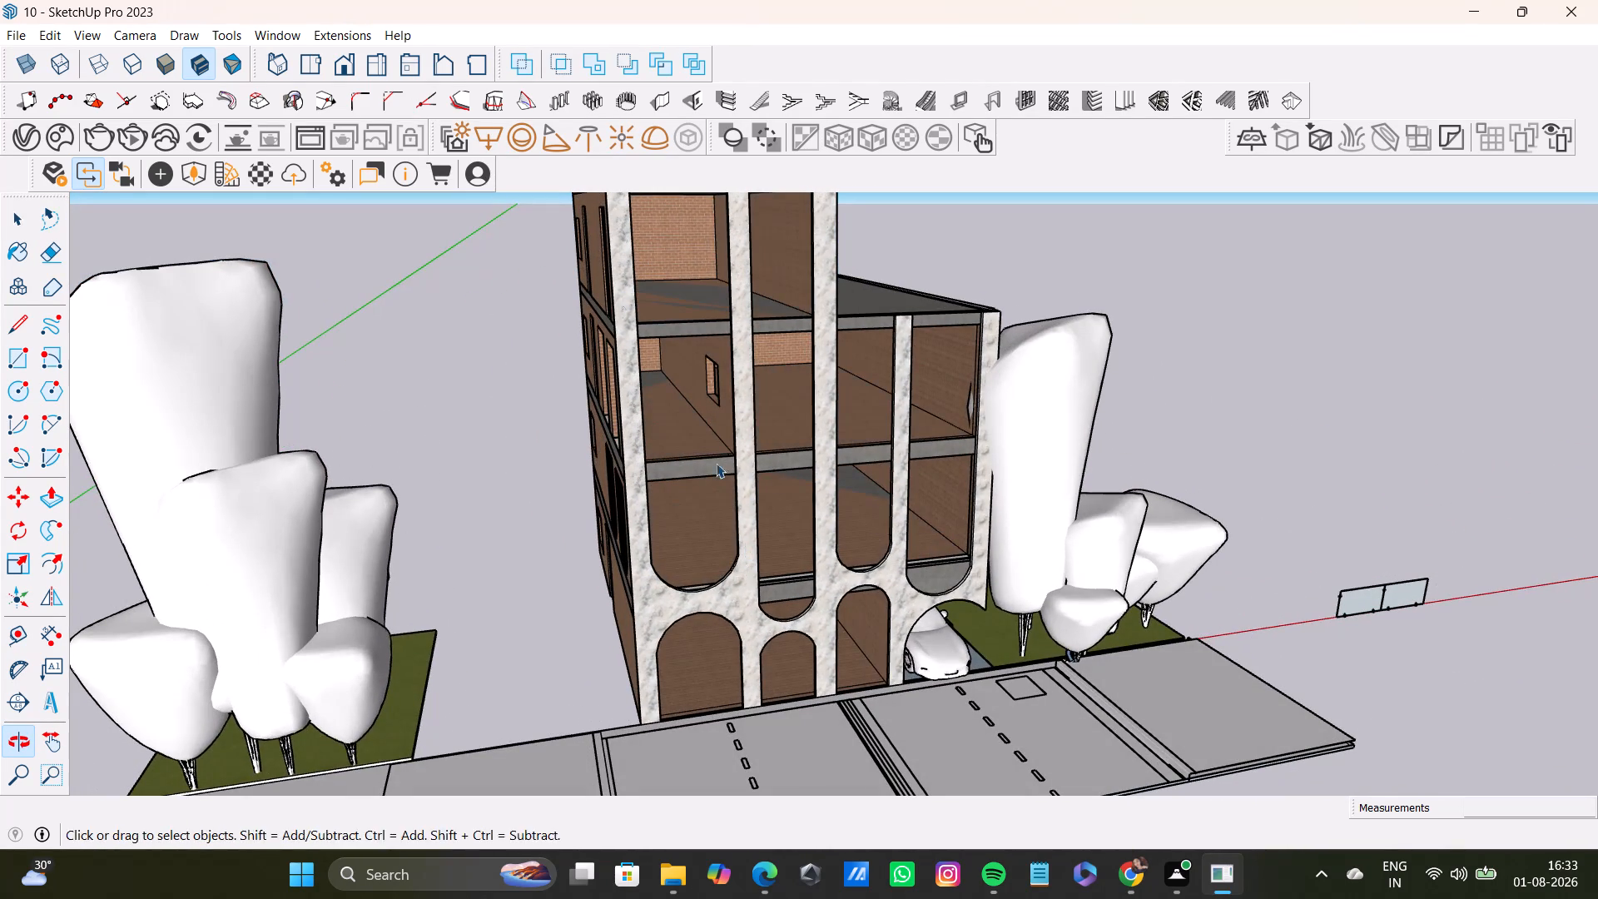
Import the NO+3 railing model and place it on the open ground near the existing glass railing.
left_click(1, 33)
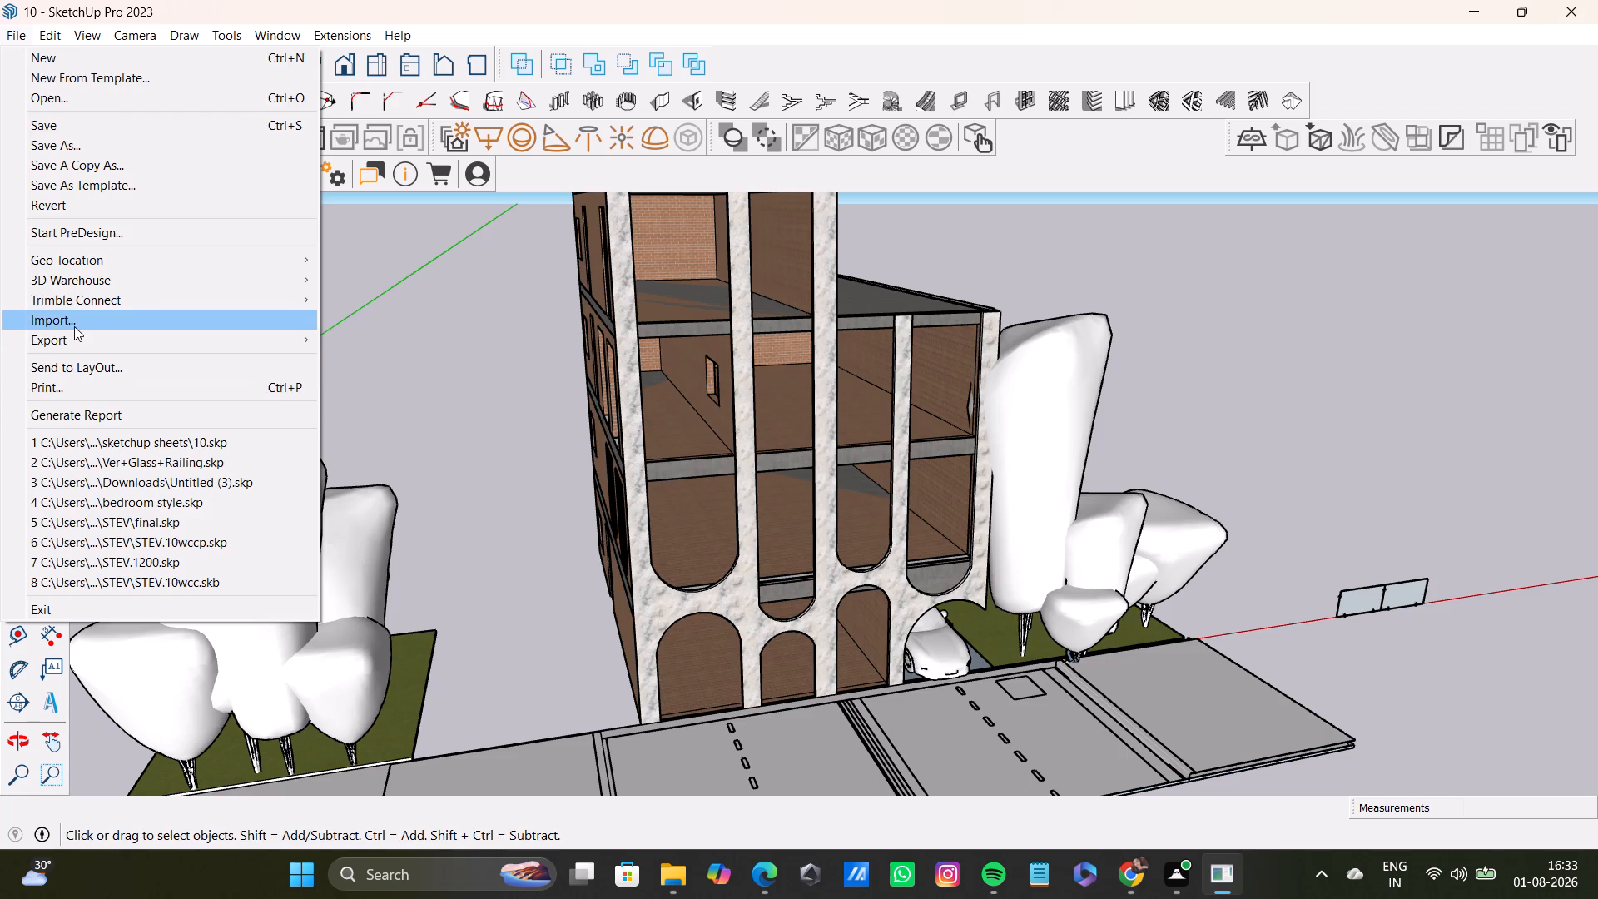
left_click(74, 326)
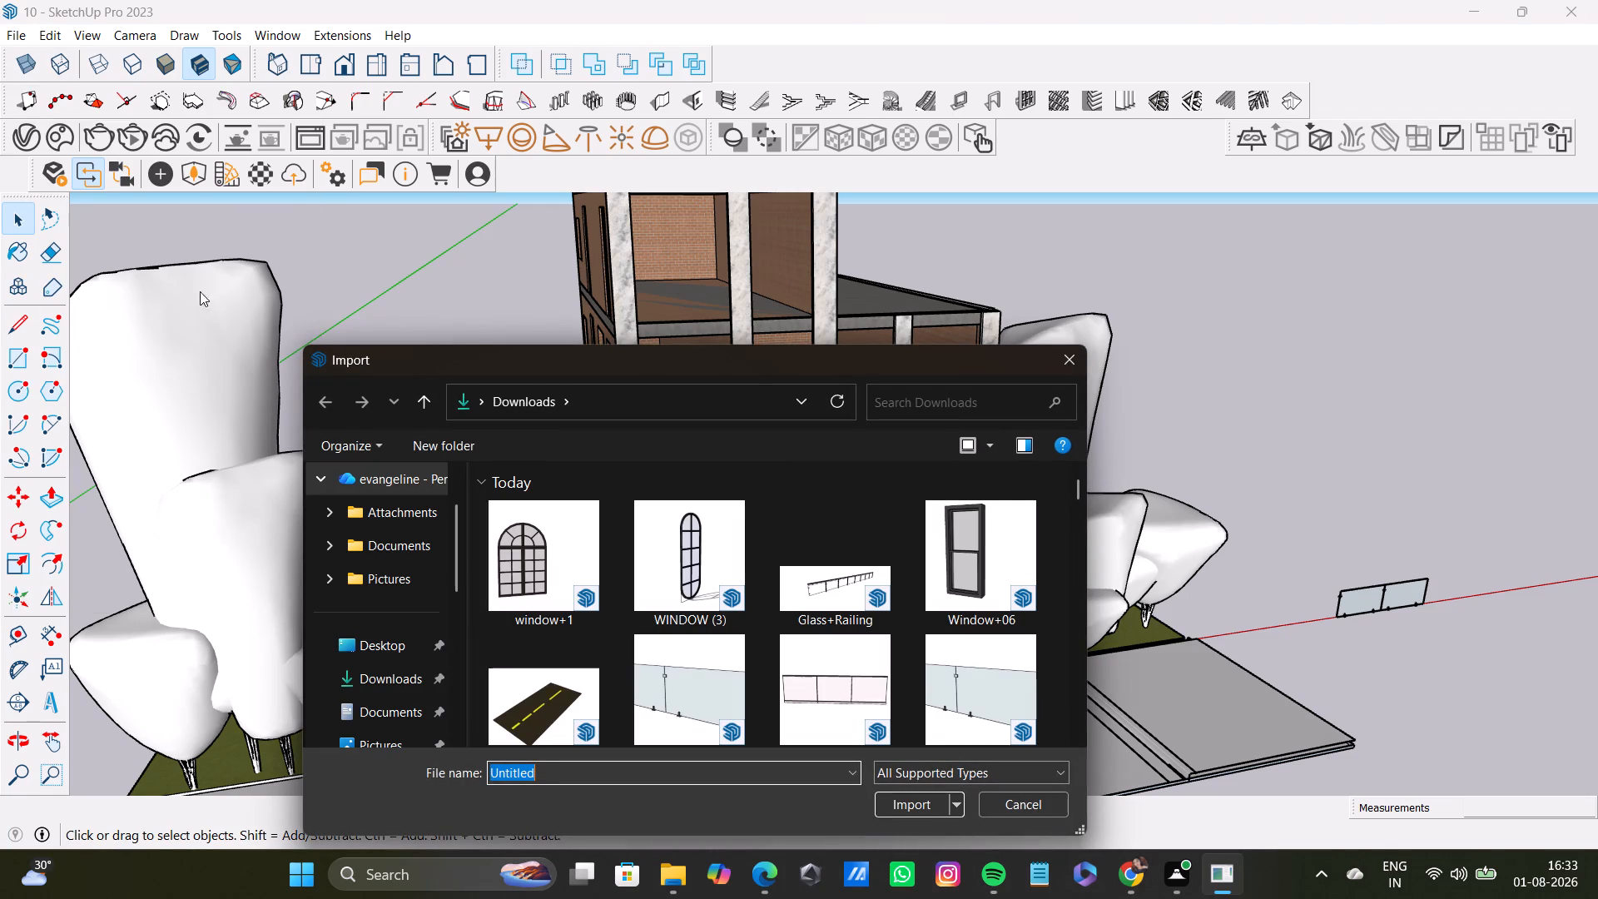
scroll(924, 650, "down", 3)
scroll(916, 643, "up", 1)
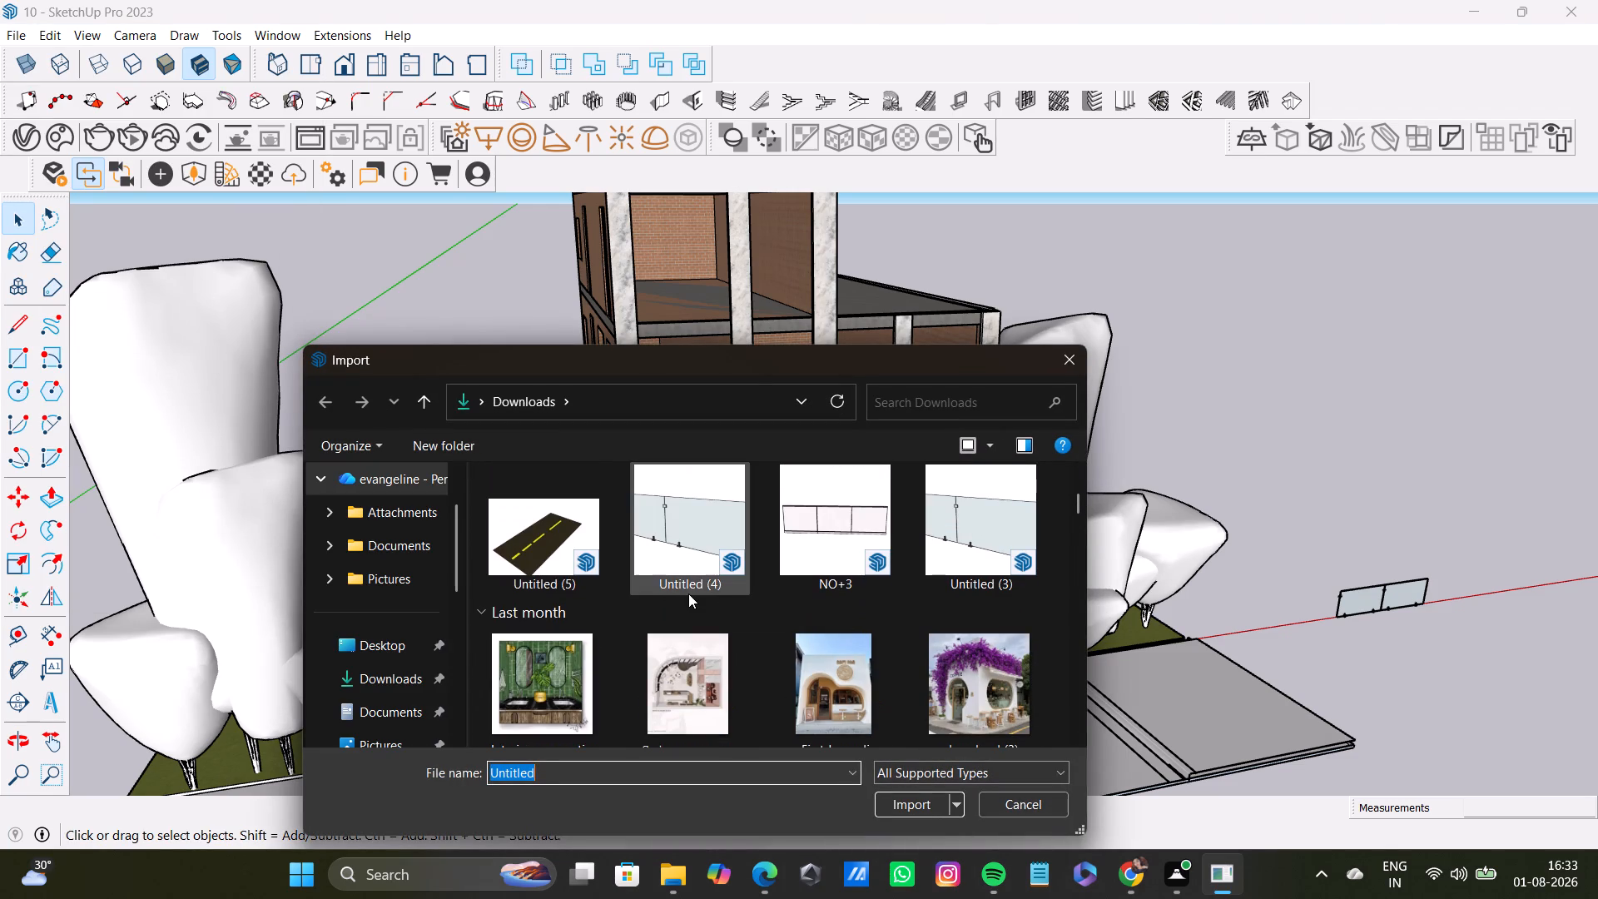
scroll(688, 594, "up", 1)
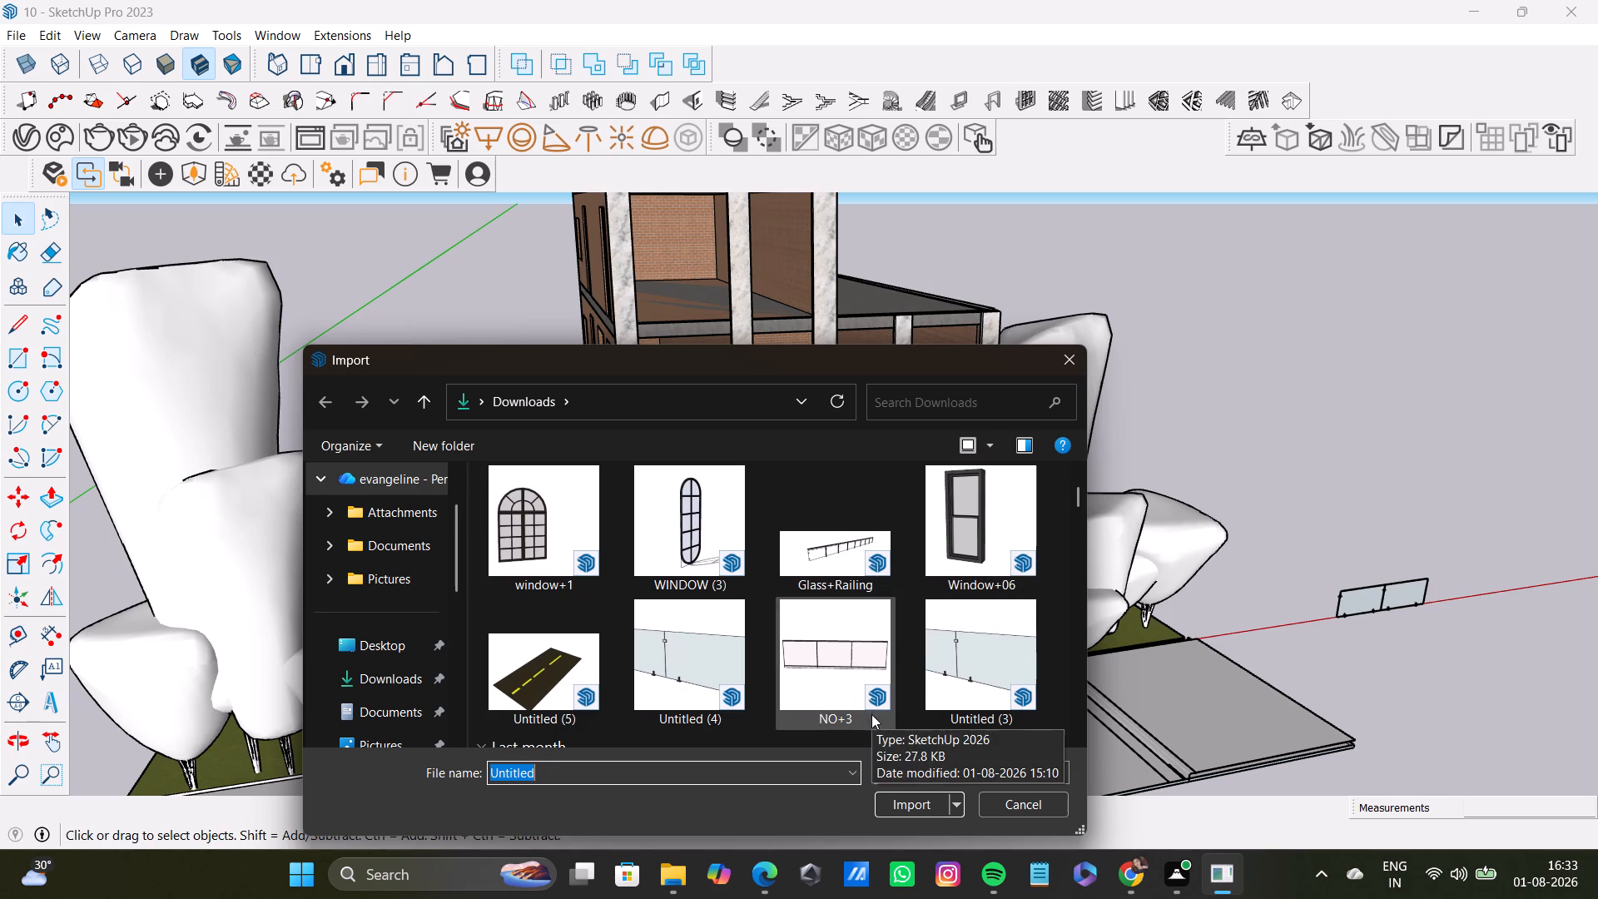
left_click(847, 648)
left_click(917, 808)
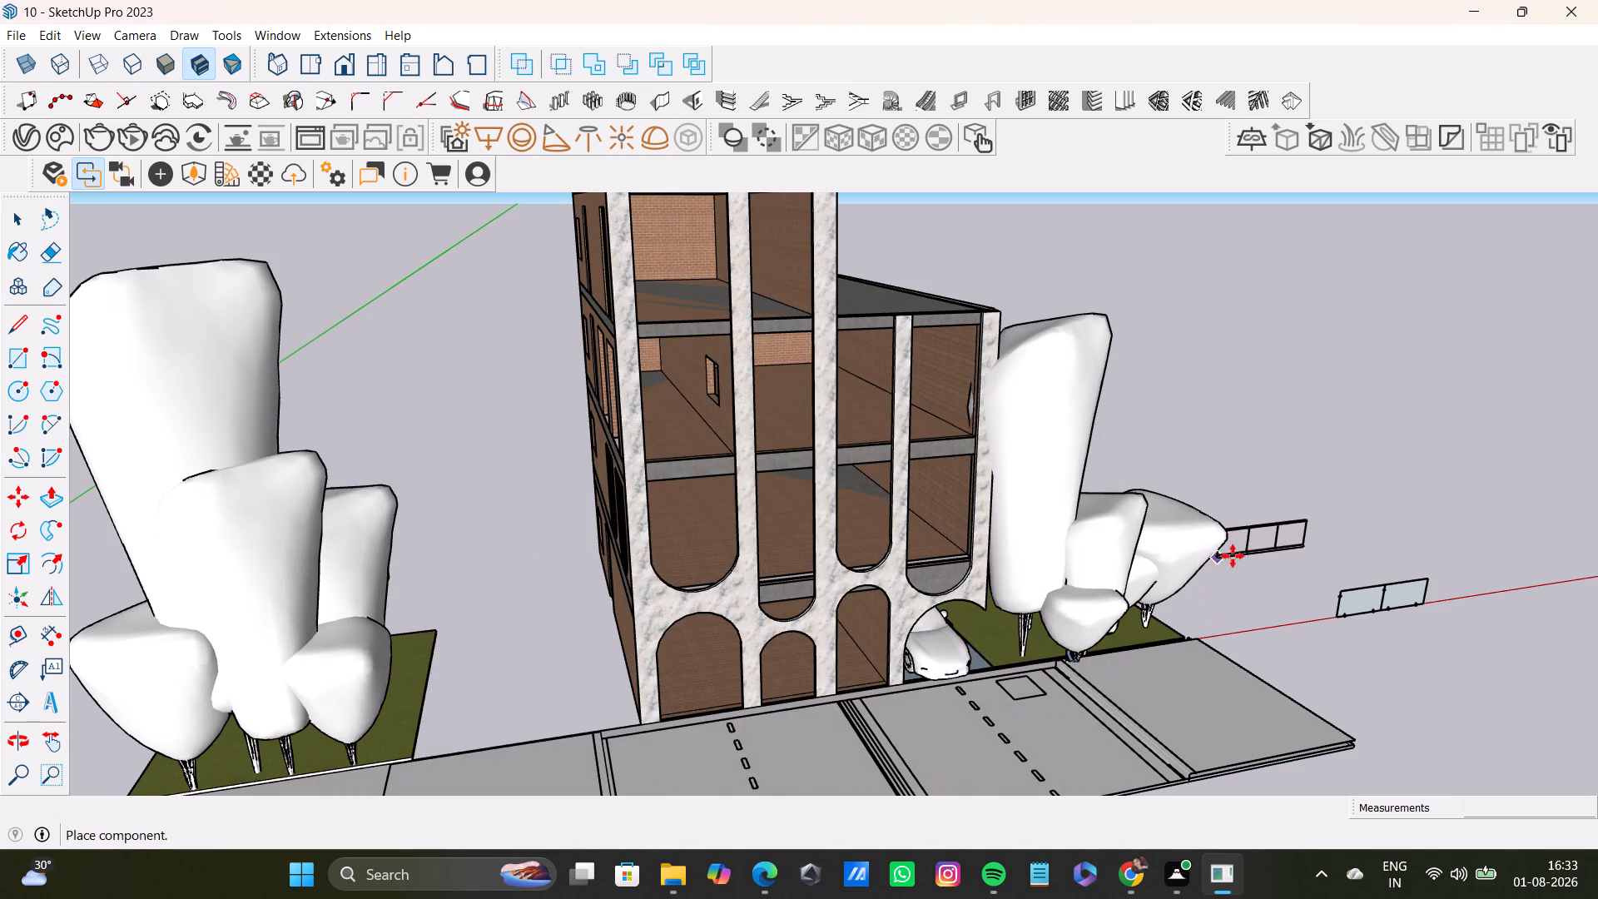
left_click(1265, 547)
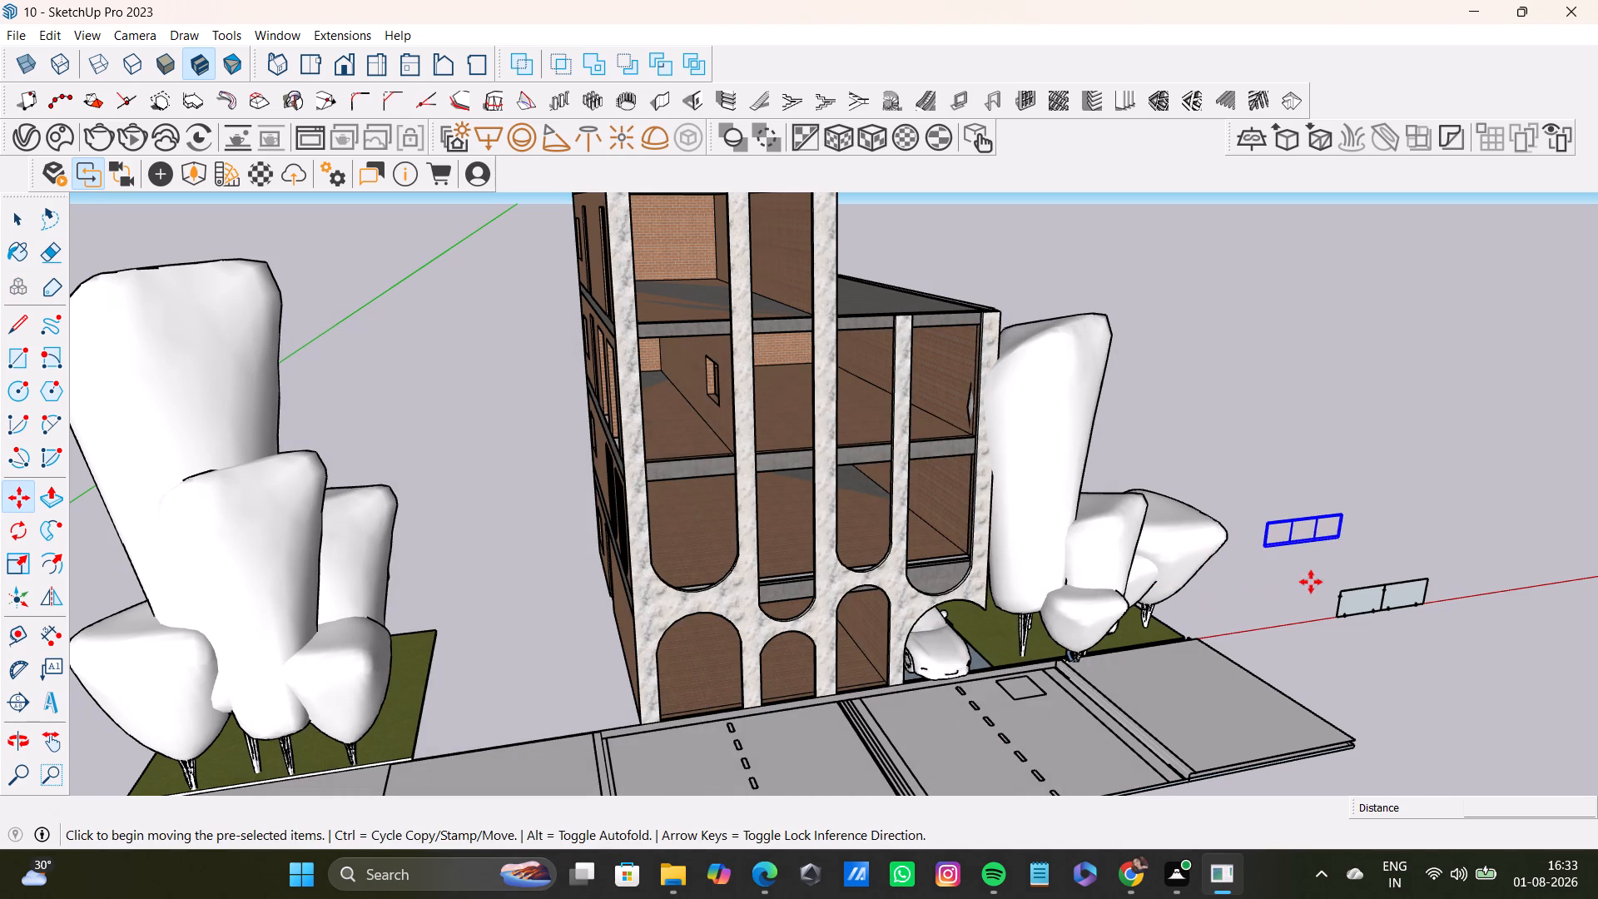
middle_click_drag(1311, 582, 1116, 599, "shift")
scroll(1149, 545, "up", 4)
middle_click_drag(1130, 550, 1129, 461)
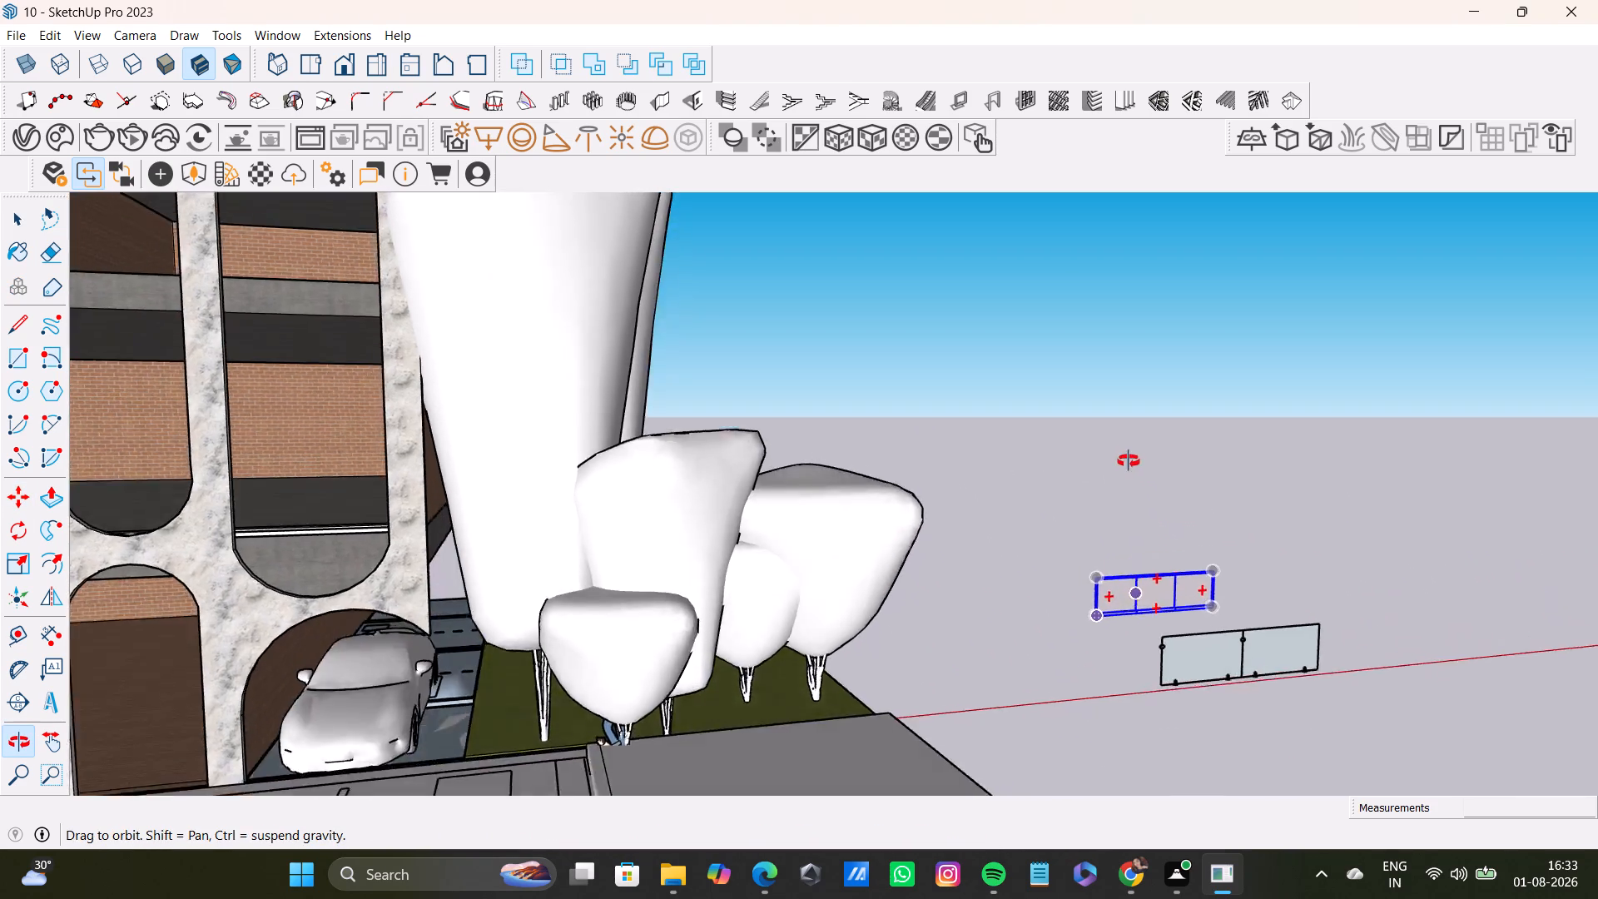
middle_click_drag(1129, 461, 1147, 599)
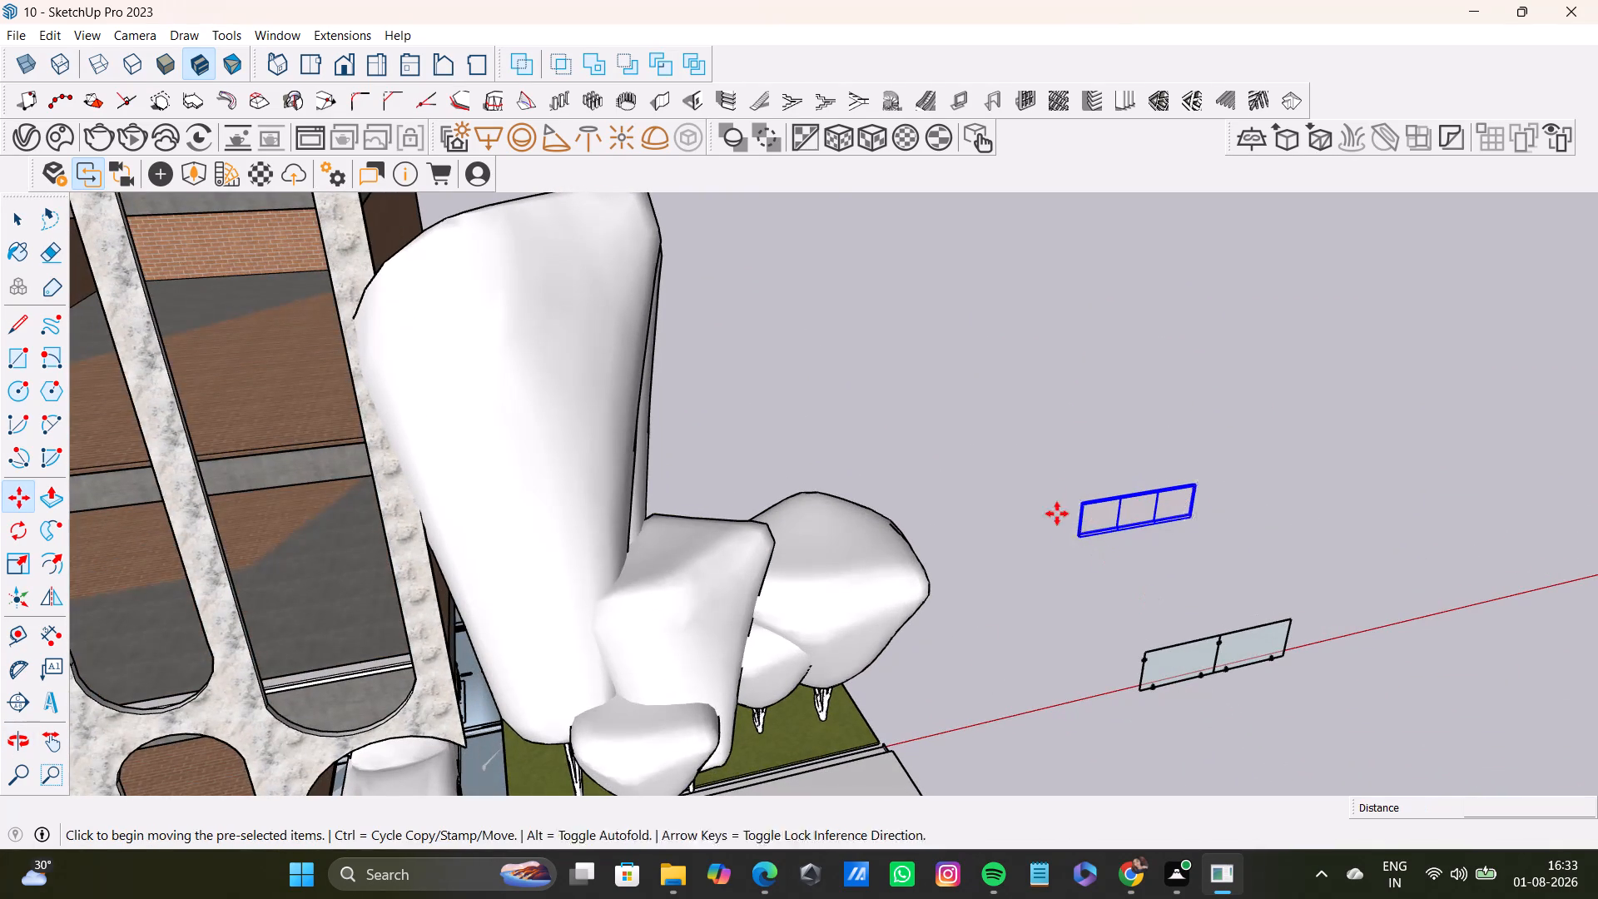
left_click(1109, 474)
key("space")
left_click(1432, 544)
Move the imported three-panel railing about 25' 3 3/4" to beside the lawn.
scroll(1115, 530, "up", 2)
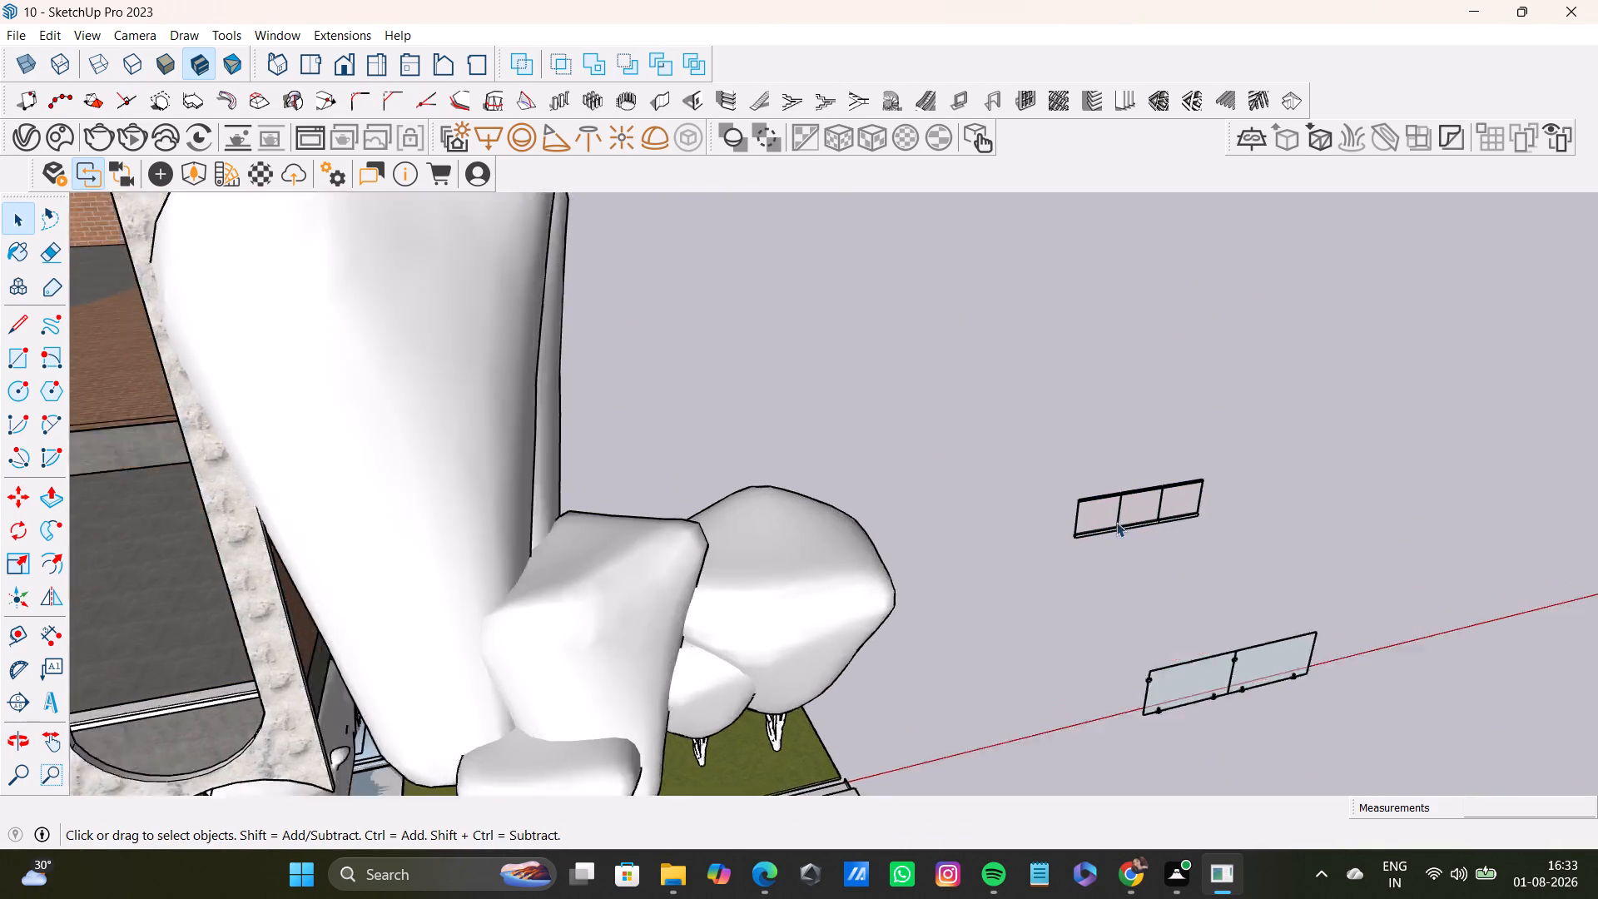
scroll(1116, 522, "up", 10)
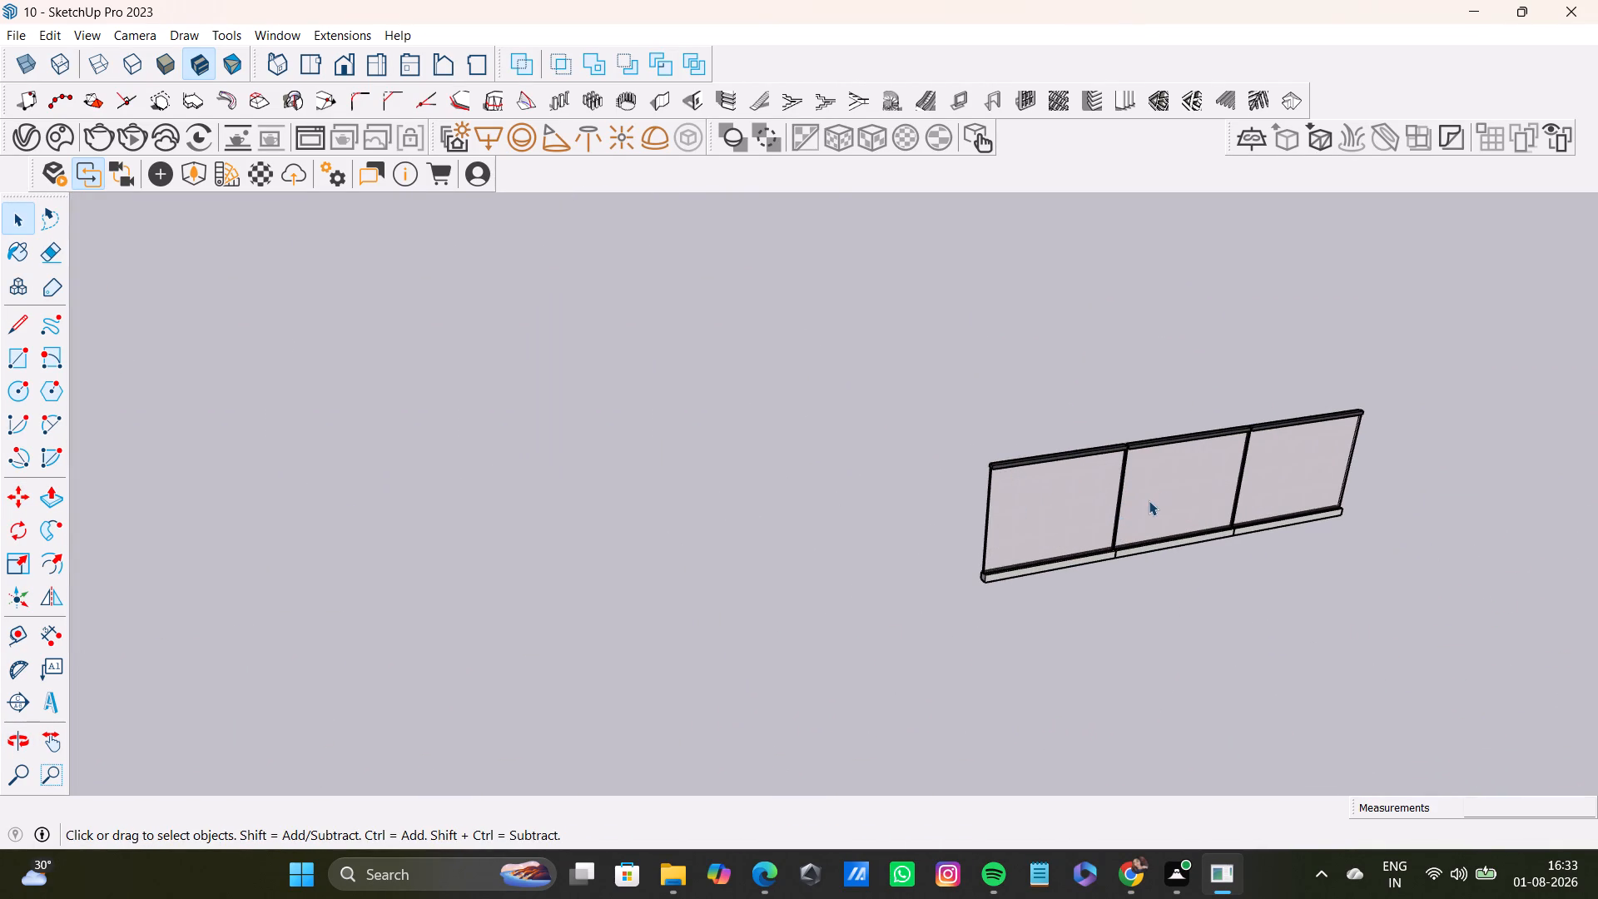
key("m")
left_click_drag(940, 415, 1030, 500)
key("m")
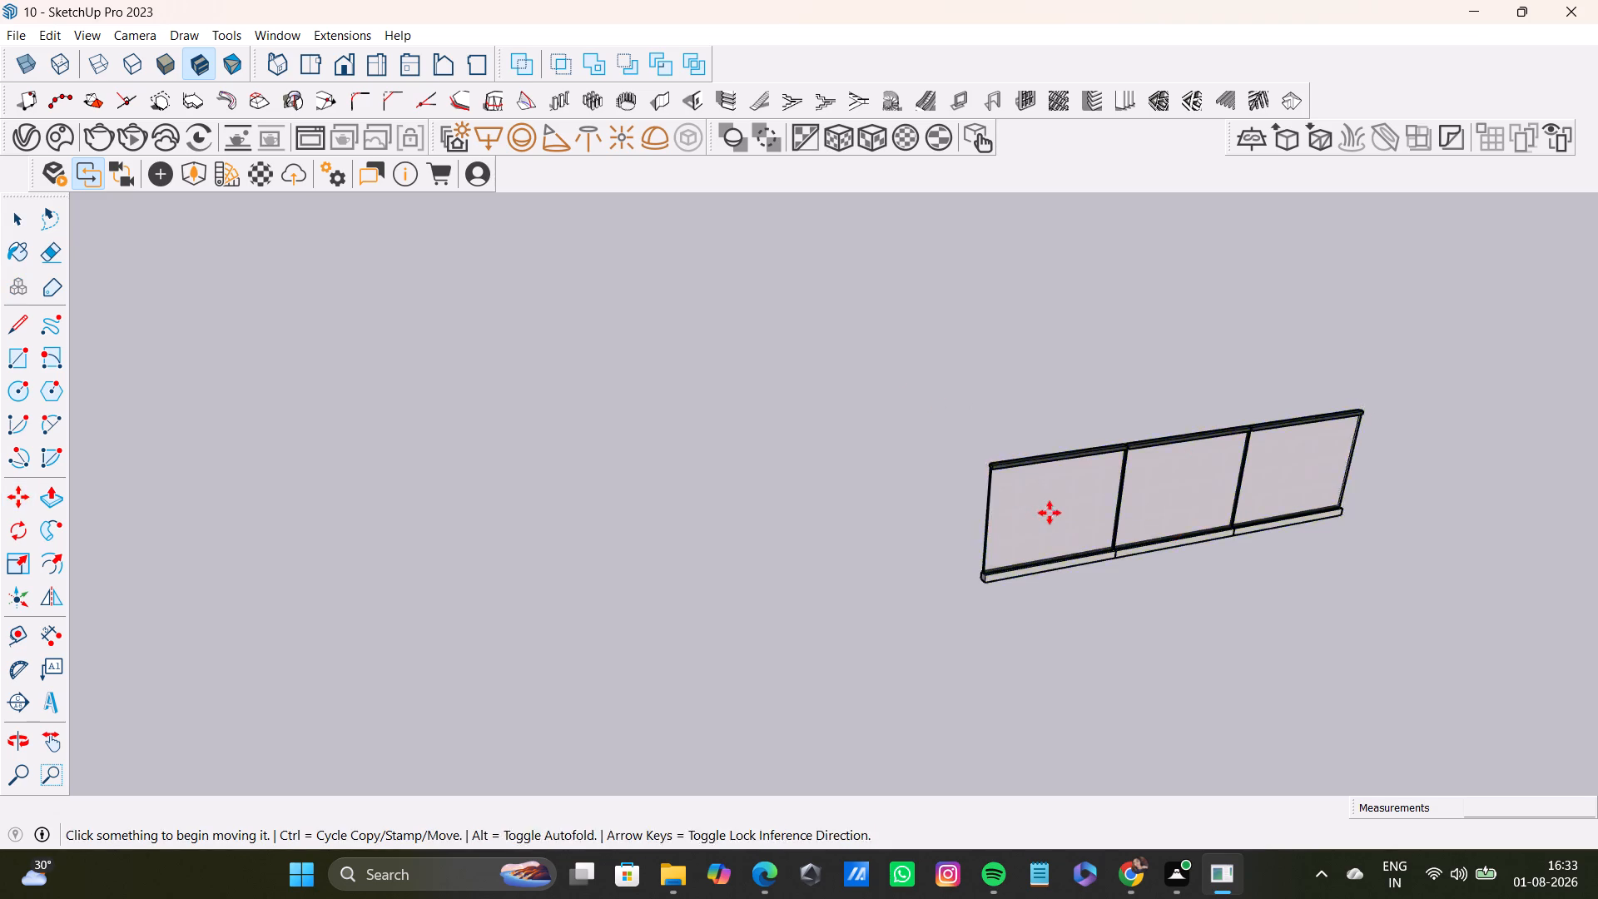
left_click(995, 471)
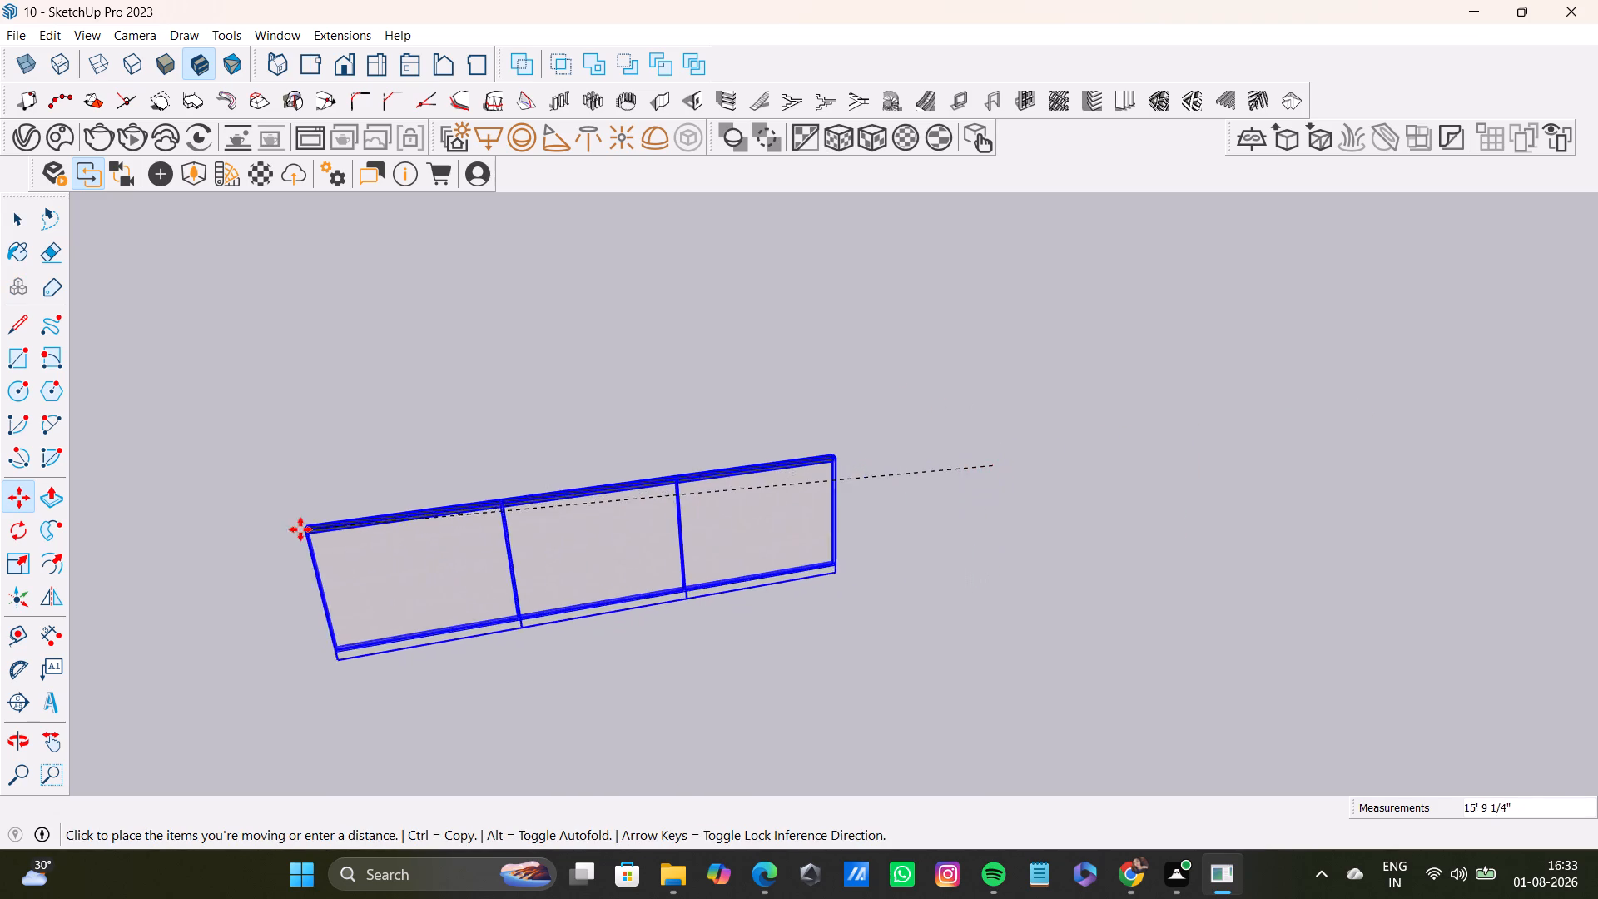
middle_click_drag(300, 529, 1302, 177, "shift")
left_click(1223, 271)
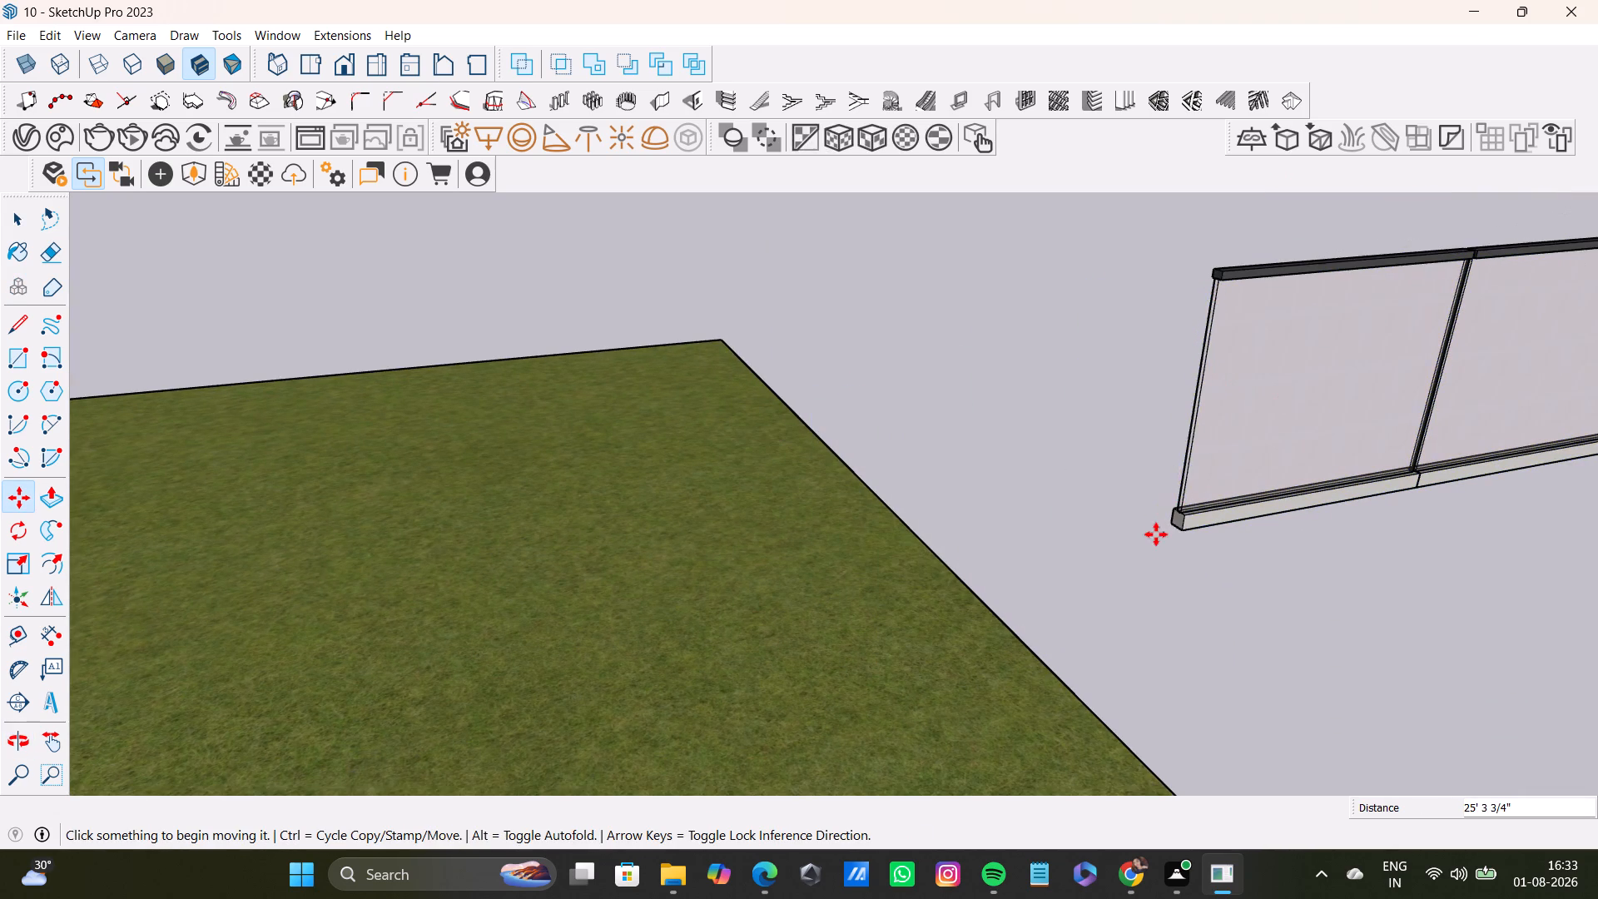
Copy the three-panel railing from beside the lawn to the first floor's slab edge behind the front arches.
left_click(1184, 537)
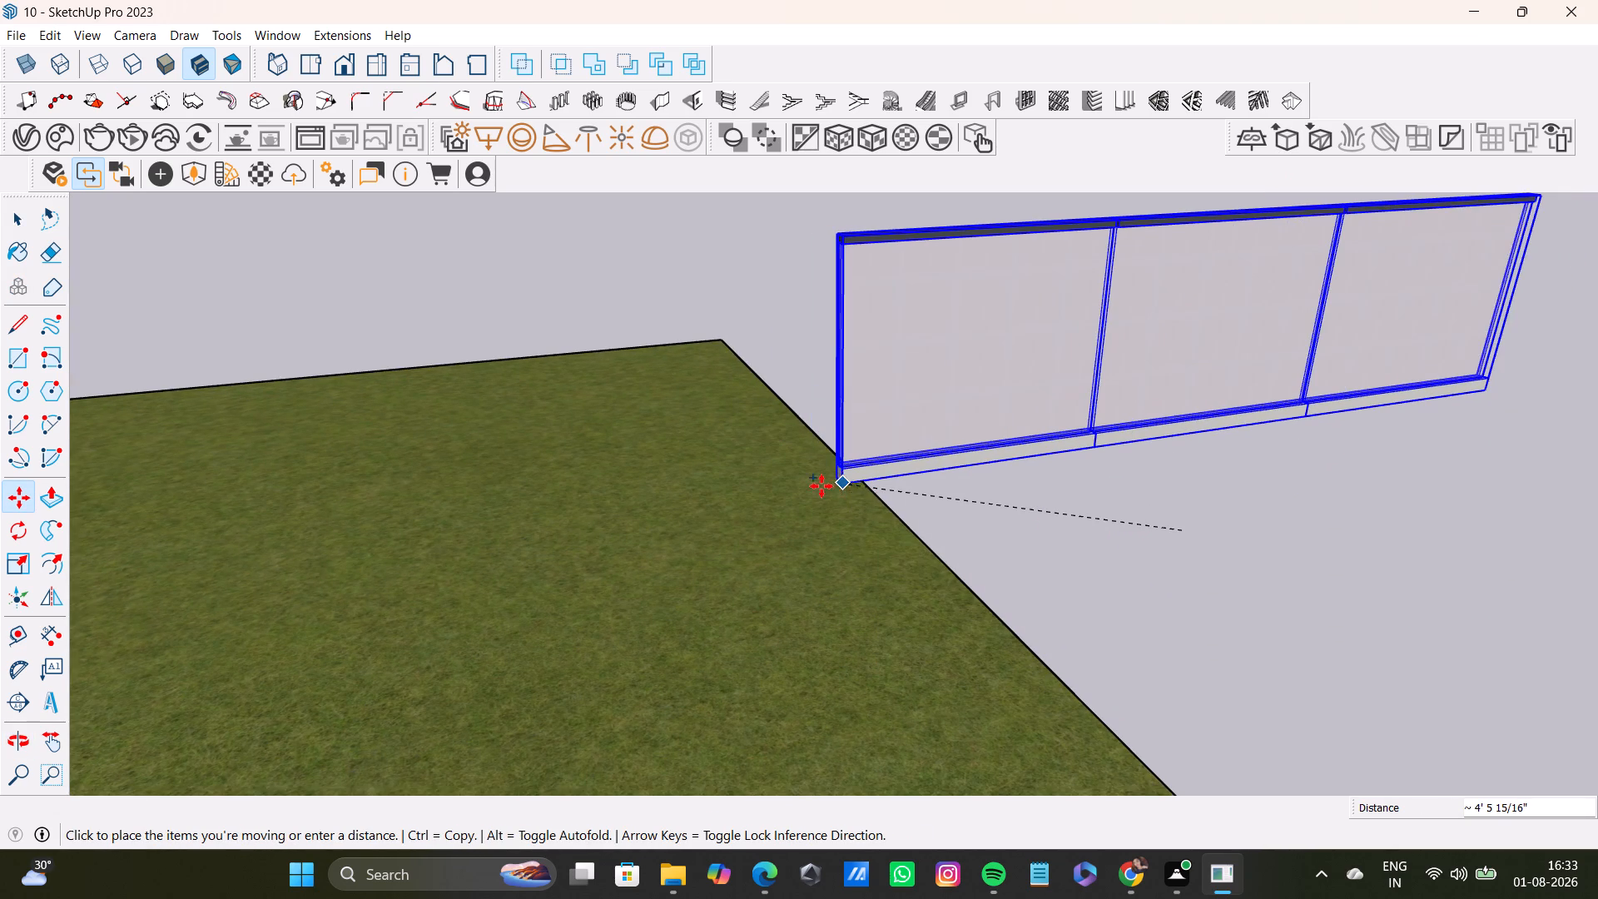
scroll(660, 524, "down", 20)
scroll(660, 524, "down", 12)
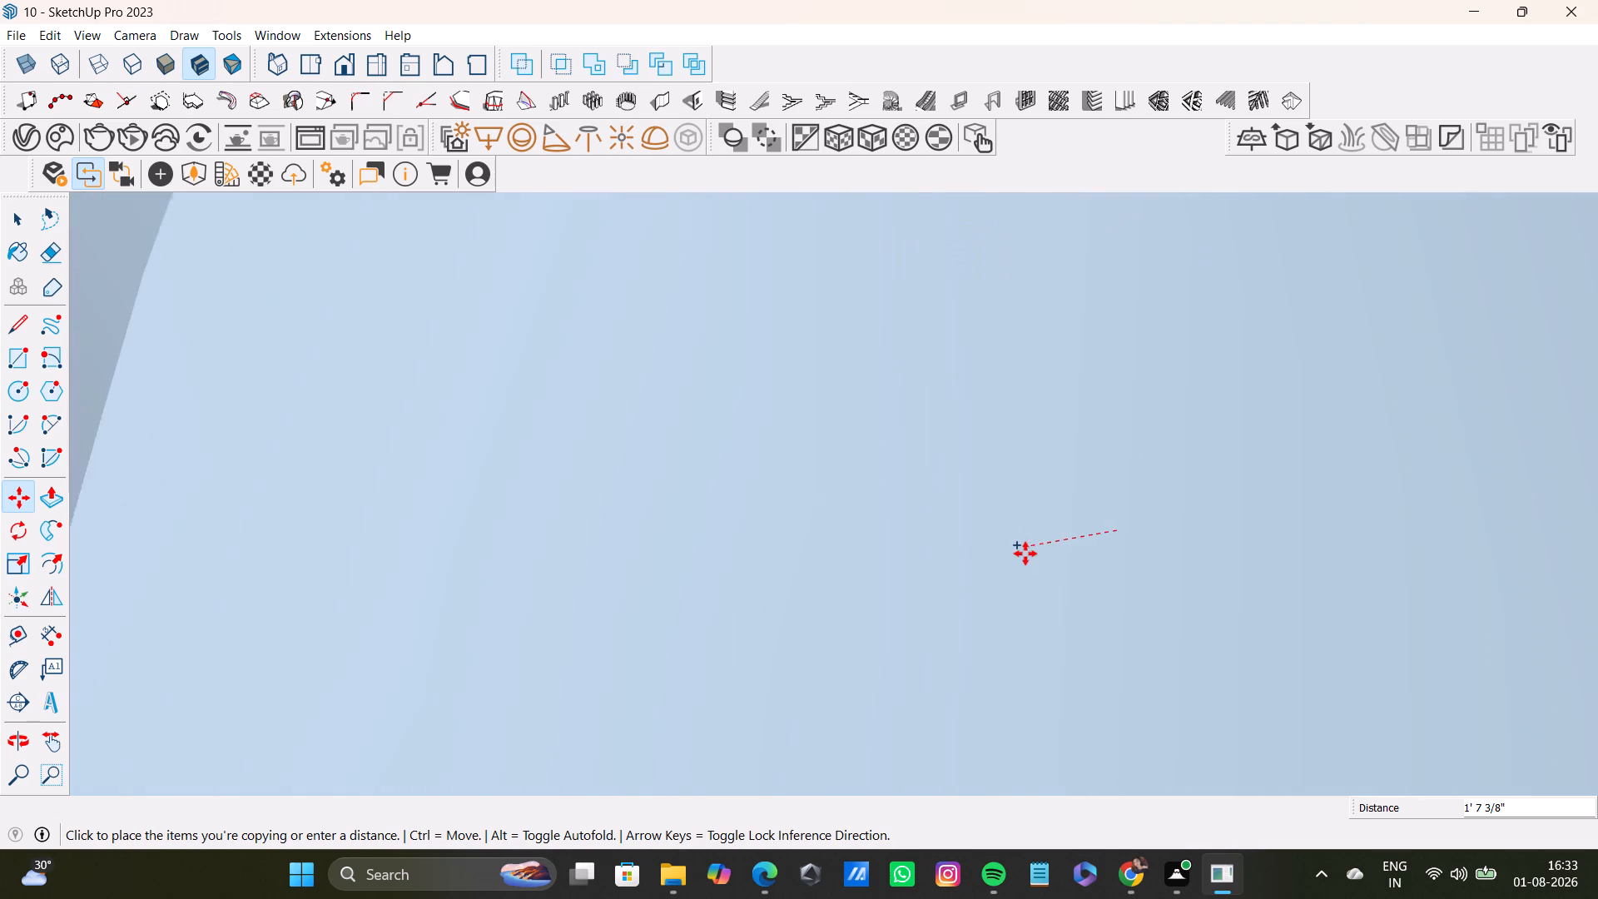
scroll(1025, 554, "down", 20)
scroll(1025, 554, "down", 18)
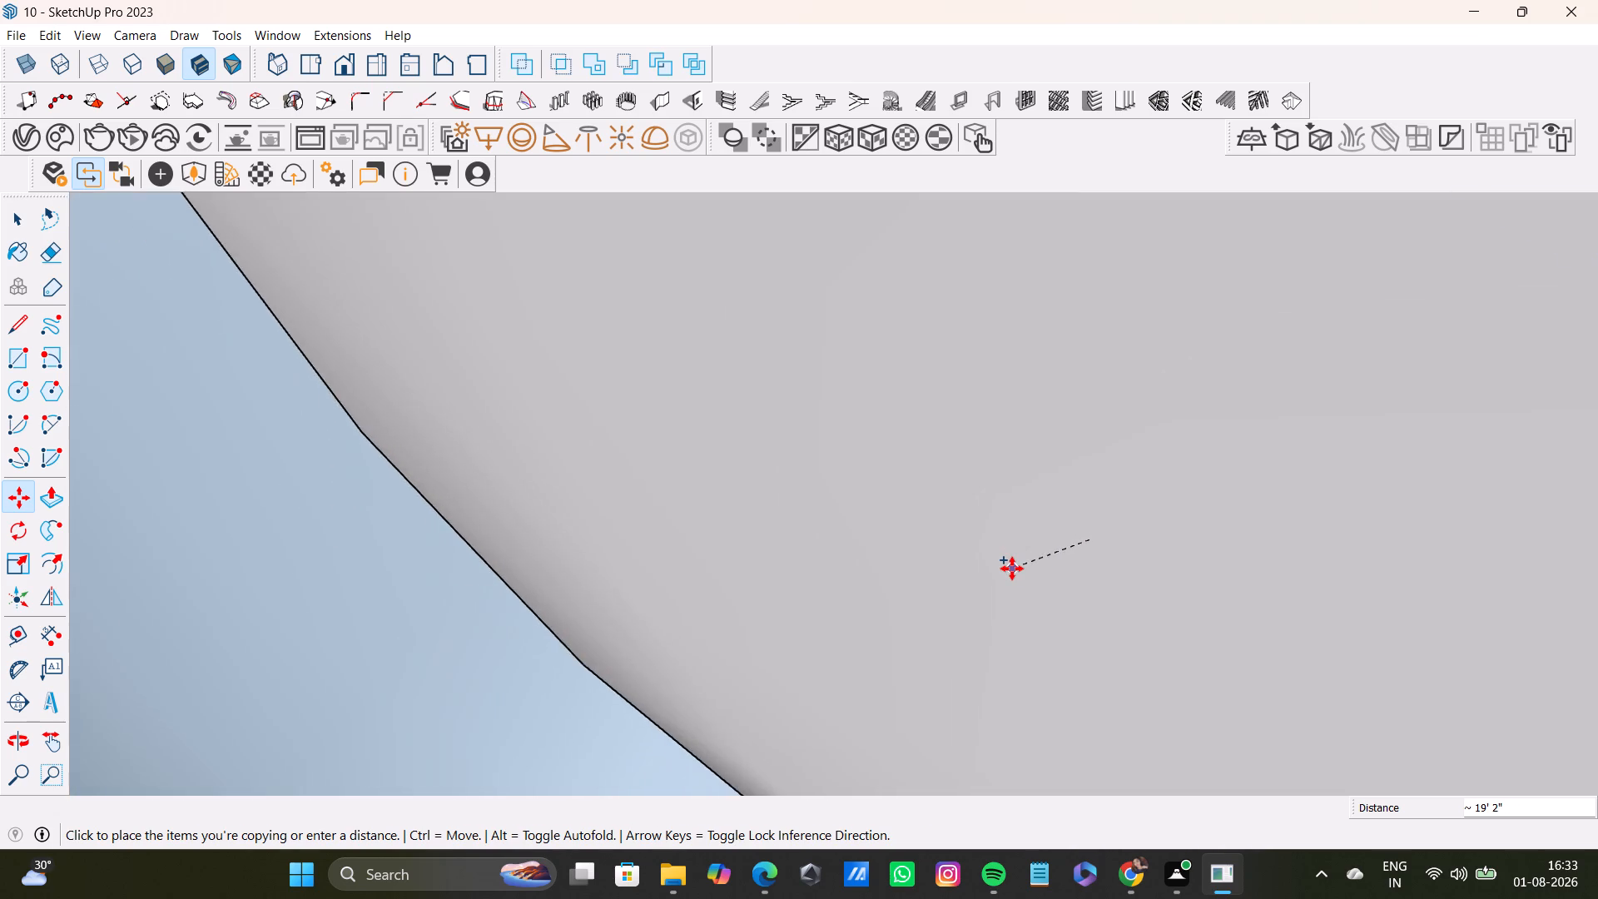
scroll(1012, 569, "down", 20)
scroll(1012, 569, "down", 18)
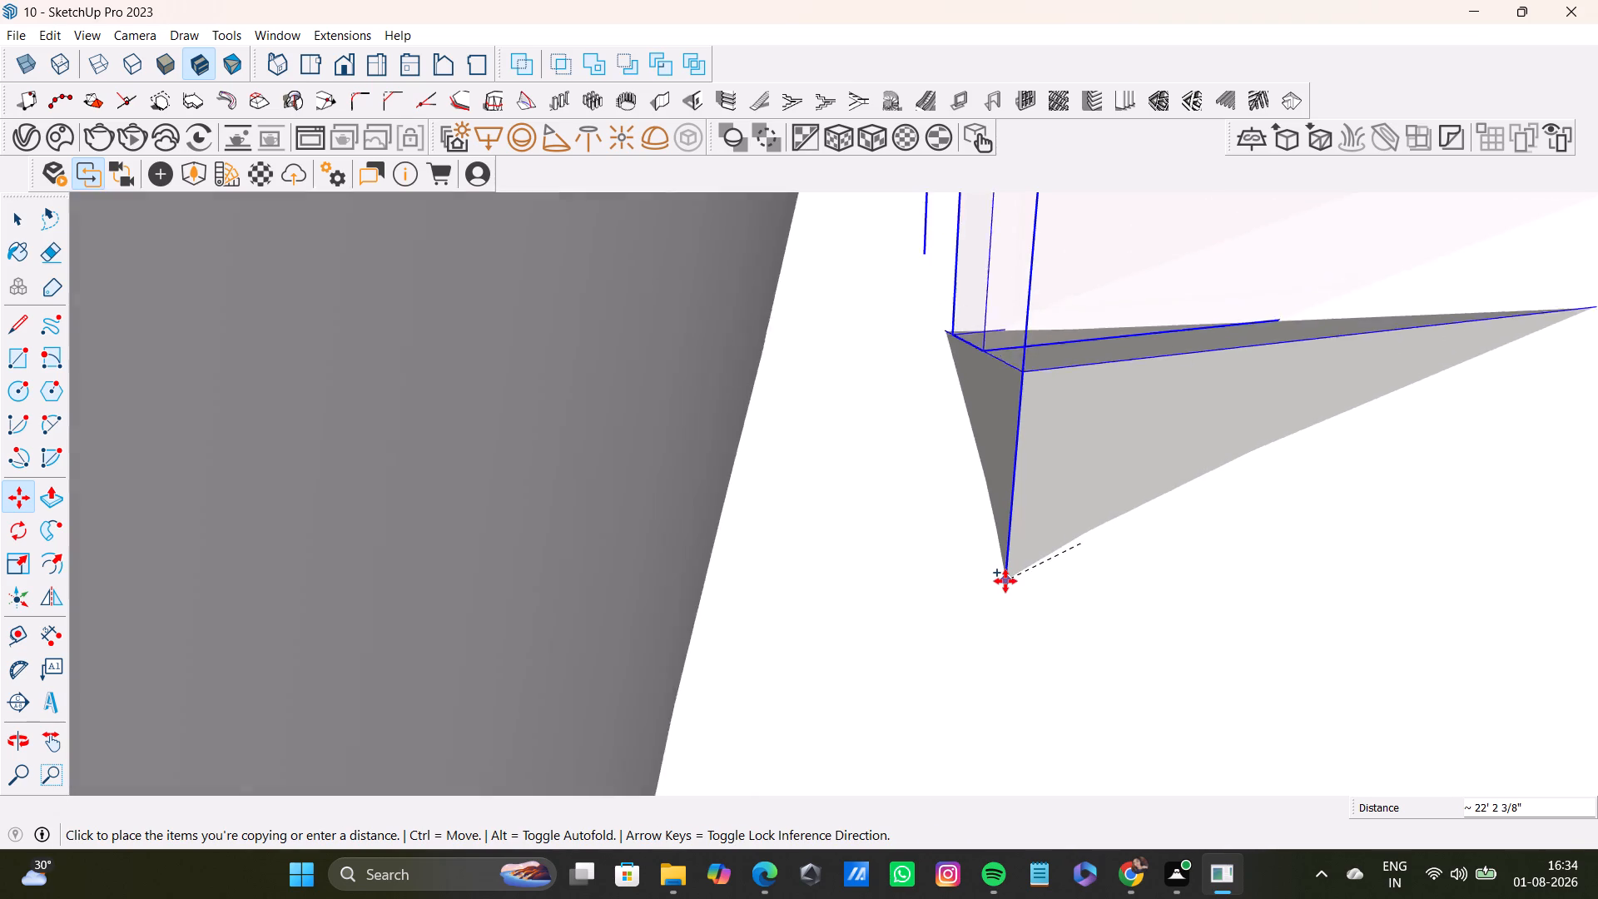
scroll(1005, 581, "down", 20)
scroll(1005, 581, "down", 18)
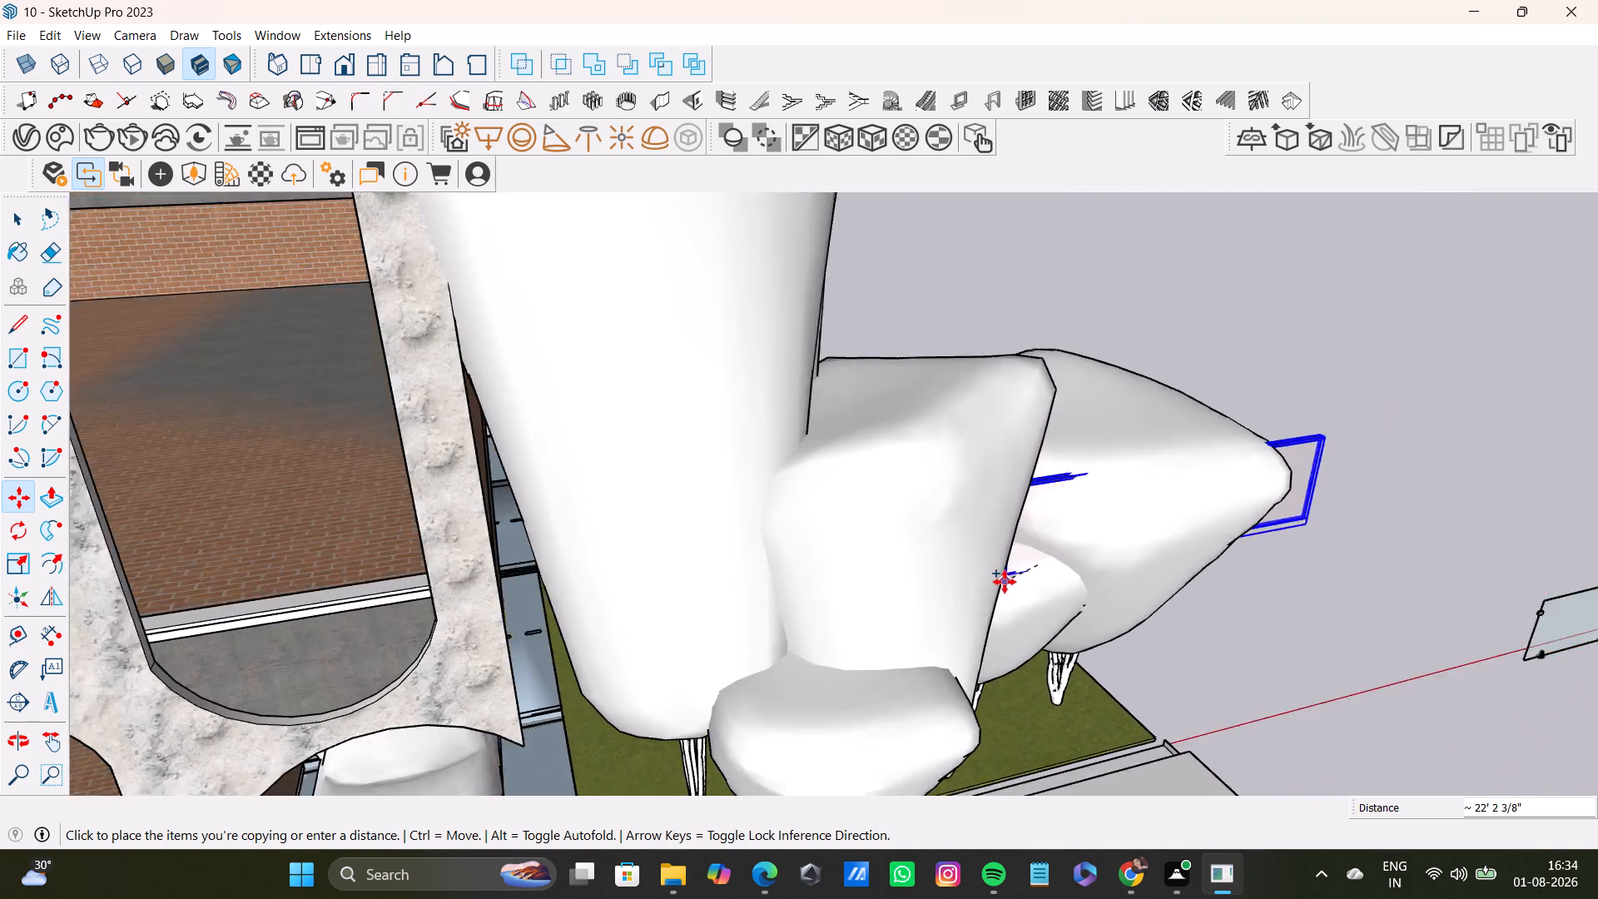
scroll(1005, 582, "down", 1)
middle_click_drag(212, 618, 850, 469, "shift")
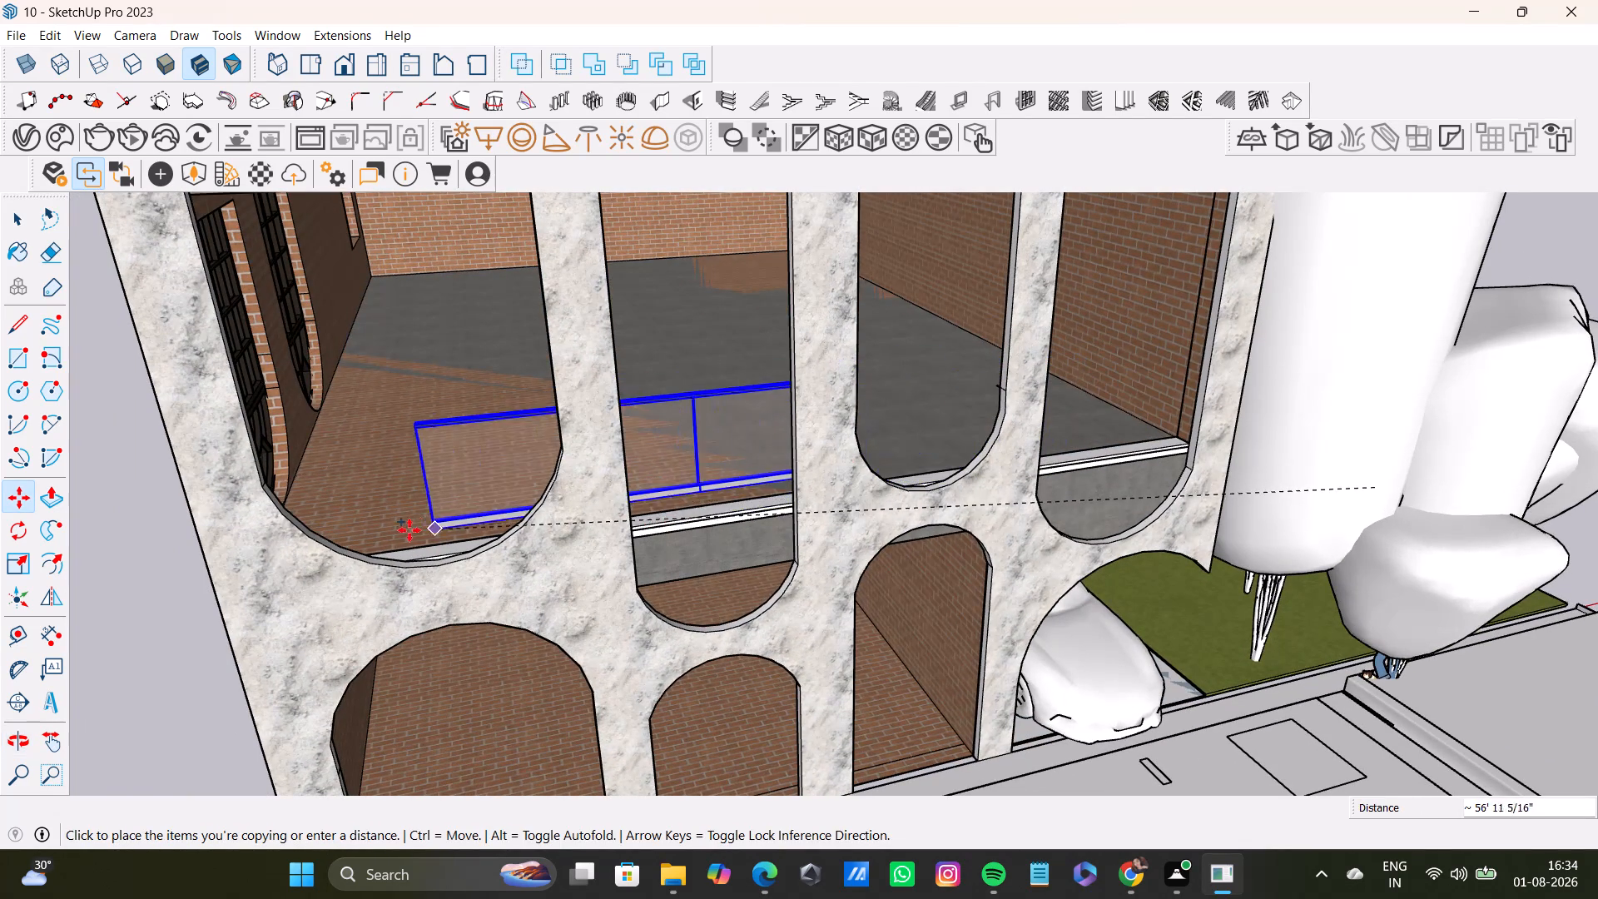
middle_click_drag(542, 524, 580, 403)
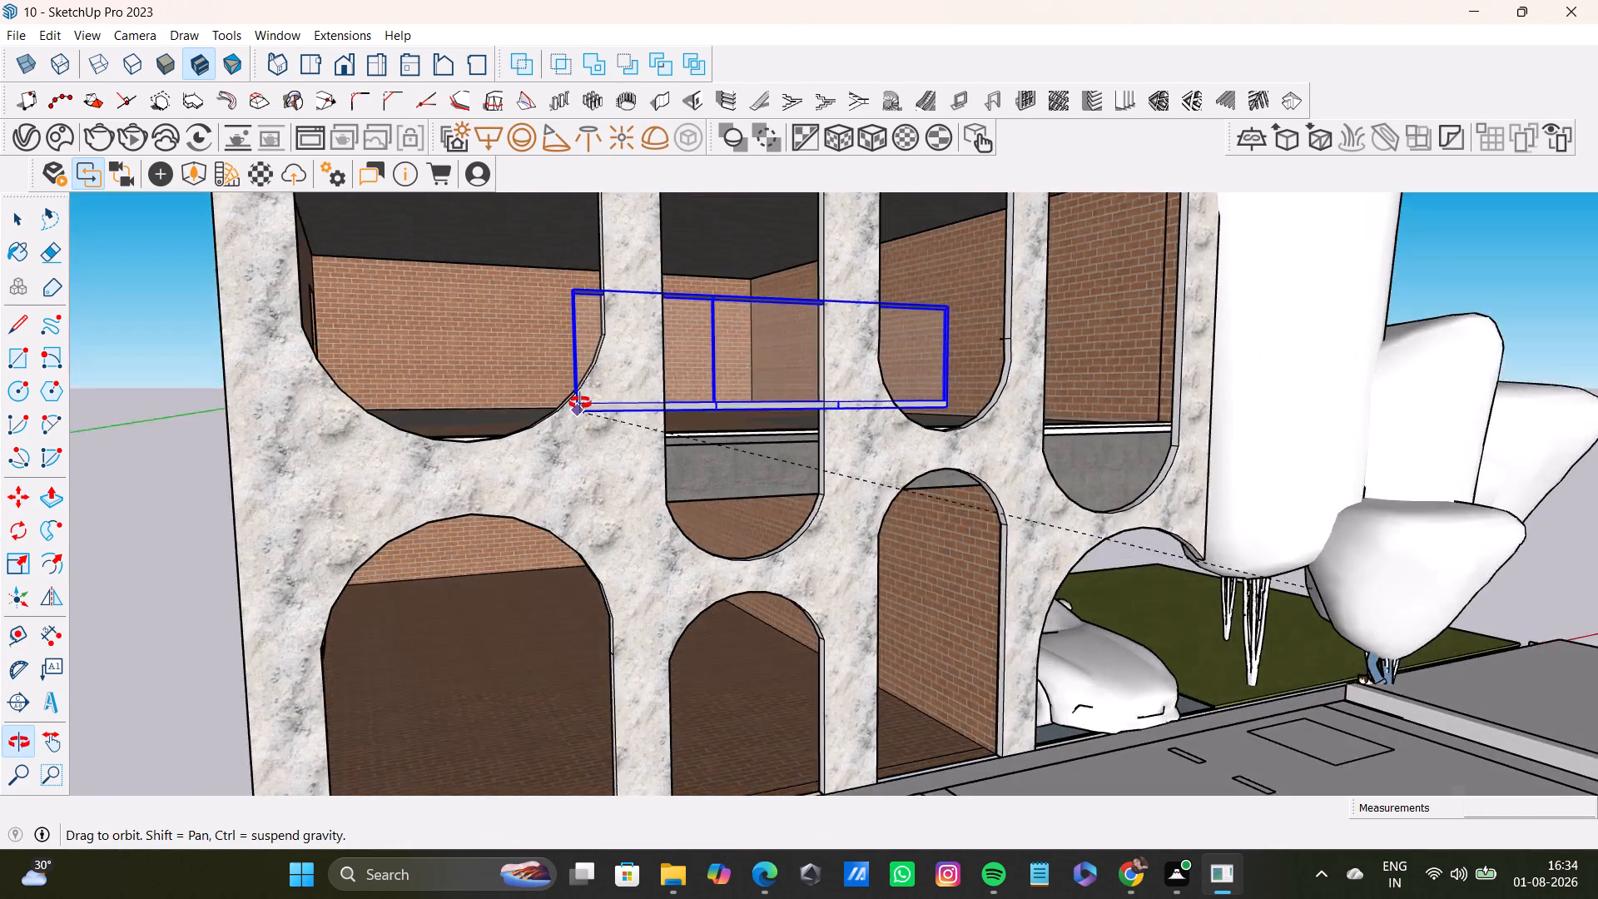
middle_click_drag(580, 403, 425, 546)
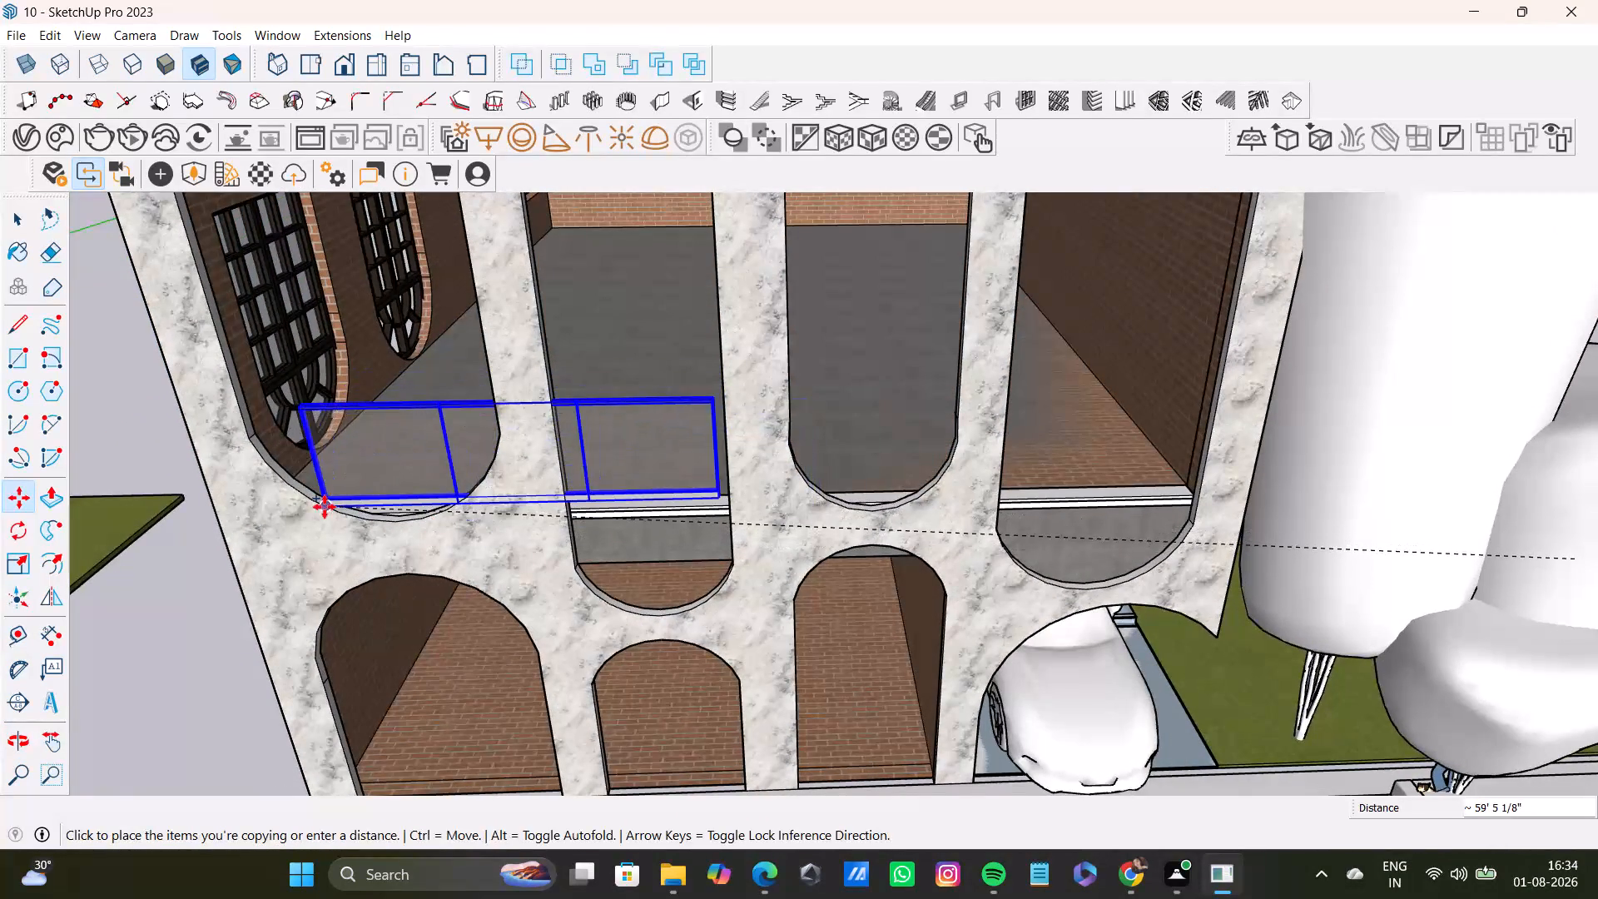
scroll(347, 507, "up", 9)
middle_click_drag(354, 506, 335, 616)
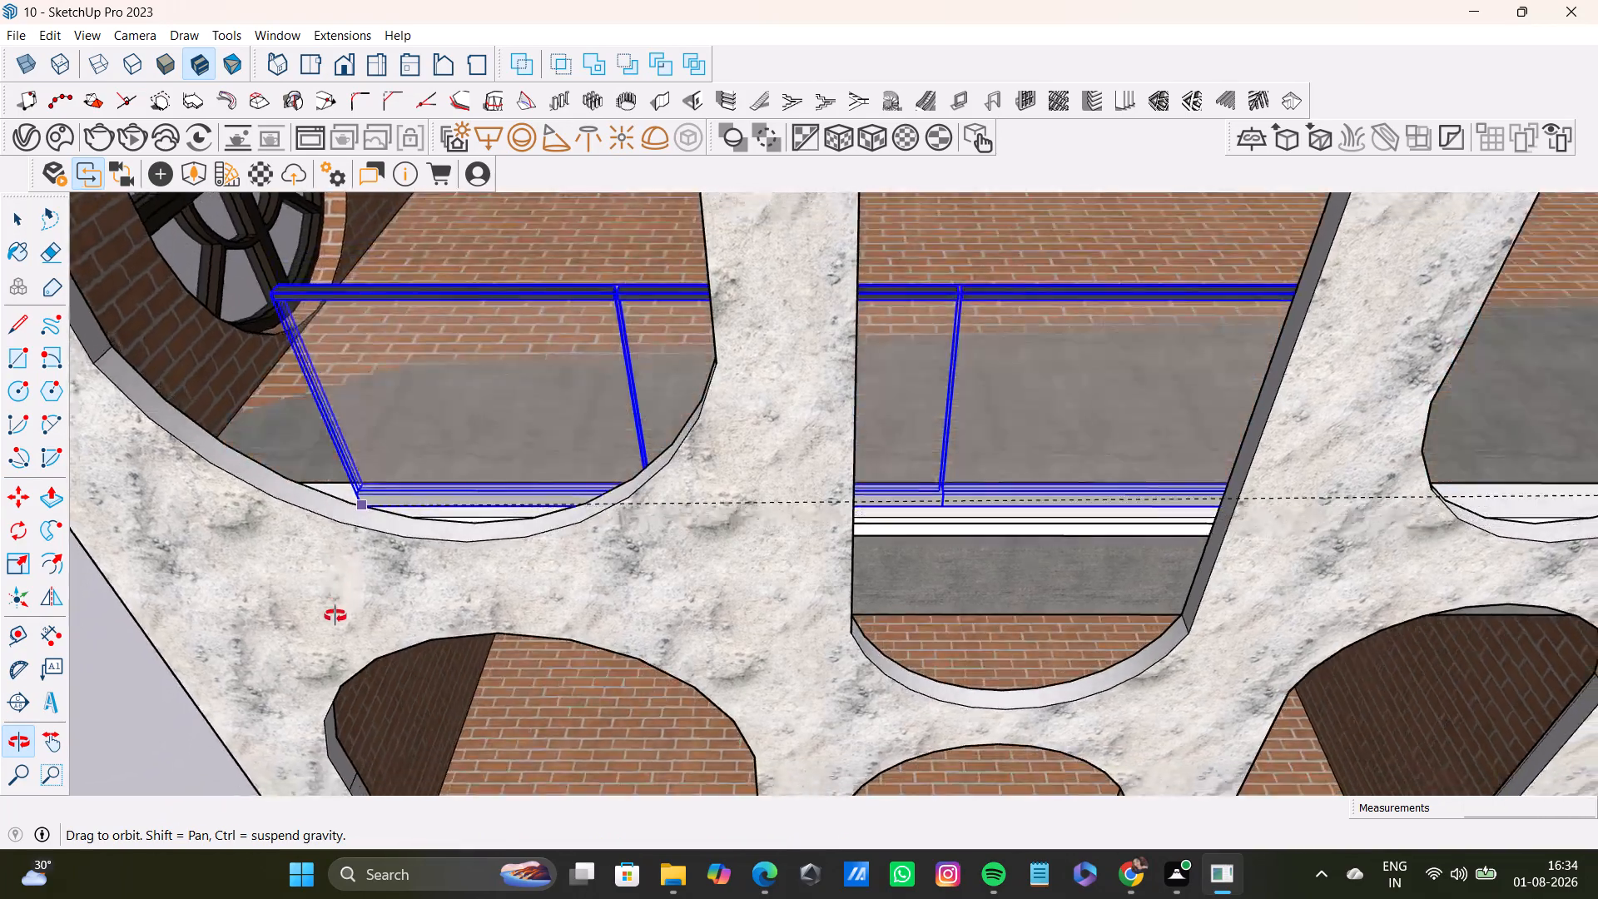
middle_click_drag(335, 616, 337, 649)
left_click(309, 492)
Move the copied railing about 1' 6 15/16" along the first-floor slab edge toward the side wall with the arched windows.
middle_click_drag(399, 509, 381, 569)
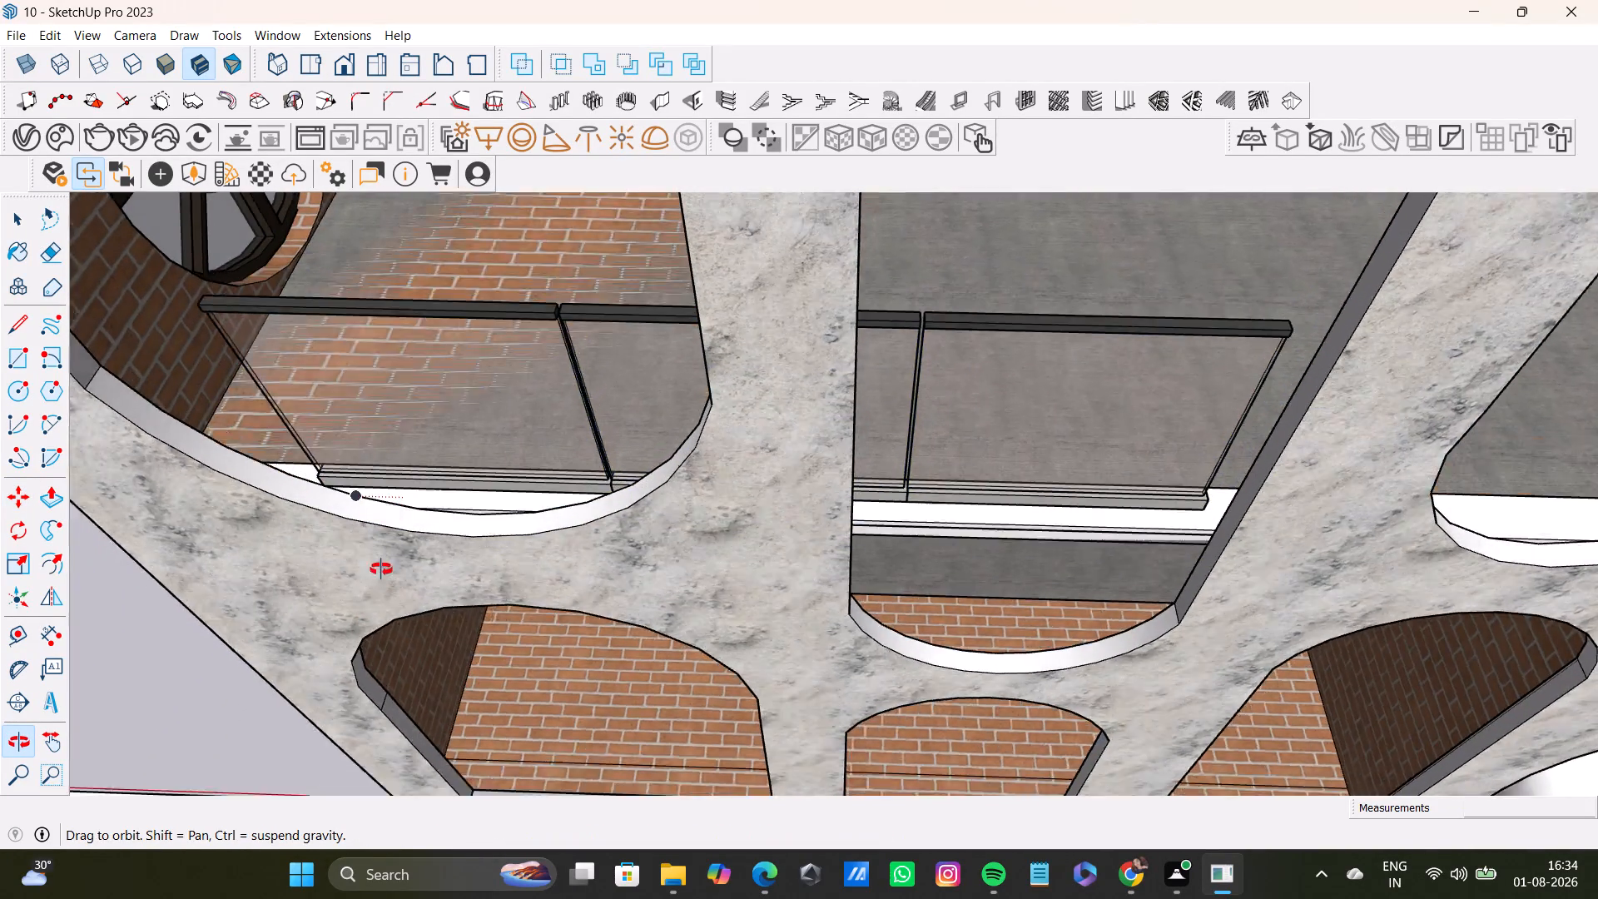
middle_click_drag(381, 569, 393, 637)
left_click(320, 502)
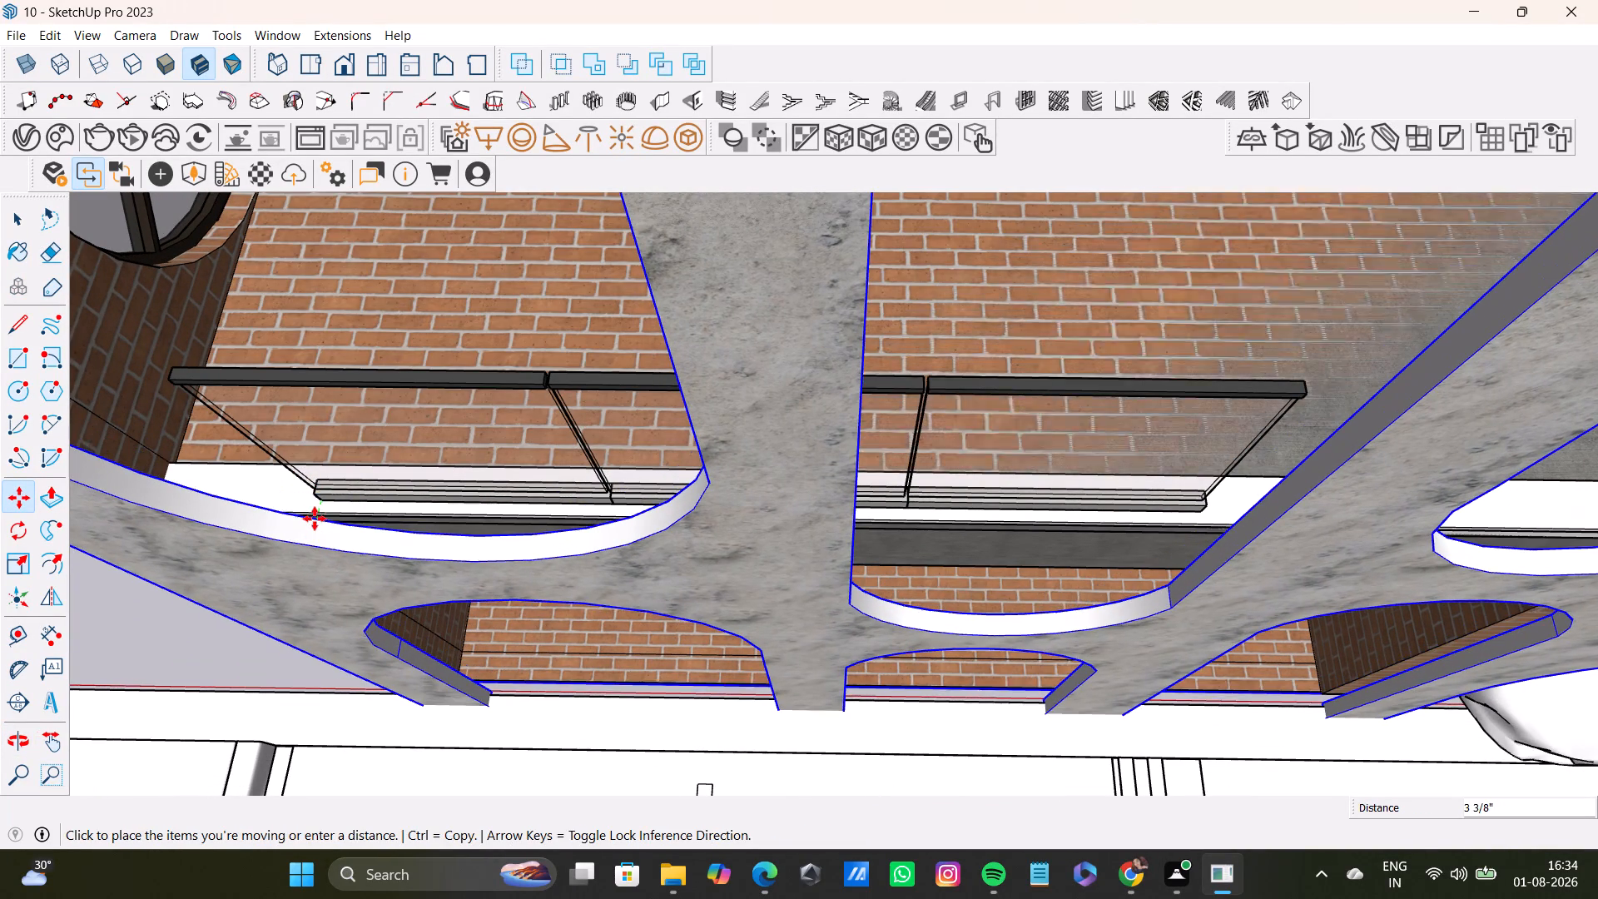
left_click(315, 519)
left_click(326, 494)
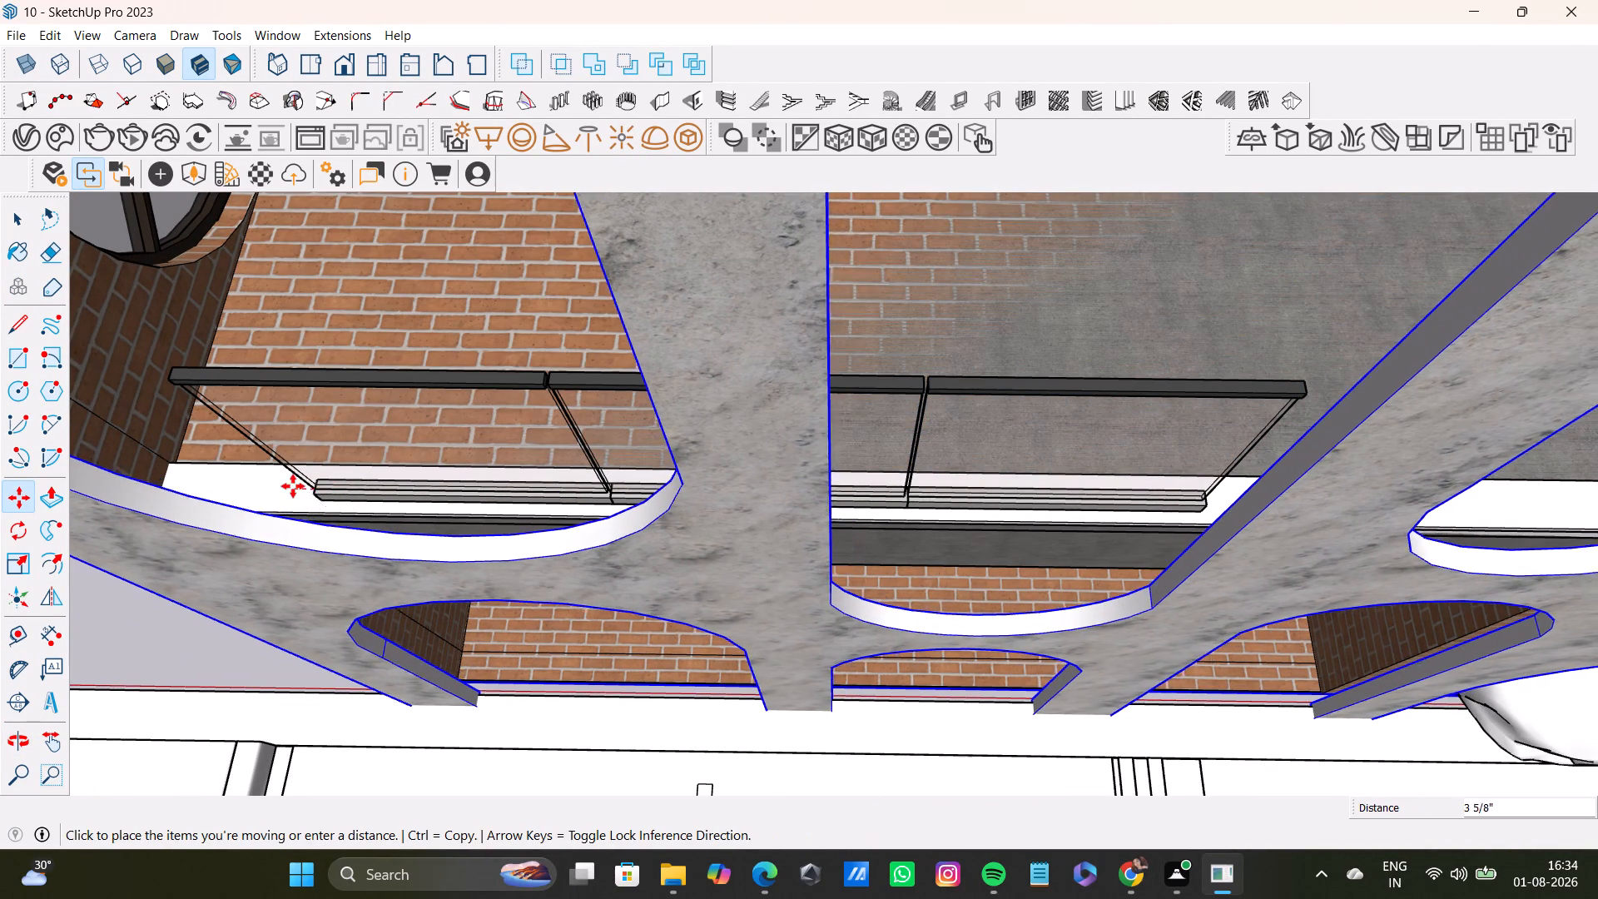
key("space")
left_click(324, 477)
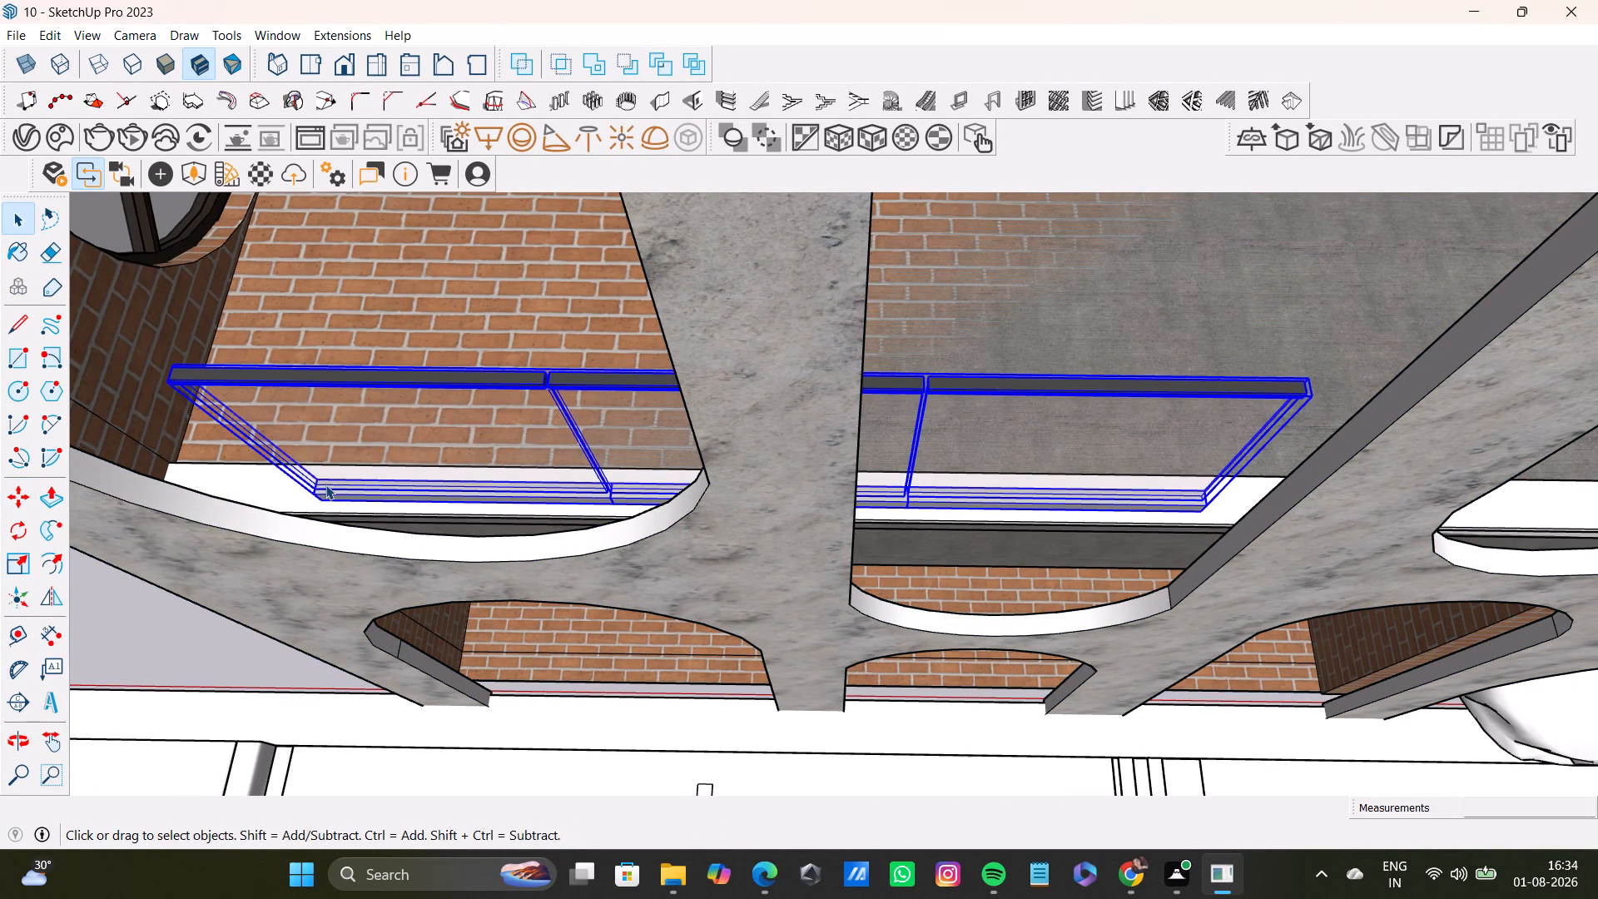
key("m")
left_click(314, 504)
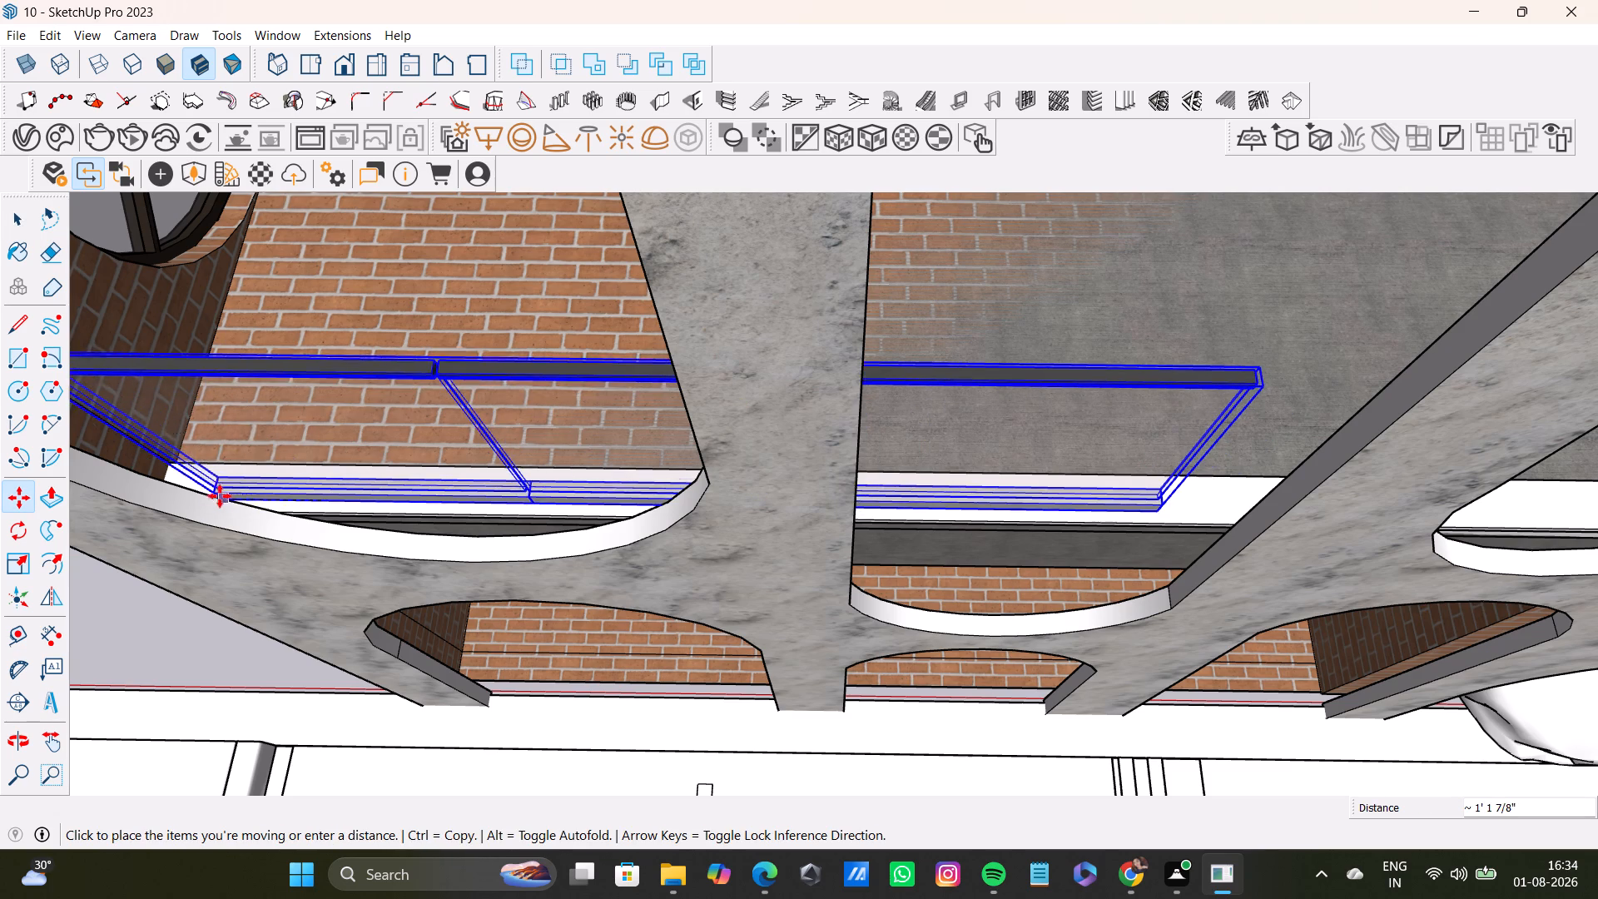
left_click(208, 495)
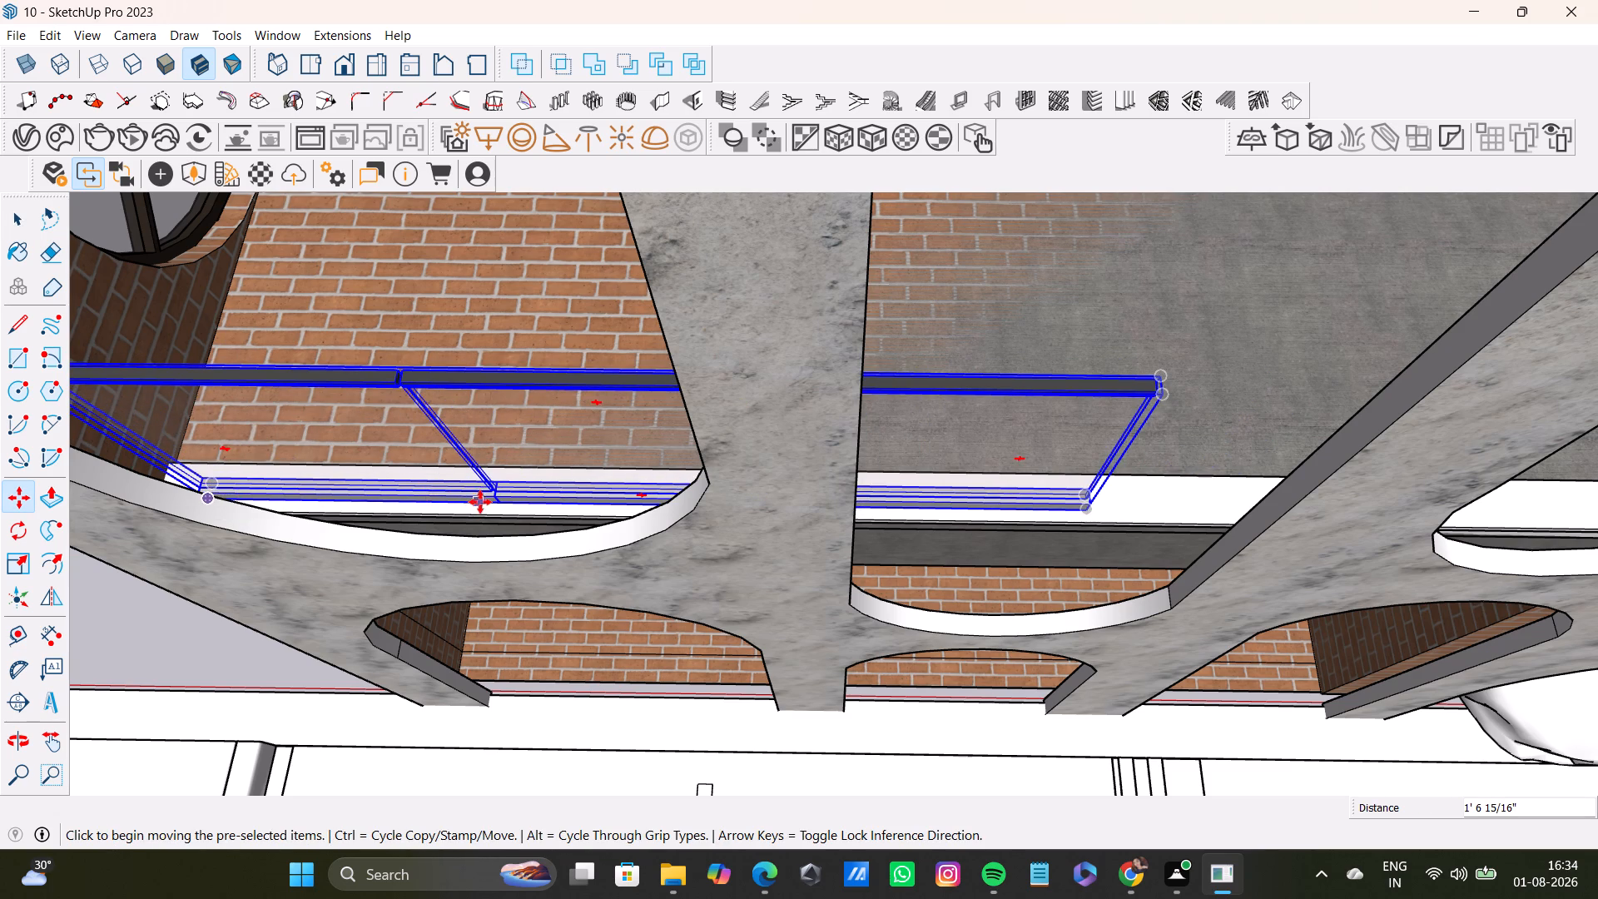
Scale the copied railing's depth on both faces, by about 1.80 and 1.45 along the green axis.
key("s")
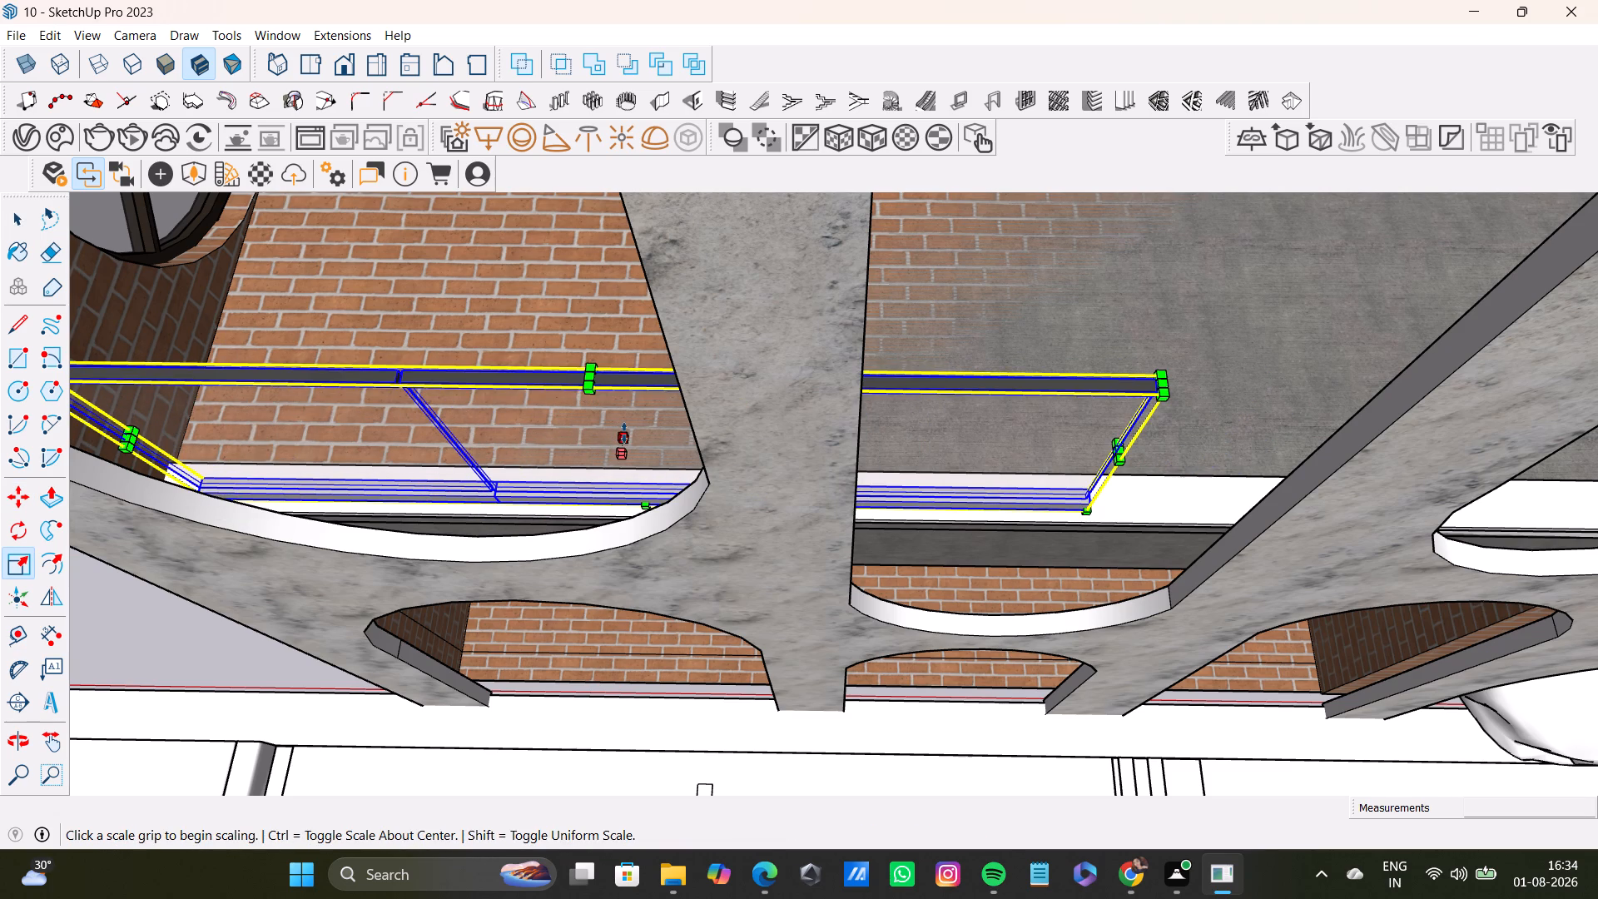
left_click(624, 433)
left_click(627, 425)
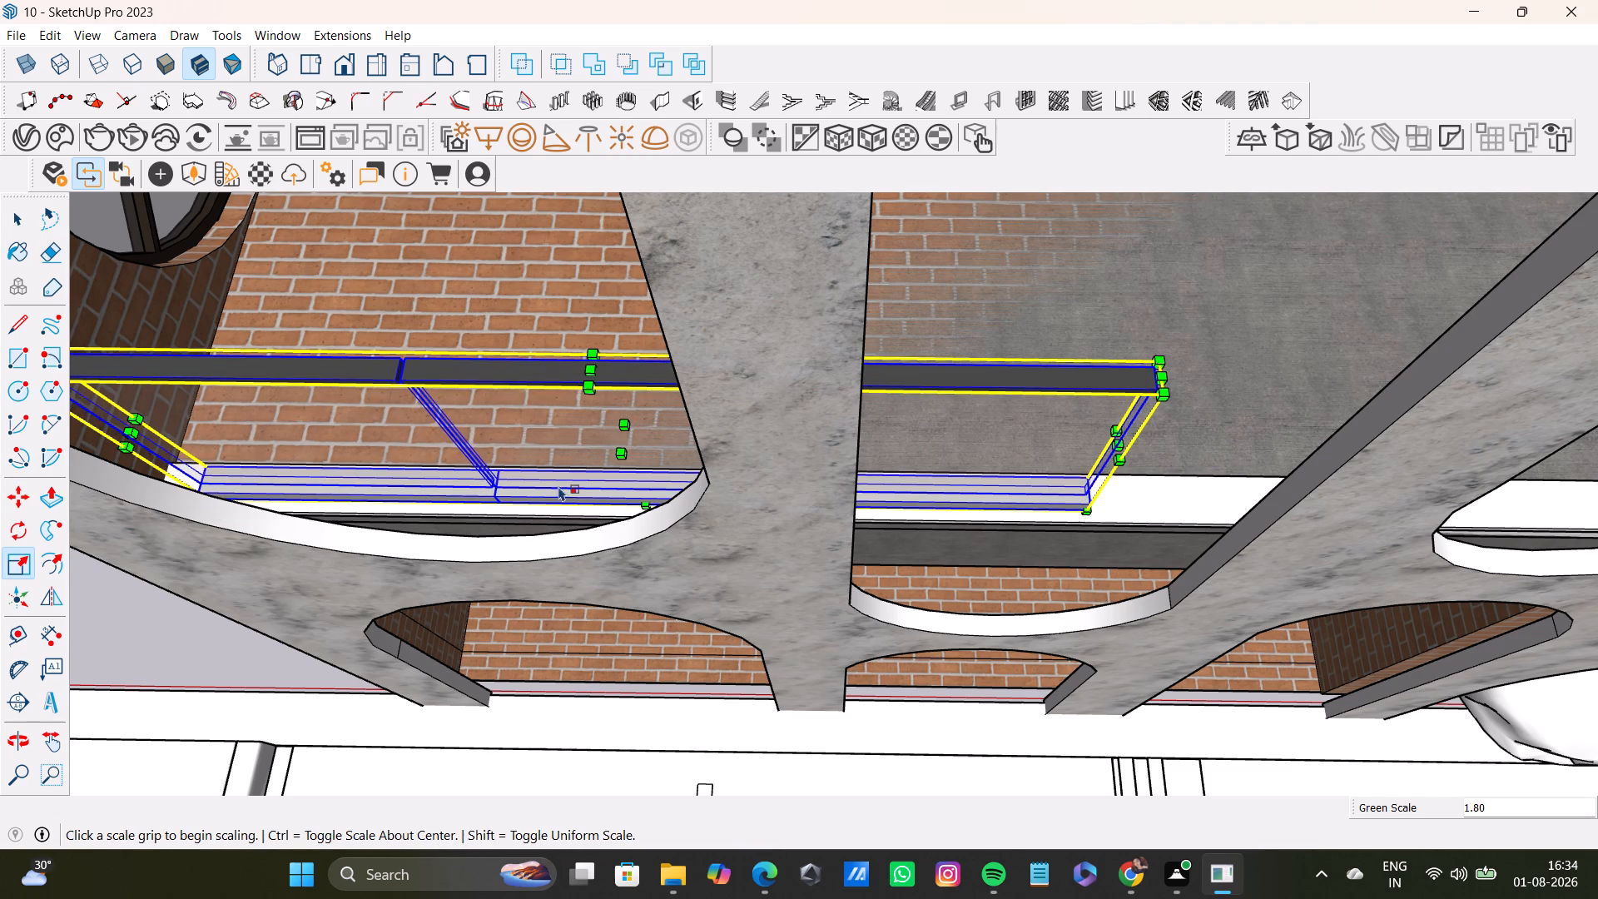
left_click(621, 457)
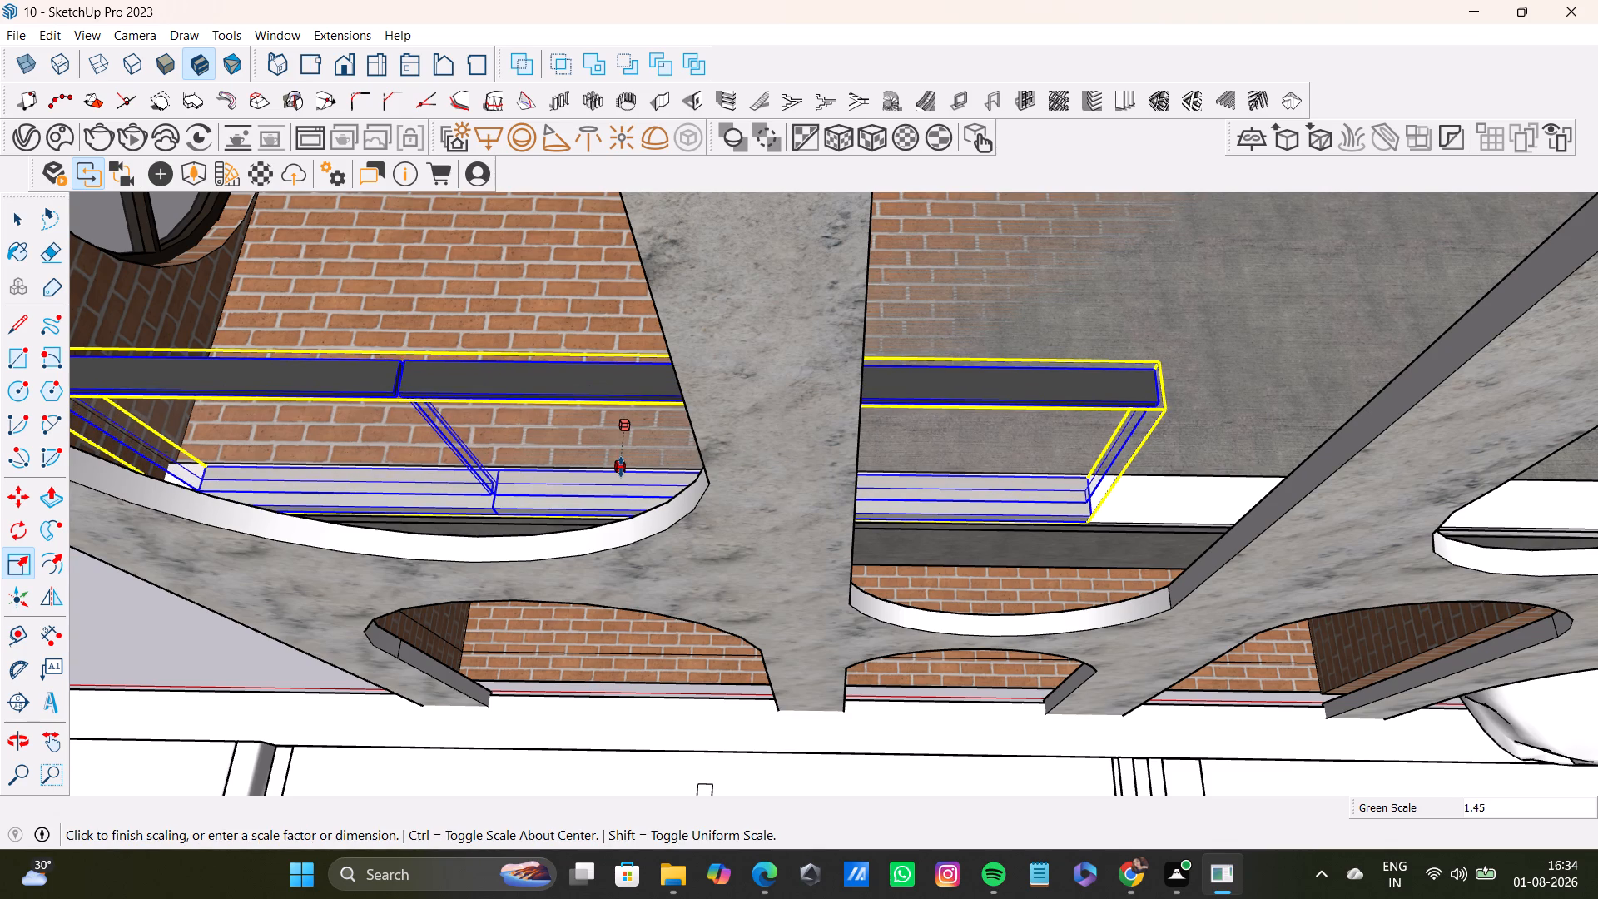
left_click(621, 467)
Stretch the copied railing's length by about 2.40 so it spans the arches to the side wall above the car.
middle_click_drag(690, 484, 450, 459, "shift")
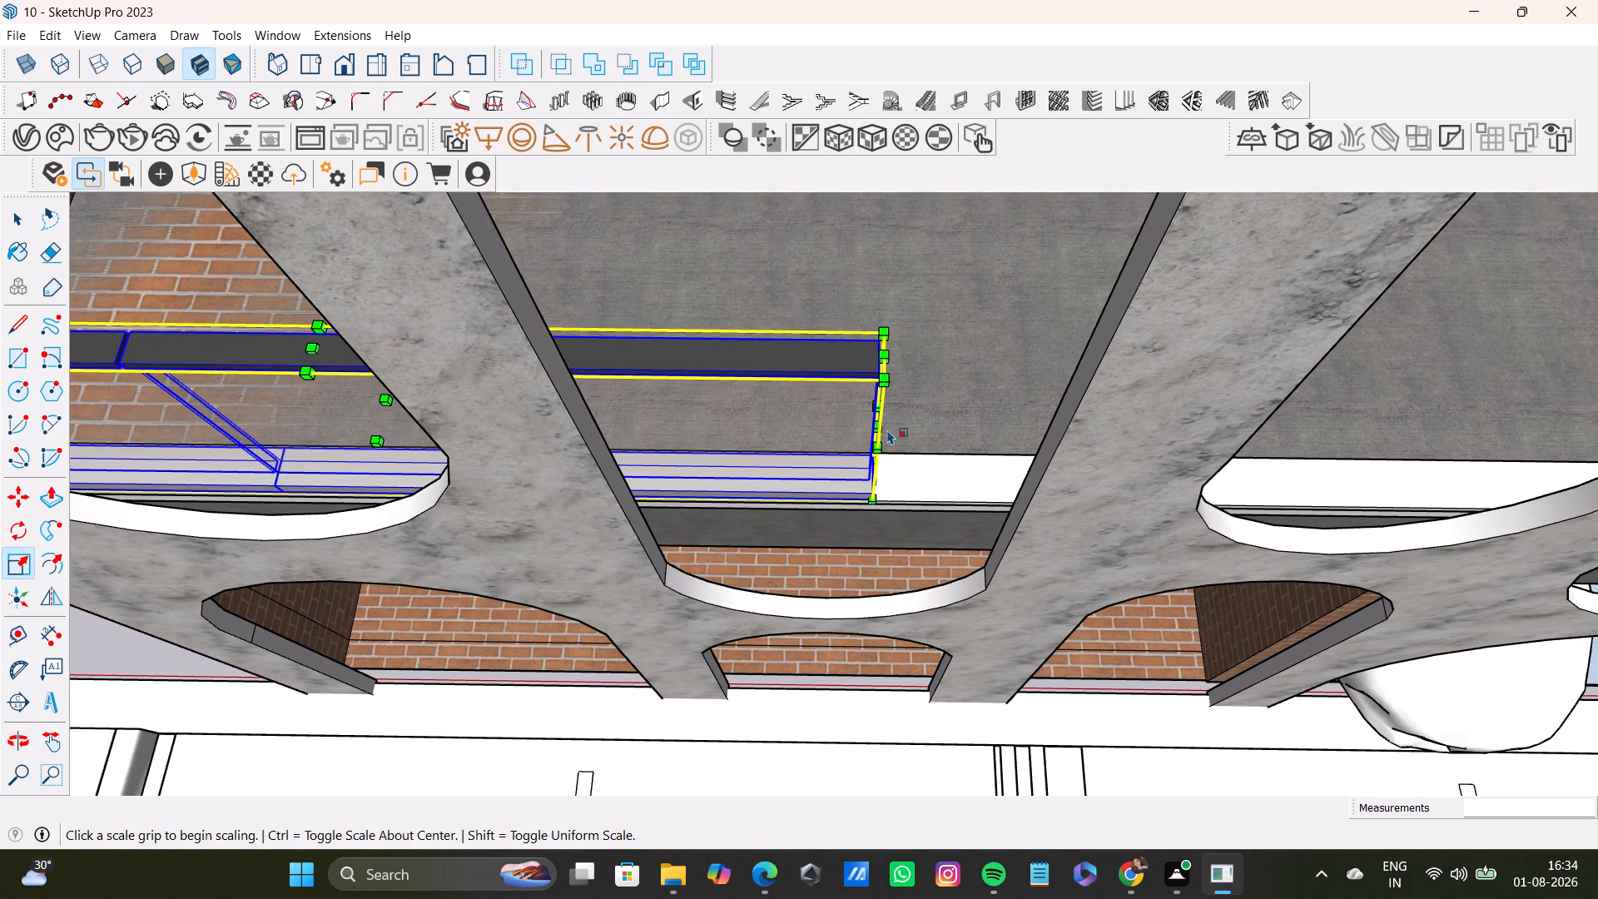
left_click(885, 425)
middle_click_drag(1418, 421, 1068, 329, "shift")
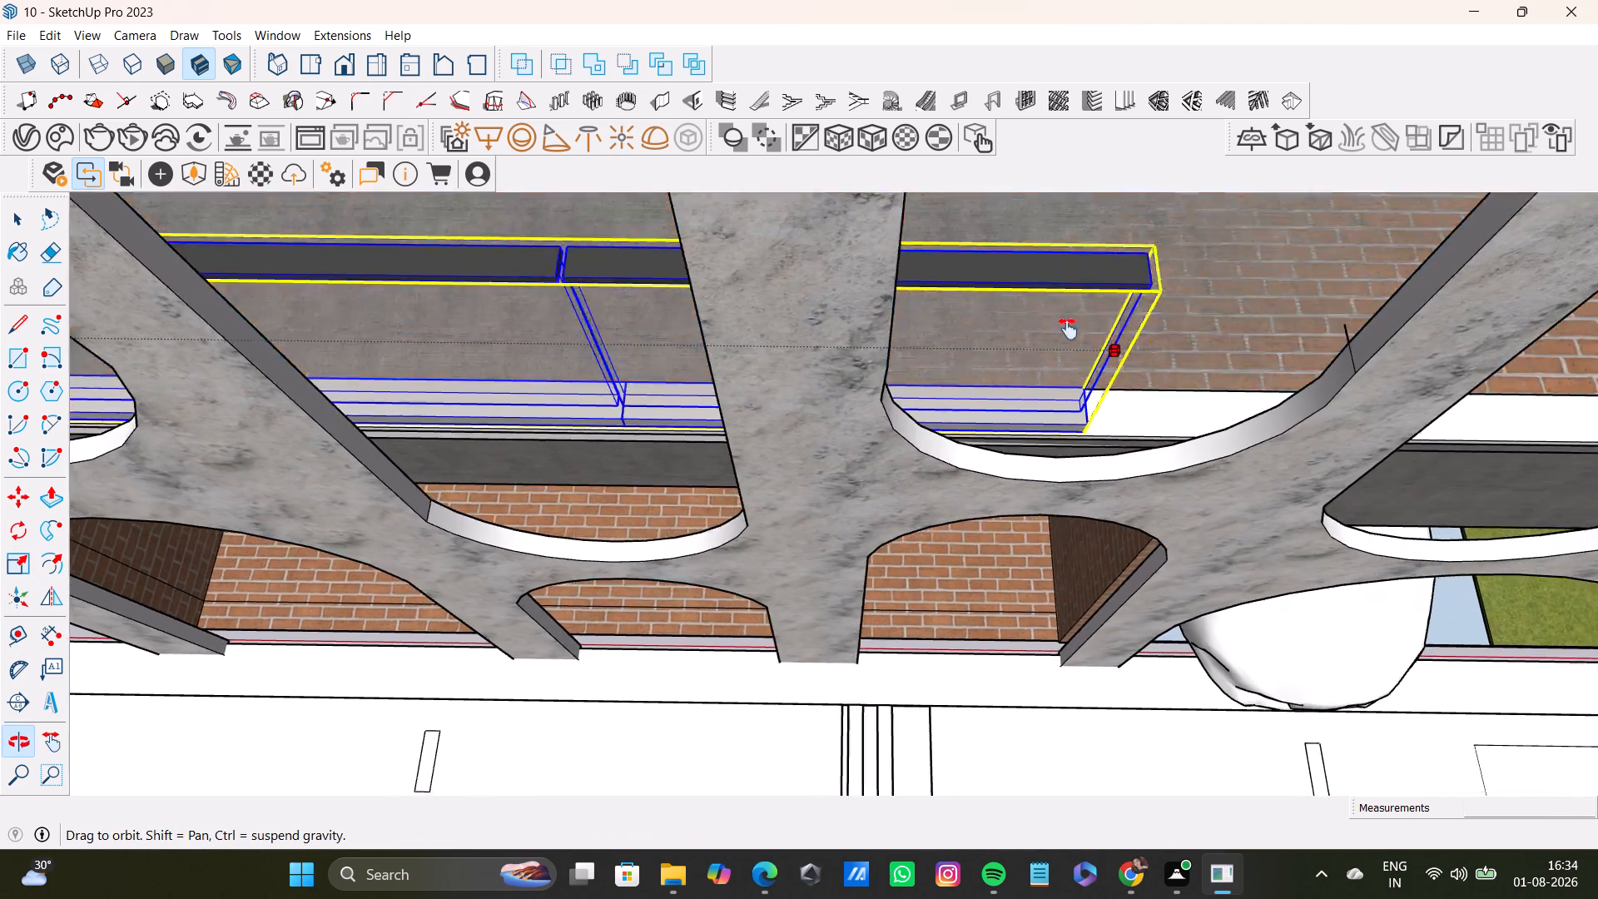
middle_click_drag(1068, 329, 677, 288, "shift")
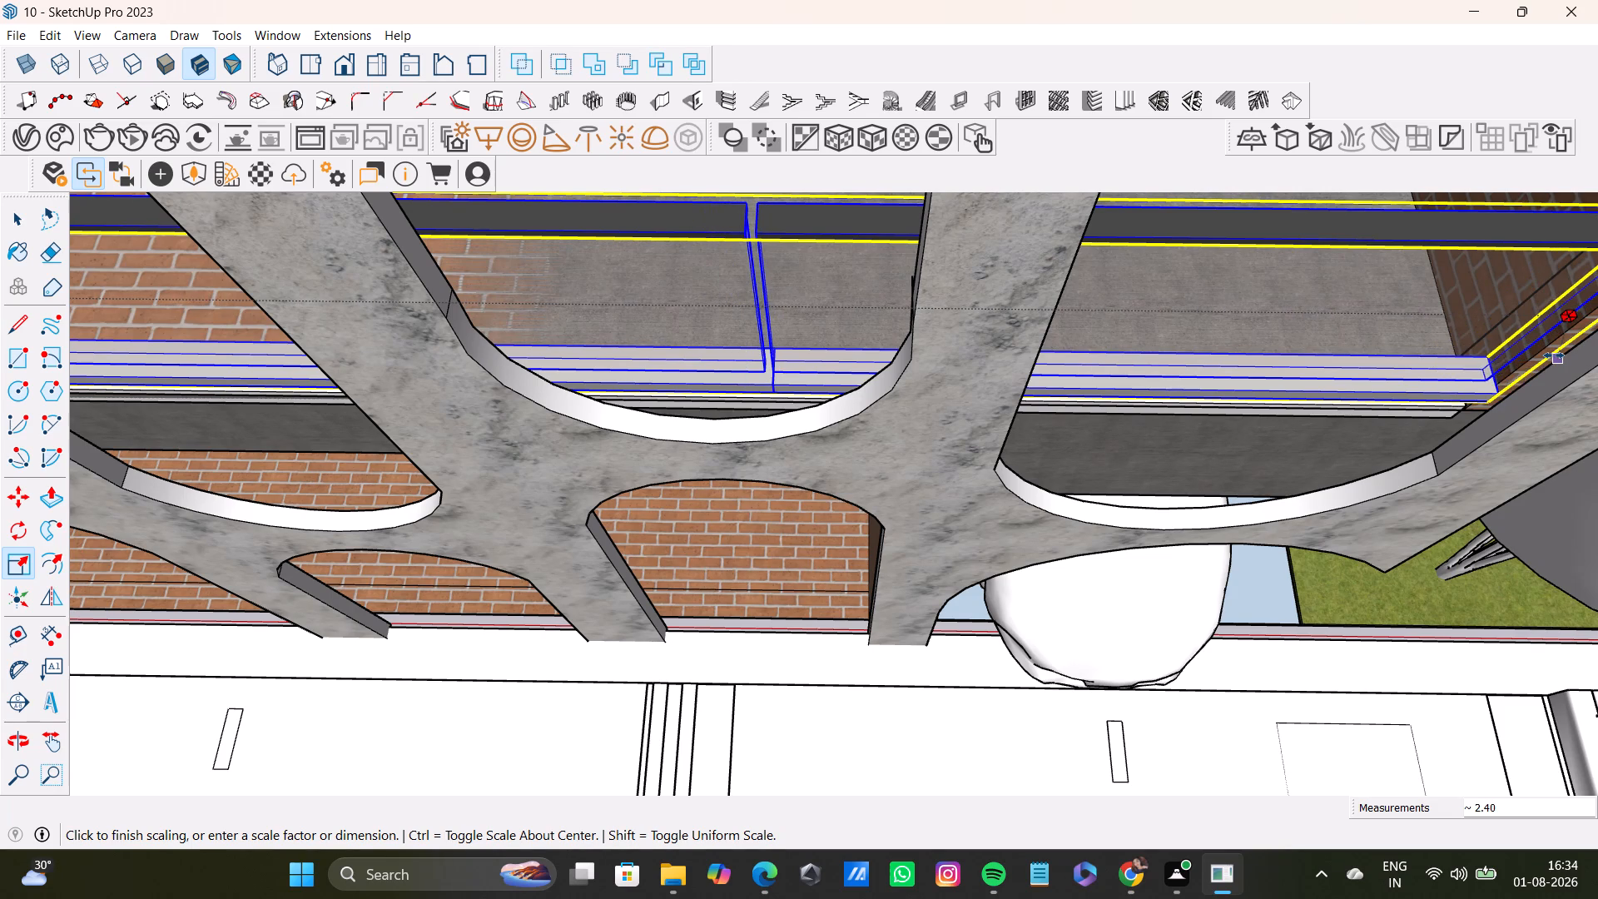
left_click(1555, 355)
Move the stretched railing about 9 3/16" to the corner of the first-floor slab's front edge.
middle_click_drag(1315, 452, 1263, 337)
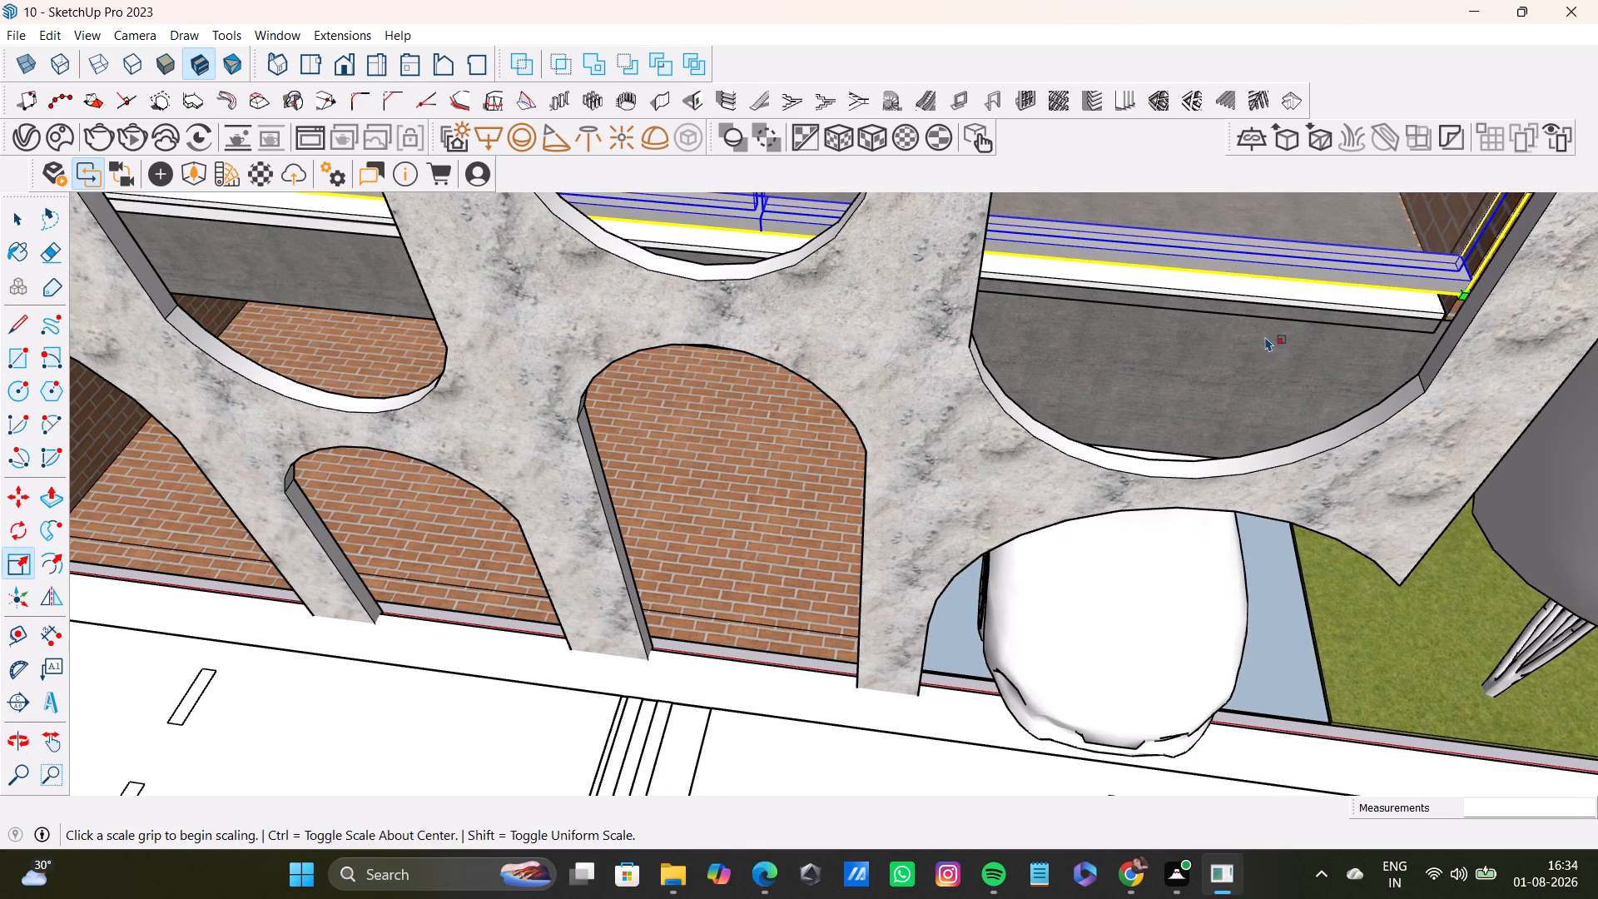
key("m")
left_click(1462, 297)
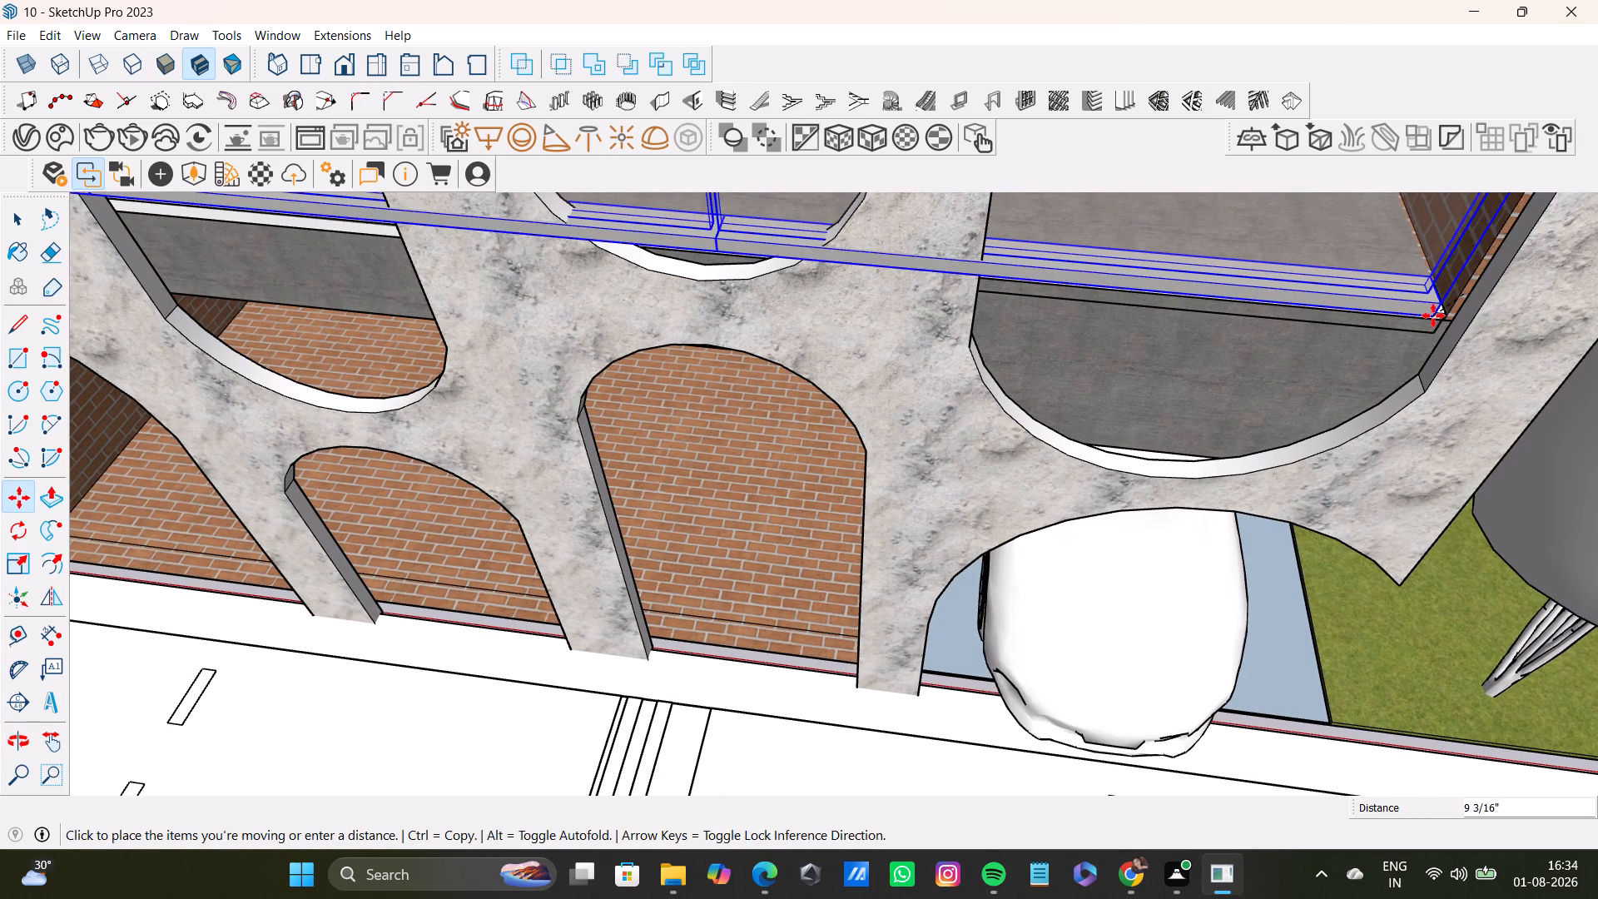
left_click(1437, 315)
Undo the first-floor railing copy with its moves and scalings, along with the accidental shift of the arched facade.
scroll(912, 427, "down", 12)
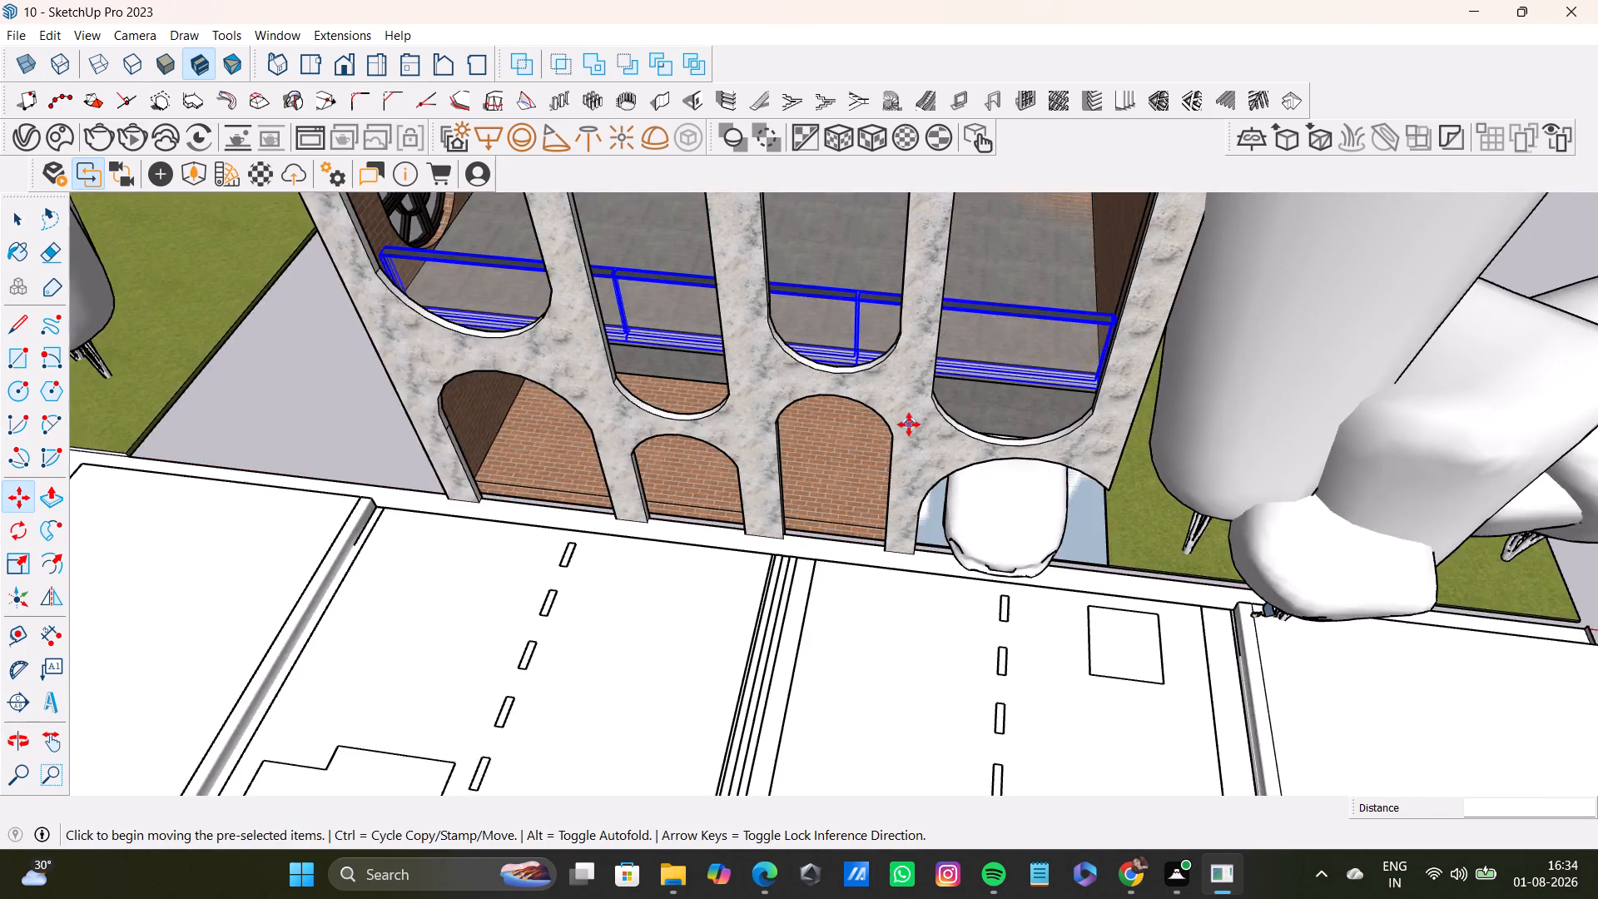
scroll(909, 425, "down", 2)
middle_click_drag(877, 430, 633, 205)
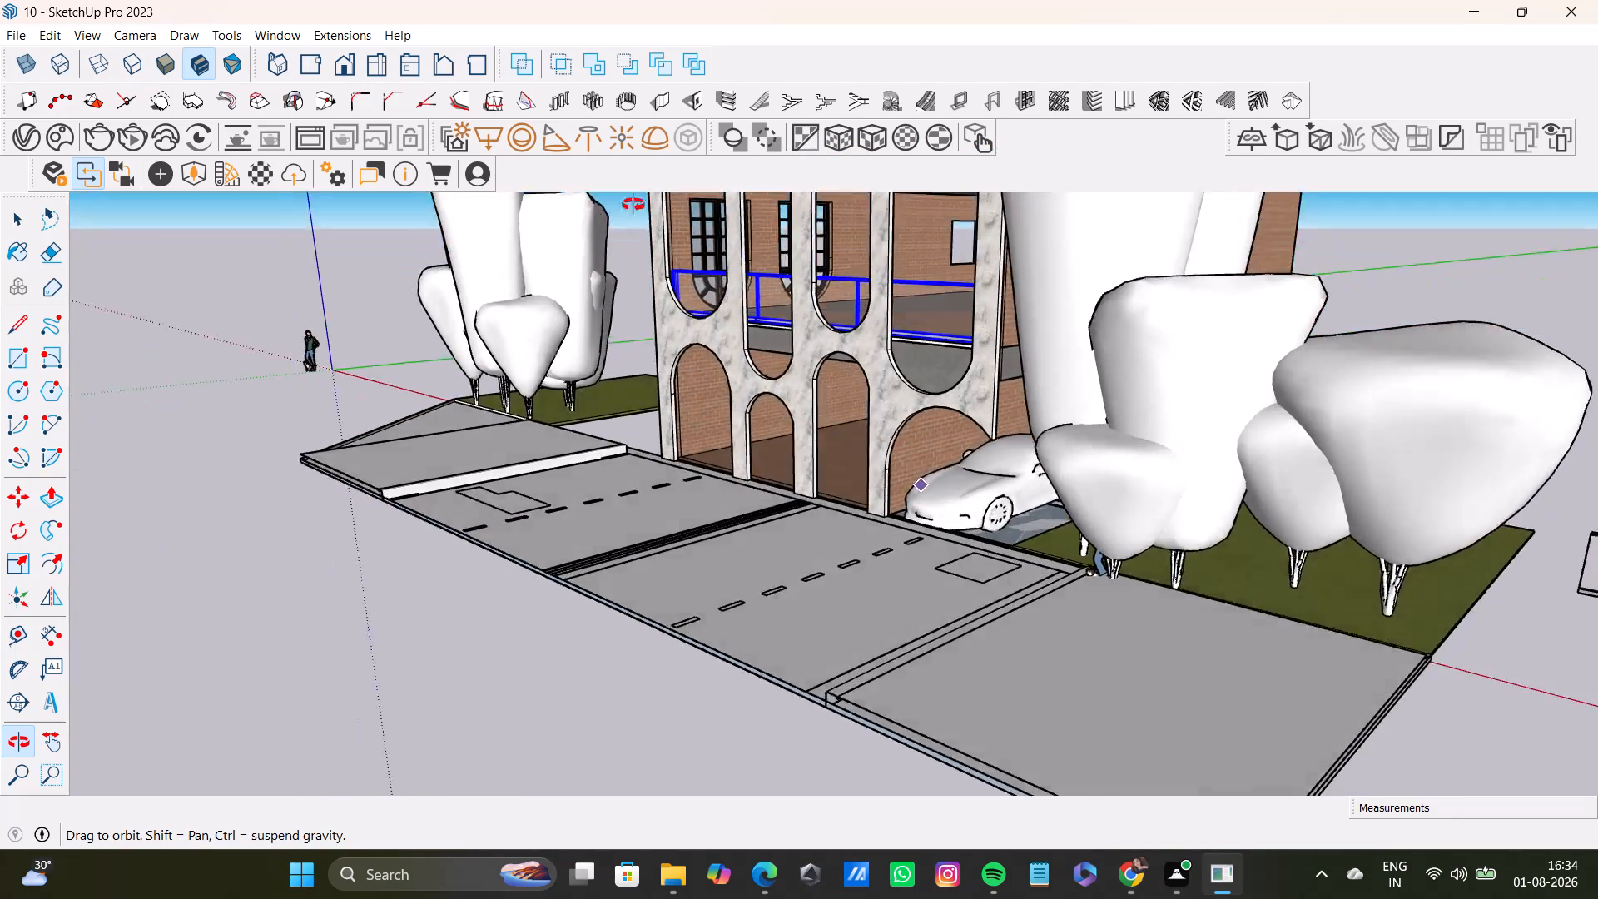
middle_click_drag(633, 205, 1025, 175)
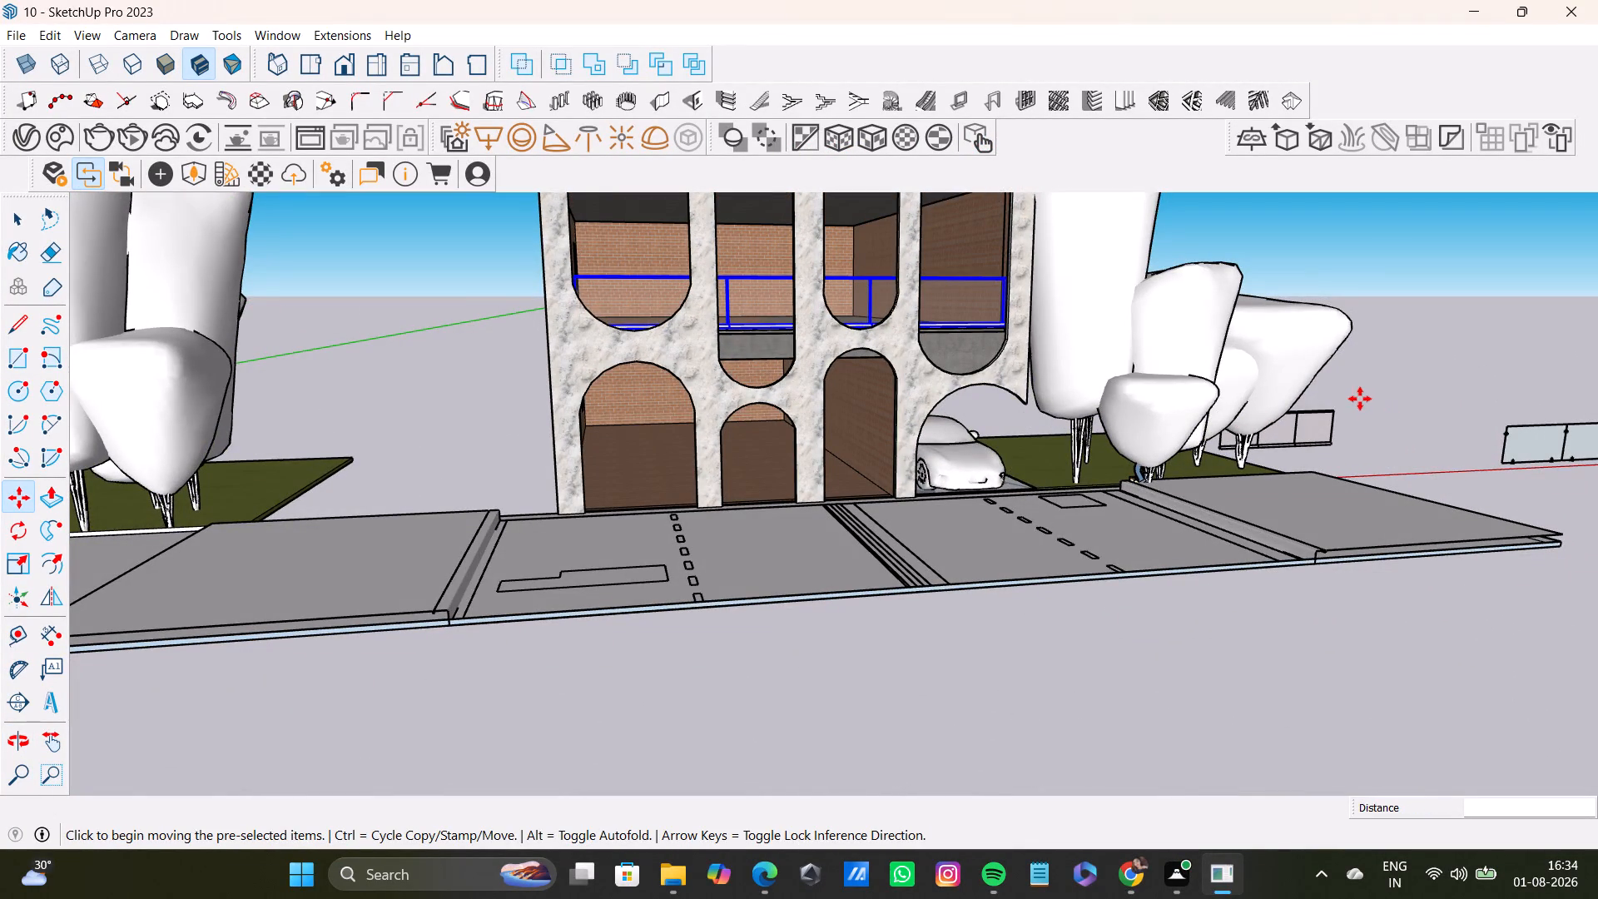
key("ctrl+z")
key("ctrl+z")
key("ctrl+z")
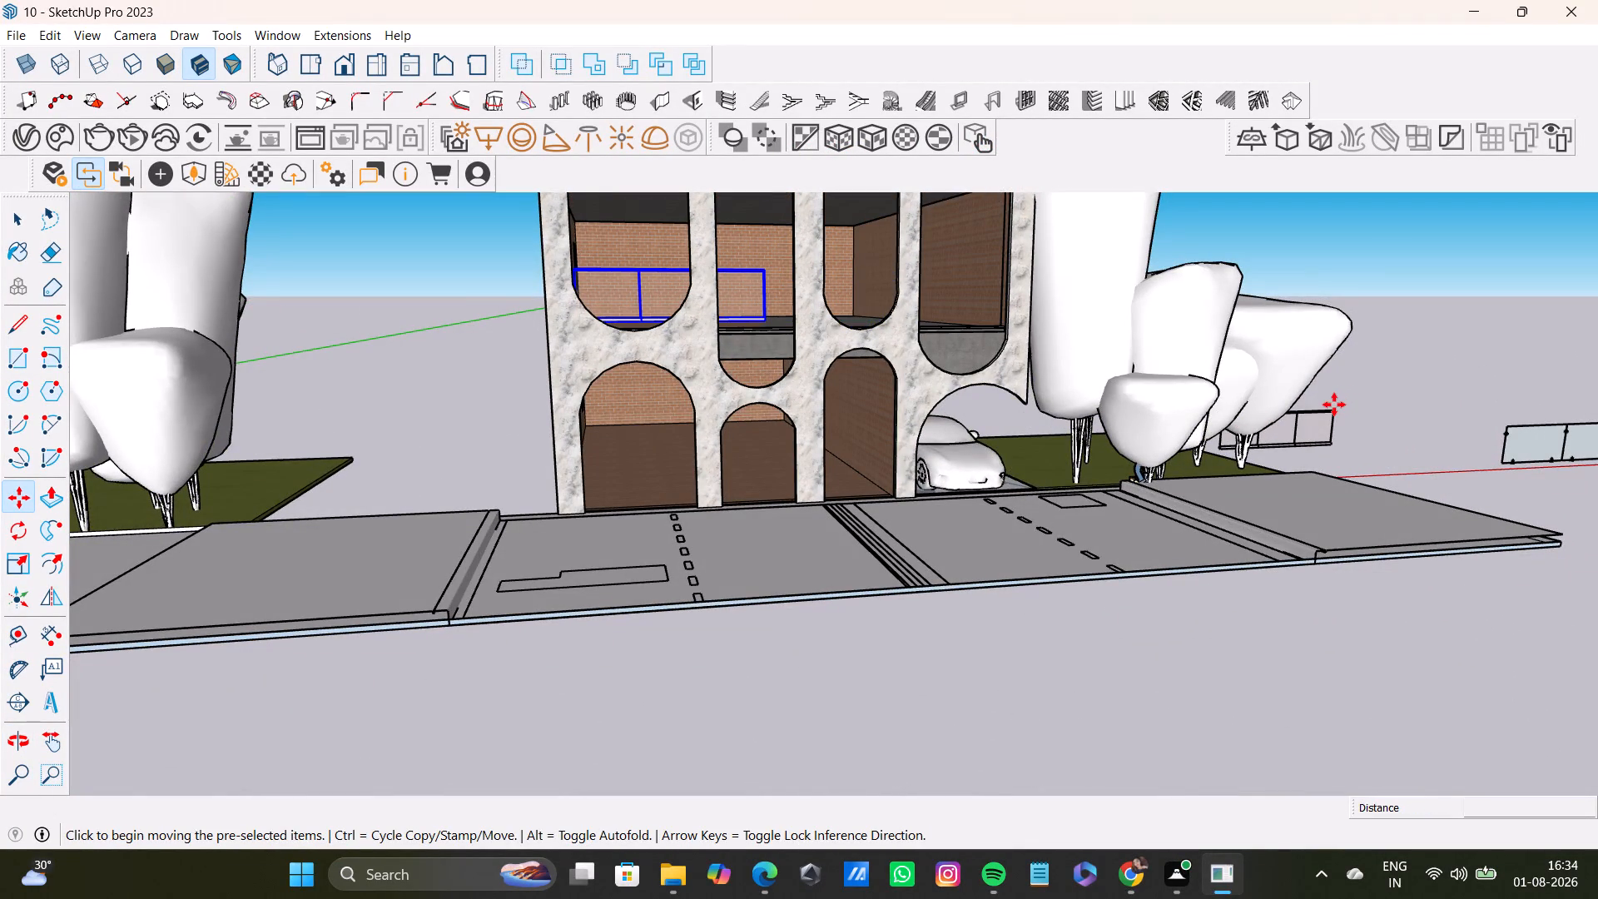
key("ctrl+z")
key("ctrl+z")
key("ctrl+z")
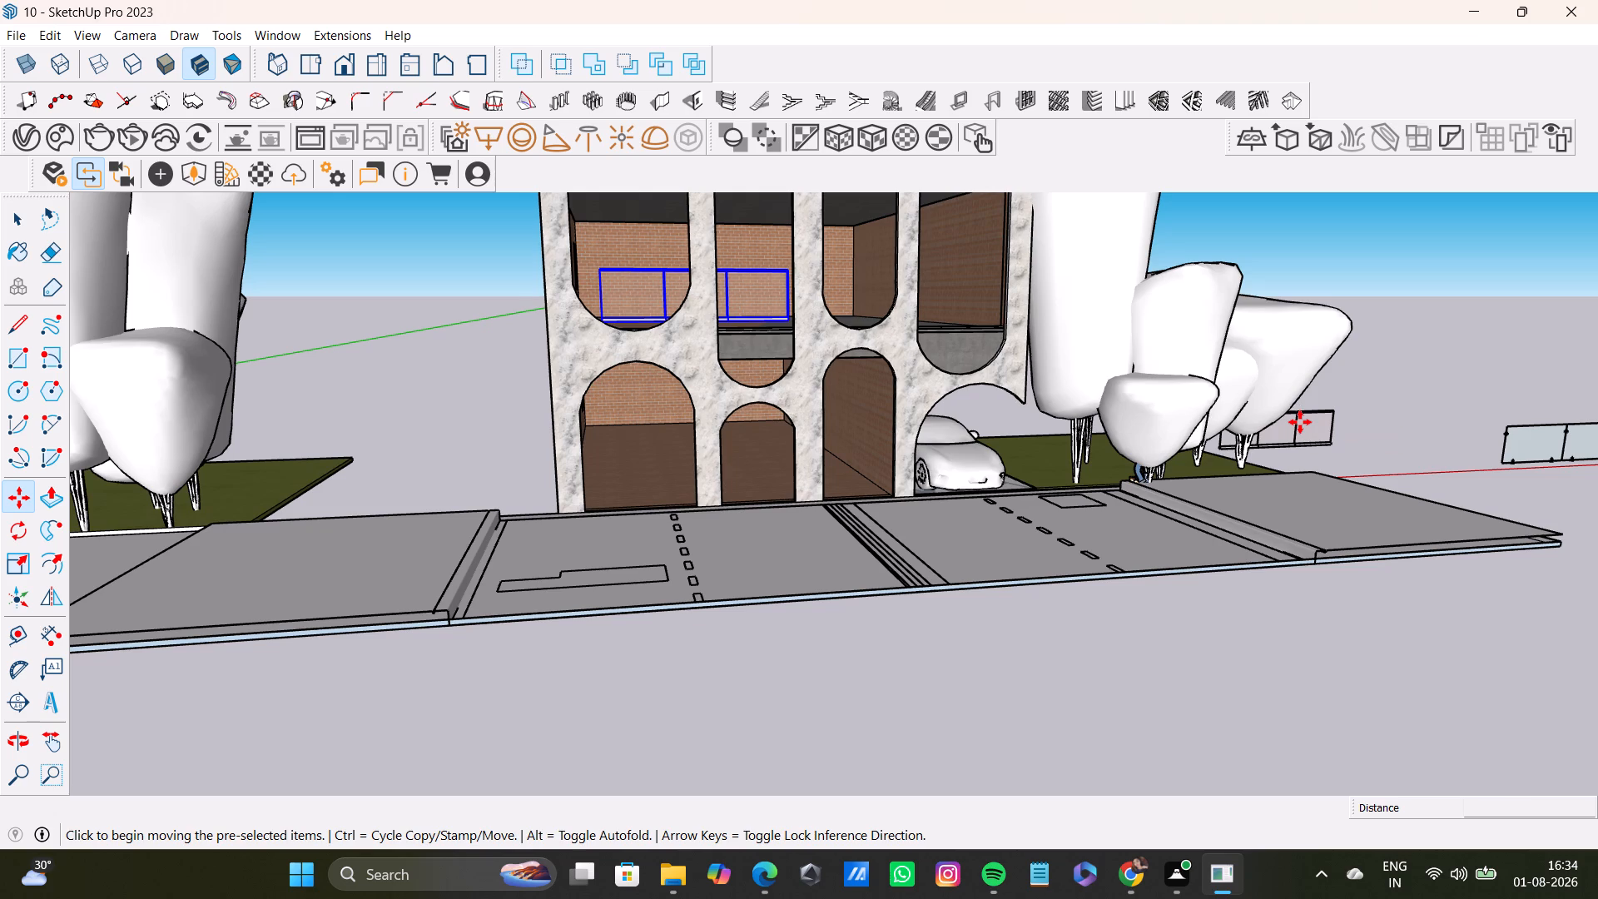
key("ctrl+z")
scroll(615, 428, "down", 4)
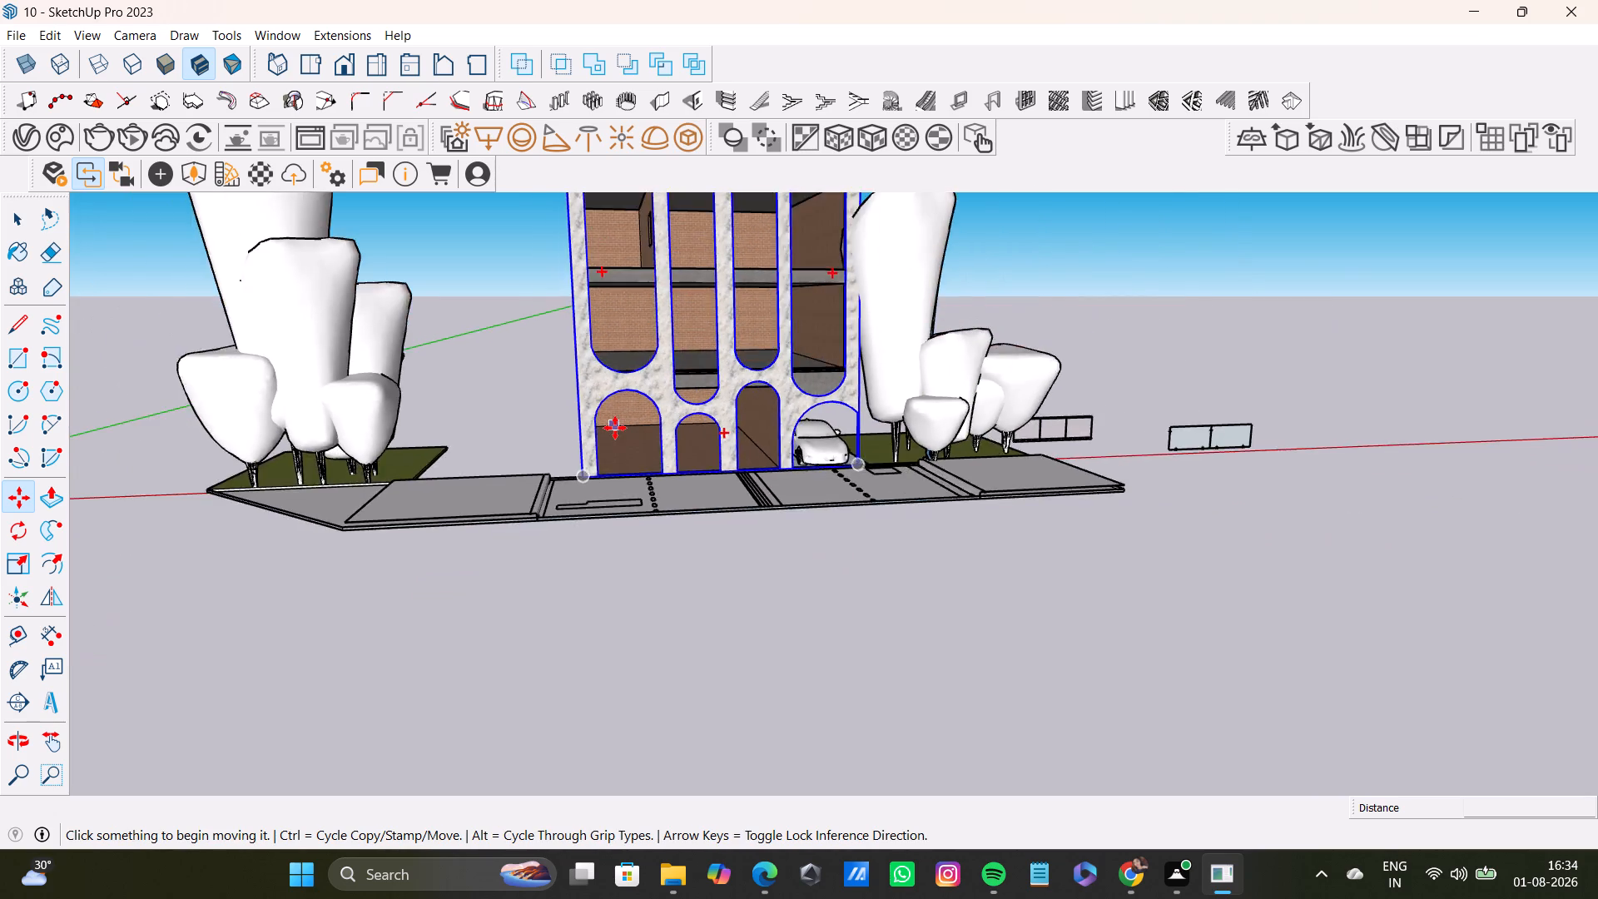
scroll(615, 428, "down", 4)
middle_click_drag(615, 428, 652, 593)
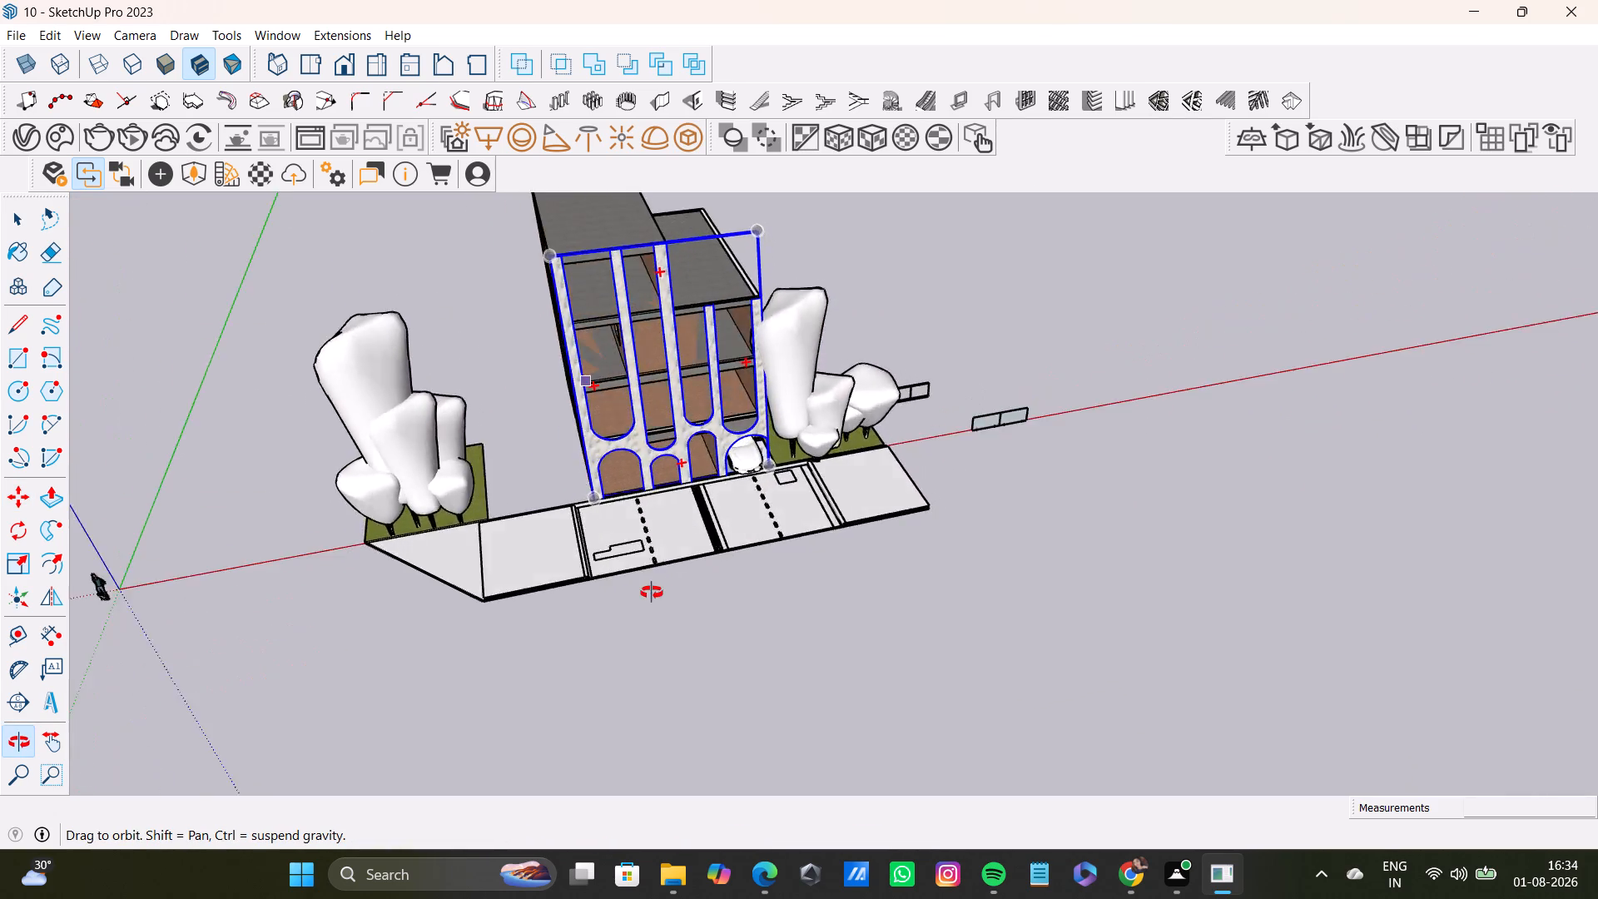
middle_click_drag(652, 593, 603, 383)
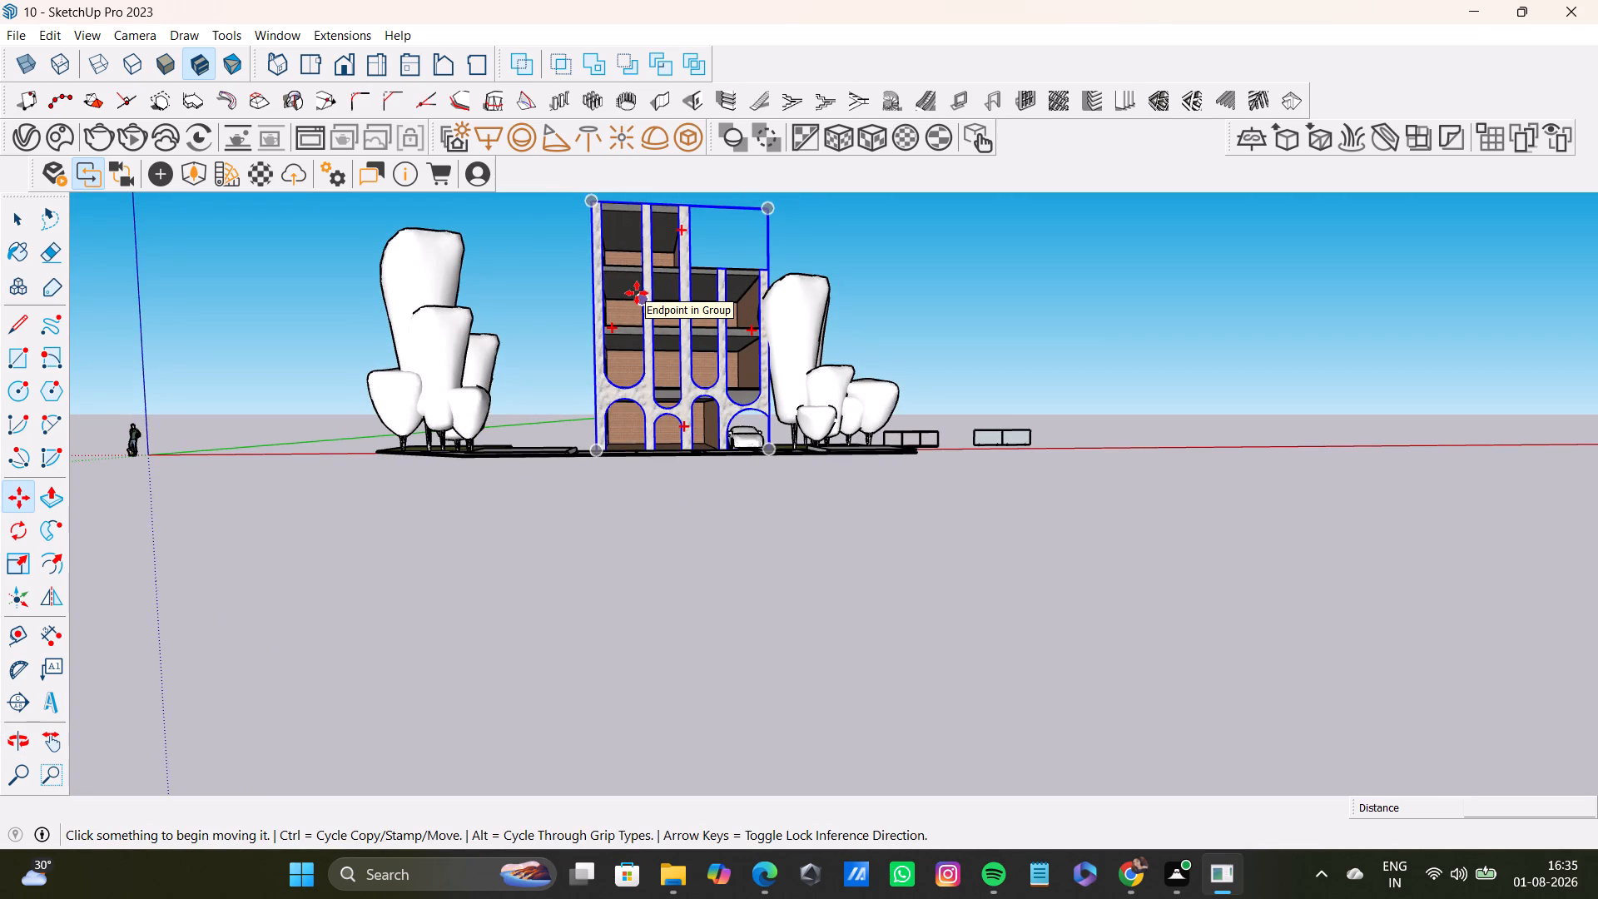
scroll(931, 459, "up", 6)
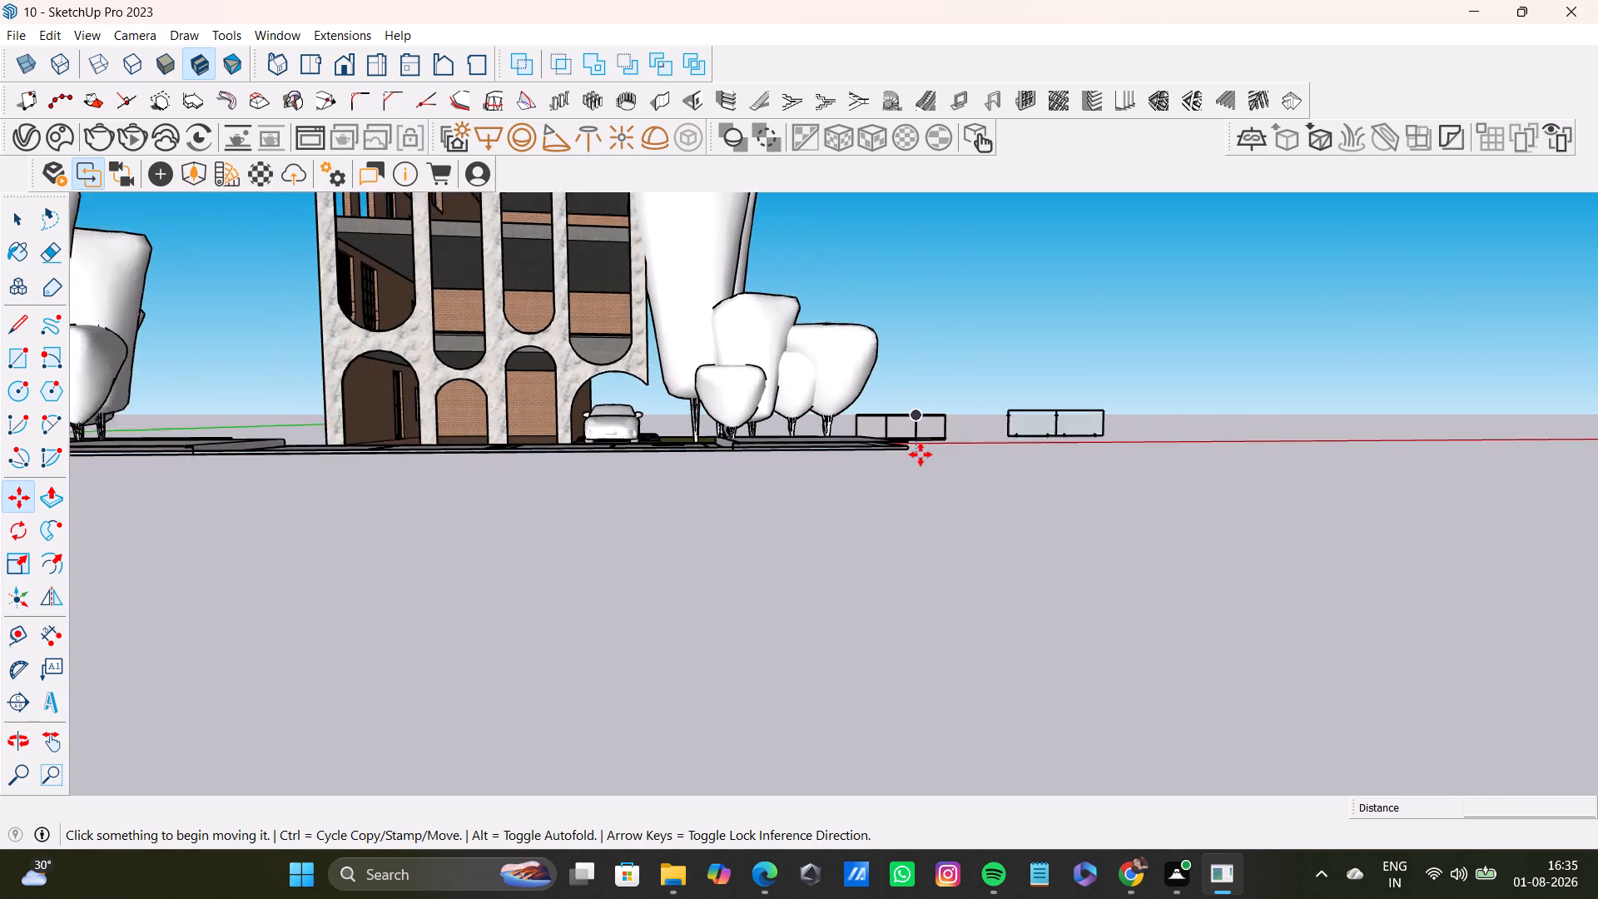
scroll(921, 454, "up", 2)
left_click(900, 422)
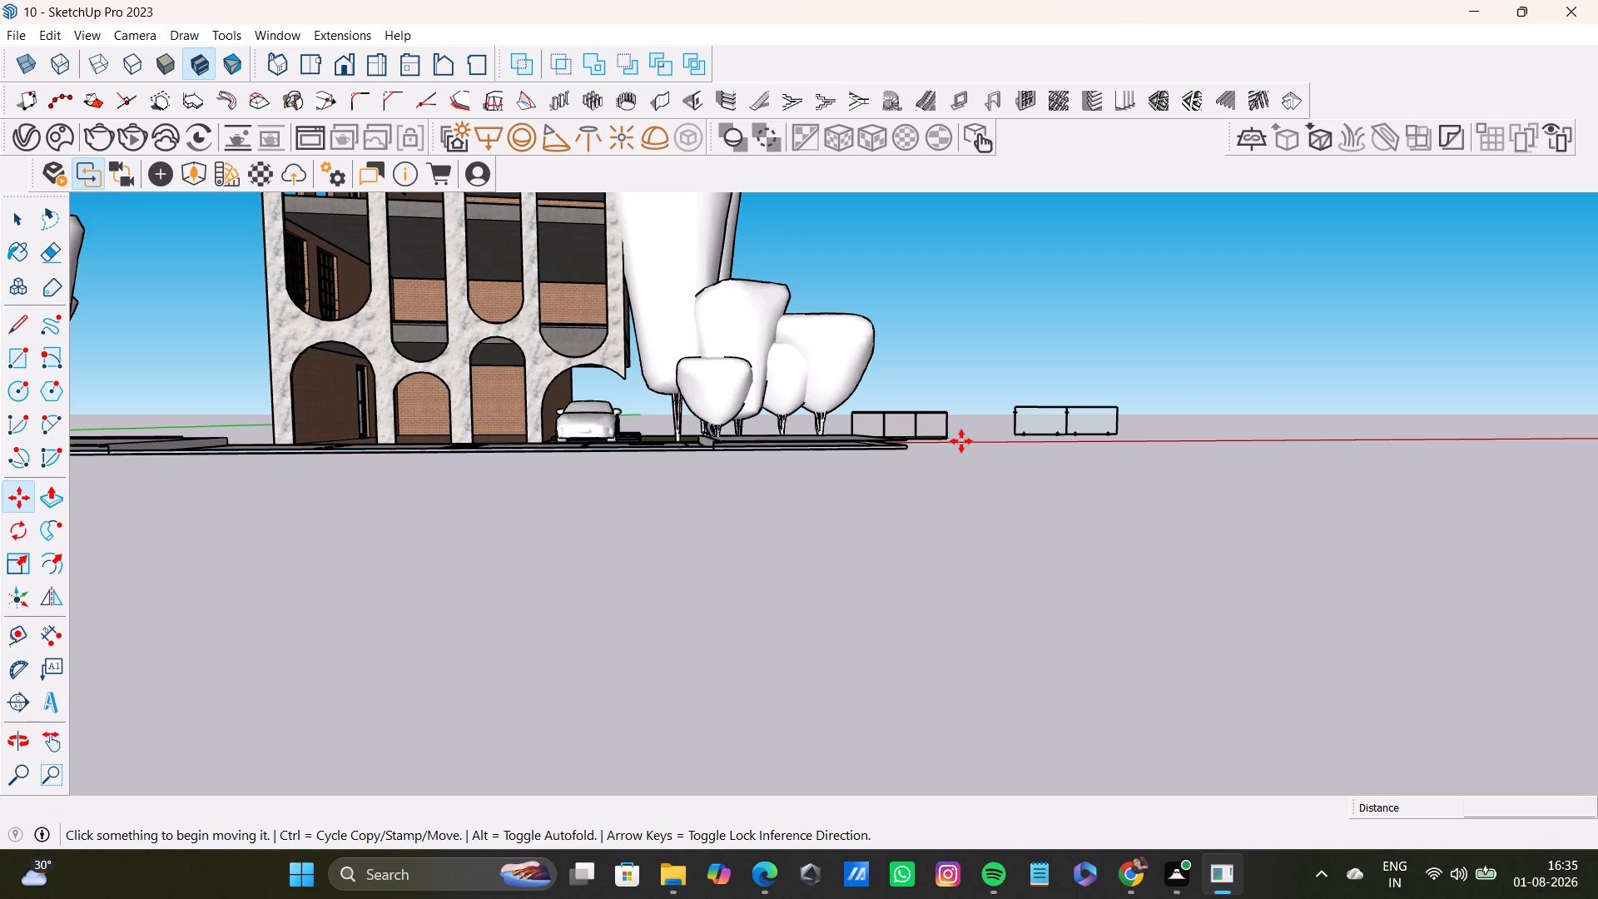
Push/Pull the top of the short inner facade pillar at the lower roof up by about 2' 10 1/8".
middle_click_drag(629, 401, 705, 681, "shift")
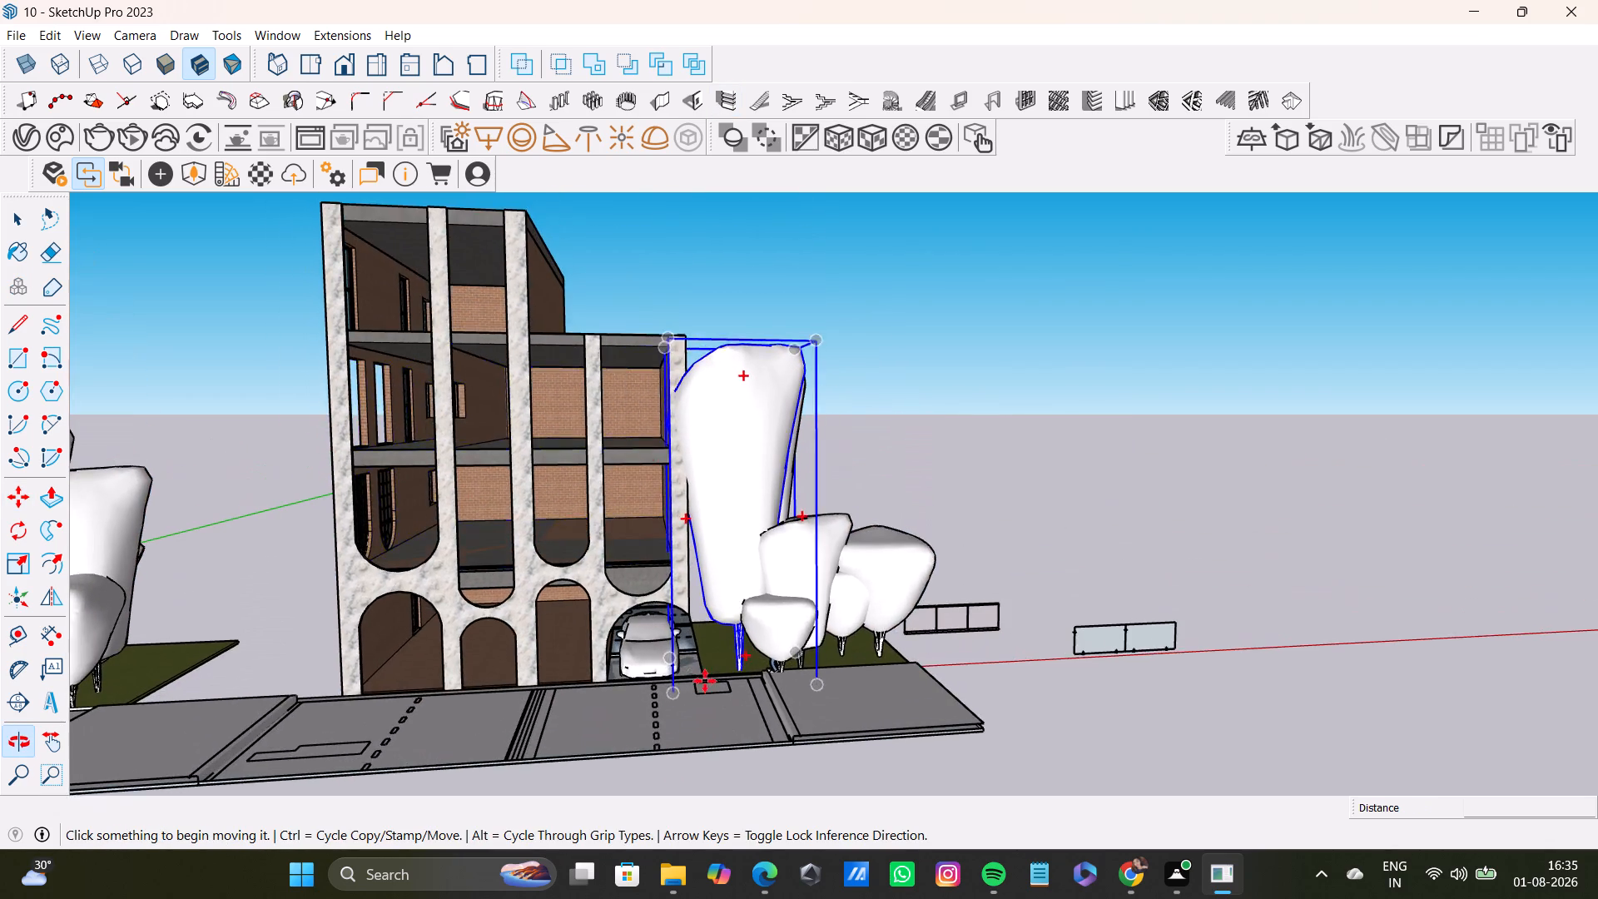
scroll(588, 454, "up", 3)
middle_click_drag(593, 432, 539, 669)
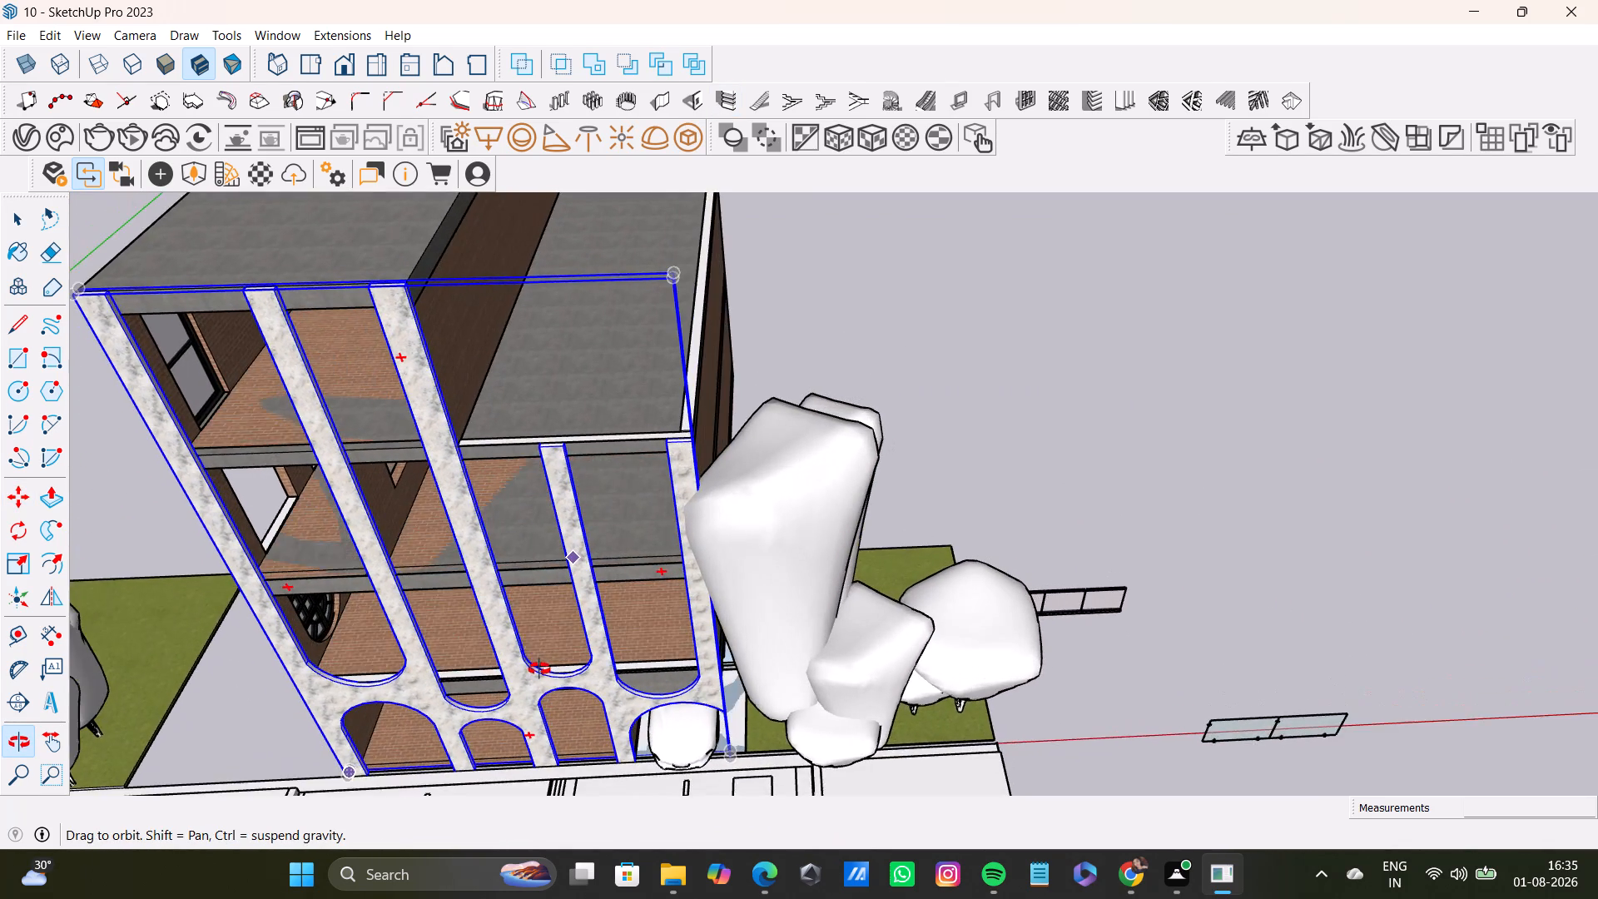
middle_click_drag(539, 669, 532, 669)
scroll(553, 330, "up", 9)
key("space")
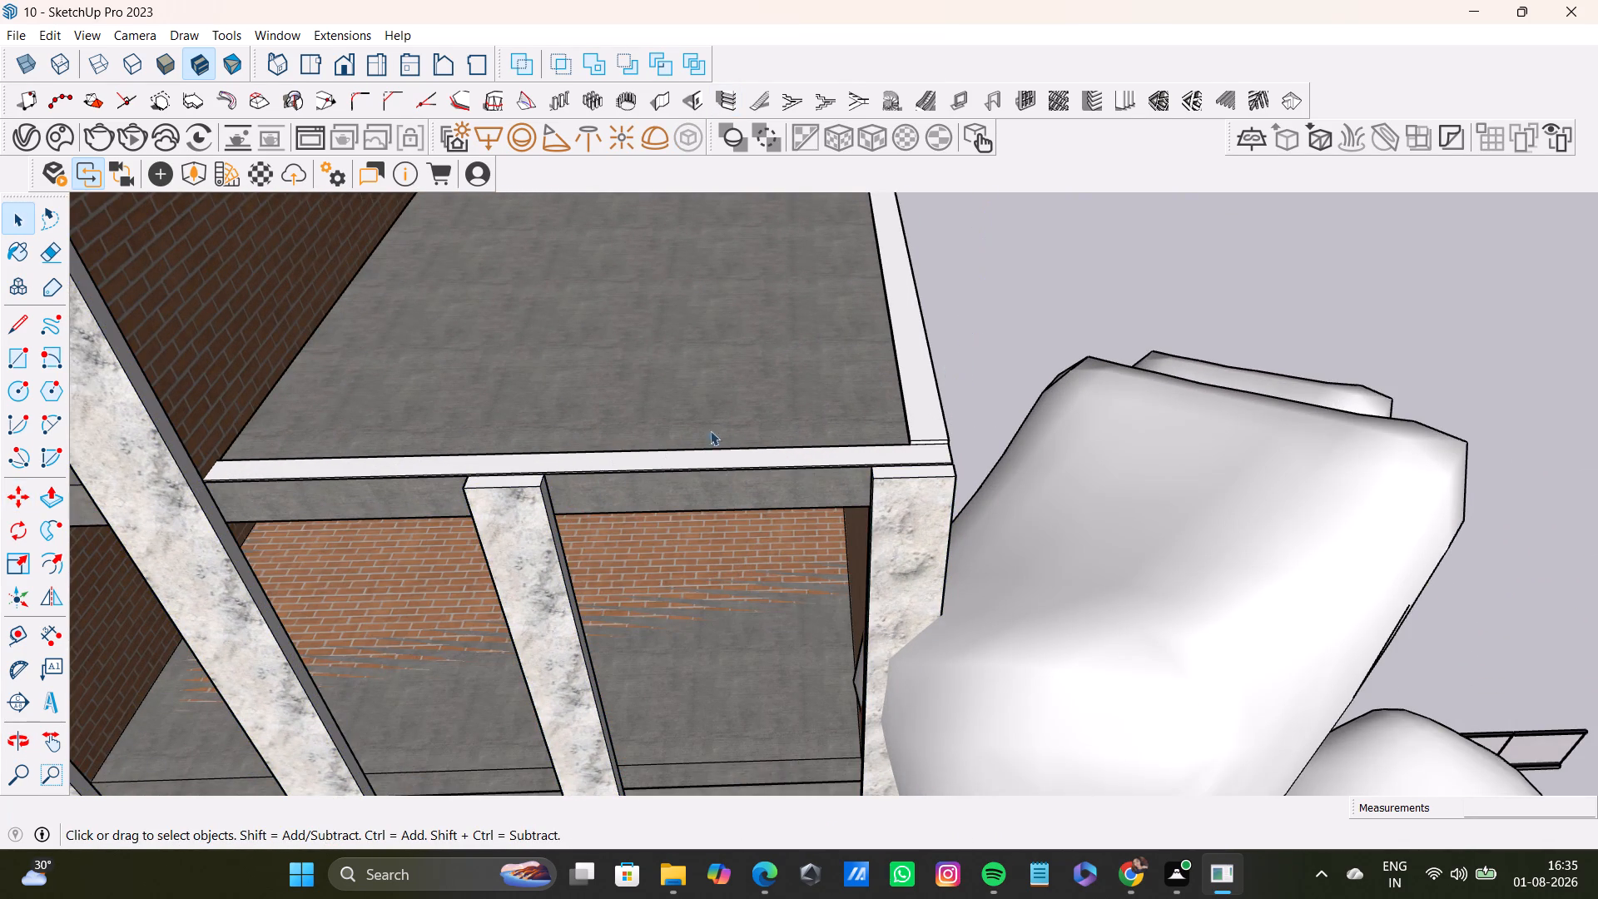
left_click(523, 477)
triple_click(524, 481)
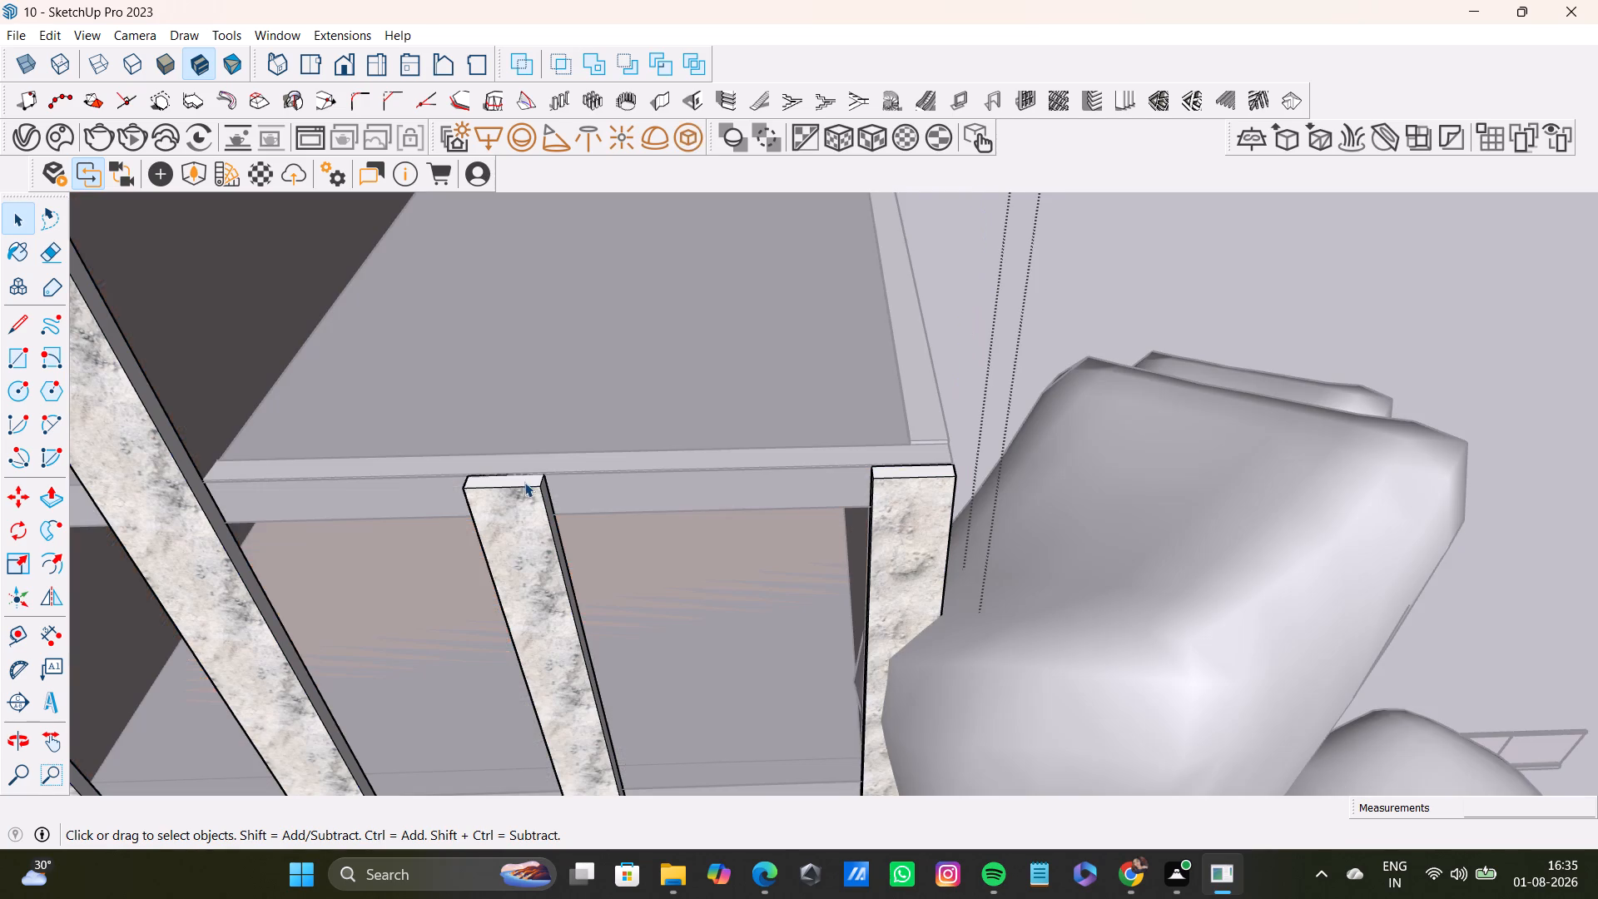
double_click(530, 480)
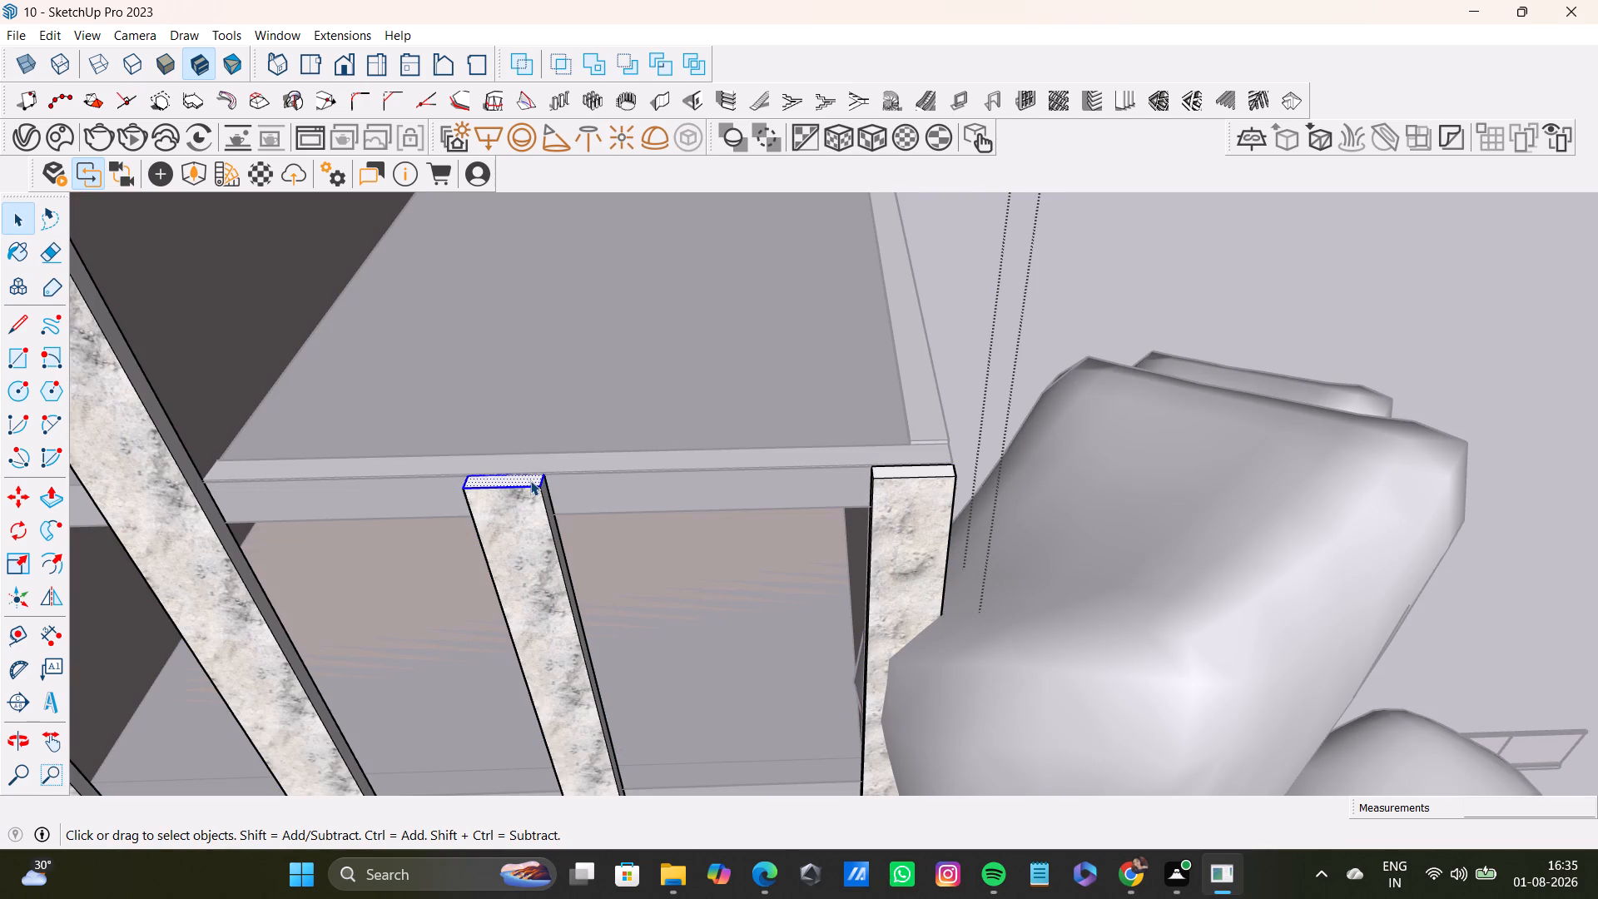
key("p")
key("Return")
left_click(533, 478)
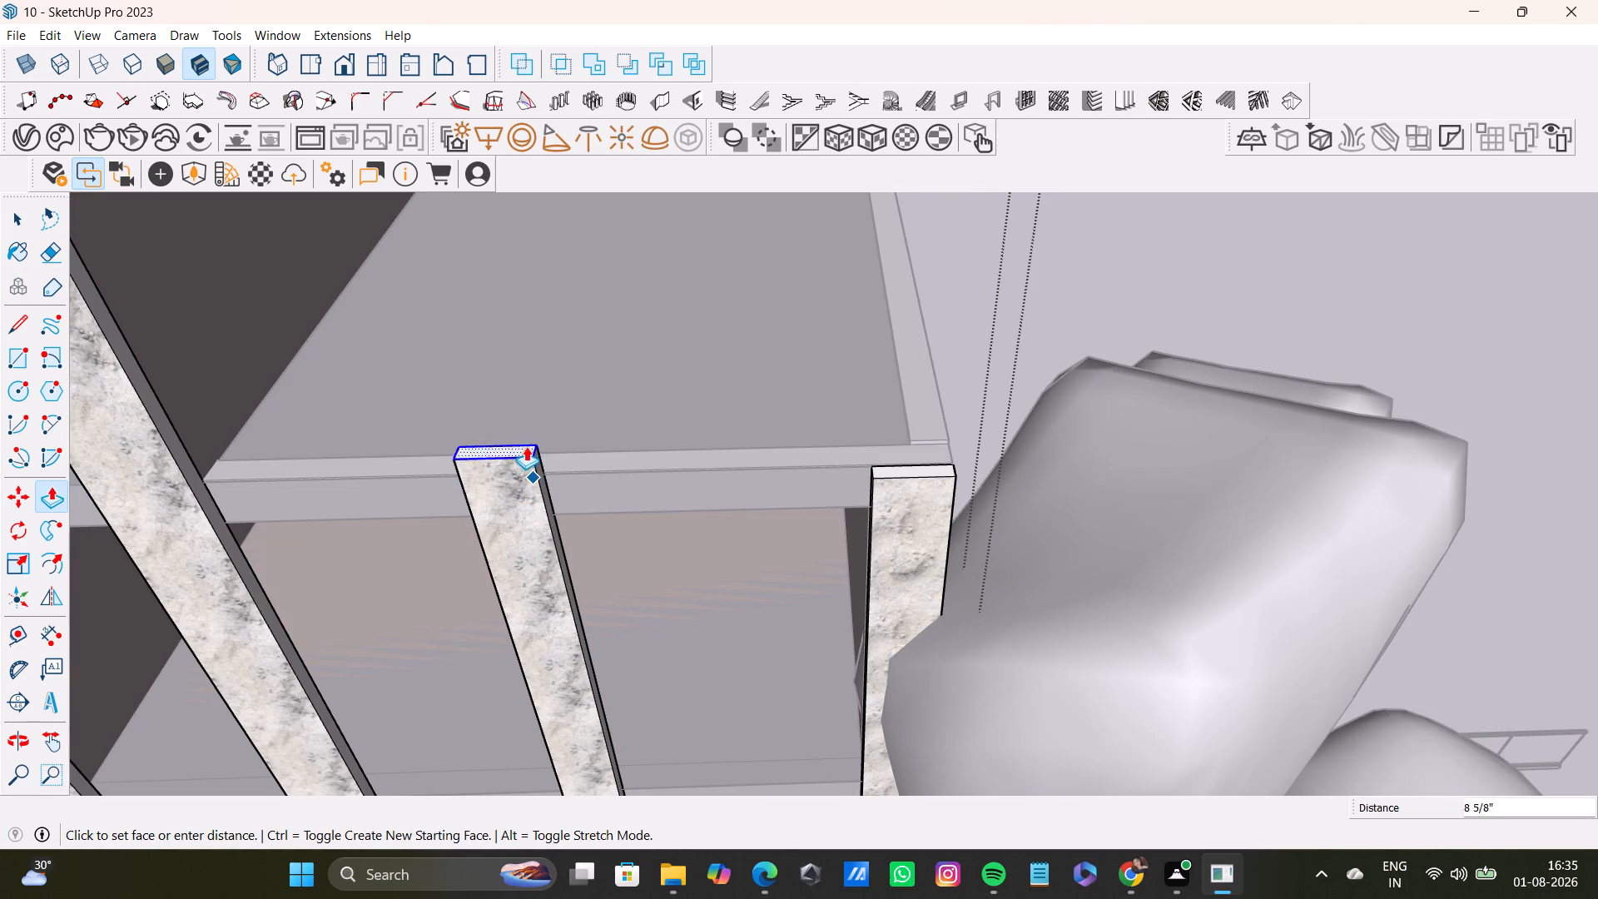
left_click(515, 351)
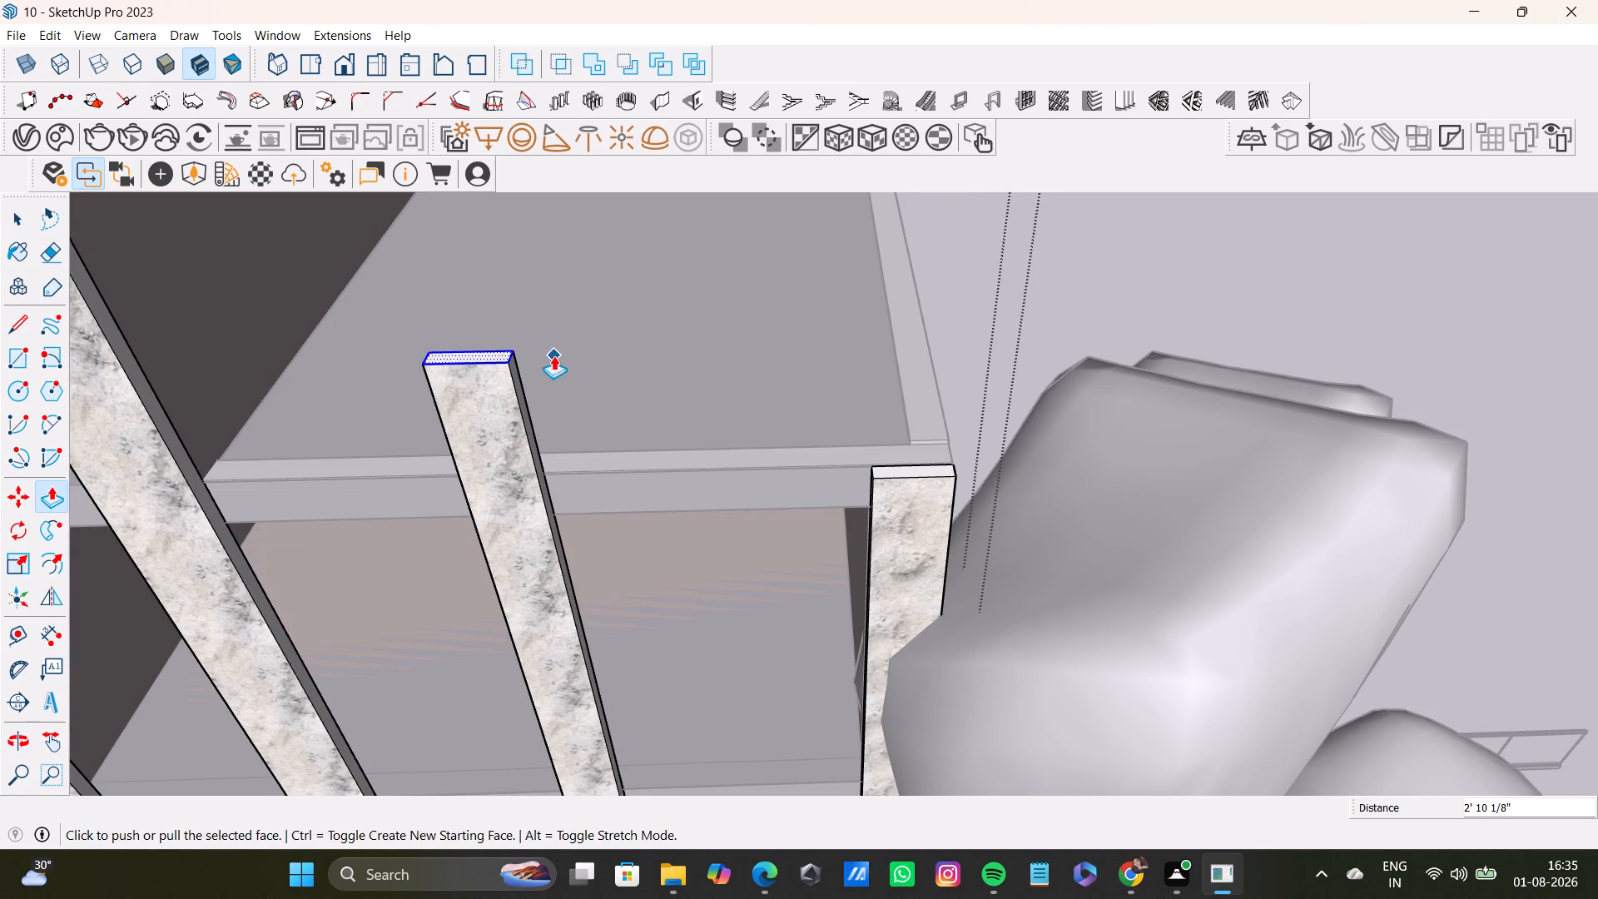
Push/Pull the top of the end facade pillar beside the trees up to the extended inner pillar's height.
key("space")
triple_click(931, 475)
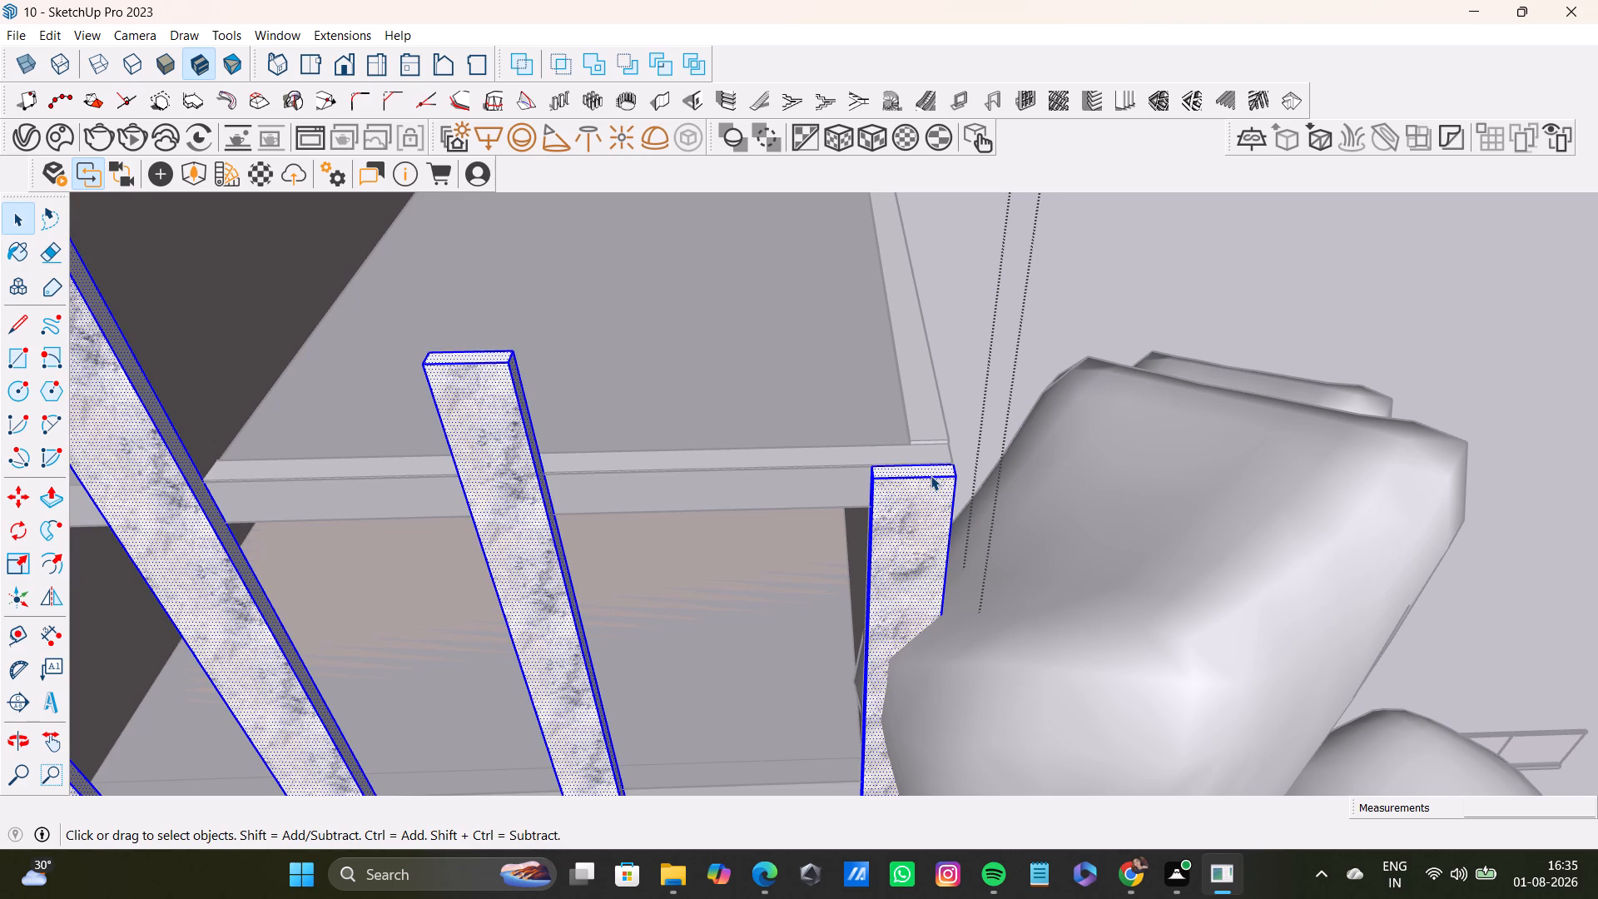
triple_click(931, 475)
left_click(935, 472)
double_click(935, 471)
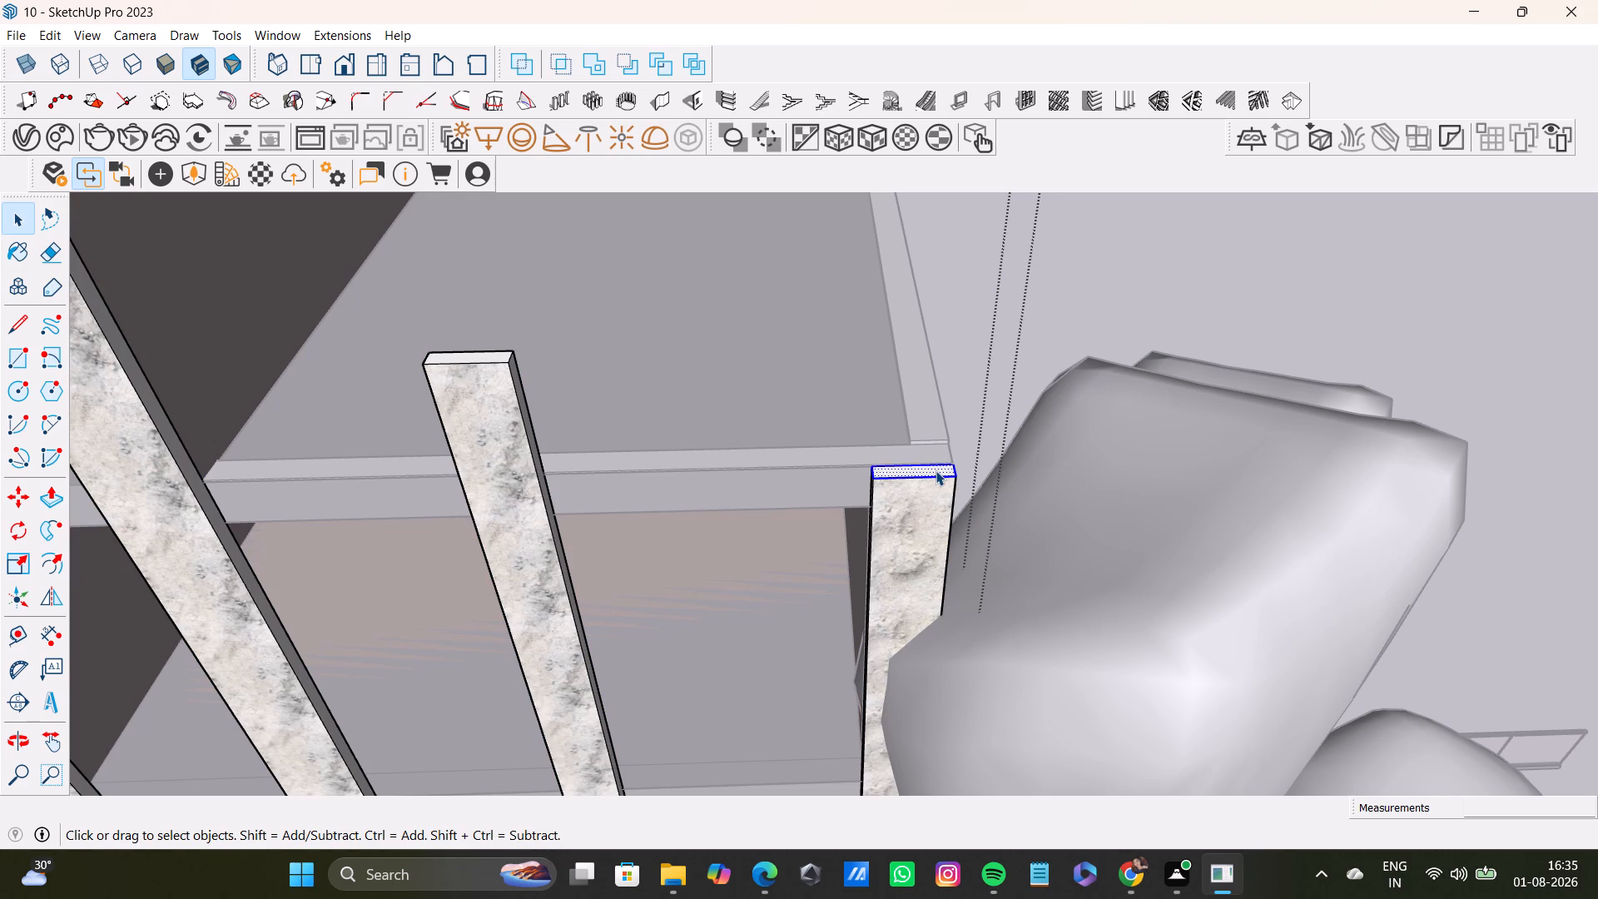
key("p")
left_click(938, 469)
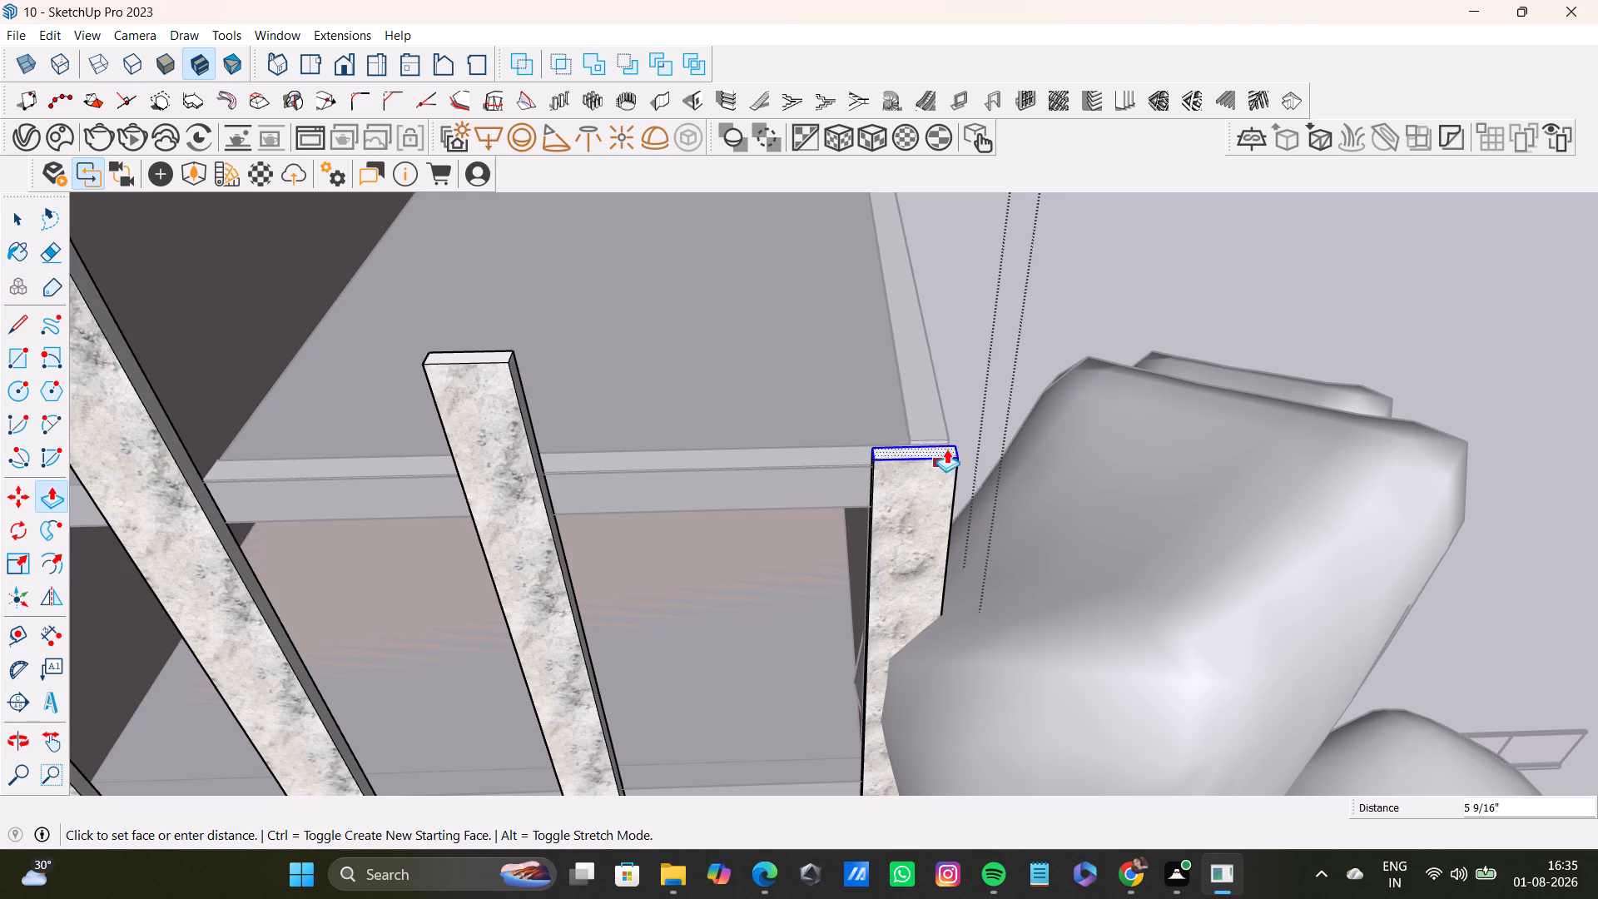
left_click(503, 345)
key("space")
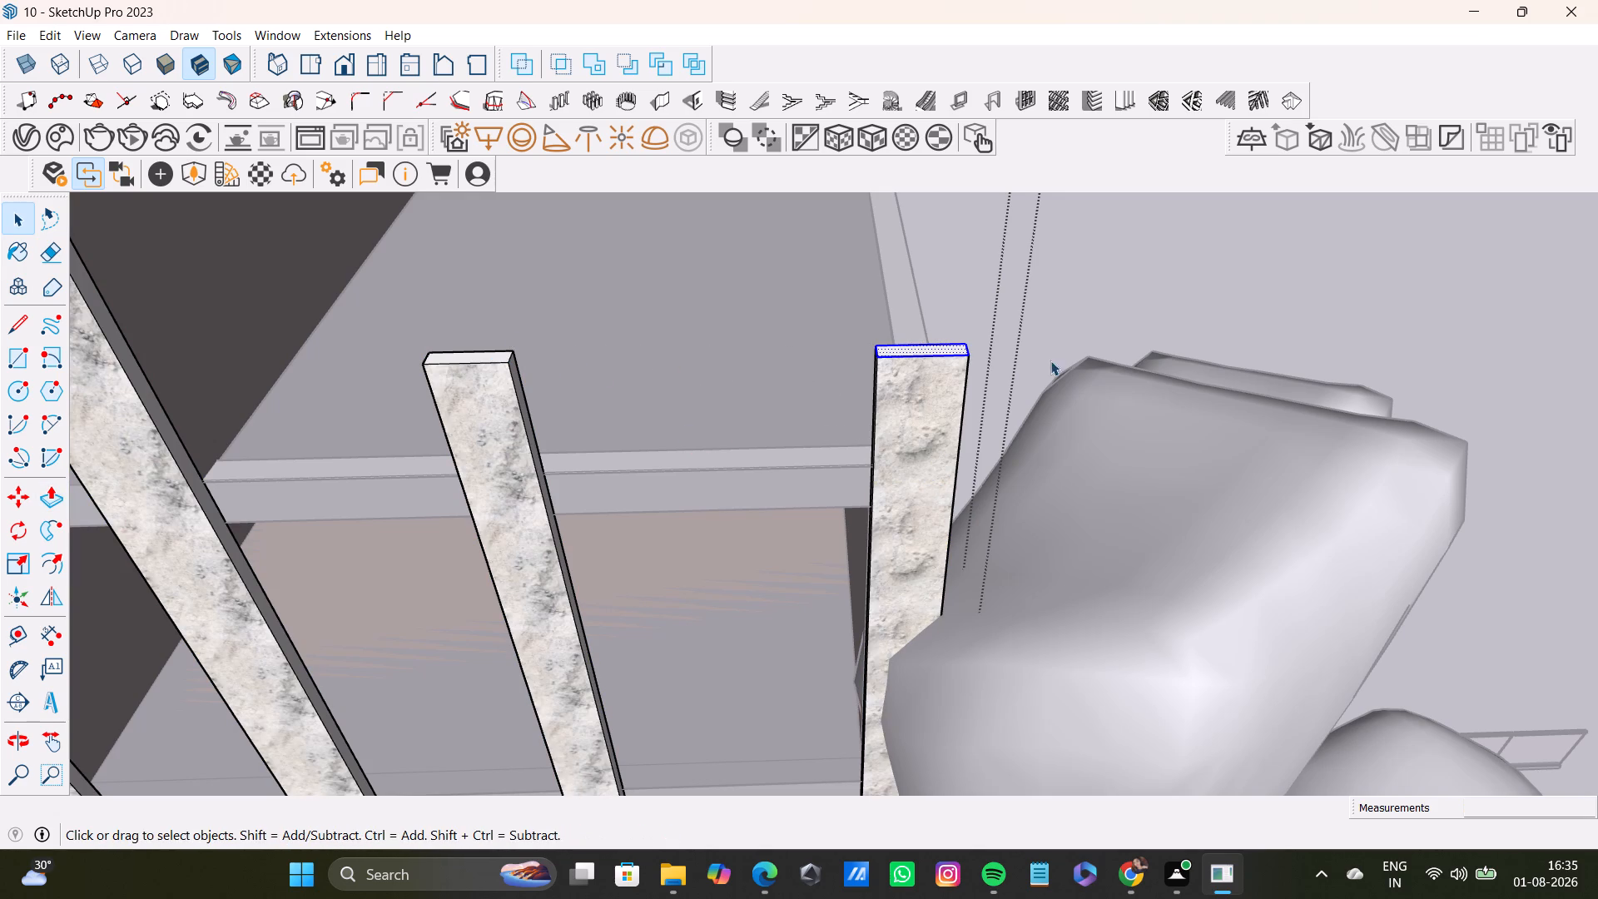
left_click(1248, 256)
Examine the arched facade, extended pillars, side-wall windows and open floors from several angles.
scroll(1093, 368, "down", 8)
middle_click_drag(1035, 407, 1046, 315)
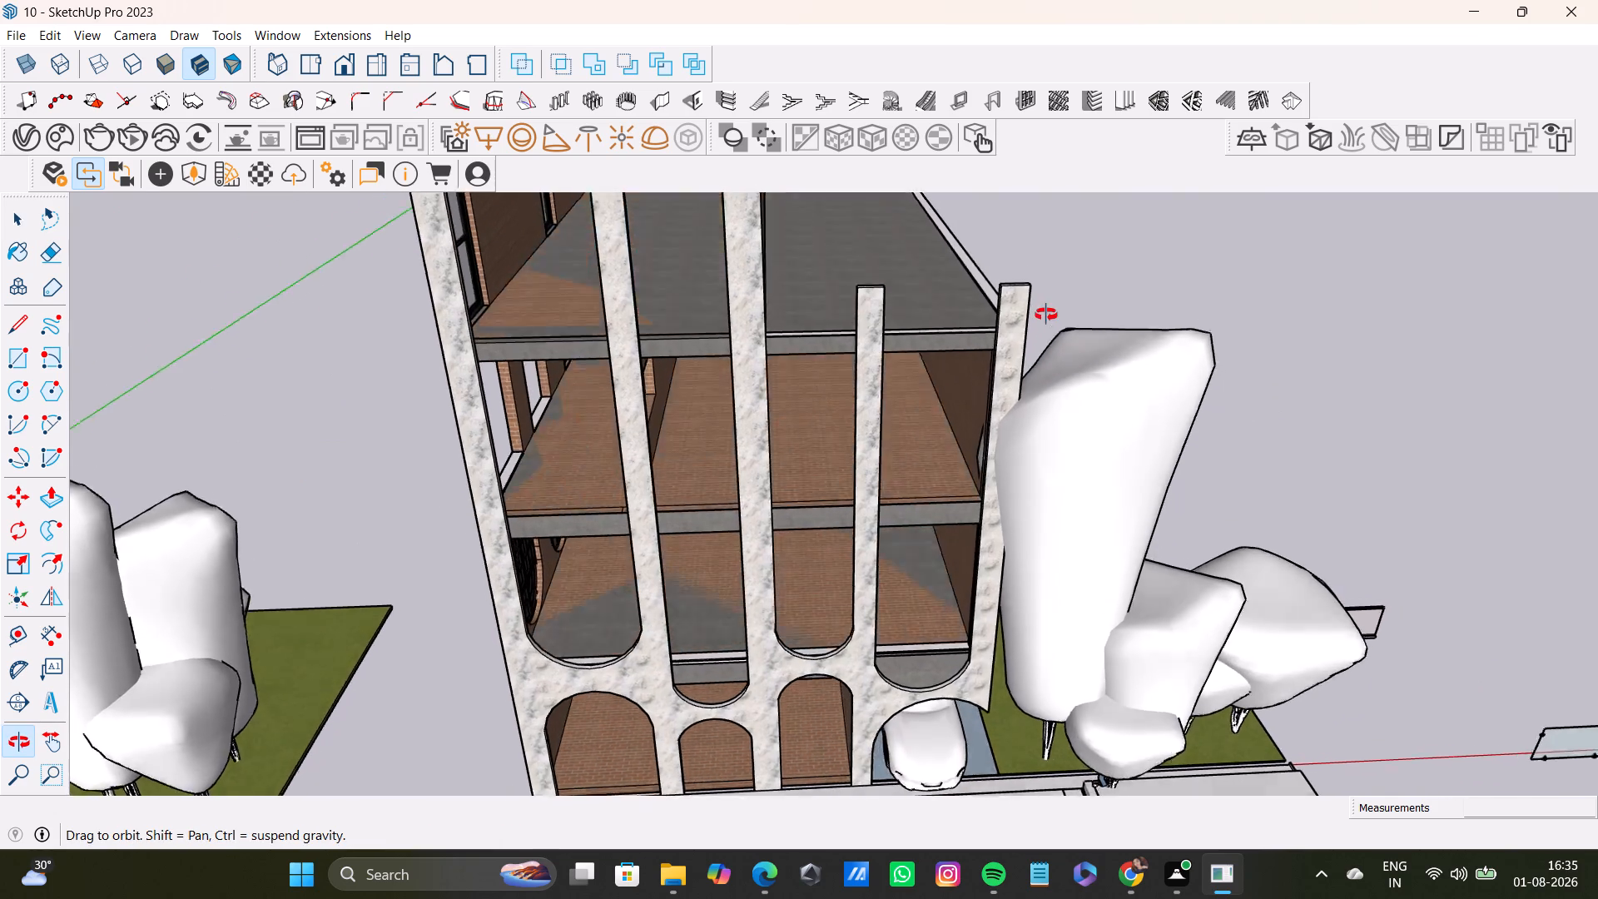
middle_click_drag(1046, 315, 1001, 296)
middle_click_drag(778, 386, 782, 395)
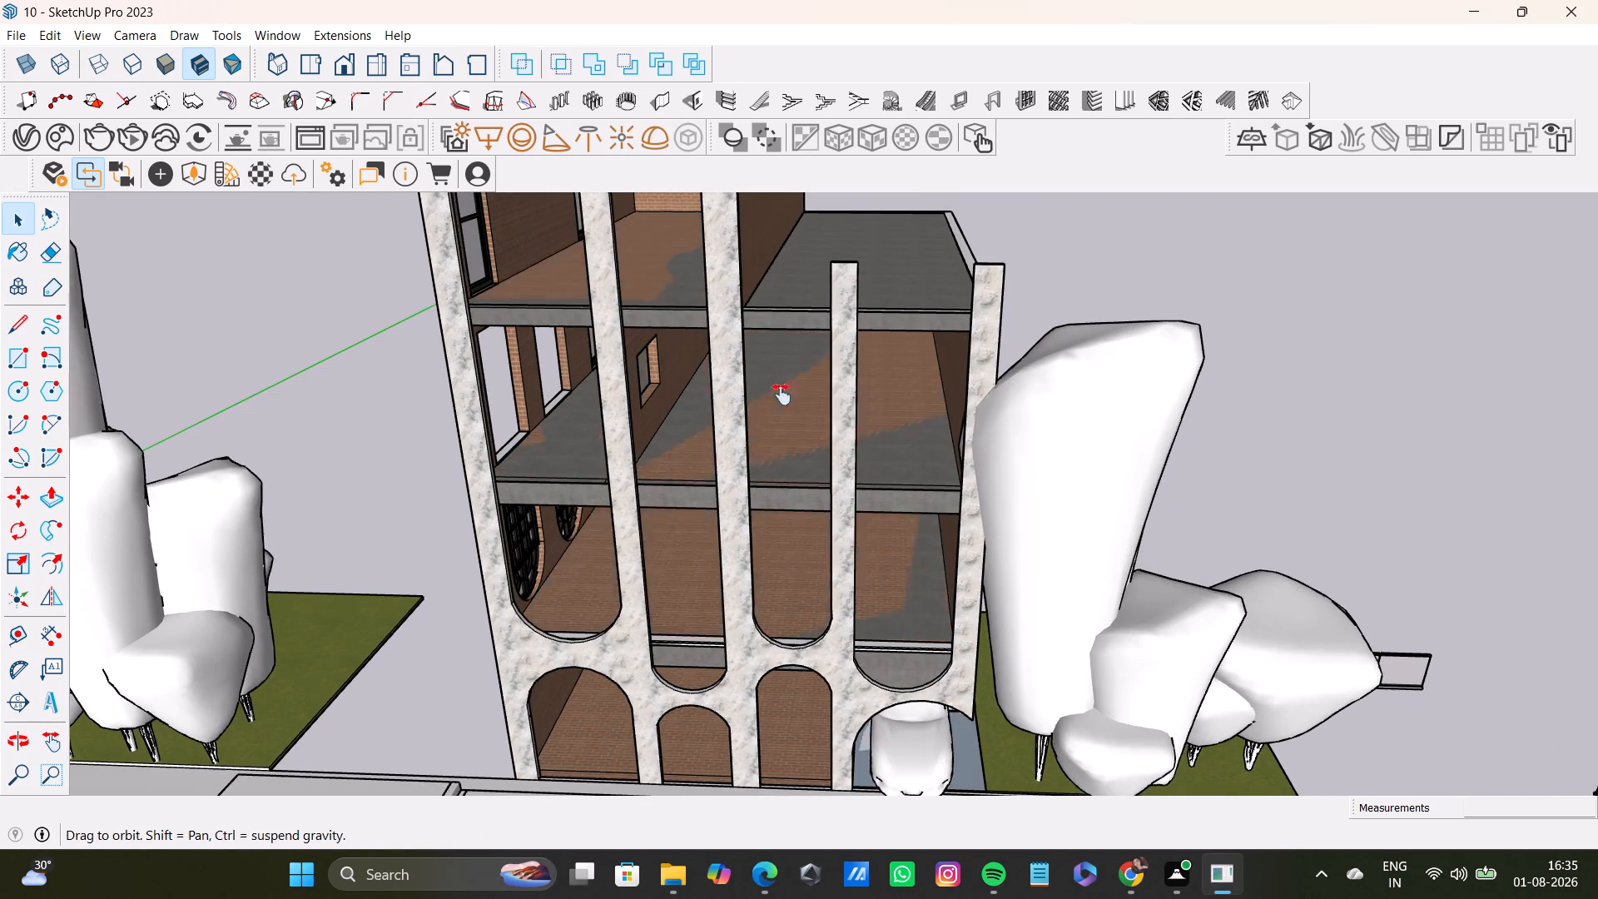
middle_click_drag(782, 395, 797, 504)
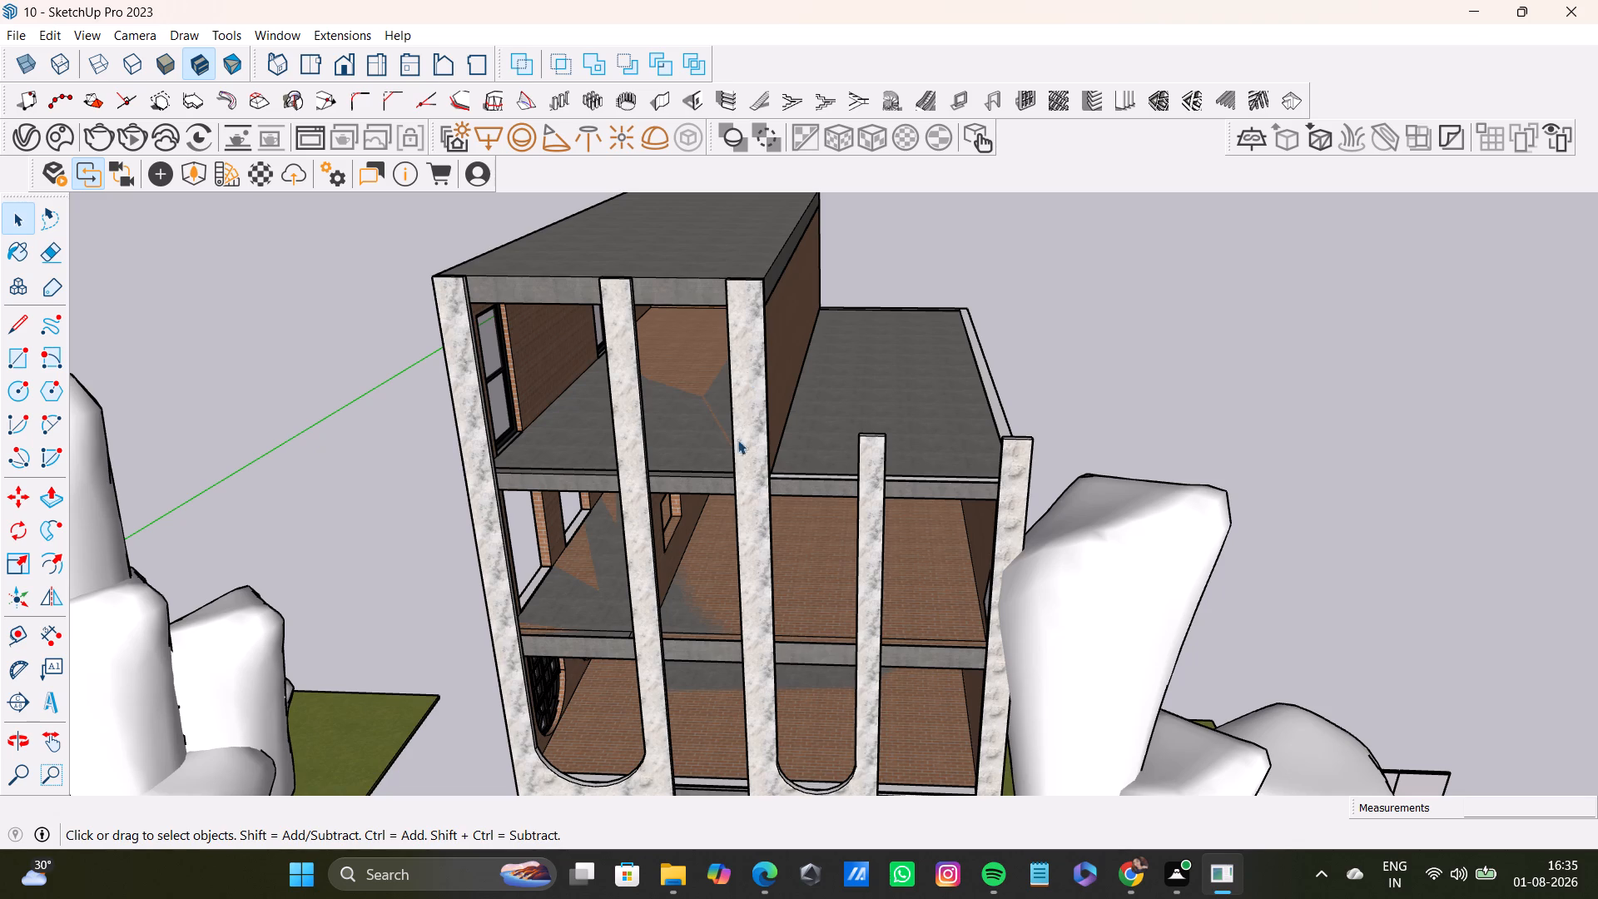
middle_click_drag(738, 565, 987, 384)
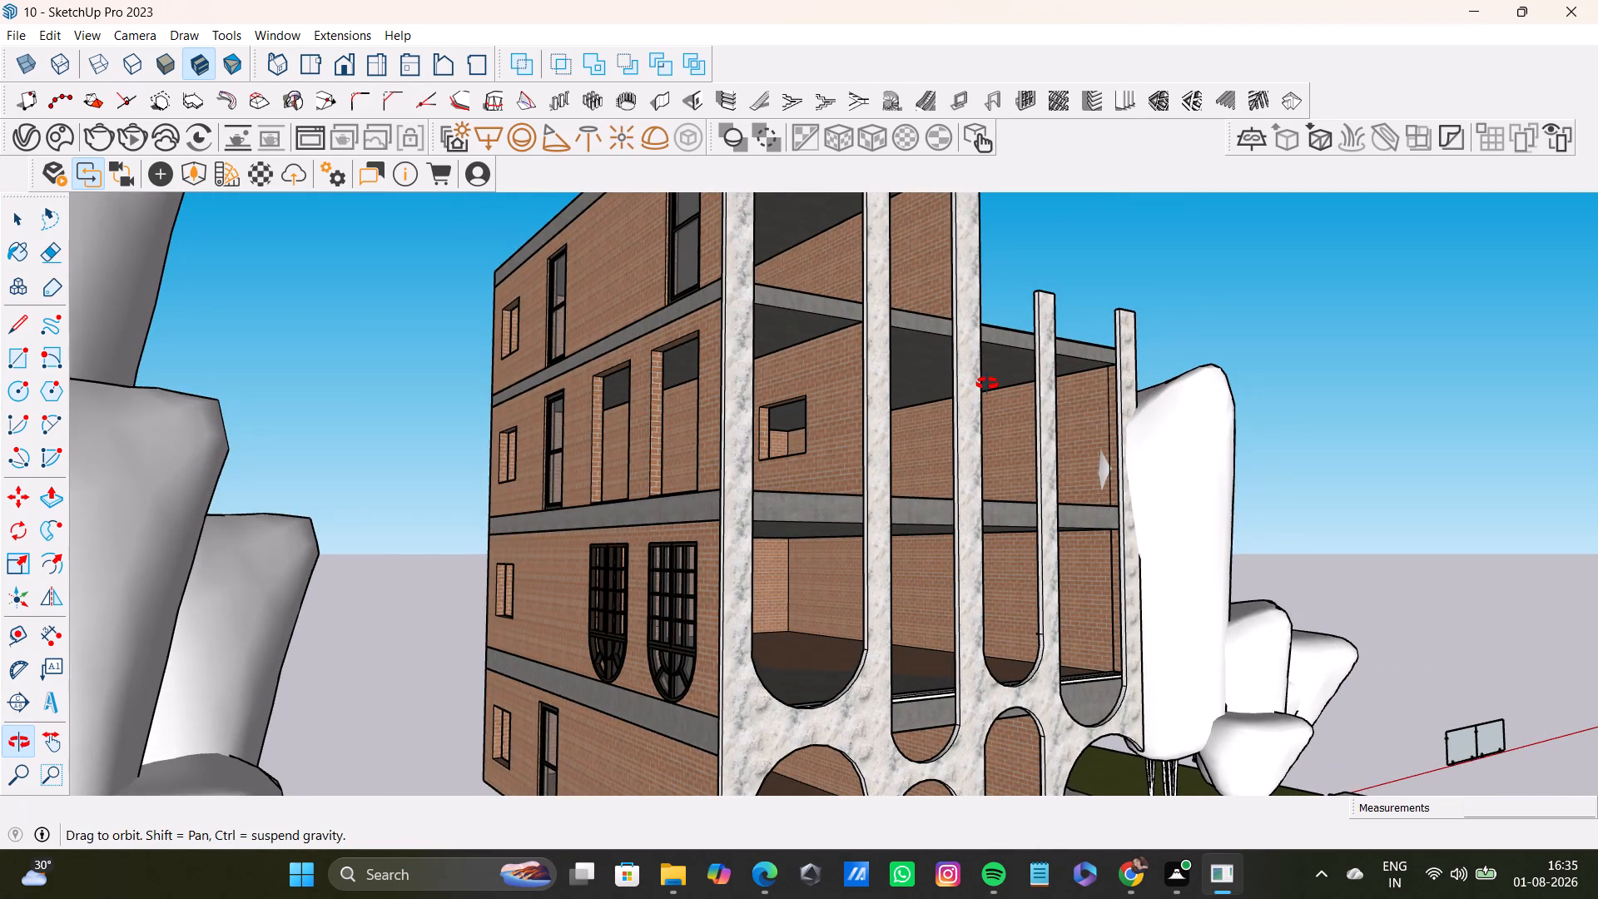
middle_click_drag(987, 384, 985, 385)
middle_click_drag(973, 394, 926, 355)
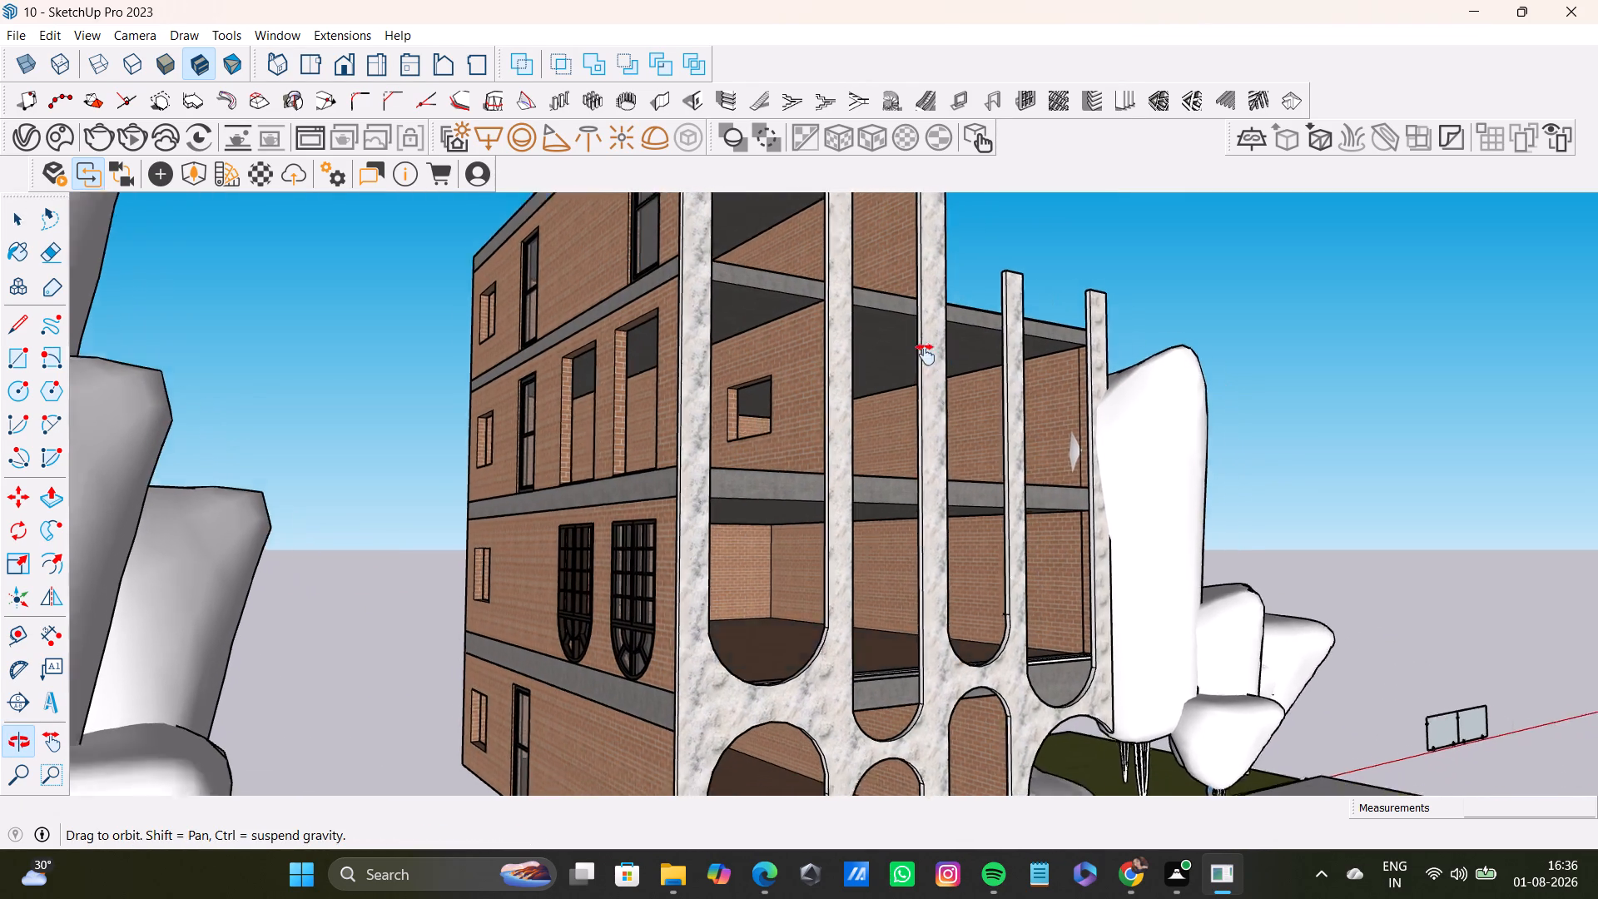
middle_click_drag(926, 355, 912, 317)
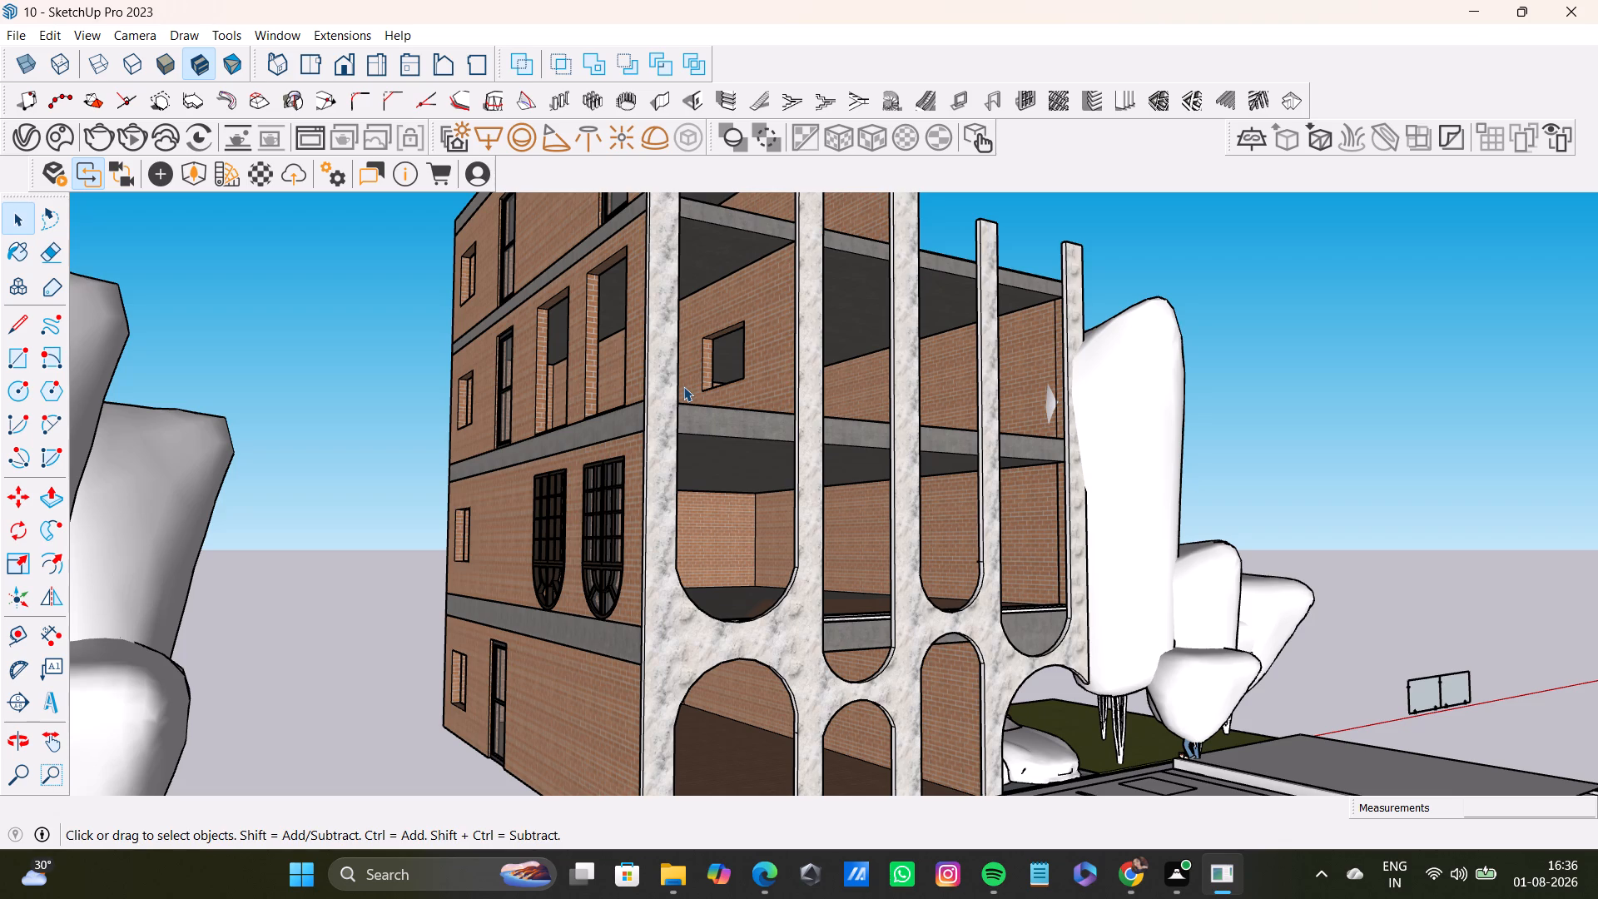
middle_click_drag(686, 412, 693, 366, "shift")
middle_click_drag(796, 425, 773, 479)
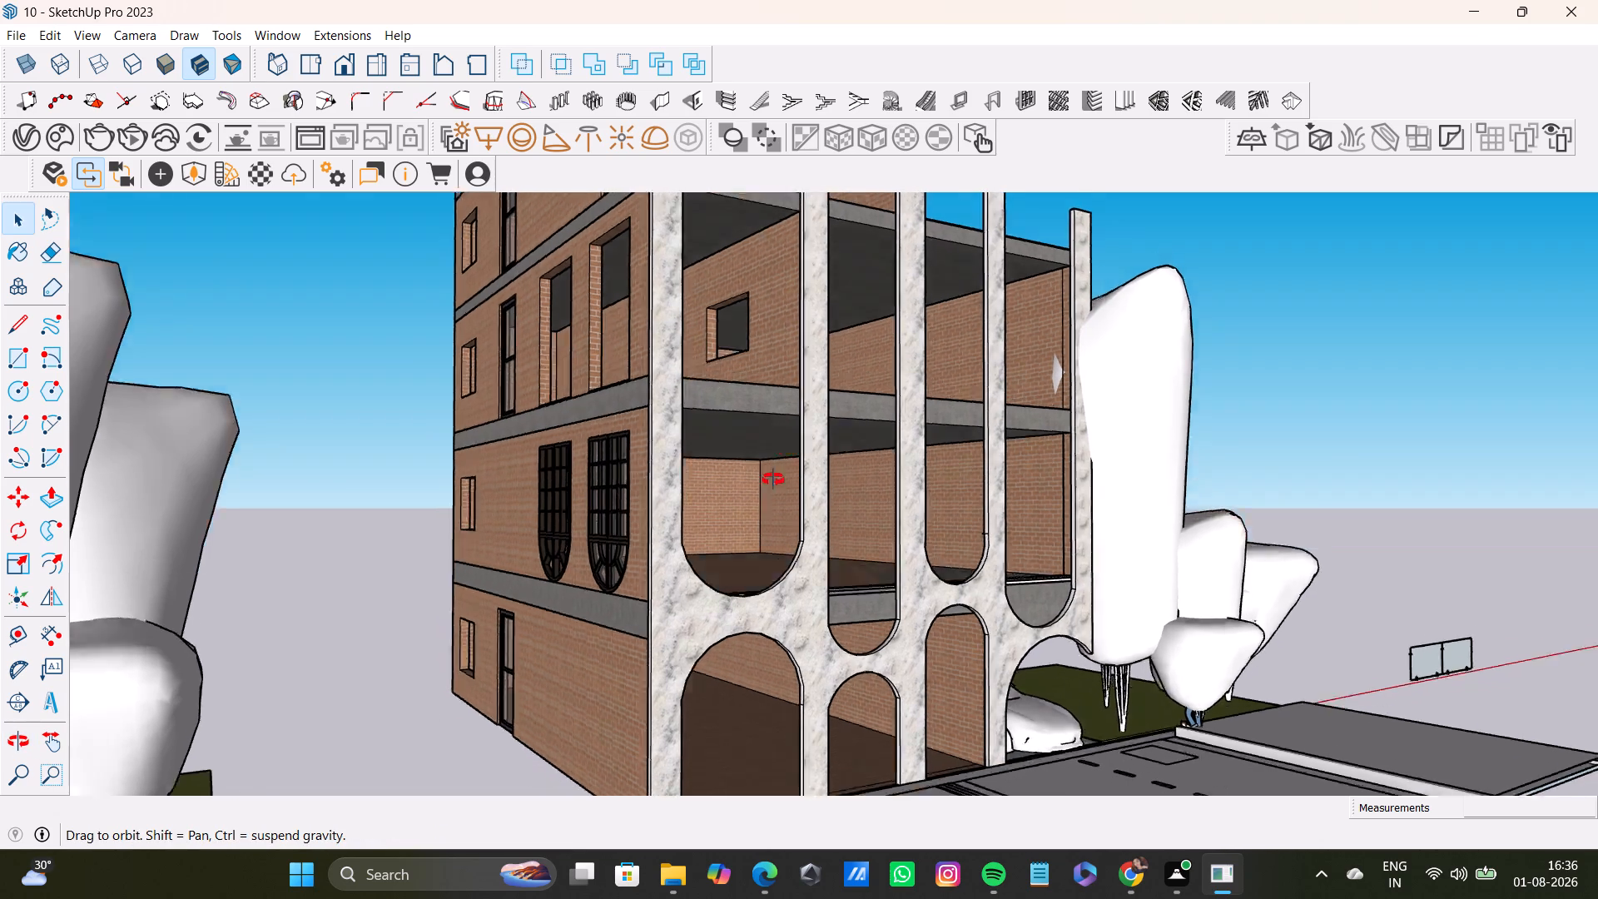
middle_click_drag(773, 479, 751, 530)
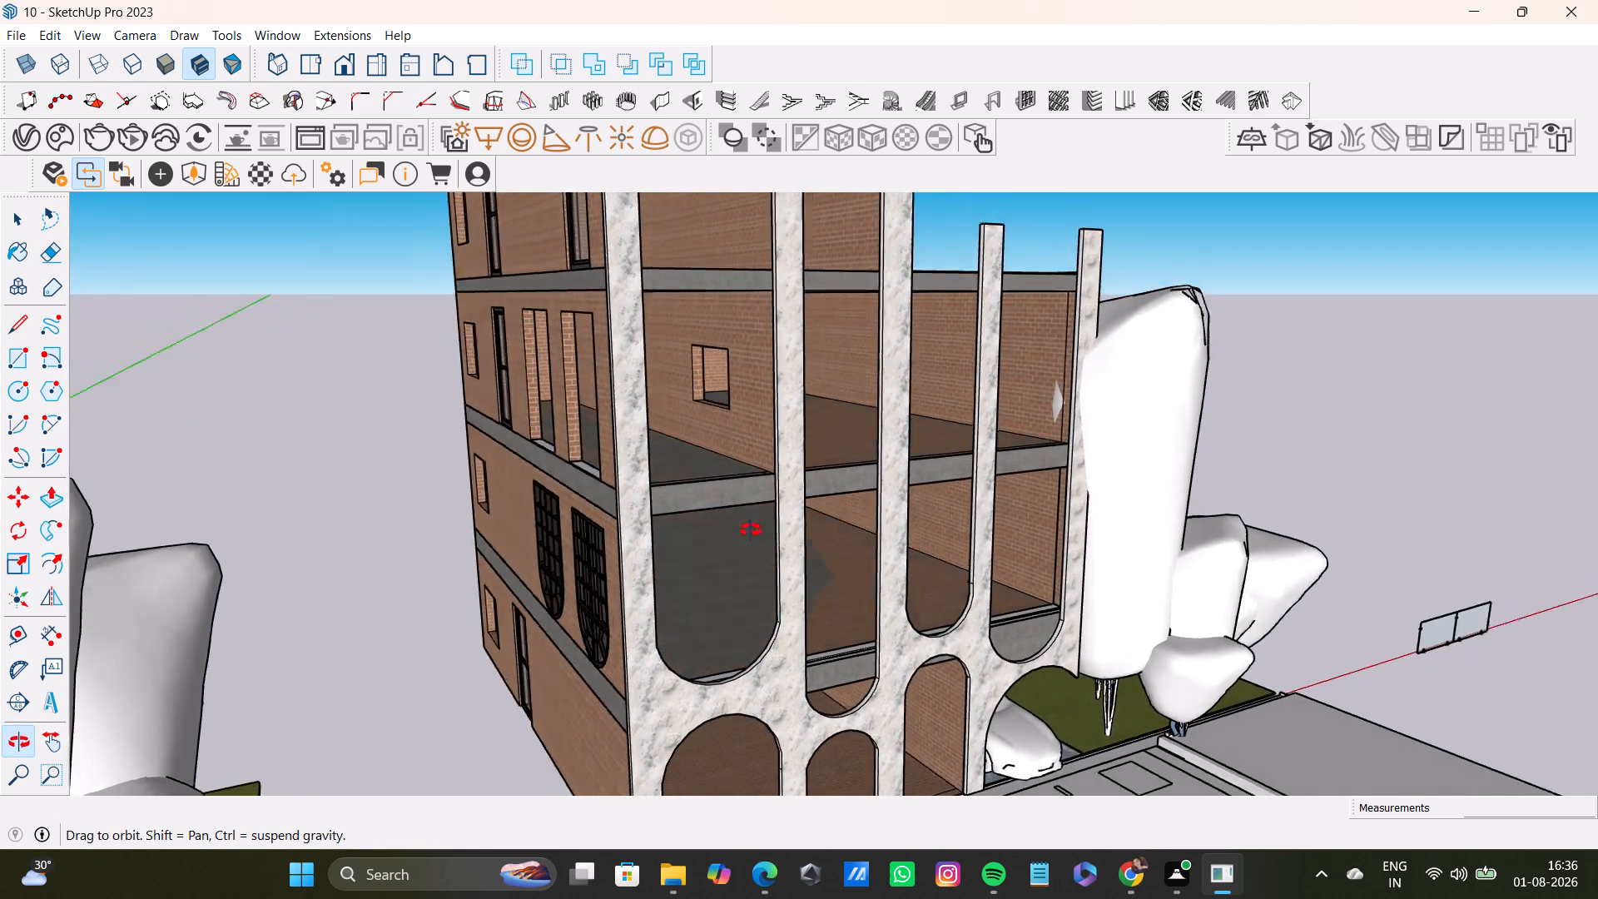
middle_click_drag(751, 530, 682, 539)
middle_click_drag(677, 541, 541, 467, "shift")
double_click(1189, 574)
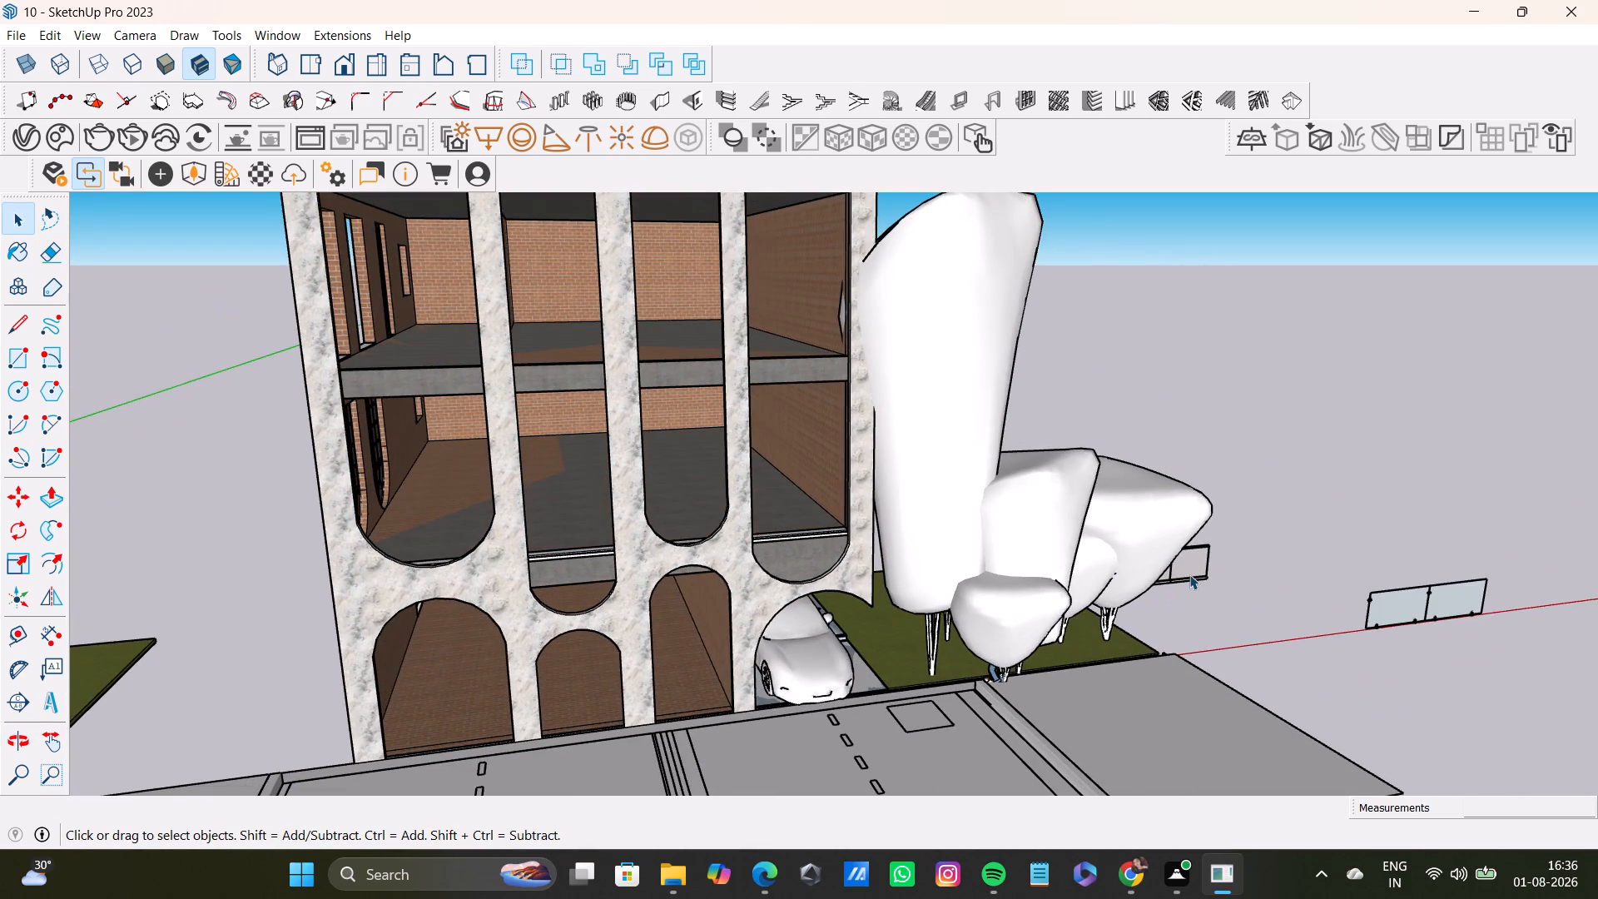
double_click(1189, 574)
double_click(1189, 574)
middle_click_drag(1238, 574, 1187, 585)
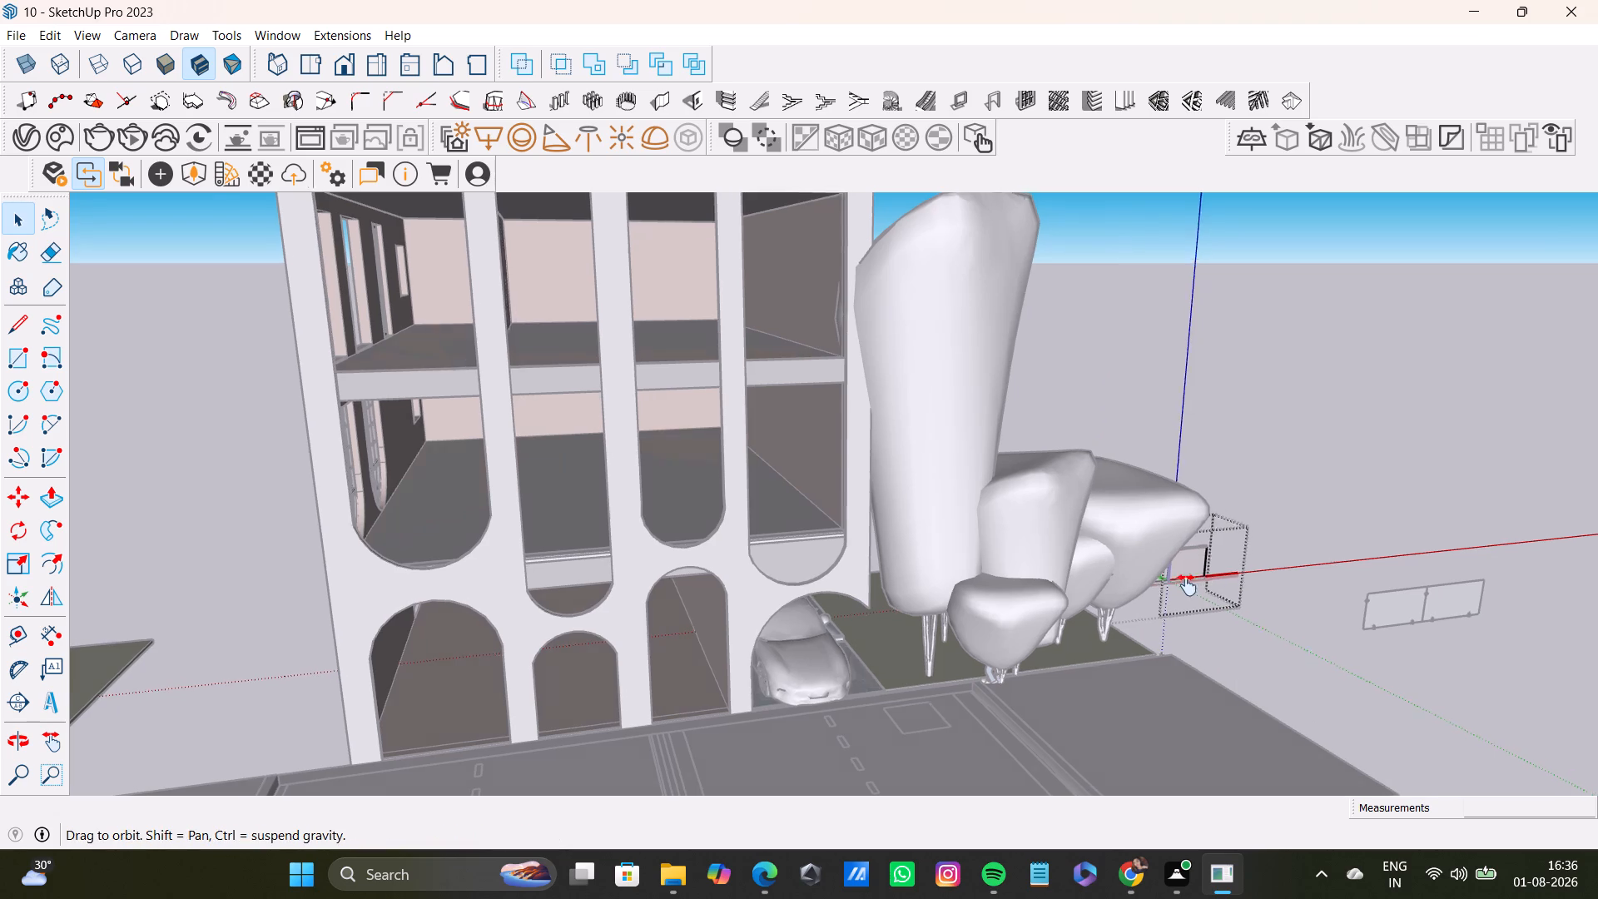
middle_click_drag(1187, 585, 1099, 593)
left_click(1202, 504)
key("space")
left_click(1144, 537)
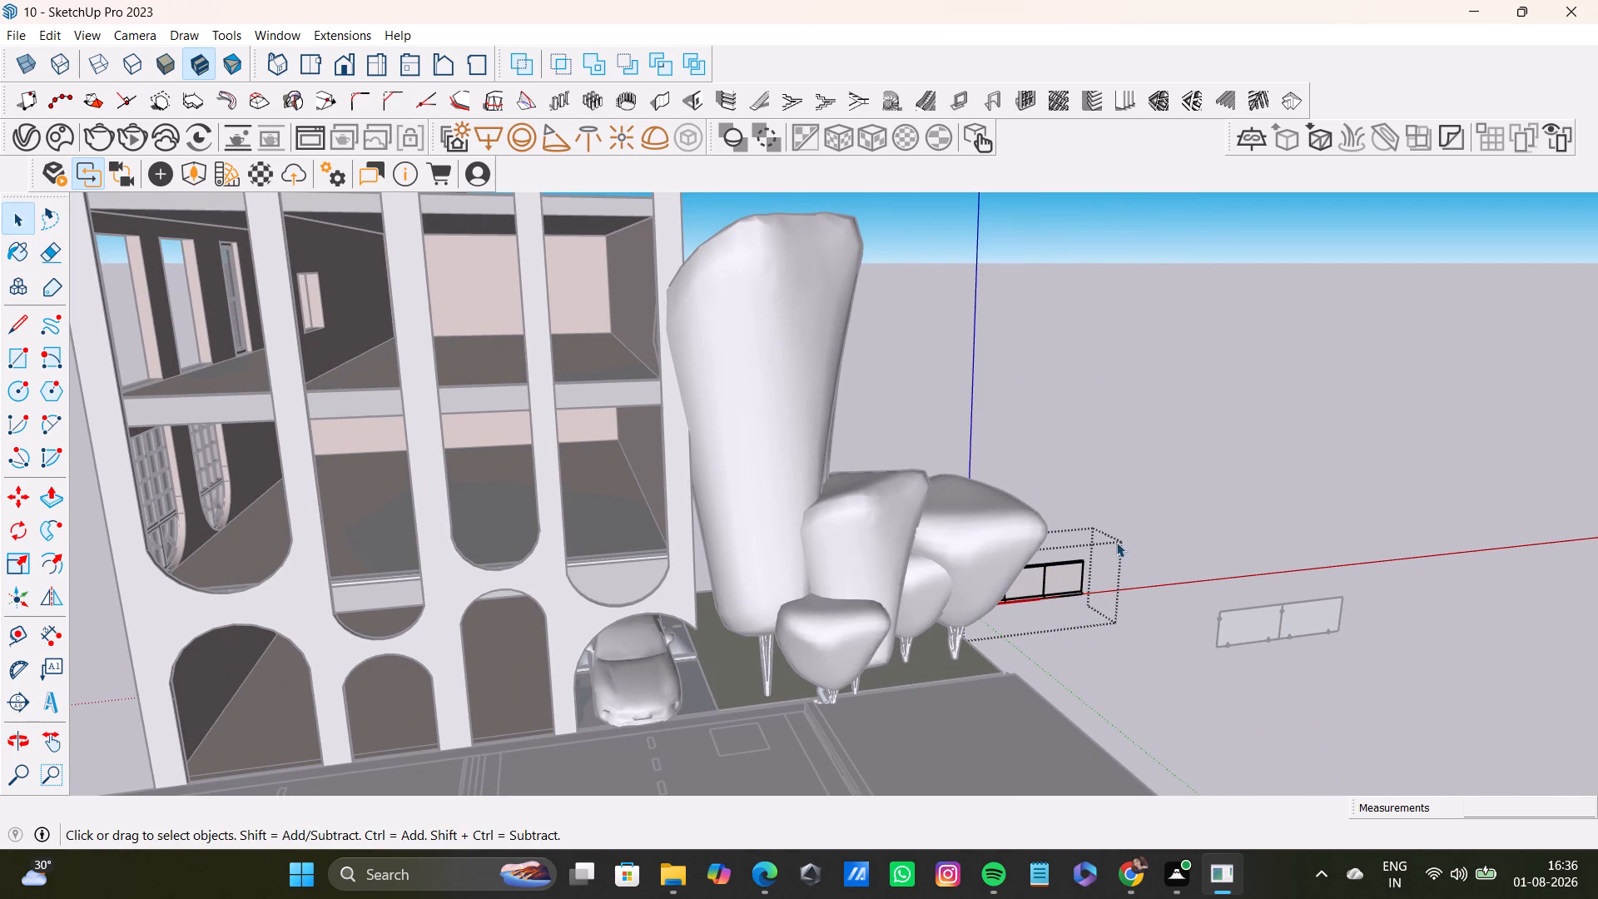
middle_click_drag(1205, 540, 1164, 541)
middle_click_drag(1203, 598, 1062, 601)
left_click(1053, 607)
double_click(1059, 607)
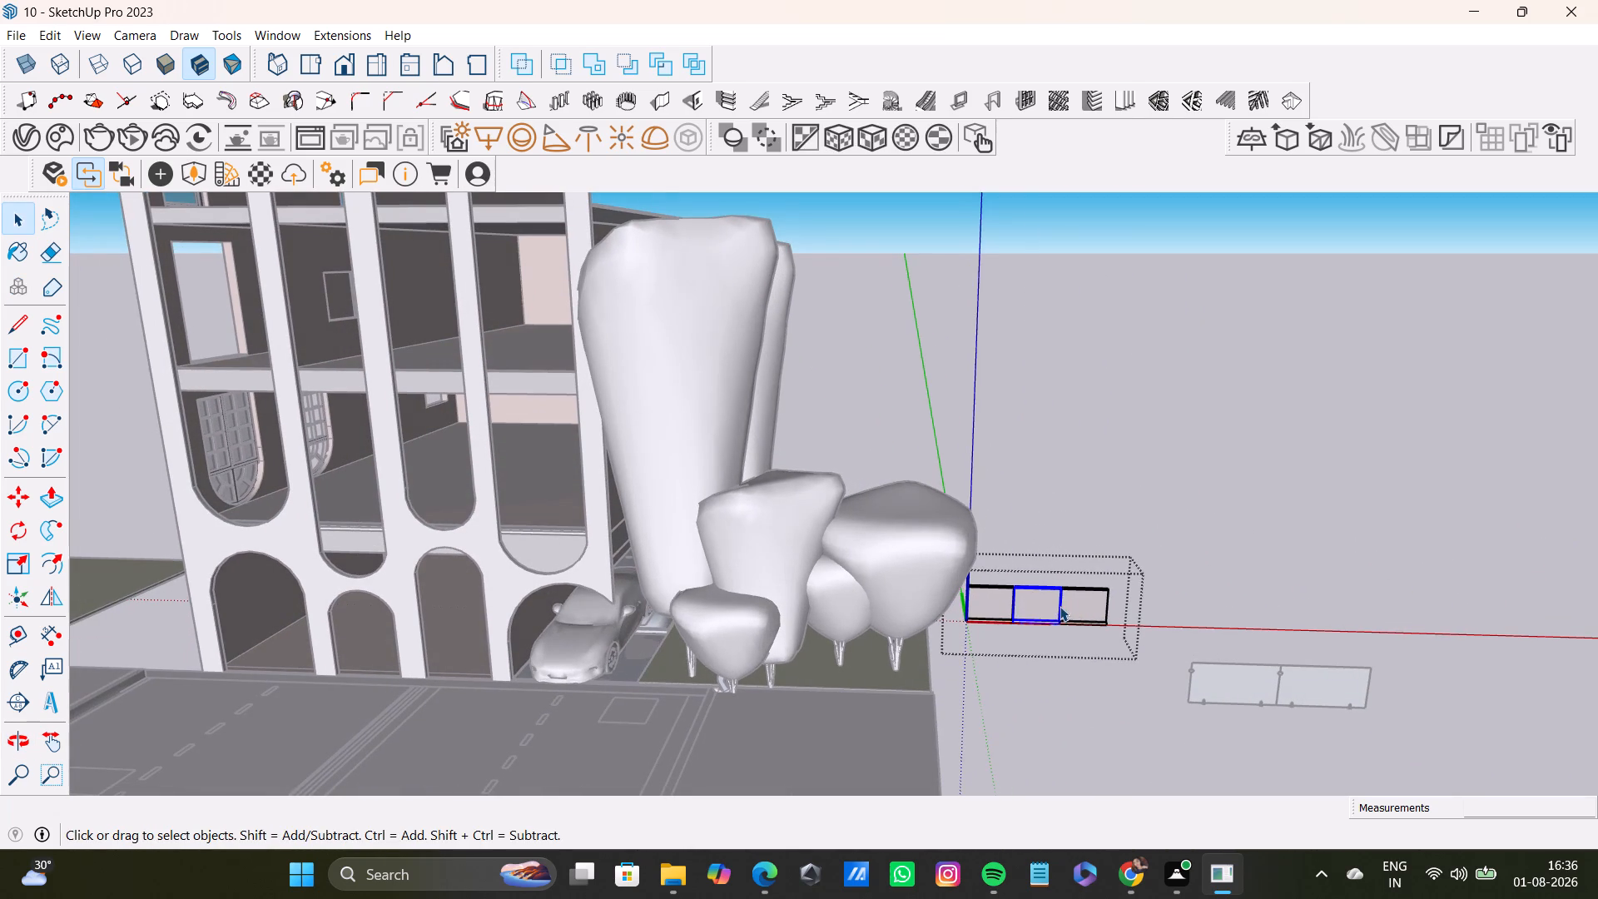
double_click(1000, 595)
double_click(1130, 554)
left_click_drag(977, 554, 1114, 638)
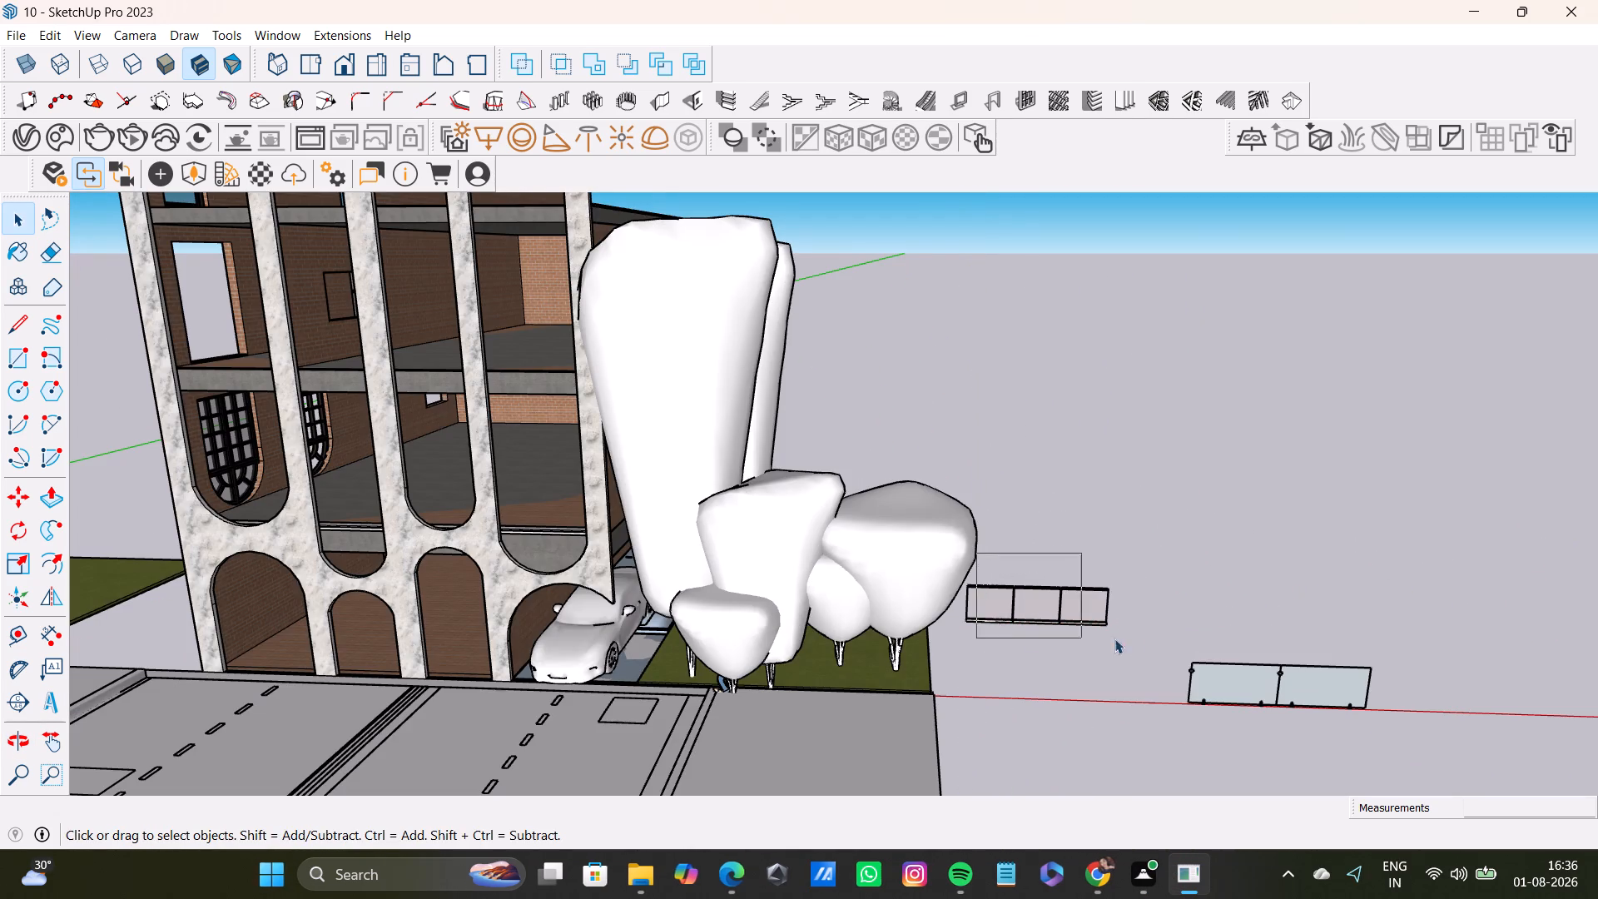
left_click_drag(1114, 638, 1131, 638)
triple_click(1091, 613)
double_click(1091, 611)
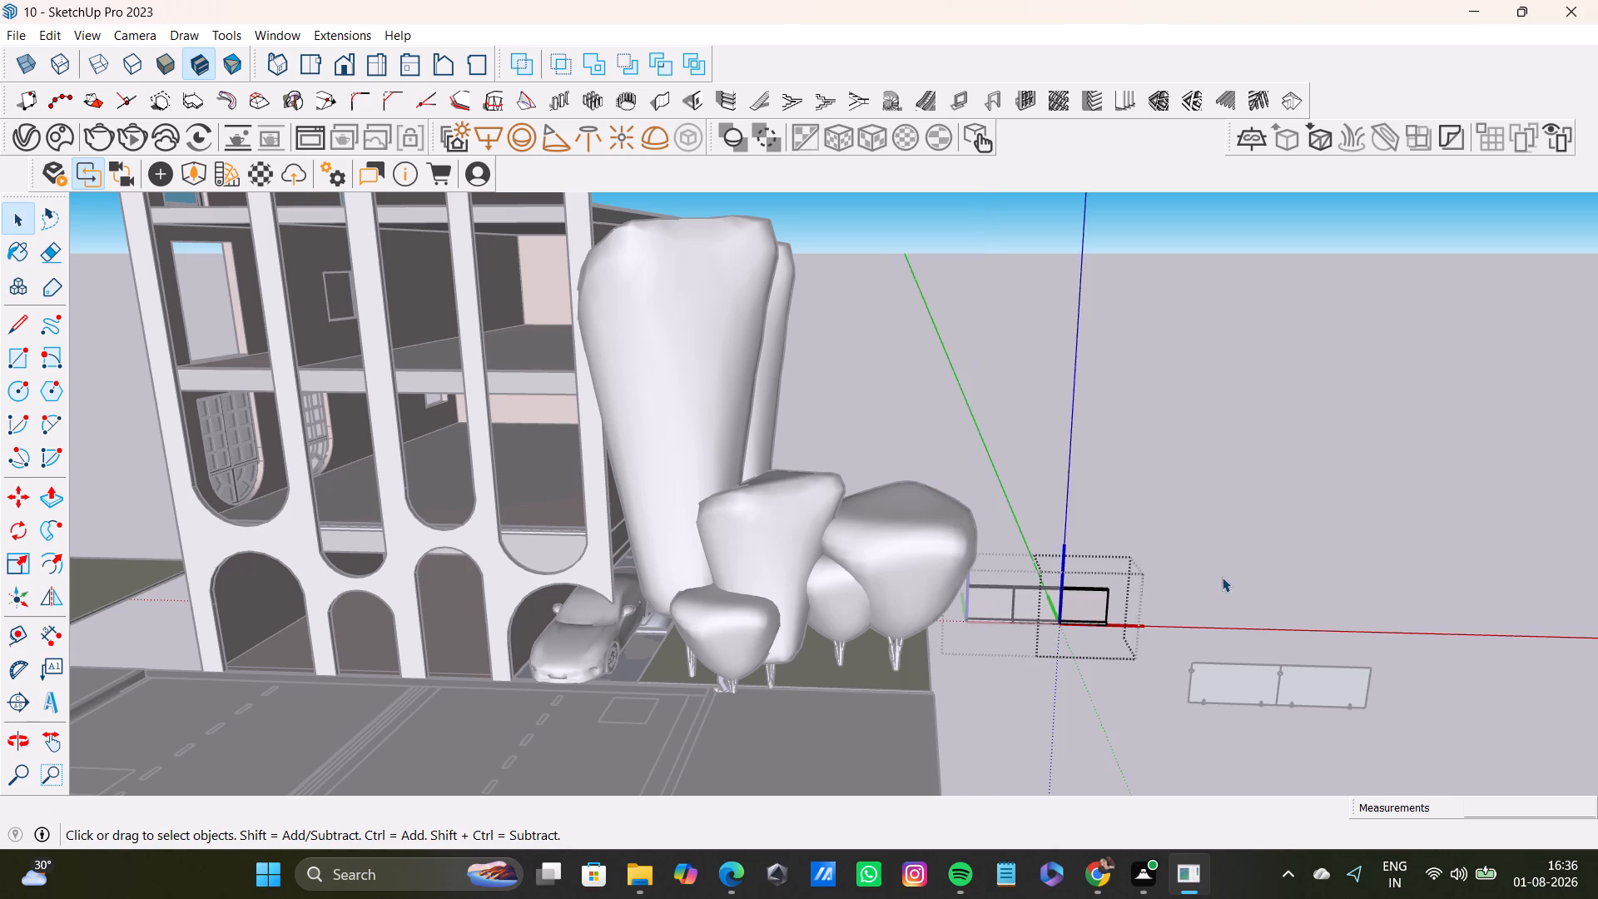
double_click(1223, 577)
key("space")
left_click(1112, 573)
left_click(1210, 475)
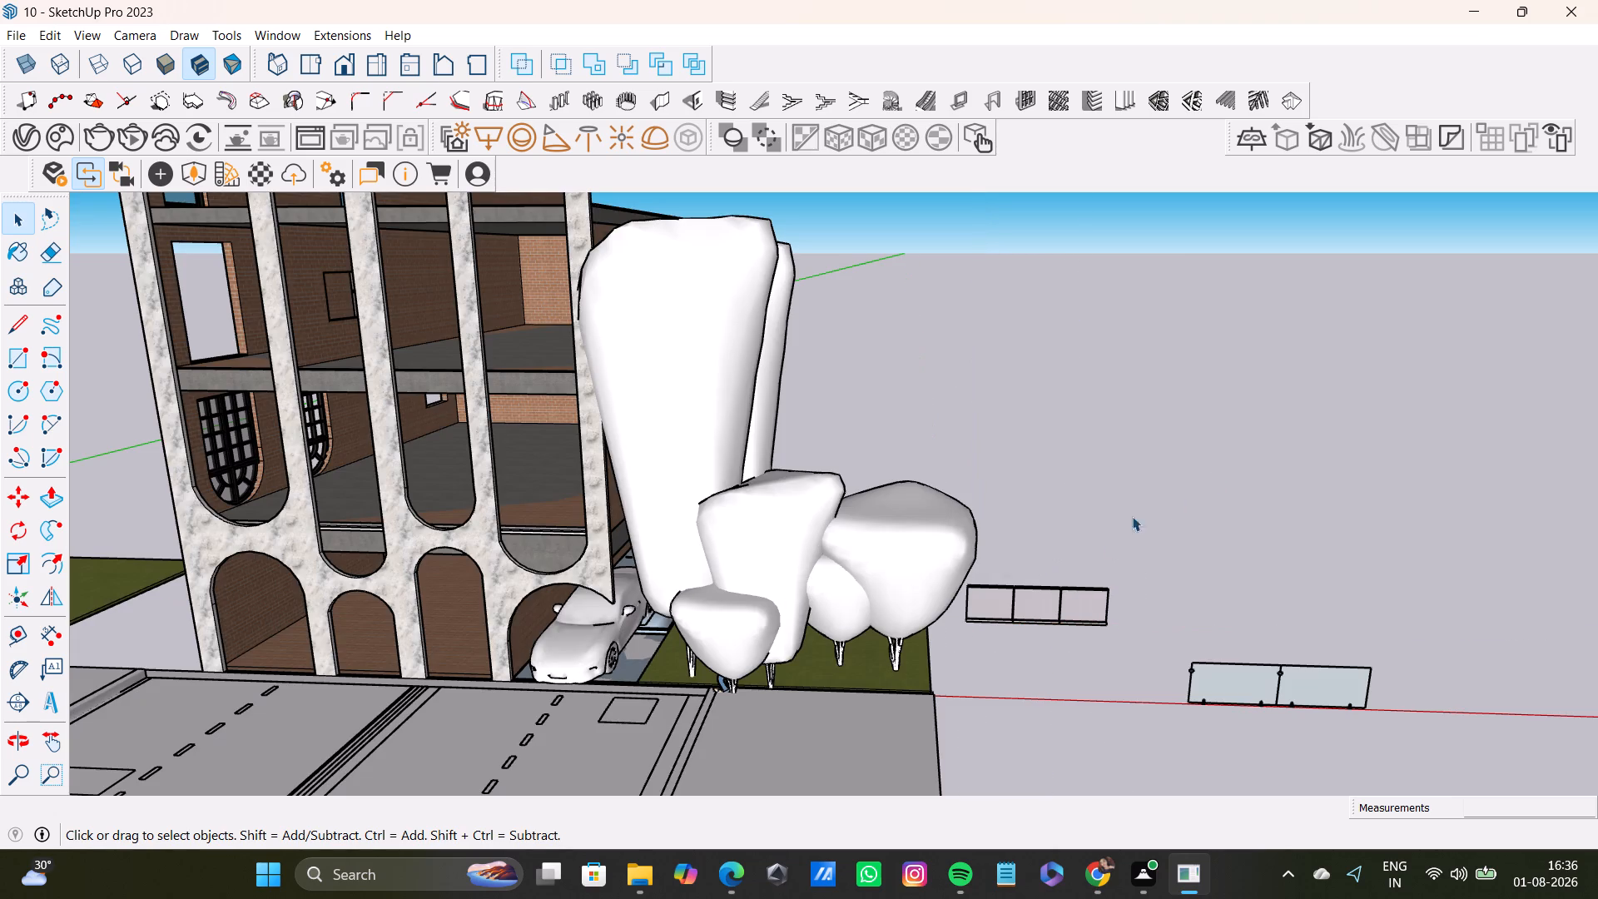
Move the three-panel railing about 13' 10 9/16" away from the trees, along the red axis.
left_click(1073, 584)
left_click(1065, 594)
key("m")
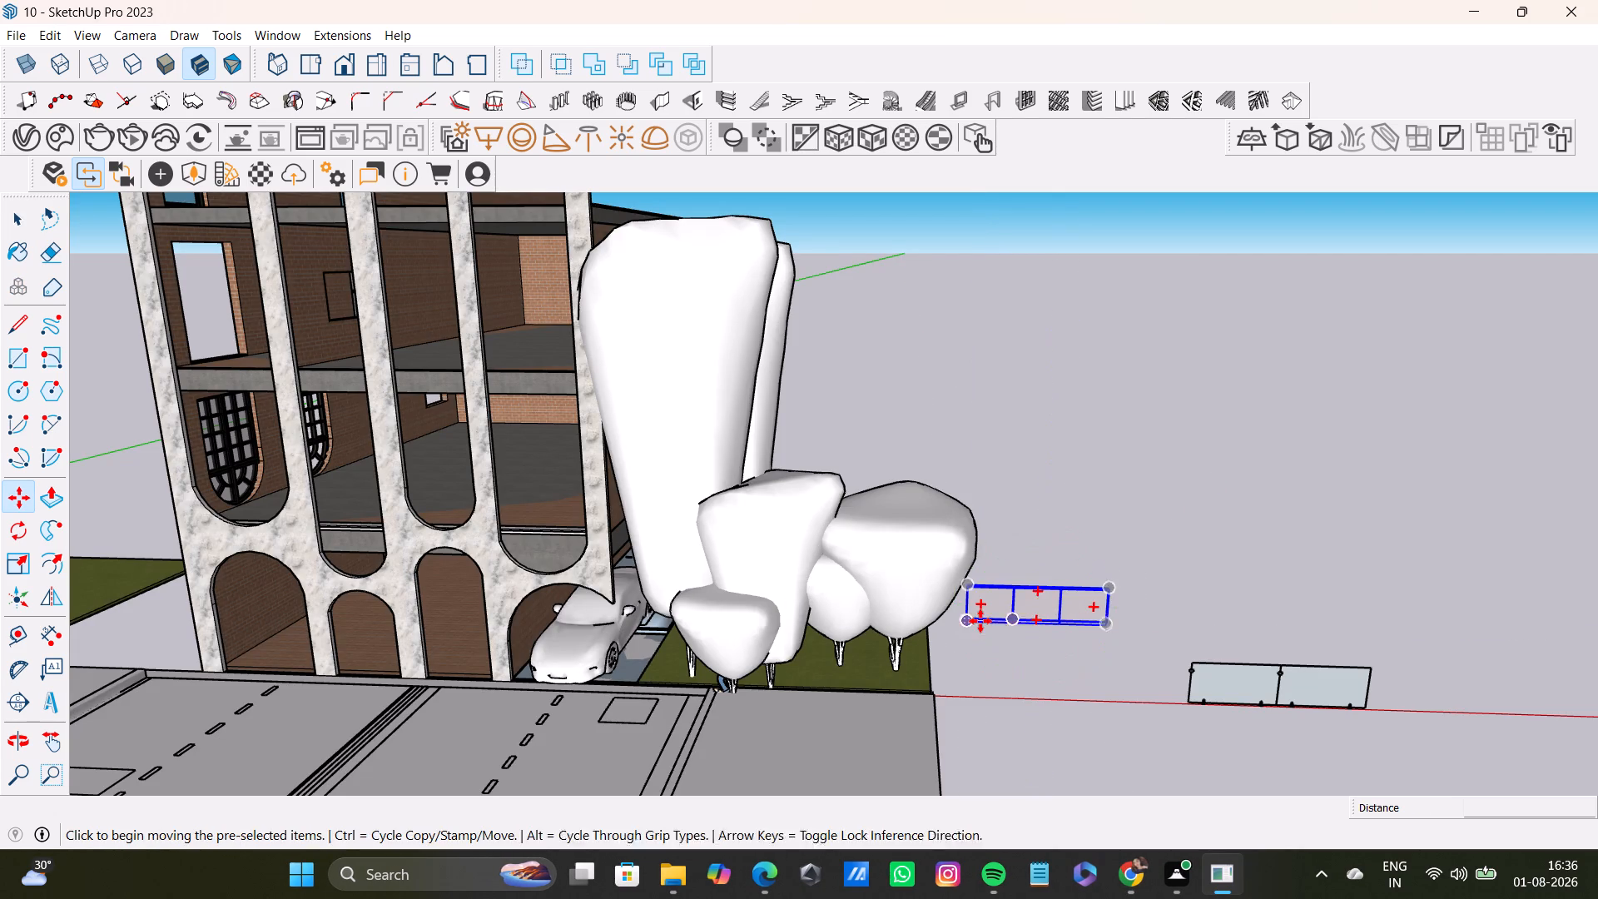
left_click_drag(965, 623, 989, 622)
left_click(1127, 621)
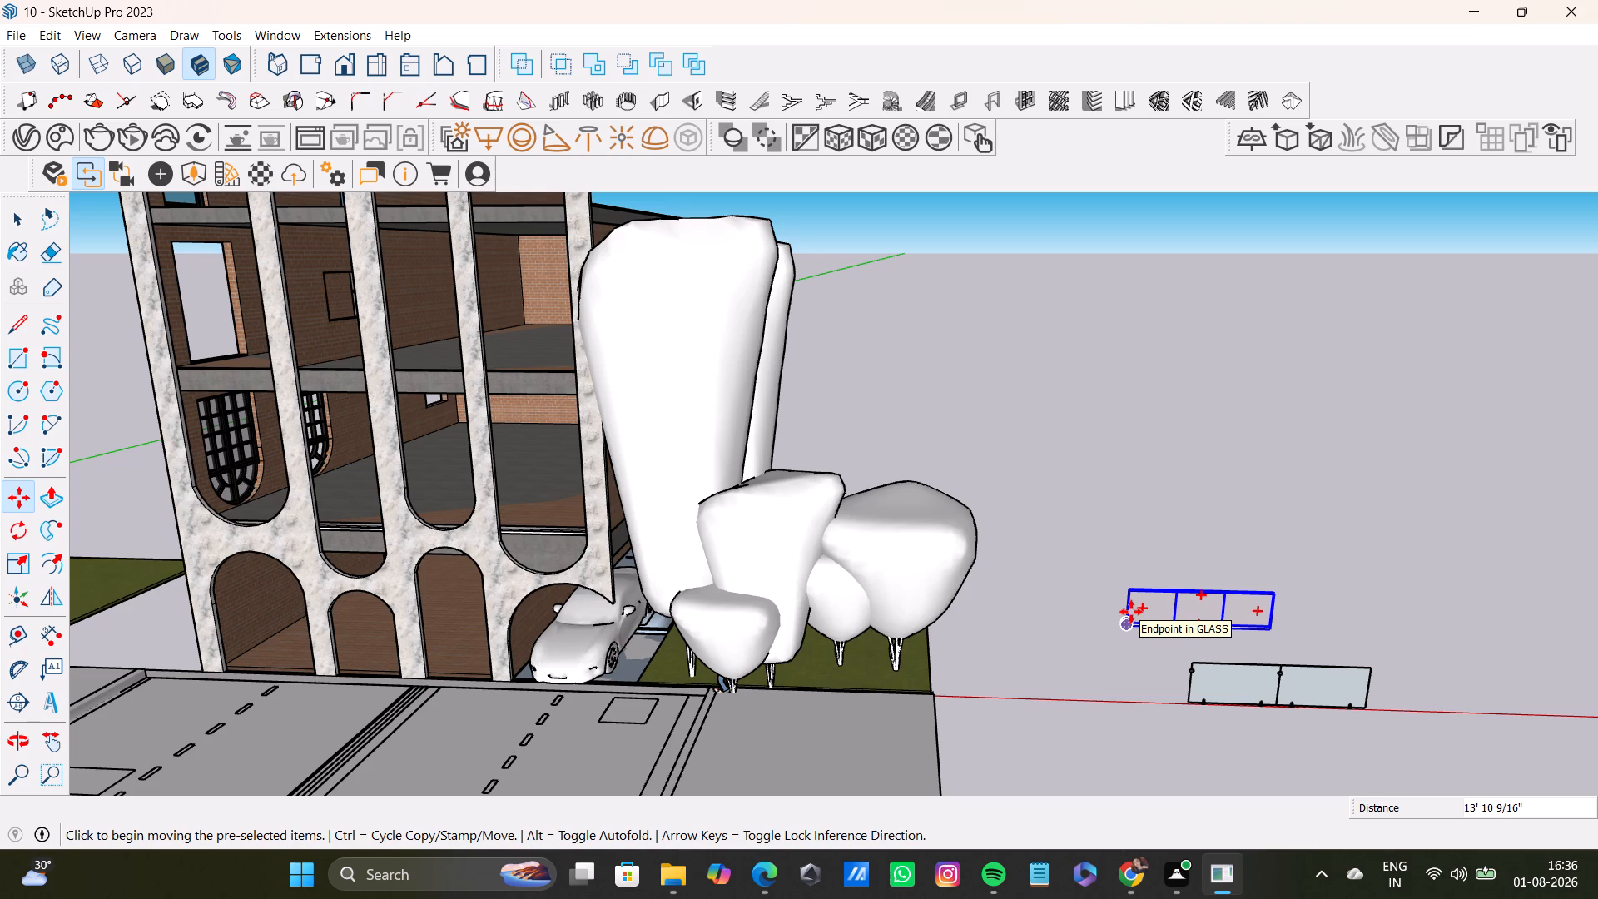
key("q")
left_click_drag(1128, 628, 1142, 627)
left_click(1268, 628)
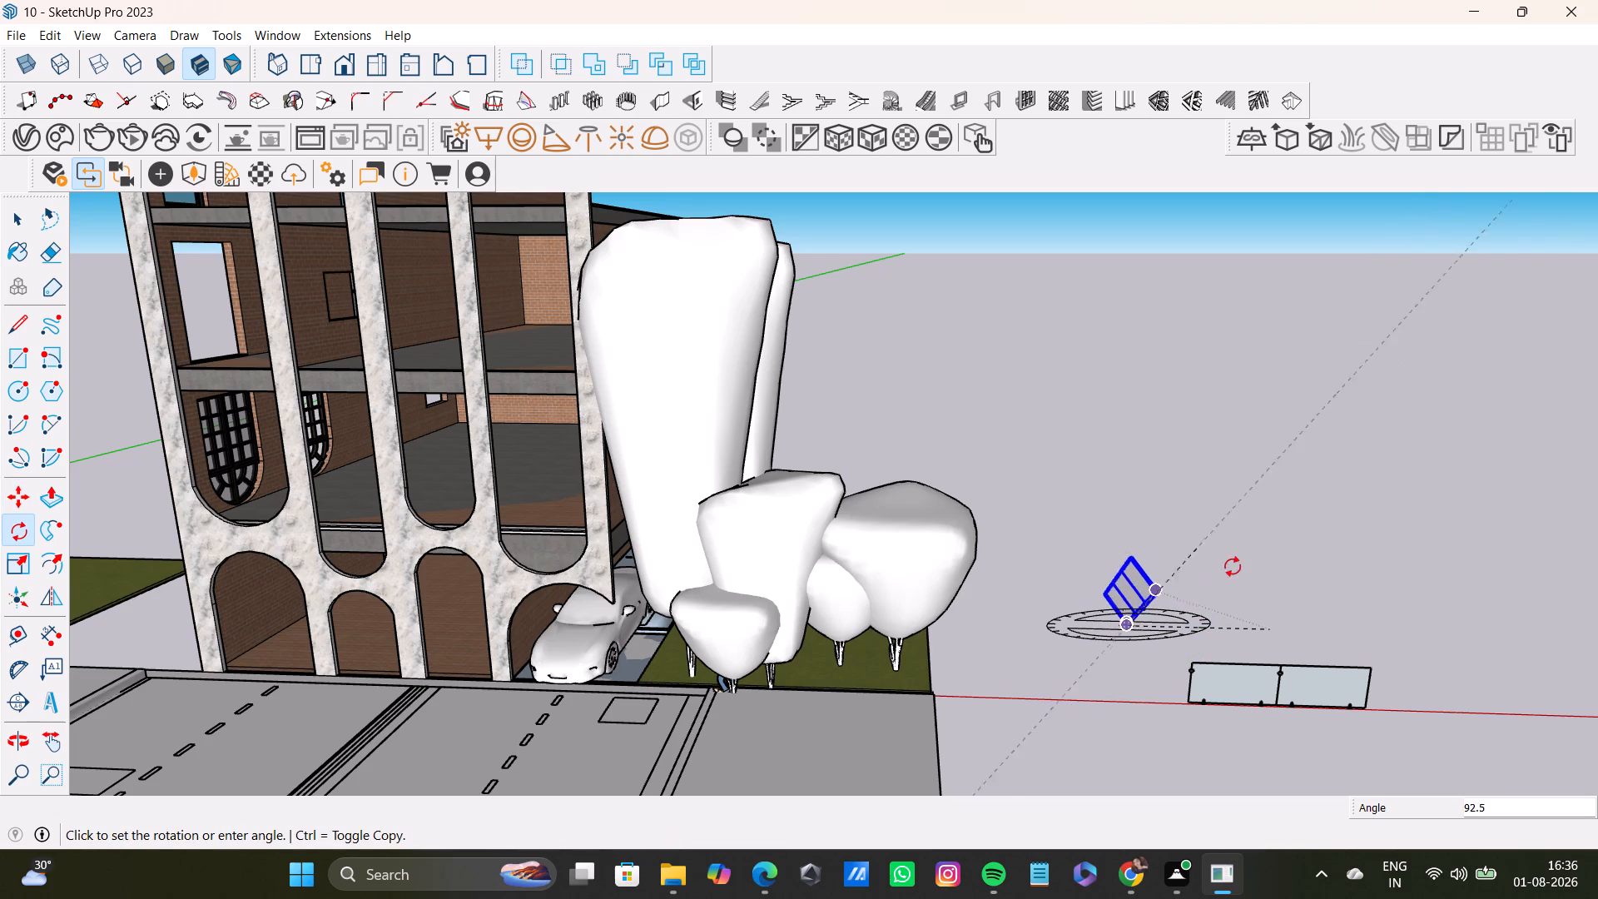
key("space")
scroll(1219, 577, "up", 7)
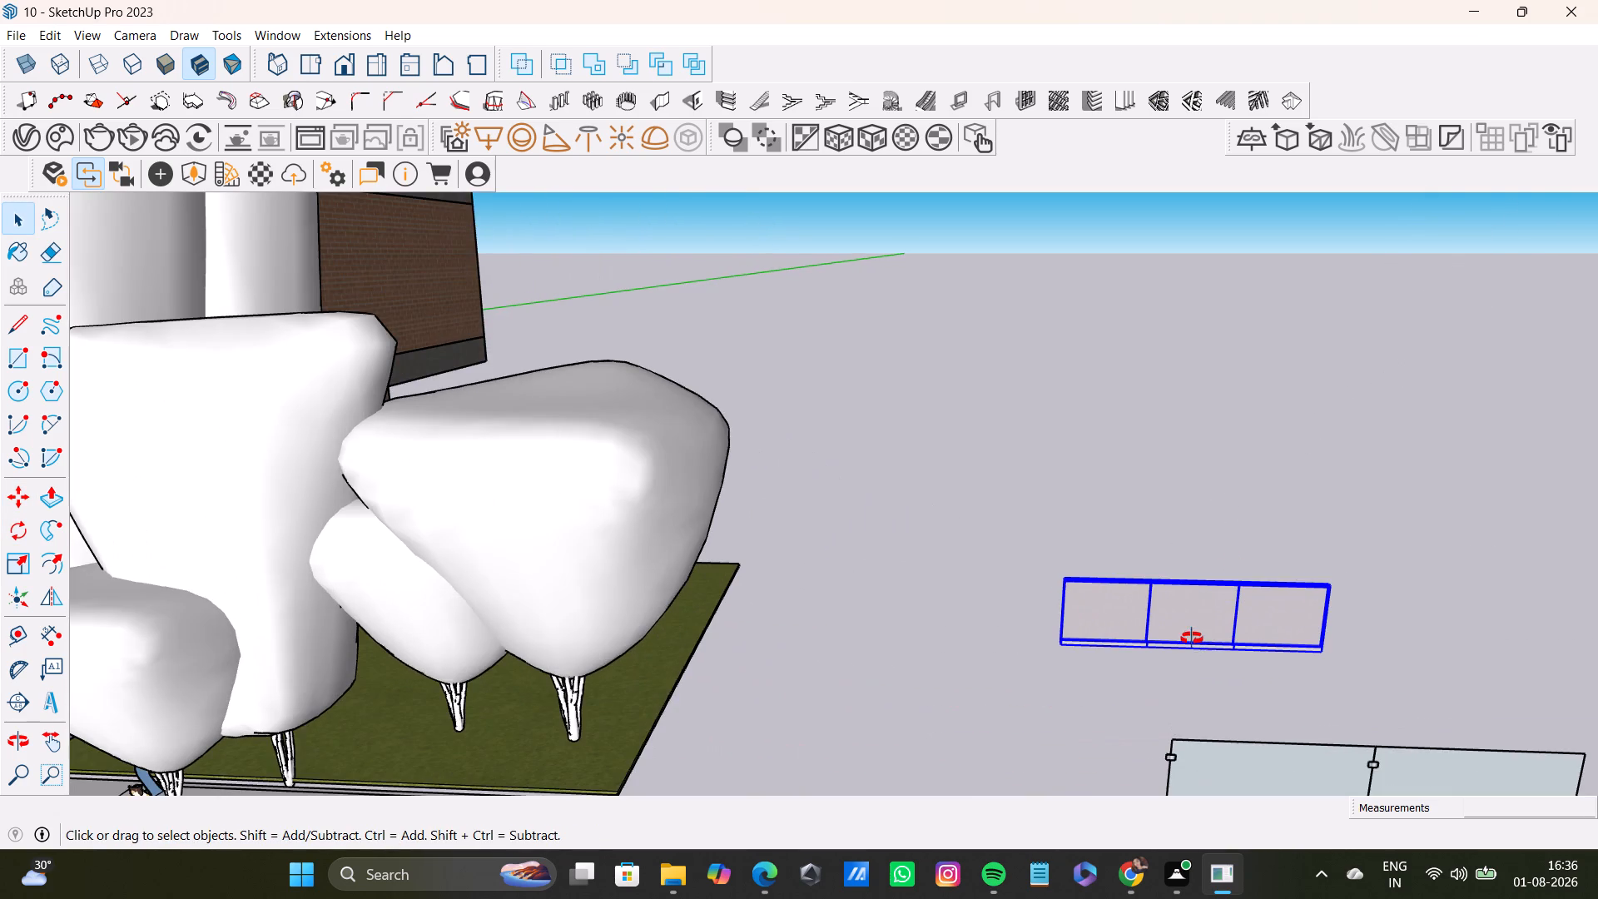
Rotate the three-panel railing 90 degrees about its bottom end corner, flat on the ground plane.
middle_click_drag(1200, 558, 1235, 656)
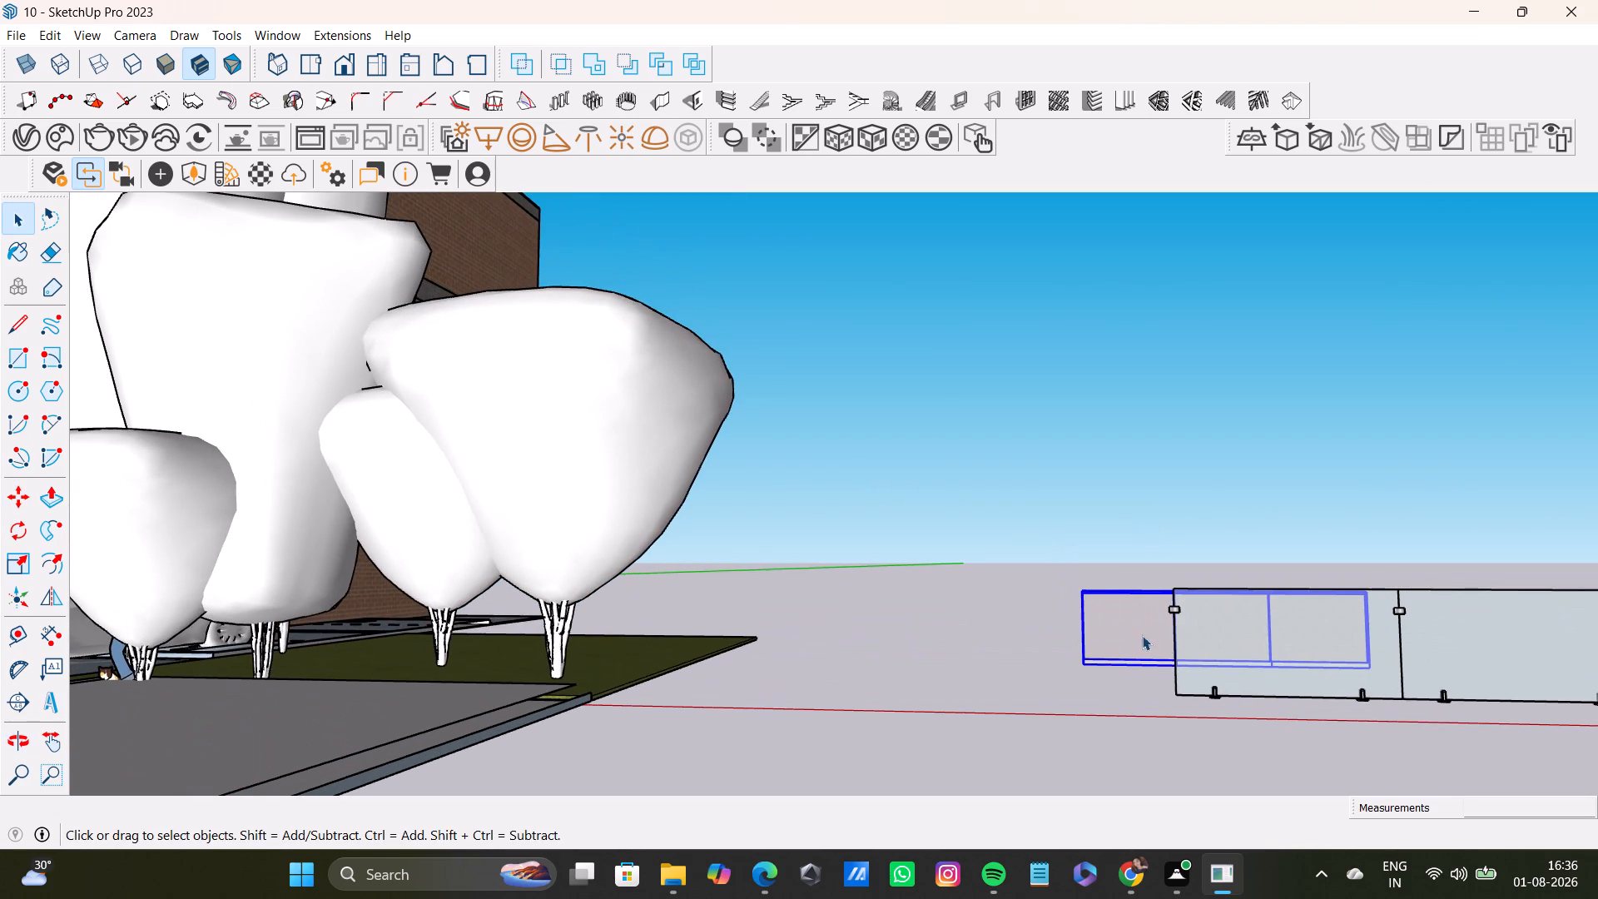
middle_click_drag(1233, 651, 1342, 776)
key("q")
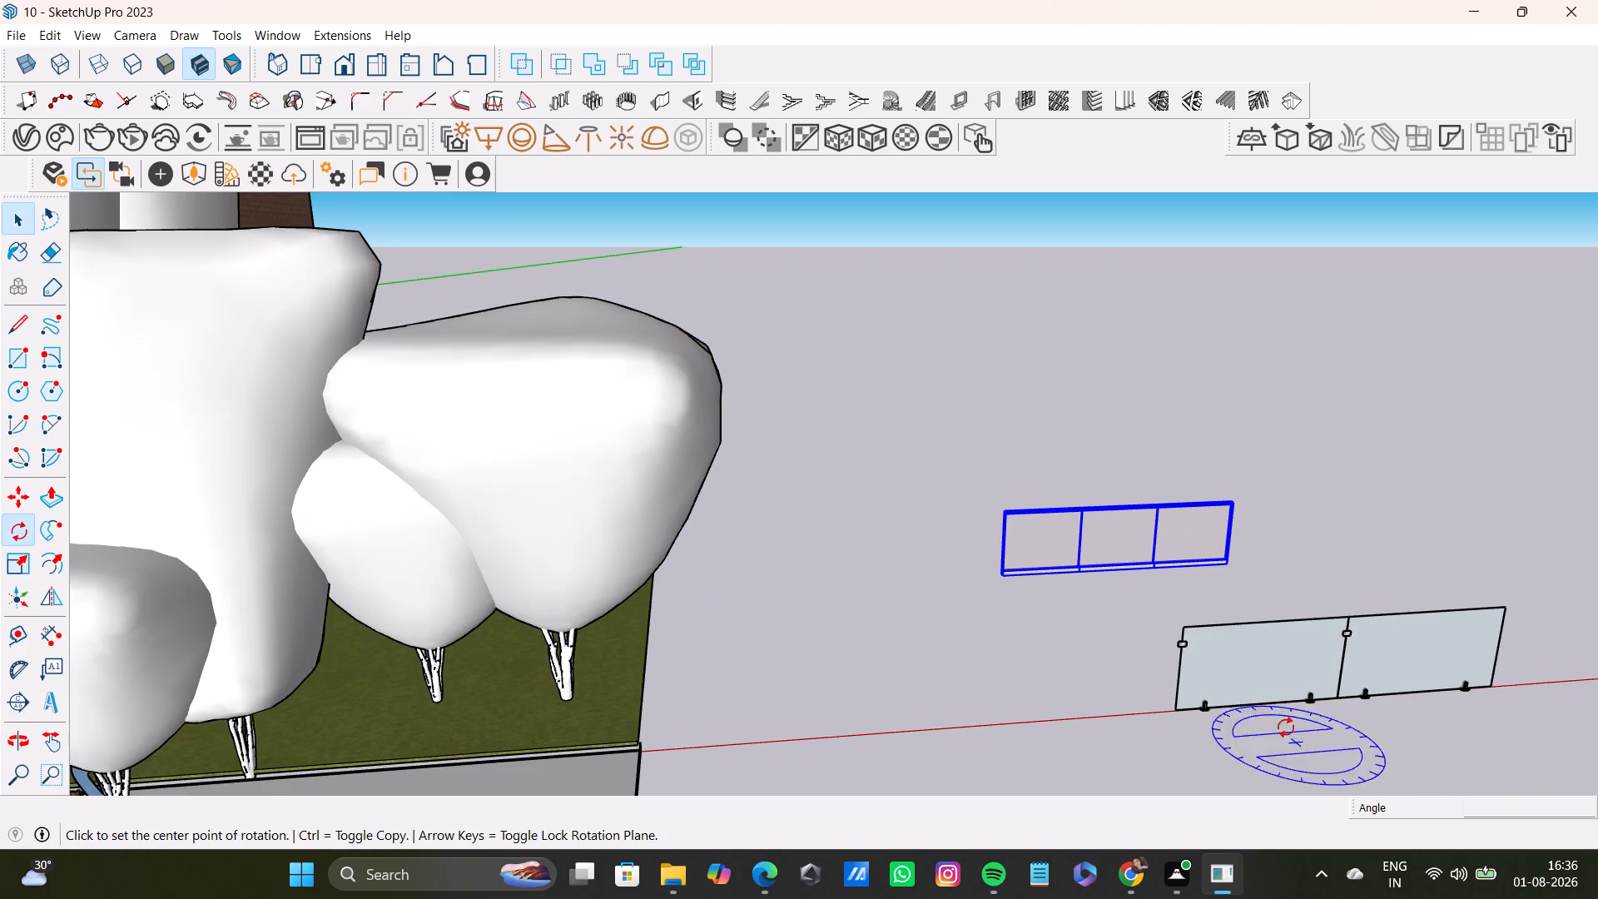
left_click_drag(1009, 570, 1030, 569)
left_click(1227, 566)
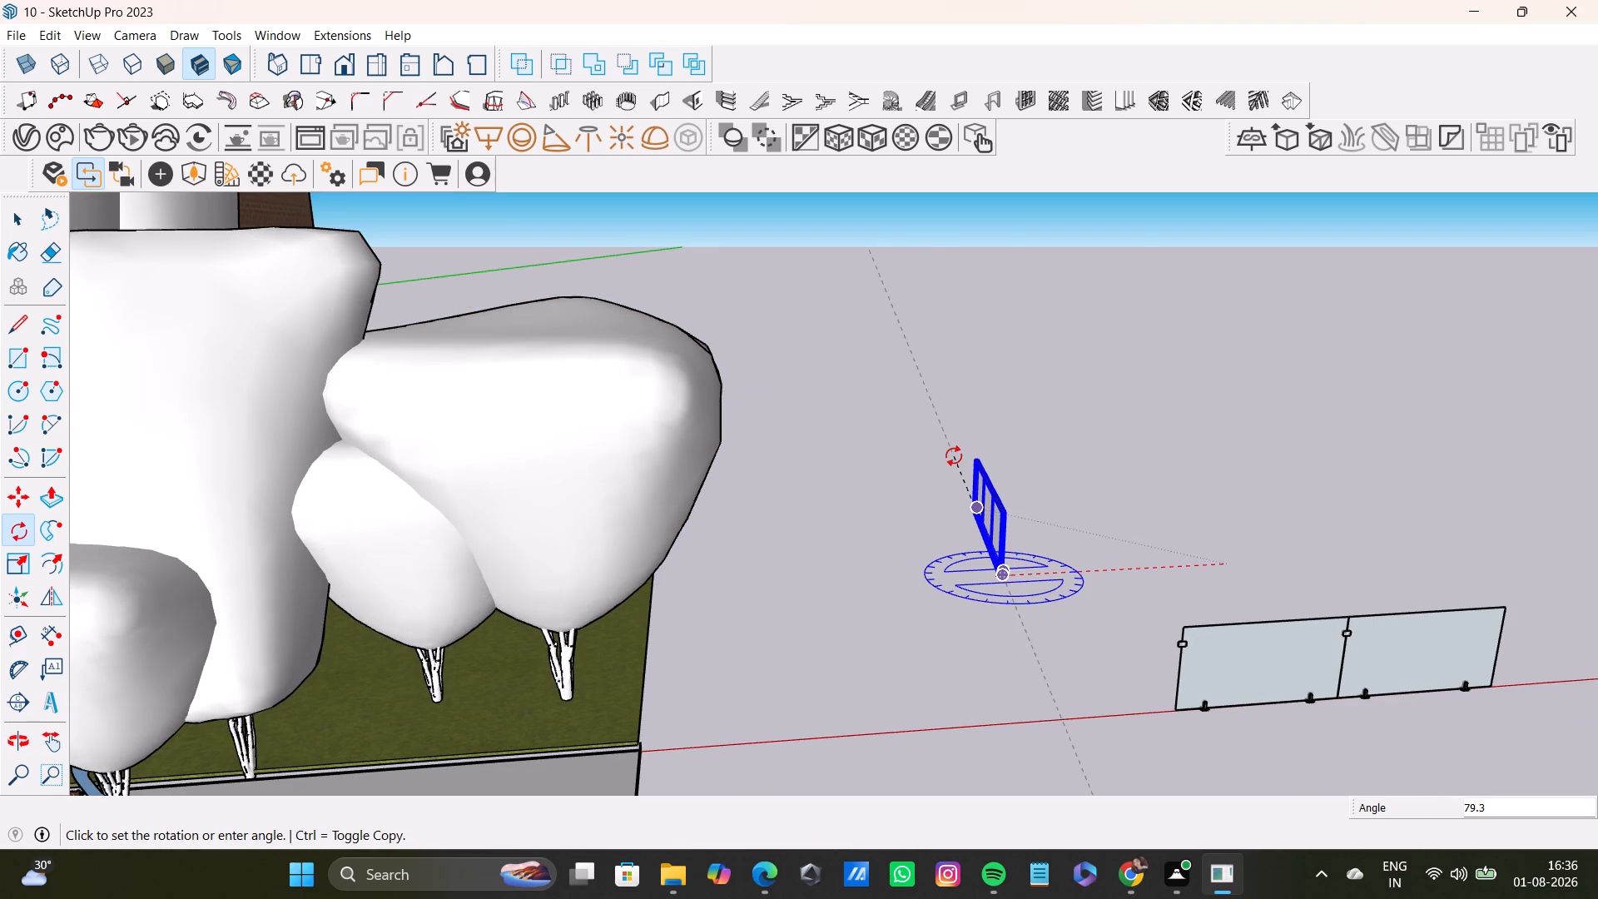
type("90")
key("Return")
key("space")
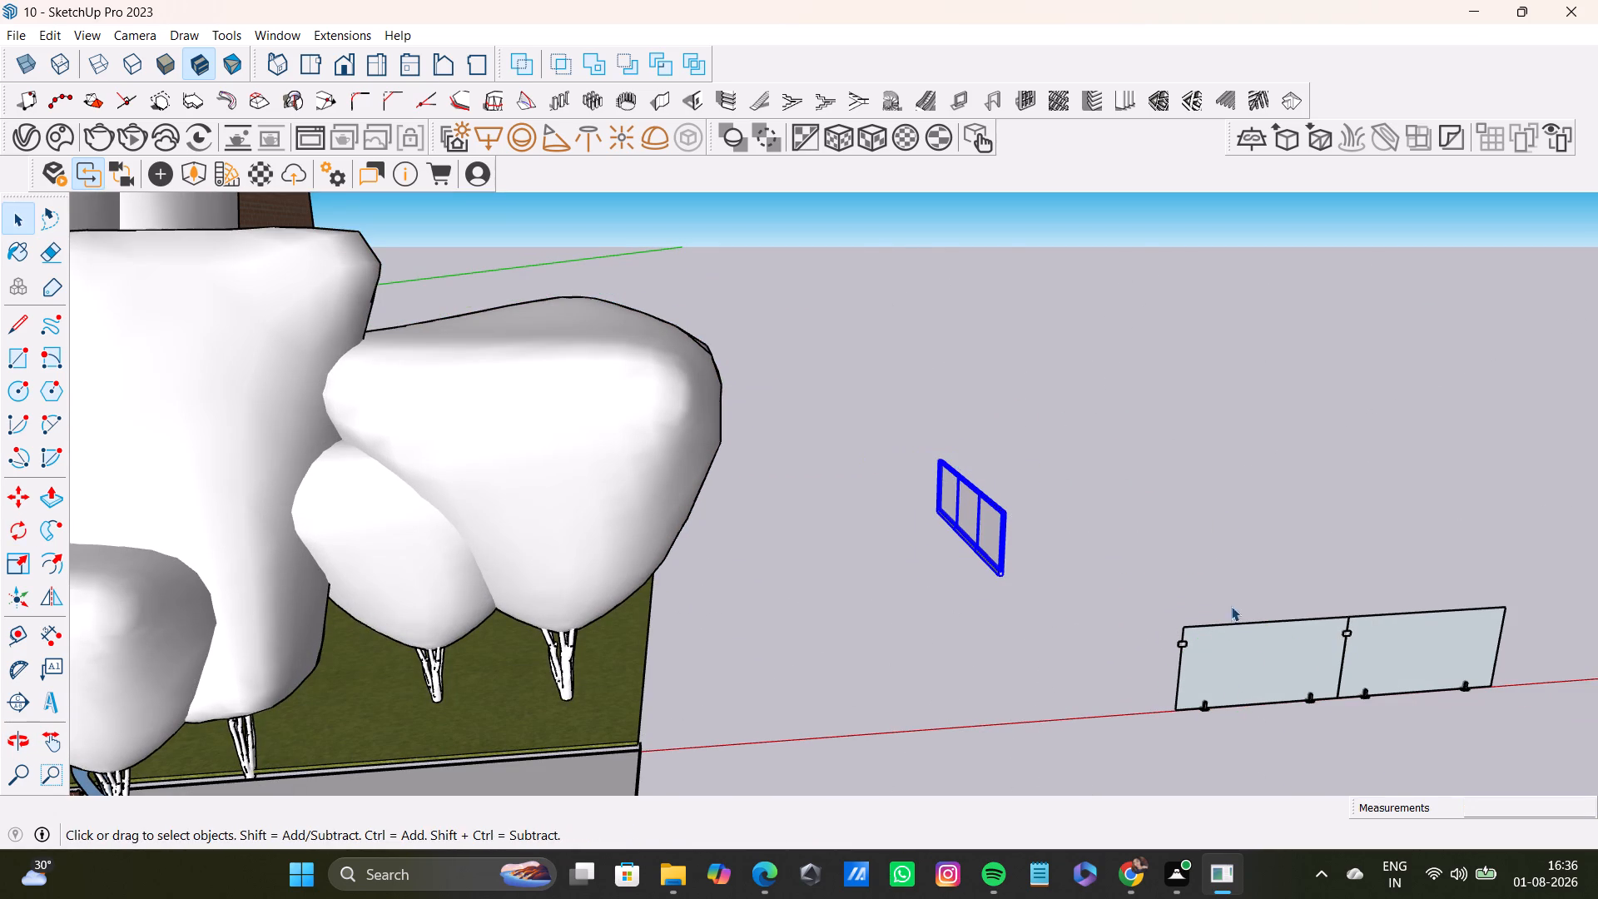
Copy the rotated railing to the bottom corner of the side-wall opening nearest the arched facade, above the arched windows.
middle_click_drag(1108, 584, 1202, 579)
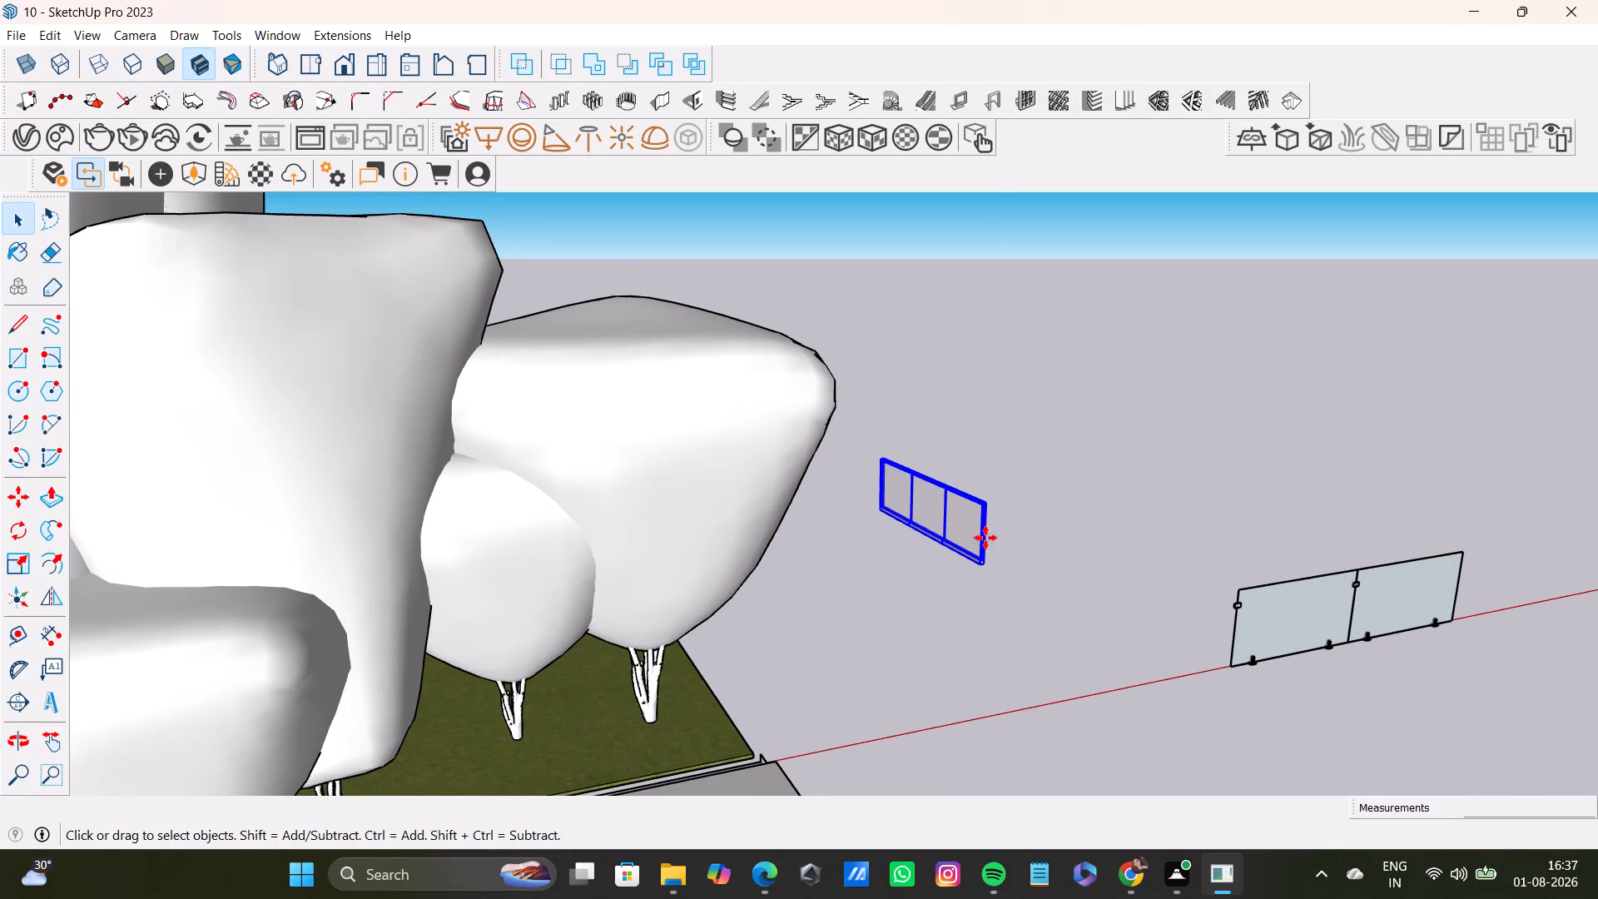
key("m")
left_click(985, 569)
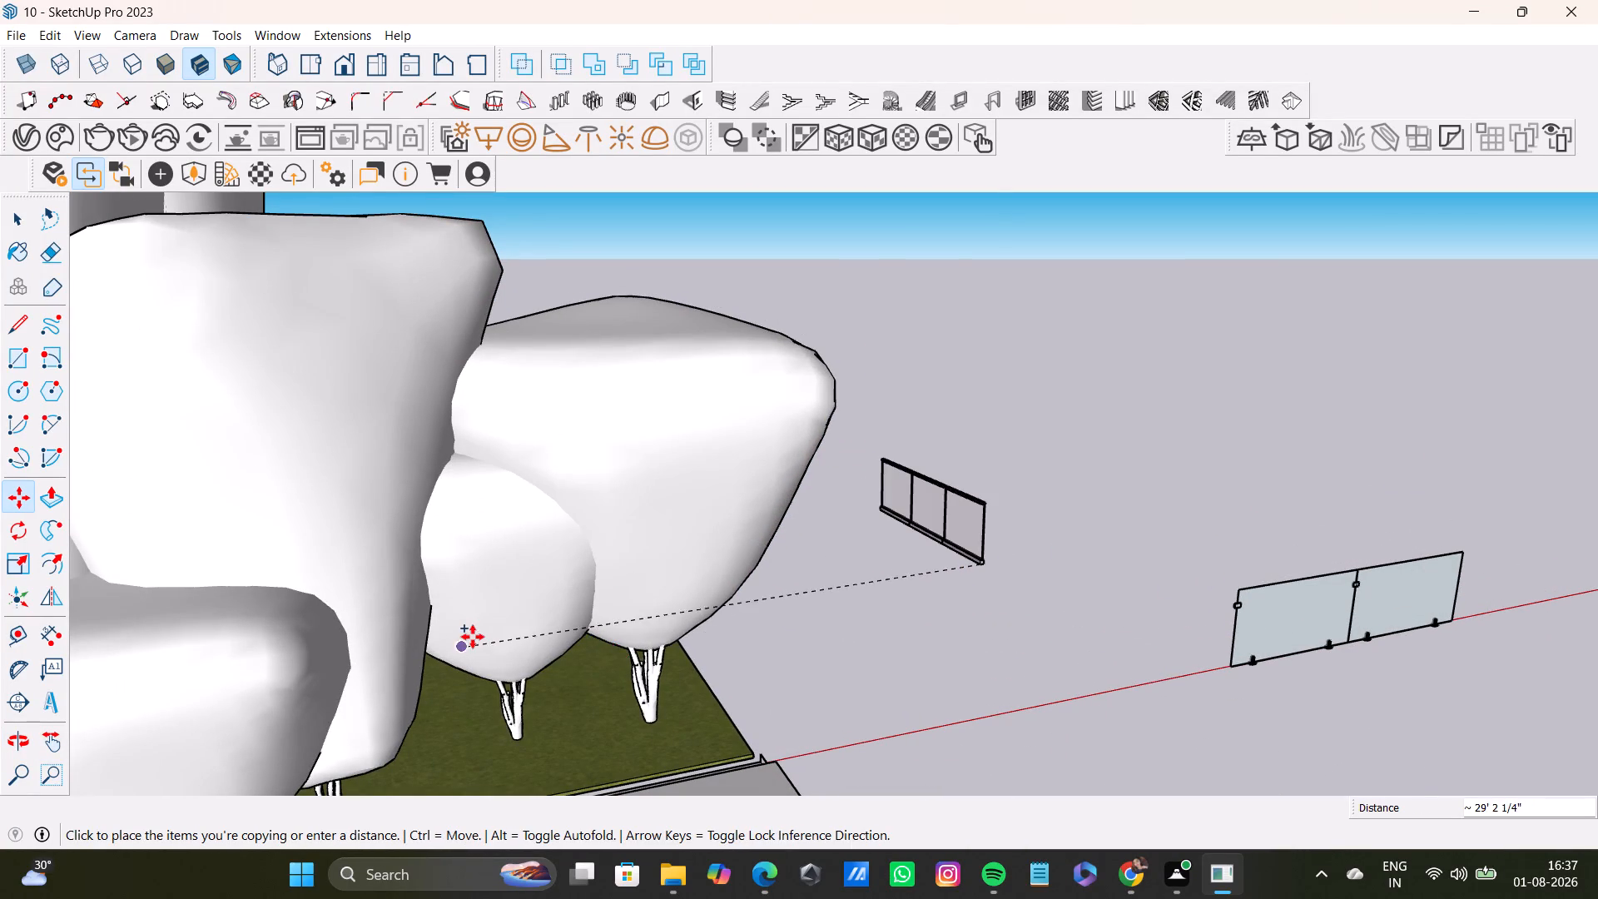
scroll(476, 633, "down", 12)
middle_click_drag(151, 549, 1017, 616)
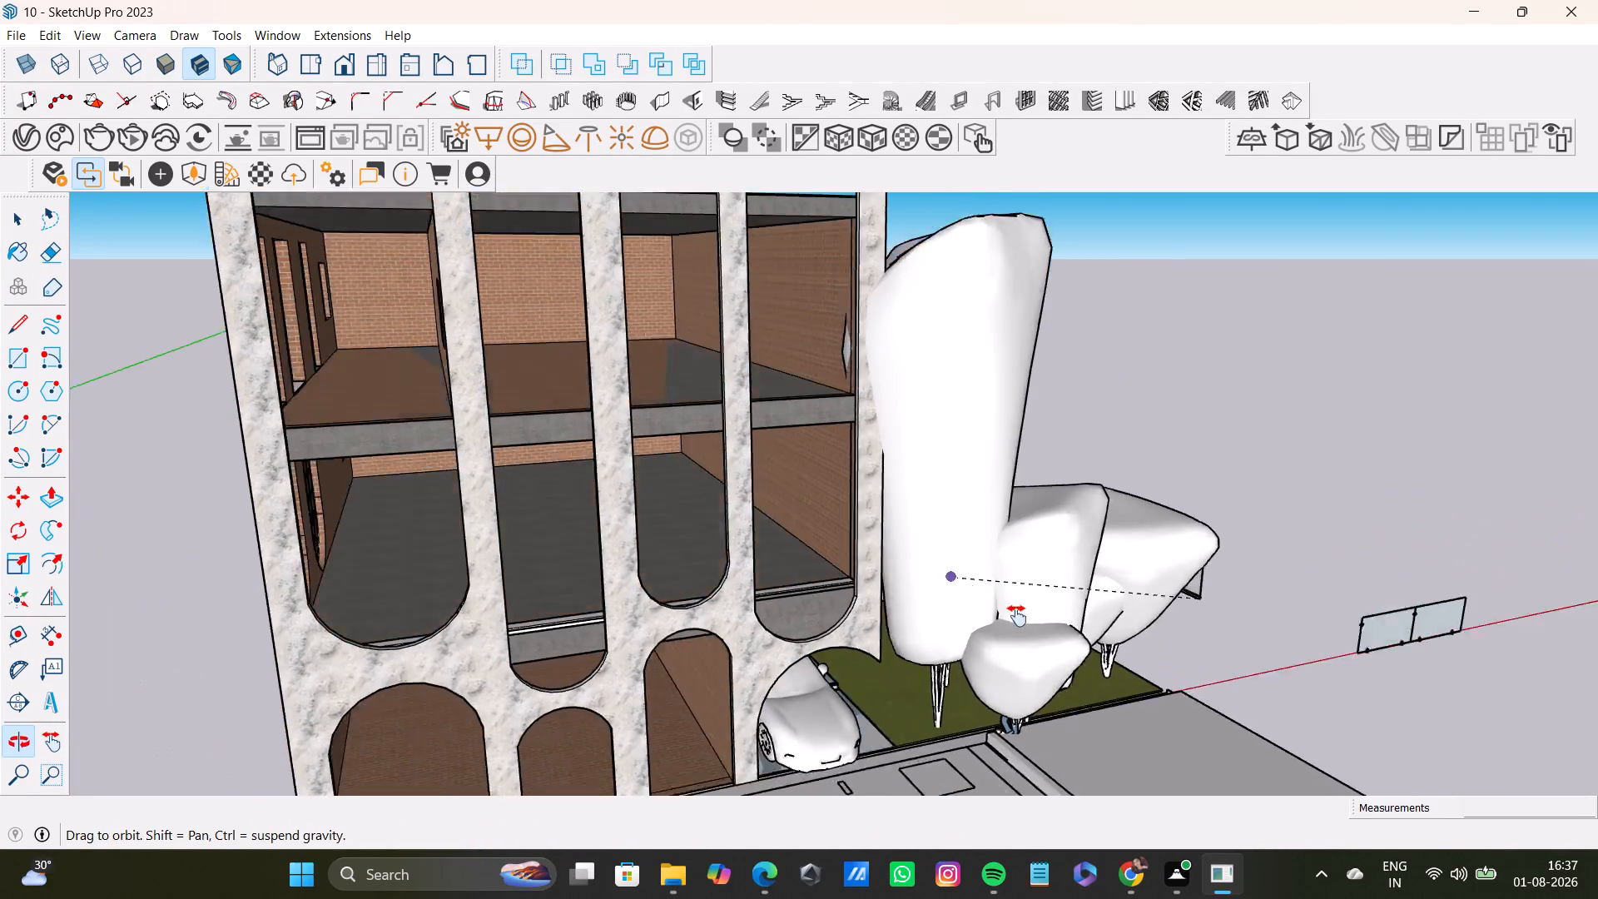
middle_click_drag(1017, 616, 1125, 636)
middle_click_drag(604, 635, 863, 667)
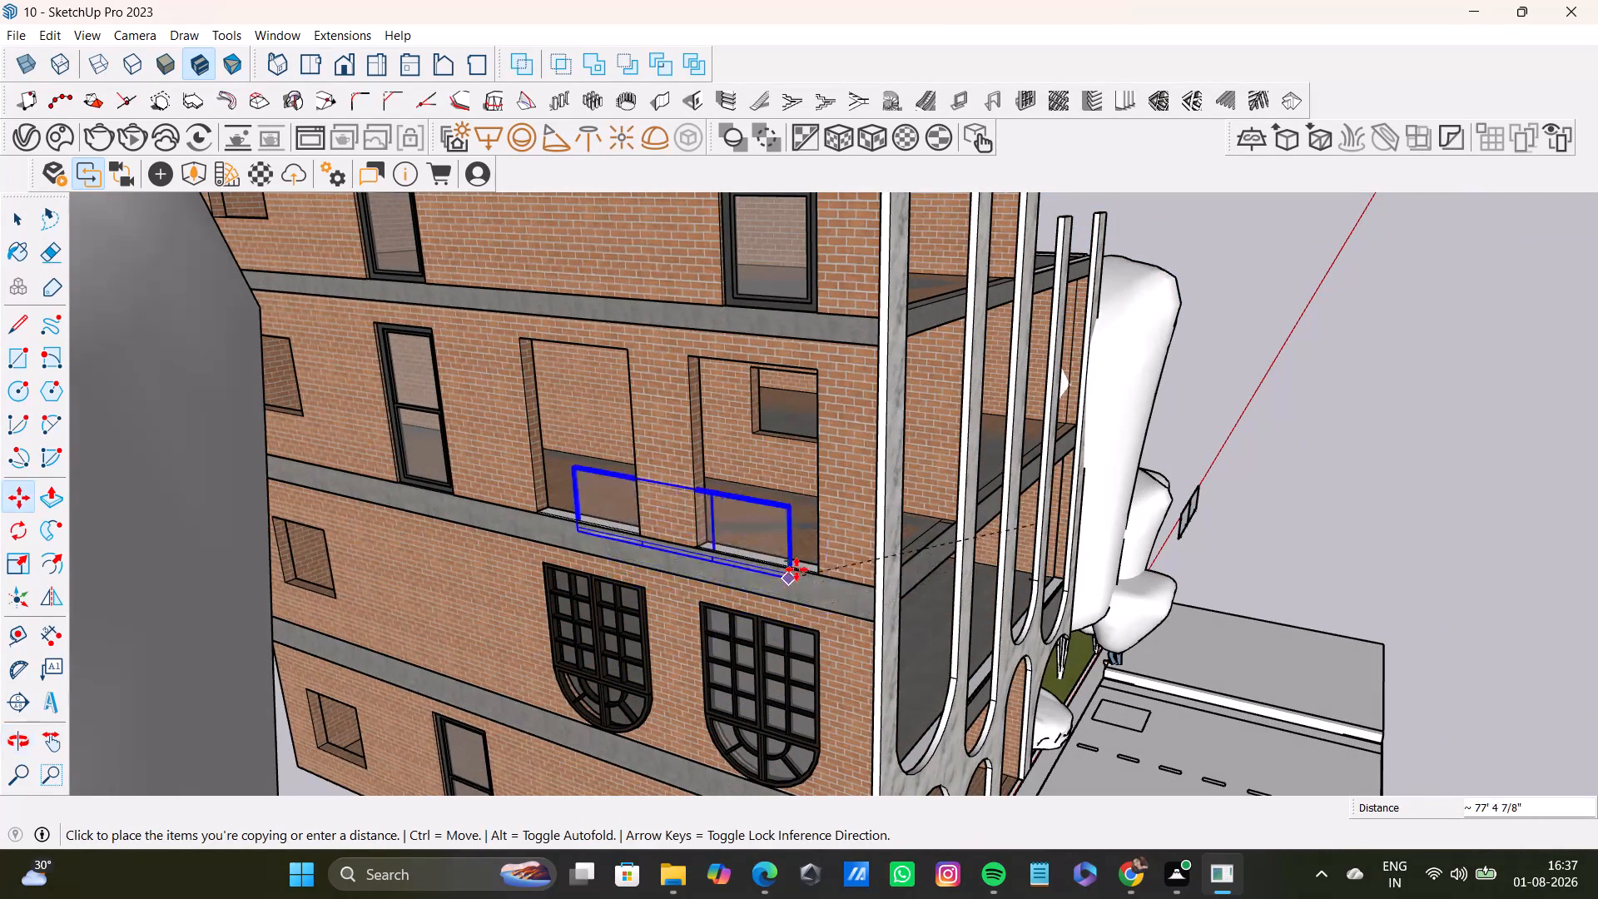
left_click(813, 568)
Scale the copied railing's length to about 0.52 along its red axis to fit the opening's width.
middle_click_drag(603, 568, 665, 613)
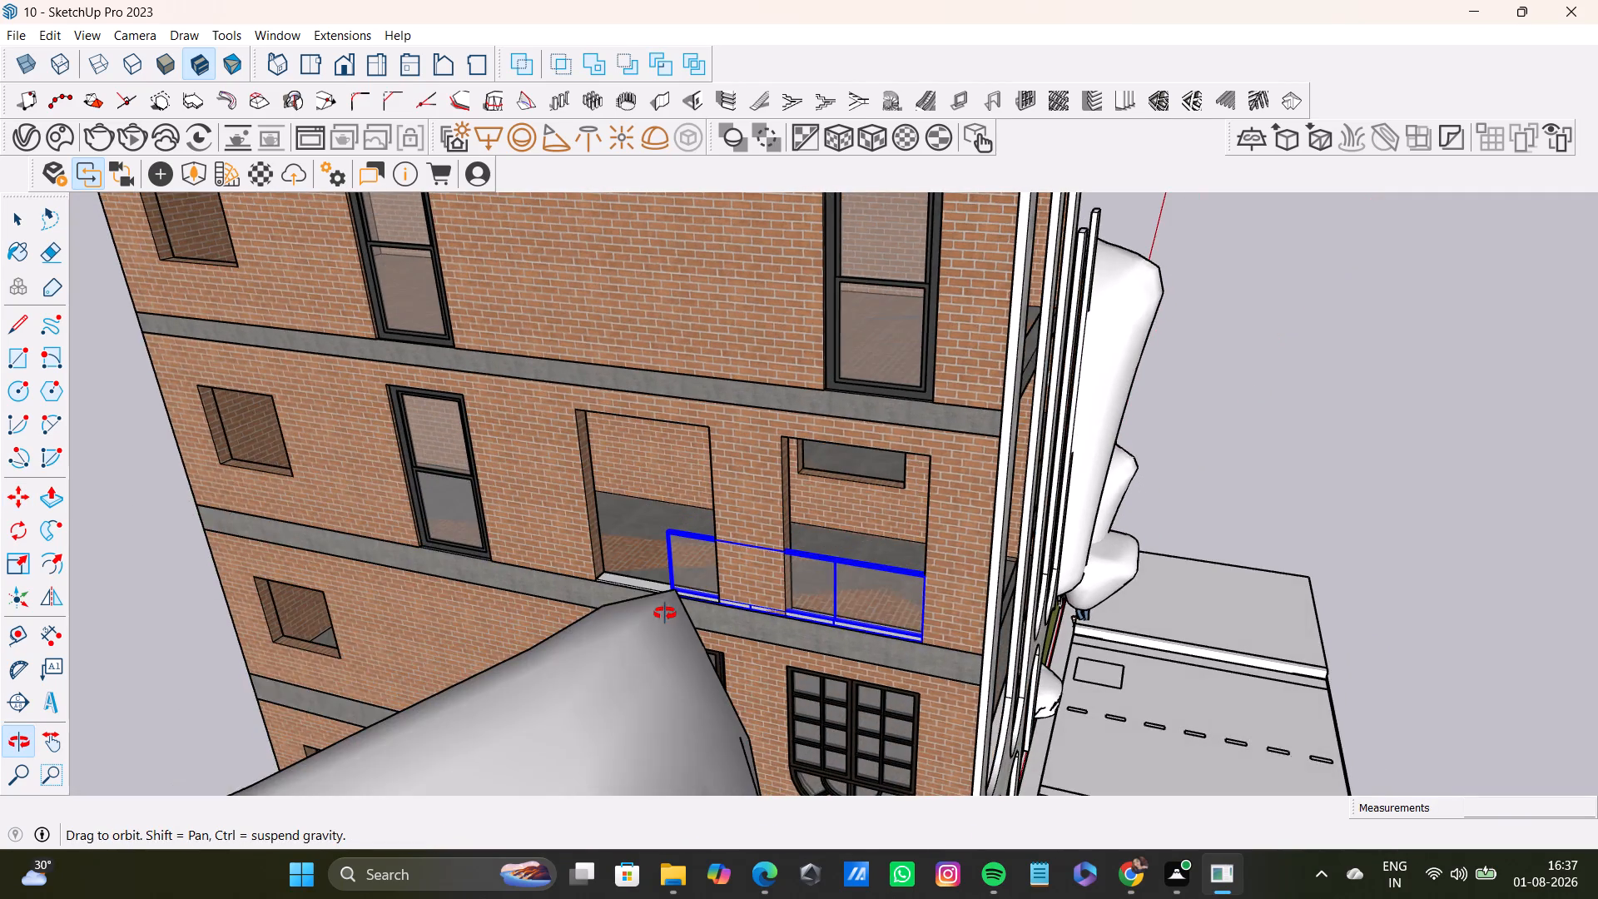
middle_click_drag(665, 613, 643, 631)
scroll(692, 606, "up", 6)
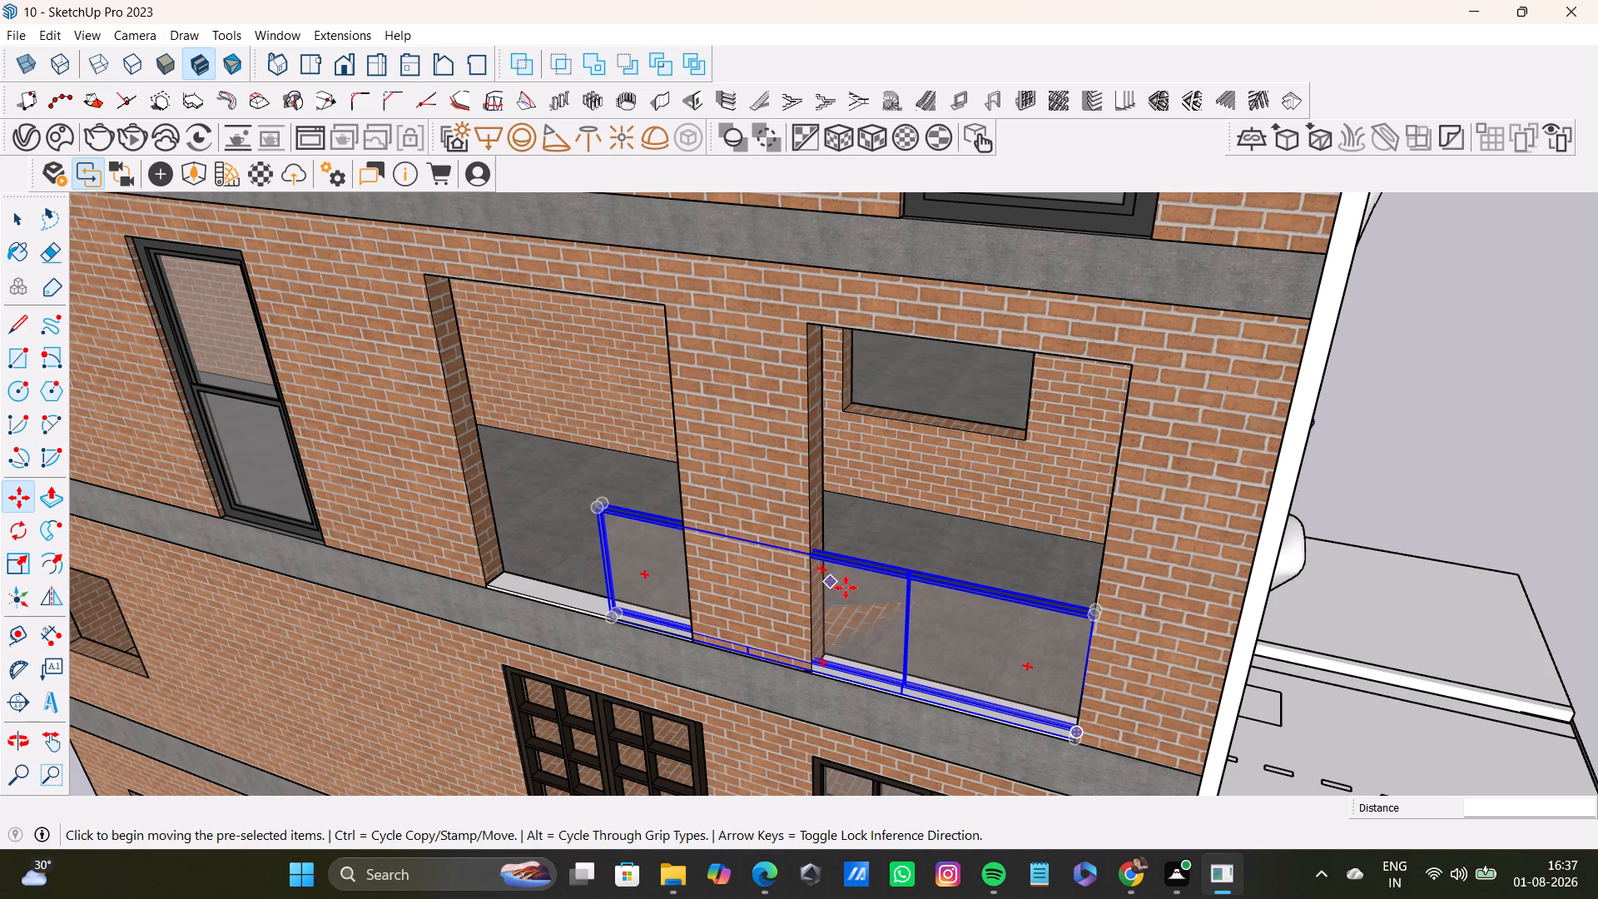
key("s")
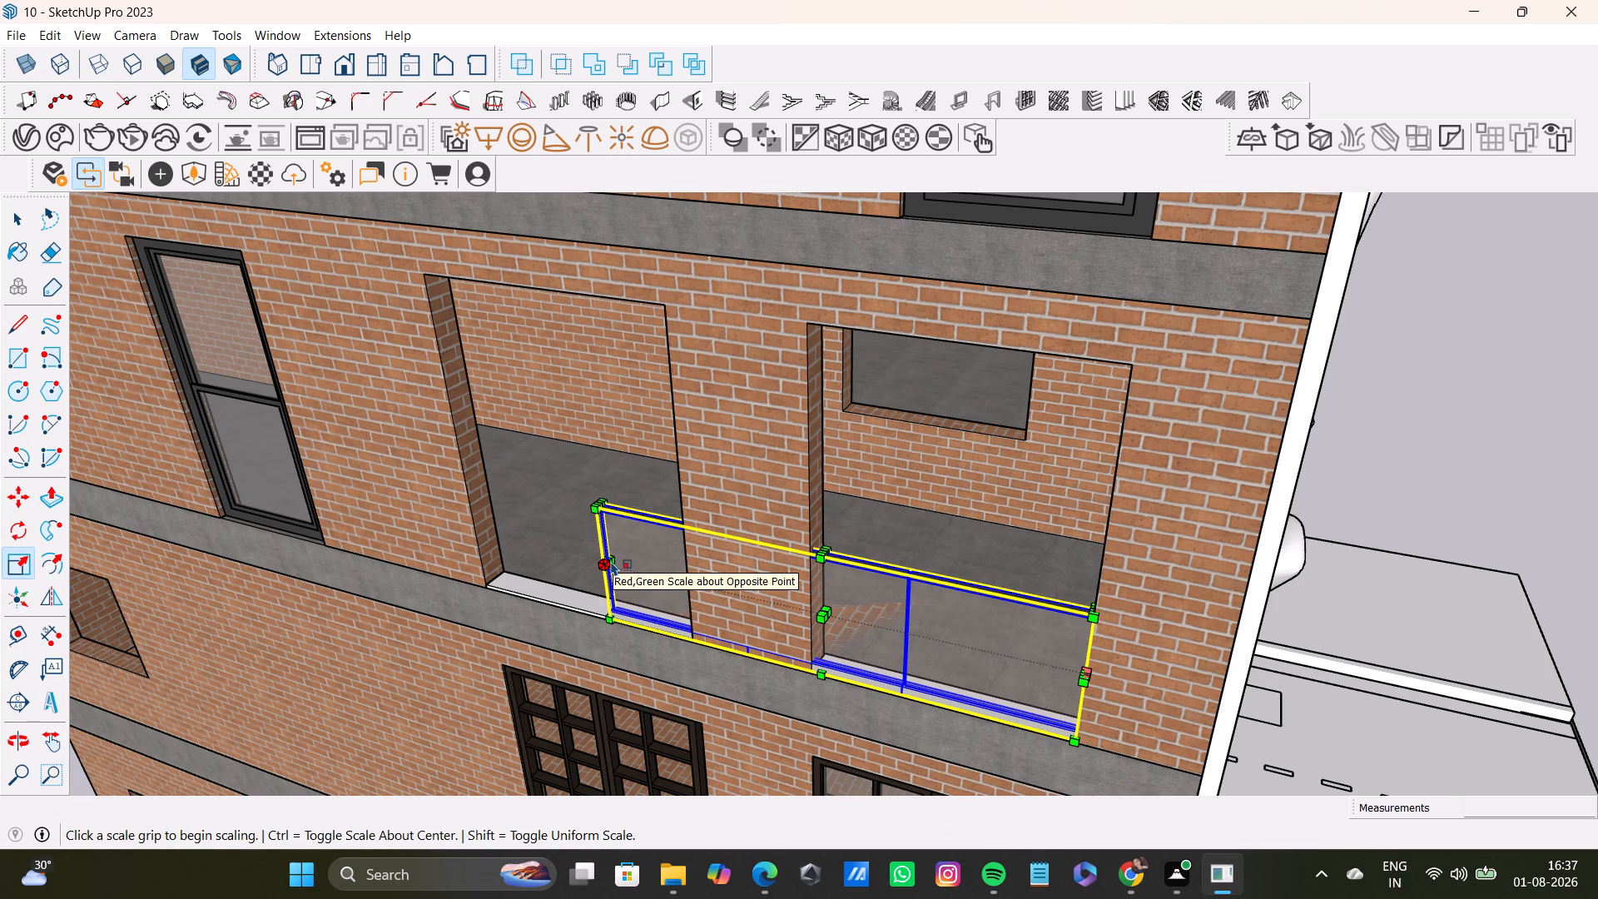
scroll(598, 571, "up", 4)
left_click(619, 554)
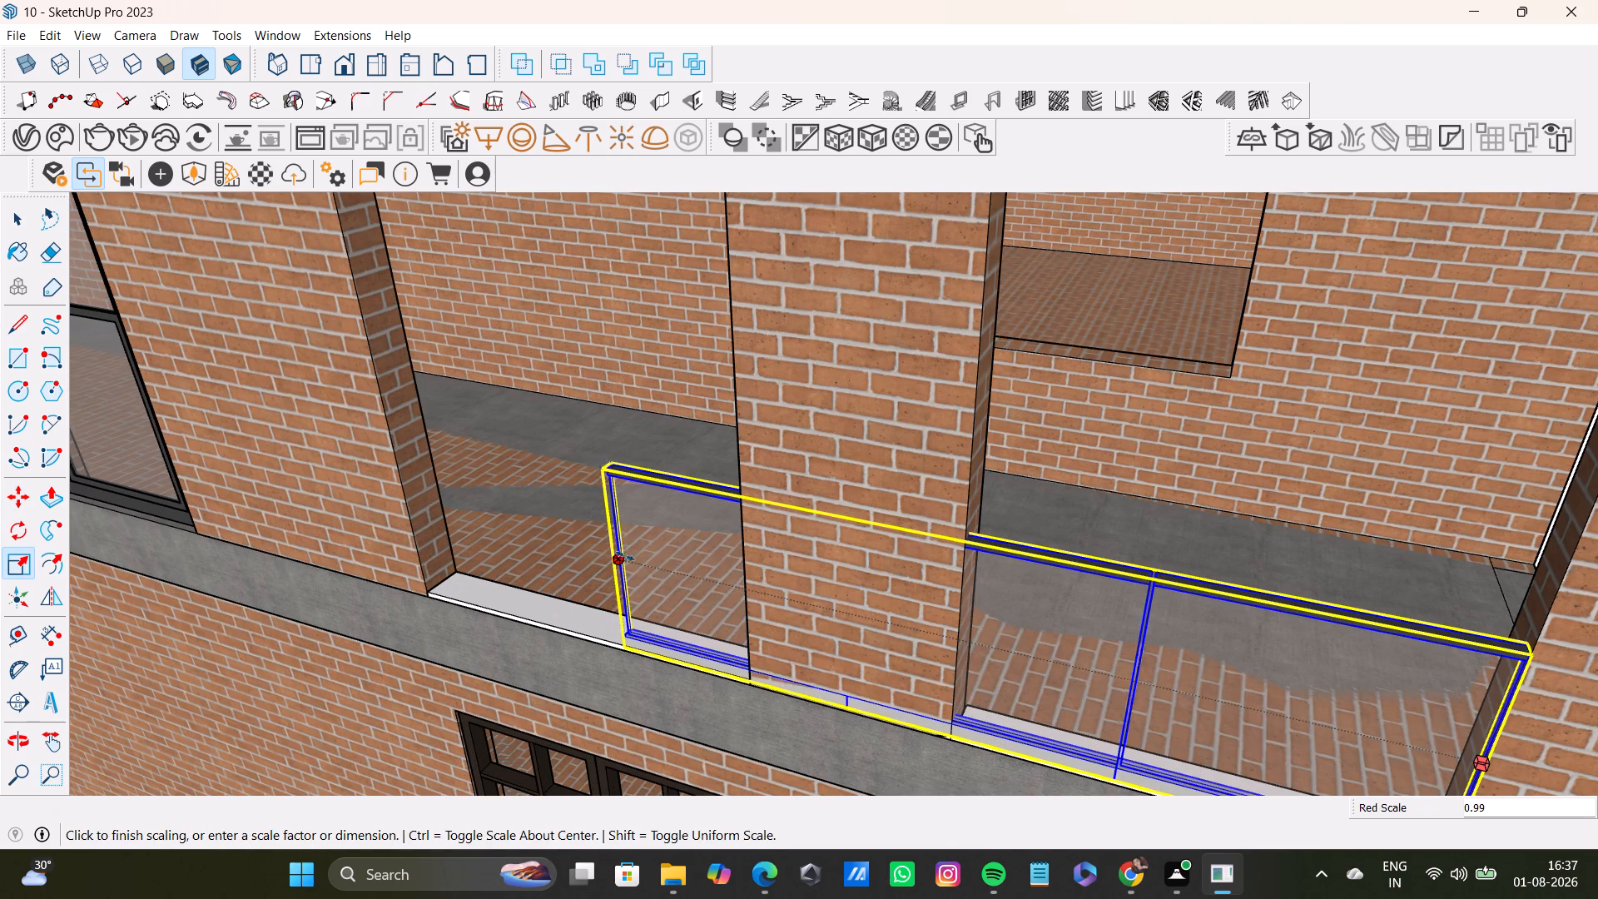
left_click(958, 591)
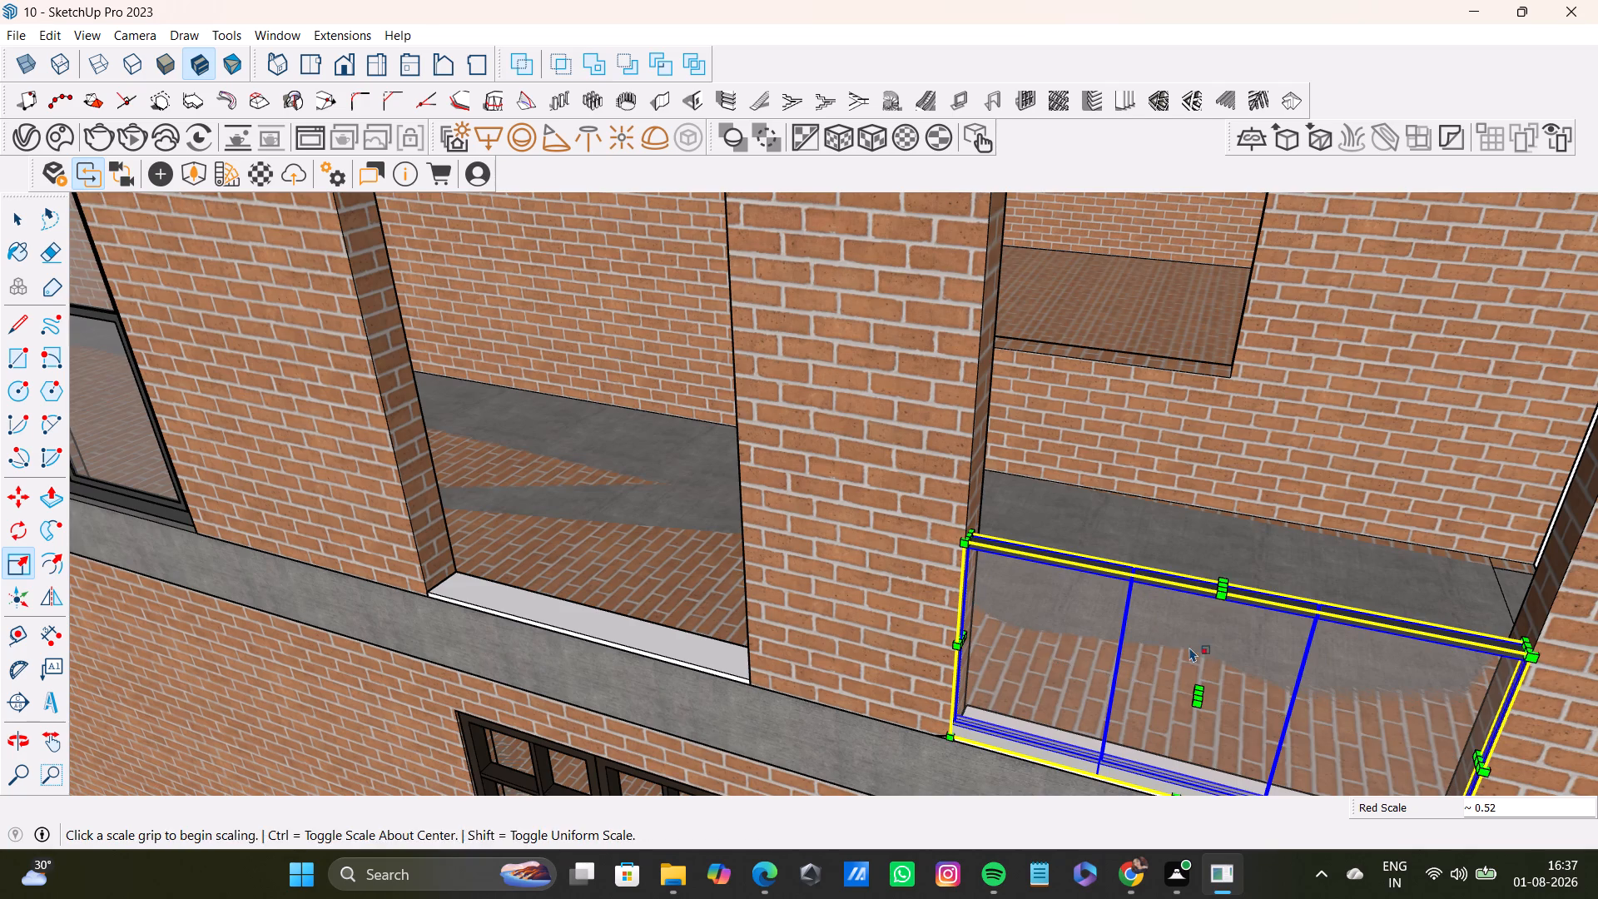
Scale the fitted railing's height by 1.26 along the blue axis.
middle_click_drag(1198, 649, 1219, 625)
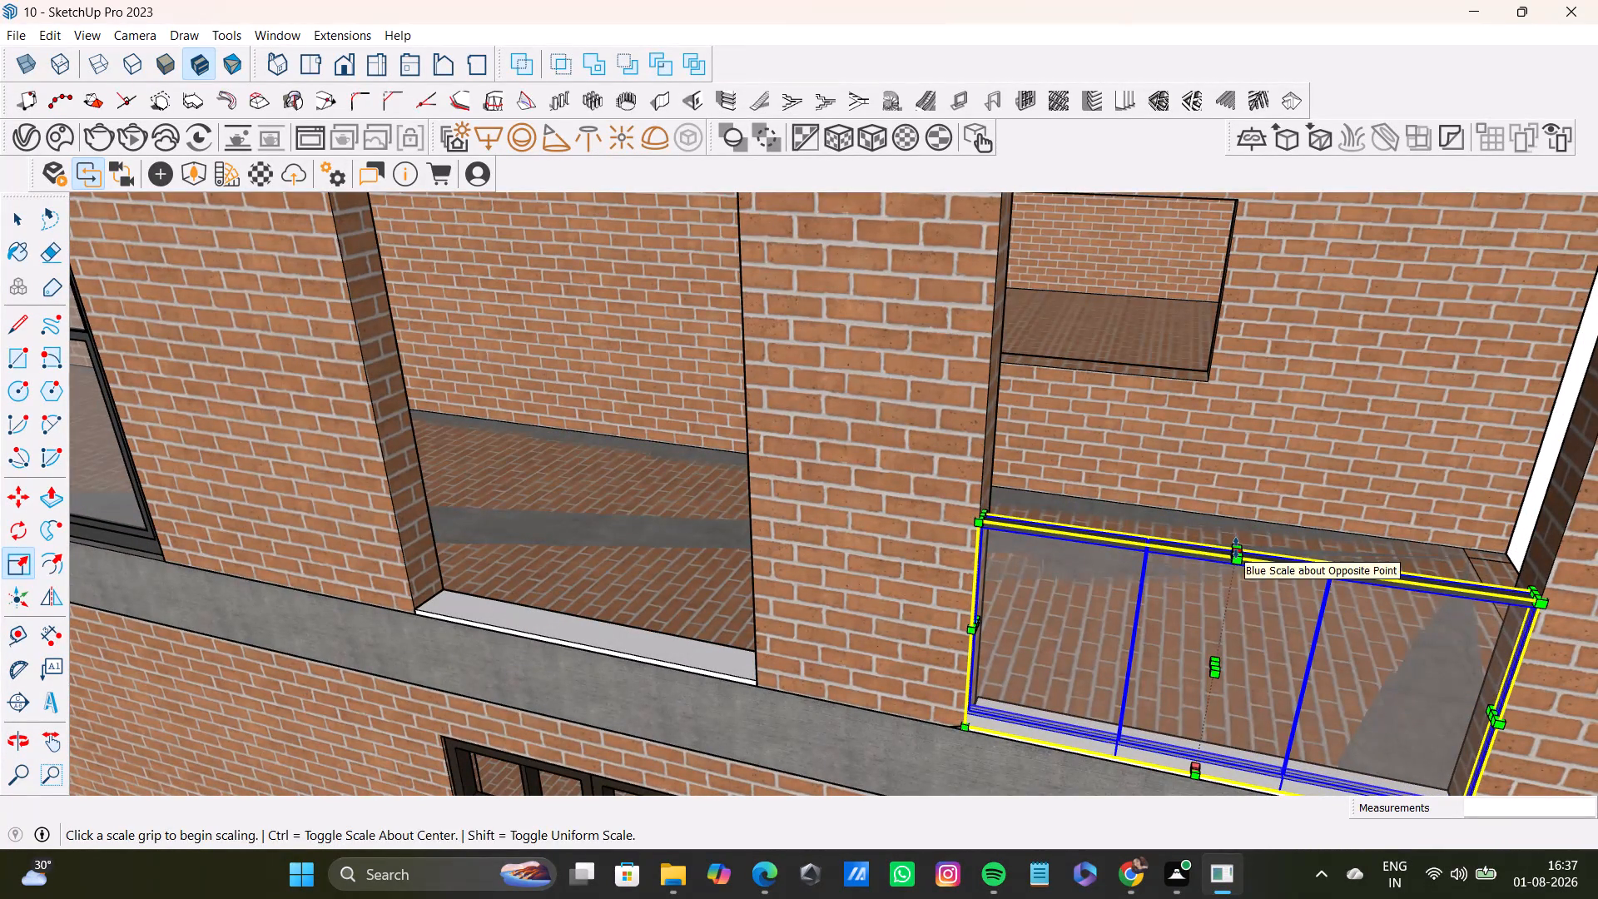
left_click(1236, 548)
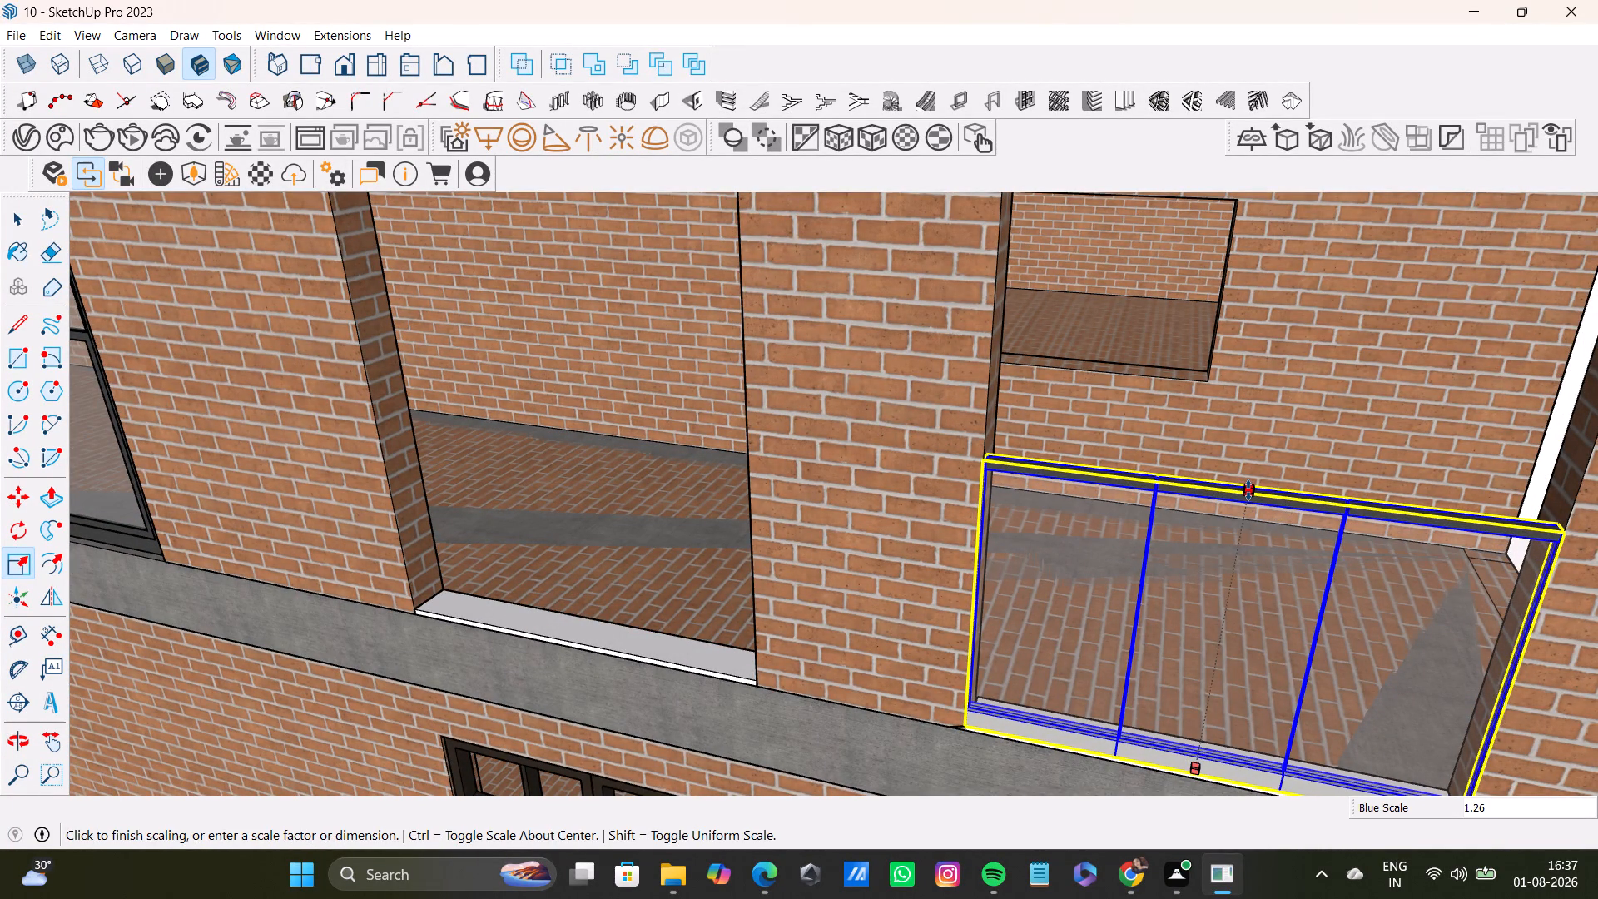
left_click(1248, 490)
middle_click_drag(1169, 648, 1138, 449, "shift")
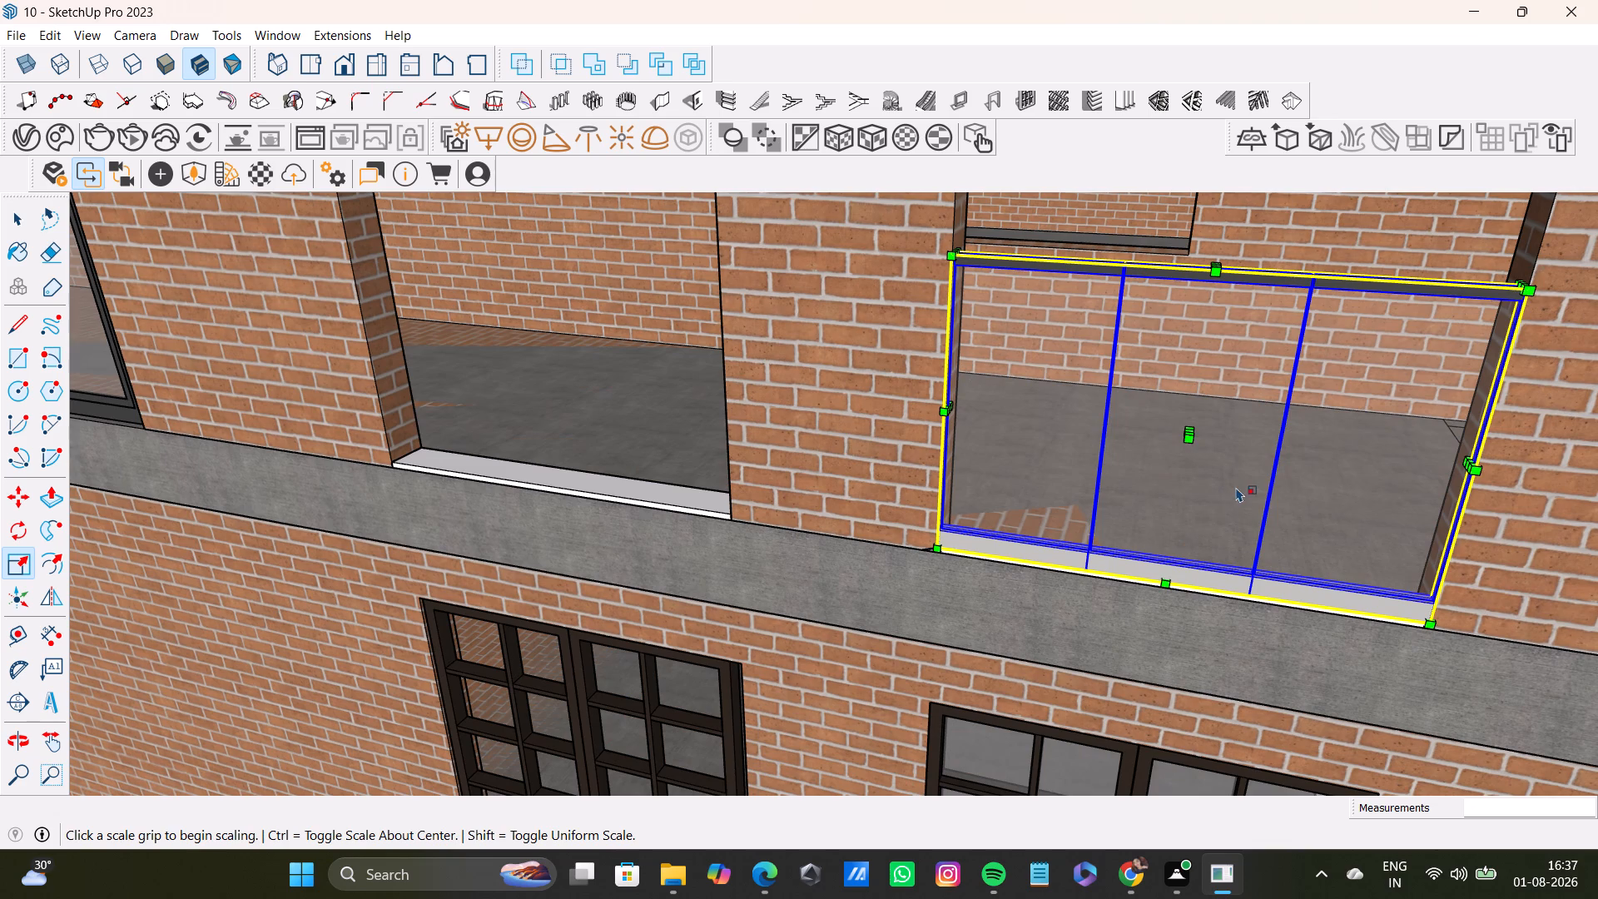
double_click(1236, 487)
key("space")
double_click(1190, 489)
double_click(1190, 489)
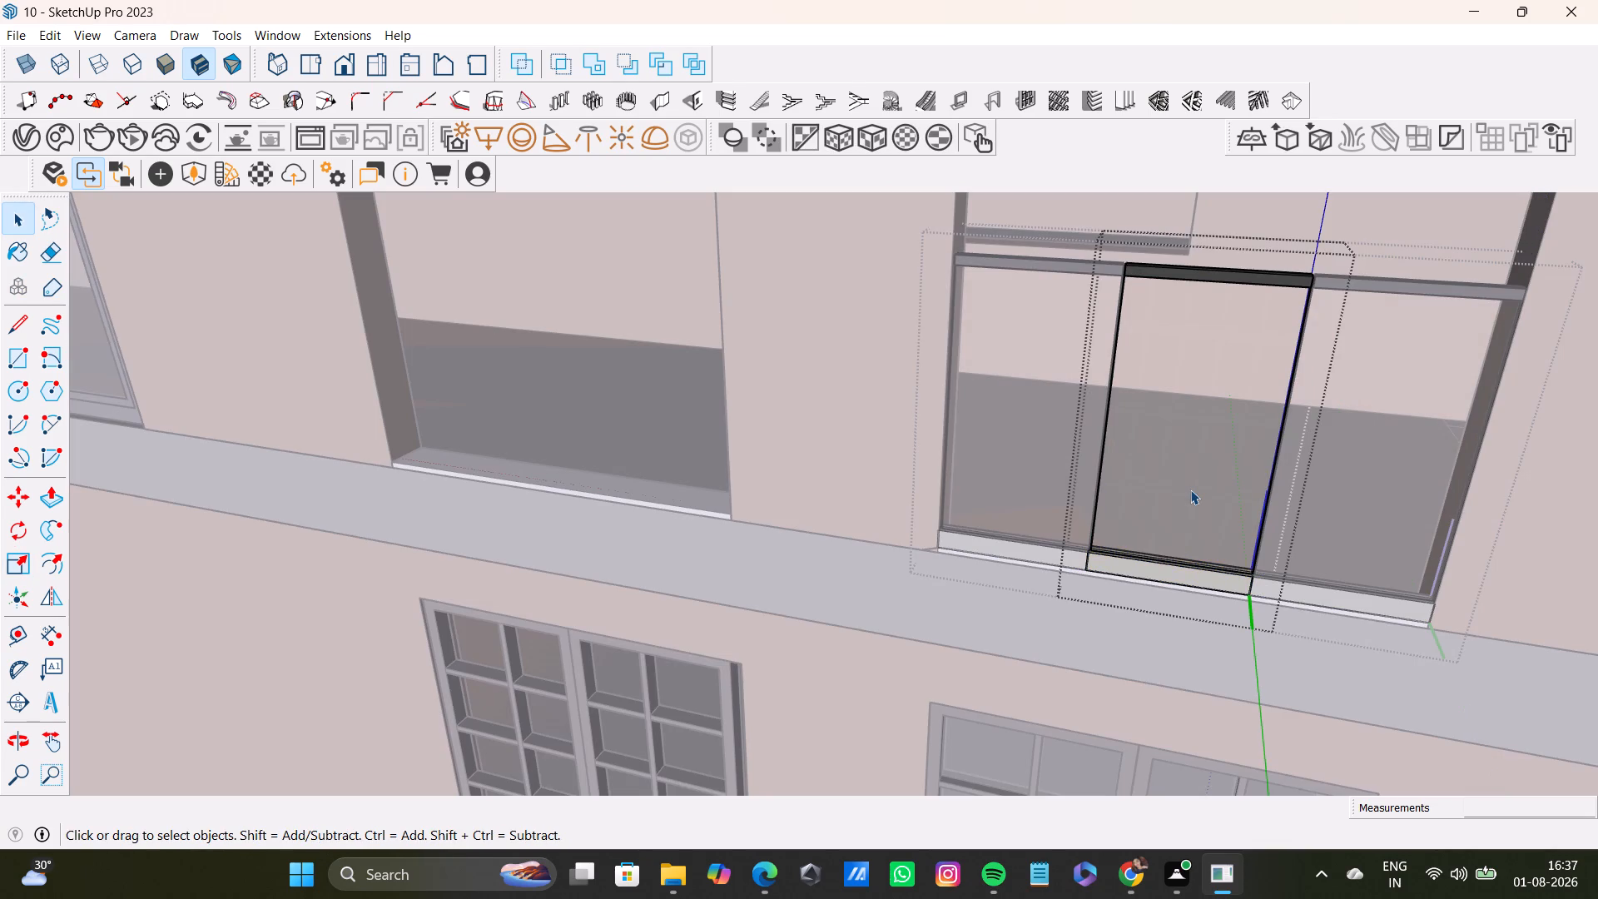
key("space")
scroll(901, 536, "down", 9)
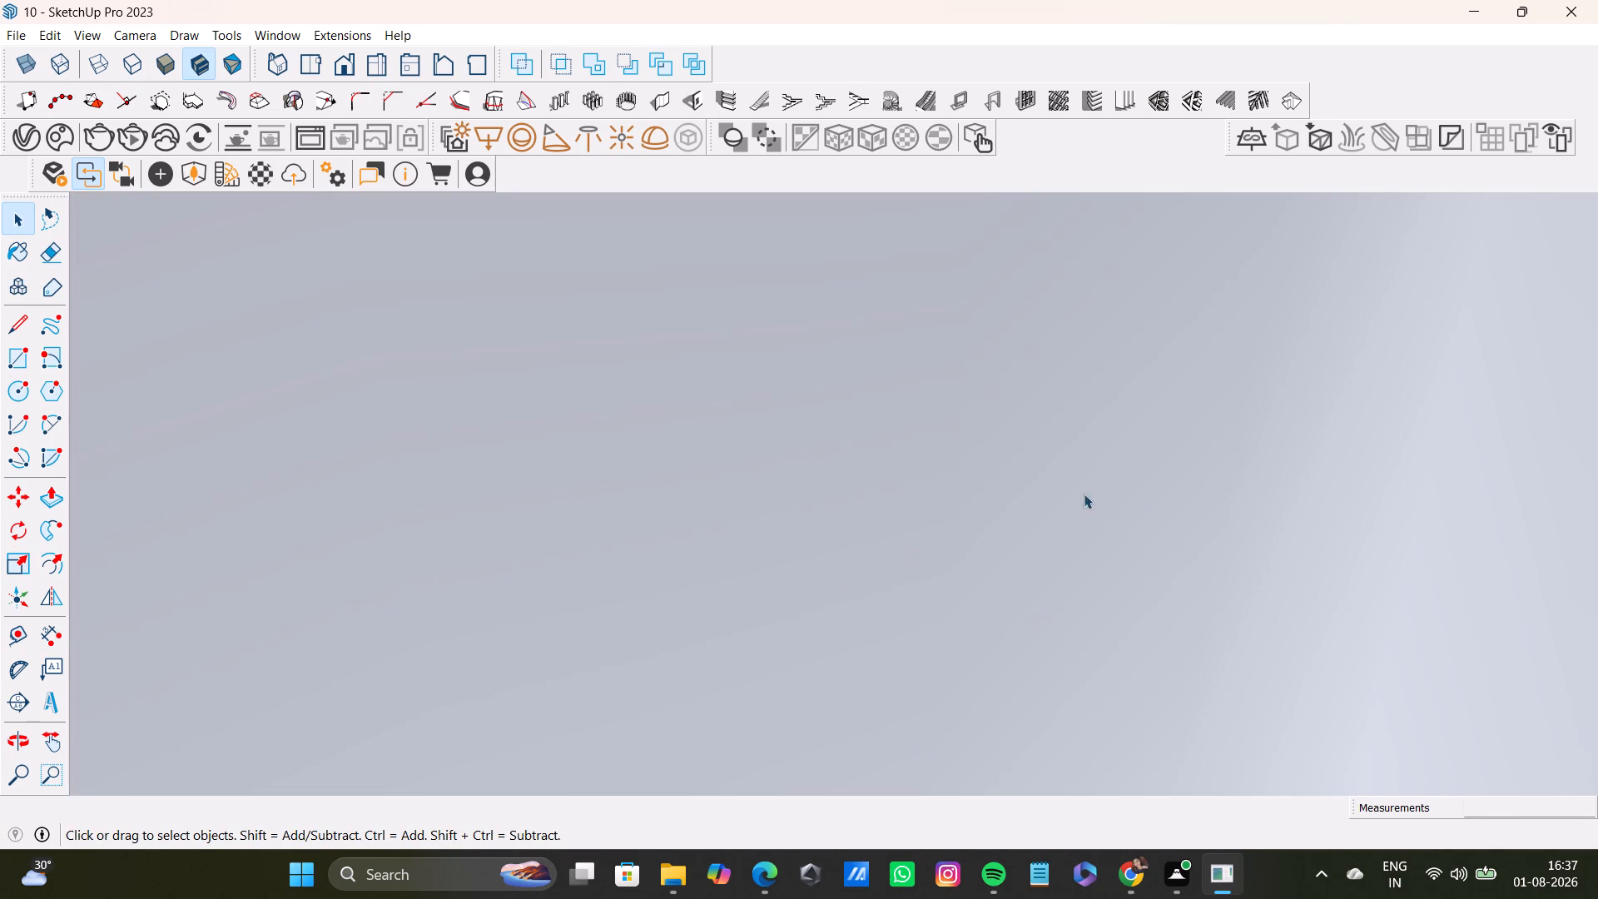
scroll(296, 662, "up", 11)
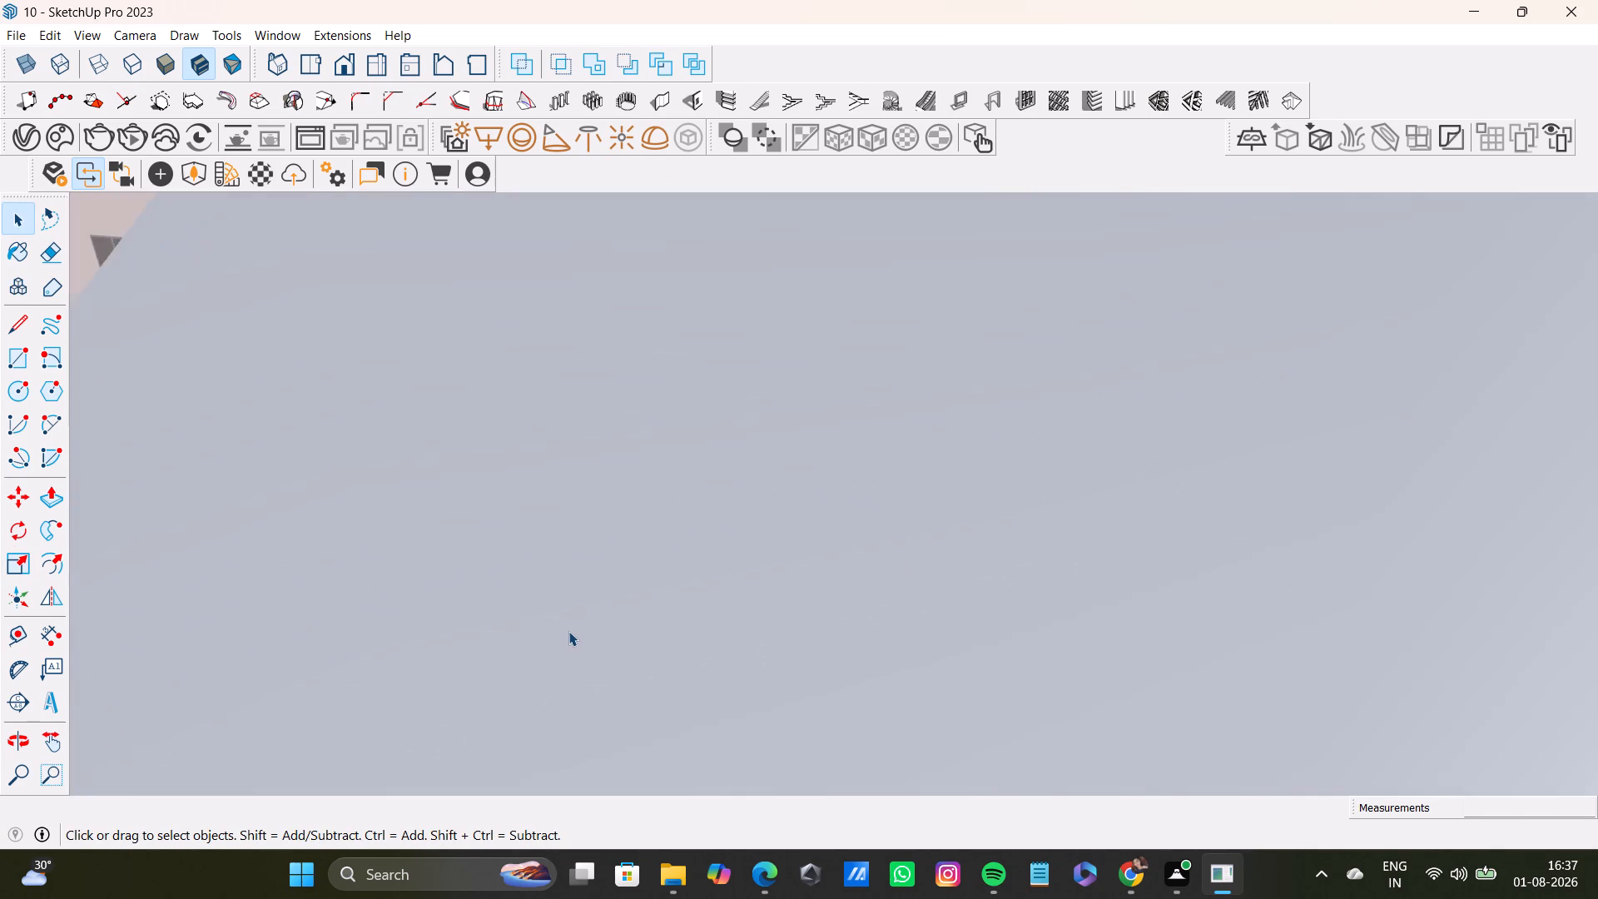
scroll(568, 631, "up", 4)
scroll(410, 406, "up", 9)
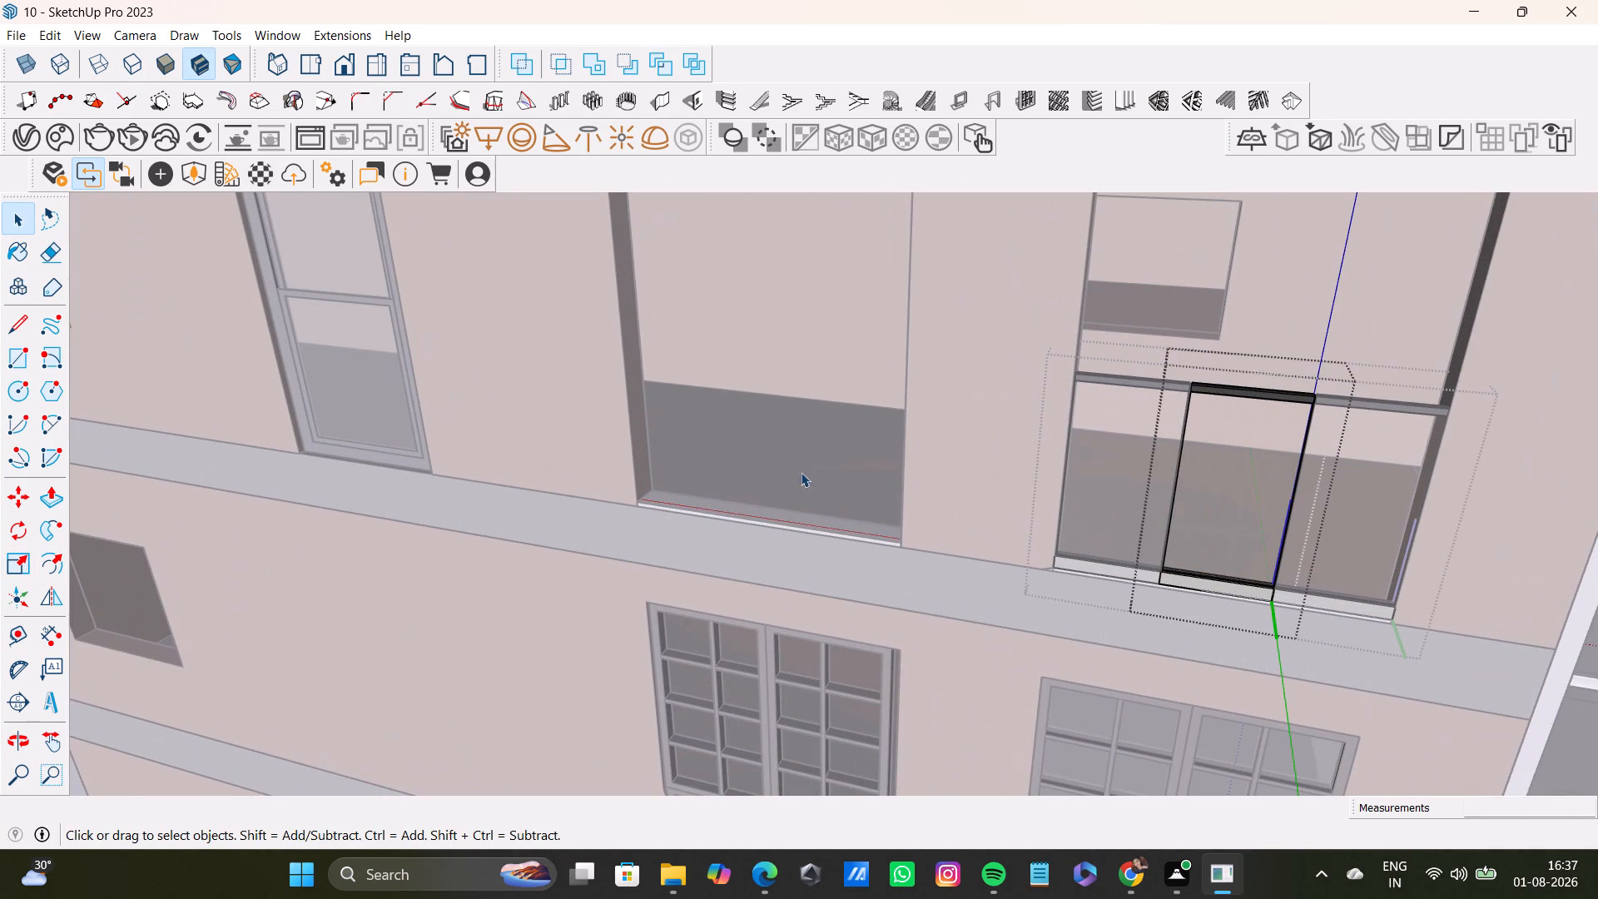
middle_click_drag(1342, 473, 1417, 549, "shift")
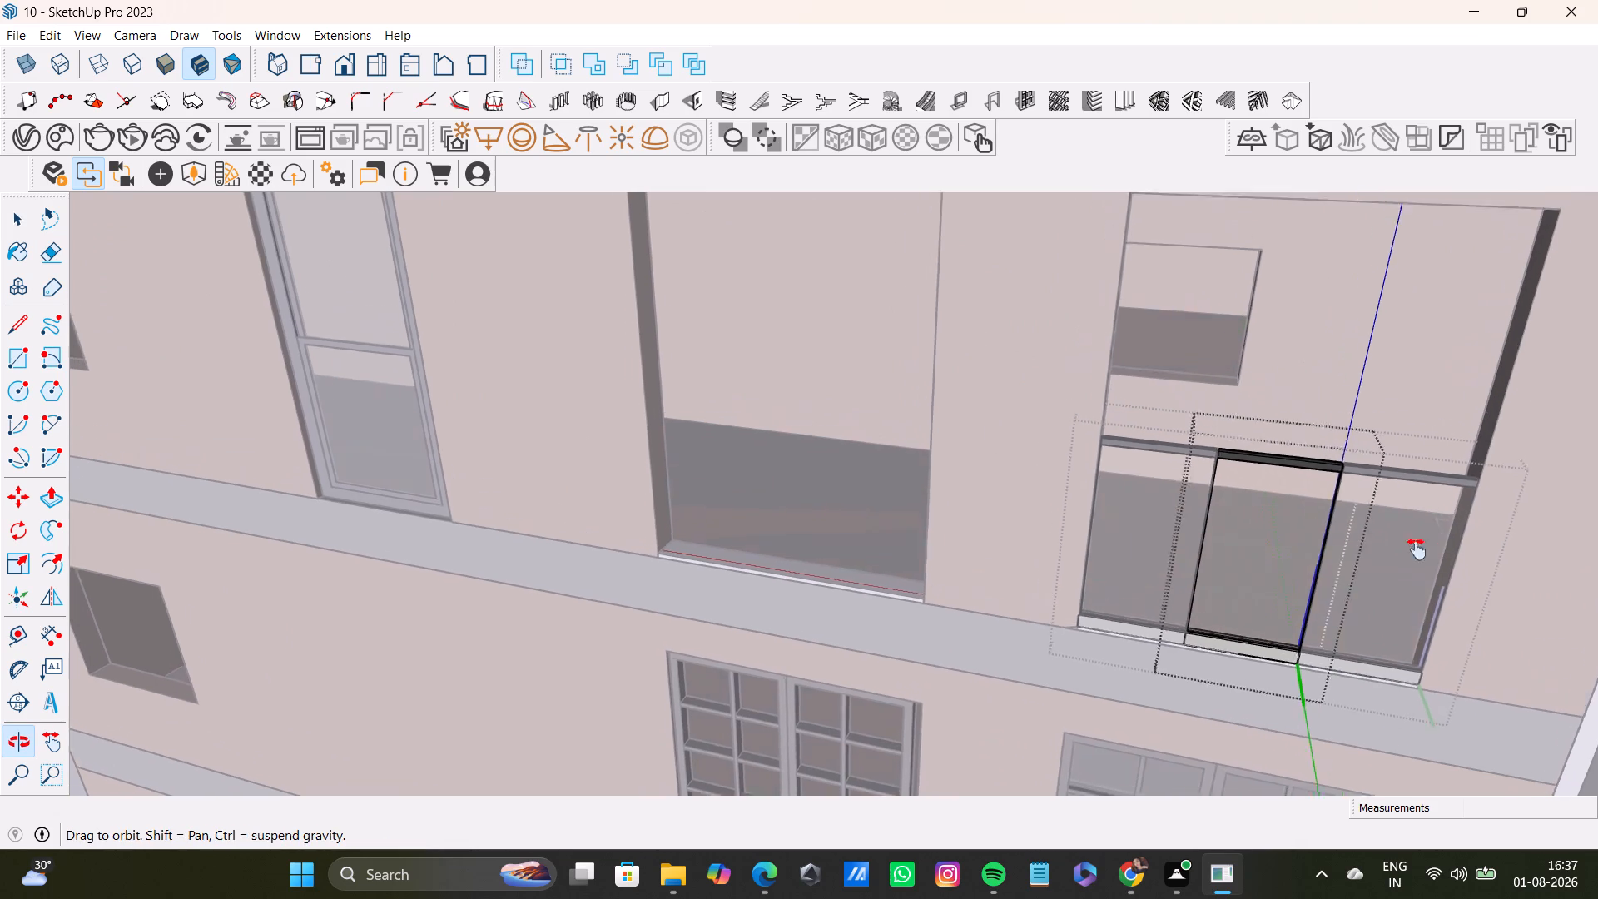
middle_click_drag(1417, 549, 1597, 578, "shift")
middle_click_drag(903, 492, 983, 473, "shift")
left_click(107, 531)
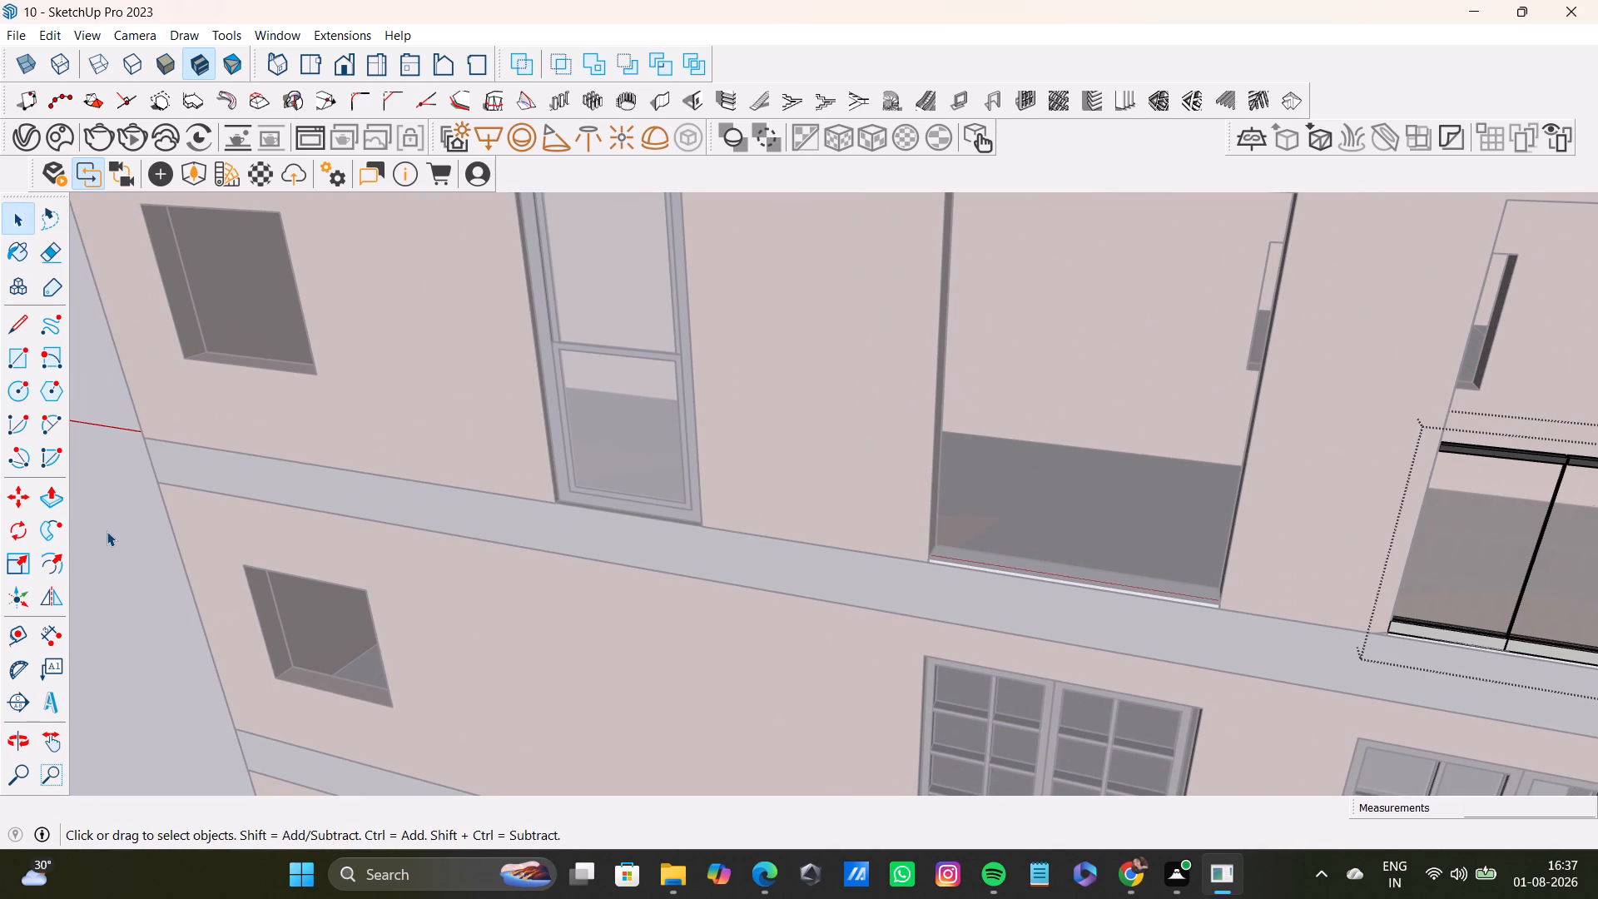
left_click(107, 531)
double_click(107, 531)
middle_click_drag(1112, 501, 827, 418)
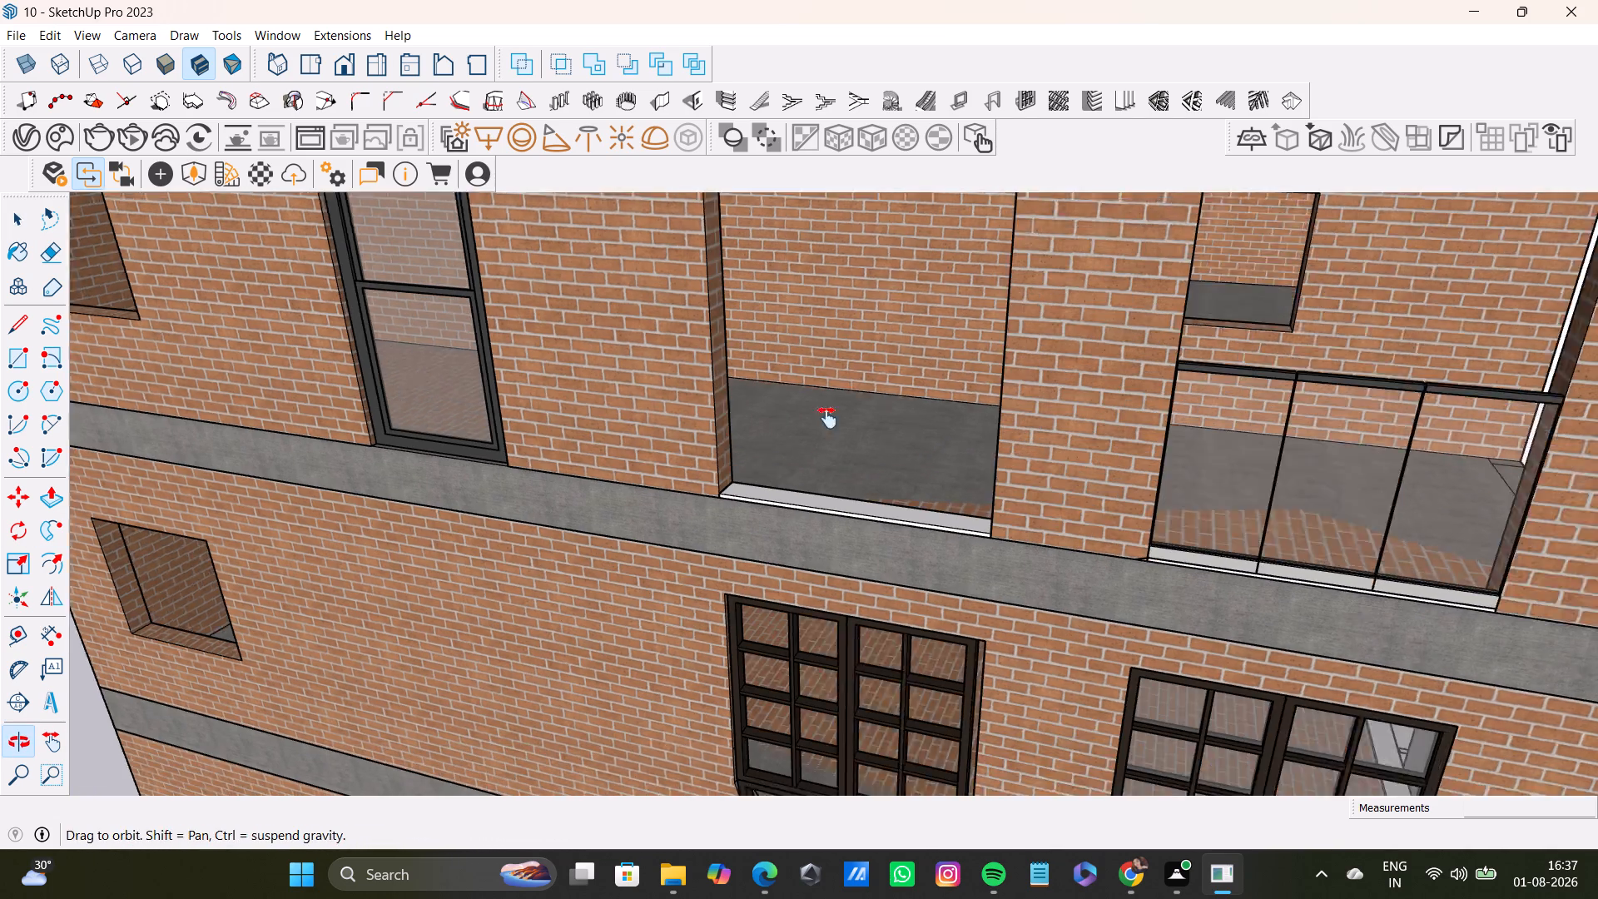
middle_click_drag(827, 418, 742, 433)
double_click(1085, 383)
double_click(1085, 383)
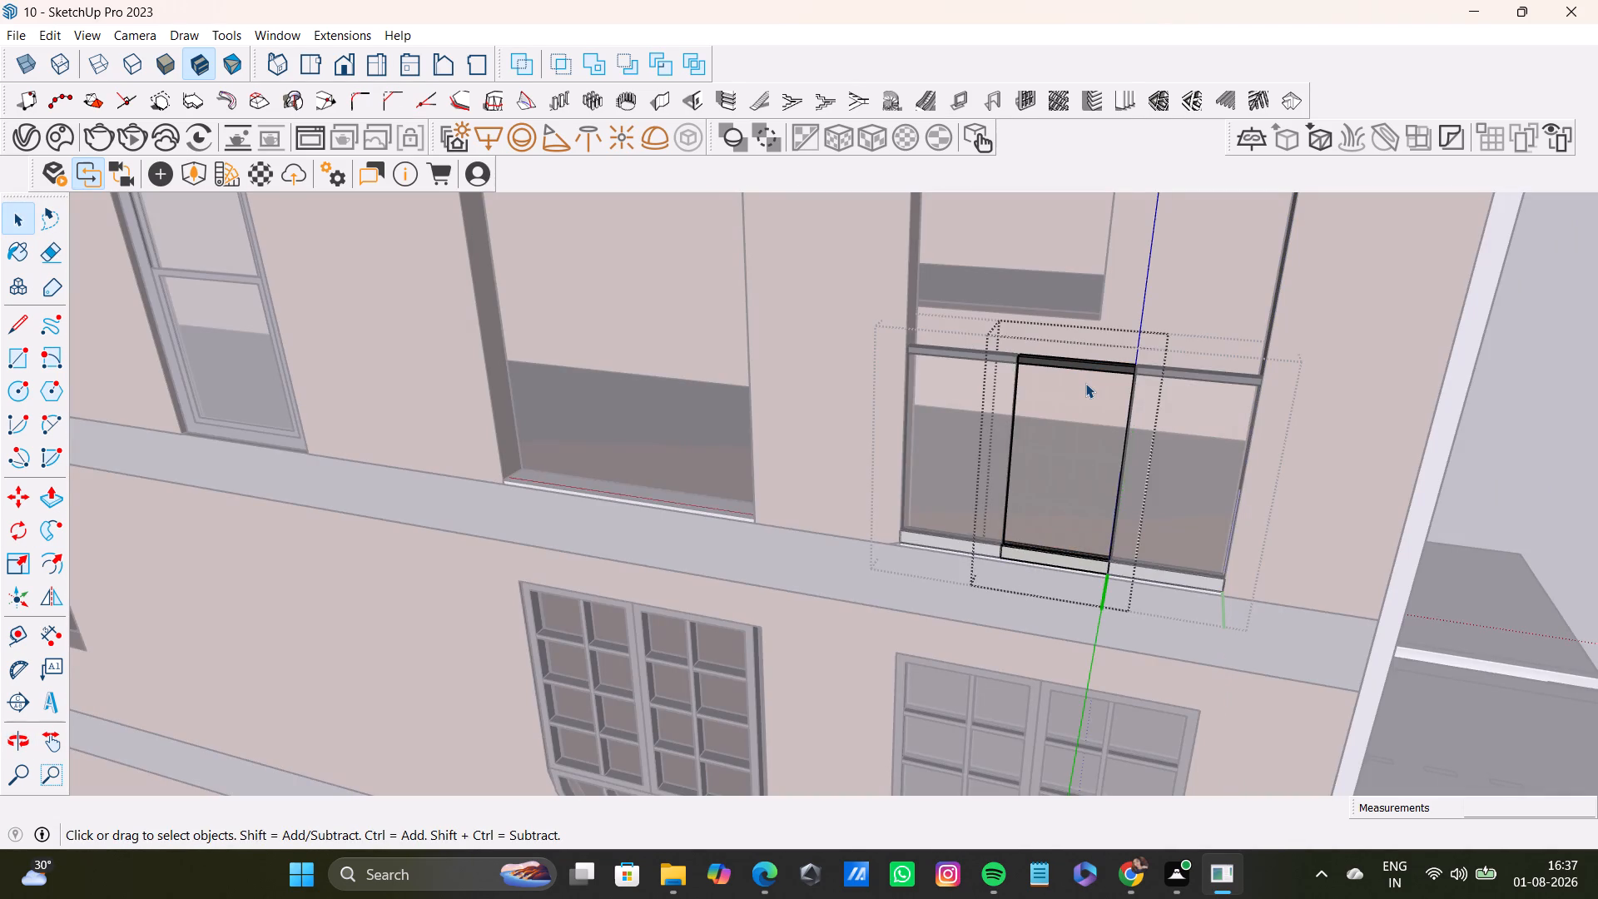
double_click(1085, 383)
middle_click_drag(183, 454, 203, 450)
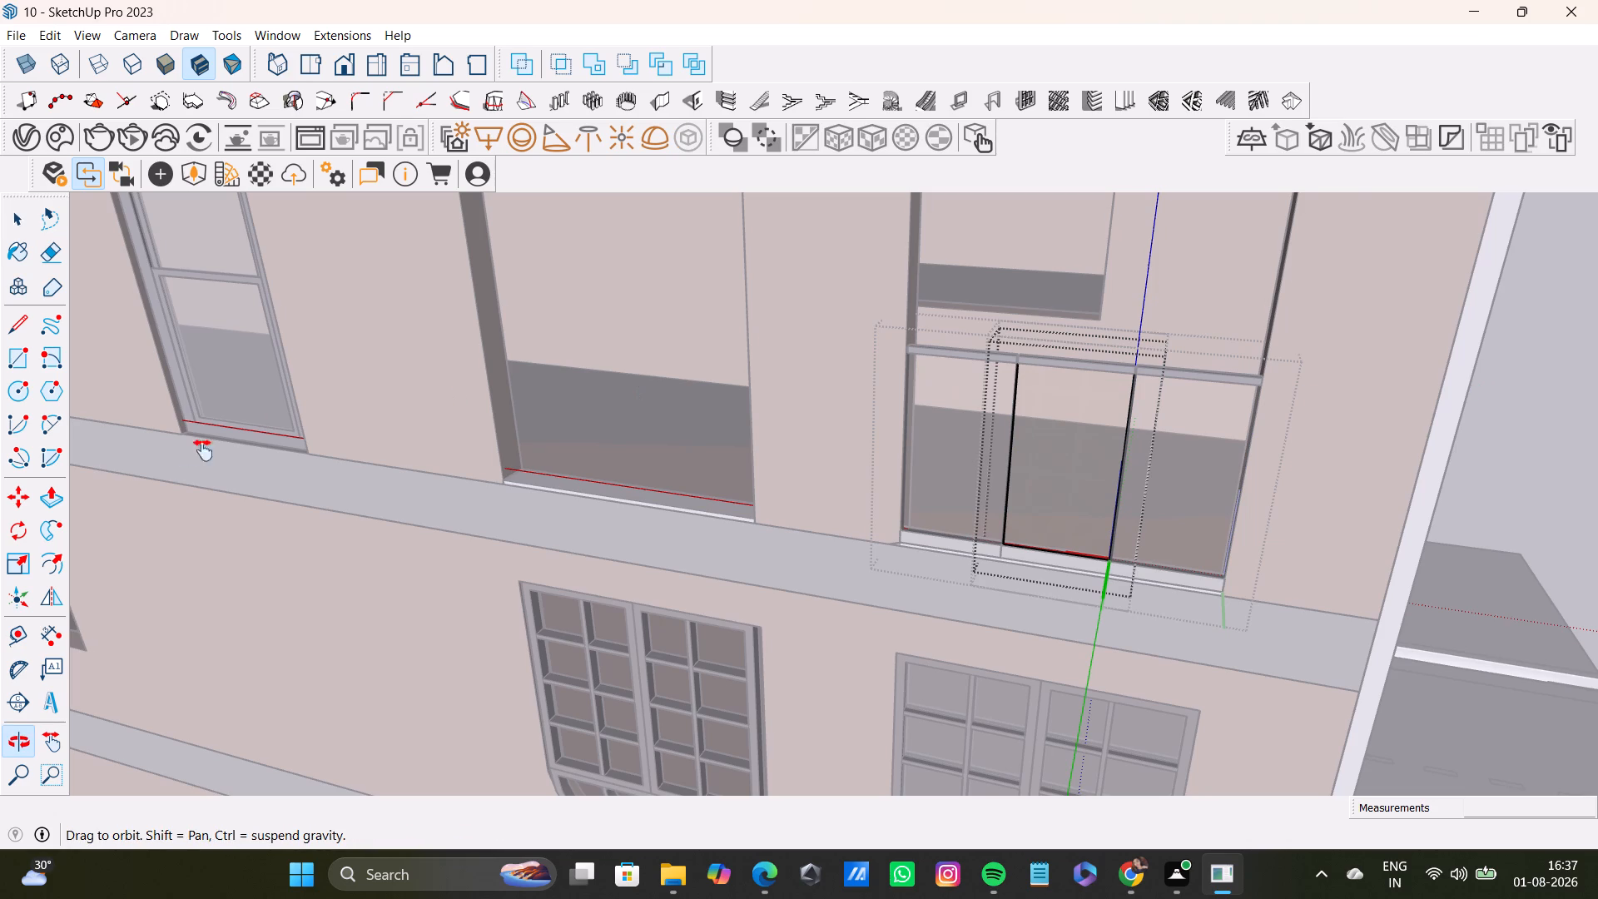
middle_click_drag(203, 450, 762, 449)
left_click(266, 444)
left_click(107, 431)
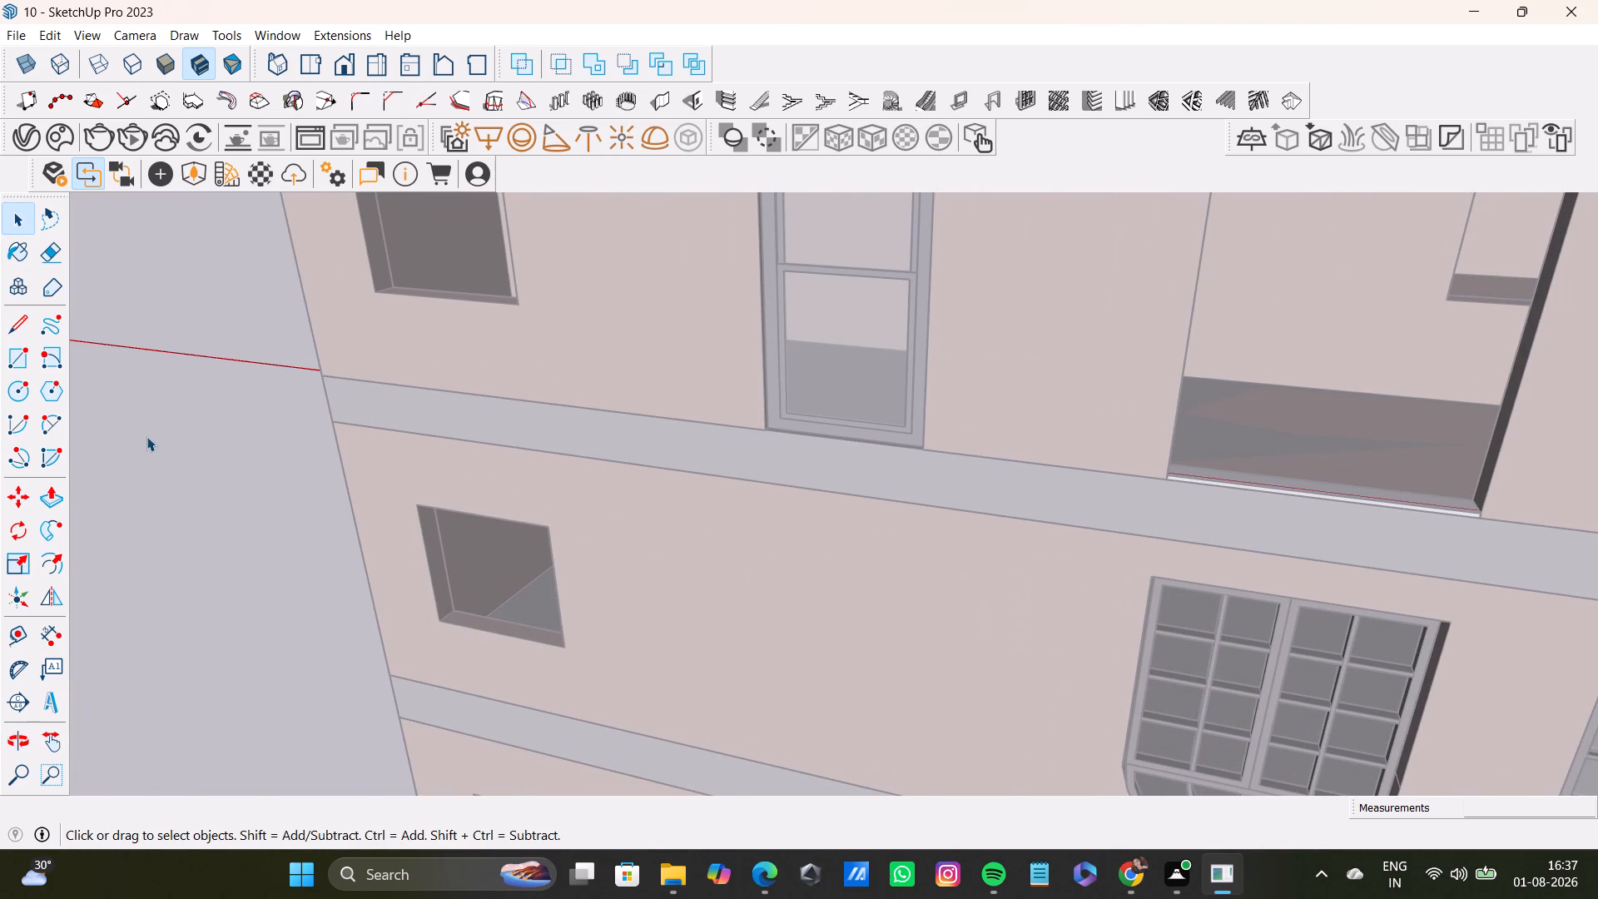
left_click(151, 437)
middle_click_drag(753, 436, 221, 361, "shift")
Copy the fitted railing about 9' 11 3/8" along the wall to the bottom corner of the adjacent opening.
left_click_drag(927, 211, 935, 225)
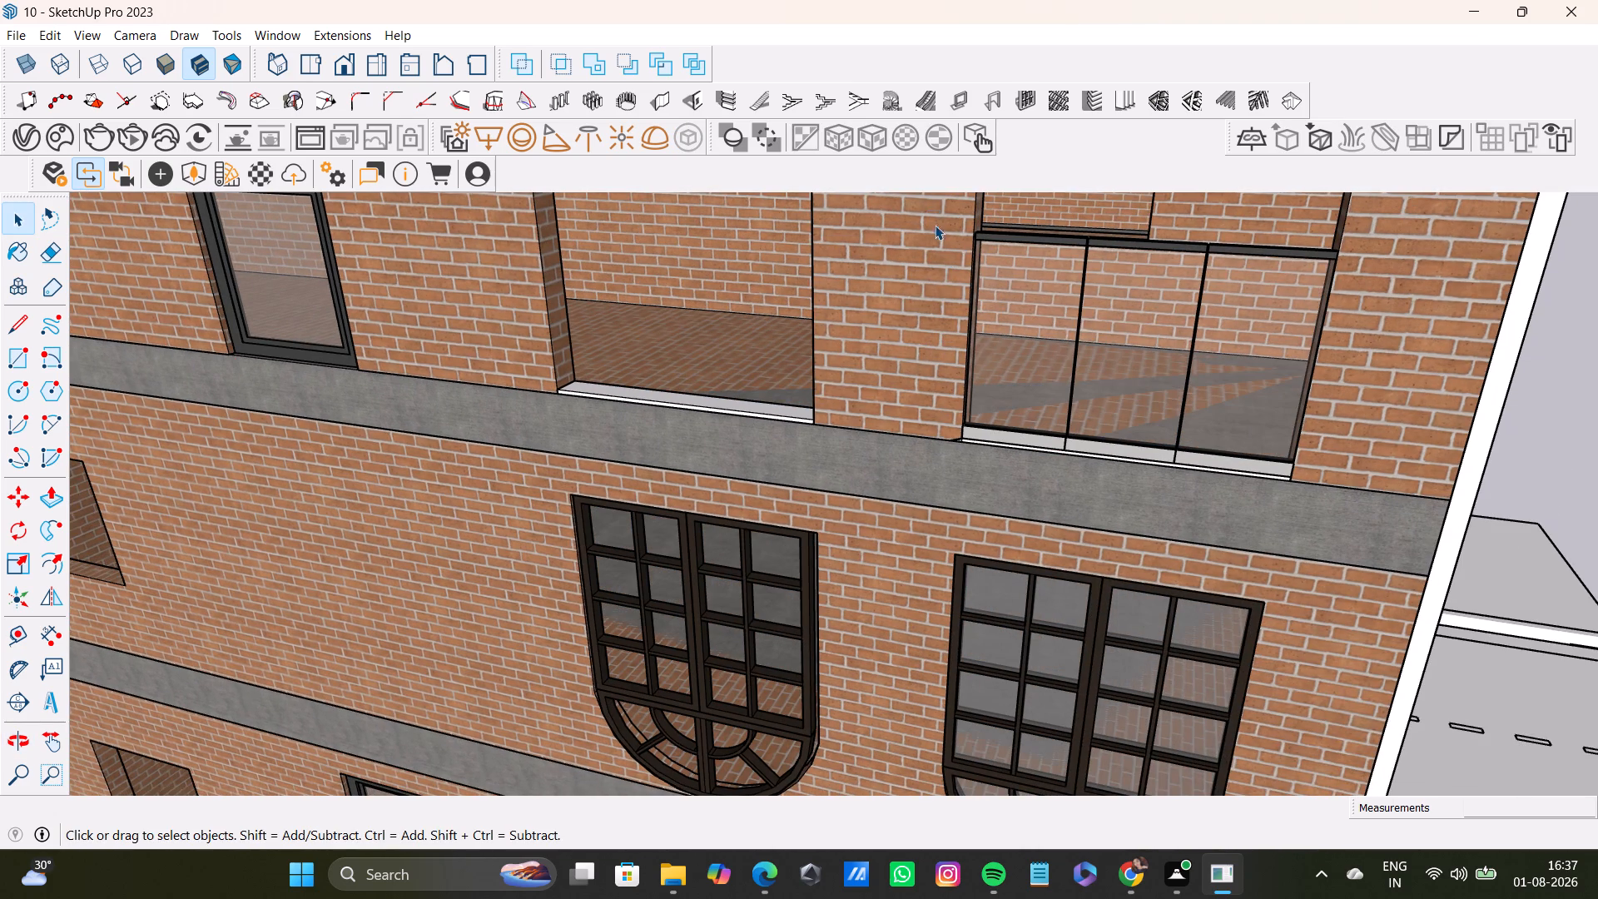
left_click_drag(935, 225, 1329, 517)
left_click(1194, 247)
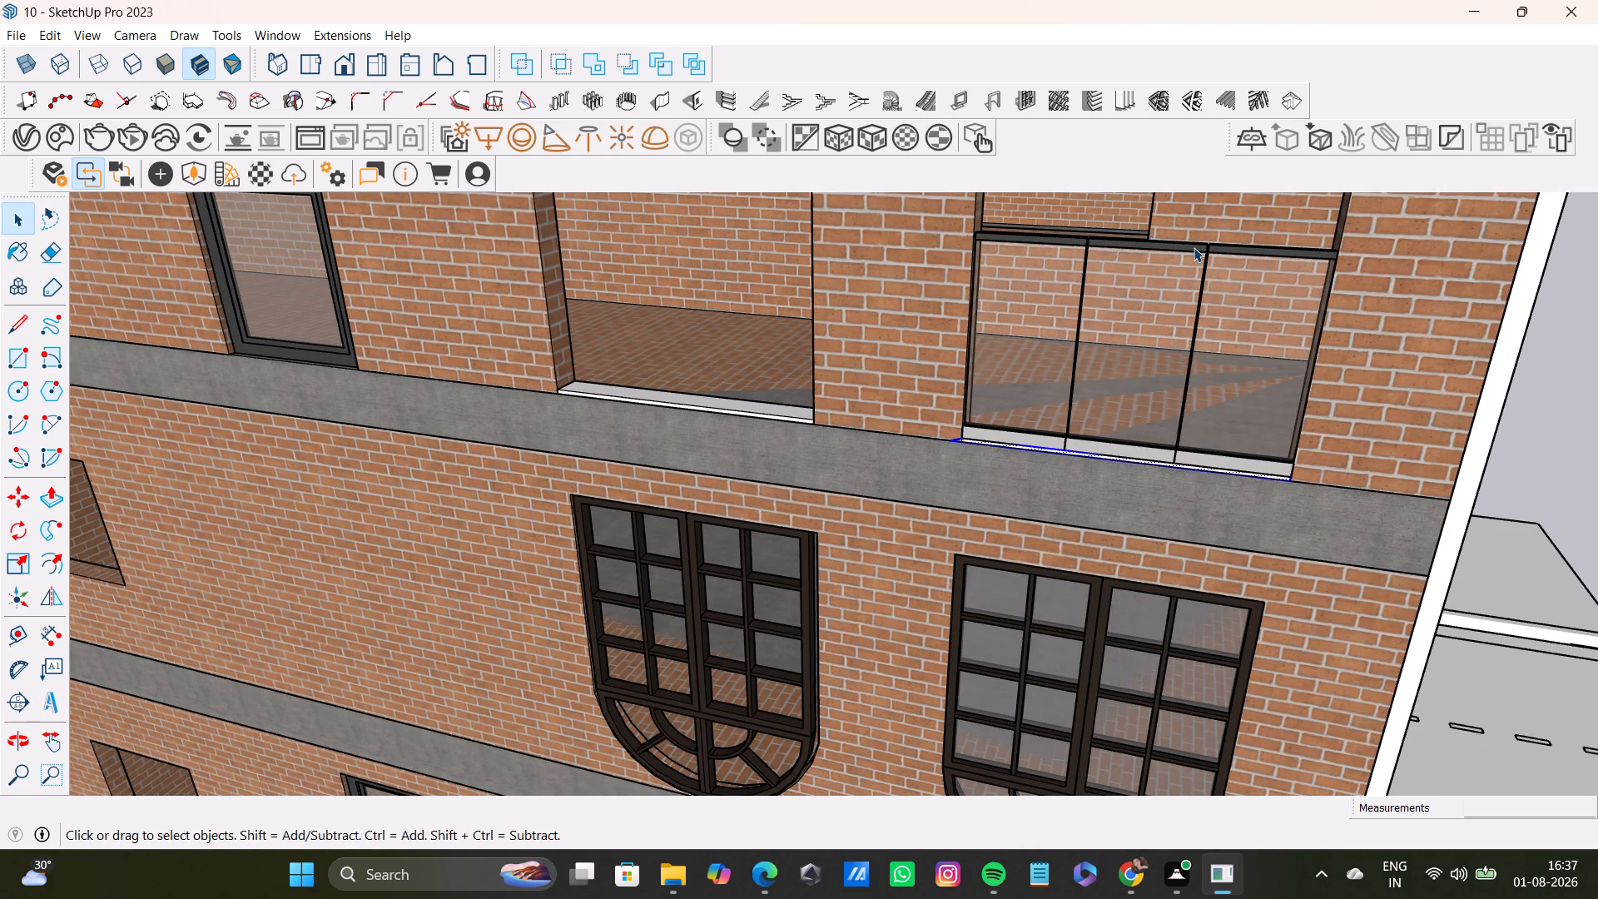
key("m")
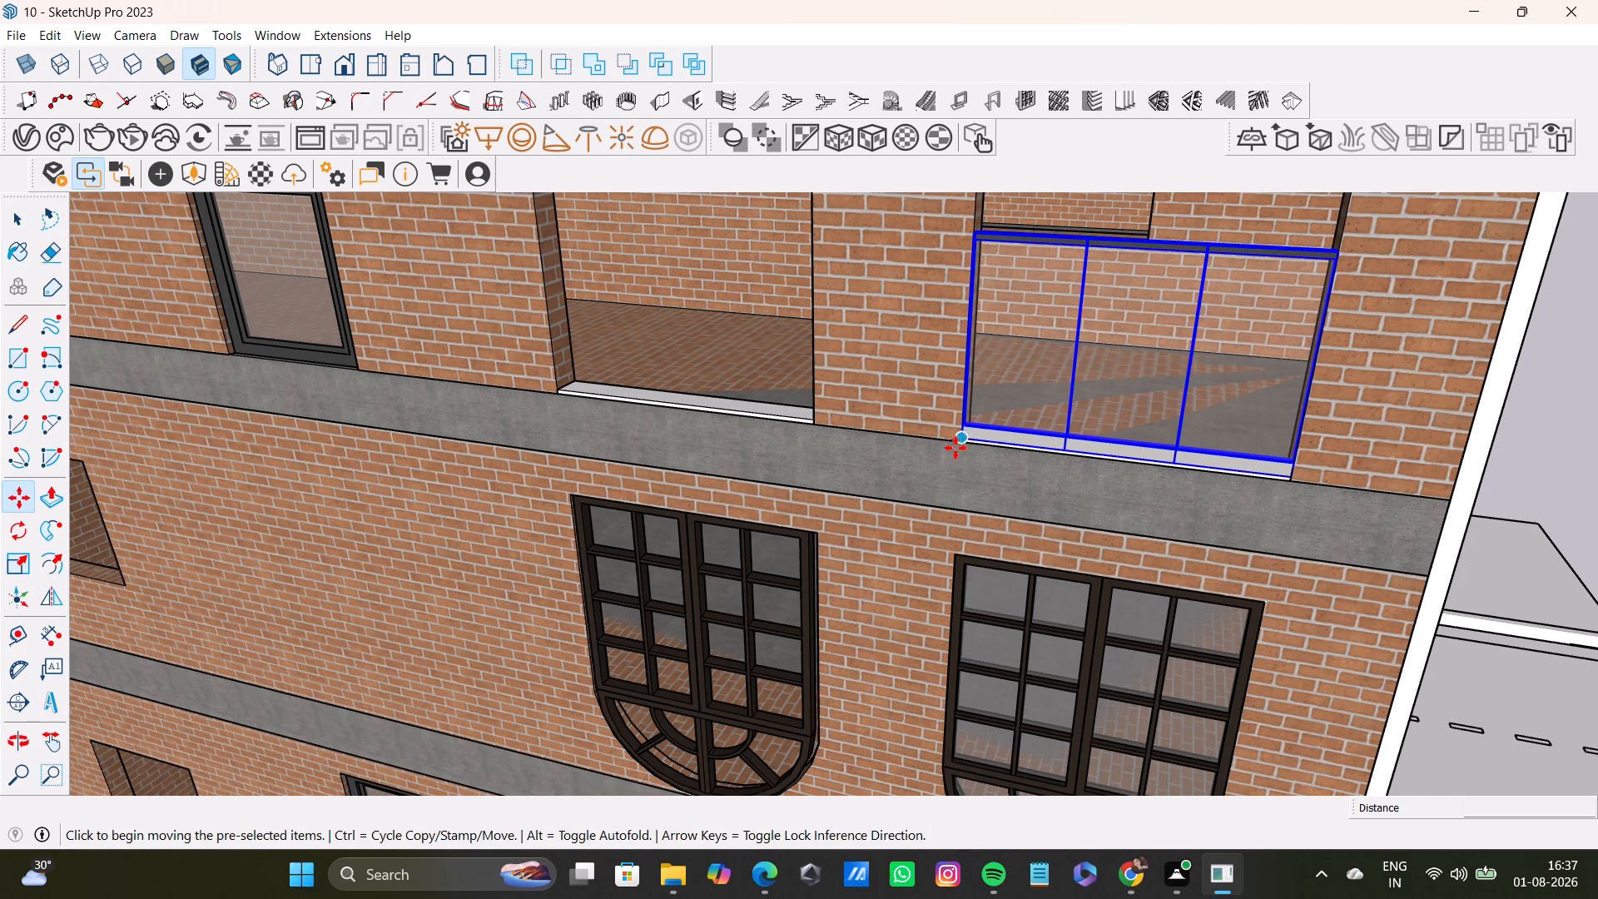
left_click(963, 440)
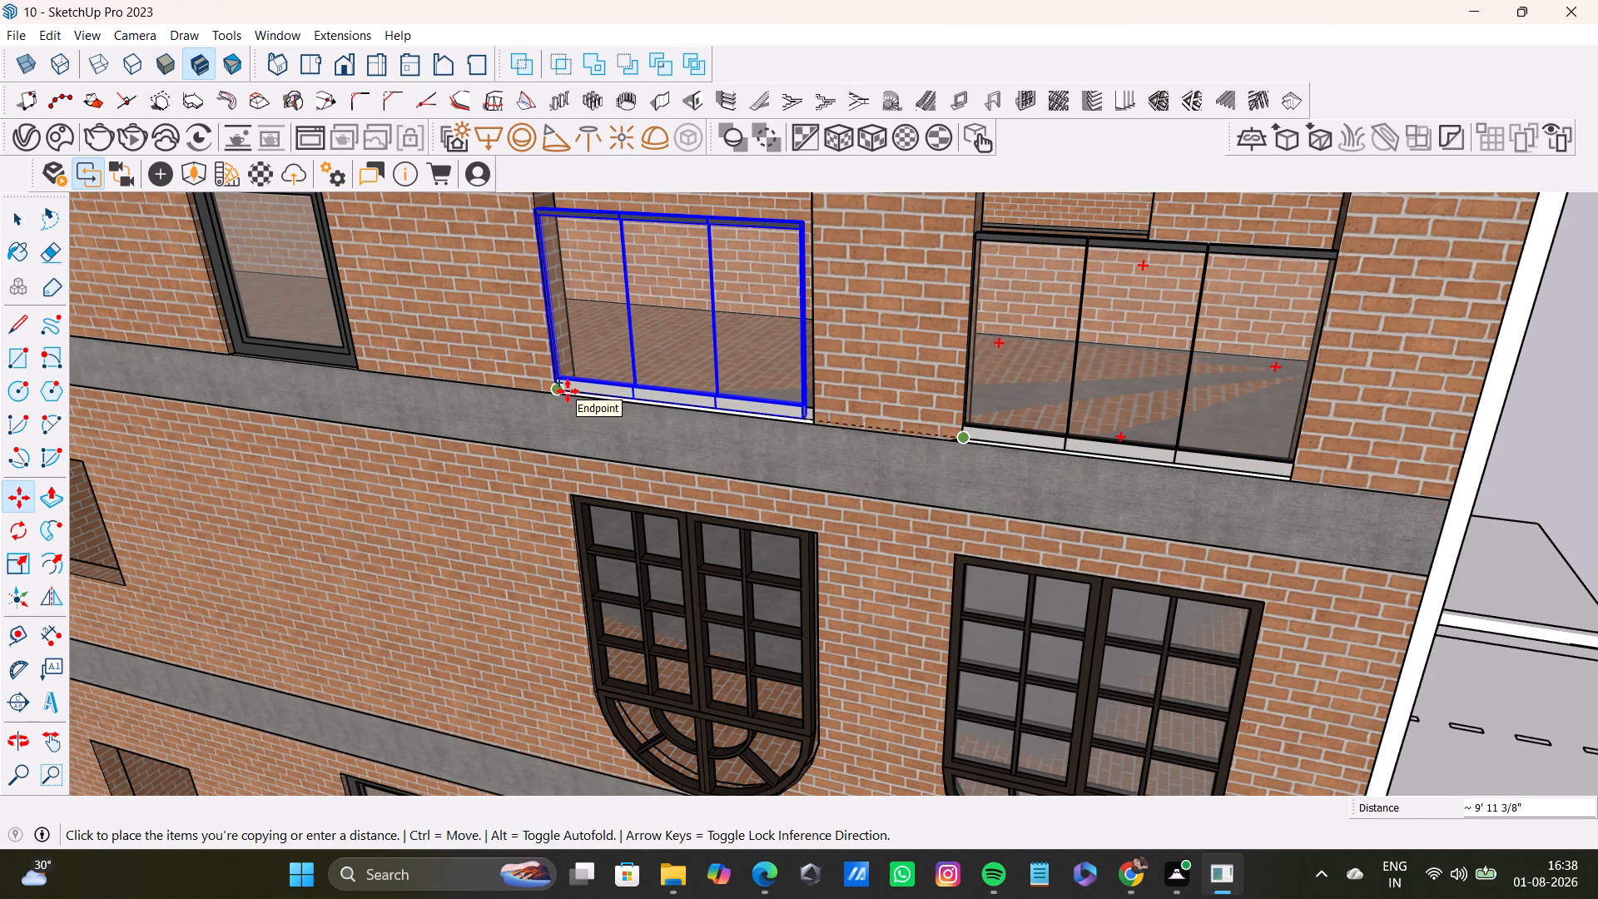
left_click(568, 391)
Move the second railing about 4 1/2" inward from the wall face to the midpoint of the opening's depth.
scroll(705, 388, "up", 5)
middle_click_drag(702, 388, 802, 368)
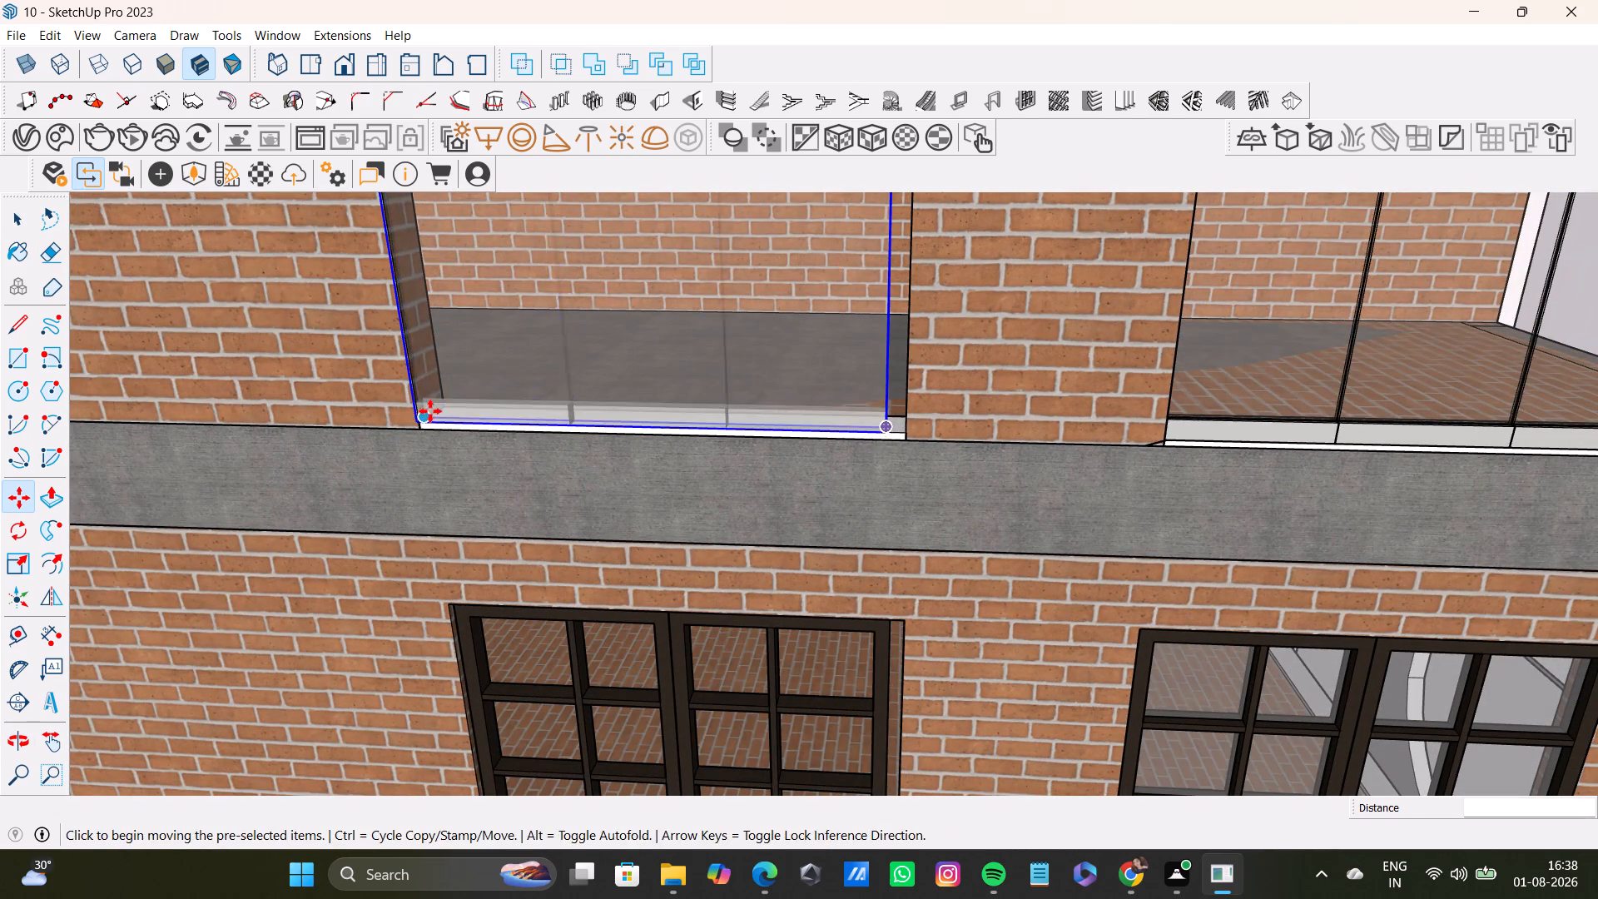
left_click(421, 426)
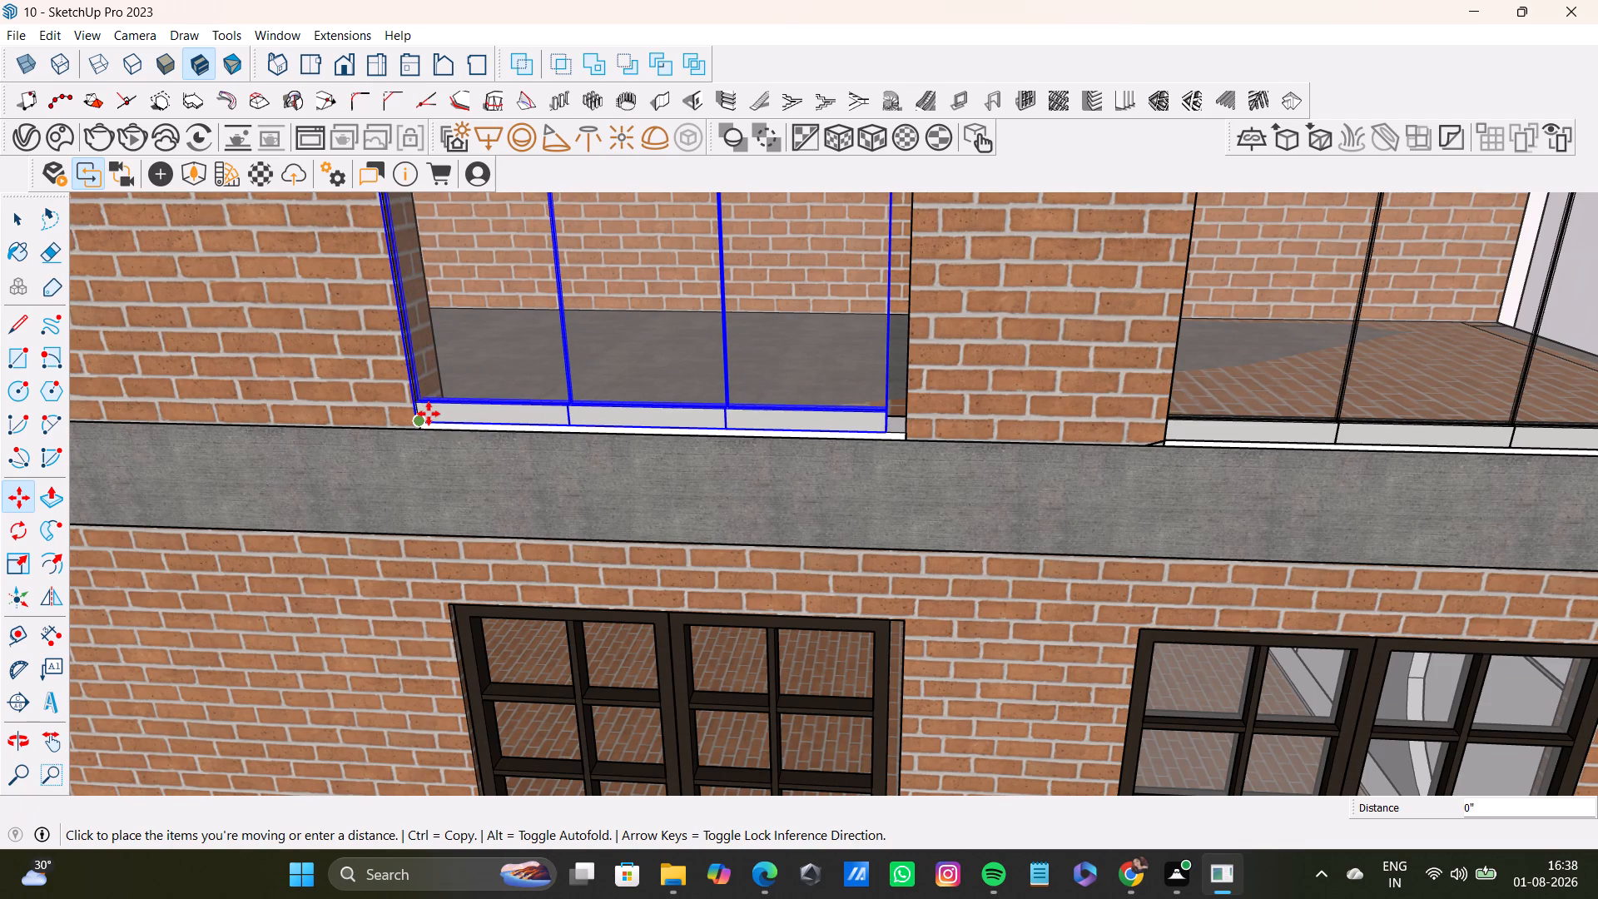
scroll(425, 411, "up", 6)
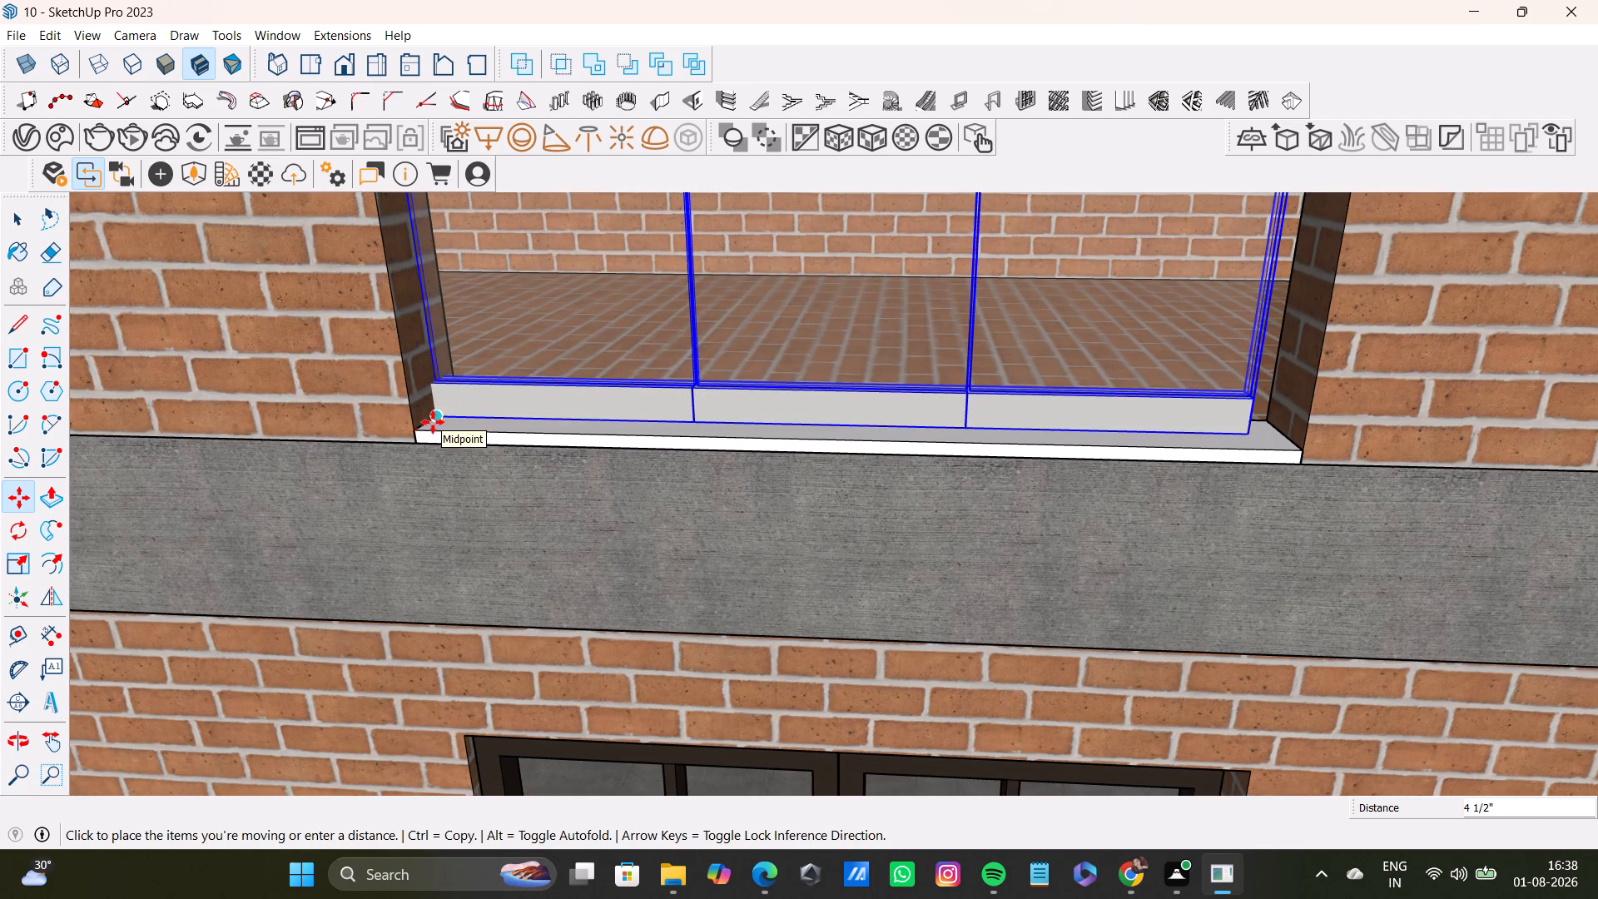
left_click(433, 422)
middle_click_drag(1075, 452, 931, 489)
middle_click_drag(1109, 519, 834, 532)
middle_click_drag(970, 434, 1039, 438)
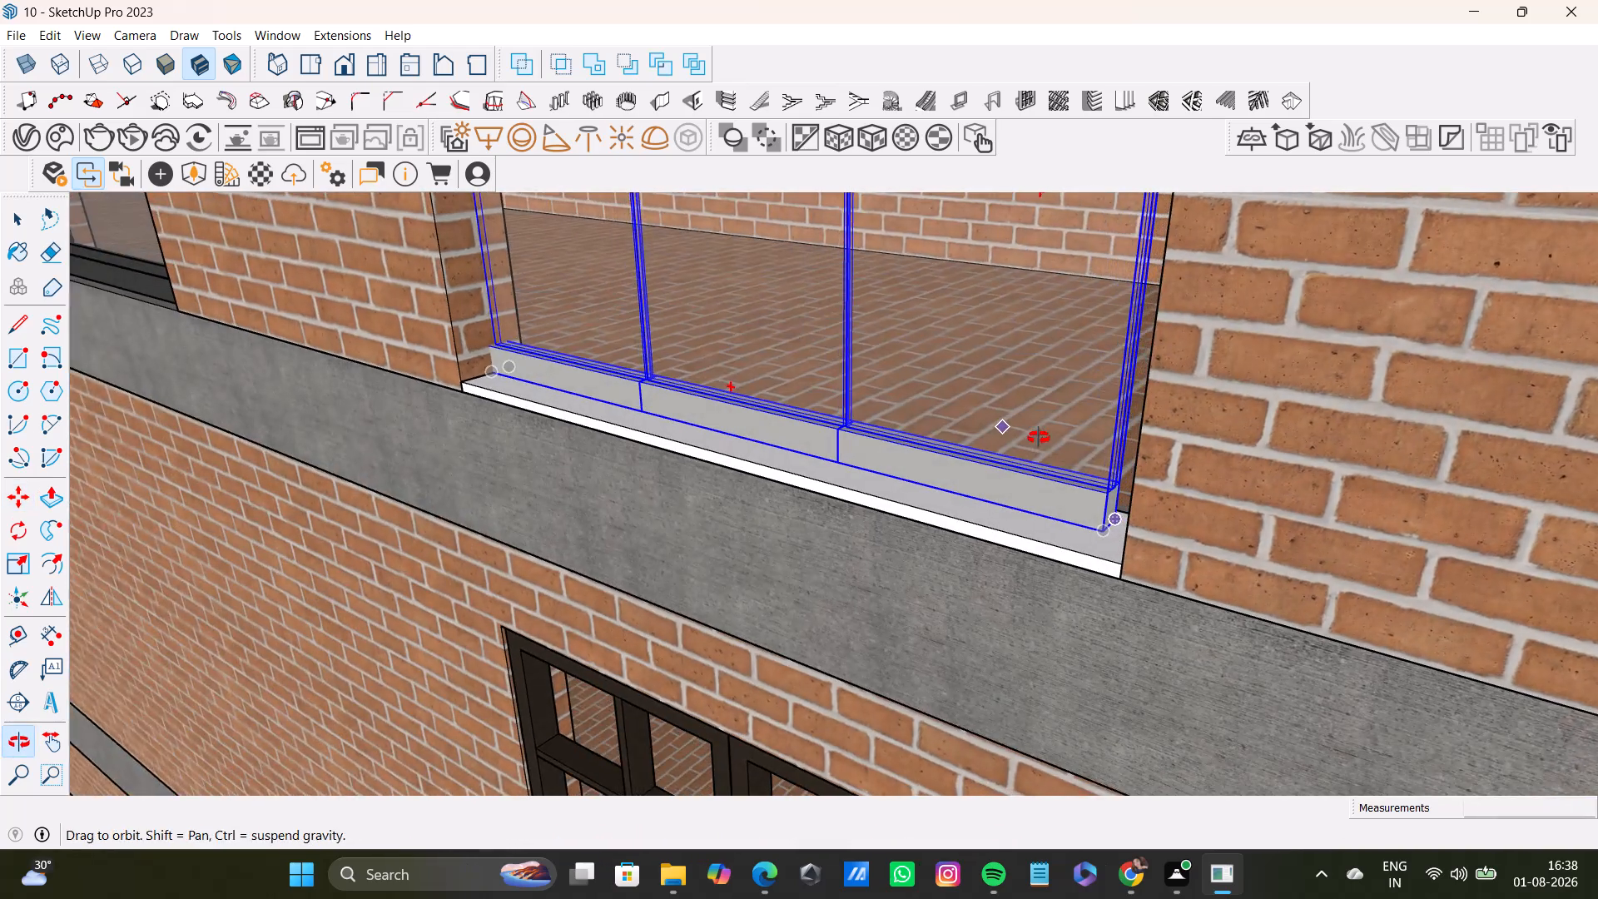
middle_click_drag(1039, 438, 1065, 438)
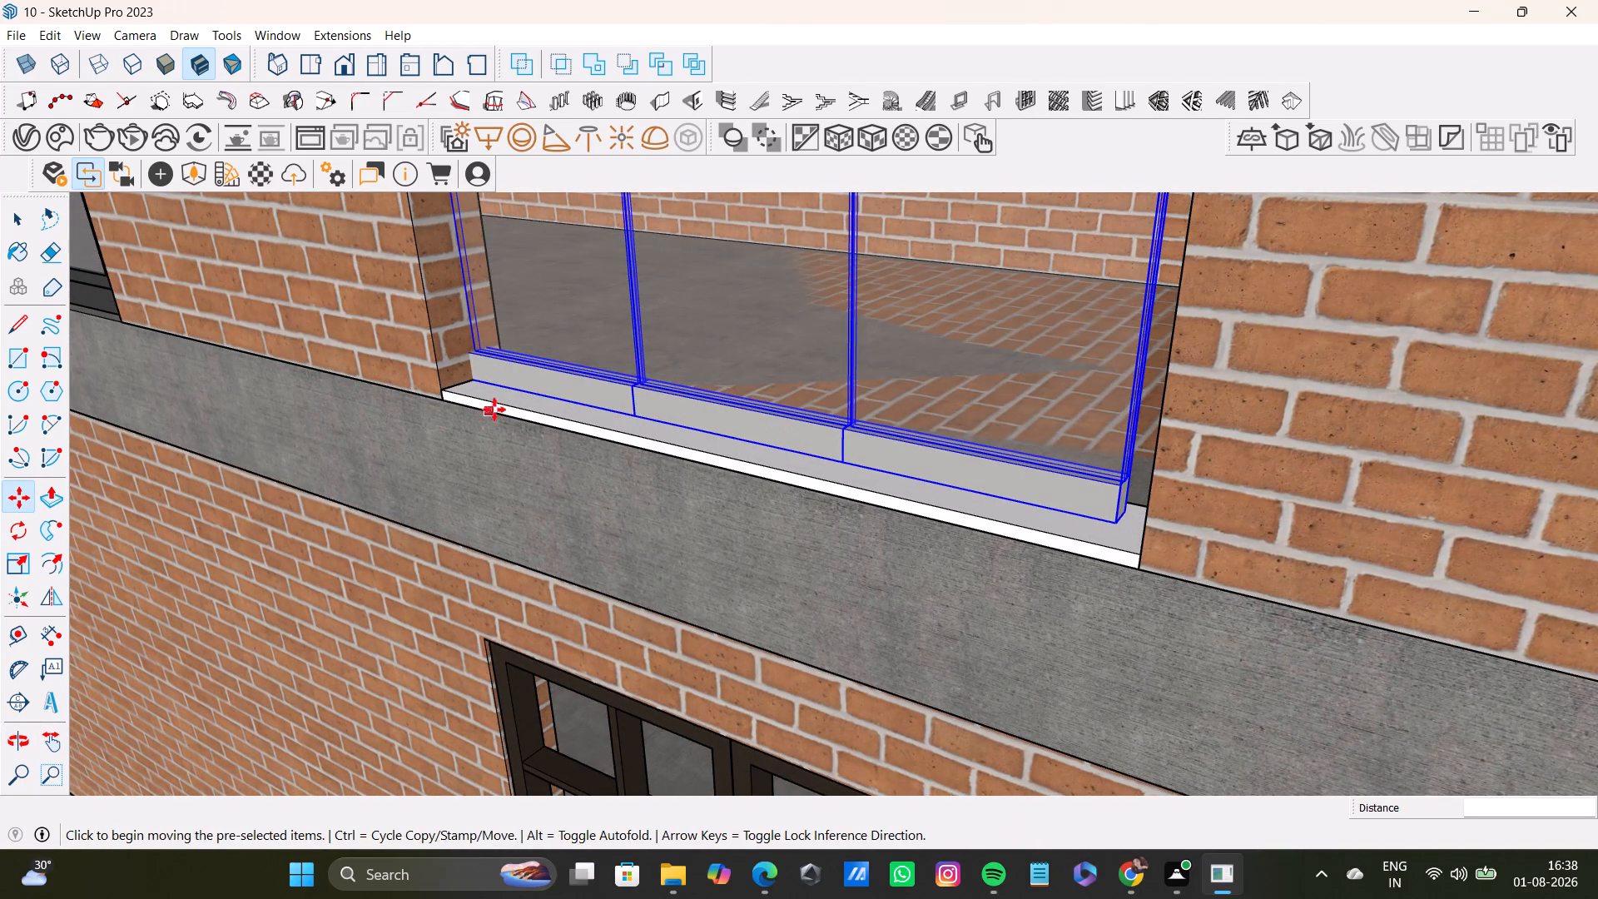
Shift the second railing about 5 3/16" toward the sill's front edge, seating its end against the opening's side.
left_click(478, 384)
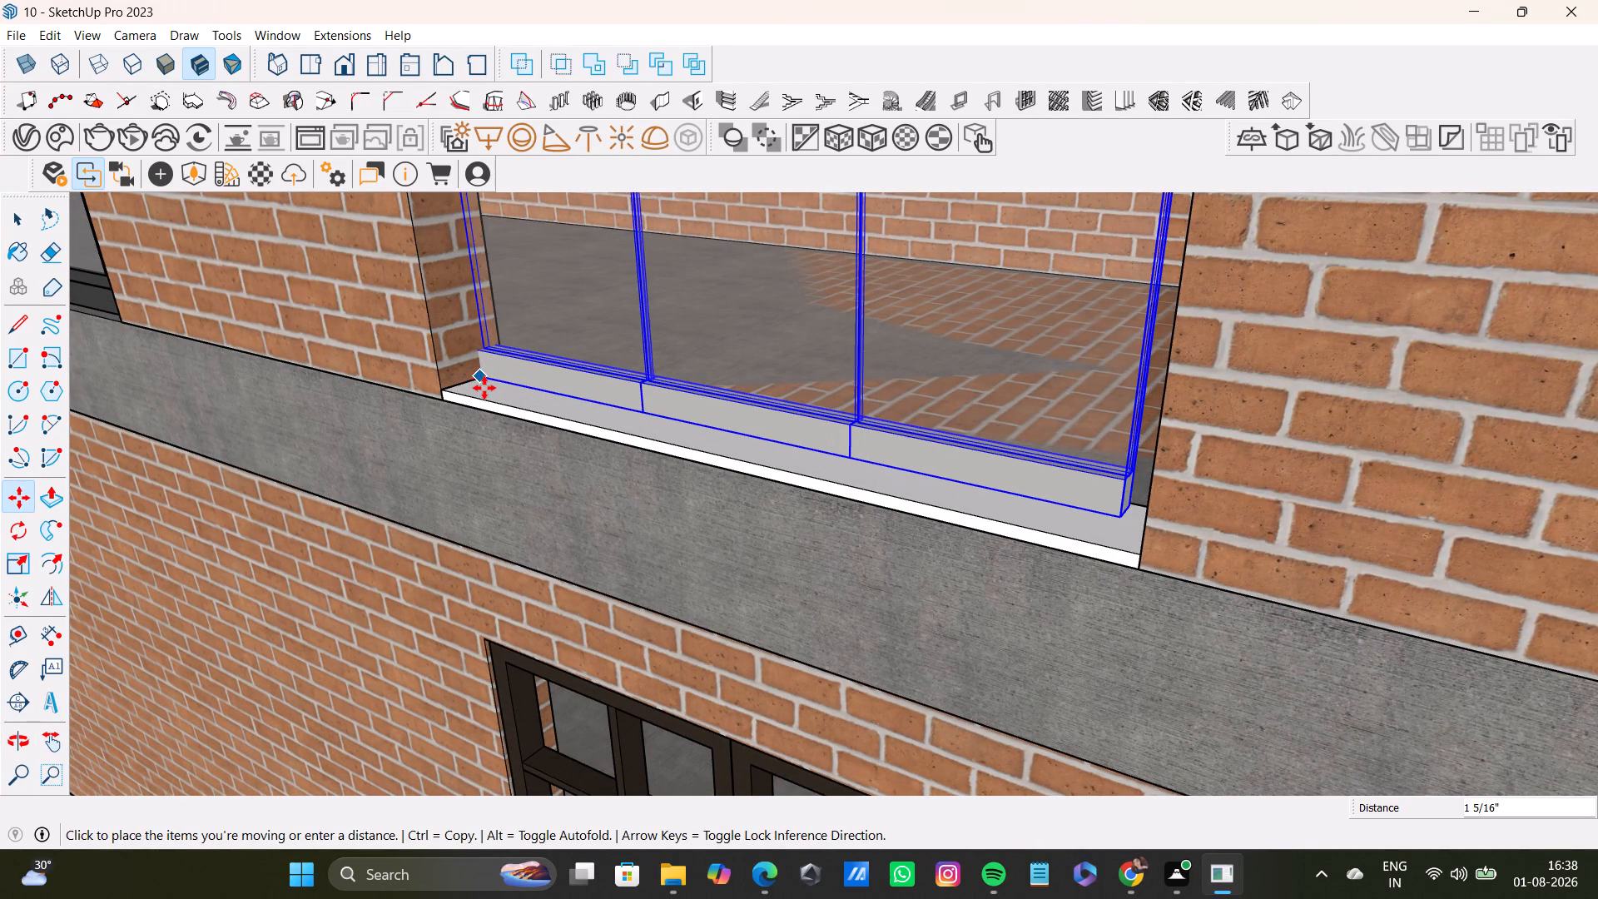
left_click(484, 388)
left_click(482, 385)
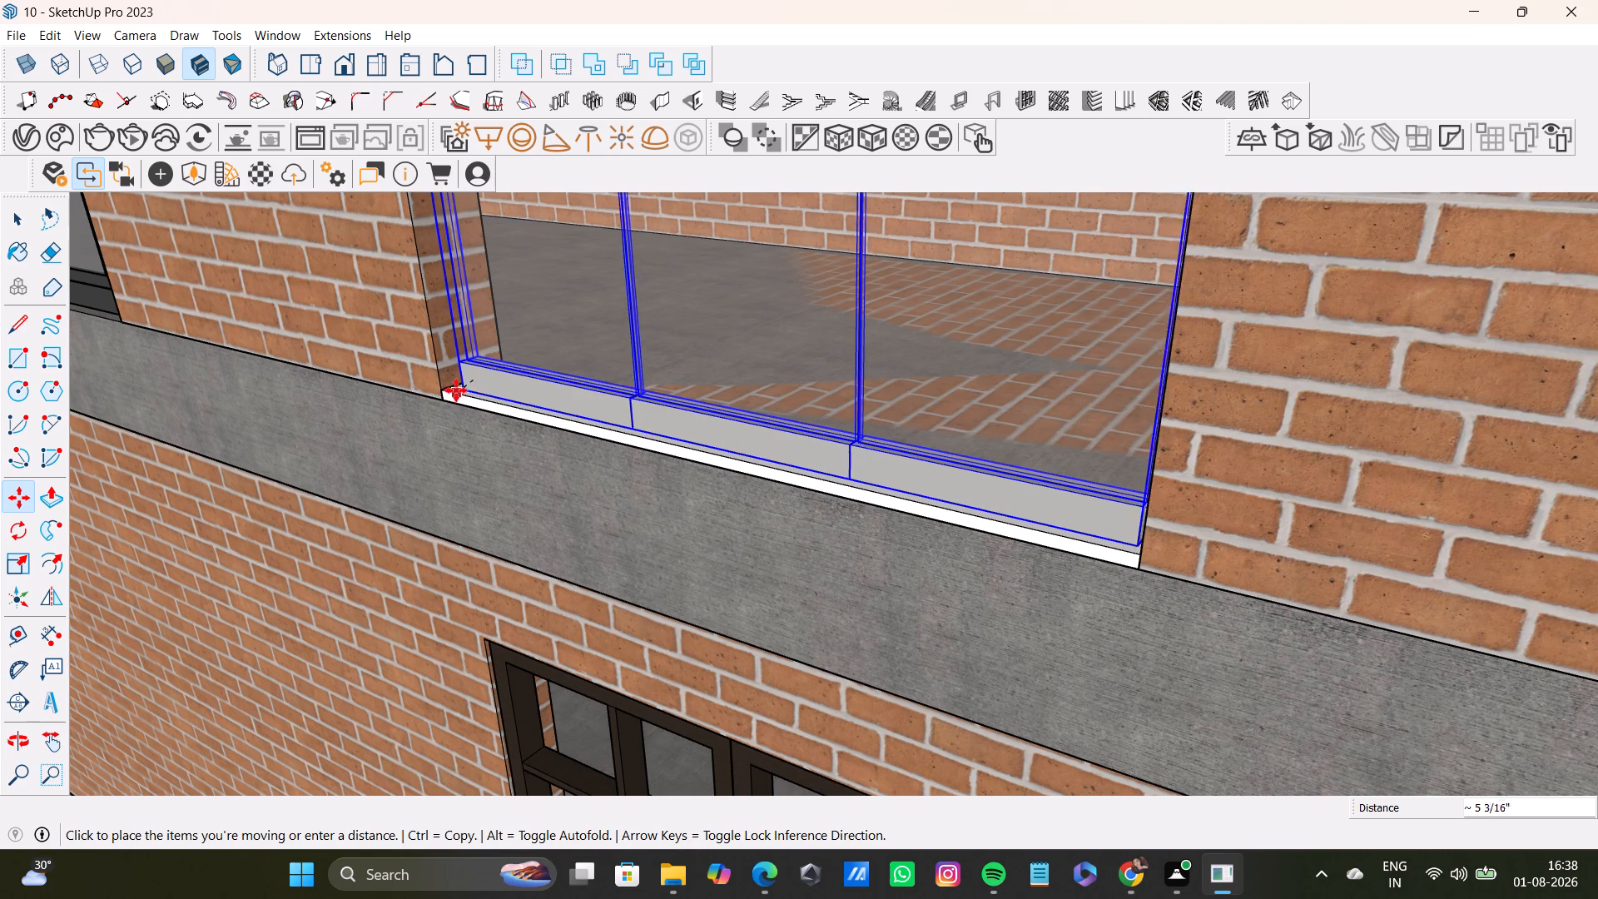
left_click(459, 387)
Scale the second railing's length by about 1.03 along the red axis and stretch its opposite end to span the opening.
middle_click_drag(531, 432, 543, 431)
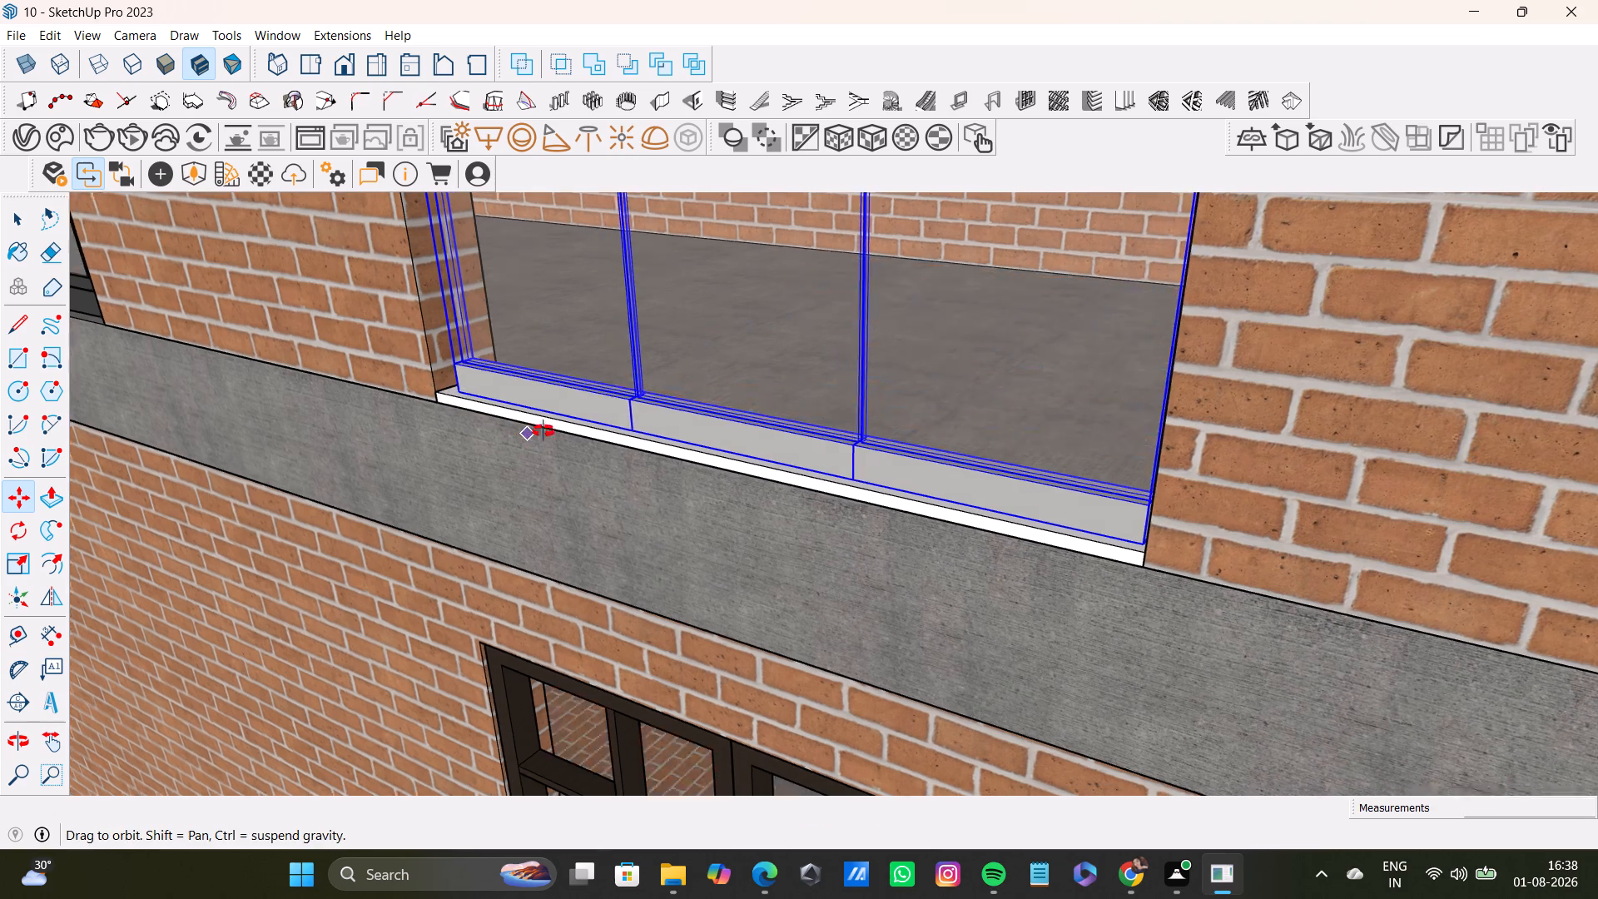
middle_click_drag(543, 431, 772, 423)
key("s")
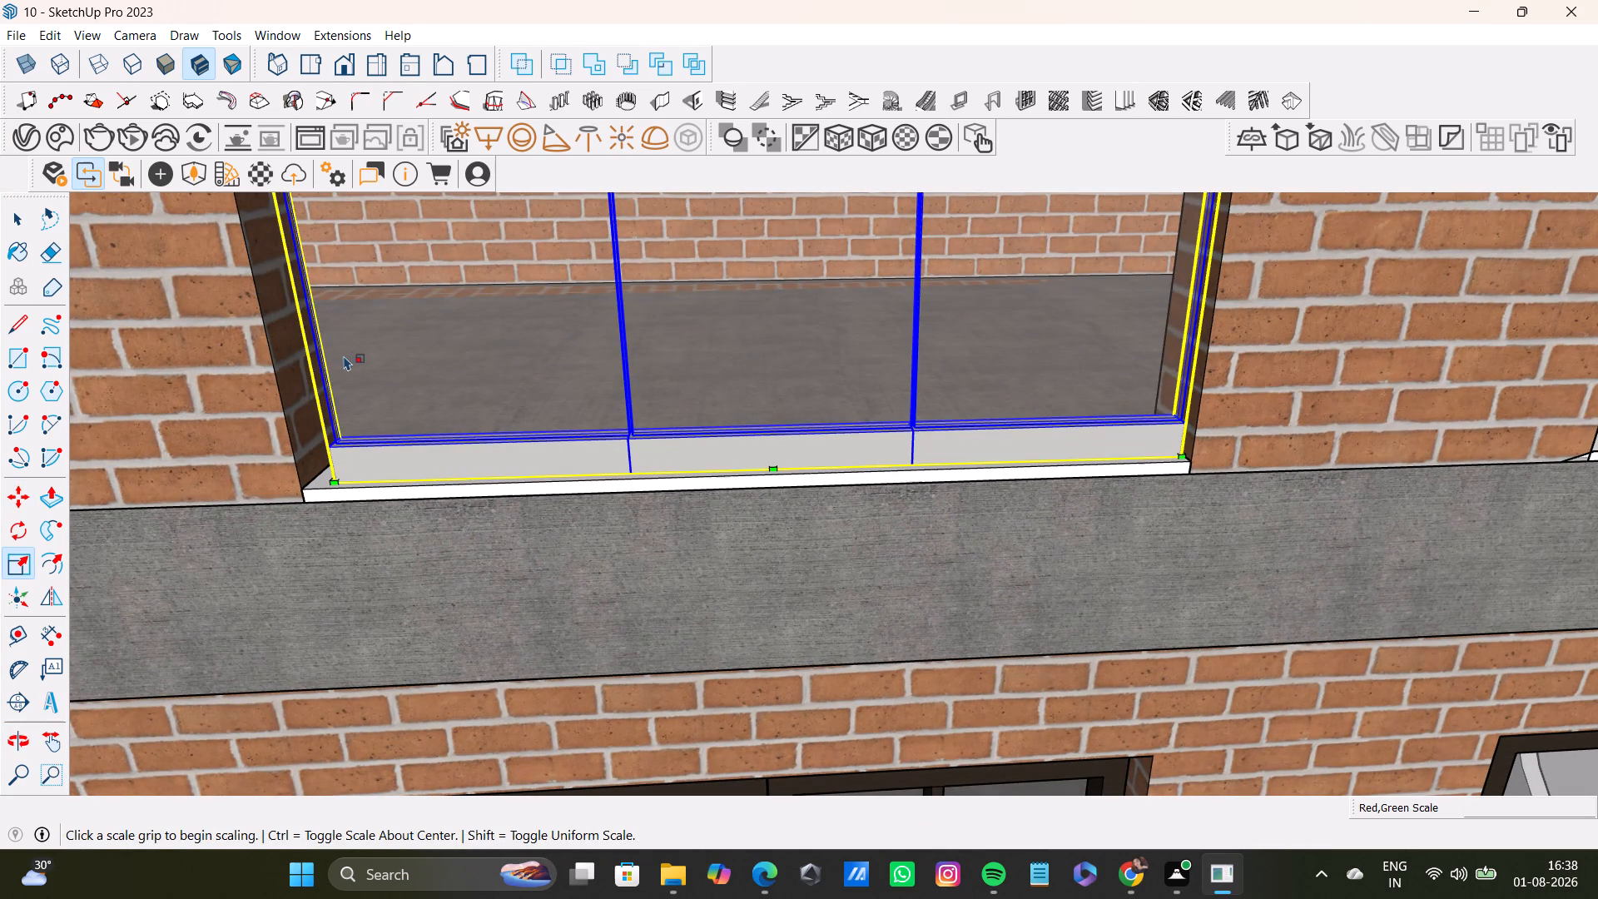
middle_click_drag(459, 335, 494, 519, "shift")
left_click(320, 375)
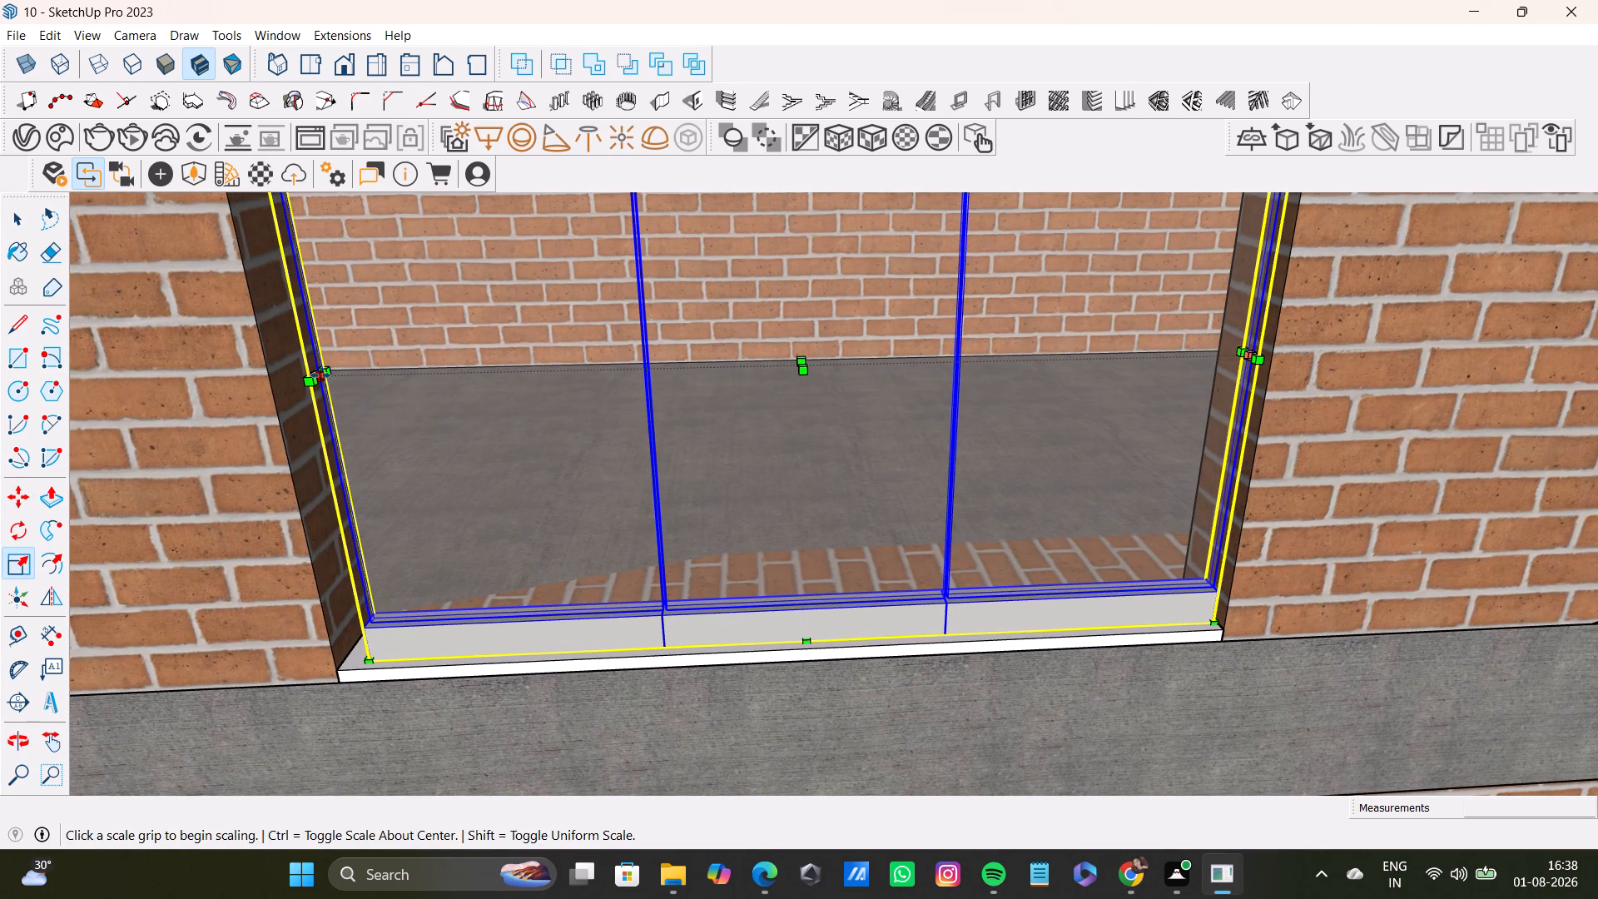
left_click(290, 372)
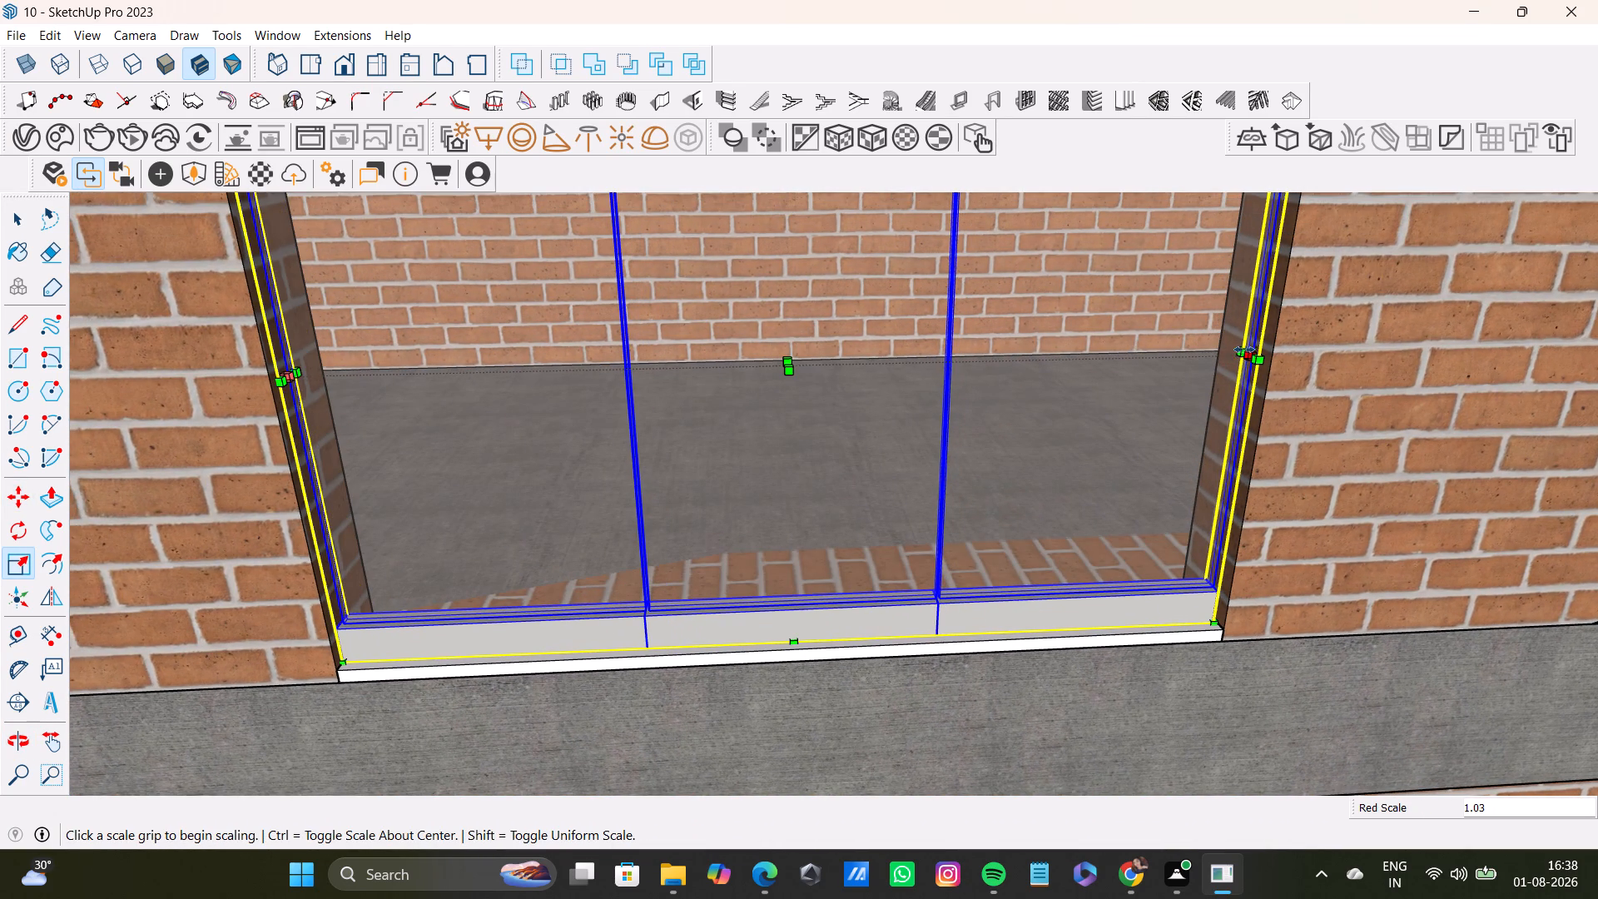
left_click(1245, 353)
left_click(1256, 350)
key("space")
Examine the side wall's fitted railings, windows and remaining empty openings across all floors.
scroll(1084, 399, "down", 3)
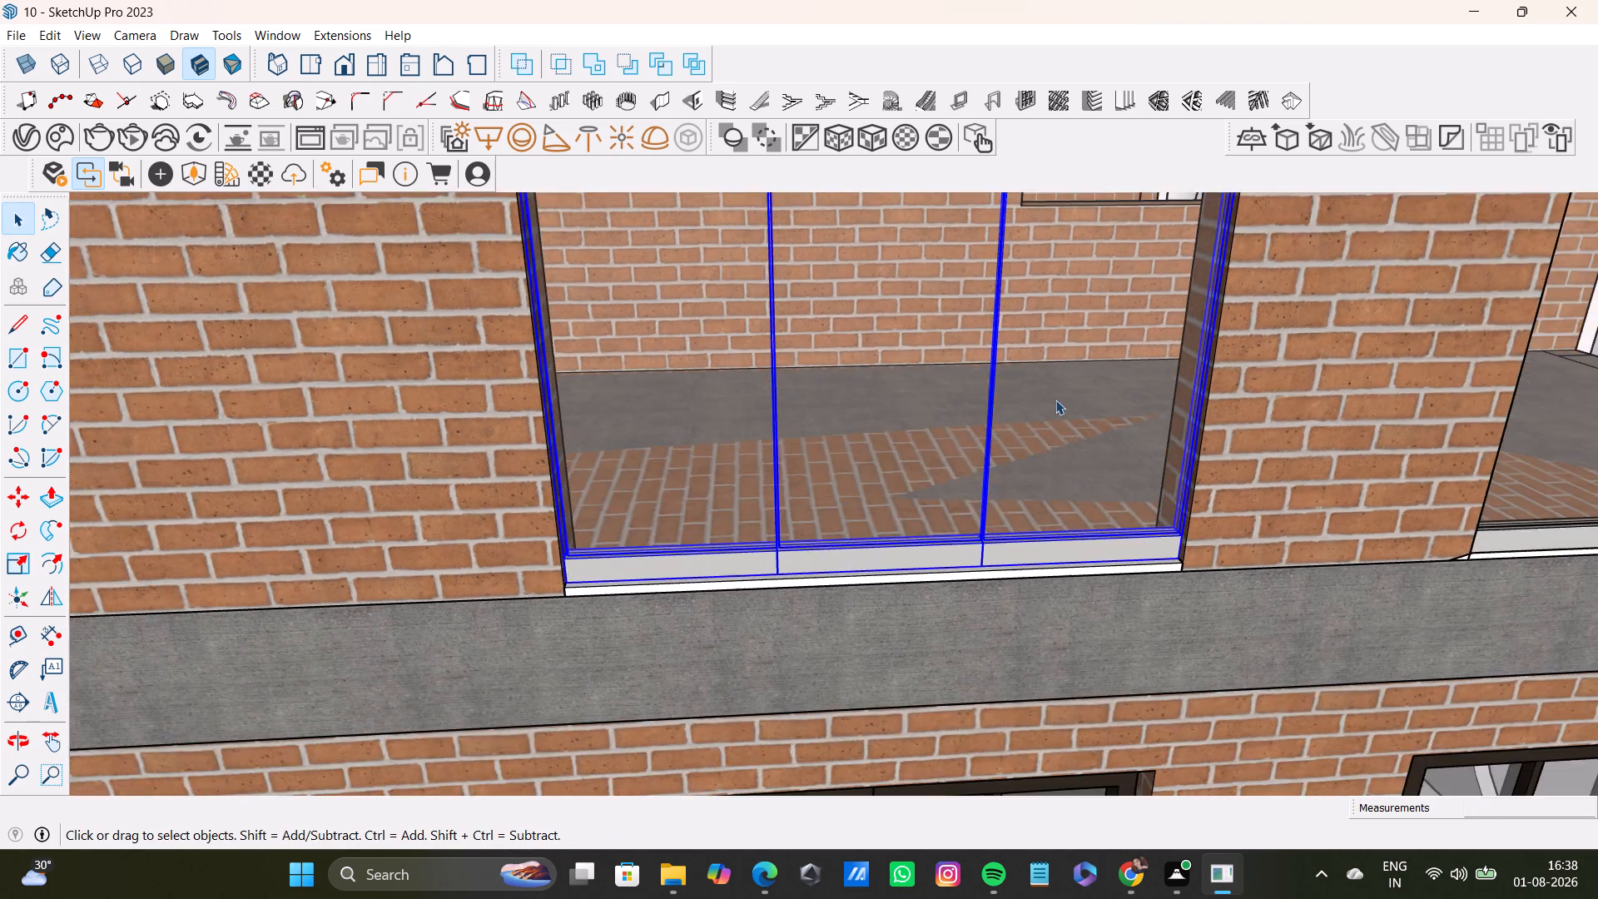
scroll(1055, 400, "down", 9)
middle_click_drag(1175, 403, 1080, 350)
scroll(1068, 381, "down", 7)
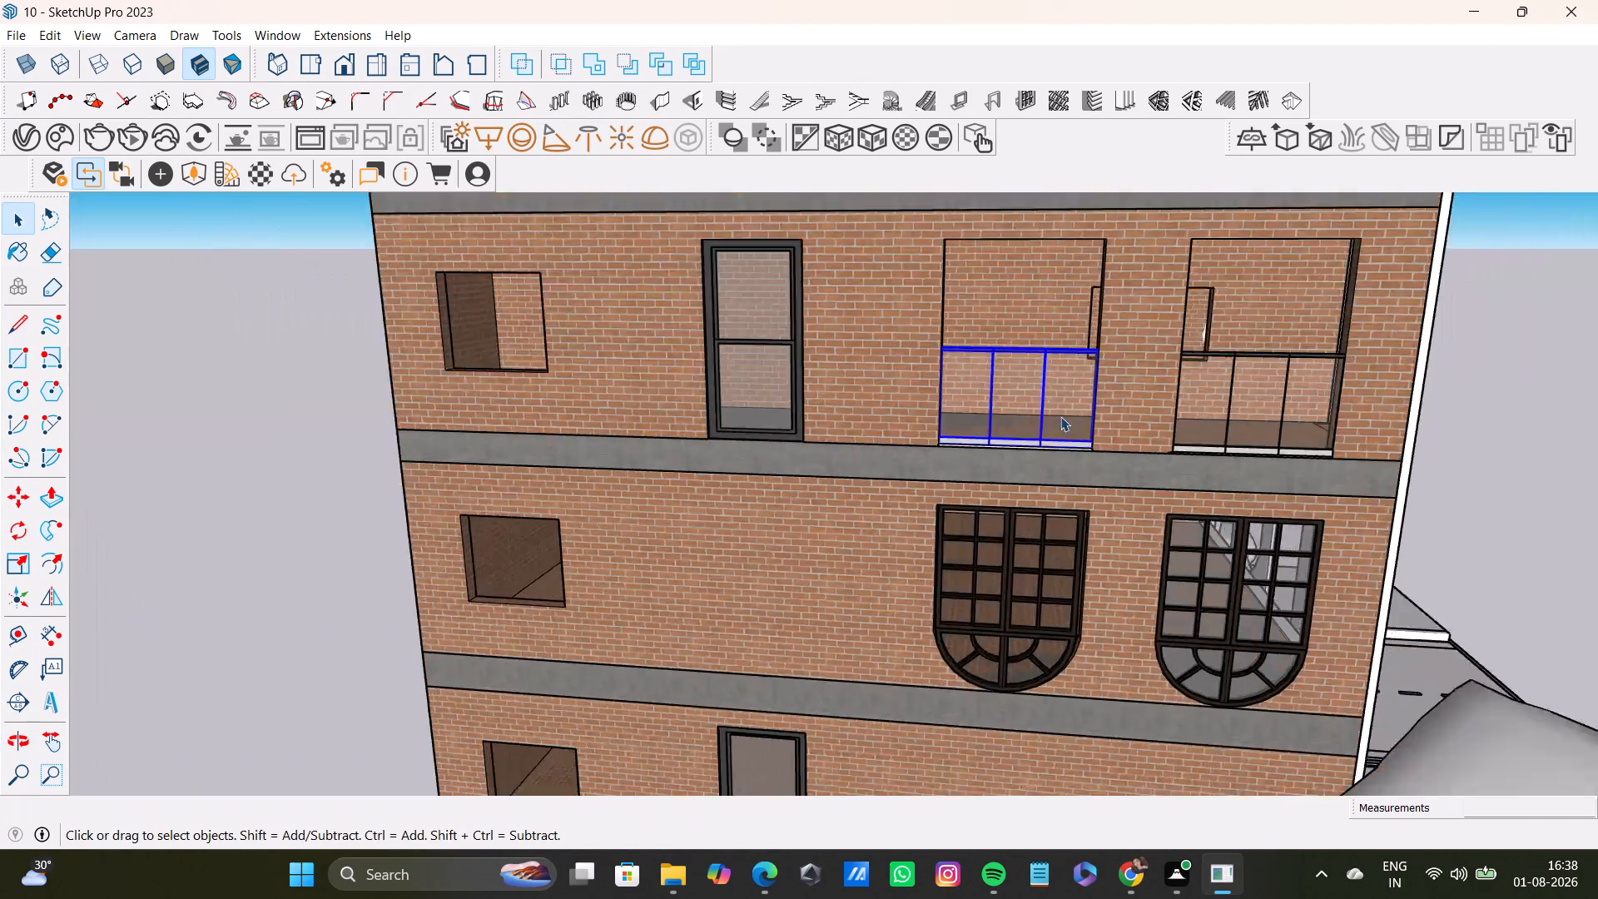
scroll(1060, 416, "down", 5)
middle_click_drag(1068, 415, 1014, 404)
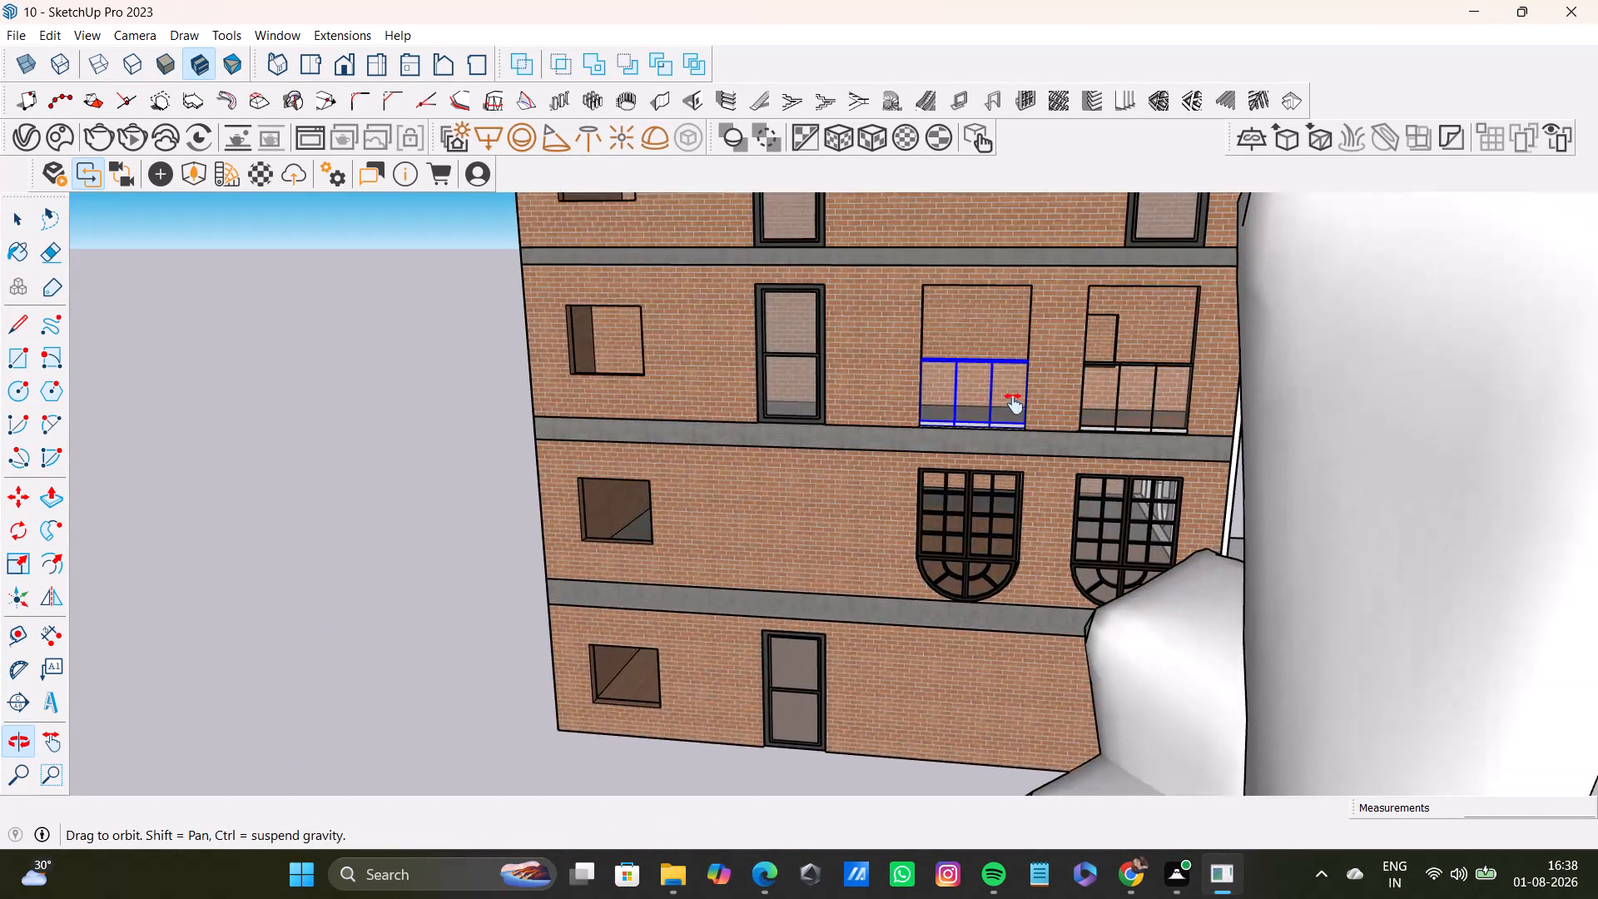
middle_click_drag(1014, 404, 1021, 426)
middle_click_drag(1195, 504, 1267, 554)
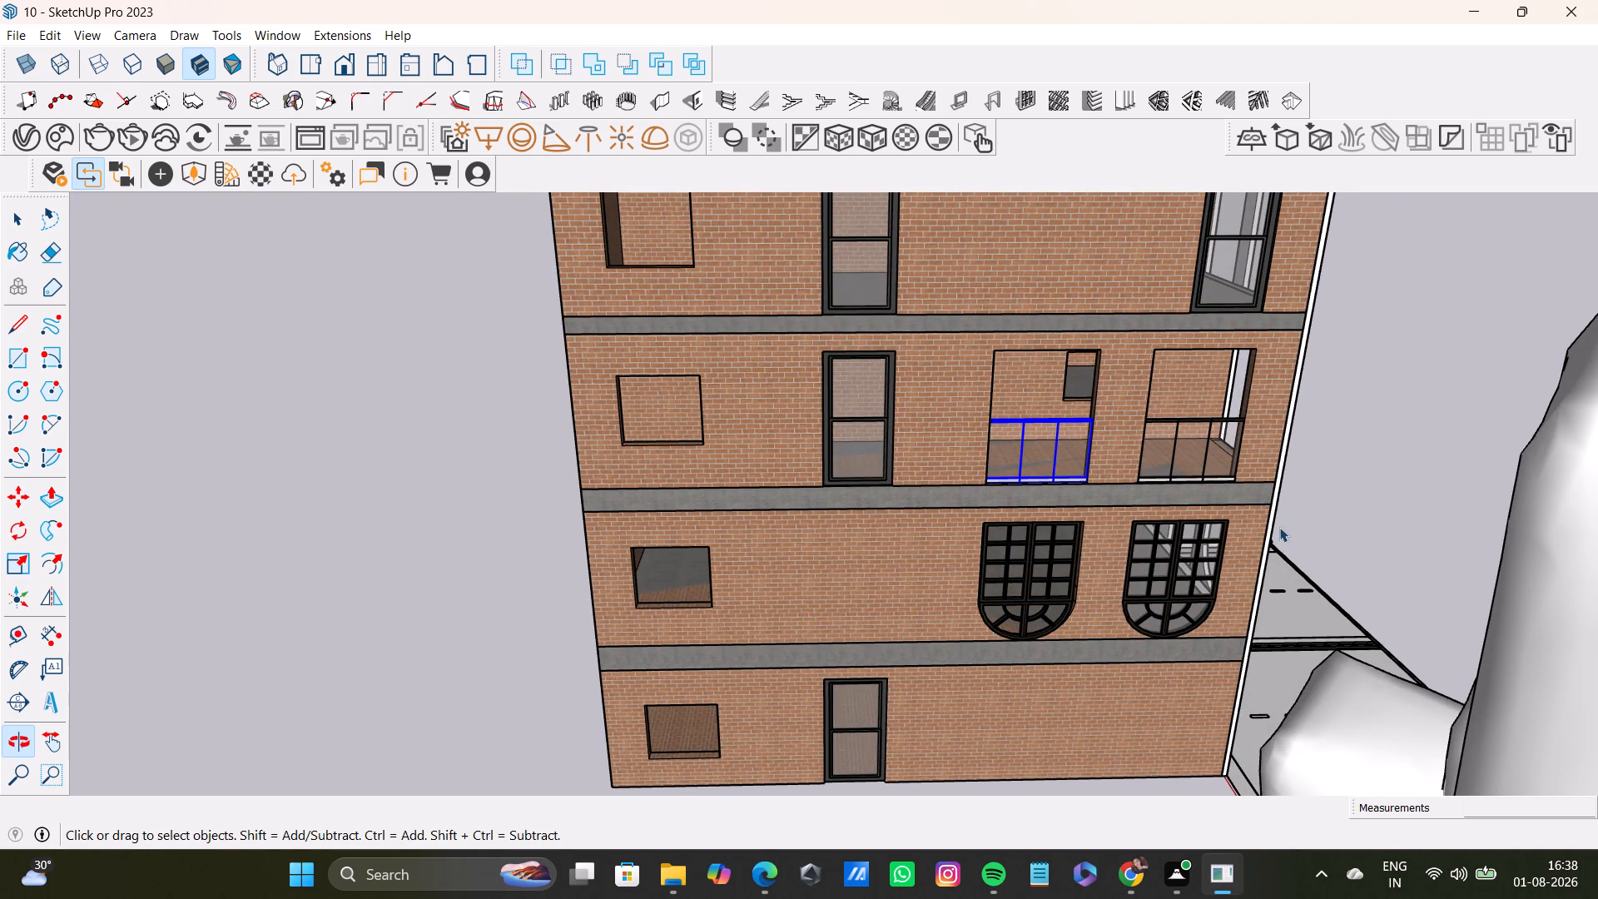
middle_click_drag(890, 554, 919, 661, "shift")
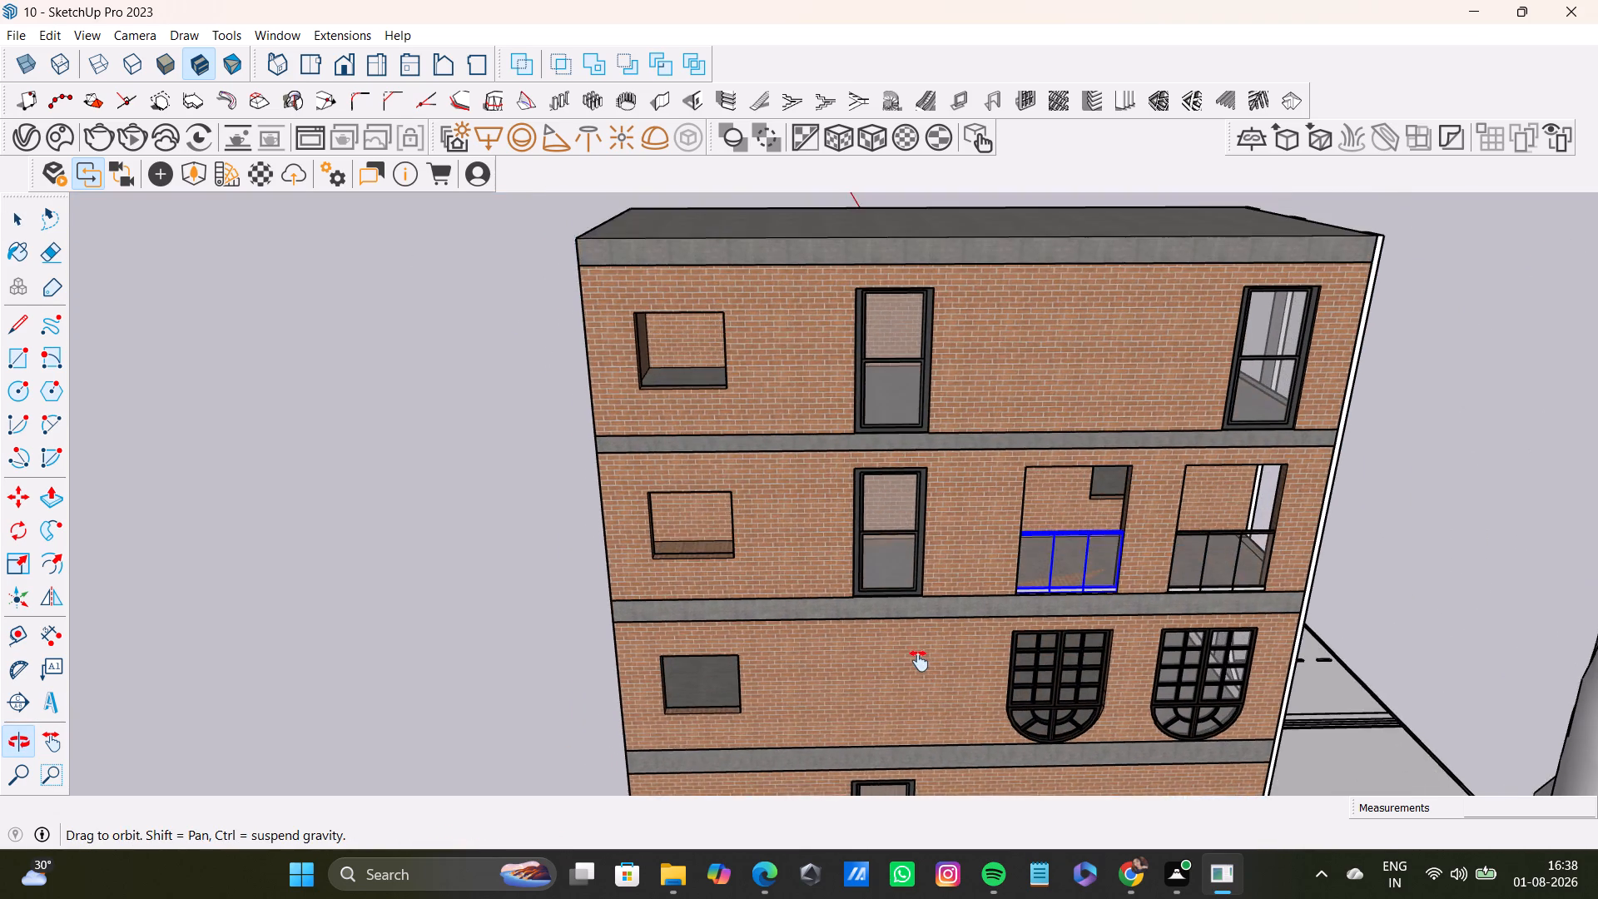
middle_click_drag(919, 661, 930, 578, "shift")
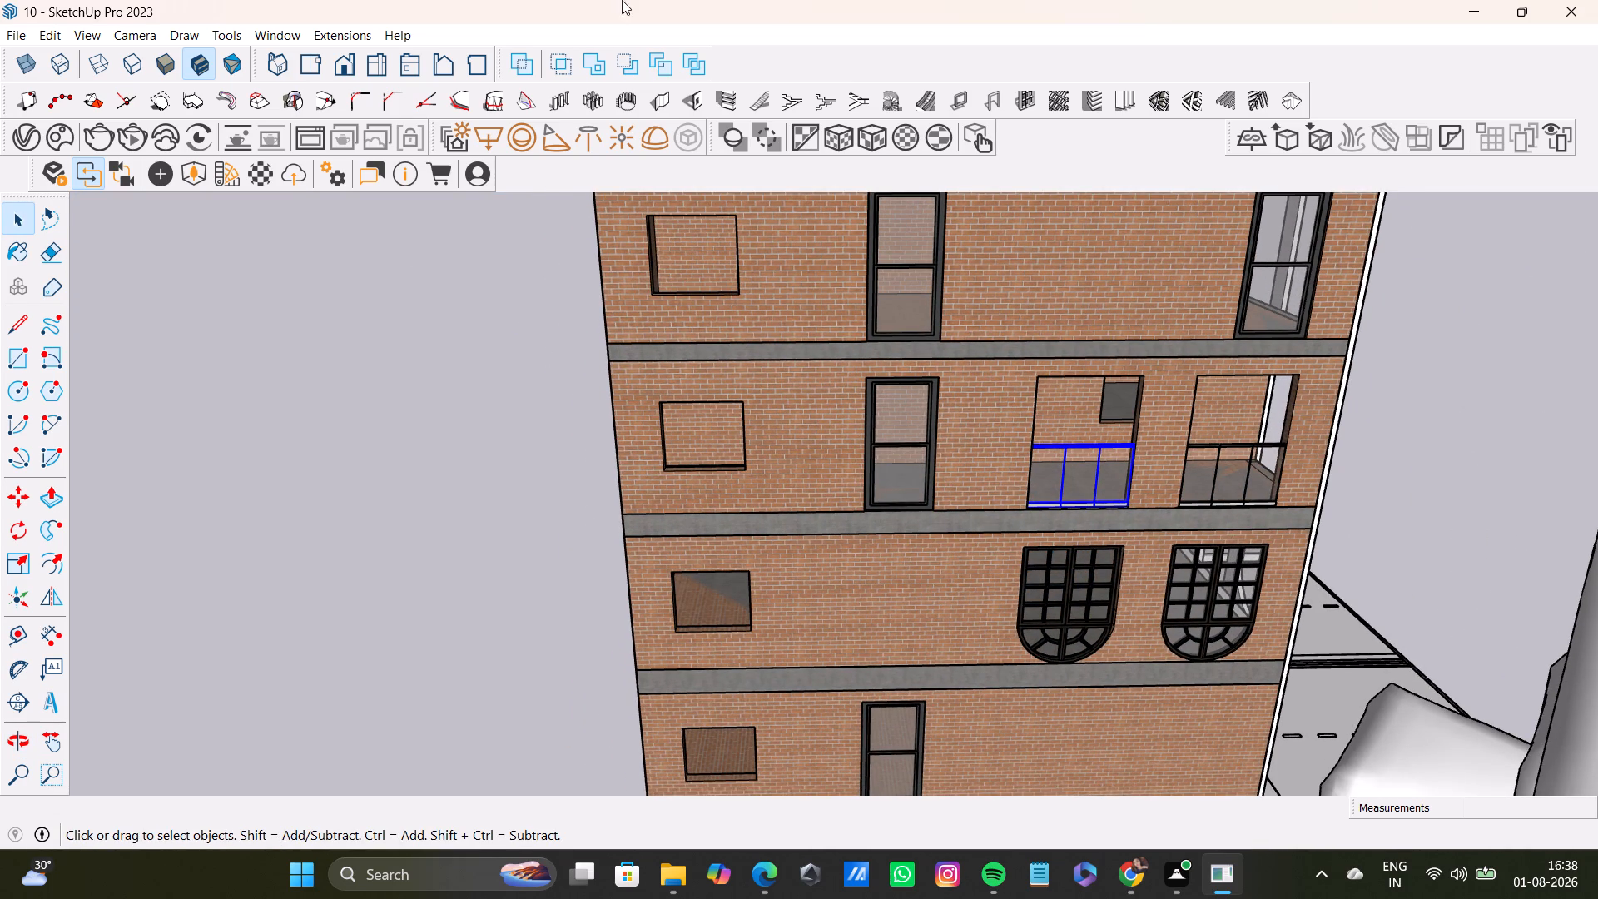
Switch to 3D Warehouse in the browser and search the models for WINDOW SMALL.
left_click(1143, 882)
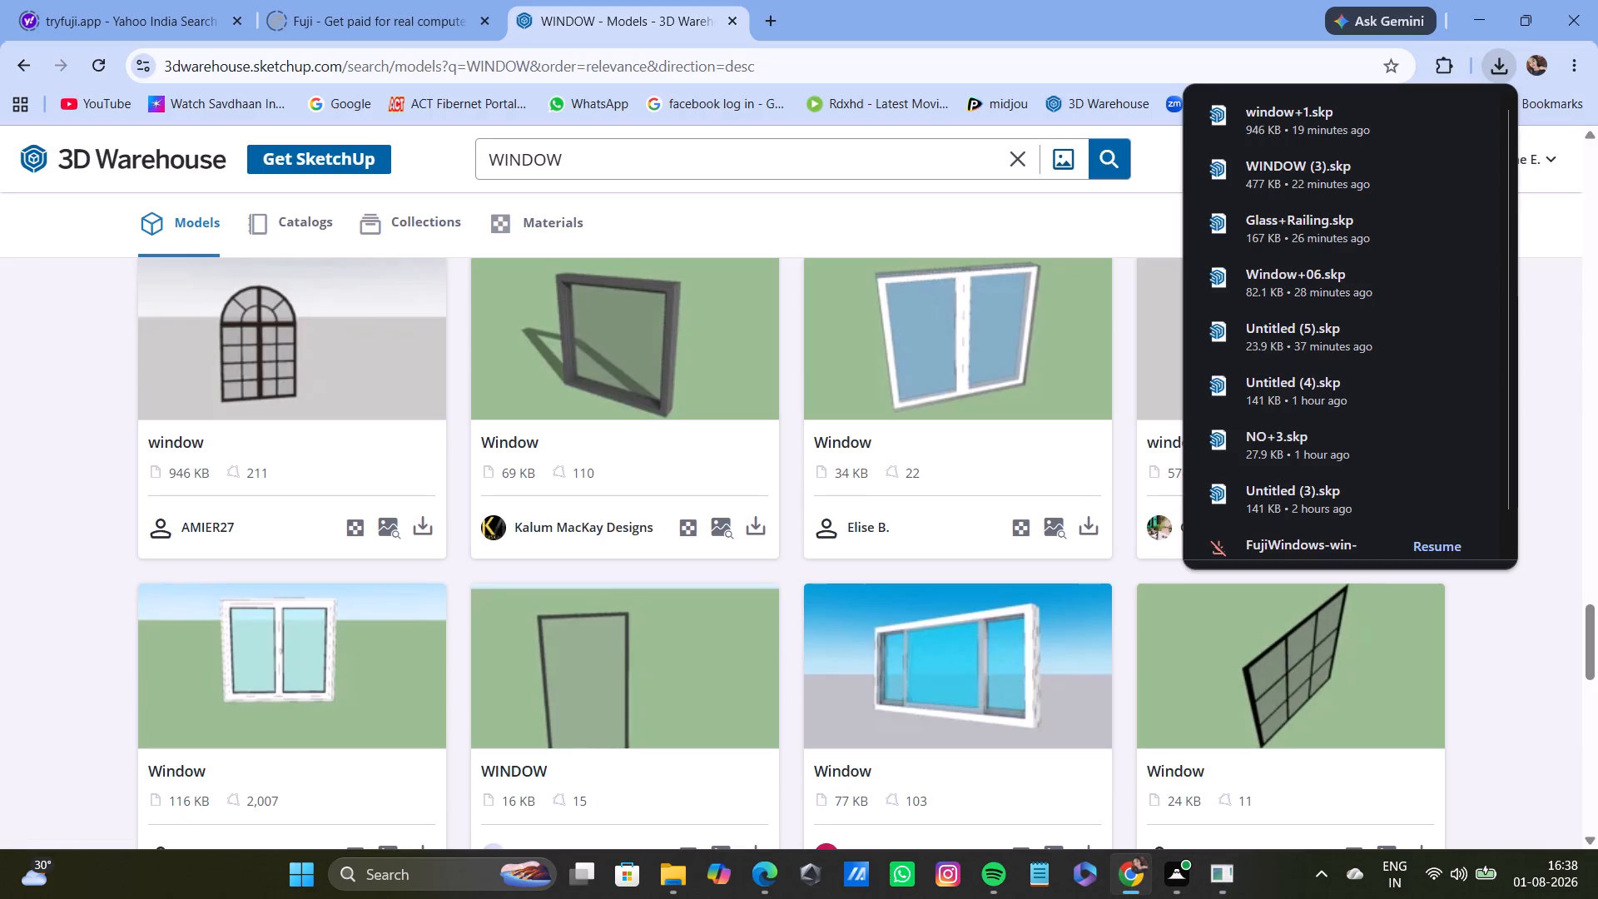
left_click(671, 164)
key("space")
type("SMA")
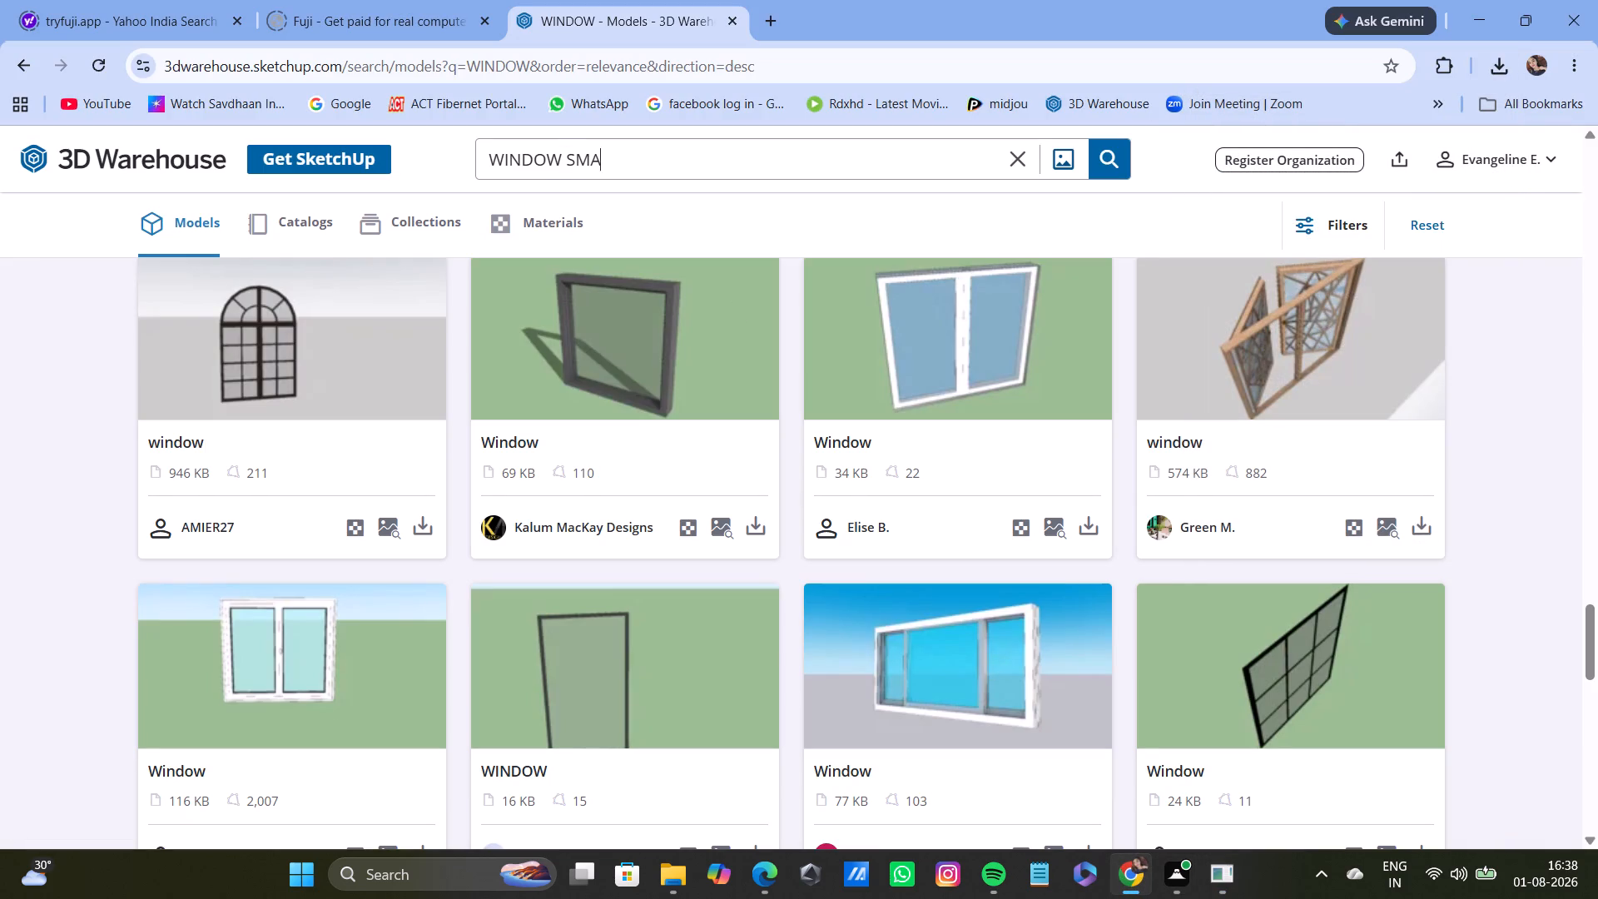
type("LL")
key("Return")
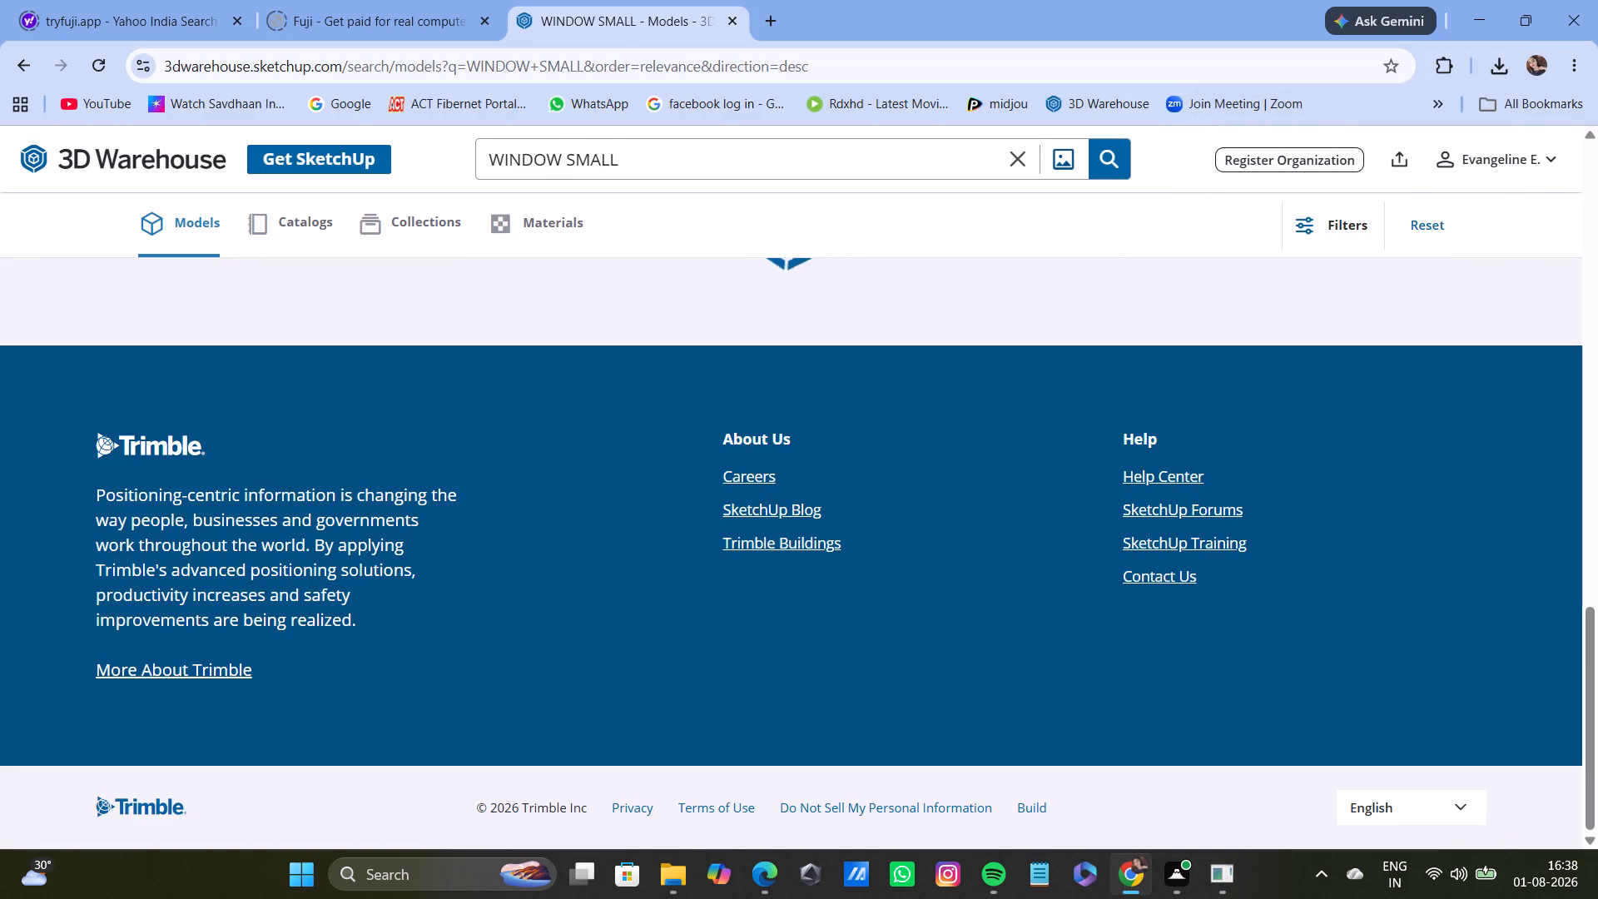
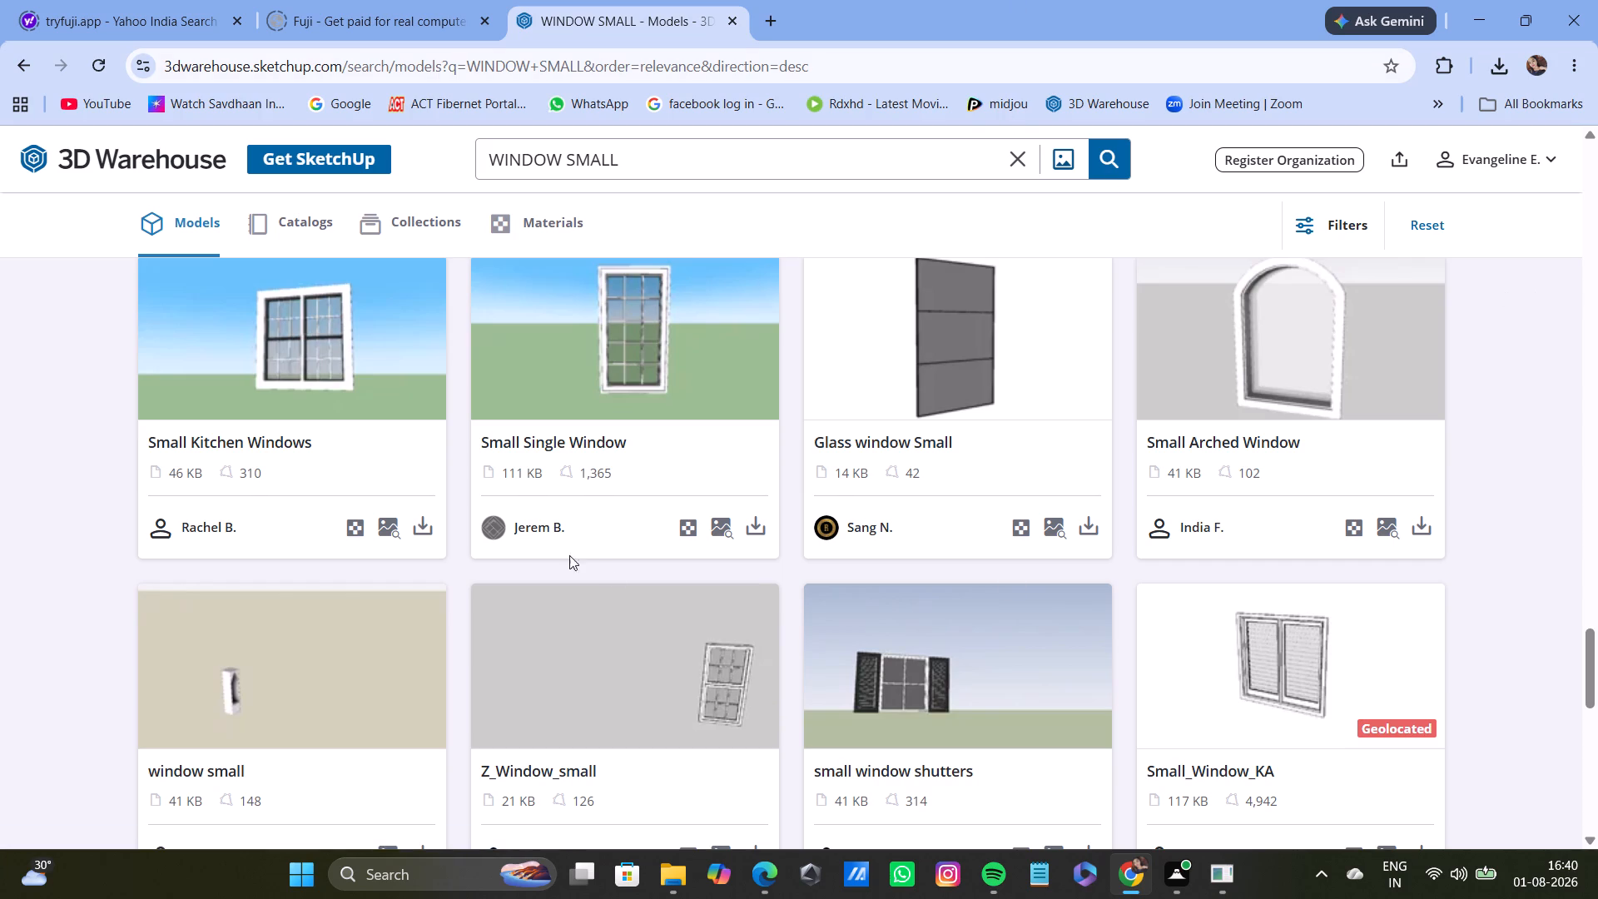
Browse the WINDOW SMALL model results for a simple small window suited to the building's square wall openings.
scroll(867, 648, "up", 11)
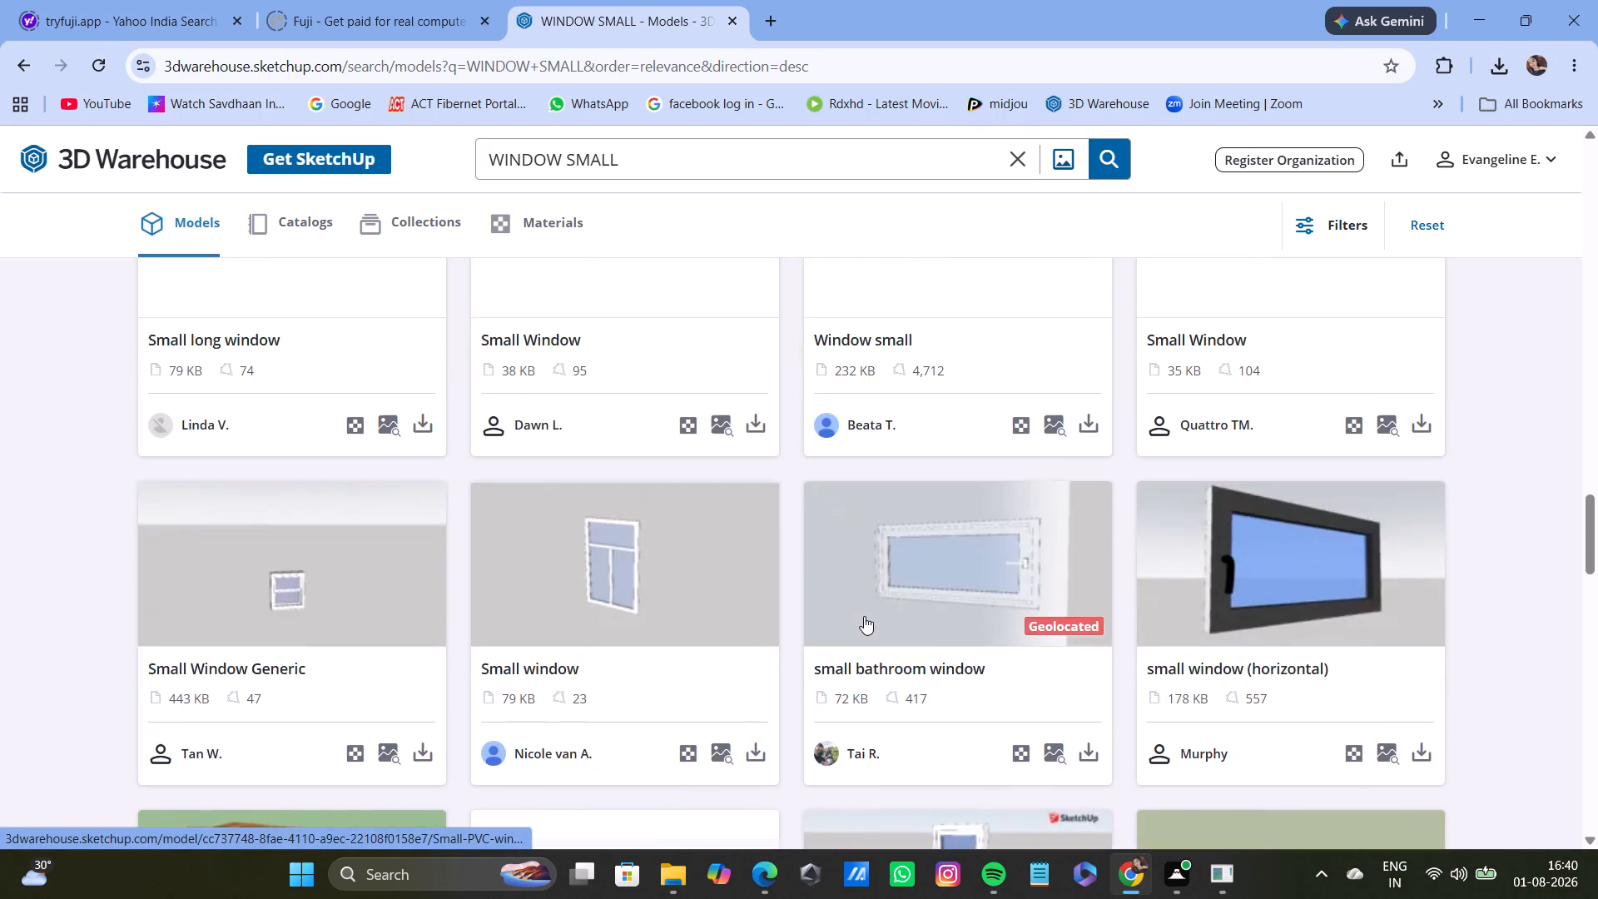
scroll(864, 616, "up", 14)
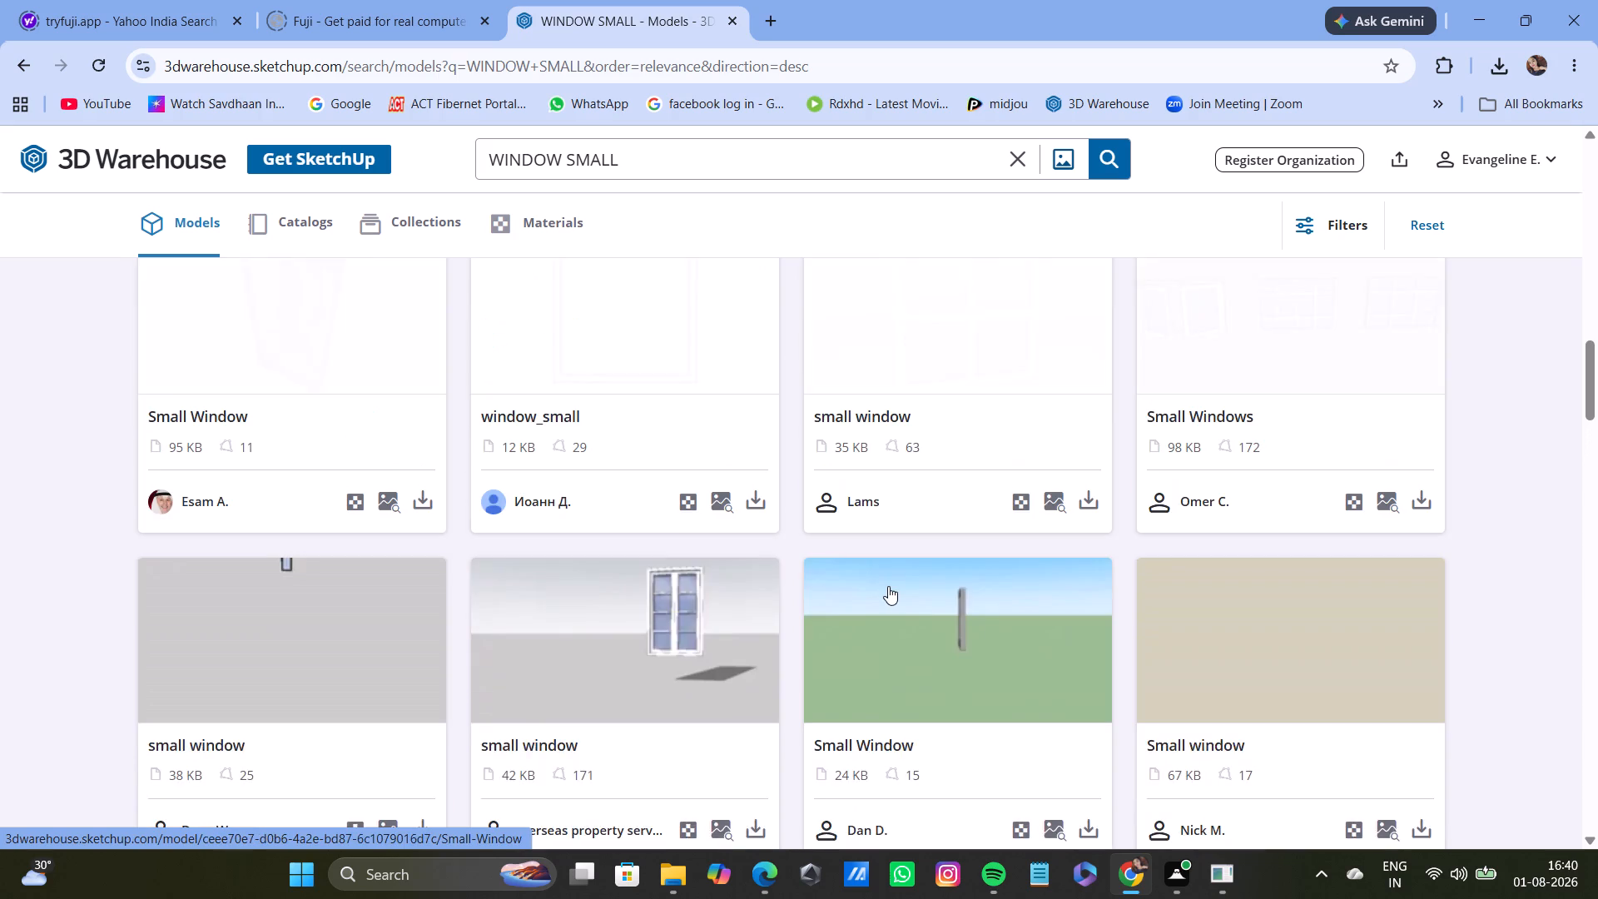
scroll(888, 586, "up", 4)
scroll(888, 586, "down", 1)
scroll(888, 586, "up", 12)
scroll(888, 586, "down", 1)
scroll(888, 586, "up", 4)
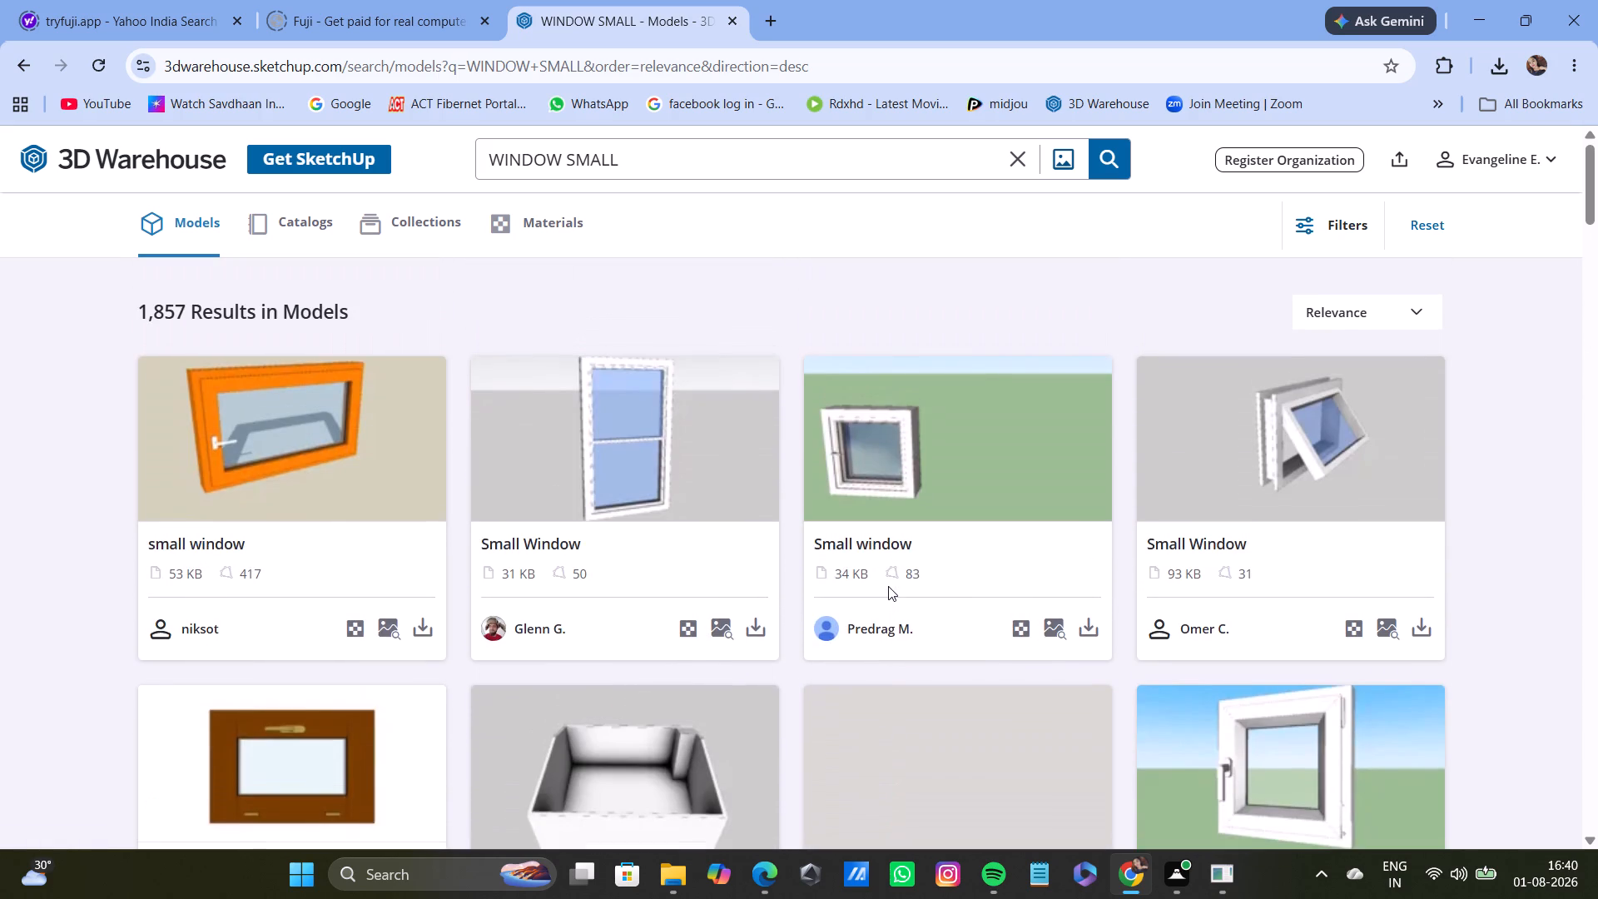
scroll(888, 586, "up", 3)
scroll(888, 586, "down", 19)
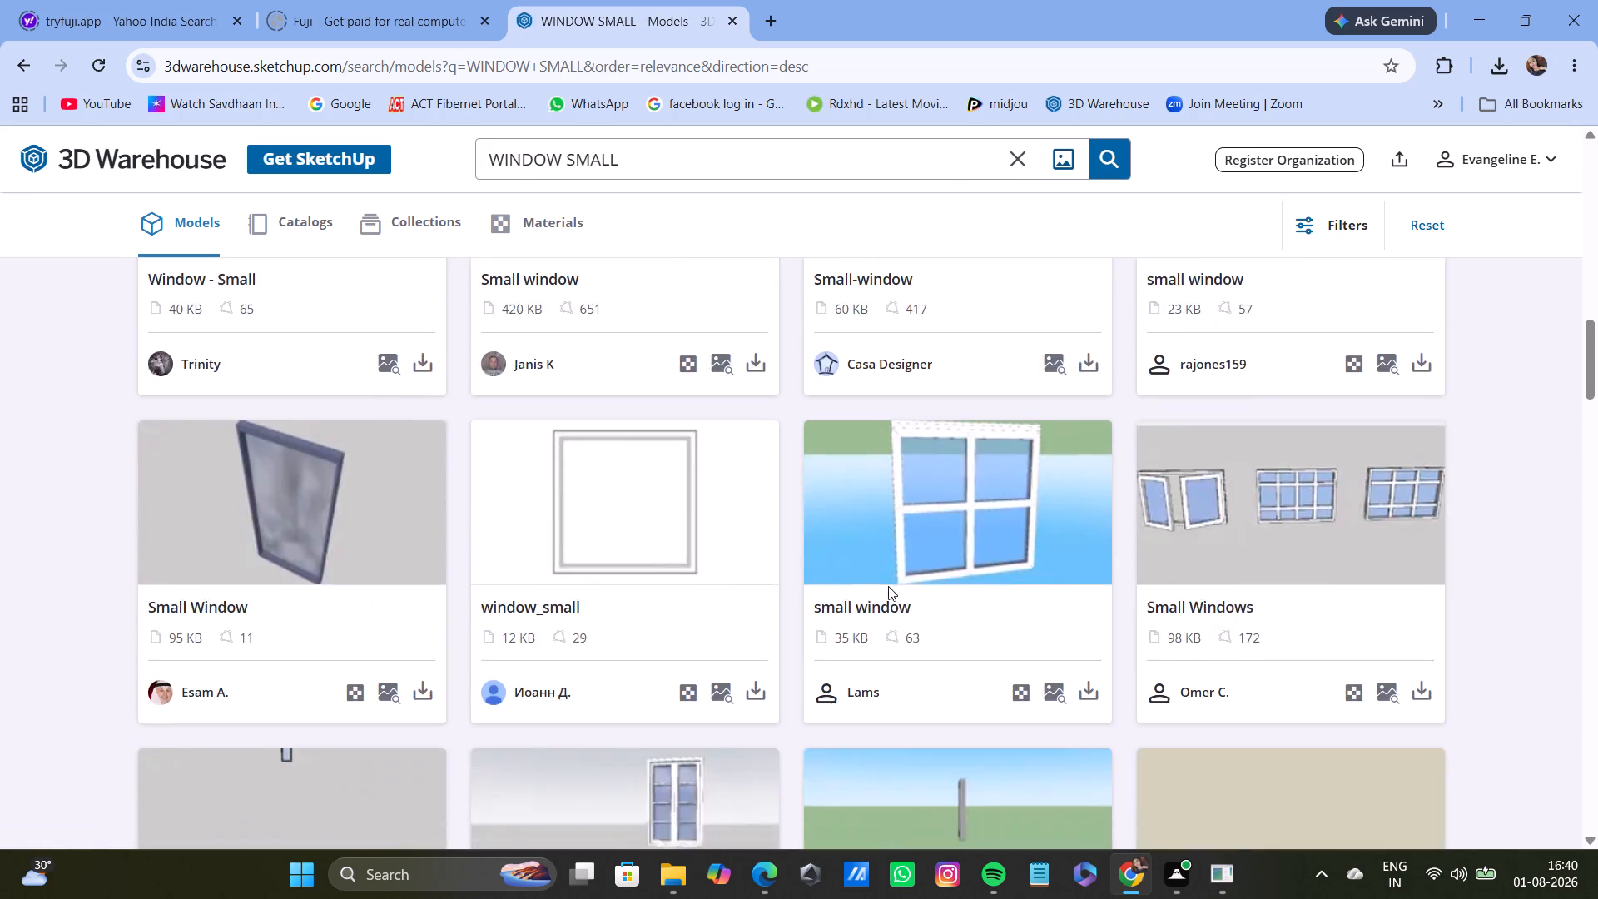
scroll(888, 586, "down", 6)
scroll(888, 586, "down", 15)
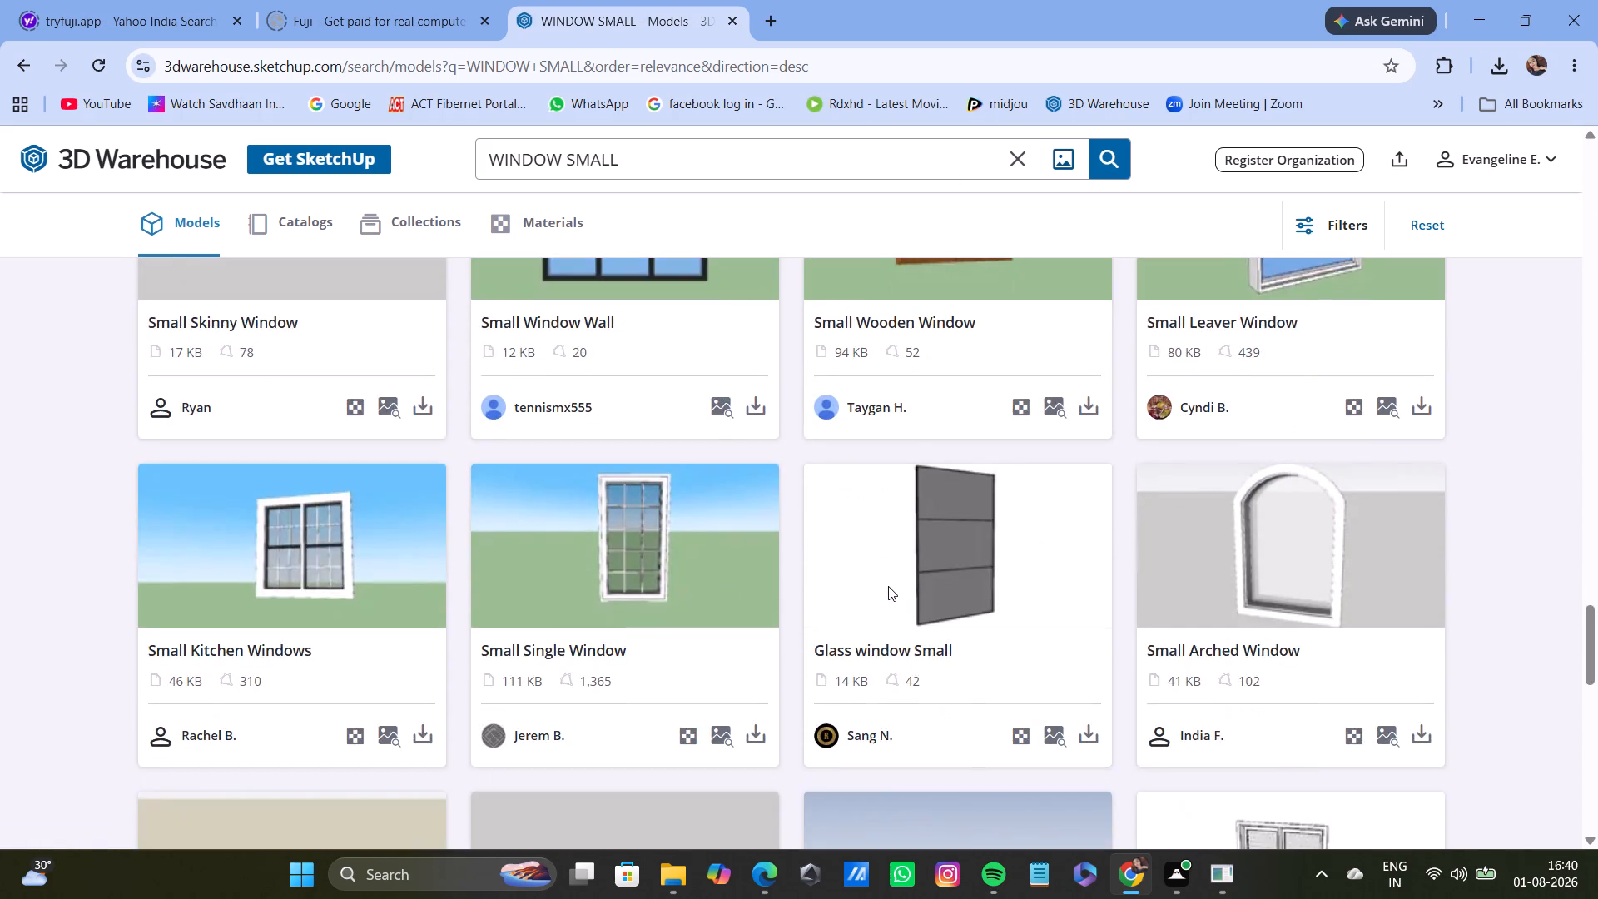
scroll(888, 586, "down", 9)
left_click(888, 586)
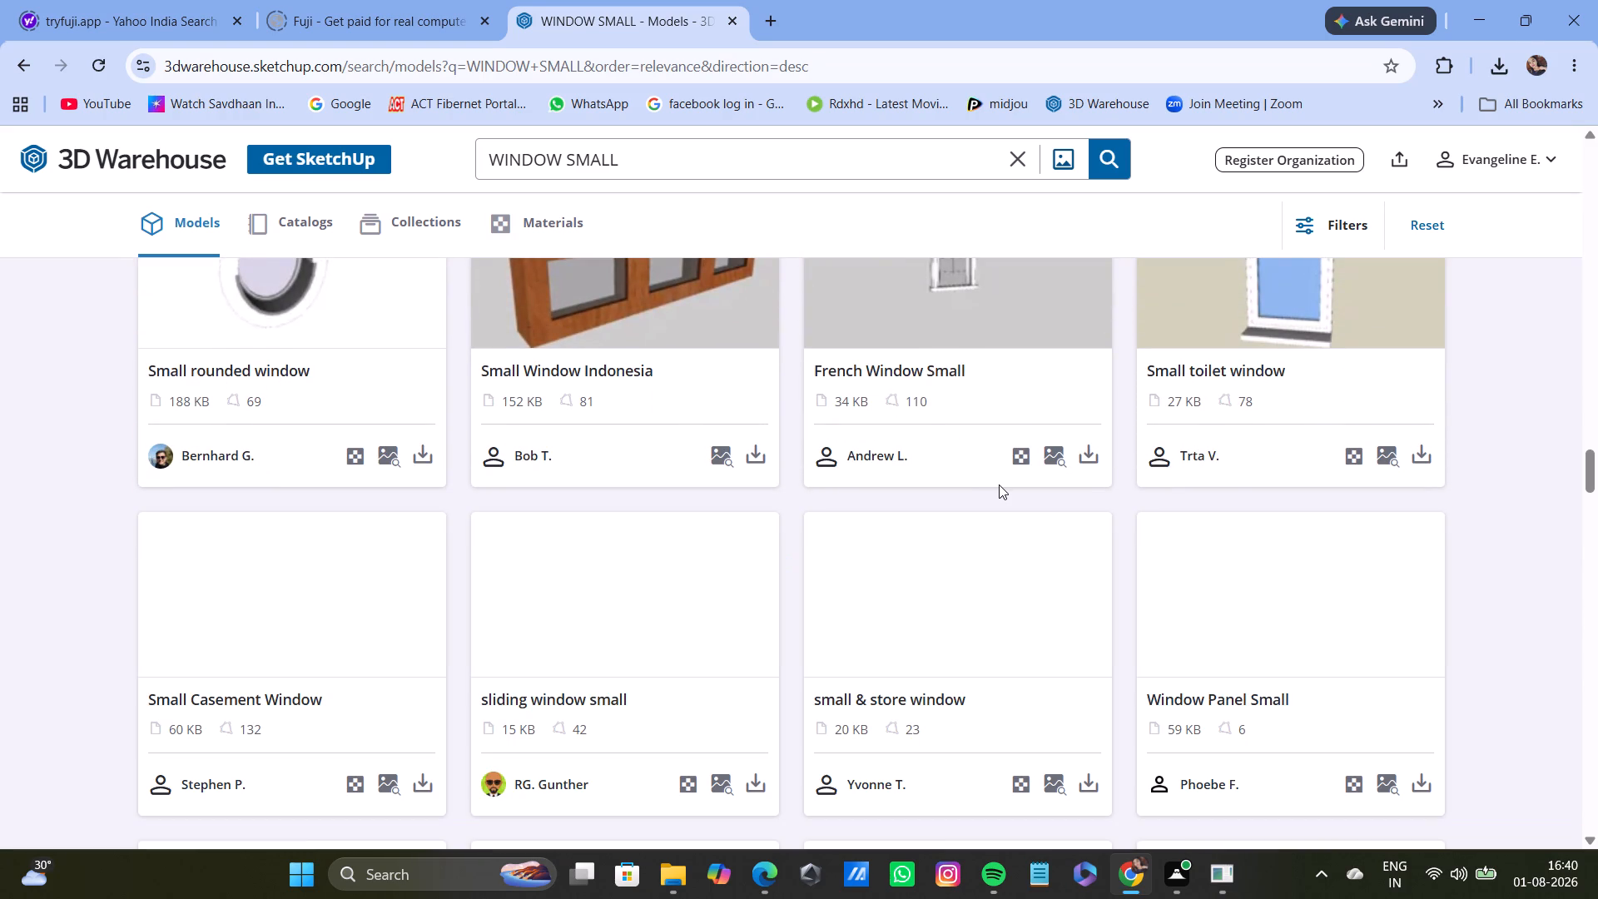
scroll(999, 484, "down", 1)
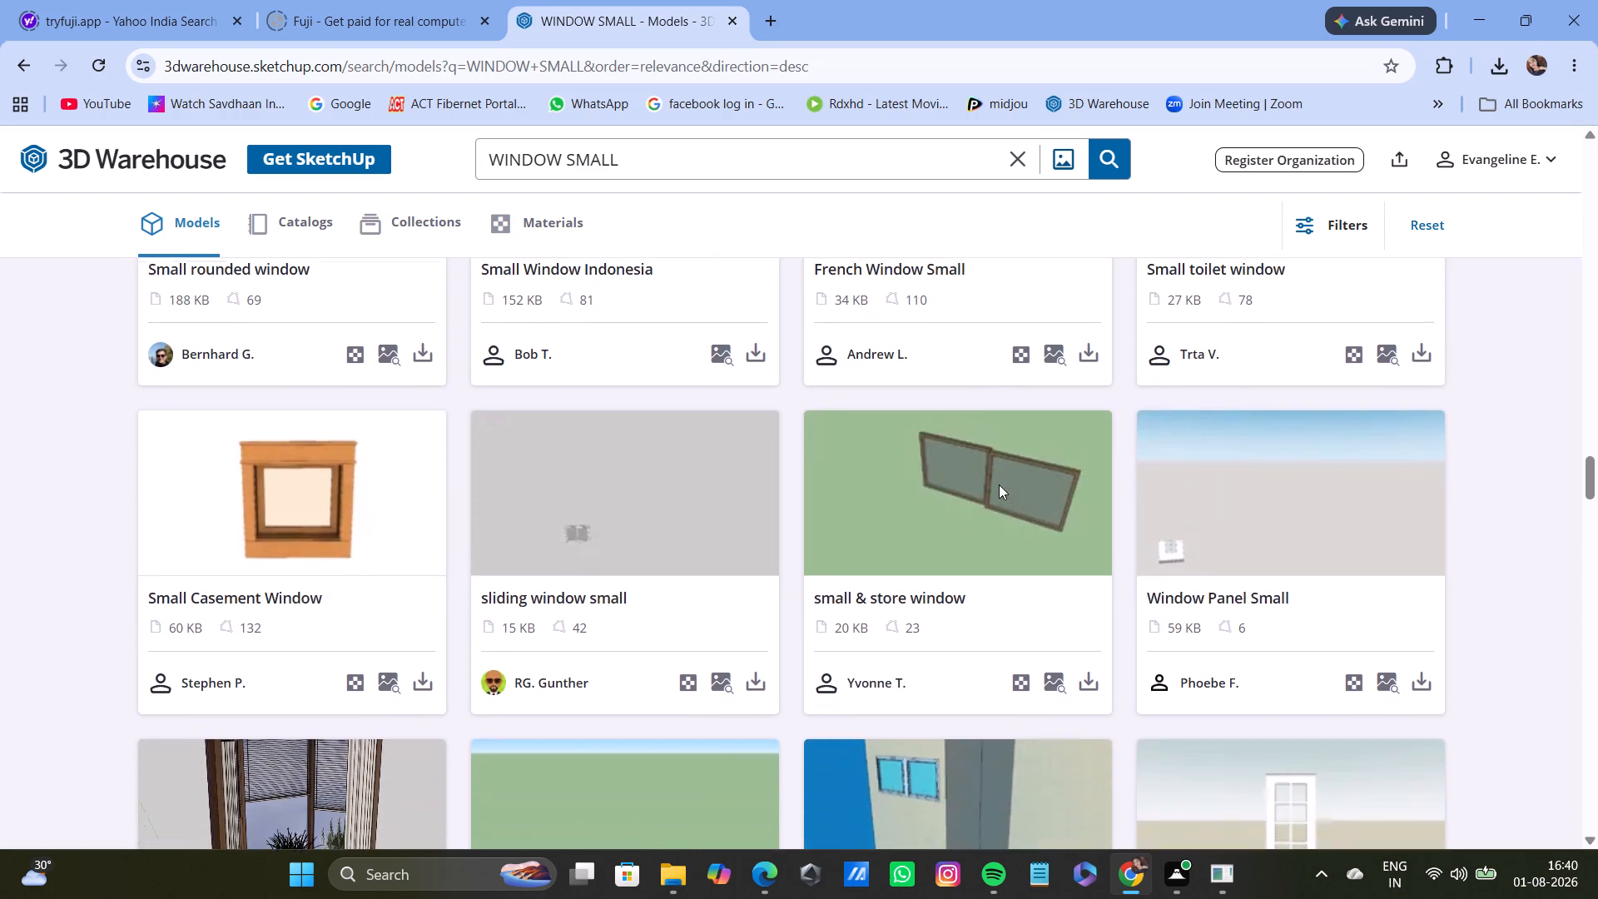
scroll(999, 484, "down", 7)
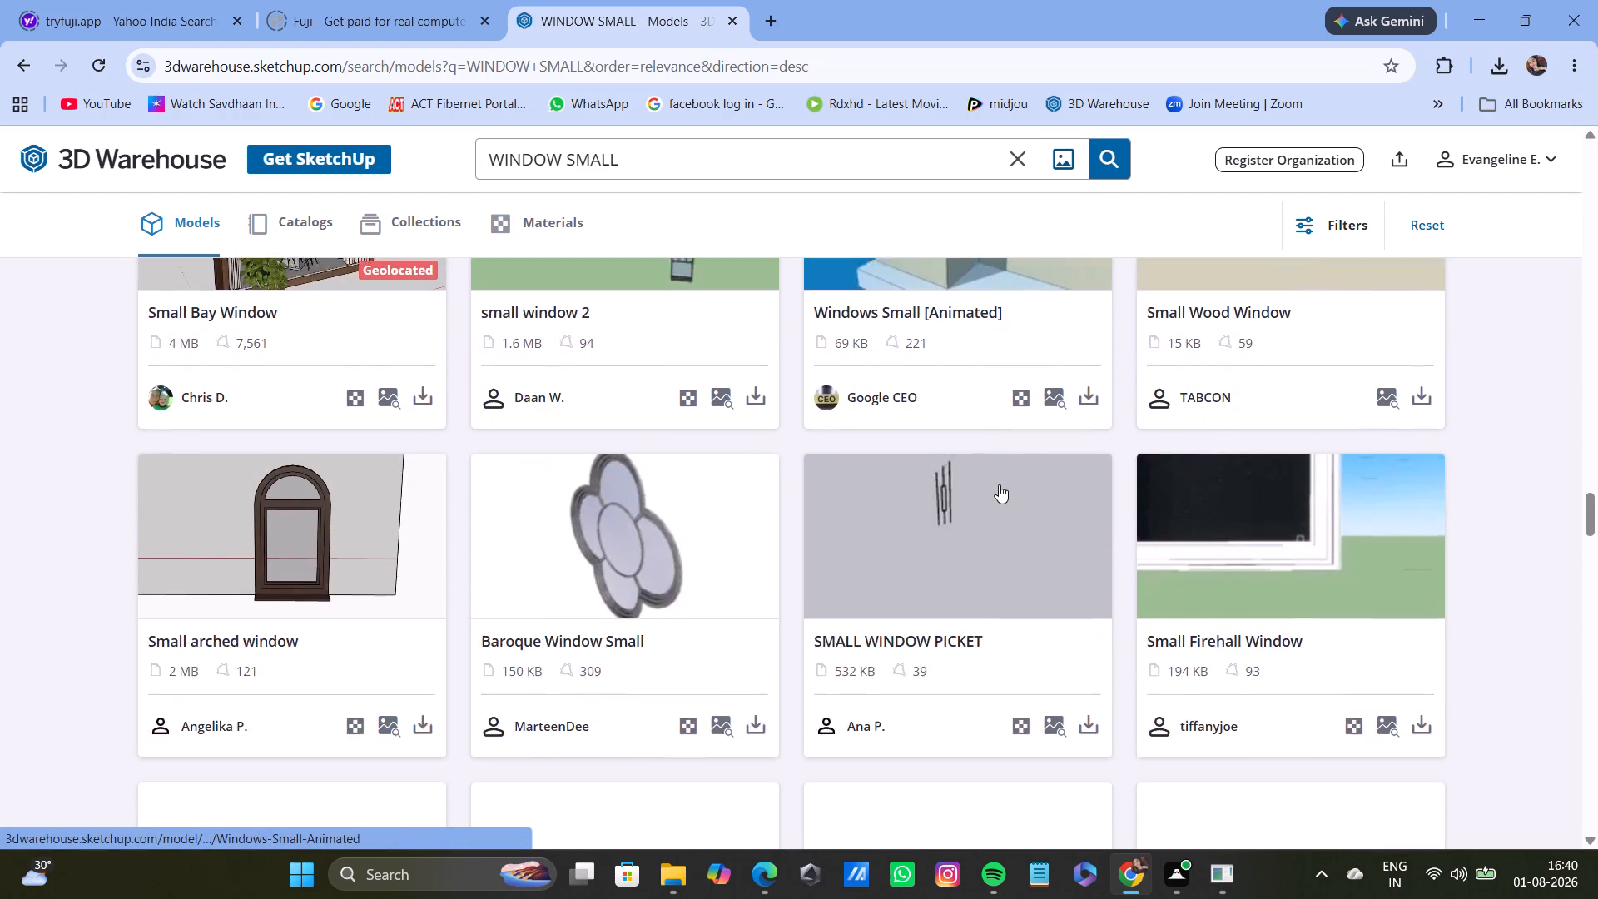
scroll(999, 484, "down", 4)
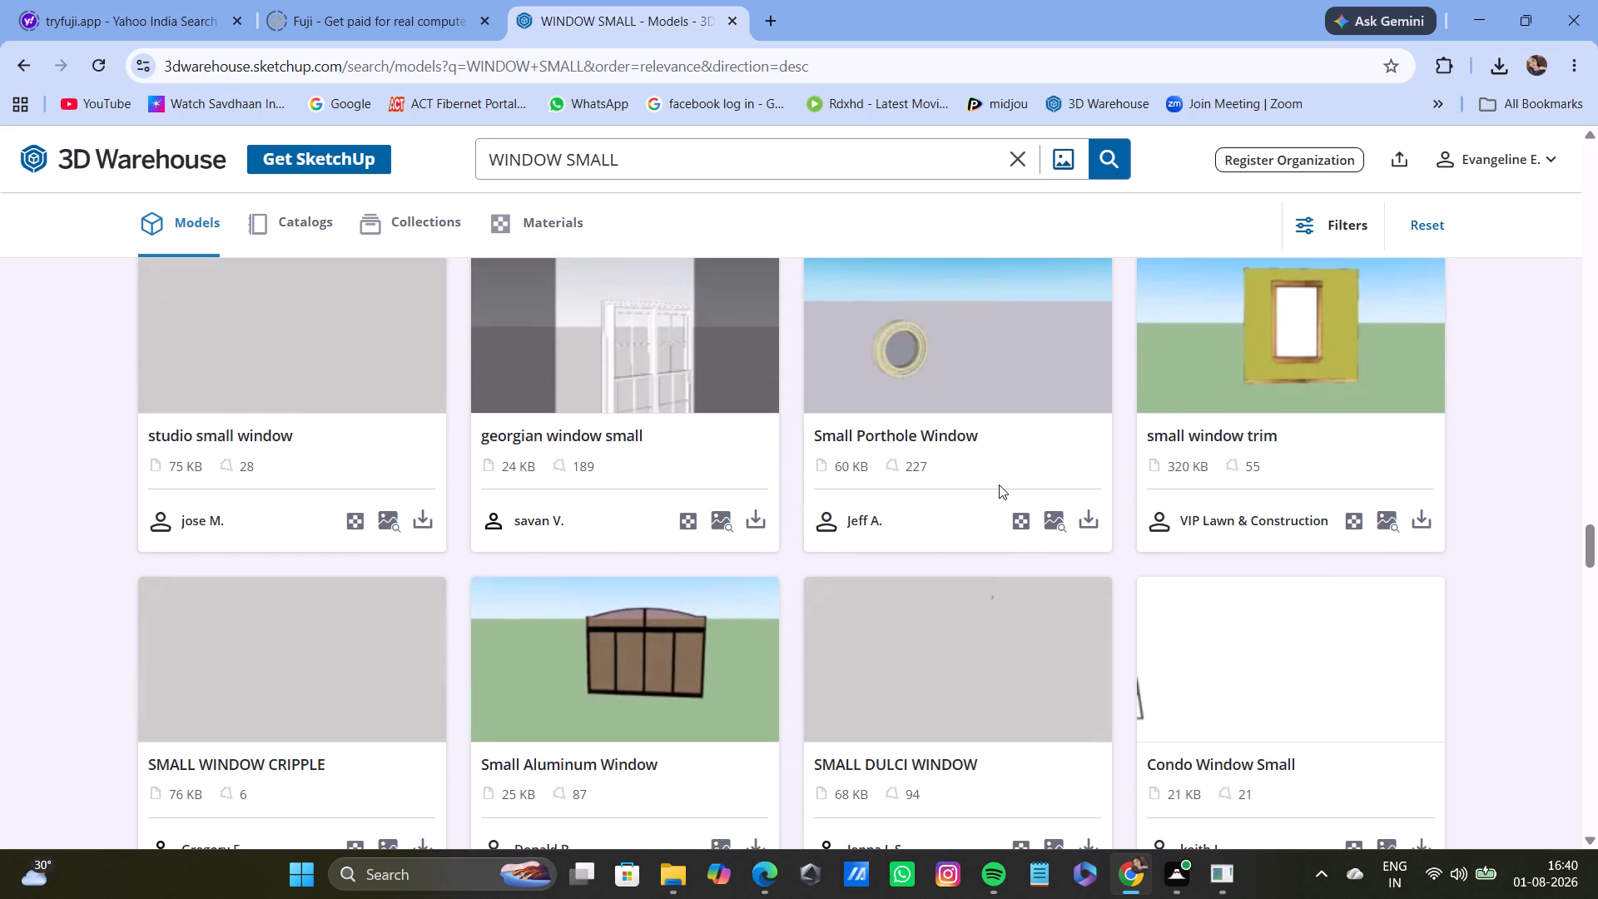
scroll(999, 484, "down", 6)
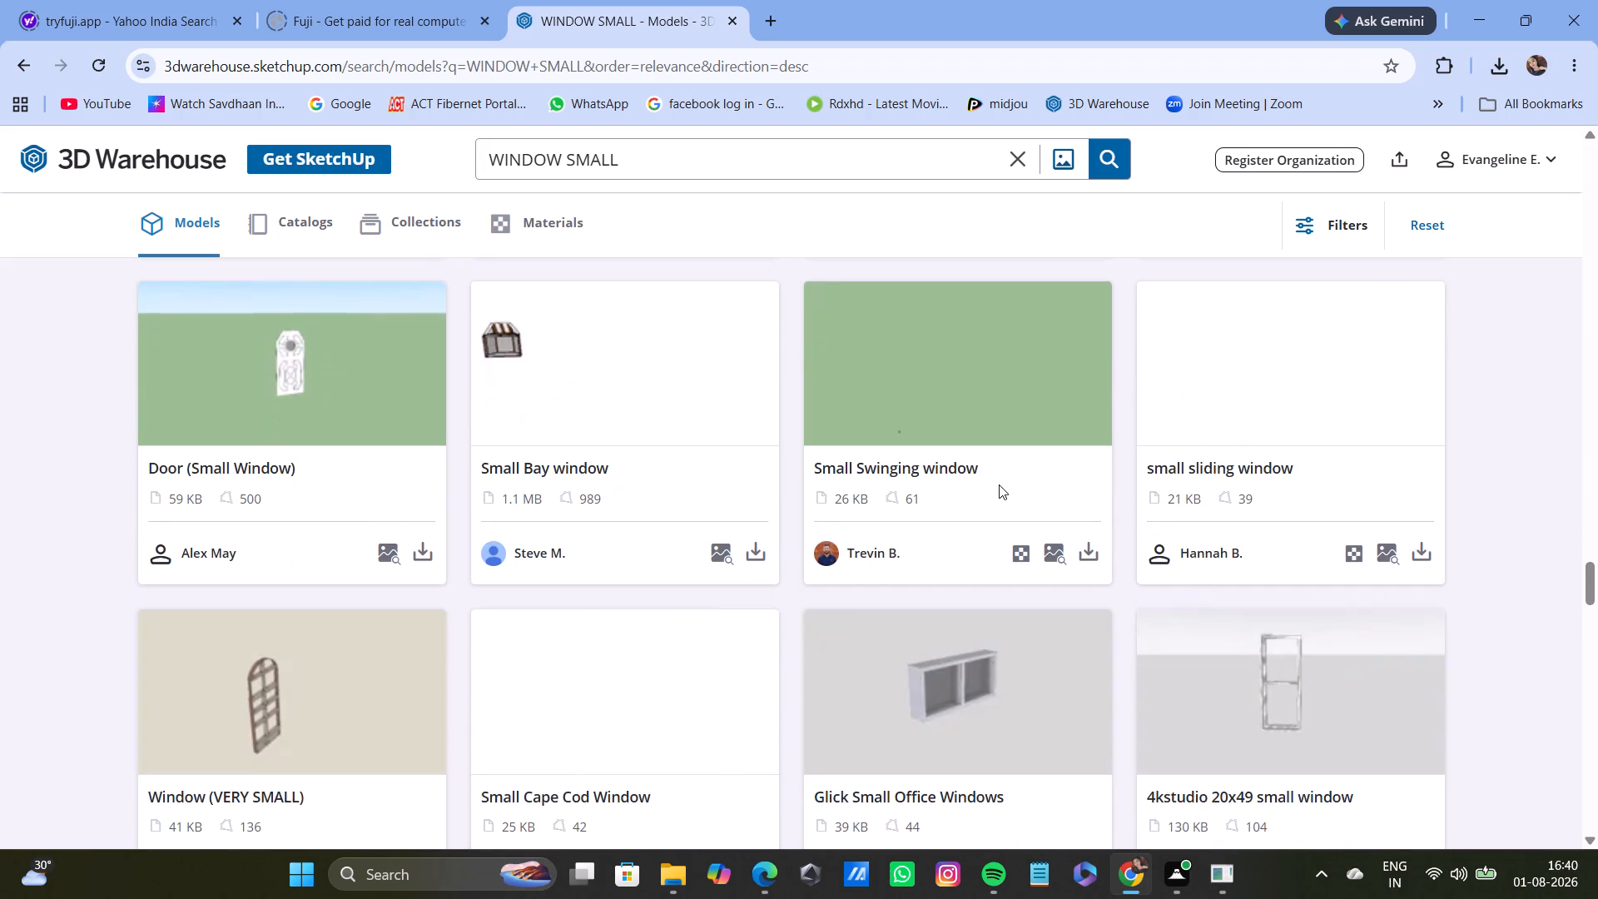
scroll(999, 484, "down", 6)
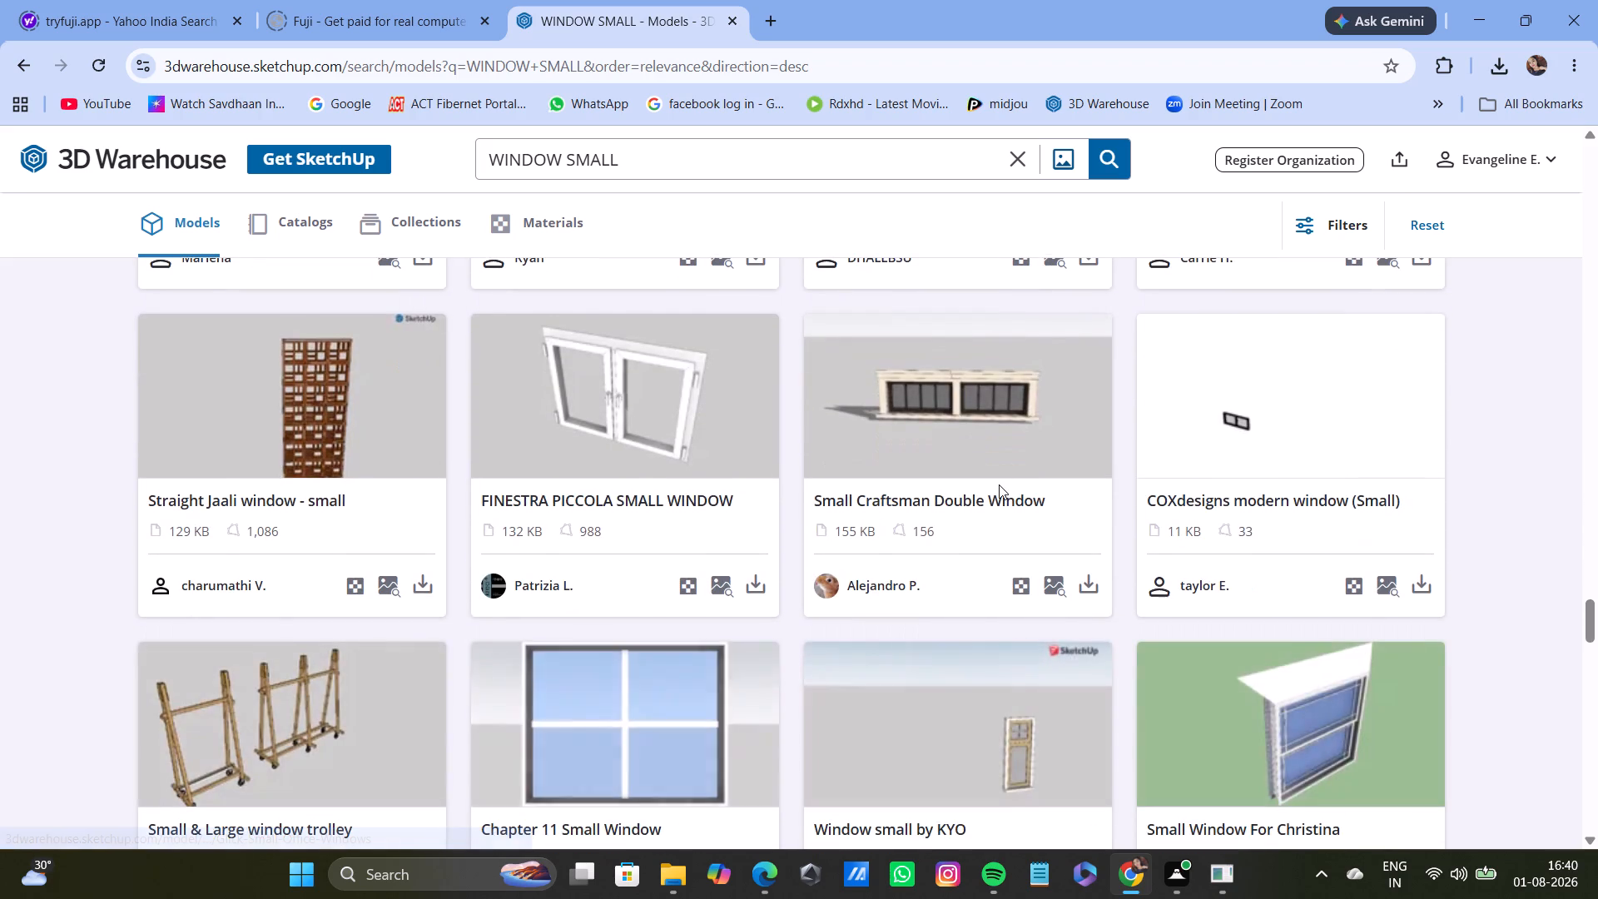
scroll(999, 484, "down", 11)
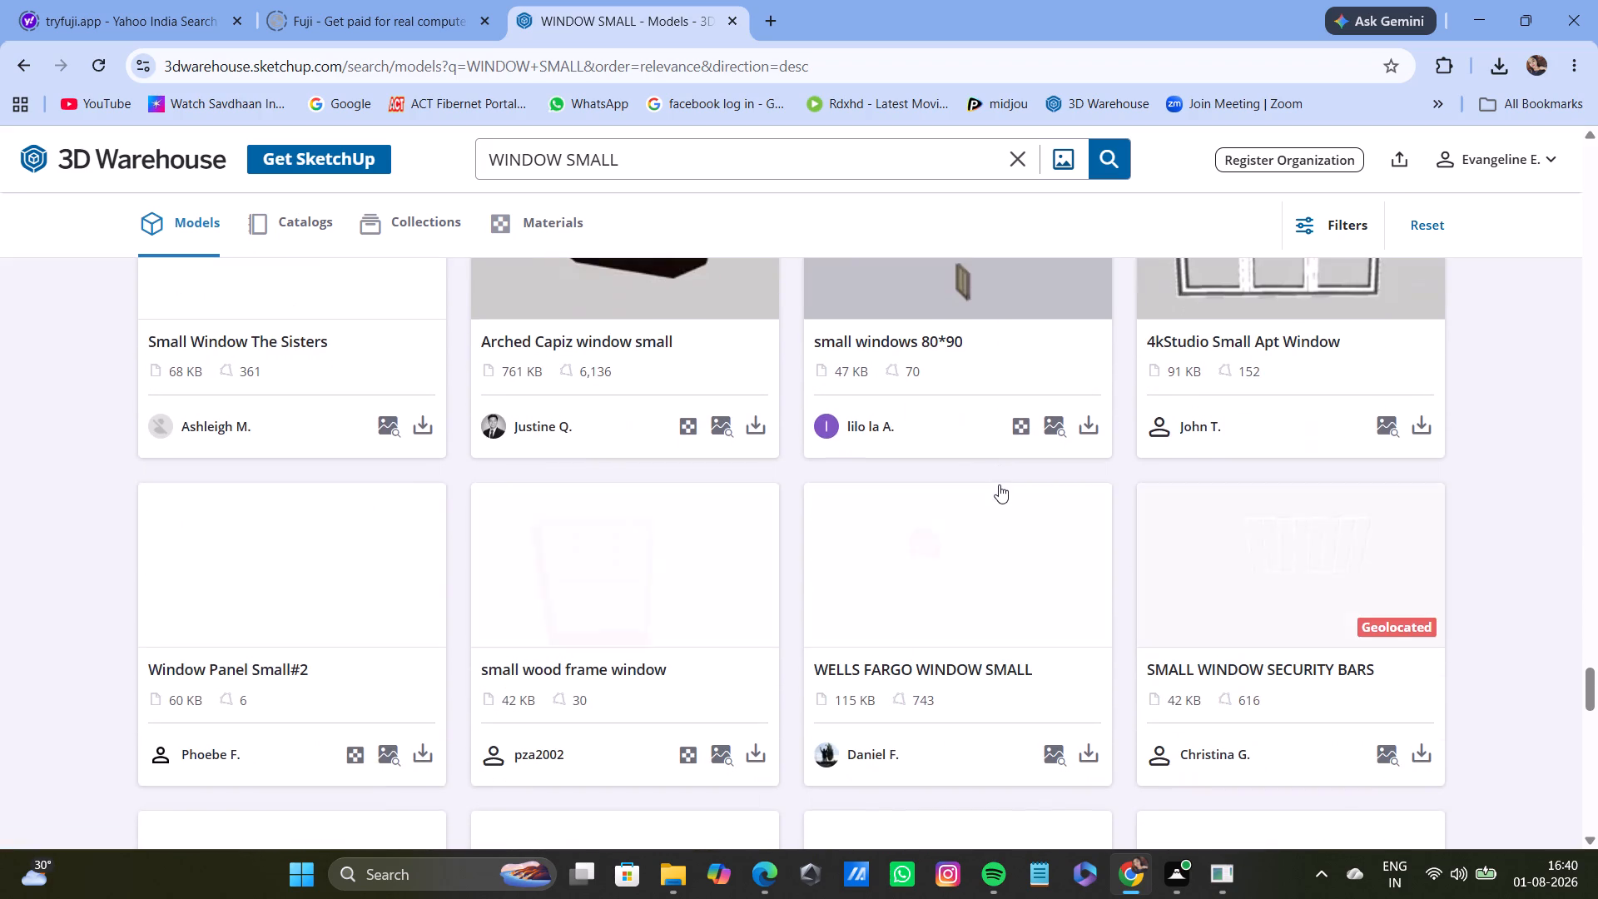
scroll(999, 484, "down", 4)
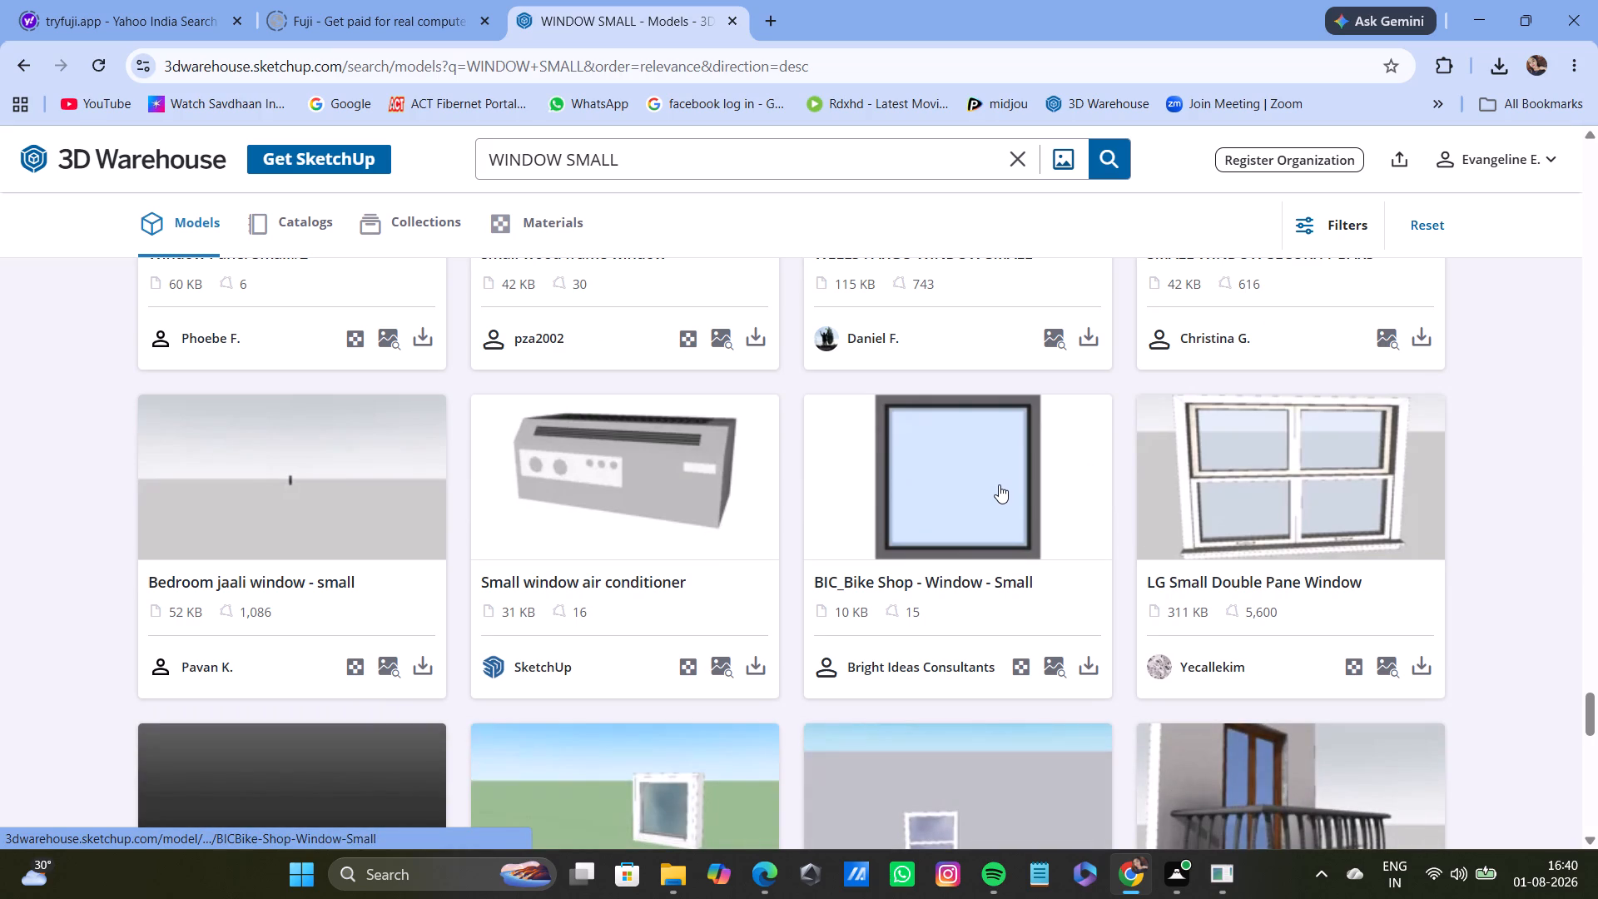
scroll(999, 484, "down", 6)
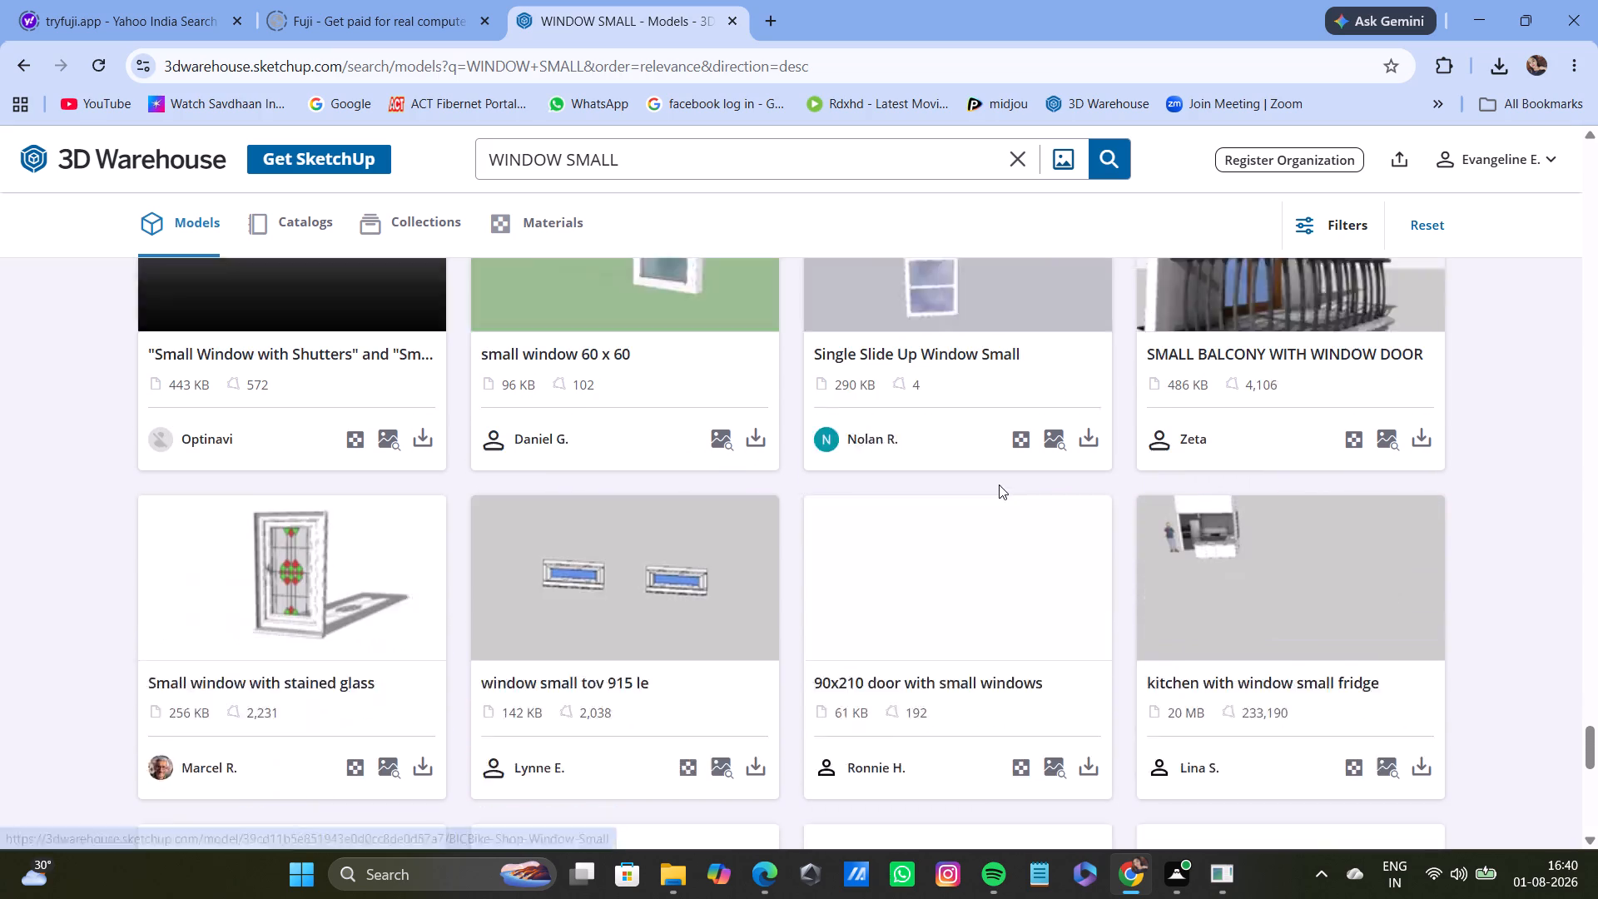
scroll(999, 484, "down", 7)
left_click(820, 446)
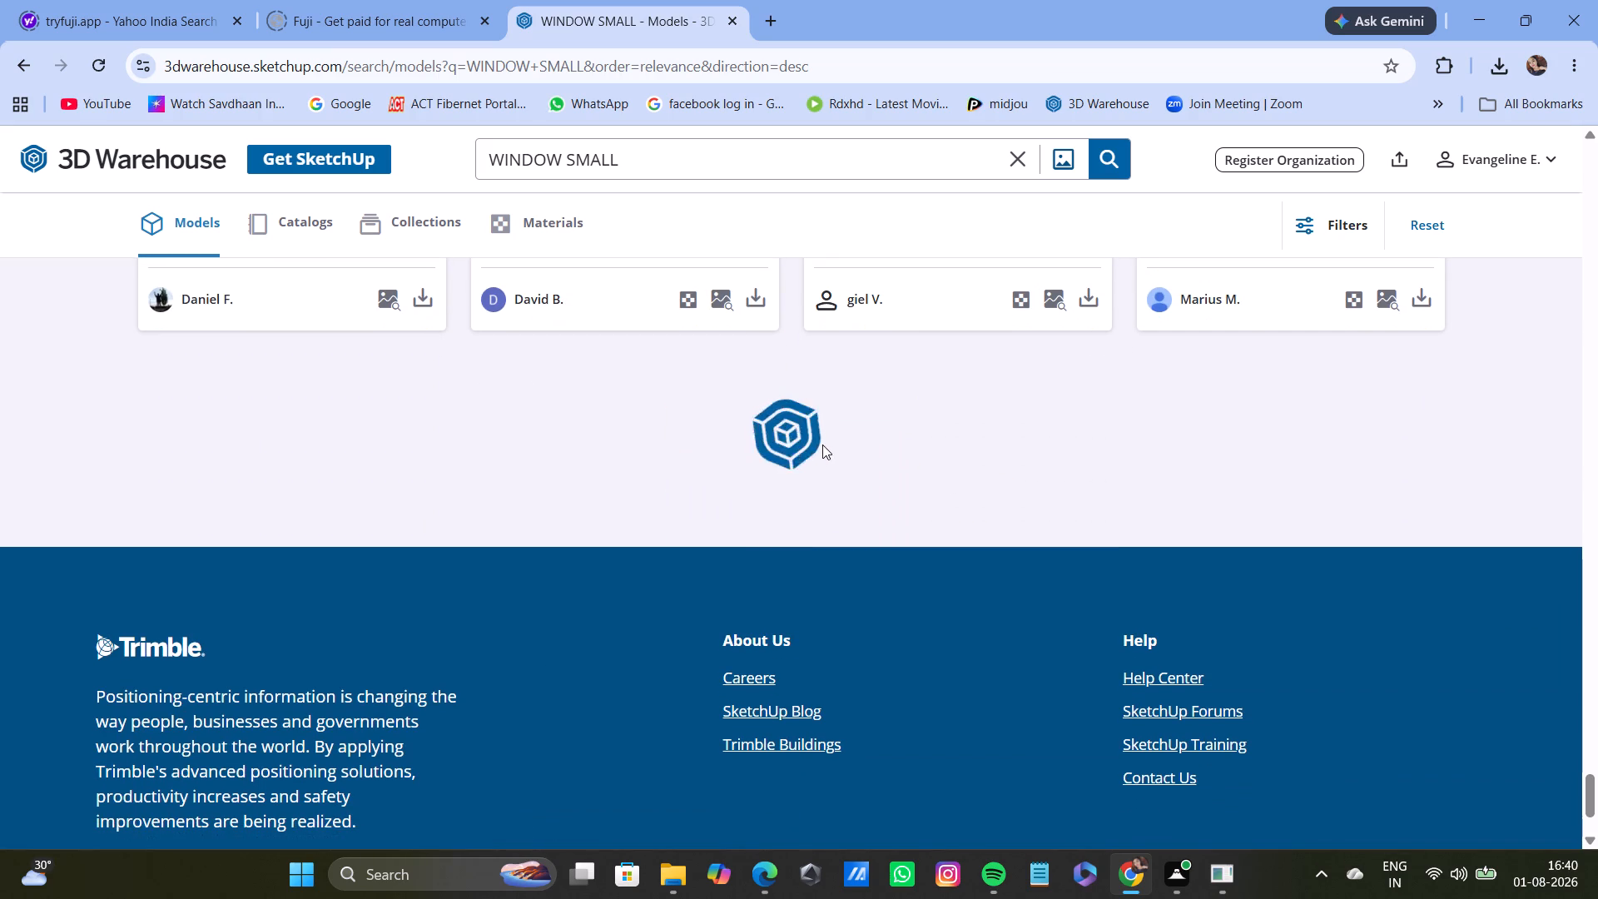
scroll(969, 443, "down", 3)
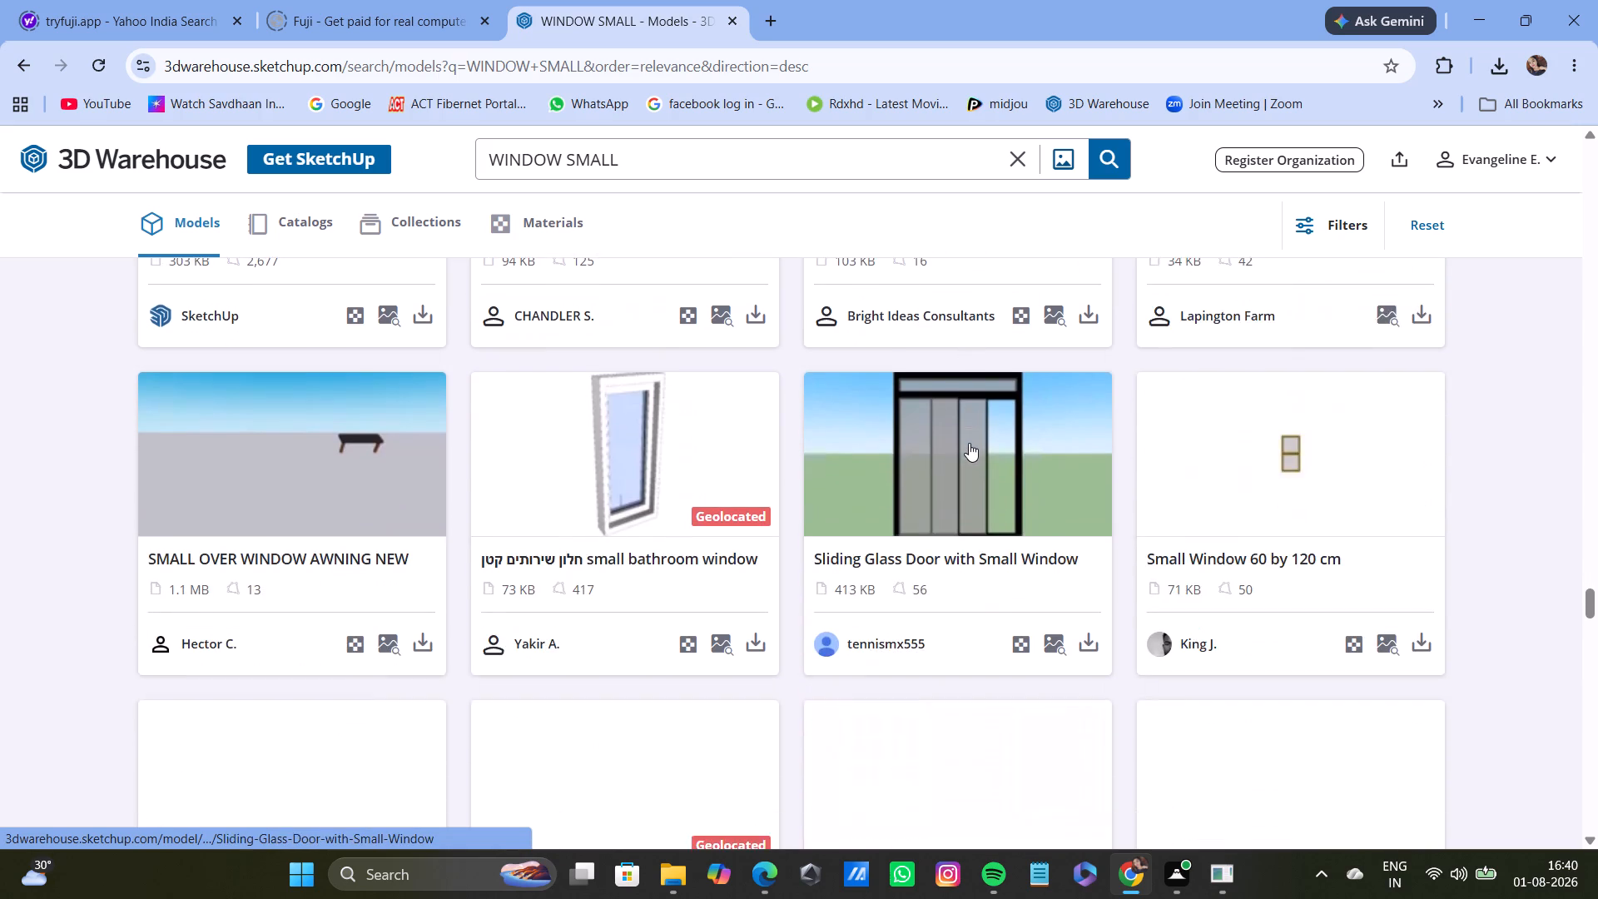
scroll(969, 443, "down", 9)
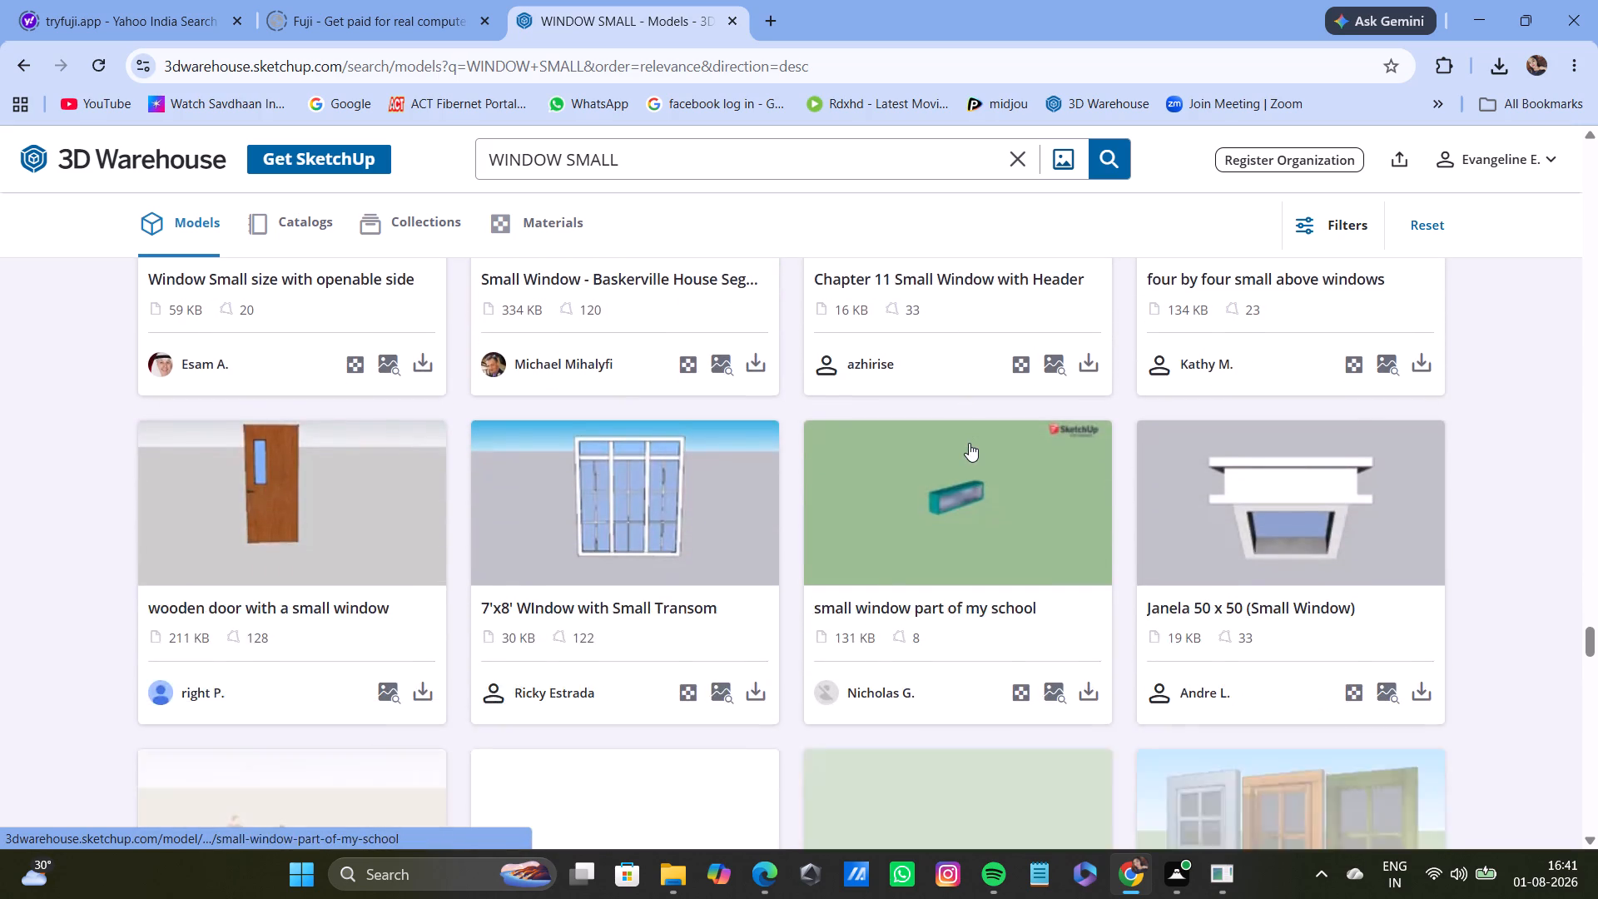
scroll(969, 443, "down", 13)
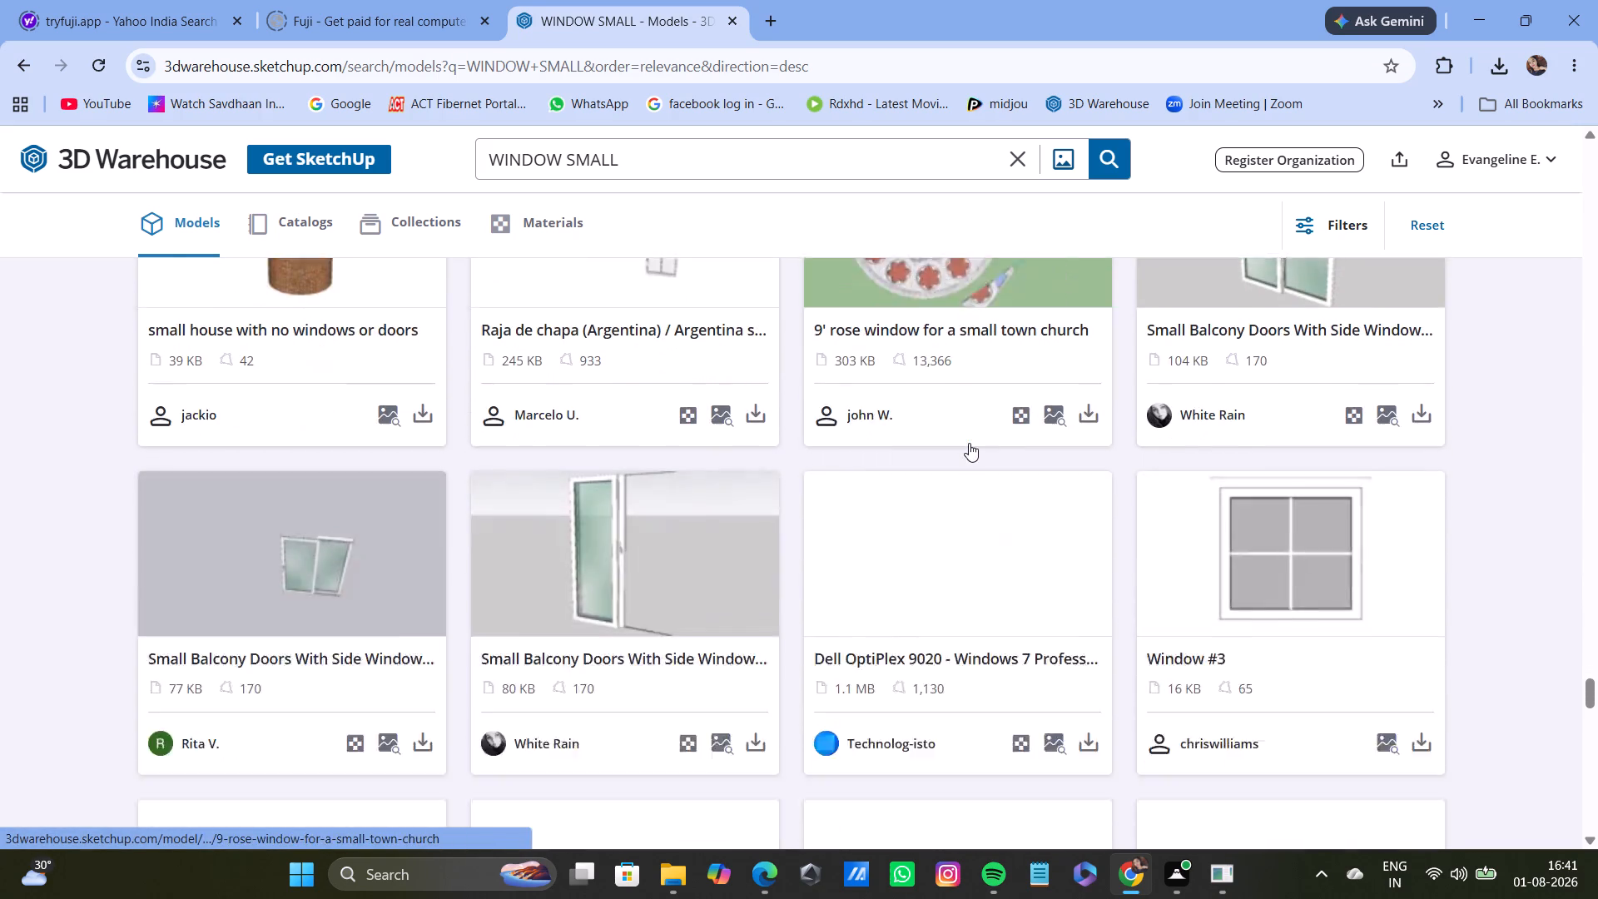
scroll(969, 443, "down", 9)
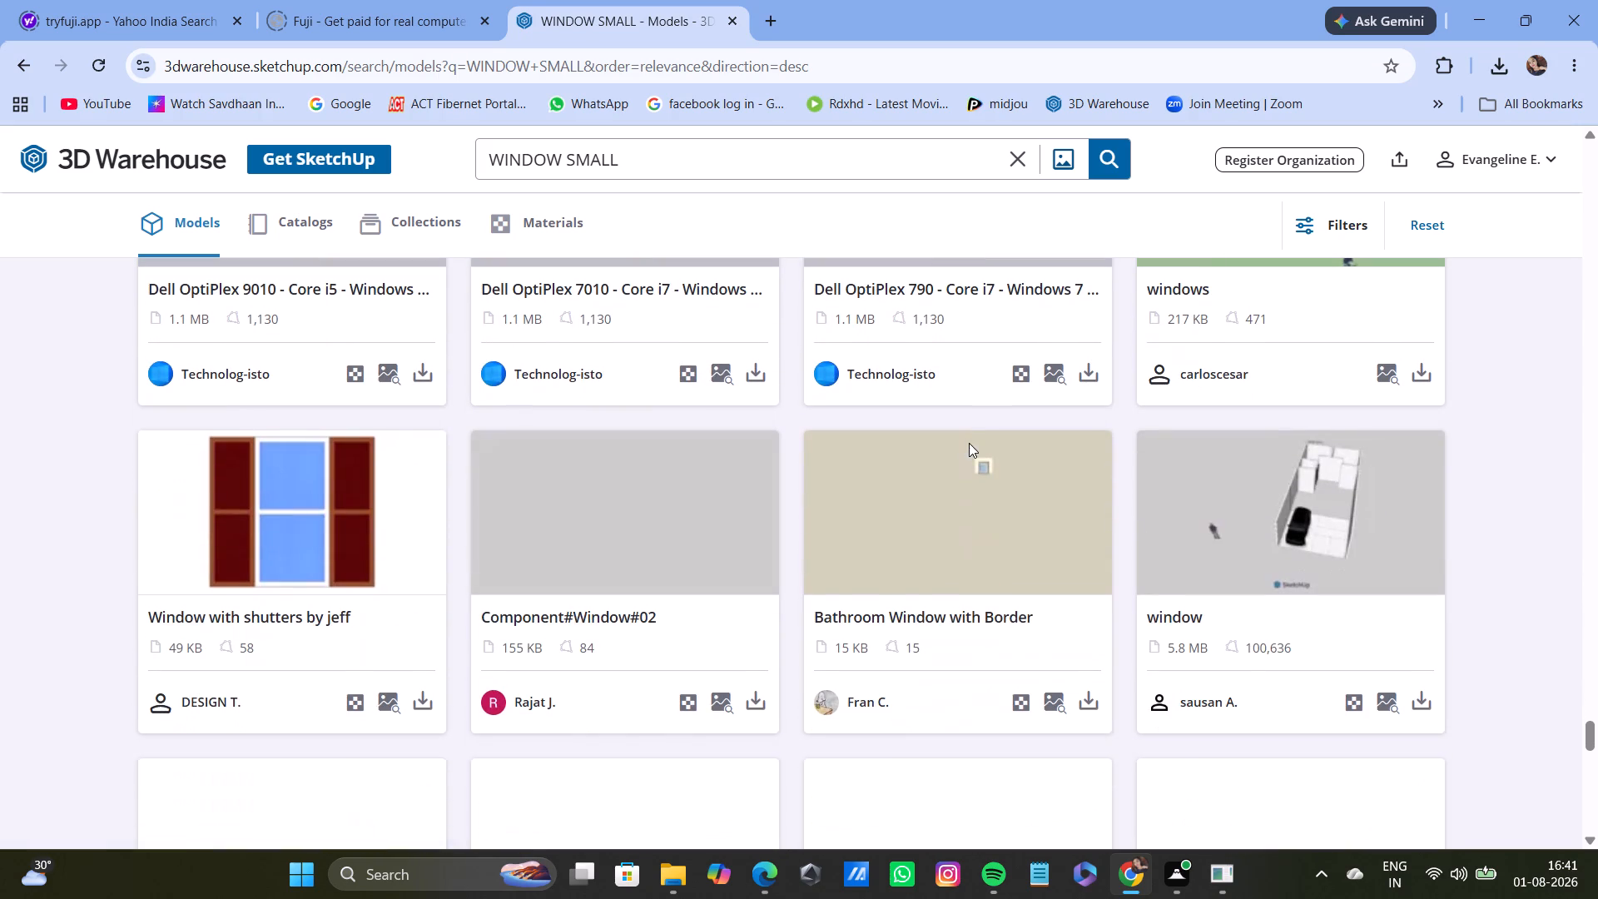
scroll(969, 443, "down", 3)
Look back through the earlier WINDOW SMALL results and compare the plain single-pane and small-frame window models.
scroll(969, 443, "up", 7)
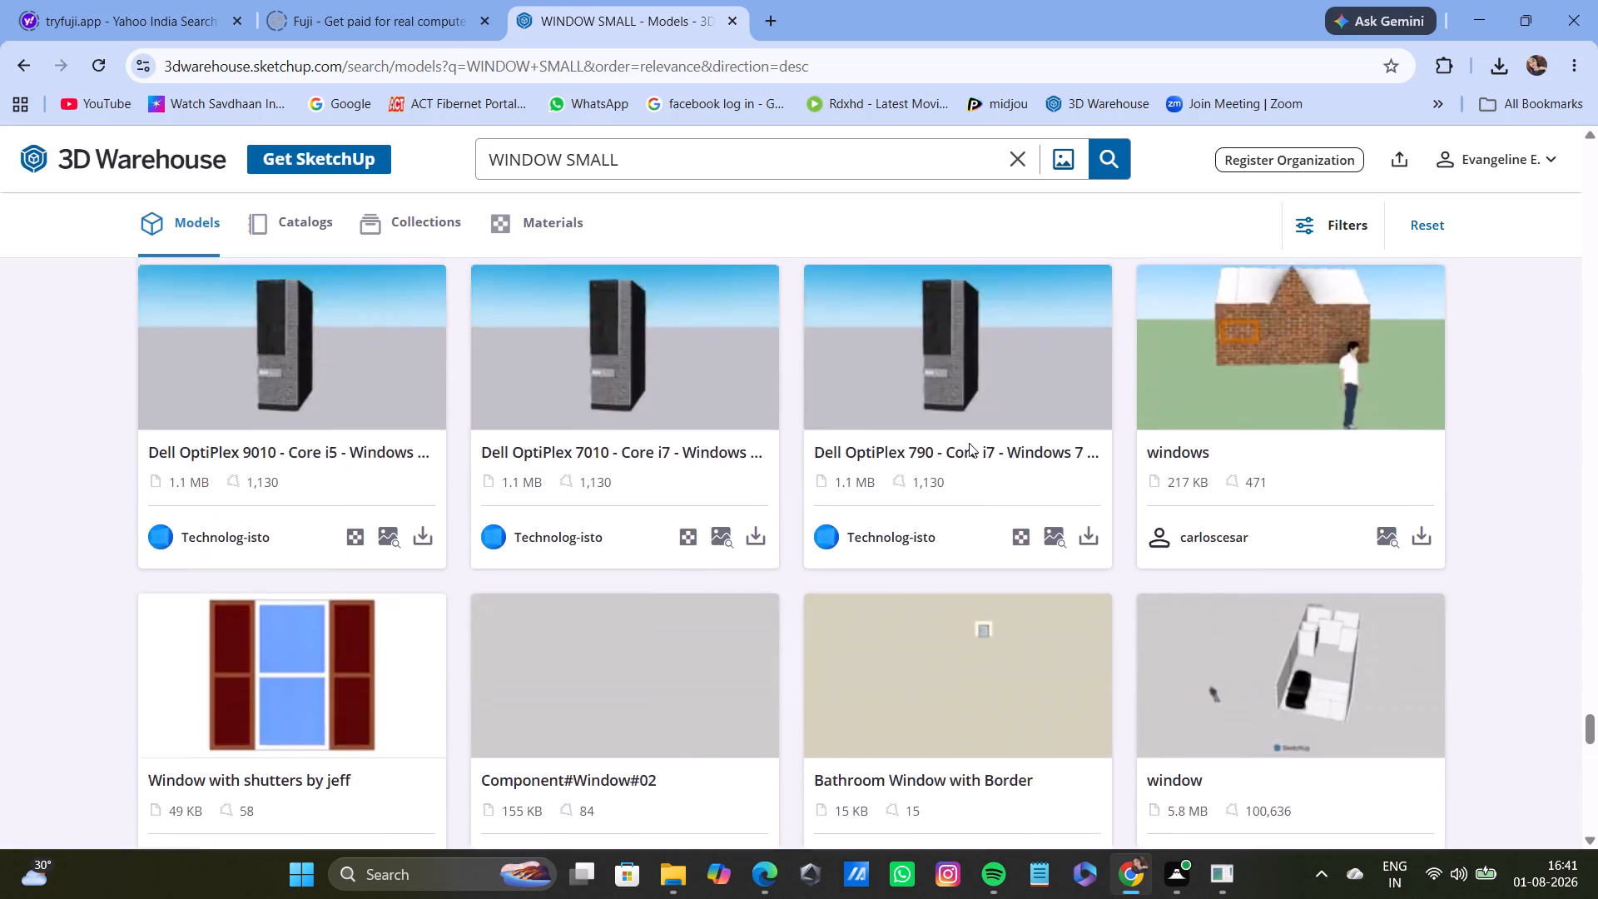
scroll(969, 443, "up", 20)
scroll(969, 443, "up", 12)
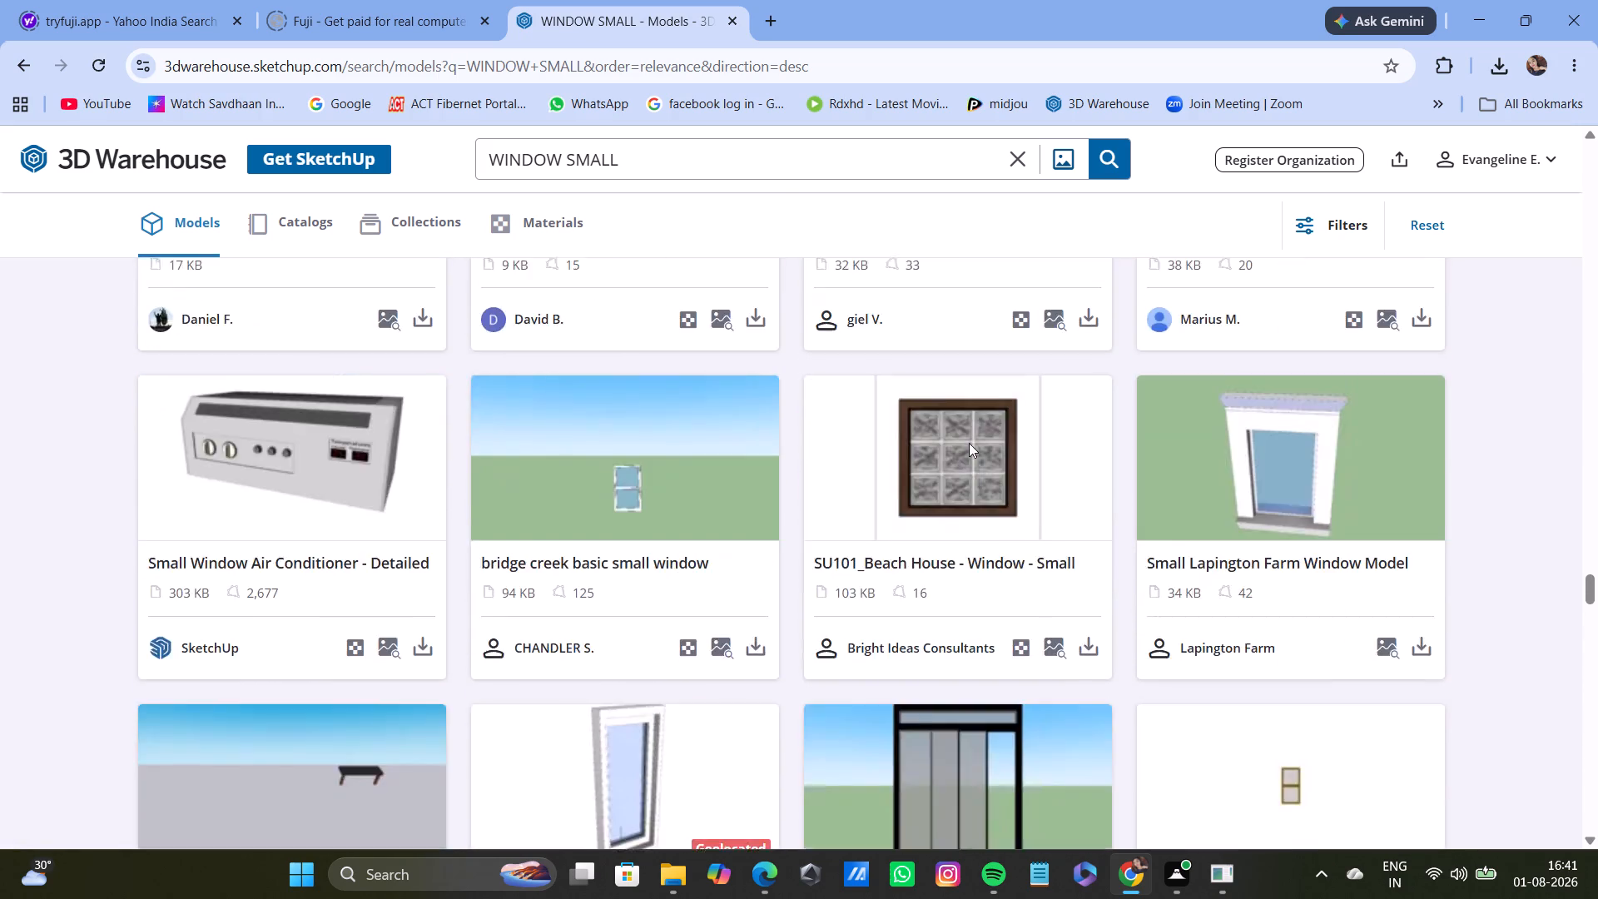
scroll(969, 443, "up", 11)
scroll(969, 443, "up", 15)
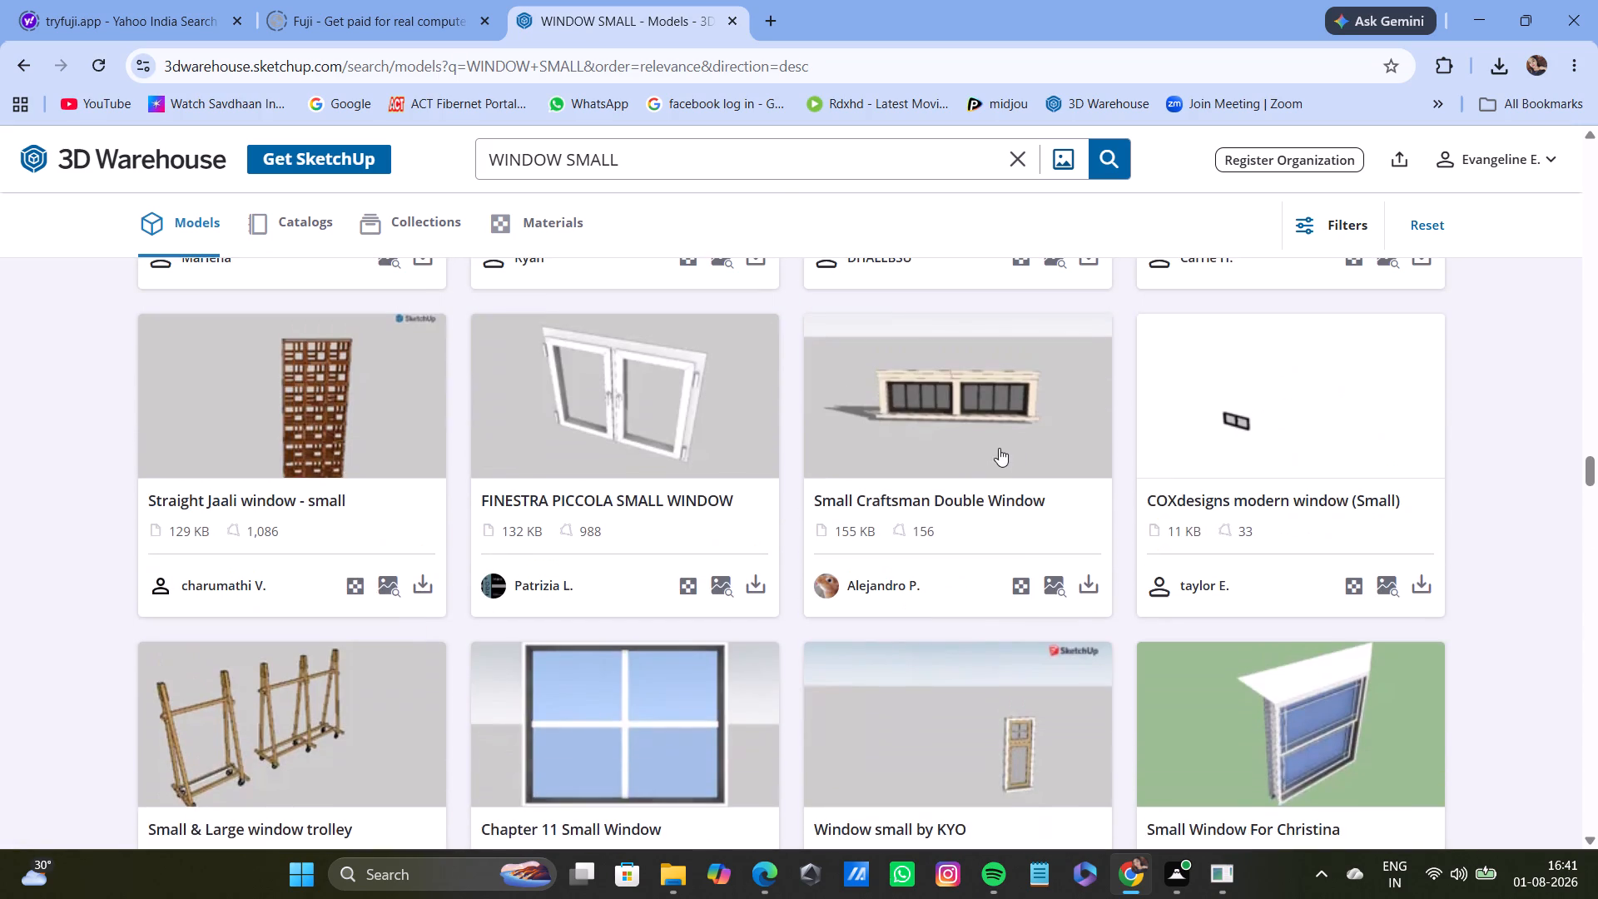
scroll(924, 459, "up", 11)
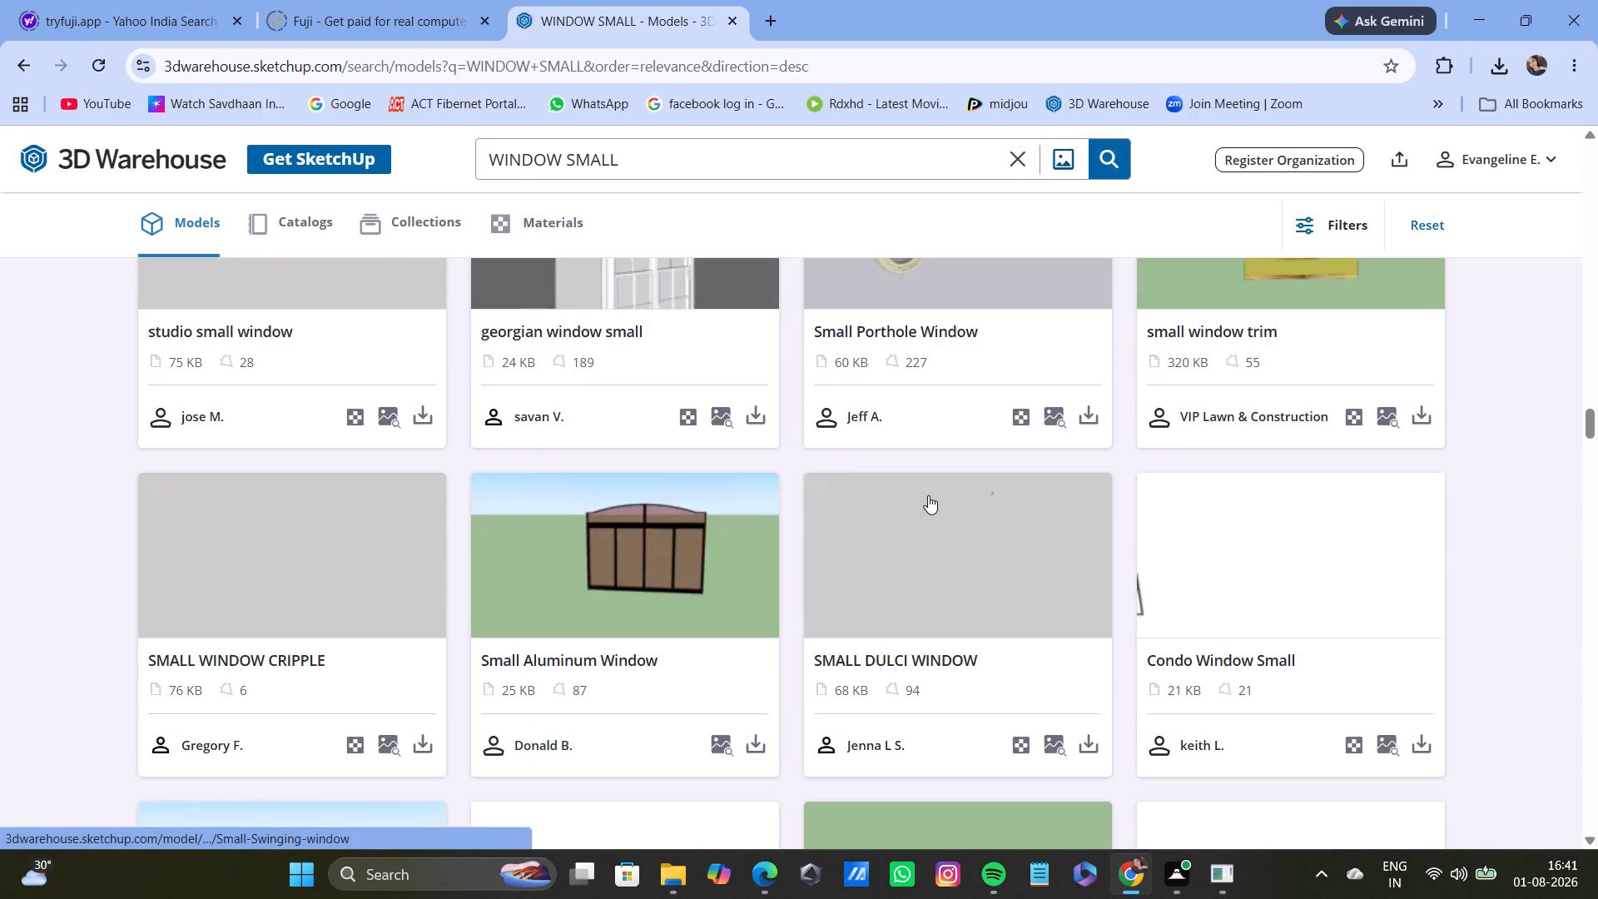
scroll(928, 495, "up", 3)
scroll(929, 495, "down", 11)
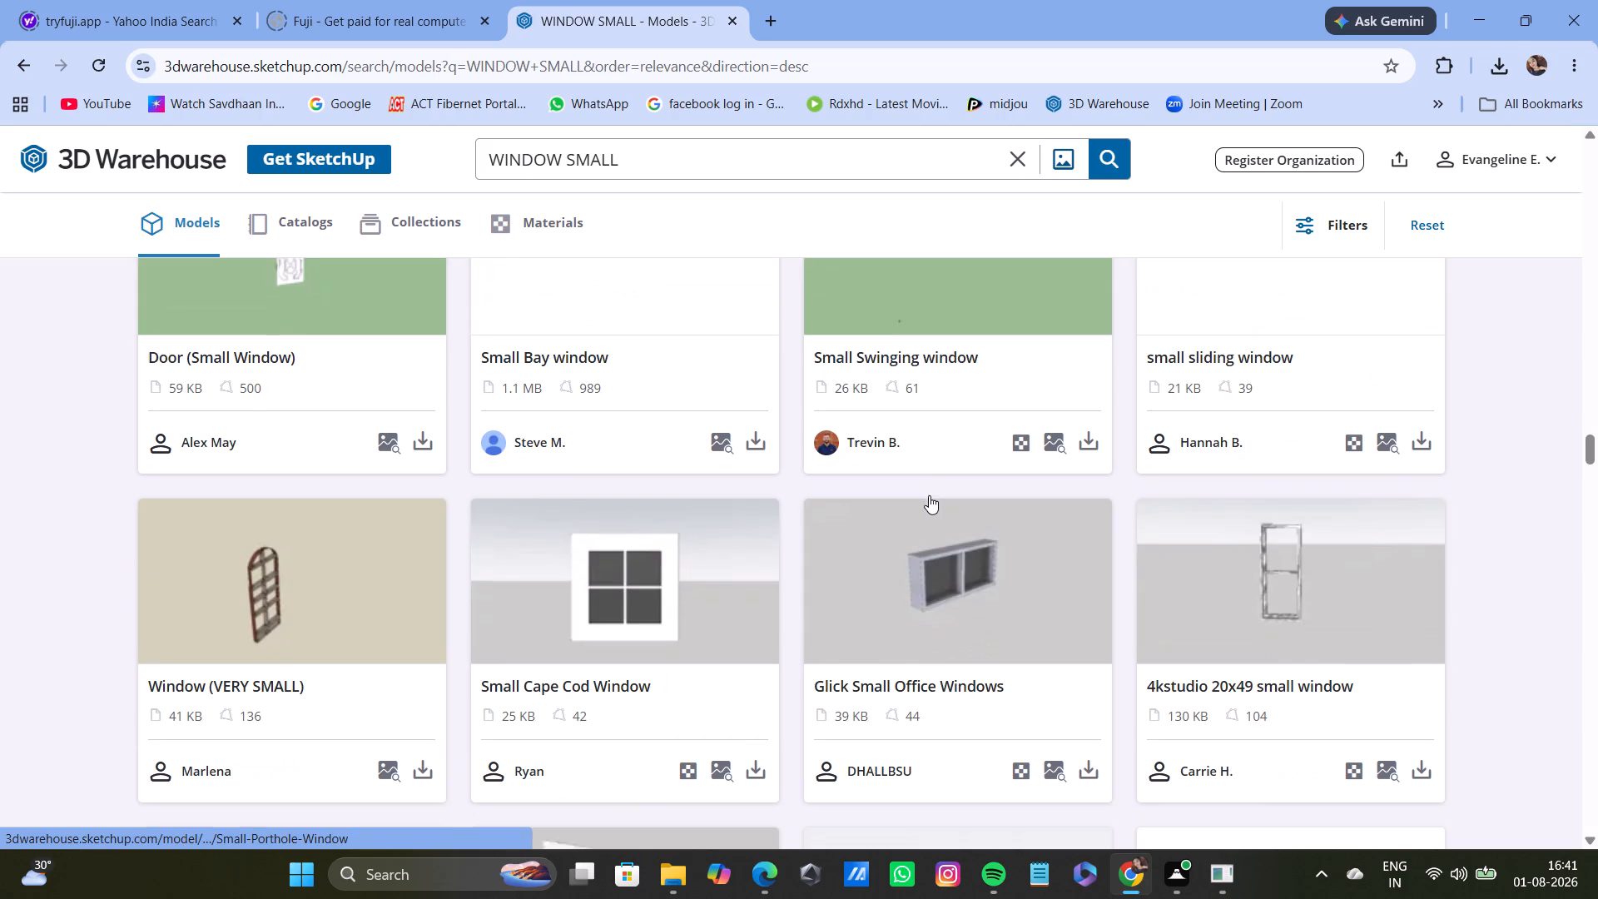
scroll(929, 495, "down", 10)
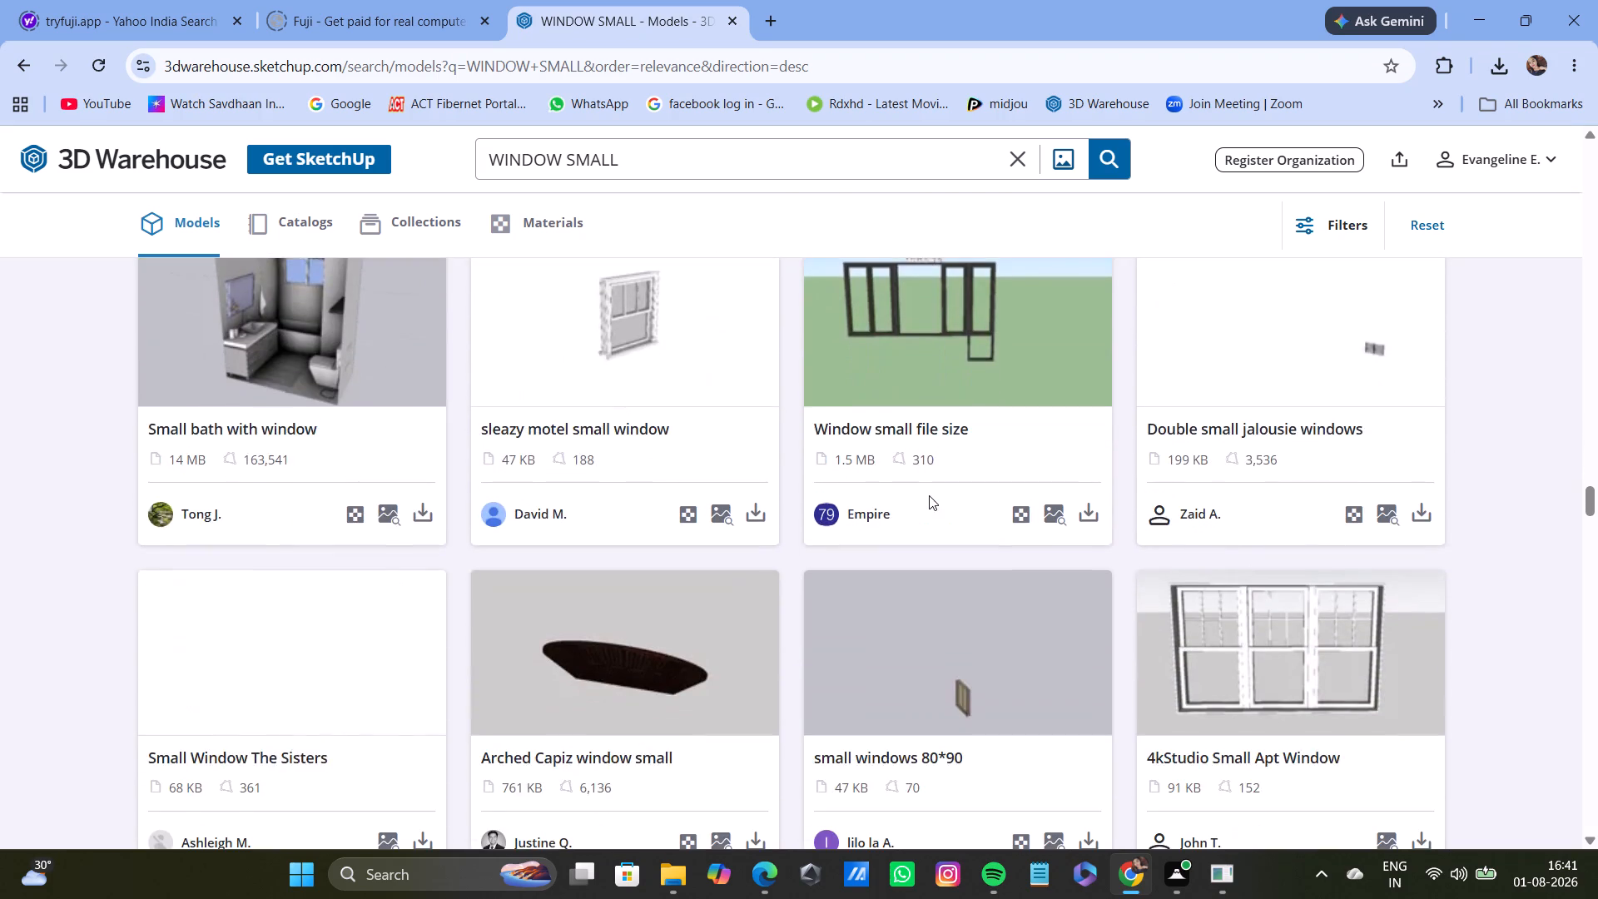
scroll(929, 495, "down", 10)
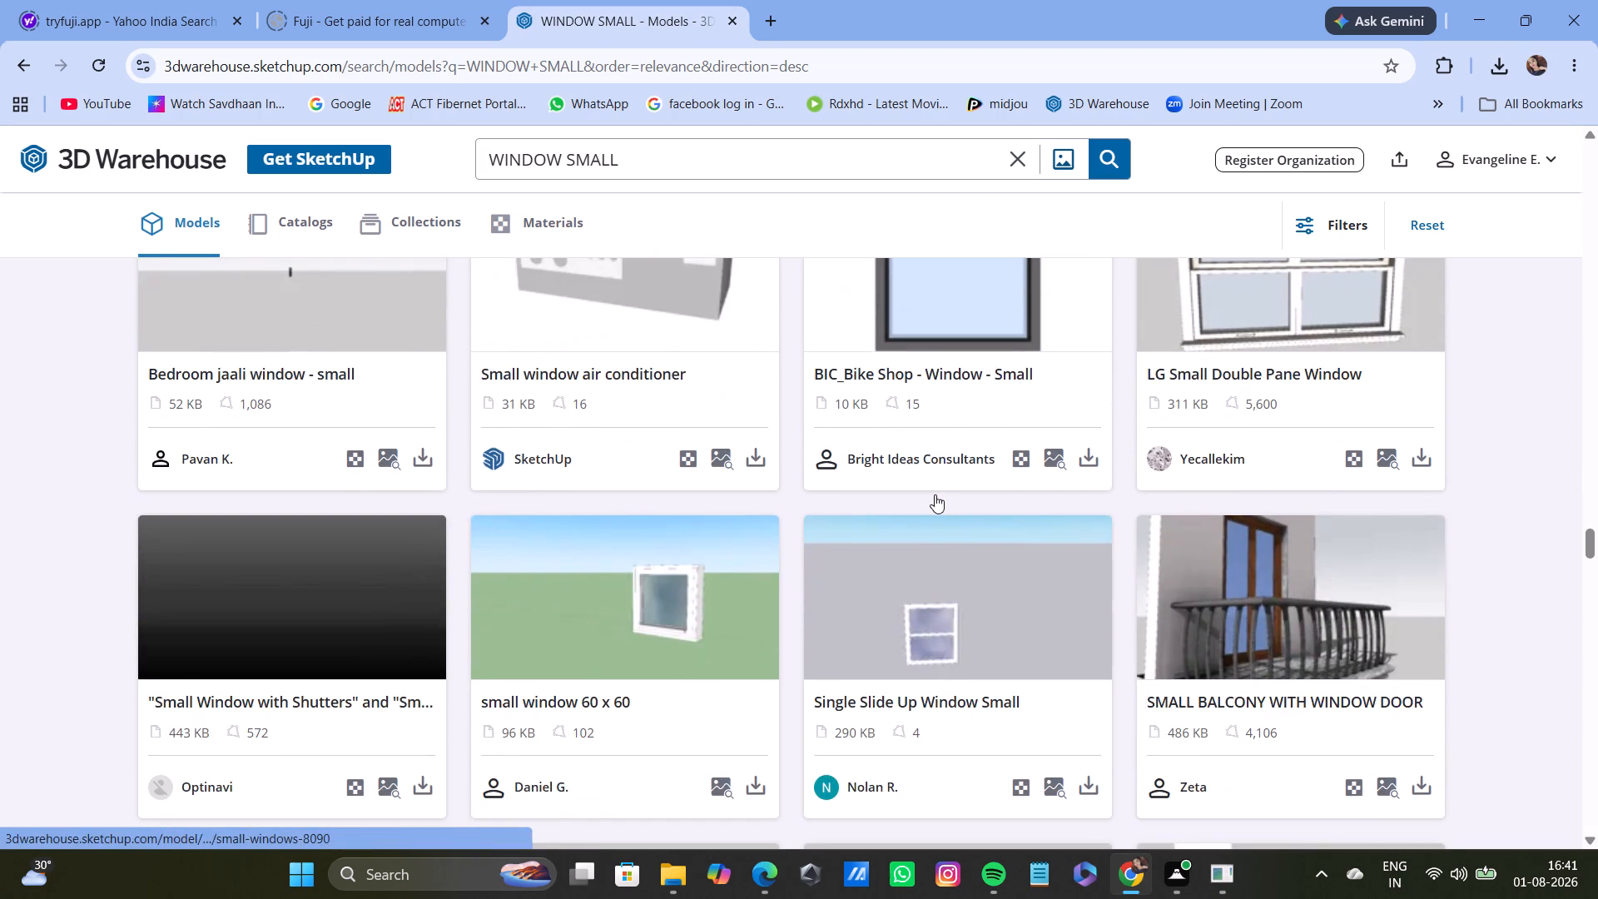
scroll(935, 494, "down", 2)
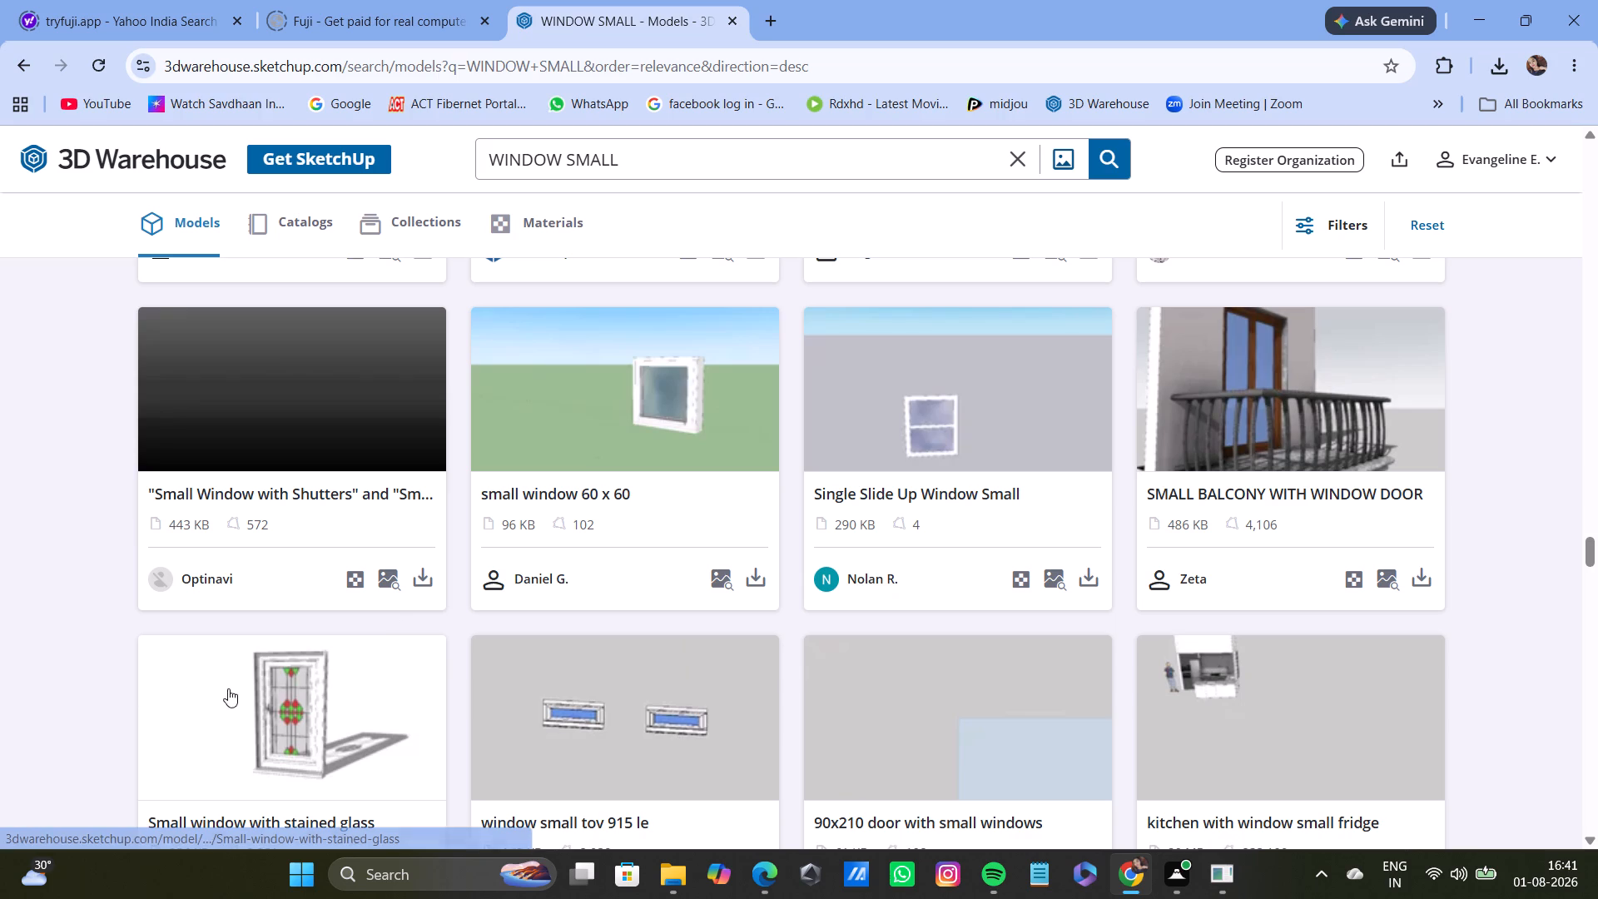
left_click_drag(328, 630, 347, 683)
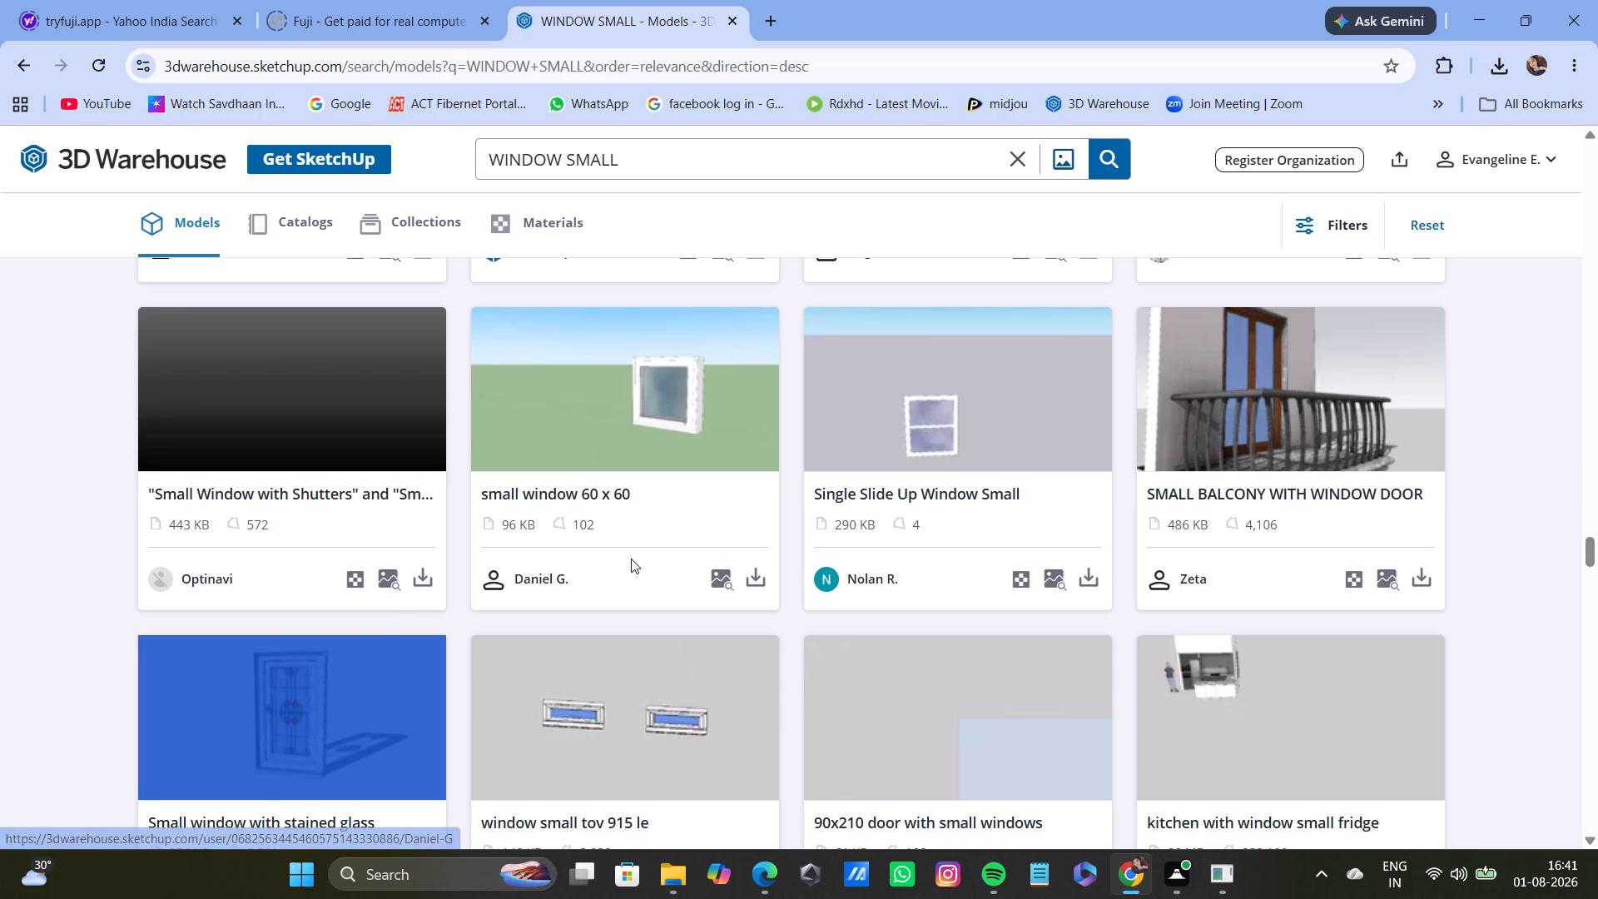
scroll(700, 454, "down", 3)
scroll(675, 484, "up", 12)
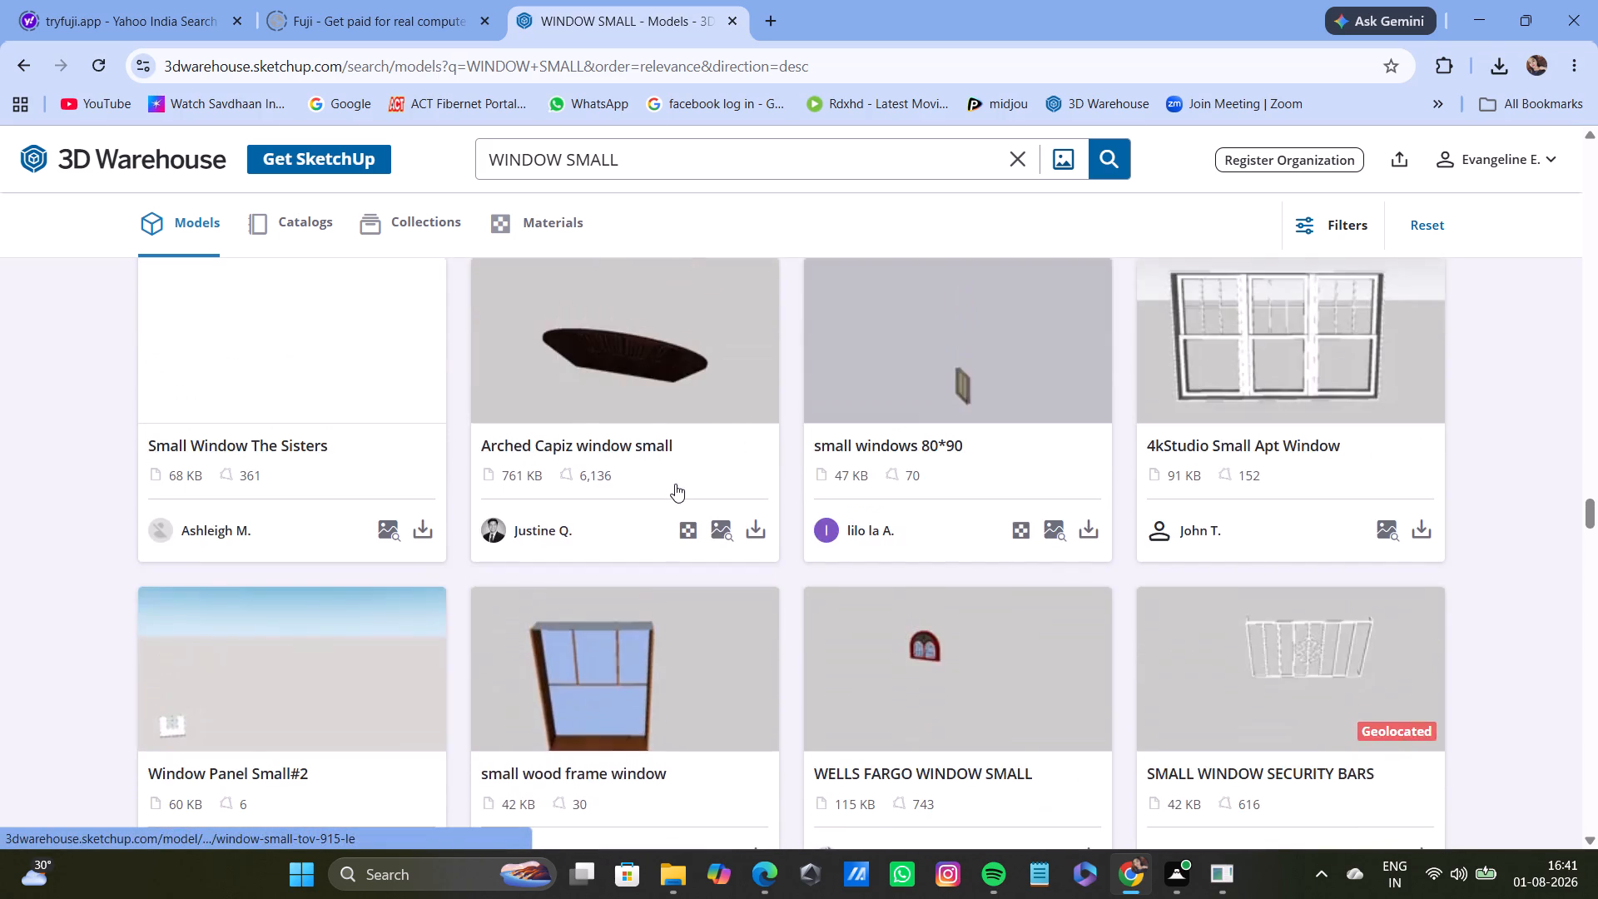
Download the "BIC_Bike Shop - Window - Small" model as a SketchUp file.
scroll(675, 484, "down", 7)
left_click(1087, 464)
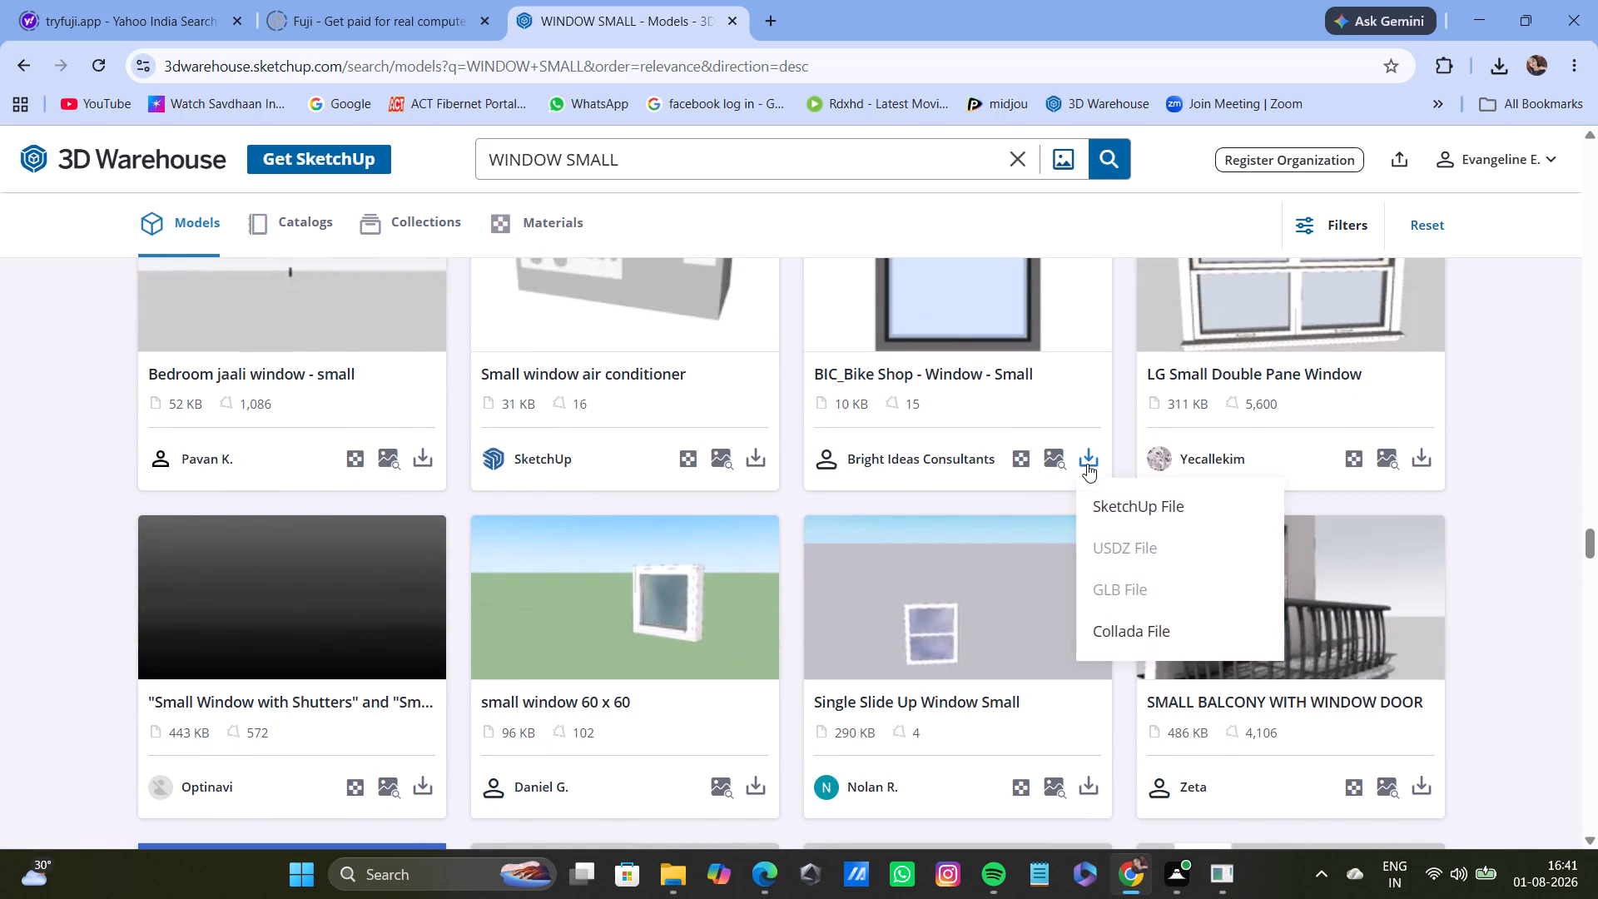
left_click(1109, 494)
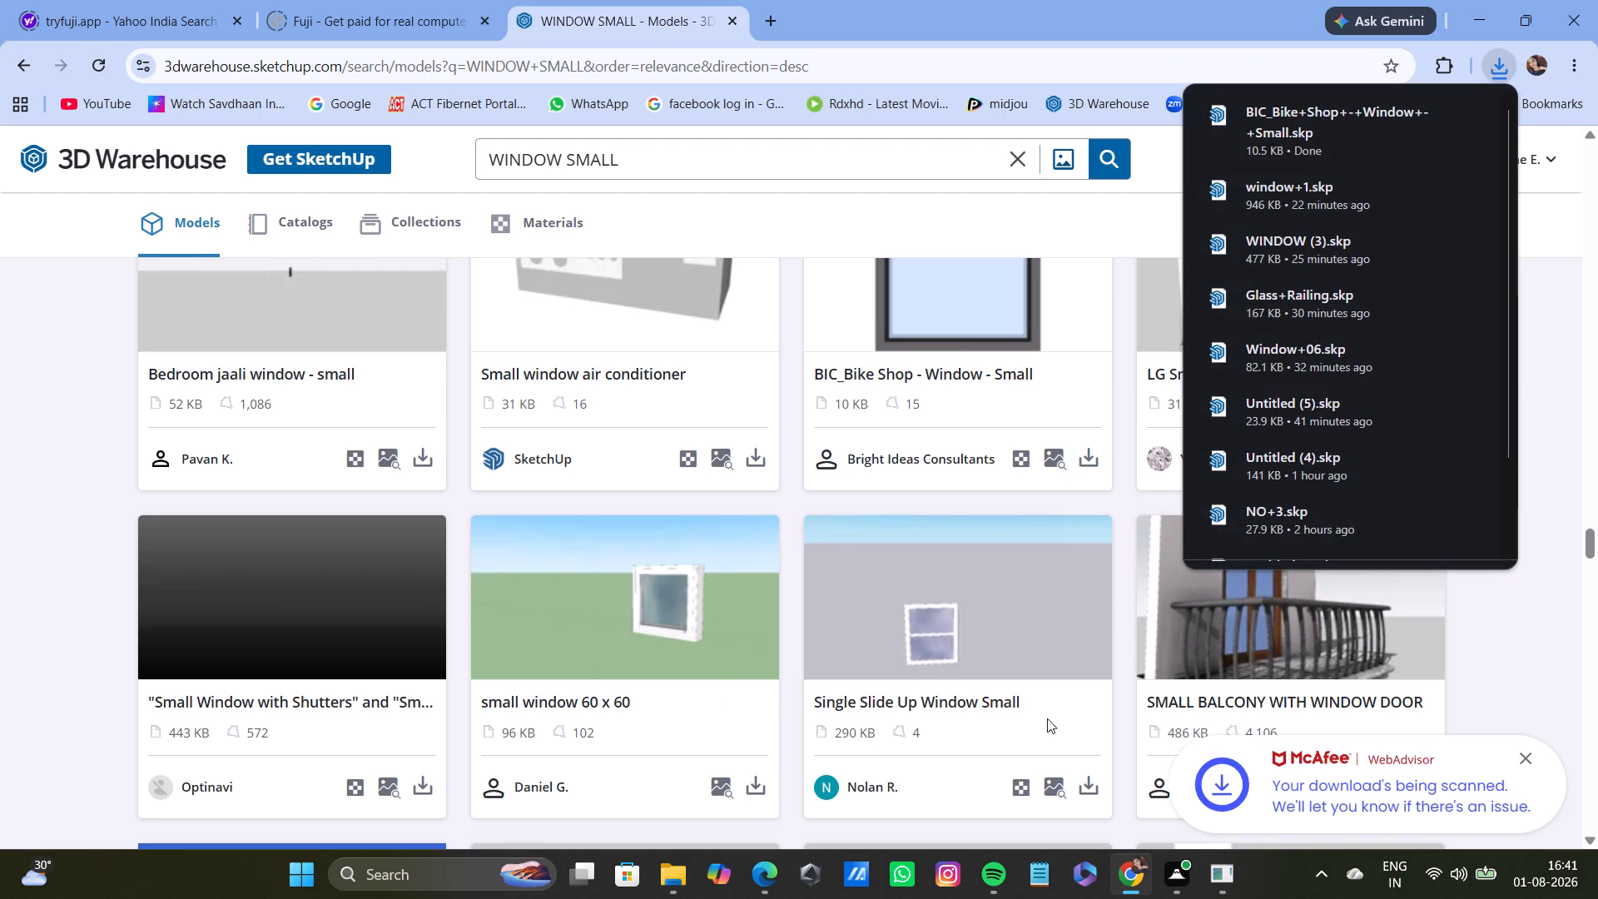
Switch to SketchUp, import BIC_Bike+Shop+-+Window+-+Small and place it at the lower-left corner of the empty square opening above the concrete band.
left_click(1218, 871)
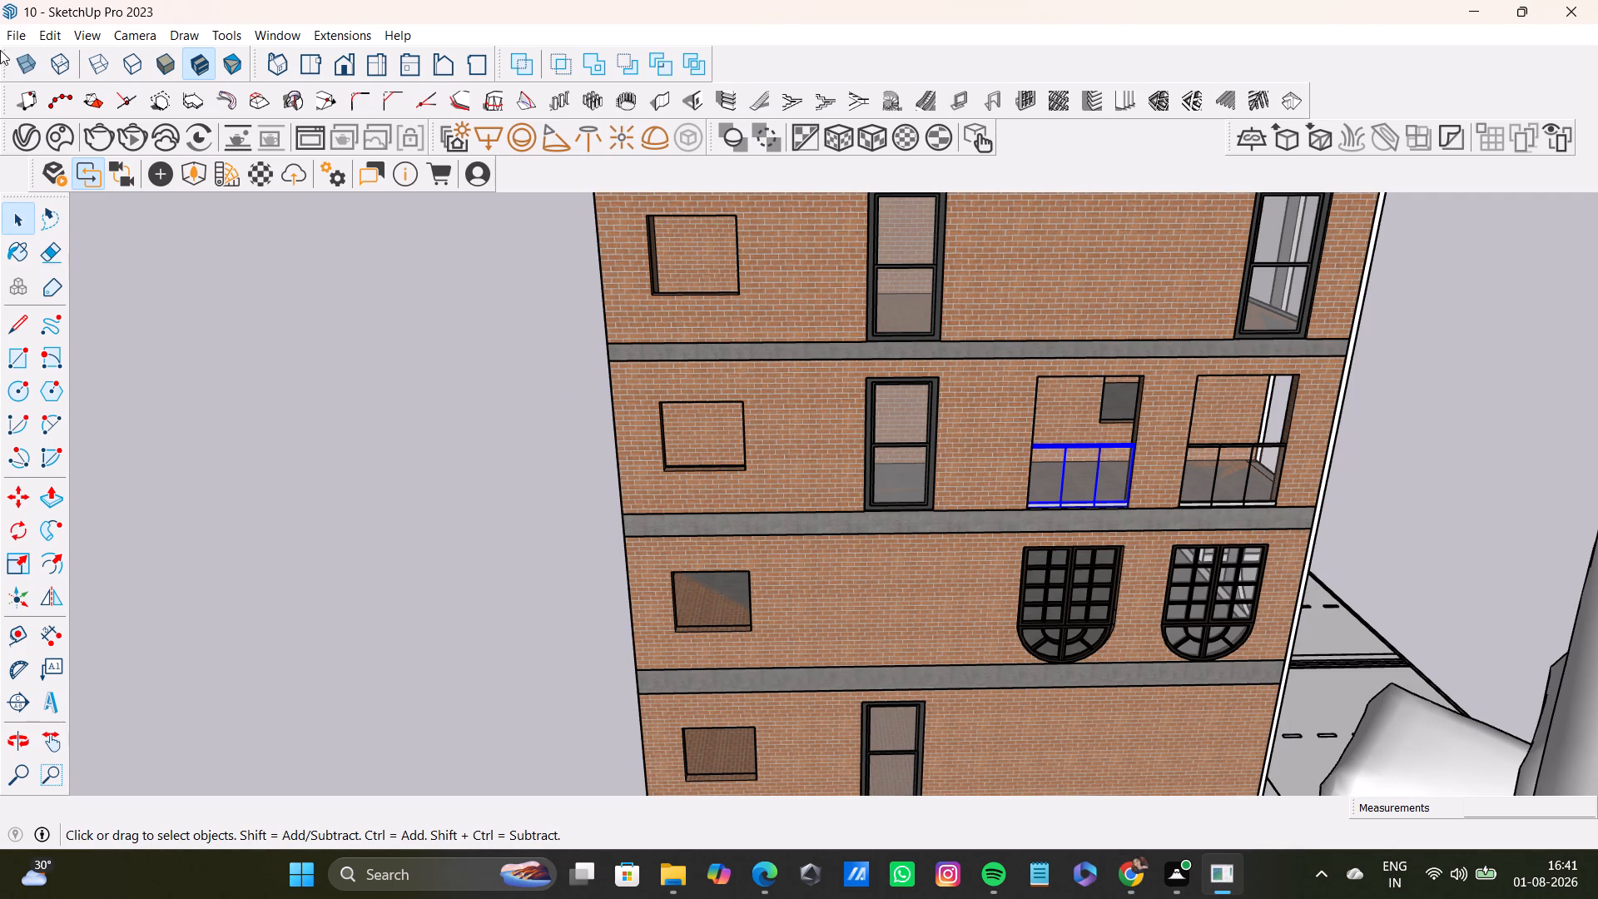
left_click(14, 34)
left_click(41, 318)
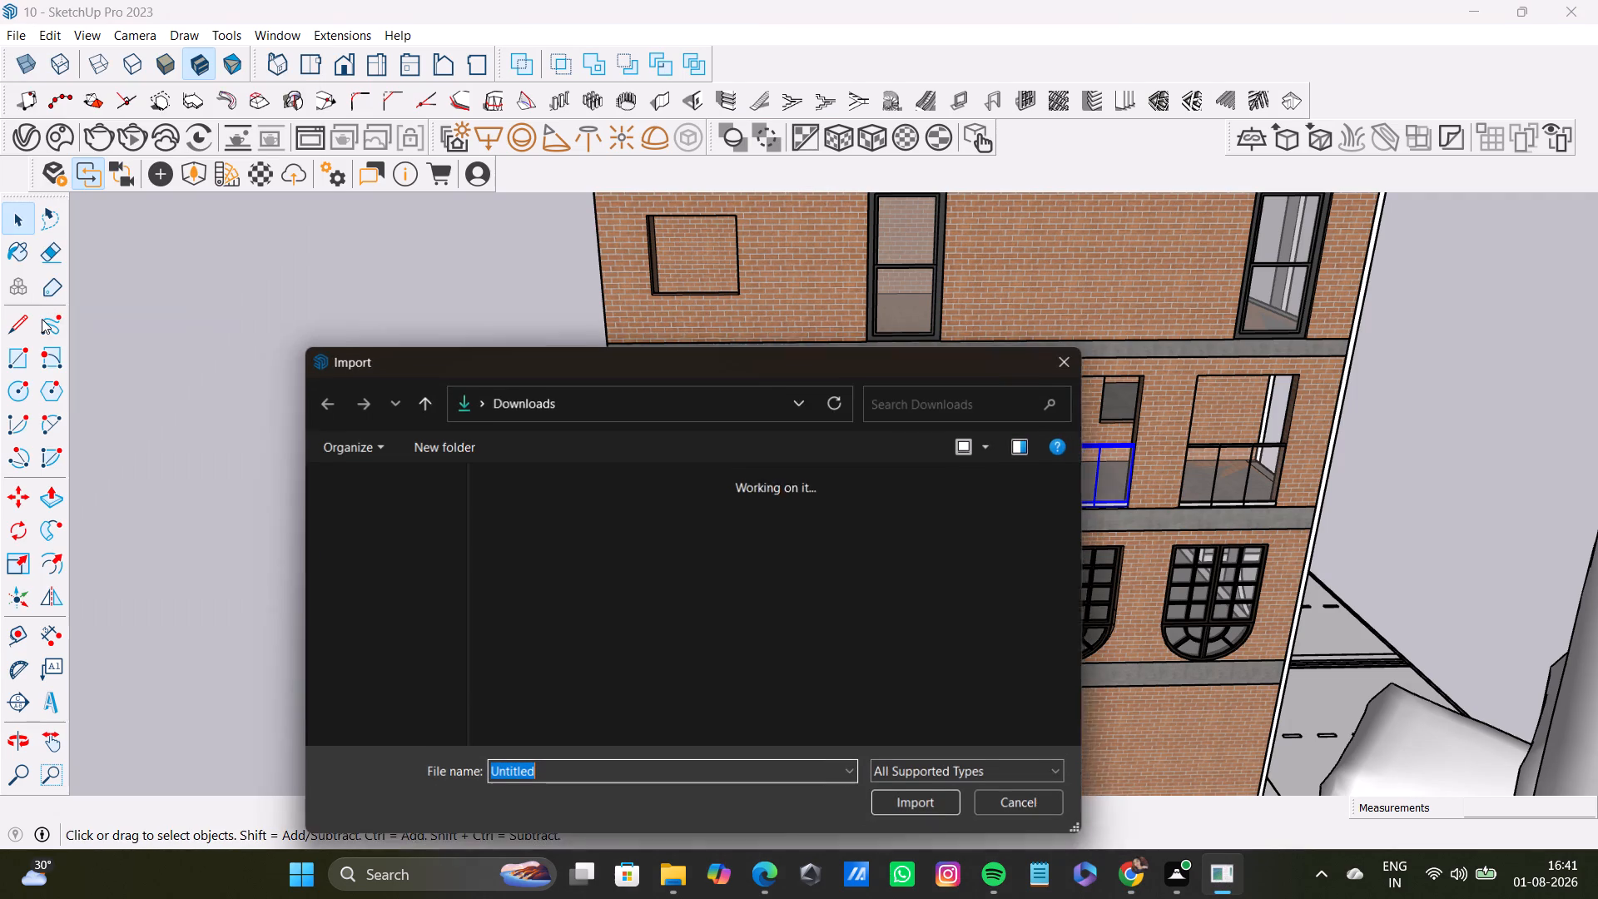
left_click(532, 584)
left_click(915, 808)
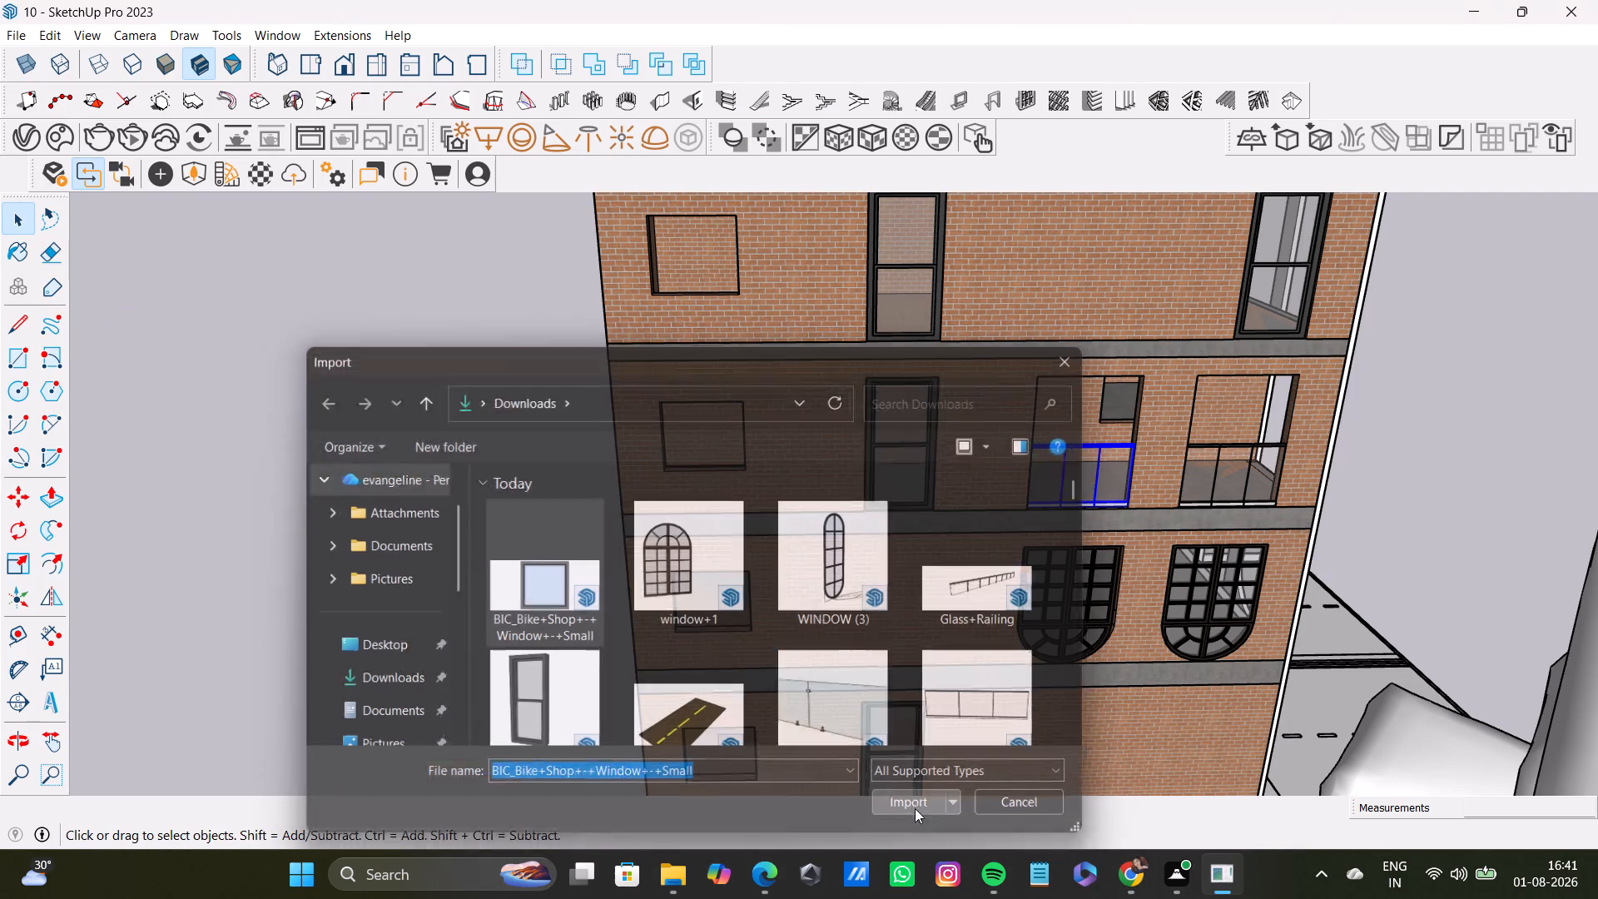
scroll(671, 475, "up", 8)
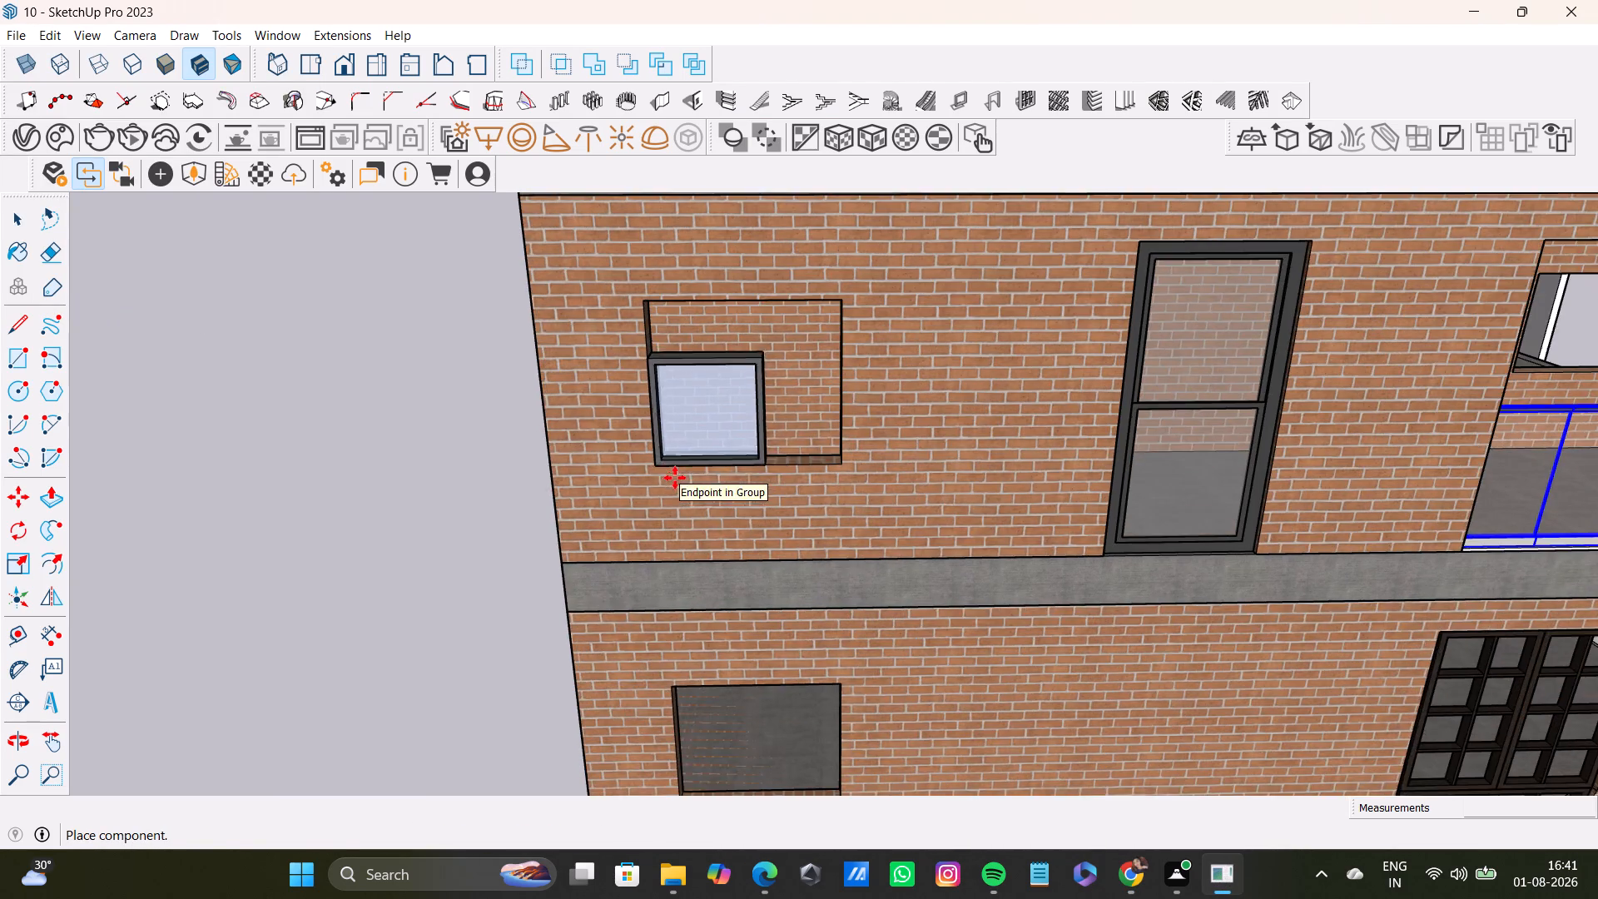
middle_click_drag(679, 480, 626, 577)
scroll(652, 530, "up", 1)
left_click(659, 450)
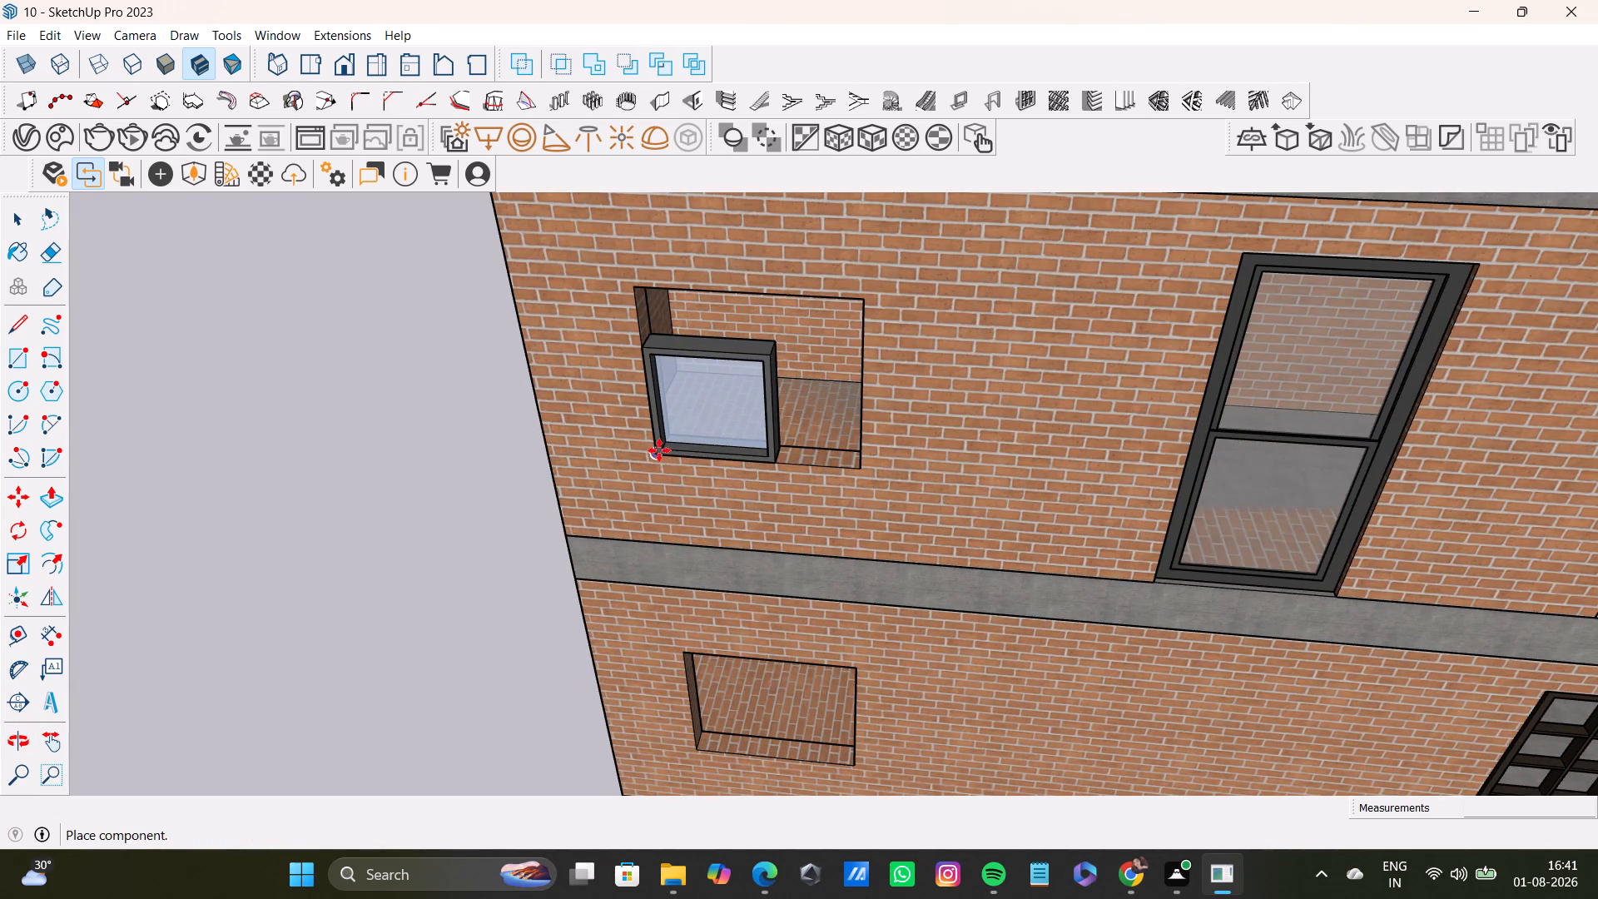
Scale the placed window's depth to about 0.60 to make it thinner.
key("s")
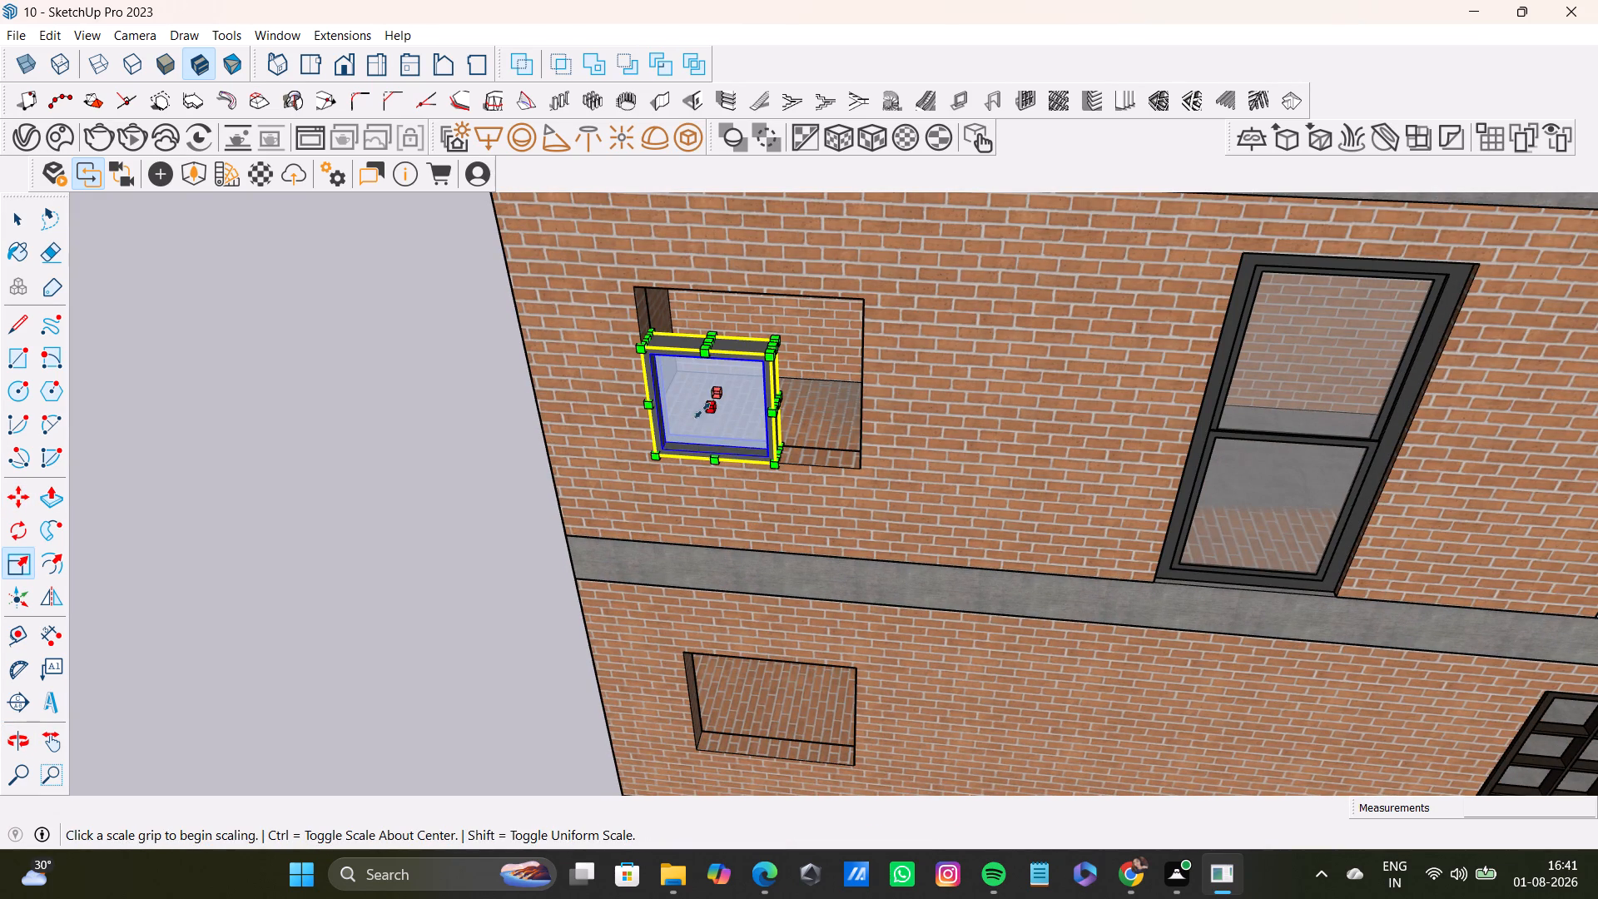
left_click(710, 409)
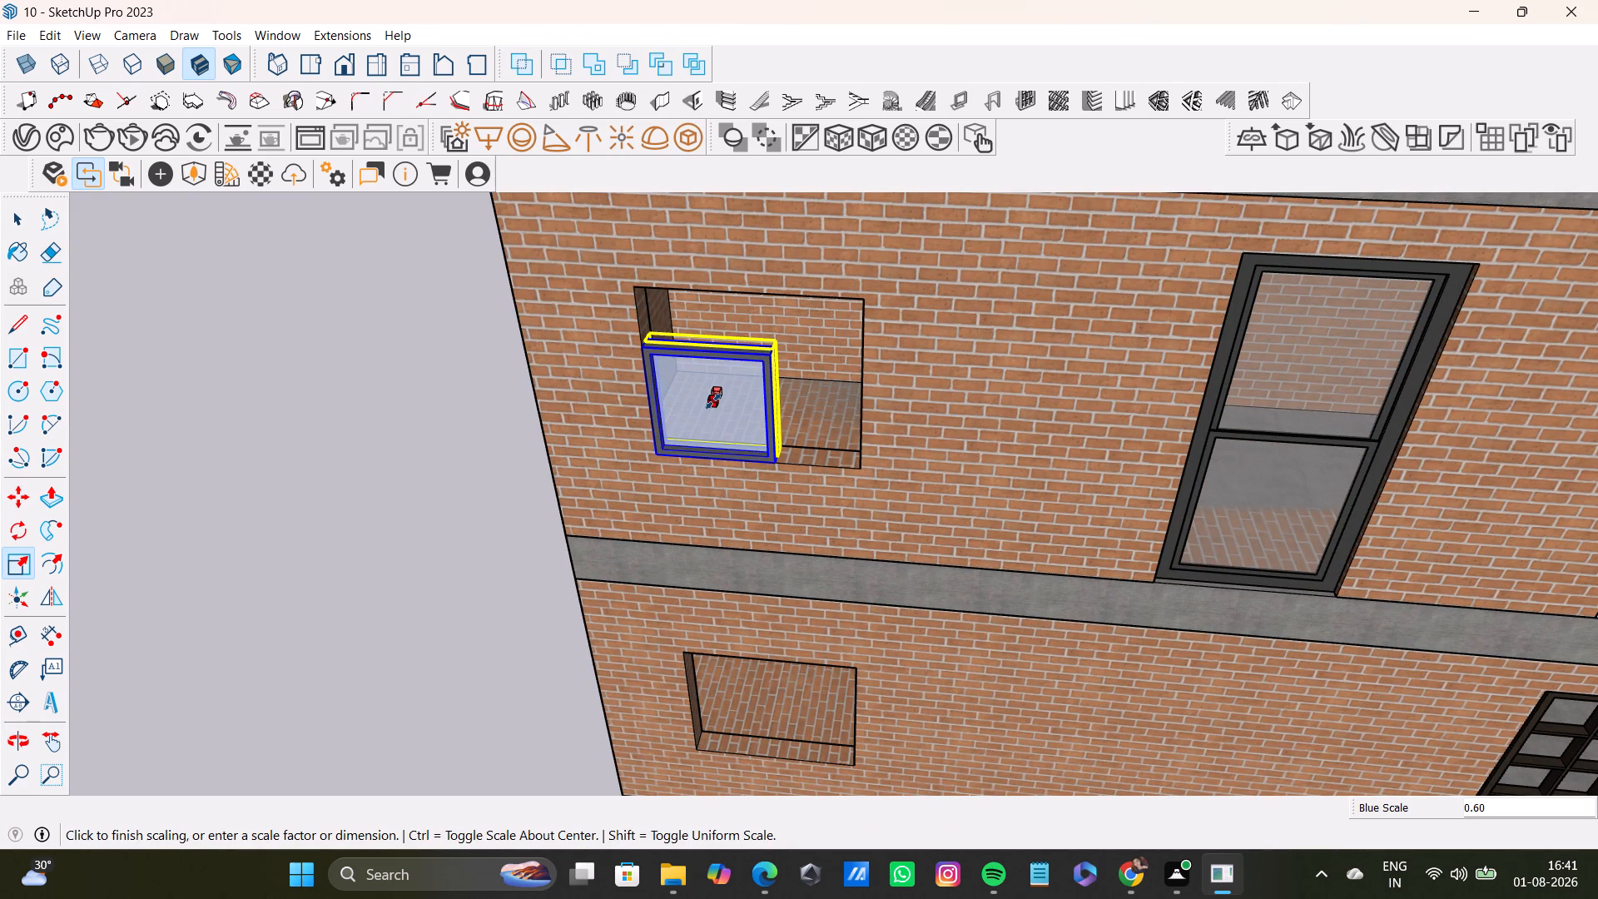
left_click(713, 401)
key("space")
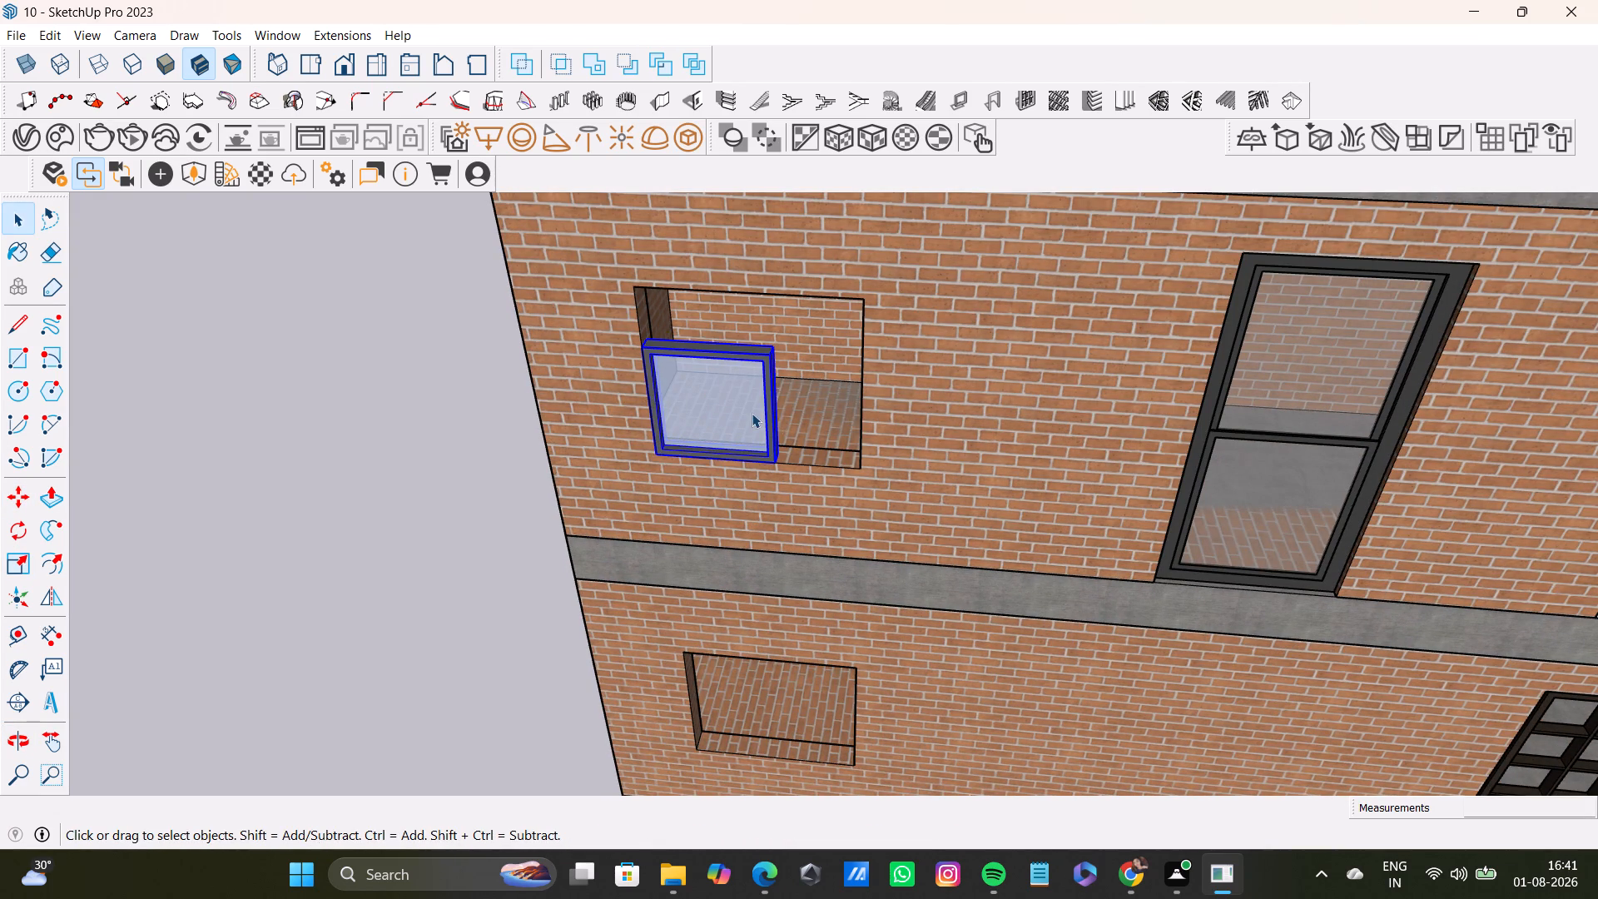
Stretch the window to cover the opening, scaling its width by 1.77 and its height by about 1.50.
key("s")
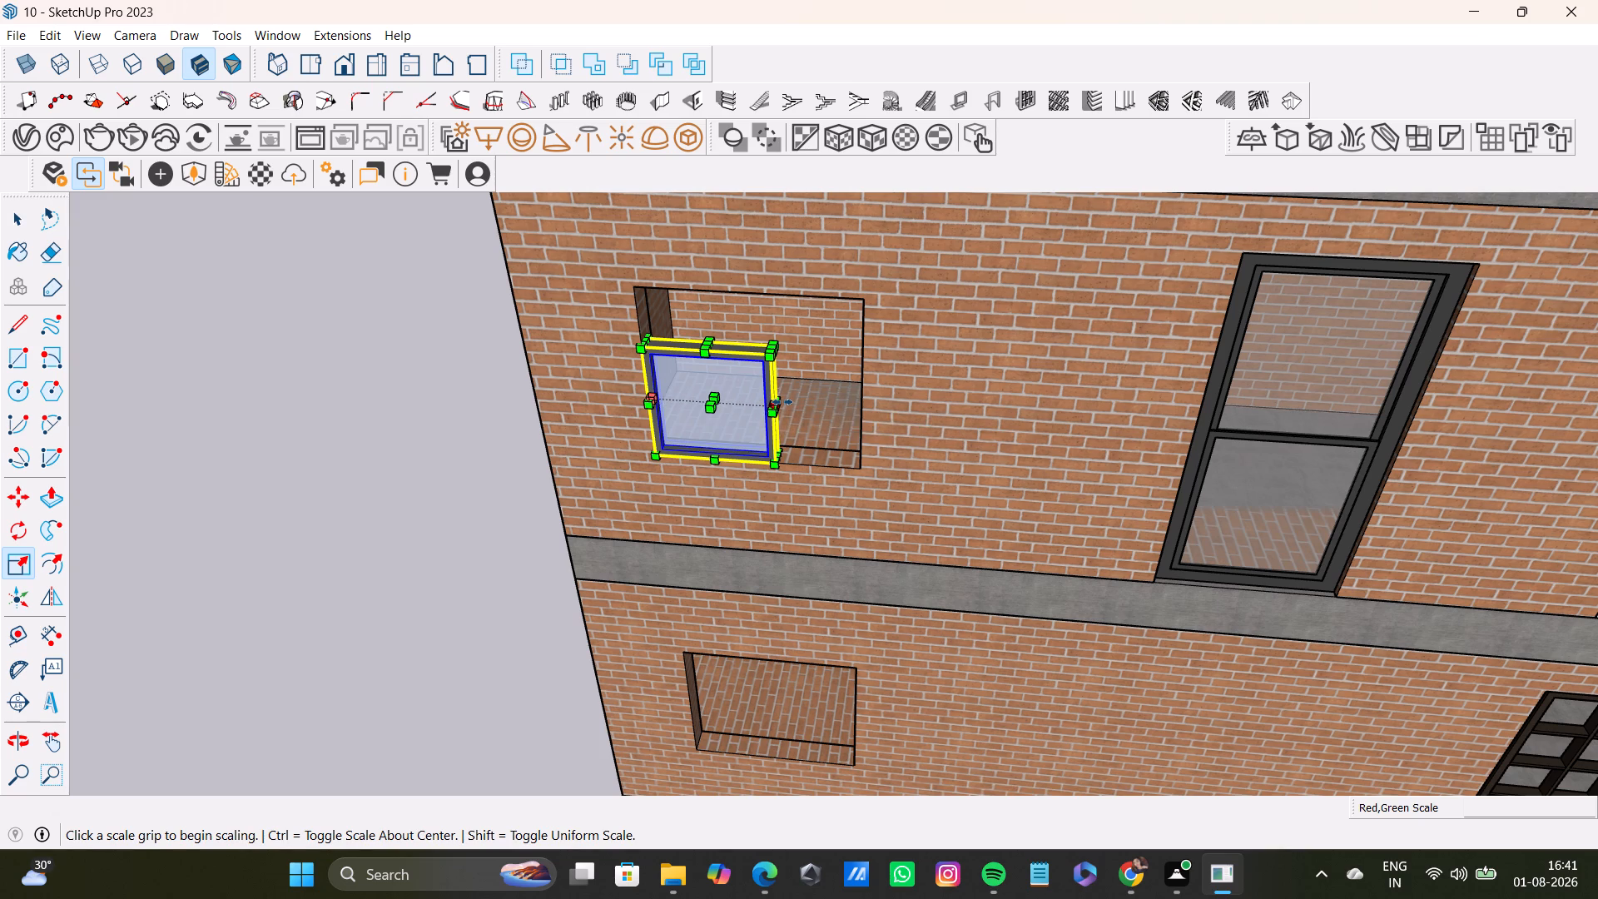
left_click(782, 402)
left_click(871, 400)
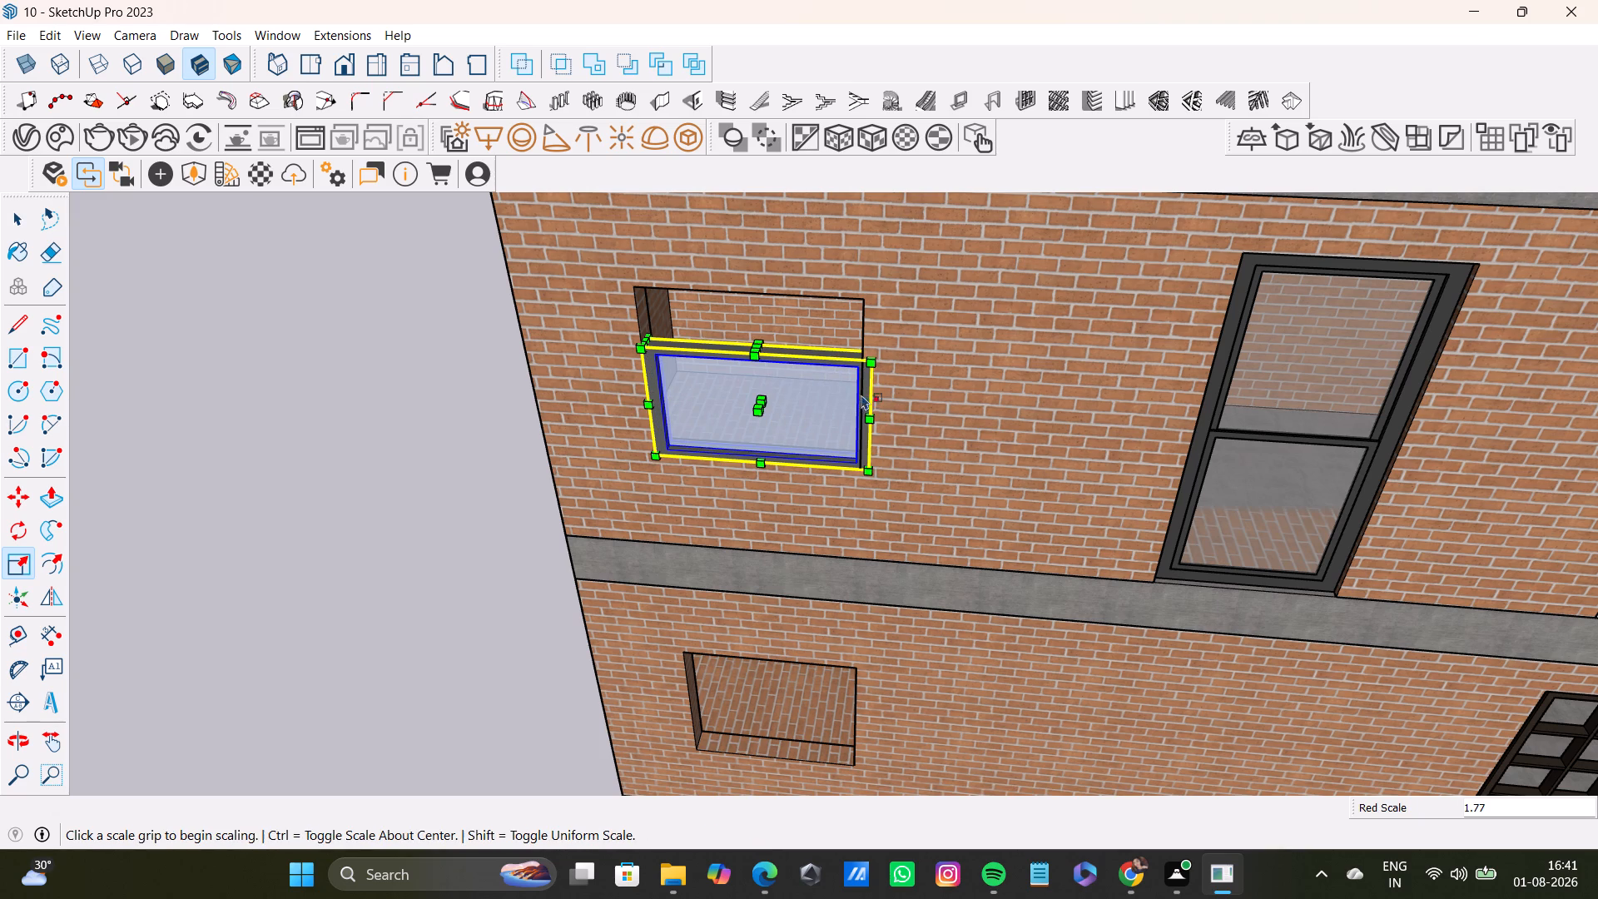
left_click(757, 345)
left_click(761, 294)
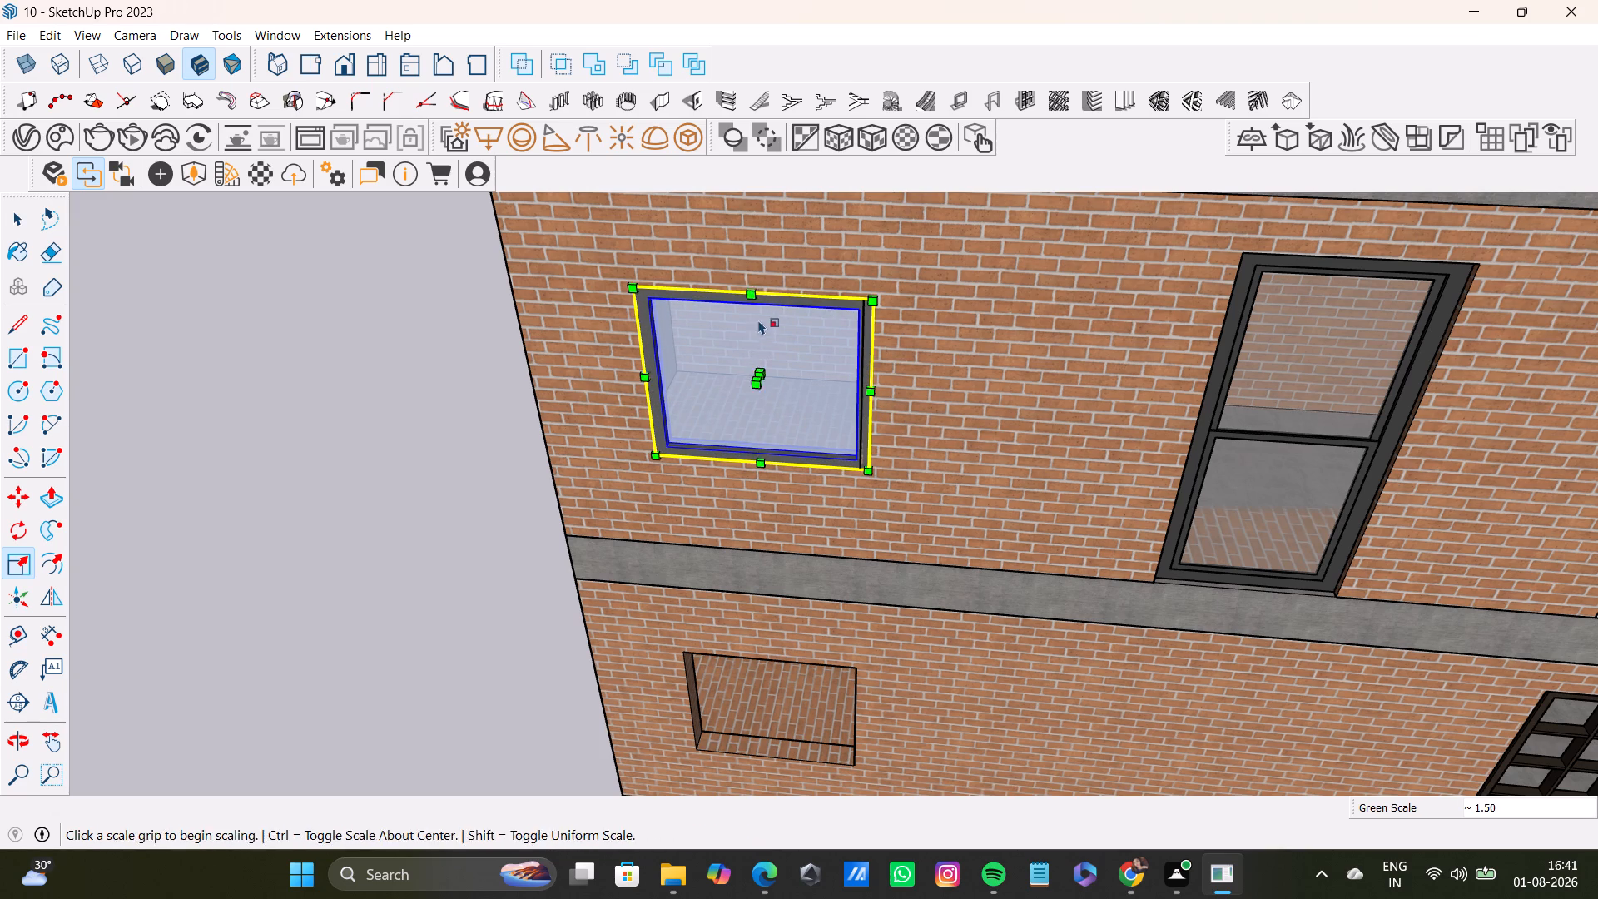
key("space")
left_click(422, 499)
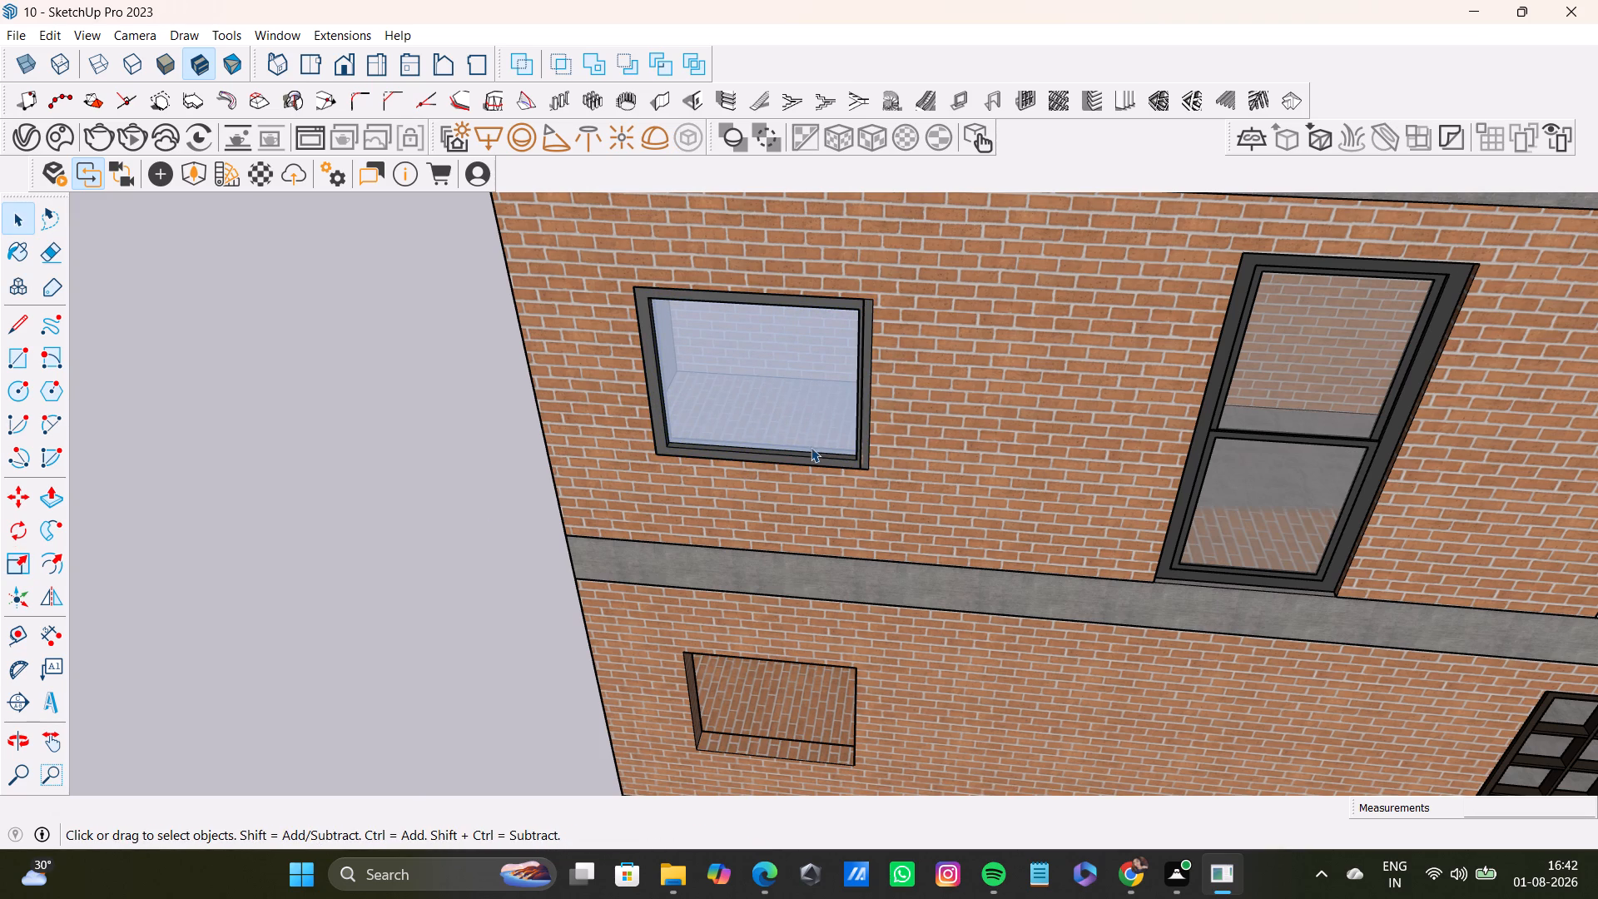
Scale the window's width to about 0.96 to pull its overhanging right side back toward the opening's edge.
middle_click_drag(811, 447, 769, 413)
key("s")
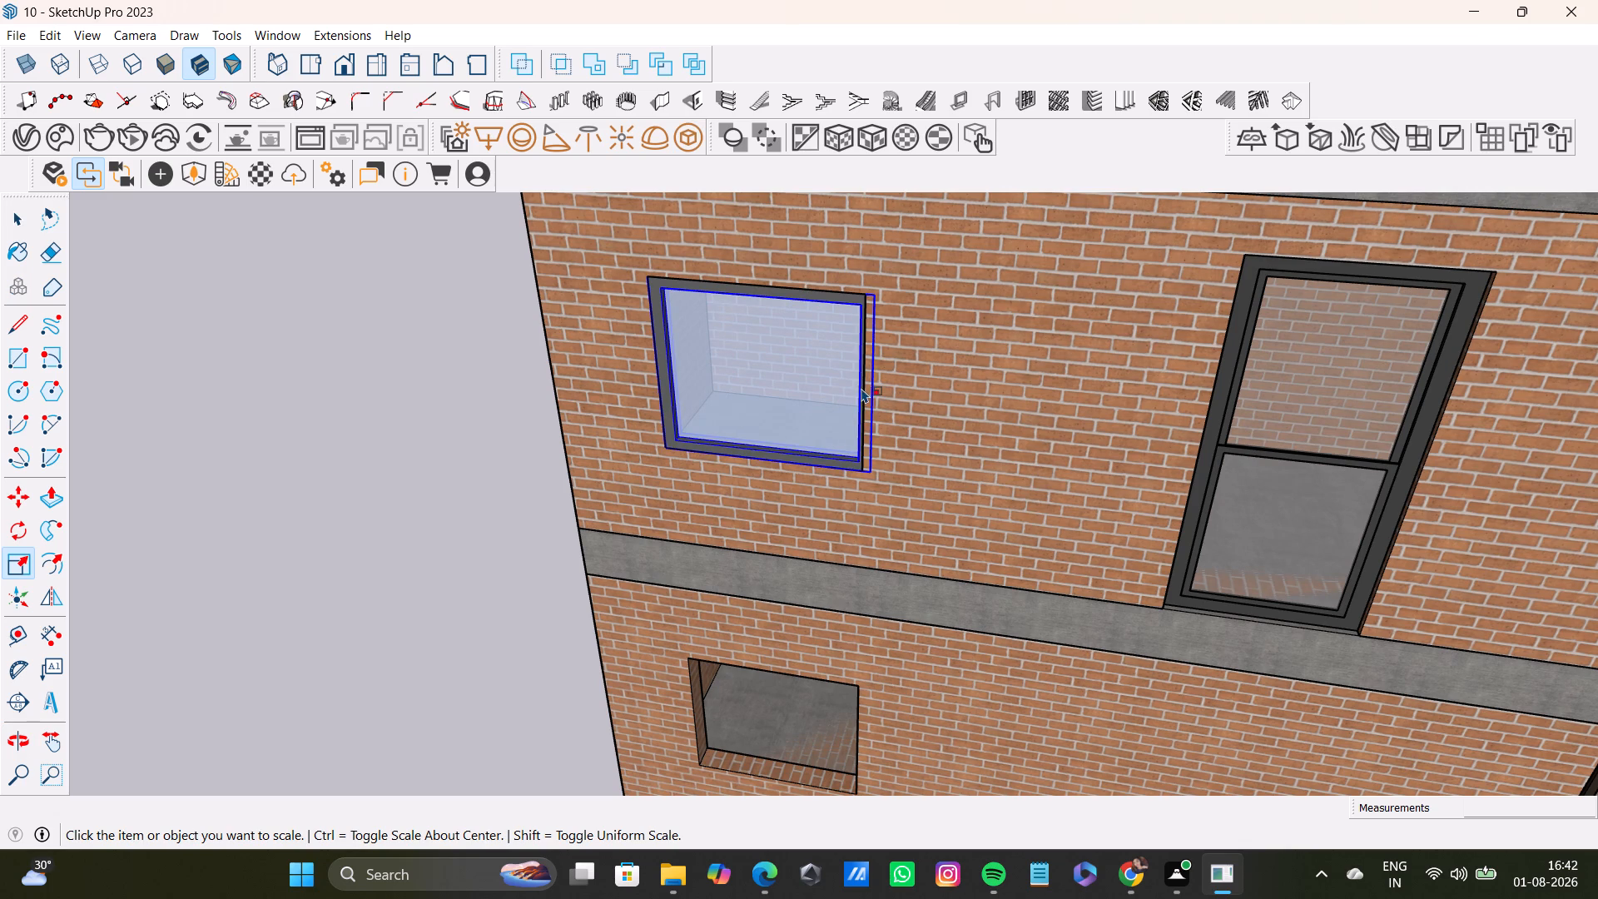
key("s")
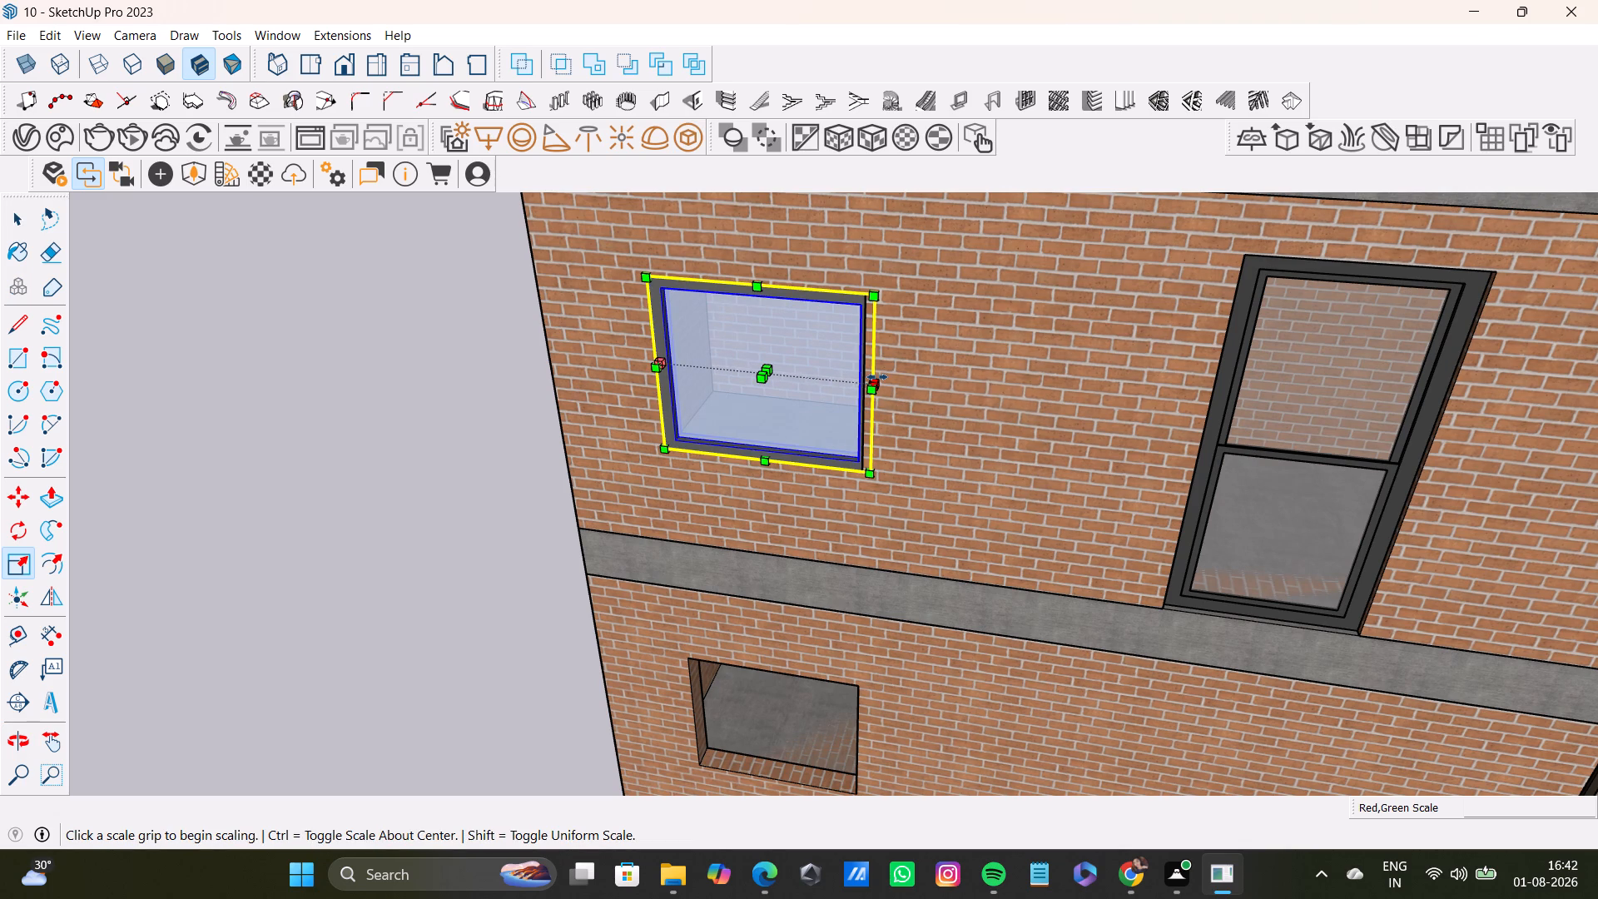
left_click(877, 377)
left_click(868, 378)
key("space")
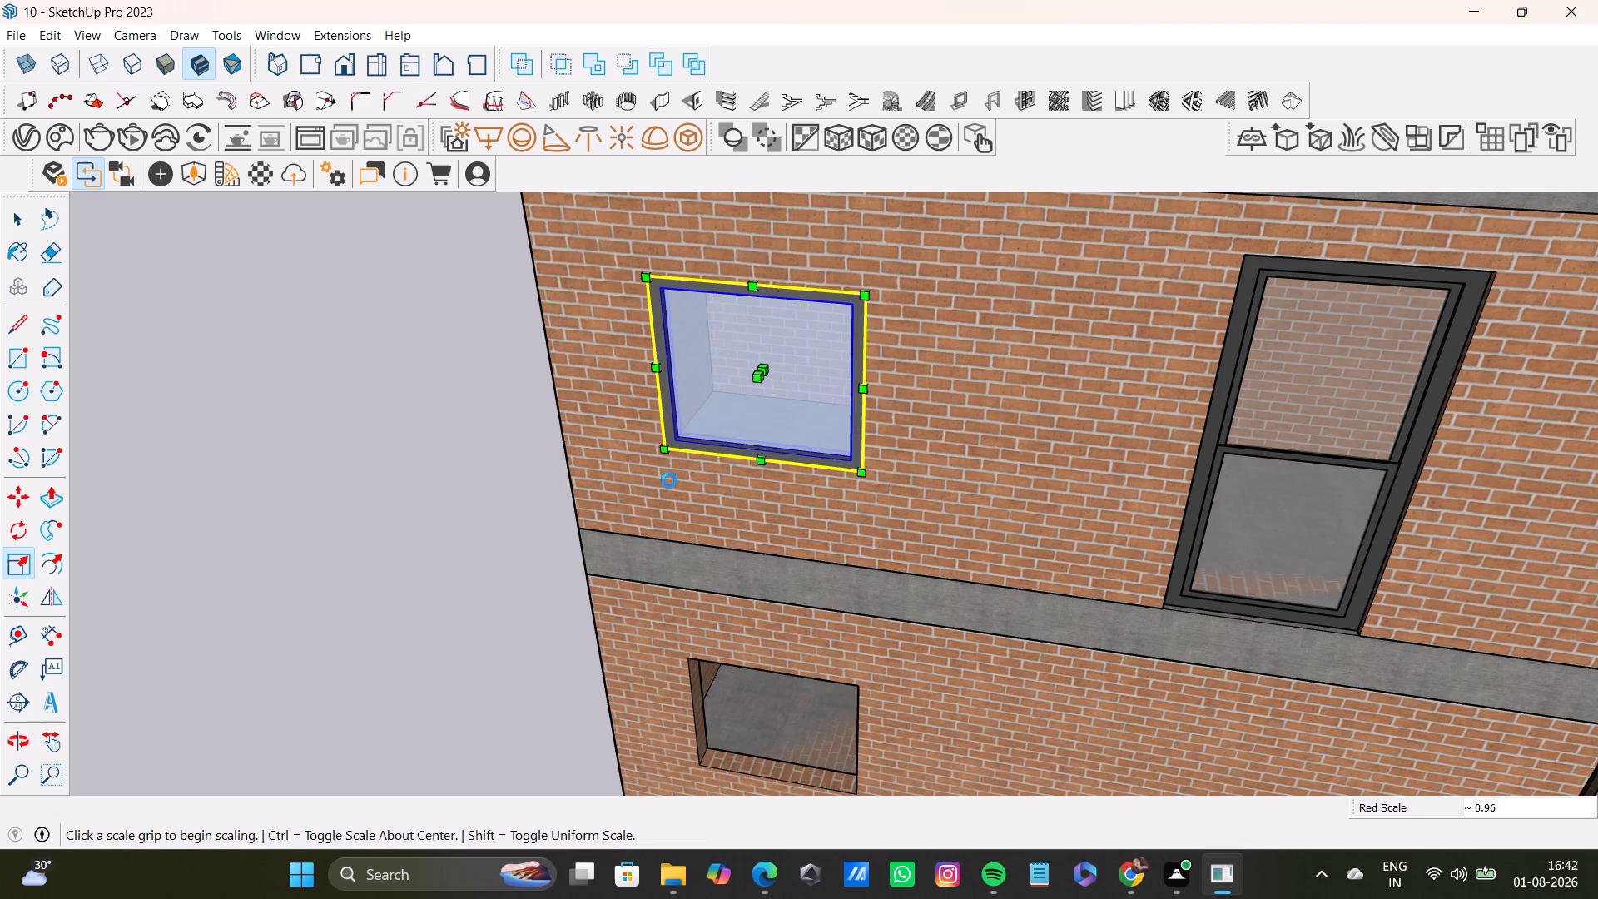
Move the window by its lower-left corner about 2 1/4" to align it with the opening's corner.
key("m")
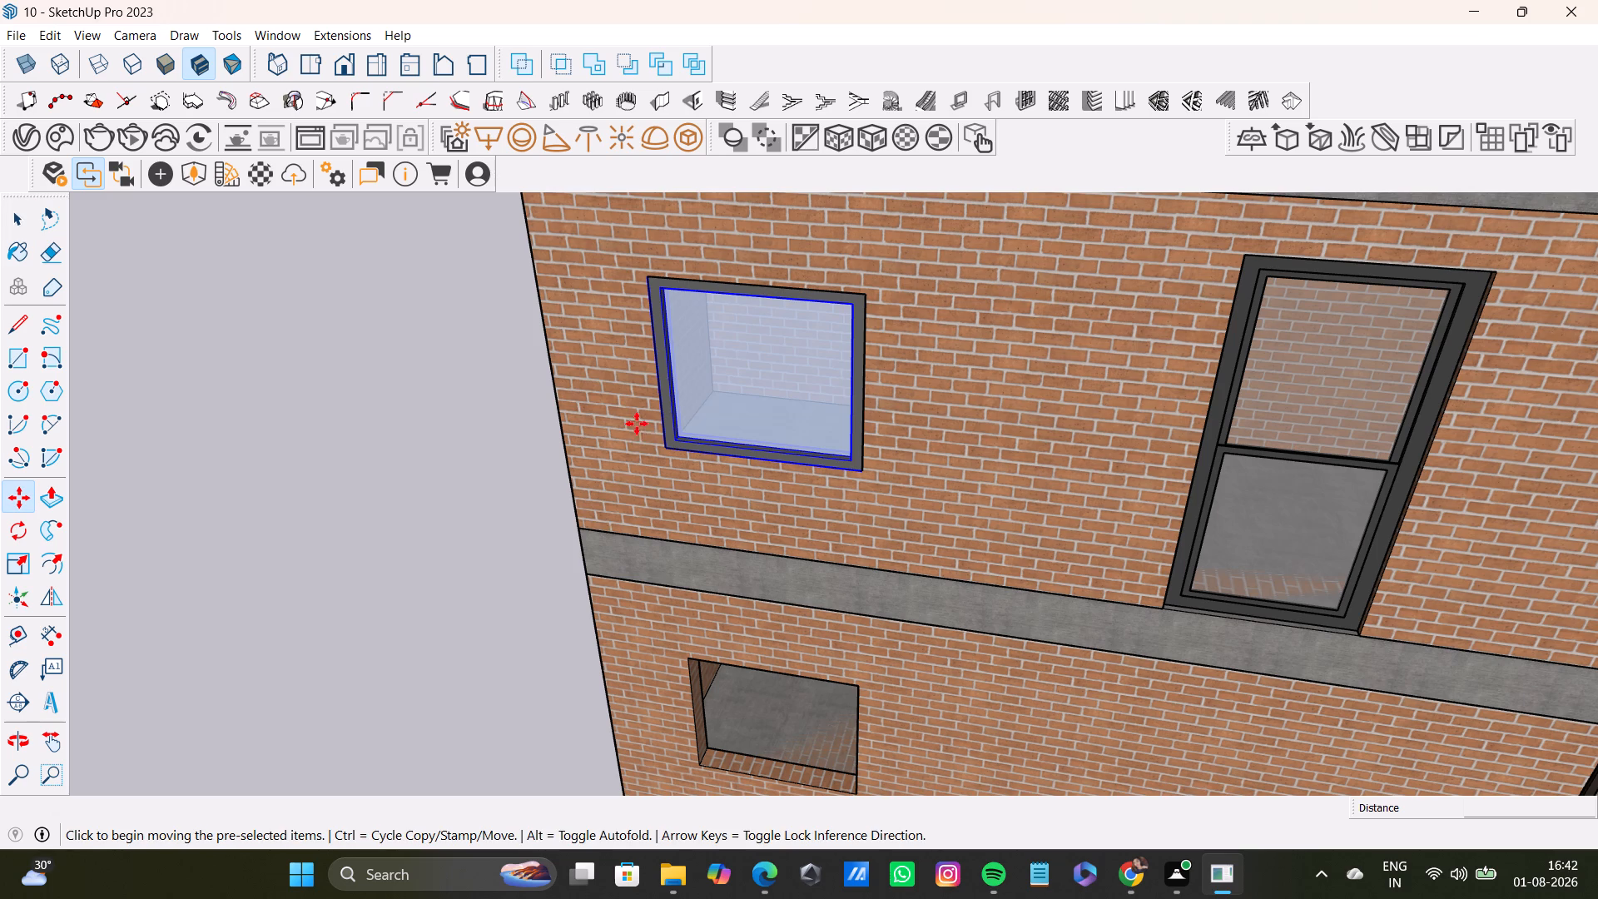
left_click(663, 446)
left_click(672, 438)
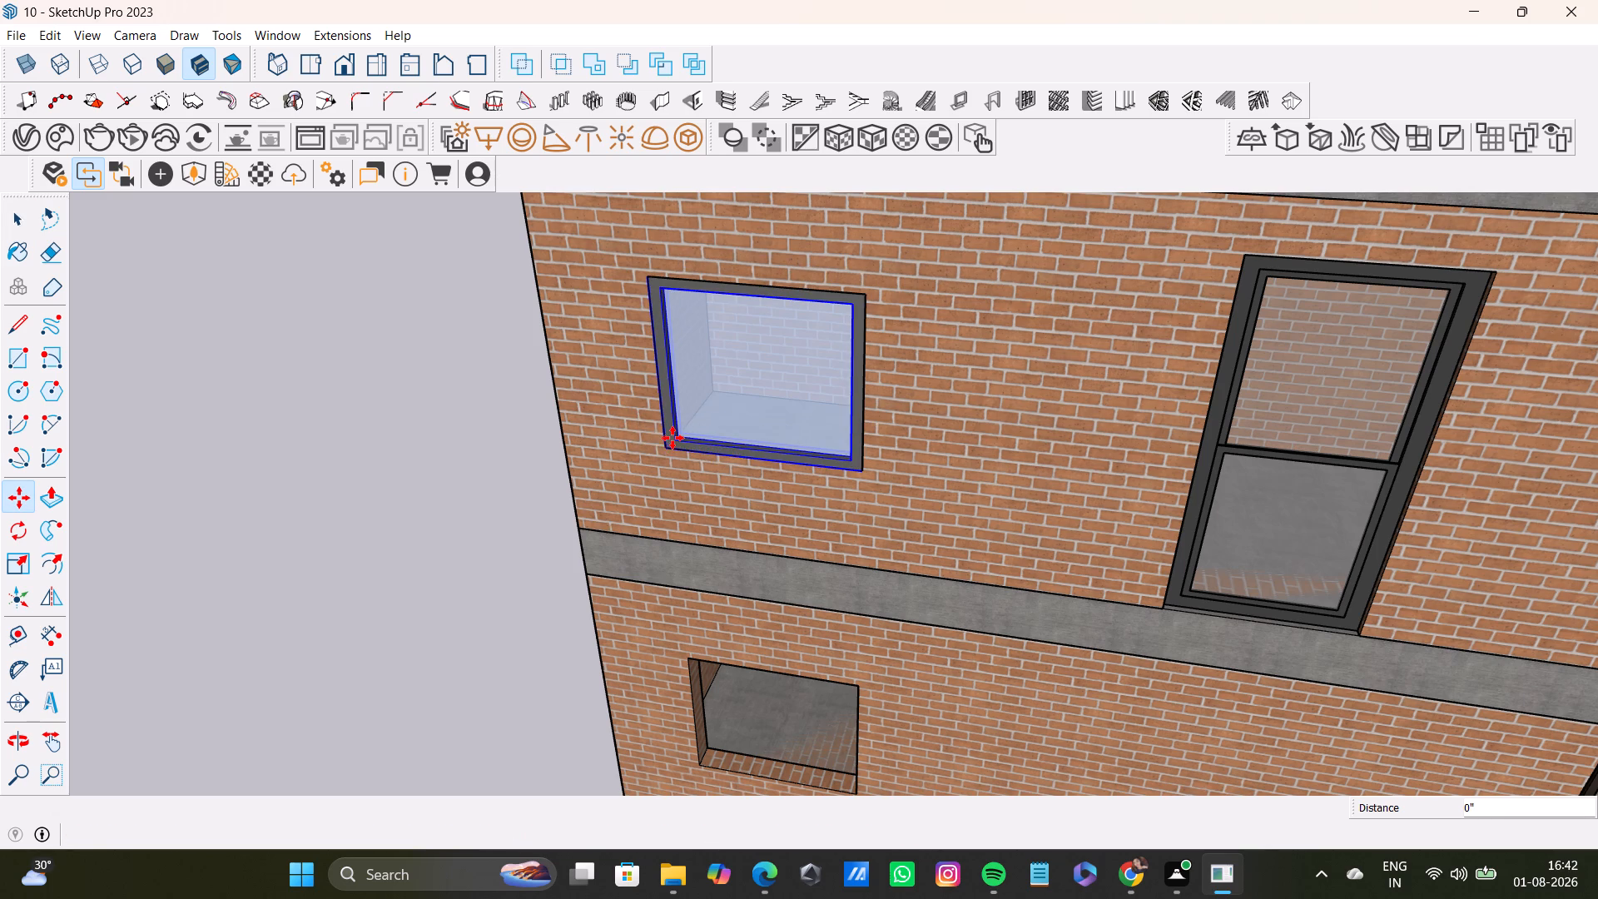
scroll(667, 456, "up", 11)
left_click(668, 441)
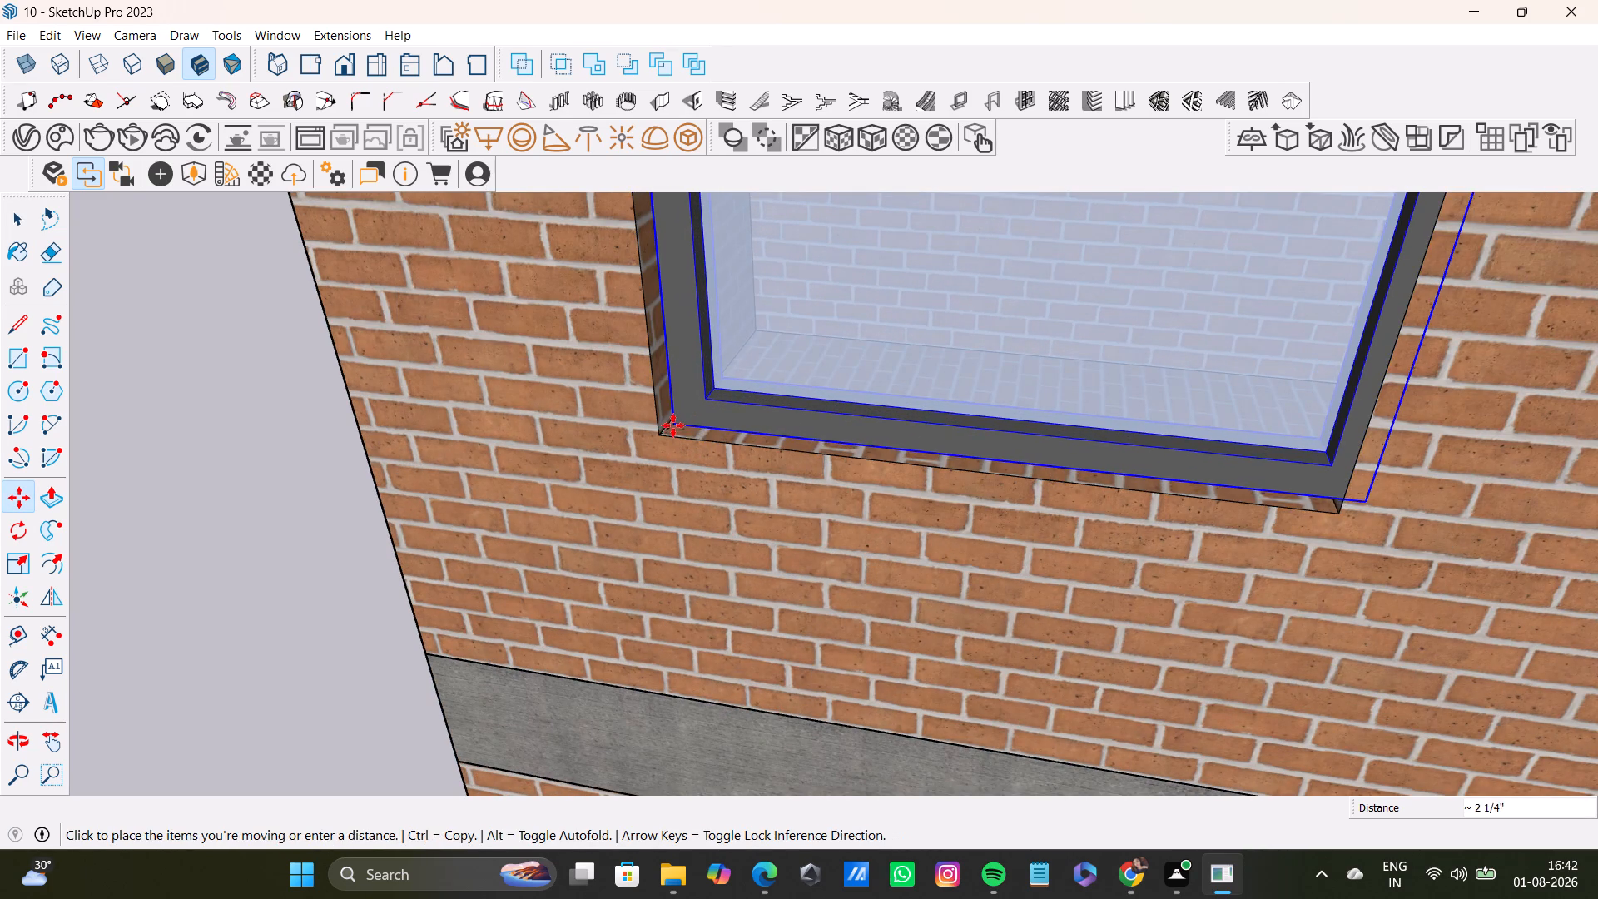
left_click(672, 426)
key("space")
Scale the window's width to about 0.97 so its right side meets the opening's right edge.
key("s")
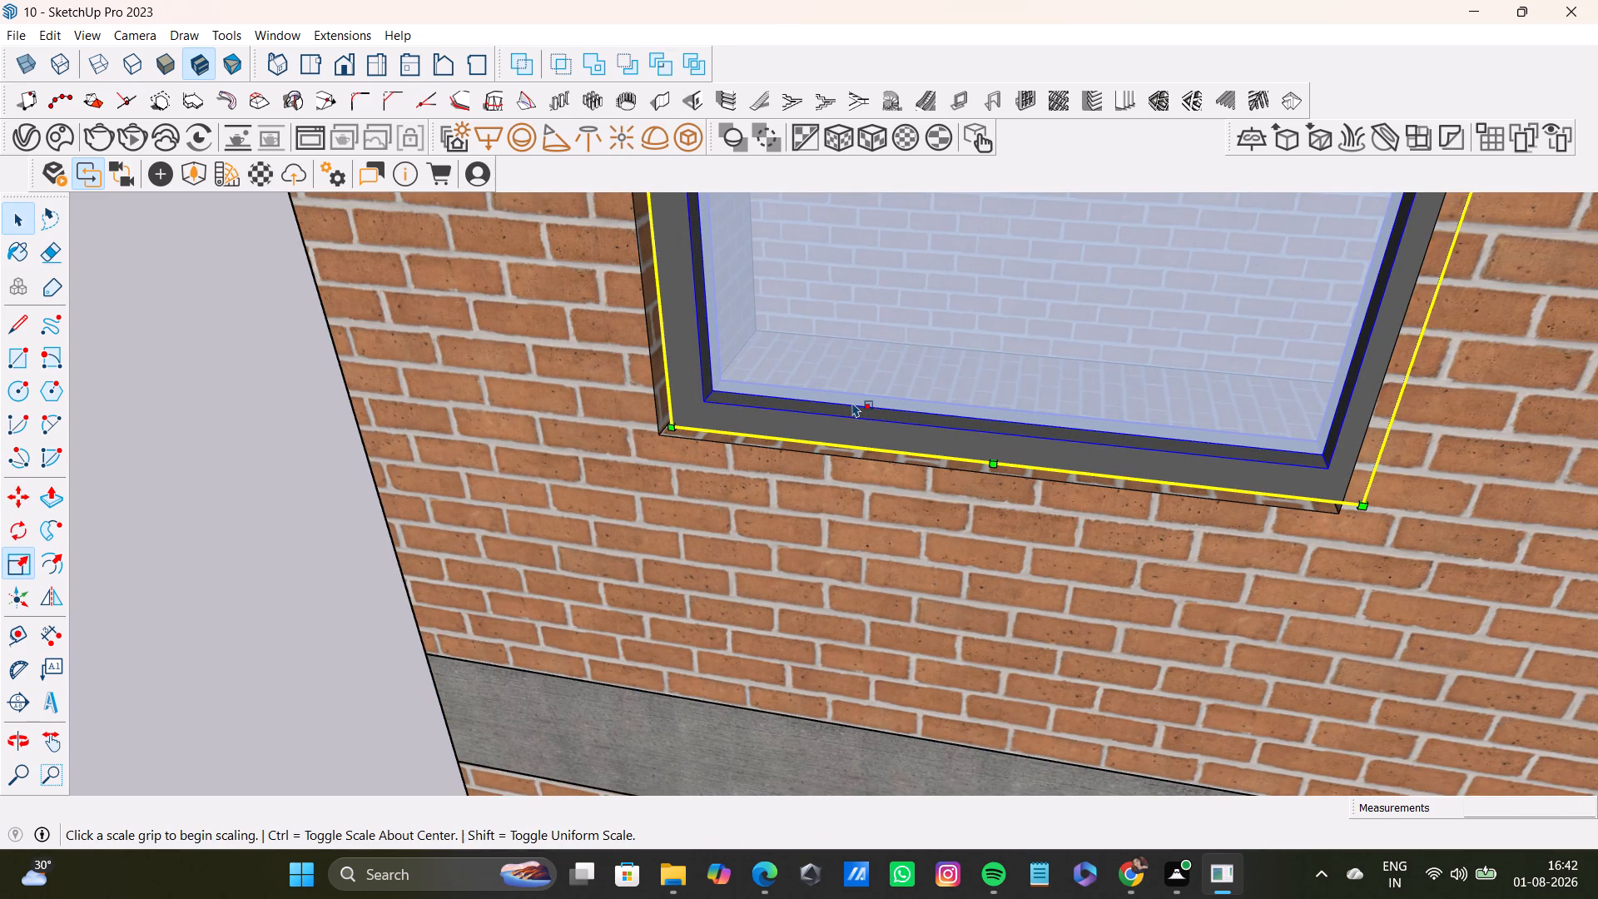
middle_click_drag(1064, 428, 948, 652, "shift")
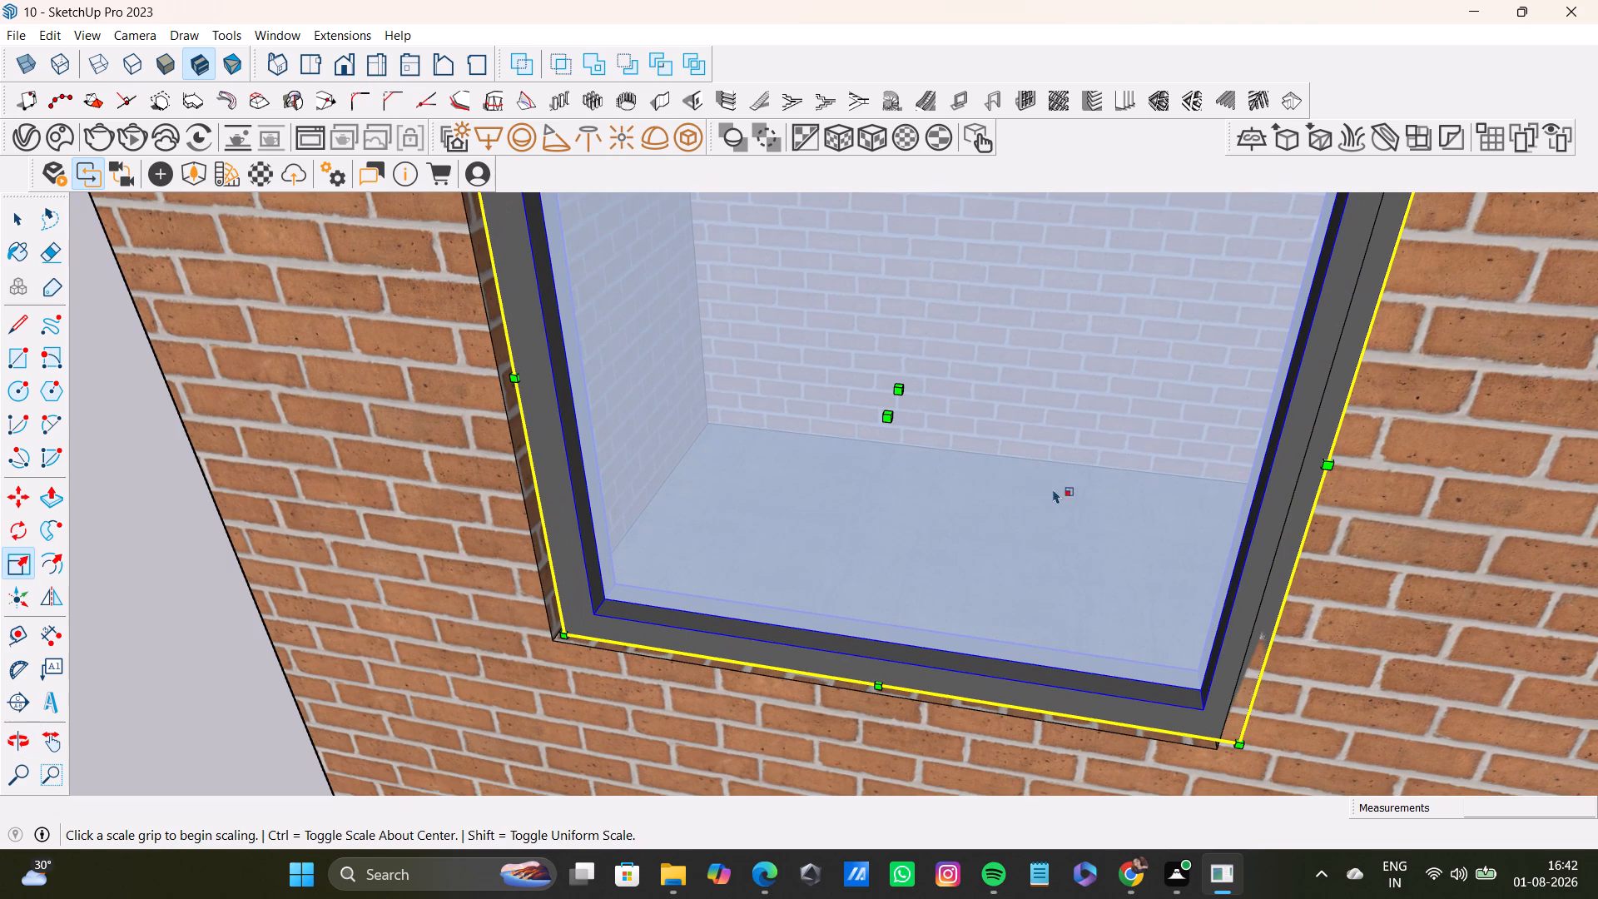
middle_click_drag(1159, 427, 1026, 499, "shift")
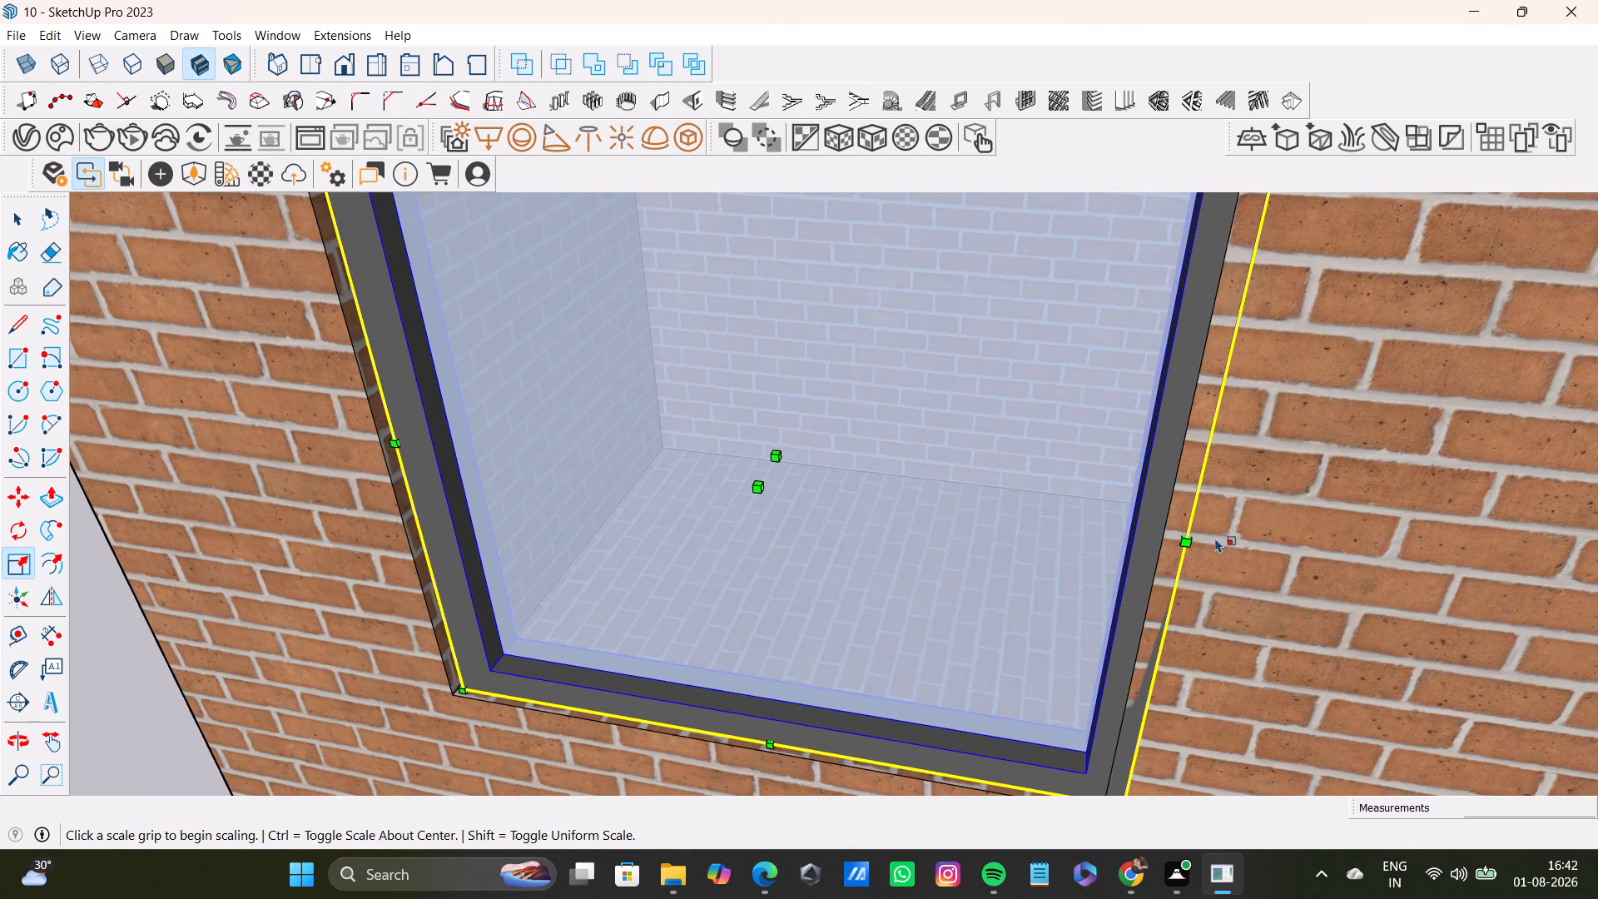
left_click(1191, 521)
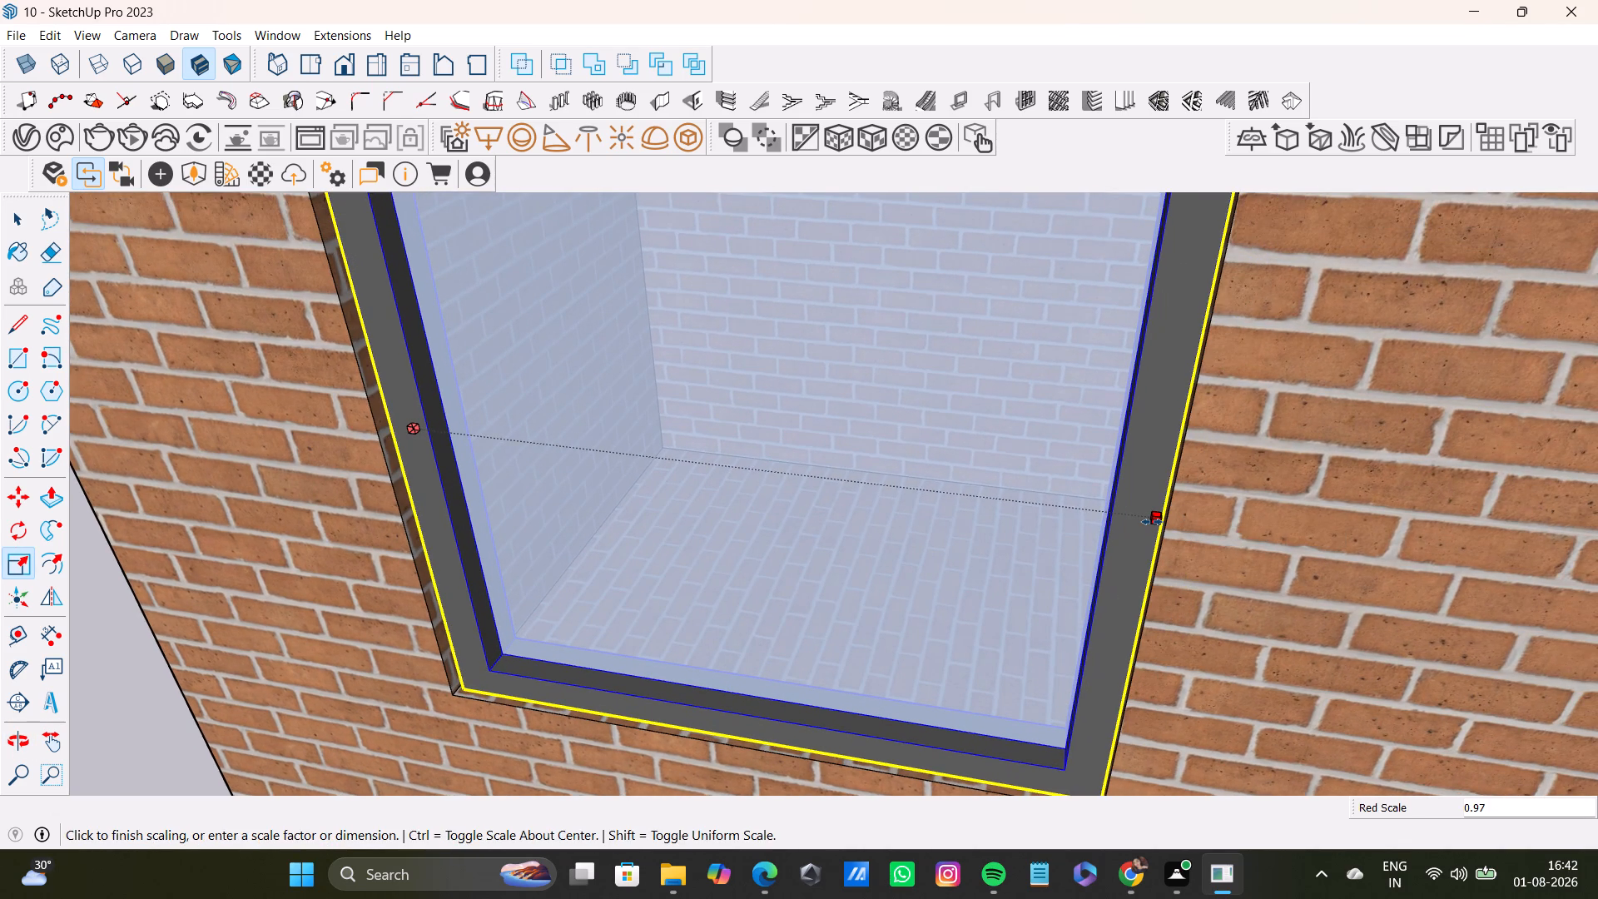
left_click(1152, 522)
Scale the window down slightly and uniformly from its upper-left corner to bring its top toward the opening's top edge.
scroll(1079, 579, "down", 7)
middle_click_drag(1084, 574, 1091, 506)
left_click(695, 337)
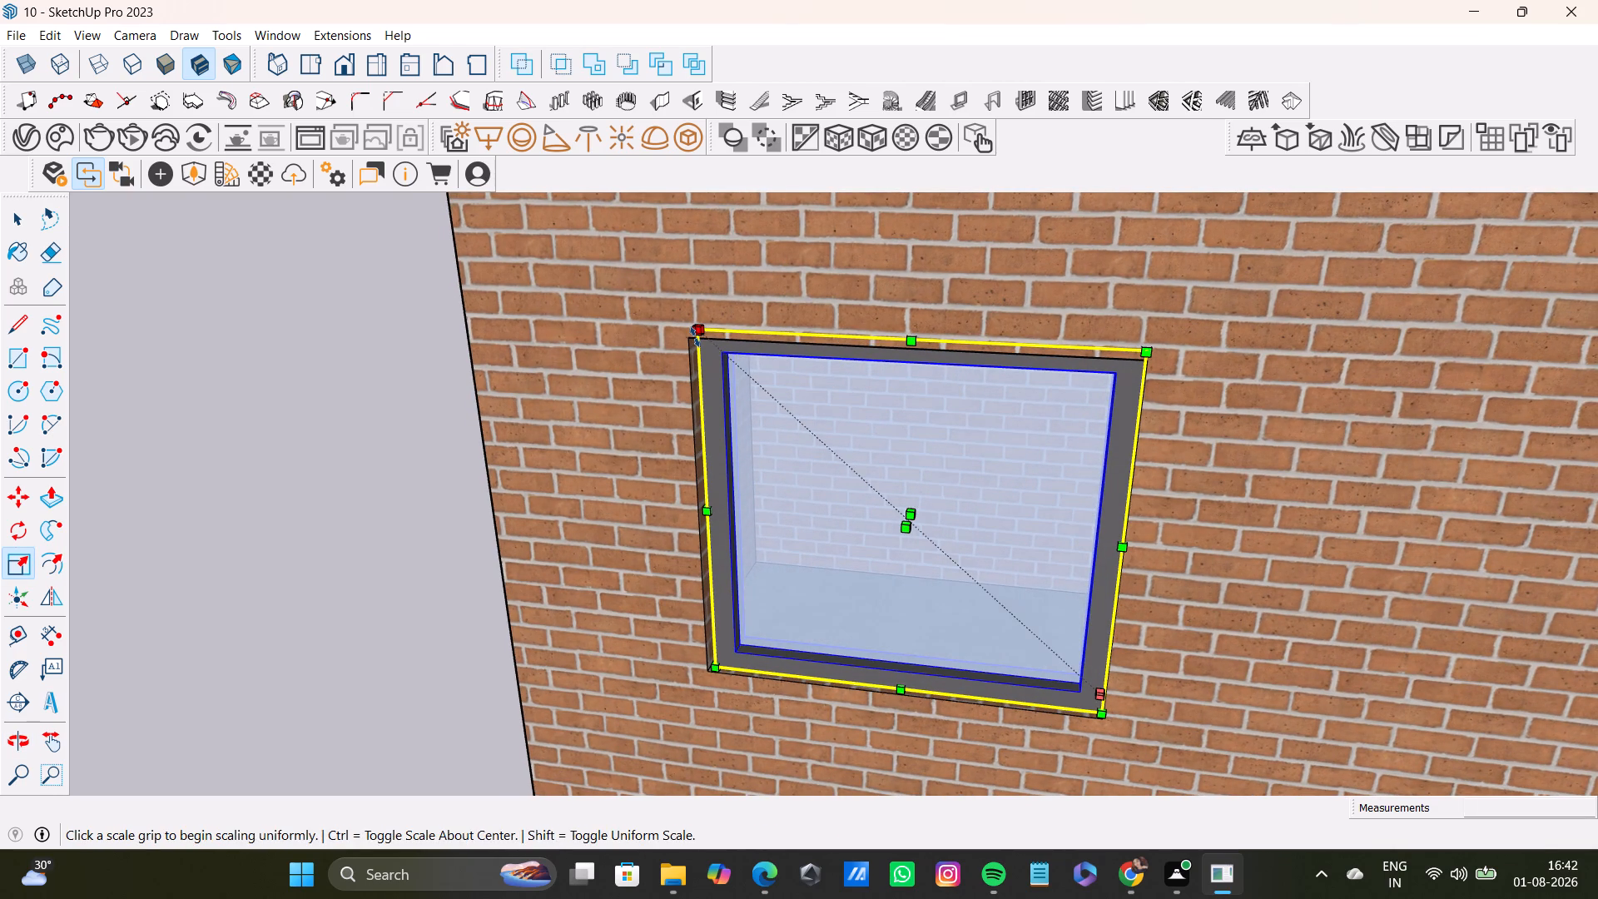
left_click(692, 348)
Stretch the window's left side to the opening's left edge with a width scale of about 1.04.
middle_click_drag(710, 386, 779, 275)
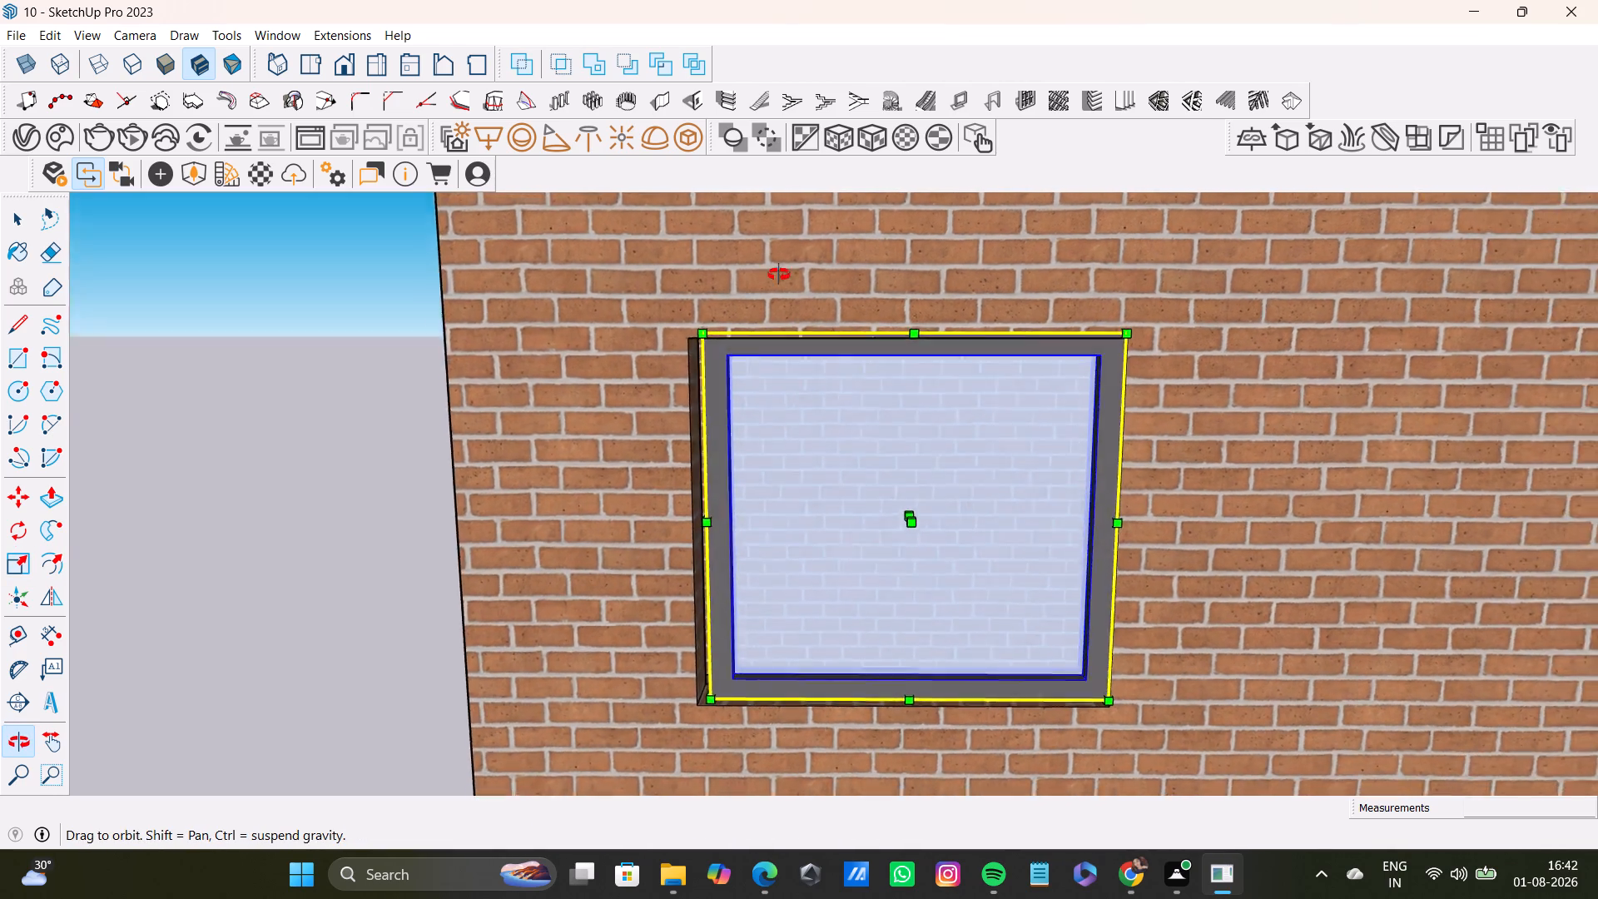
middle_click_drag(779, 275, 858, 259)
key("s")
middle_click_drag(673, 510, 717, 502)
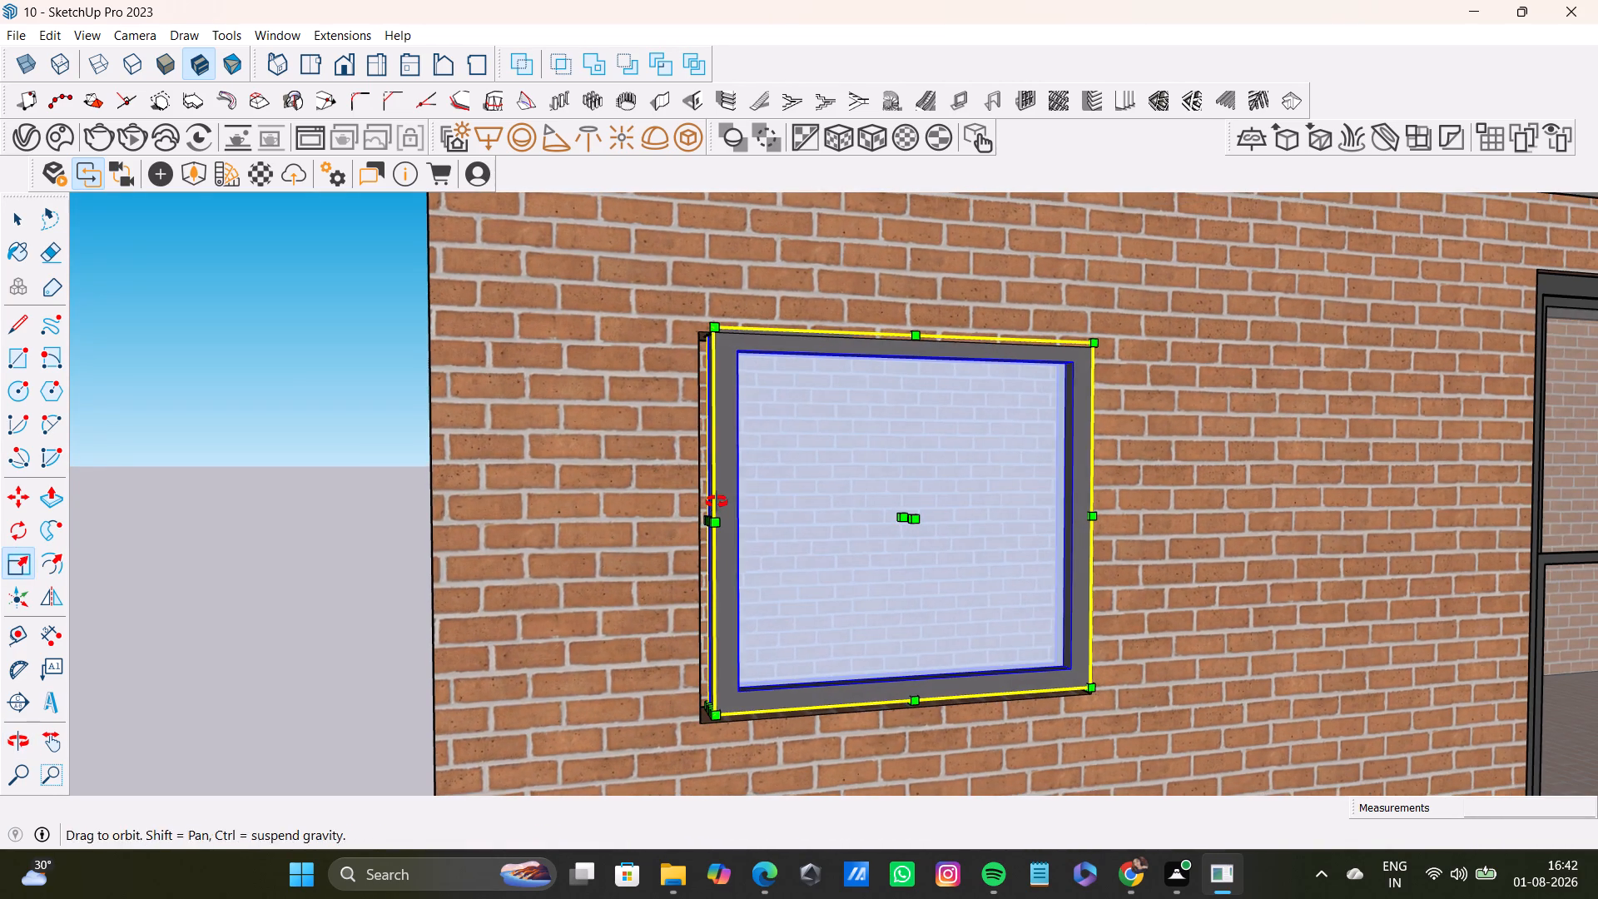
middle_click_drag(717, 502, 717, 502)
left_click(704, 518)
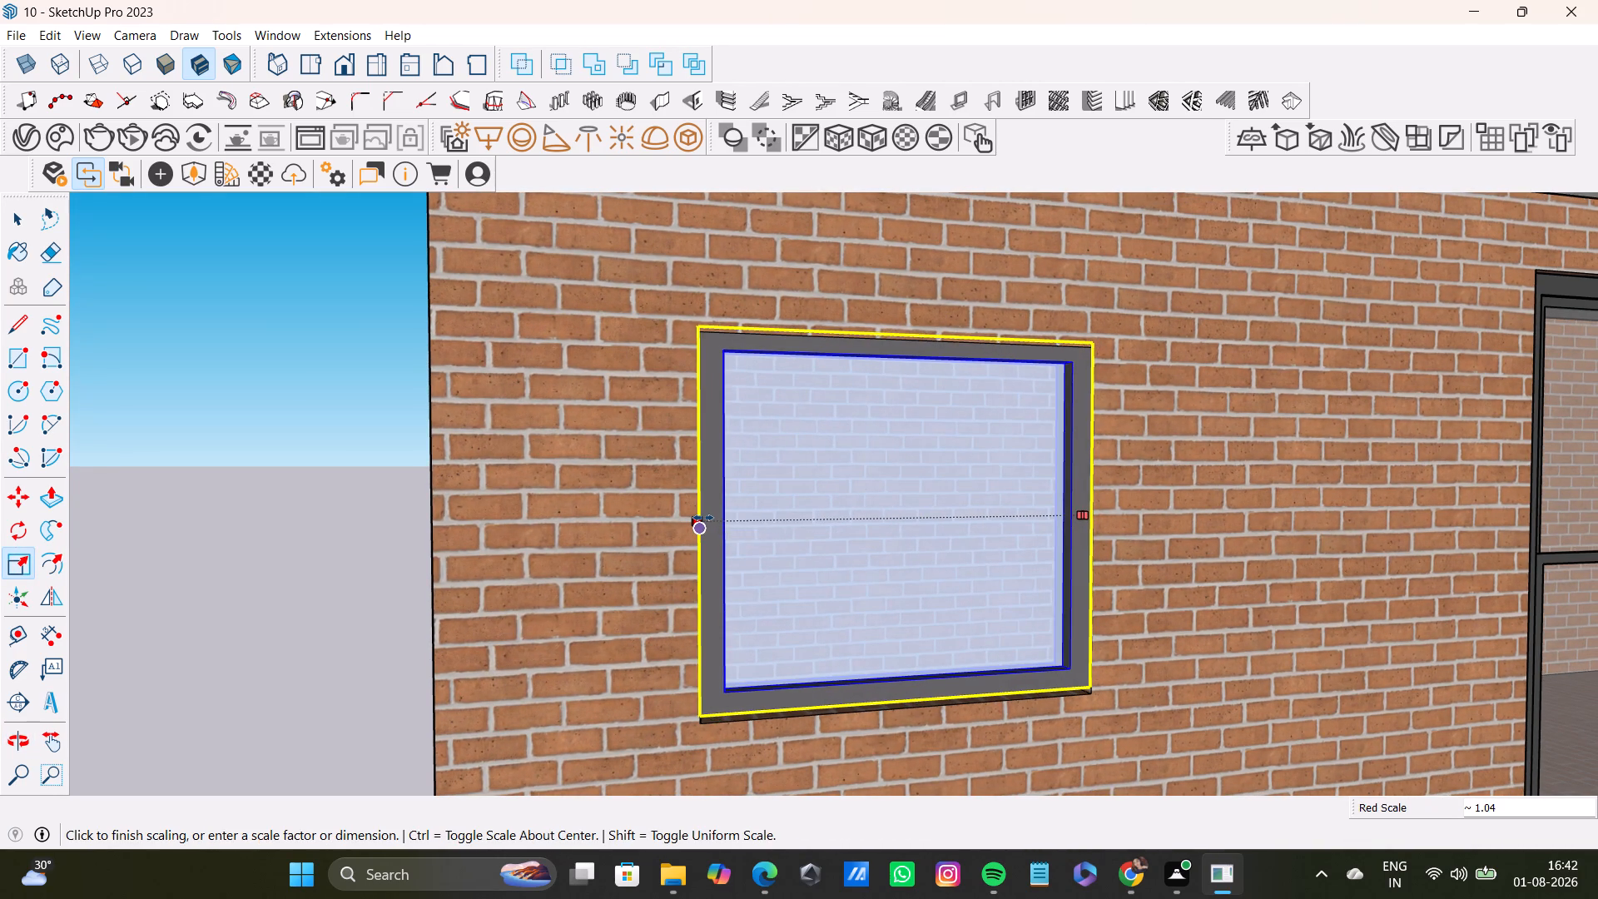
left_click(703, 518)
middle_click_drag(789, 479, 879, 527)
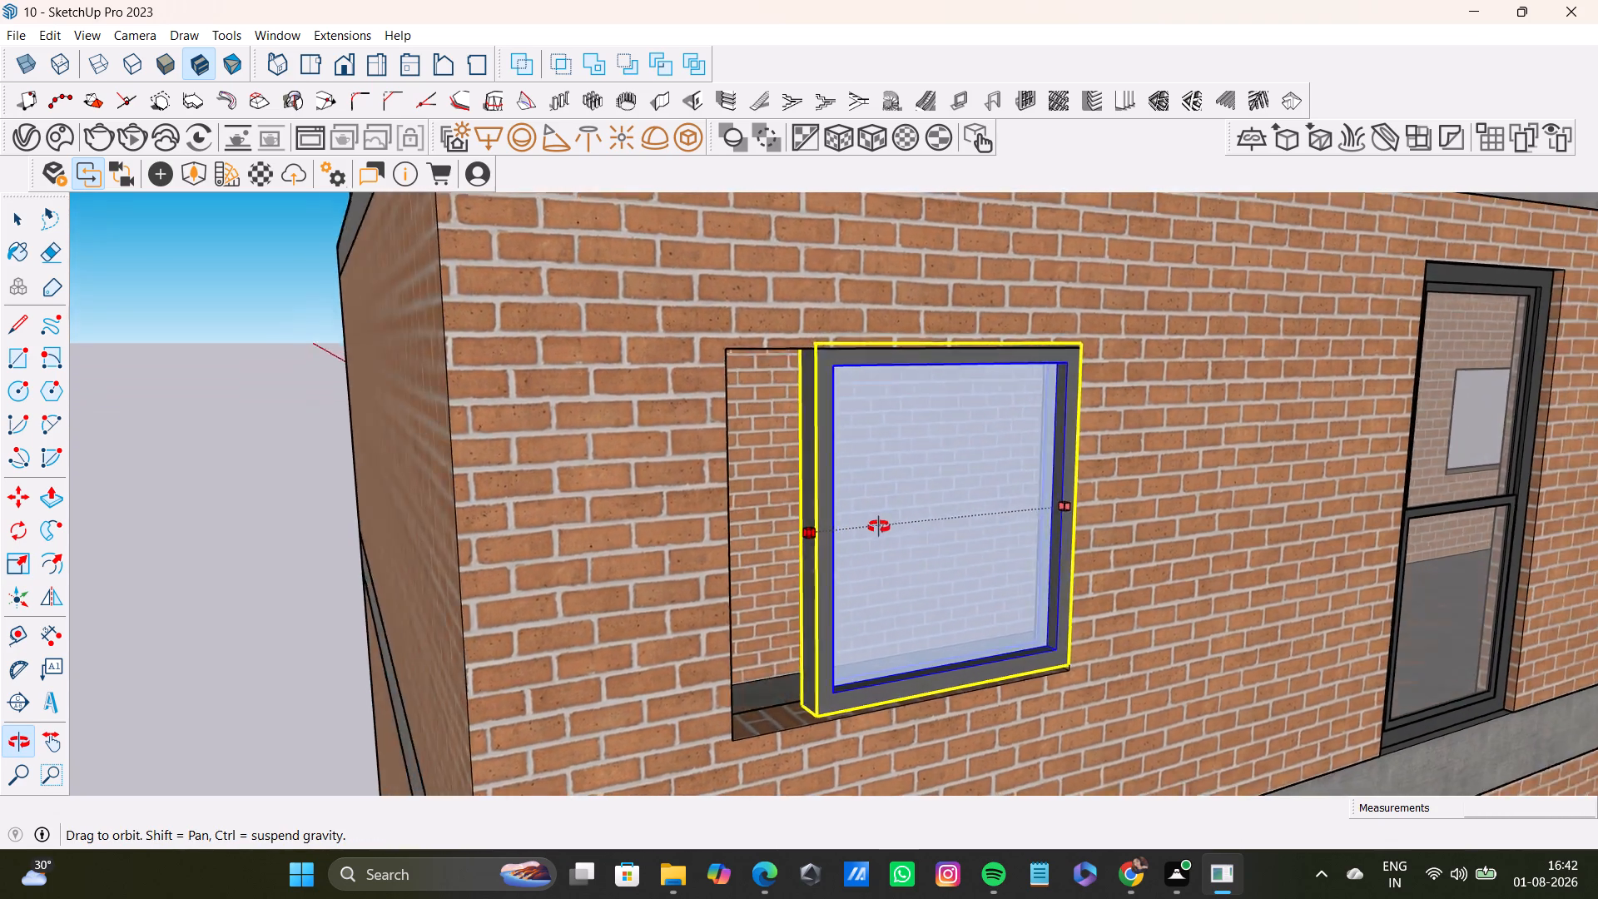
middle_click_drag(879, 527, 866, 564)
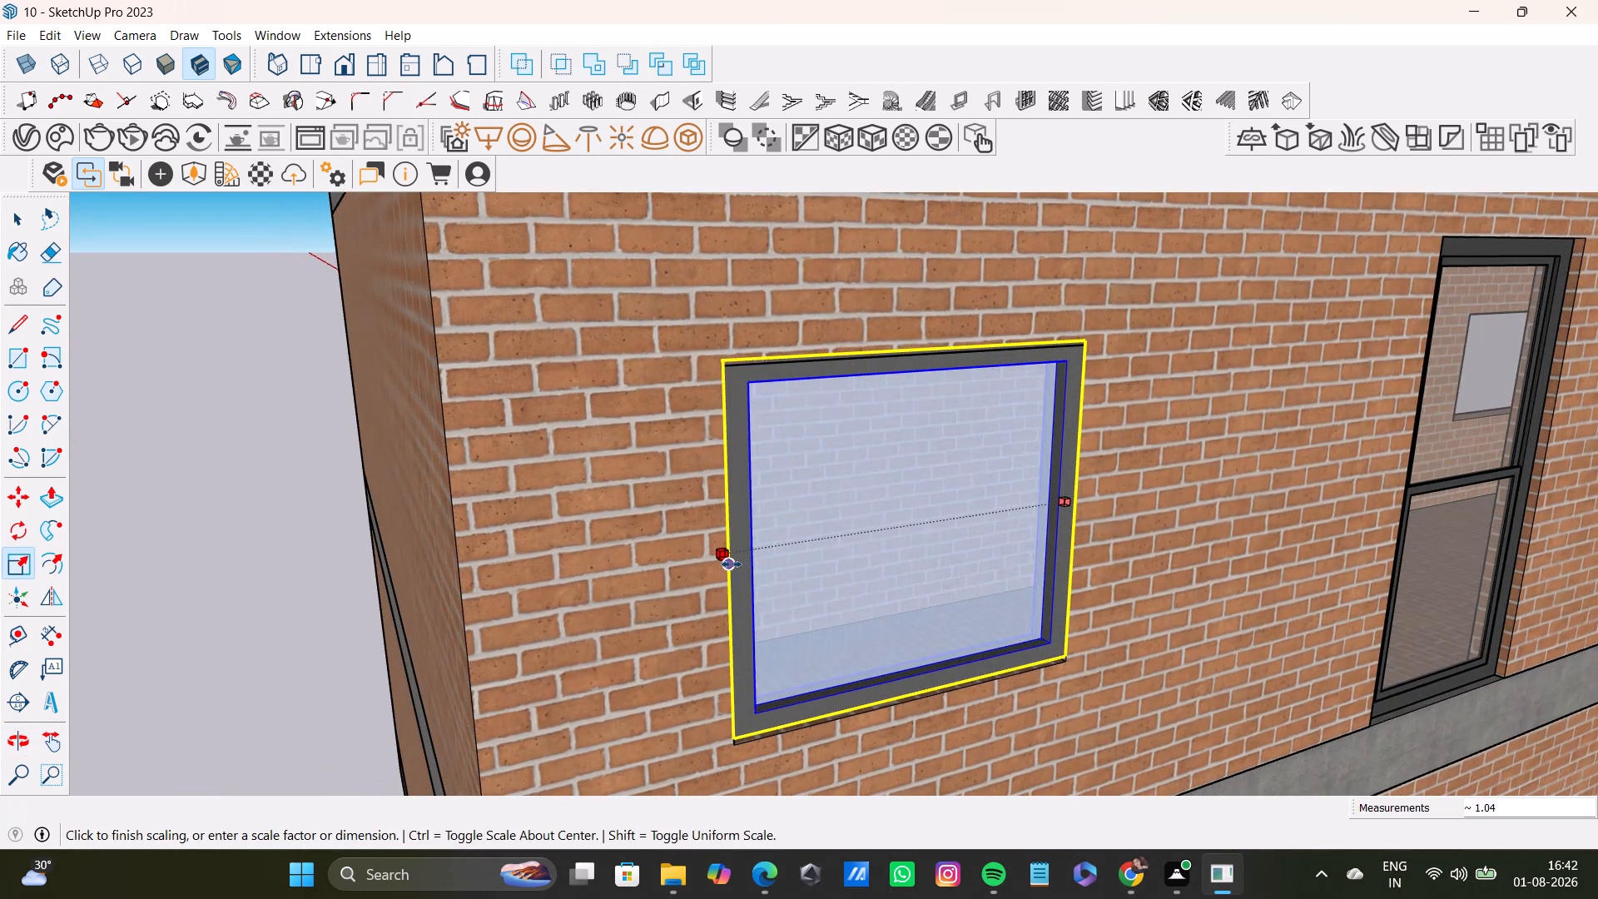
left_click(733, 561)
Shrink the window slightly and uniformly from its upper-left corner to fit below the opening's top edge.
middle_click_drag(797, 548, 625, 570)
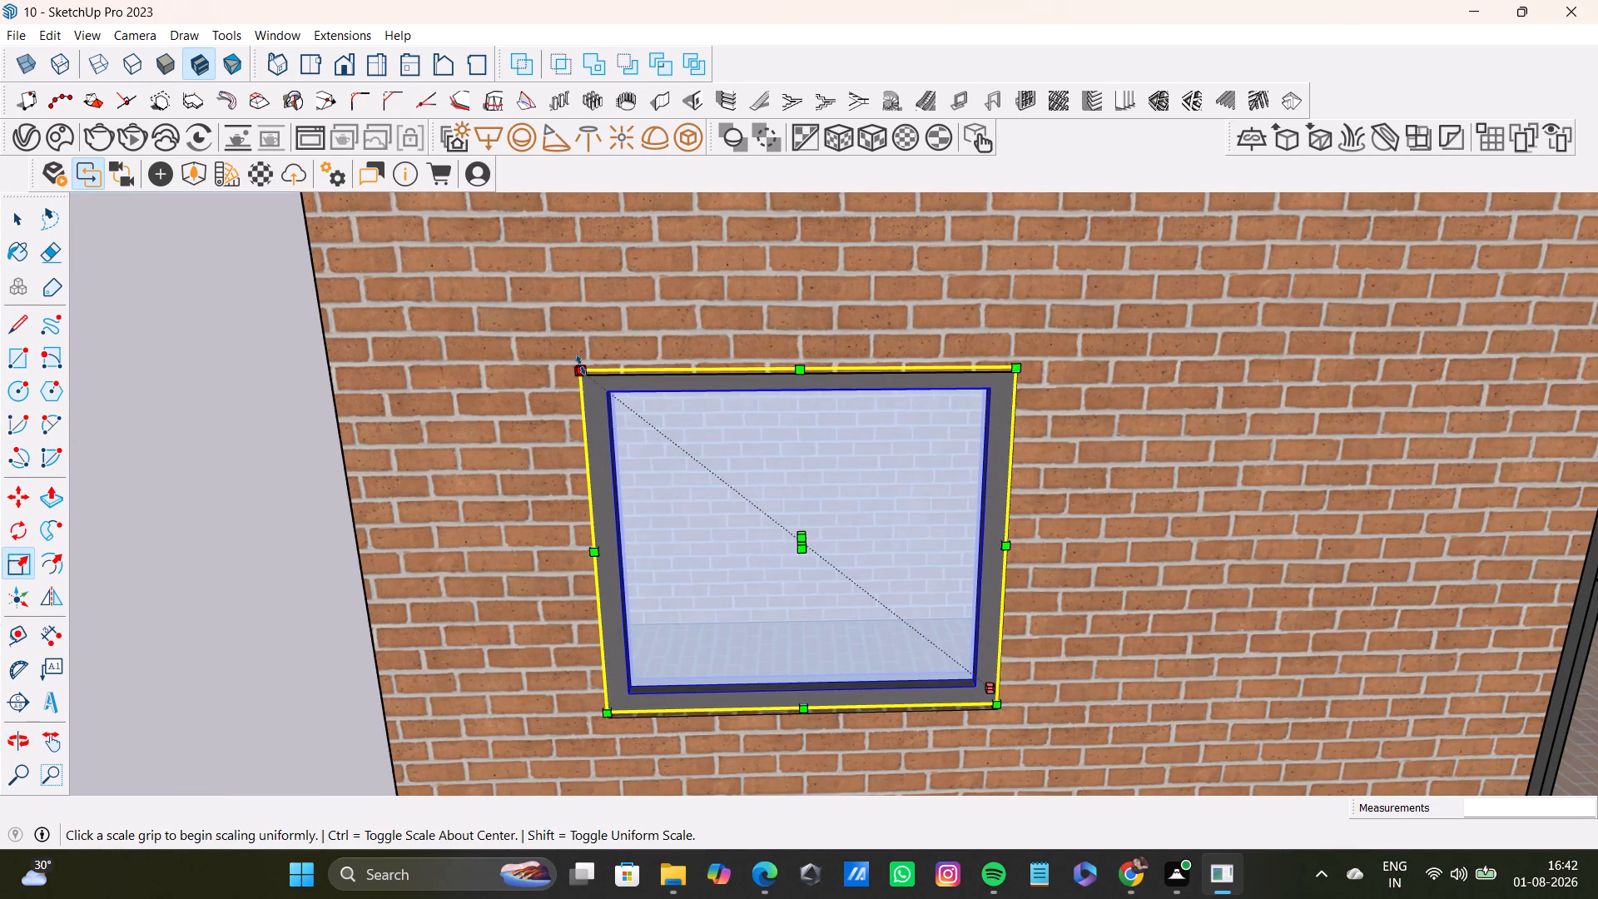
left_click(581, 365)
left_click(592, 373)
Widen the window slightly at its left side to close the remaining gap to the opening's left edge.
middle_click_drag(653, 469, 561, 433)
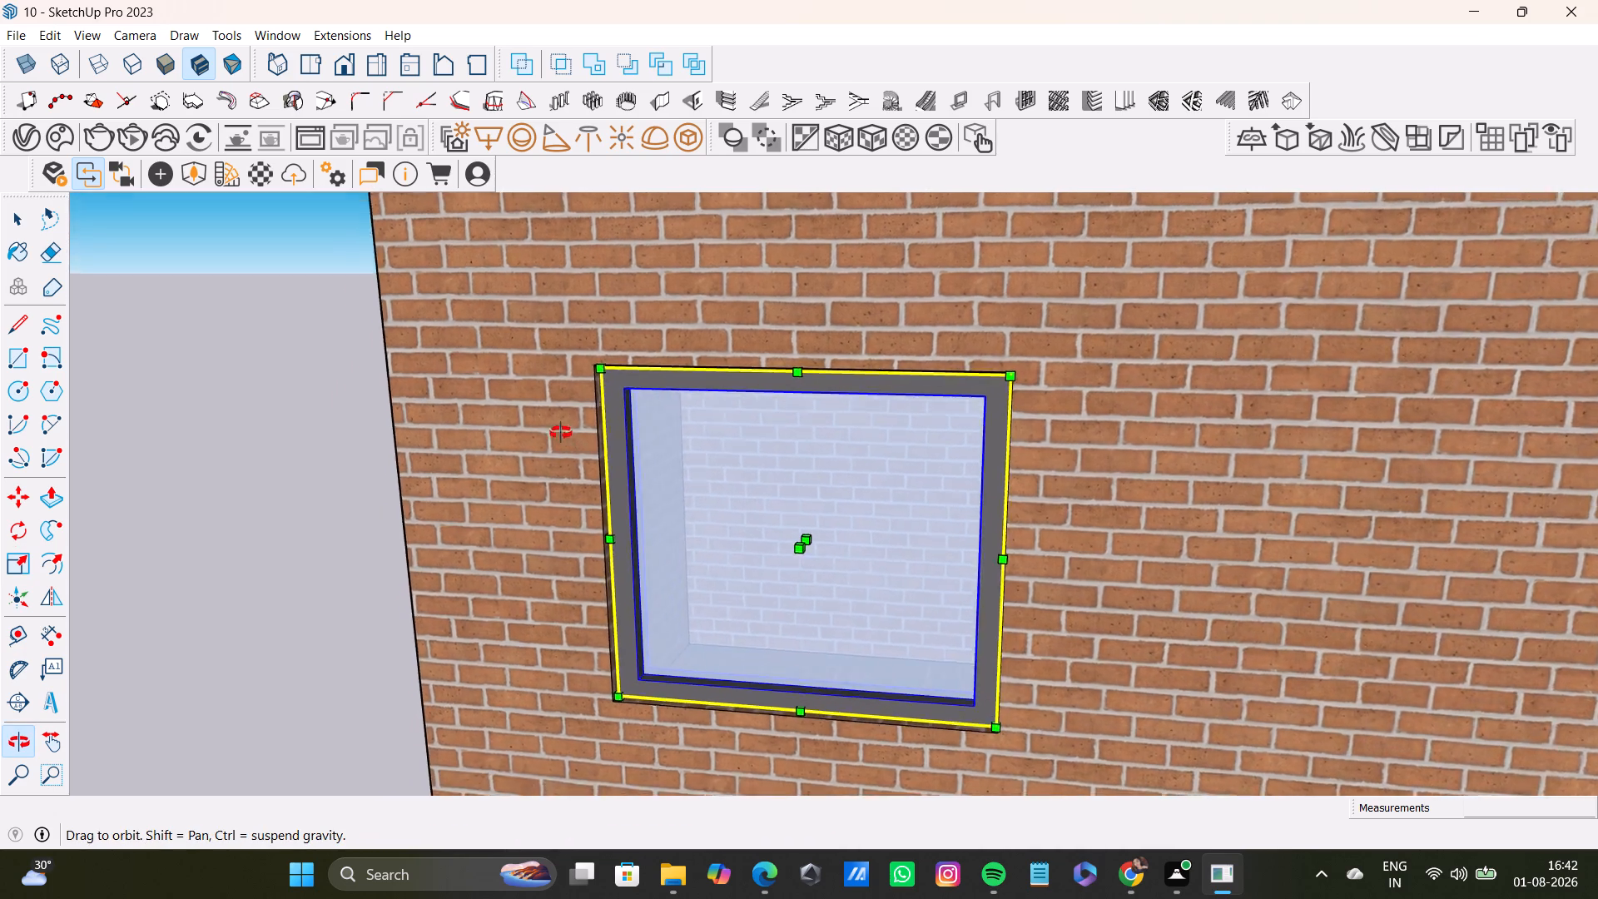
middle_click_drag(561, 433, 765, 317)
key("s")
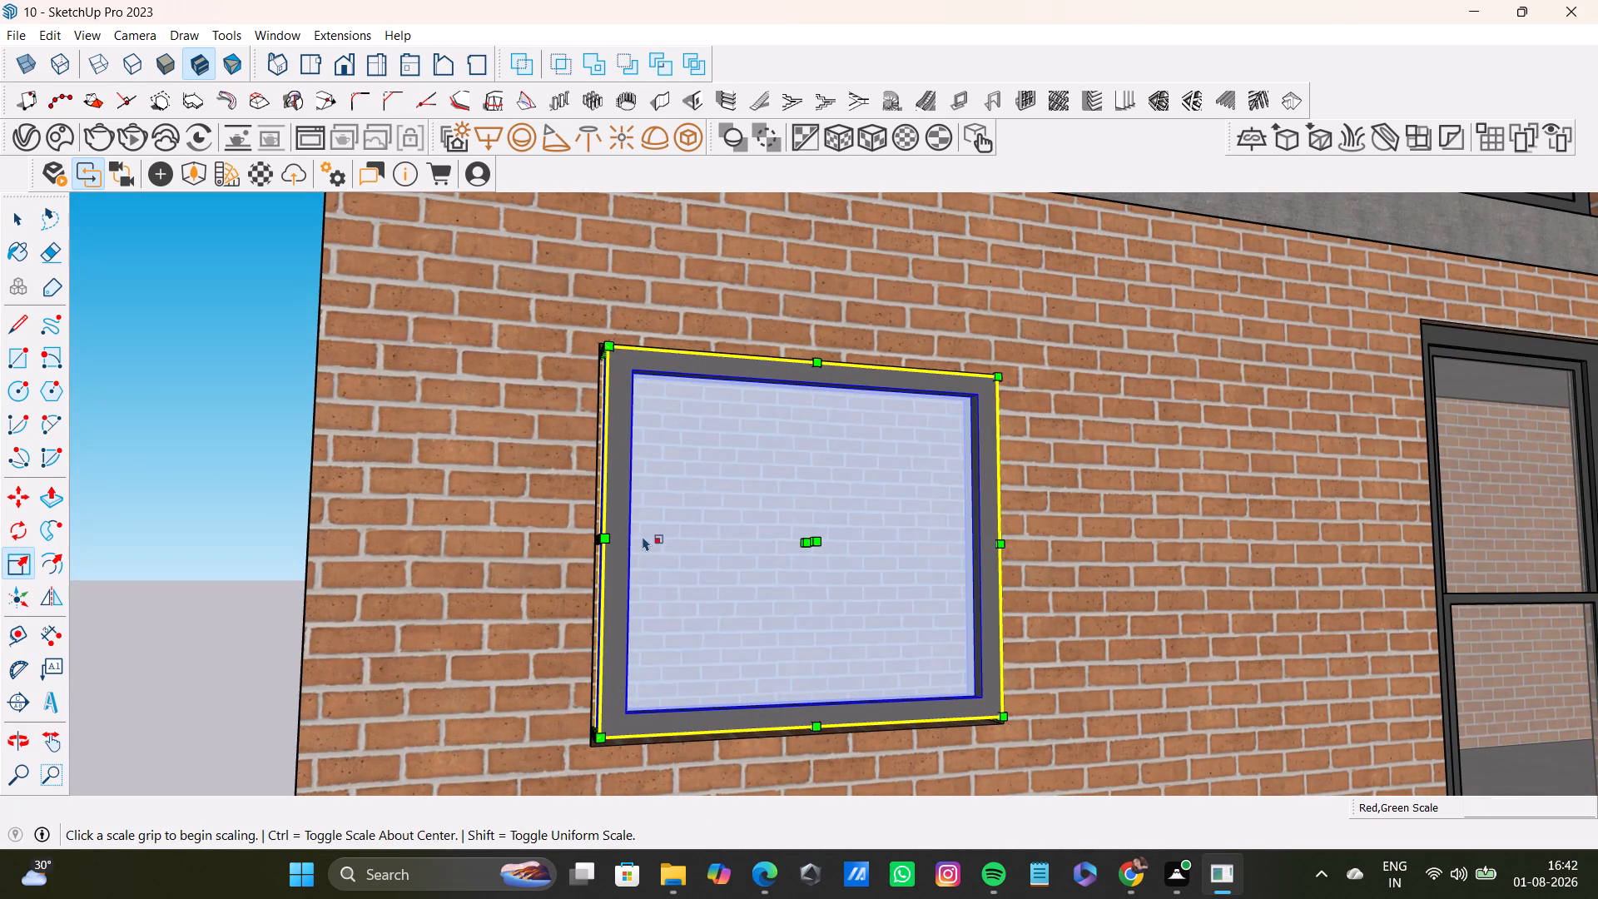
left_click(593, 540)
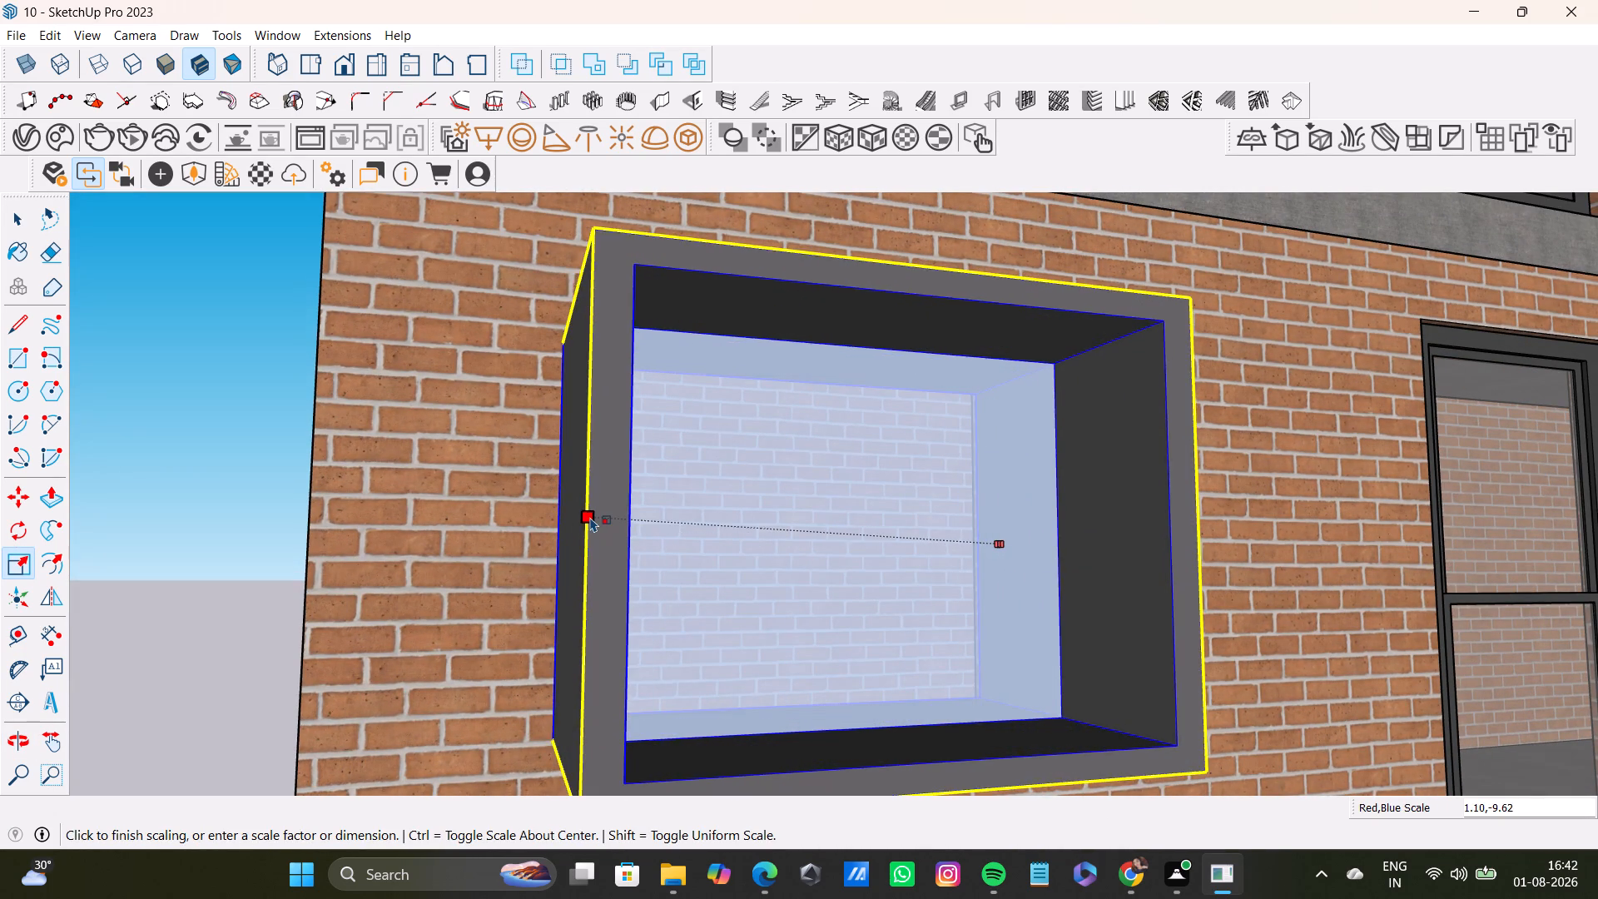
key("space")
key("s")
middle_click_drag(529, 582, 603, 635)
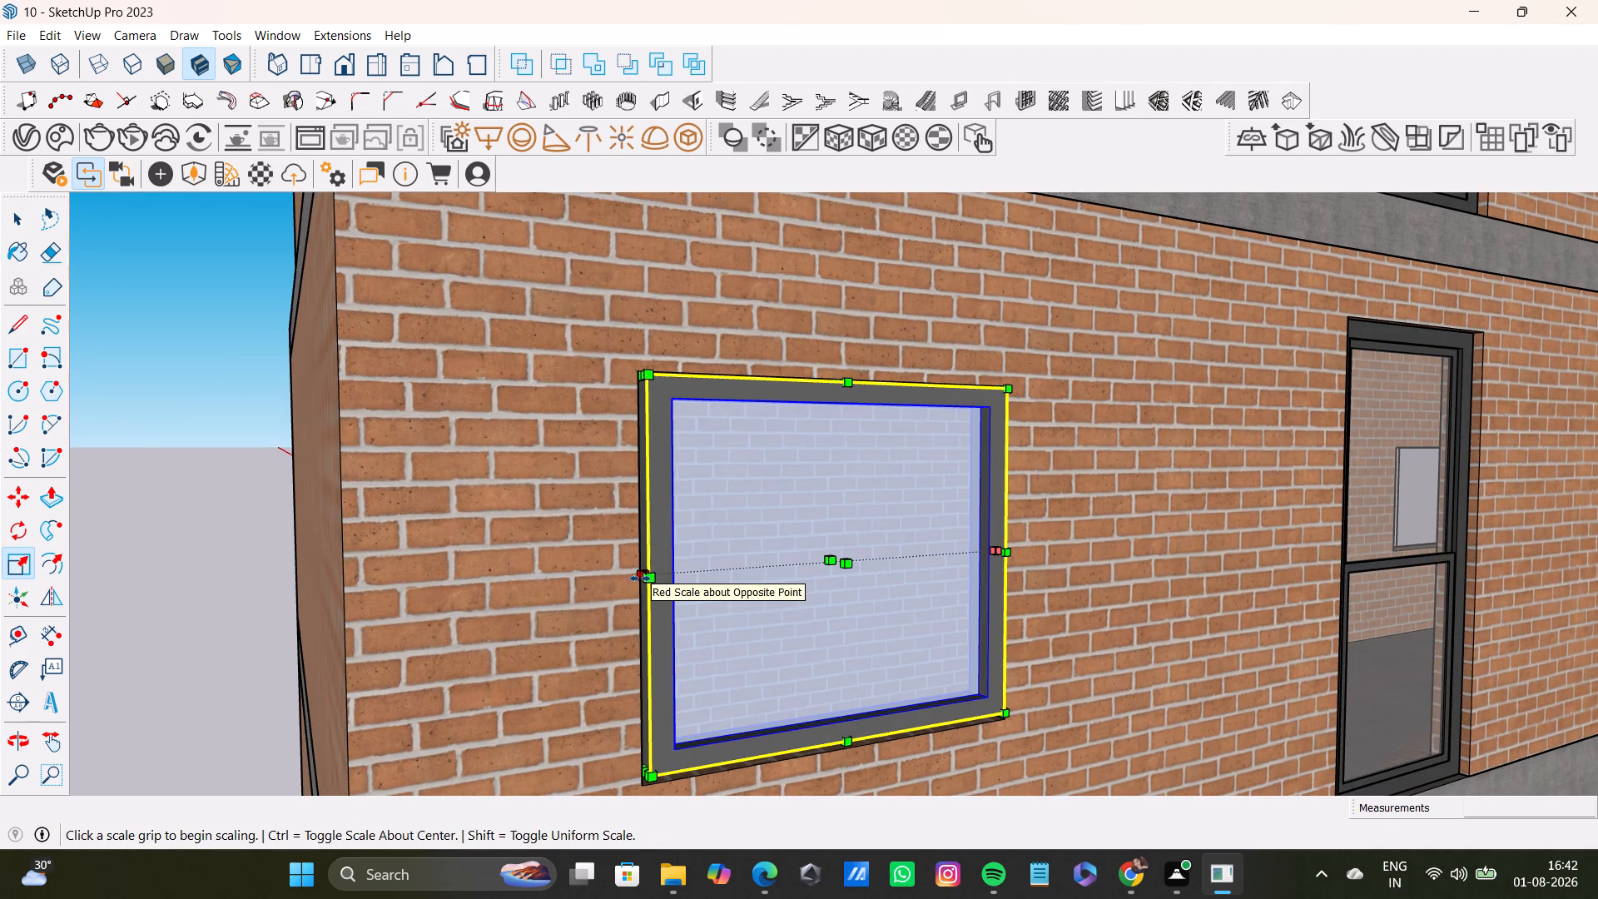
left_click(640, 579)
left_click(637, 579)
scroll(727, 602, "down", 3)
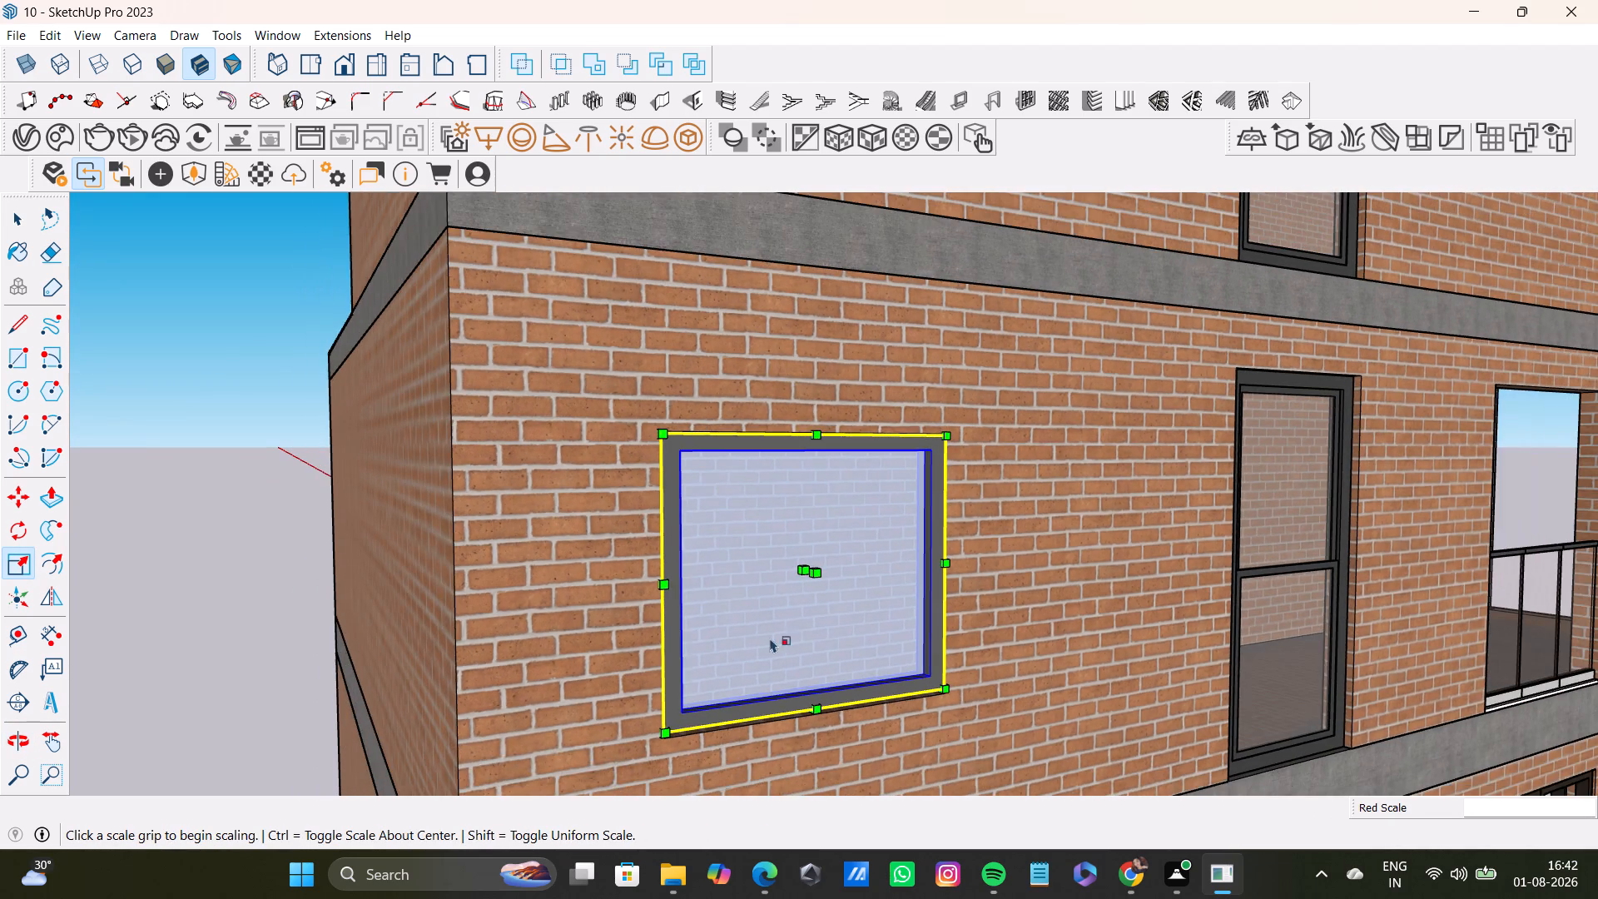
Stretch the window's bottom edge down to the opening's lower edge with a height scale of about 1.02.
scroll(846, 752, "up", 7)
middle_click_drag(790, 693, 691, 823)
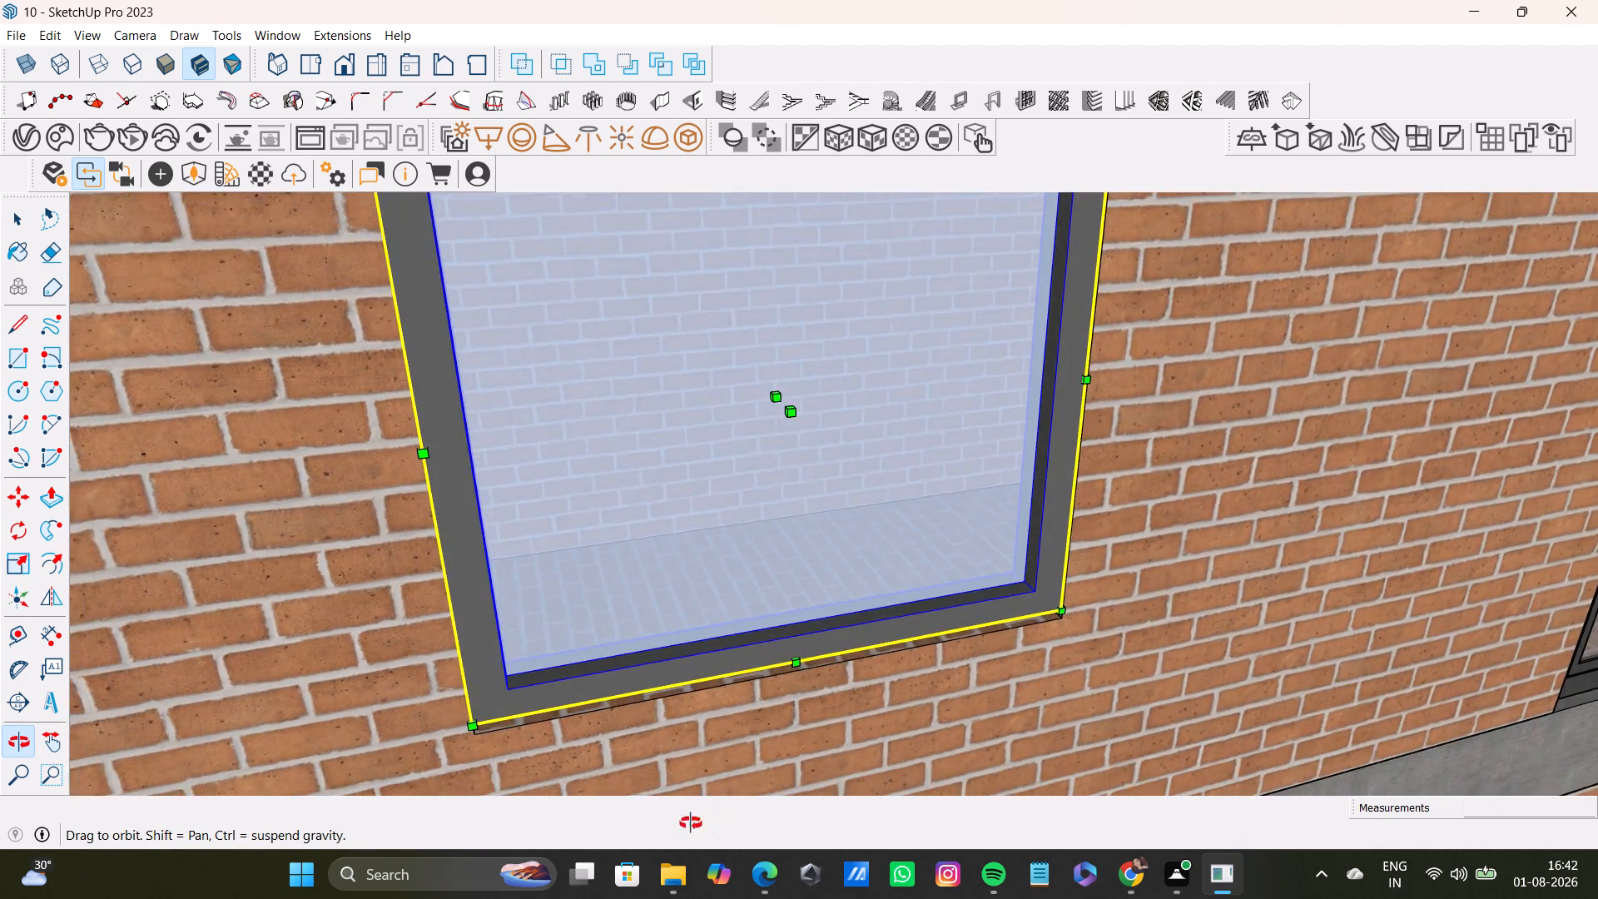
middle_click_drag(691, 823, 687, 562)
left_click(778, 678)
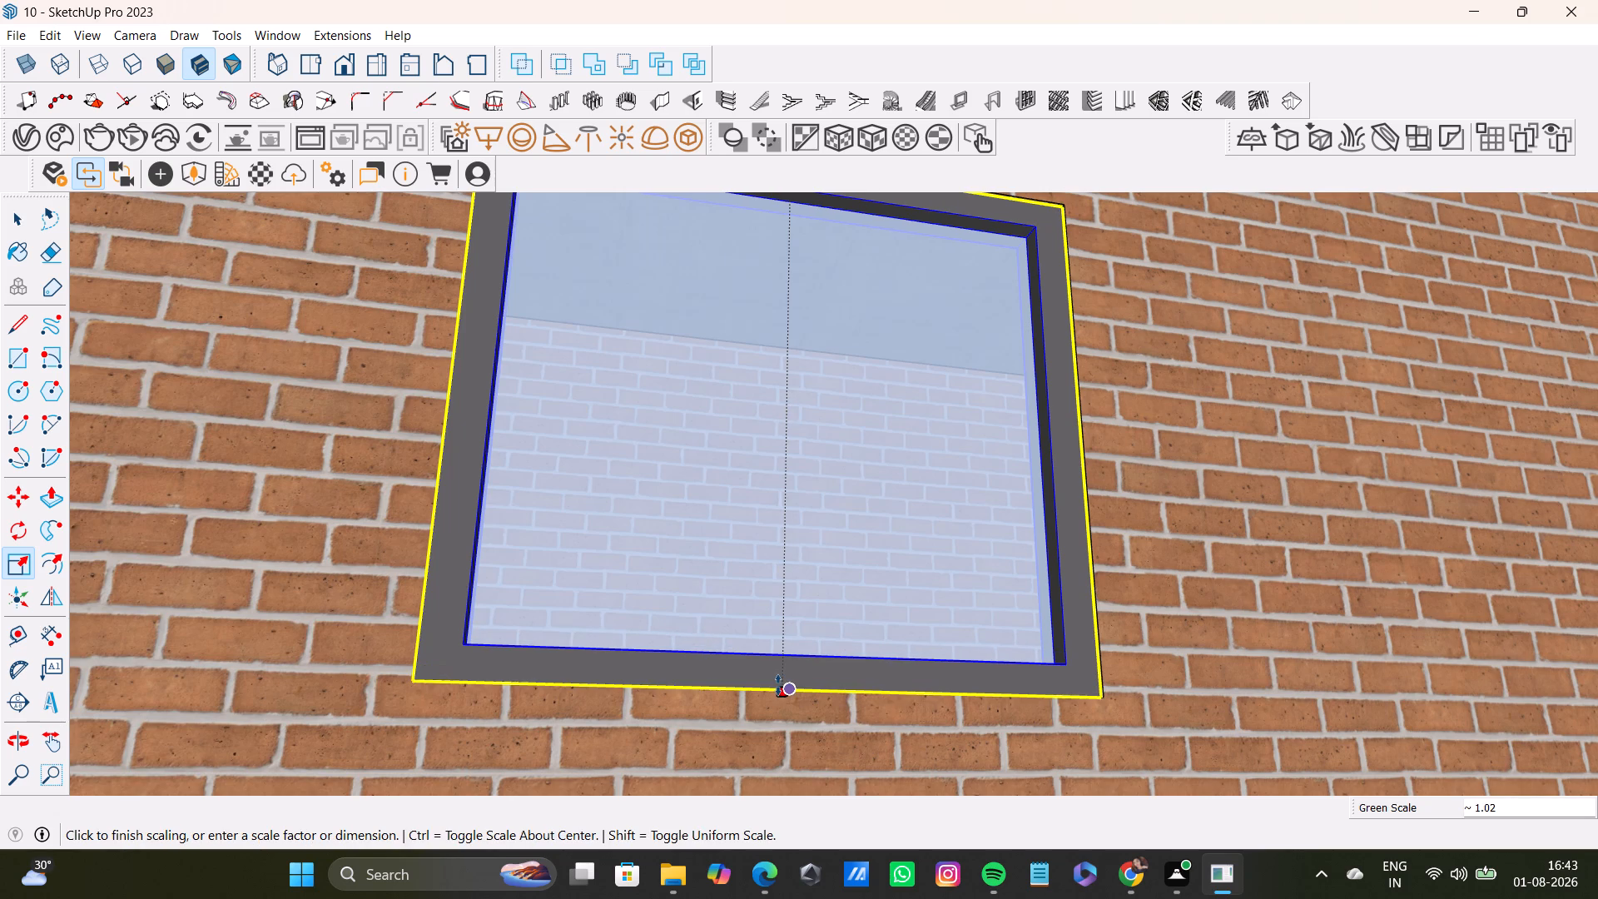
left_click(778, 685)
key("space")
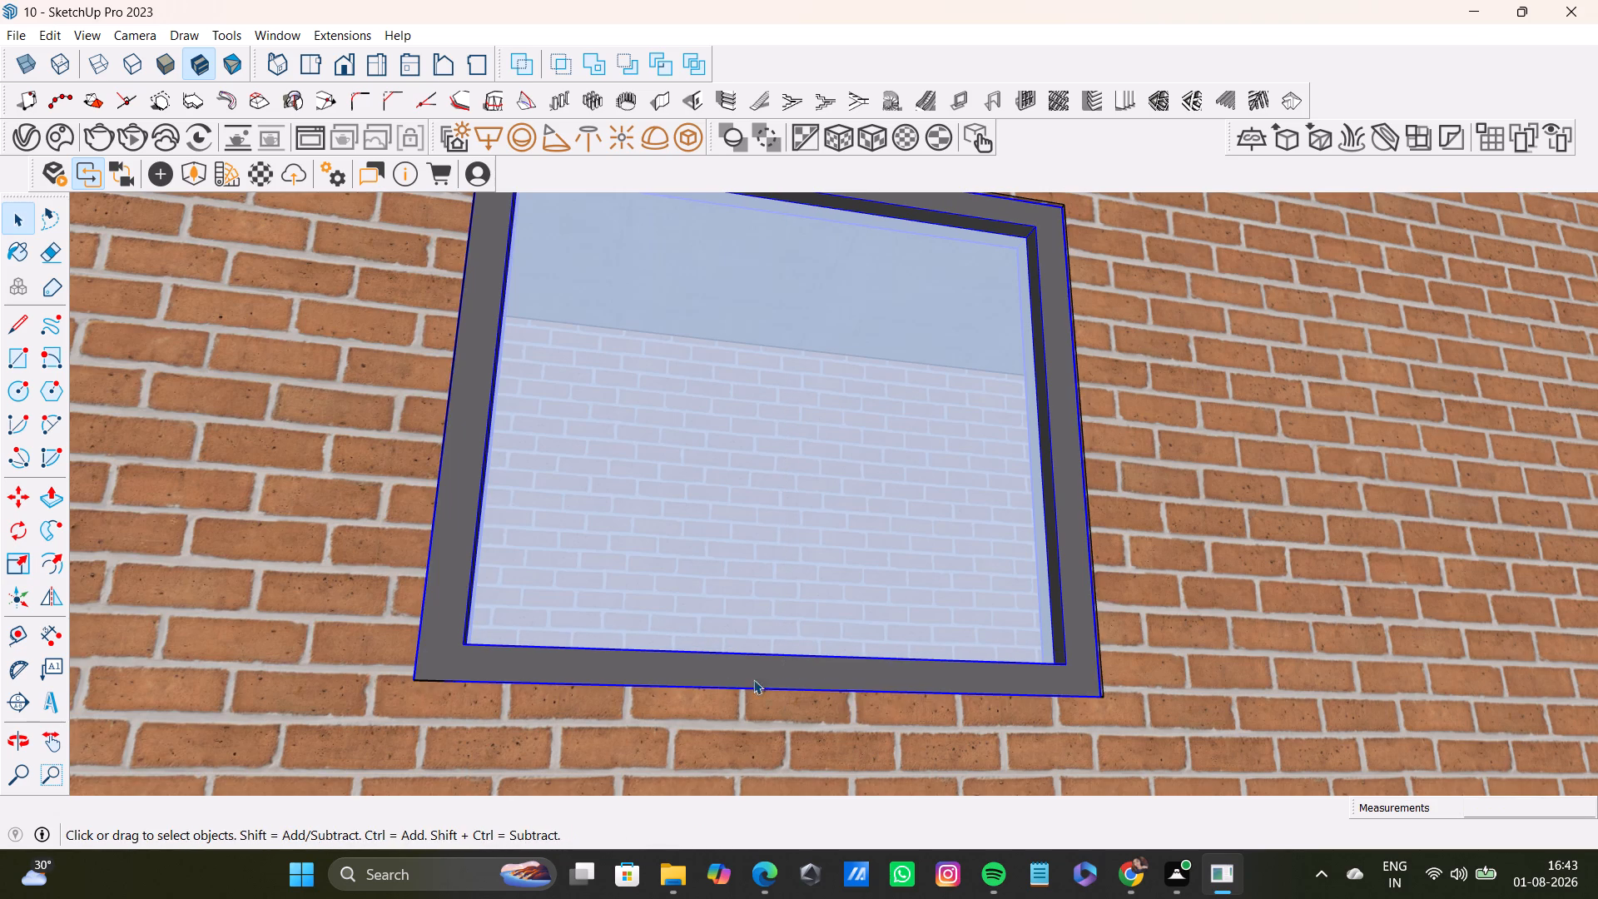
Move the window by its lower-right corner about 1 13/16" so the frame sits recessed inside the opening.
key("m")
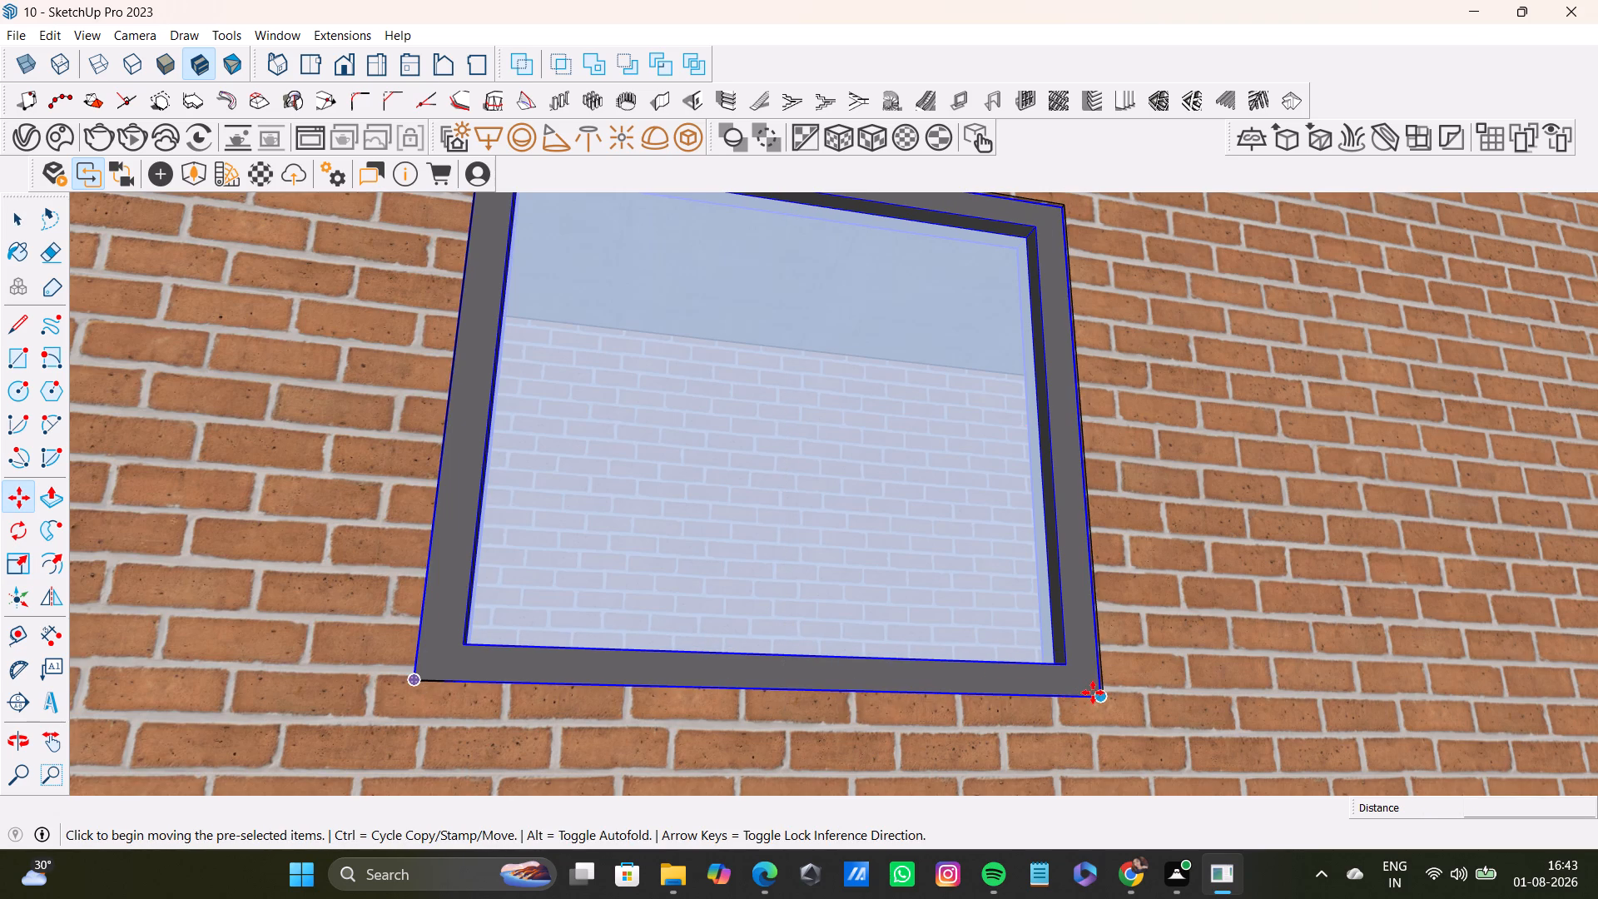
left_click(1097, 693)
middle_click_drag(1092, 697, 1045, 600)
scroll(1092, 697, "down", 1, "shift")
middle_click_drag(1038, 602, 1016, 835)
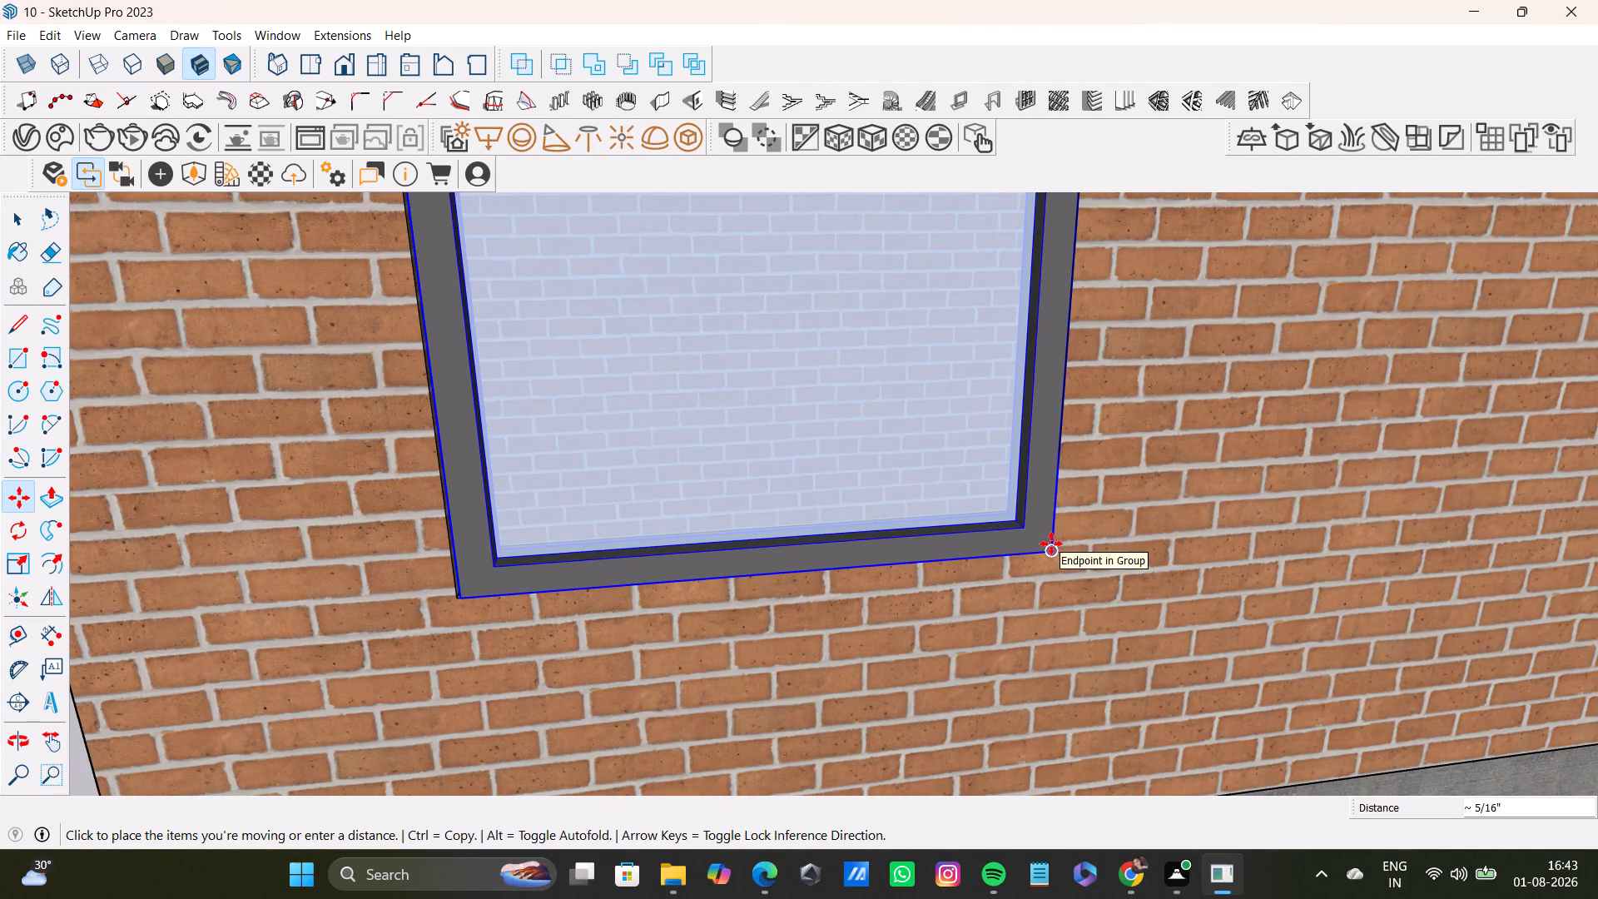
scroll(1051, 544, "up", 8)
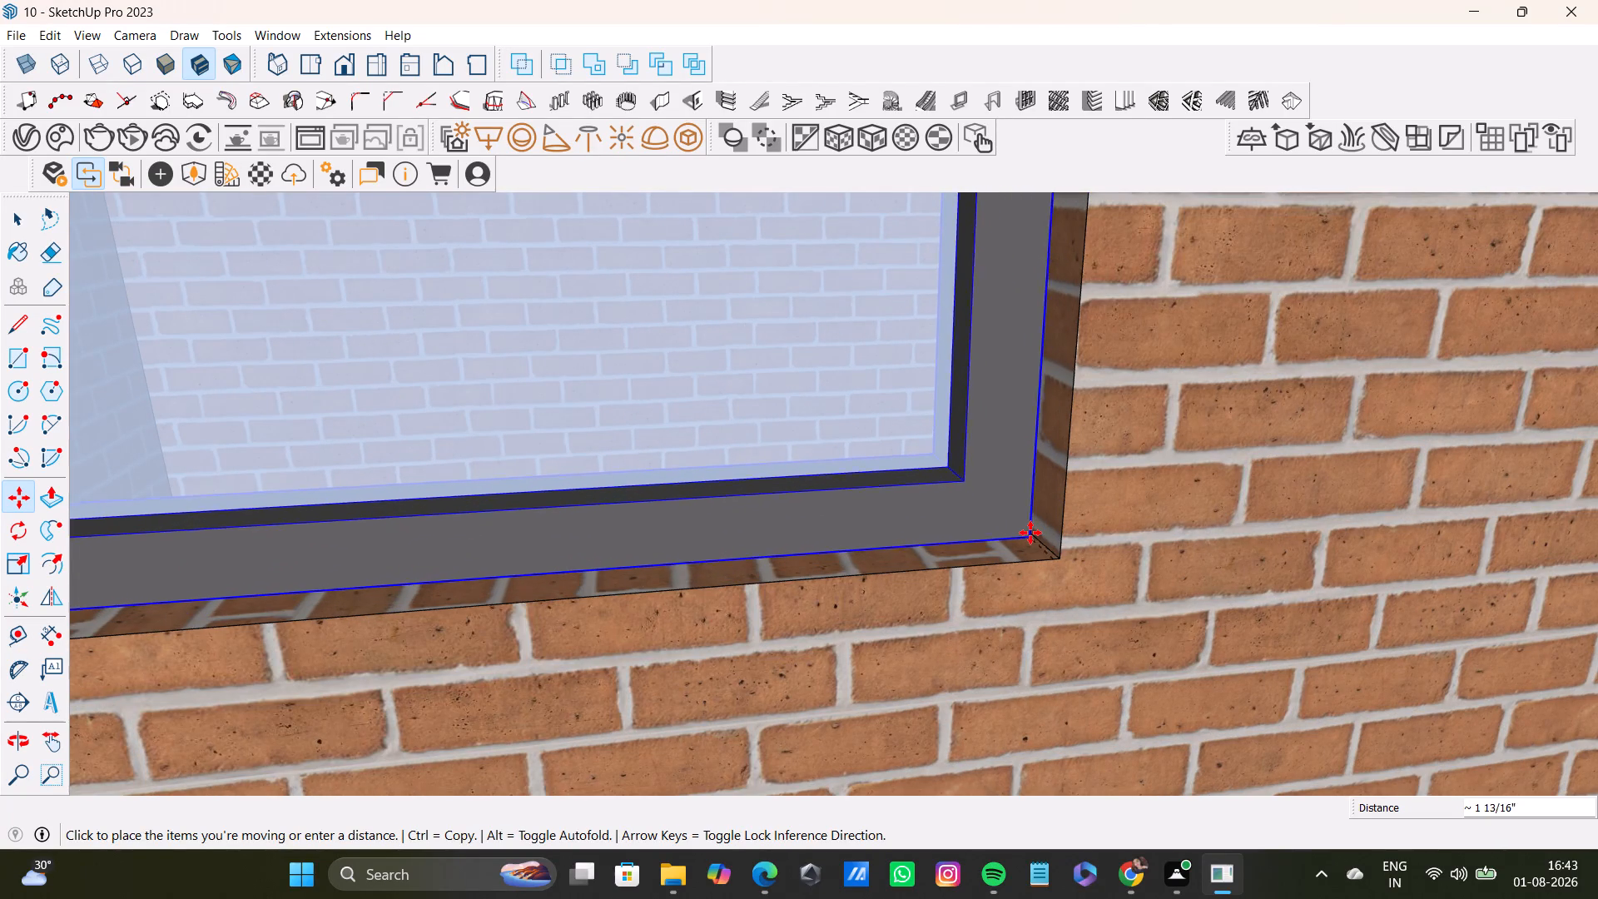
left_click(1030, 533)
Narrow the window from its left side to the opening's left edge with a width scale of about 0.98.
scroll(805, 607, "down", 12)
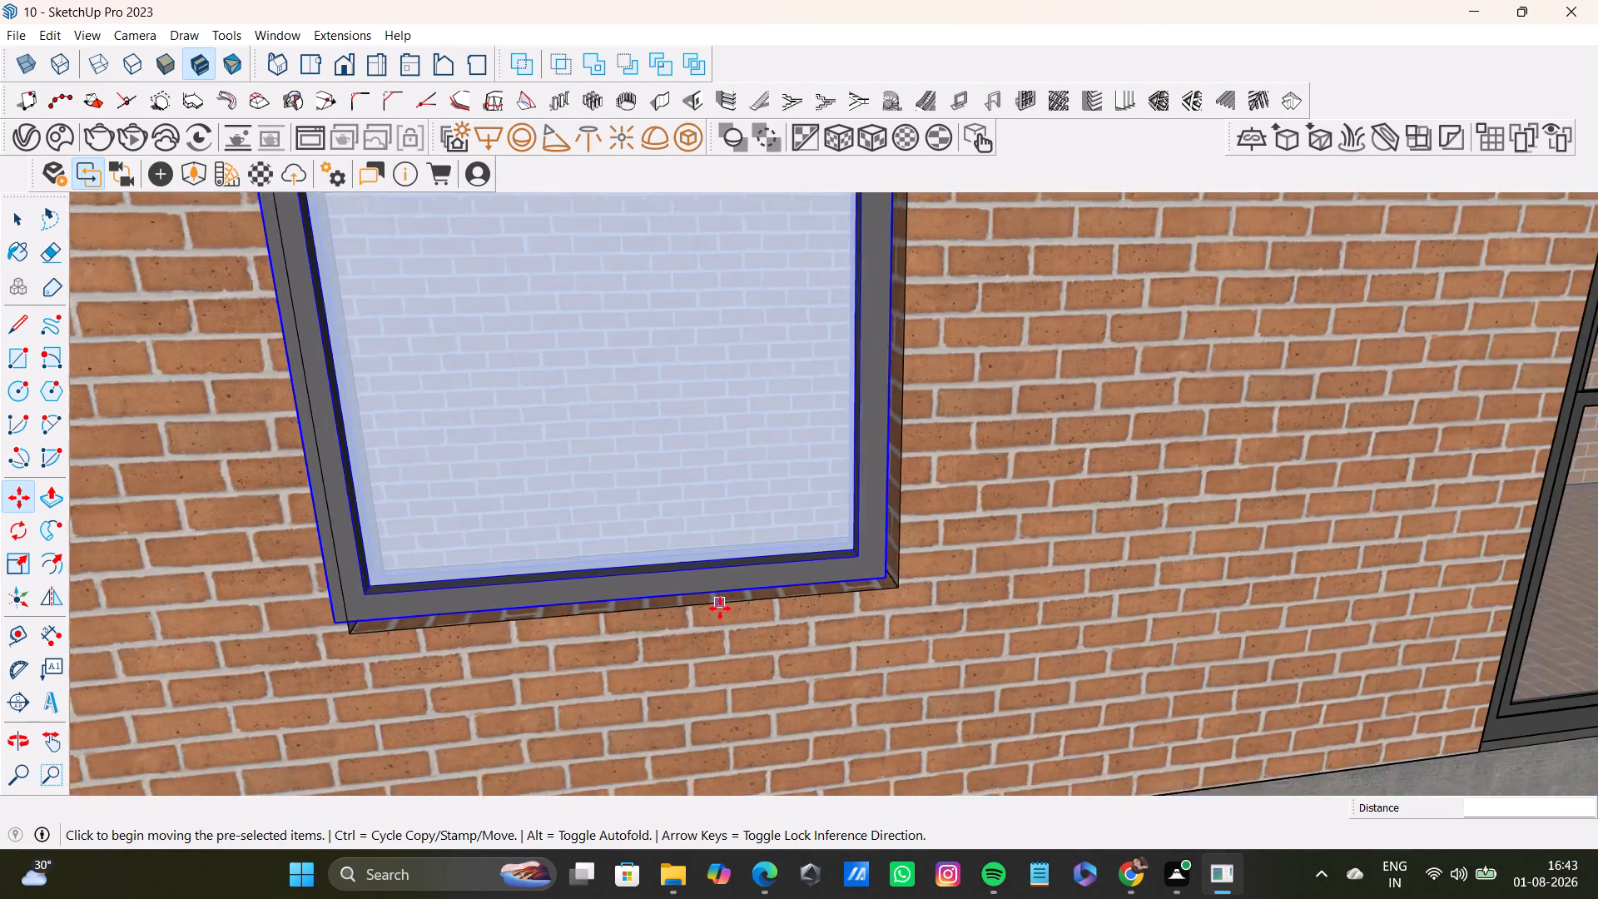
scroll(720, 608, "down", 1)
middle_click_drag(642, 539, 801, 487)
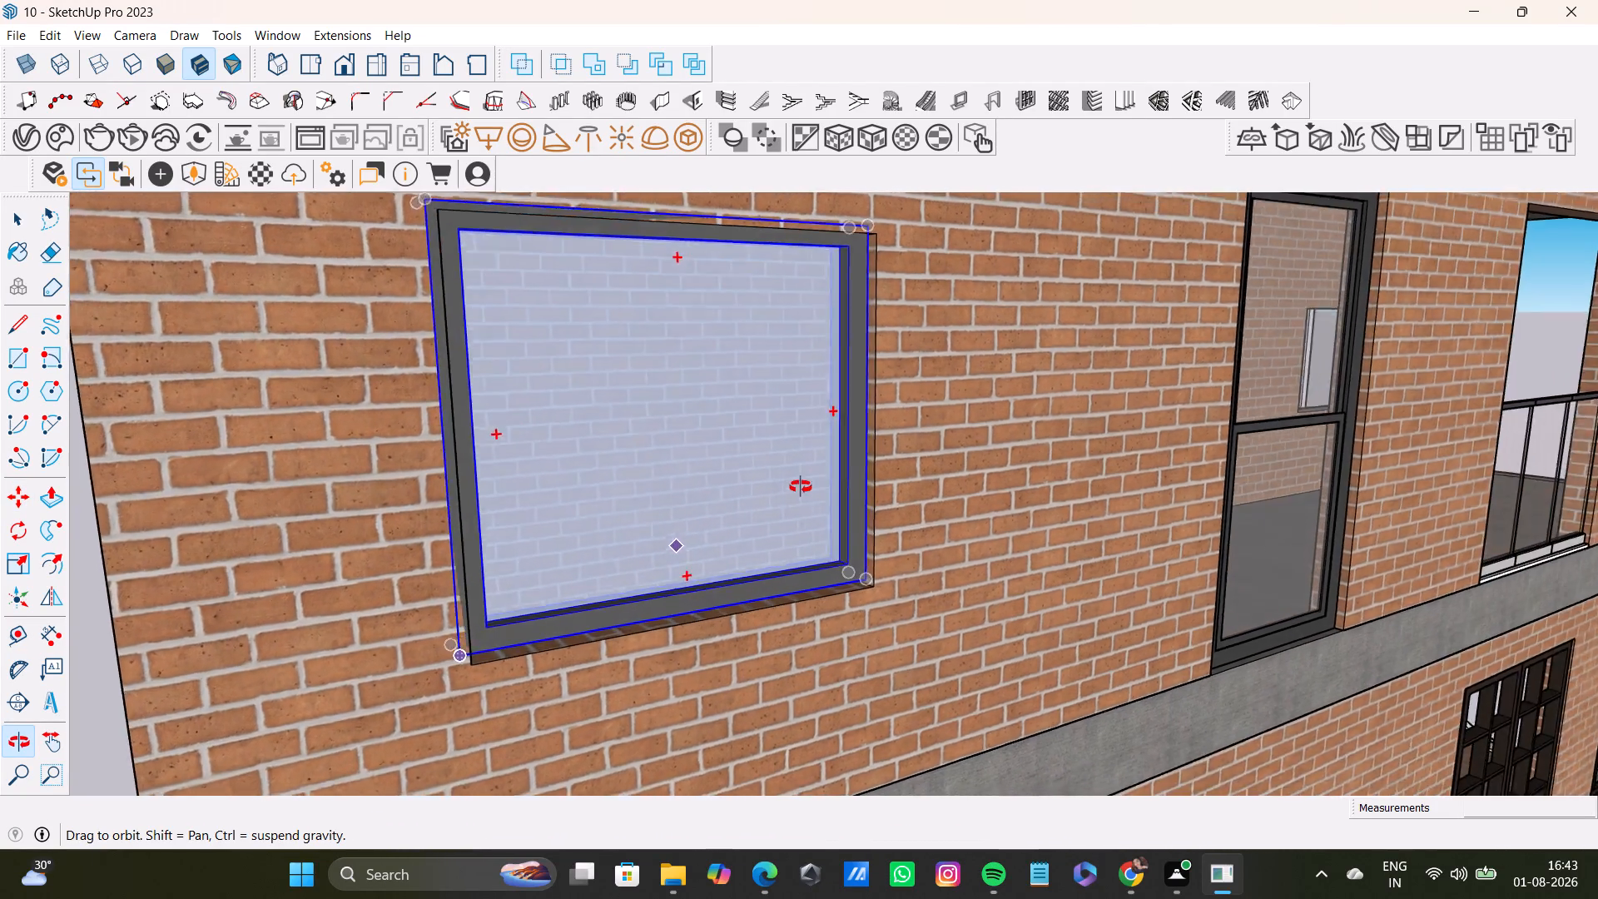
middle_click_drag(801, 487, 778, 498)
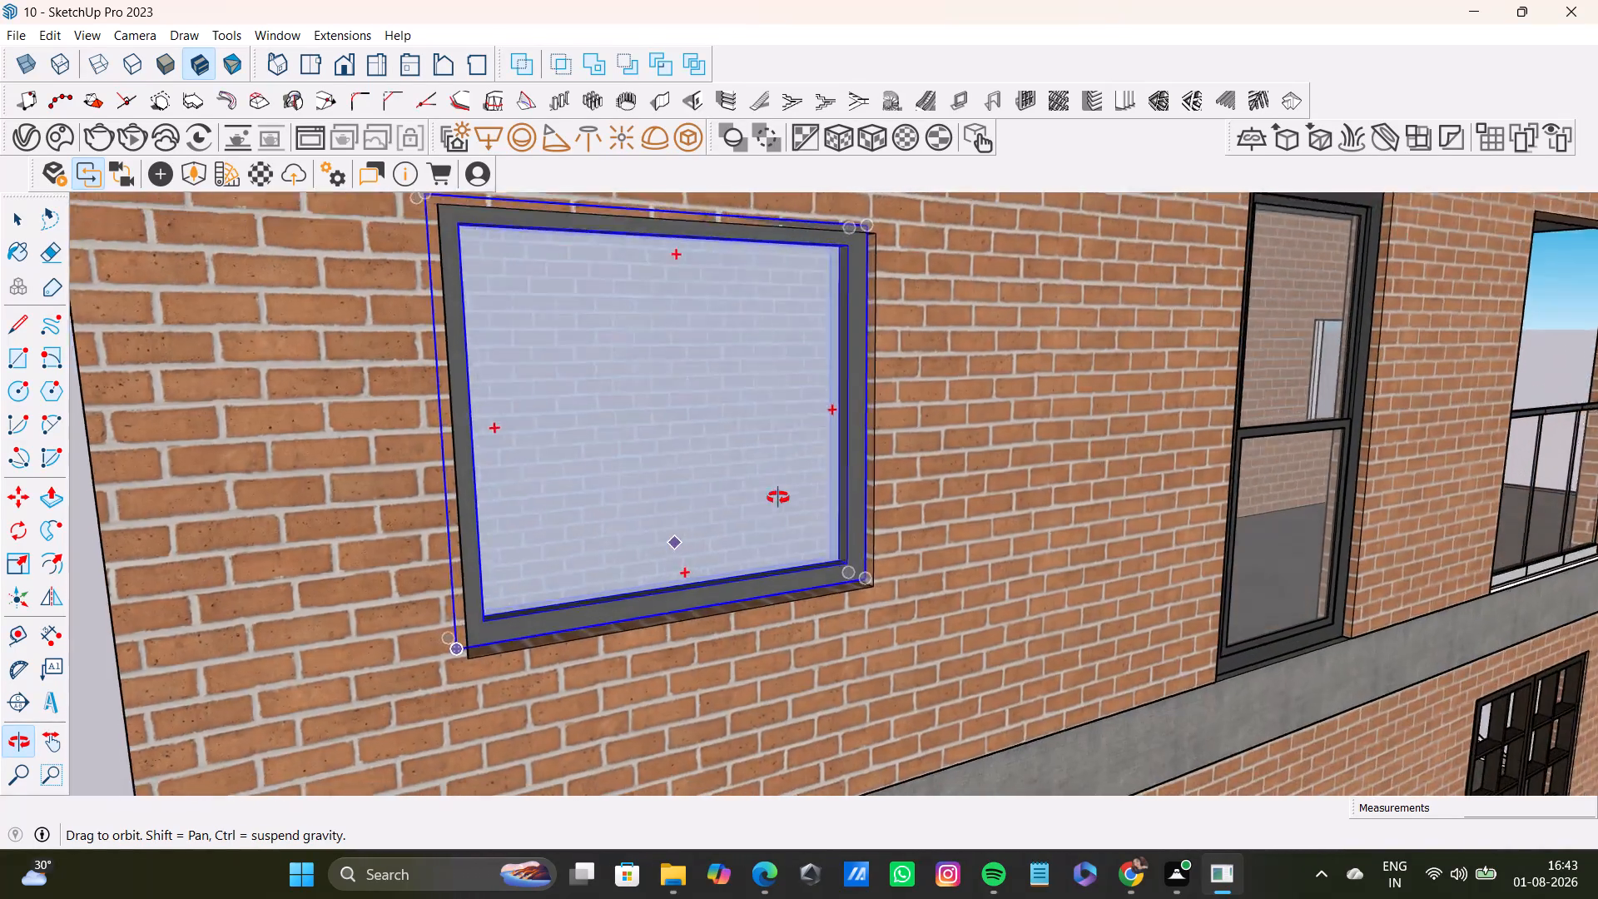
middle_click_drag(778, 498, 772, 509)
key("s")
left_click(426, 453)
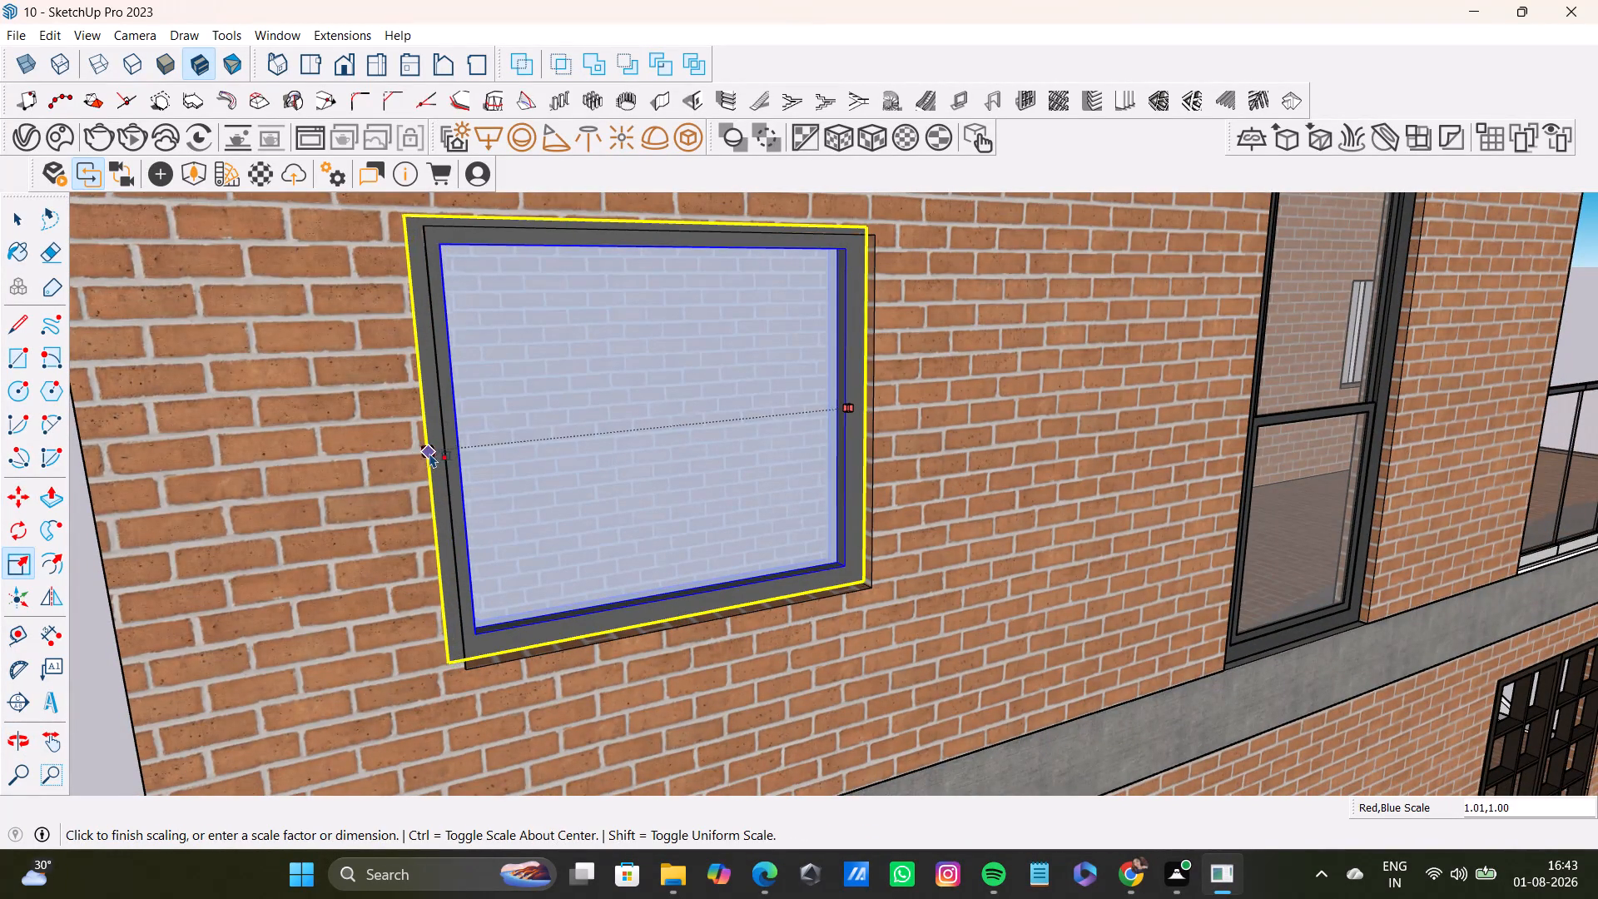
left_click(444, 453)
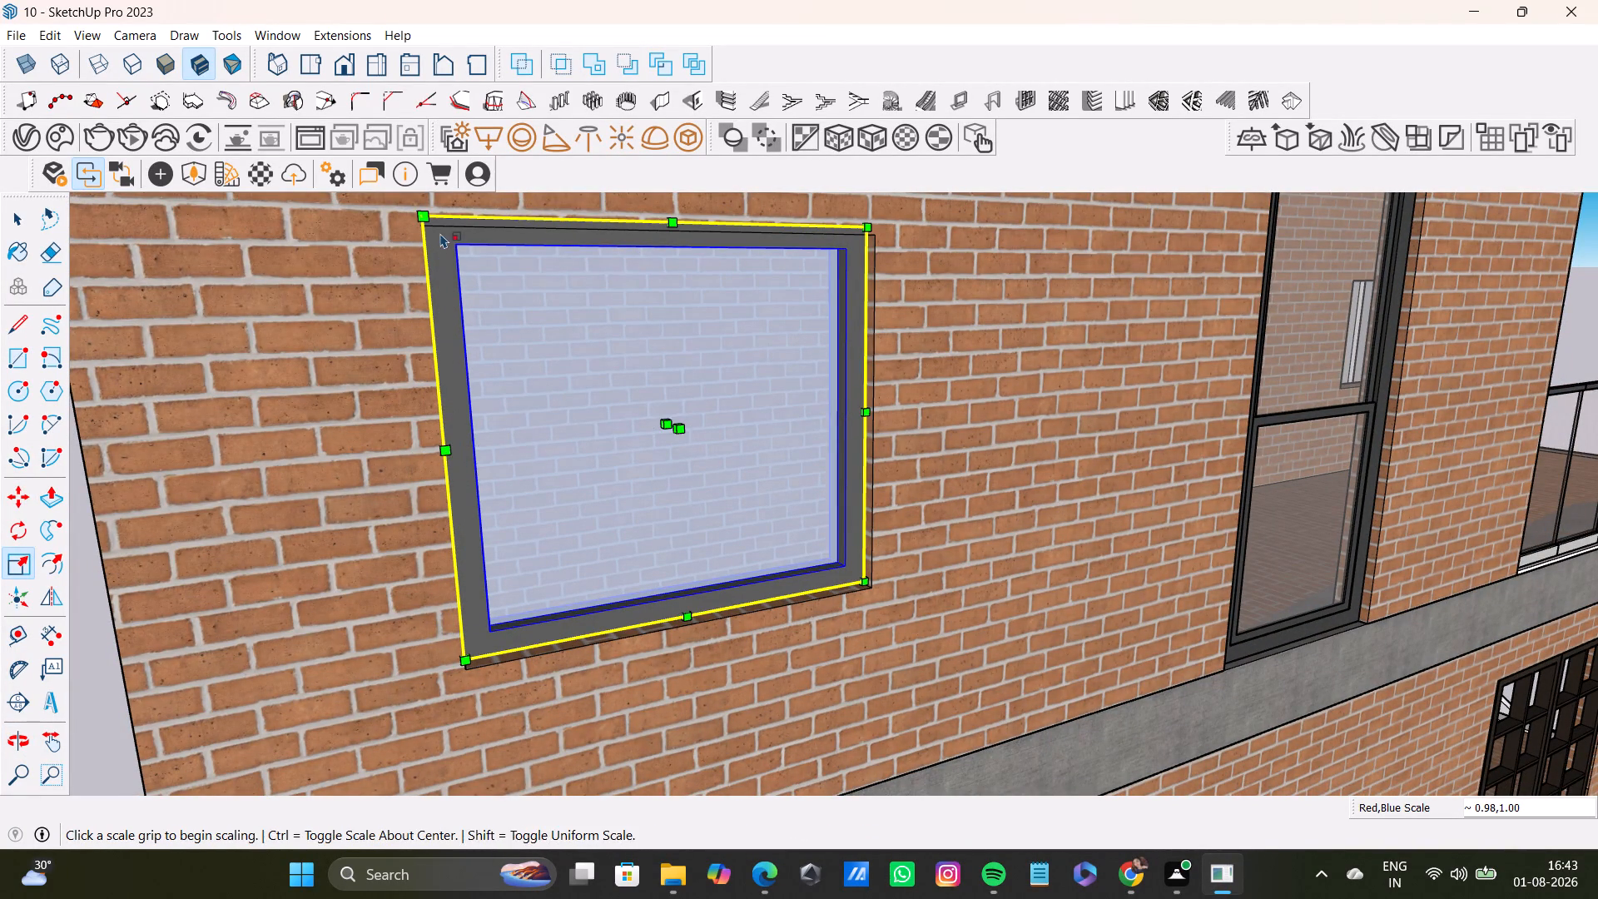
Shrink the window uniformly to 0.99 from its upper-left corner and widen its left side slightly to meet the opening.
left_click(419, 215)
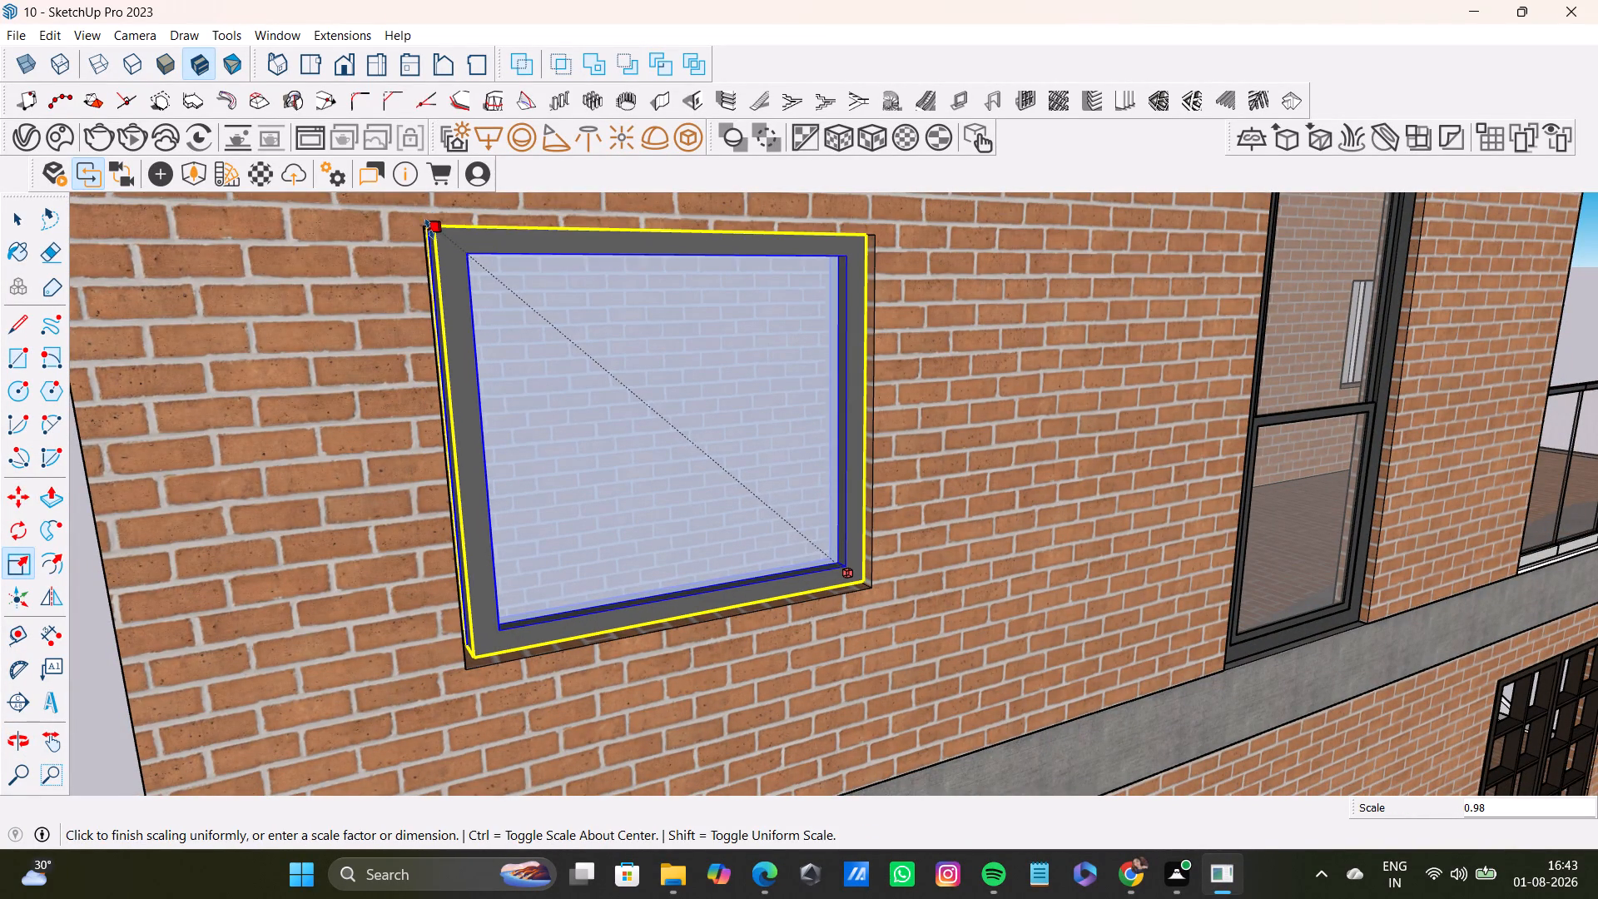
left_click(425, 229)
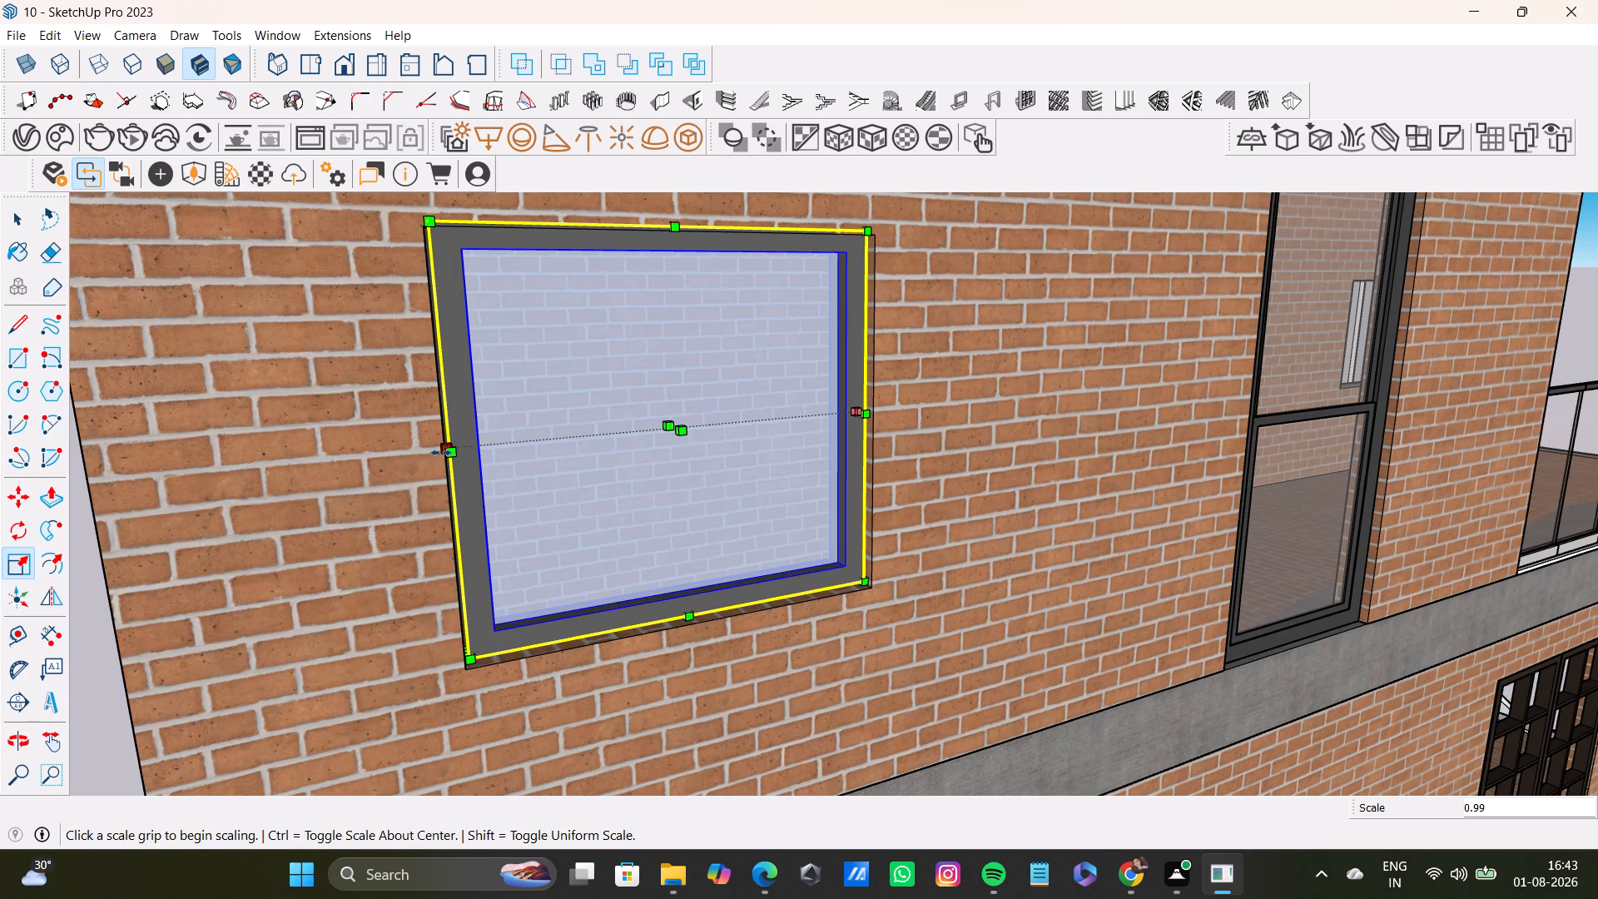
left_click(441, 453)
left_click(440, 453)
key("space")
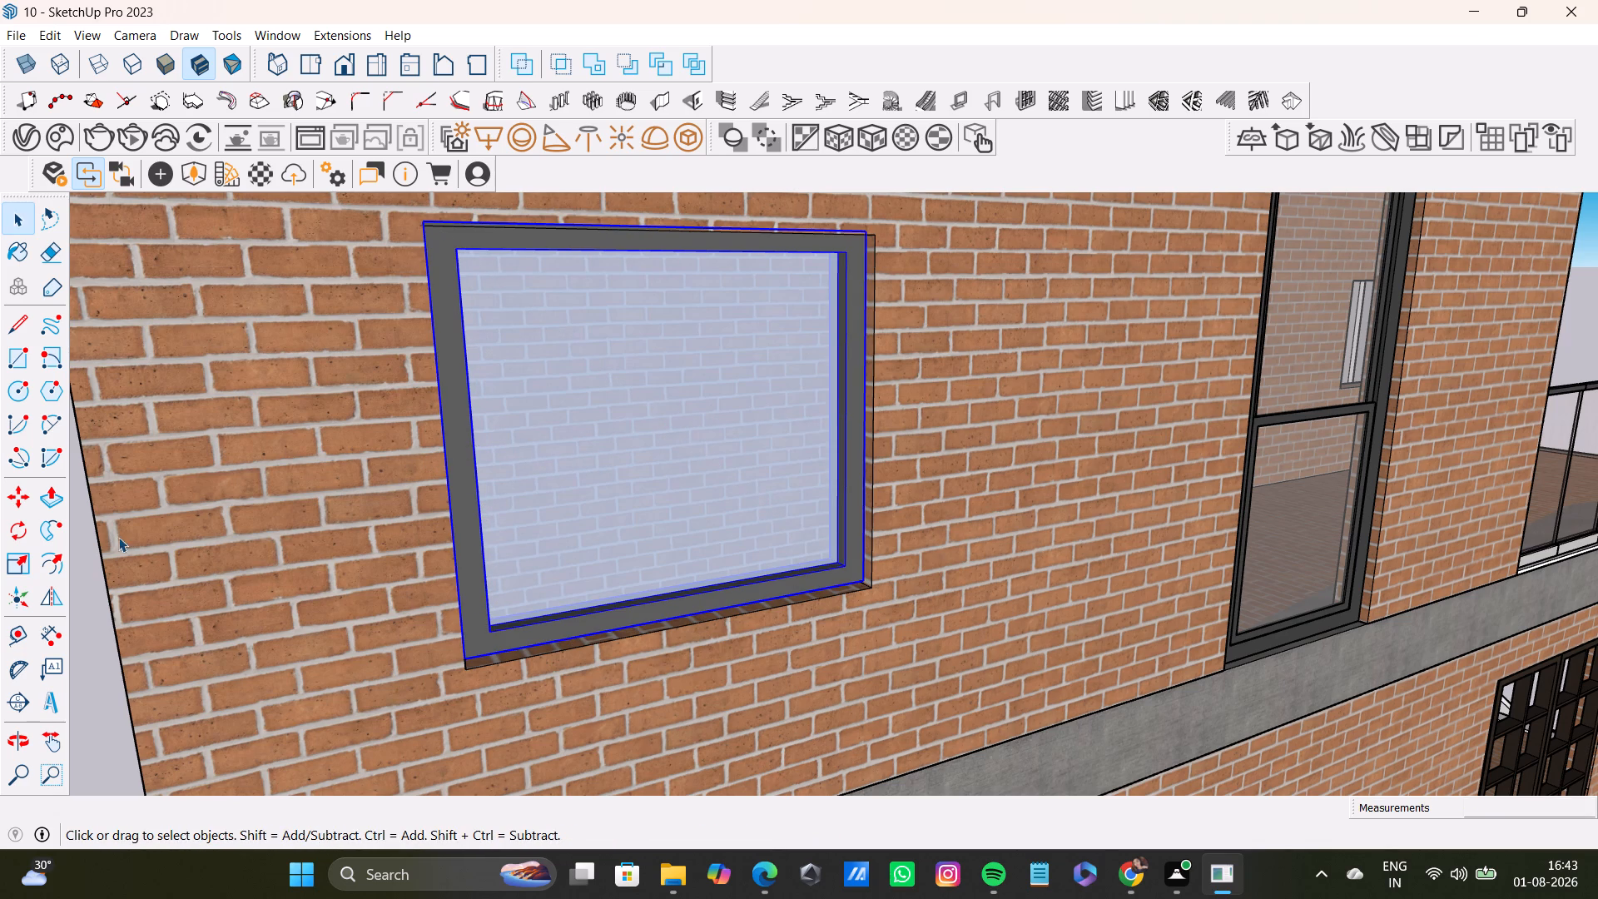
Reselect the window and lower its top edge slightly with a height scale of about 0.99.
left_click(92, 590)
scroll(677, 544, "down", 3)
middle_click_drag(748, 541, 727, 554)
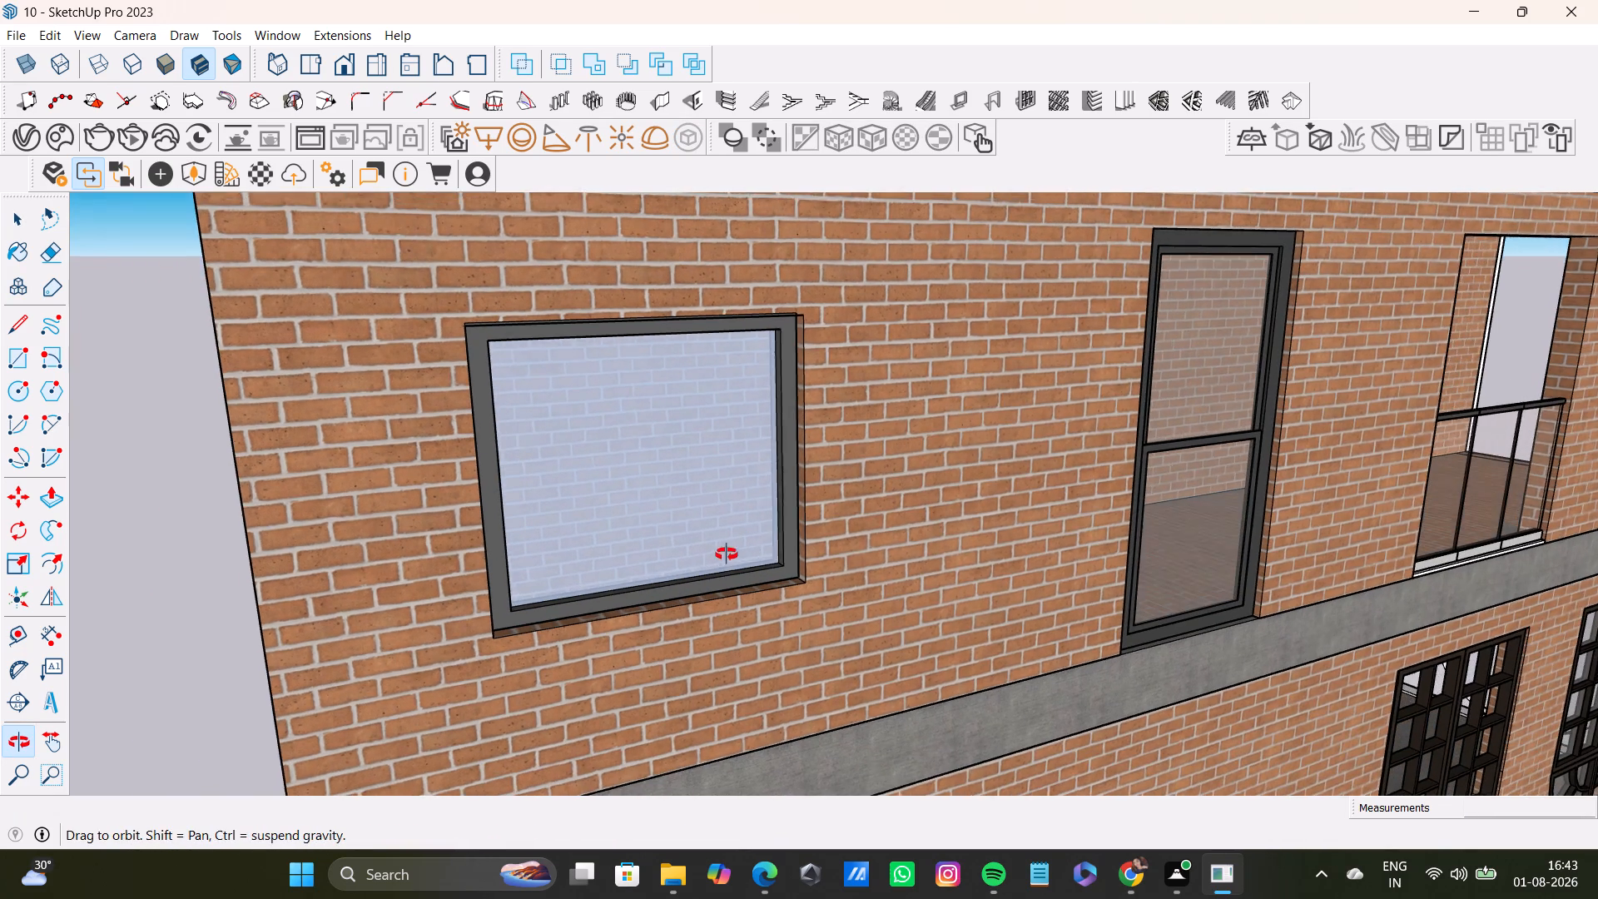
middle_click_drag(727, 554, 722, 564)
key("s")
left_click(616, 474)
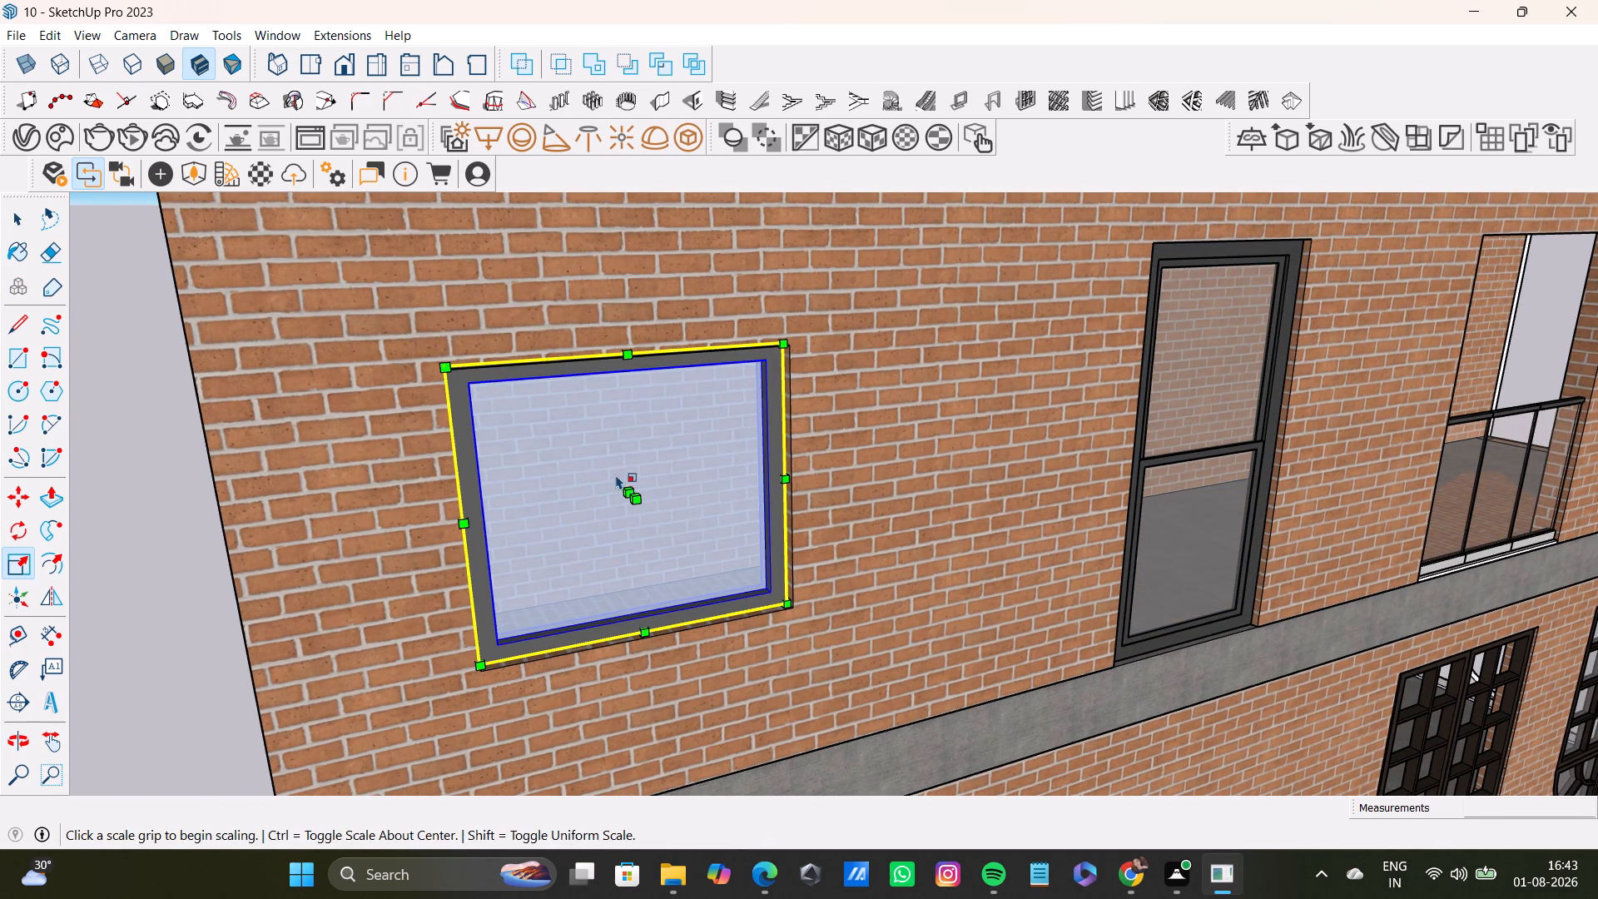
left_click(628, 347)
left_click(629, 351)
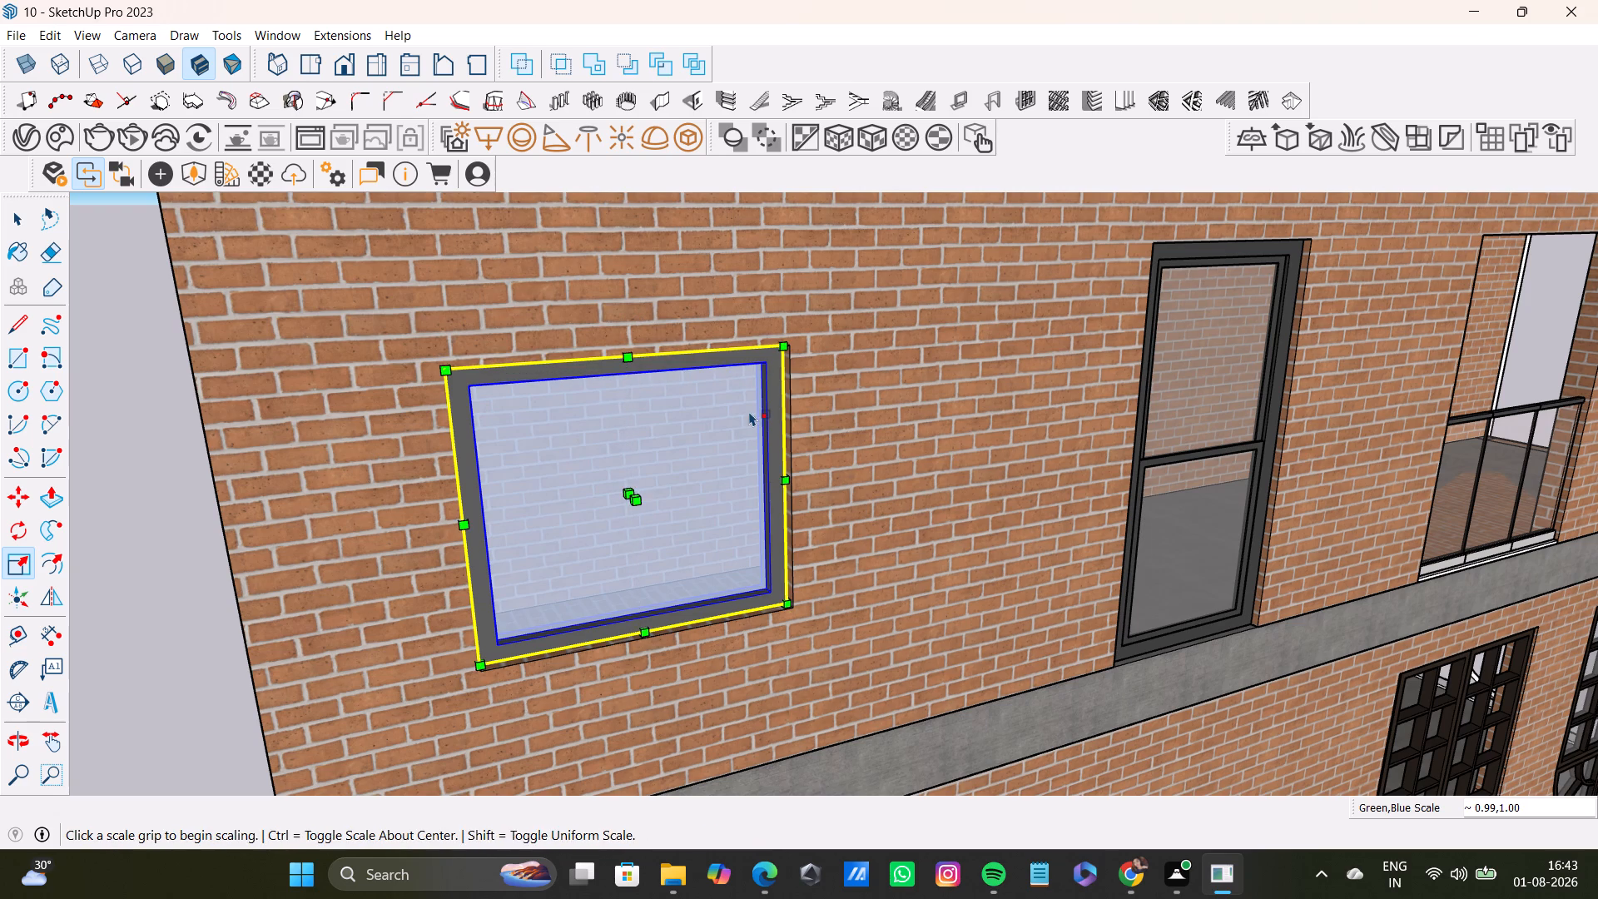
Stretch the window's right side to the opening's edge at about 1.03 and fine-tune its size from the upper-right corner.
middle_click_drag(750, 411, 636, 468)
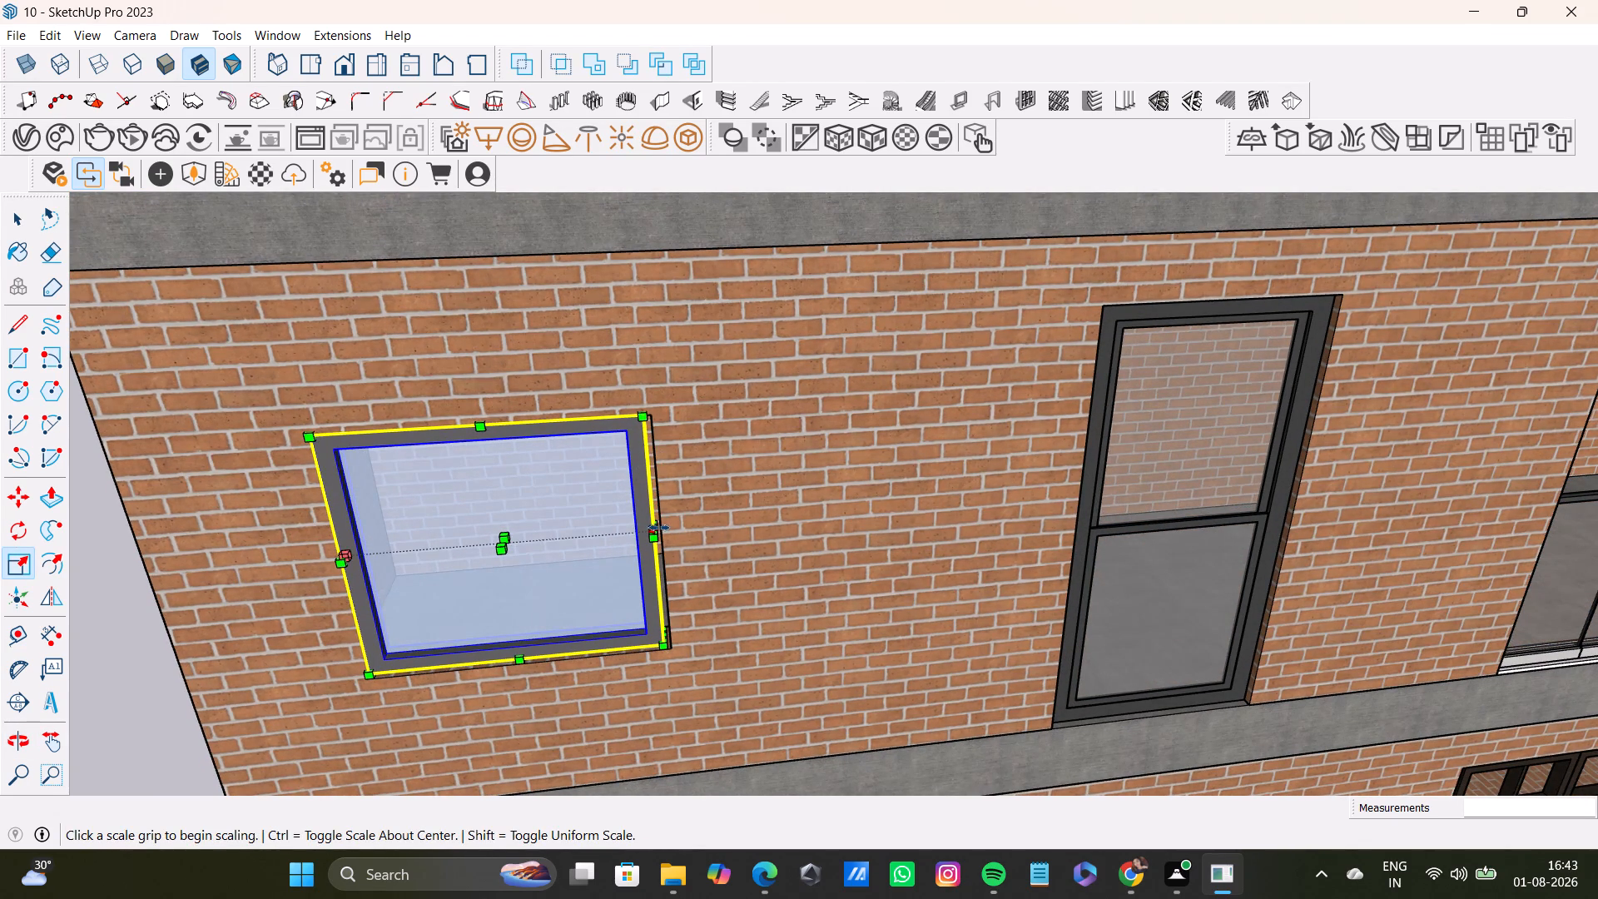
left_click(661, 528)
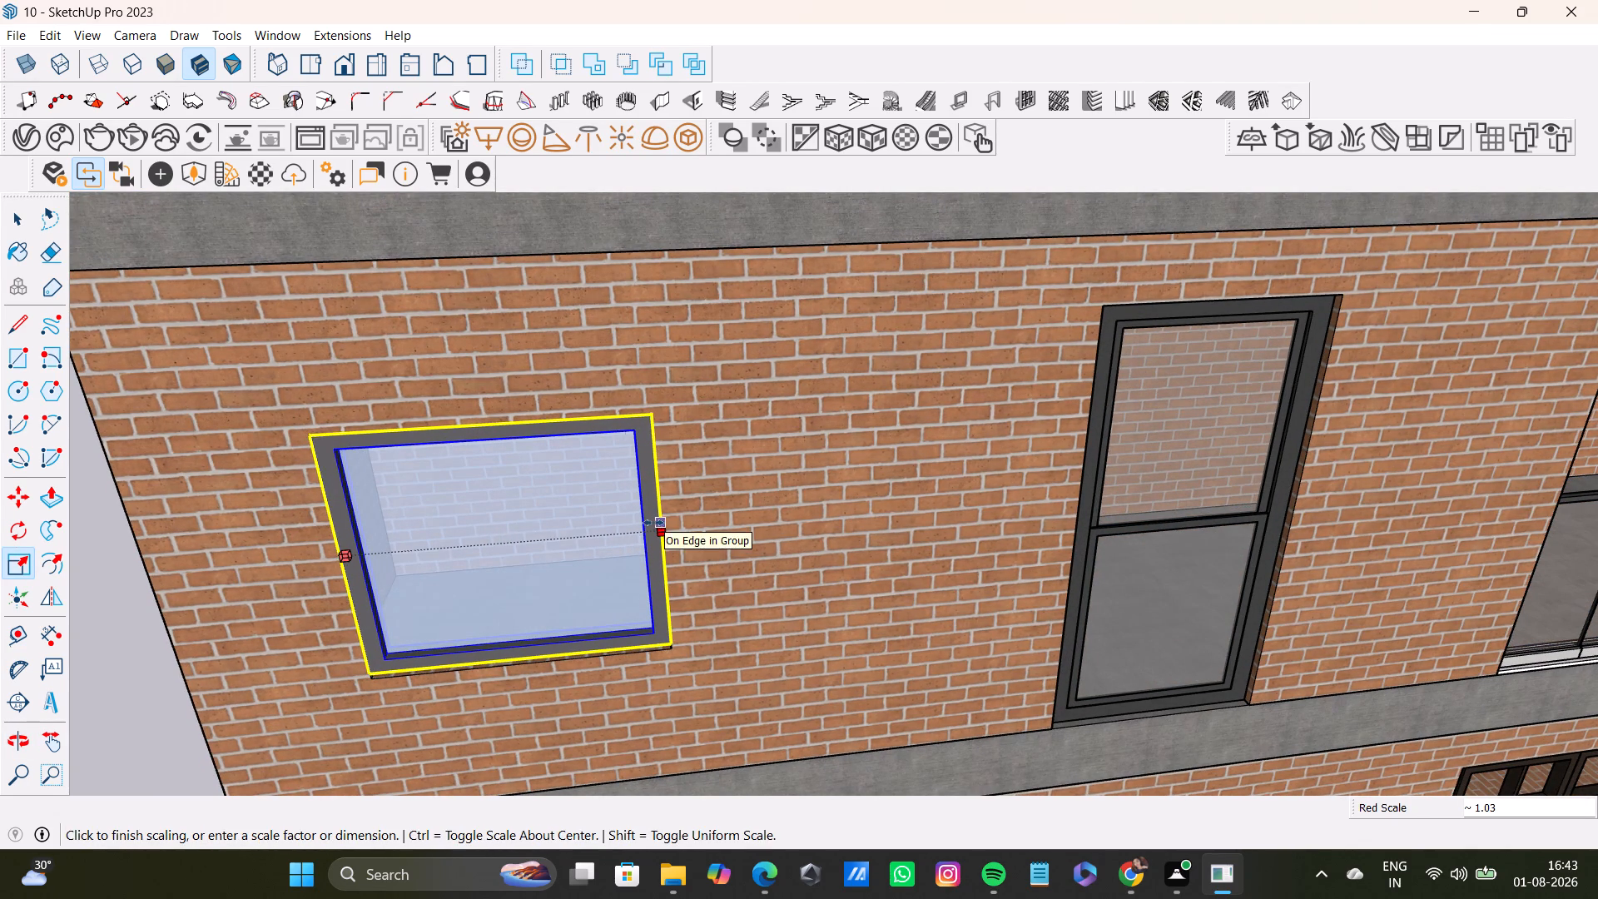
left_click(657, 524)
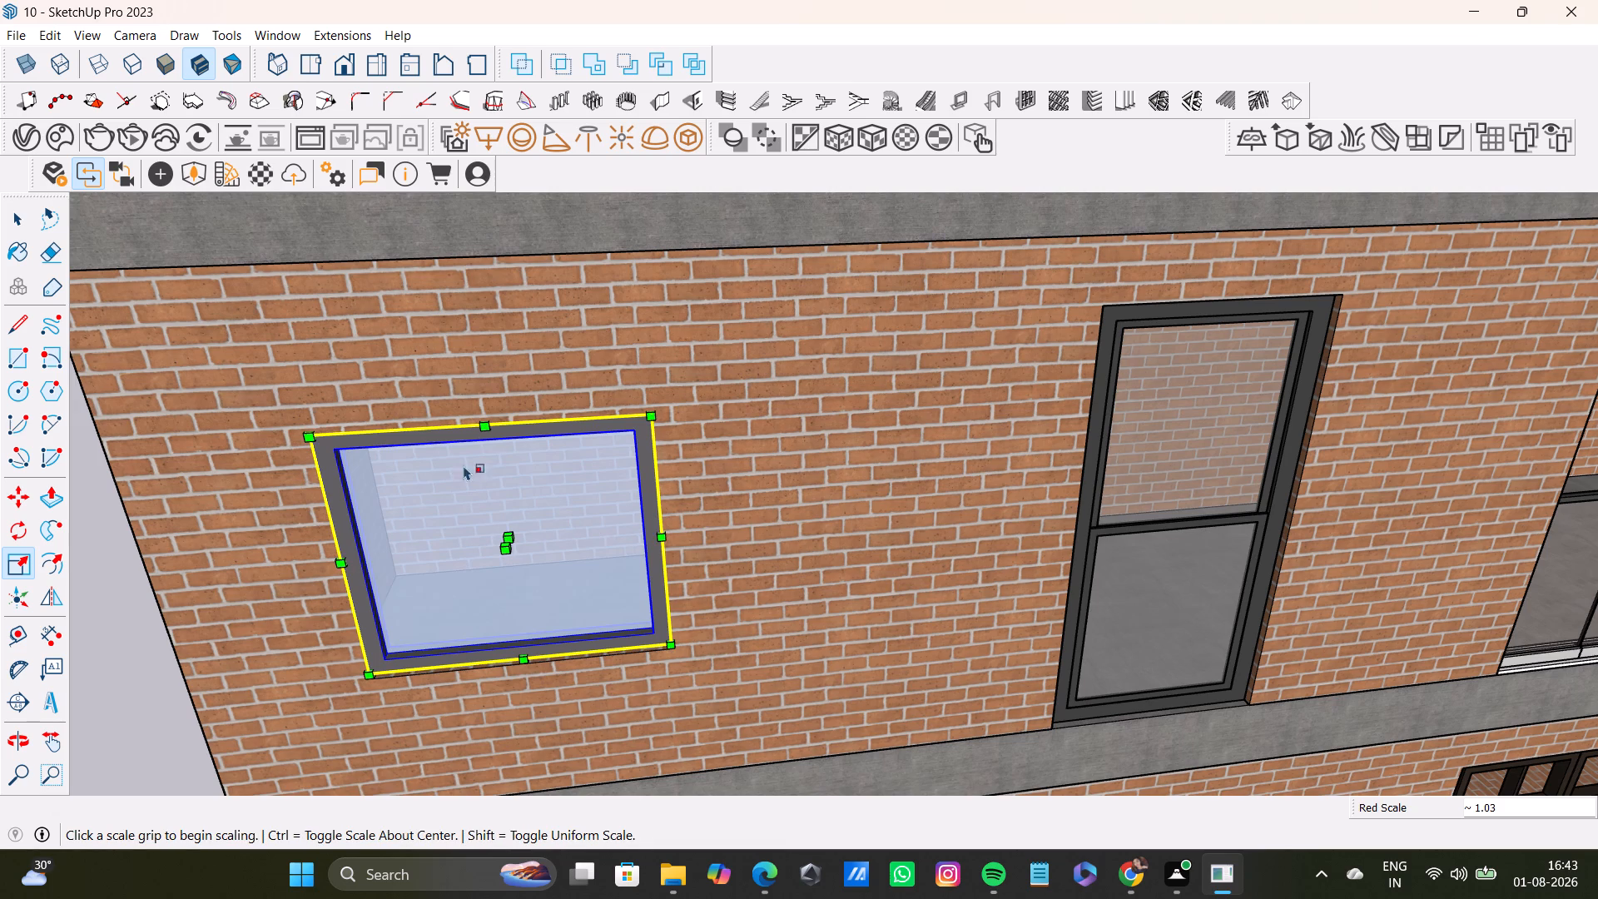
left_click(651, 415)
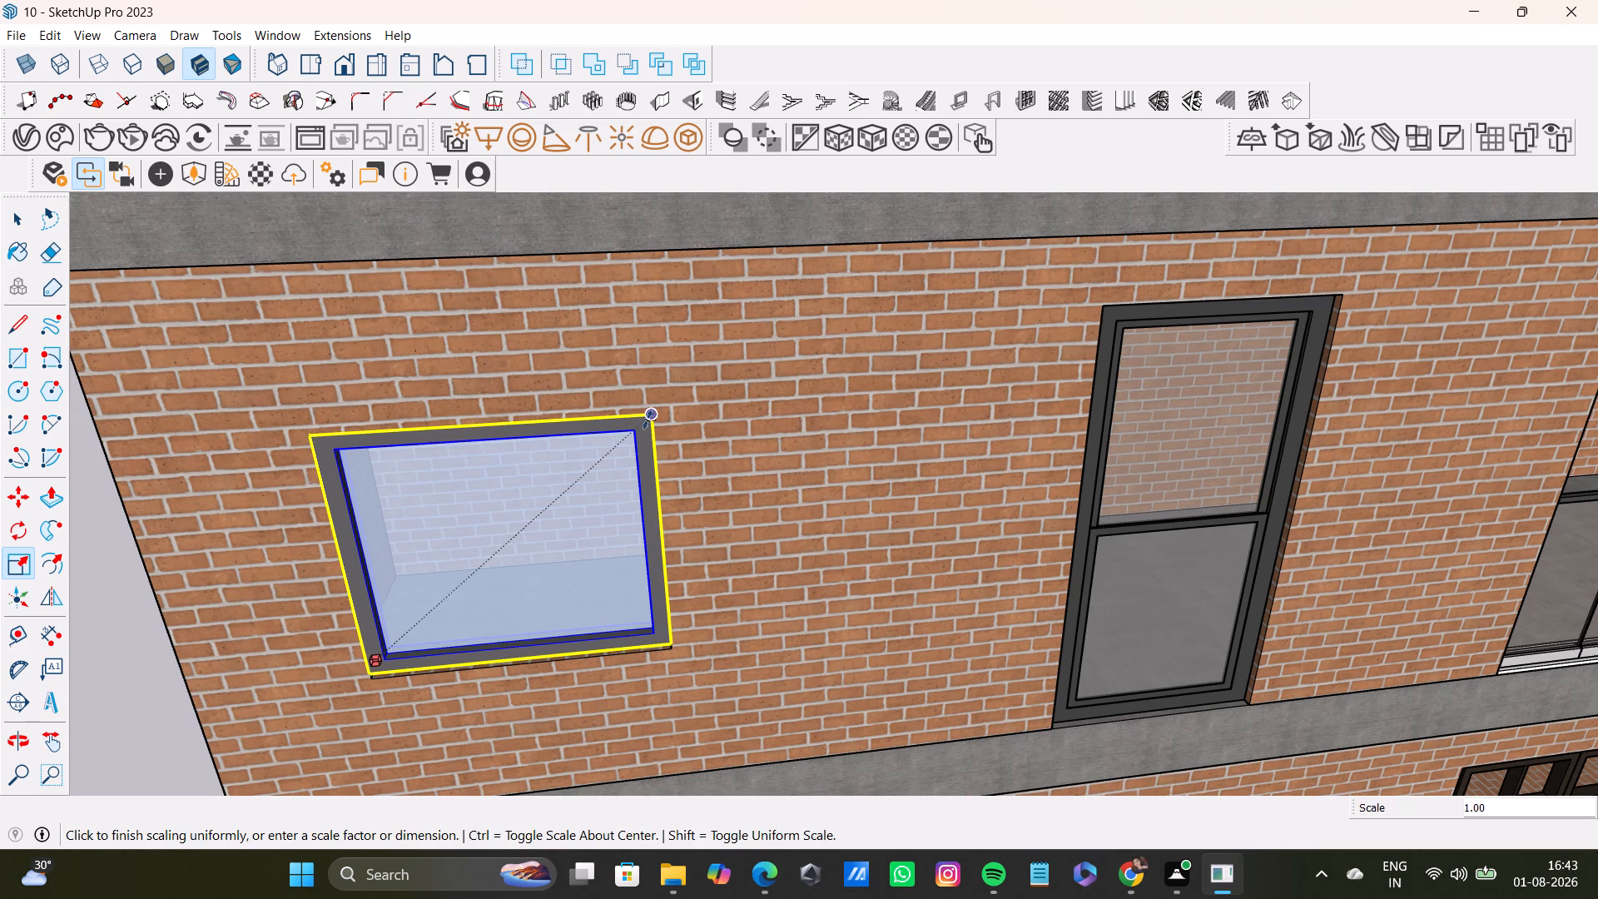
left_click(649, 422)
key("space")
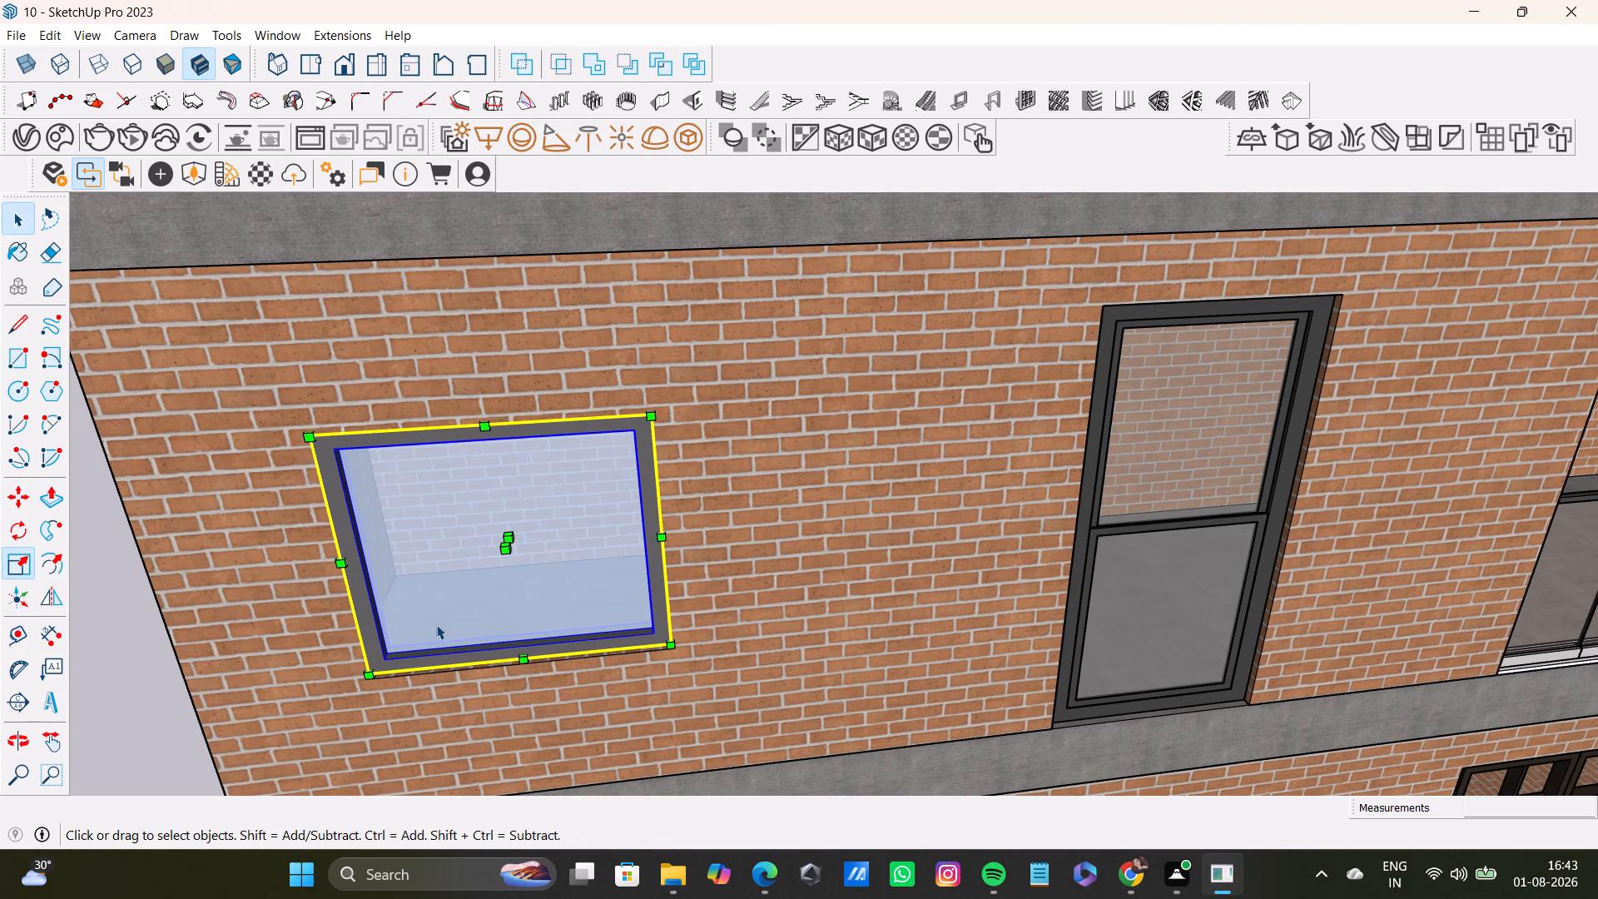
Stretch the window's bottom edge down to the opening's lower edge with a height scale of about 1.03.
middle_click_drag(513, 631, 603, 400)
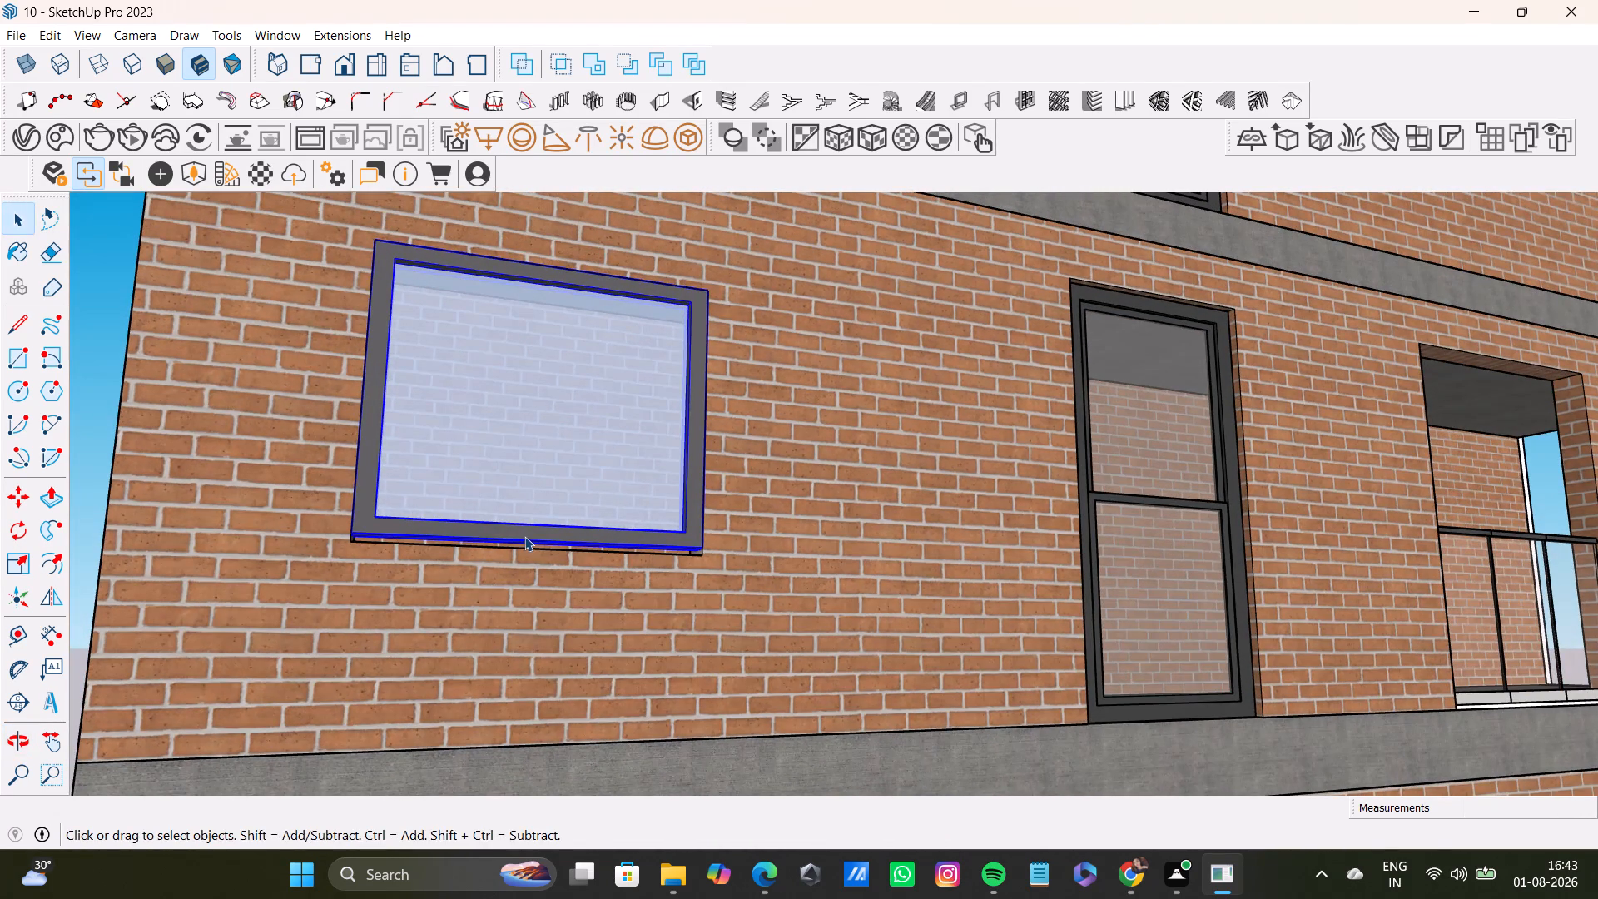
key("s")
left_click(537, 547)
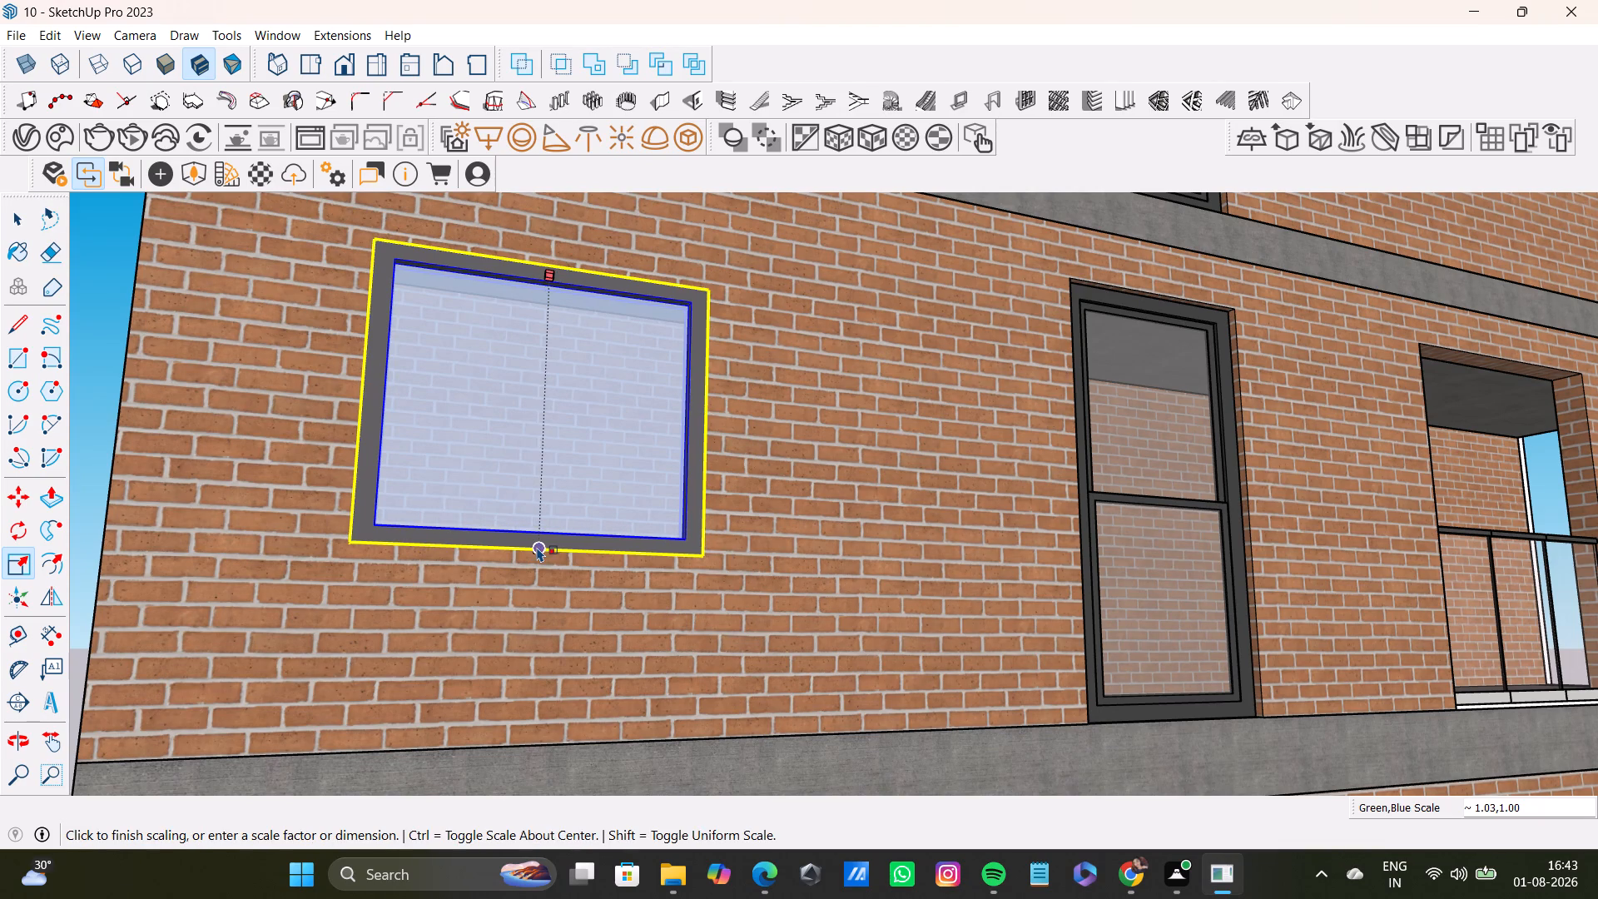
left_click(538, 550)
key("space")
scroll(532, 554, "down", 8)
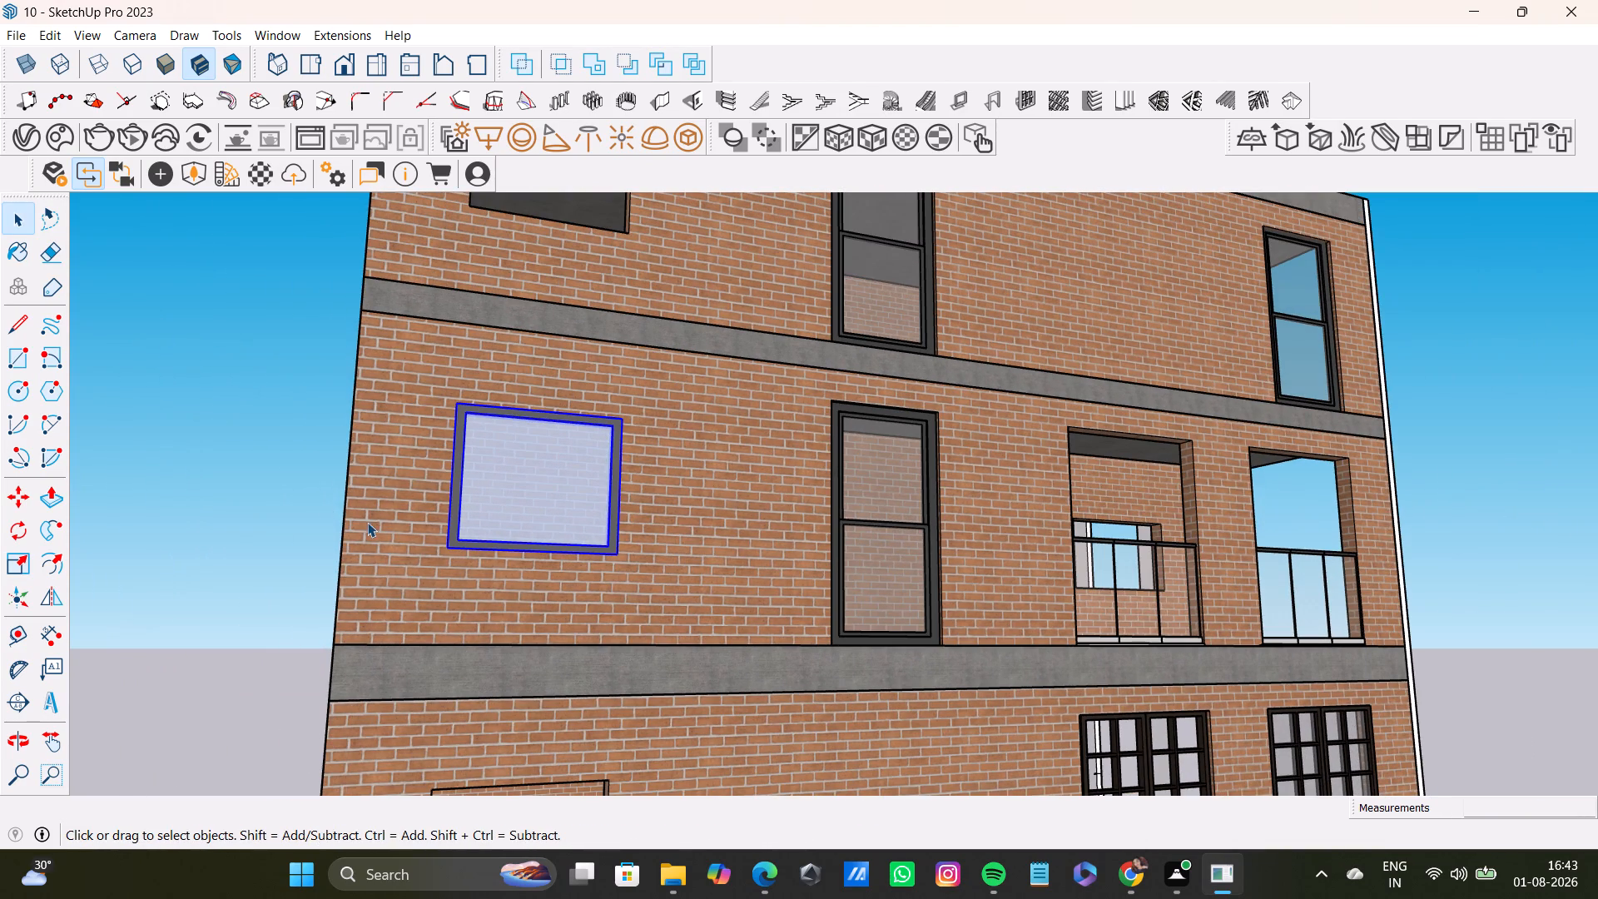
left_click(280, 482)
Copy the fitted window 11' 1/8" up into the empty square opening on the floor above, corner to corner.
middle_click_drag(658, 514, 374, 662)
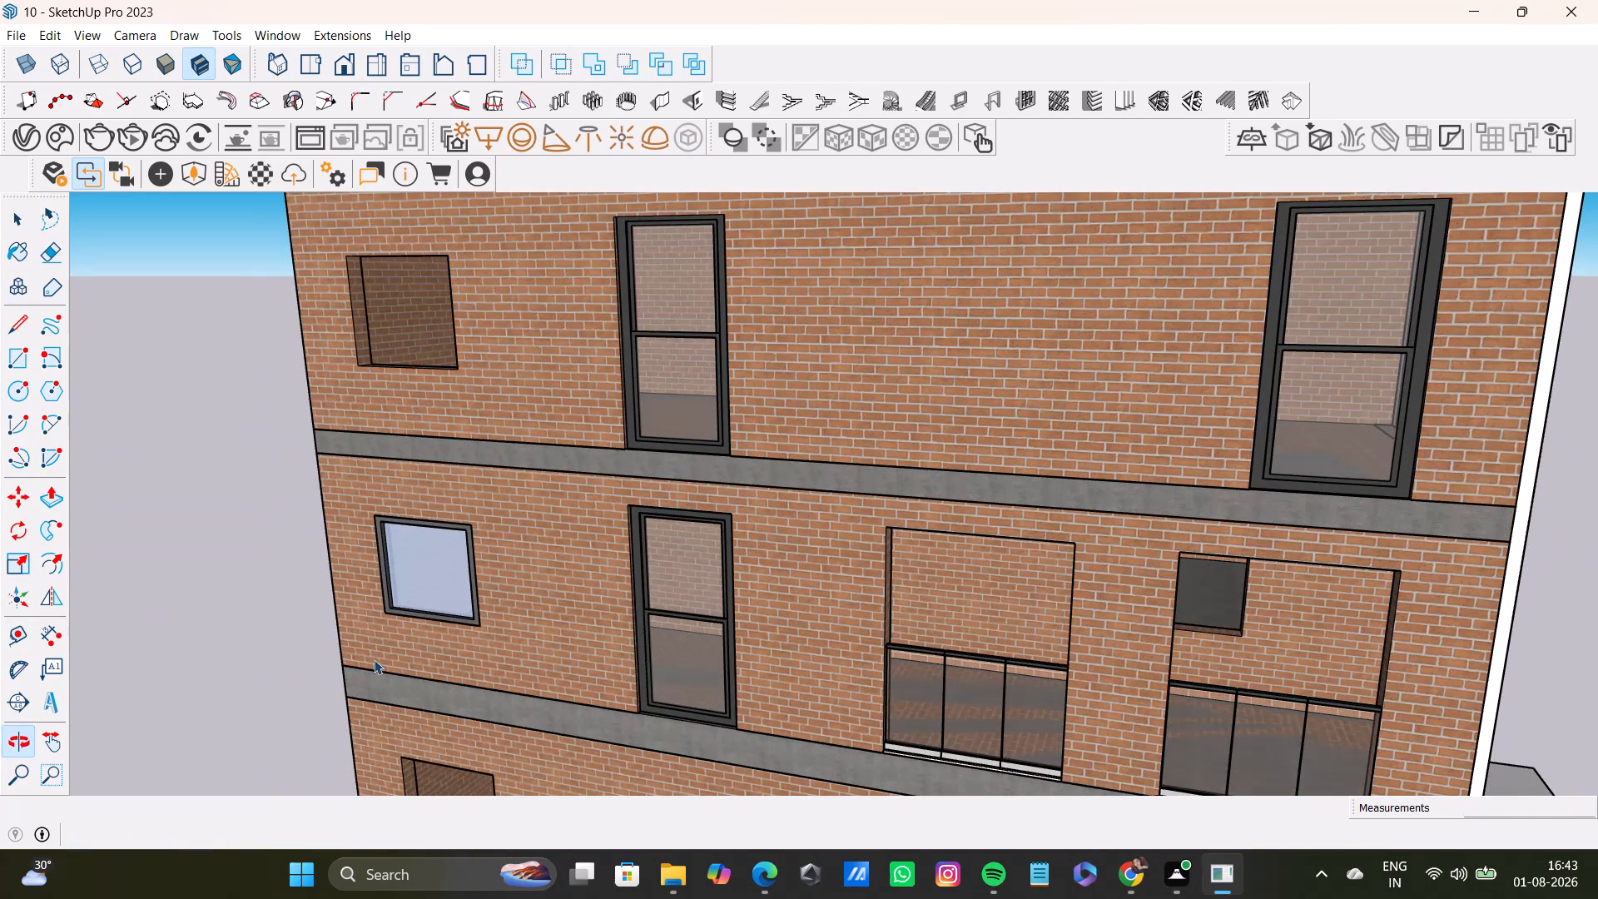
key("m")
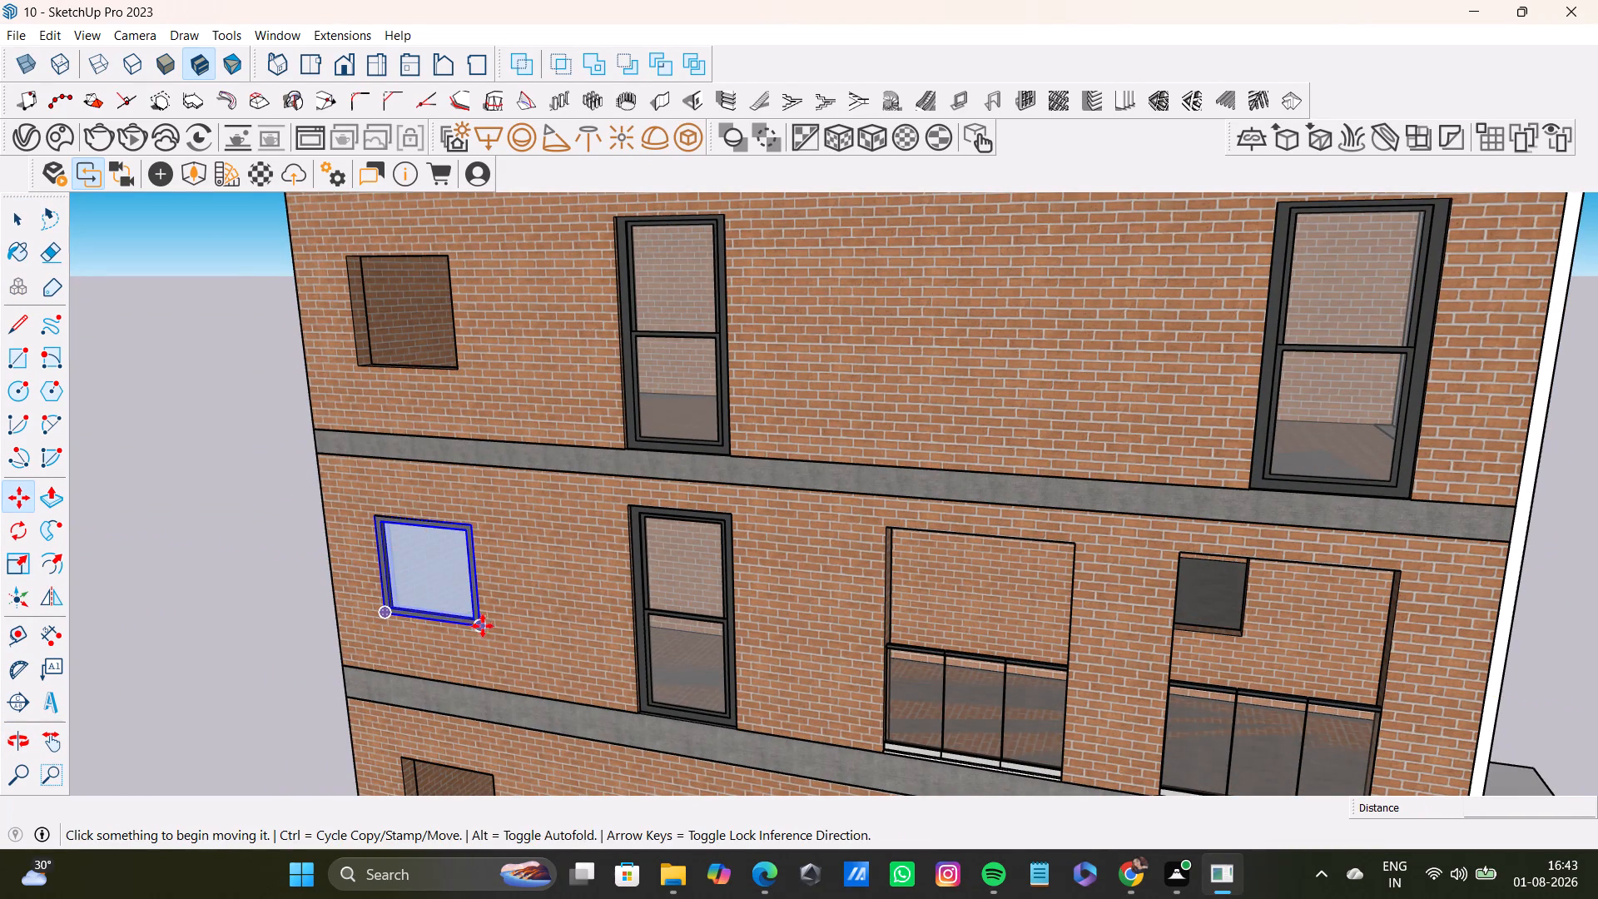
left_click(480, 626)
left_click(458, 372)
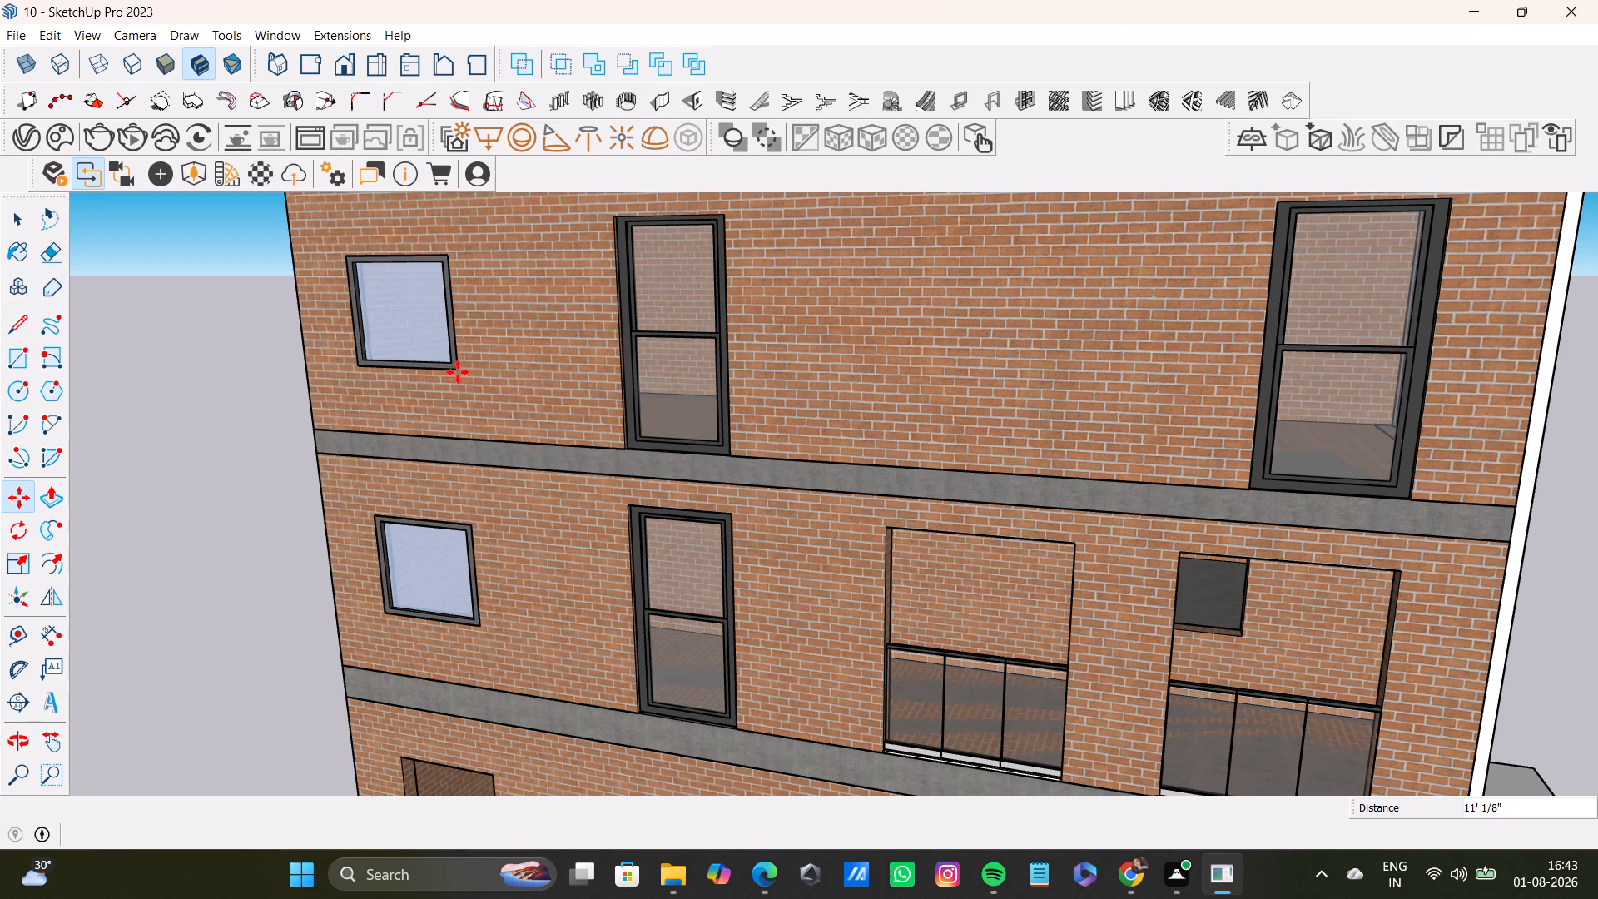
Copy the fitted window 11' 6 3/4" down into the empty square opening on the floor below, aligning the lower-right corners.
left_click(482, 628)
middle_click_drag(404, 638, 406, 631)
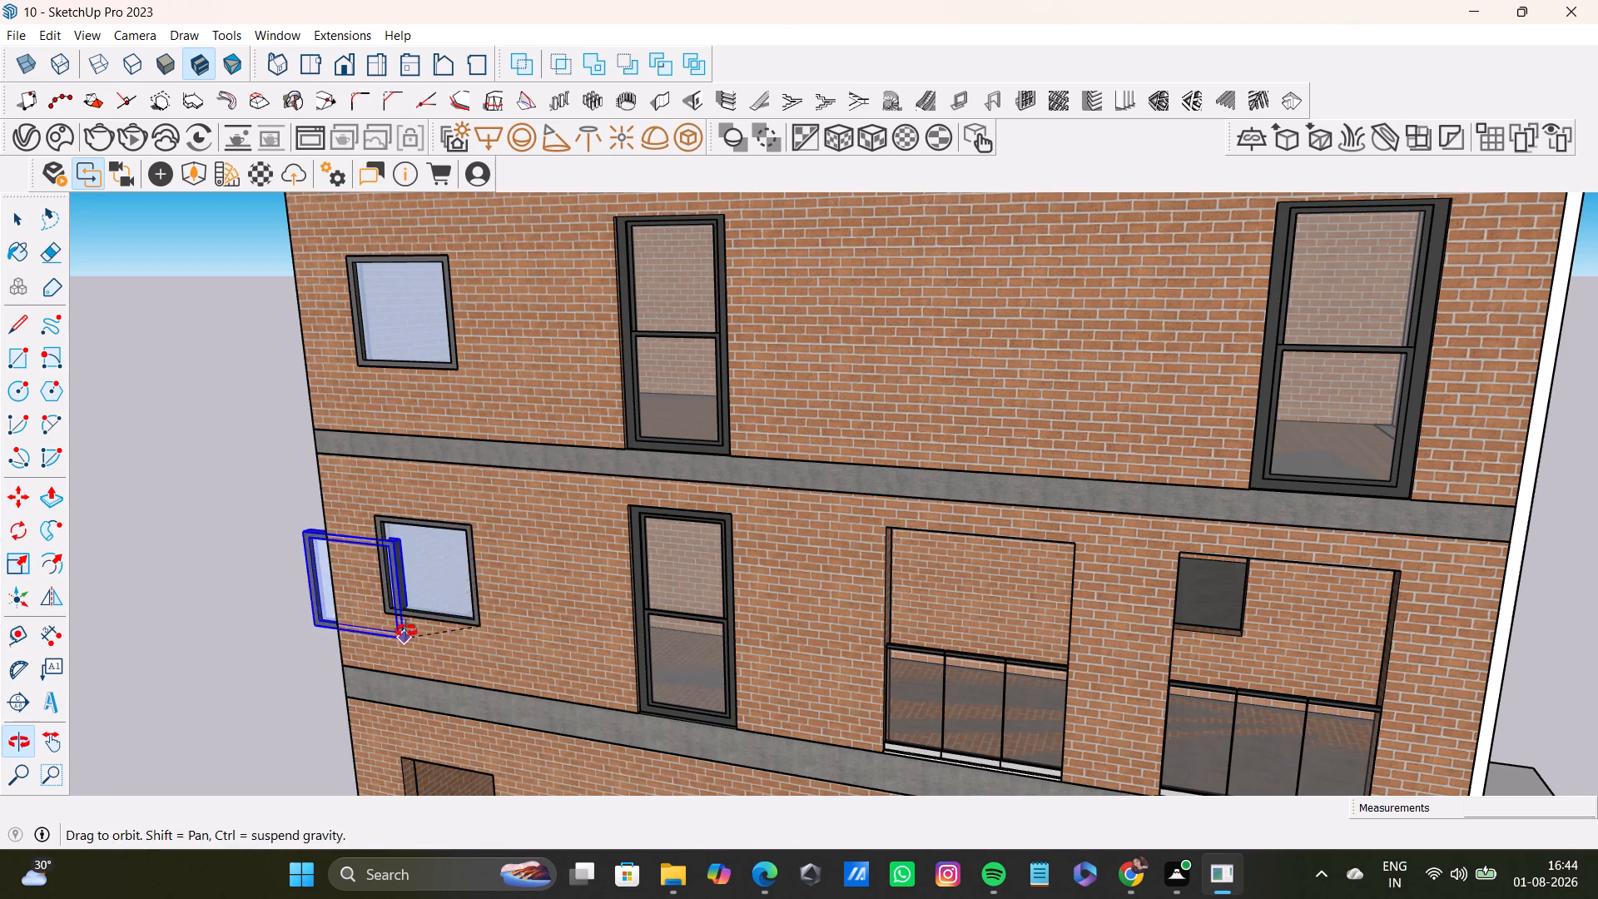
middle_click_drag(406, 631, 542, 267)
middle_click_drag(542, 267, 472, 433)
middle_click_drag(444, 475, 507, 191, "ctrl")
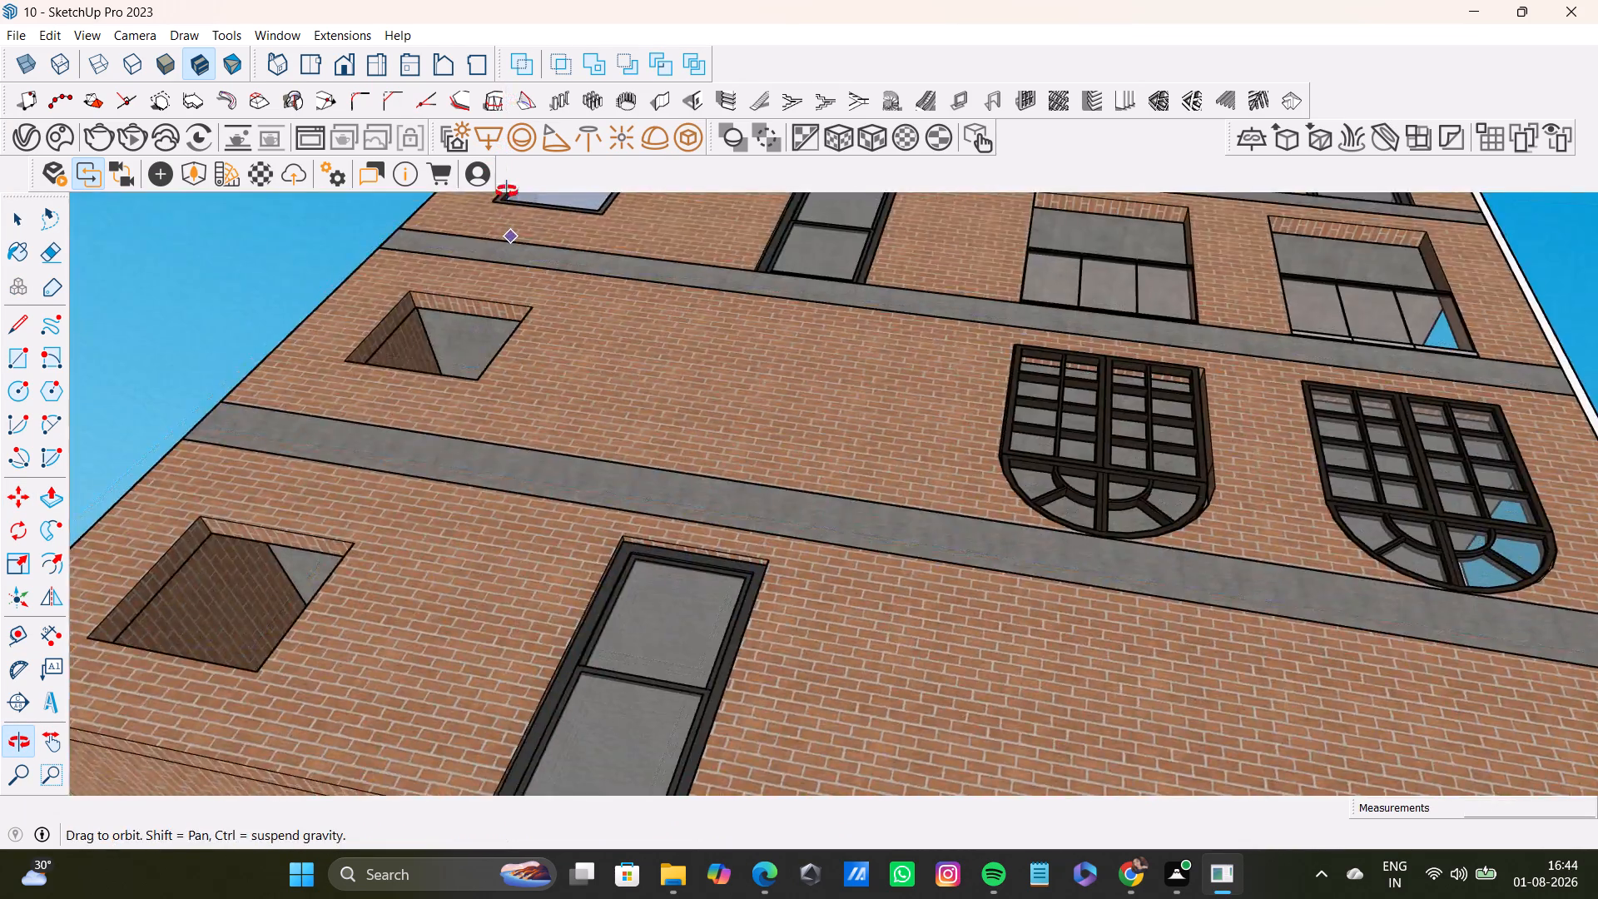
middle_click_drag(507, 191, 471, 468, "ctrl")
scroll(463, 480, "down", 11)
middle_click_drag(491, 529, 527, 670)
scroll(480, 616, "up", 10)
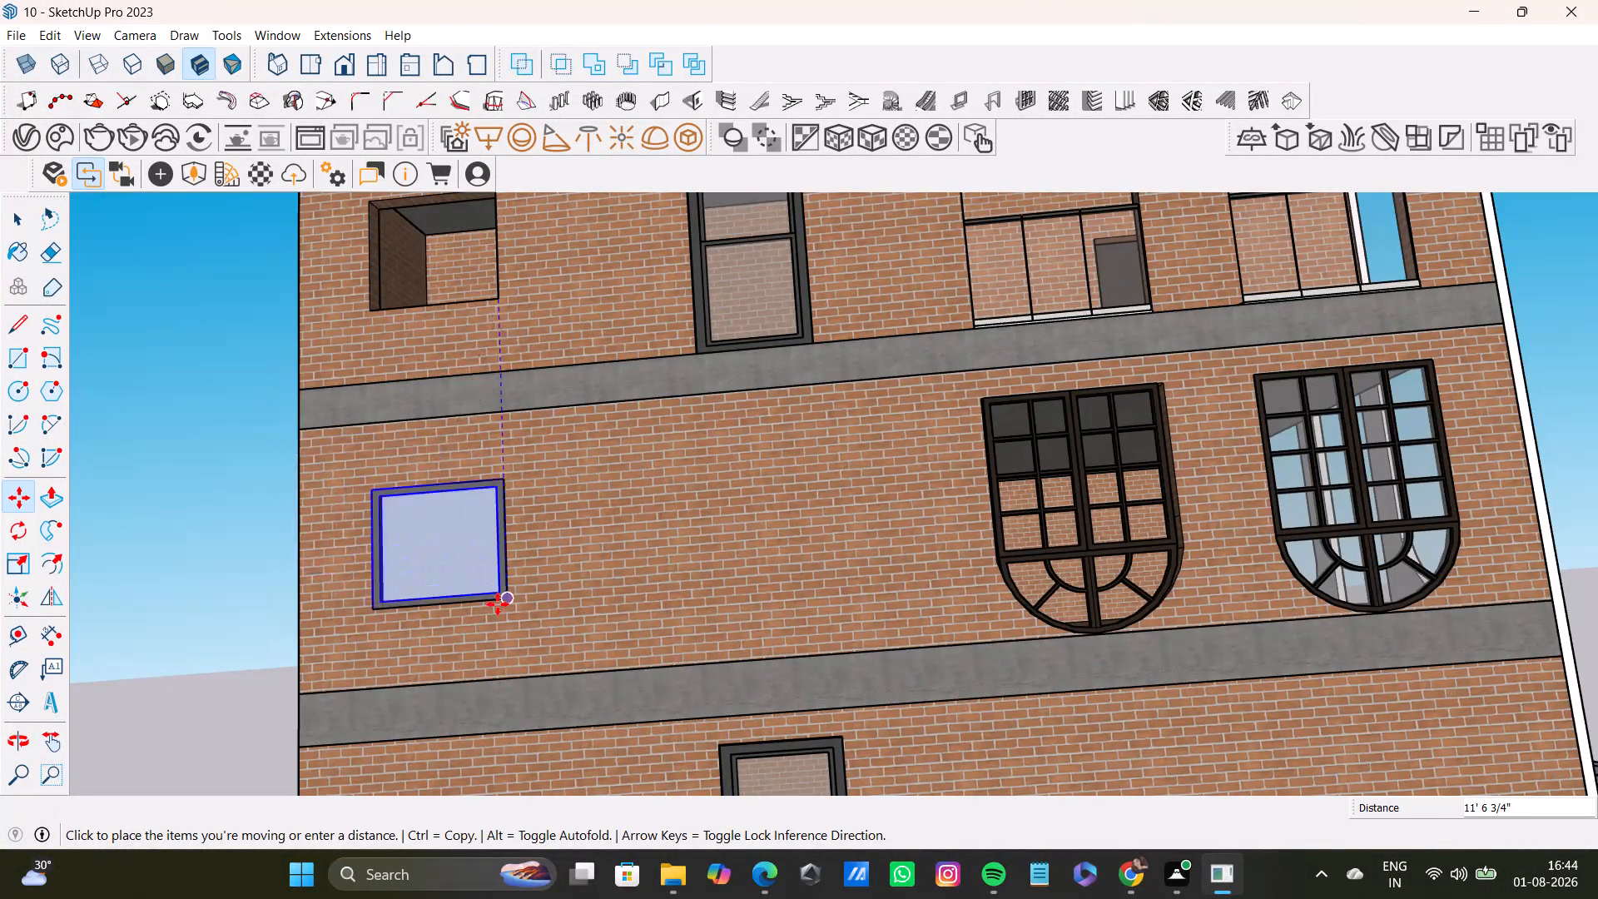
scroll(498, 604, "up", 7)
left_click(522, 597)
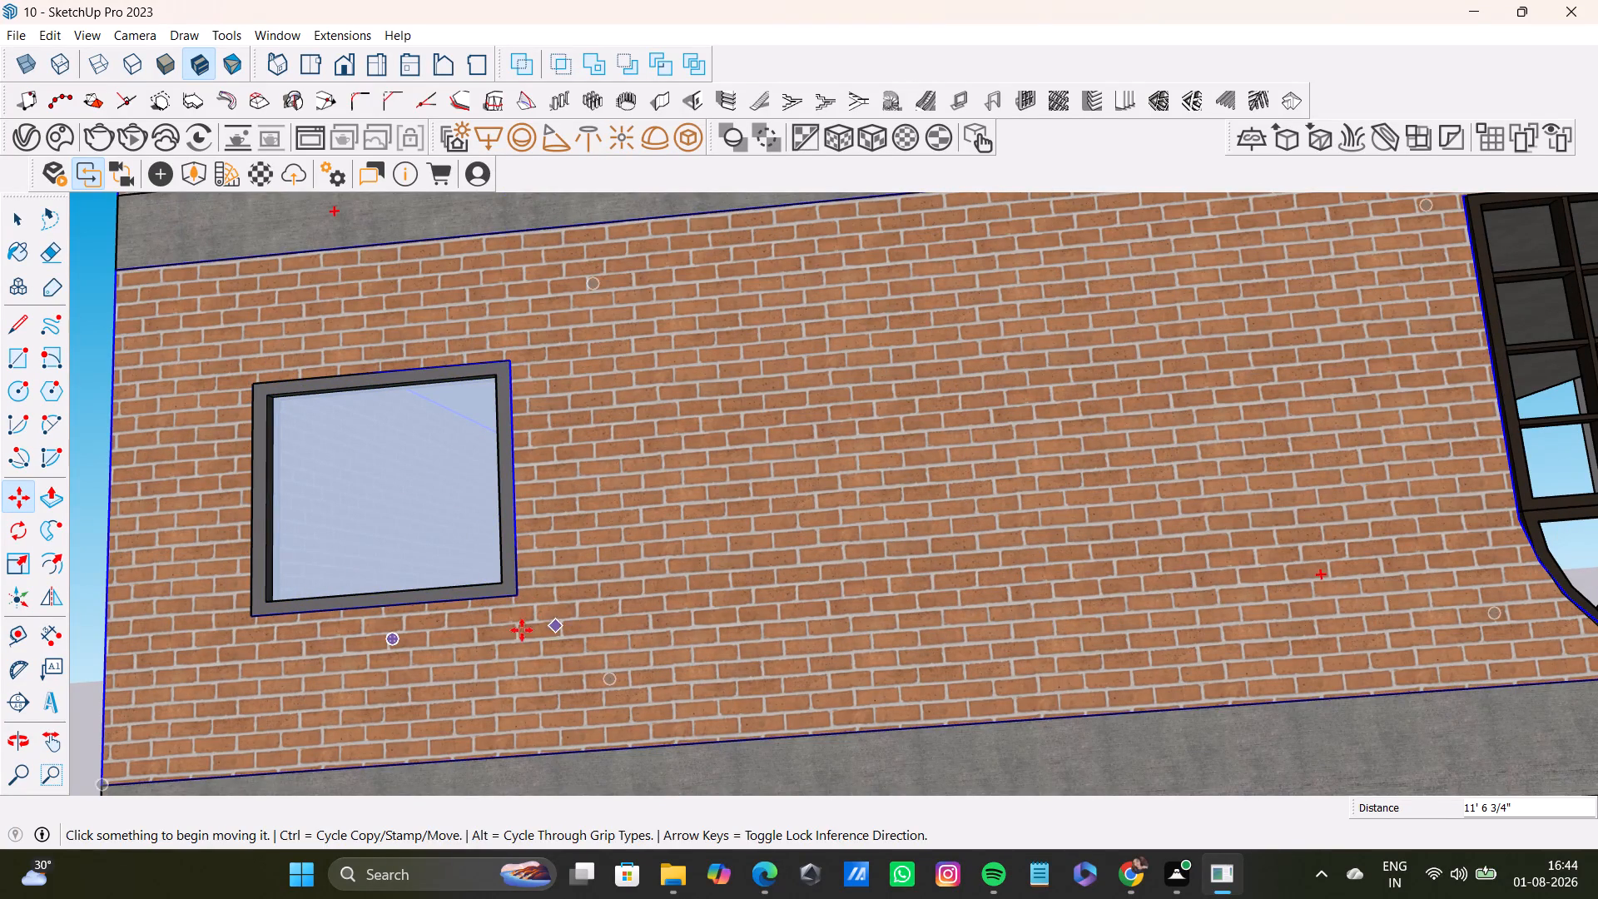
Copy the window from that floor down into the ground-floor square opening, aligning the lower-right corners.
middle_click(452, 593)
scroll(455, 586, "down", 9)
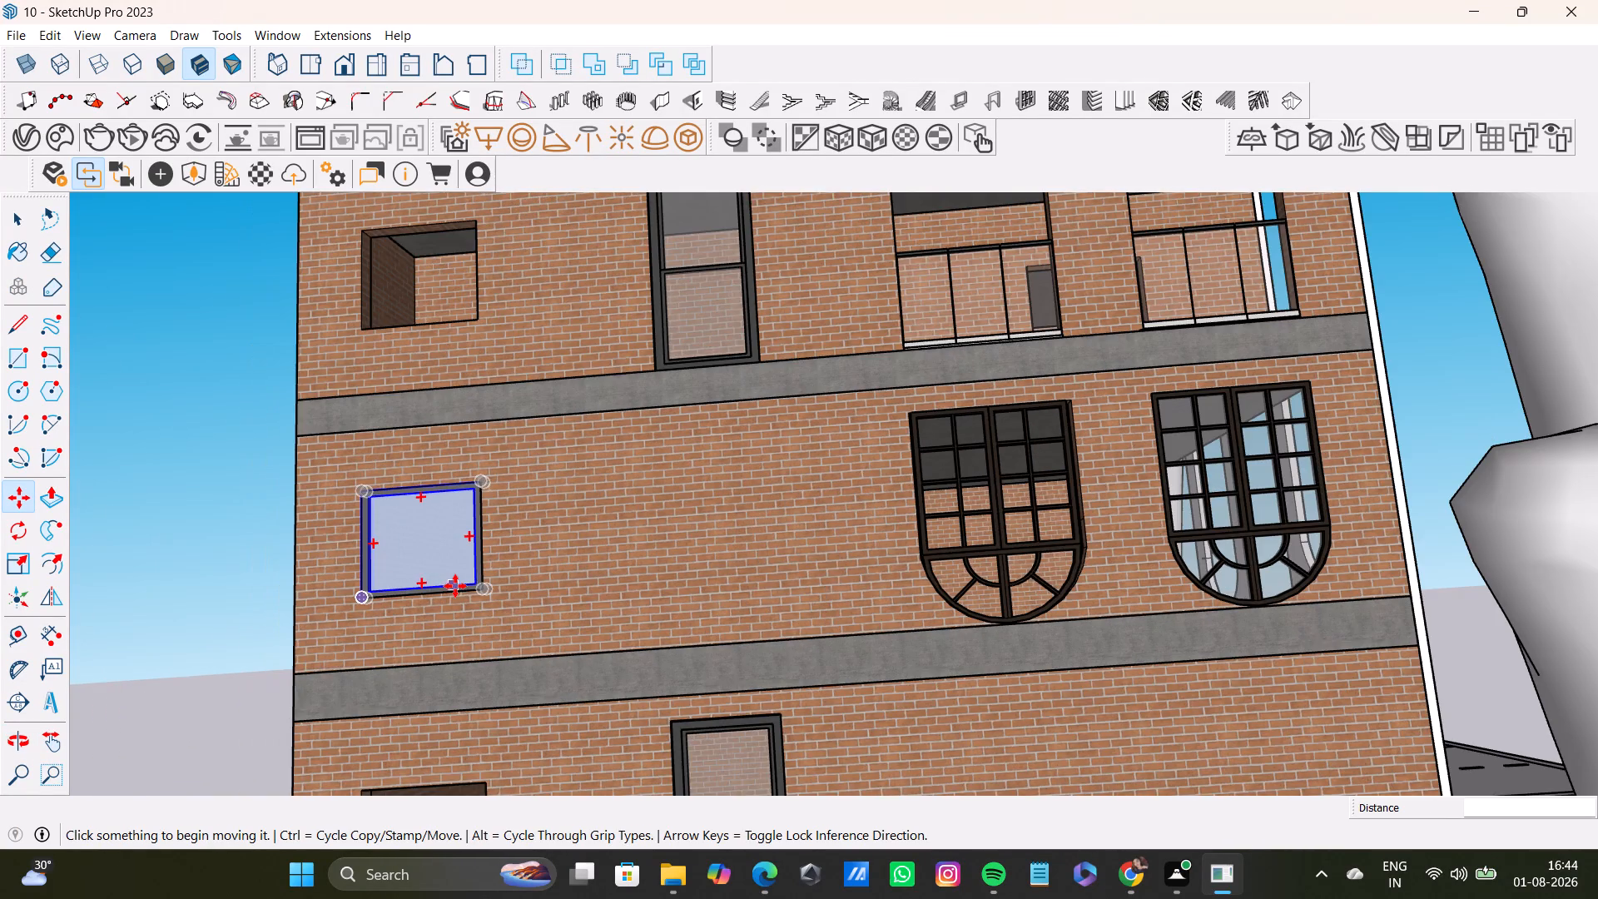
middle_click_drag(455, 586, 489, 413, "shift")
left_click(513, 417)
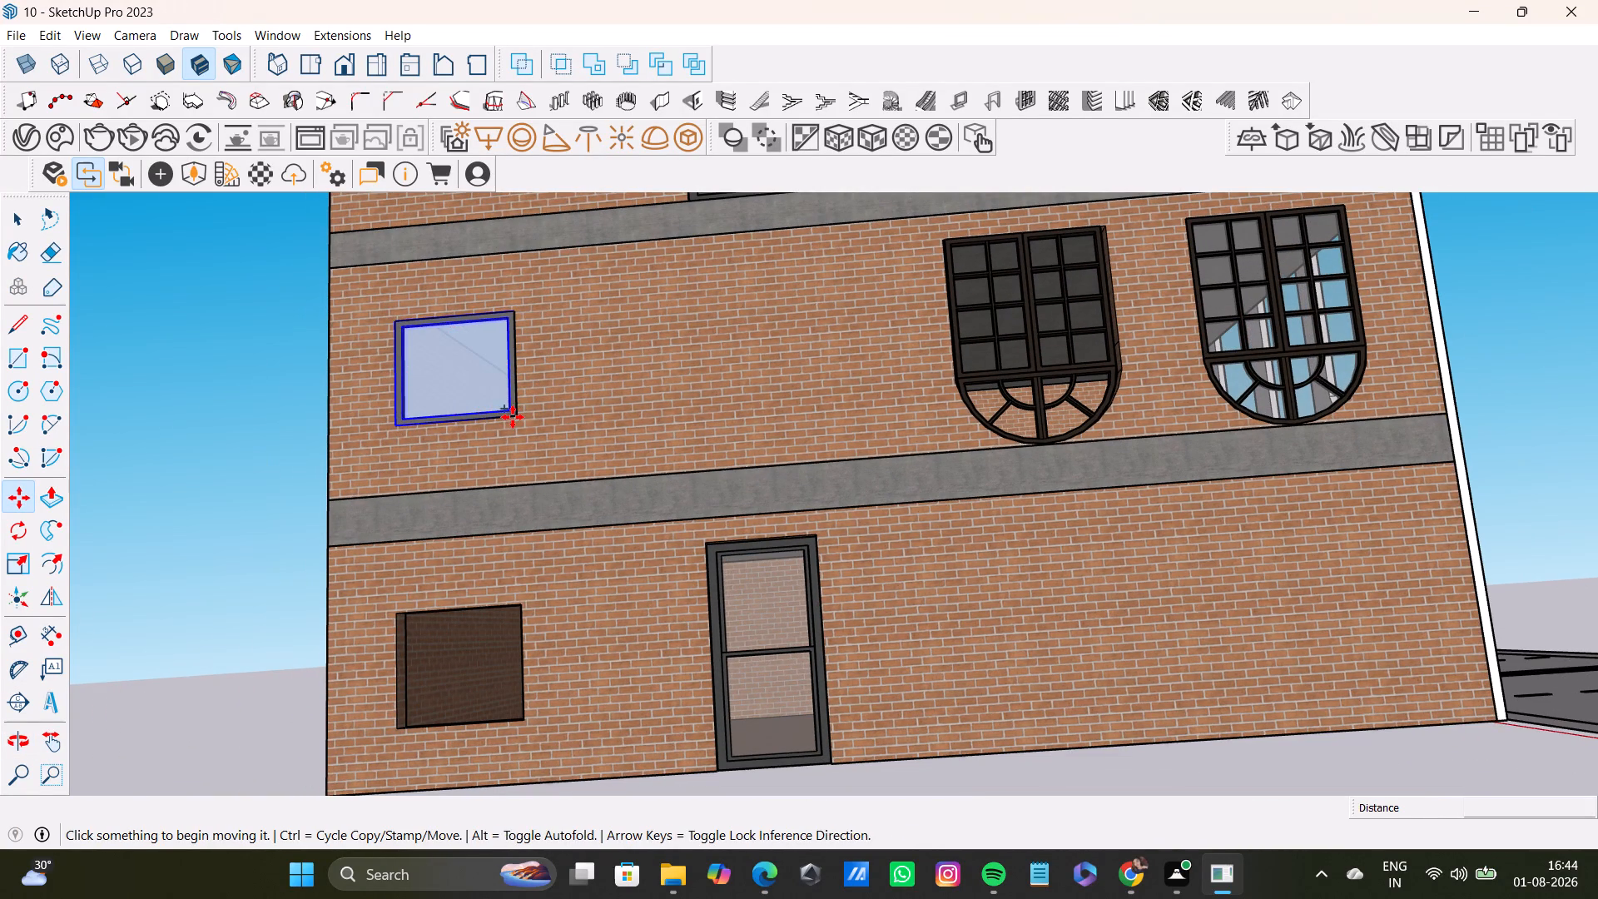
left_click(528, 713)
key("space")
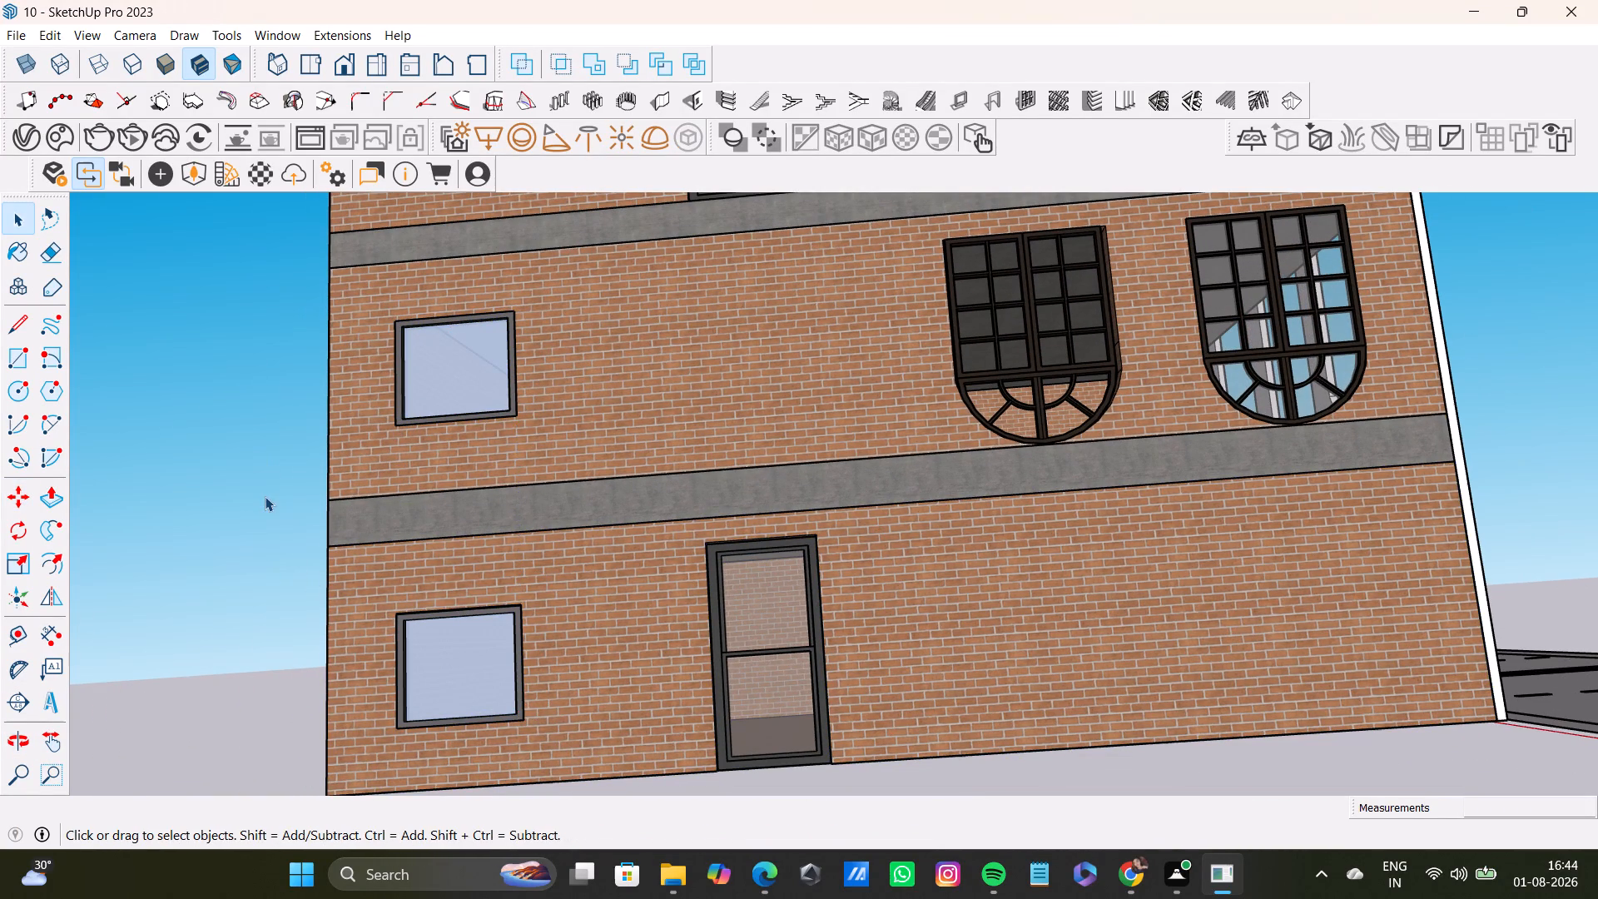
Copy the ground-floor square window up into the remaining empty square opening on the floor below the top one.
left_click(265, 496)
scroll(638, 529, "down", 14)
middle_click_drag(1033, 542, 757, 629)
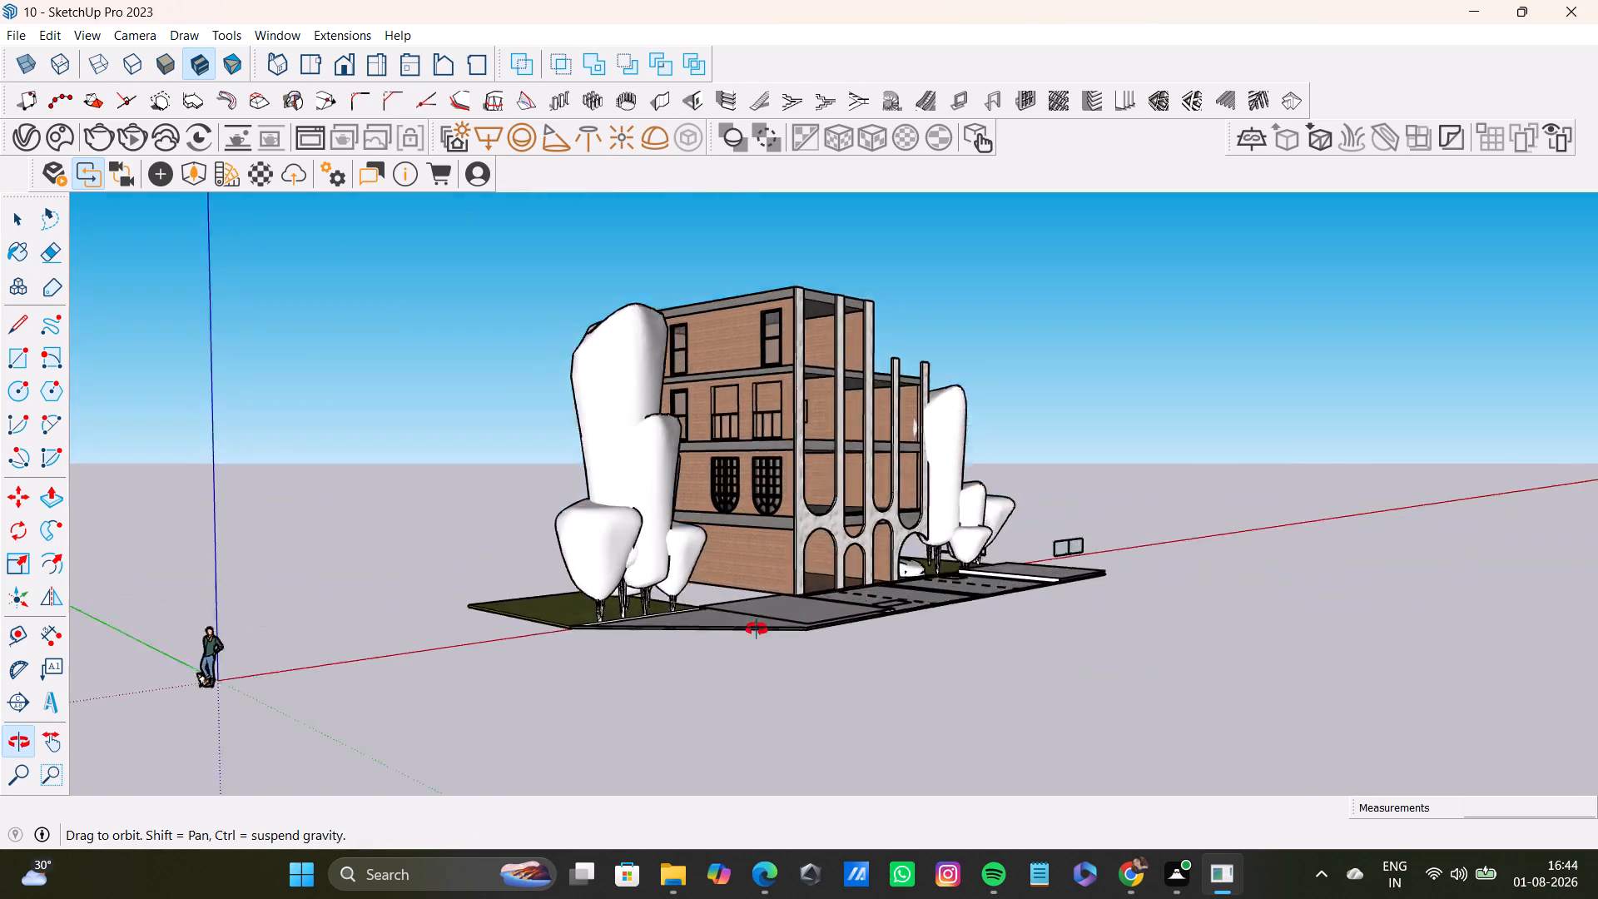
middle_click_drag(757, 629, 891, 782)
left_click(618, 543)
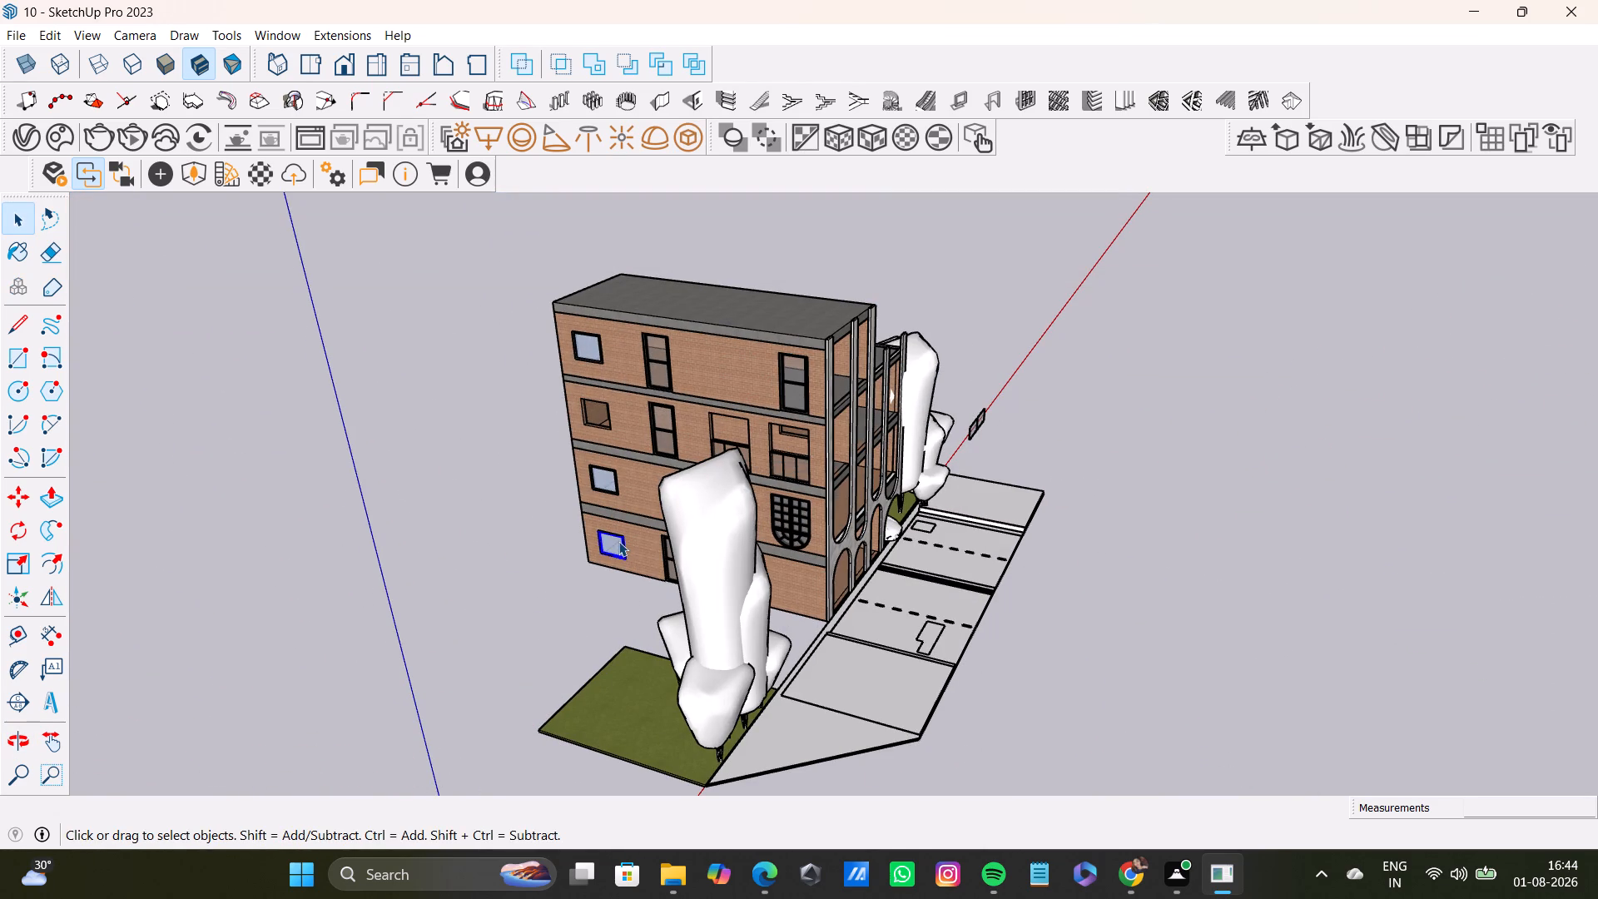
key("m")
left_click(631, 554)
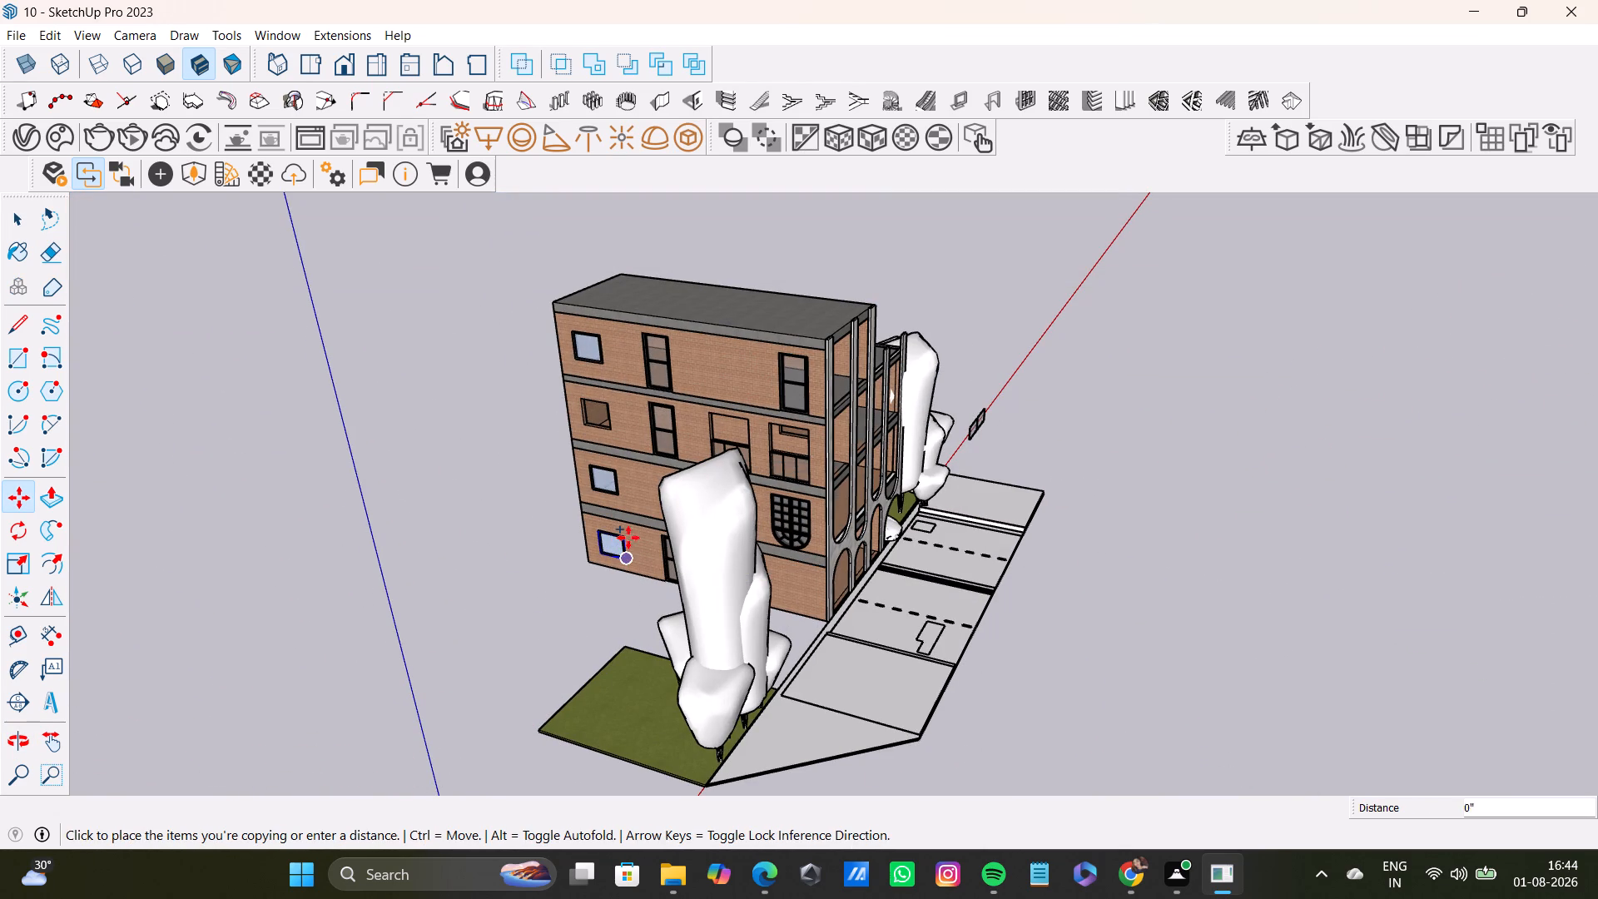
left_click(611, 427)
key("space")
left_click(487, 509)
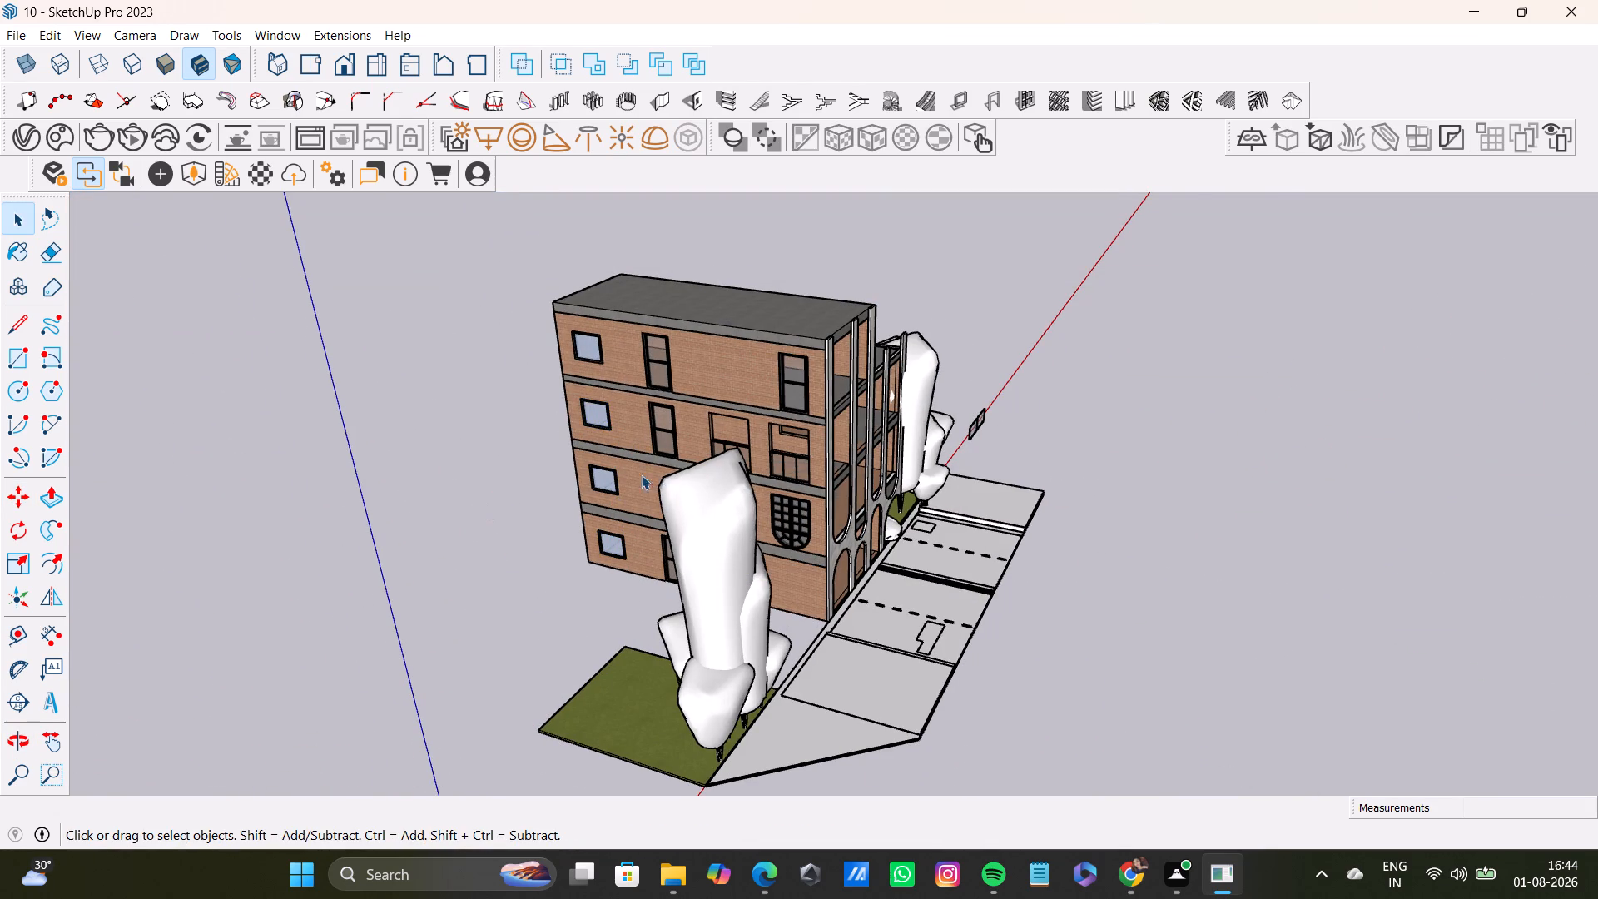
Delete the road-markings group lying on the road in front of the arched facade.
scroll(567, 432, "up", 8)
scroll(656, 393, "down", 8)
middle_click_drag(865, 456, 592, 375)
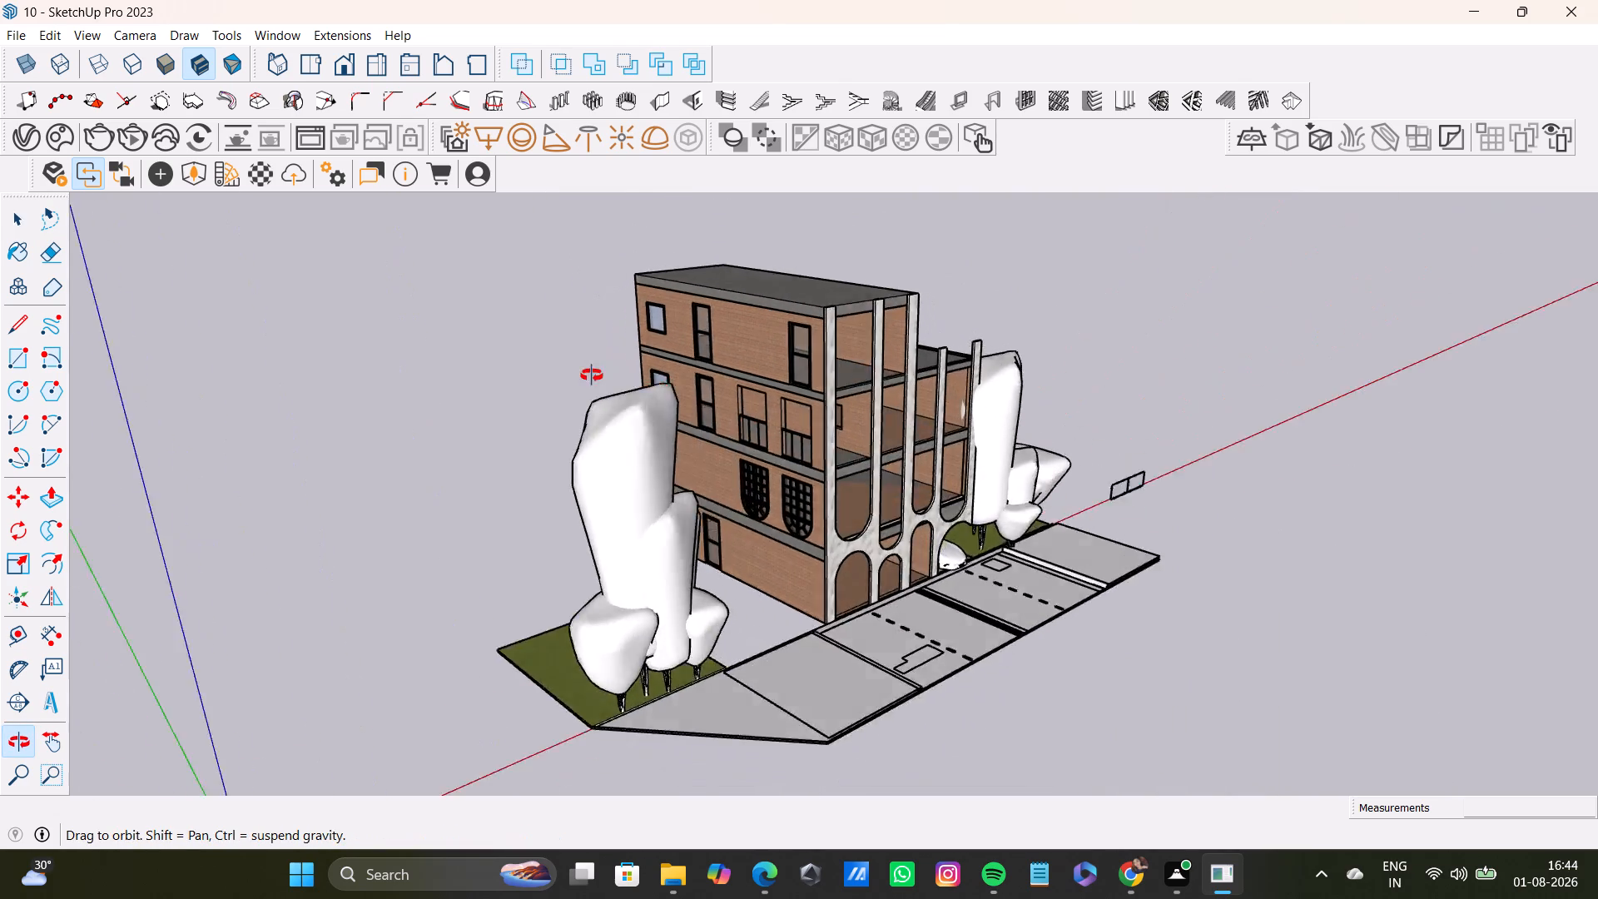
middle_click_drag(592, 375, 1079, 384)
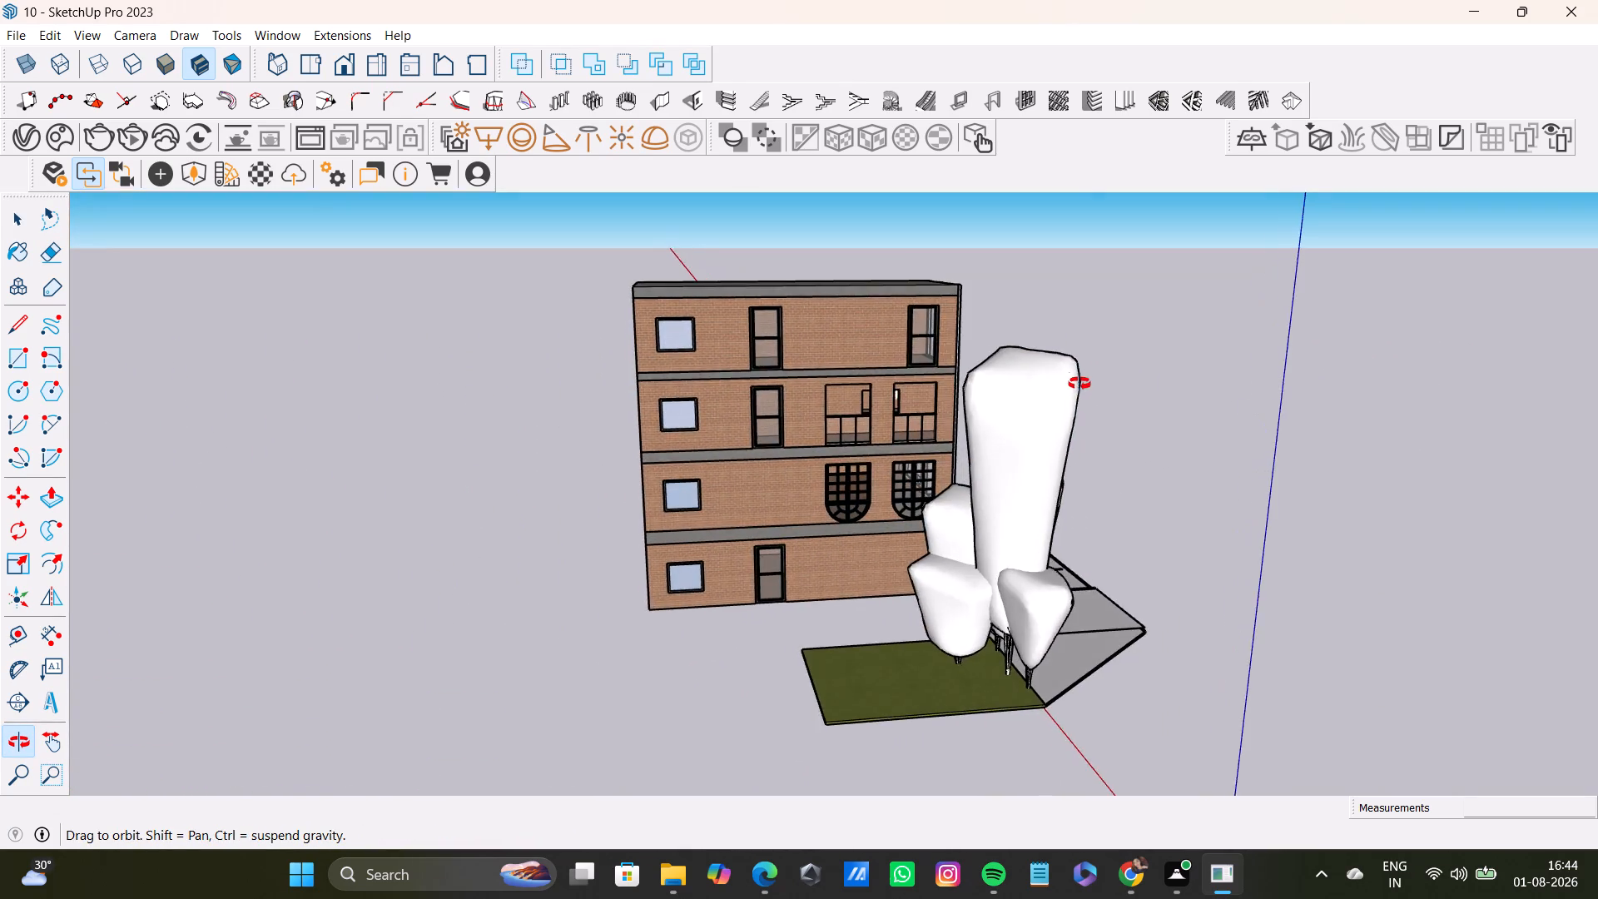
middle_click_drag(1079, 384, 449, 451)
scroll(656, 445, "up", 3)
middle_click_drag(846, 442, 668, 345)
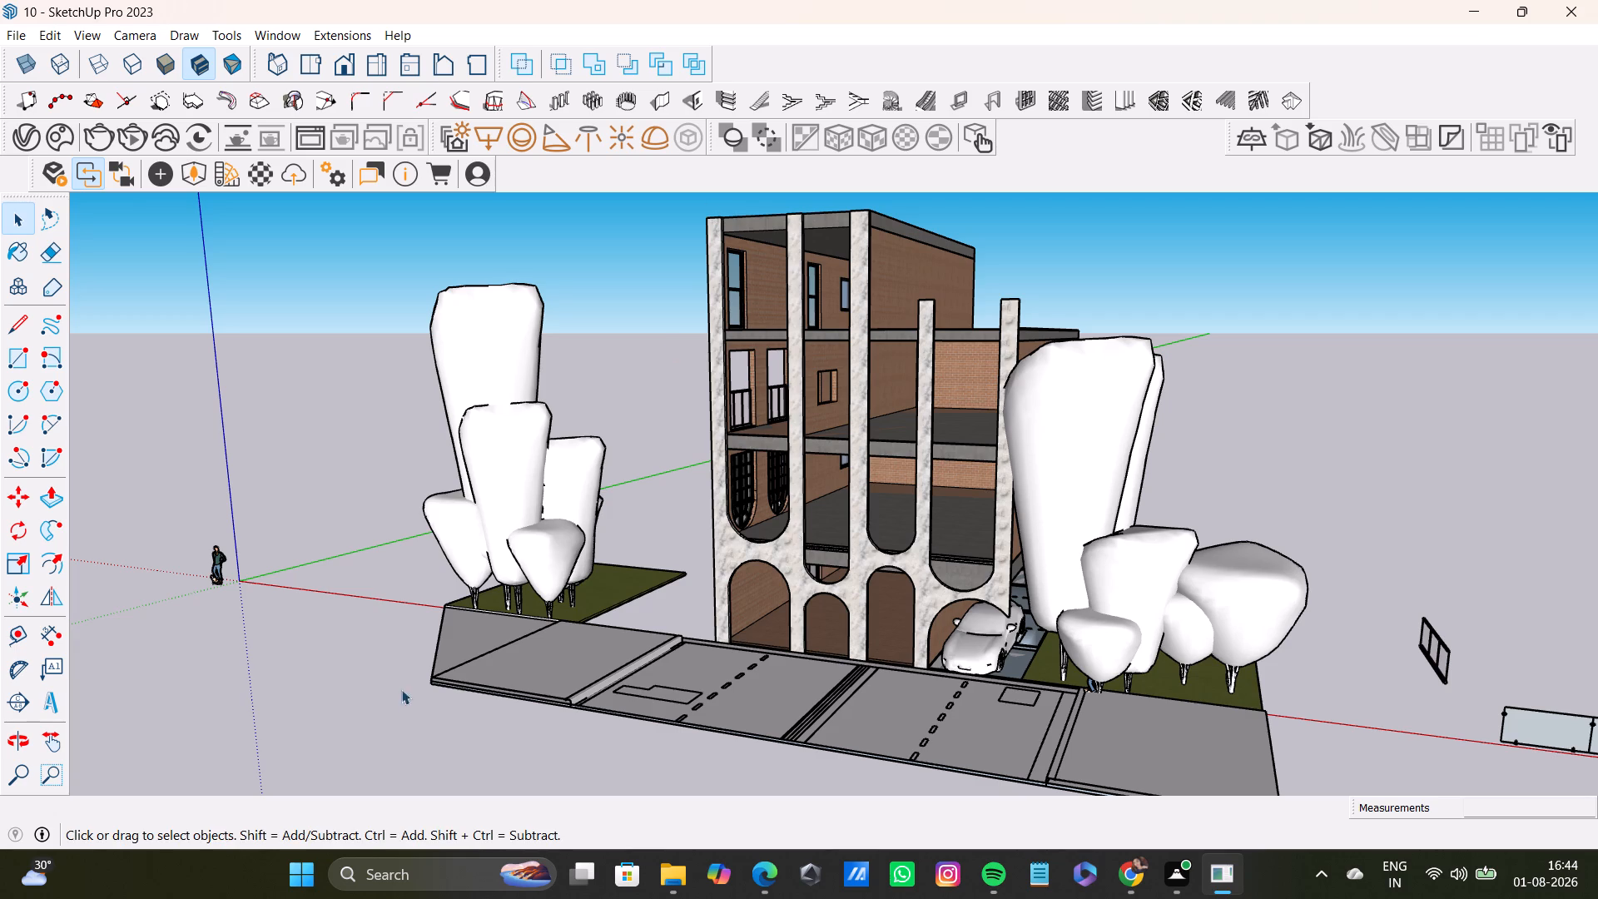
left_click(543, 661)
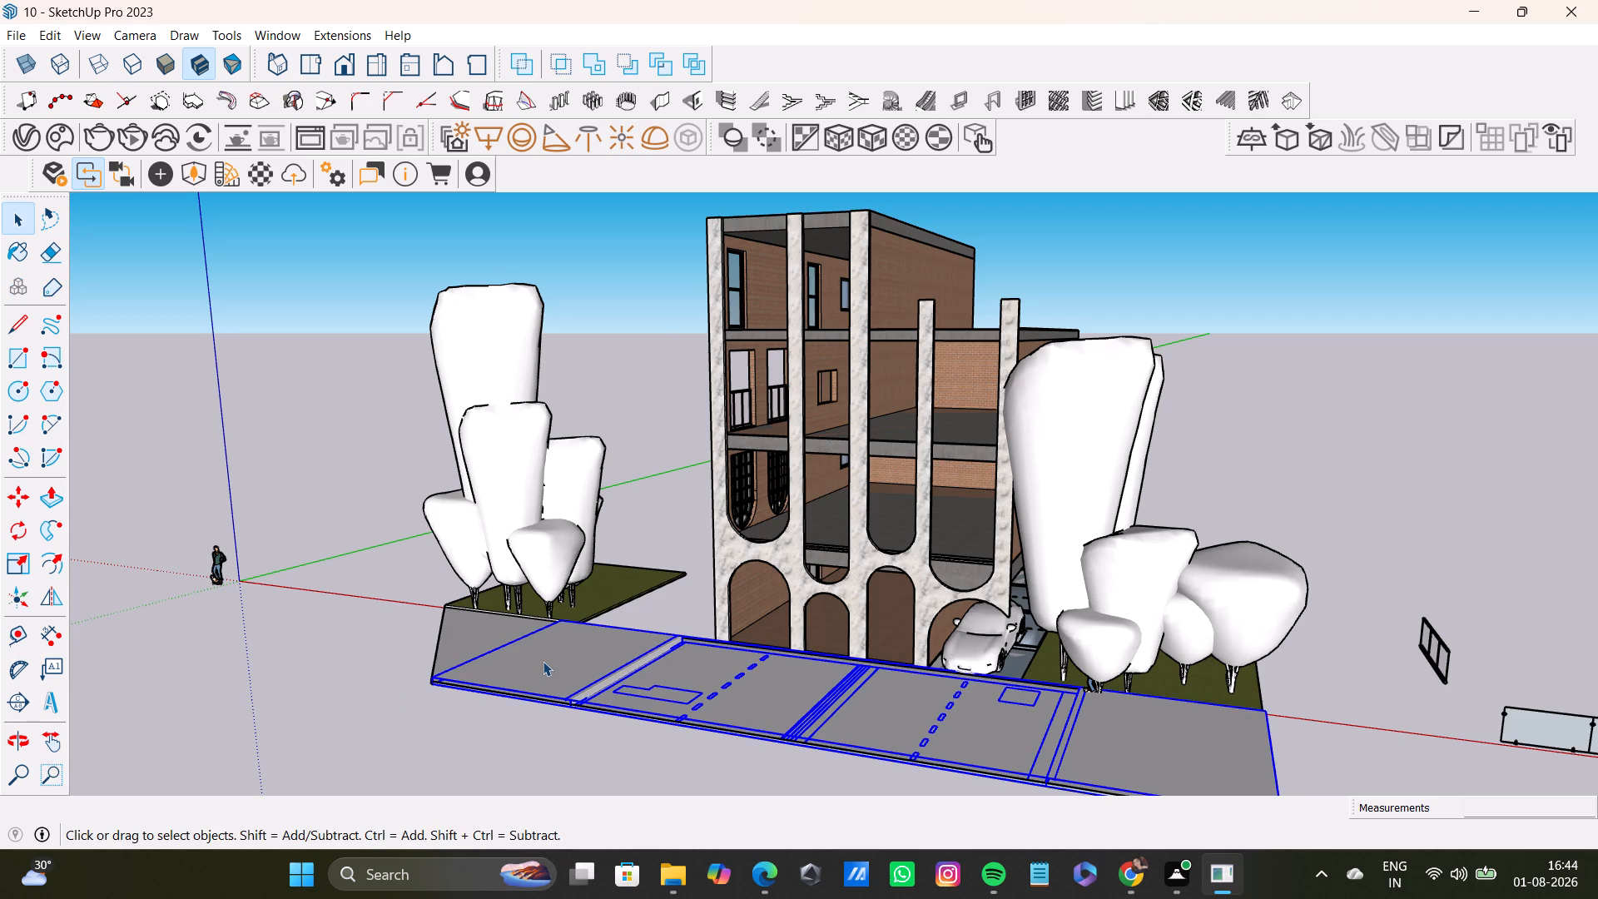
key("Delete")
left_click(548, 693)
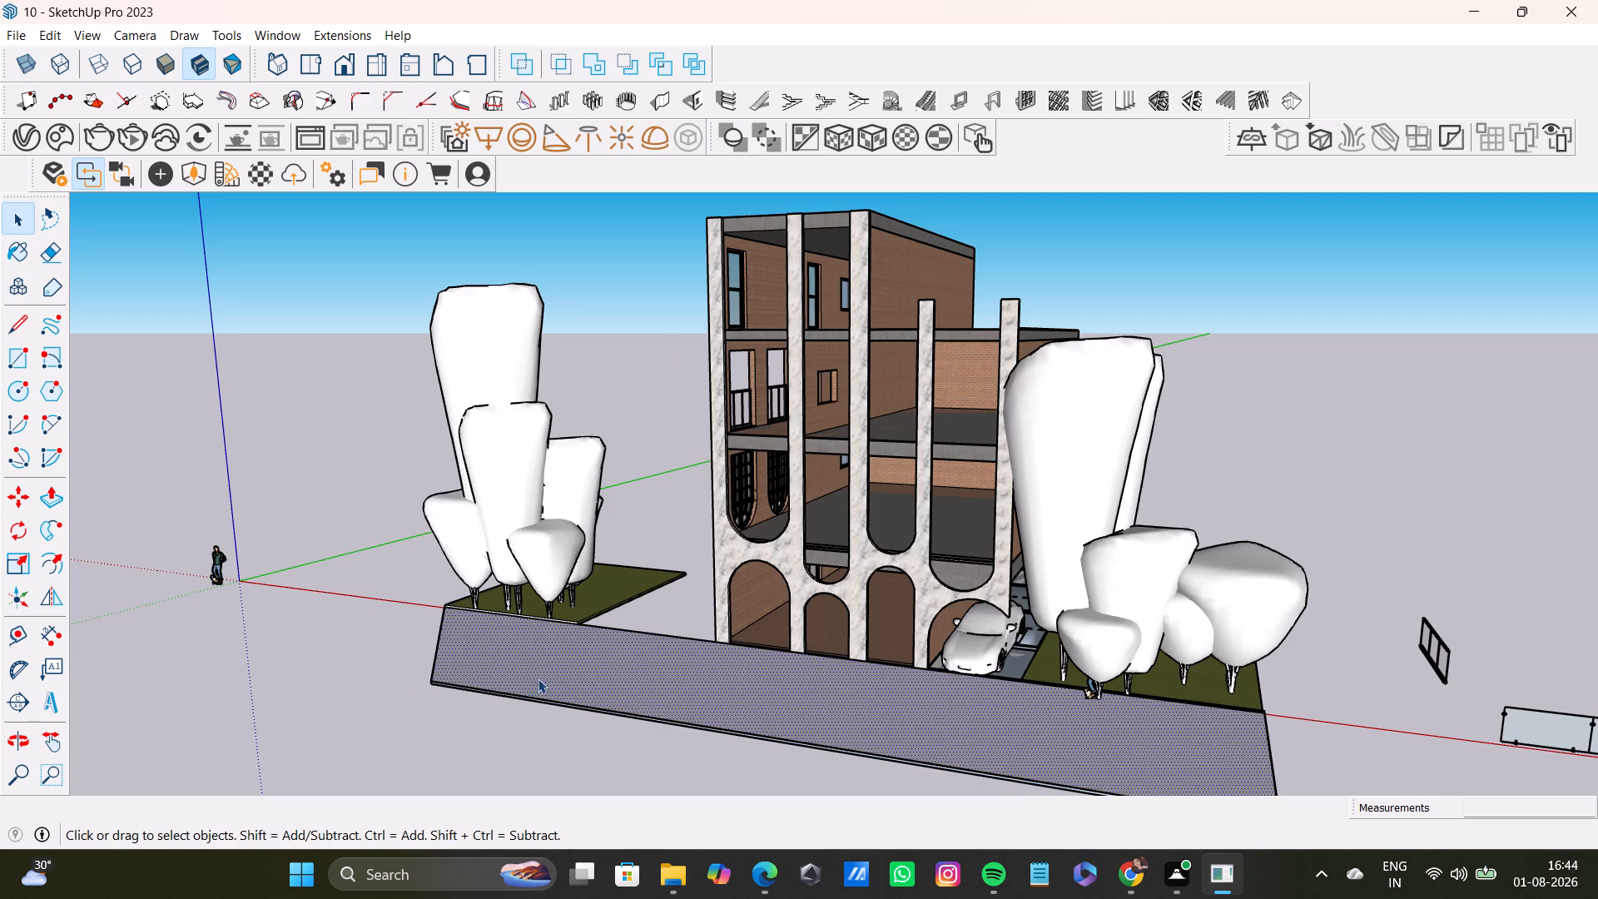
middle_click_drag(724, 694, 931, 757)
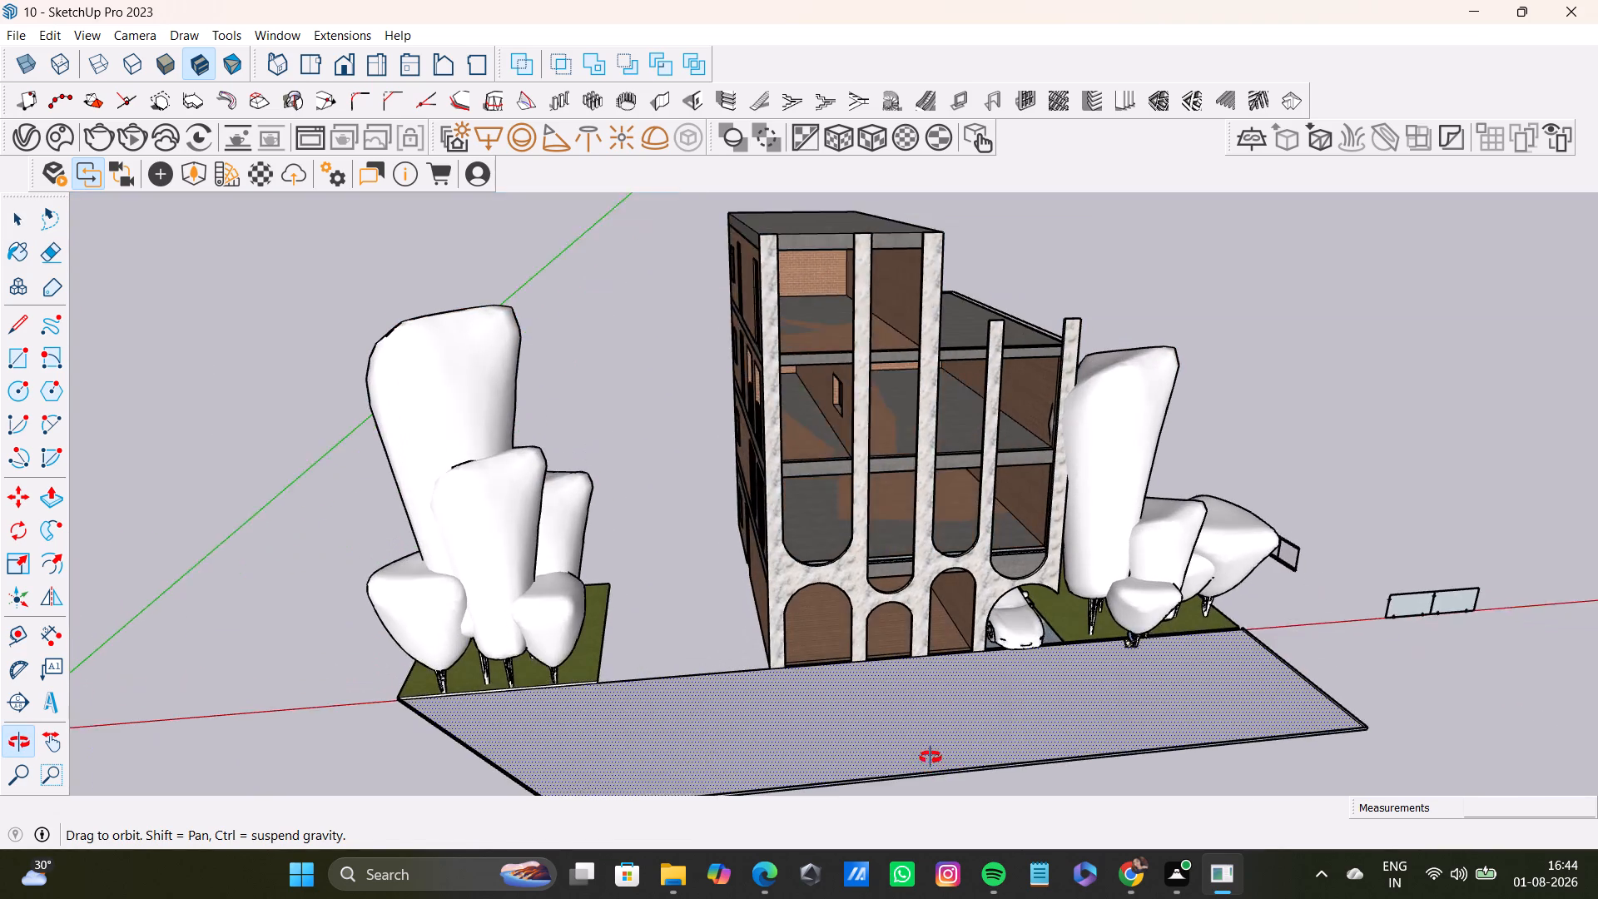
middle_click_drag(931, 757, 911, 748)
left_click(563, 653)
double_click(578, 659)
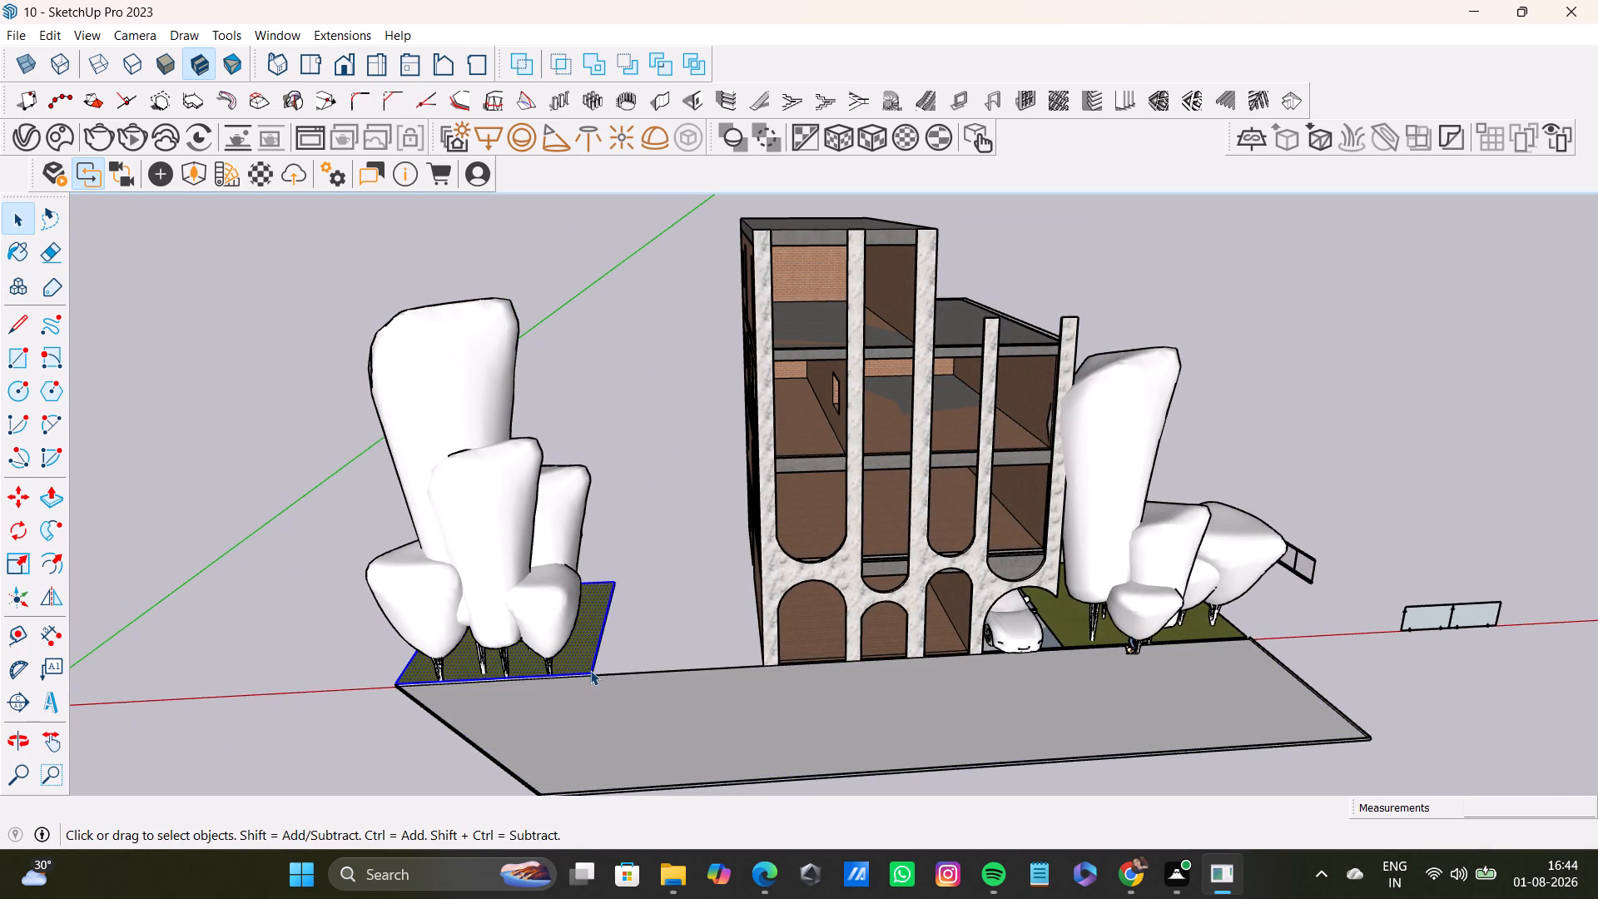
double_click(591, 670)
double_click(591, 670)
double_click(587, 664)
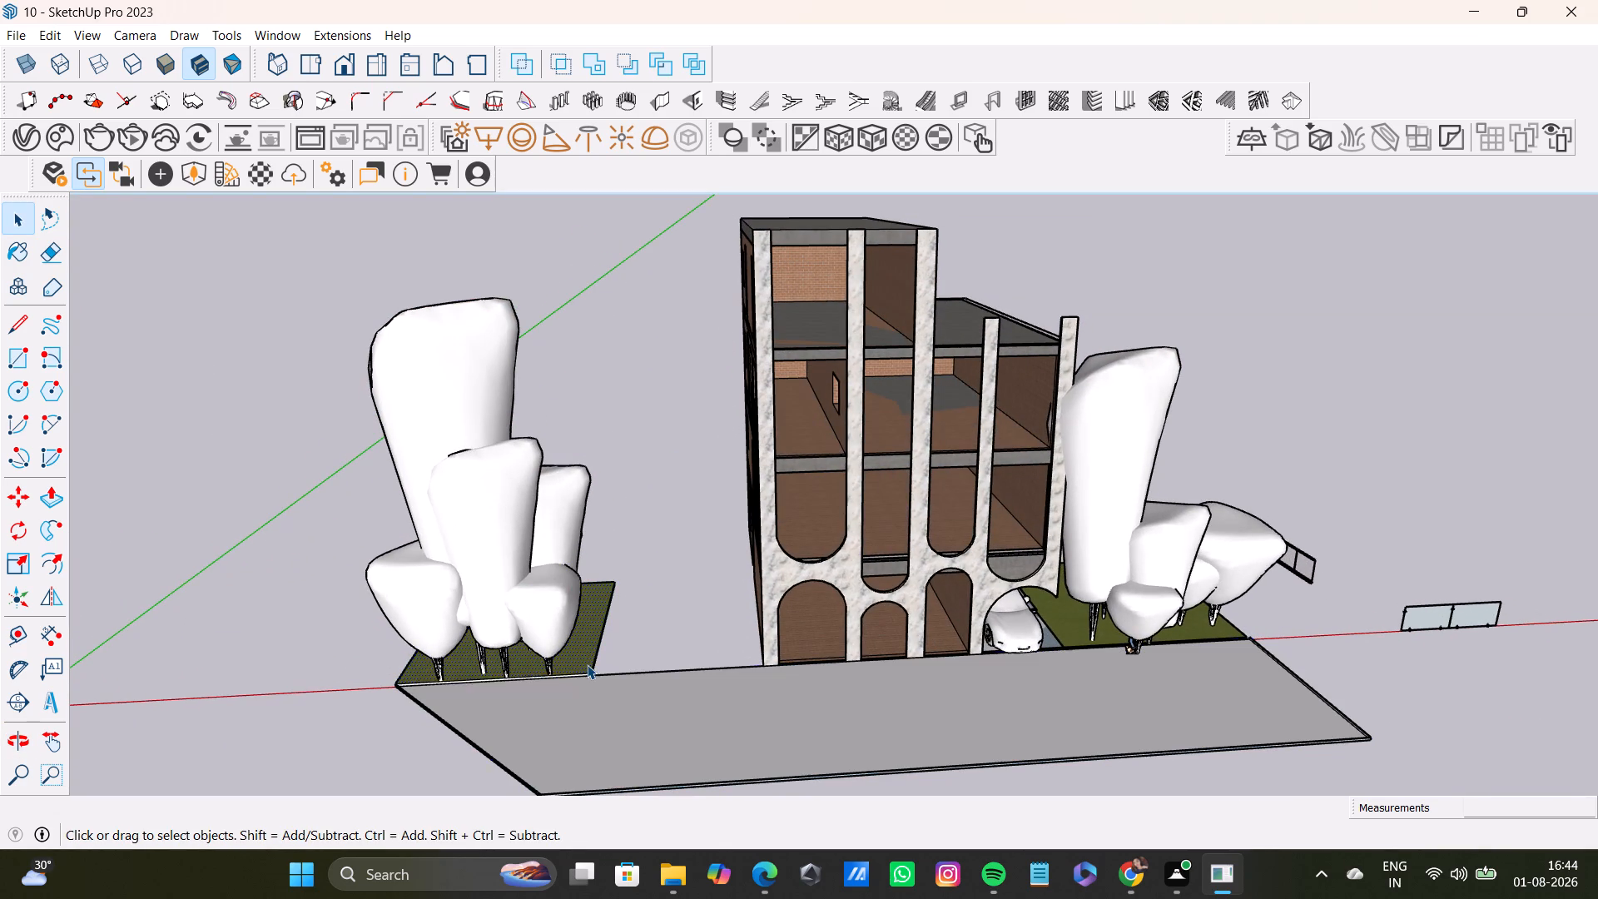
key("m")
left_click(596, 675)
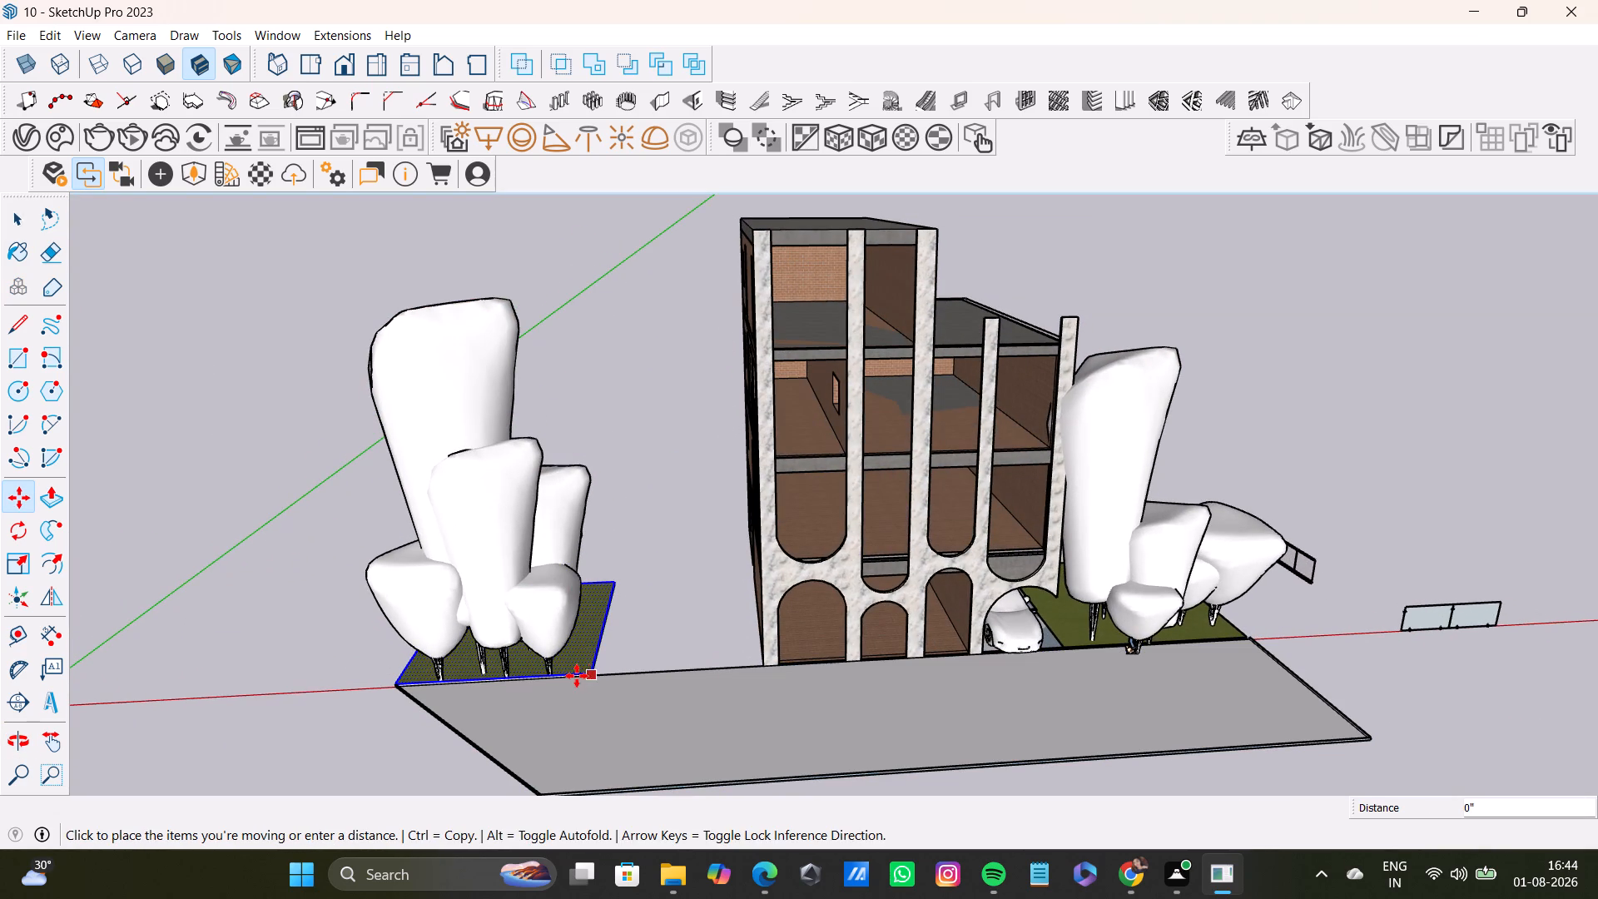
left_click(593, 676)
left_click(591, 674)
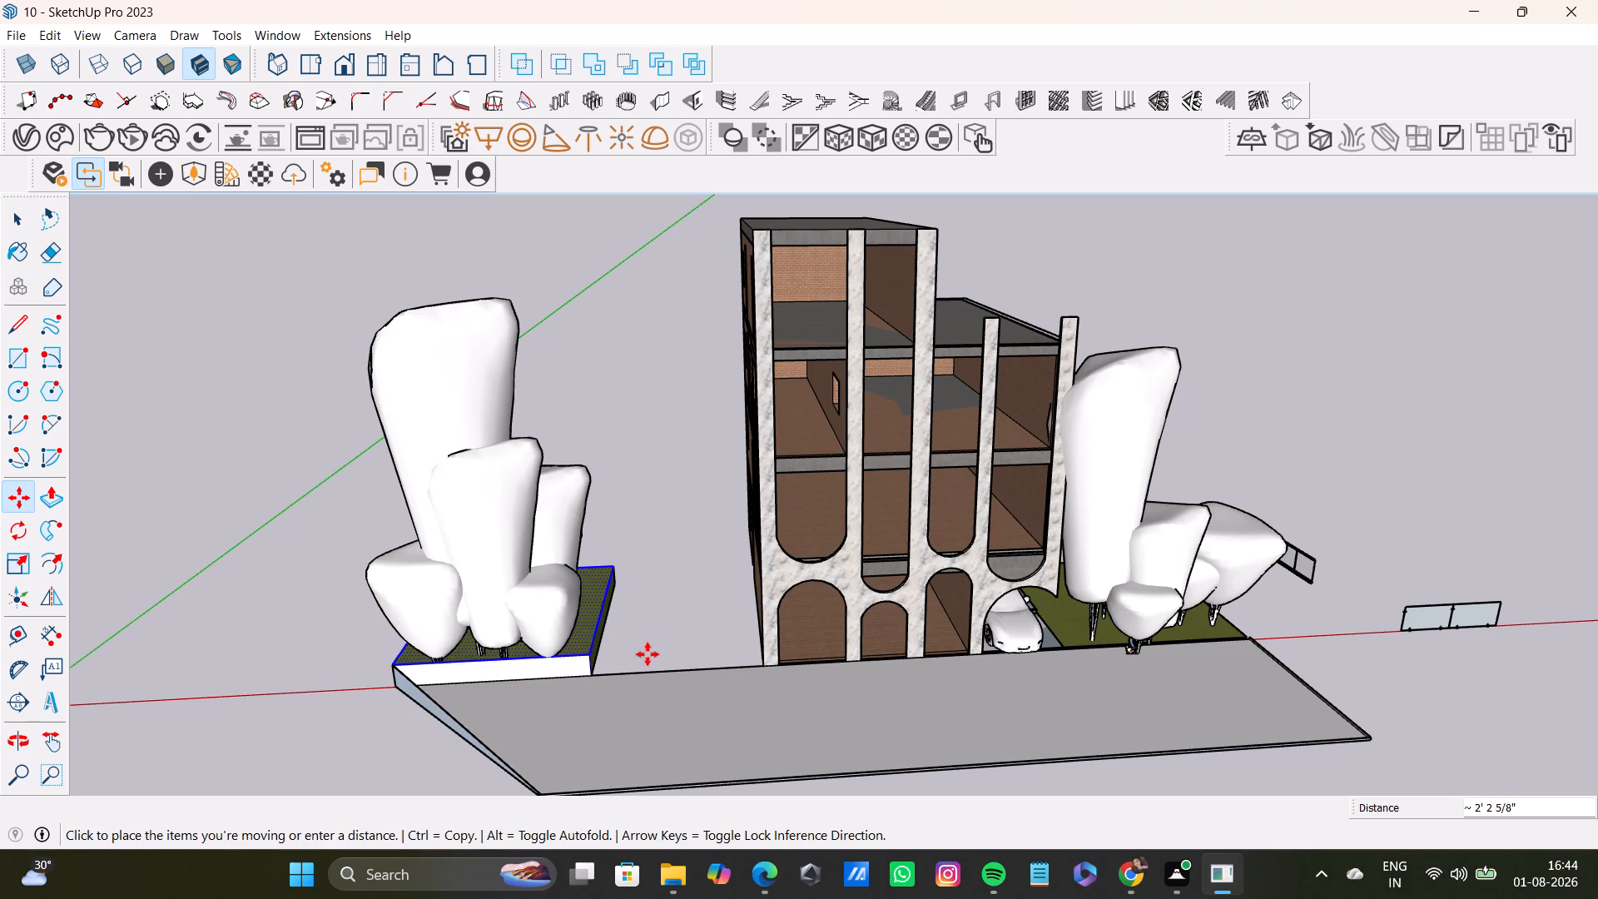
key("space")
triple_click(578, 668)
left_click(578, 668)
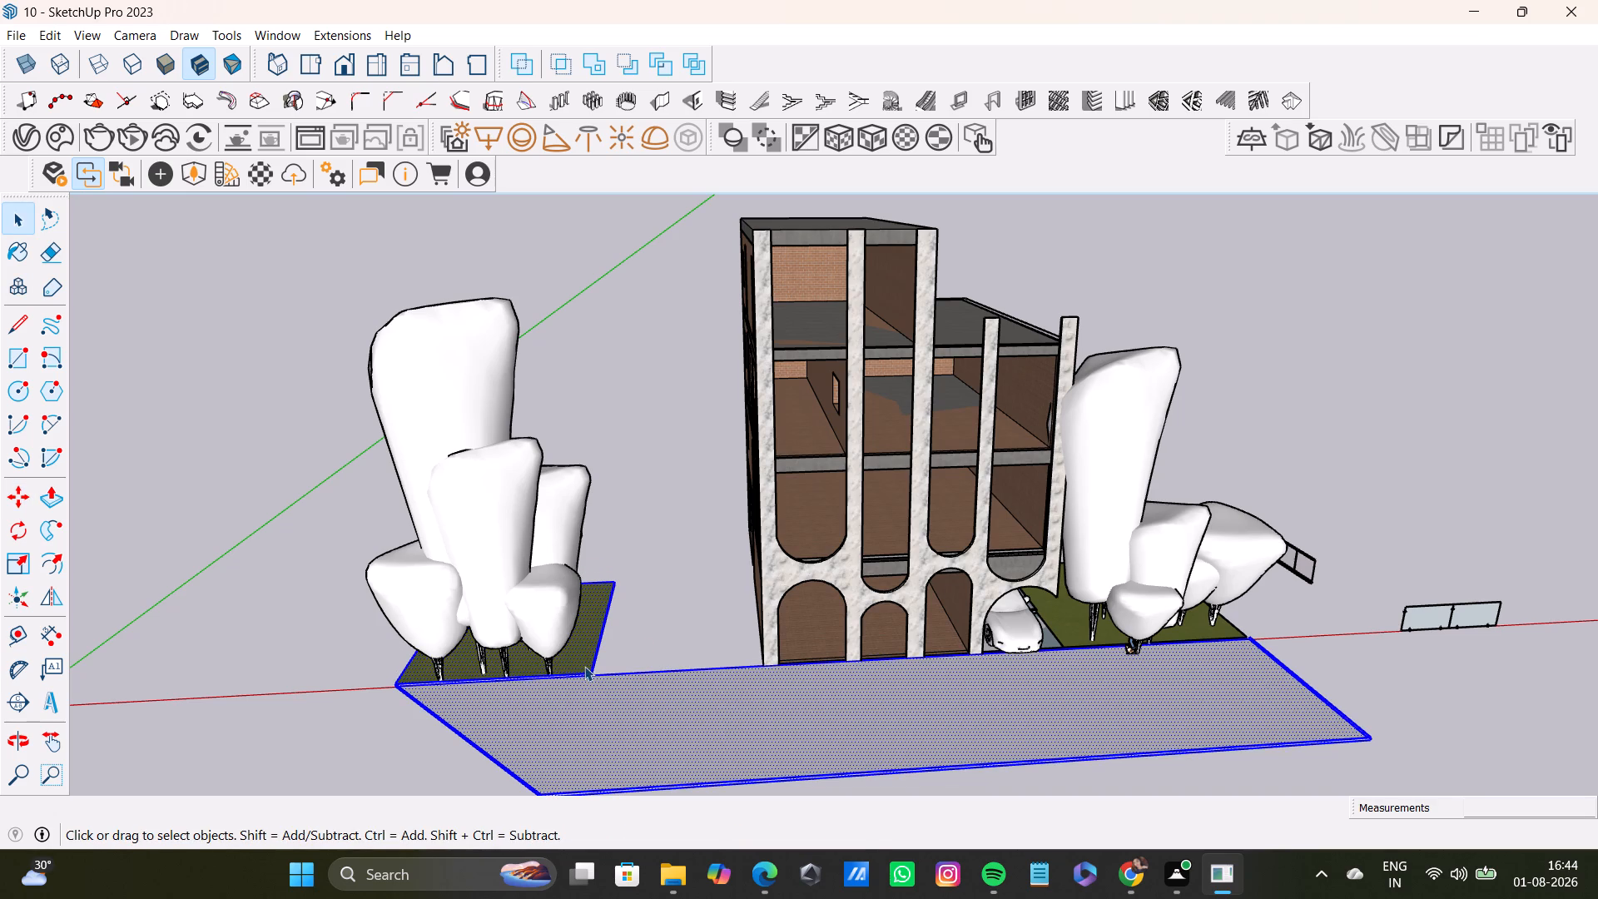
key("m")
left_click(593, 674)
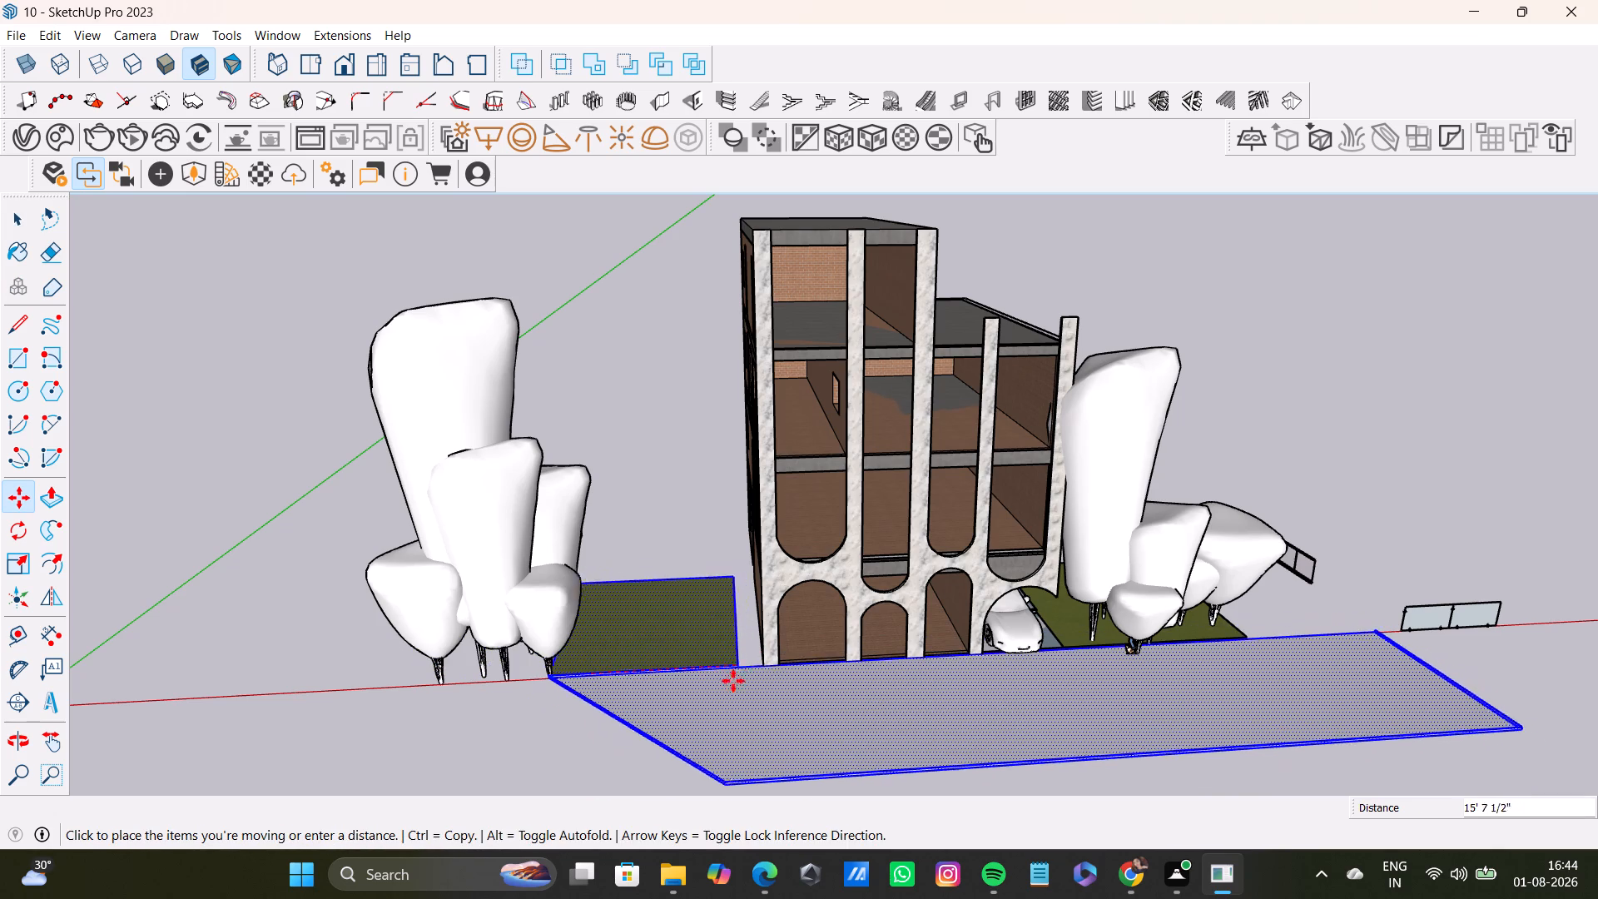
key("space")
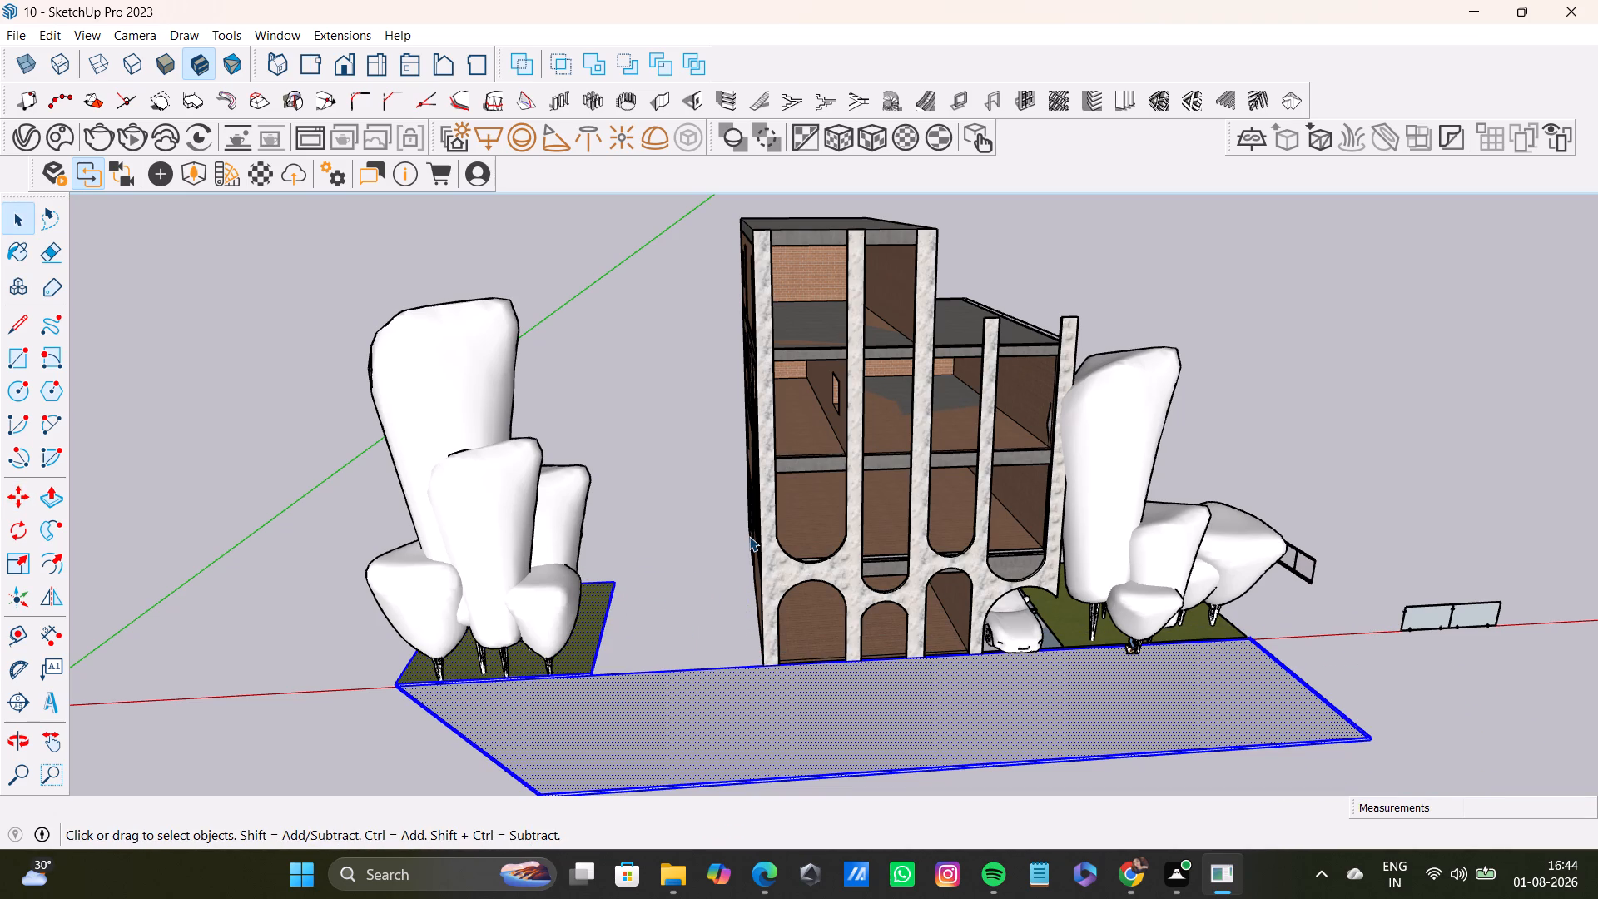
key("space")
Delete the plain road slab in front of the building, including its face and outer boundary edges.
triple_click(705, 734)
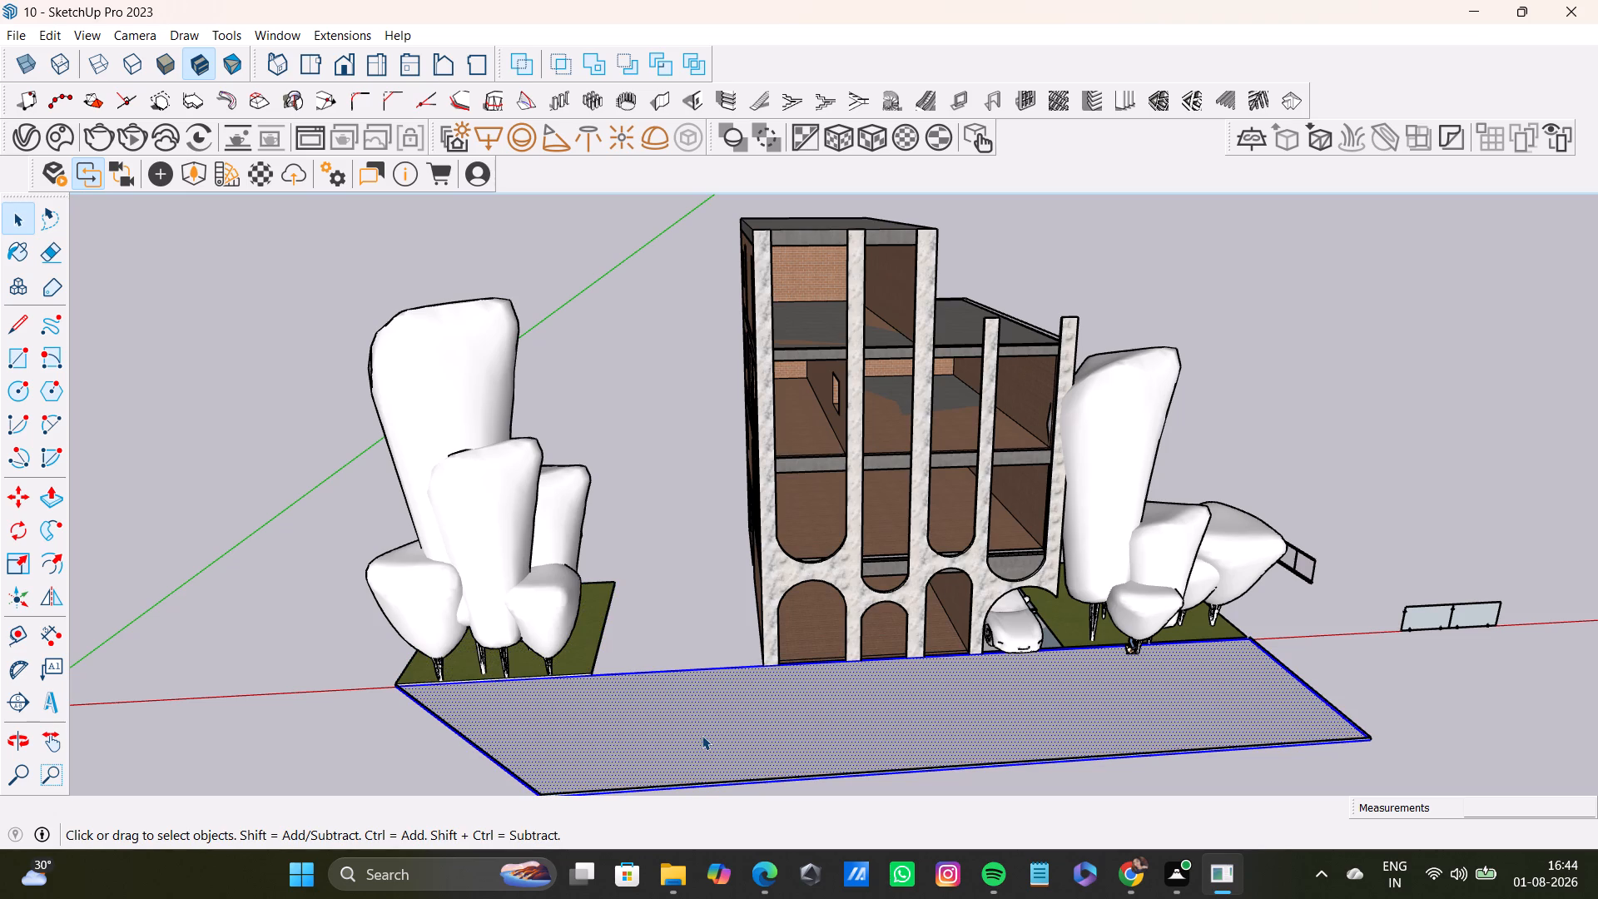
key("Delete")
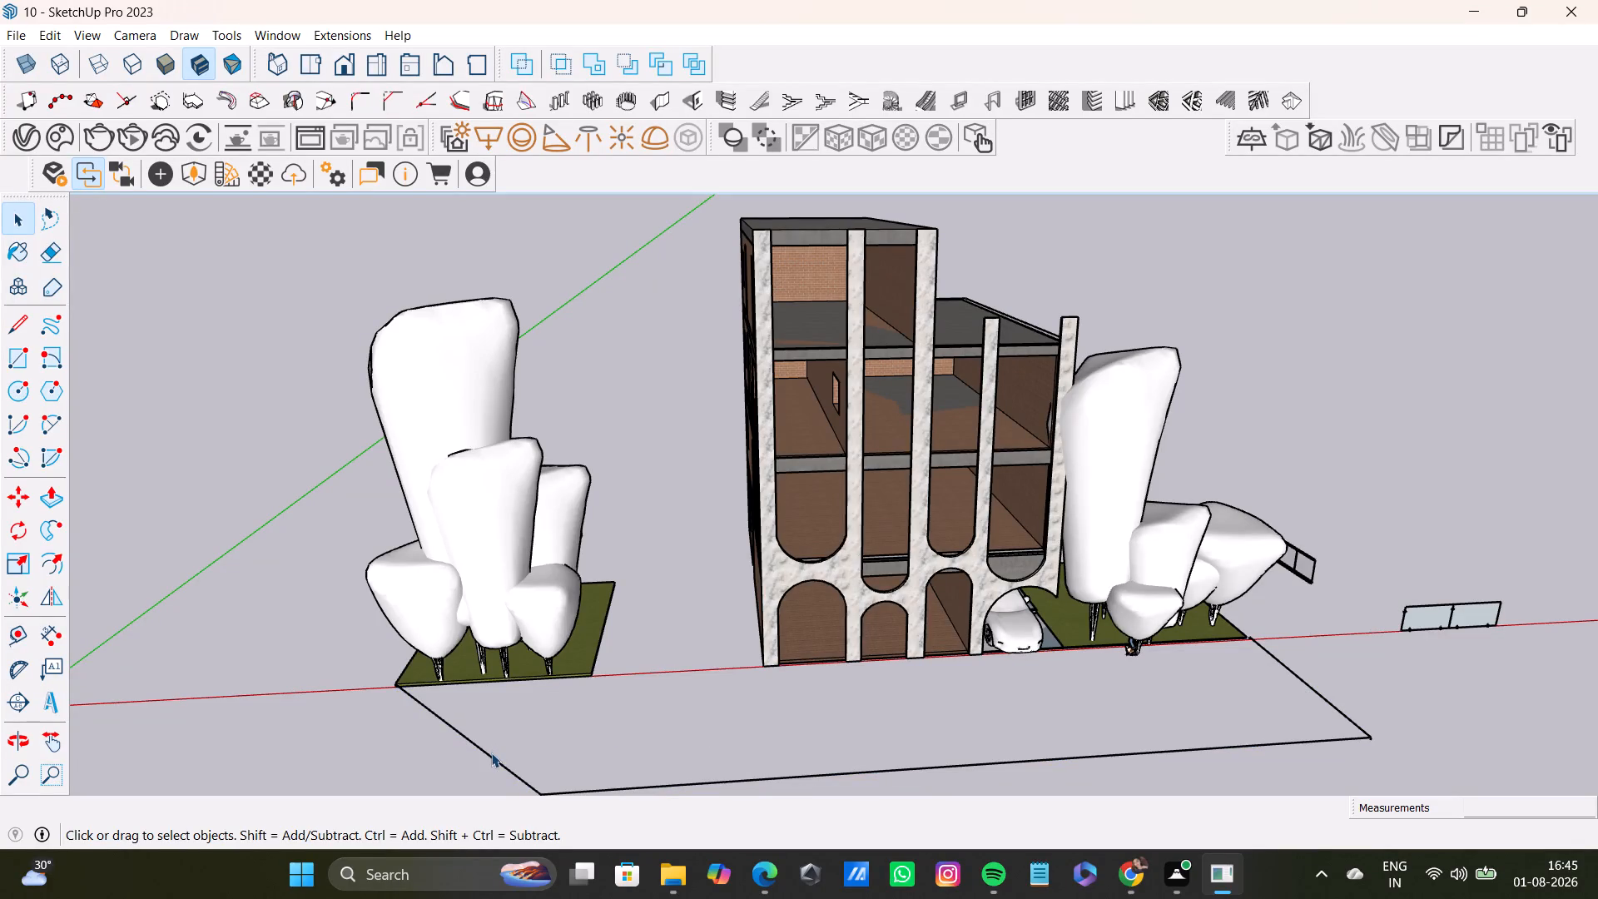
left_click(491, 753)
key("Delete")
left_click(982, 767)
key("Delete")
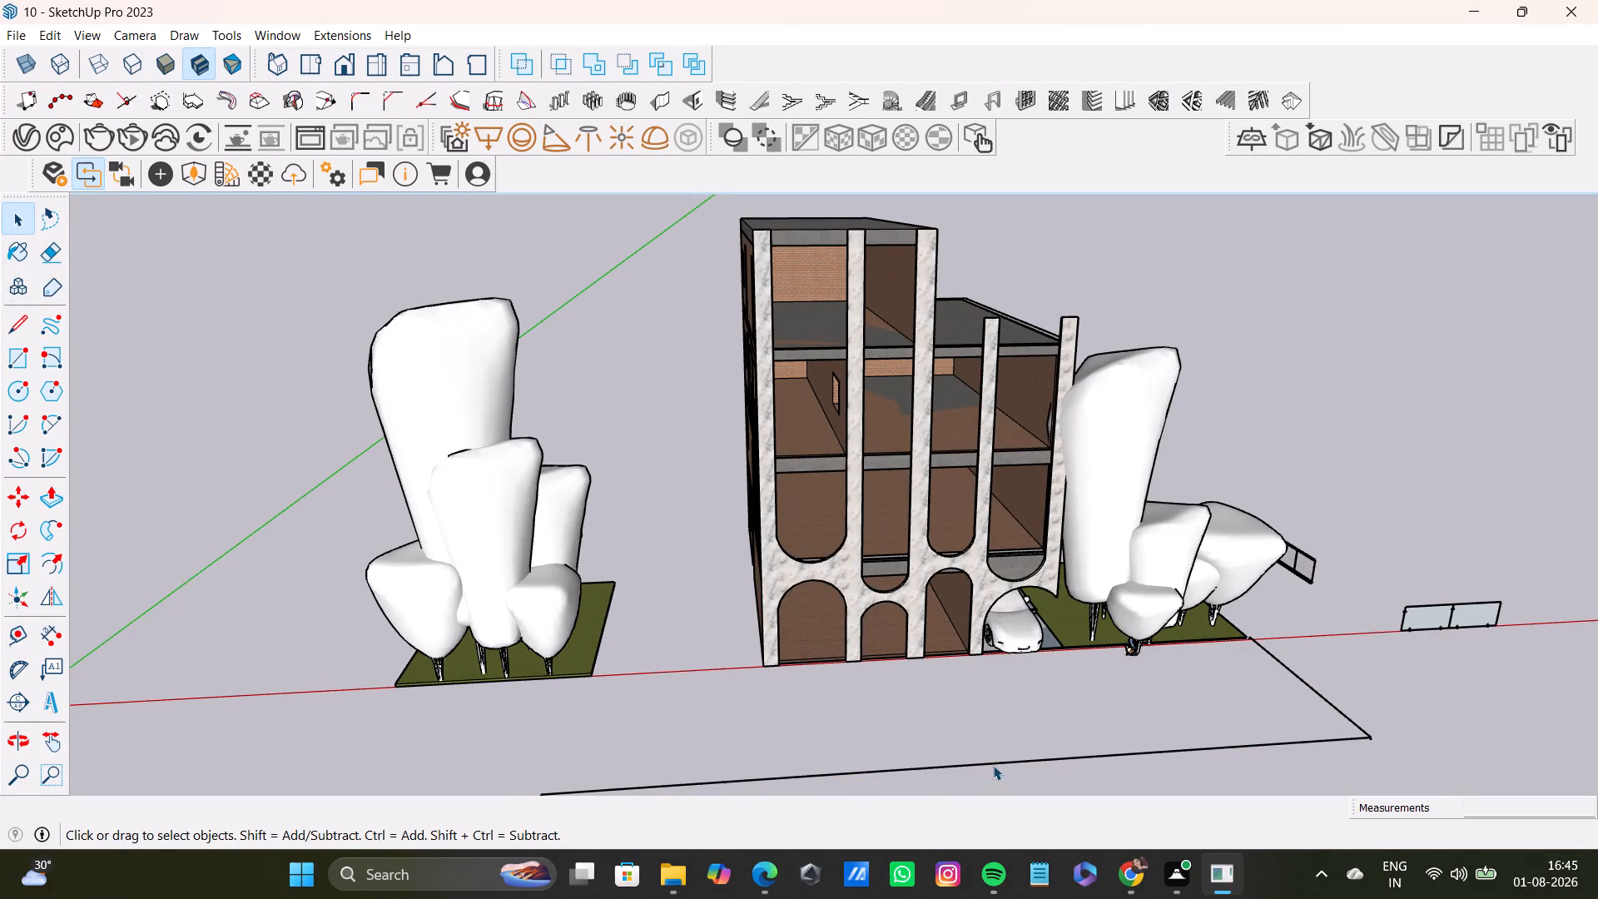
left_click(1005, 762)
key("Delete")
left_click(1347, 714)
key("Delete")
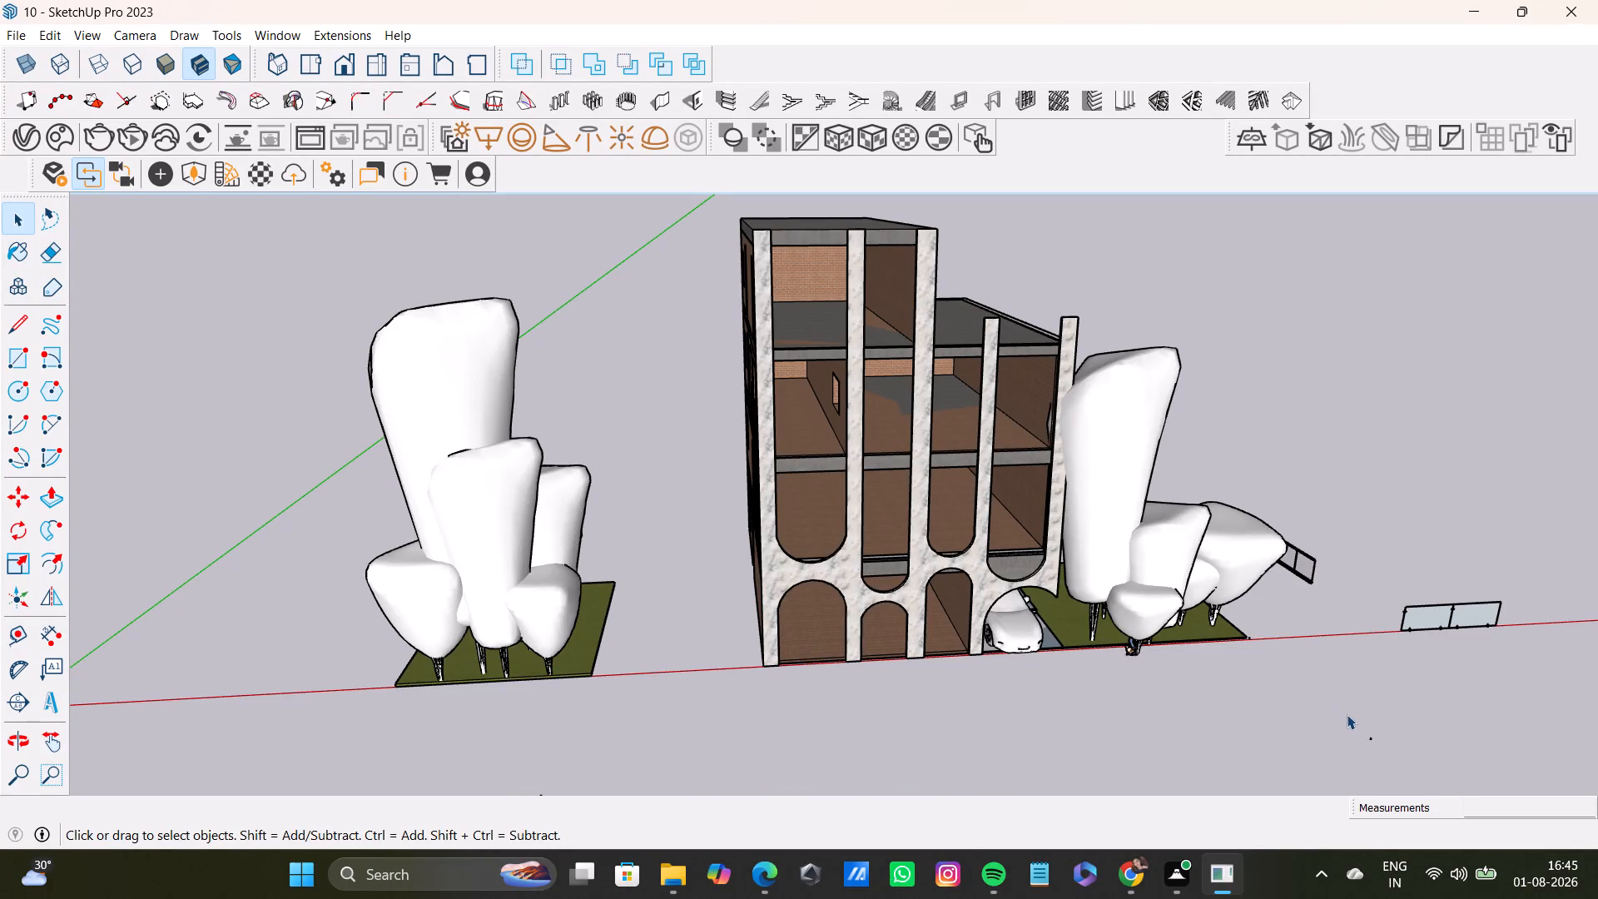
Delete the leftover edge stubs of the road near the car-side lawn's corner and at the road's far corner.
scroll(1258, 672, "up", 7)
left_click_drag(1235, 580, 1268, 662)
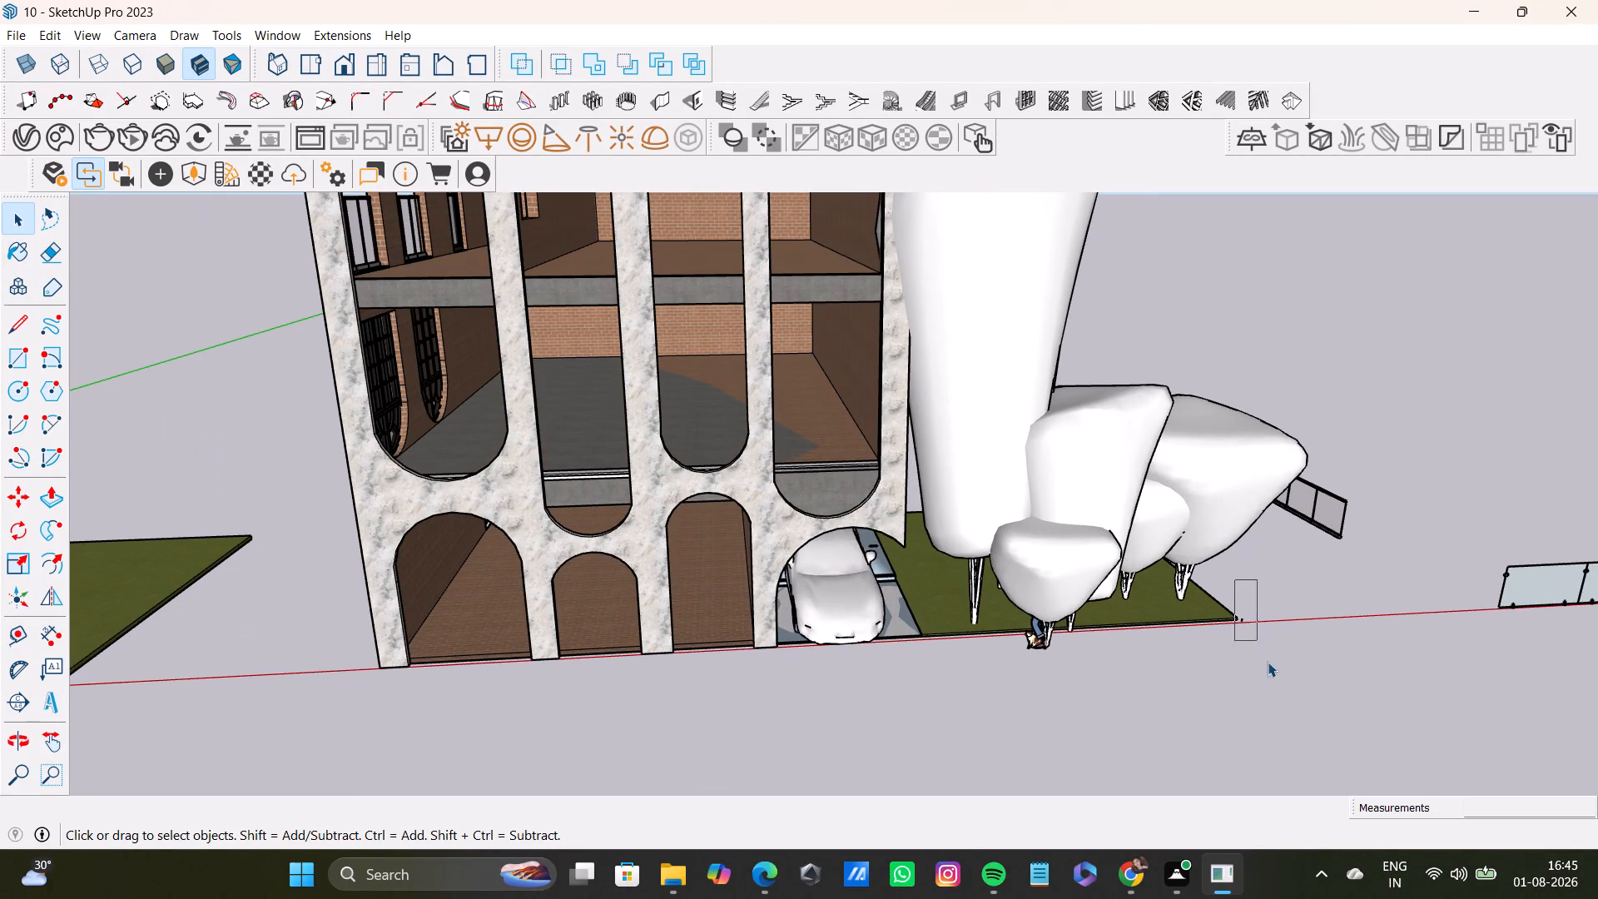
left_click_drag(1268, 662, 1280, 696)
key("Delete")
middle_click_drag(1228, 679, 1097, 462)
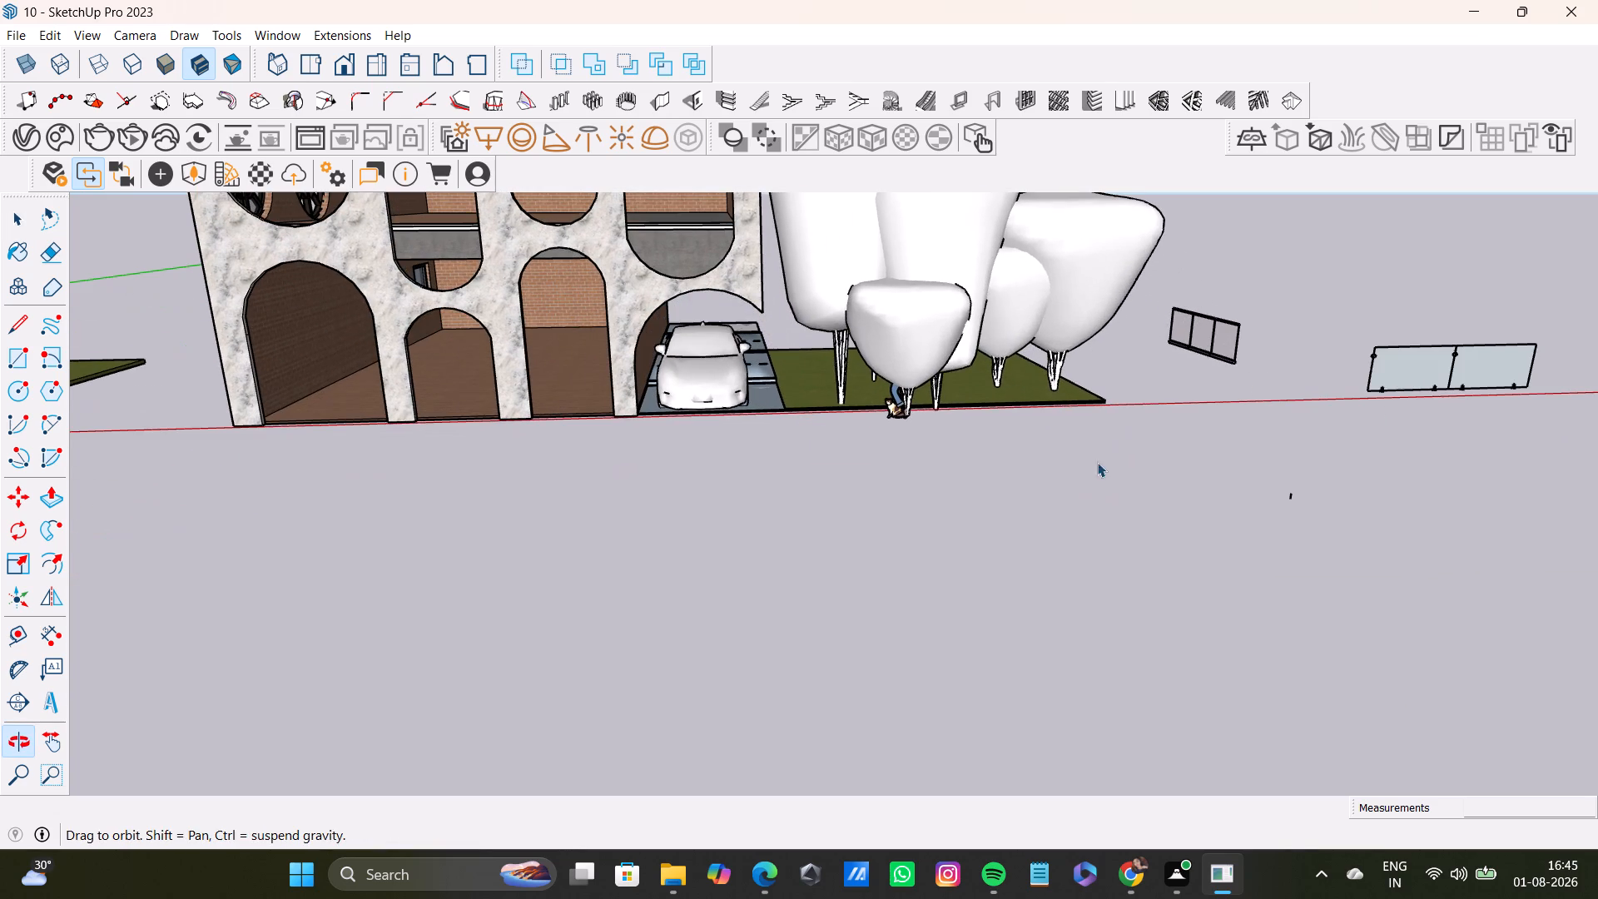
left_click_drag(1248, 445, 1375, 554)
key("Delete")
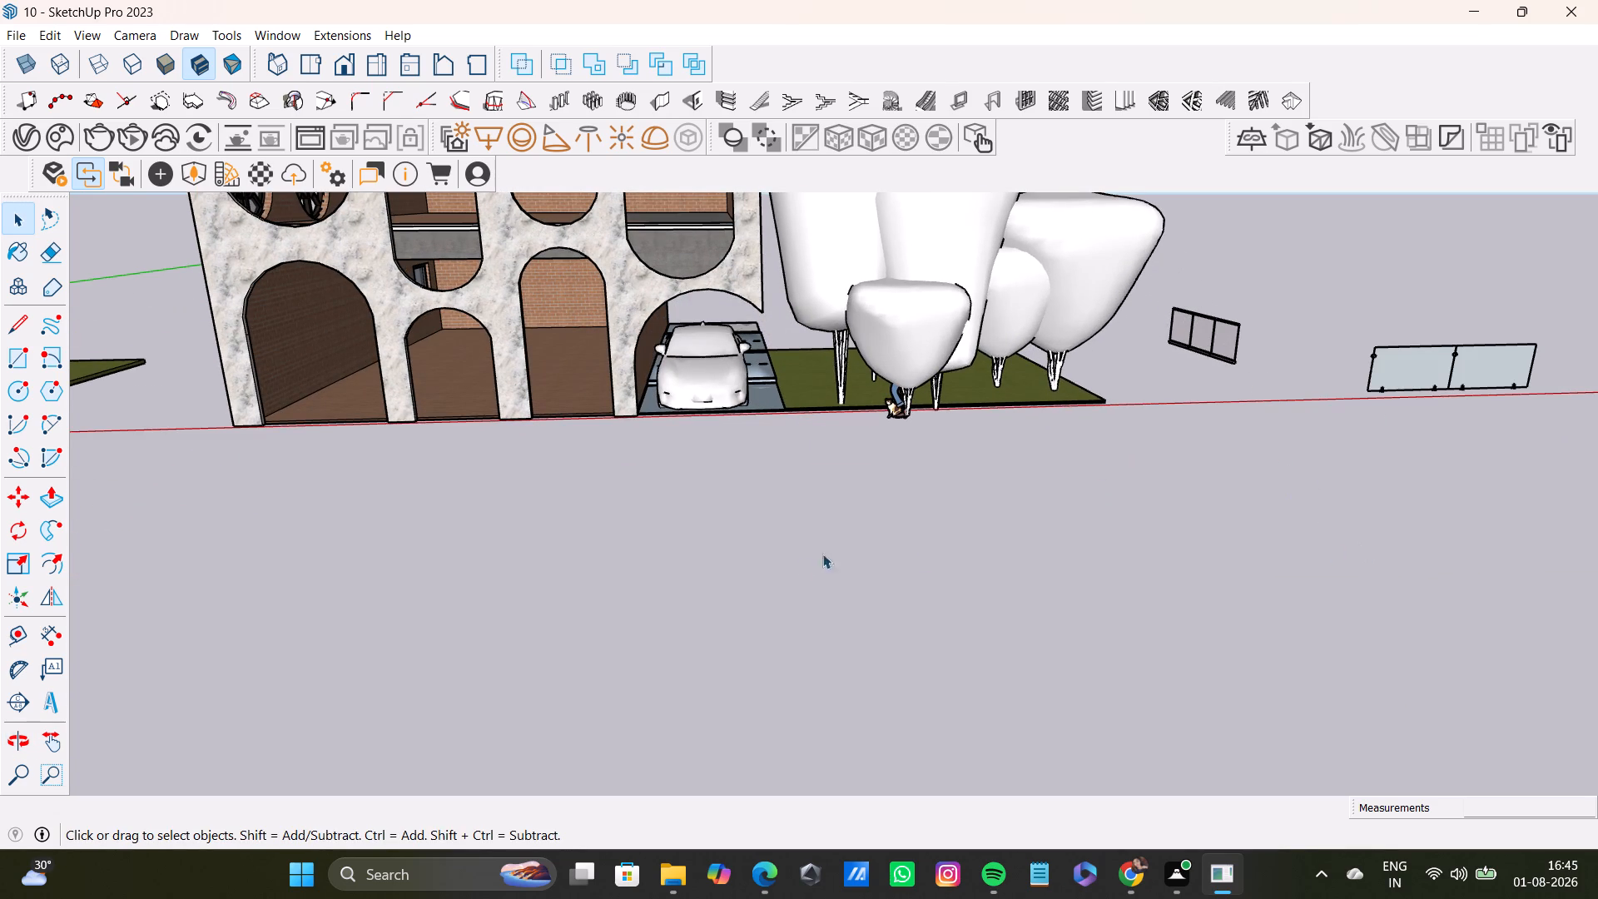
Move the detached lawn together with its trees along the red axis until its front corner meets the building's outer front pillar.
middle_click_drag(828, 549, 1125, 695, "shift")
scroll(686, 478, "up", 3)
scroll(686, 478, "down", 5)
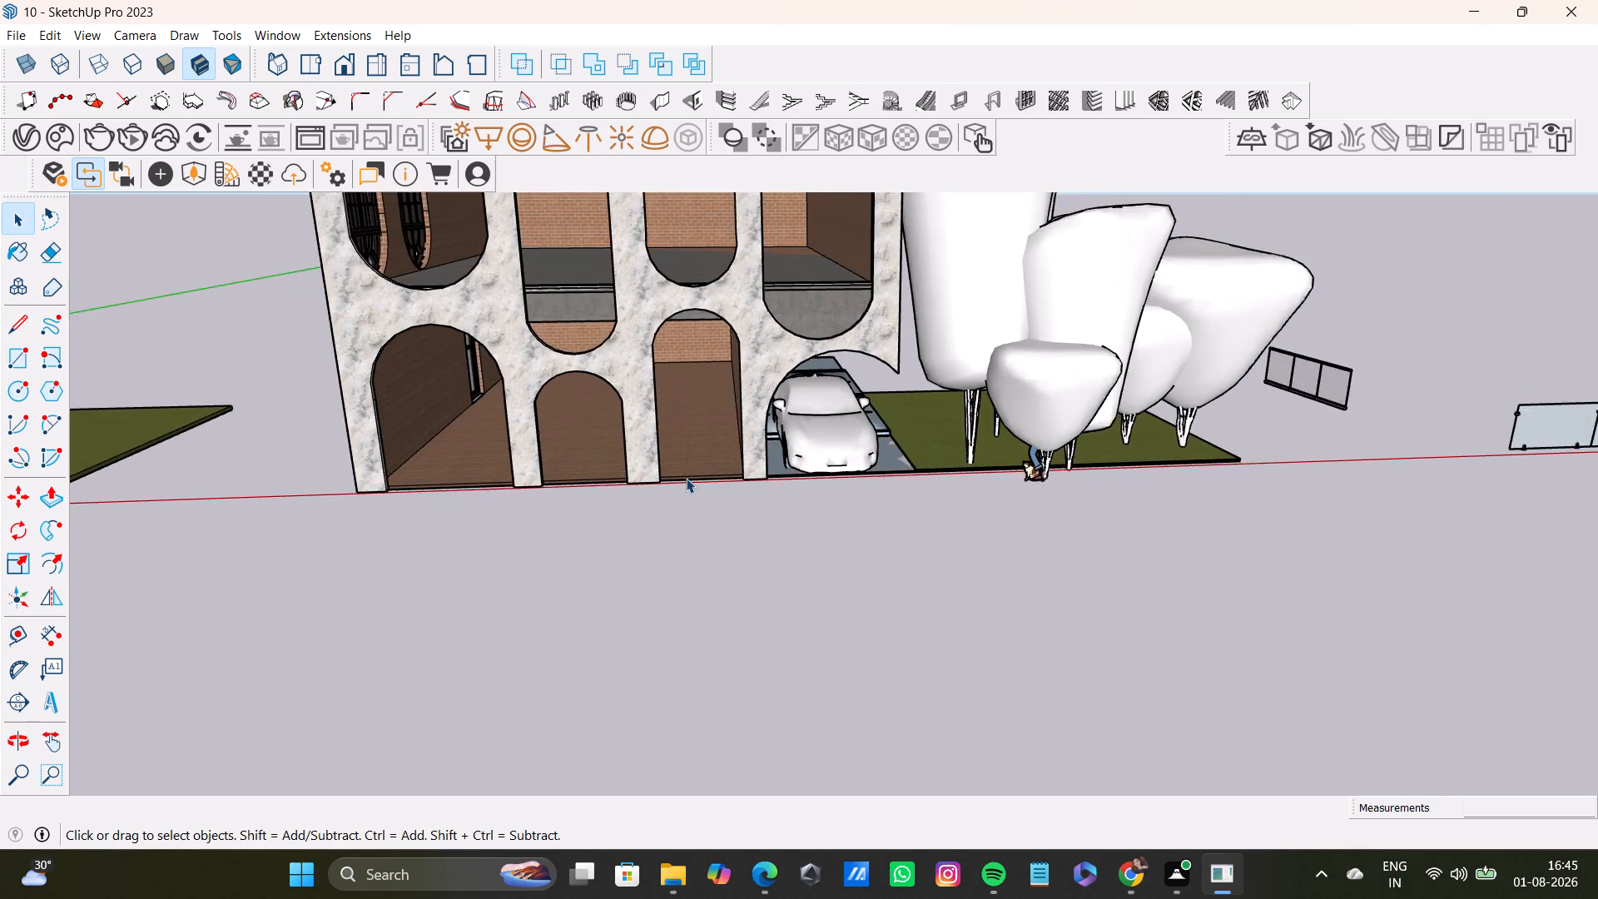
scroll(686, 478, "down", 3)
middle_click_drag(448, 350, 687, 434, "shift")
triple_click(517, 532)
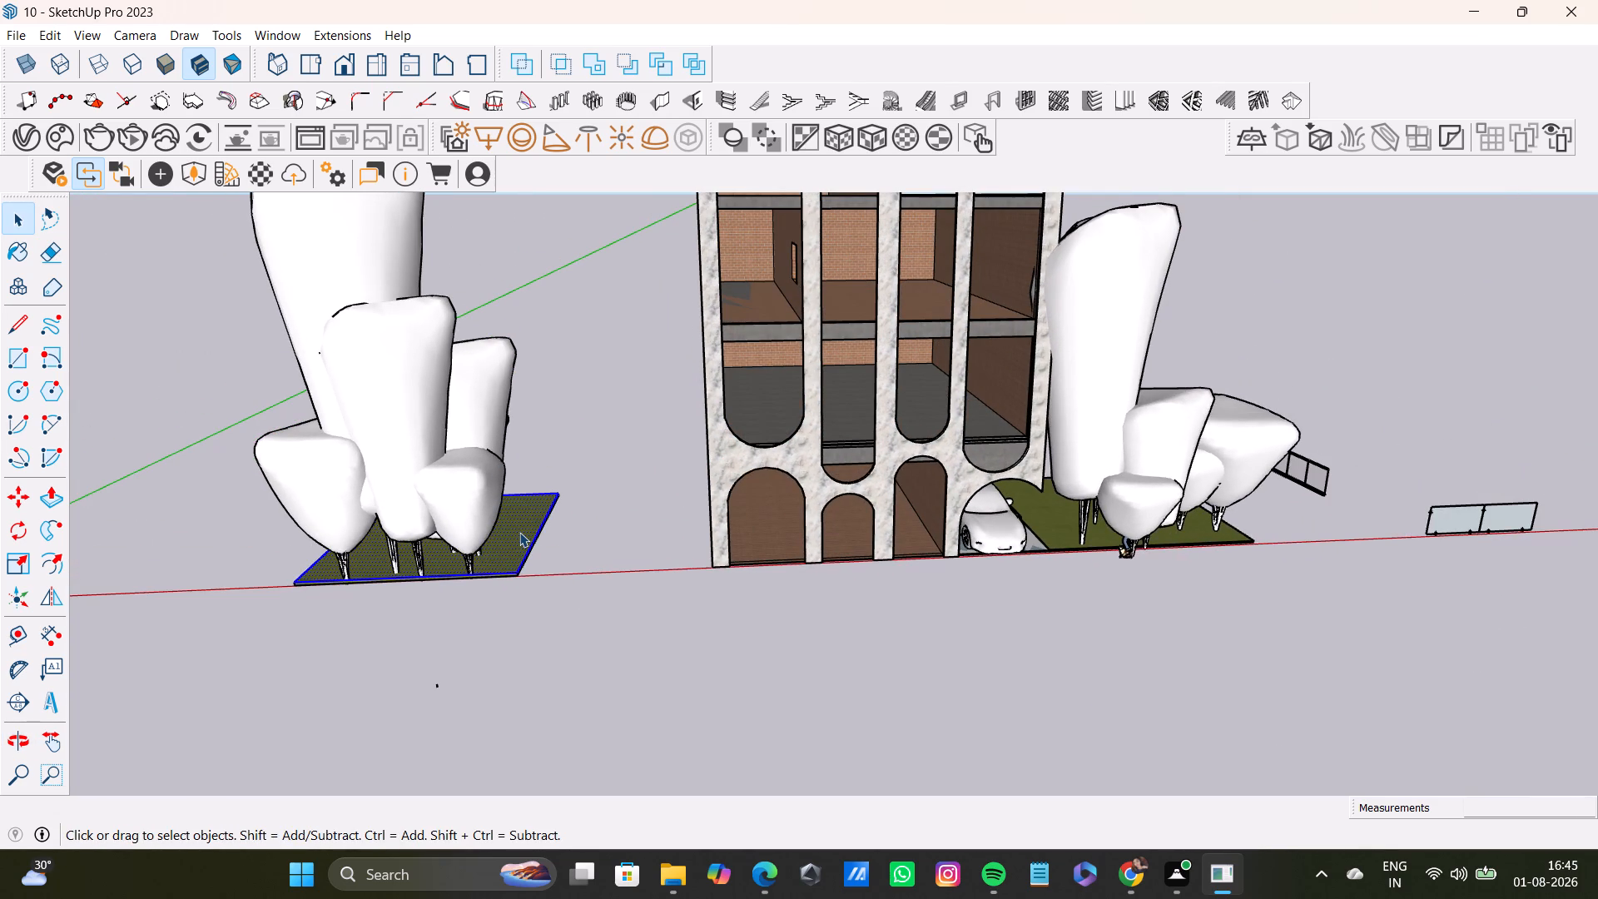
left_click(519, 532)
triple_click(473, 527)
left_click(598, 513)
key("space")
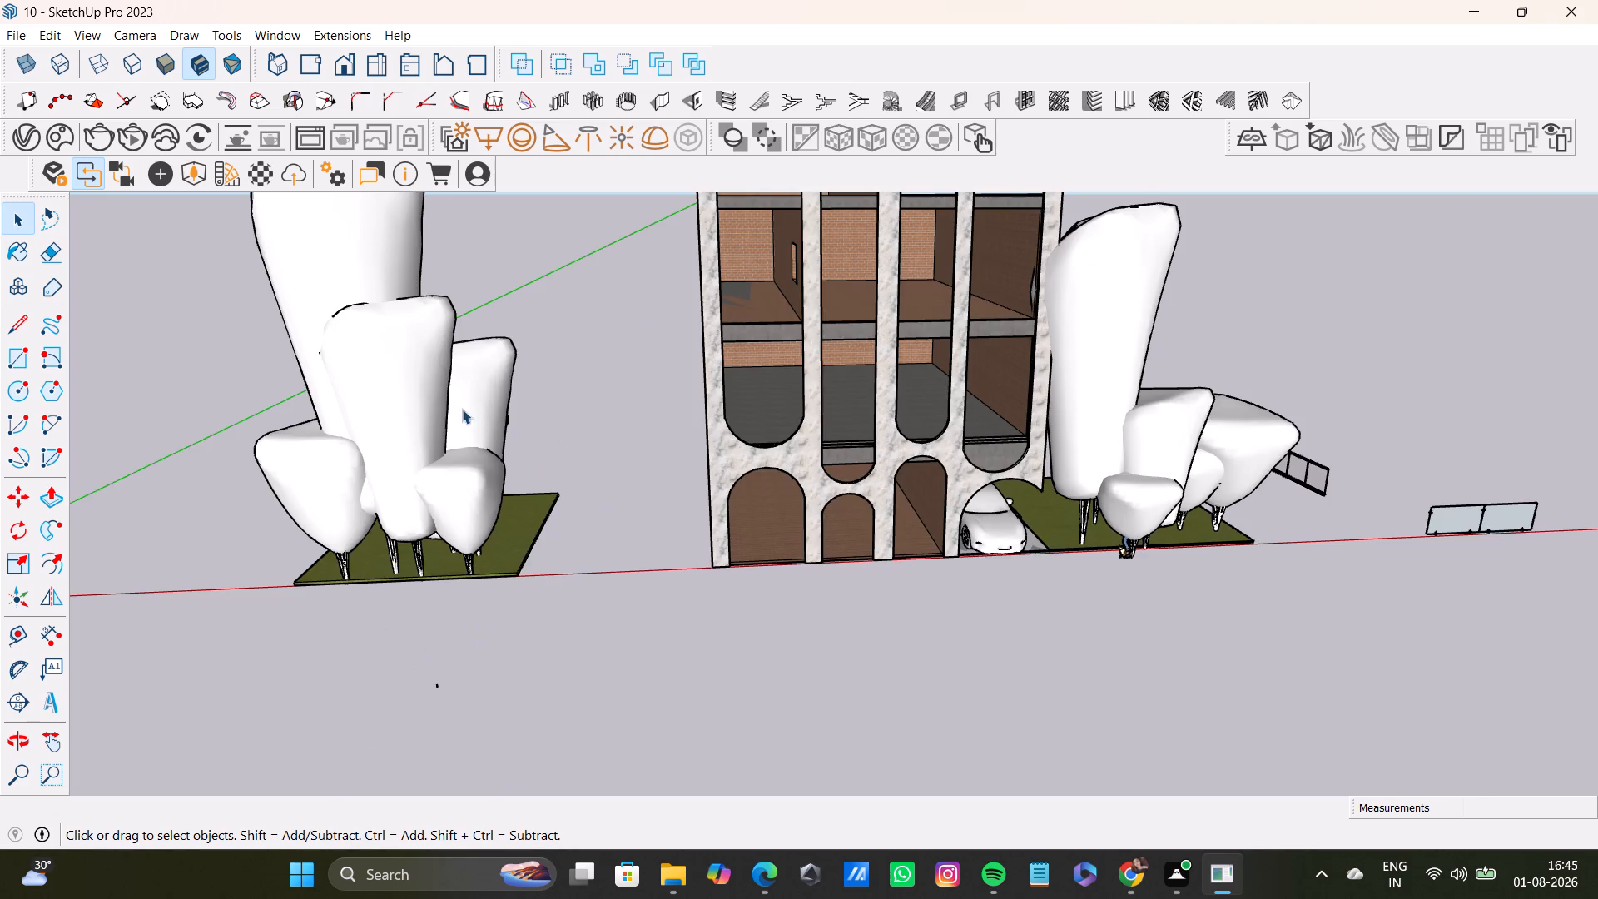
middle_click_drag(535, 346, 612, 466, "shift")
left_click_drag(284, 221, 713, 743)
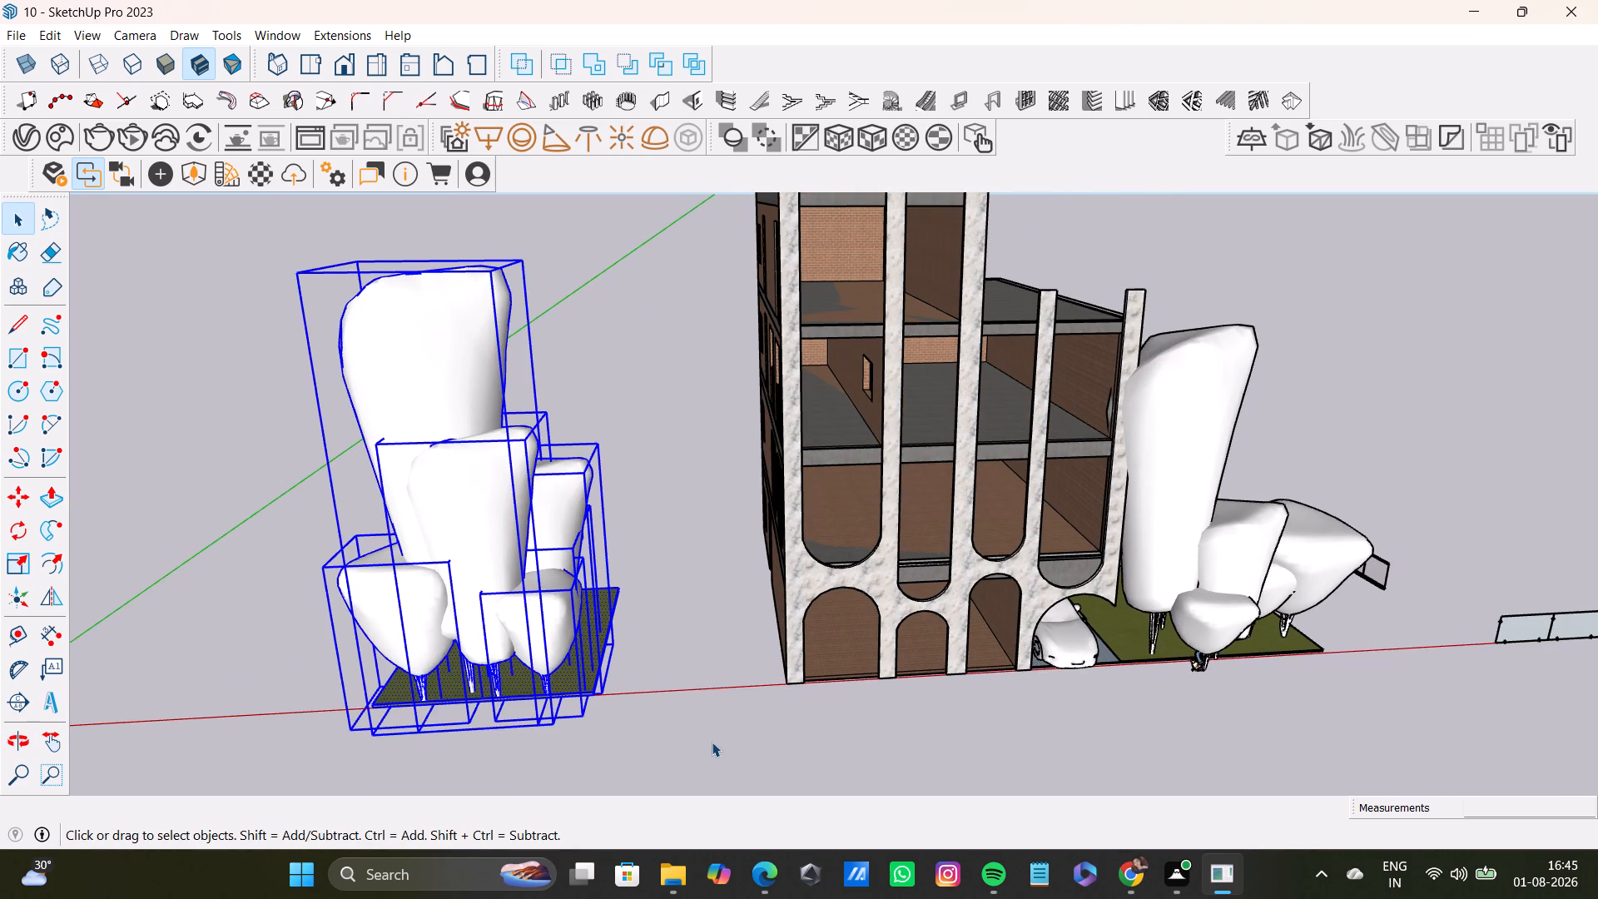
key("m")
left_click(600, 693)
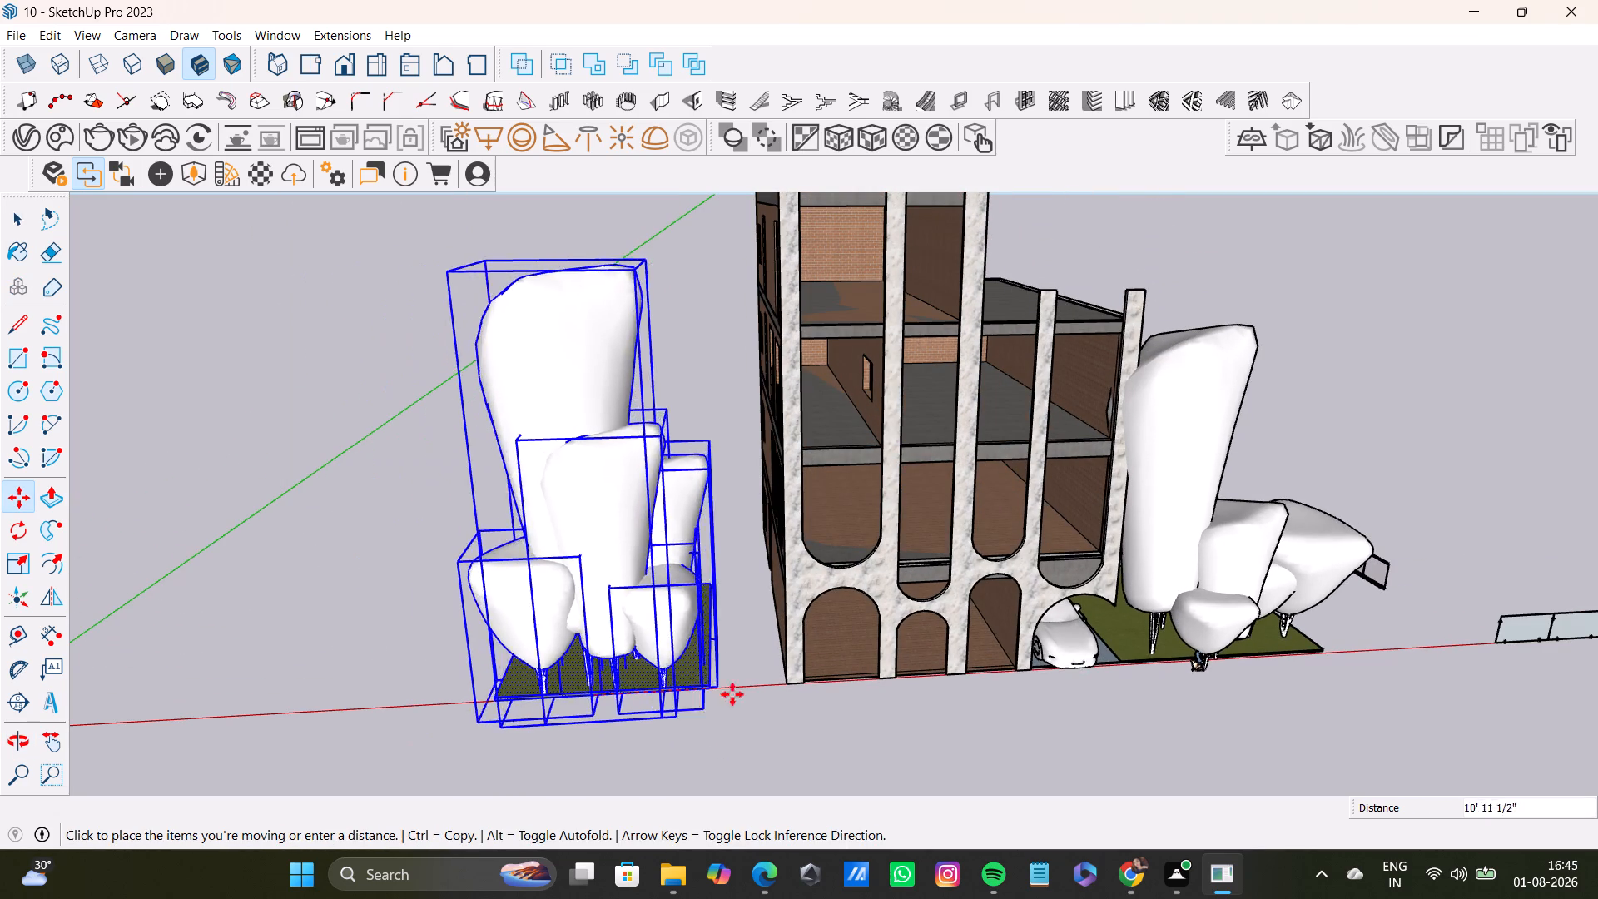
left_click(787, 682)
key("space")
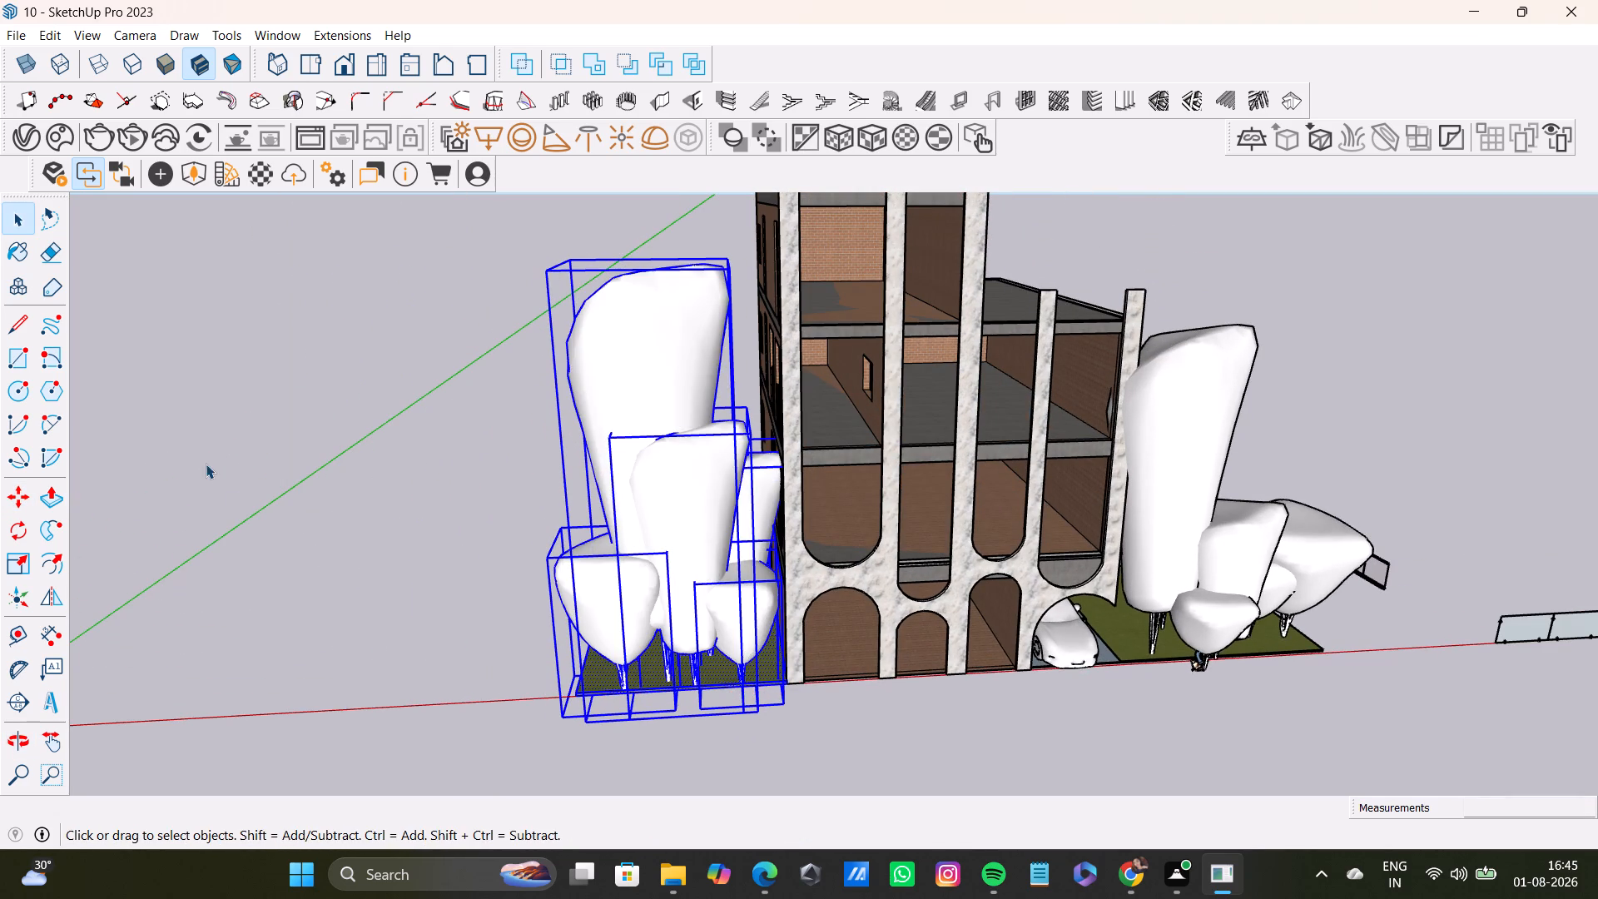
left_click(206, 464)
Move the car about 53' 6 5/8" out of the parking bay to the outer end of the opposite lawn.
middle_click_drag(762, 687, 666, 556)
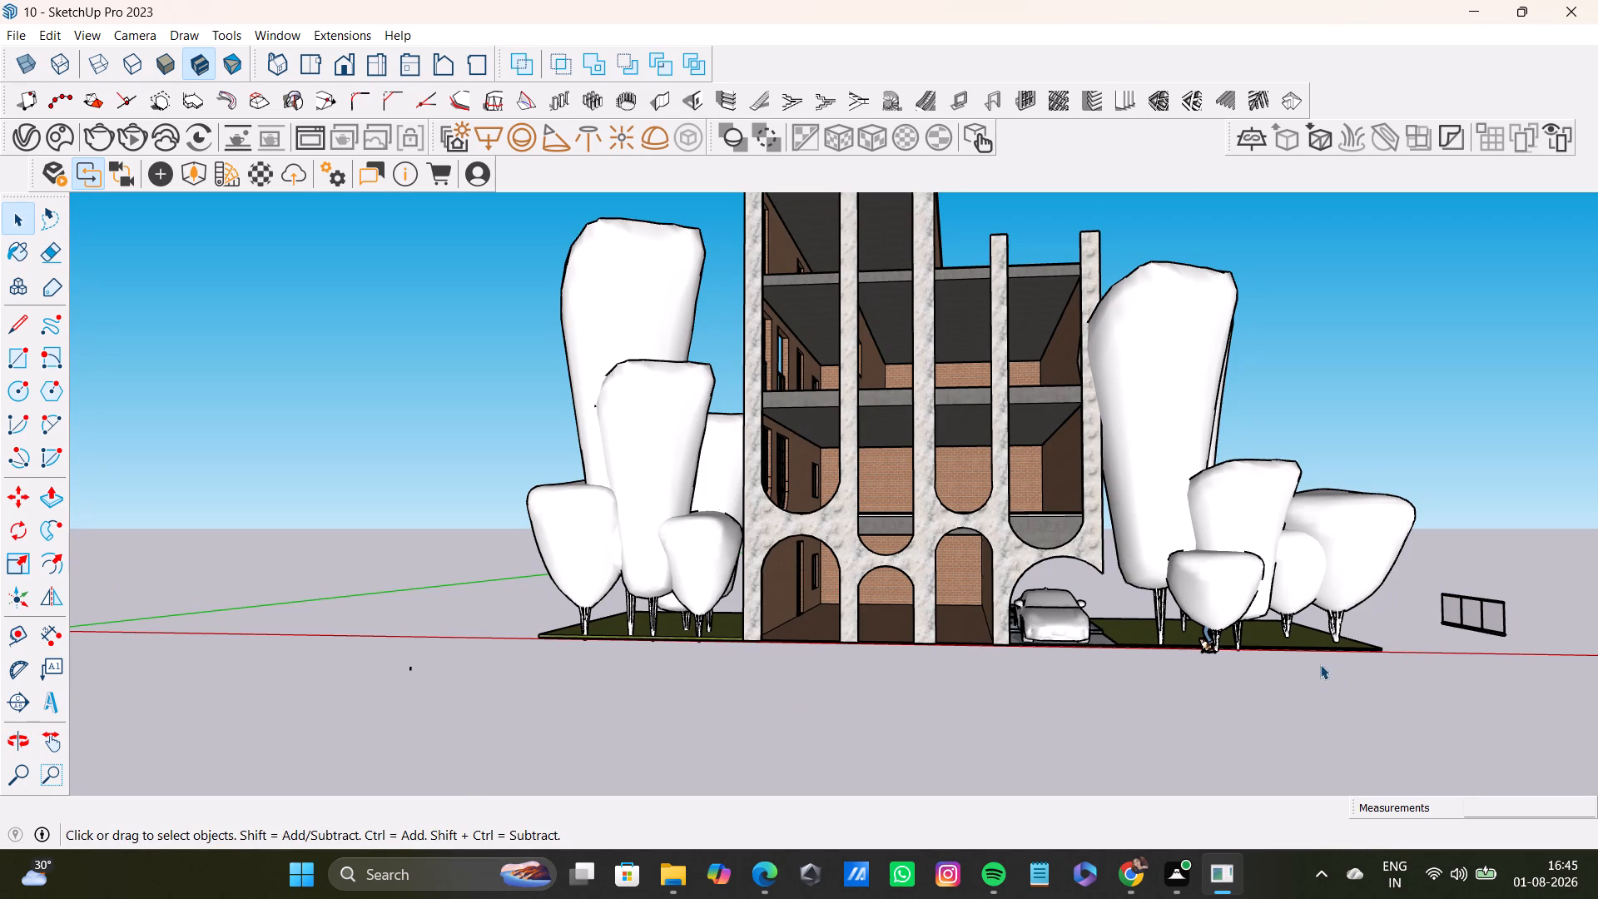
middle_click_drag(1318, 664, 1148, 726)
left_click(1004, 674)
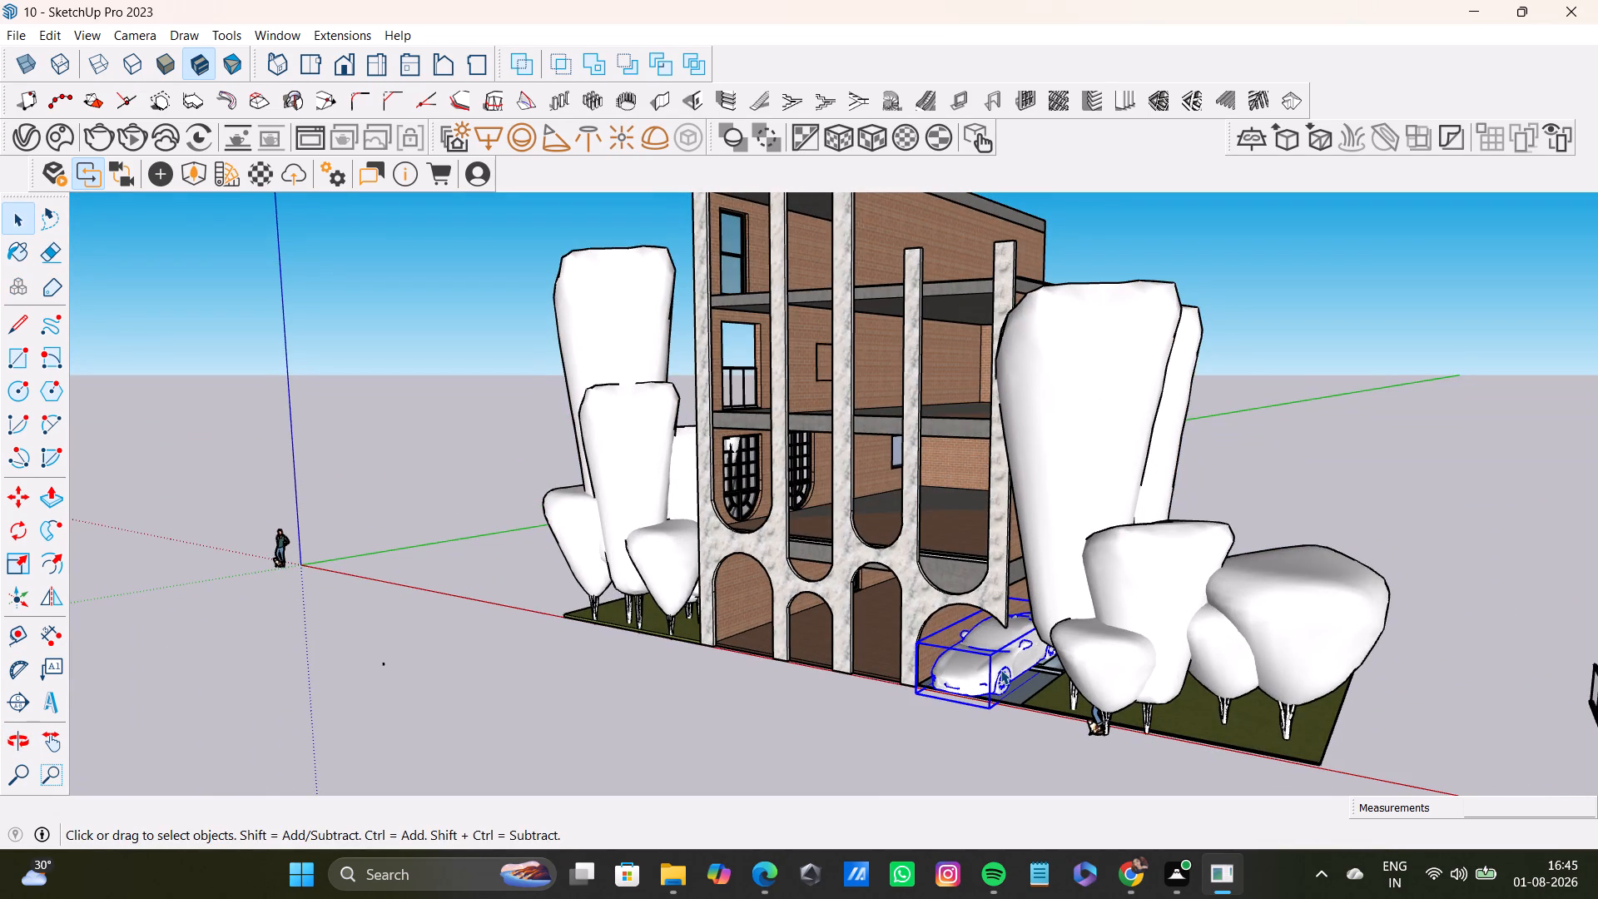
key("m")
left_click(985, 698)
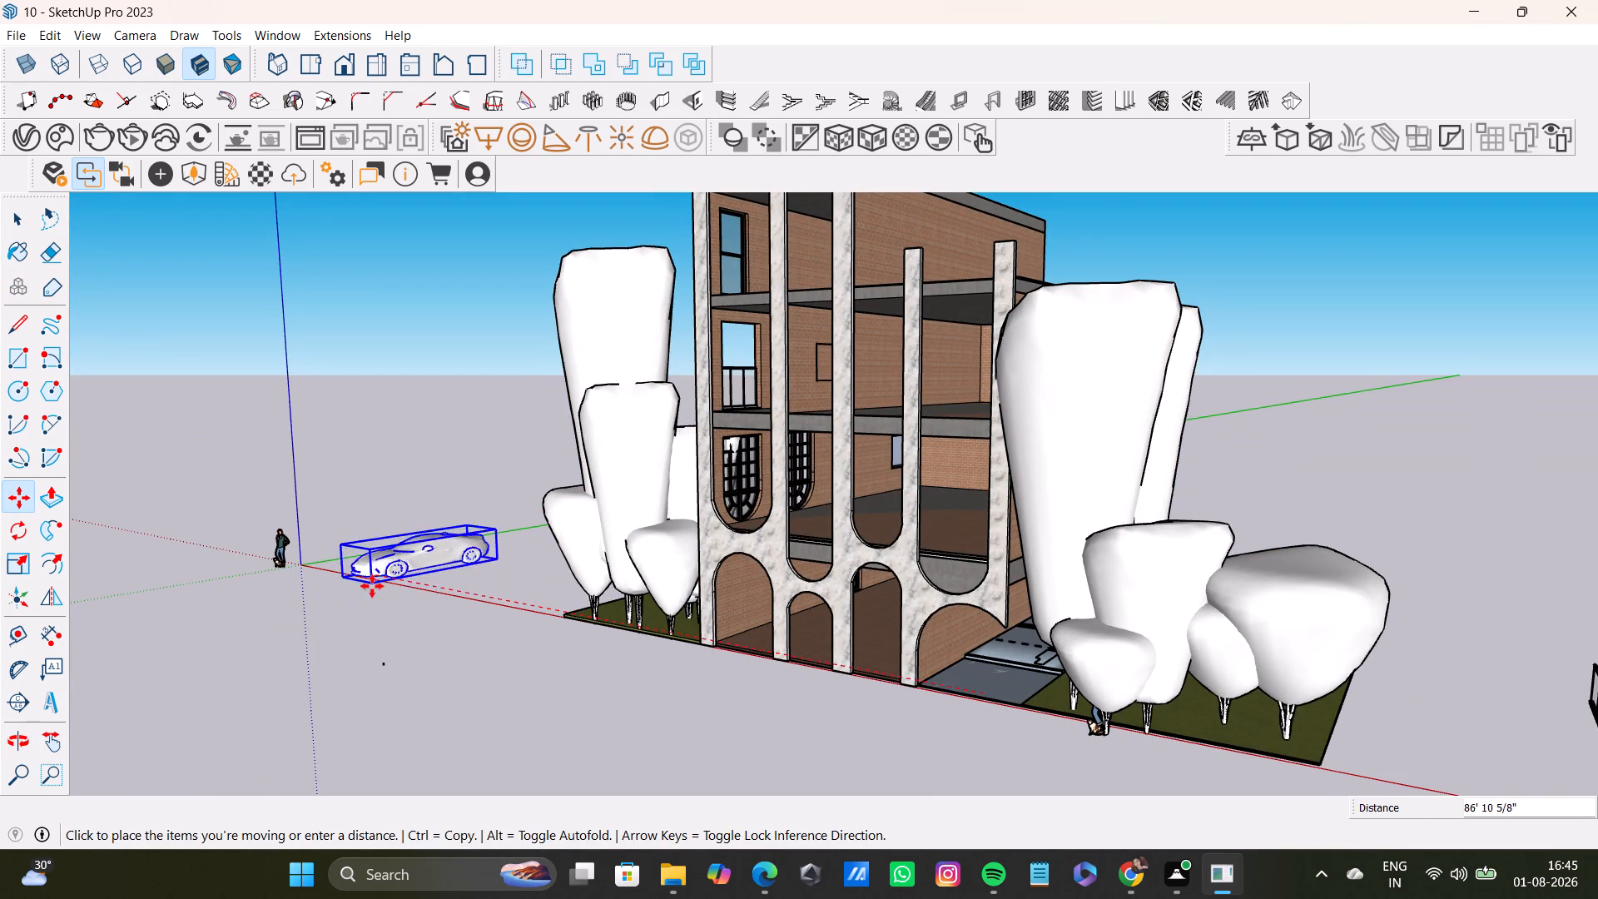
left_click(548, 603)
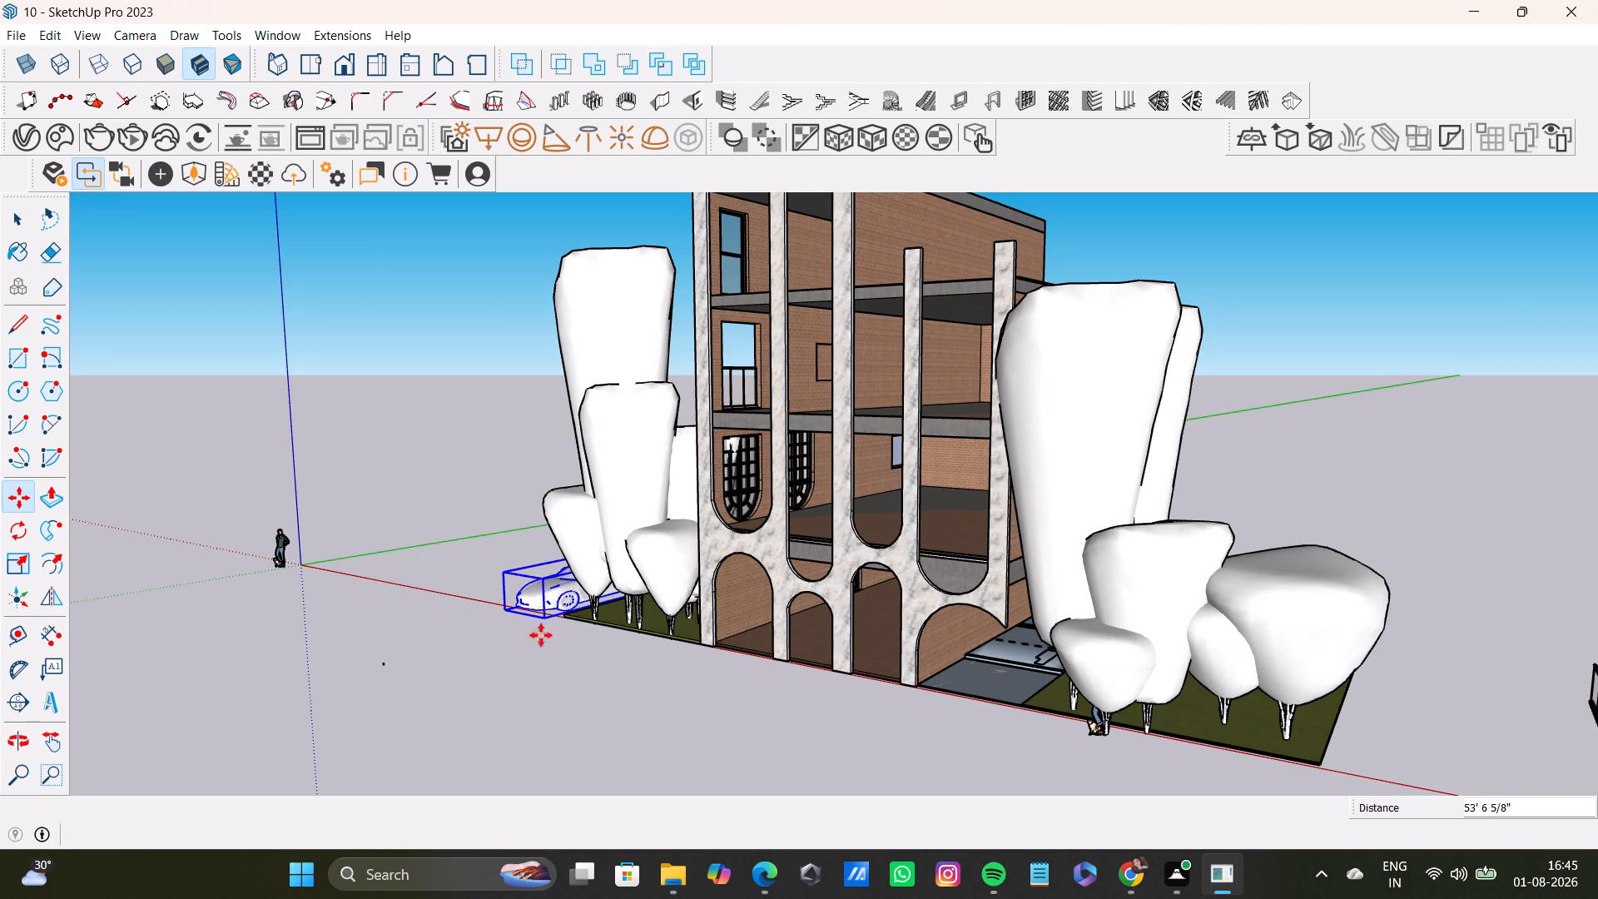
key("space")
left_click(548, 673)
Delete the marked parking surface from the bay between the building and the adjoining lawn.
middle_click_drag(678, 695, 732, 634)
left_click(1097, 608)
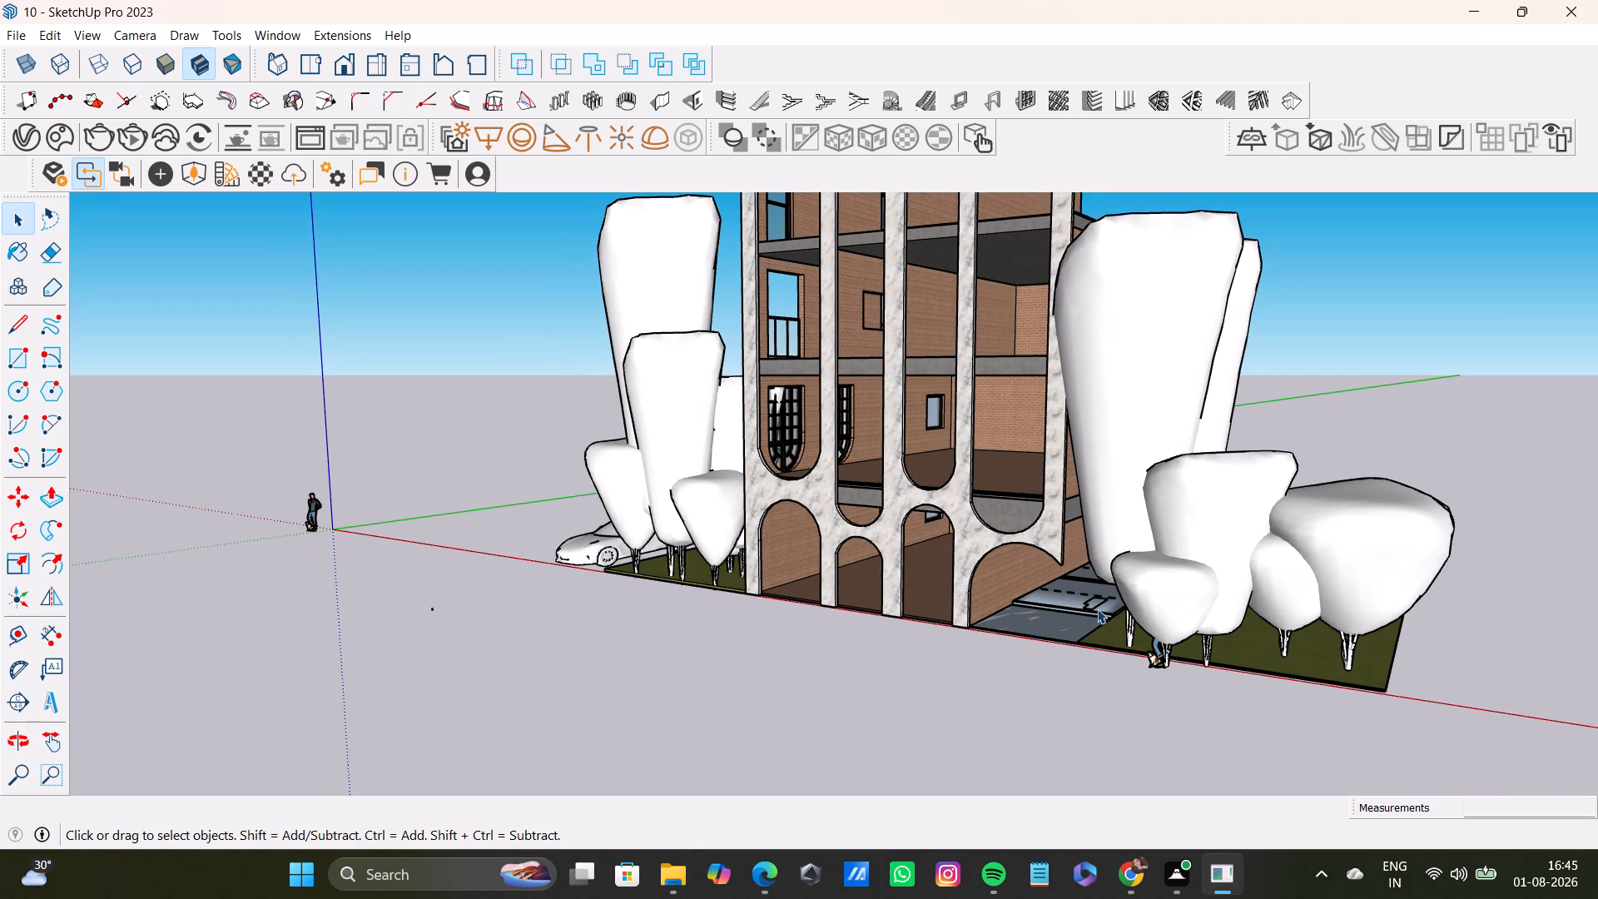
key("Delete")
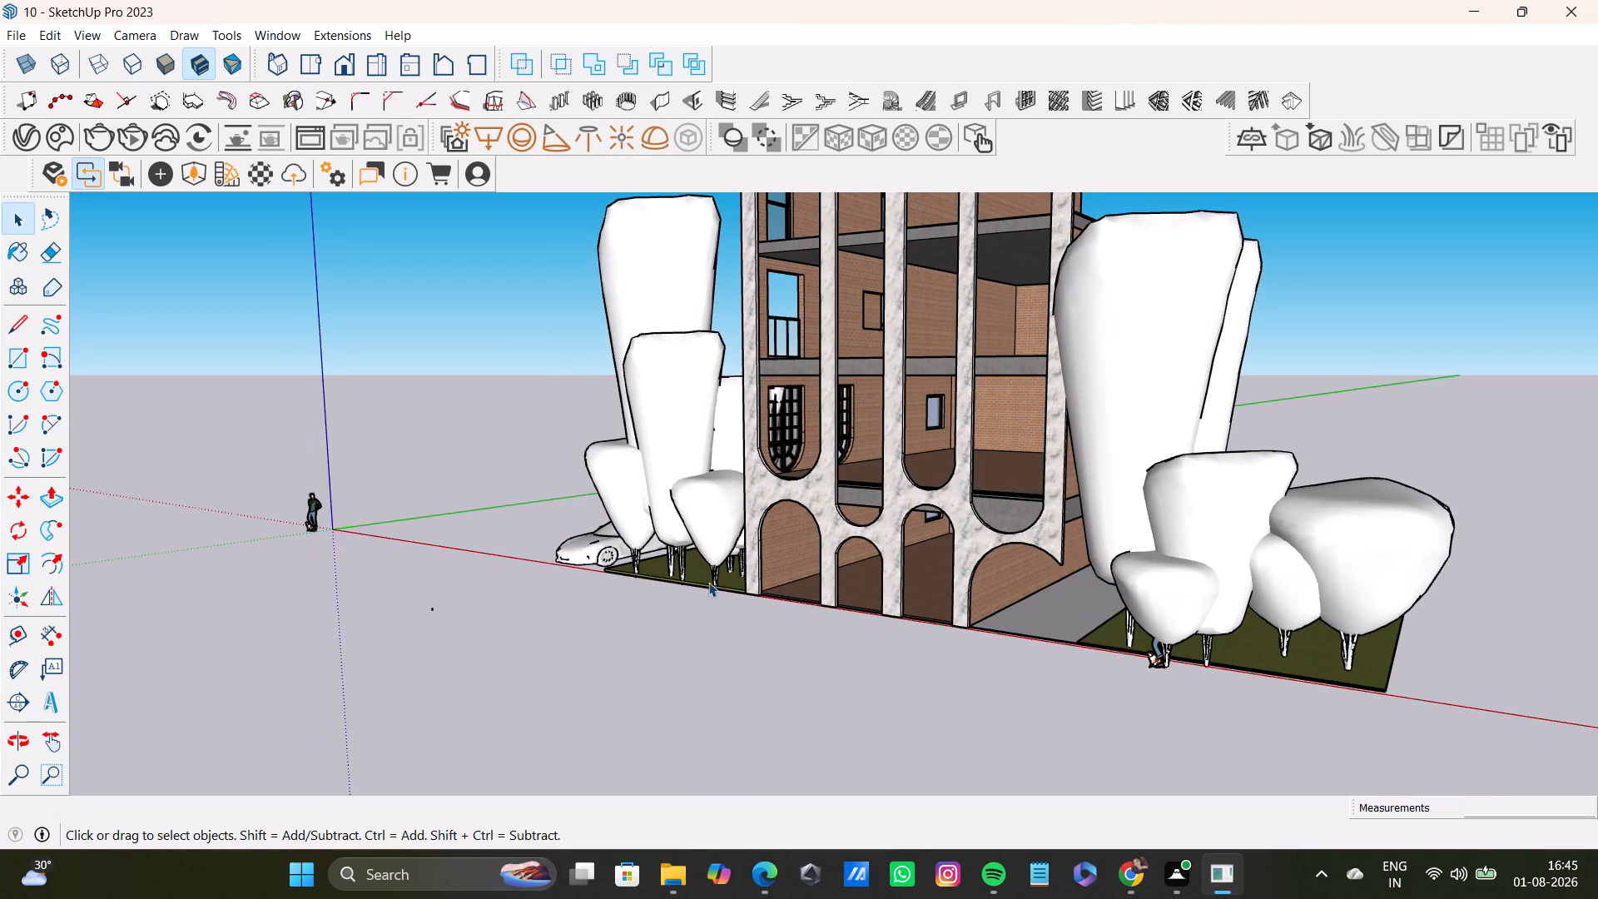
Switch to 3D Warehouse in Chrome and look through the small window models in the existing search results.
left_click(1145, 872)
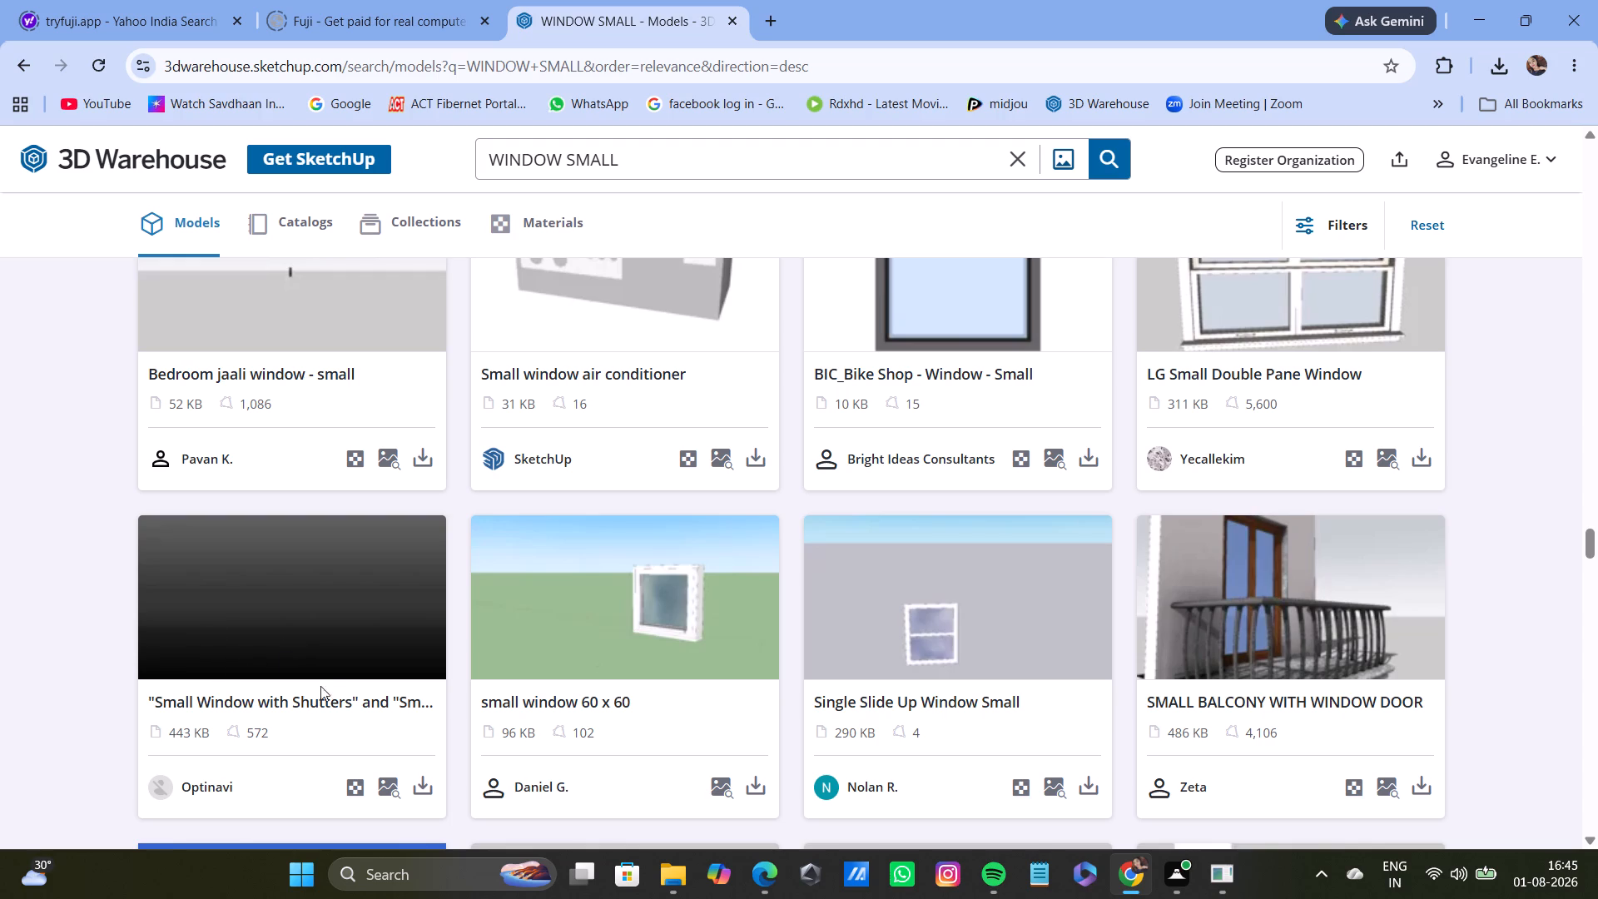
scroll(776, 602, "down", 7)
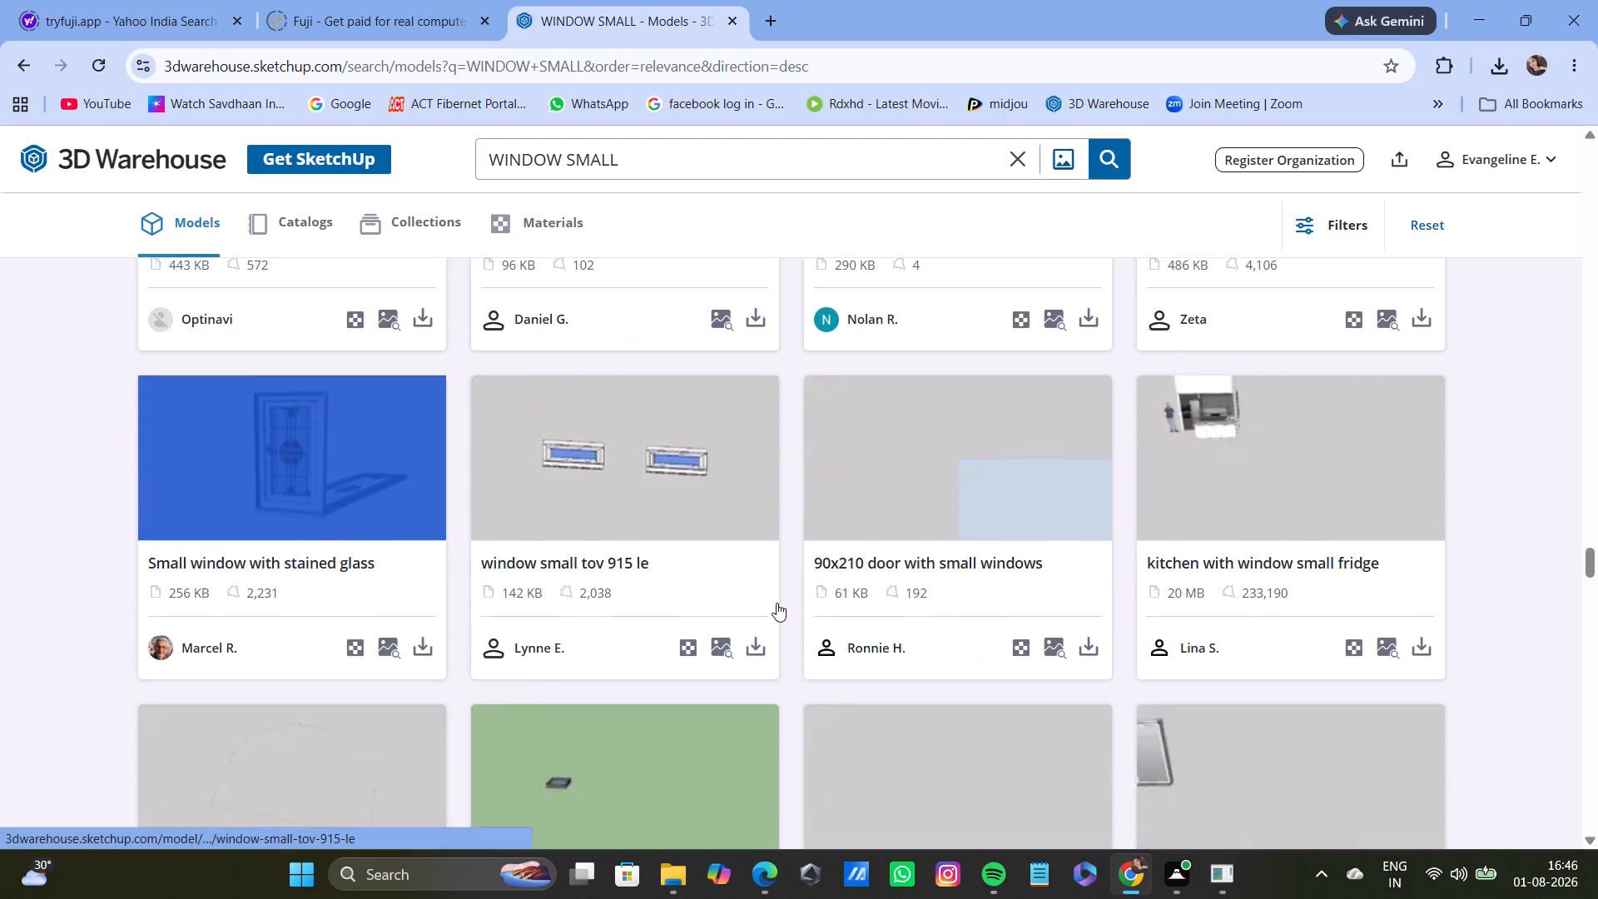
scroll(777, 603, "down", 12)
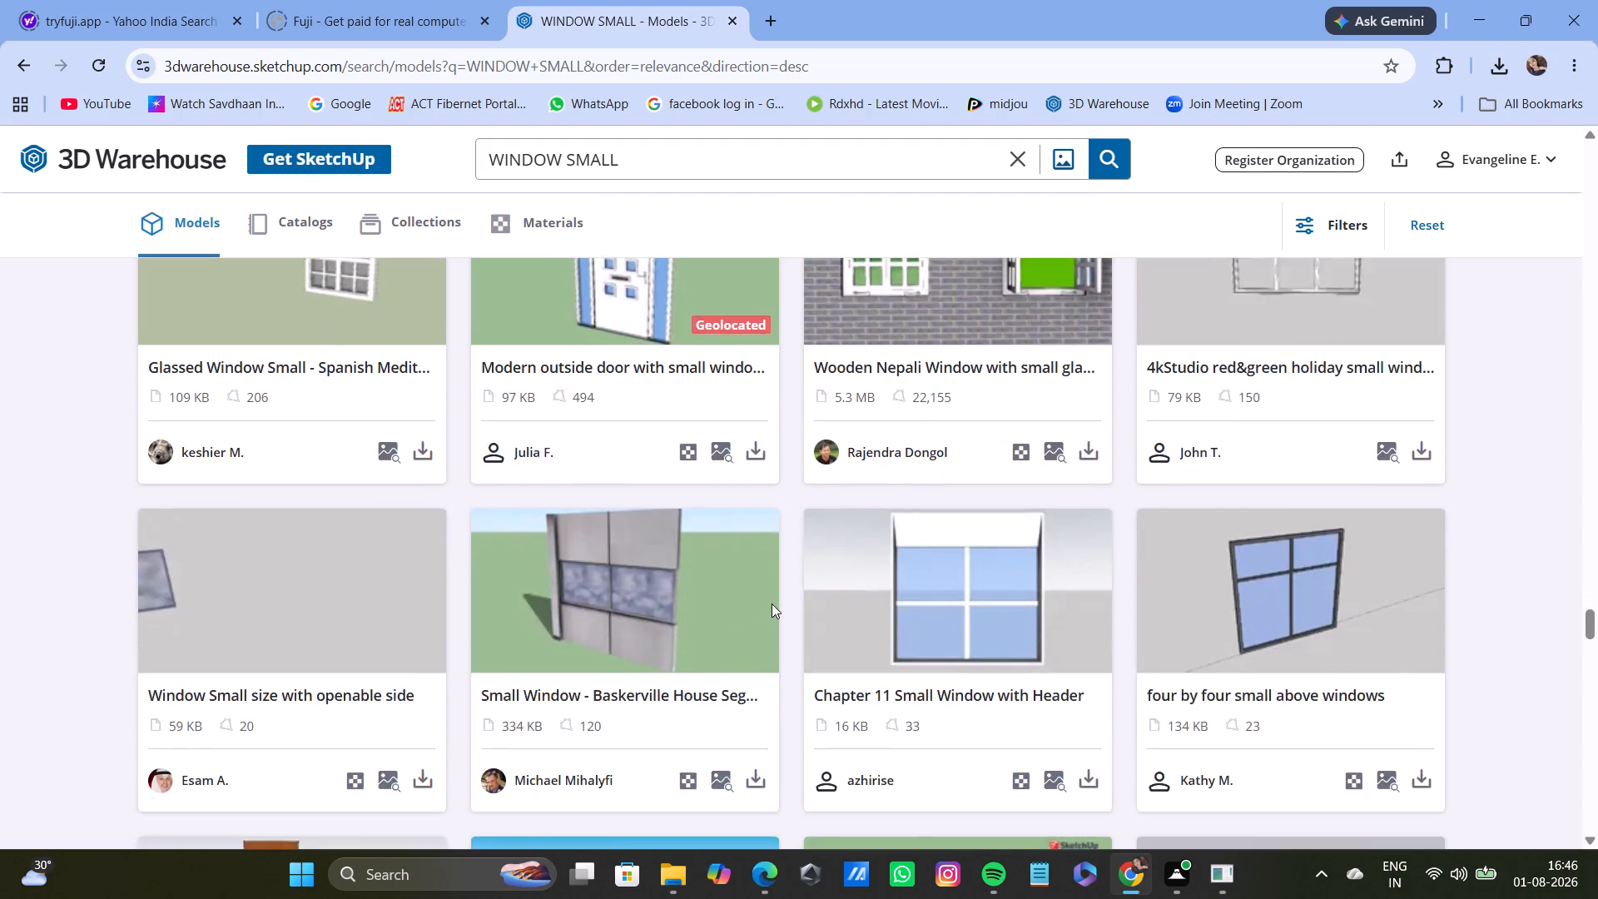
scroll(772, 603, "down", 6)
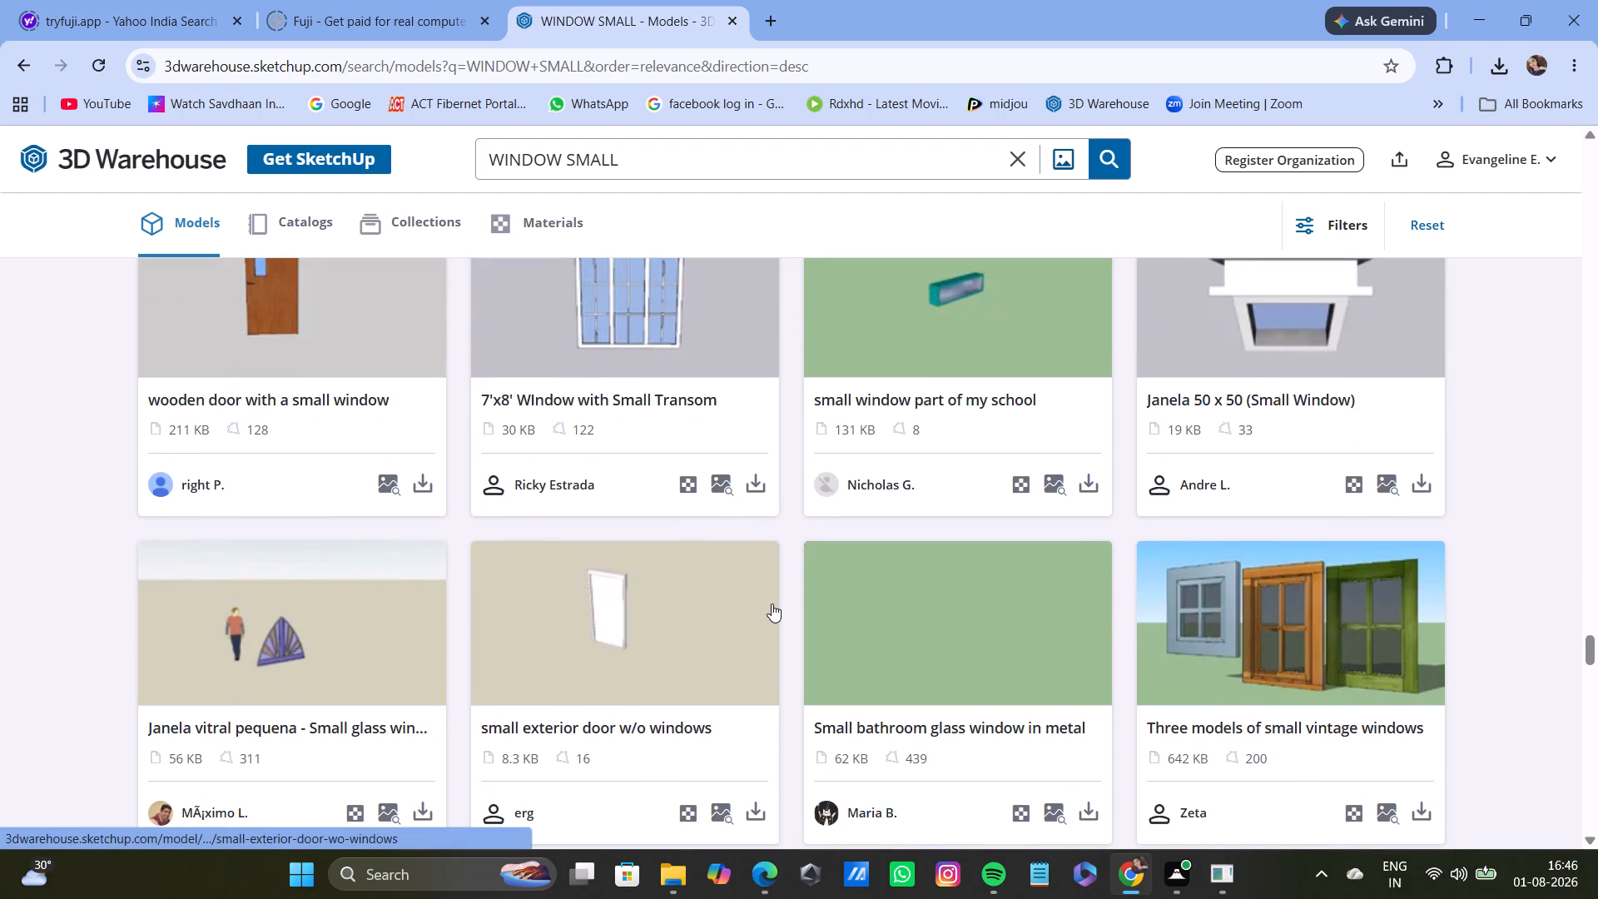
scroll(722, 386, "down", 7)
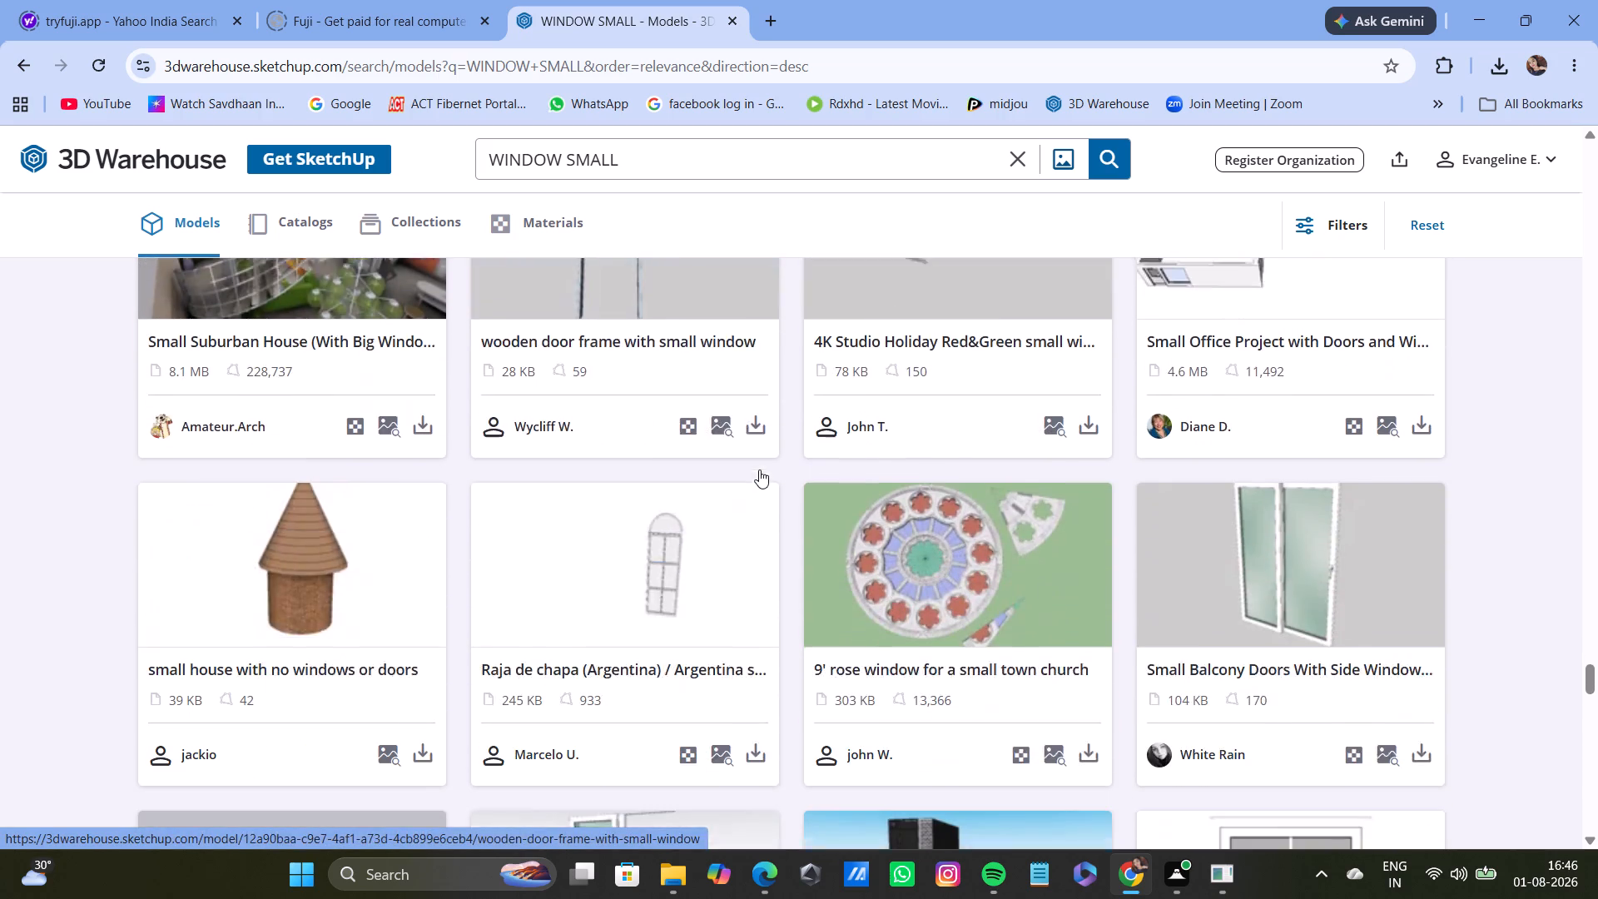
scroll(759, 469, "down", 9)
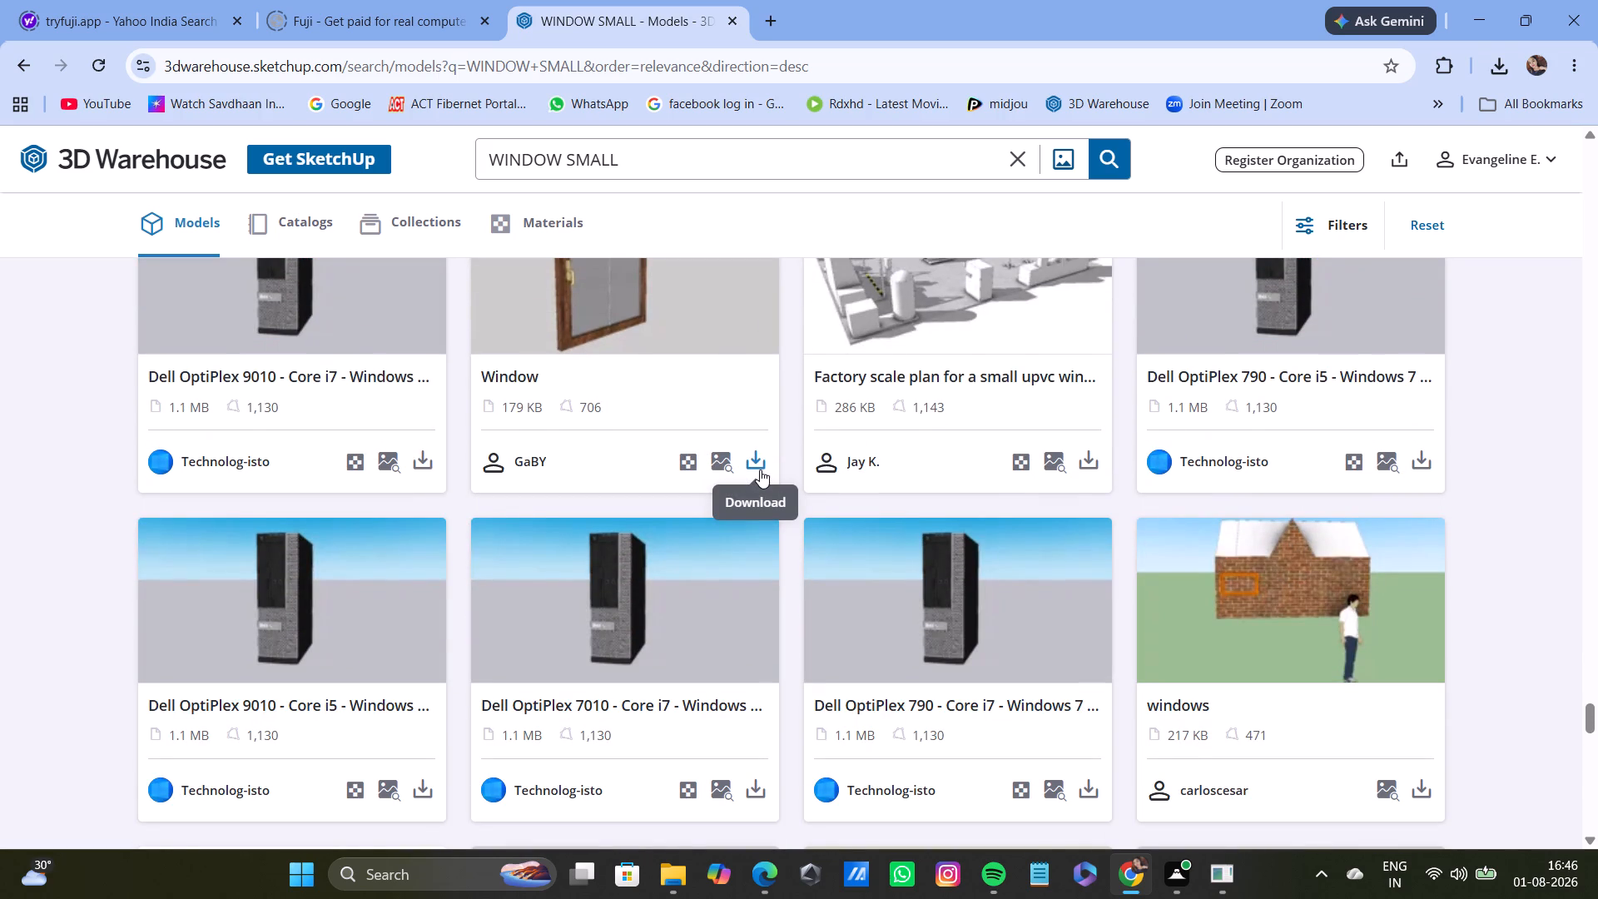
scroll(931, 571, "up", 3)
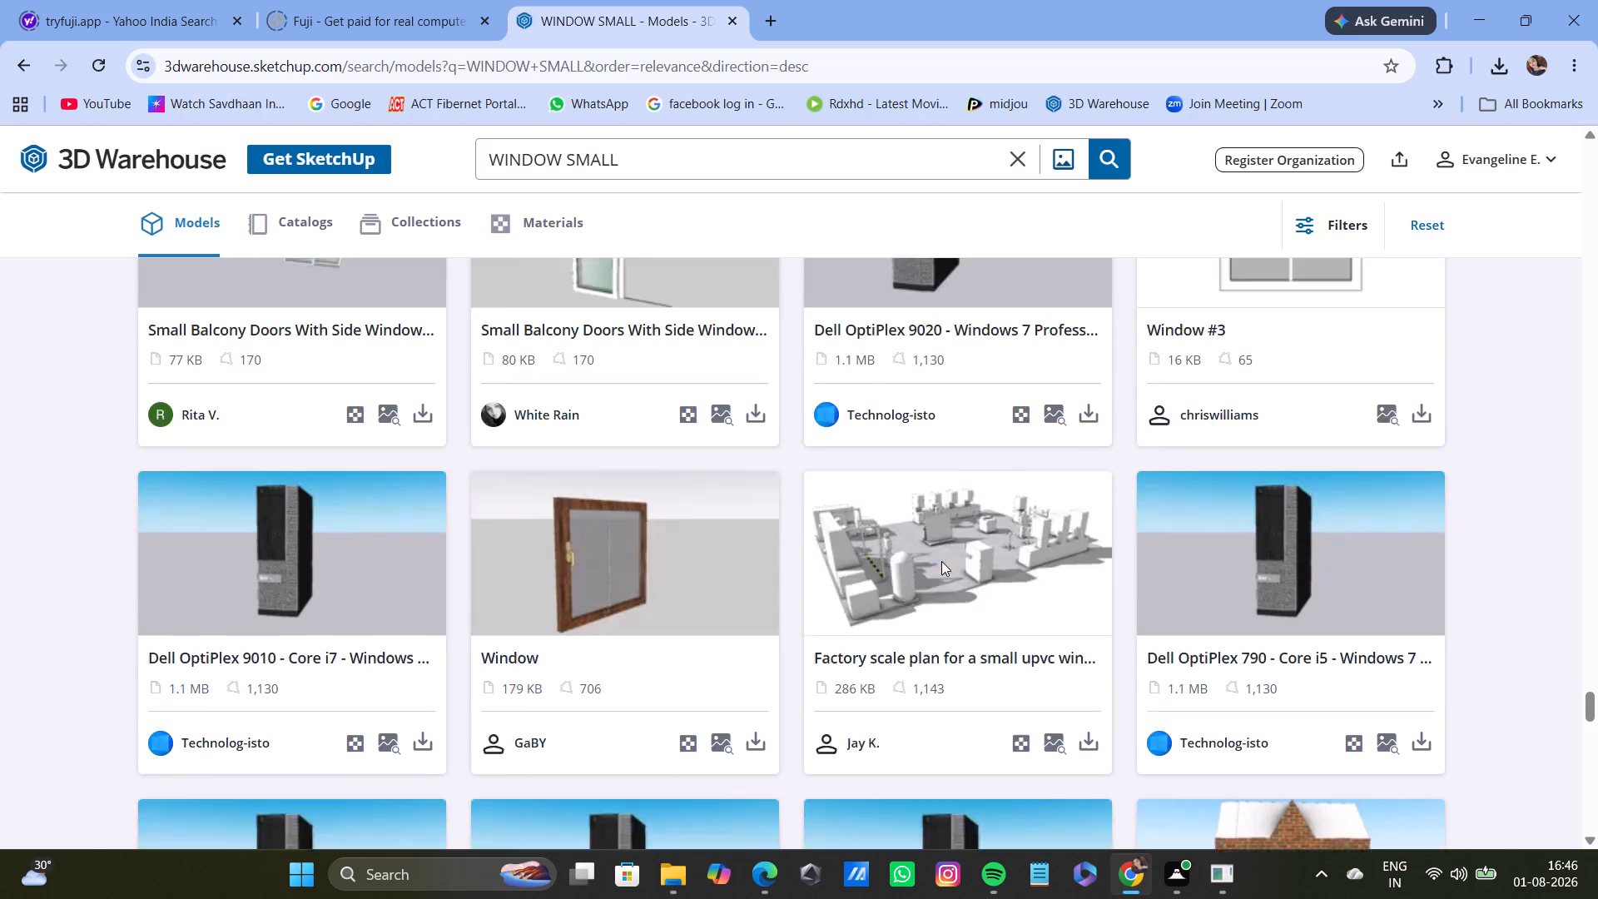
scroll(941, 561, "up", 20)
scroll(941, 561, "up", 11)
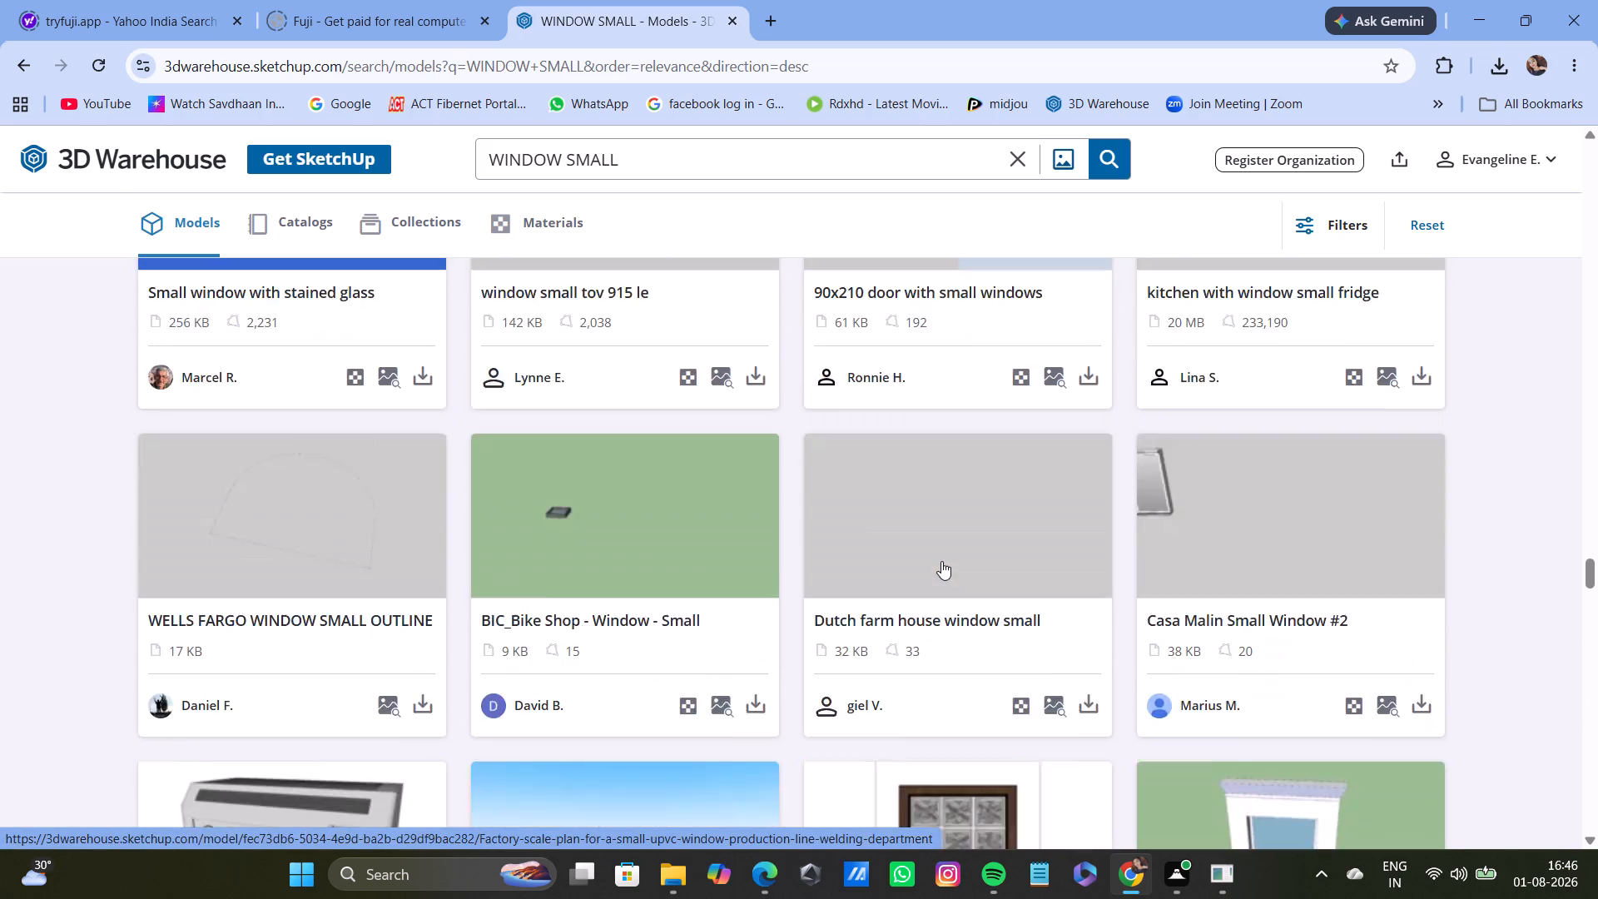
scroll(941, 561, "up", 18)
scroll(941, 561, "up", 7)
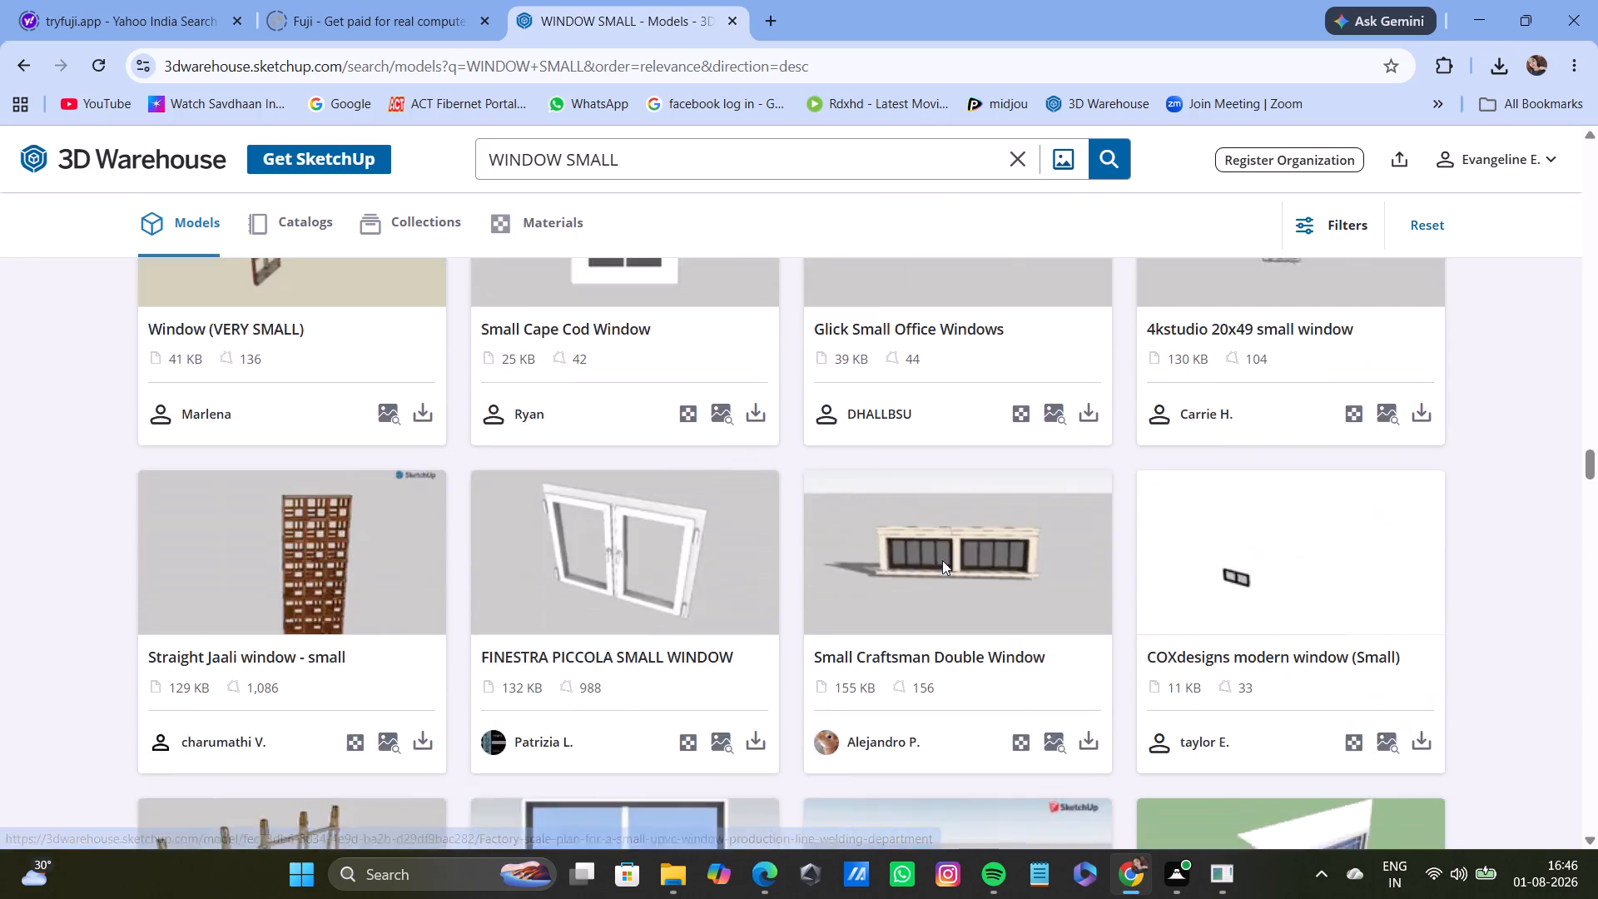
scroll(942, 560, "up", 20)
scroll(942, 560, "up", 3)
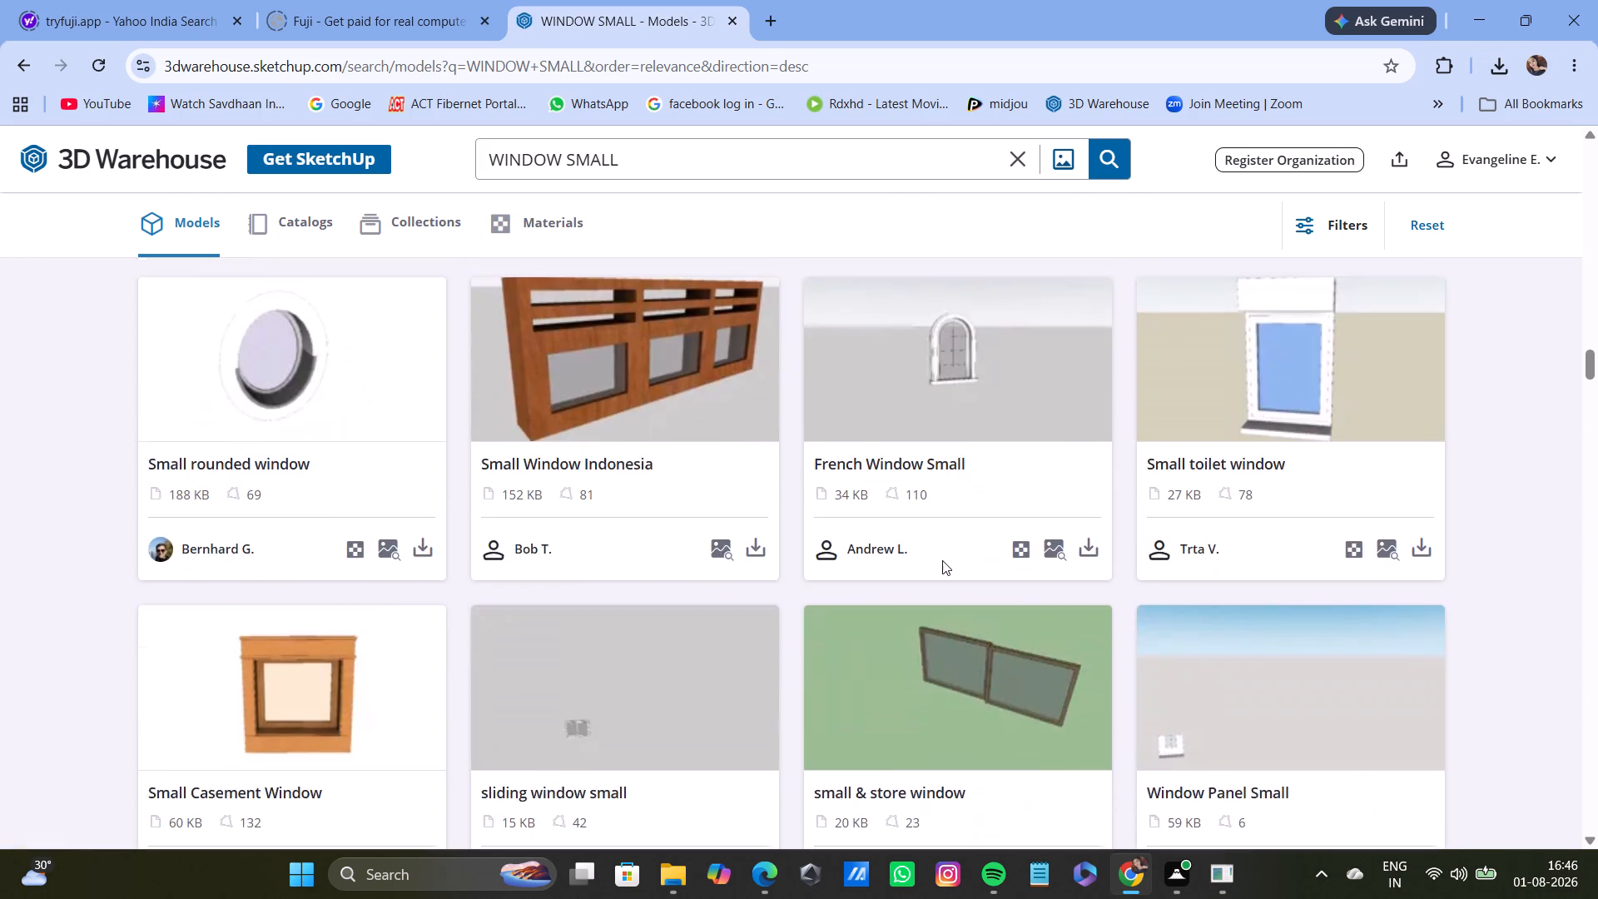
scroll(942, 560, "up", 19)
scroll(944, 560, "up", 4)
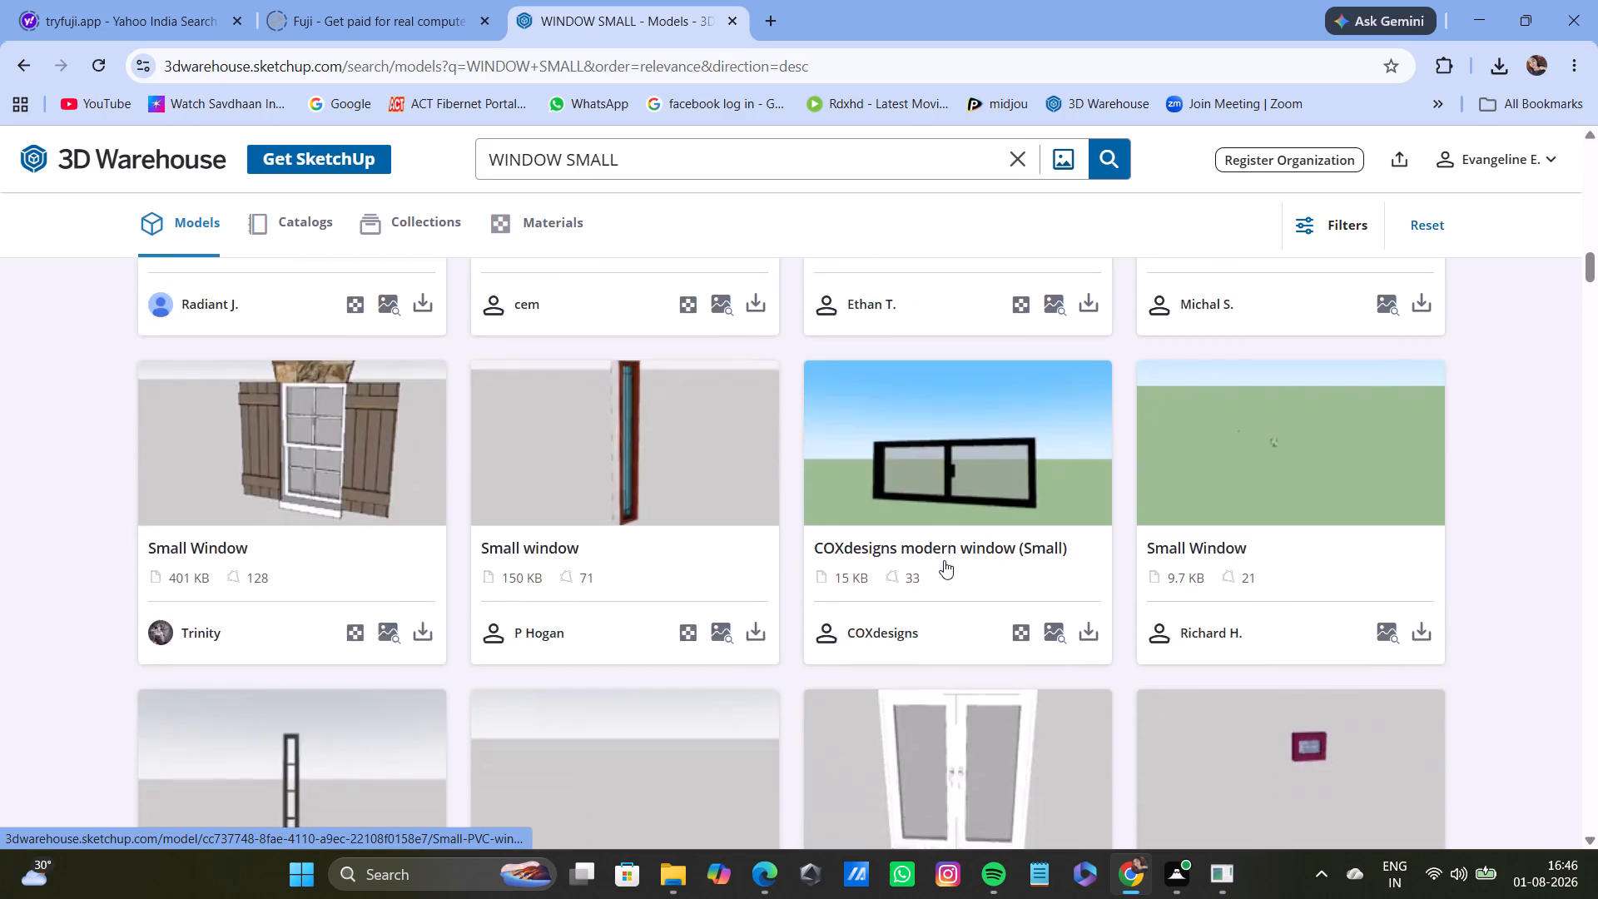
scroll(944, 560, "up", 9)
scroll(944, 560, "up", 15)
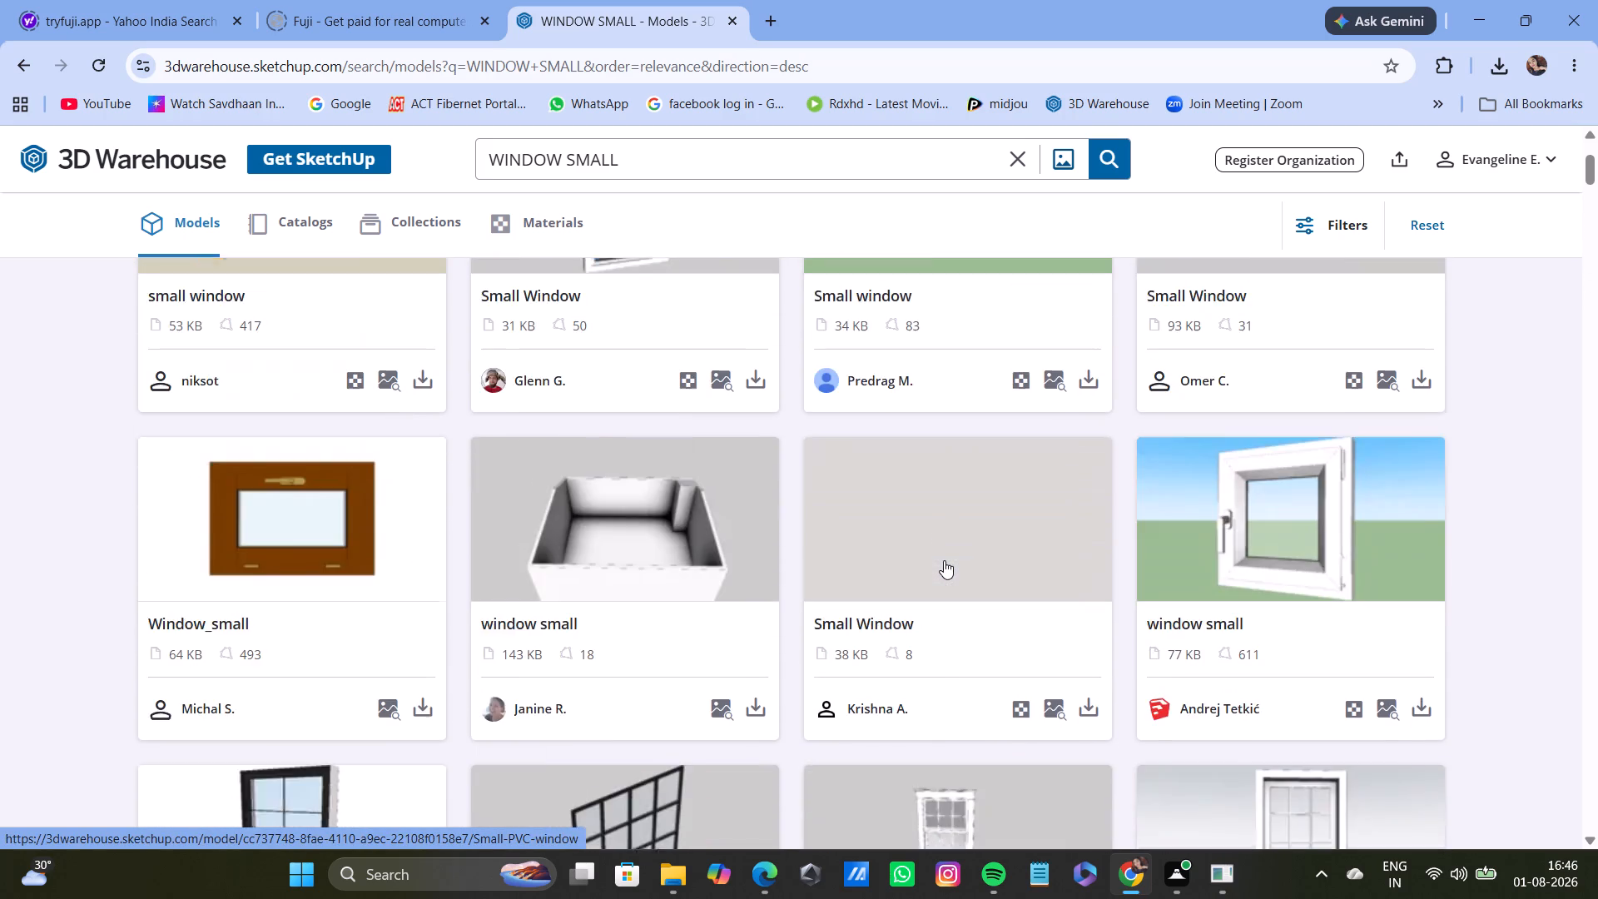
scroll(944, 560, "up", 11)
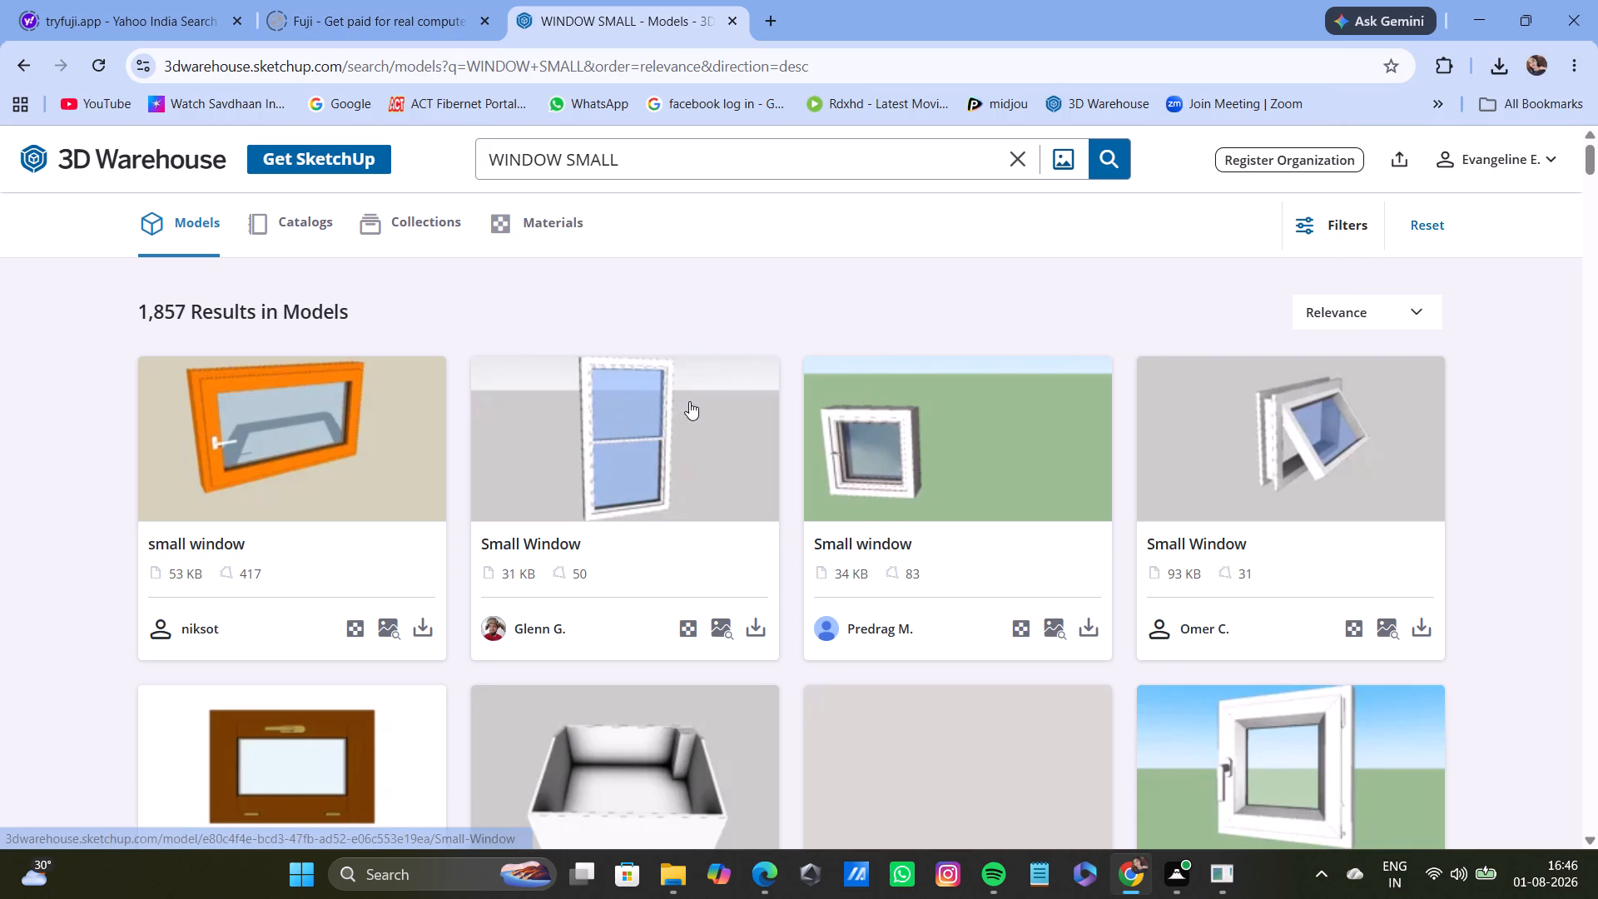
scroll(691, 400, "down", 14)
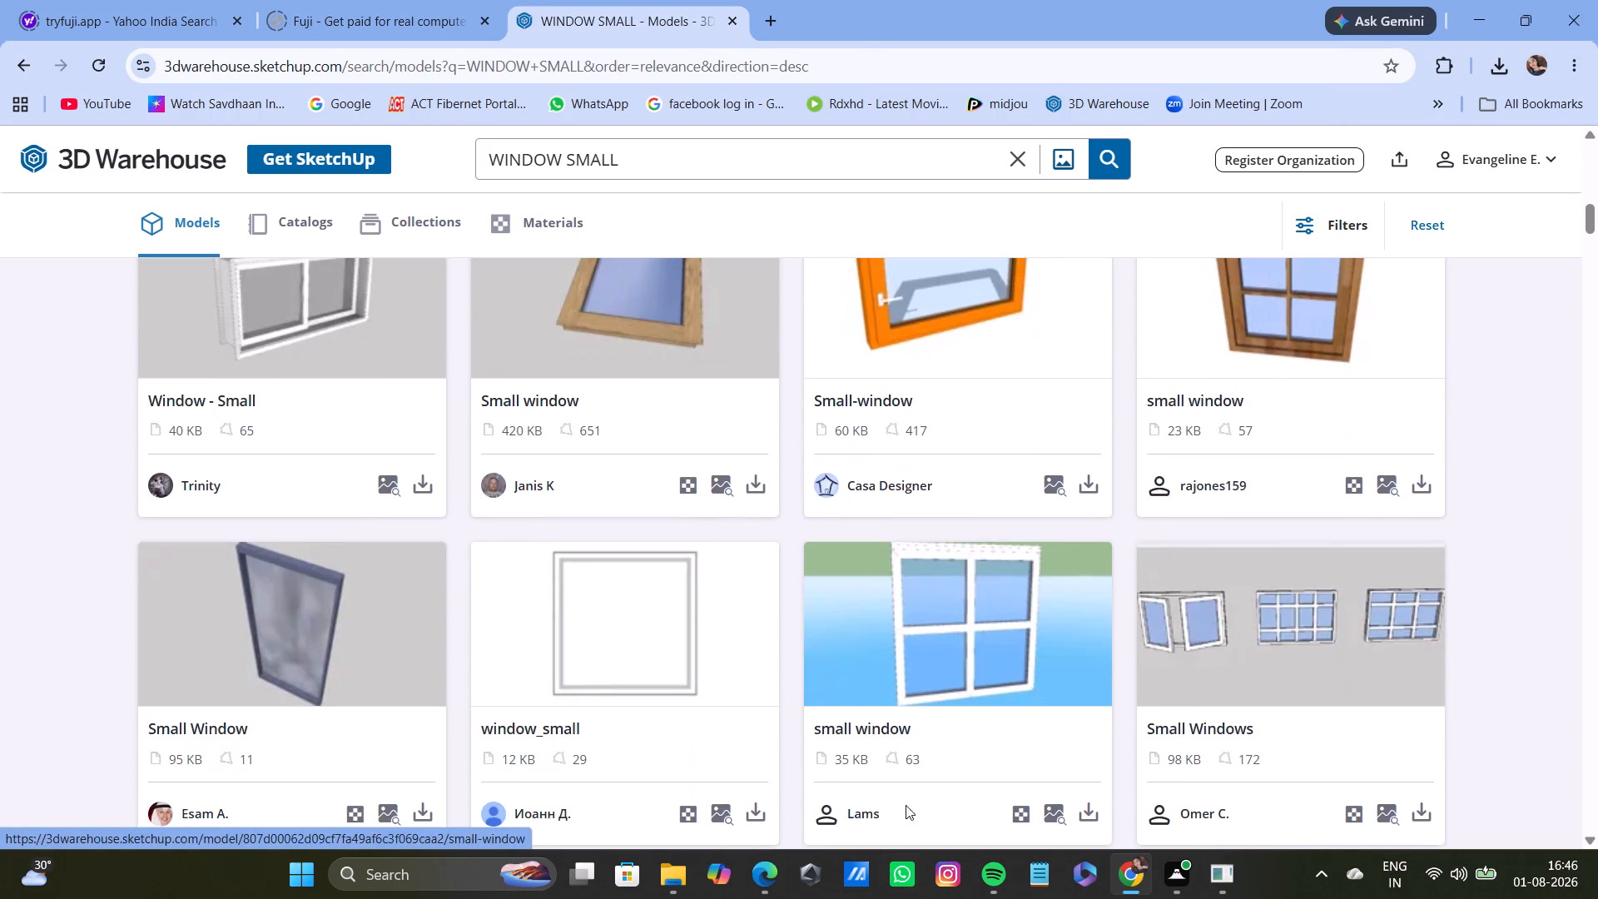
Search 3D Warehouse for ROAD and download the 286 KB straight dark road model as a SketchUp file.
left_click_drag(666, 155, 395, 169)
key("BackSpace")
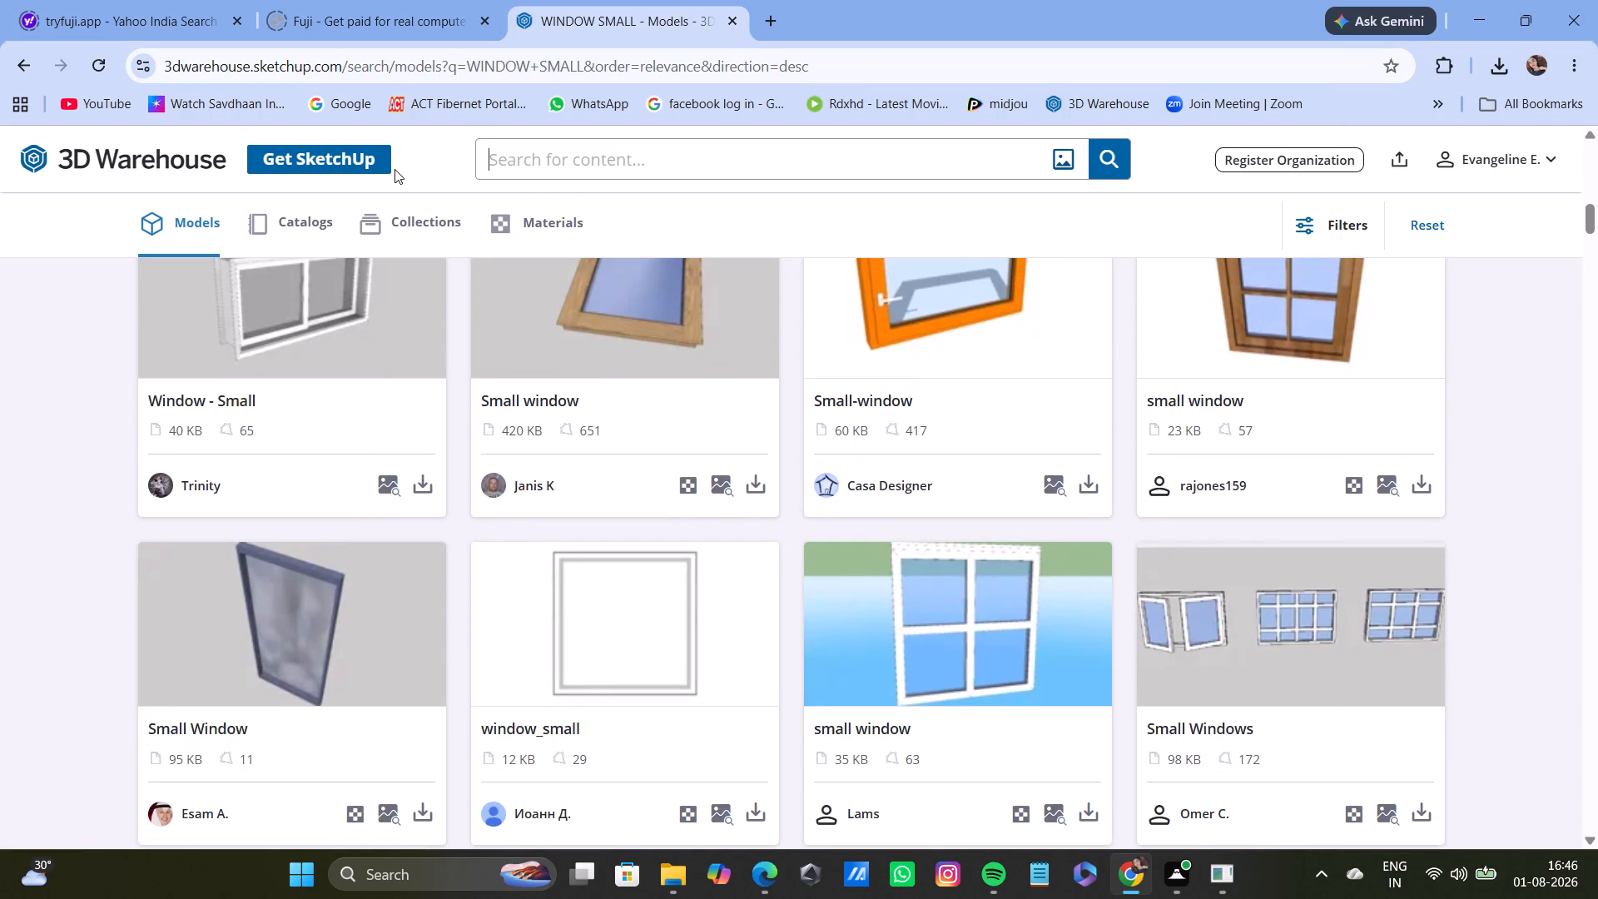
type("ROAD")
key("Return")
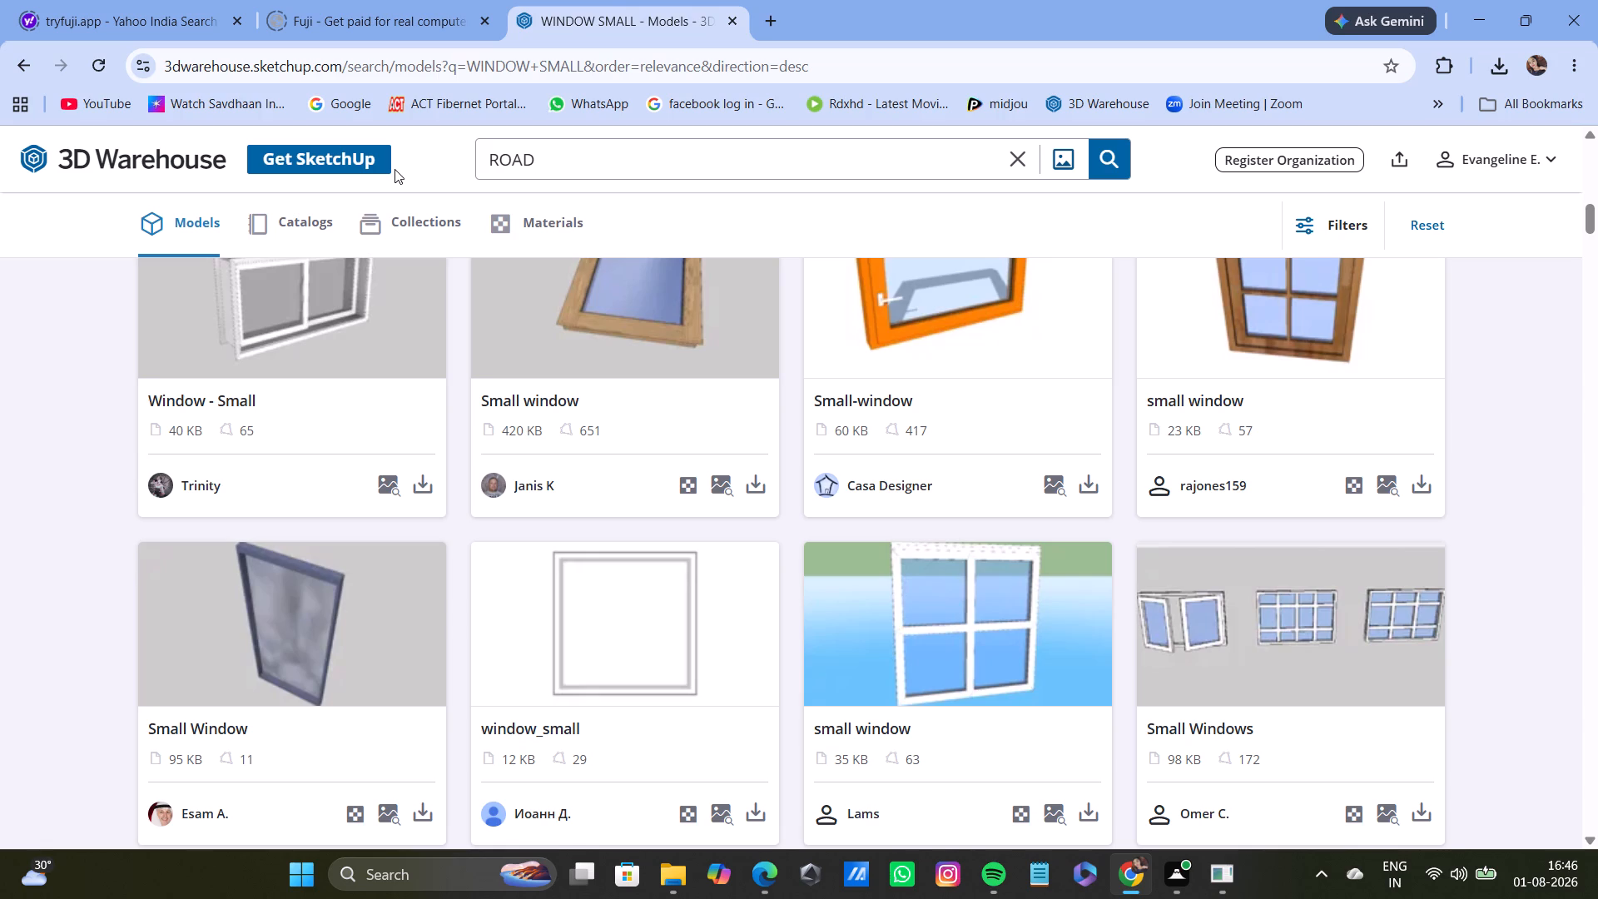
scroll(640, 355, "up", 3)
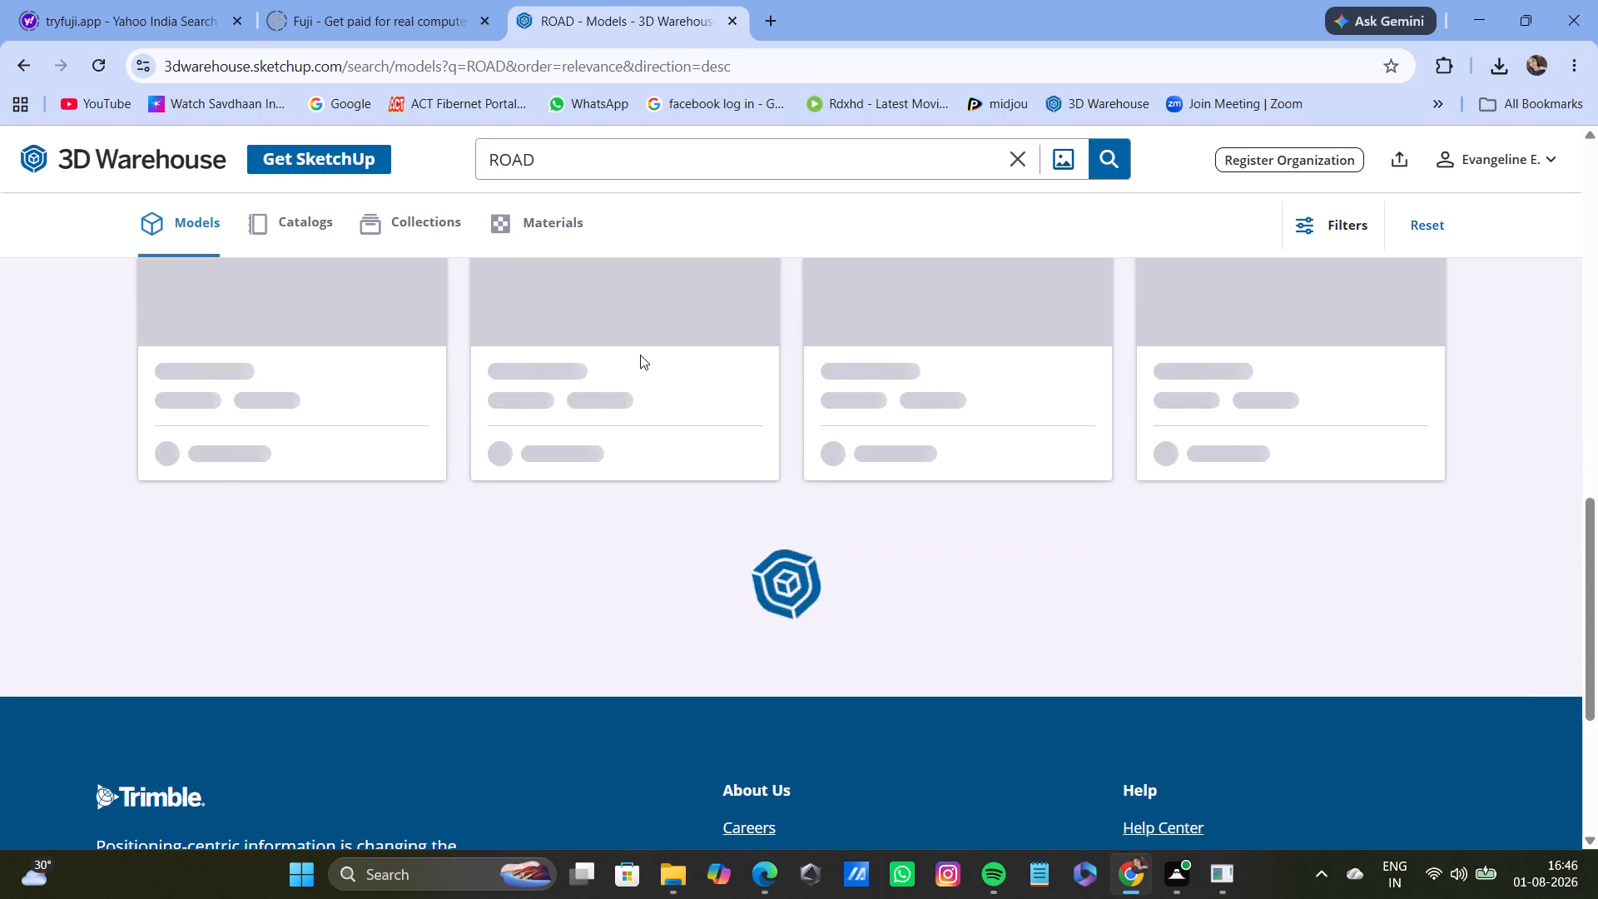
scroll(640, 355, "up", 2)
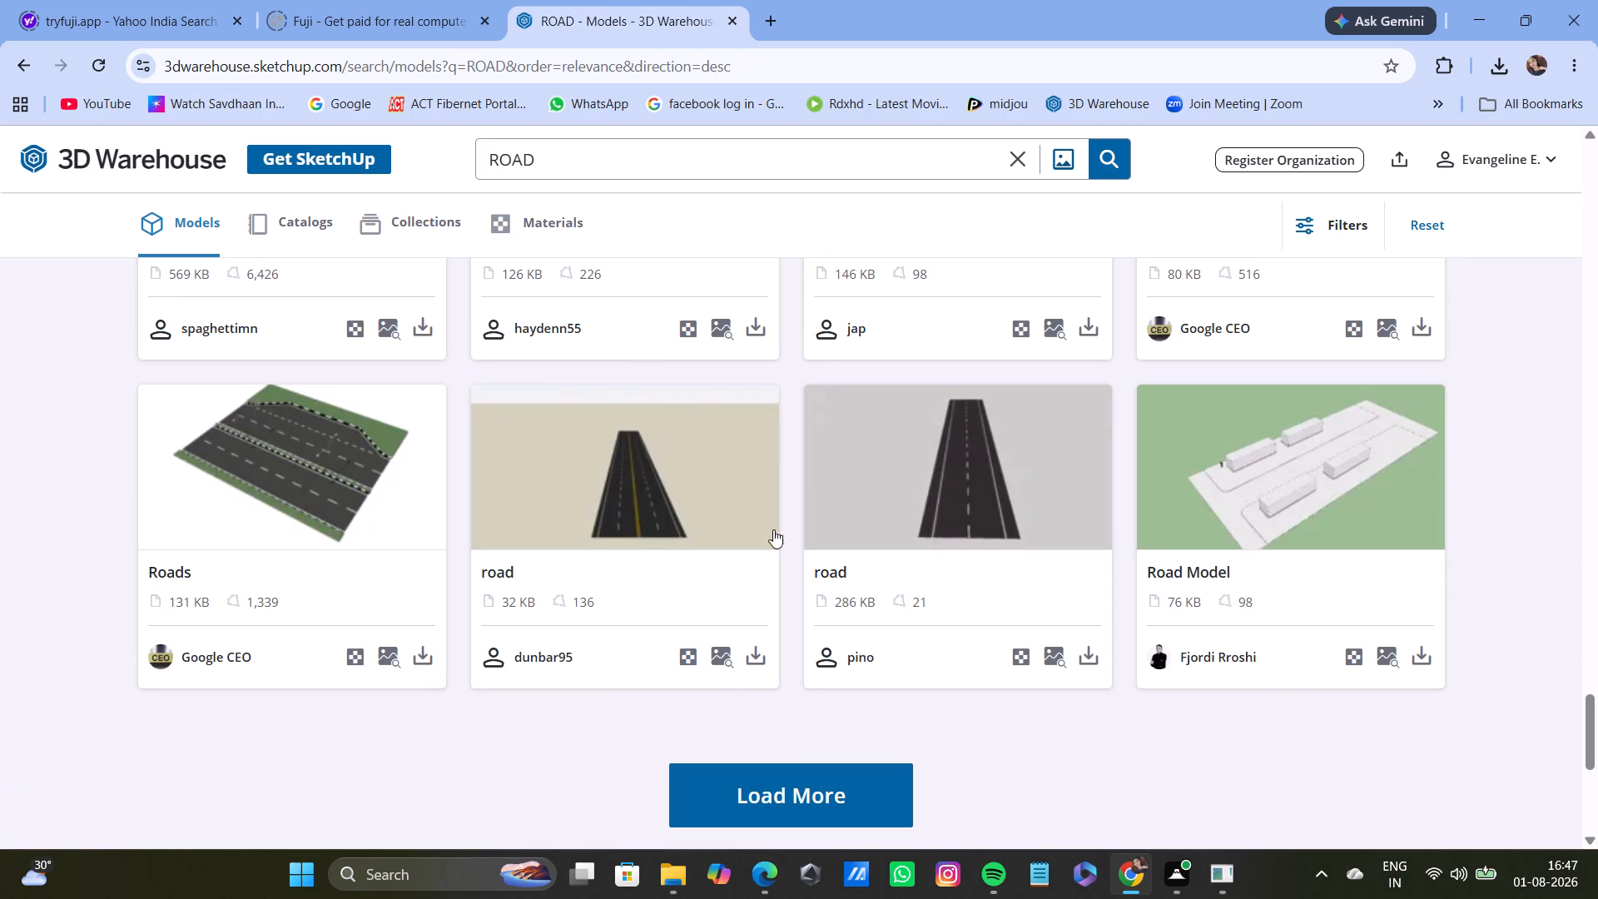
left_click(1092, 653)
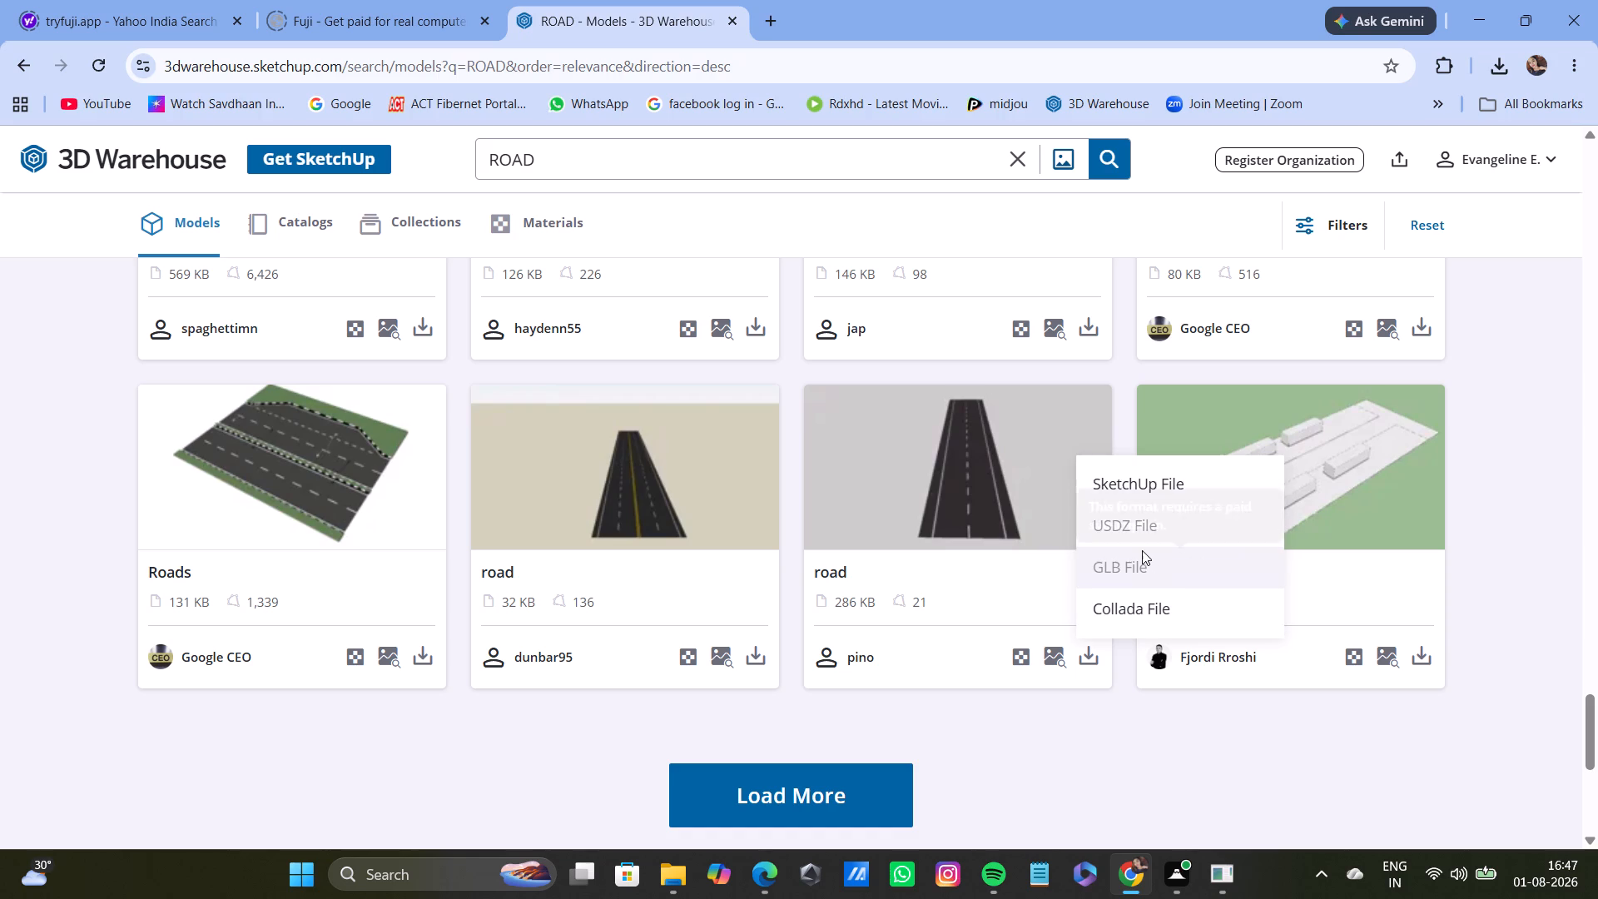
left_click(1146, 497)
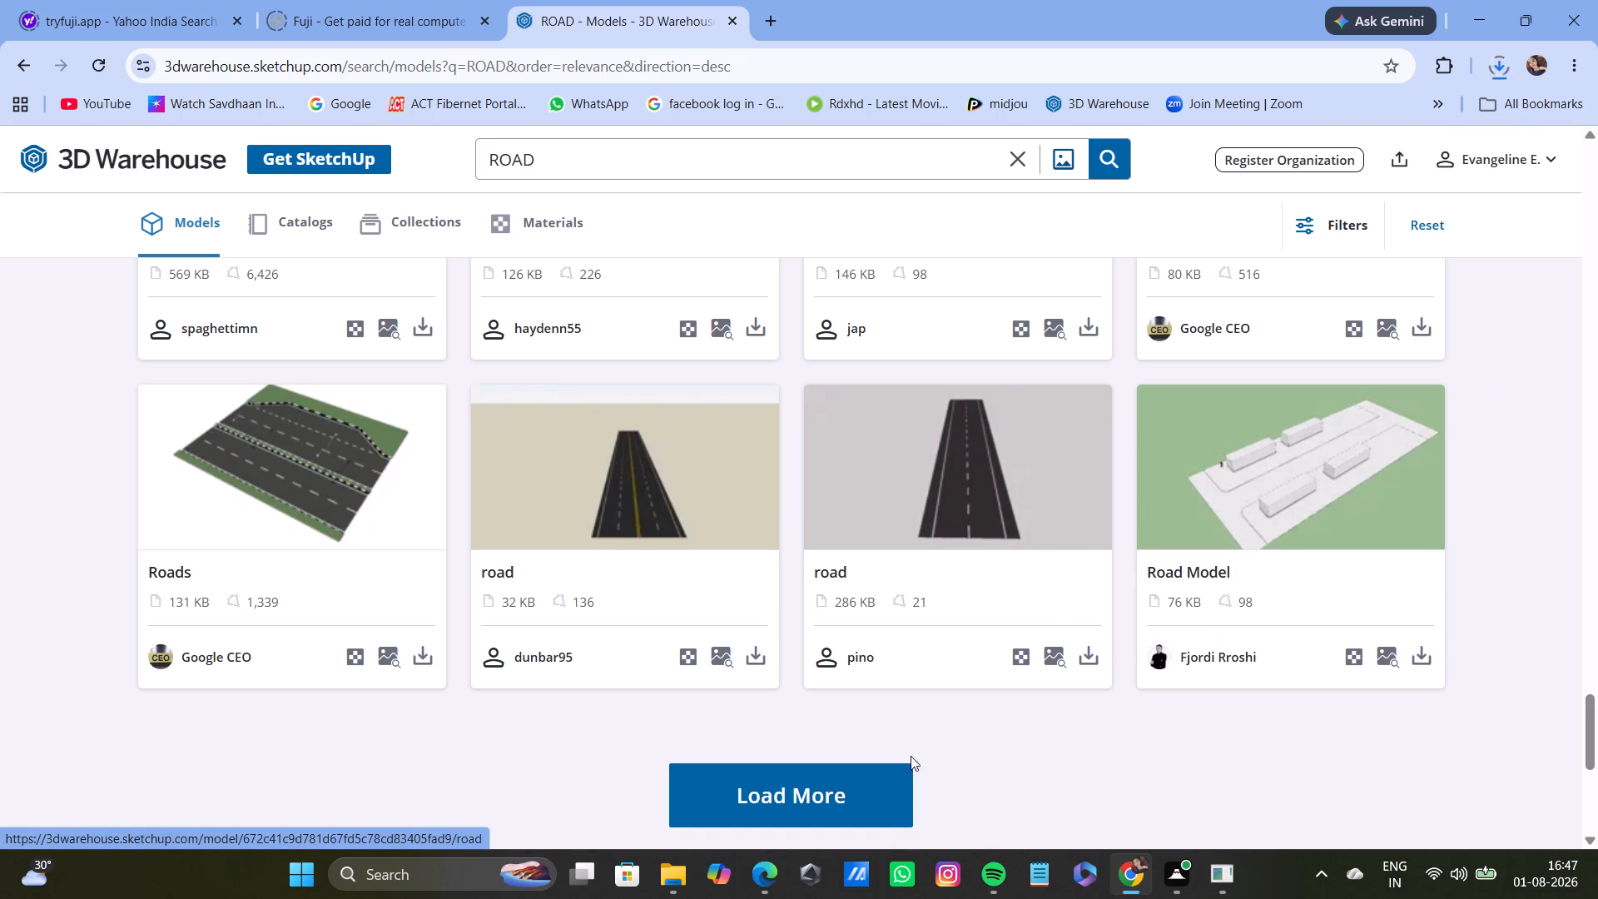
Back in SketchUp, draw a ground rectangle about 53' 7 9/16" by 5' 7 1/16" along the frontage, starting at the car-side lawn's outer front corner.
left_click(1476, 14)
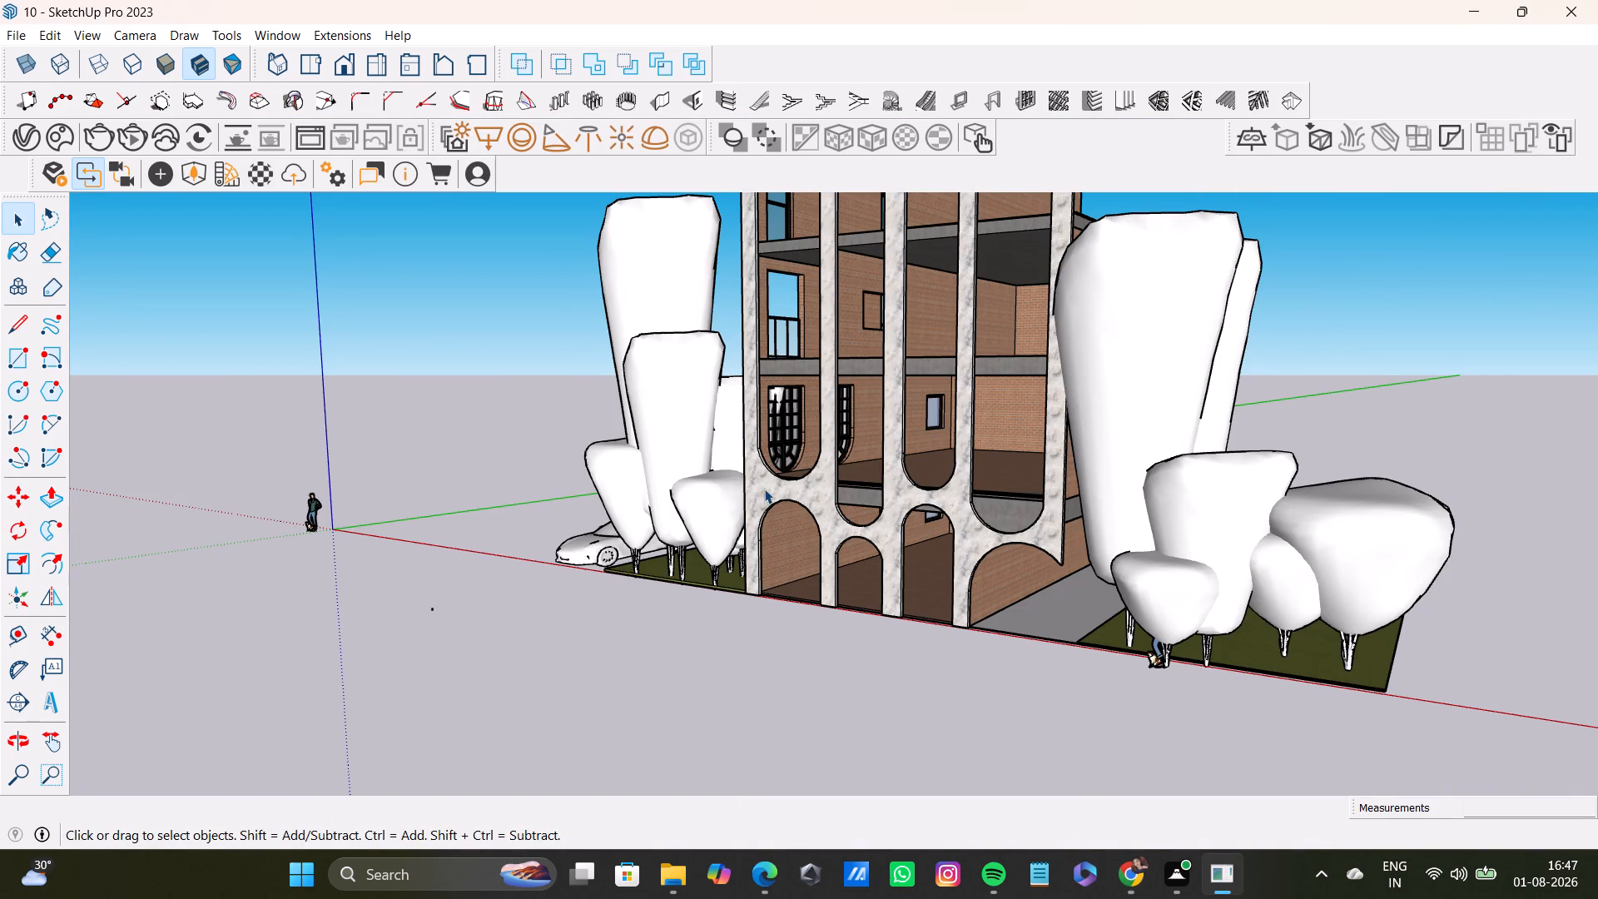
middle_click_drag(762, 492, 822, 375, "shift")
middle_click_drag(830, 523, 1035, 648)
left_click(28, 350)
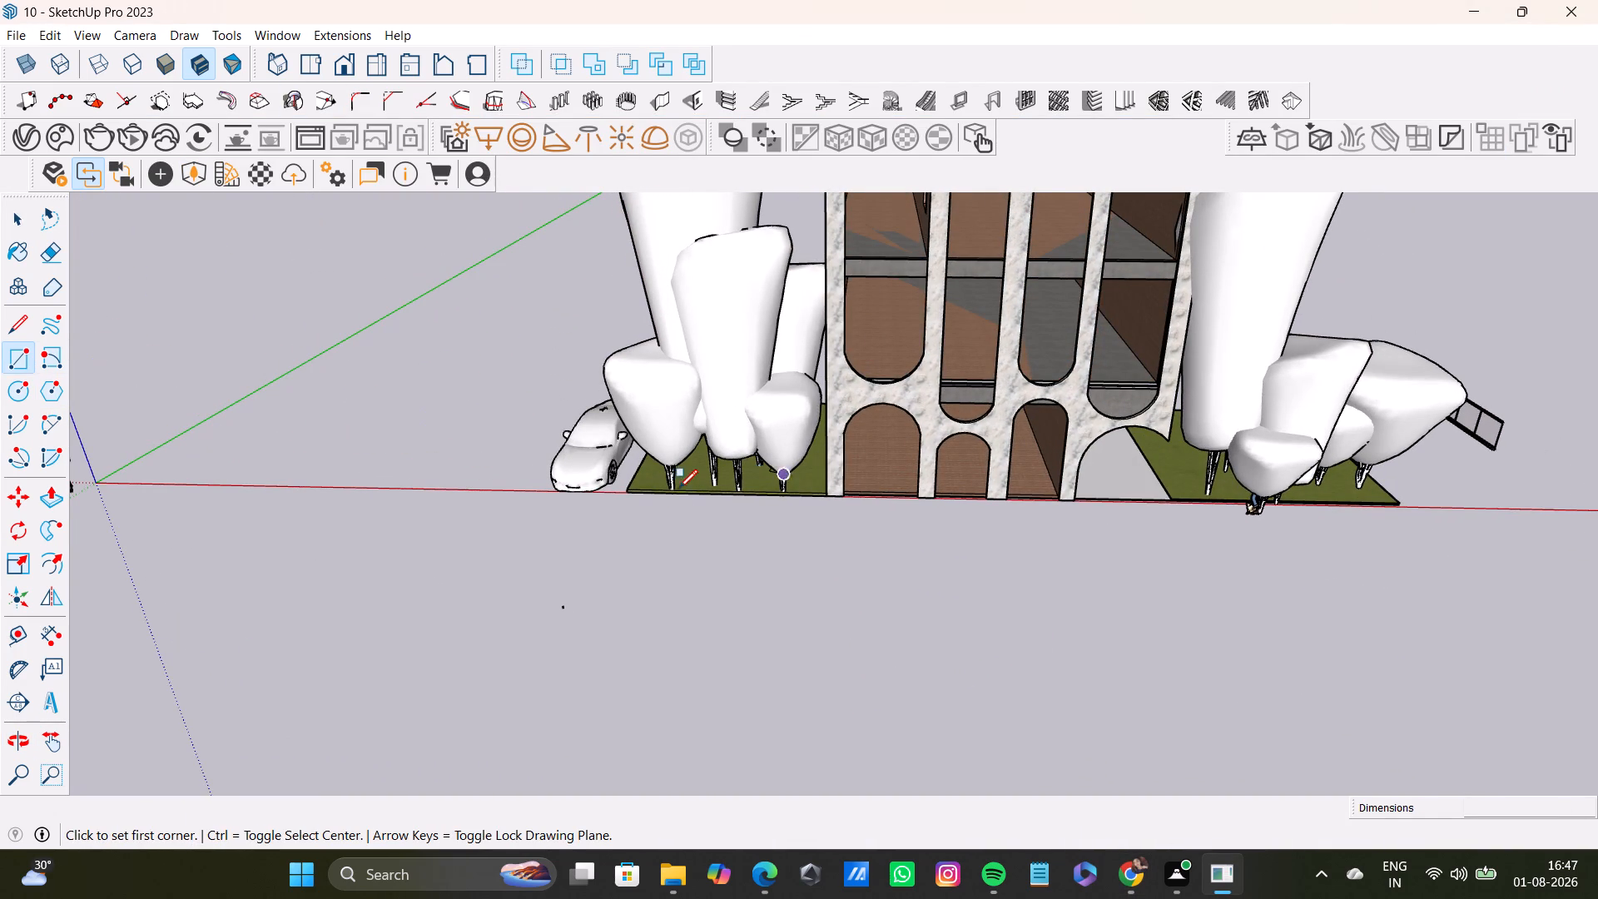
scroll(657, 553, "up", 13)
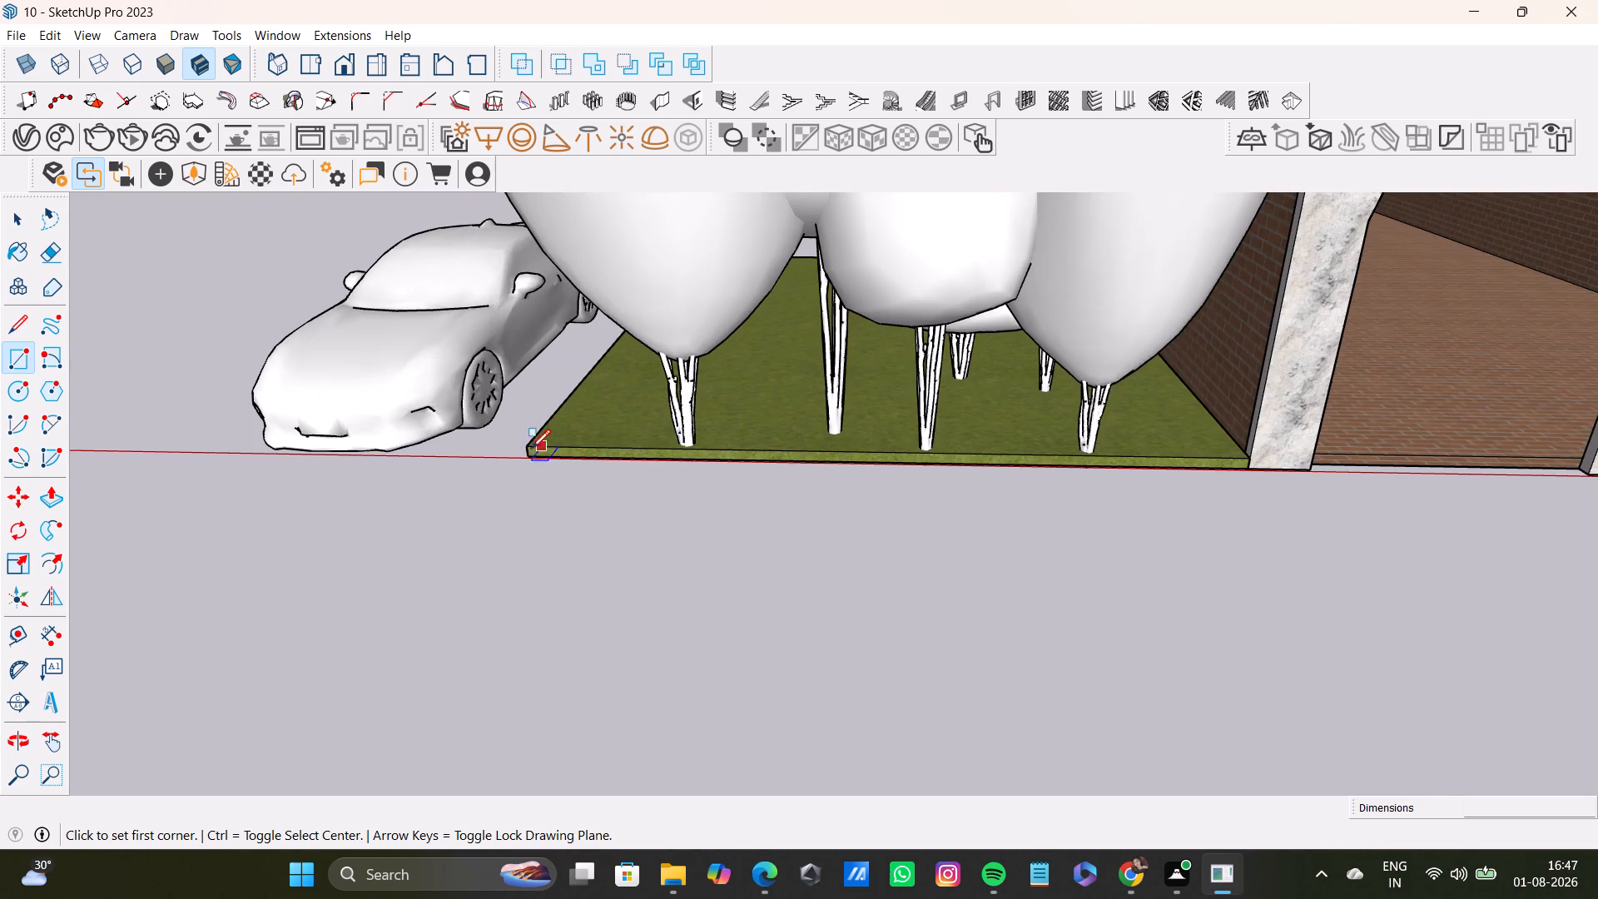
left_click(521, 459)
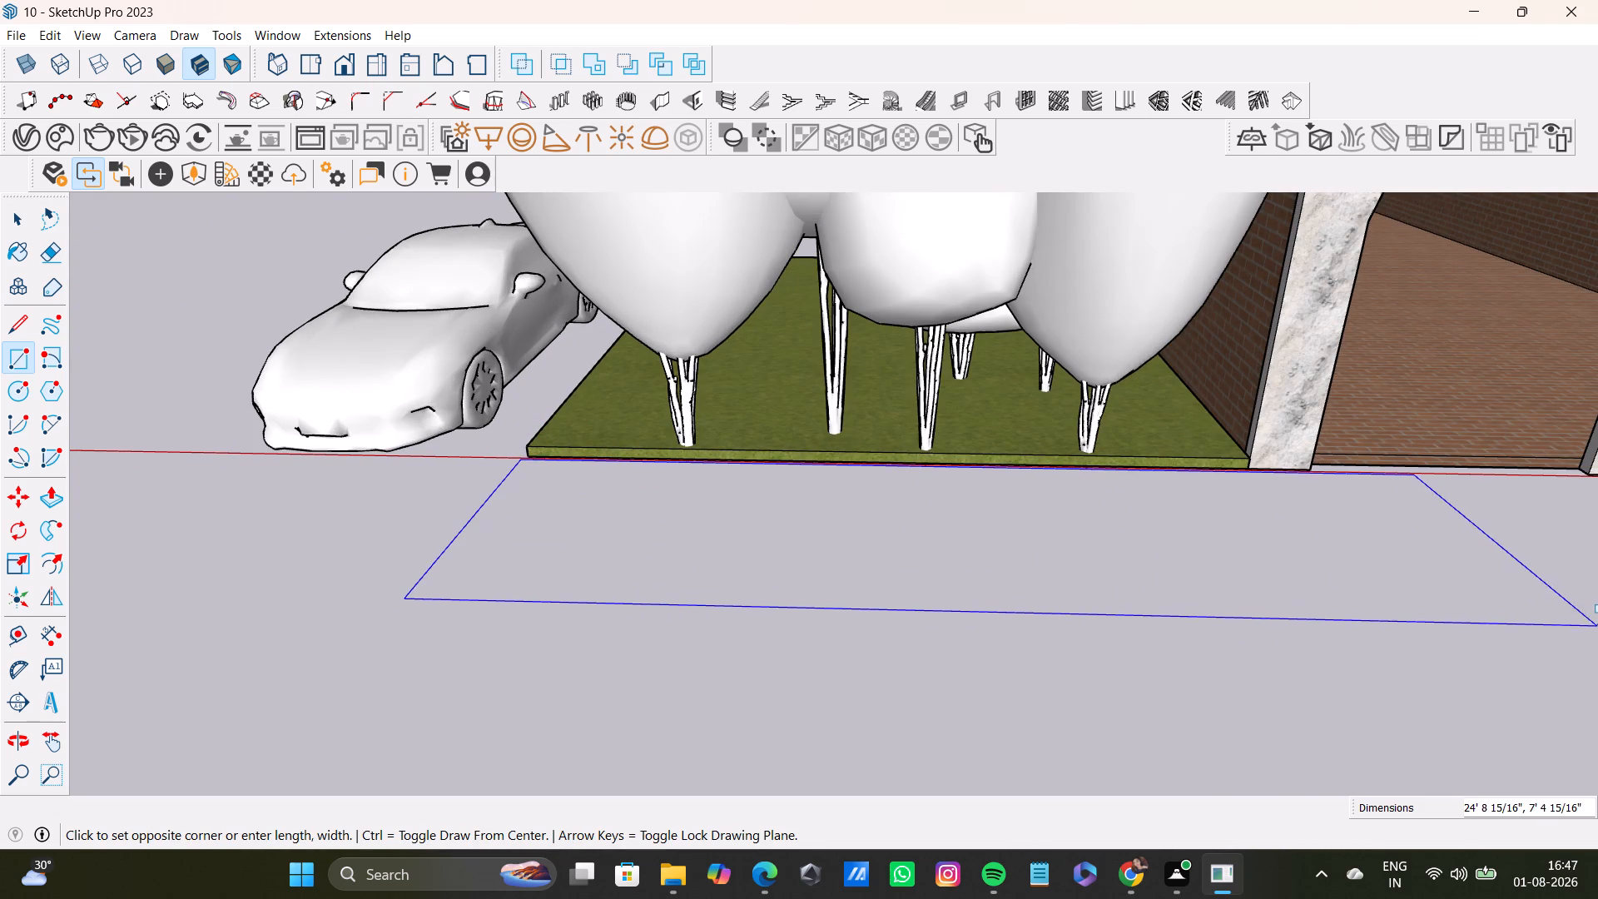
middle_click_drag(1597, 624, 897, 443)
middle_click_drag(1595, 413, 1079, 520)
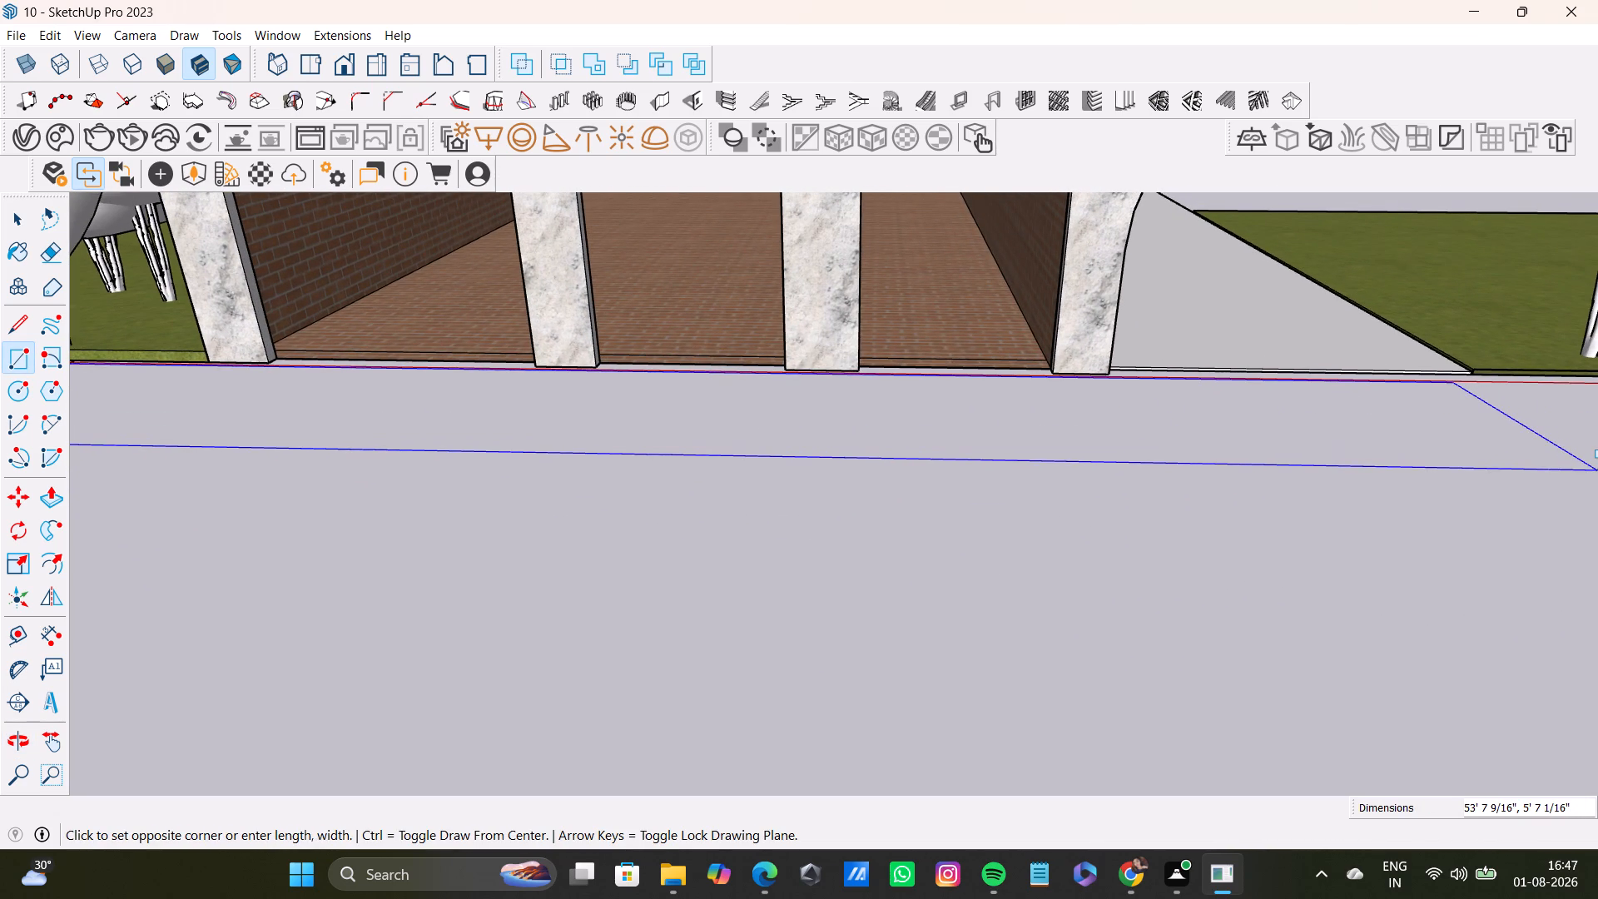
left_click(1597, 470)
middle_click_drag(1351, 456, 1357, 623)
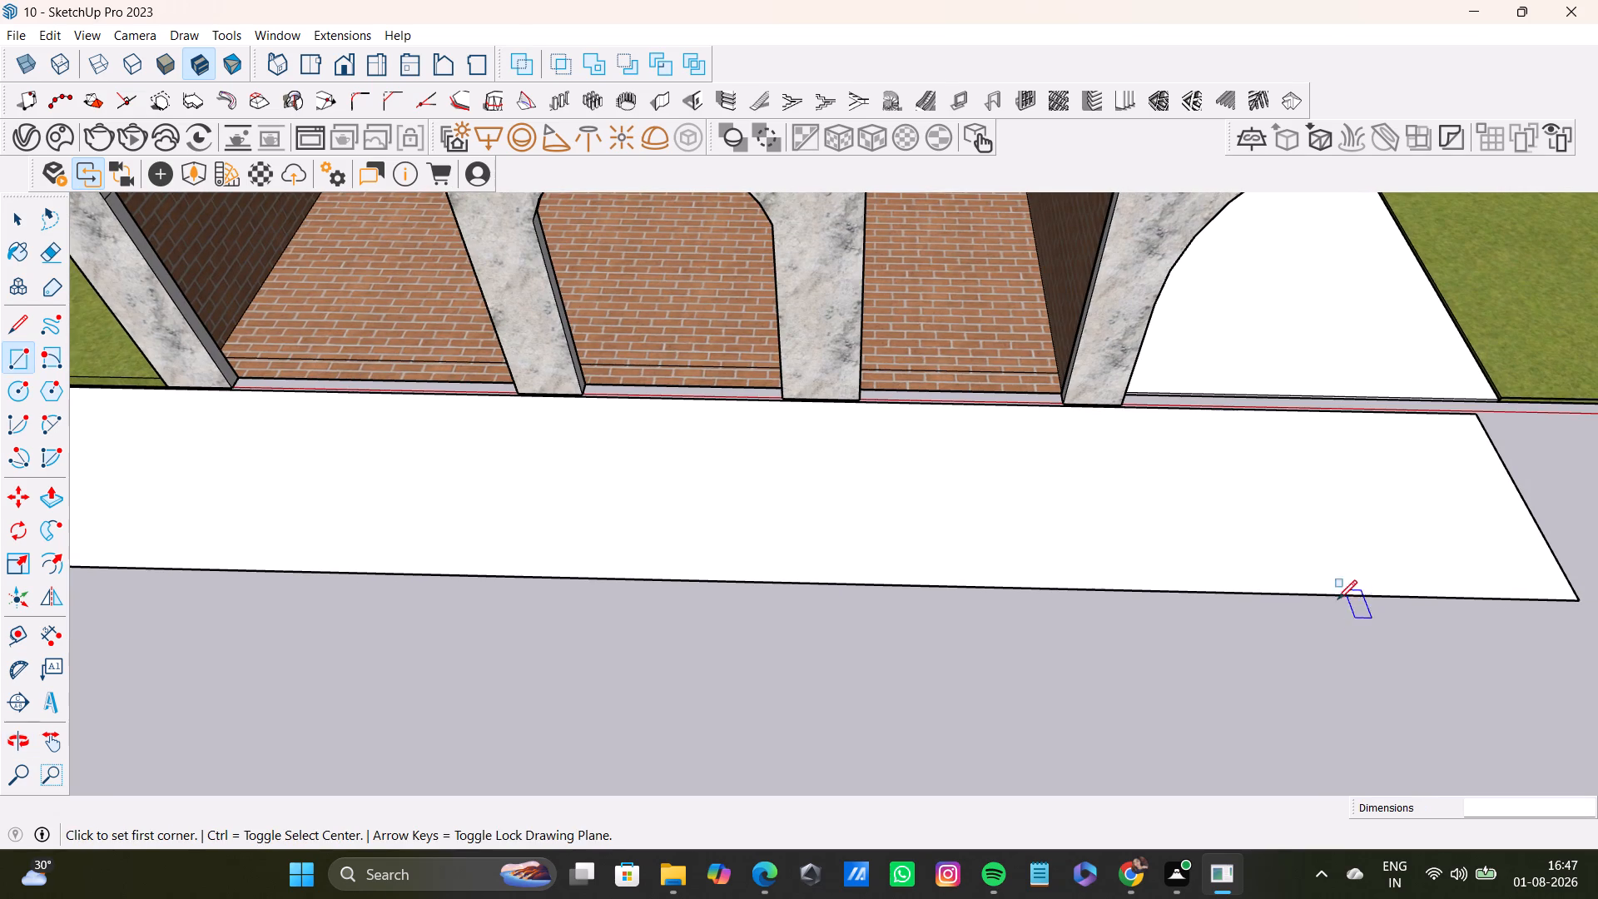
Push/Pull the new frontage rectangle up about 1 5/16" into a thin slab.
key("p")
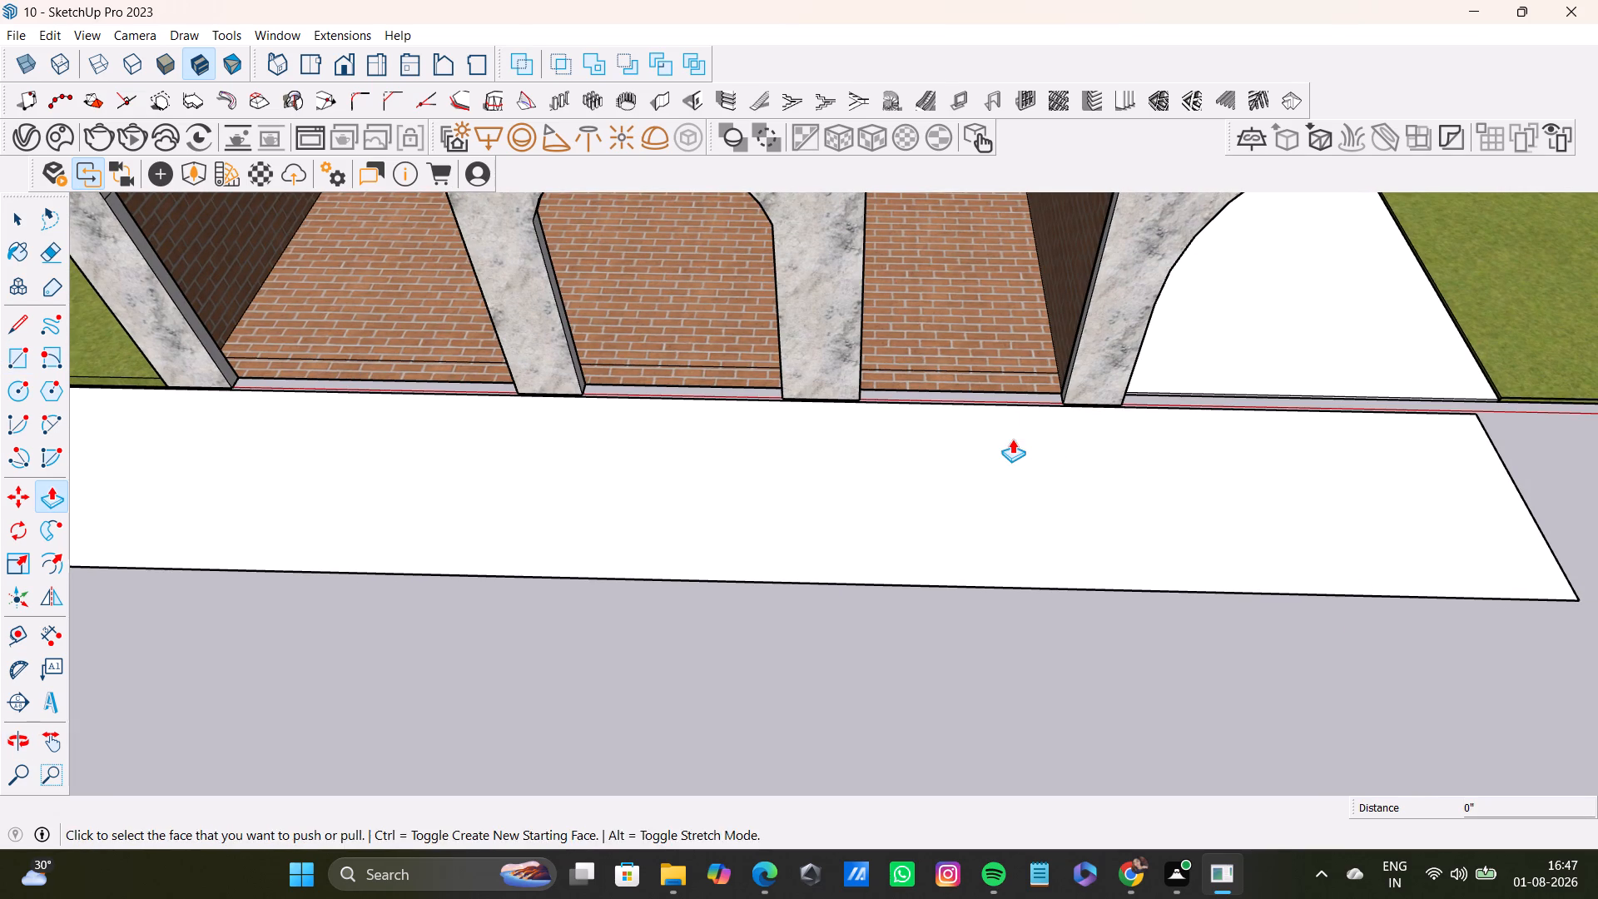
left_click(1012, 439)
left_click(1020, 437)
Push/Pull the frontage slab's building-side face about 3 5/8" to close the gap to the building's floor edge.
middle_click_drag(1197, 468, 1079, 489)
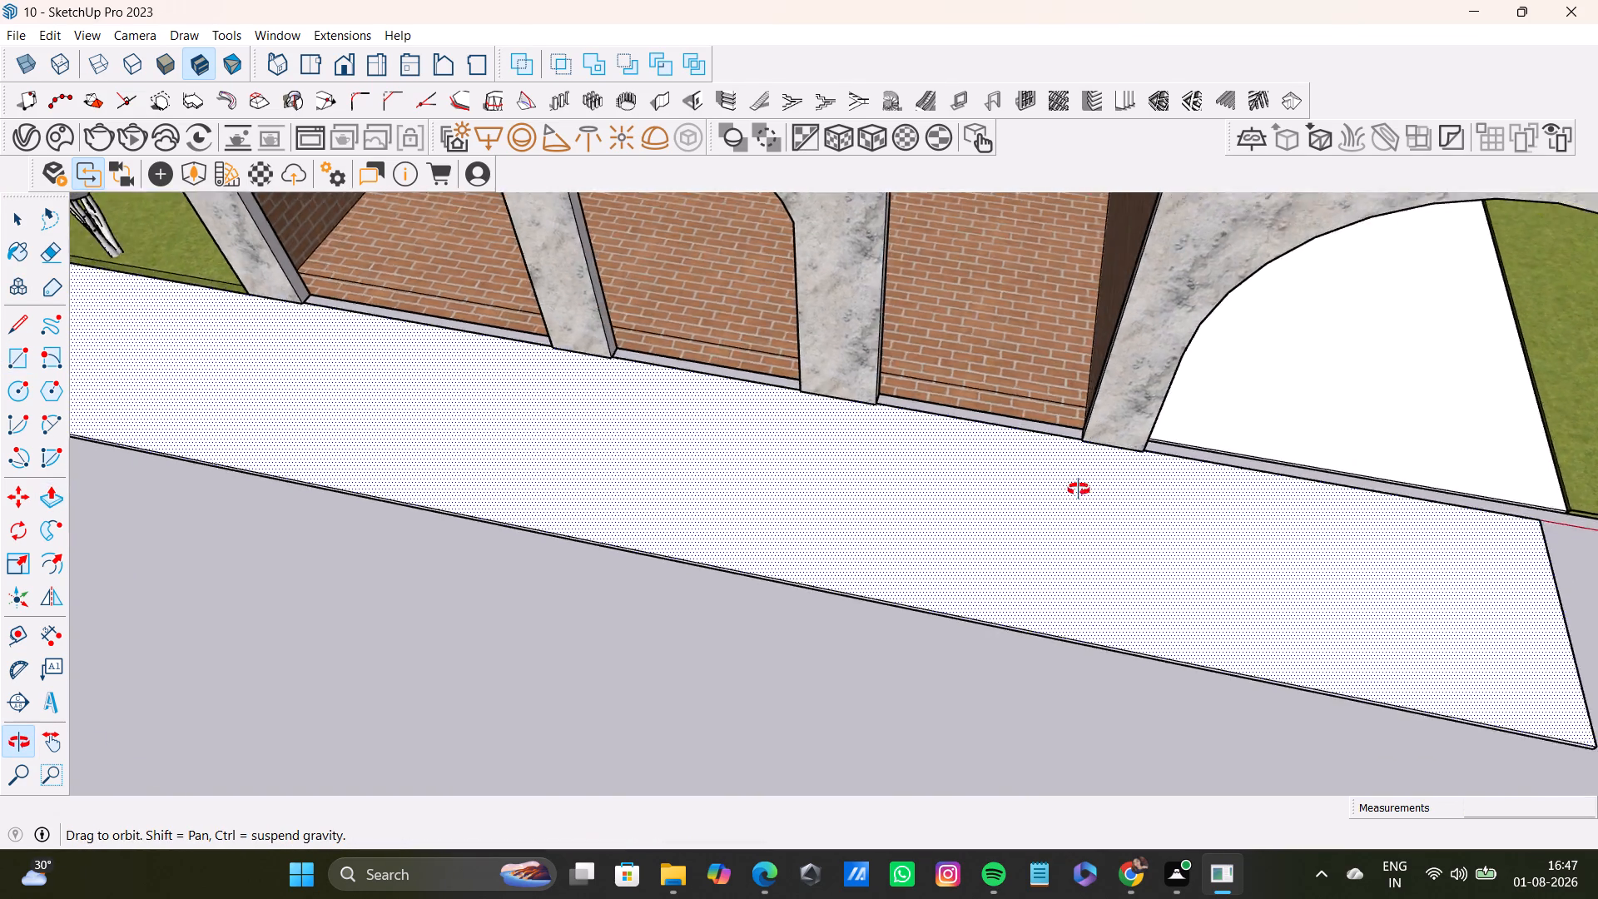
middle_click_drag(1079, 489, 624, 287)
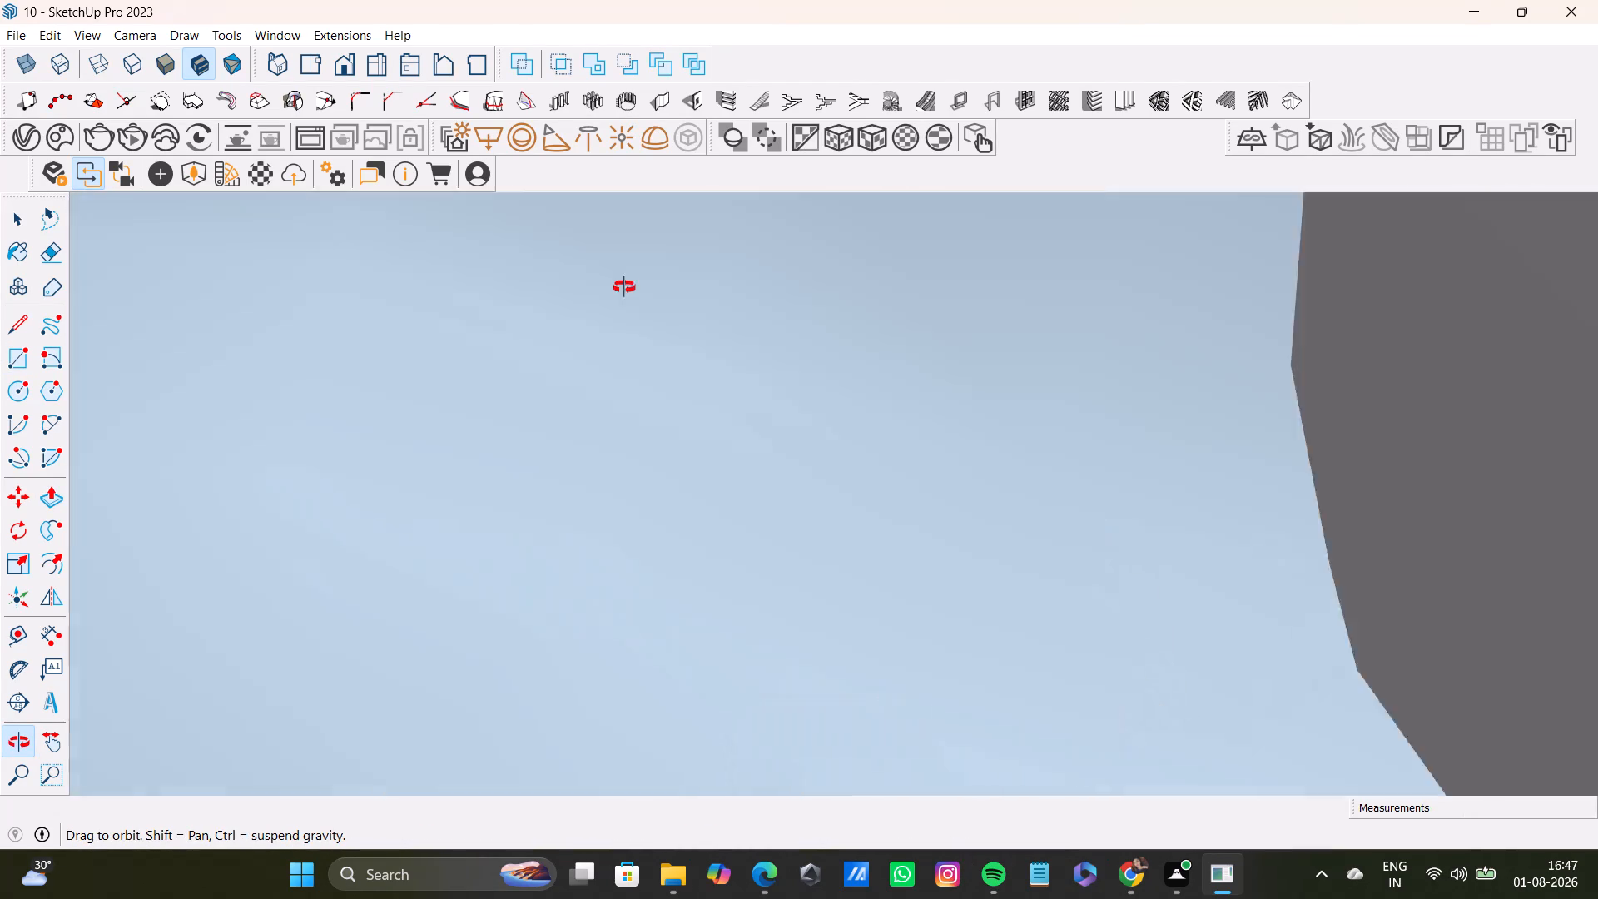
middle_click_drag(624, 287, 654, 301)
scroll(1032, 638, "up", 10)
middle_click_drag(1050, 639, 970, 622)
middle_click_drag(953, 615, 886, 591)
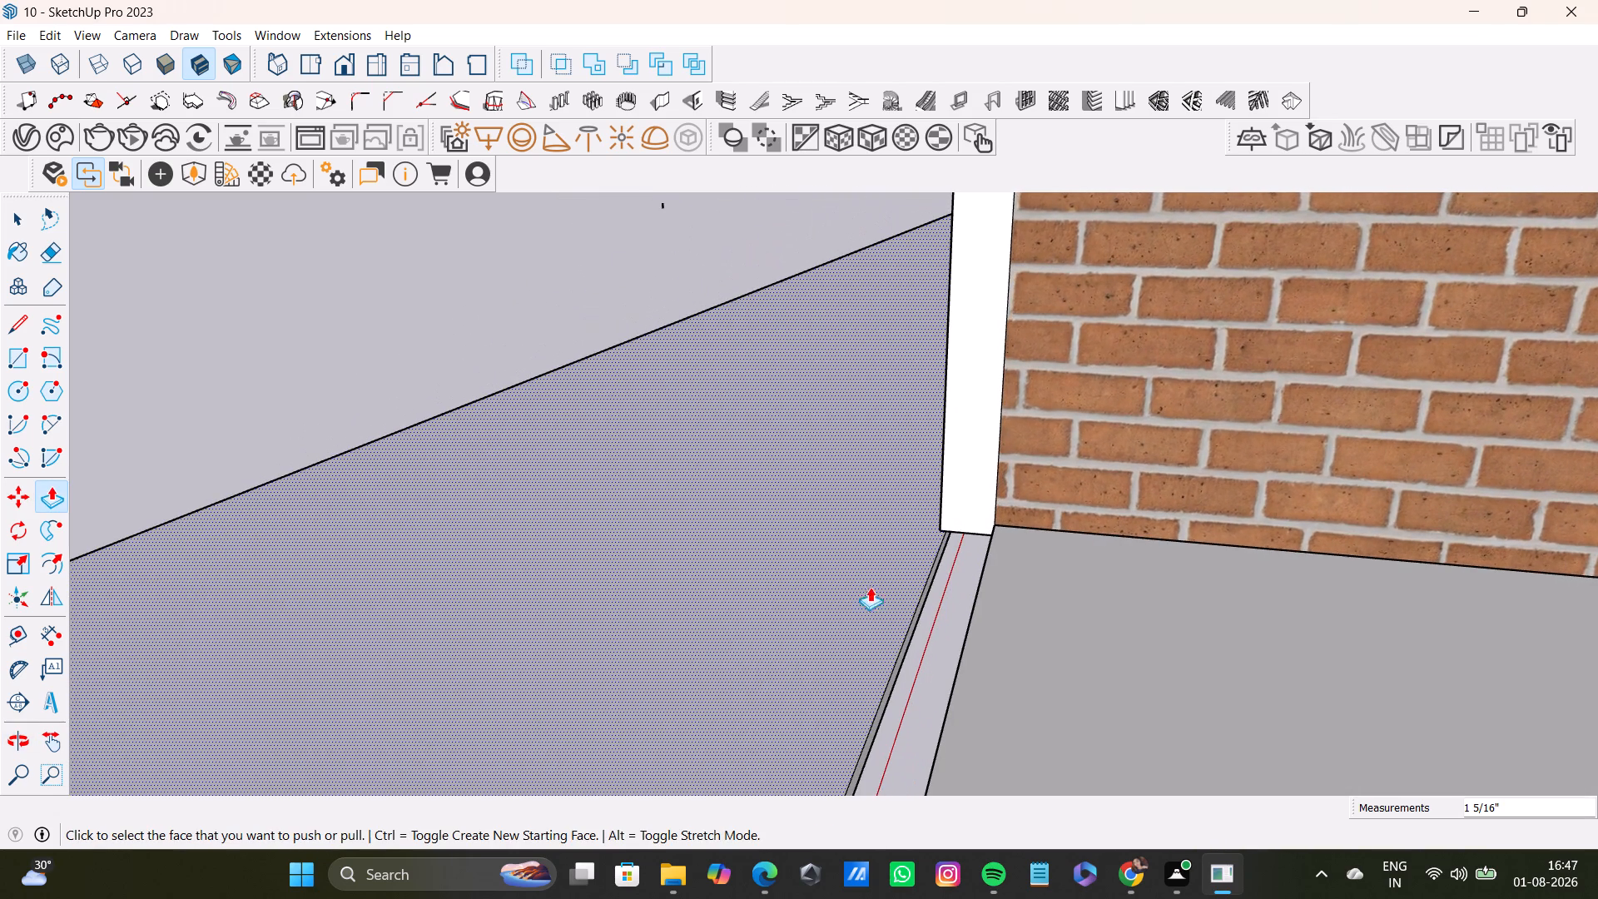
left_click(916, 623)
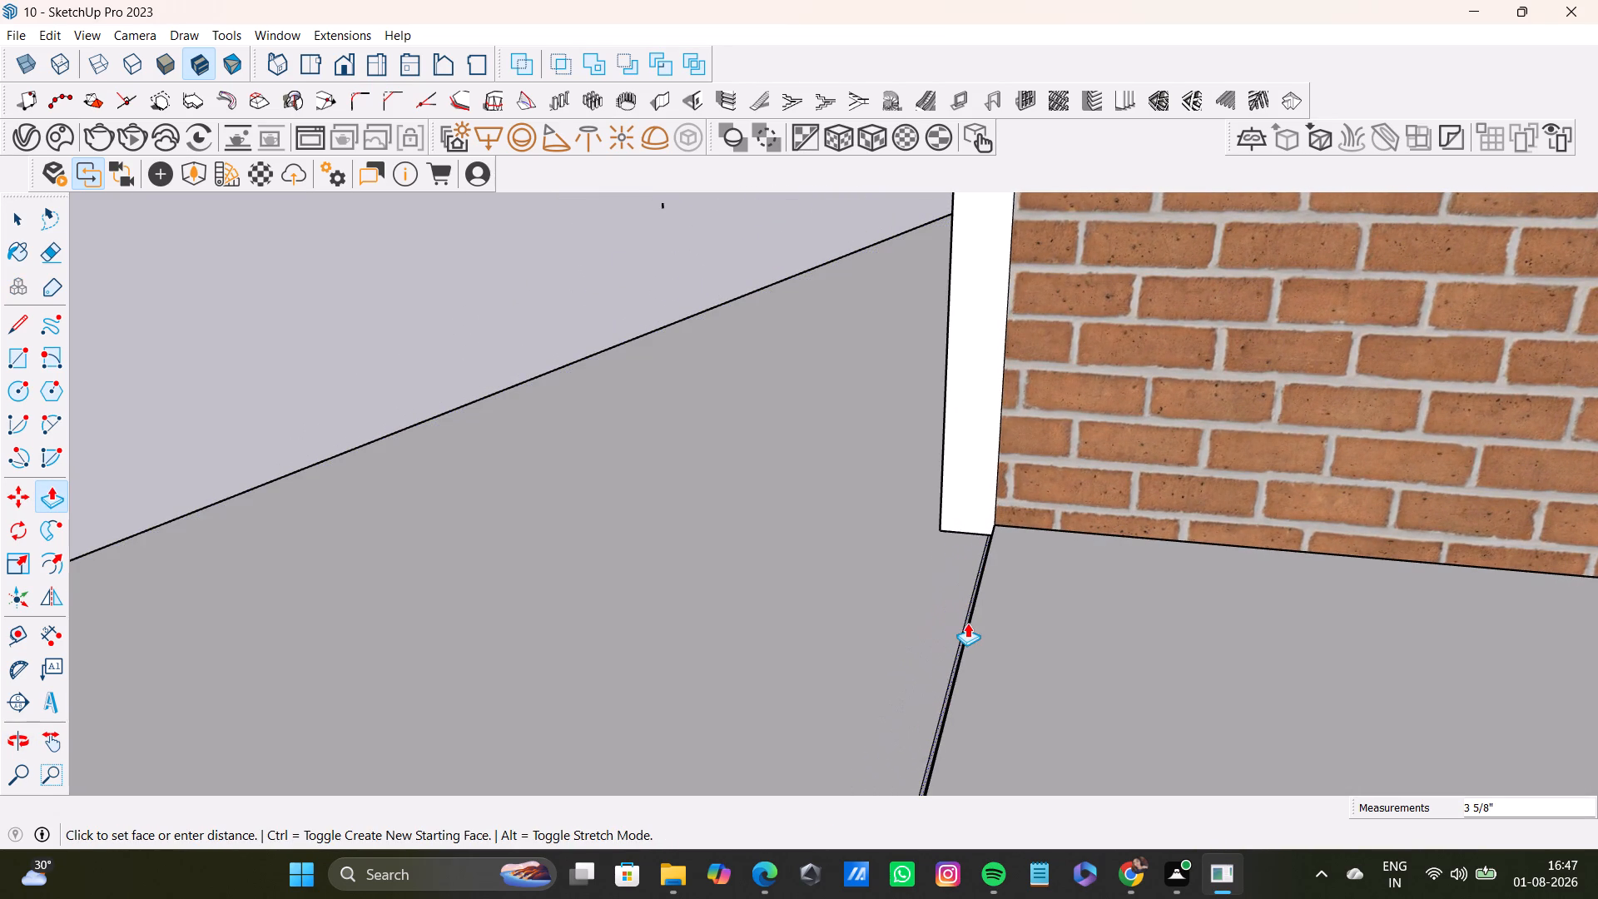
left_click(967, 623)
scroll(789, 617, "down", 2)
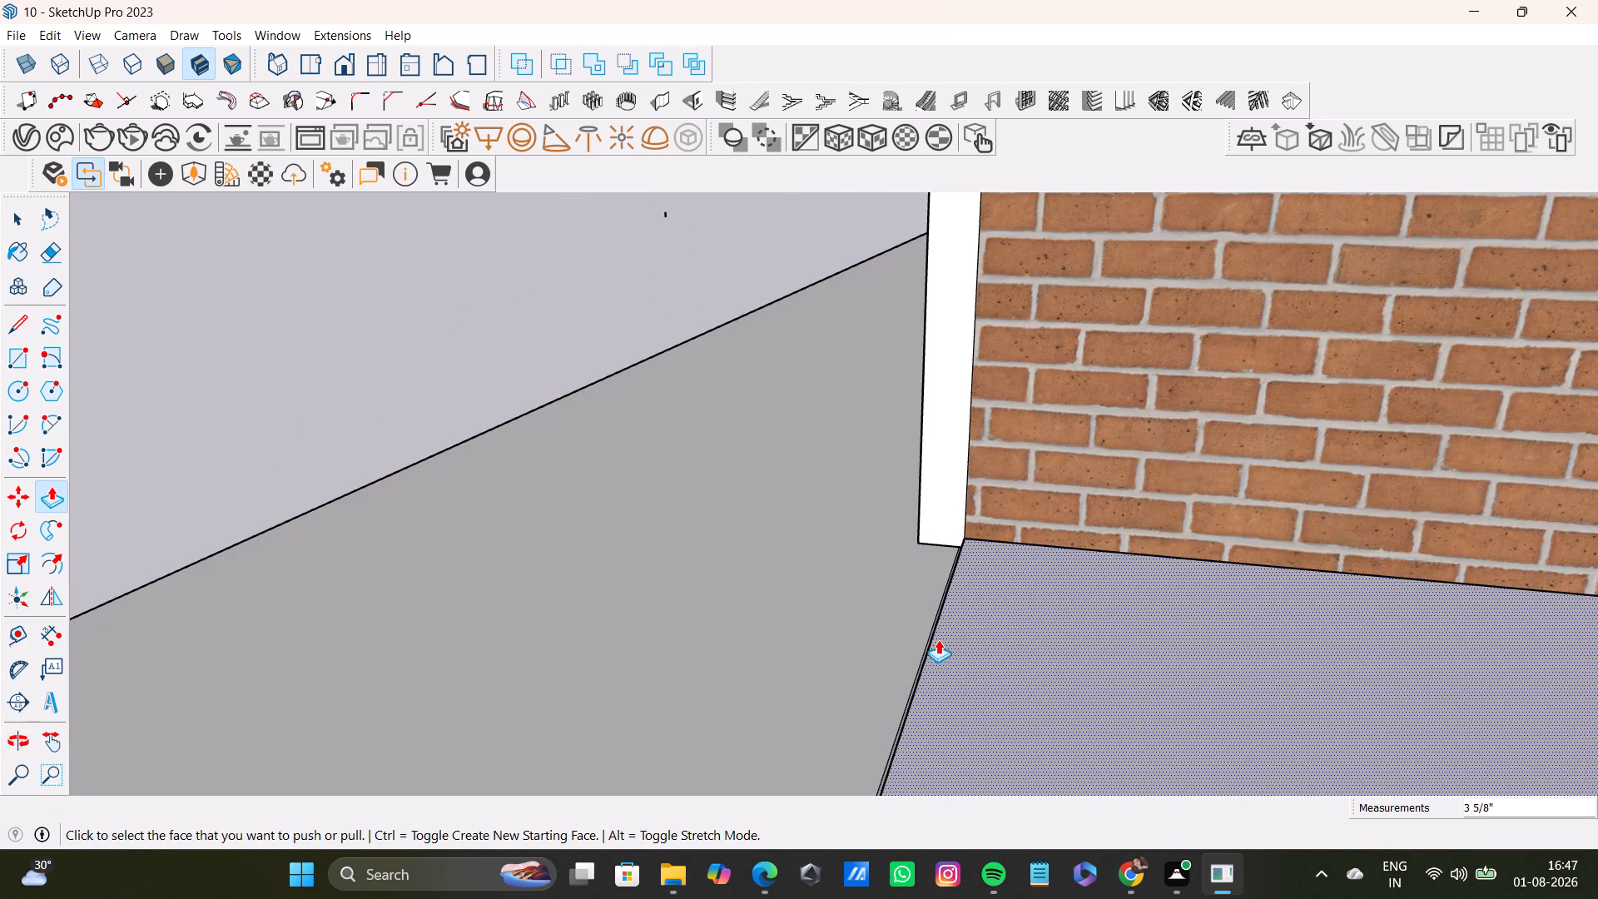
scroll(665, 612, "down", 7)
middle_click_drag(663, 616, 671, 616)
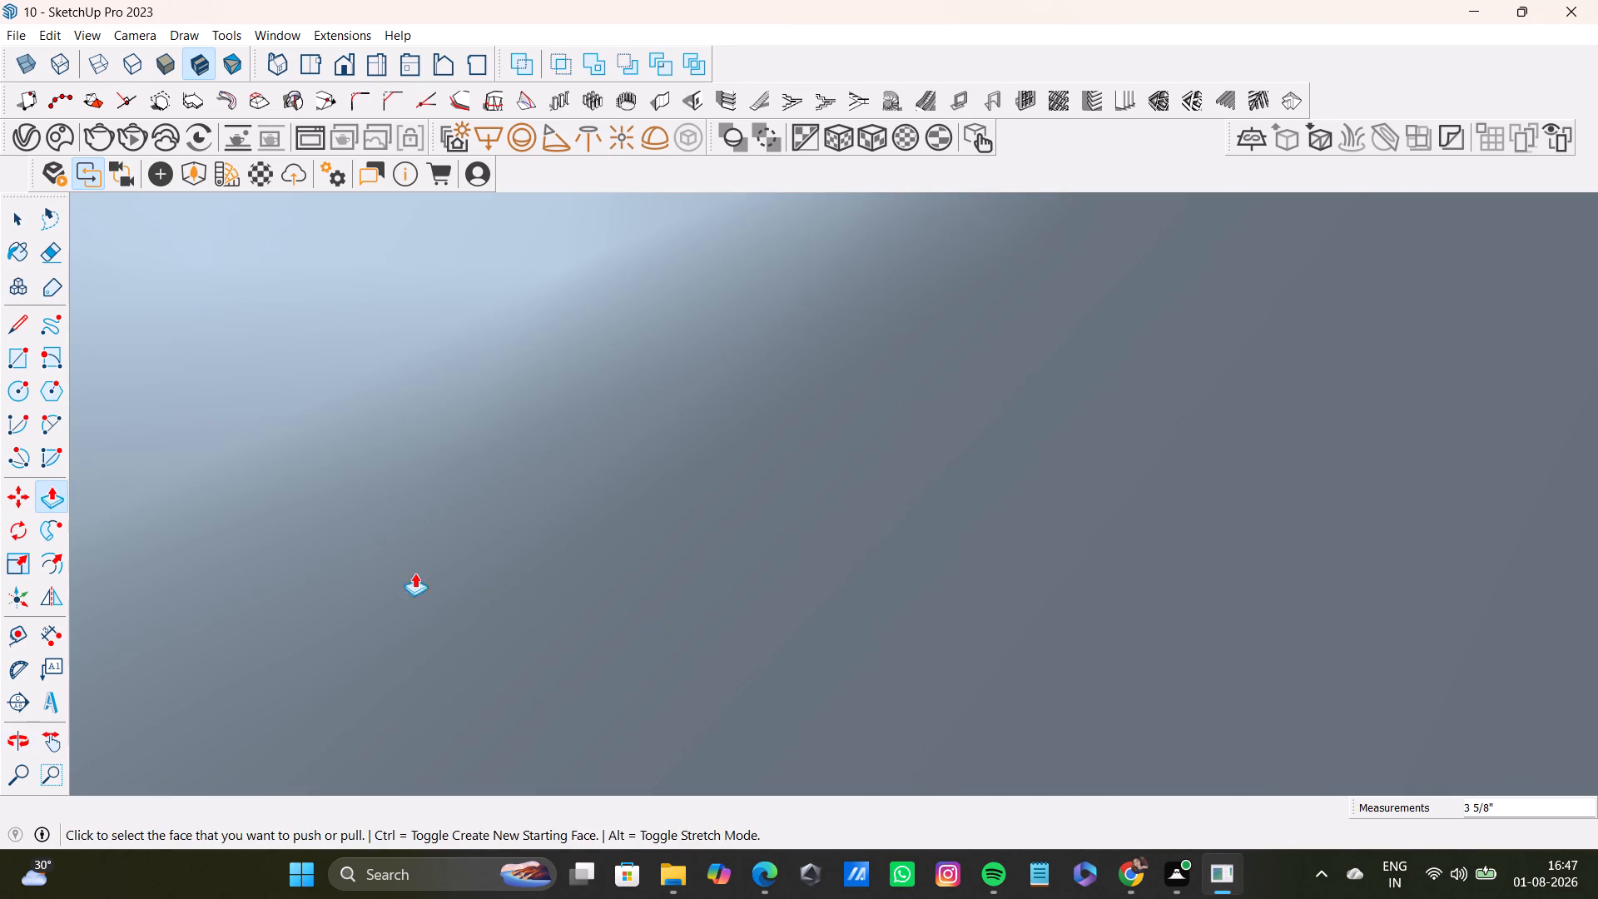
Push/Pull the frontage slab's car-side end face inward about 4 5/16" towards the lawn's outer front corner.
scroll(171, 683, "down", 16)
middle_click_drag(390, 616, 635, 584)
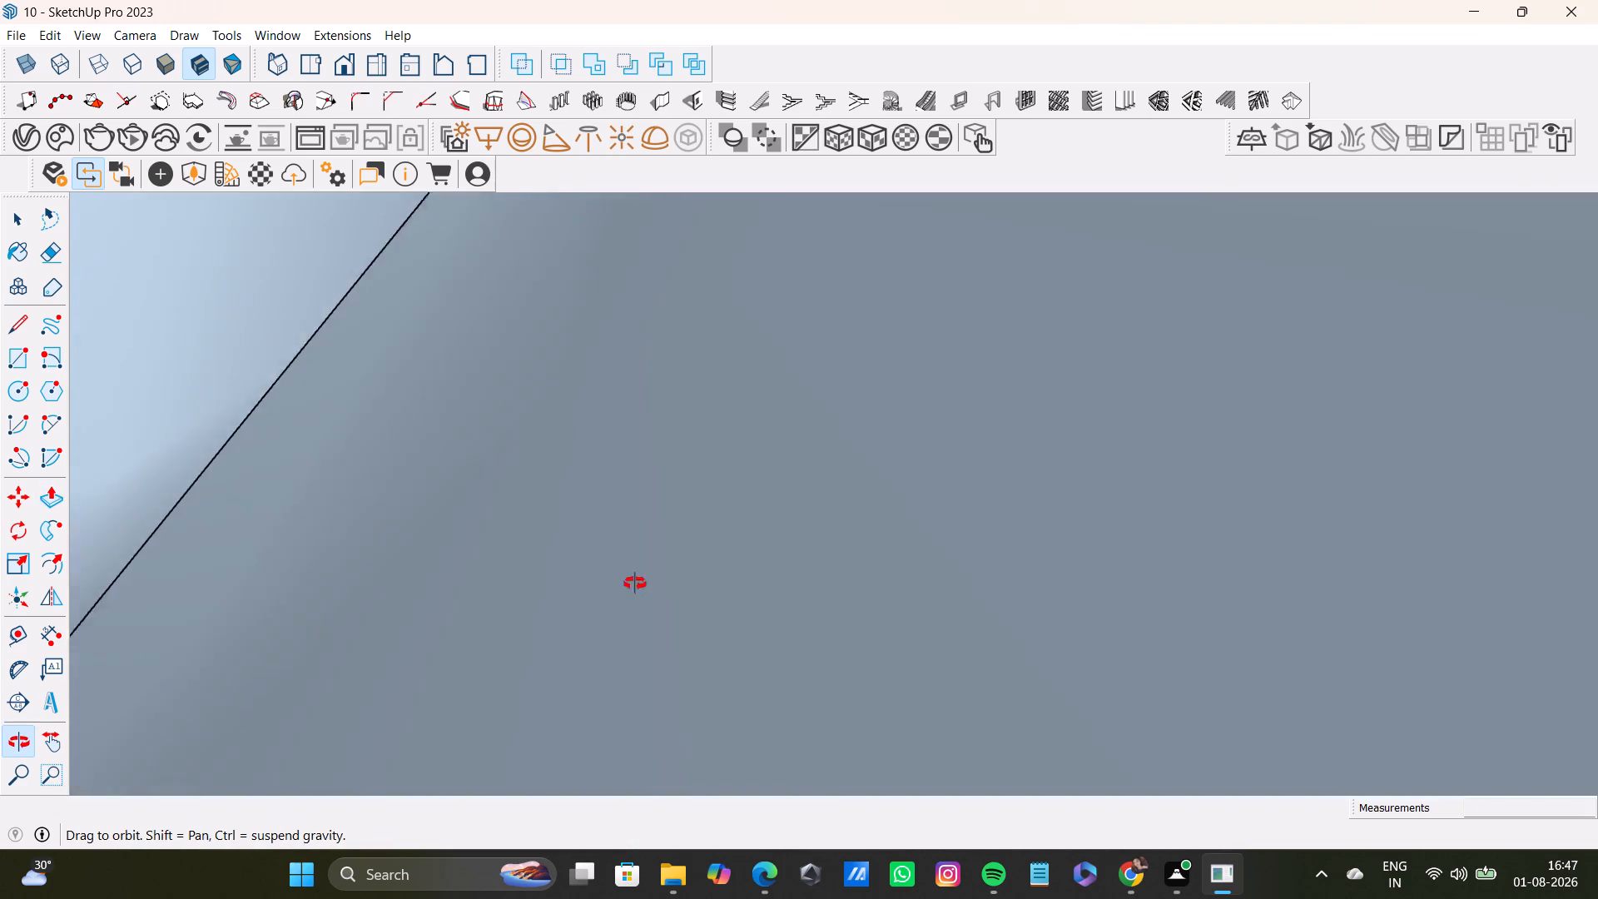
middle_click_drag(635, 584, 1261, 634)
scroll(645, 599, "down", 20)
scroll(645, 599, "down", 4)
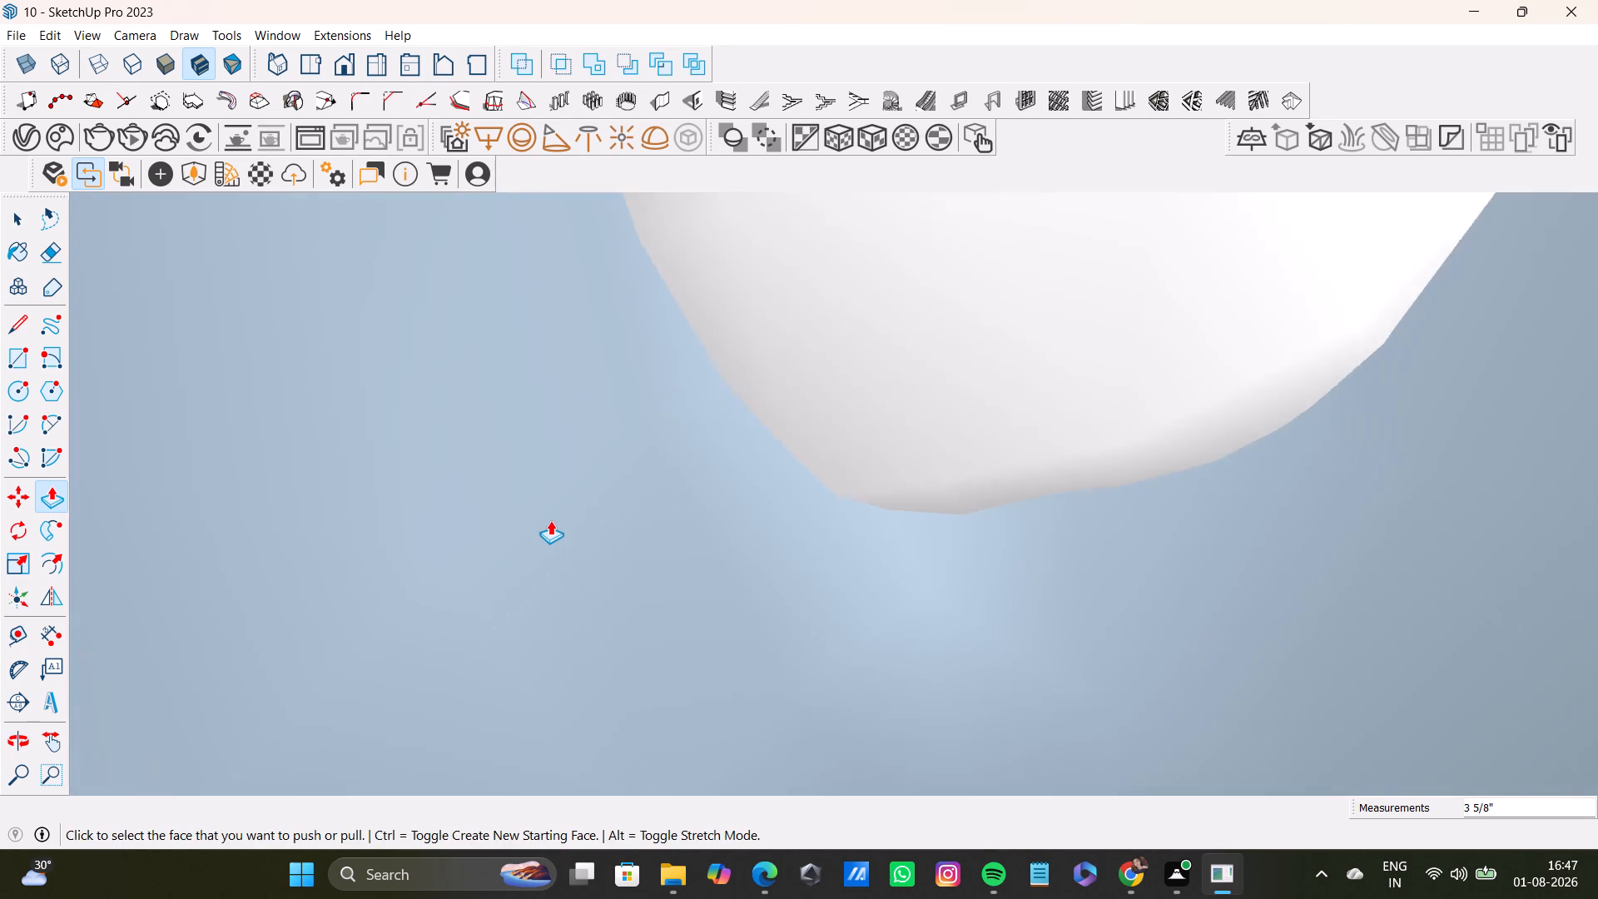
scroll(550, 520, "down", 20)
scroll(550, 520, "down", 18)
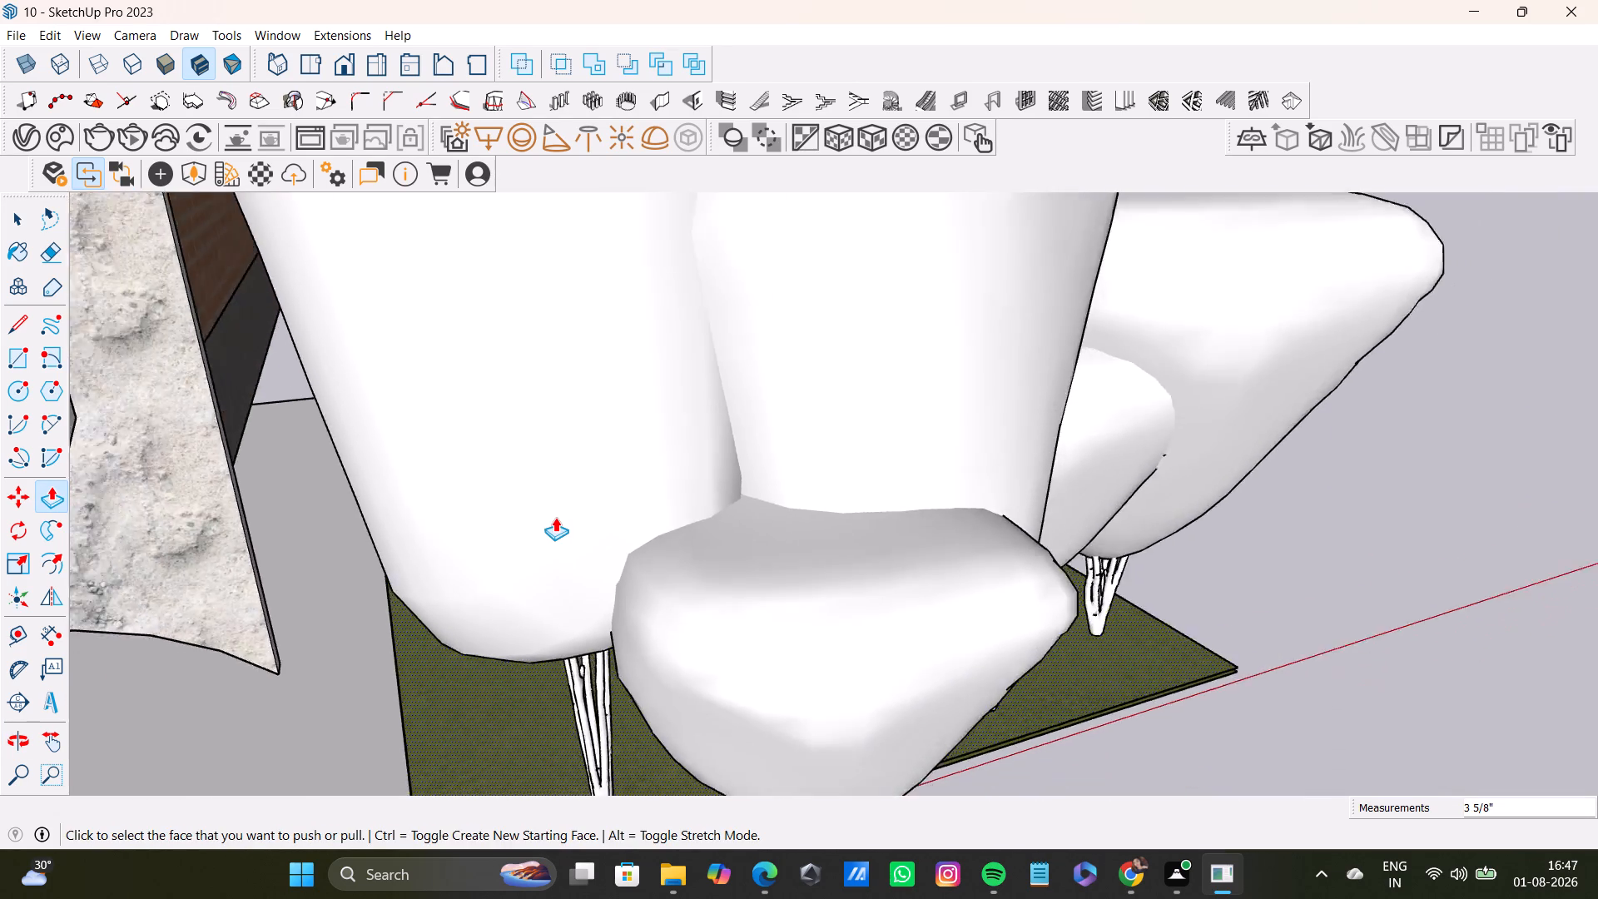
scroll(555, 517, "down", 17)
middle_click_drag(463, 534, 1020, 325)
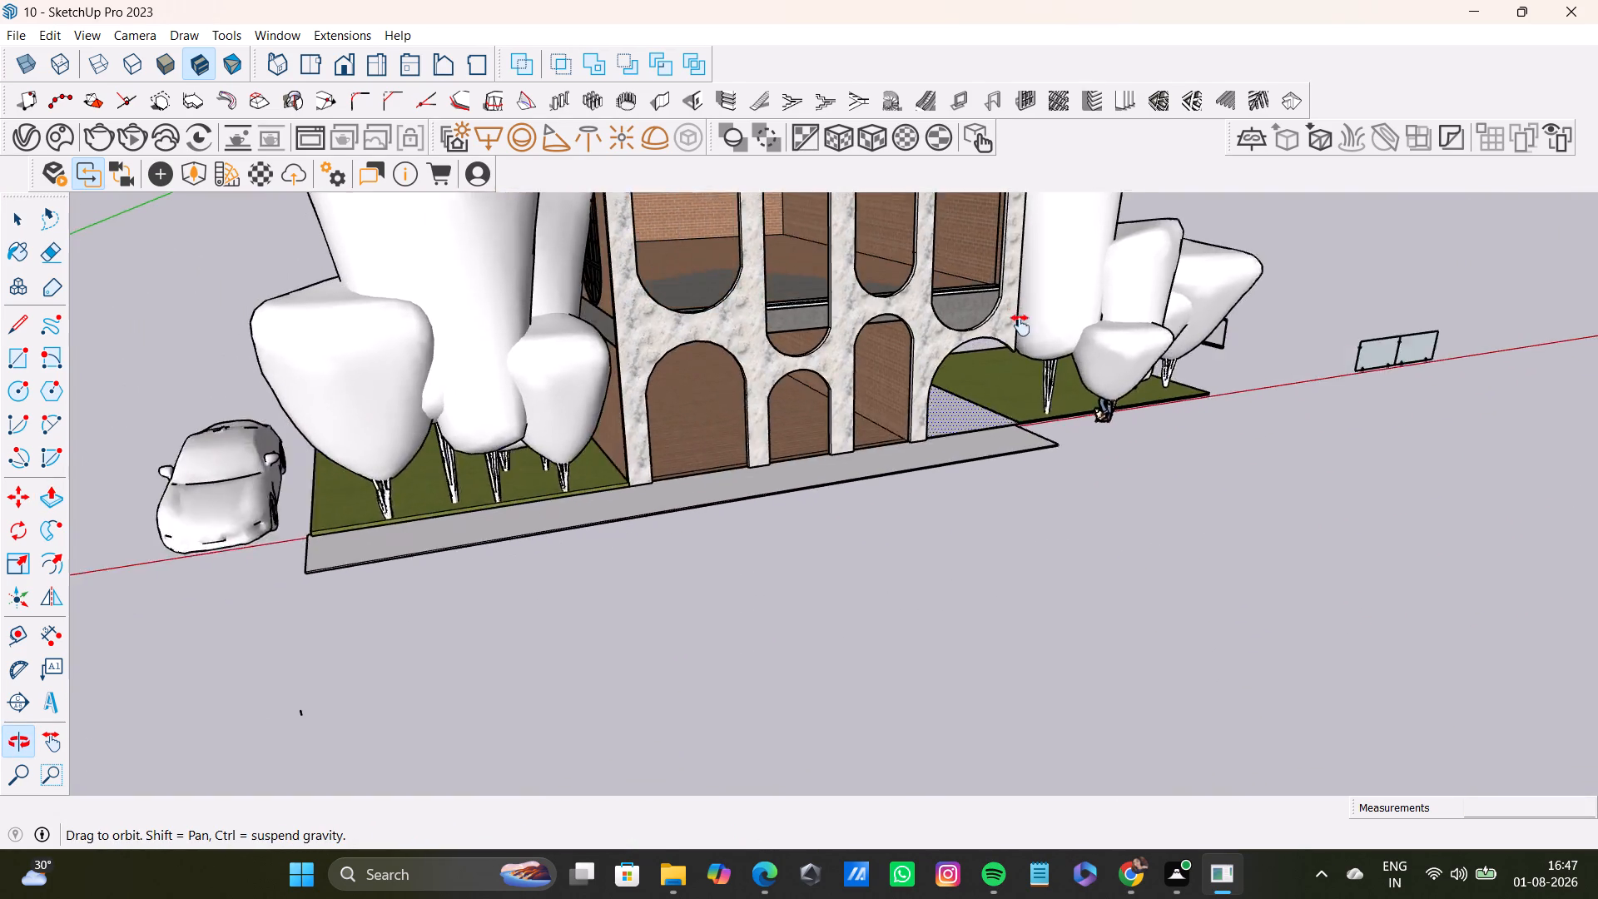
middle_click_drag(1020, 325, 1025, 365)
scroll(402, 605, "up", 11)
middle_click_drag(350, 593, 356, 584)
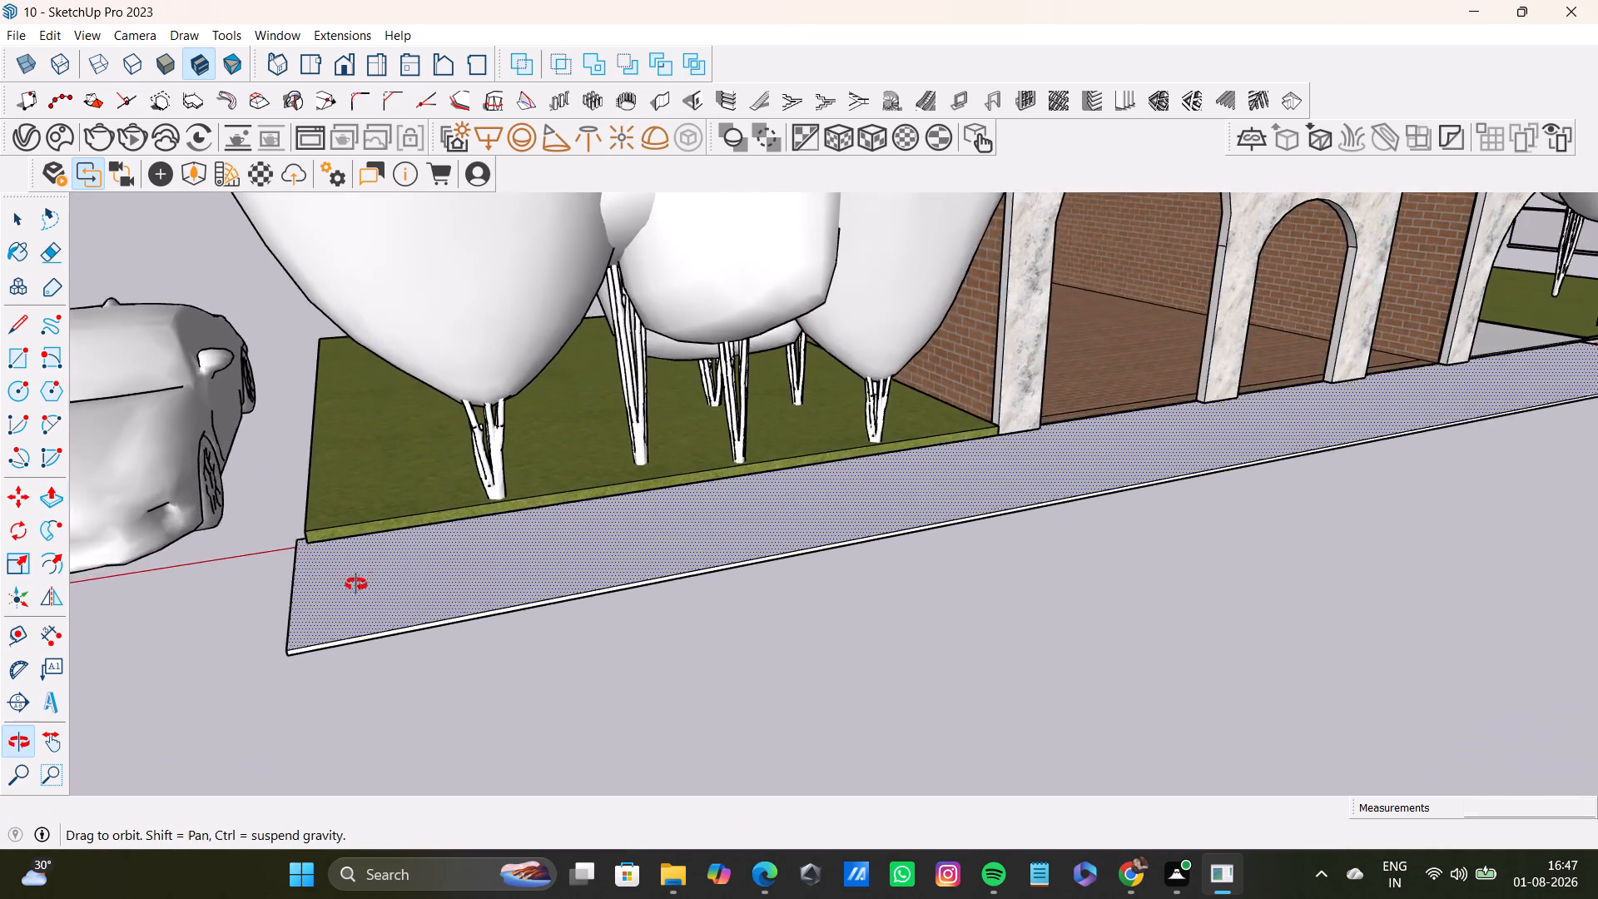
middle_click_drag(356, 584, 545, 509)
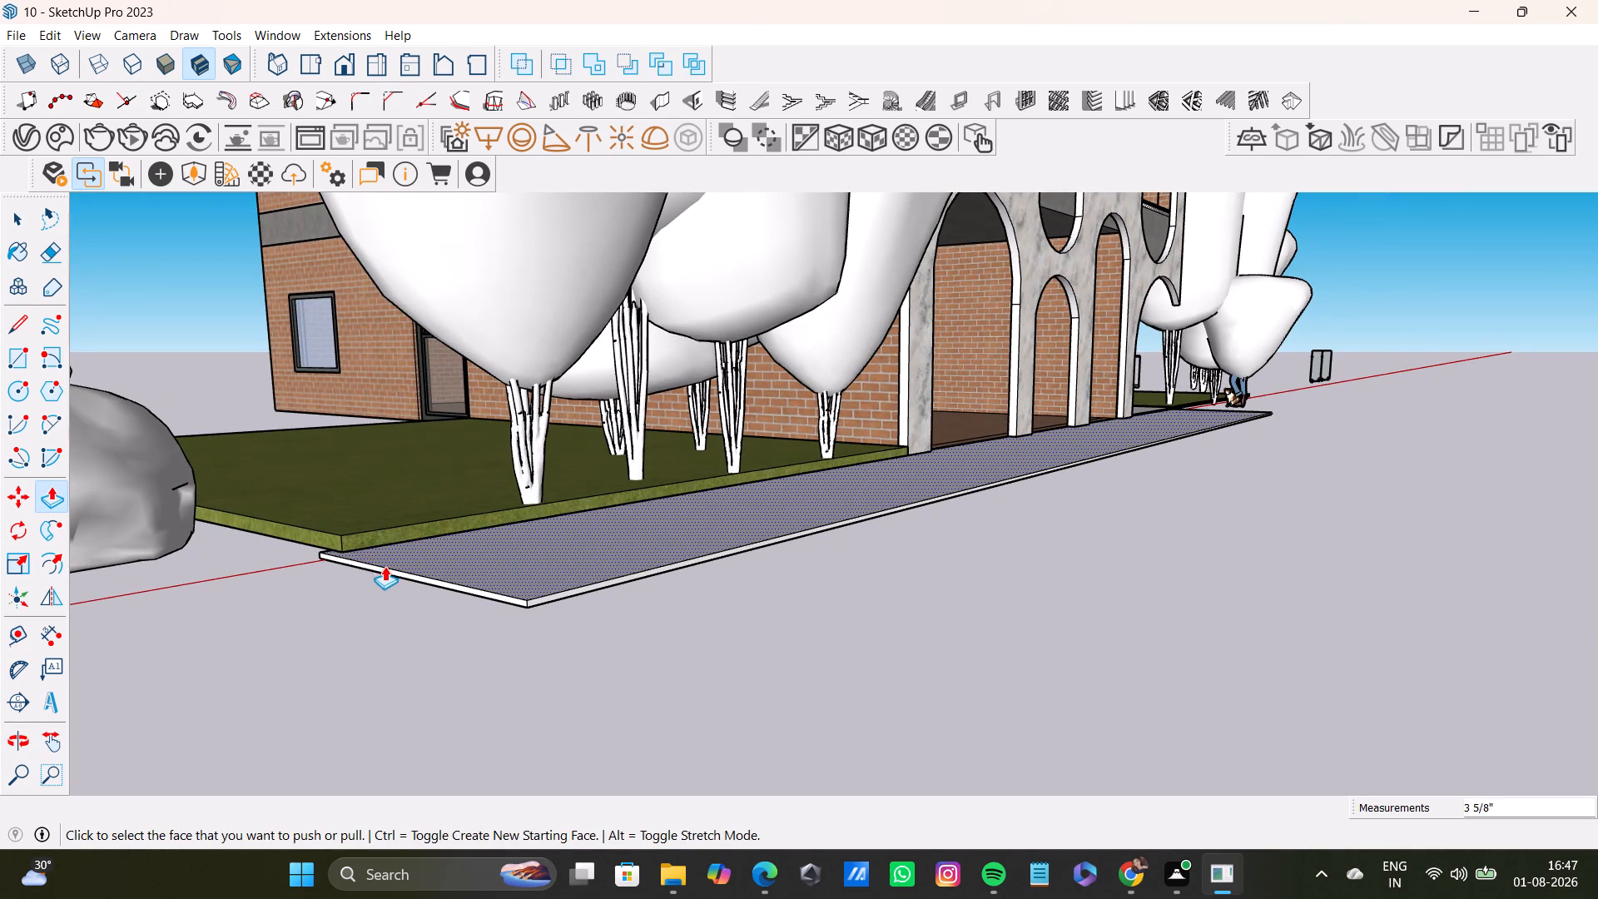
left_click(476, 587)
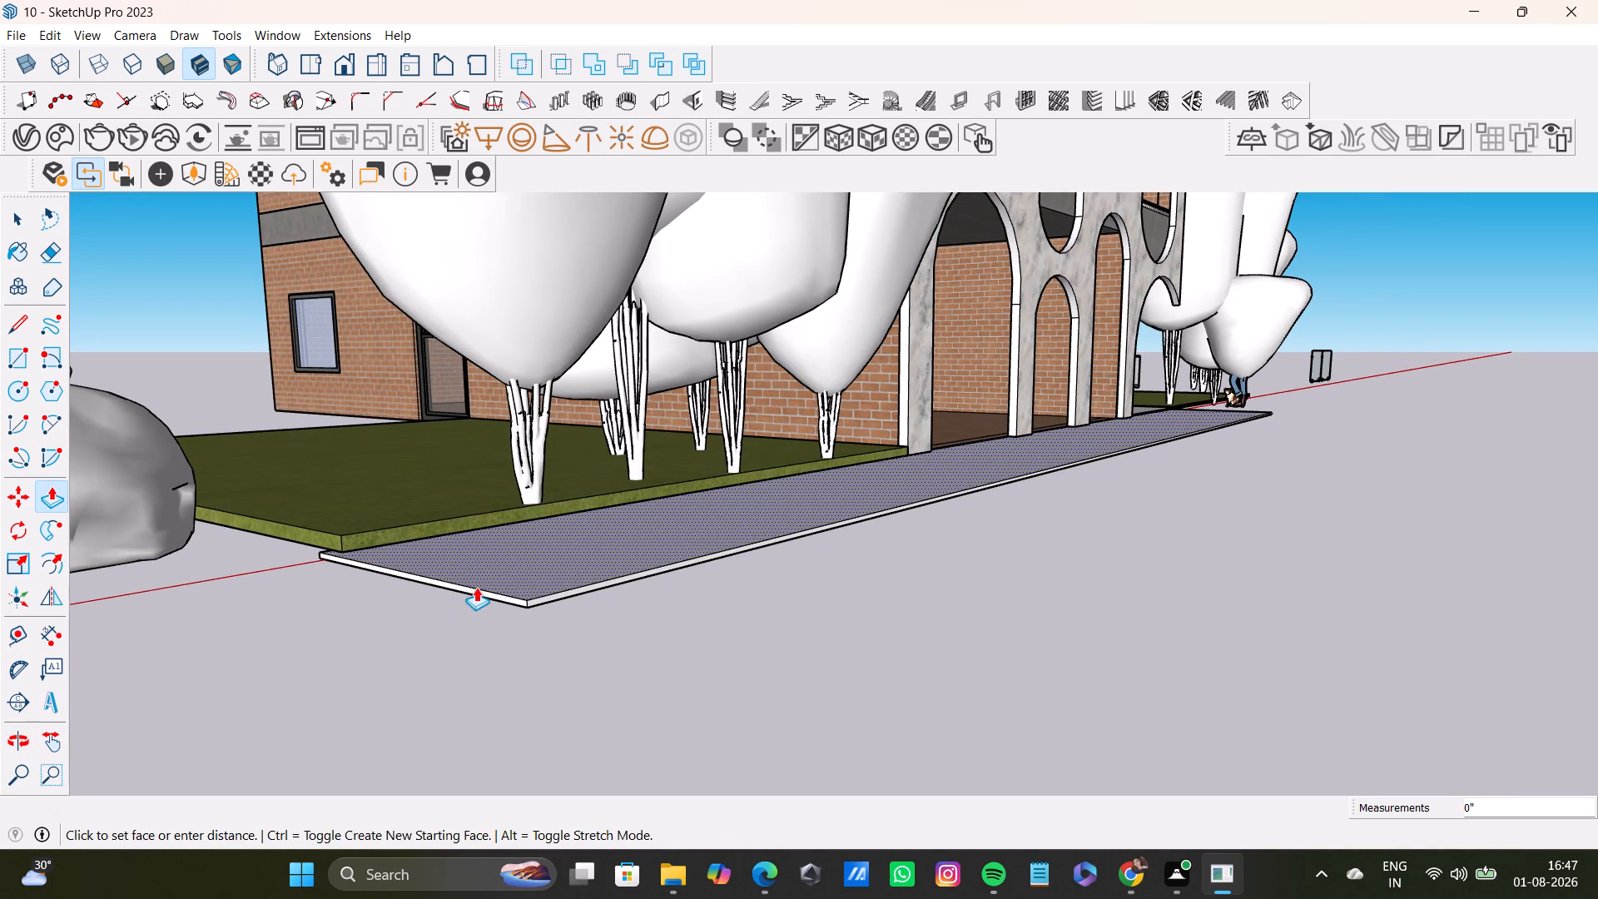
key("space")
scroll(468, 600, "up", 6)
key("m")
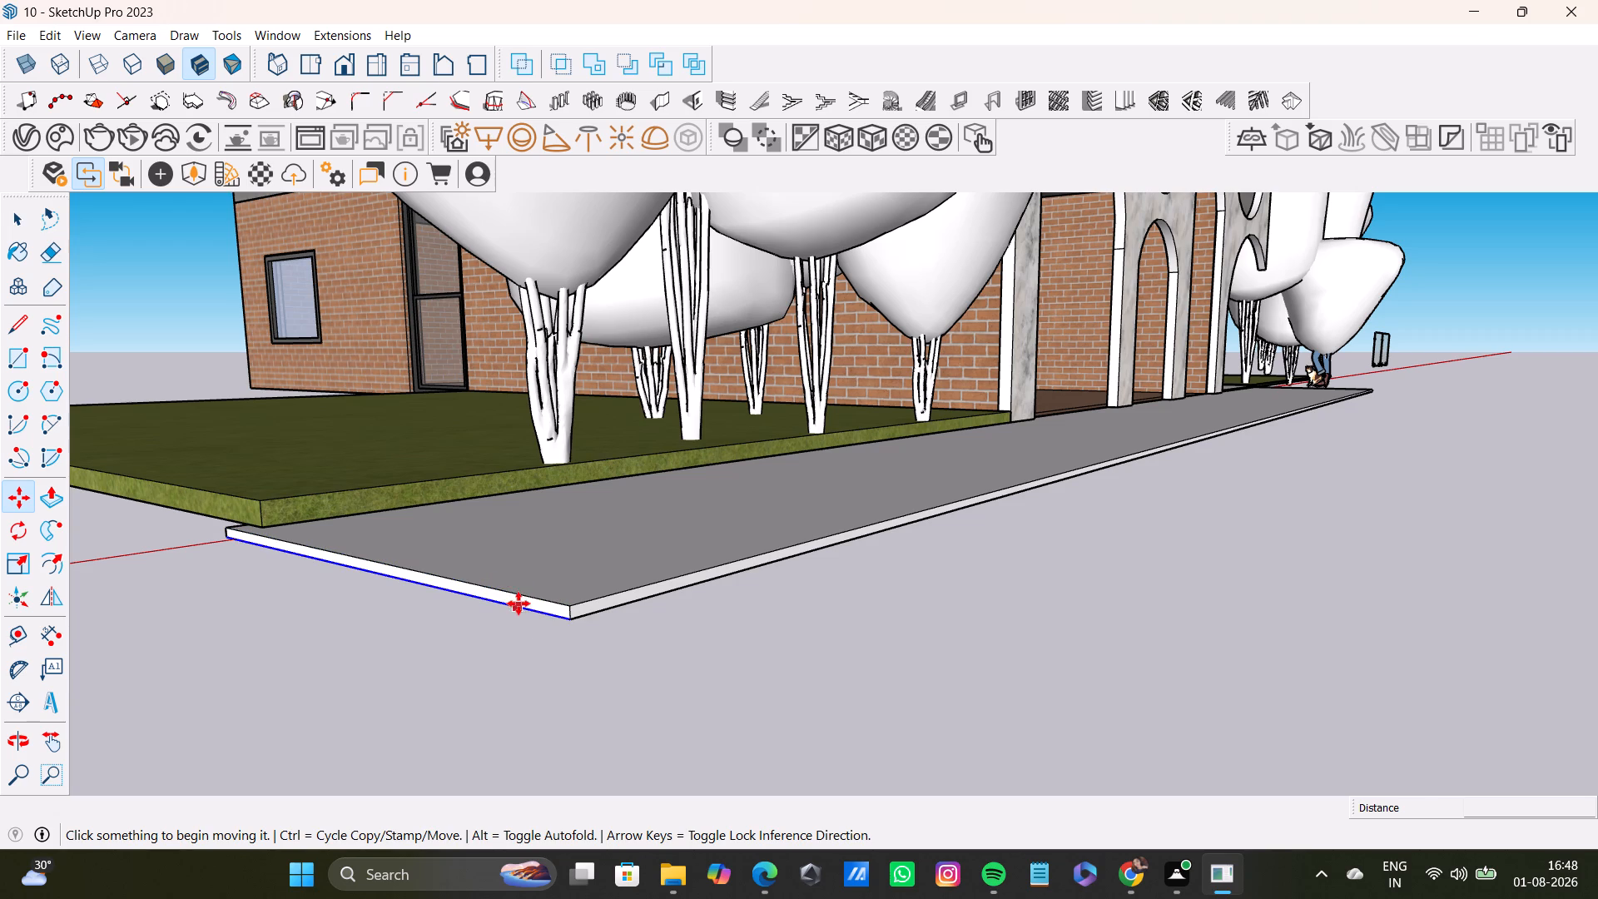
key("space")
left_click(539, 609)
left_click(543, 609)
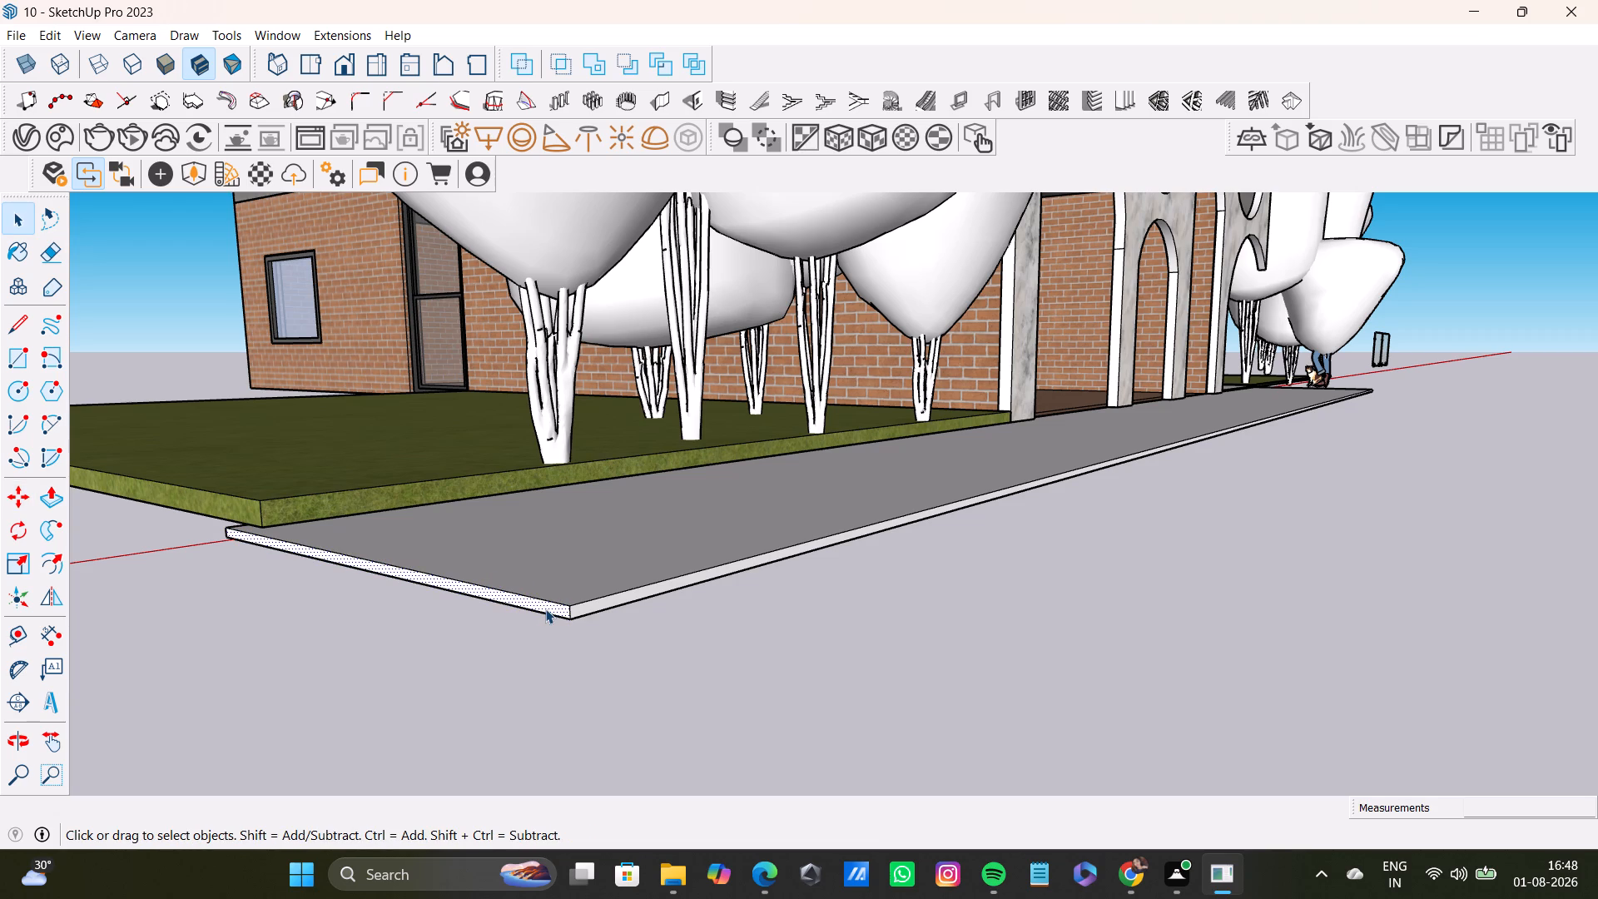
key("p")
left_click(555, 605)
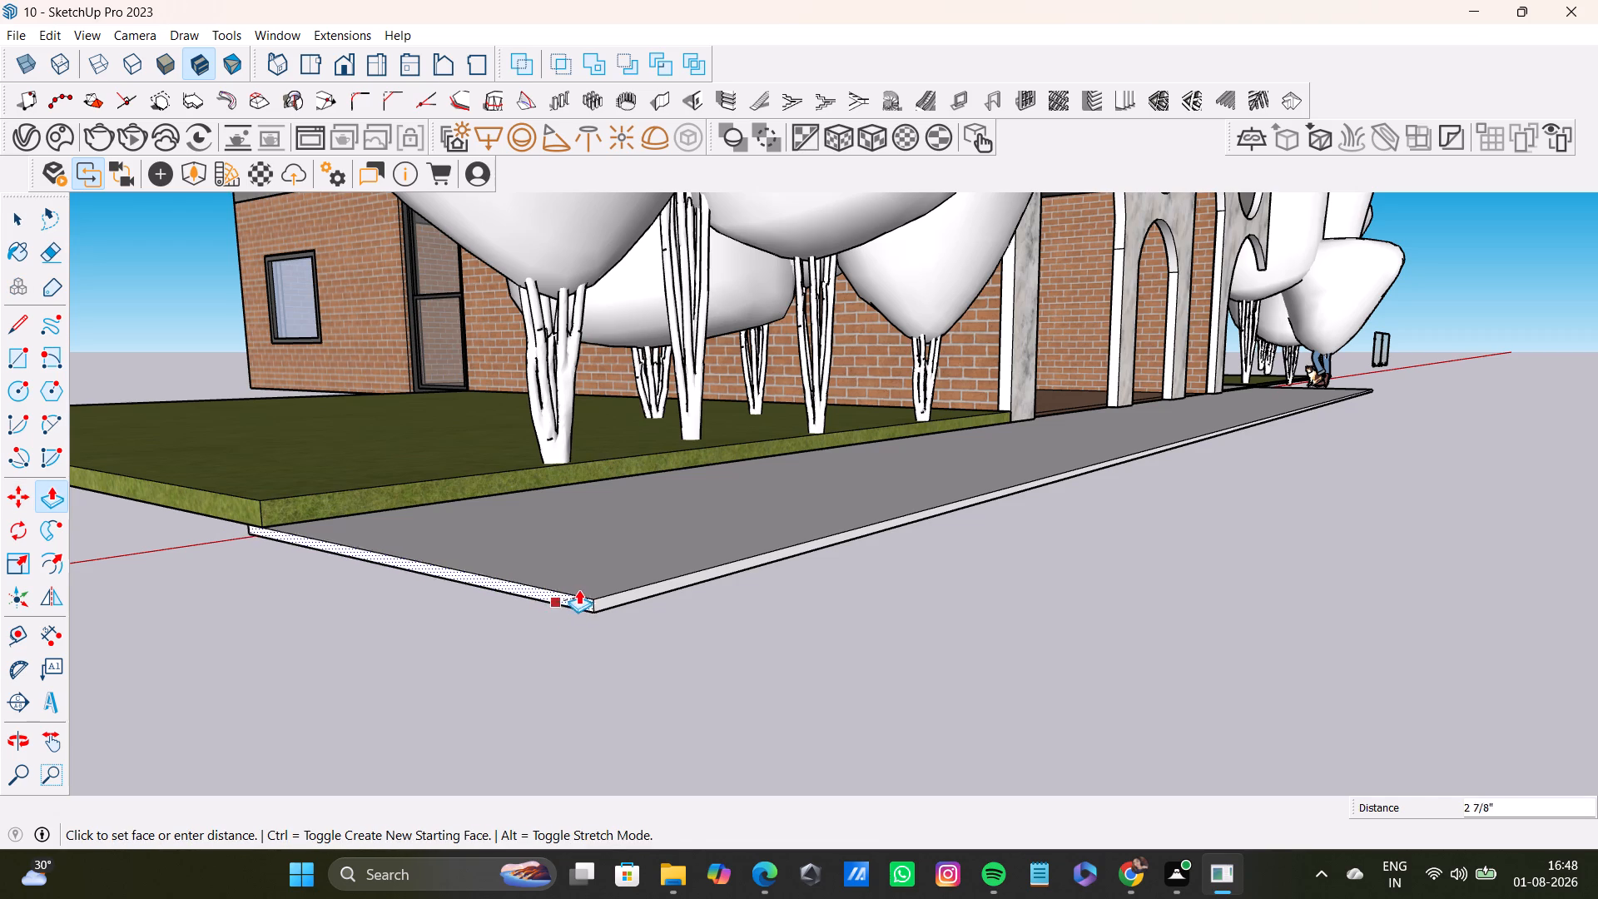
left_click(589, 587)
Fine-tune the slab's car-side end at the lawn corner, pulling it out about 15/16" and 11/16", then pushing it in 3/16".
scroll(211, 510, "up", 11)
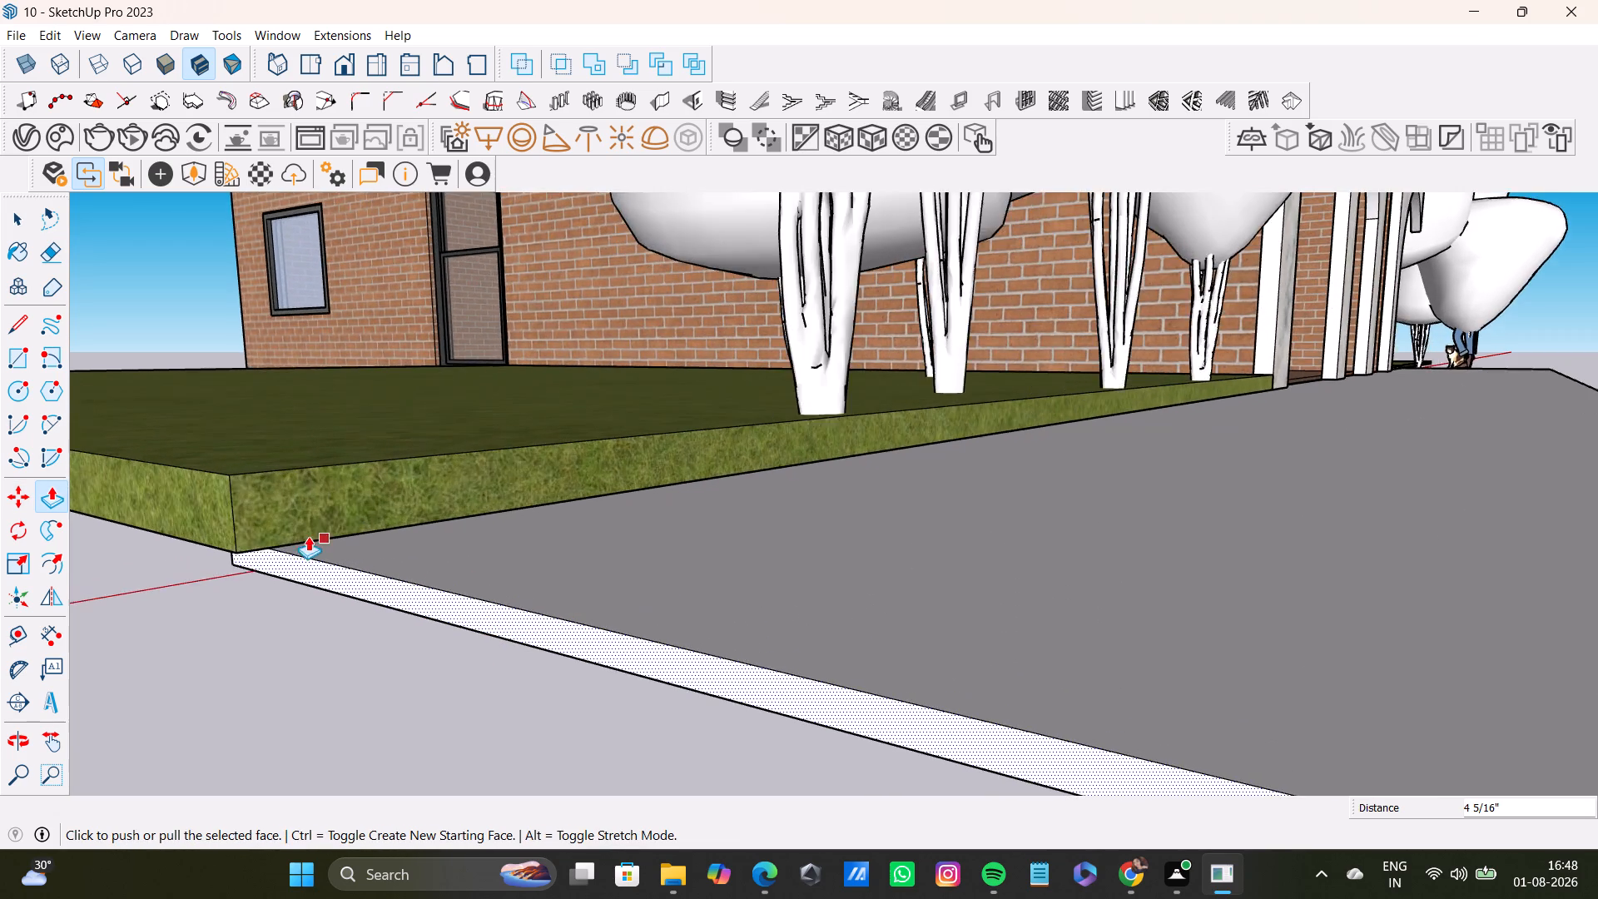
scroll(308, 536, "up", 4)
middle_click_drag(256, 560, 348, 559)
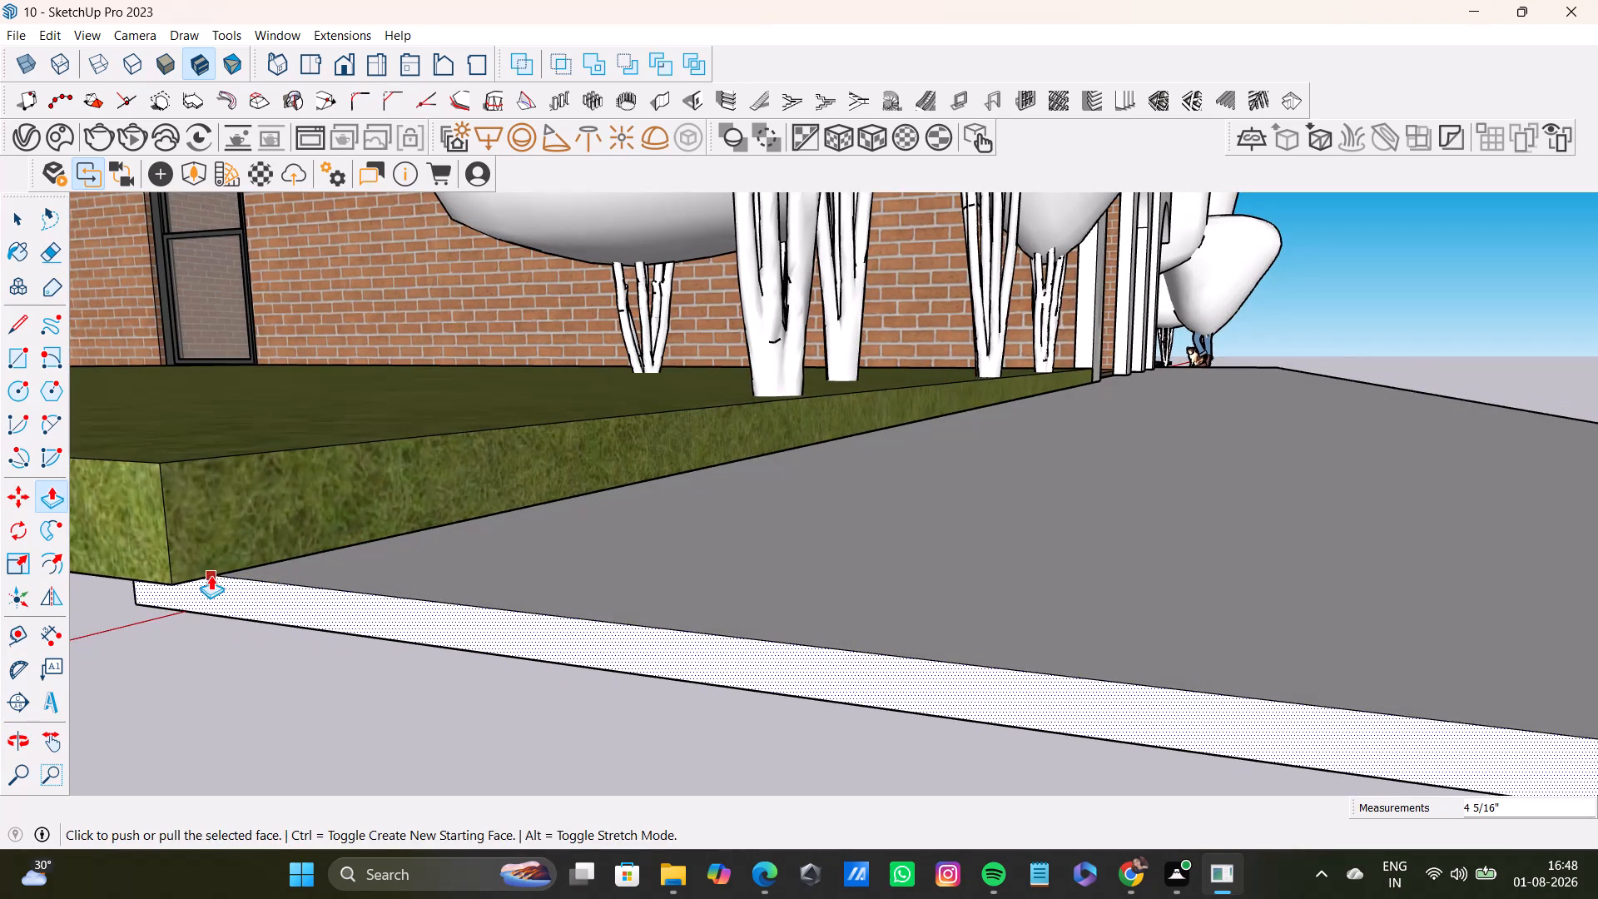
left_click(205, 584)
left_click(170, 571)
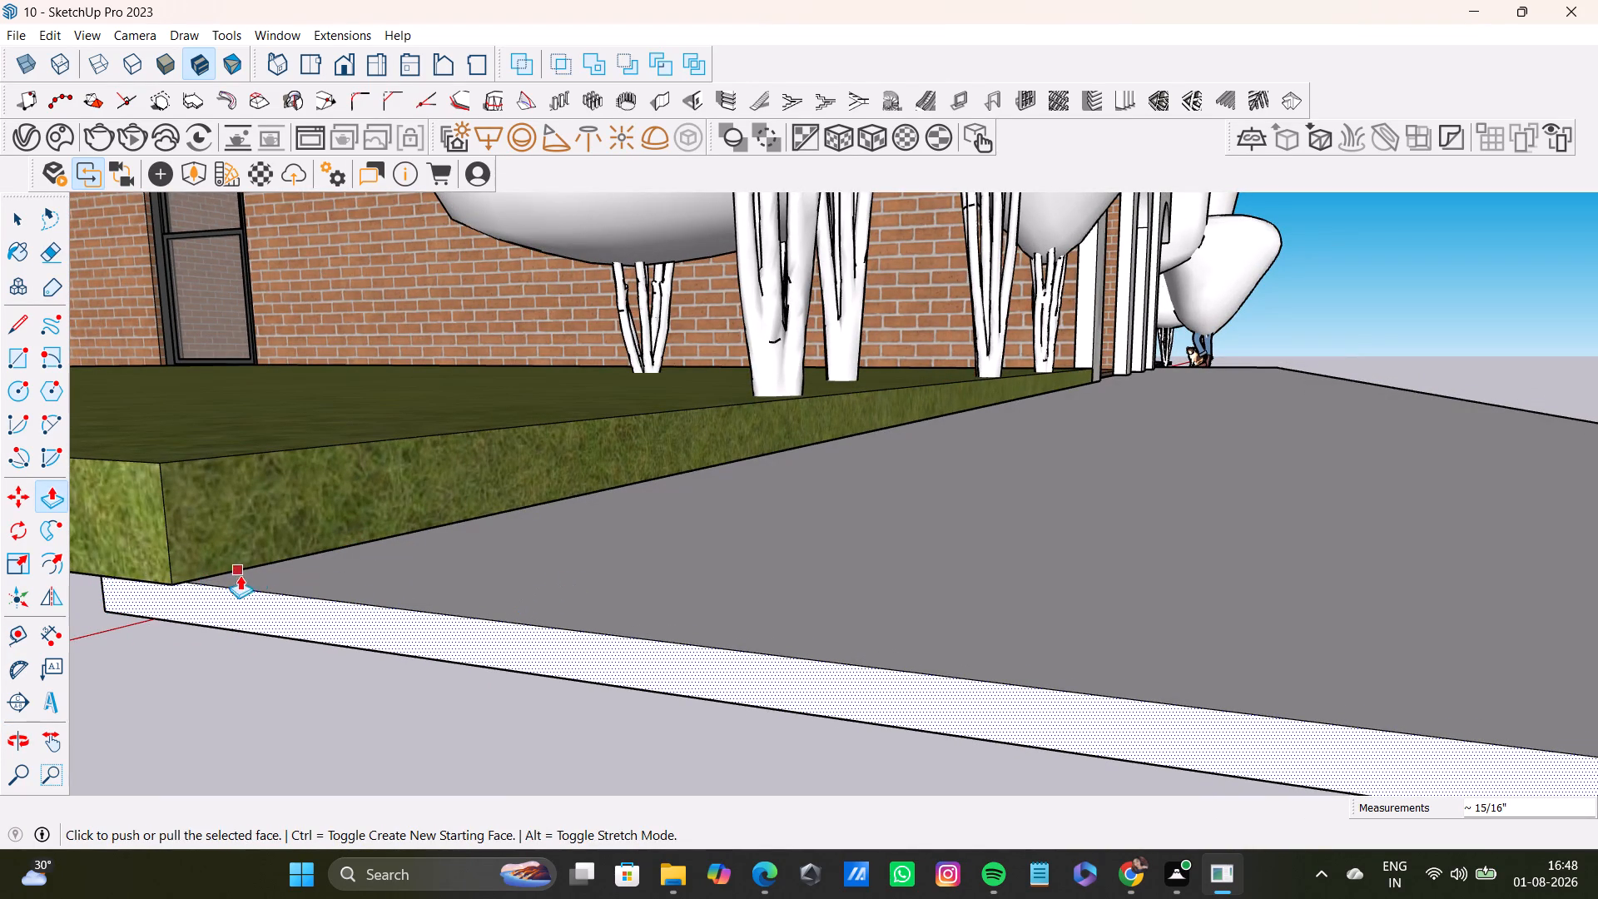
left_click(368, 576)
left_click(345, 561)
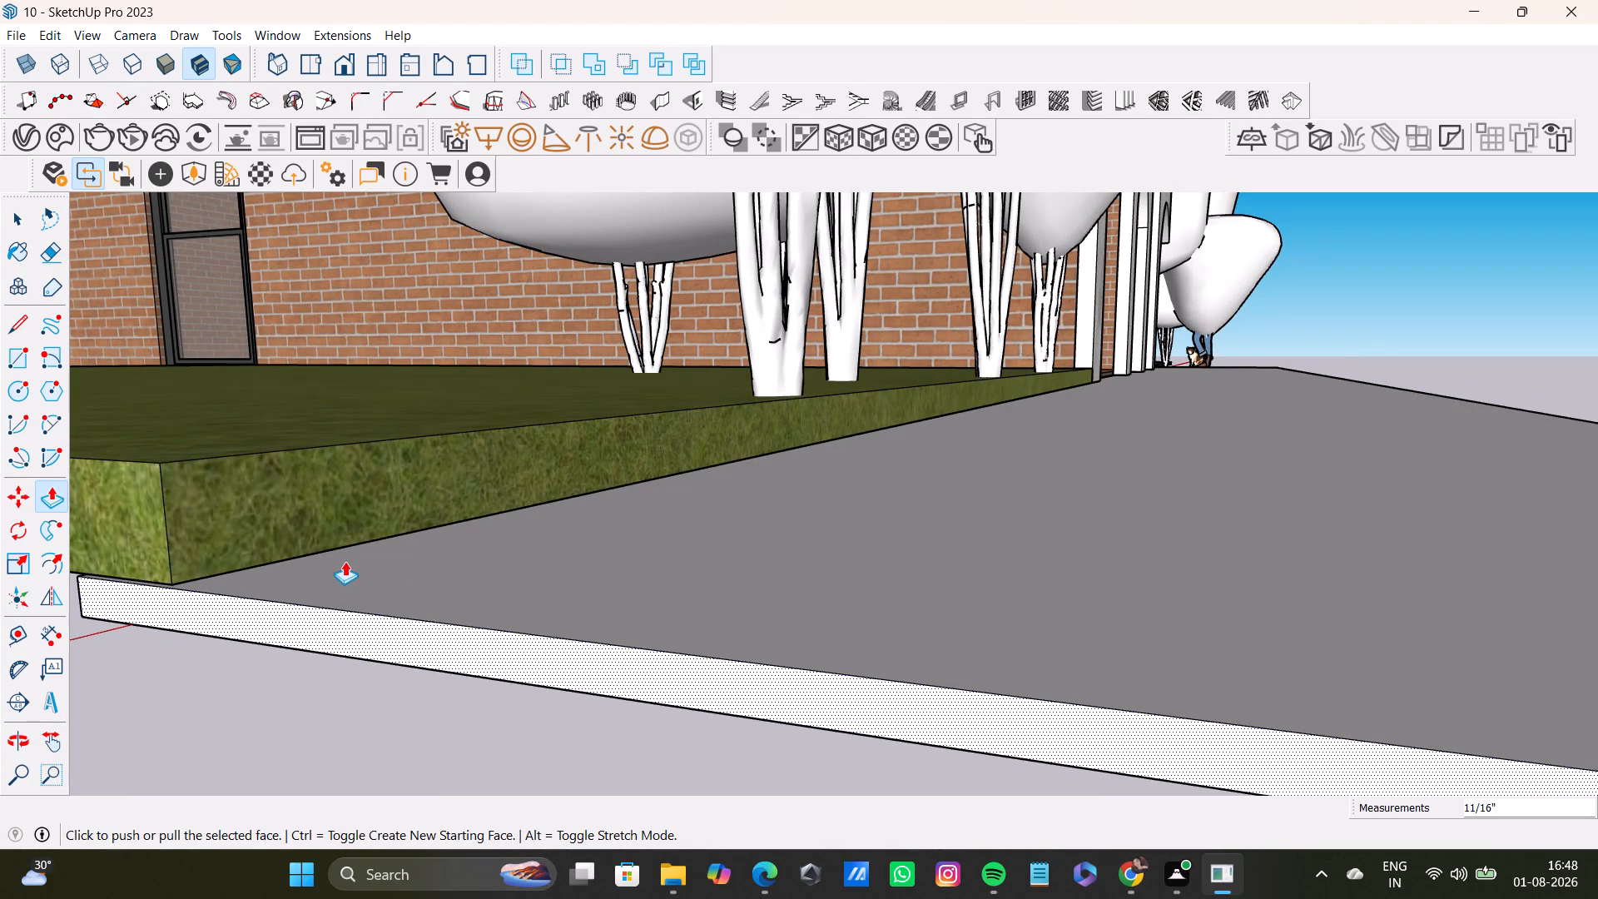
left_click(189, 598)
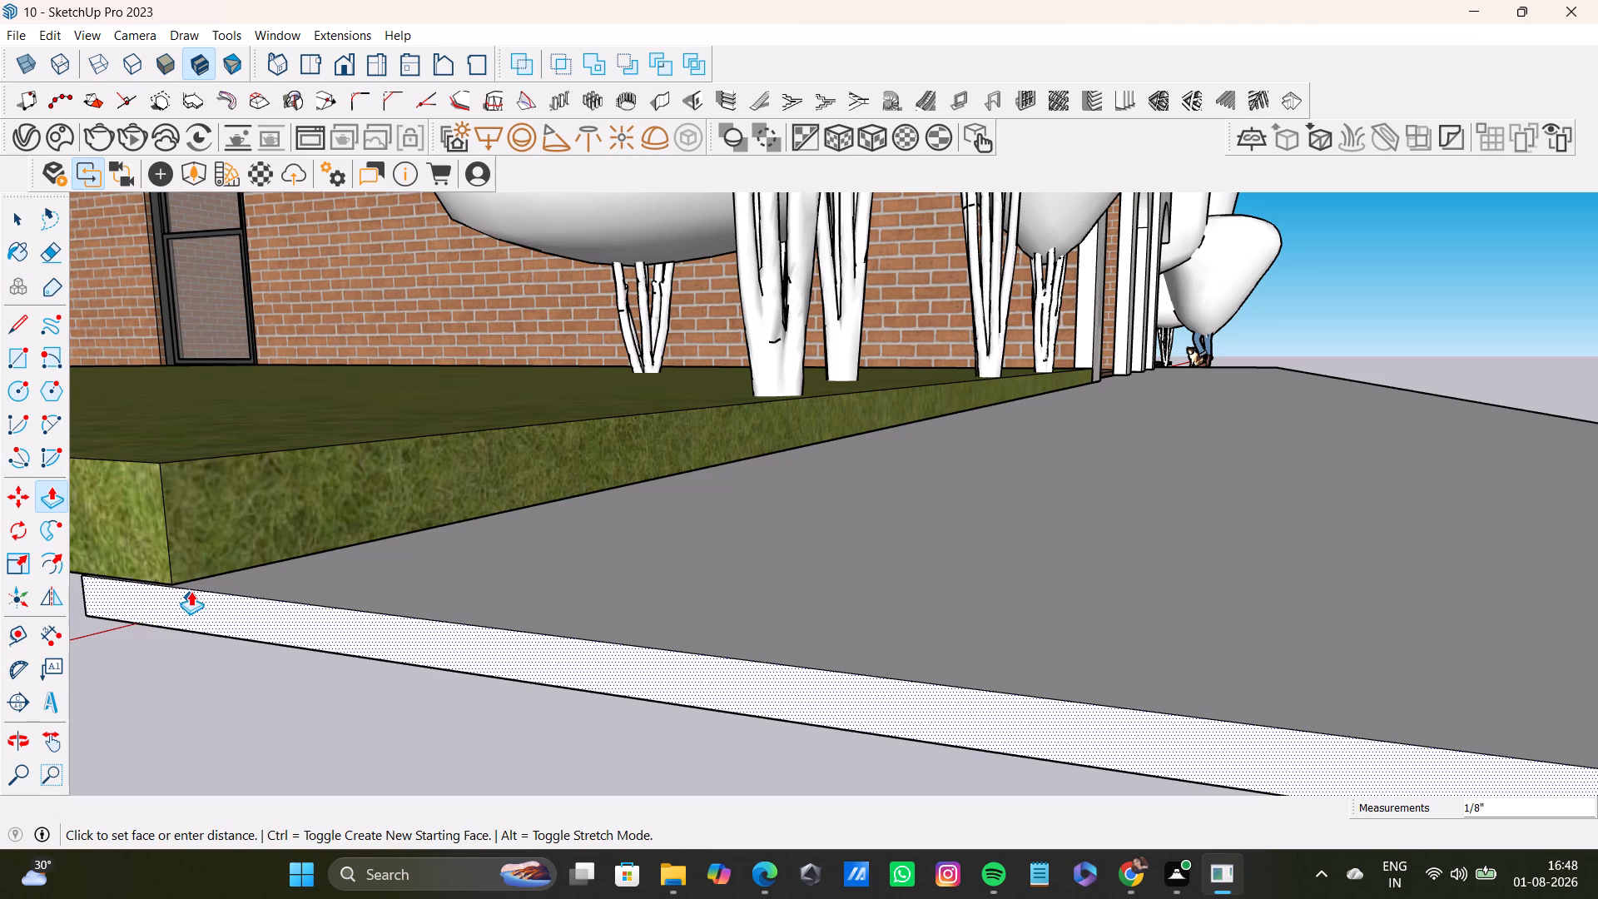
left_click(190, 579)
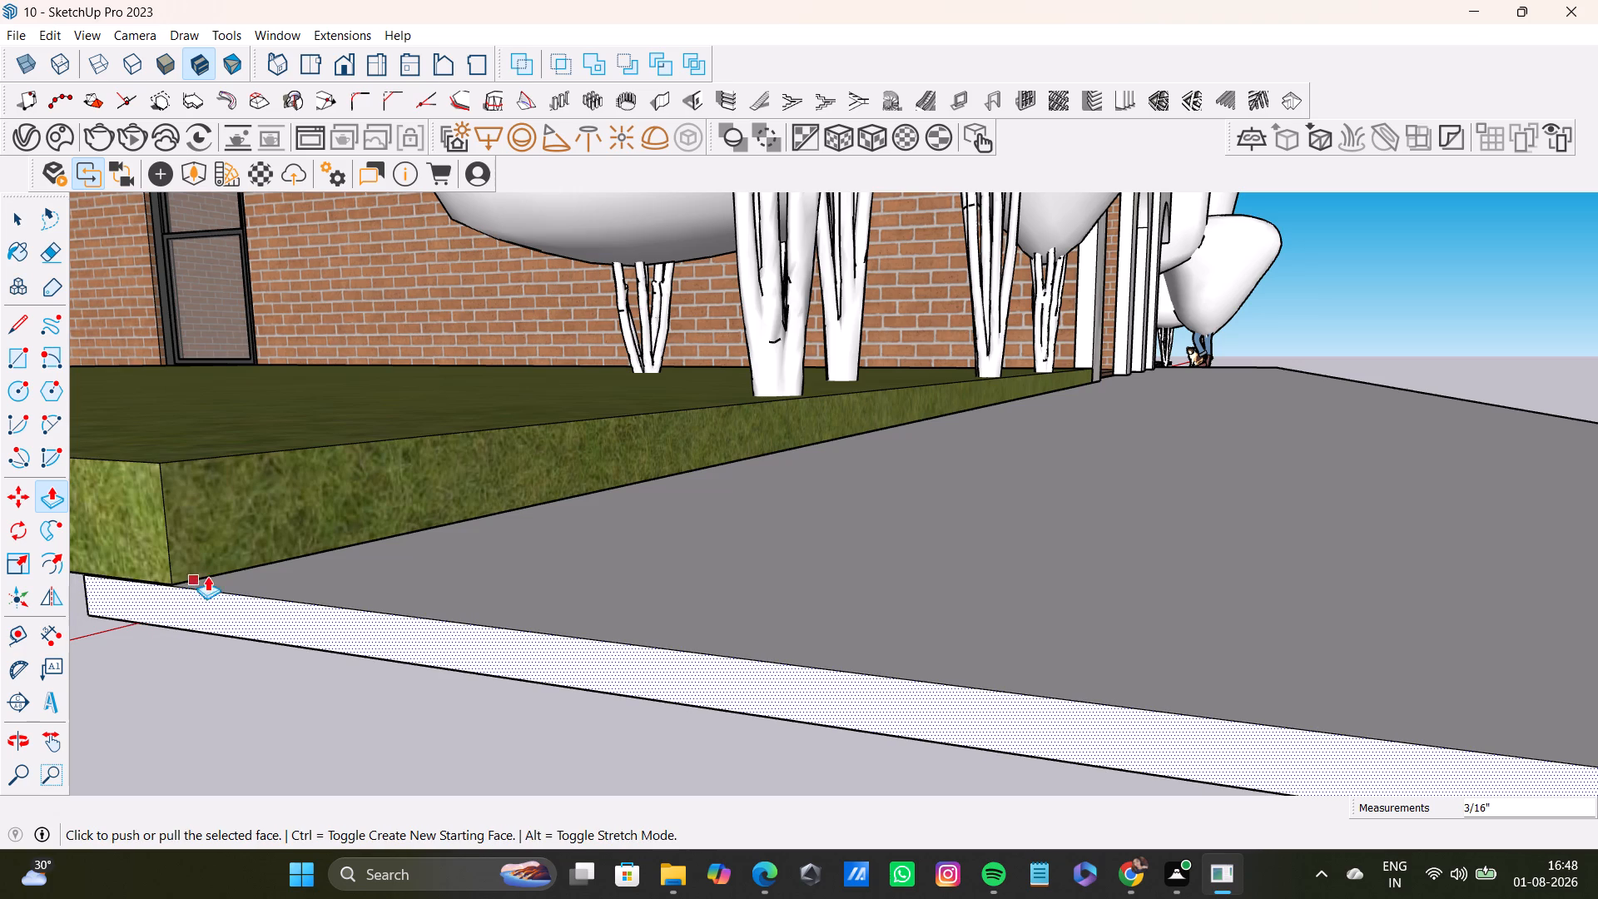
Push/Pull the slab's opposite end face outward along the frontage to the far lawn's outer front corner.
scroll(318, 619, "down", 19)
middle_click_drag(848, 610, 492, 597)
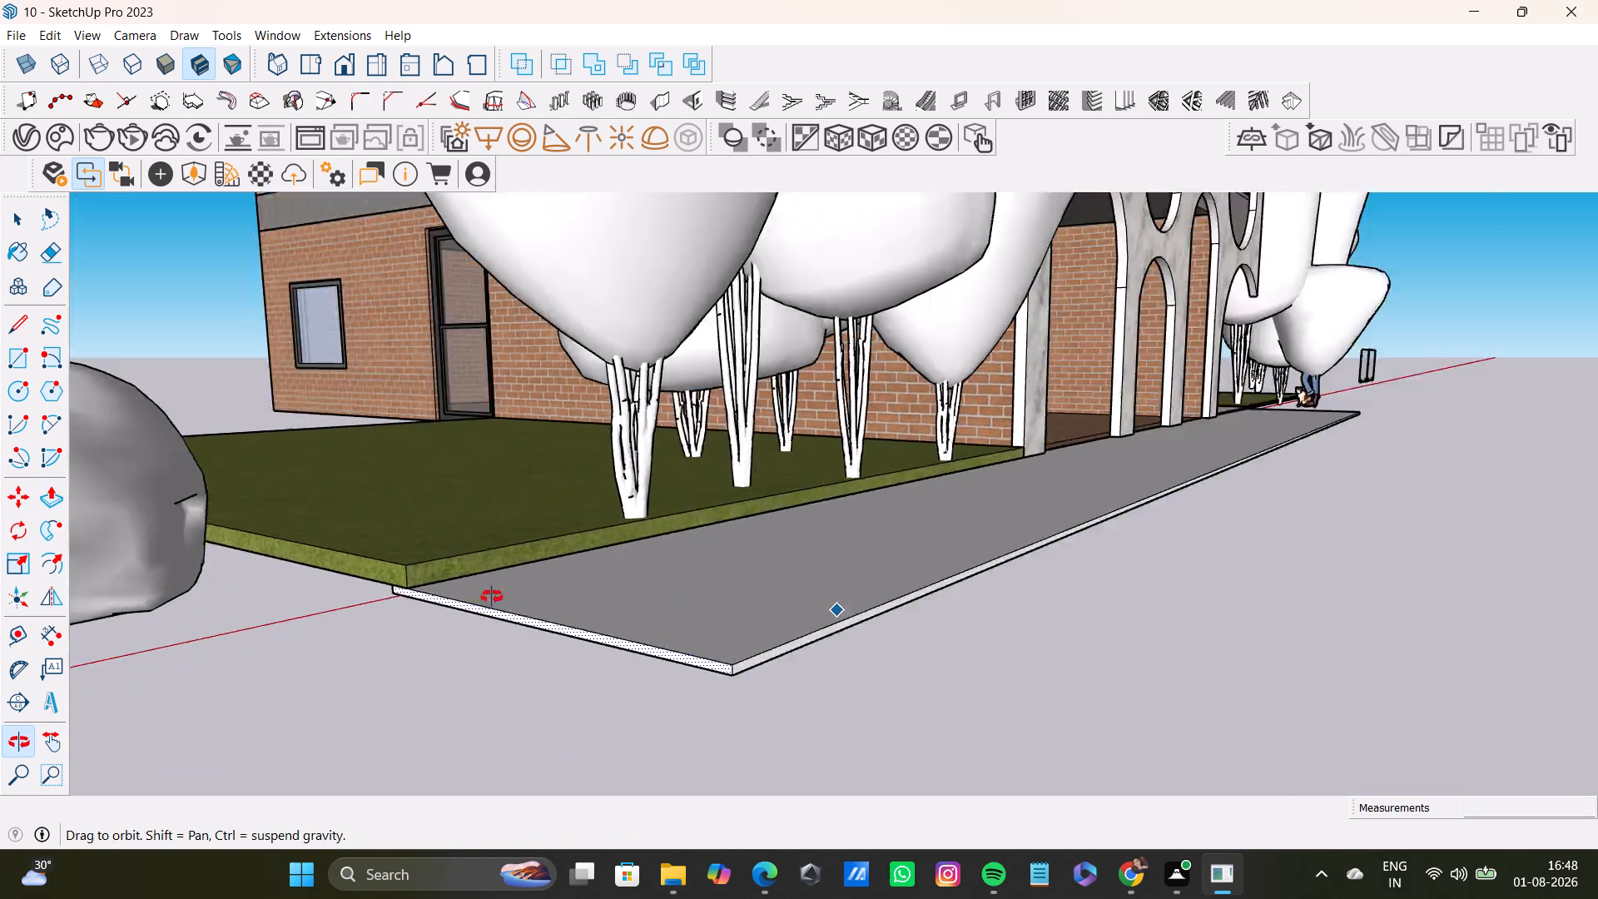
middle_click_drag(492, 597, 204, 559)
middle_click_drag(797, 672, 2, 415)
scroll(692, 507, "down", 9)
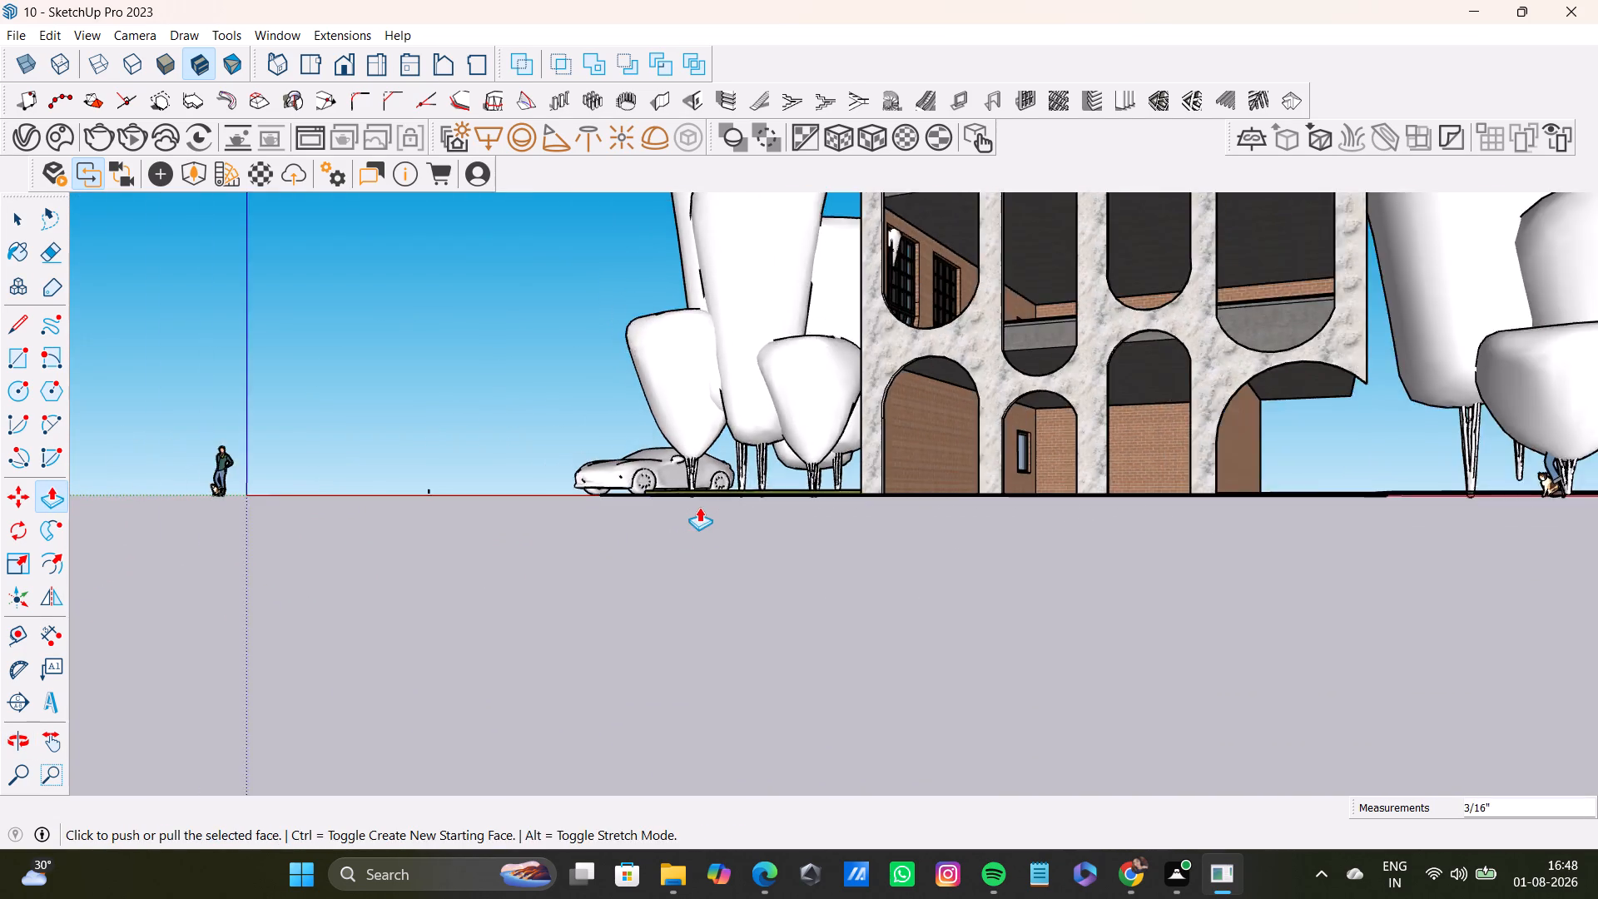
scroll(699, 507, "down", 9)
middle_click_drag(978, 525, 970, 682, "shift")
middle_click_drag(959, 623, 910, 483)
middle_click_drag(931, 527, 943, 603)
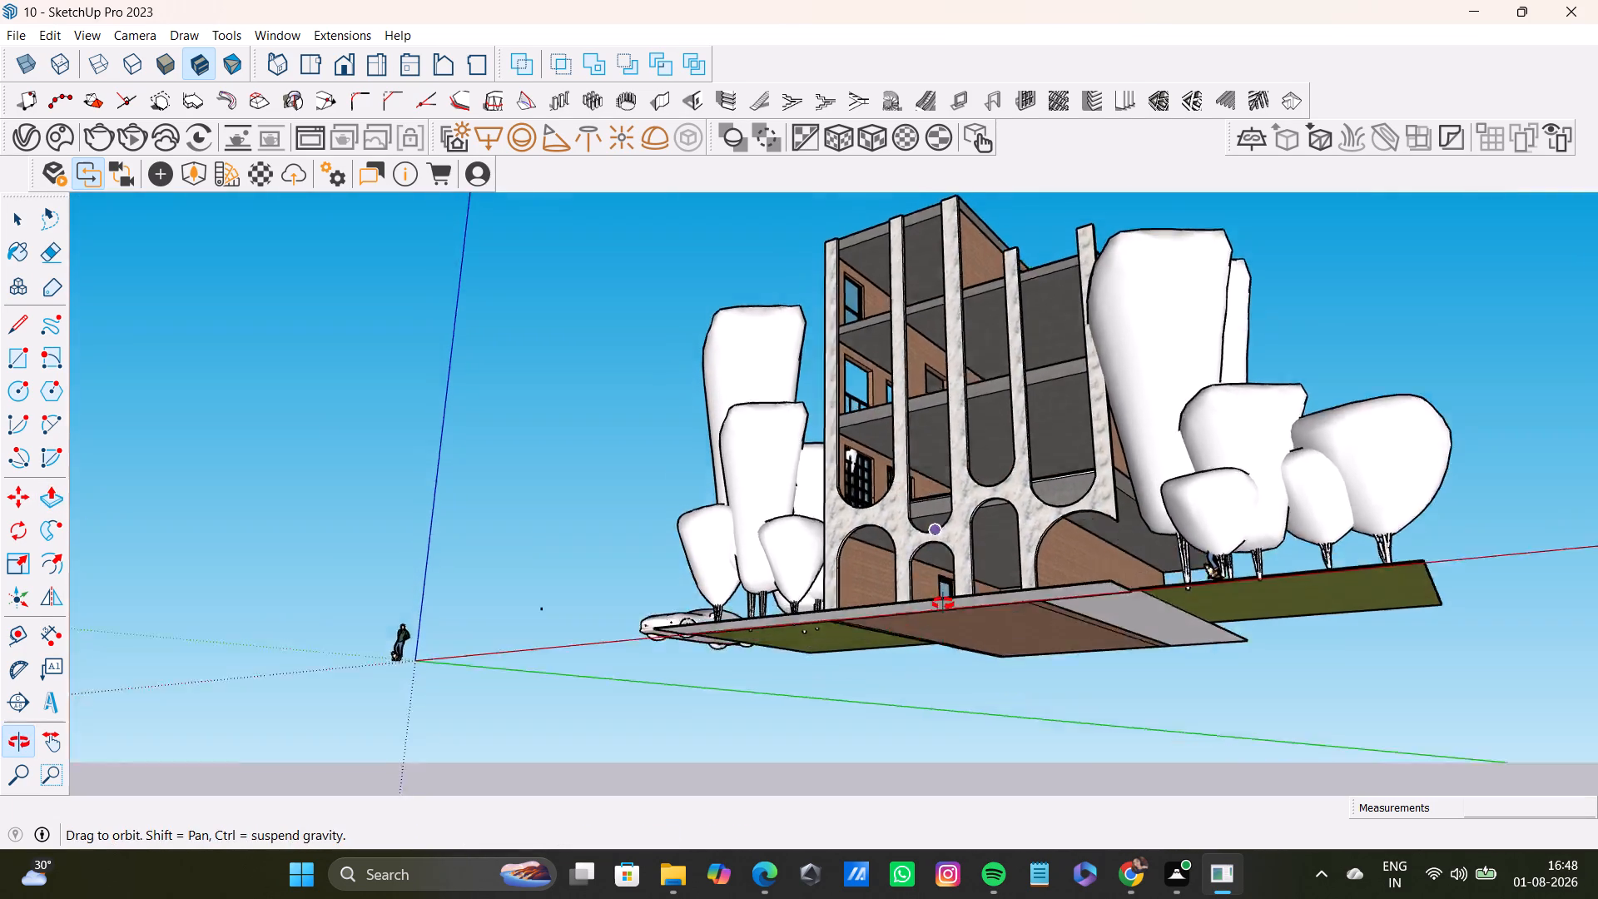
middle_click_drag(943, 603, 1020, 757)
middle_click_drag(1011, 594, 750, 487, "shift")
scroll(809, 517, "up", 8)
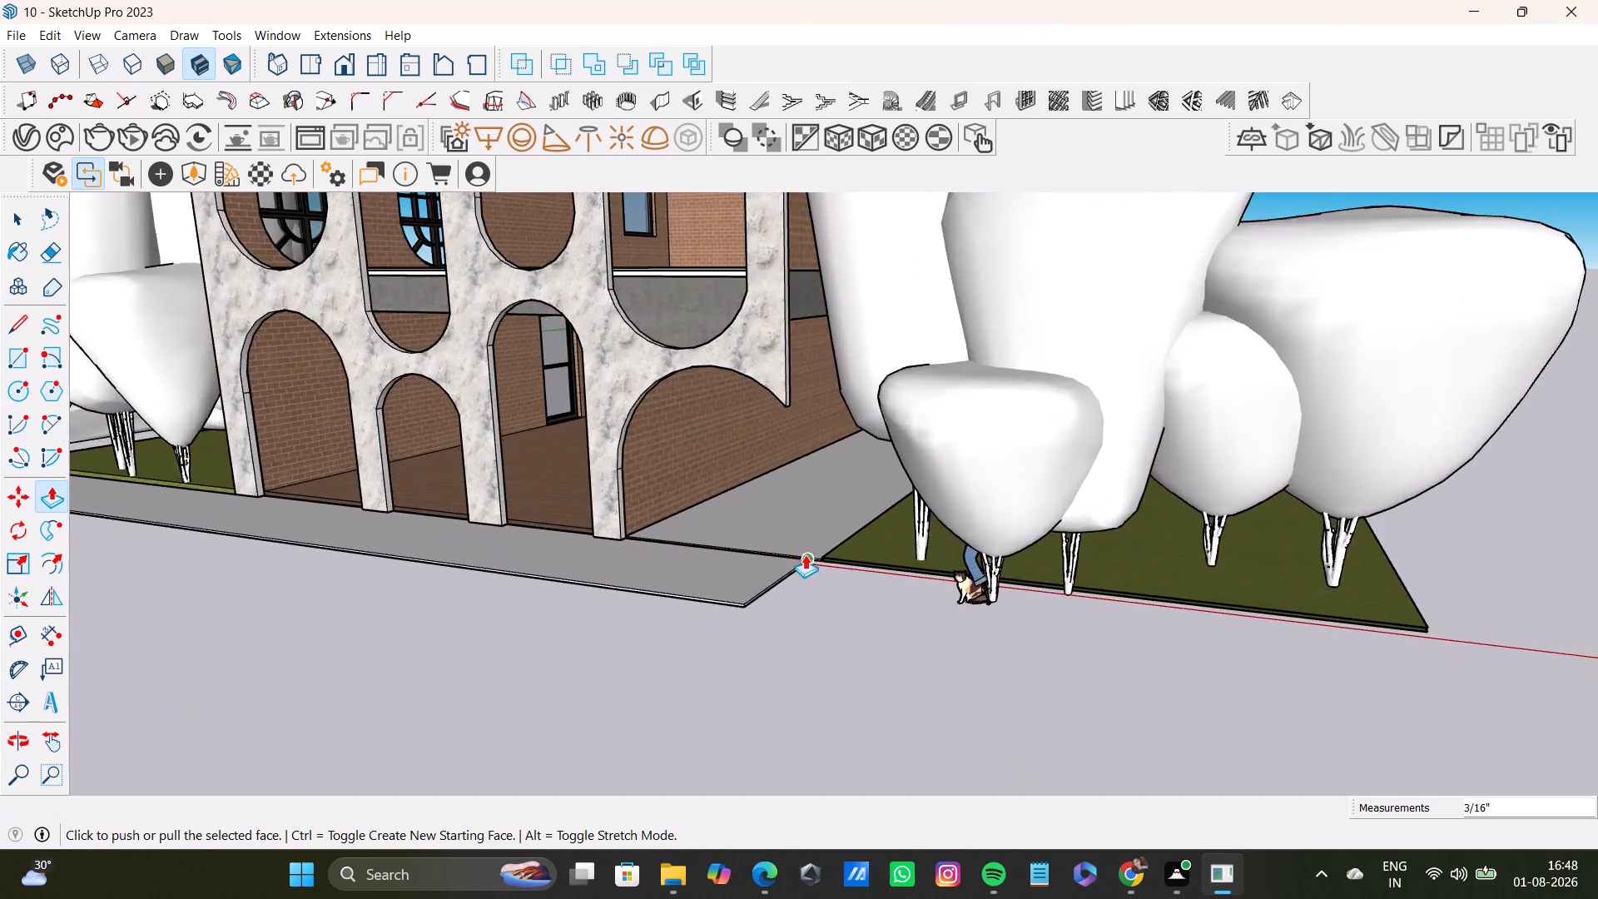
scroll(805, 554, "up", 11)
middle_click_drag(804, 591, 707, 669)
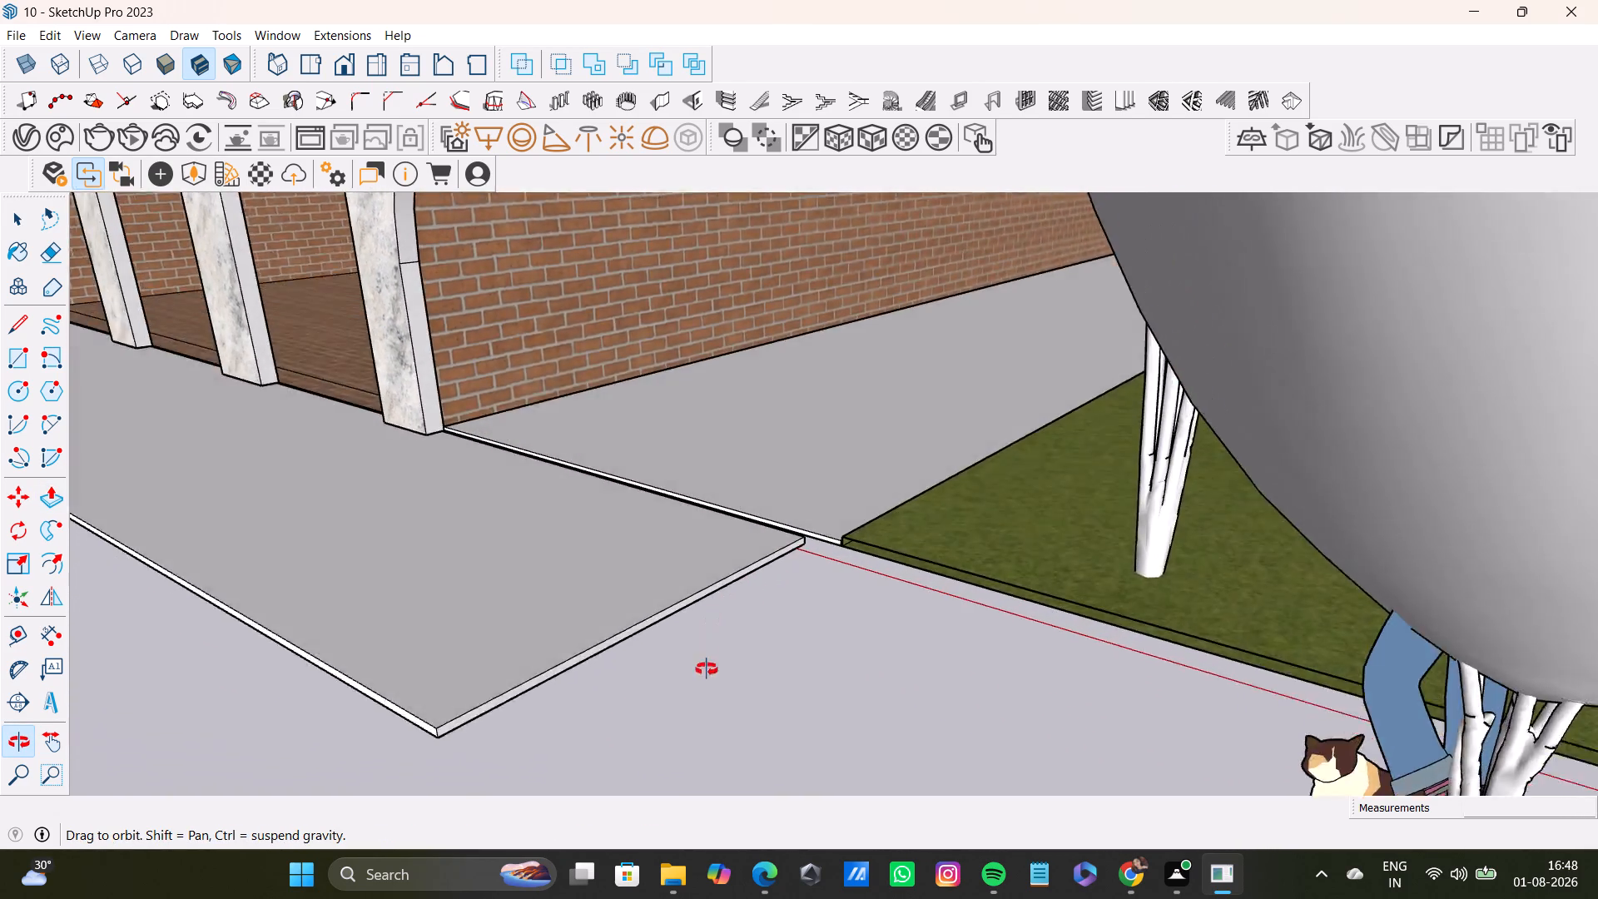
middle_click_drag(707, 669, 745, 606)
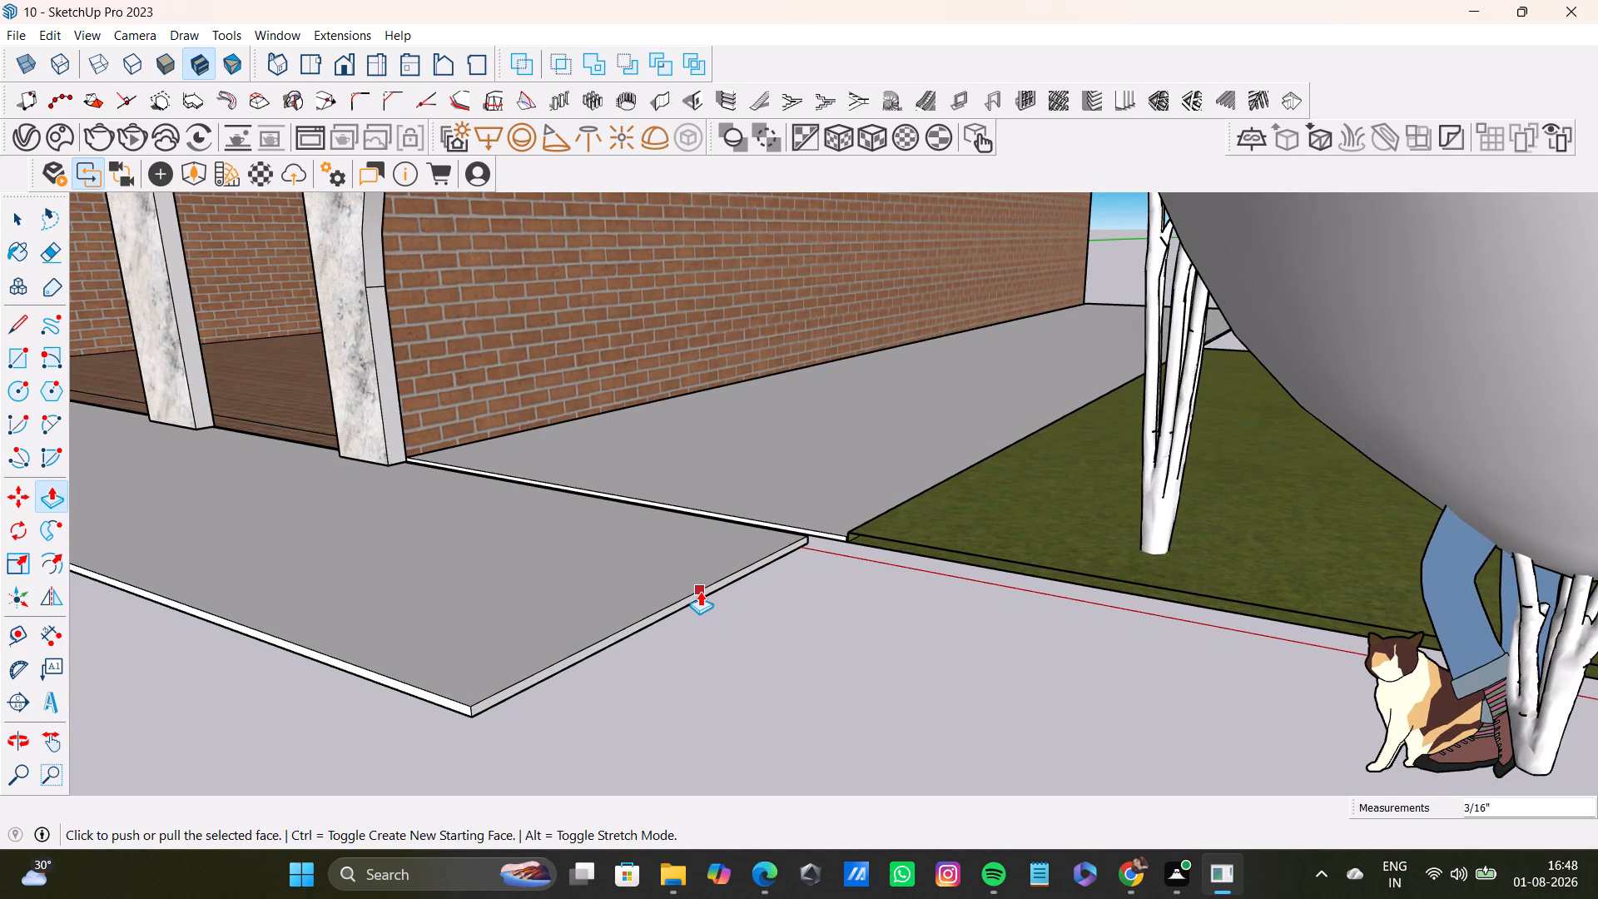
key("space")
left_click(697, 602)
left_click(698, 601)
left_click(700, 598)
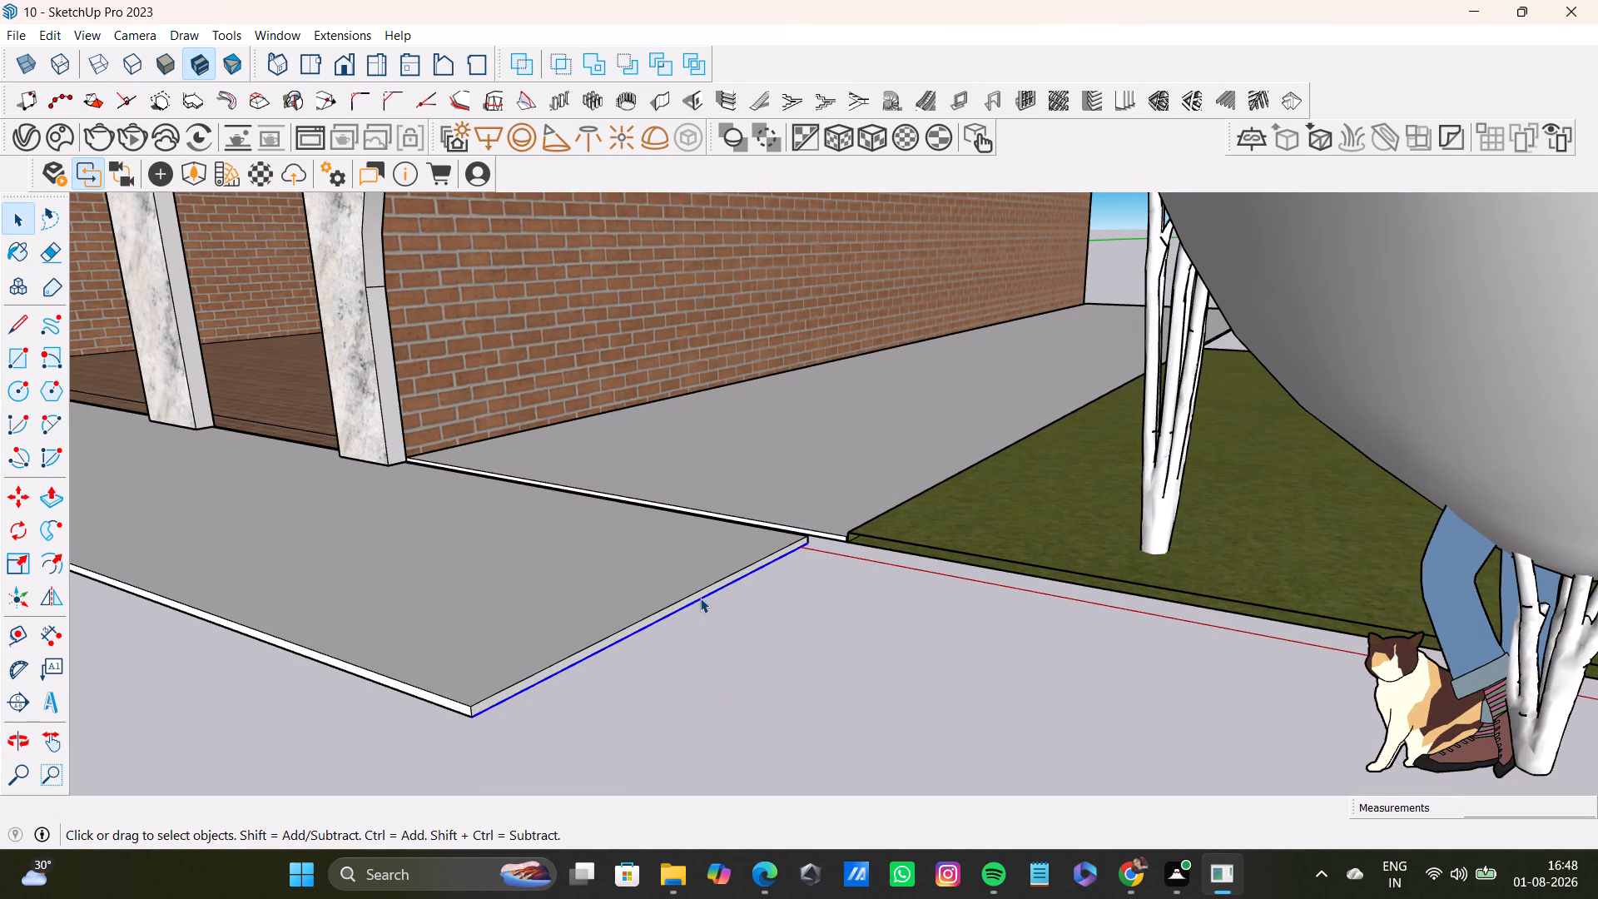
double_click(701, 595)
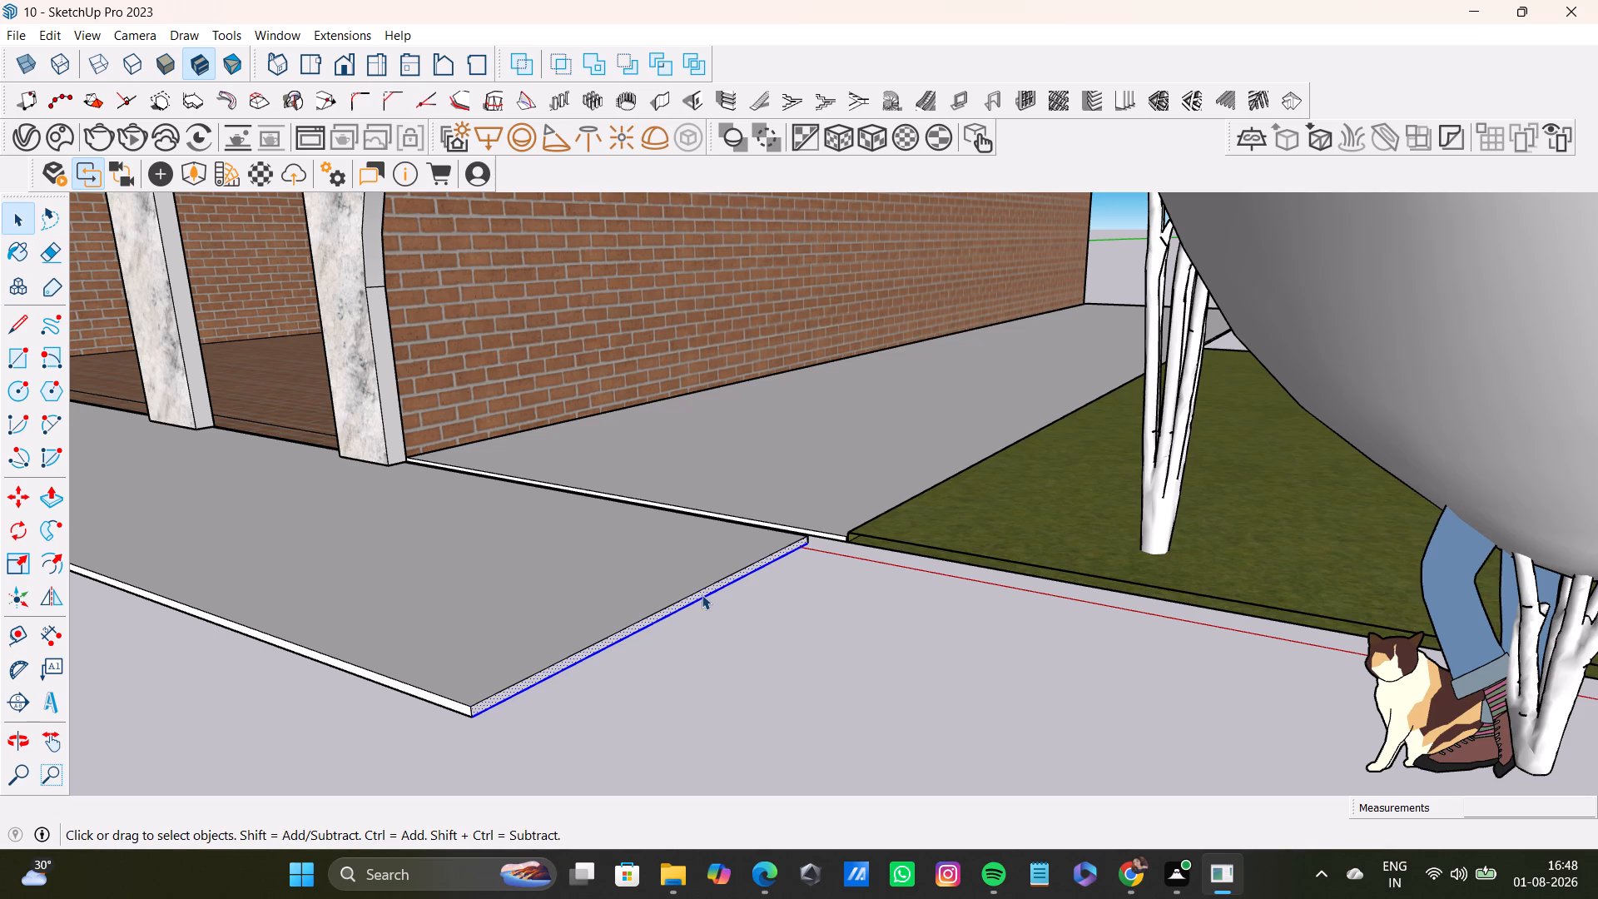
key("p")
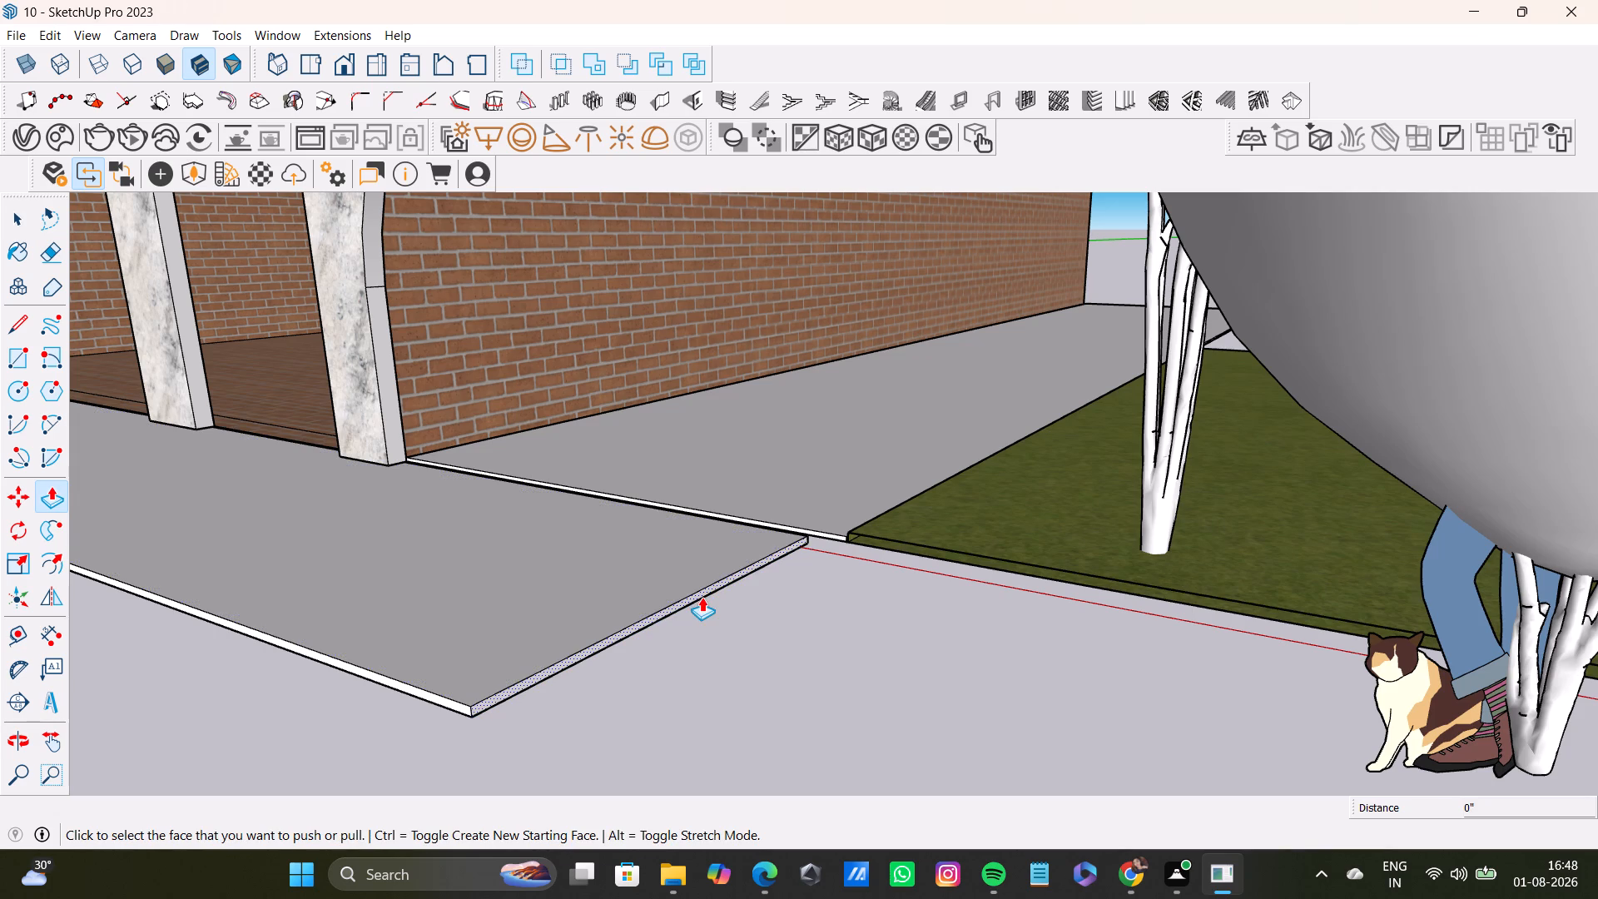
left_click(702, 597)
middle_click_drag(1286, 778, 1021, 470, "shift")
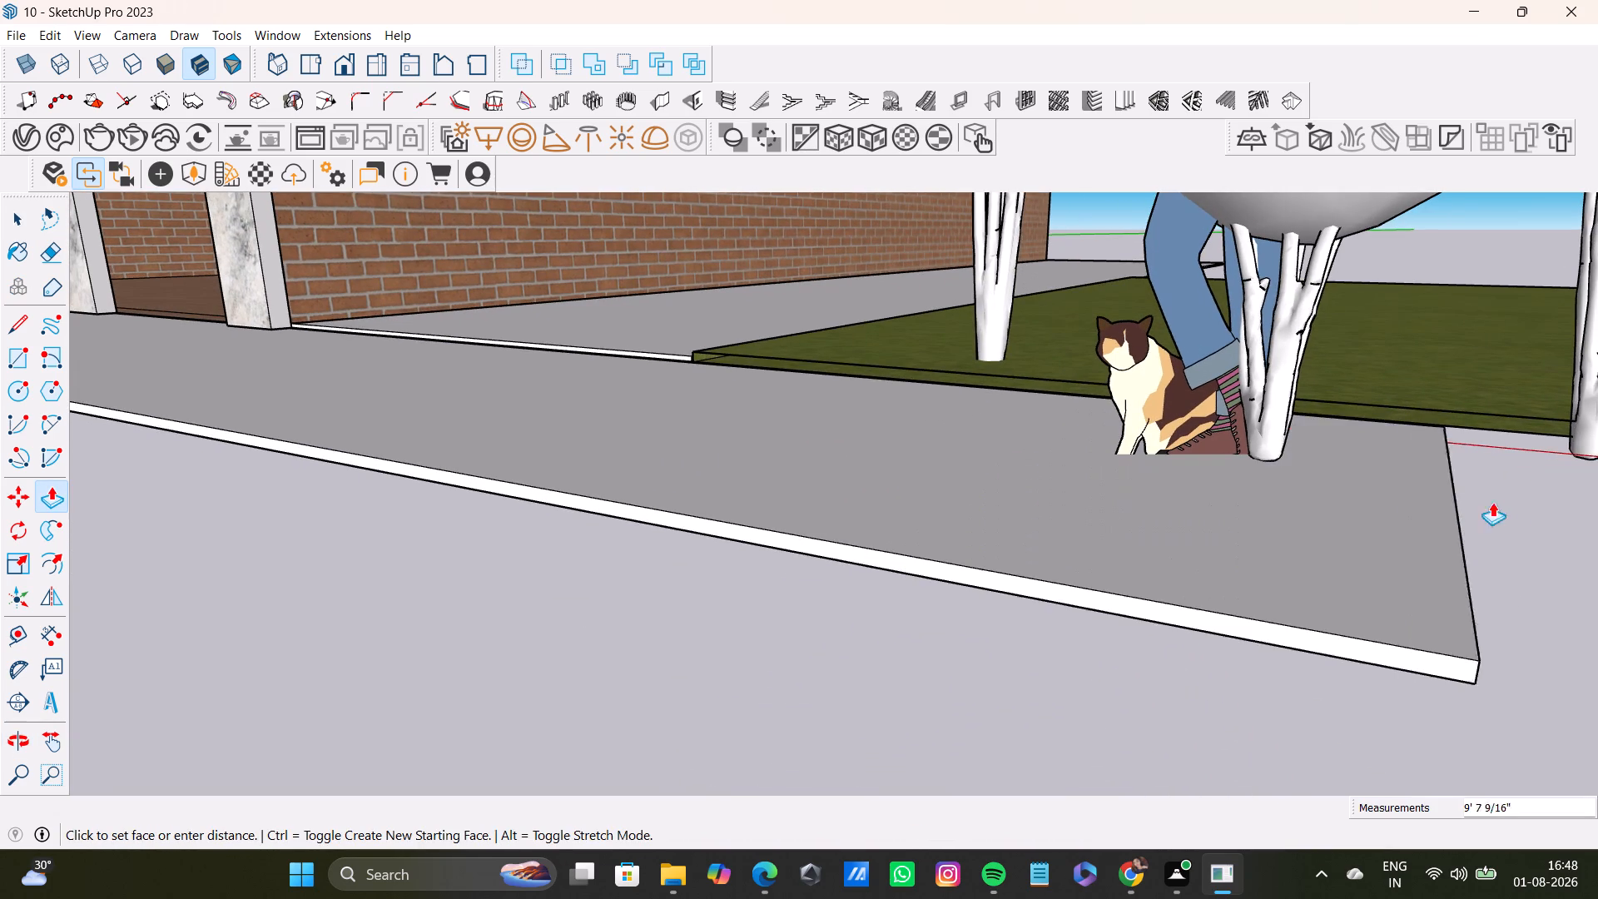
middle_click_drag(1516, 525, 1000, 456, "shift")
scroll(1157, 474, "down", 11)
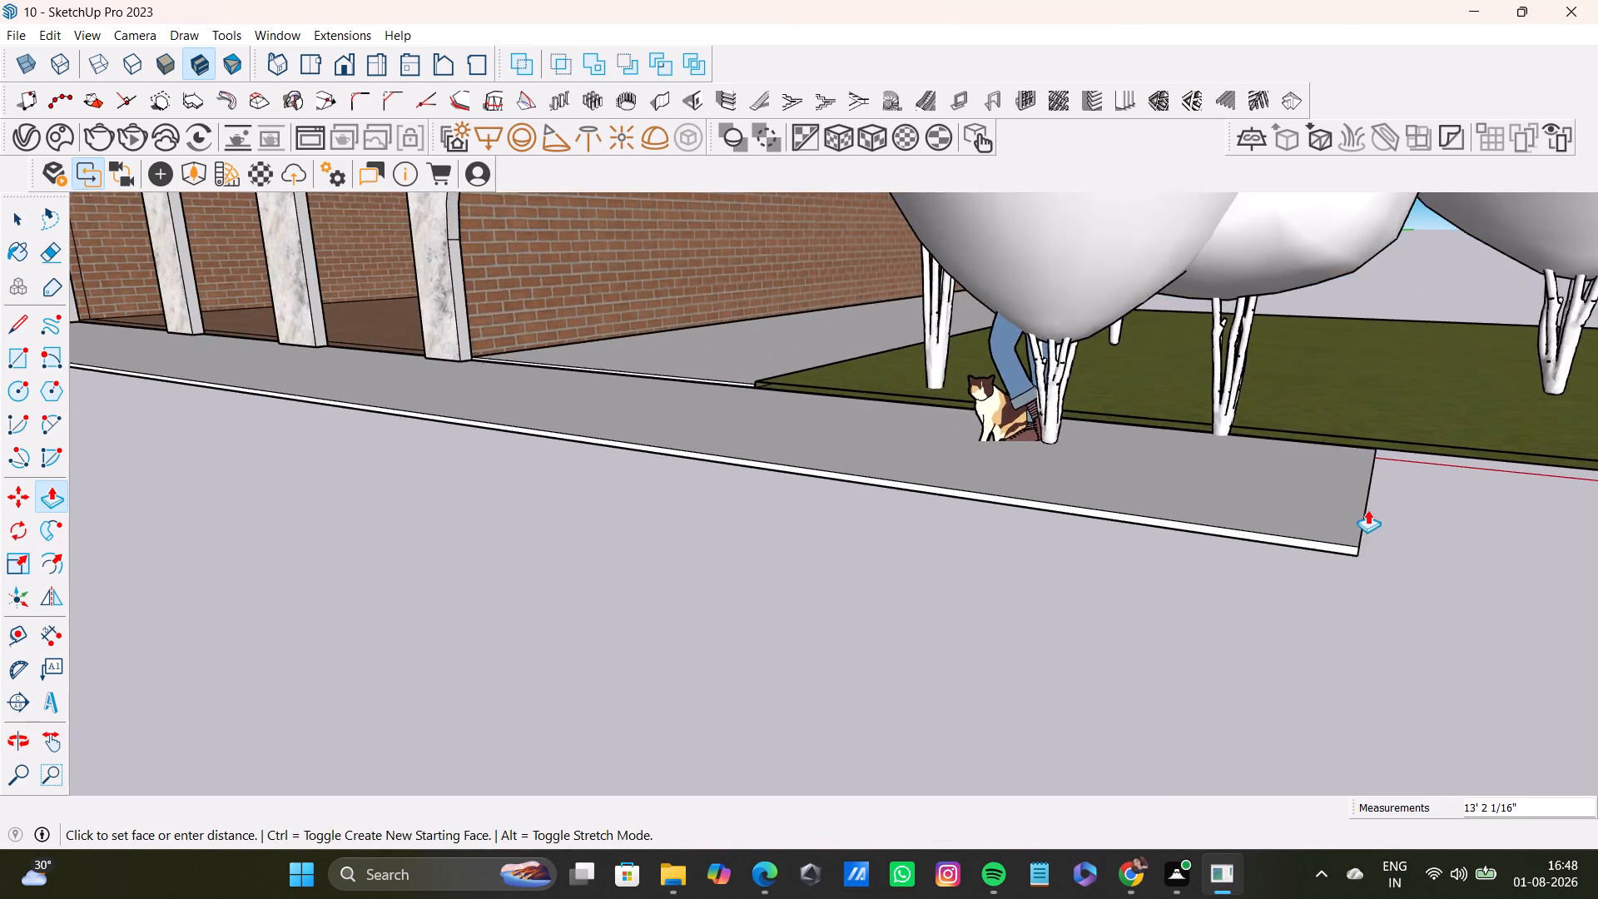
scroll(1367, 509, "down", 2)
middle_click_drag(1475, 523, 1041, 415, "shift")
middle_click_drag(1442, 452, 1048, 436)
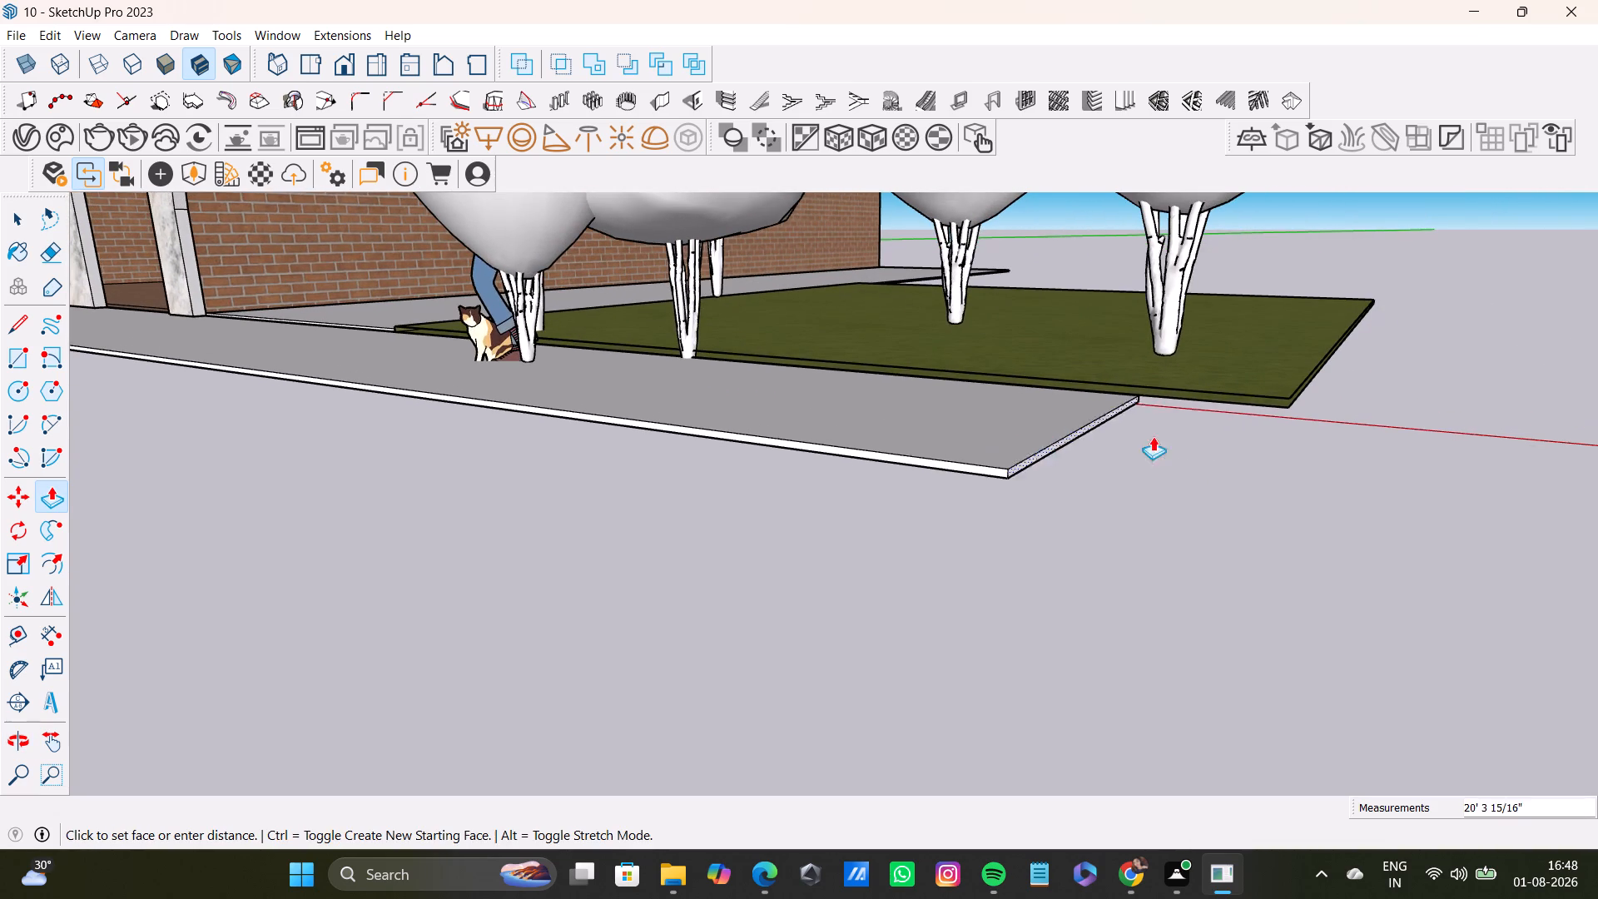
left_click(1285, 405)
key("space")
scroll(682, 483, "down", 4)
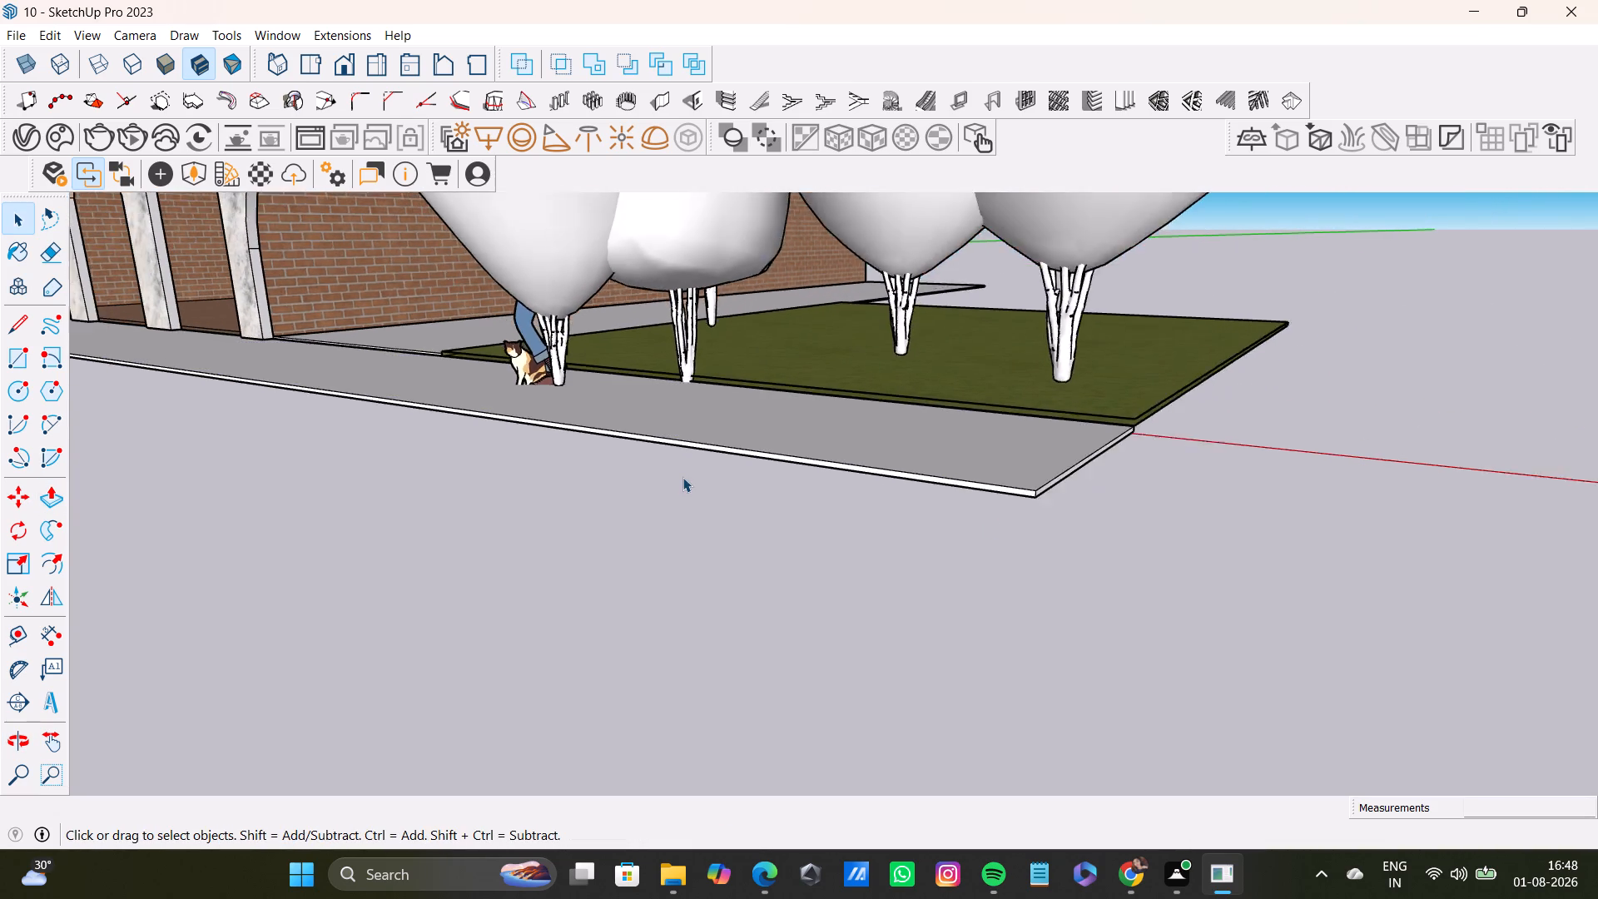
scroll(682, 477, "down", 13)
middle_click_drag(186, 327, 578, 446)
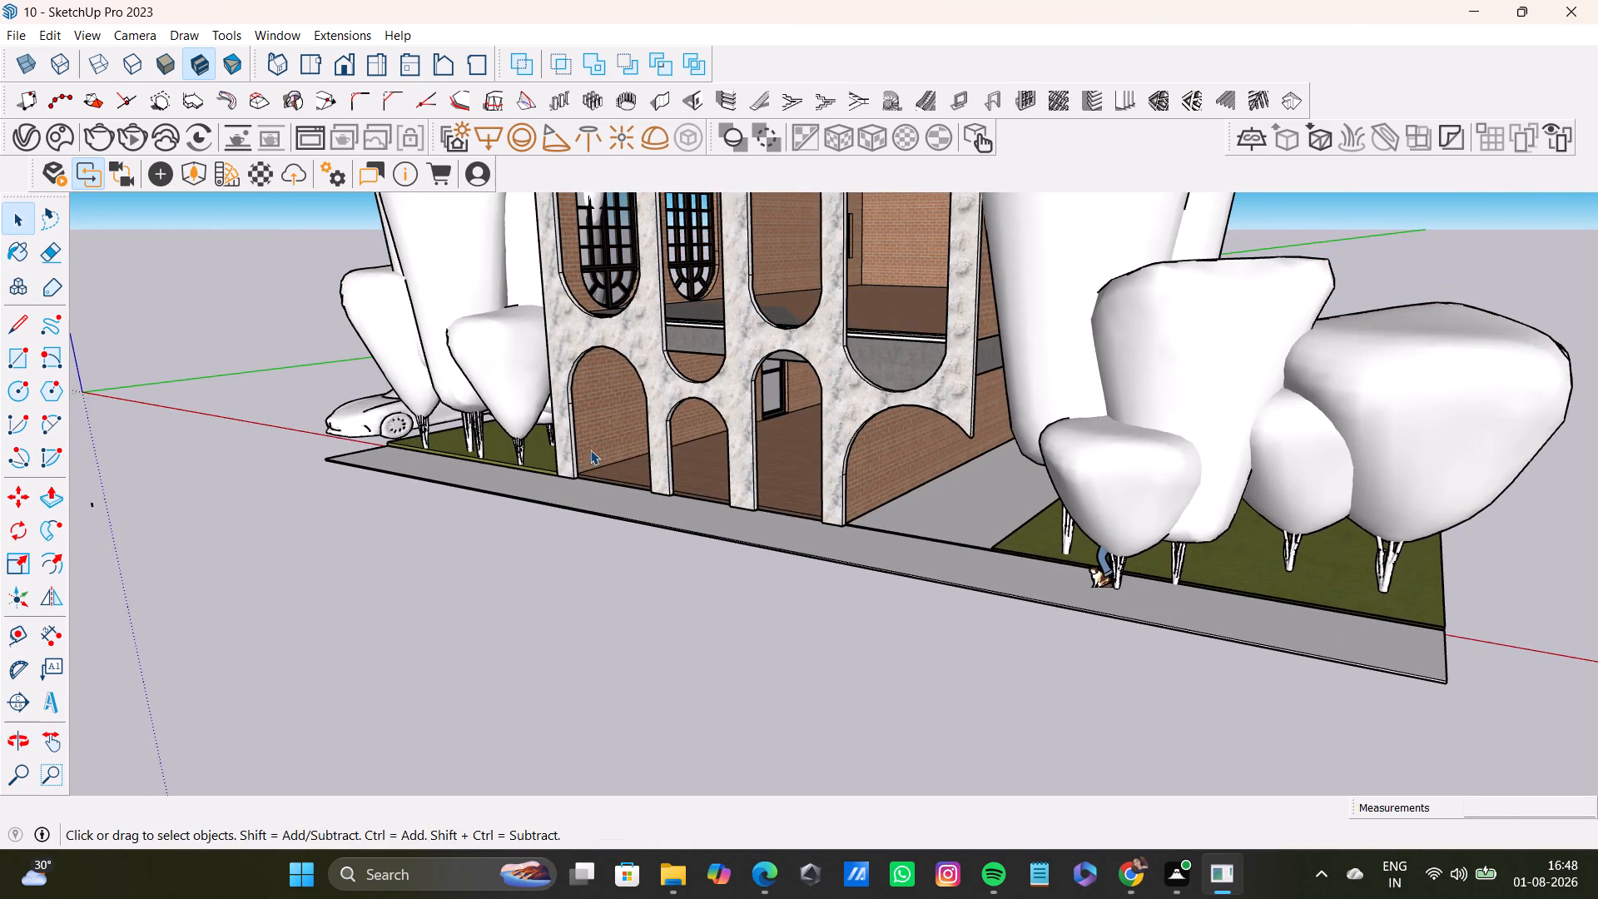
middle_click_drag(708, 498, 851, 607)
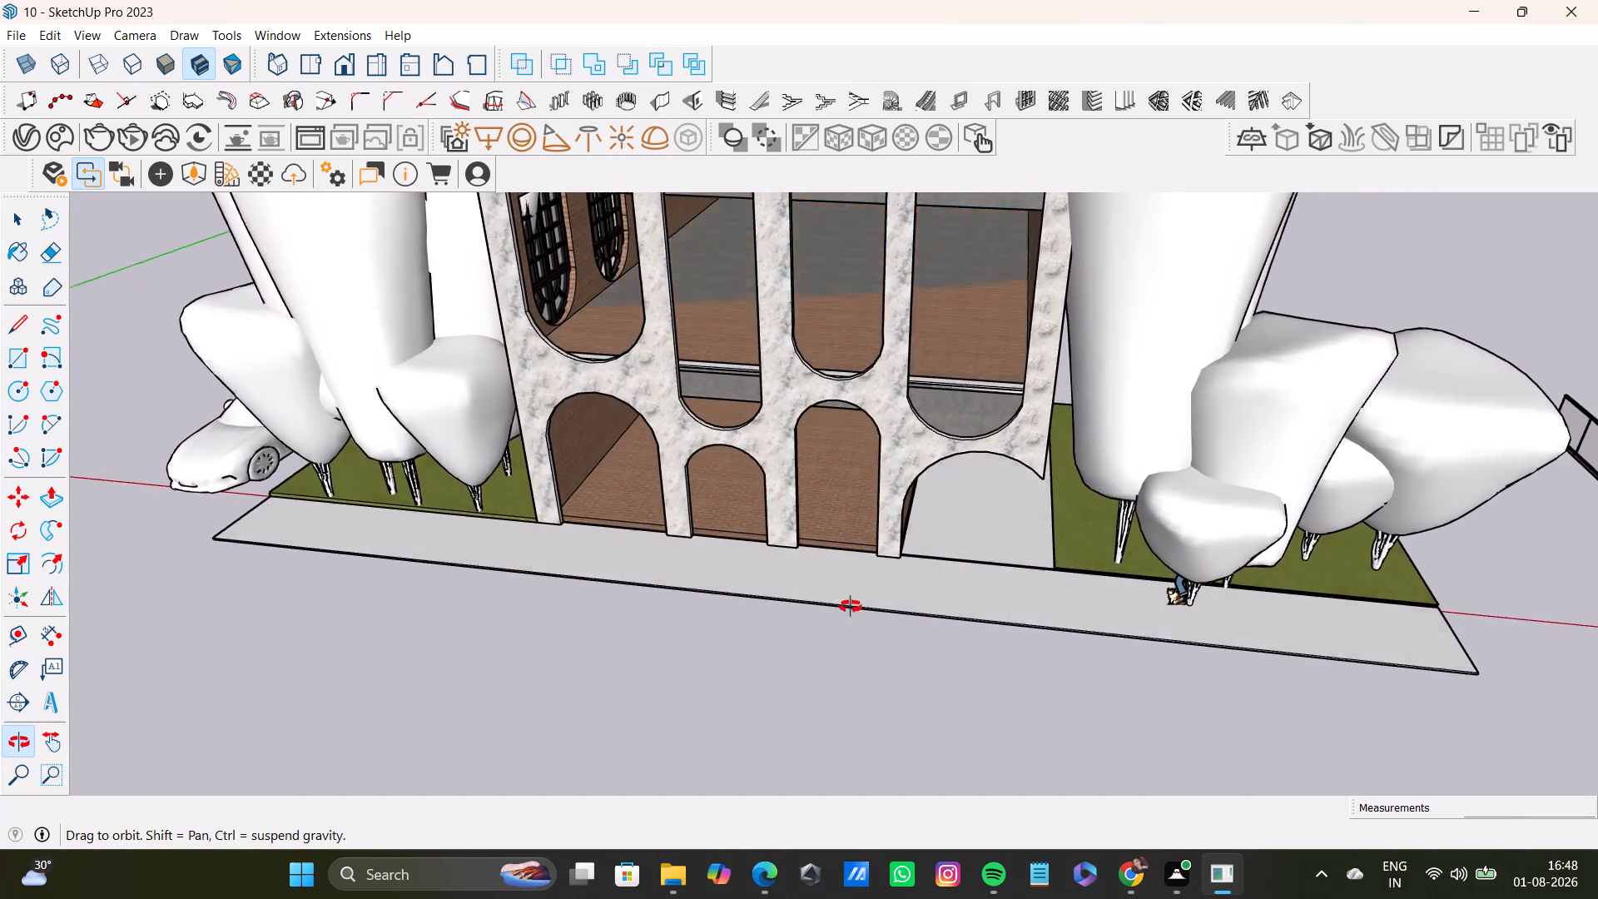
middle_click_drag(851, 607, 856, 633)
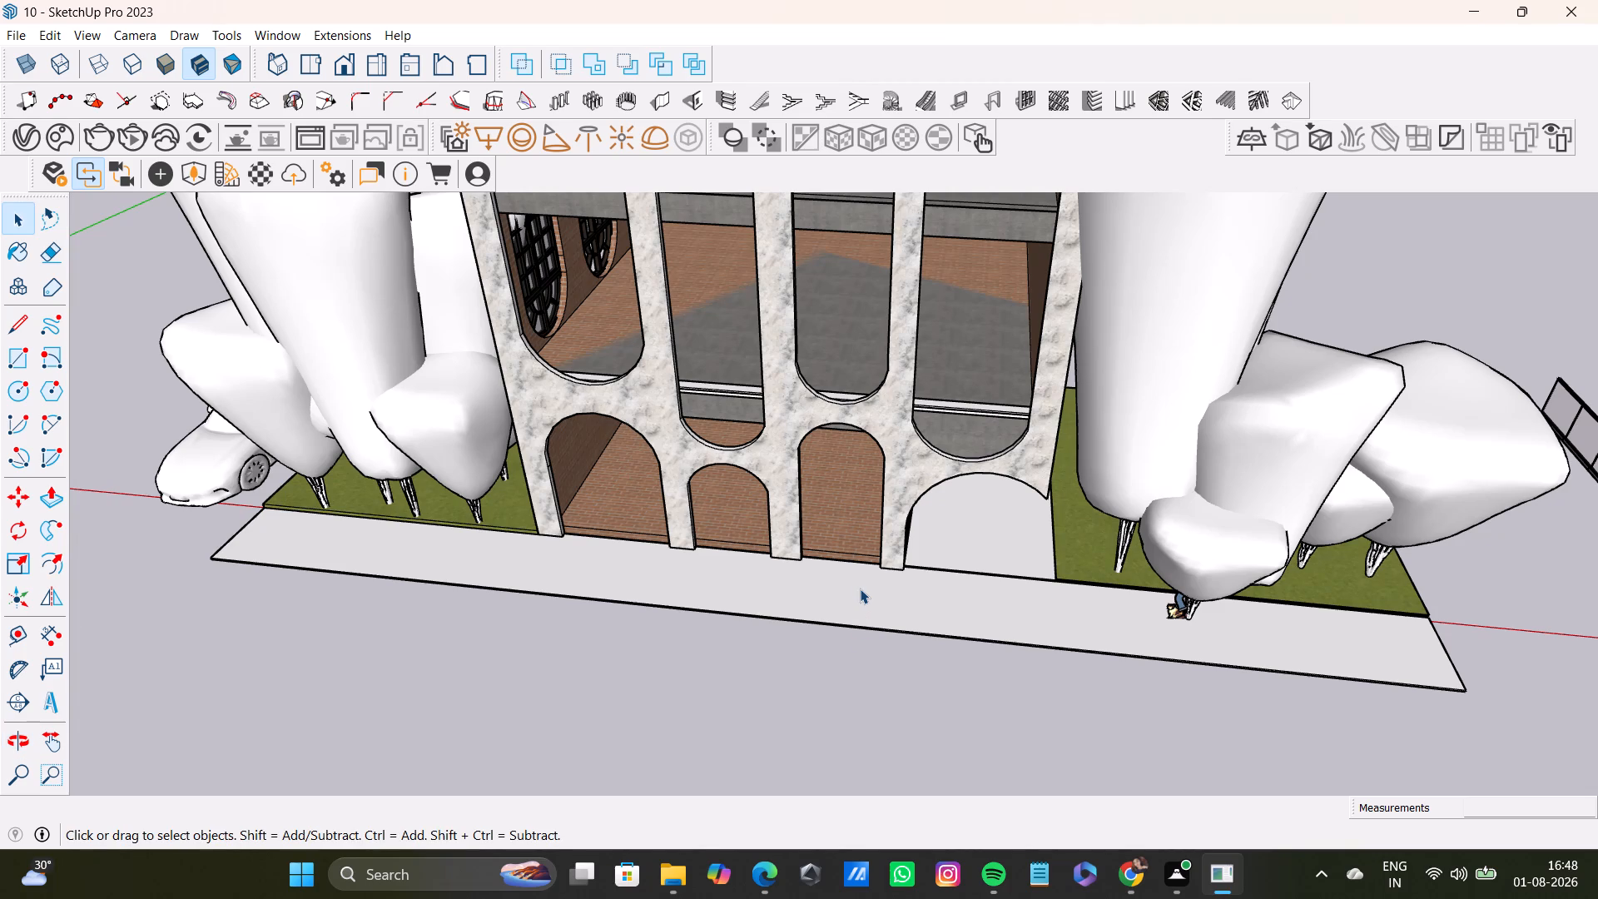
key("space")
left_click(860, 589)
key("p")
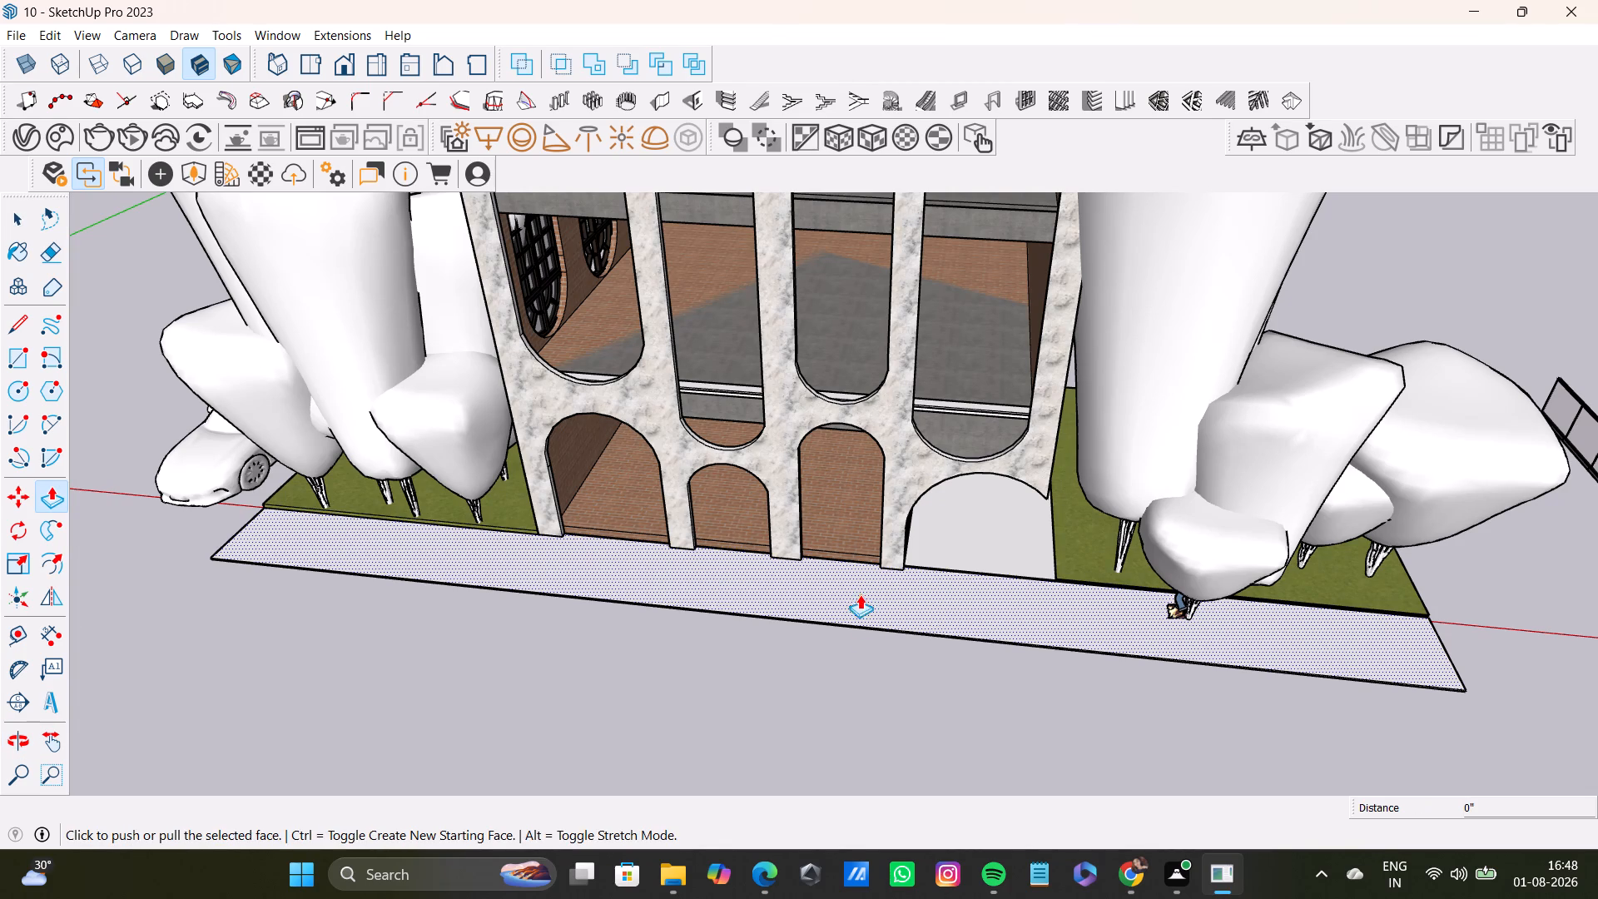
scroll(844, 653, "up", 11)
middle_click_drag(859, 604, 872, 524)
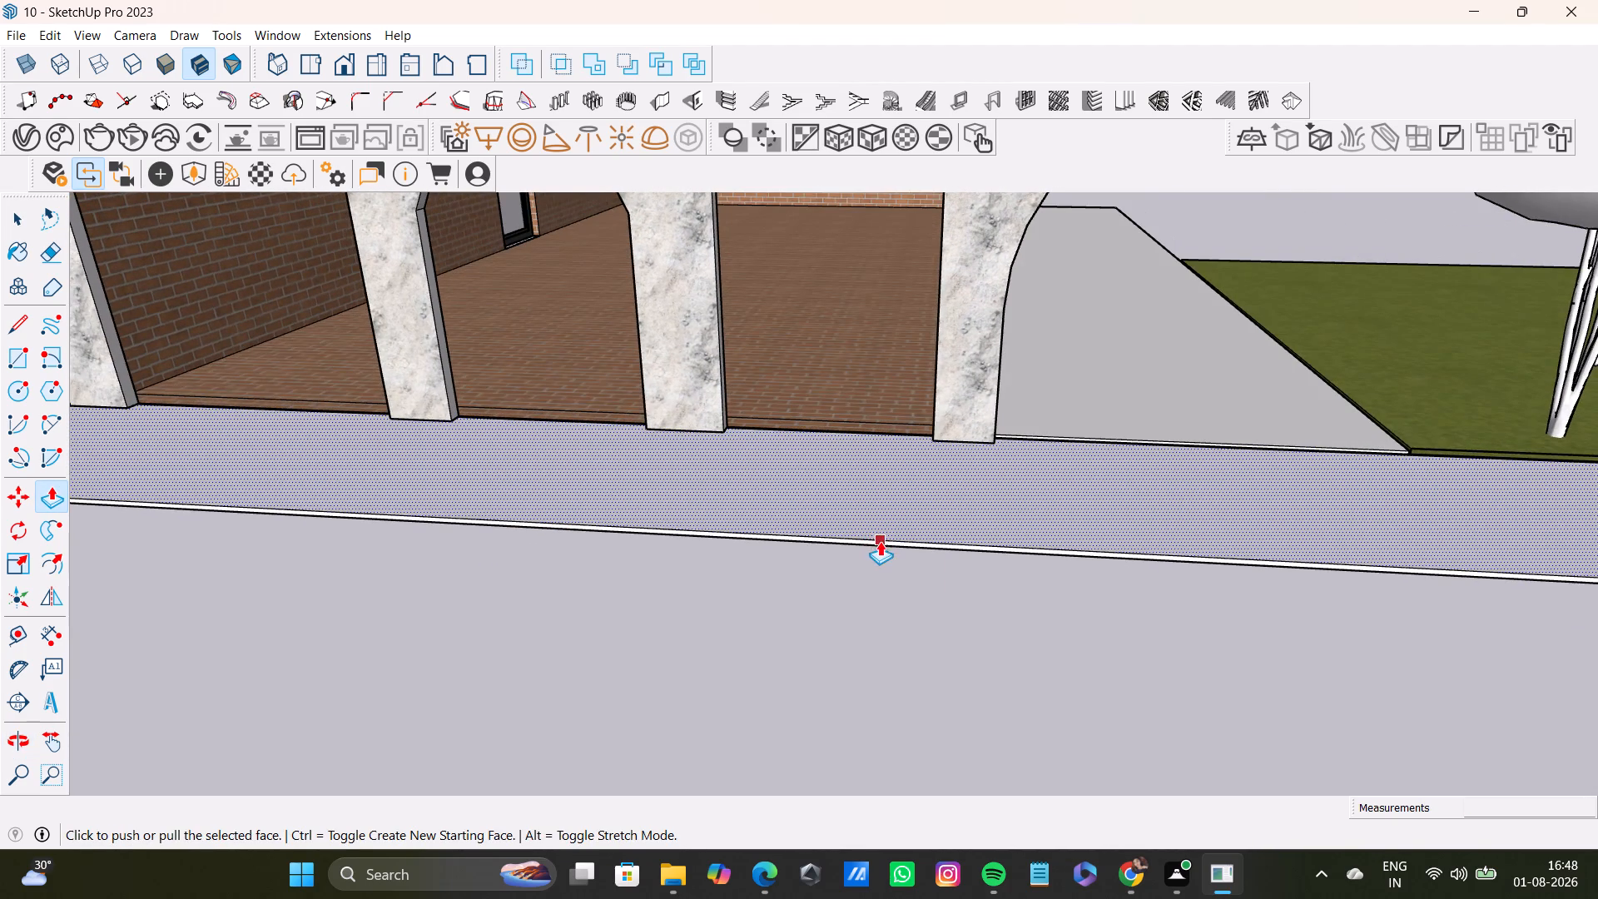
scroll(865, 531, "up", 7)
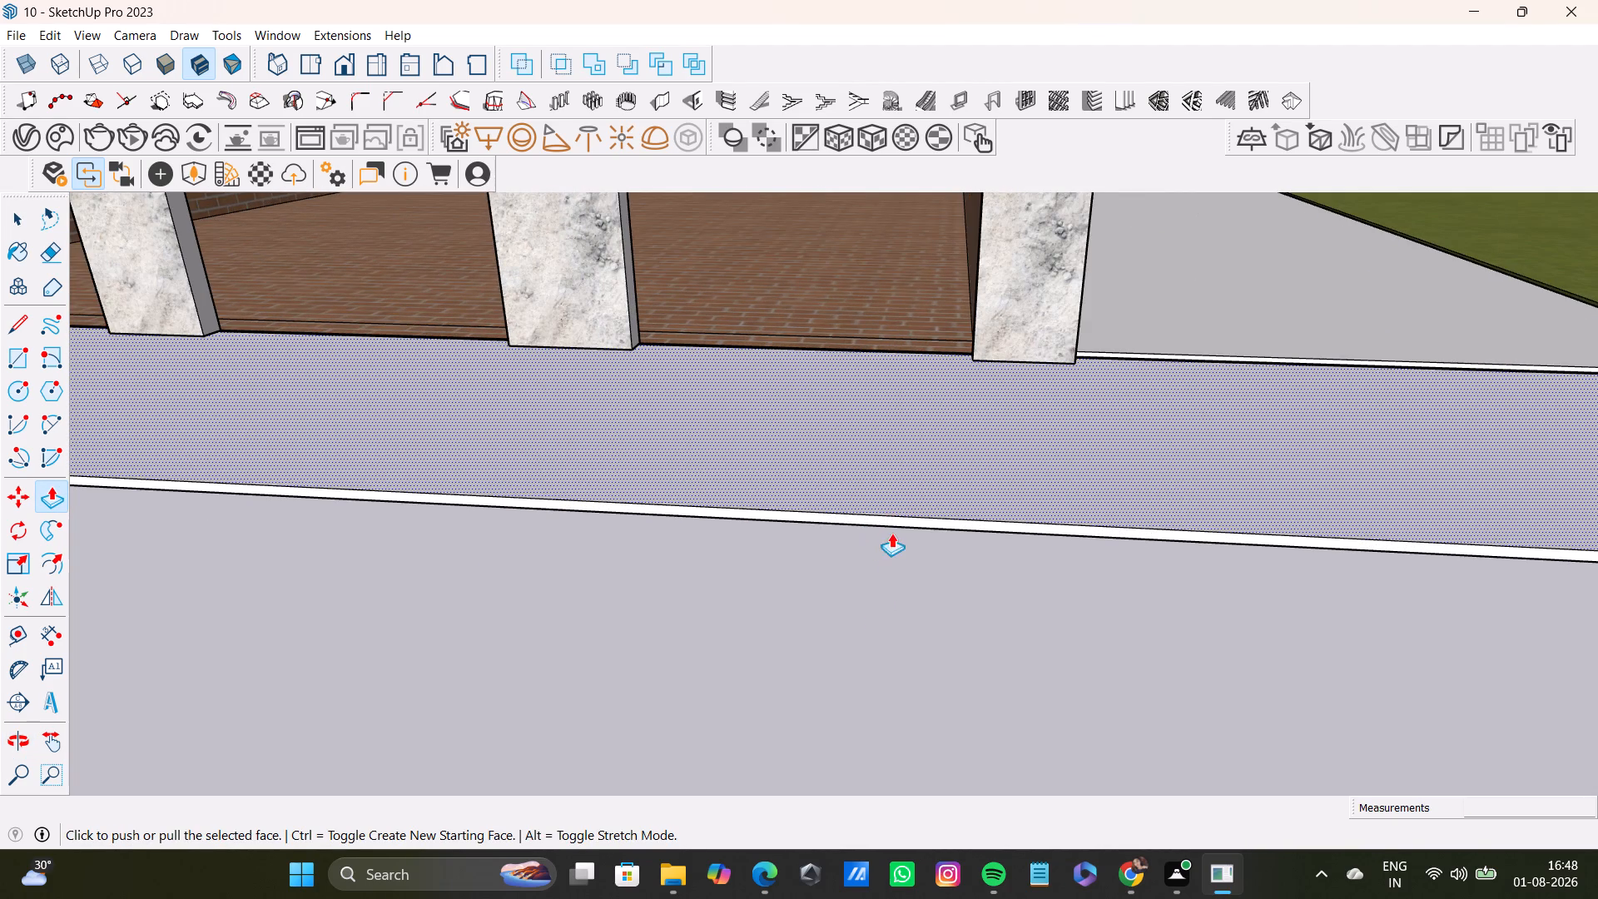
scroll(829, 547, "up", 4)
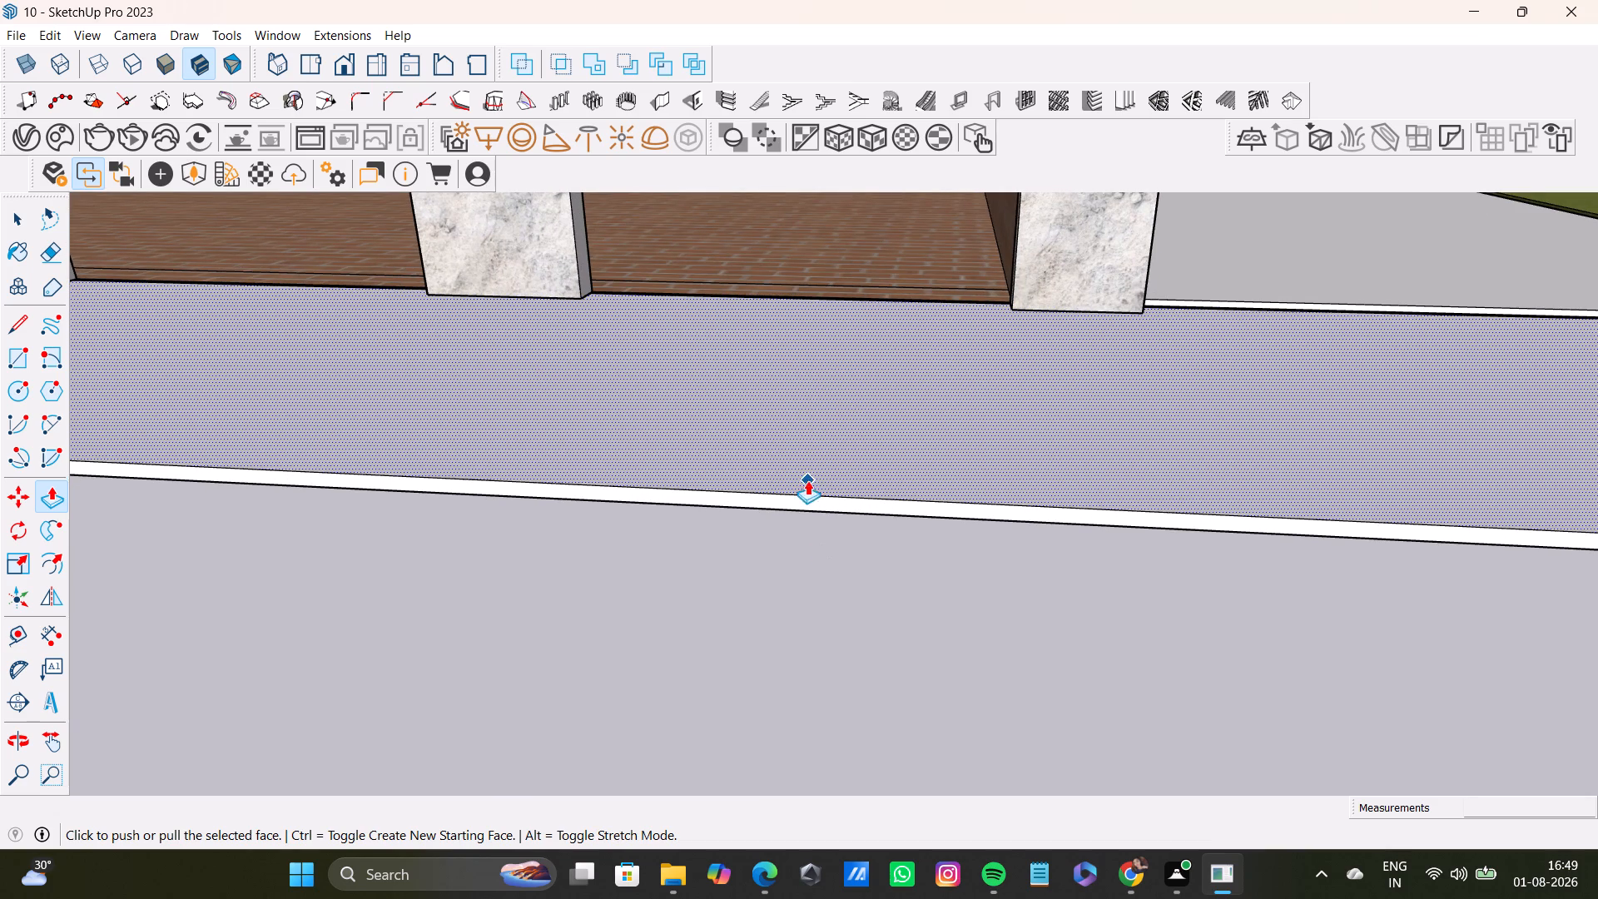
Push/Pull the frontage slab's long outer side face about 5' 9 15/16" away from the building to widen the strip.
key("space")
left_click(811, 503)
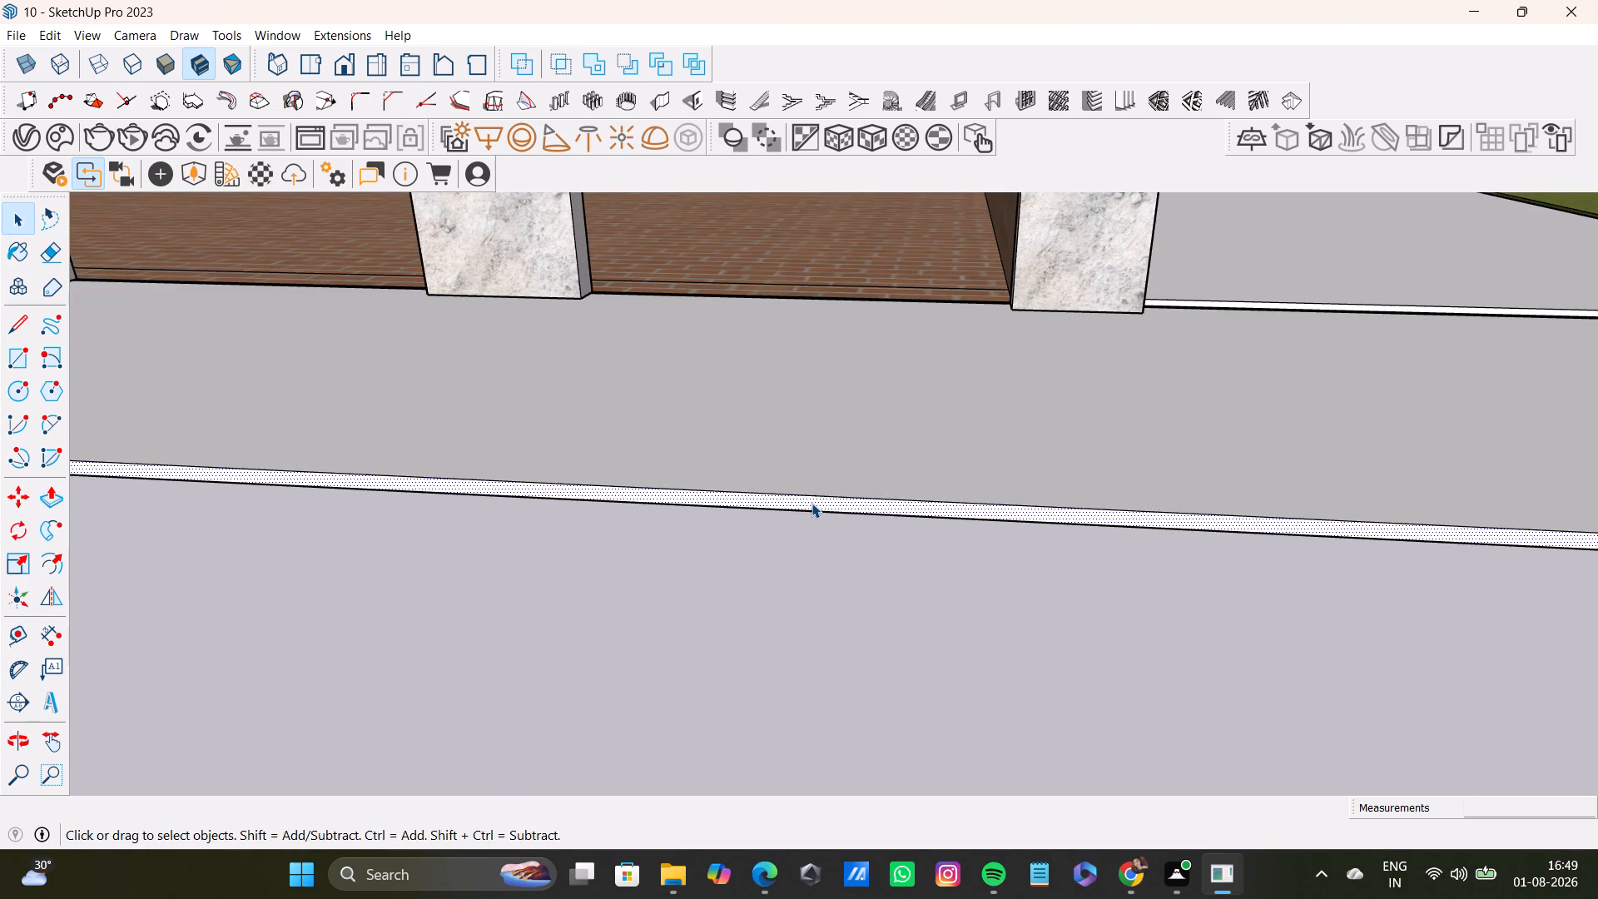
key("p")
left_click(811, 503)
scroll(650, 706, "down", 11)
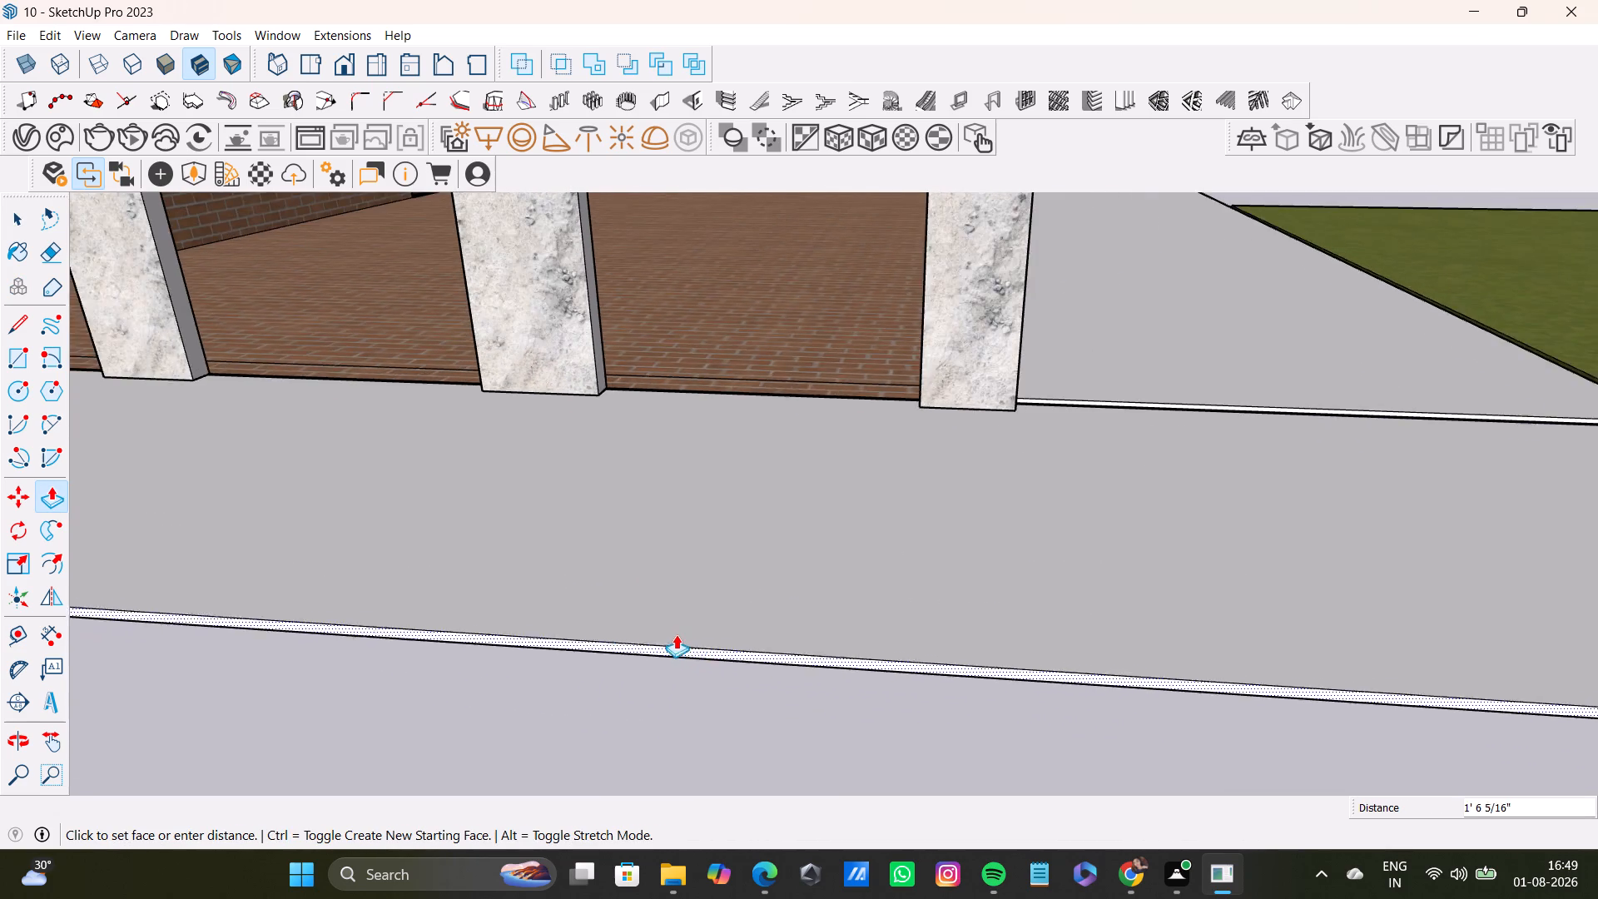
scroll(676, 634, "down", 14)
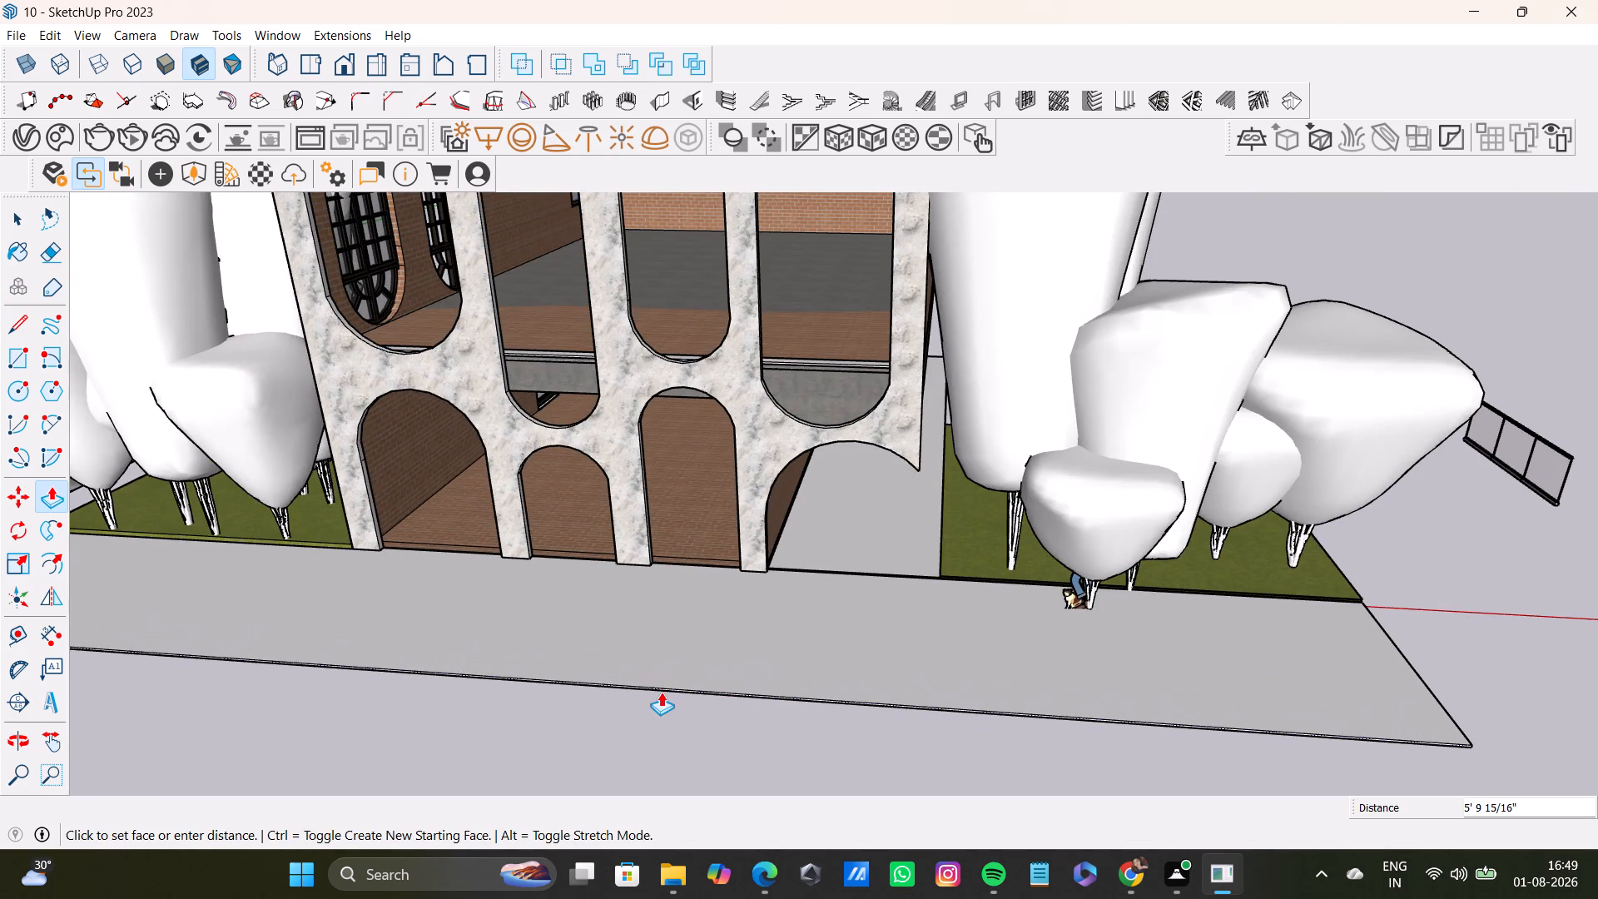
left_click(661, 692)
middle_click_drag(727, 675, 842, 684)
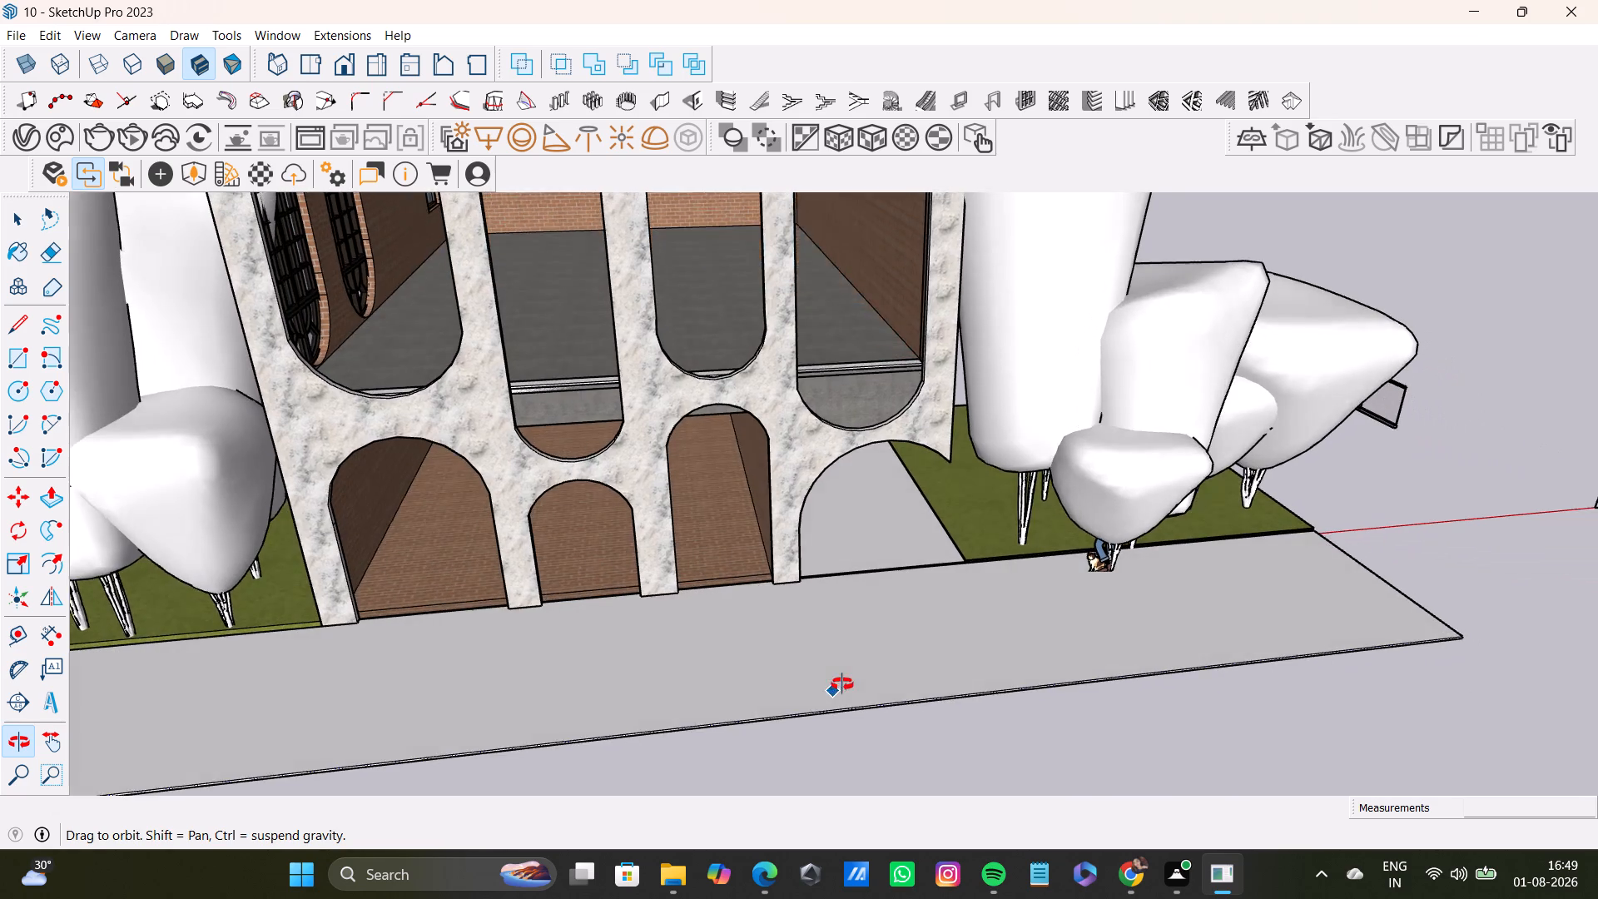
middle_click_drag(842, 684, 839, 699)
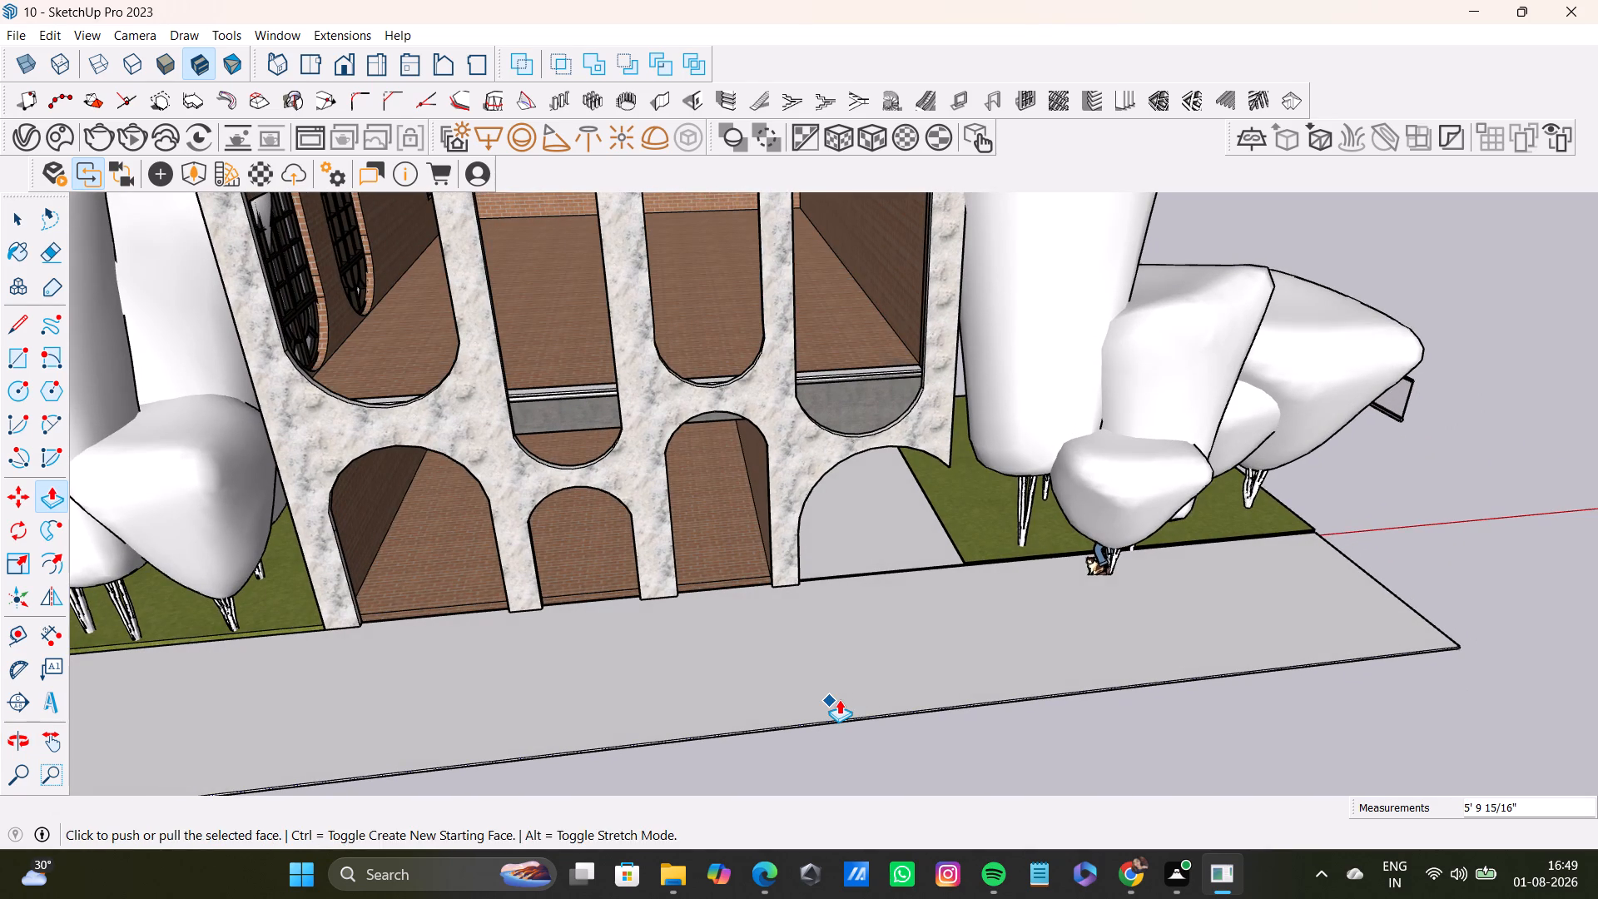
scroll(636, 575, "down", 3)
key("space")
left_click(1287, 594)
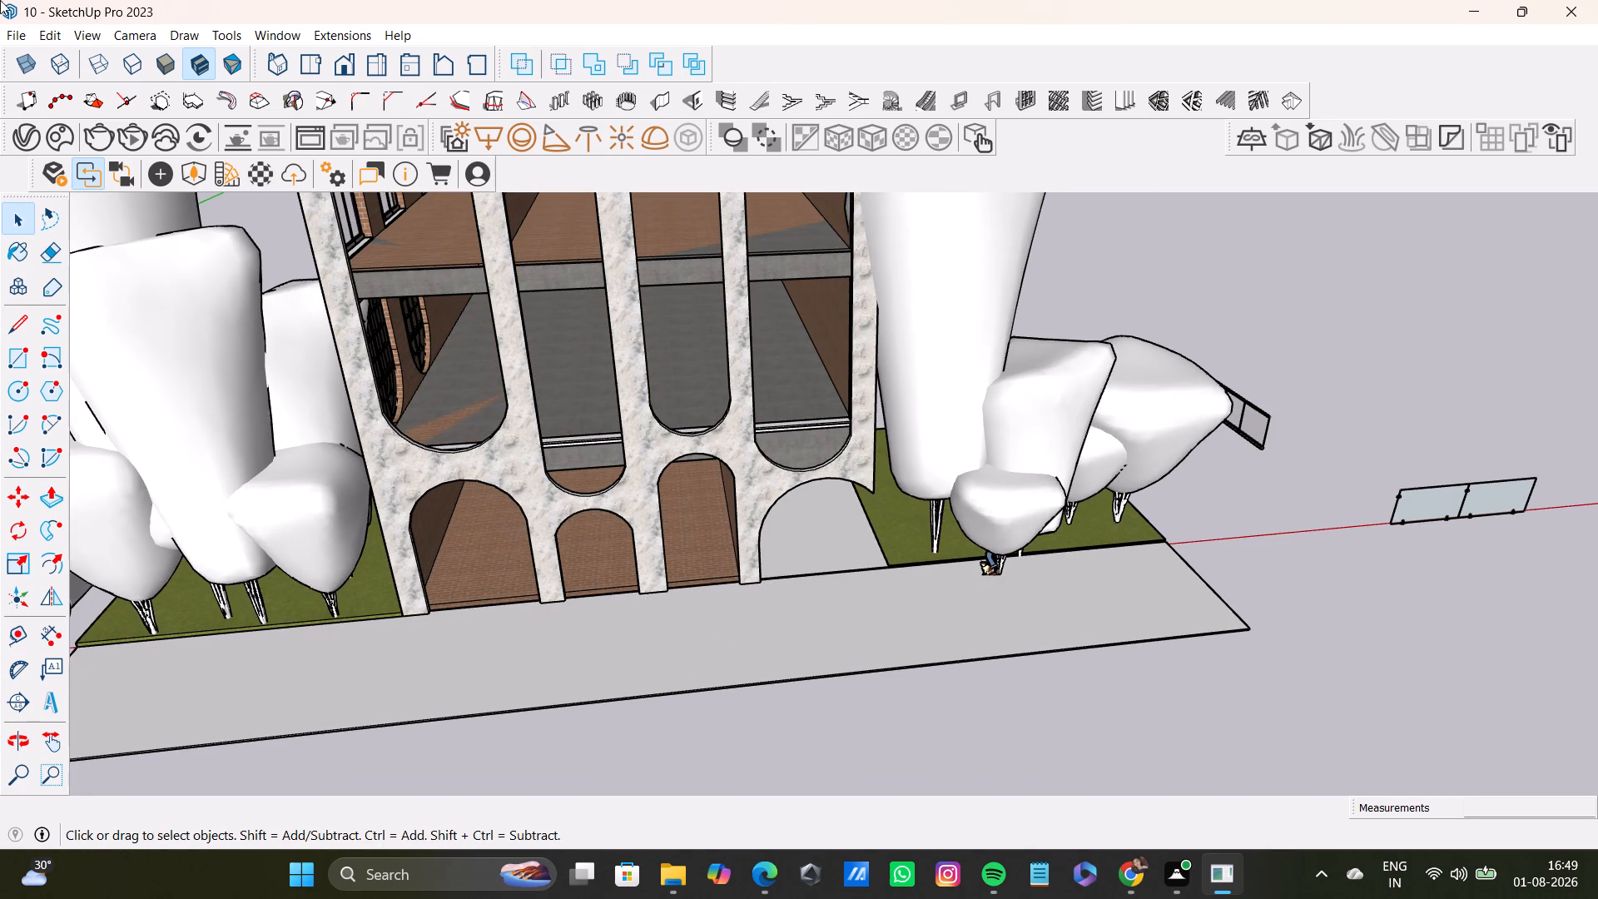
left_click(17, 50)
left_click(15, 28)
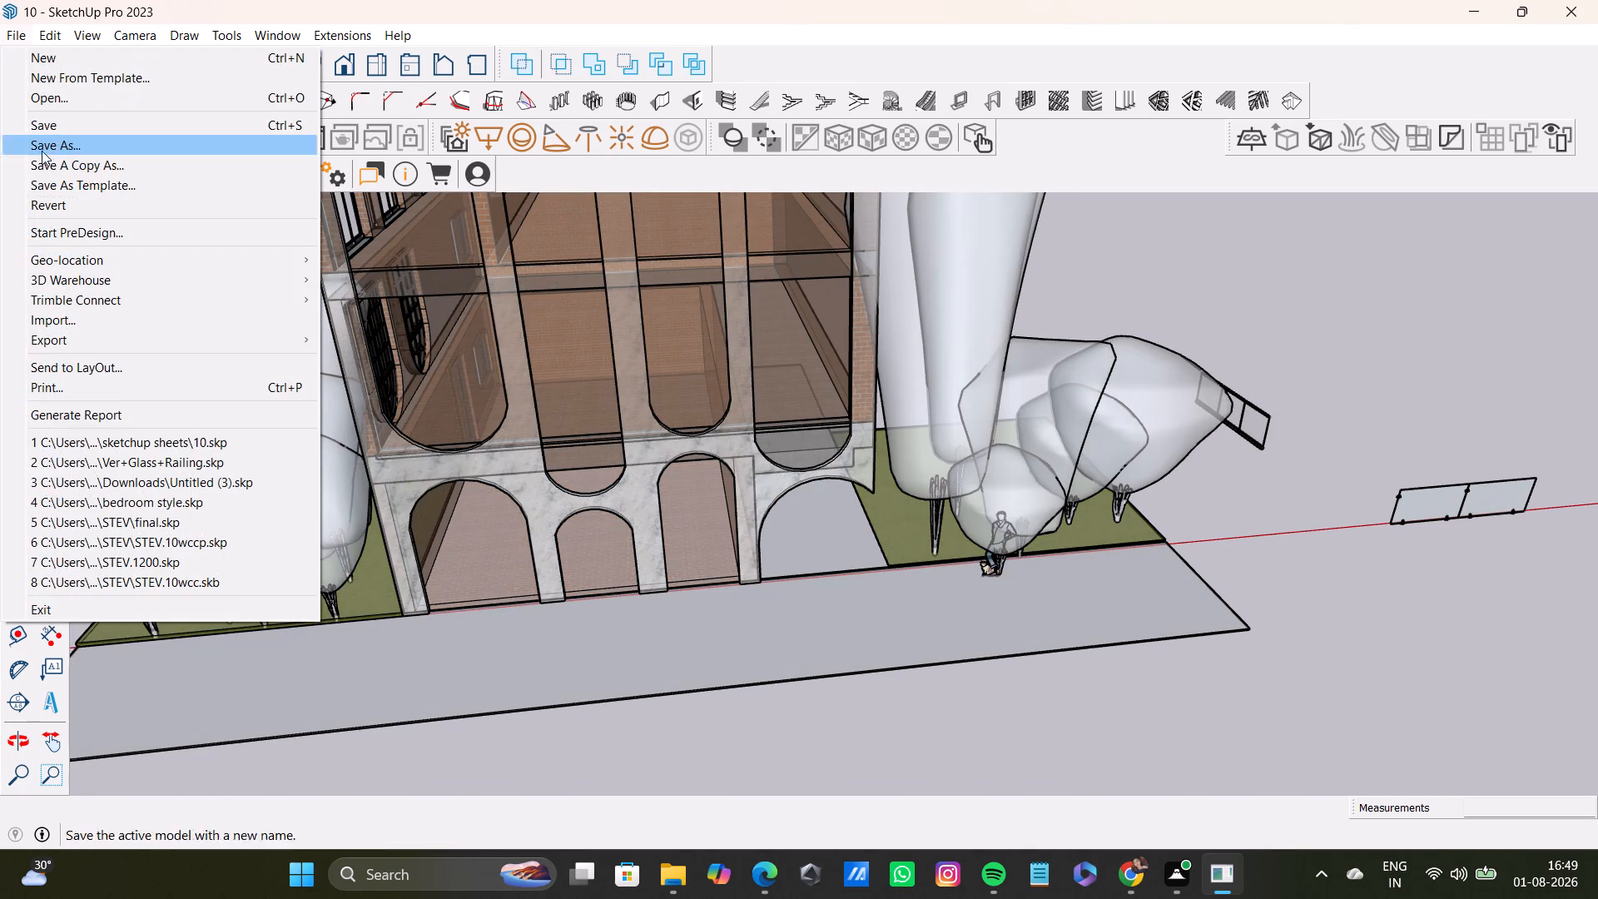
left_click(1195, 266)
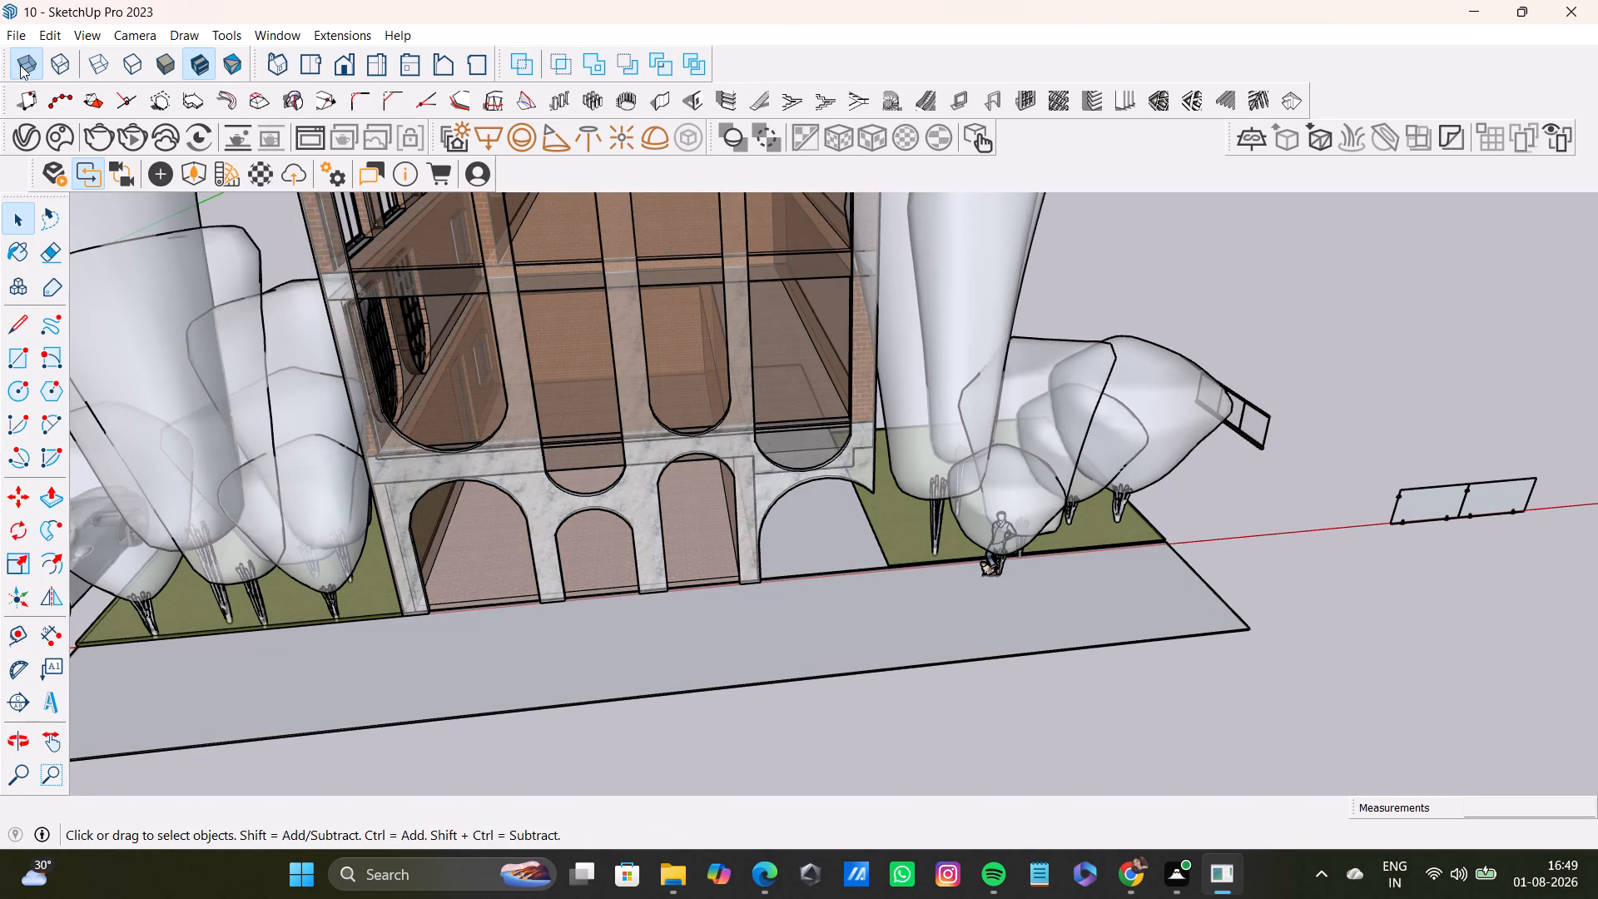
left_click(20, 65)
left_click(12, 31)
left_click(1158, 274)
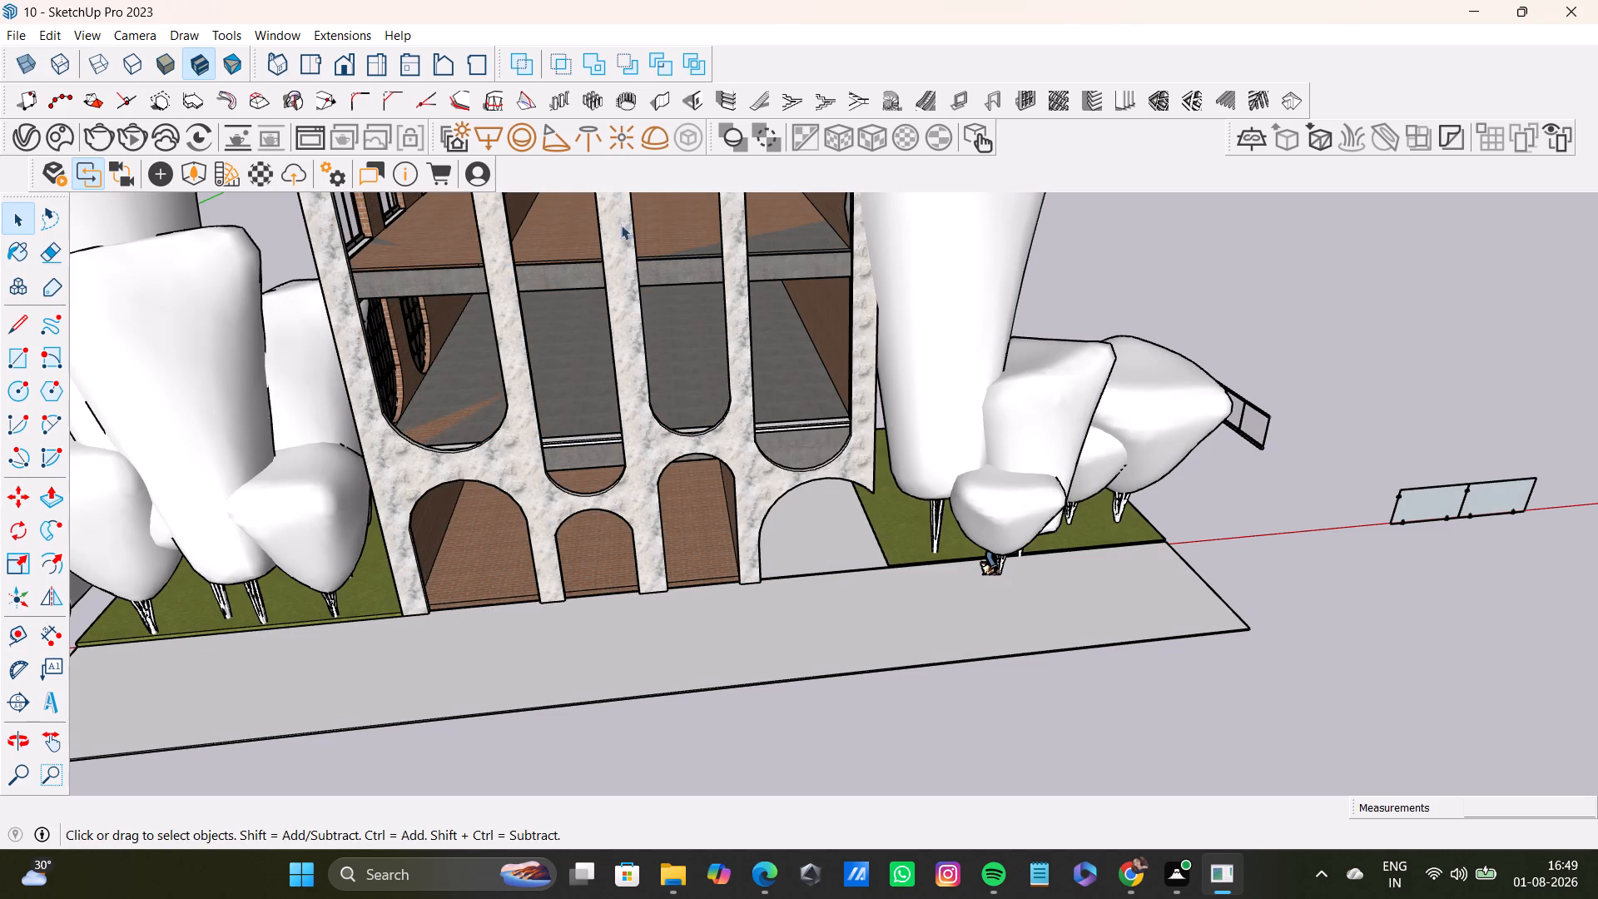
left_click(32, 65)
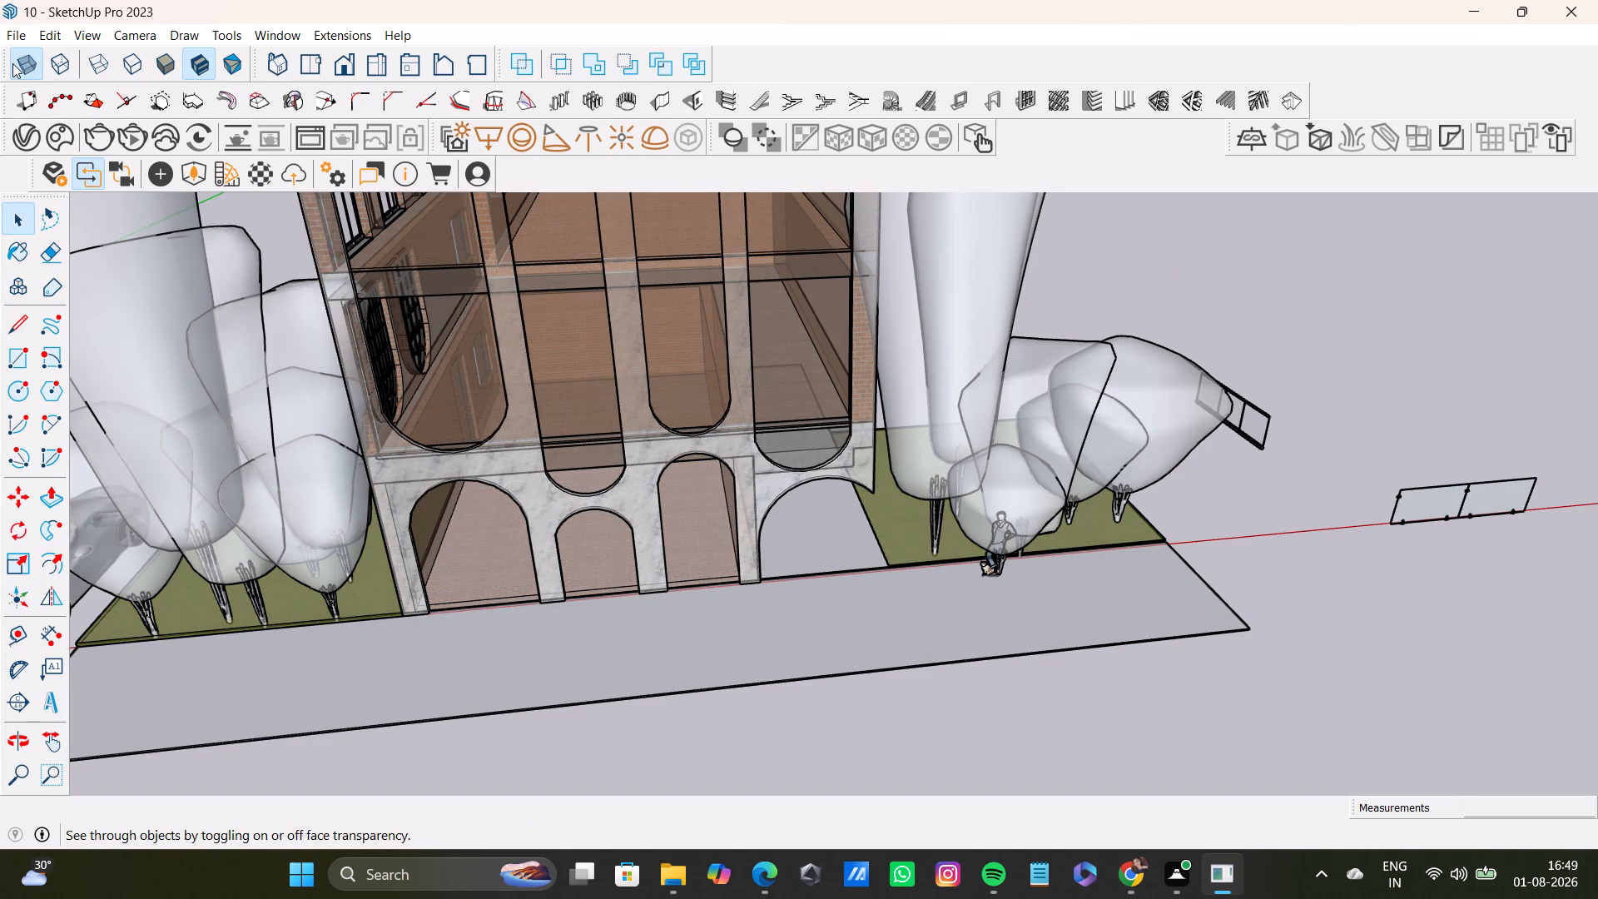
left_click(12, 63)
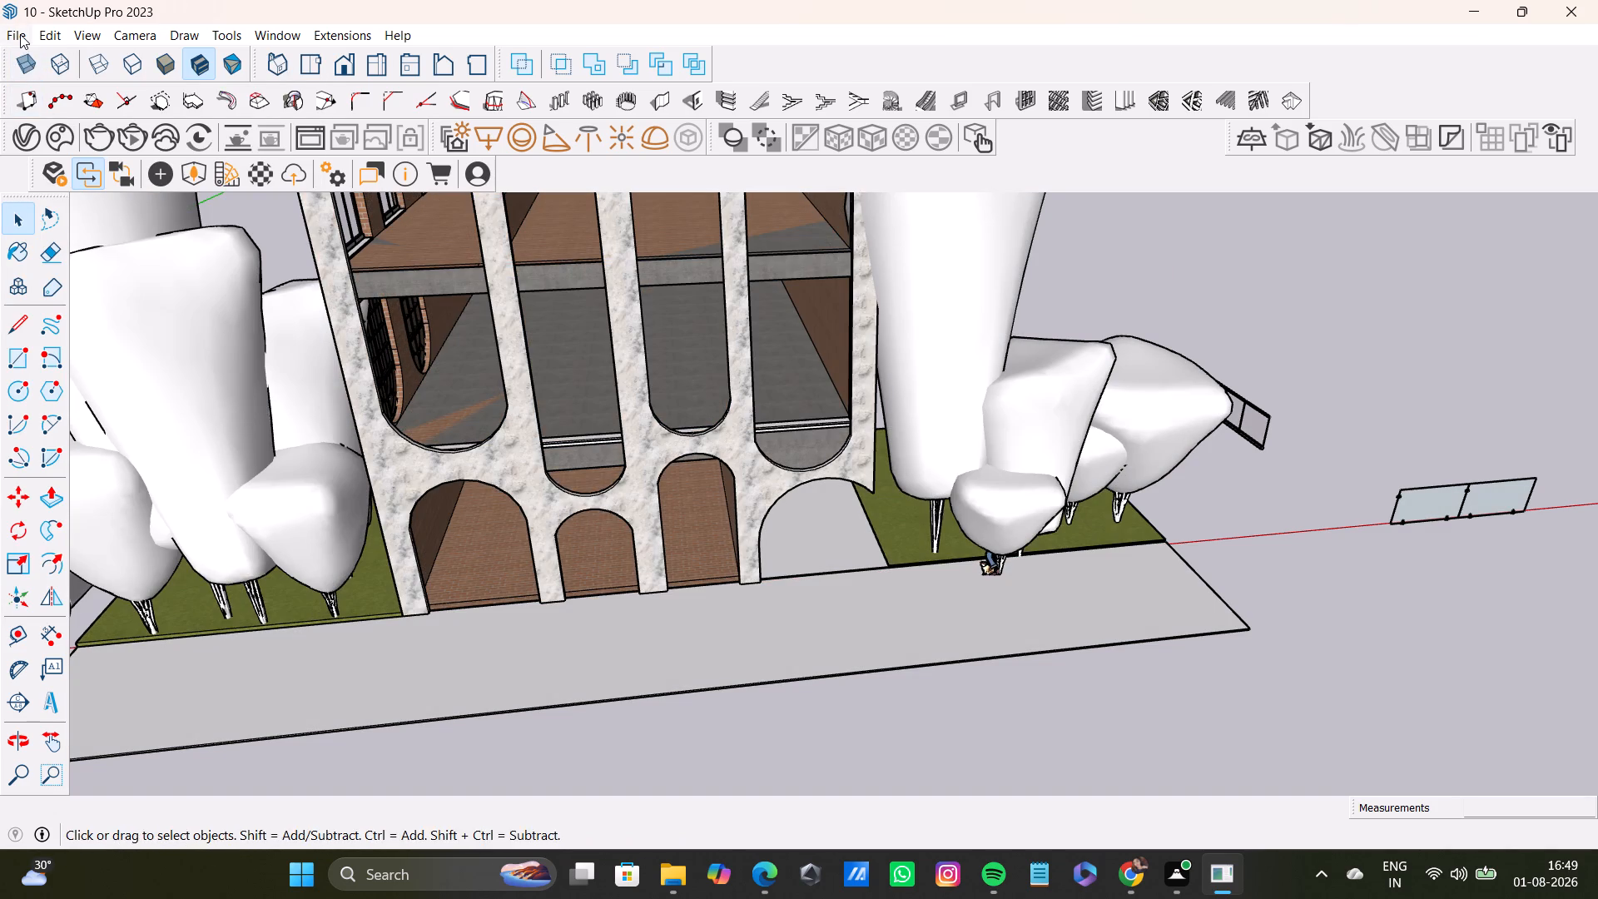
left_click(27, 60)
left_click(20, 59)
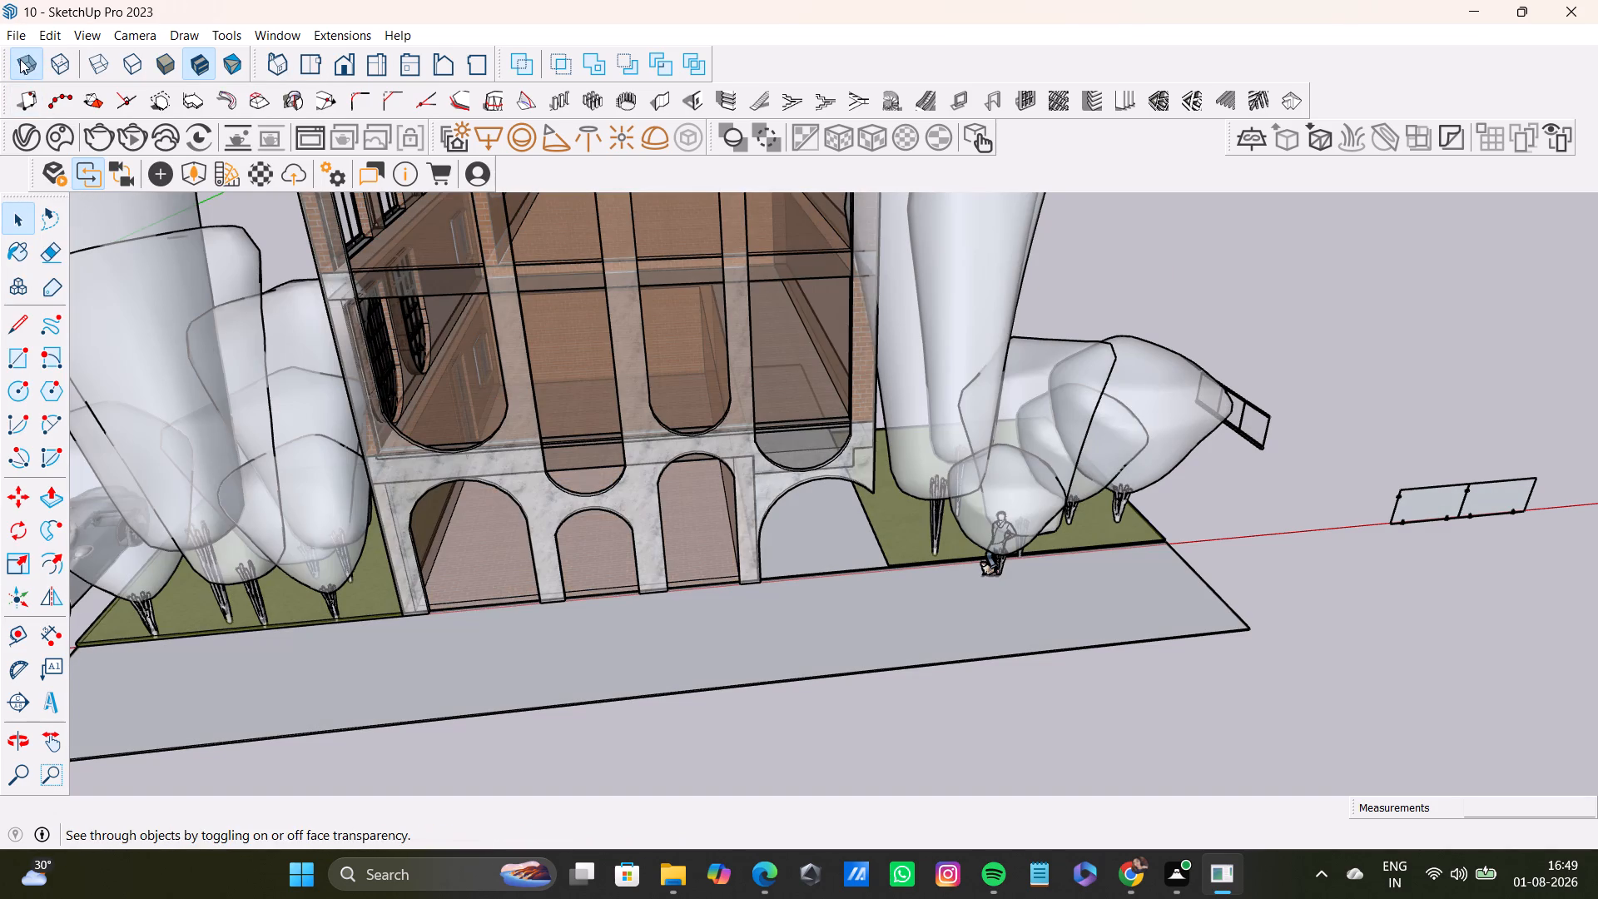
Import the road model Untitled (6) from Downloads and place it on open ground beyond the glass railing panels.
left_click(20, 37)
left_click(158, 343)
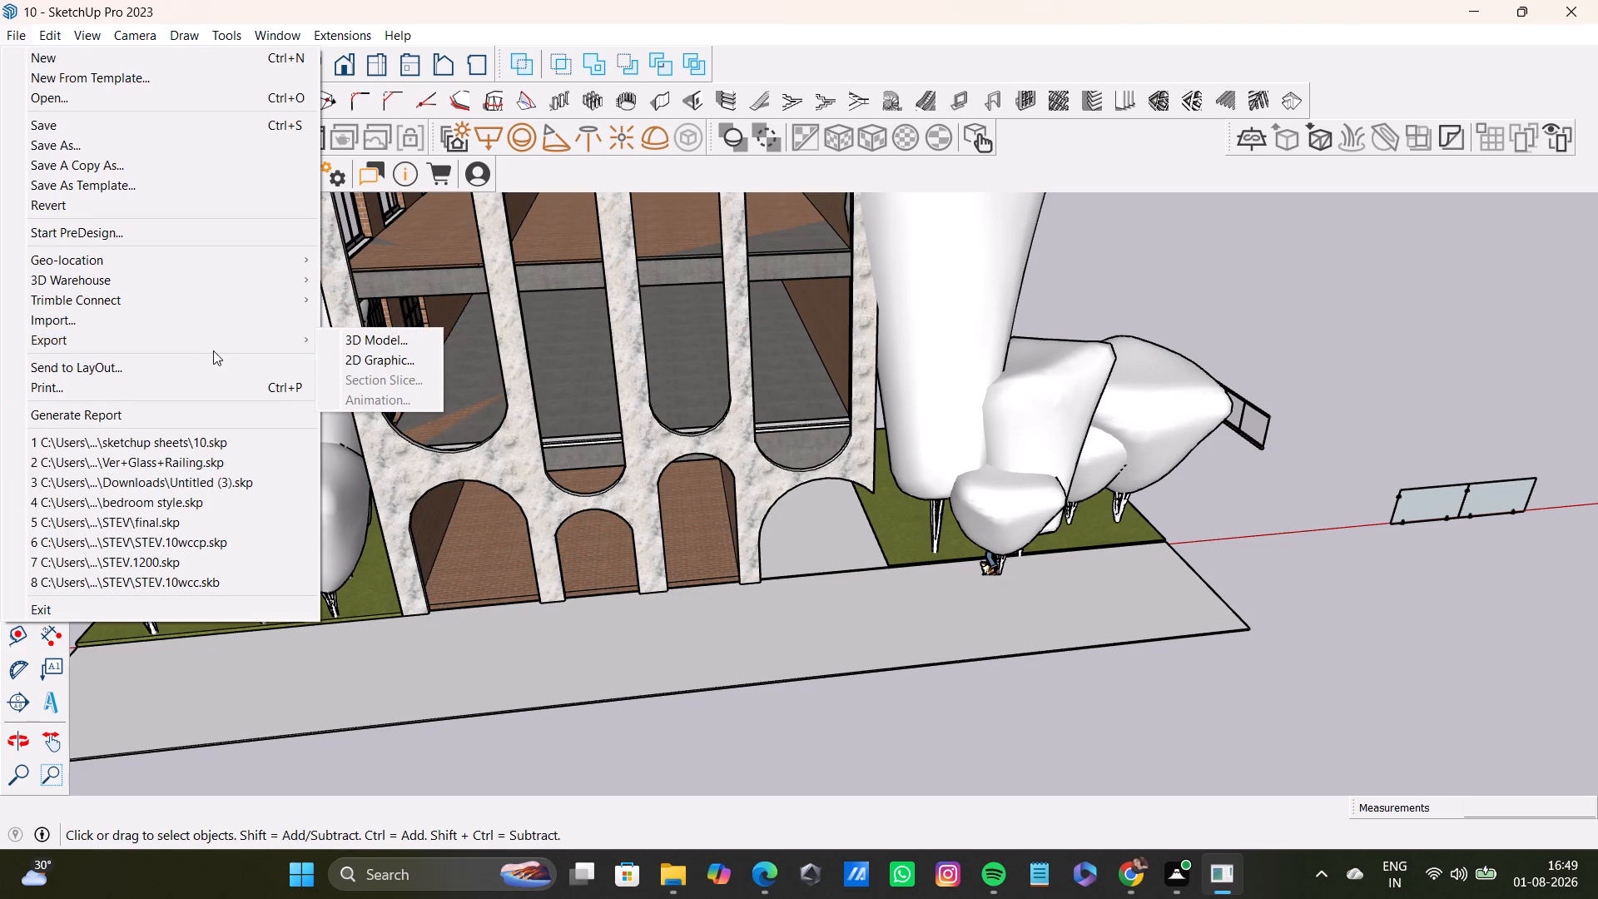
left_click(168, 318)
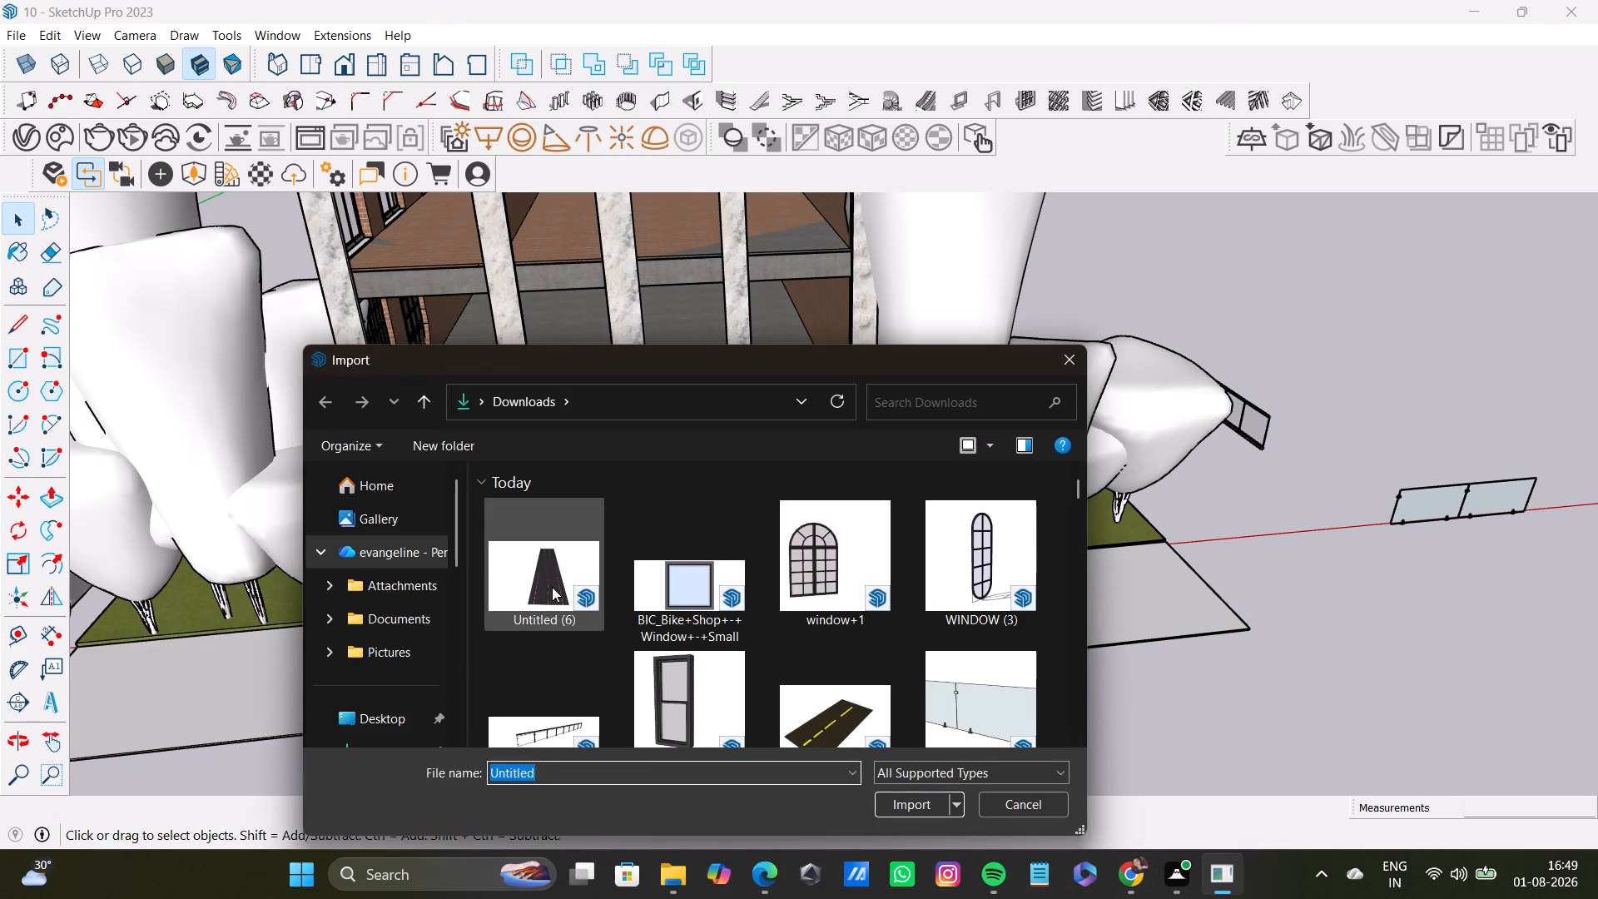
left_click(552, 587)
left_click(912, 807)
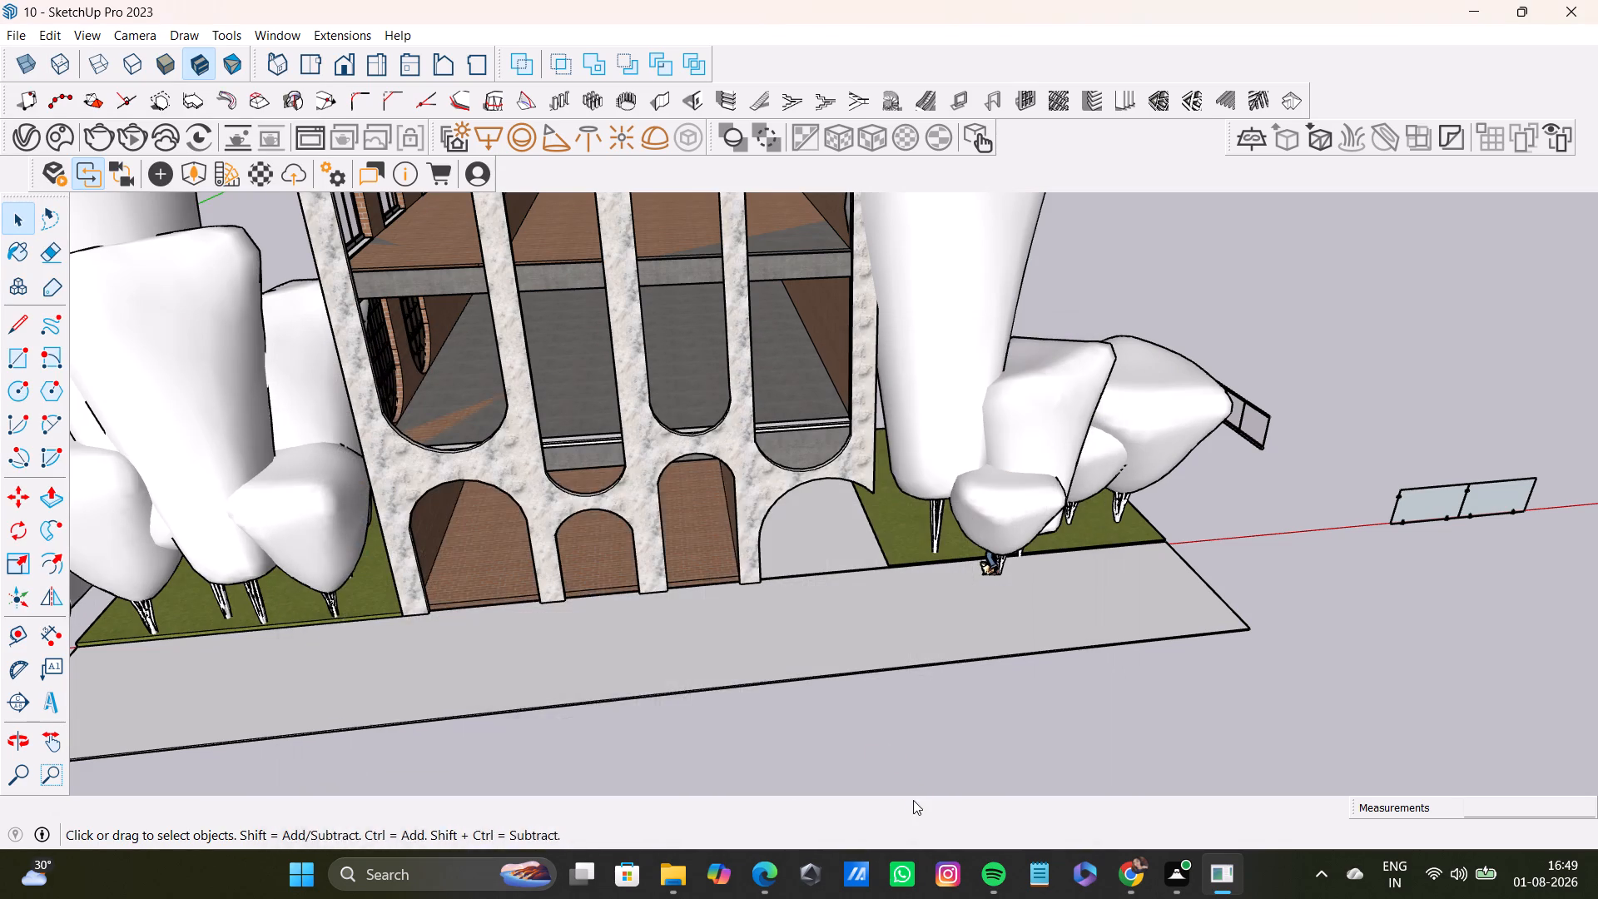
scroll(1272, 577, "down", 13)
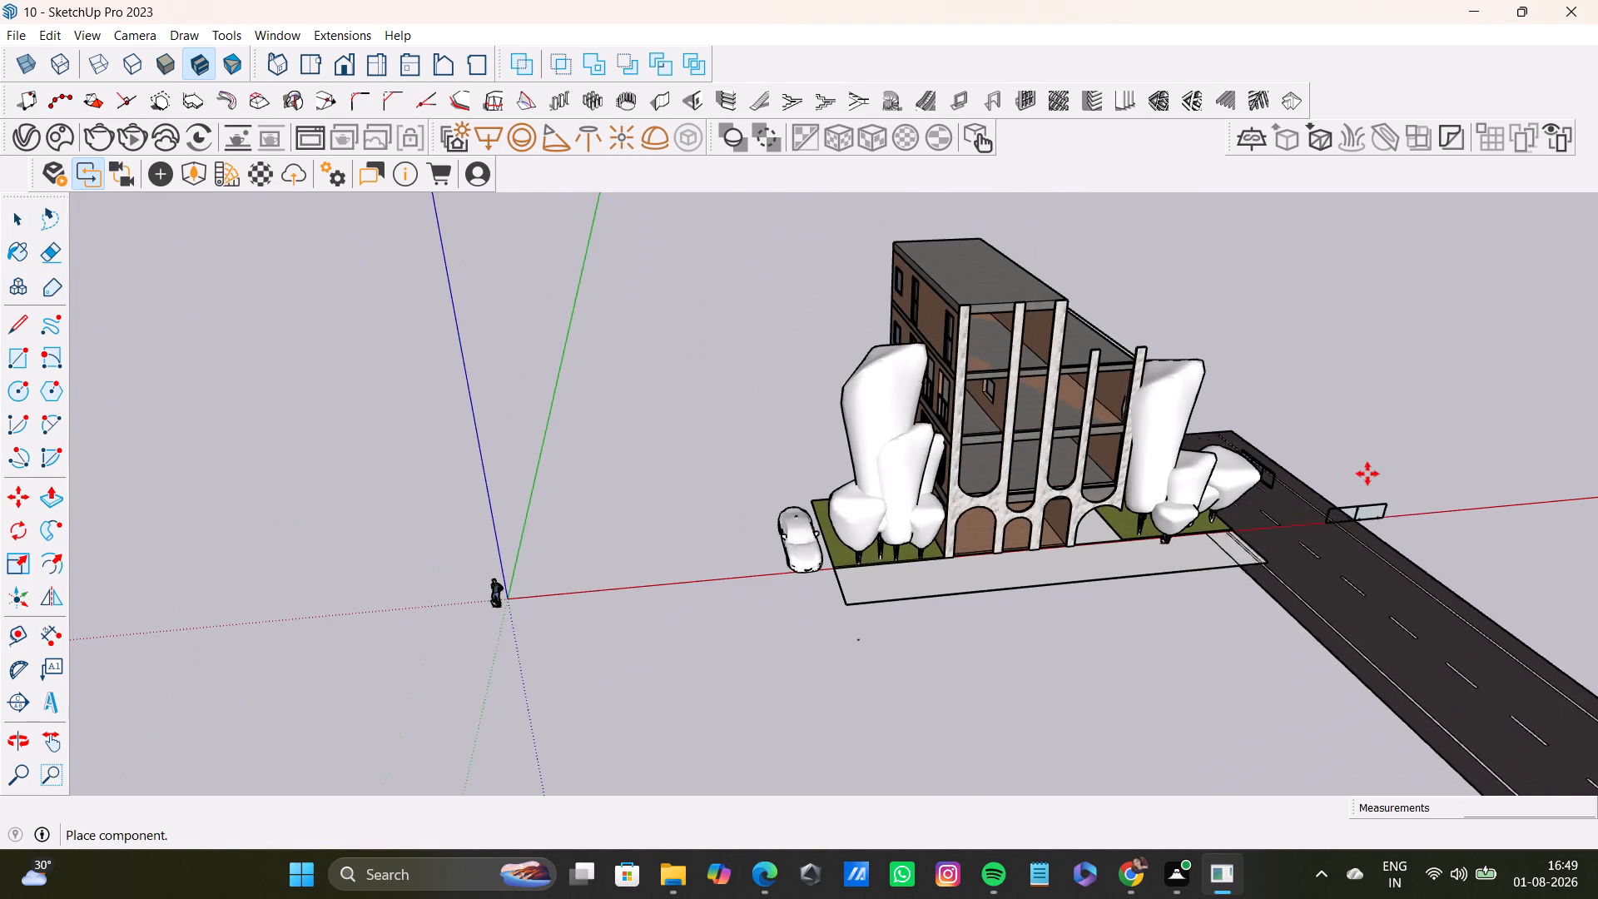
middle_click_drag(1378, 469, 846, 451, "shift")
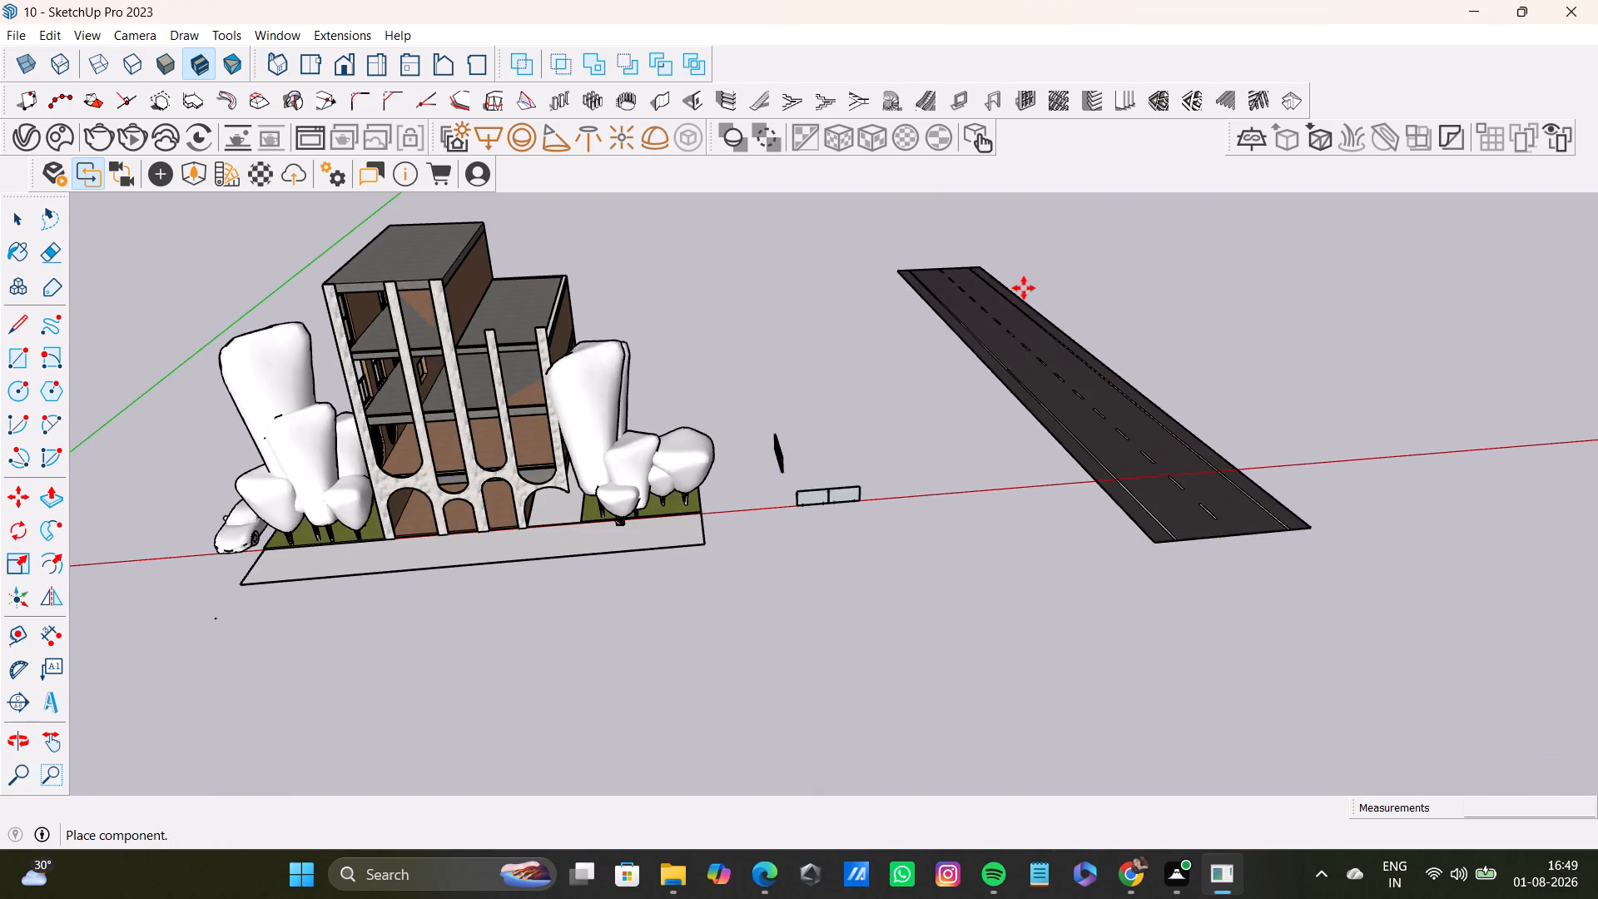
left_click(1030, 342)
Scale the imported road uniformly from its far corner to about 0.30.
key("s")
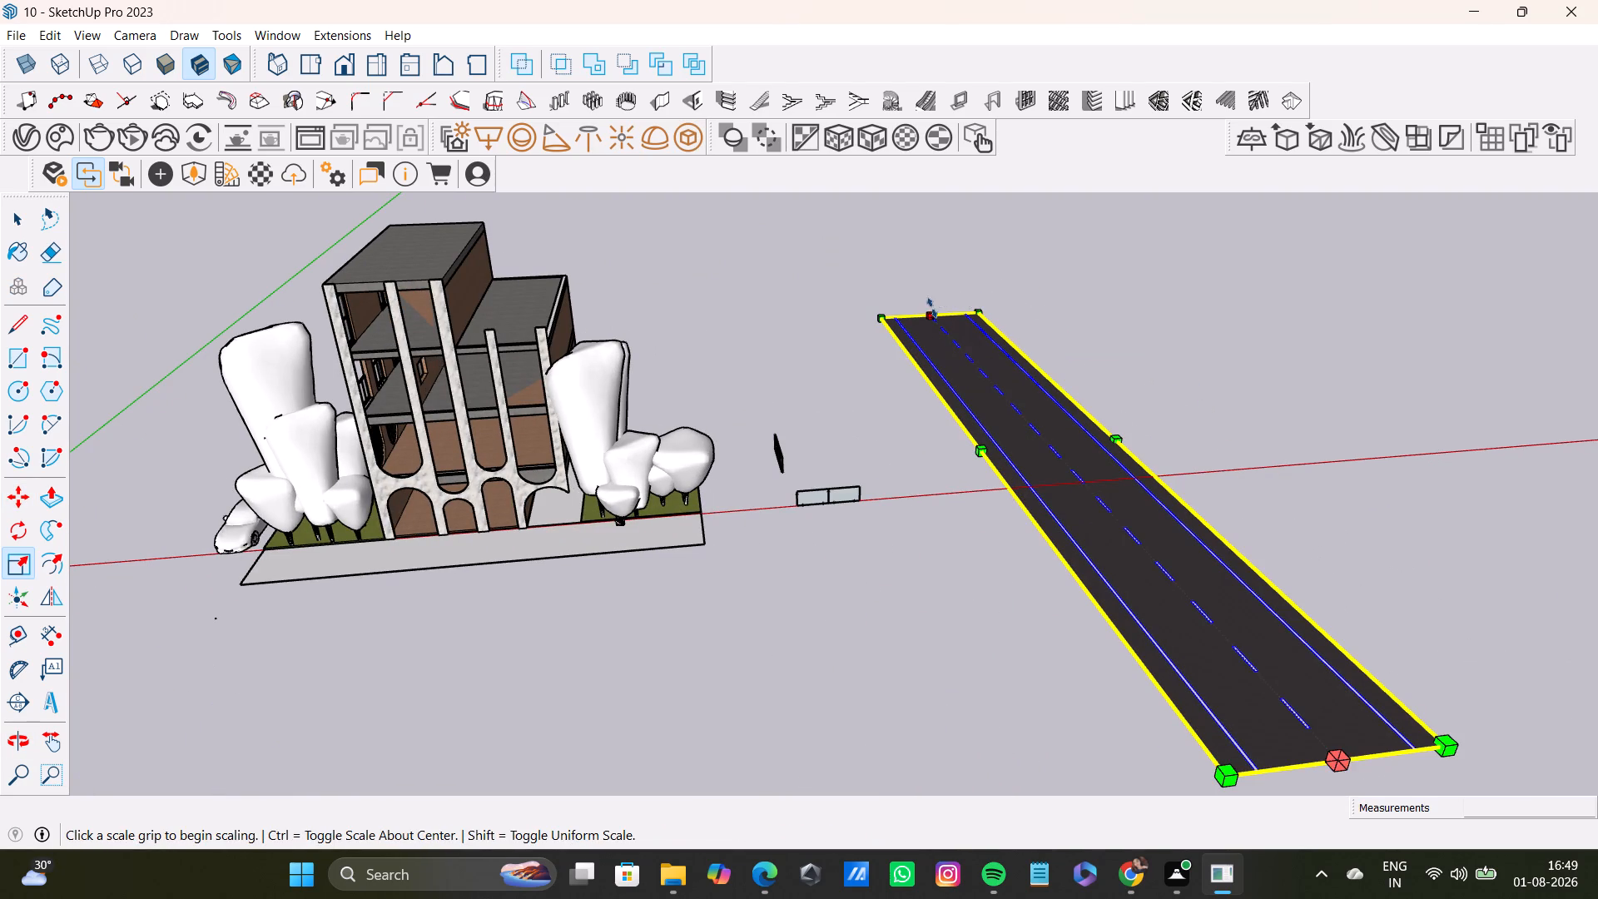
left_click(981, 308)
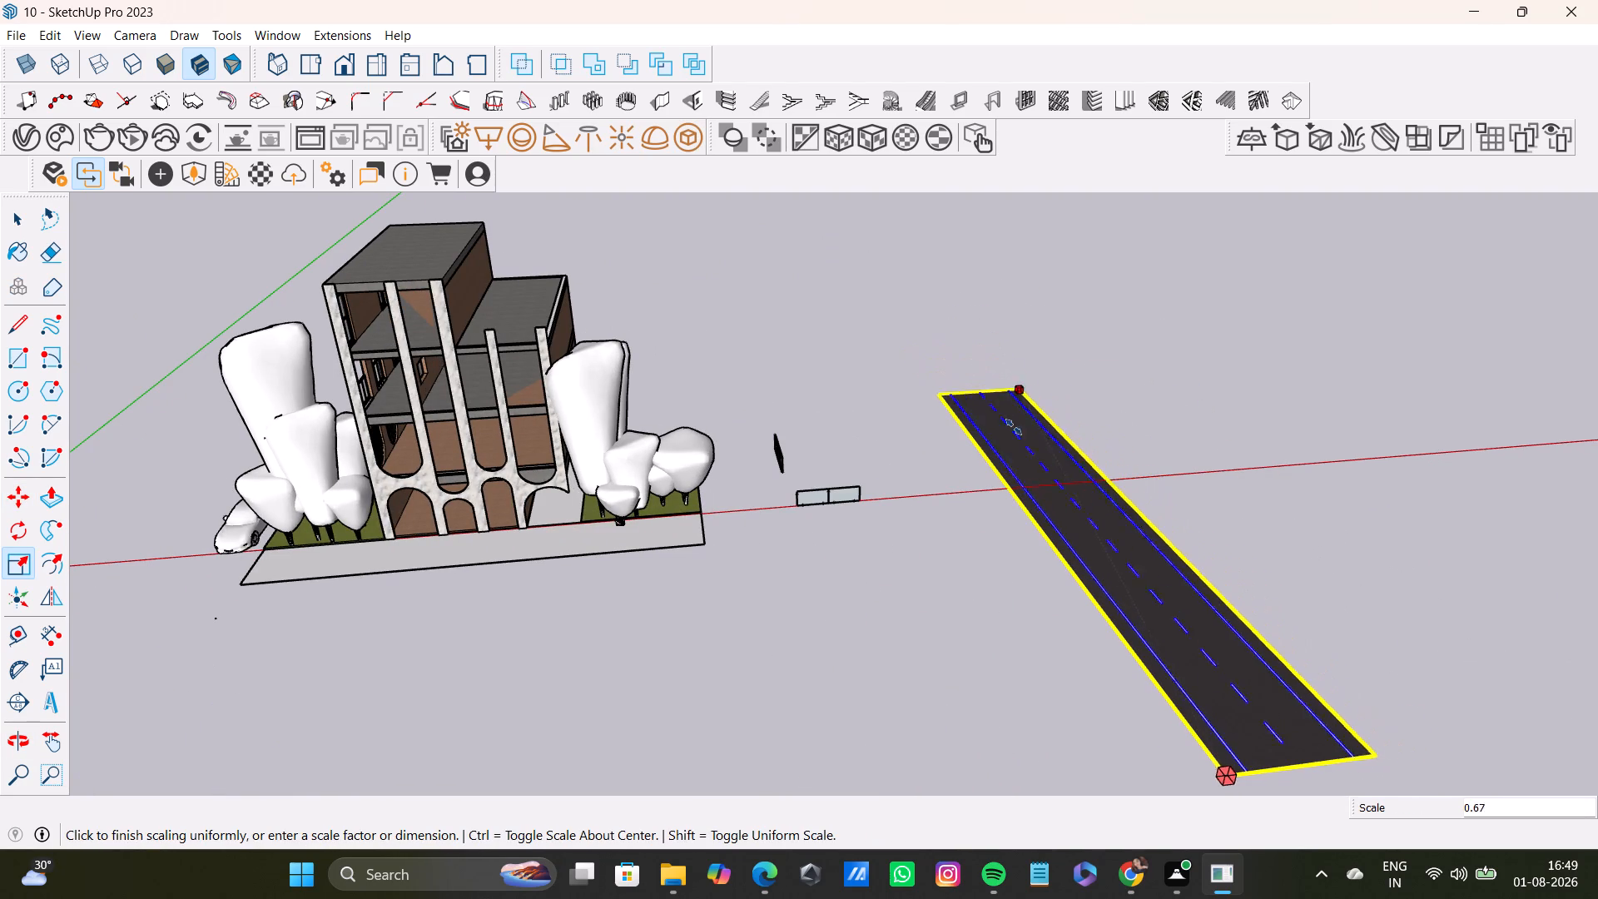
left_click(1066, 548)
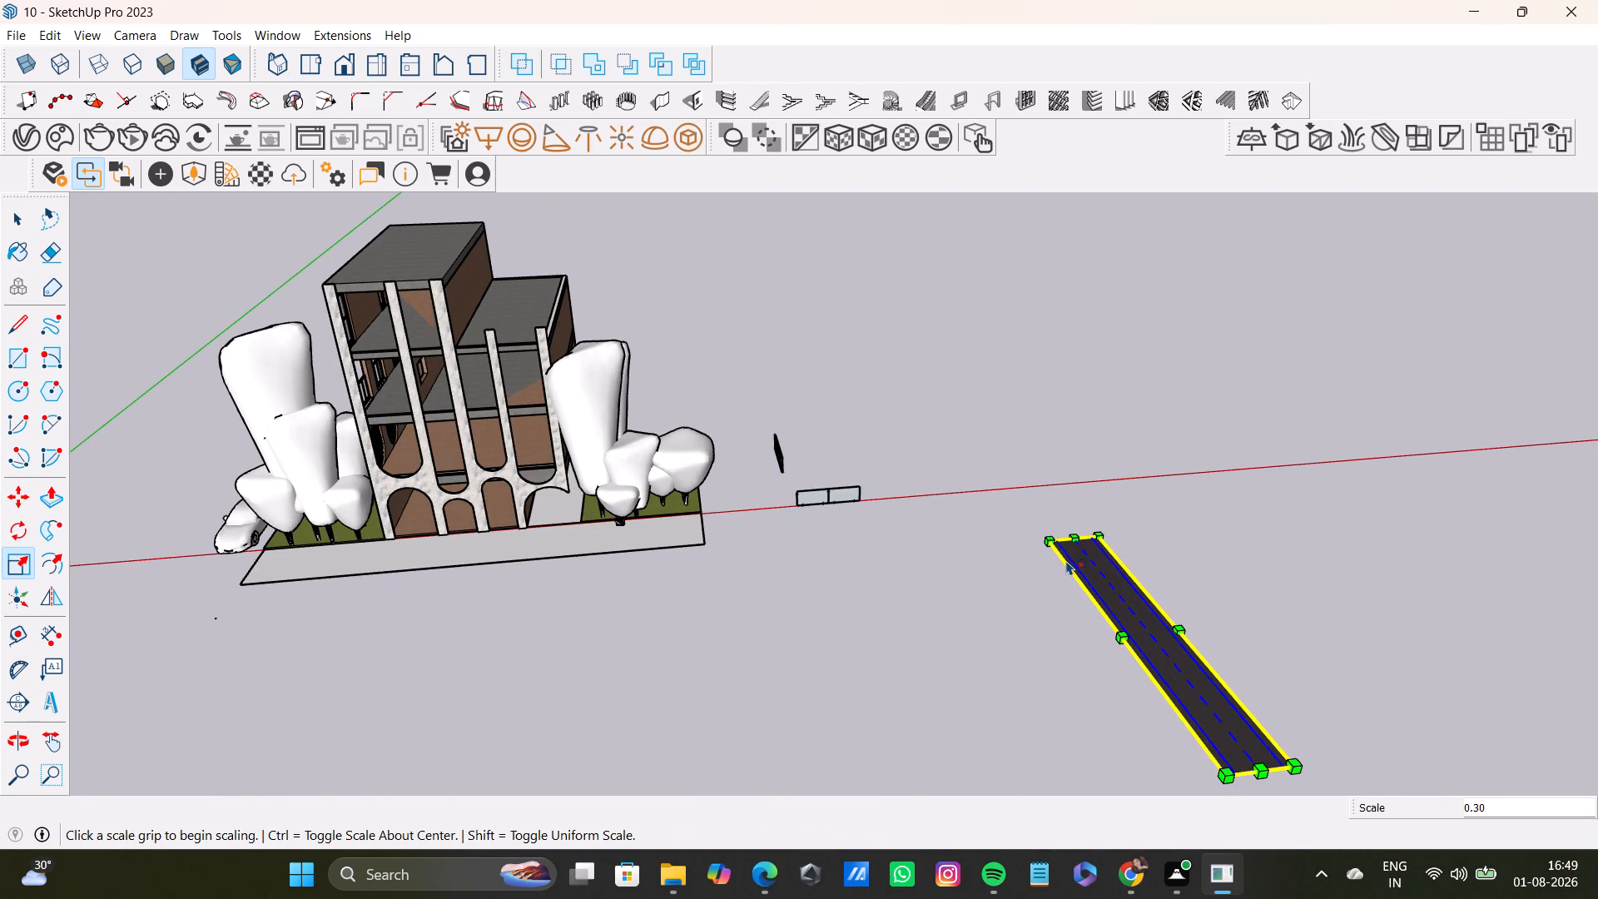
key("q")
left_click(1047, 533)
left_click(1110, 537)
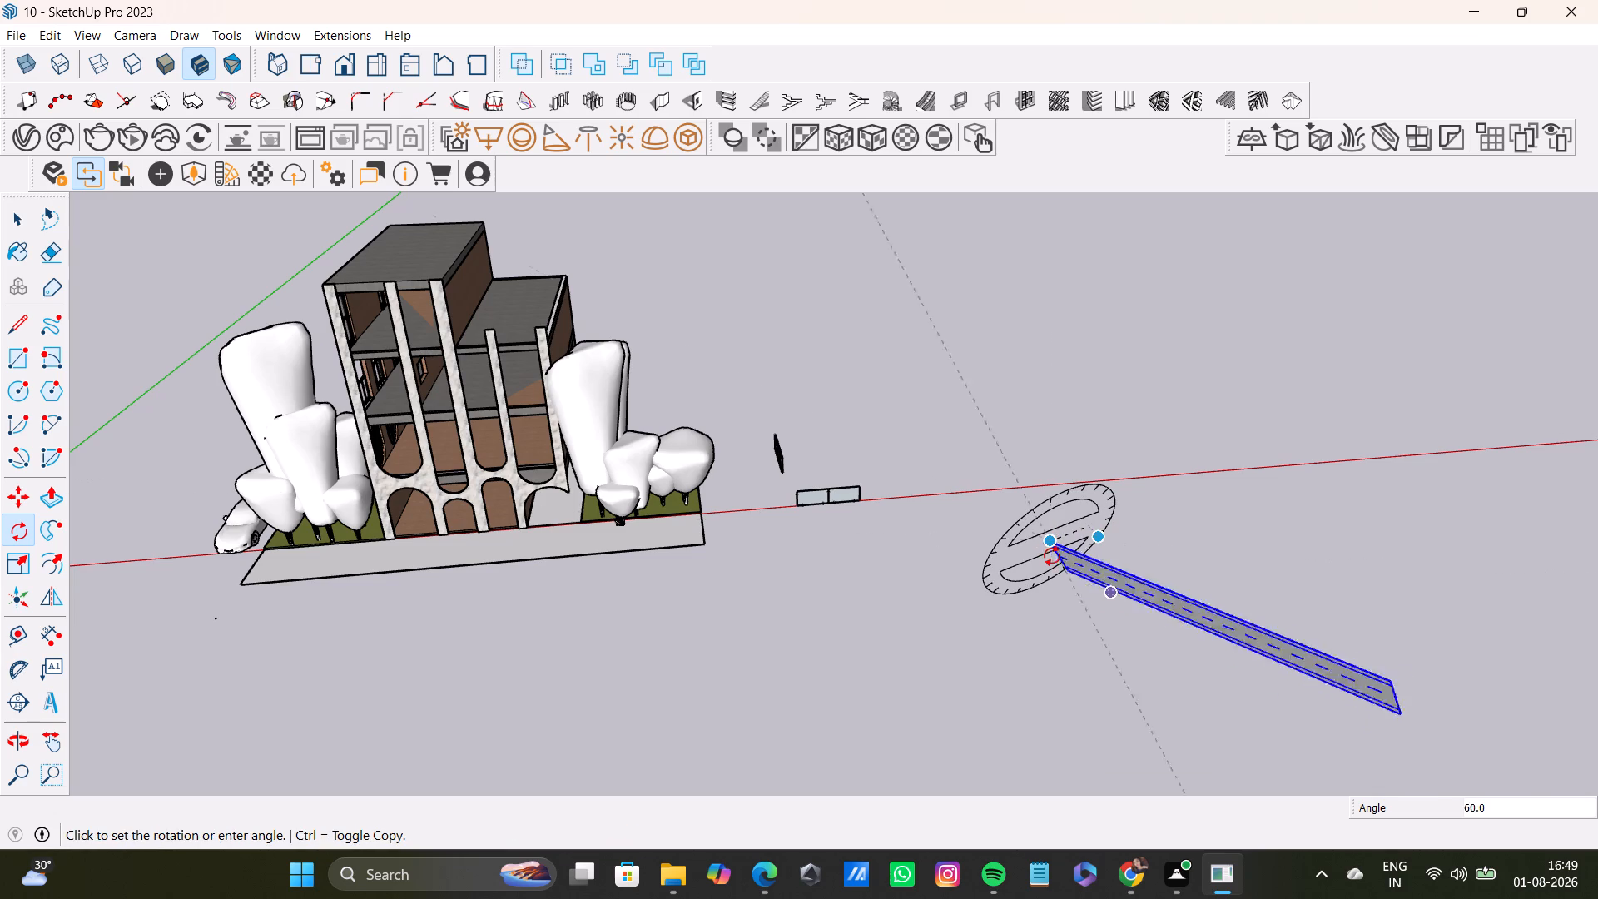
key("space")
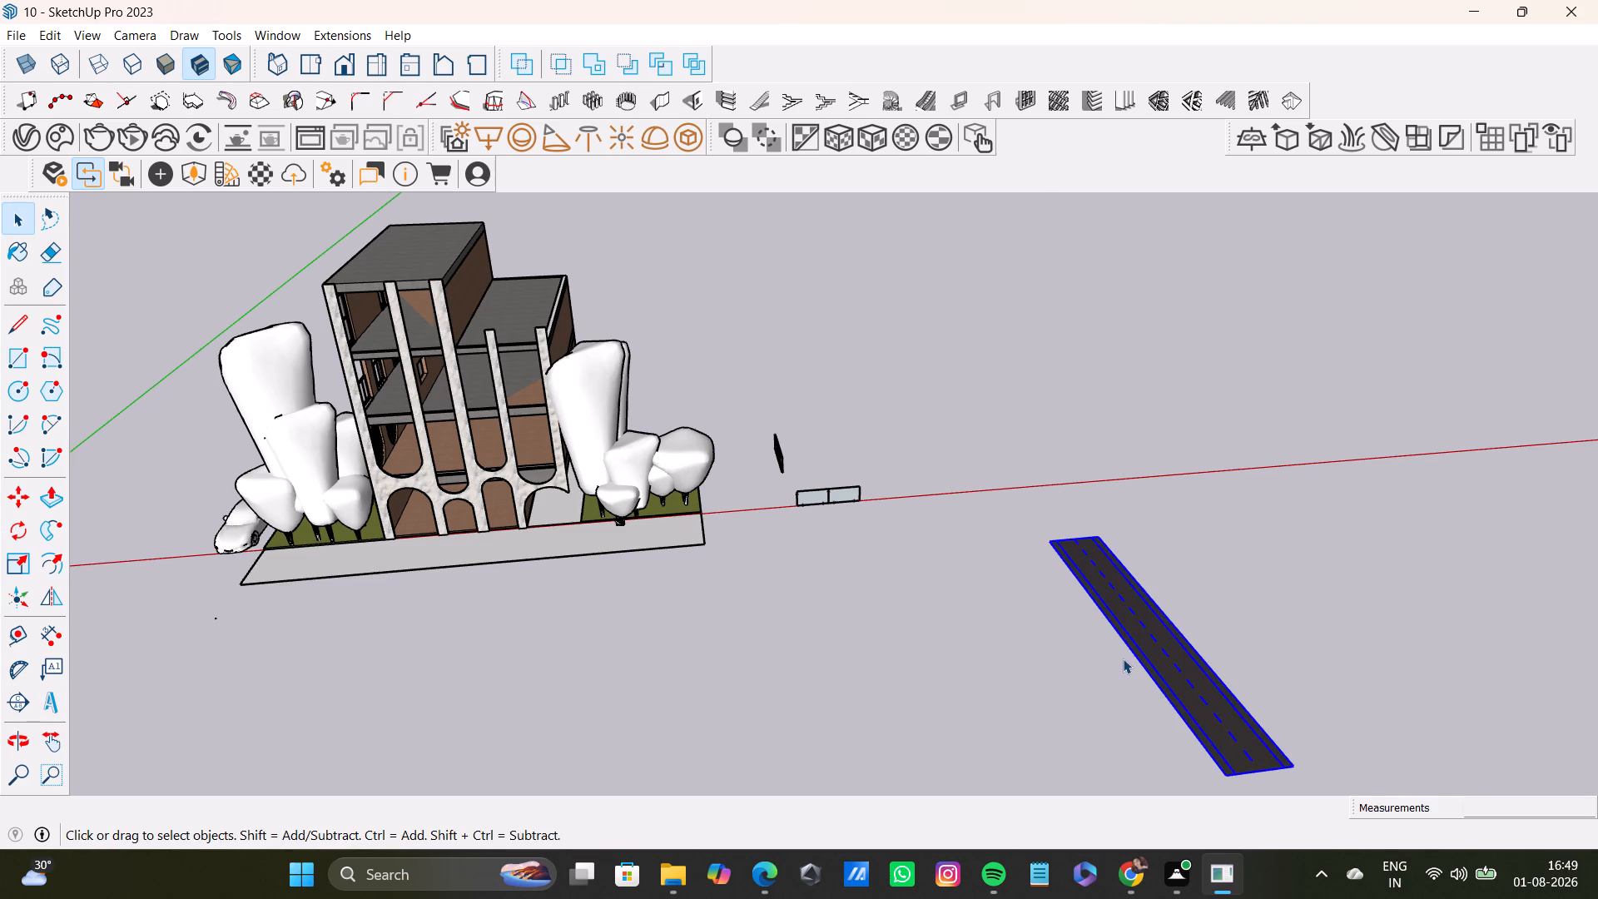
Rotate the road horizontally about its near-building corner until it runs roughly parallel to the building's frontage slab.
middle_click_drag(1123, 658, 1142, 538)
key("q")
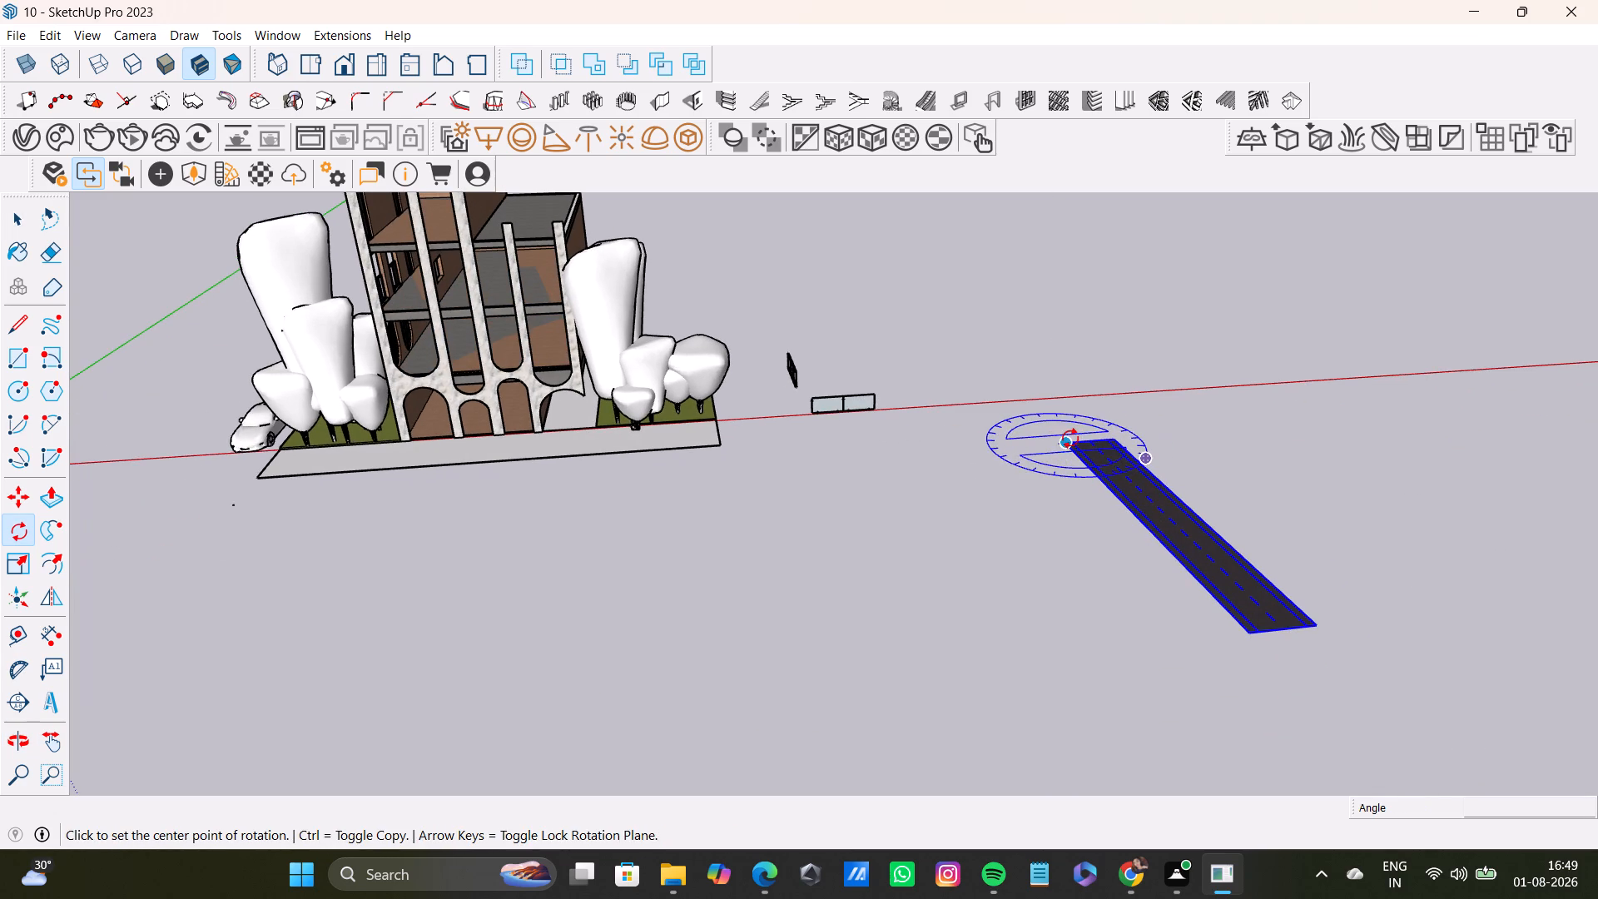
left_click(1070, 439)
left_click(1251, 633)
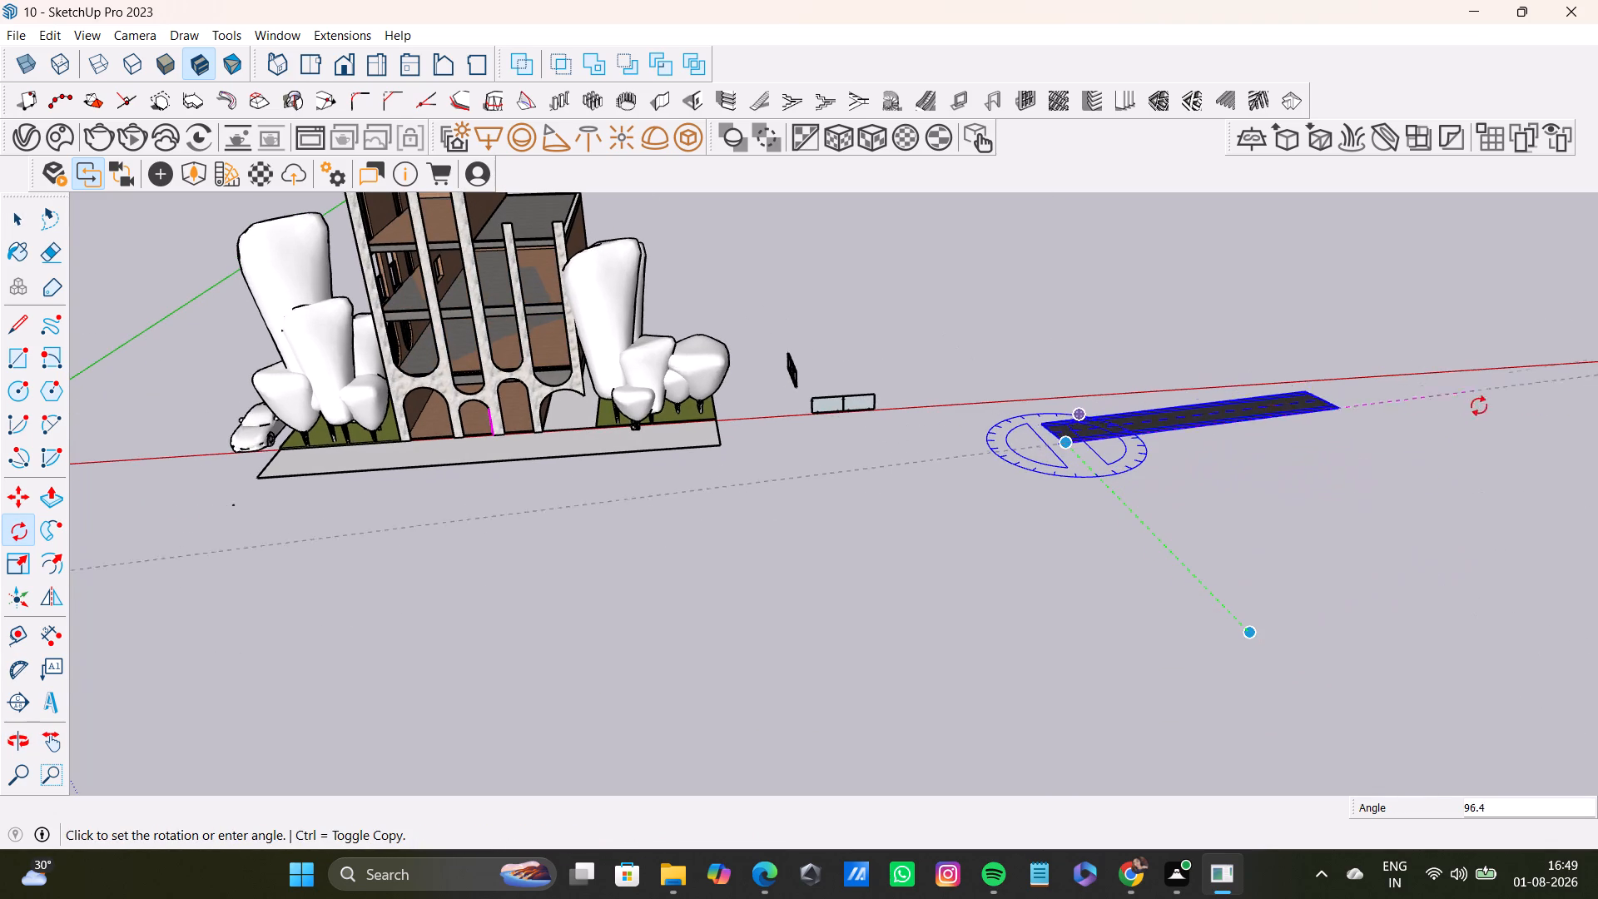
left_click(1486, 422)
key("space")
Copy the road onto the building's frontage slab, snapping its outer end corner to the slab's matching outer corner.
middle_click_drag(1288, 478, 1240, 563)
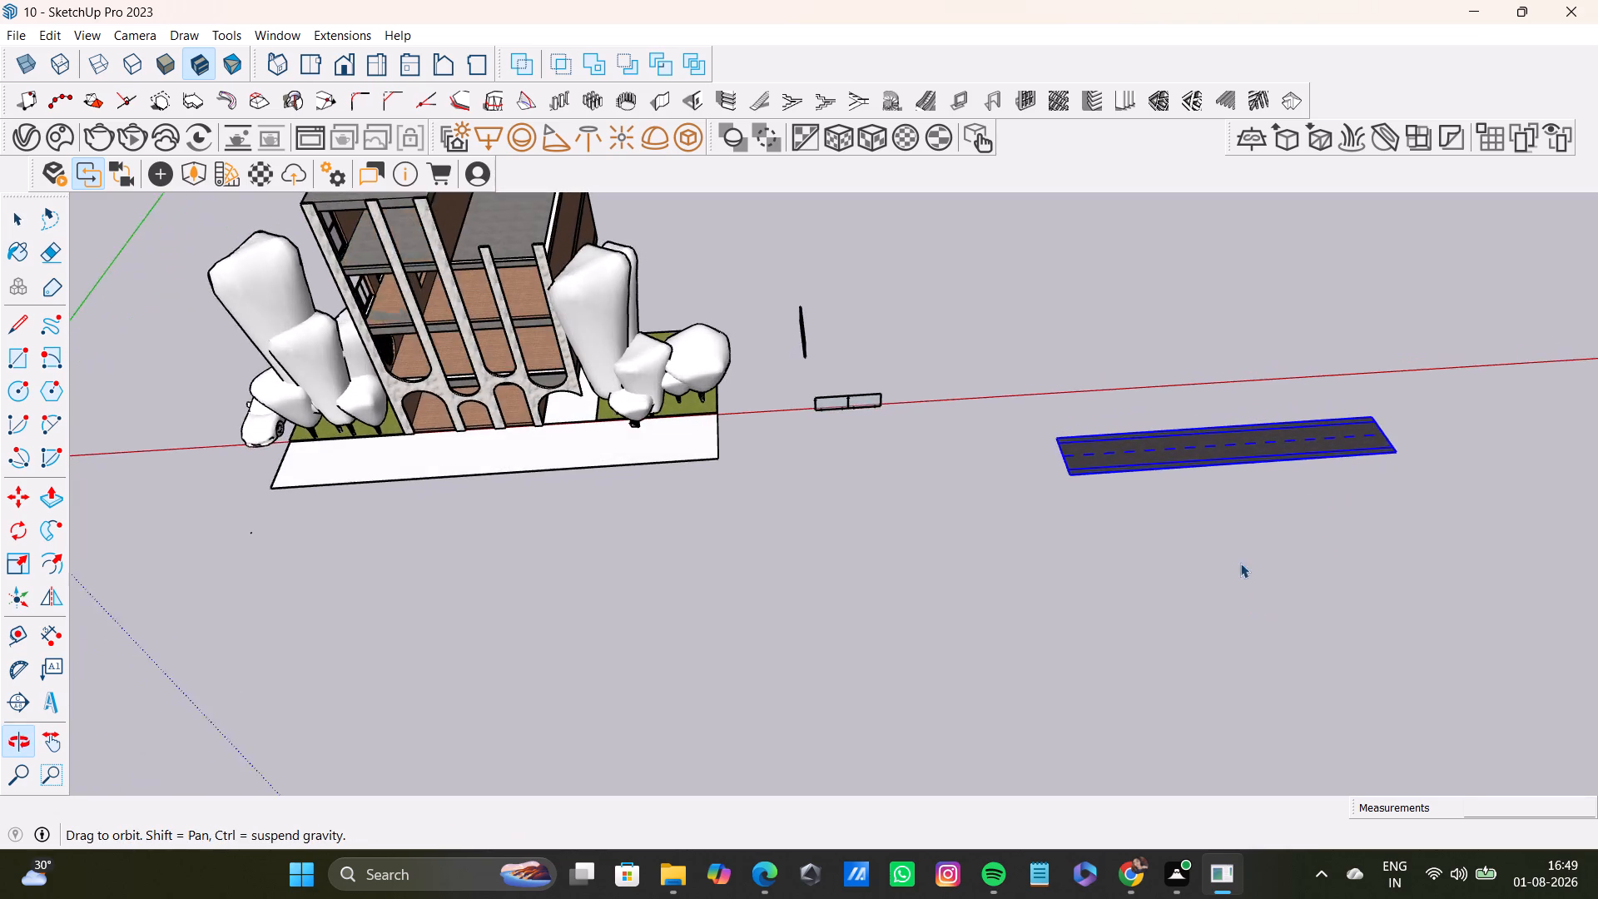
middle_click_drag(1240, 563, 1247, 584)
left_click(1249, 449)
key("m")
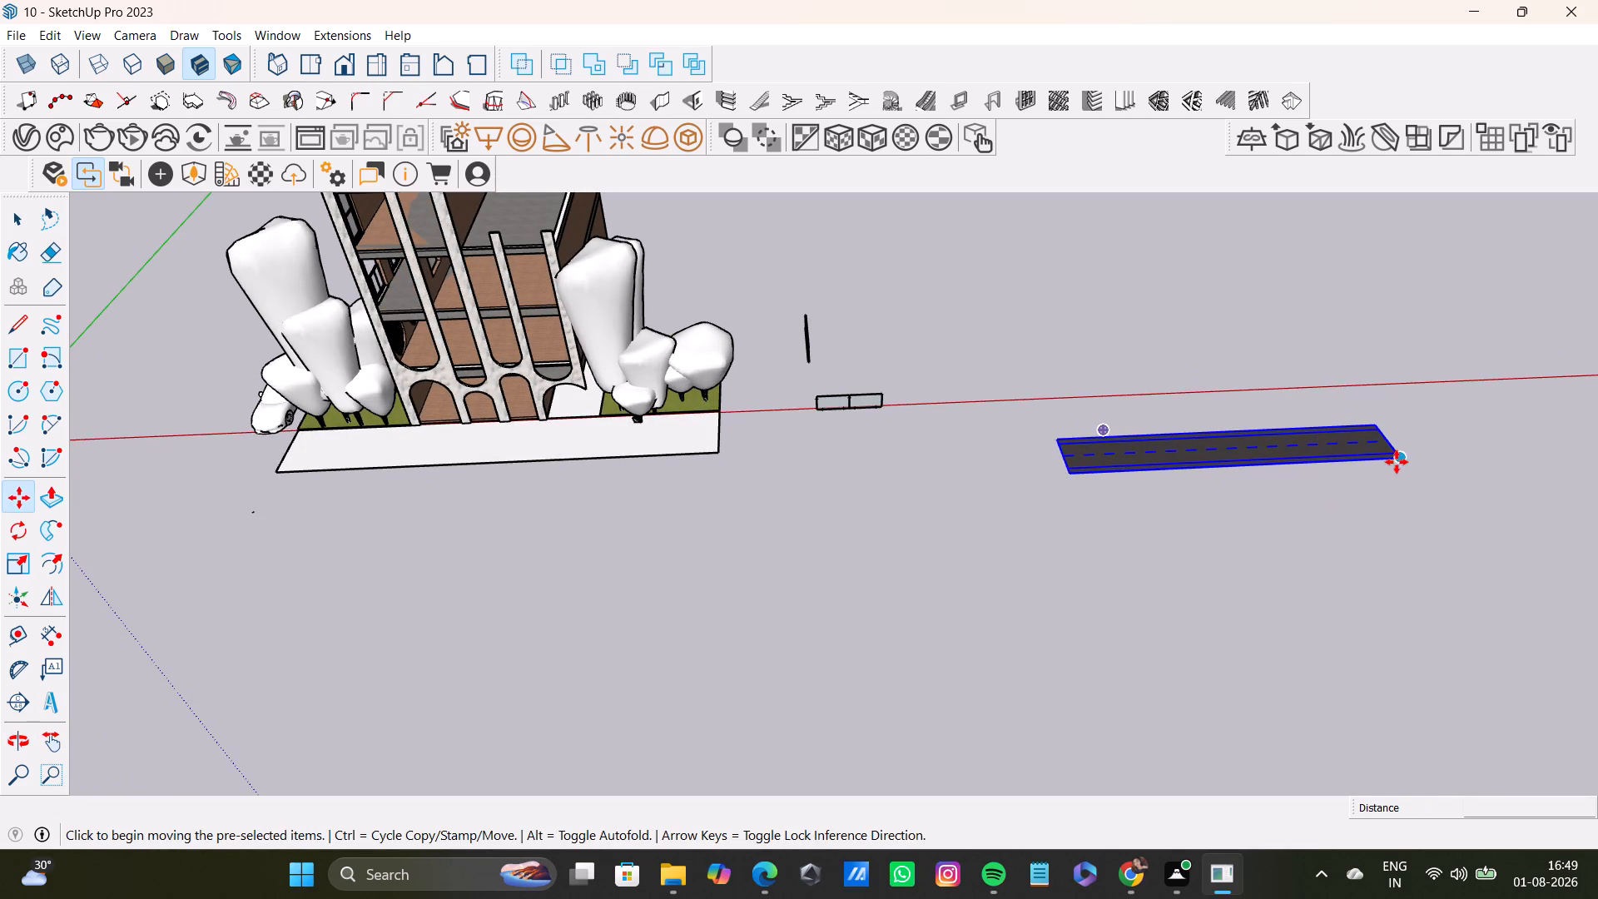
left_click(1401, 462)
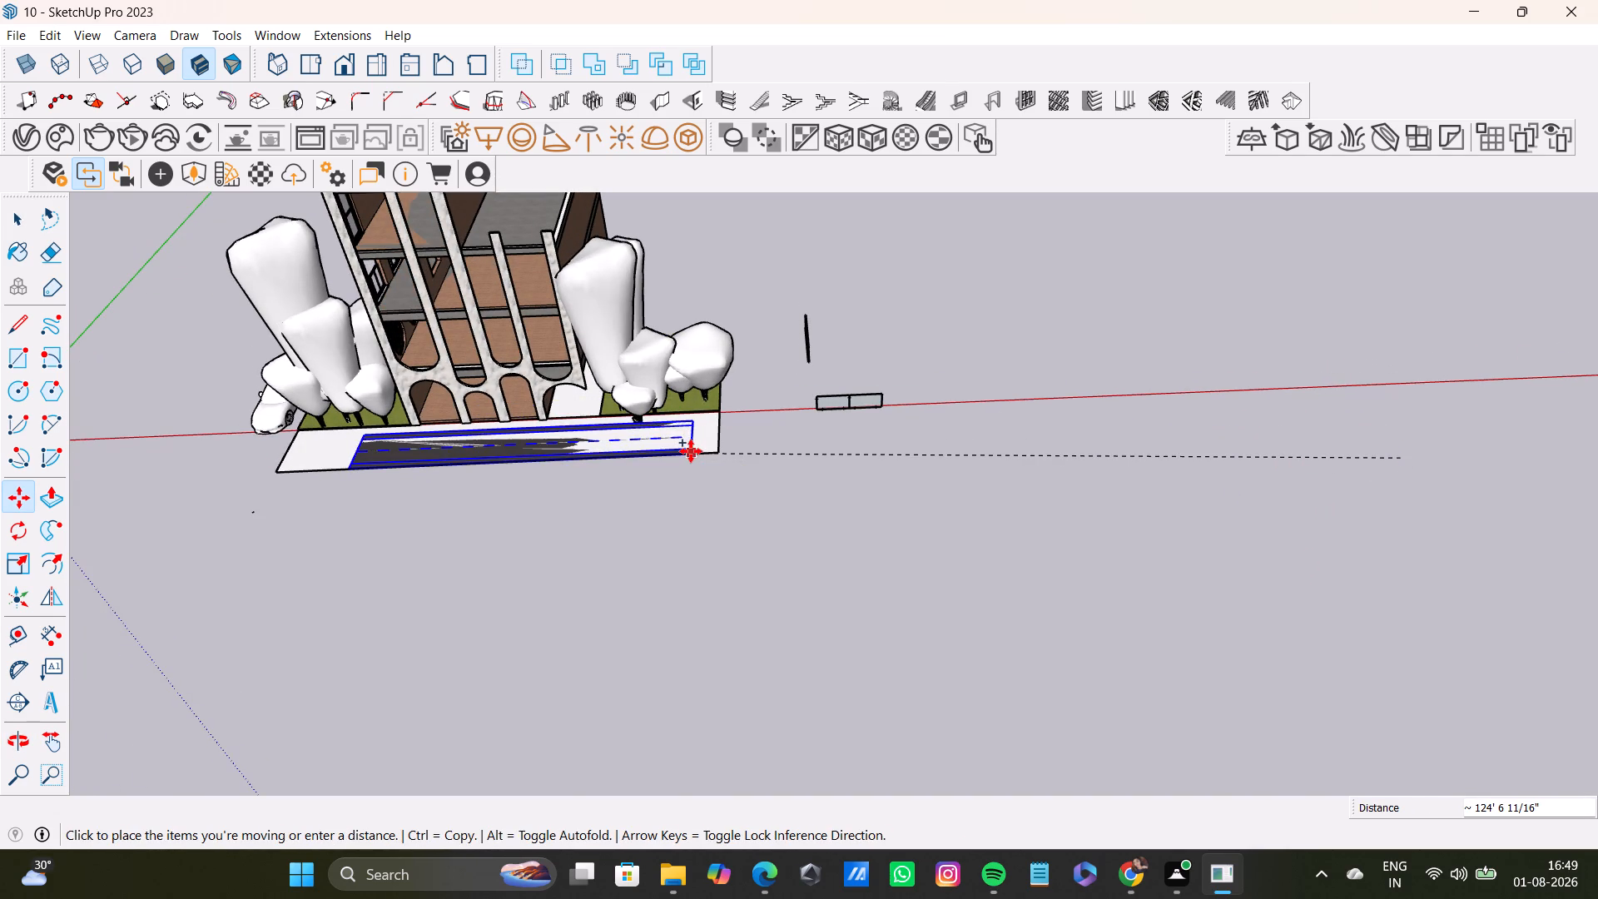
scroll(720, 445, "up", 9)
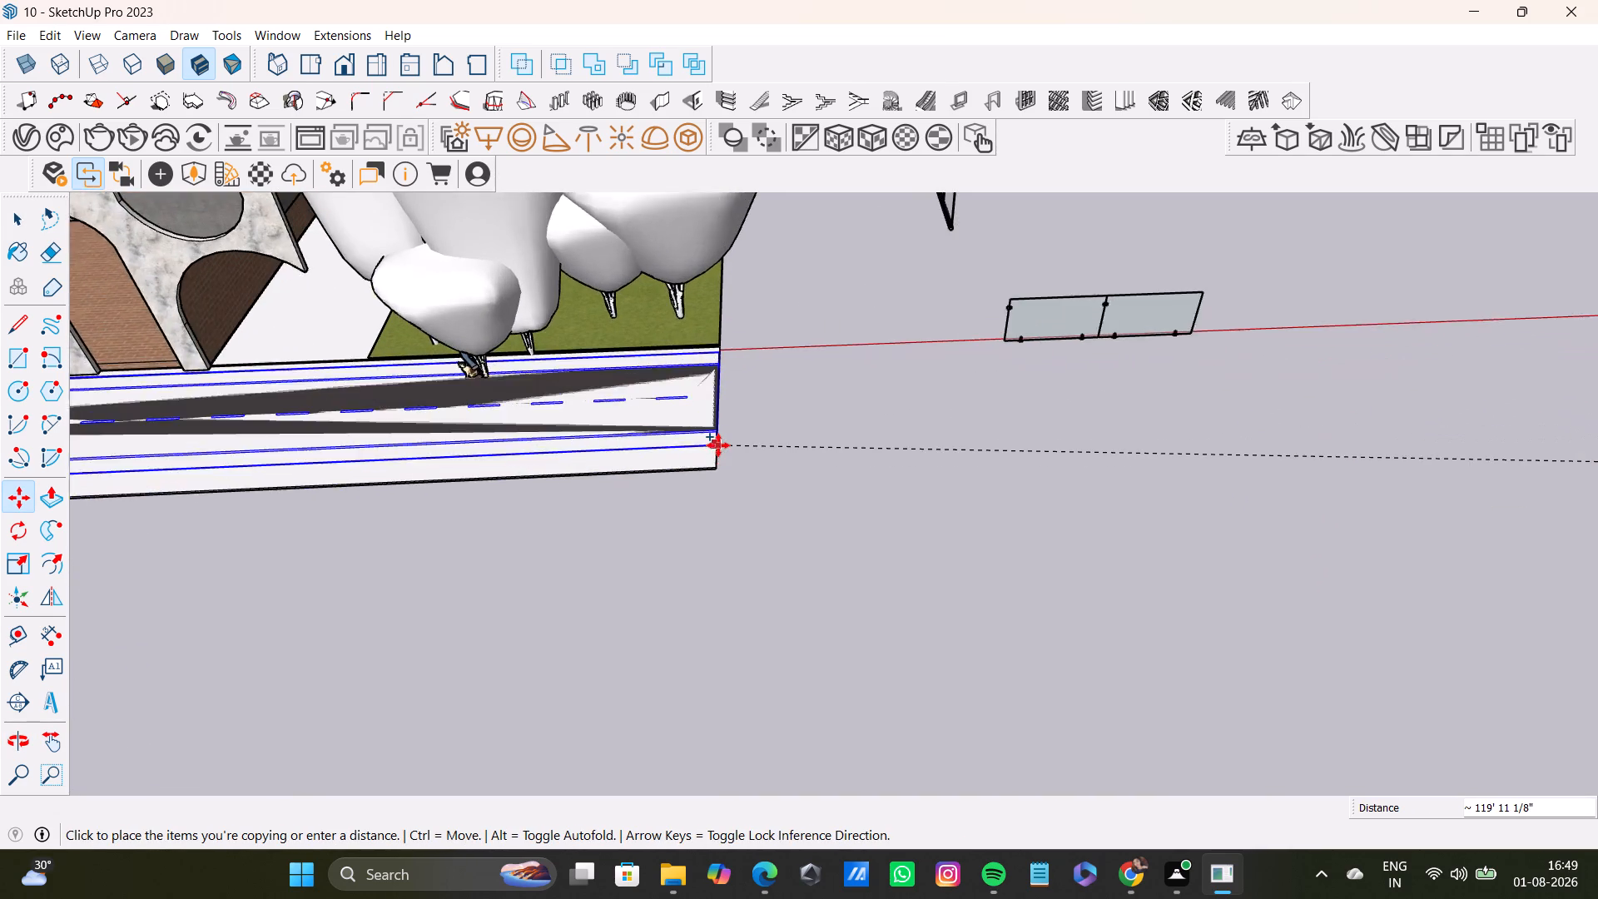
scroll(718, 445, "up", 3)
left_click(717, 469)
middle_click_drag(578, 418, 588, 411)
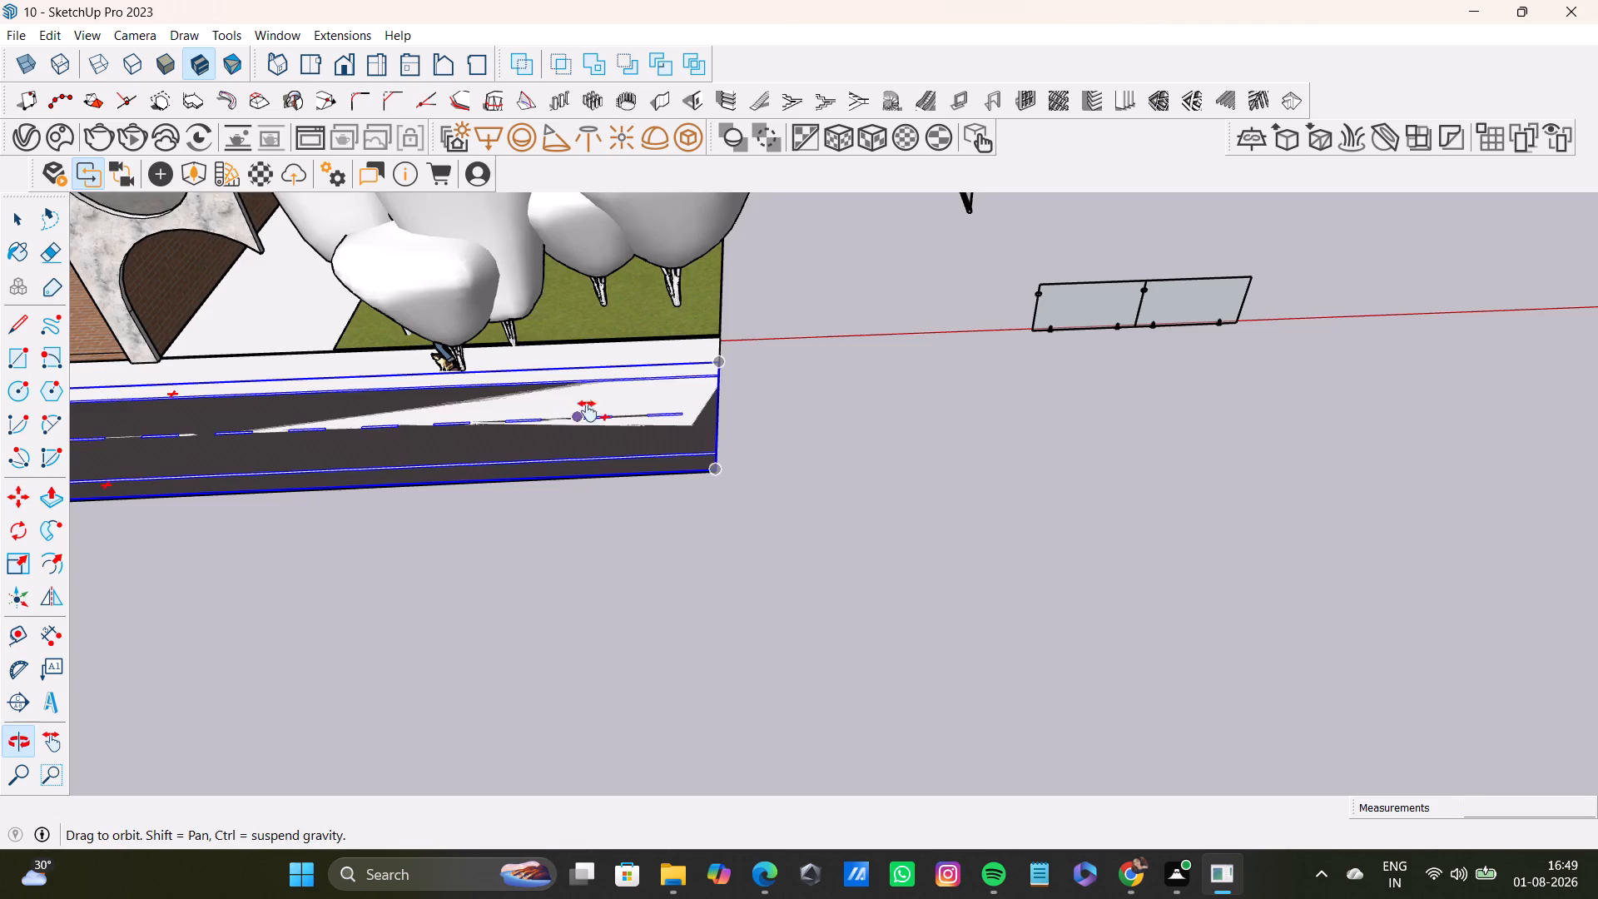
middle_click_drag(588, 411, 828, 388)
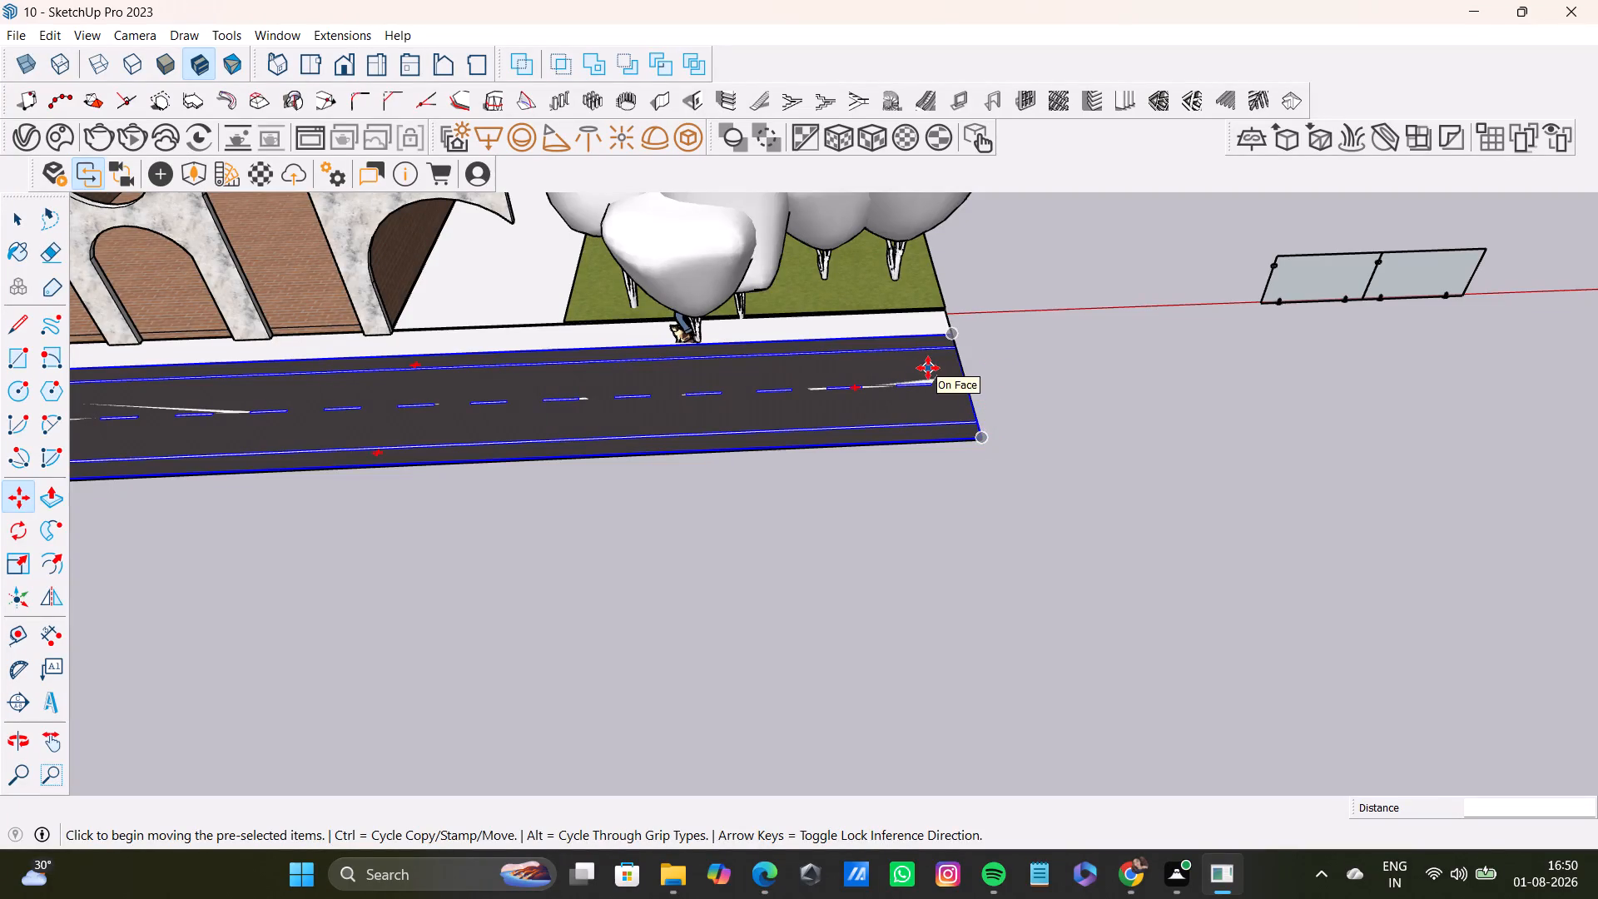
Scale the road copy uniformly from its free building-side corner to the slab's far corner so it covers the full frontage slab.
key("s")
middle_click_drag(505, 399, 1158, 370)
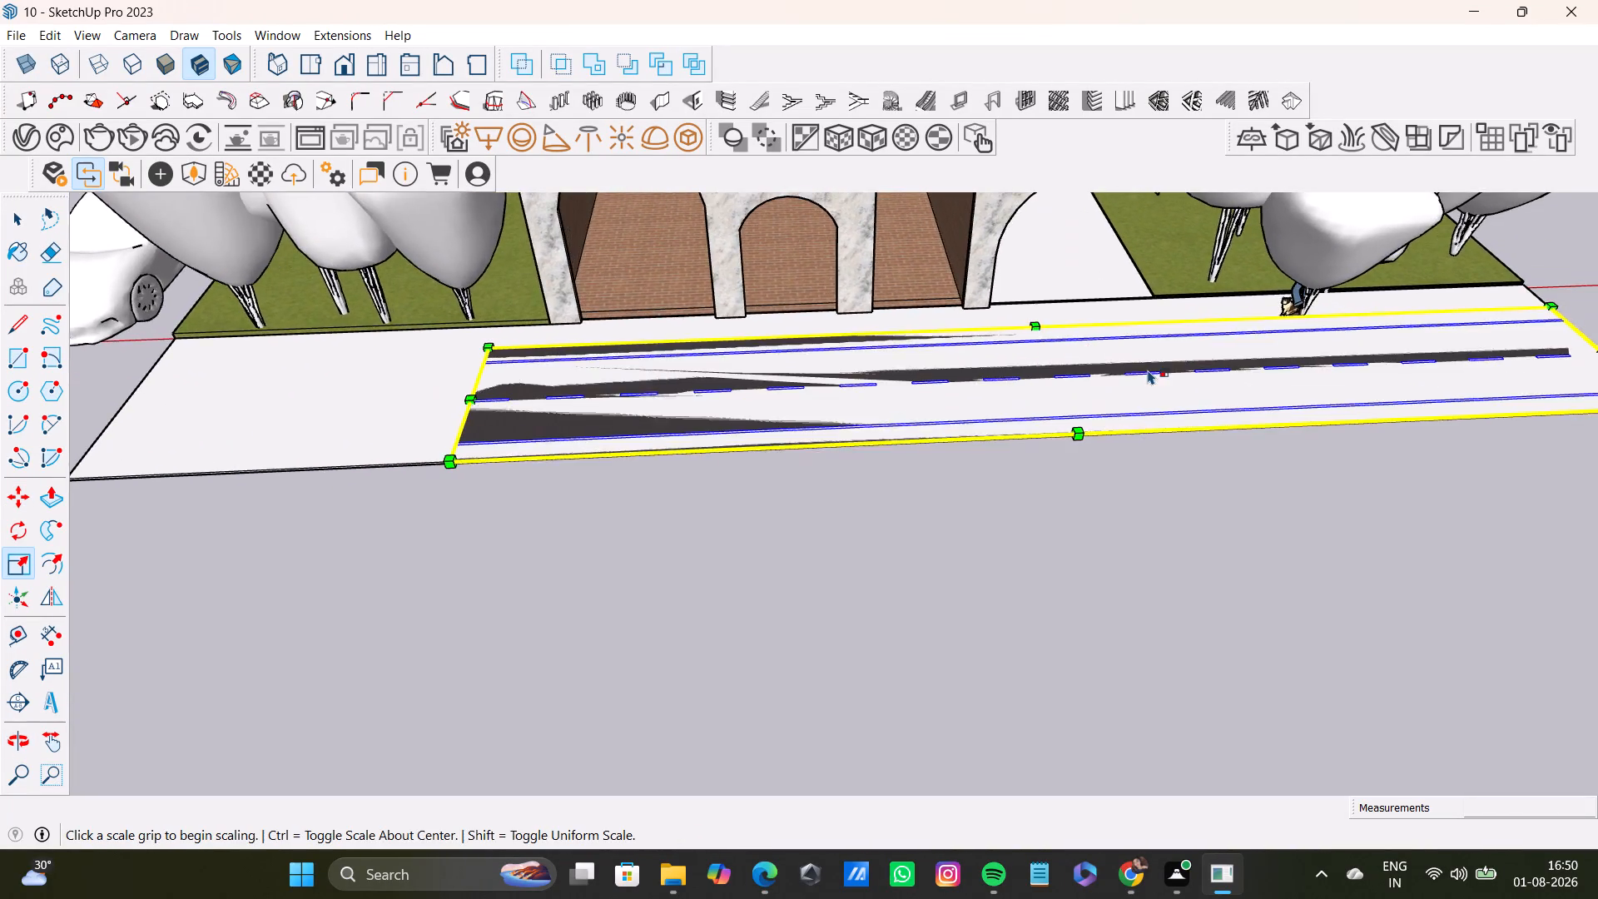
scroll(1148, 370, "down", 3)
left_click(646, 353)
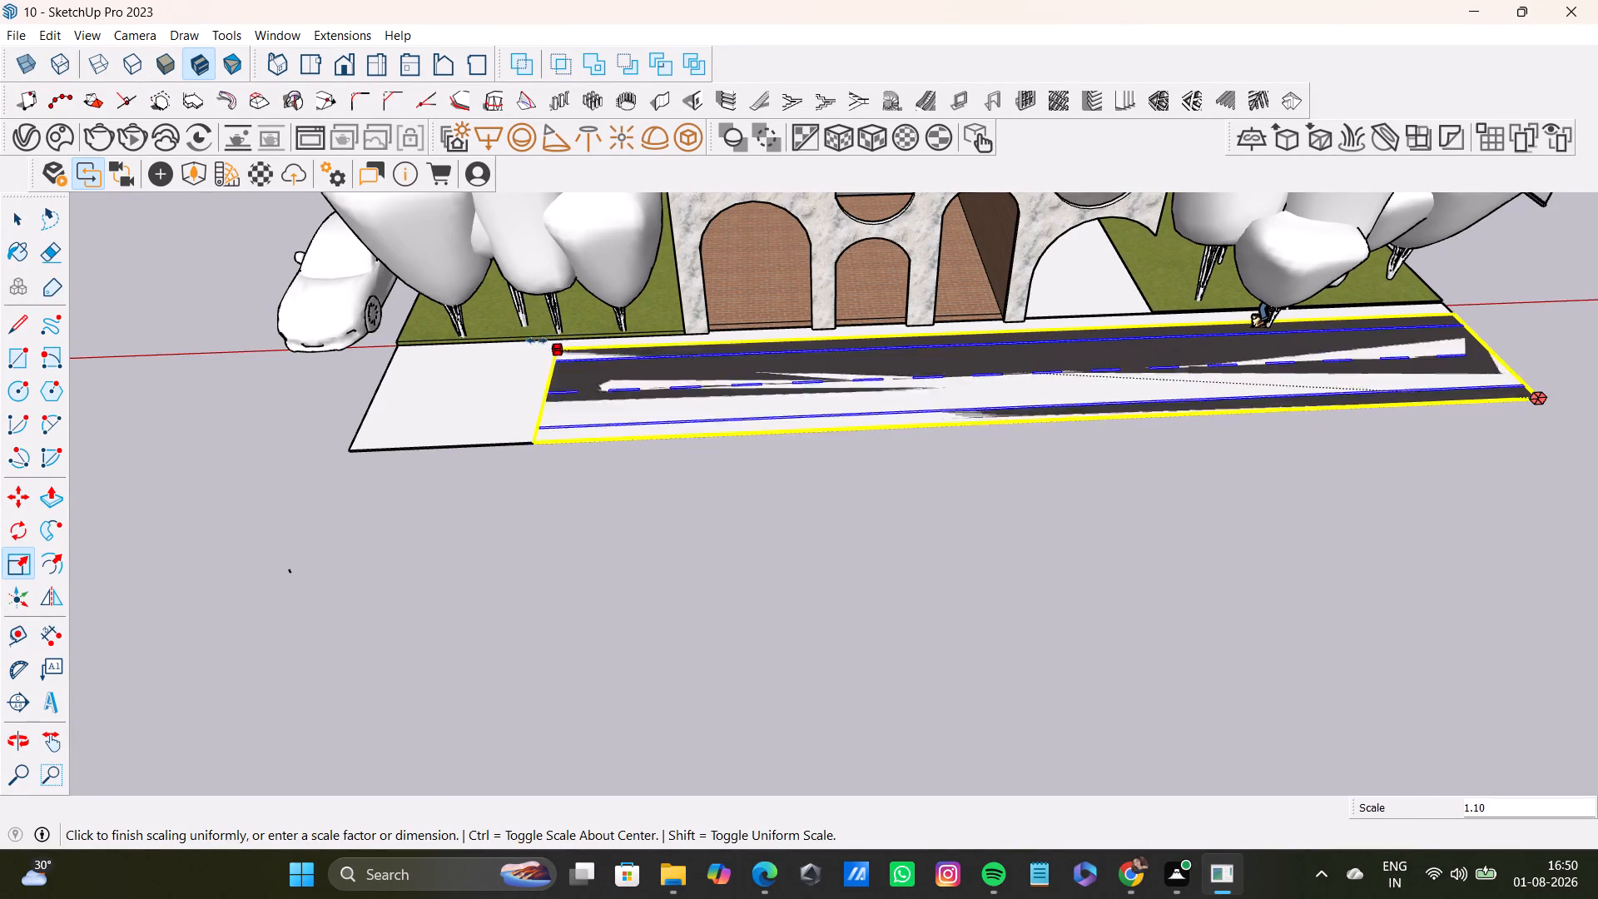
left_click(397, 345)
middle_click_drag(972, 379, 968, 446)
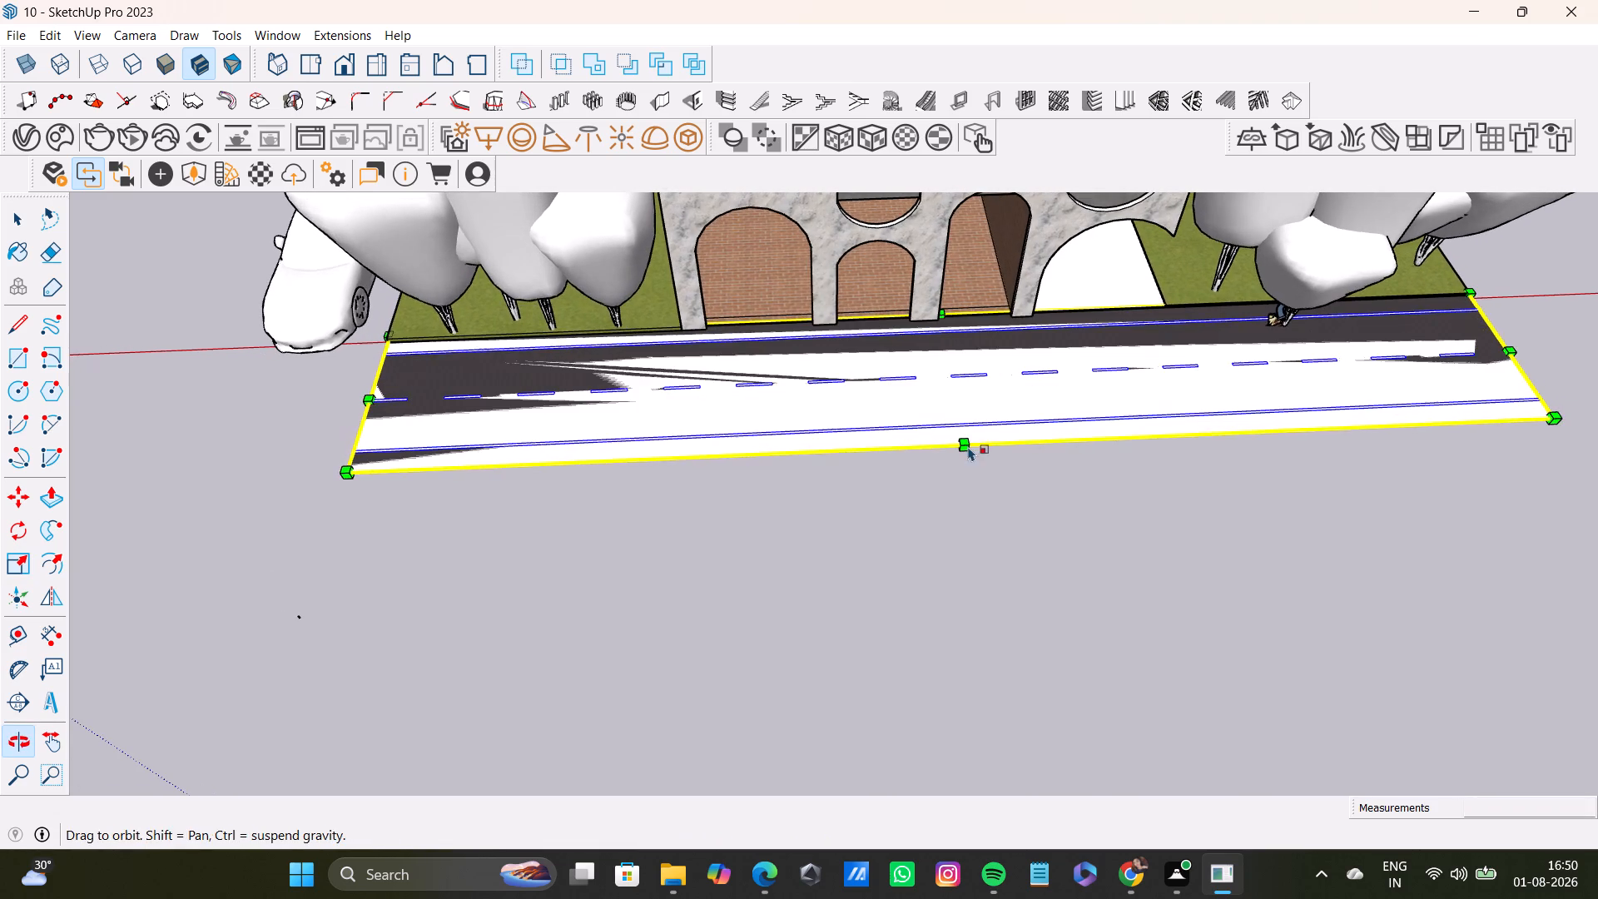
left_click(851, 505)
key("space")
Raise the road copy vertically by about 2 5/8" above the top face of the frontage slab.
middle_click_drag(999, 433, 1001, 339)
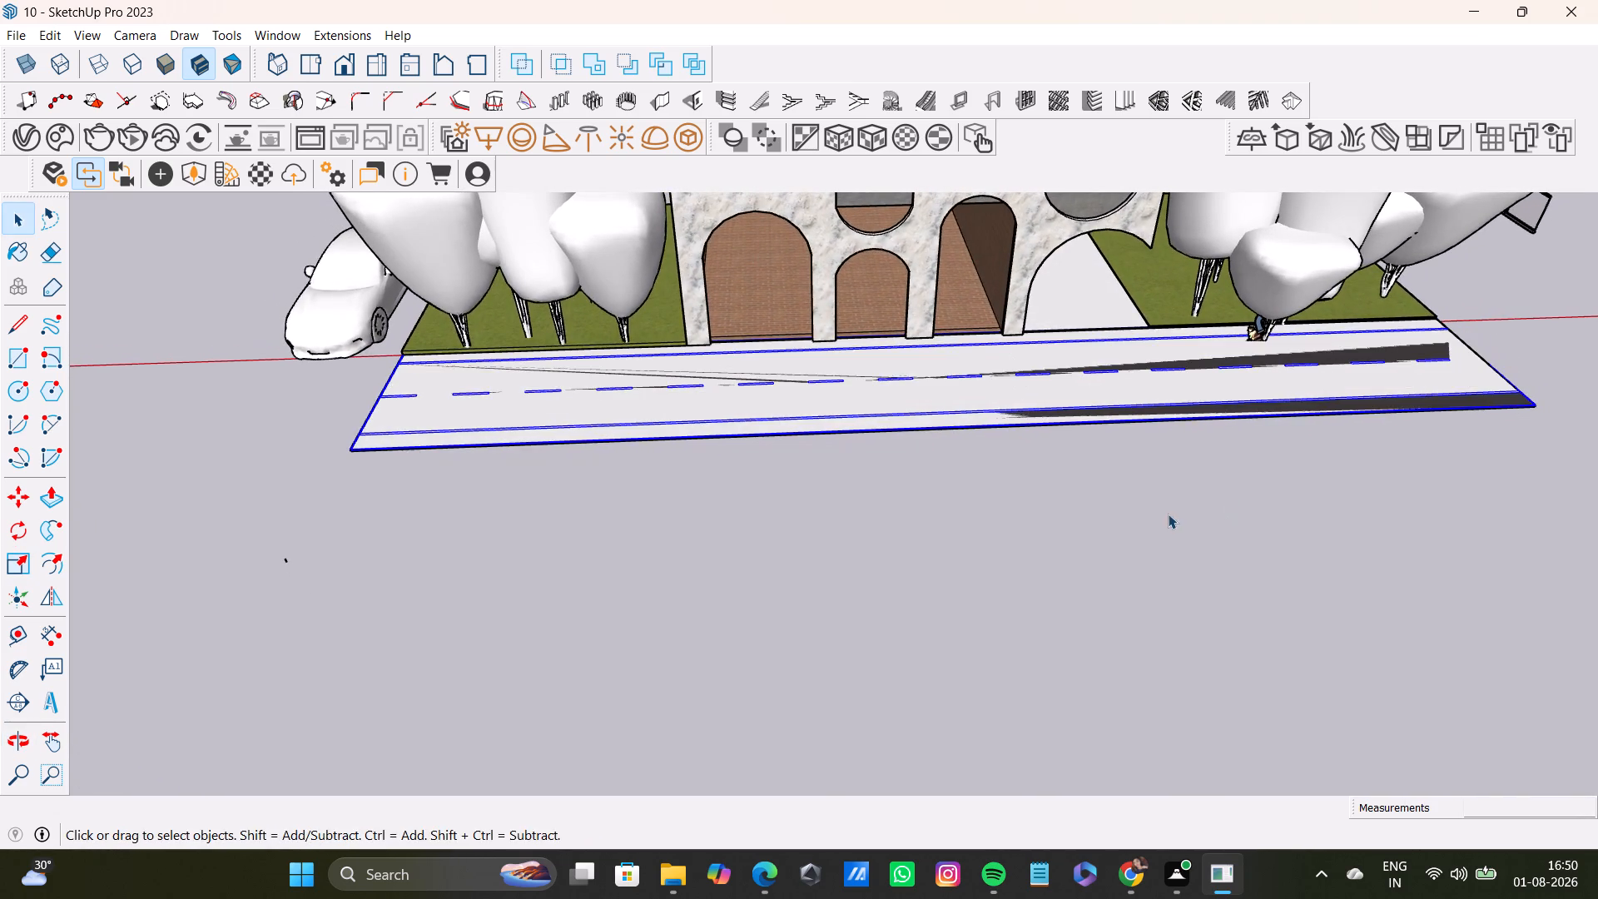
middle_click_drag(1168, 514, 1179, 603)
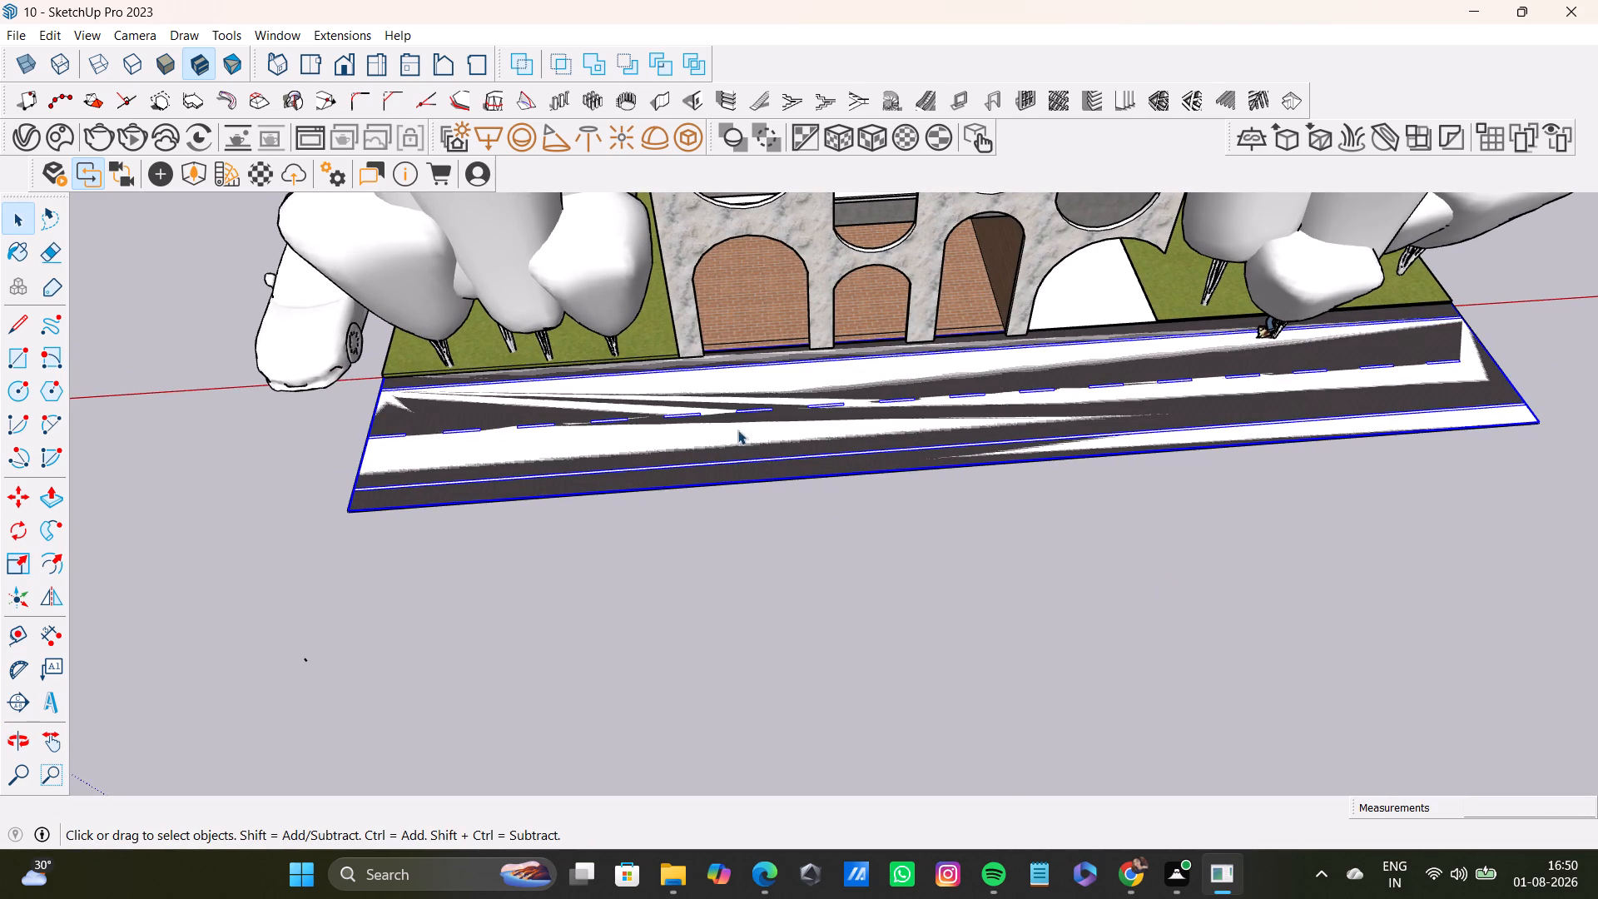
middle_click_drag(961, 417, 811, 490, "shift")
middle_click_drag(1089, 455, 1089, 450)
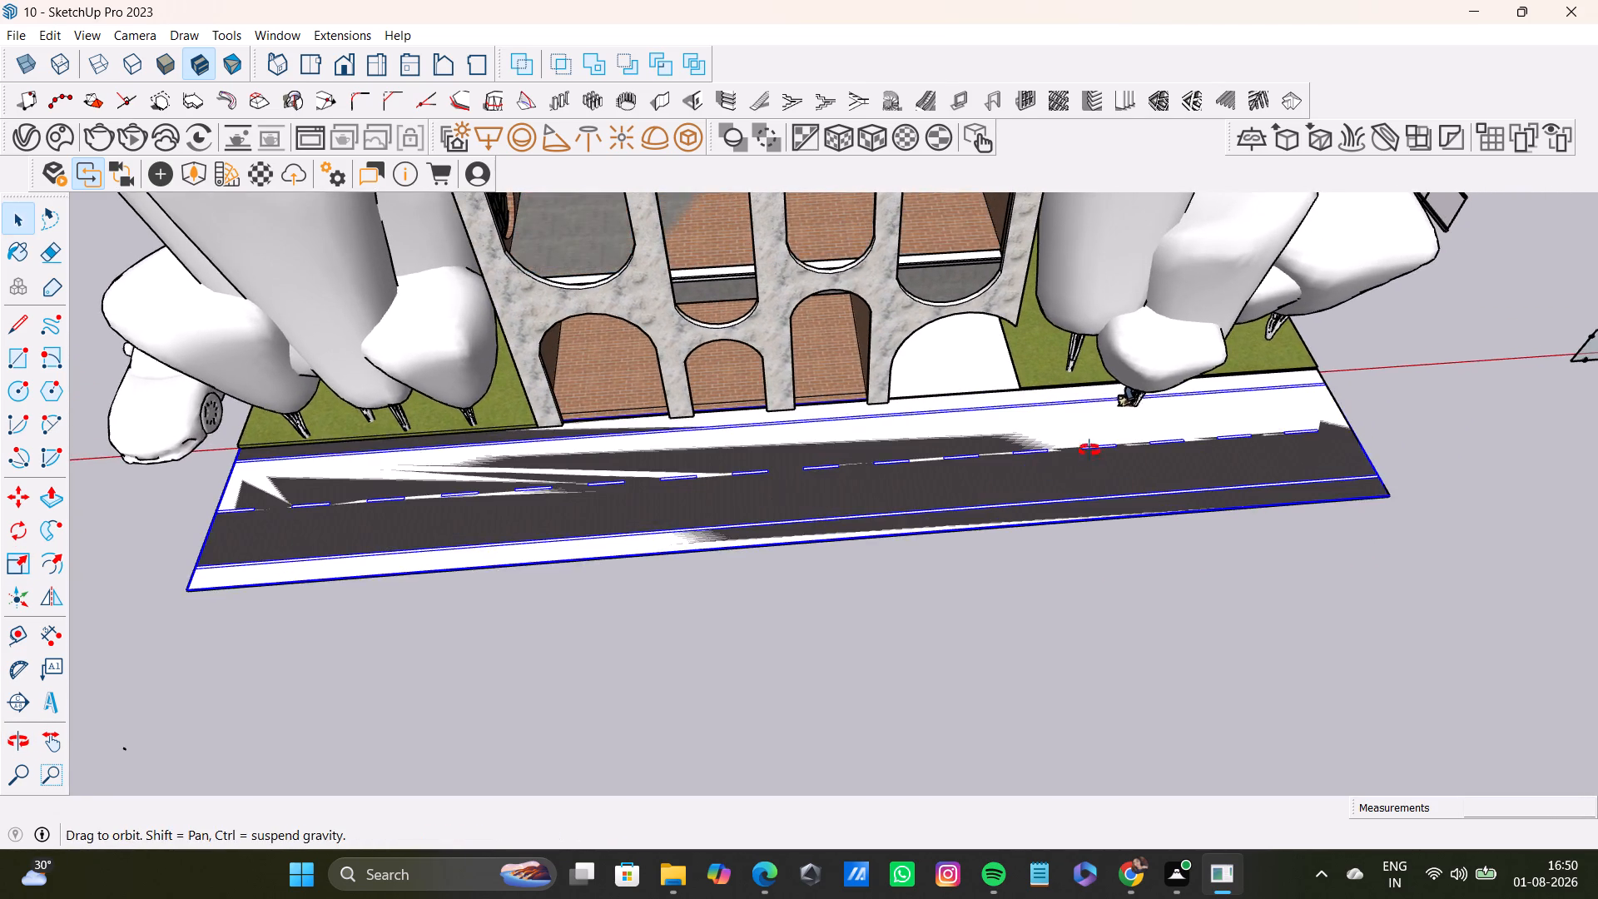
middle_click_drag(1089, 450, 931, 340)
middle_click_drag(1079, 512, 1170, 383)
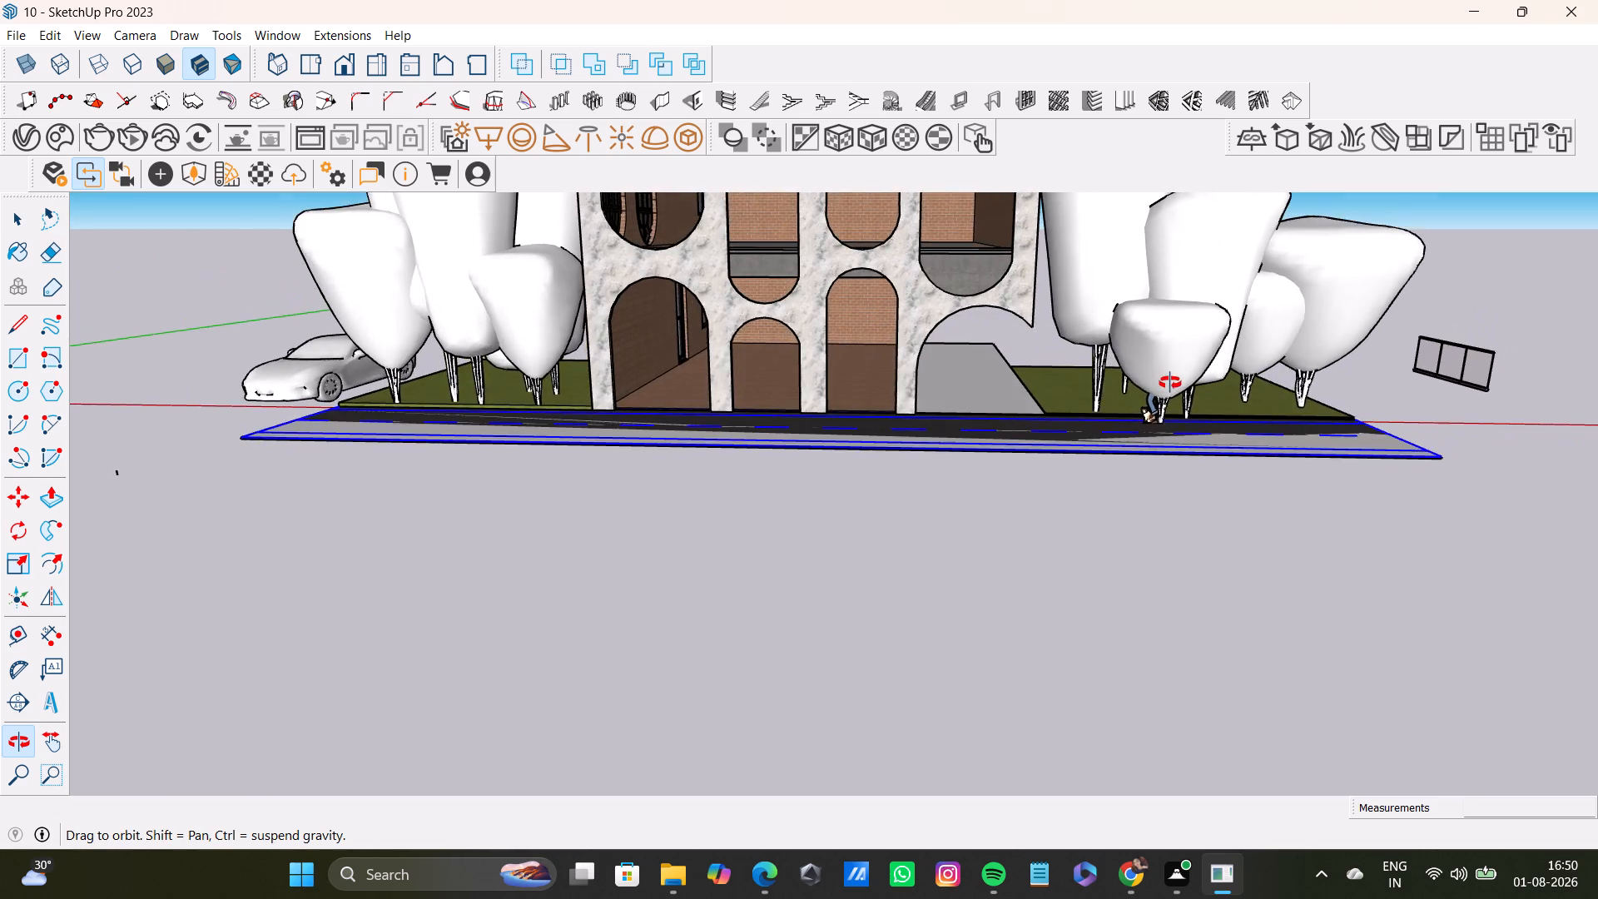
middle_click_drag(1170, 383, 1033, 489)
left_click(1224, 554)
left_click(1258, 570)
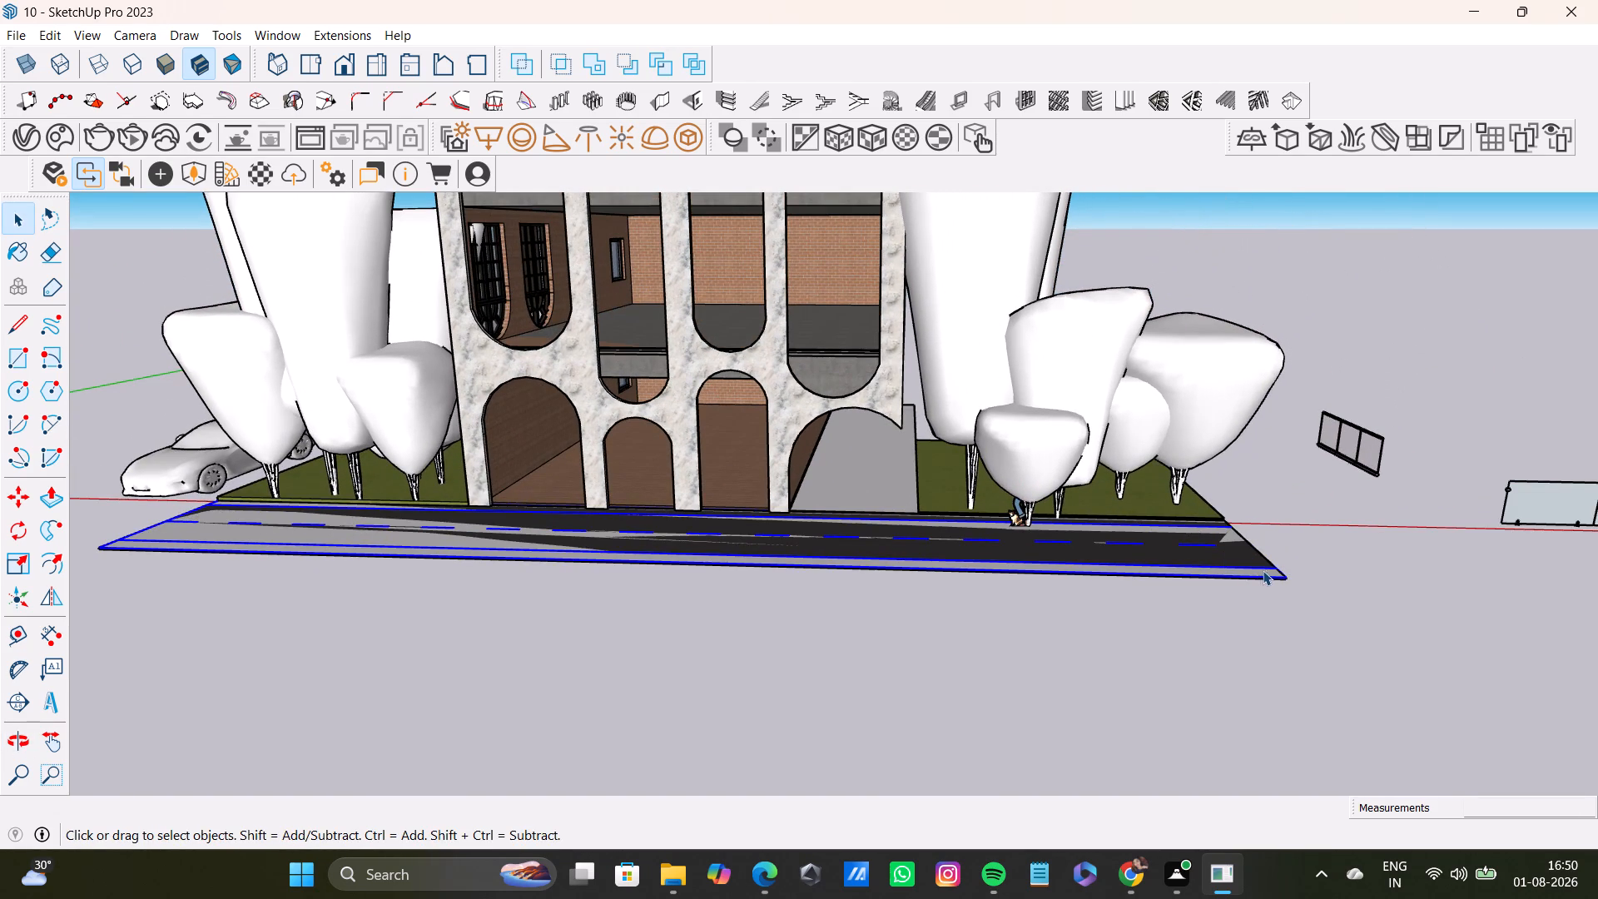
key("m")
left_click(1282, 579)
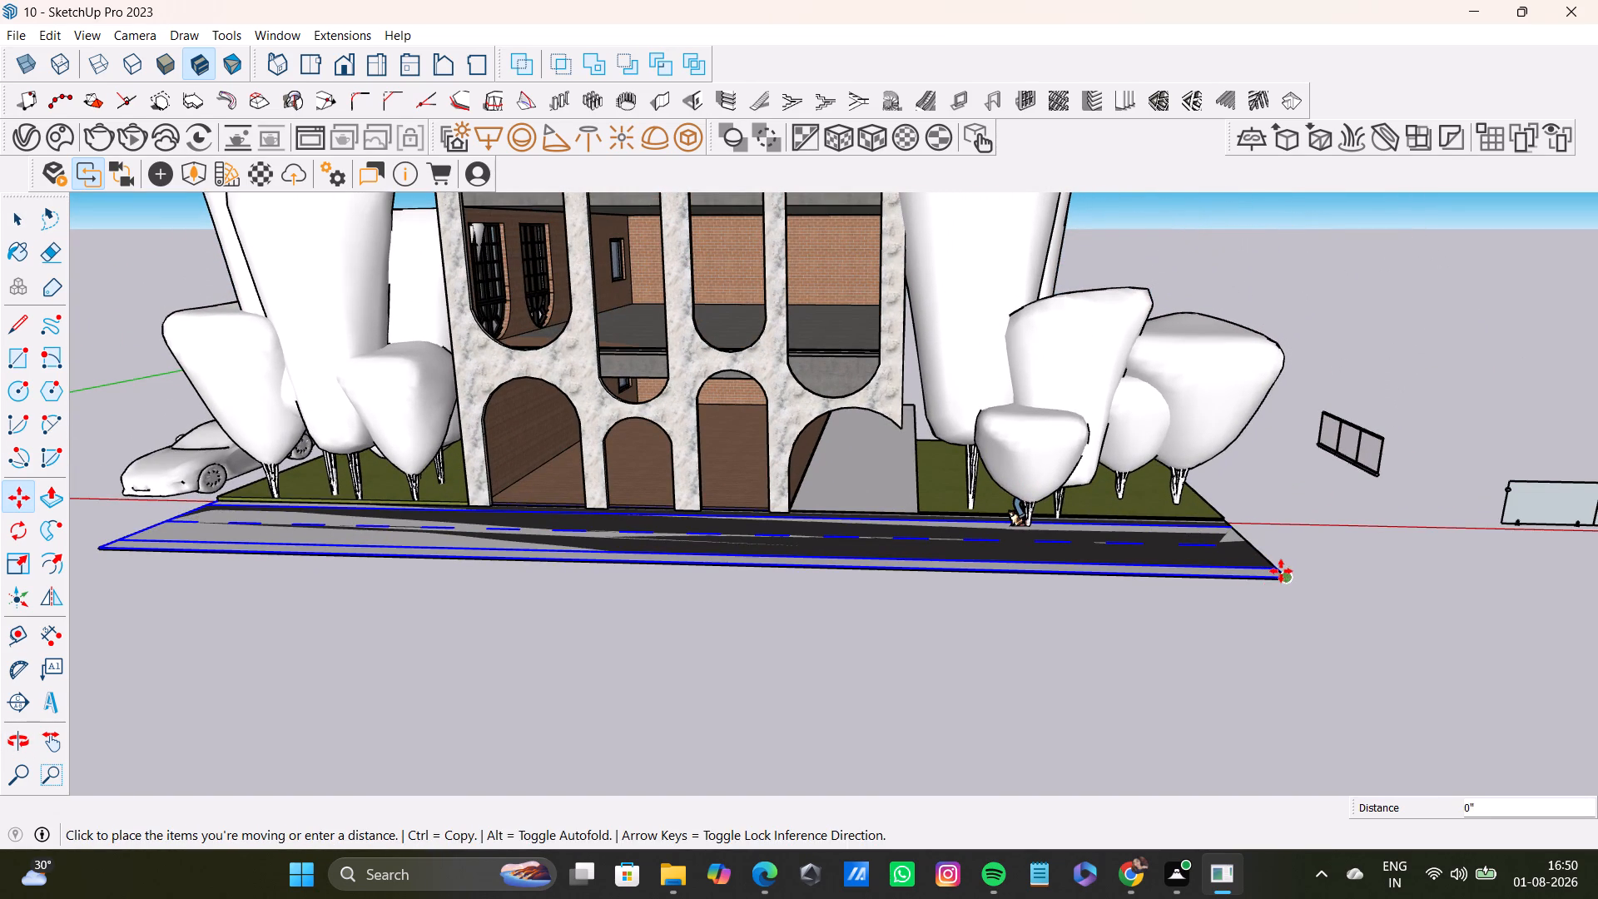
key("Up")
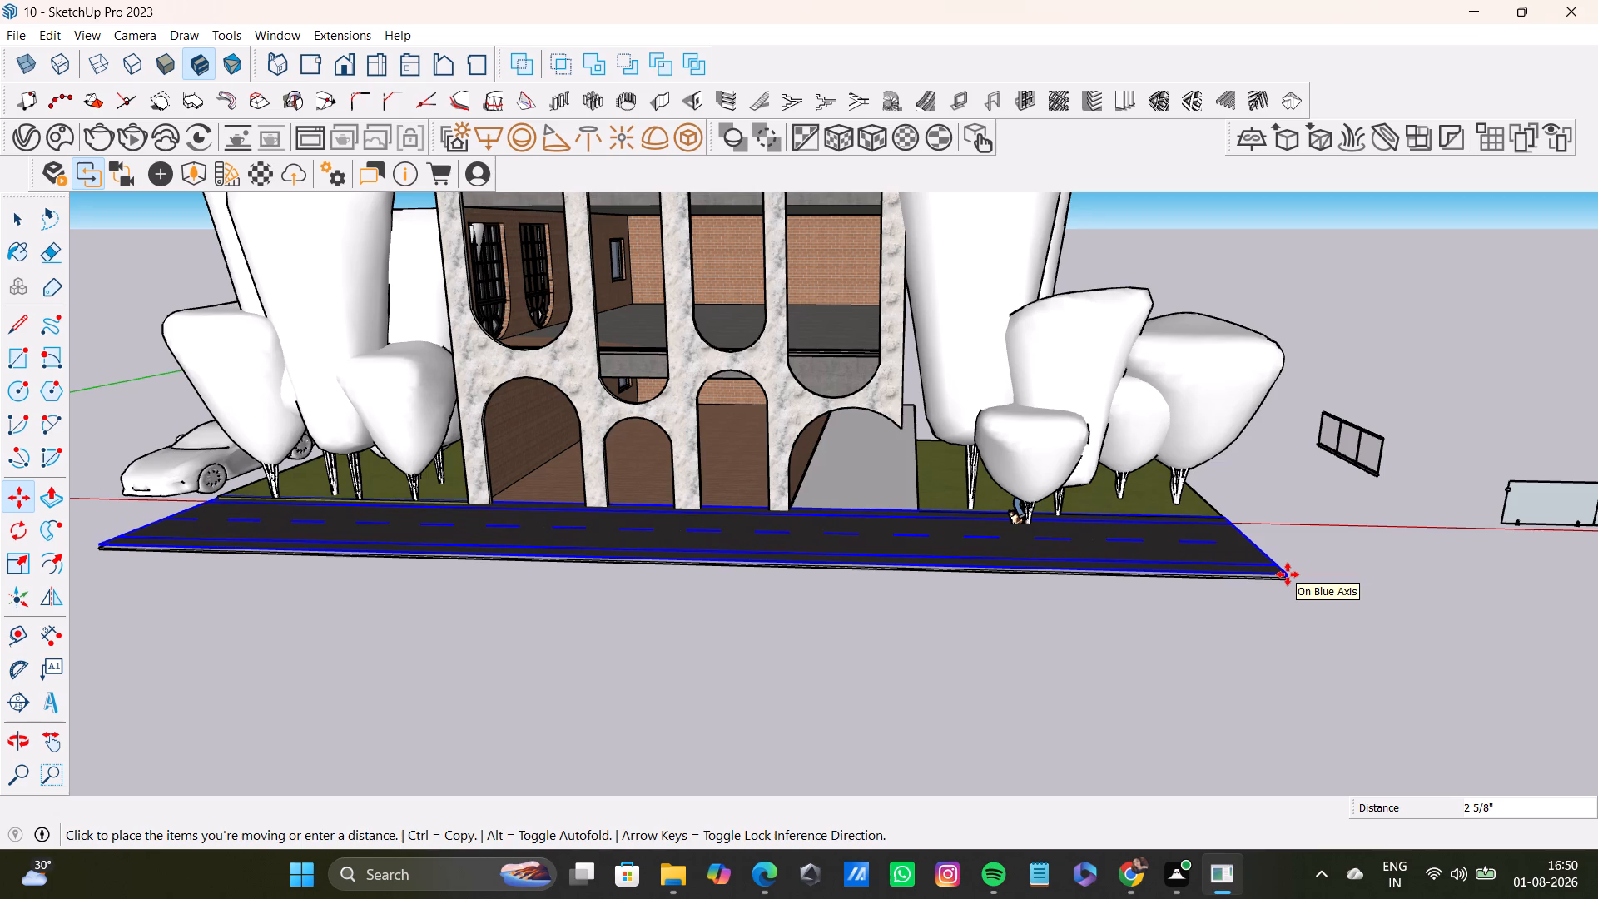
left_click(1288, 574)
Lower the raised road copy slightly so it sits closer to the frontage slab's top face.
scroll(1149, 601, "up", 5)
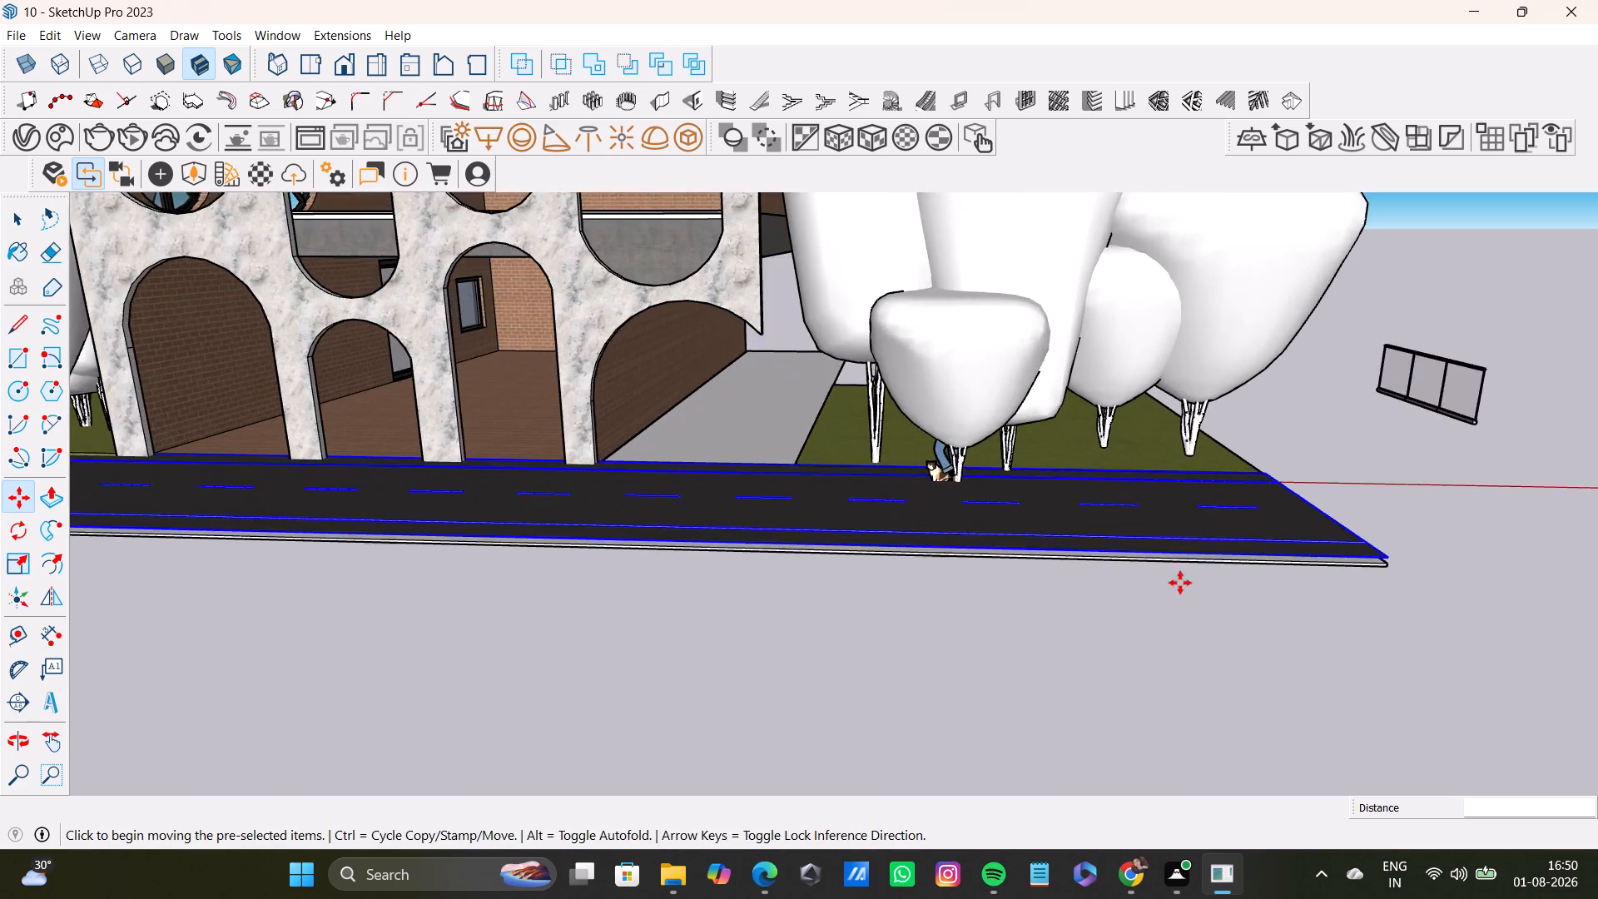
scroll(1180, 583, "up", 9)
left_click(1462, 546)
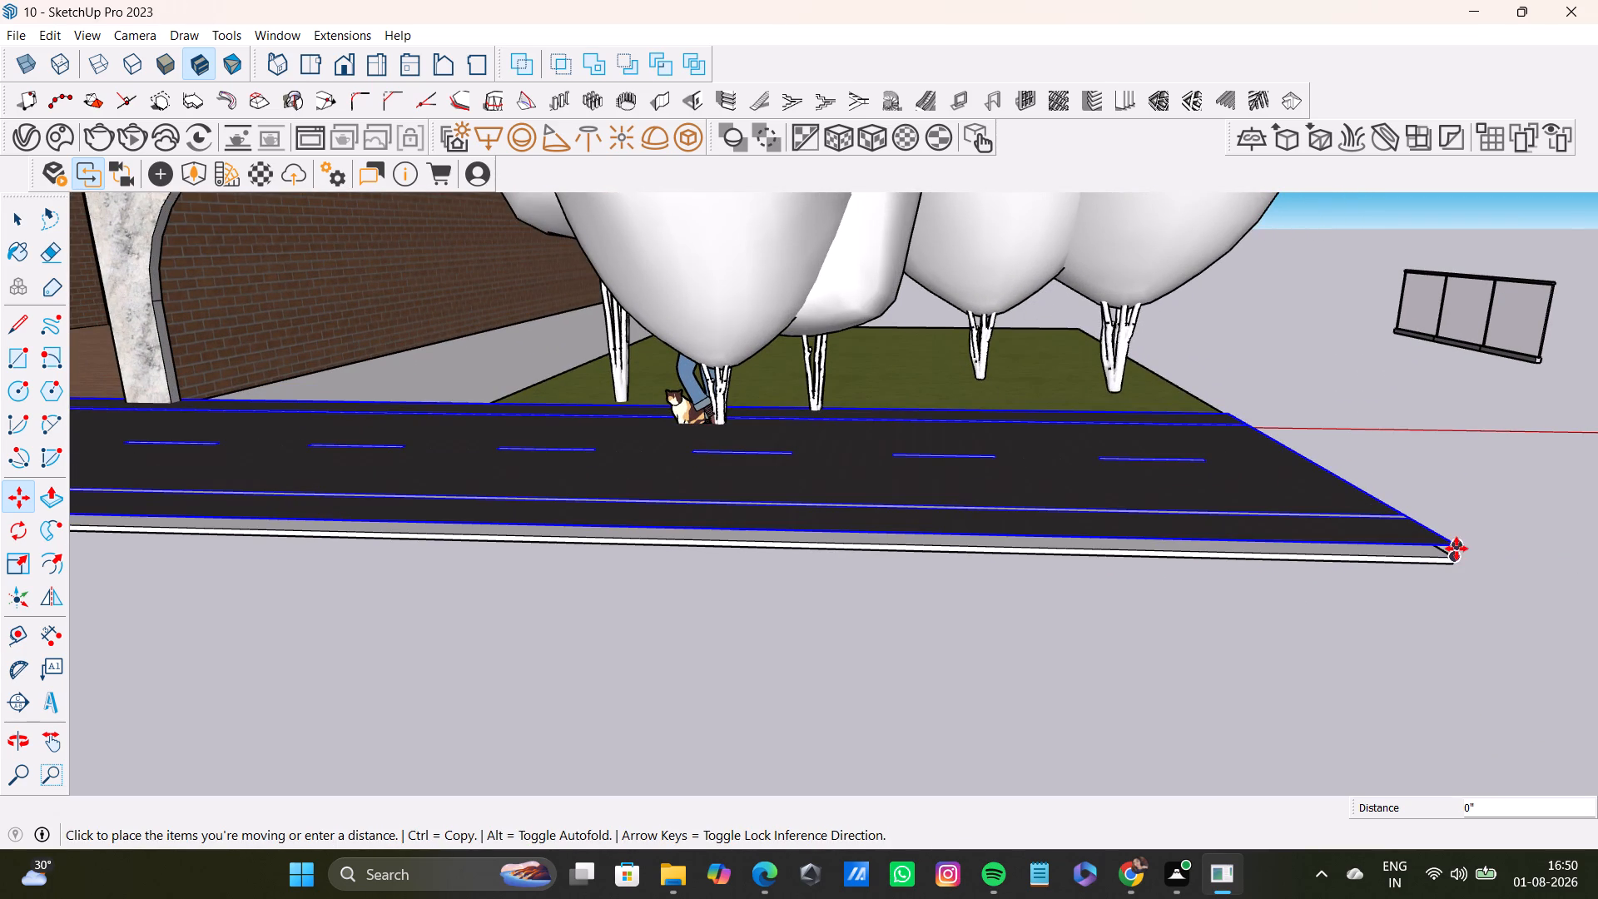
scroll(1452, 553, "up", 10)
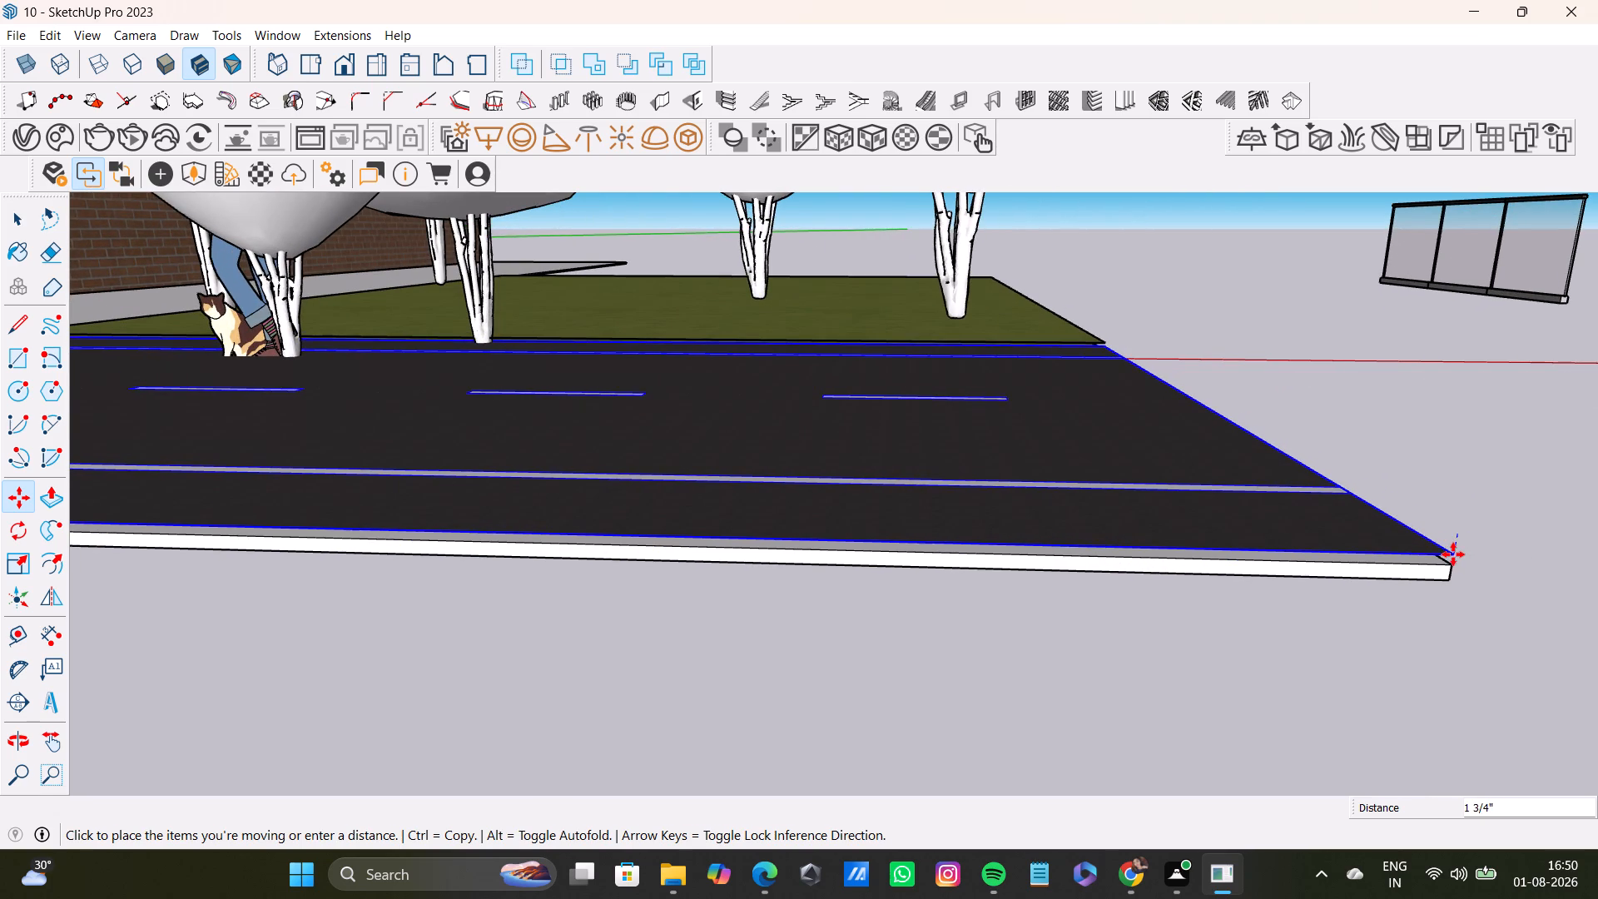
left_click(1456, 559)
key("space")
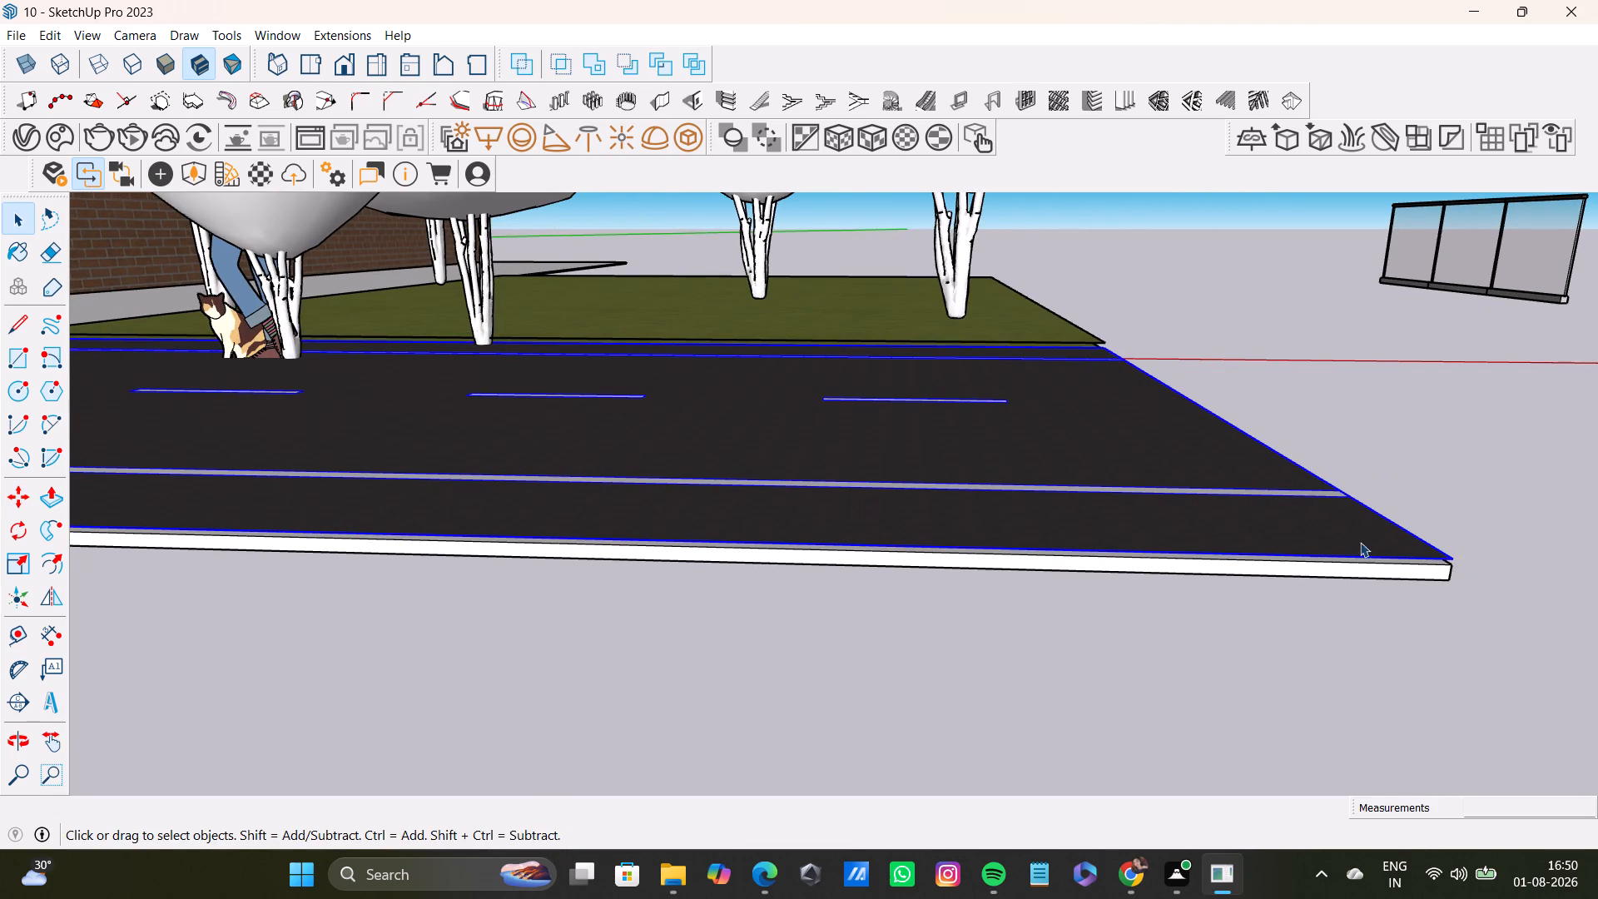
scroll(1352, 524, "down", 17)
middle_click_drag(513, 433, 578, 584)
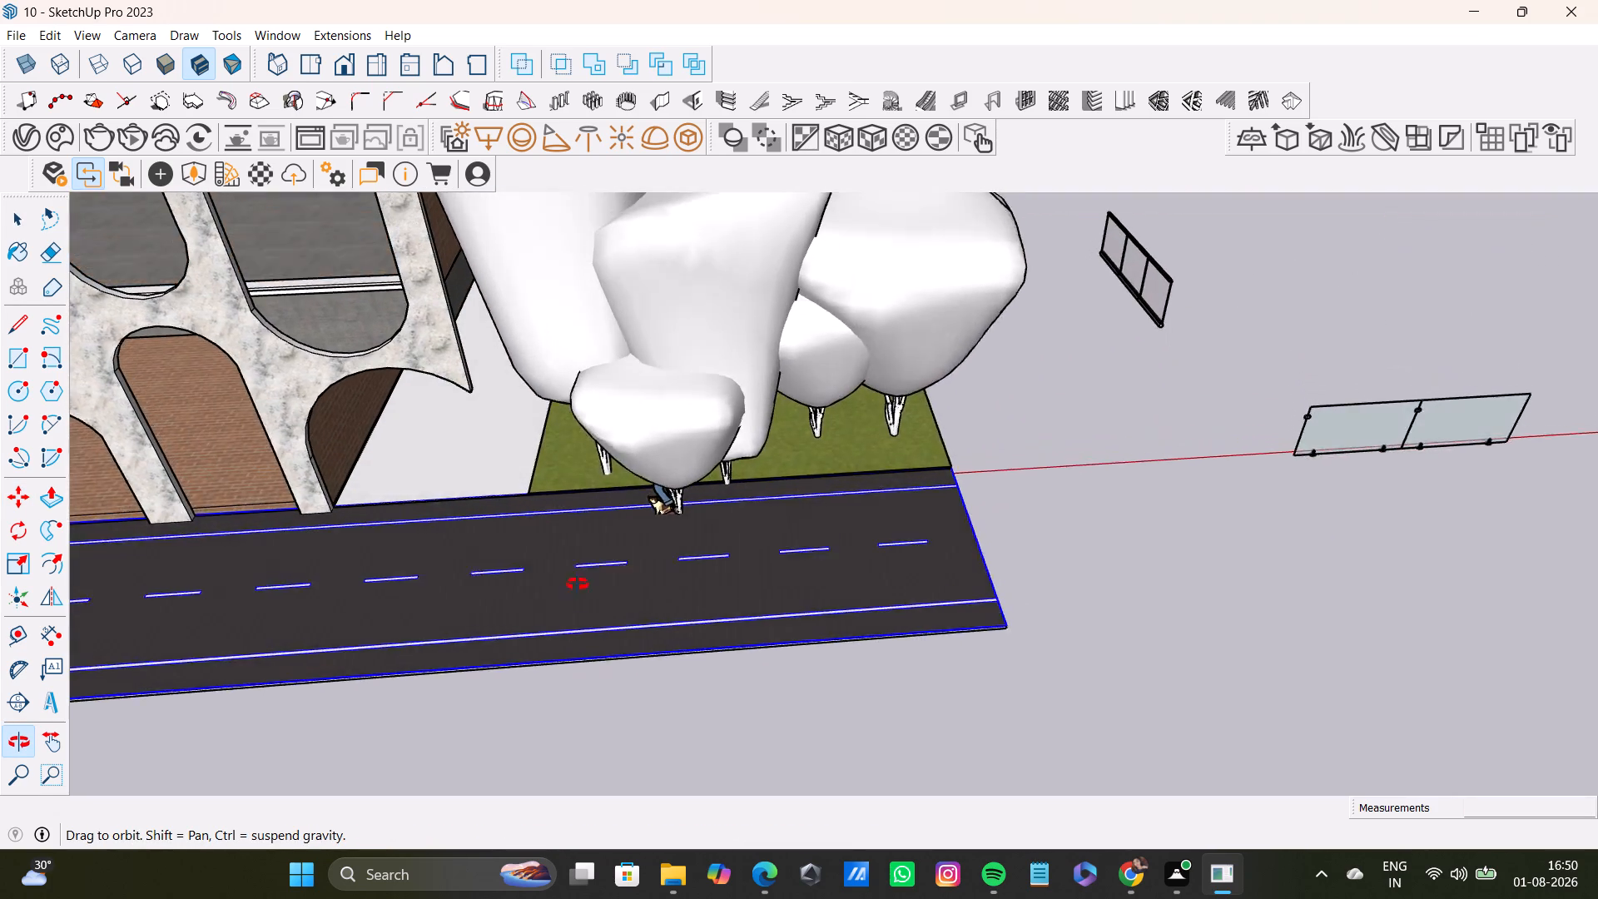
middle_click_drag(578, 584, 555, 602)
Rotate the original road on the open ground horizontally about its outer near-building corner until it runs roughly perpendicular to the frontage road.
left_click(402, 454)
scroll(739, 554, "down", 5)
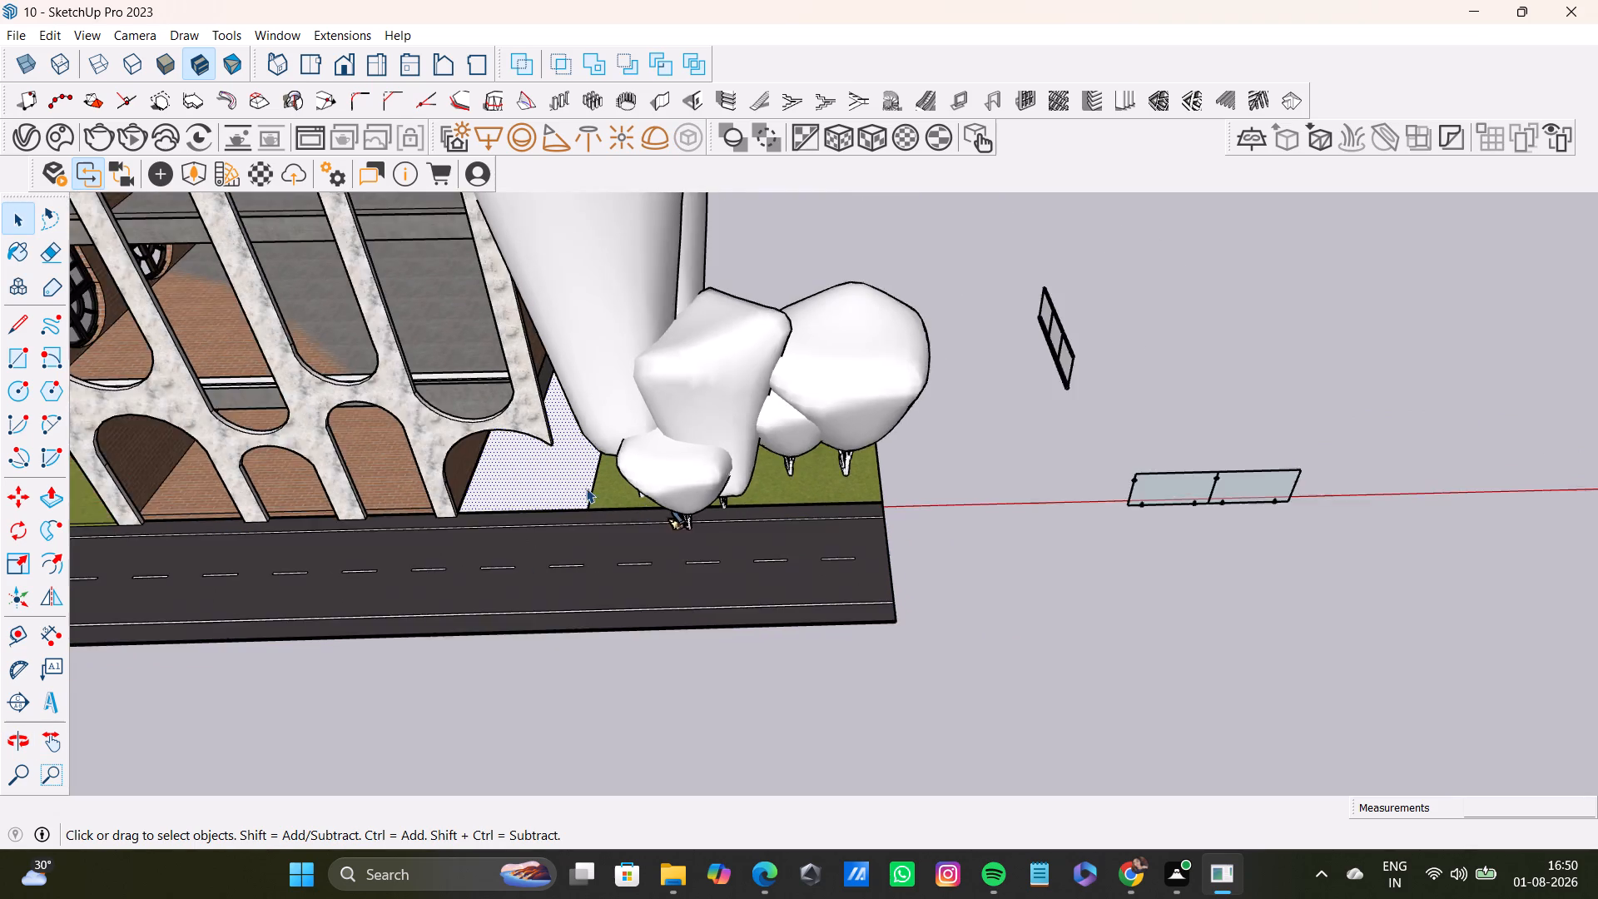
scroll(586, 488, "down", 8)
left_click(1226, 551)
key("q")
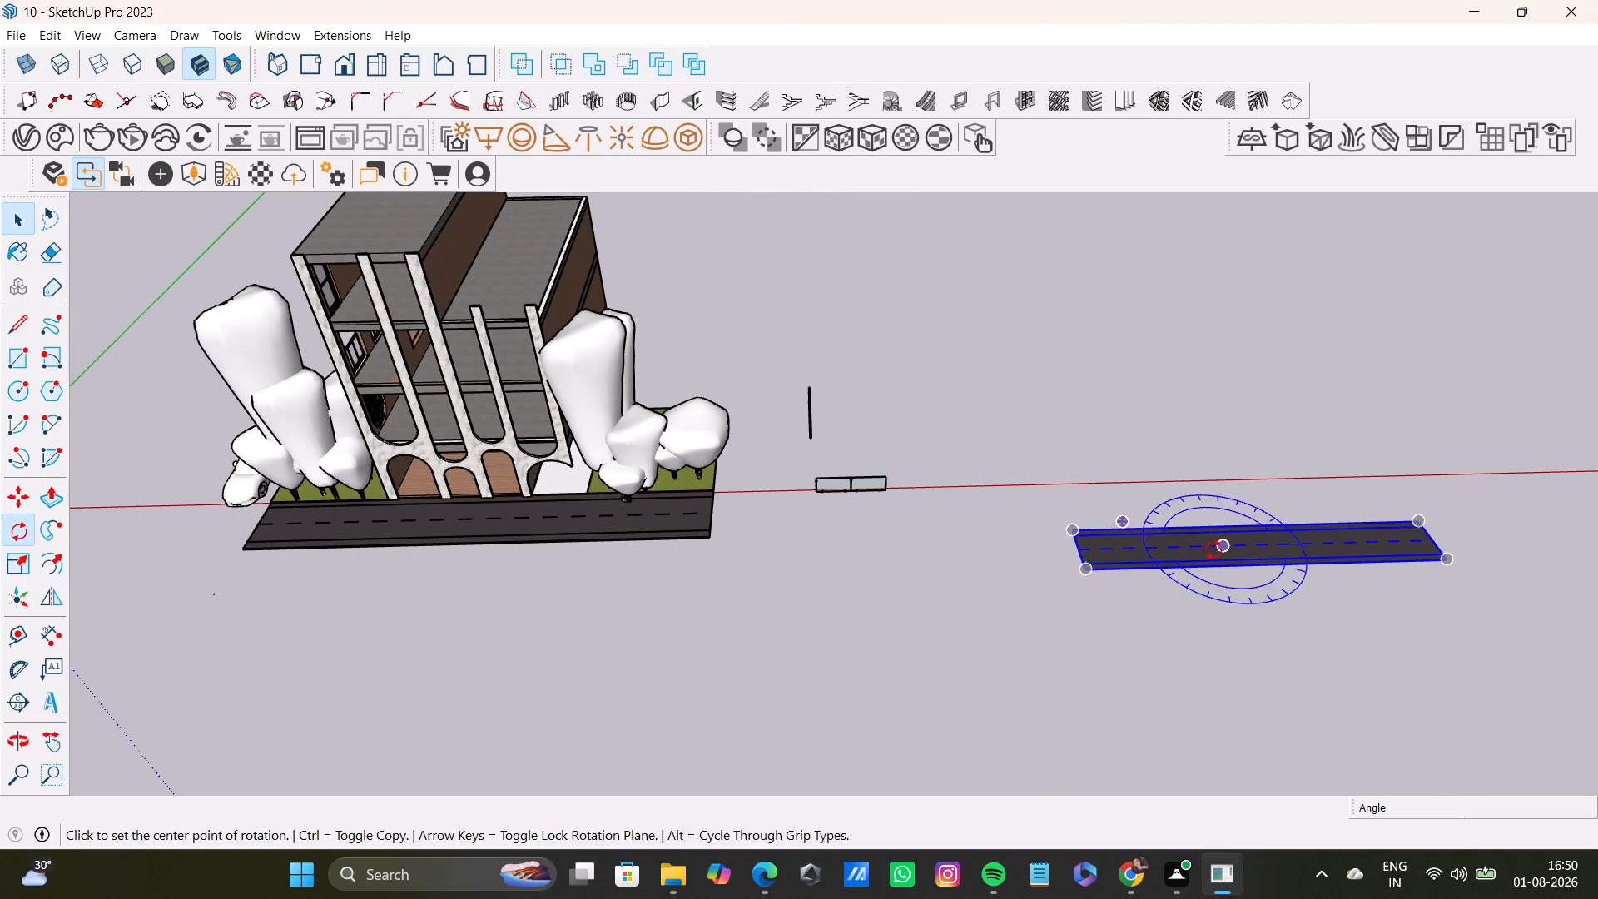
left_click(1089, 569)
left_click(1447, 555)
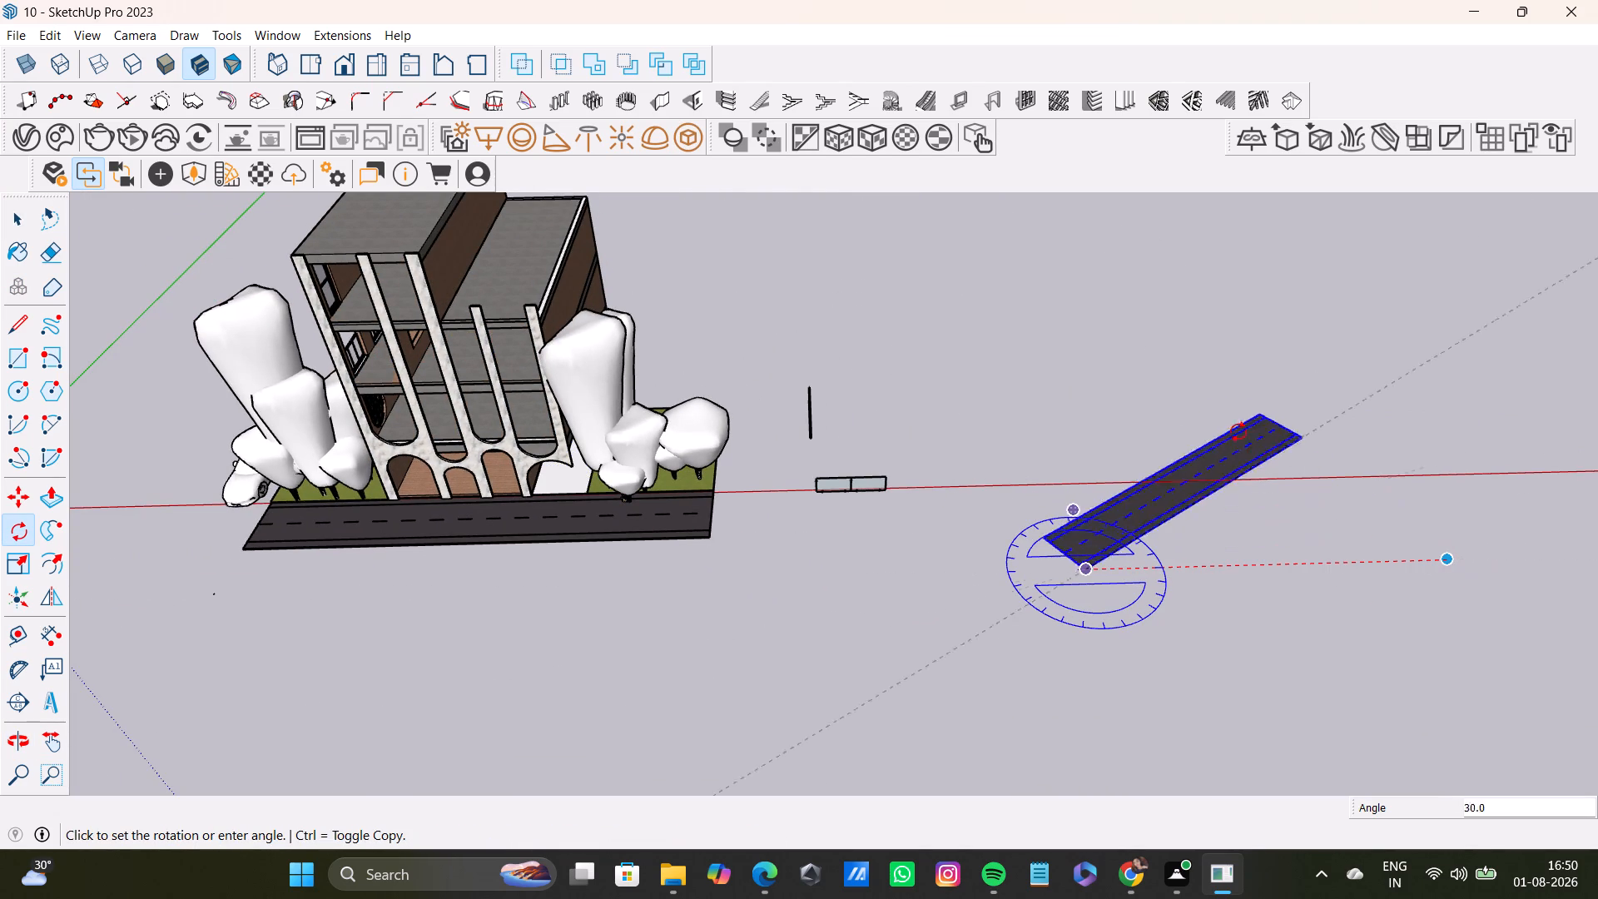
left_click(1033, 347)
key("space")
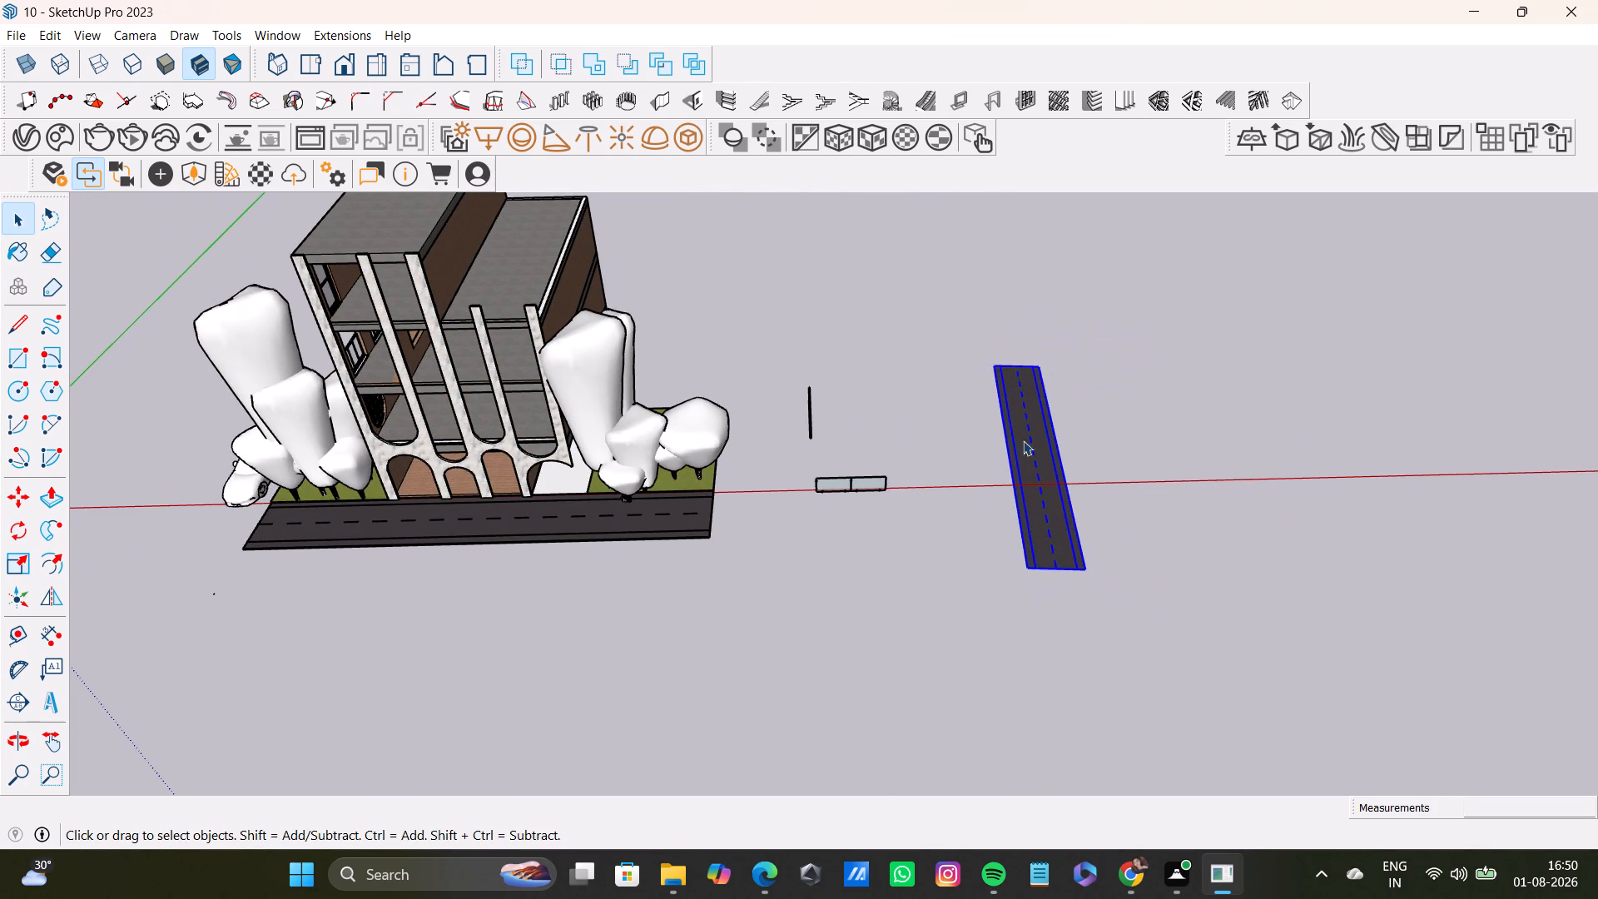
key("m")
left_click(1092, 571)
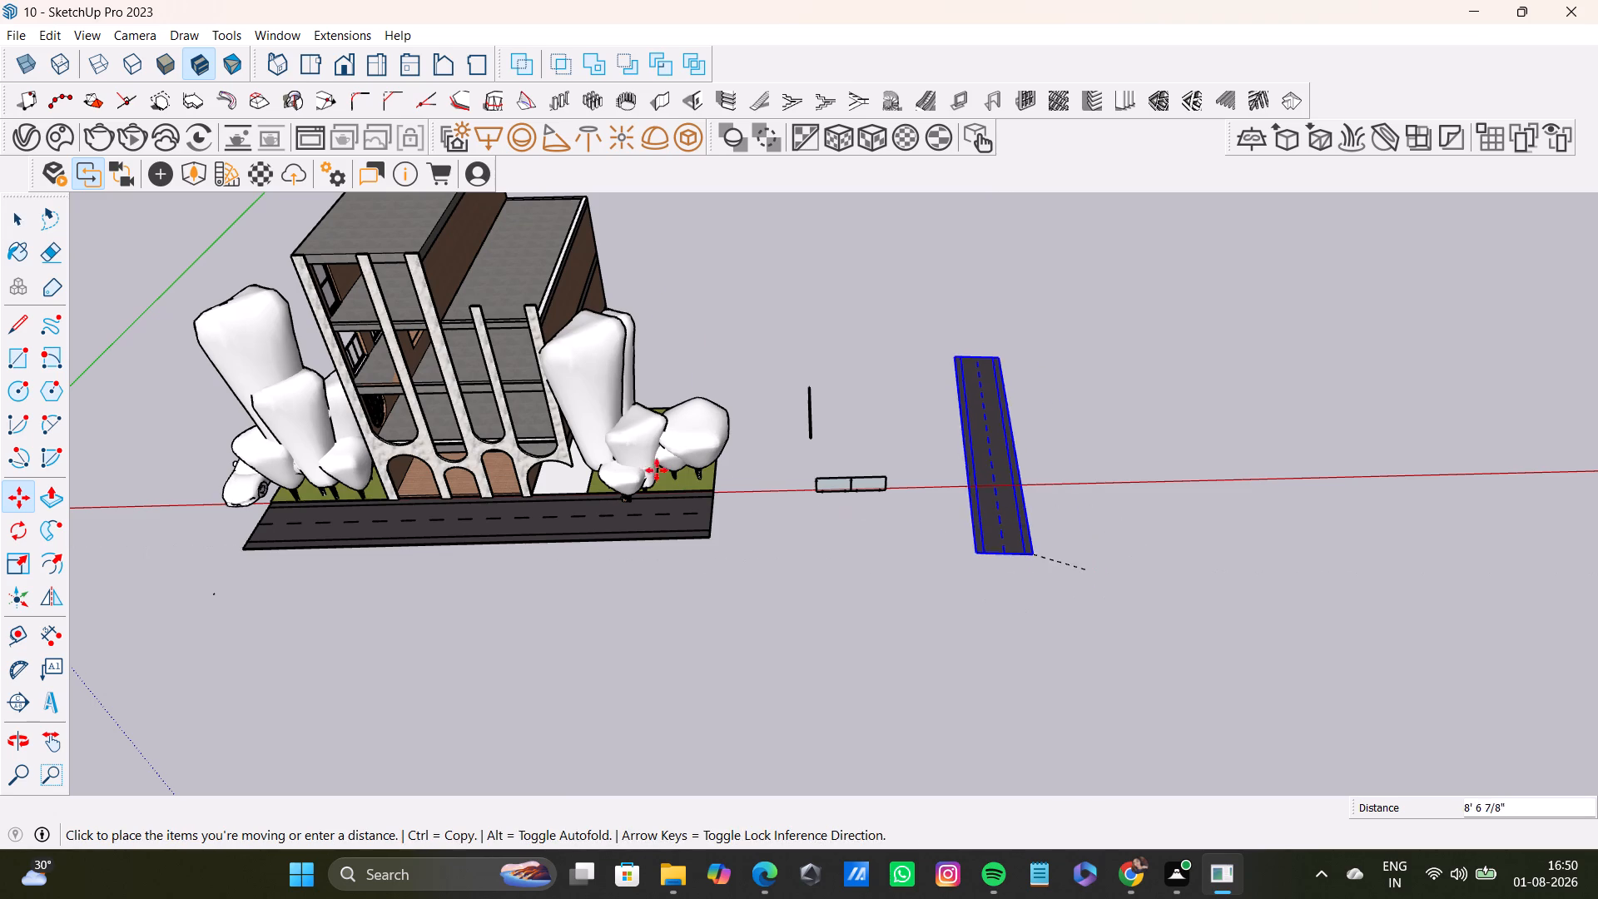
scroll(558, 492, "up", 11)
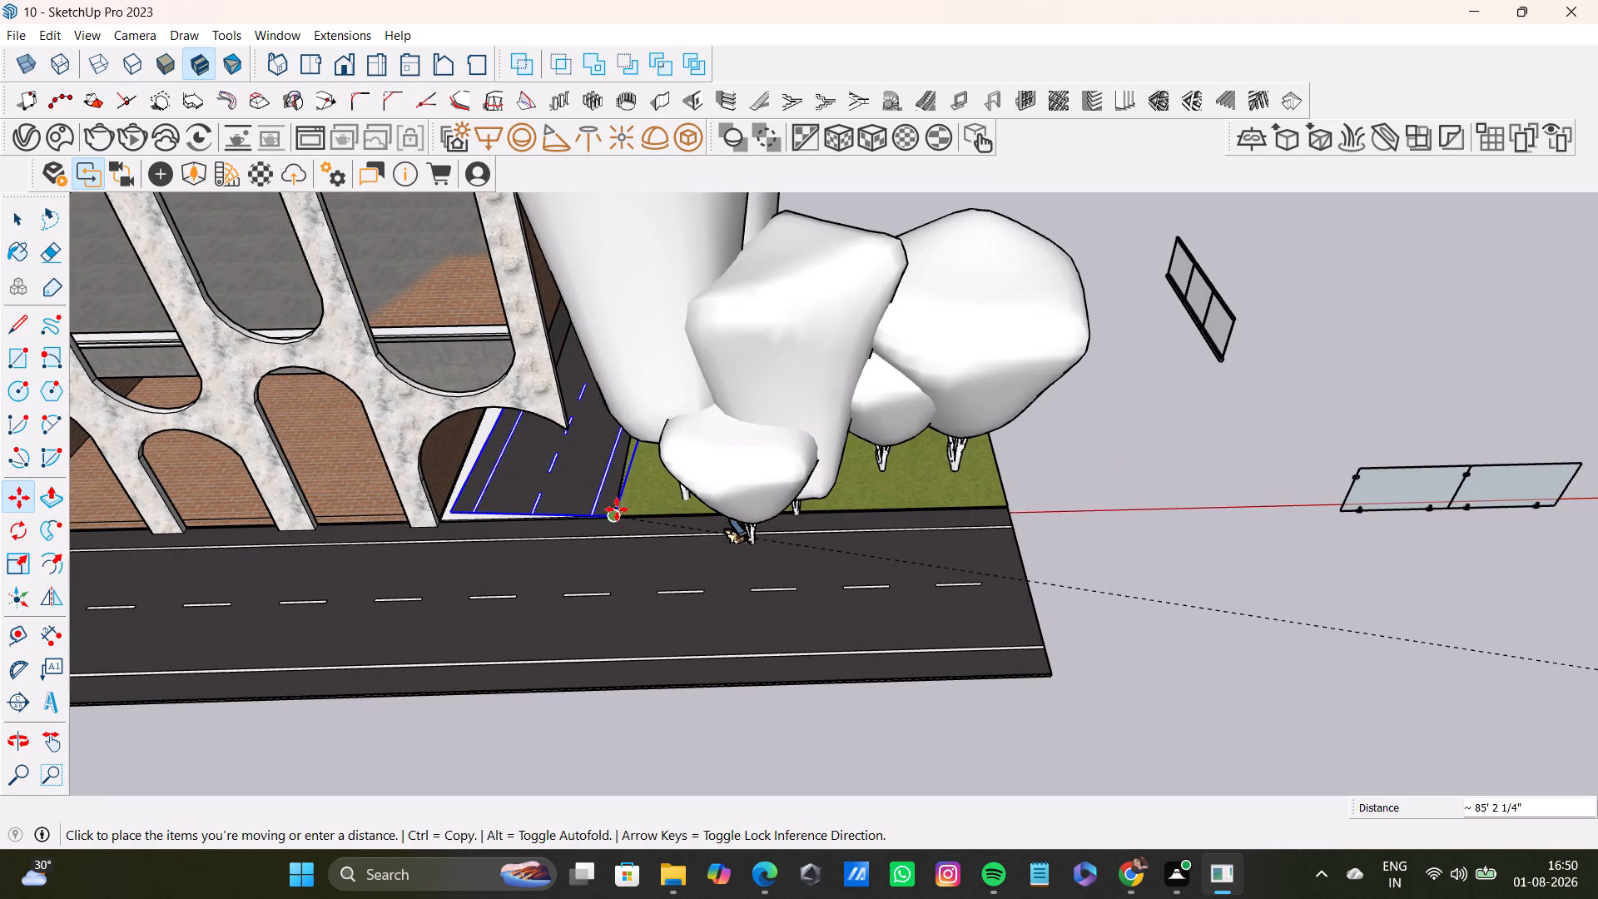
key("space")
Rotate the original road about 2.3 degrees further, pivoting on the building-side corner of its rear end.
middle_click_drag(1423, 389, 995, 563, "shift")
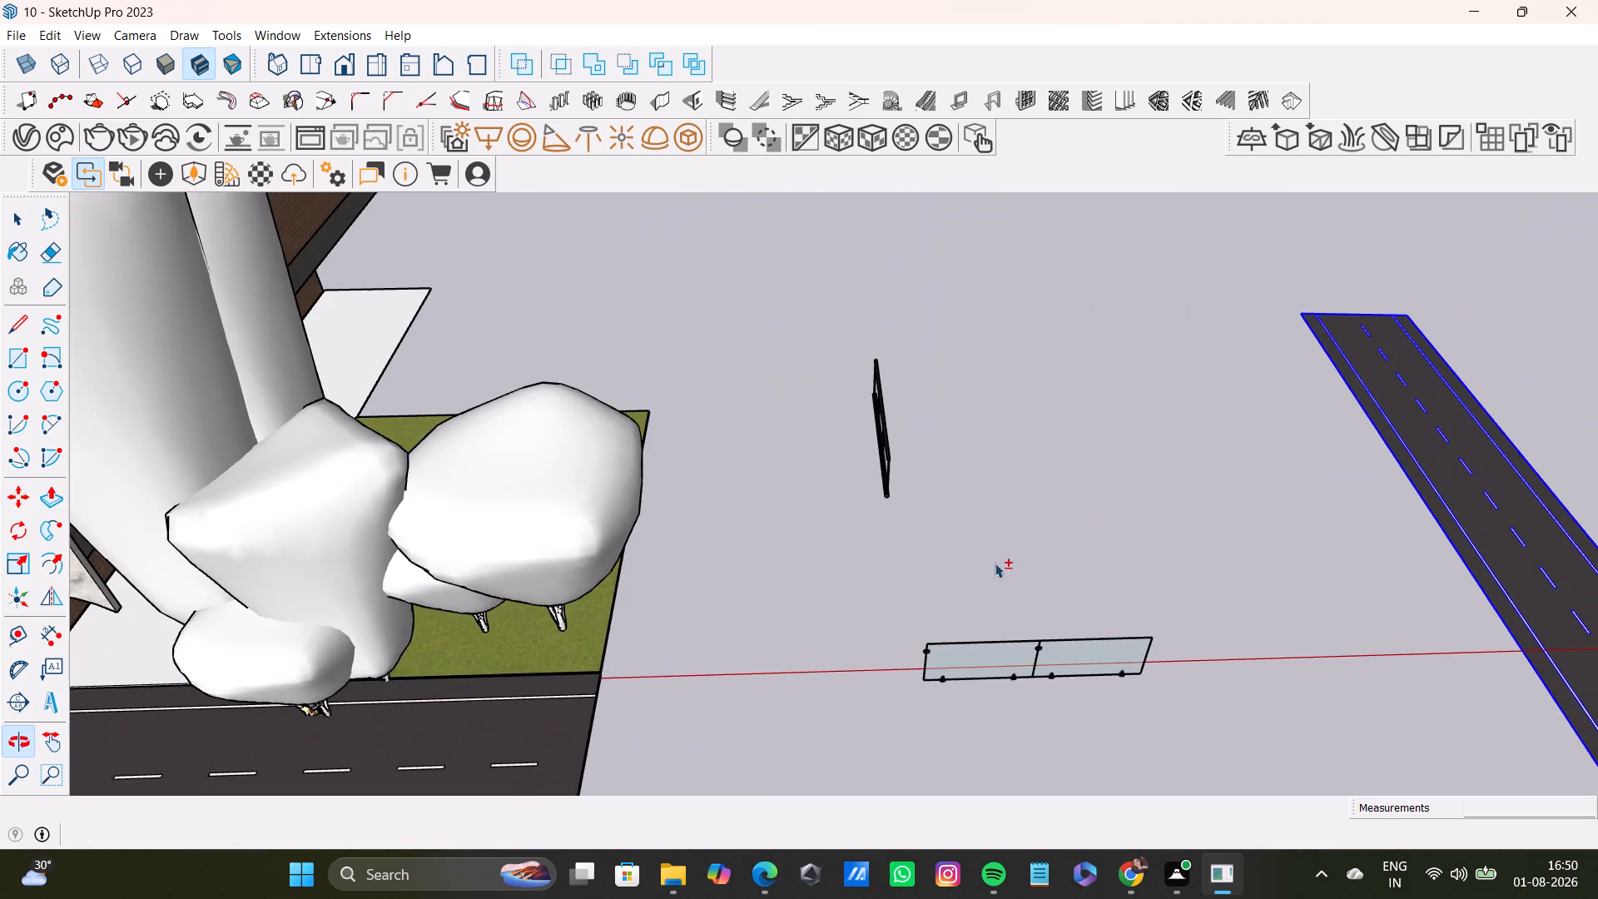
scroll(1159, 437, "down", 7)
middle_click_drag(1166, 417, 1103, 350)
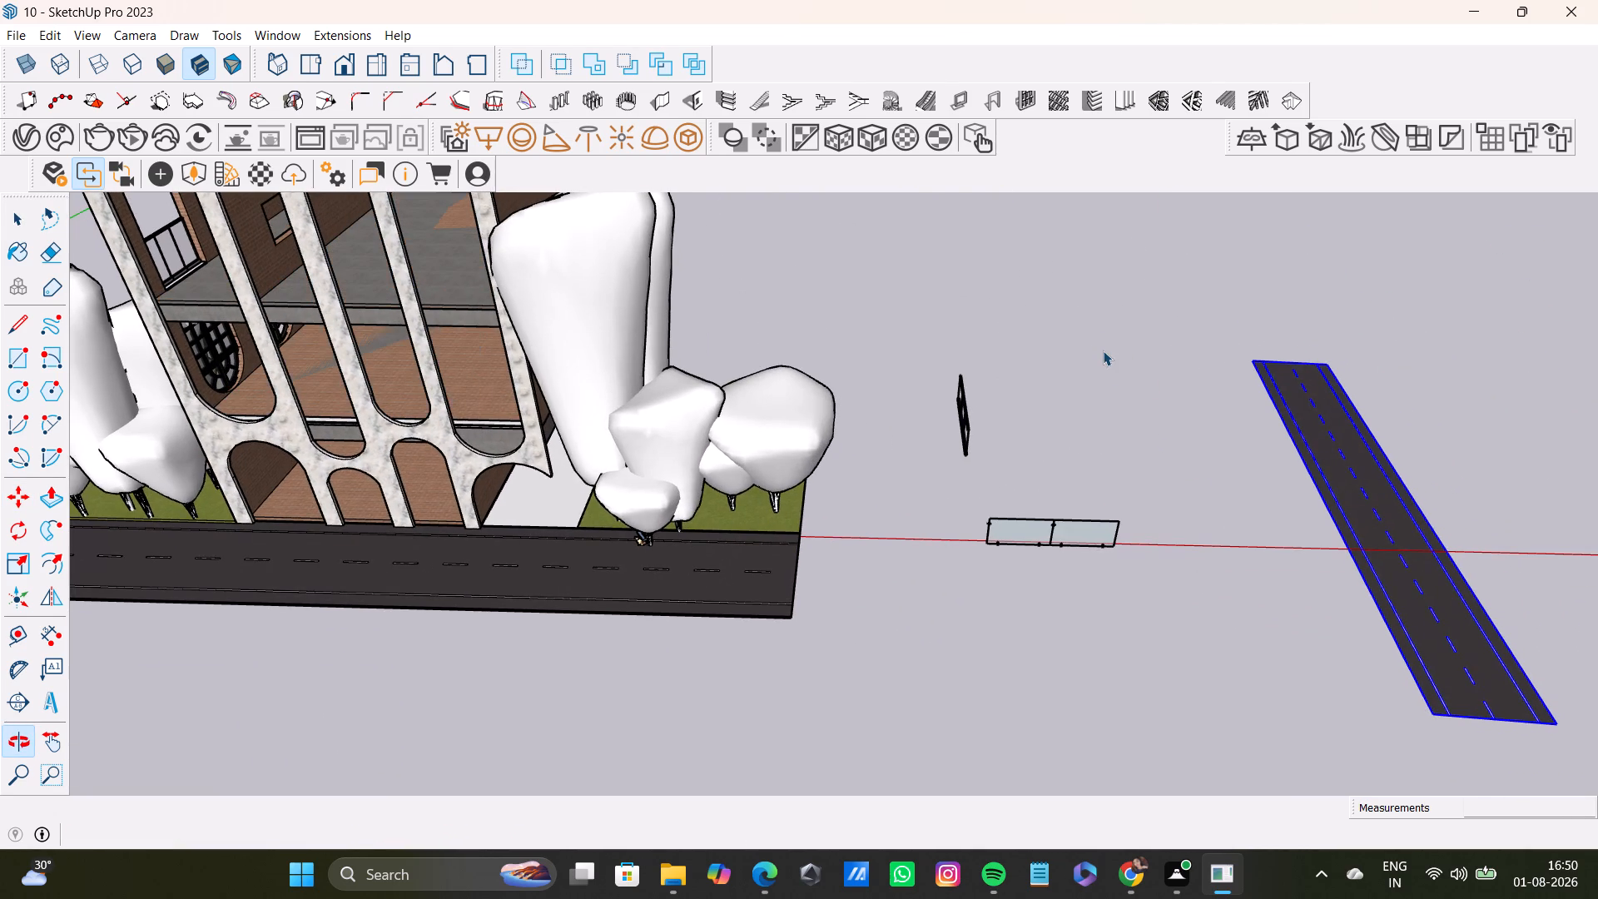
key("q")
left_click(1256, 356)
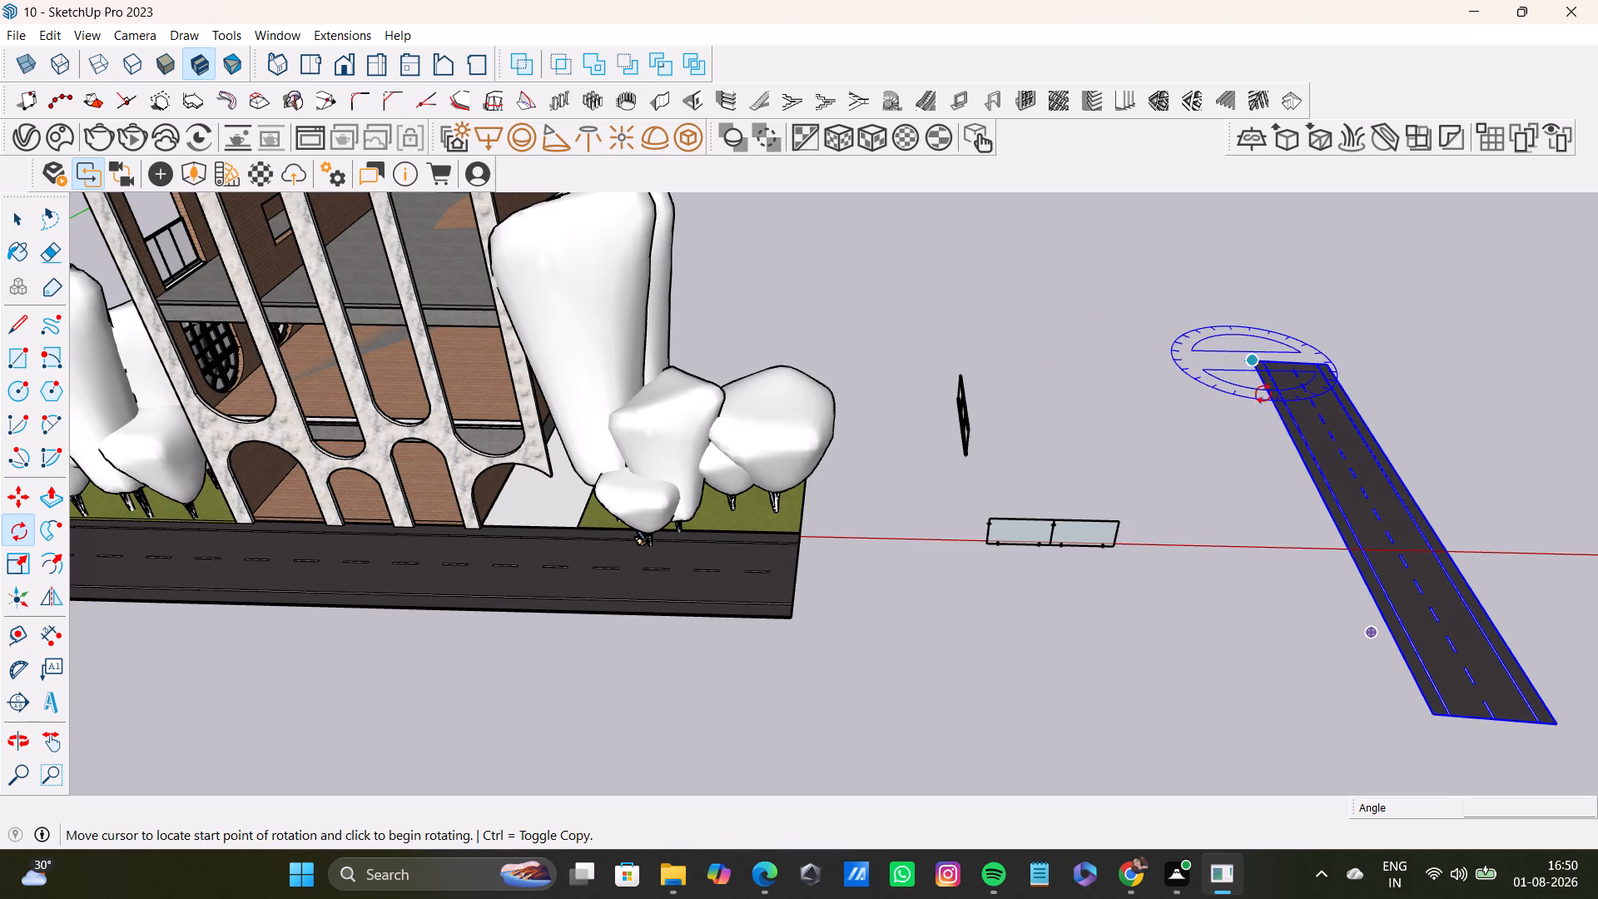
left_click(1434, 709)
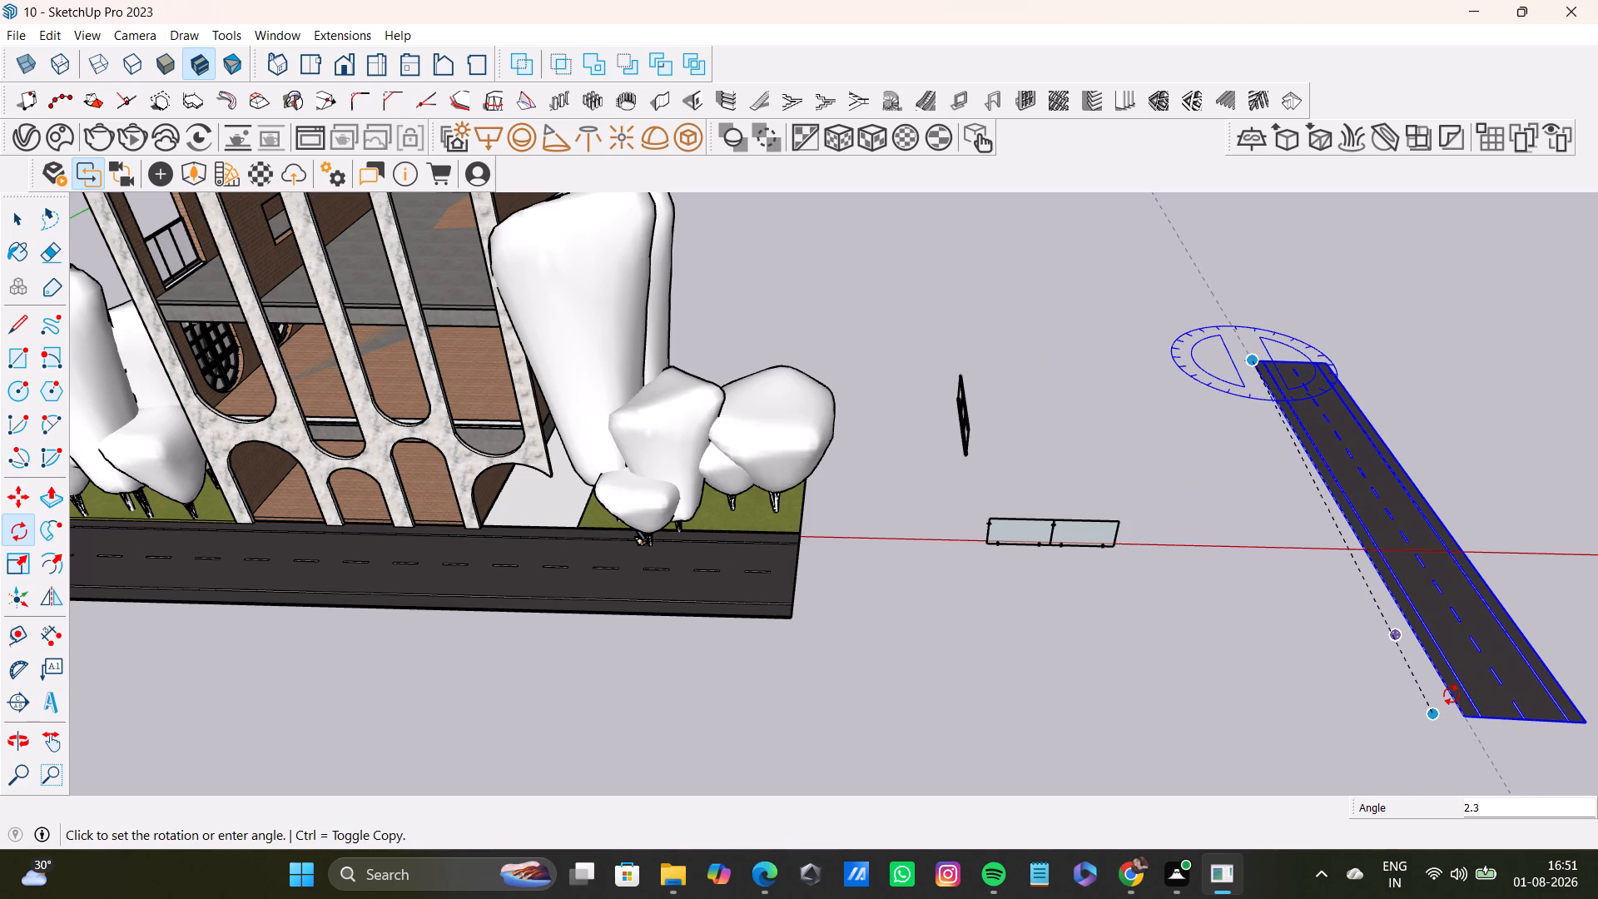
left_click(1452, 695)
key("space")
Move the original road about 87' 6" onto the white driveway beside the building, snapping its front corner to the driveway's lawn-side front corner.
scroll(1171, 586, "down", 3)
middle_click_drag(1171, 554, 1114, 490)
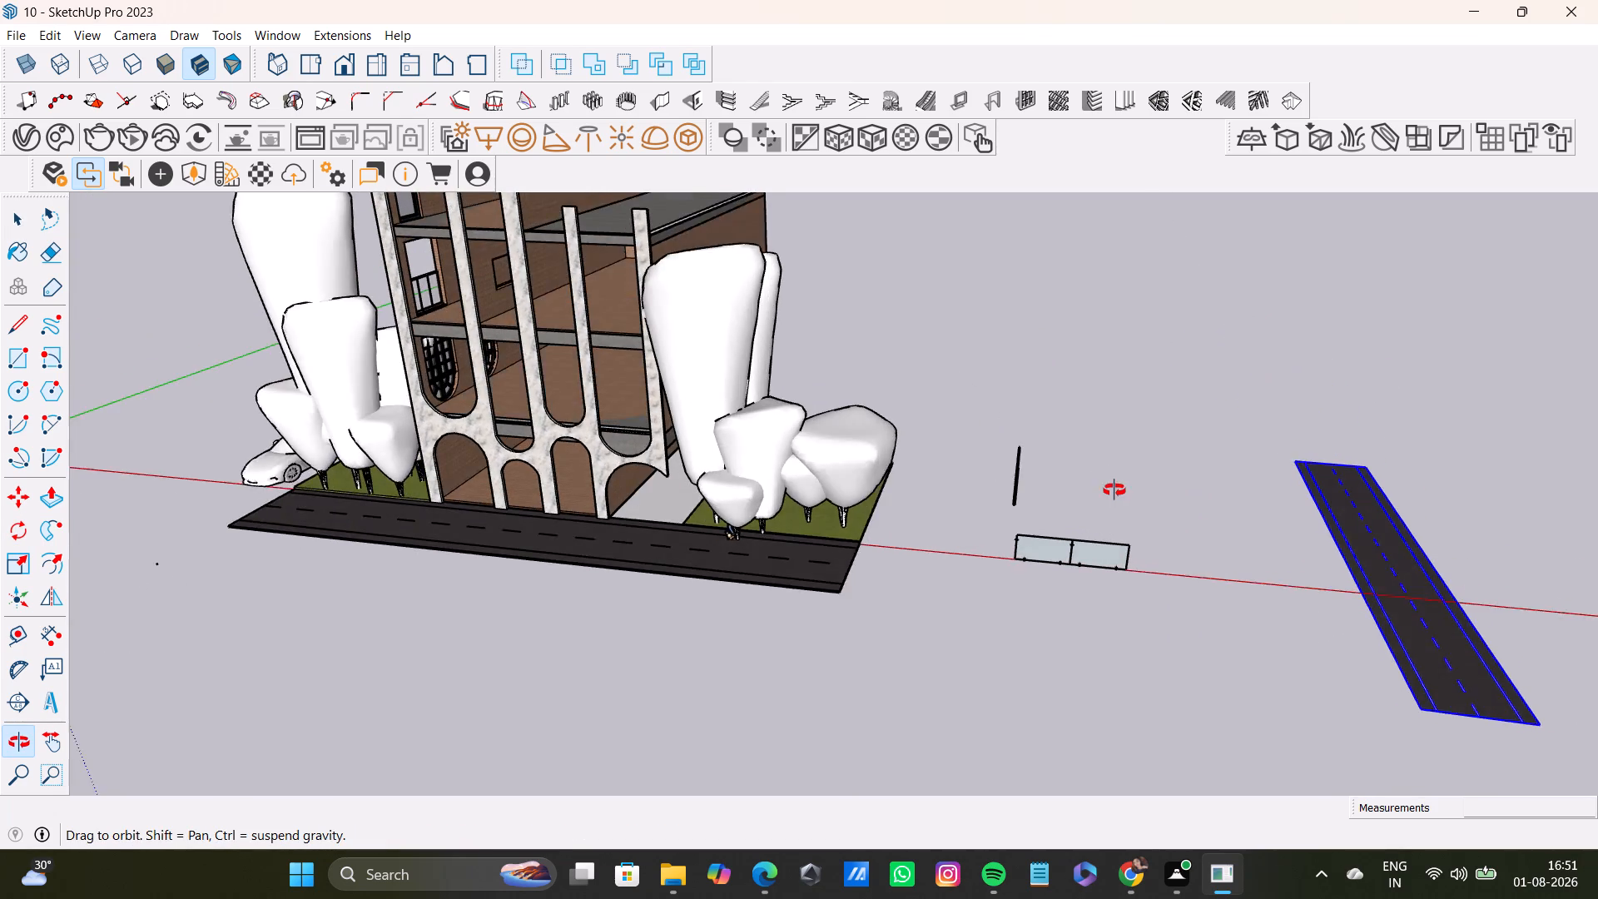
middle_click_drag(1114, 490, 1137, 545)
left_click(1443, 641)
key("m")
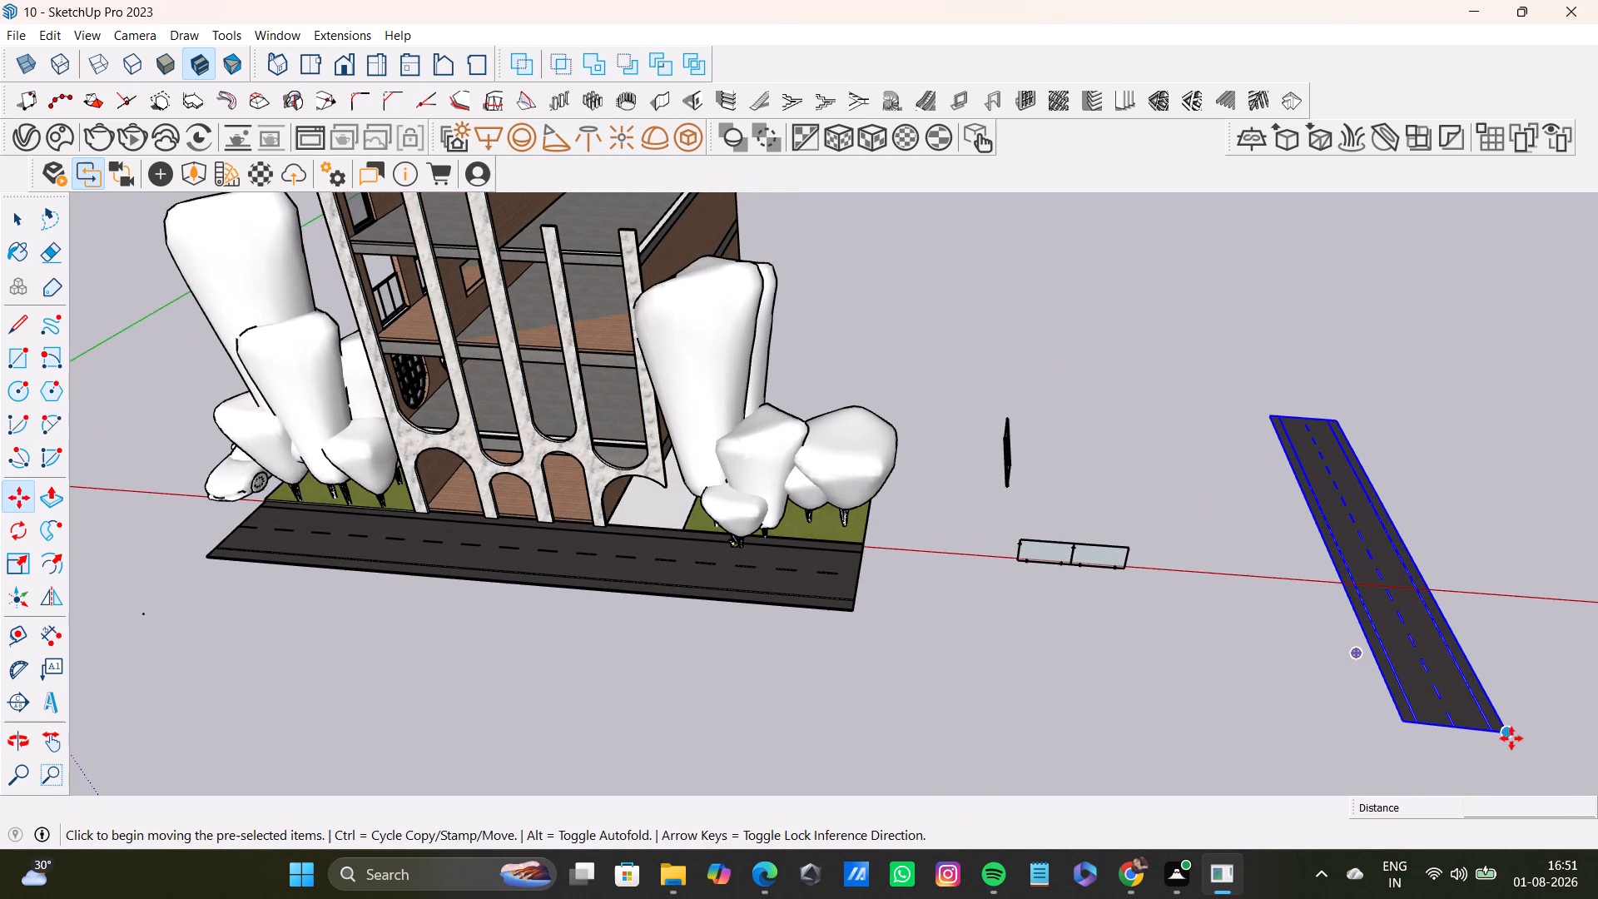
left_click(1512, 738)
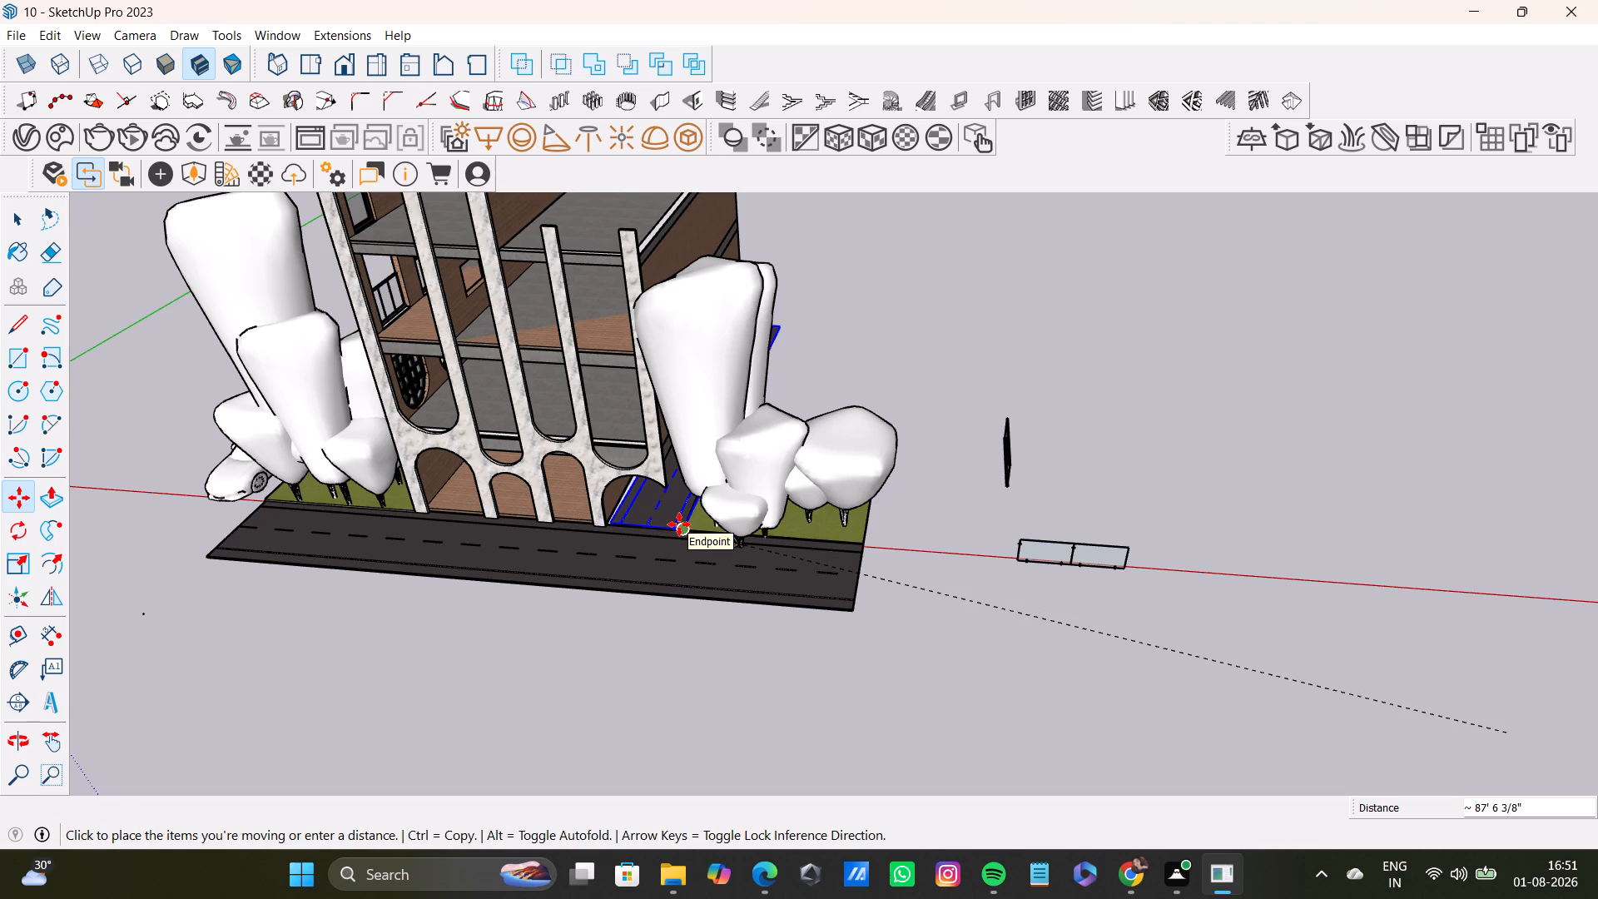
left_click(679, 524)
scroll(644, 545, "up", 10)
middle_click_drag(783, 534, 599, 569)
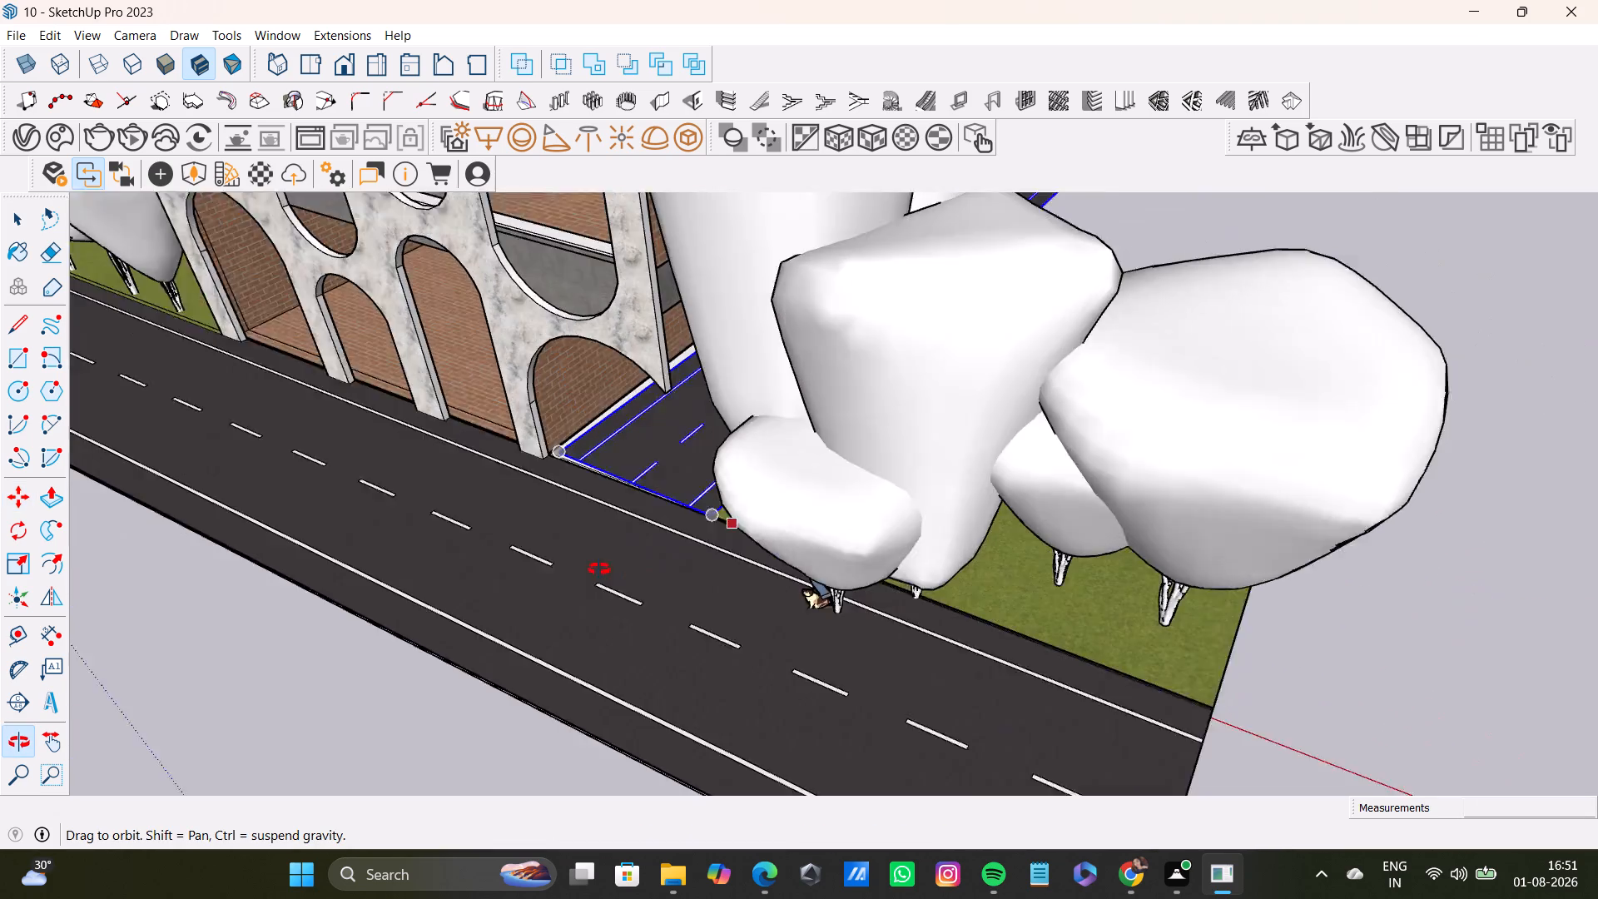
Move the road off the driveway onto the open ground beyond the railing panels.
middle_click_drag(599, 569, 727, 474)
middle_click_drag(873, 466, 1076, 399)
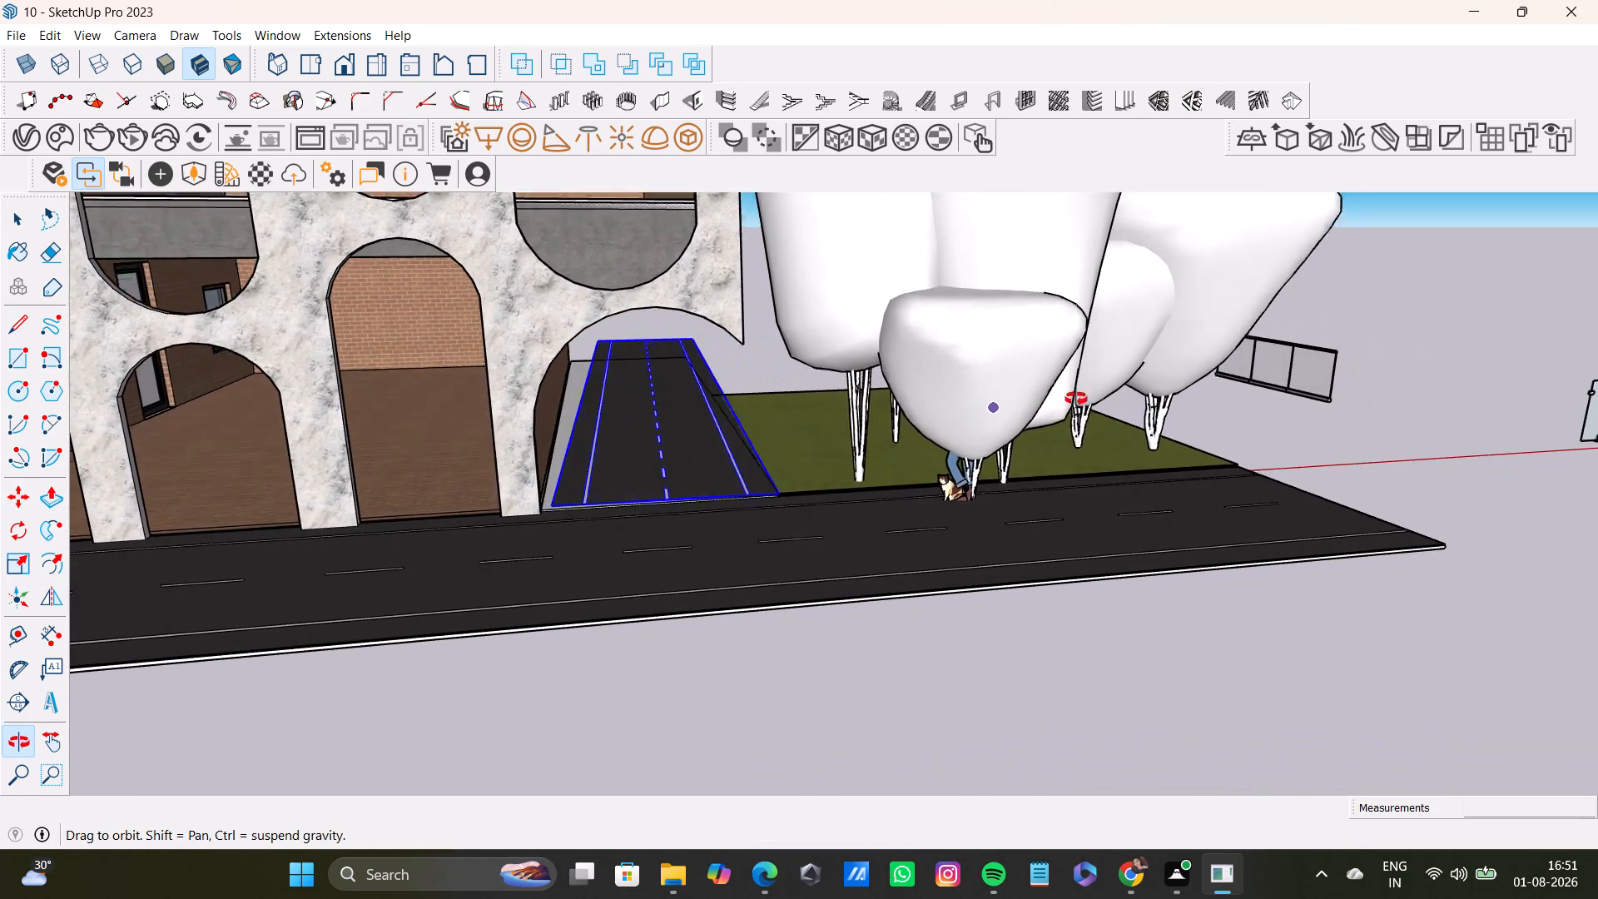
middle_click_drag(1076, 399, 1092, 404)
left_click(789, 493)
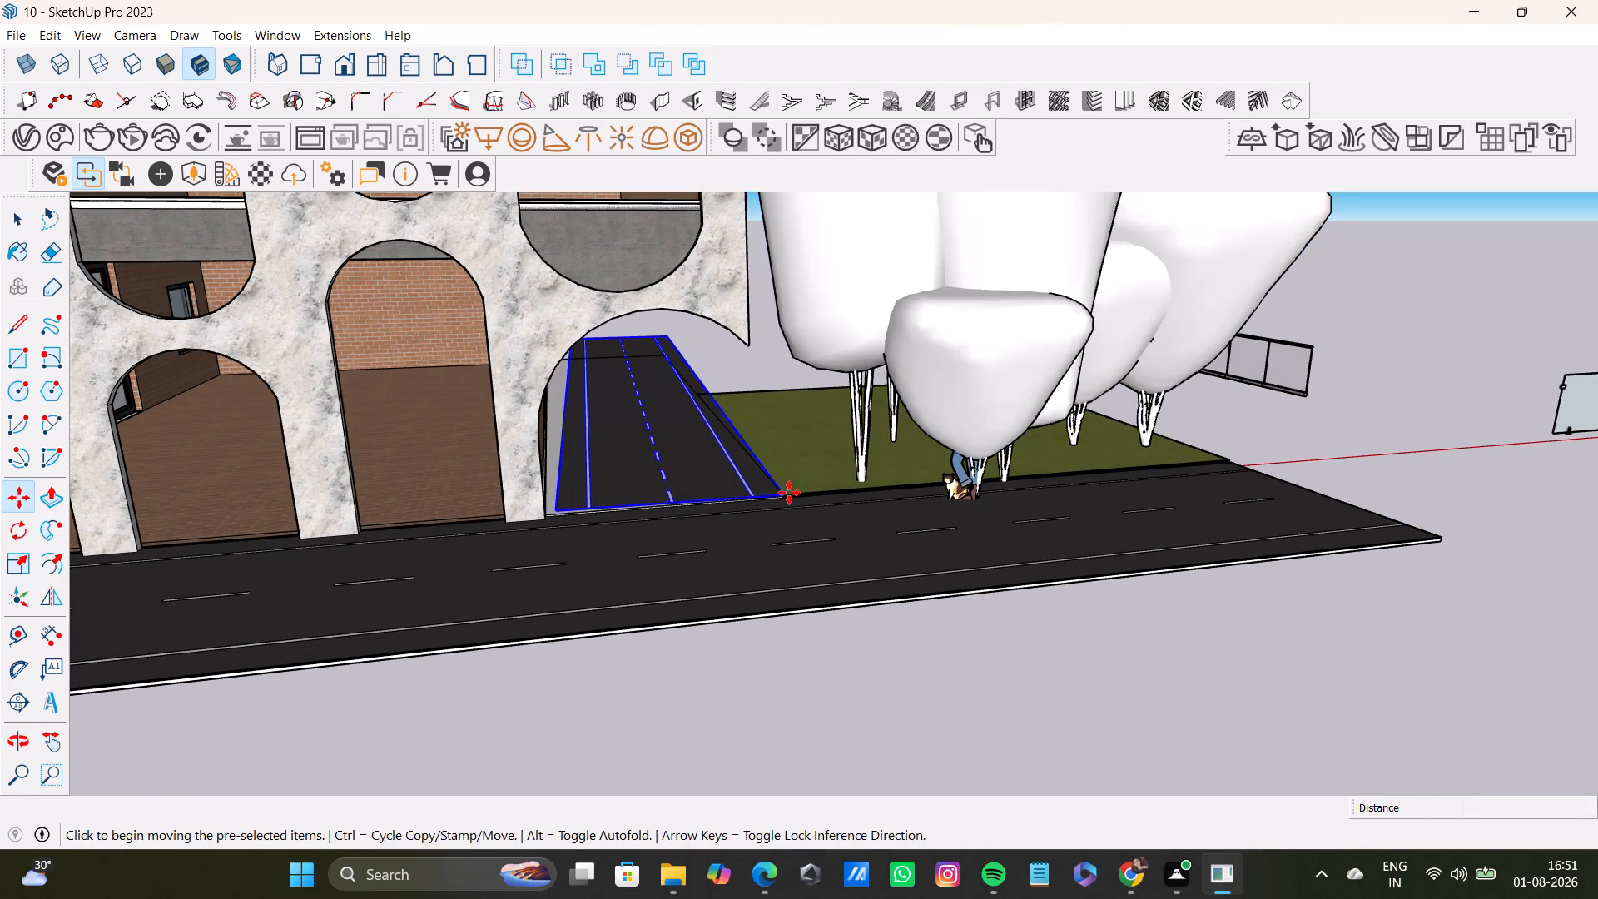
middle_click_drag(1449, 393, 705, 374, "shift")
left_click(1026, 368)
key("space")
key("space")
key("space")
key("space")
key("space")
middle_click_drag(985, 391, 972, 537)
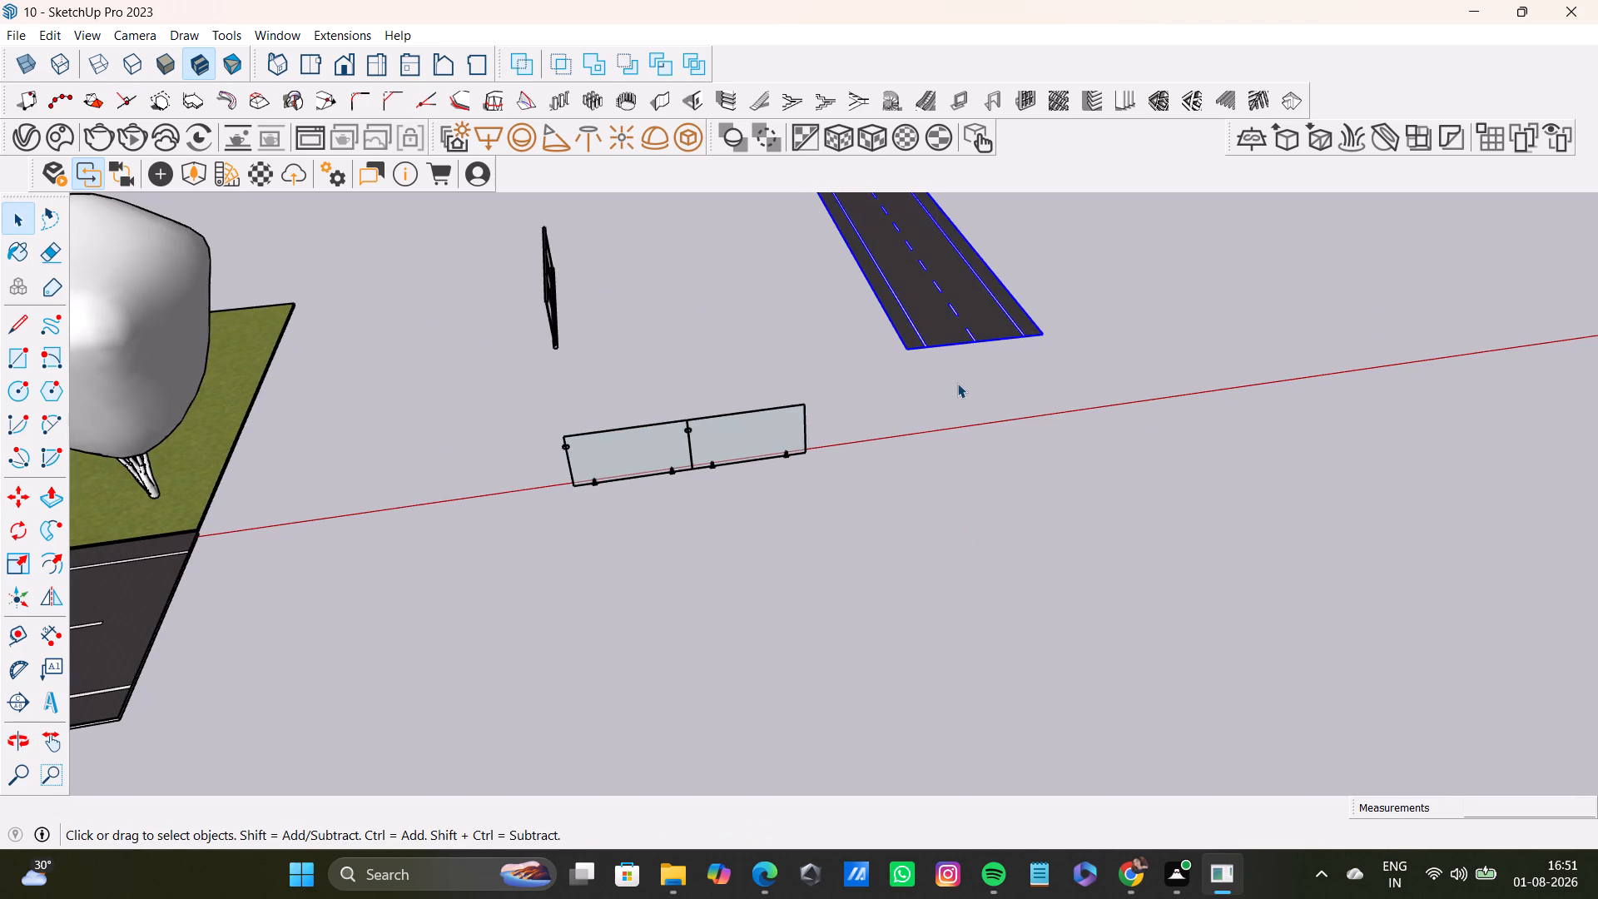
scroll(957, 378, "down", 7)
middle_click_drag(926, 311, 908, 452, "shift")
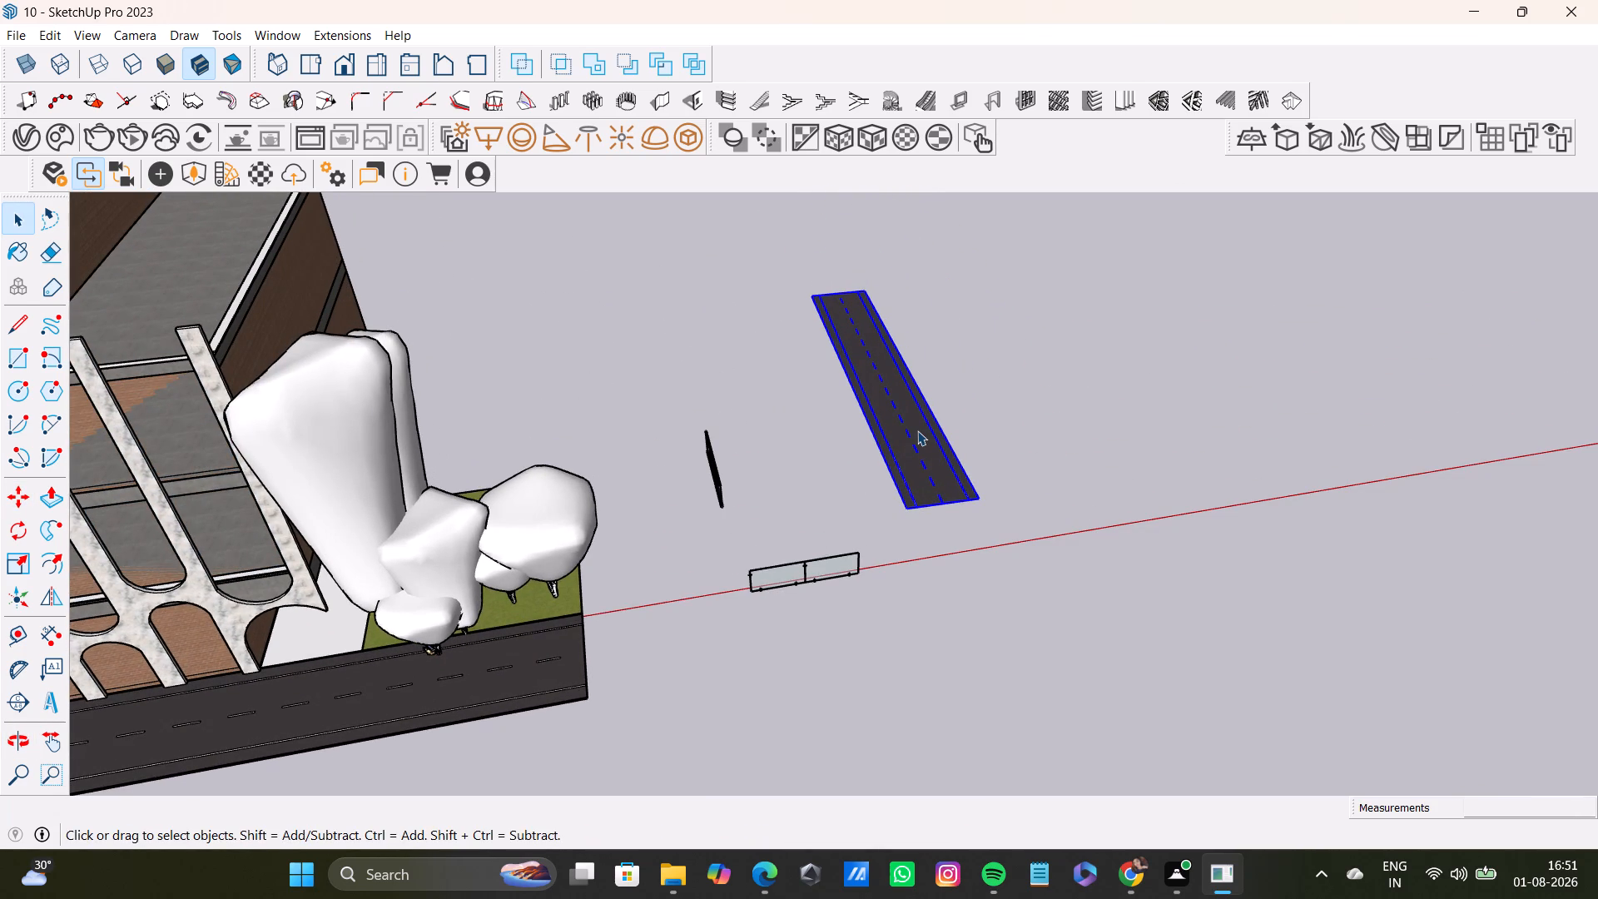
Undo the road's recent moves and rotations back to its original orientation parallel to the frontage road.
key("ctrl+z")
key("ctrl+z")
key("ctrl+z")
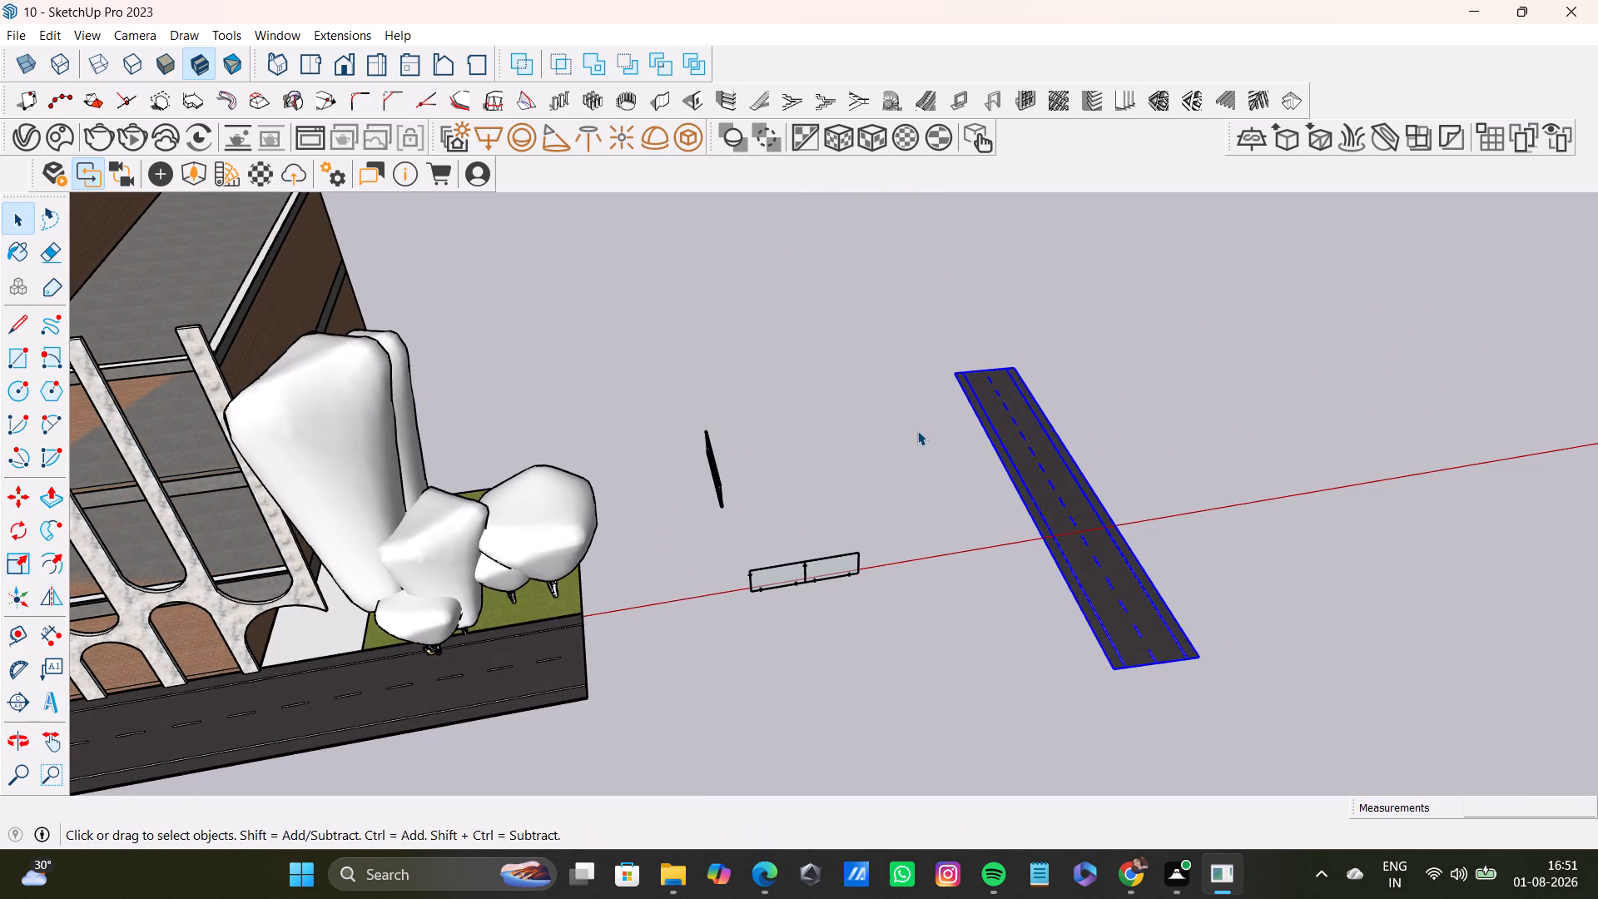
key("ctrl+z")
Rotate the road on the open ground 90 degrees horizontally about its outer corner at the end facing the building.
middle_click_drag(940, 478, 875, 407)
key("q")
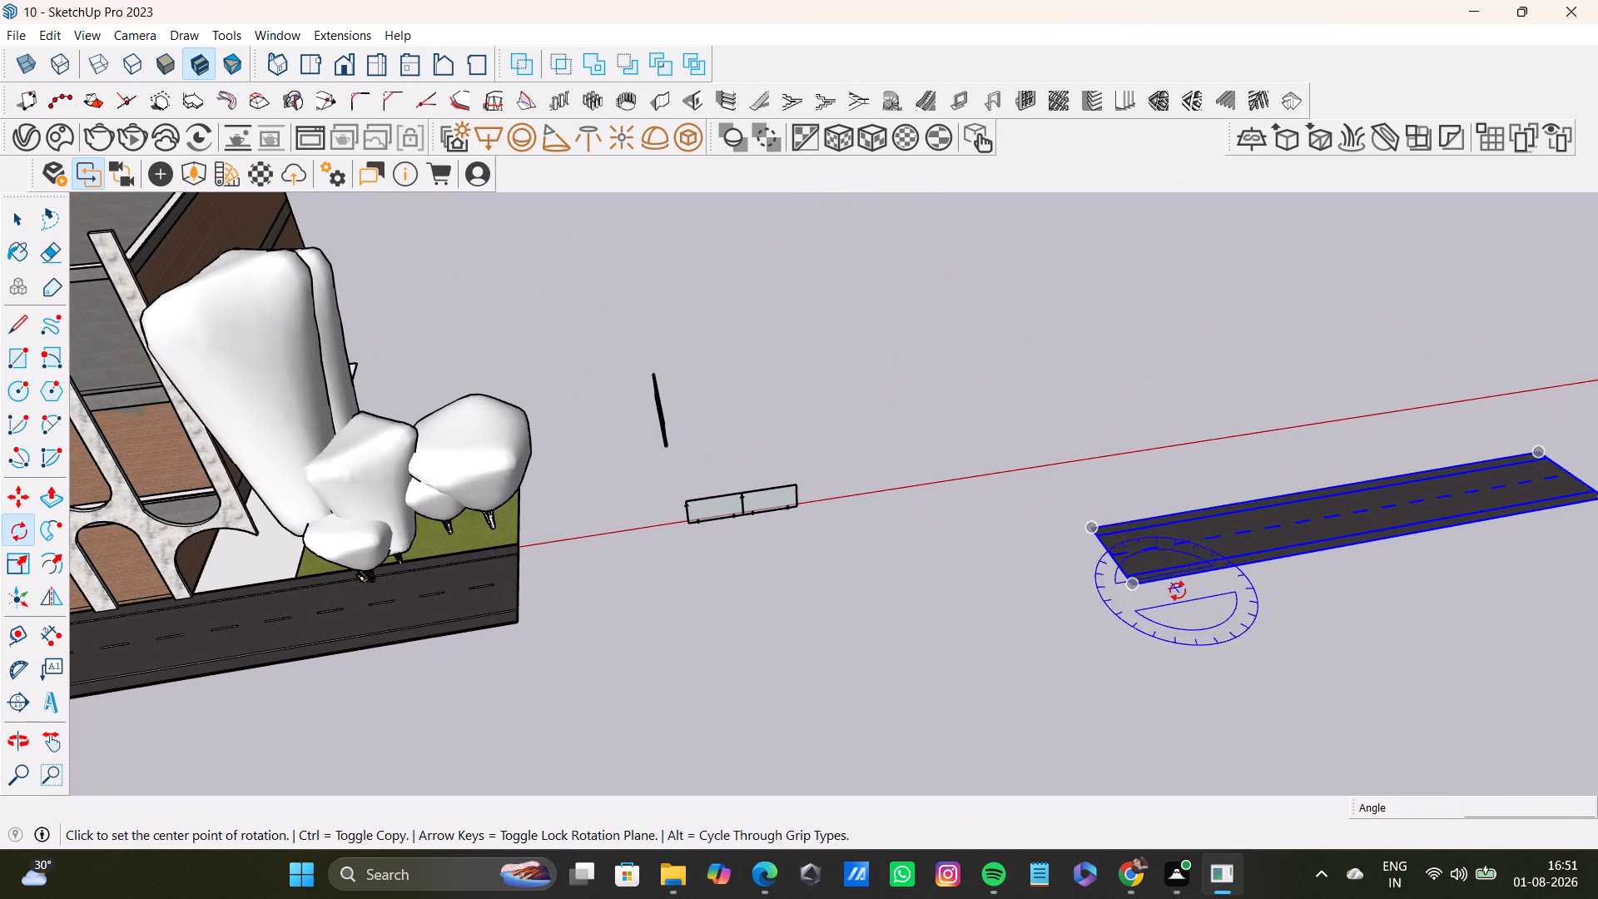
left_click(1130, 587)
left_click(1597, 496)
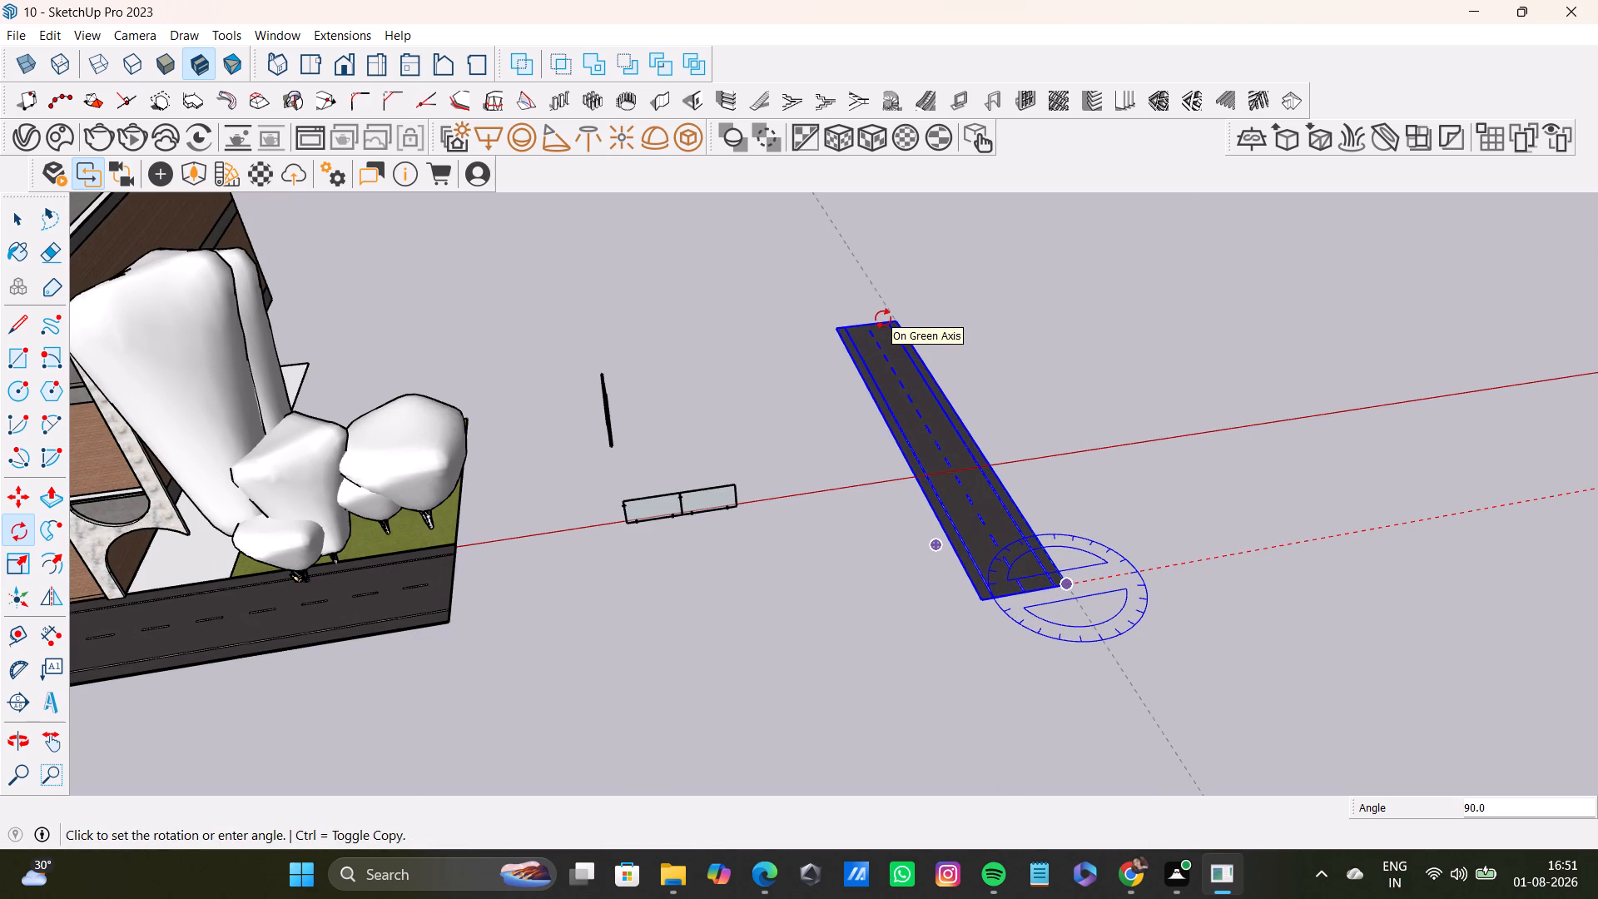
type("90")
key("Return")
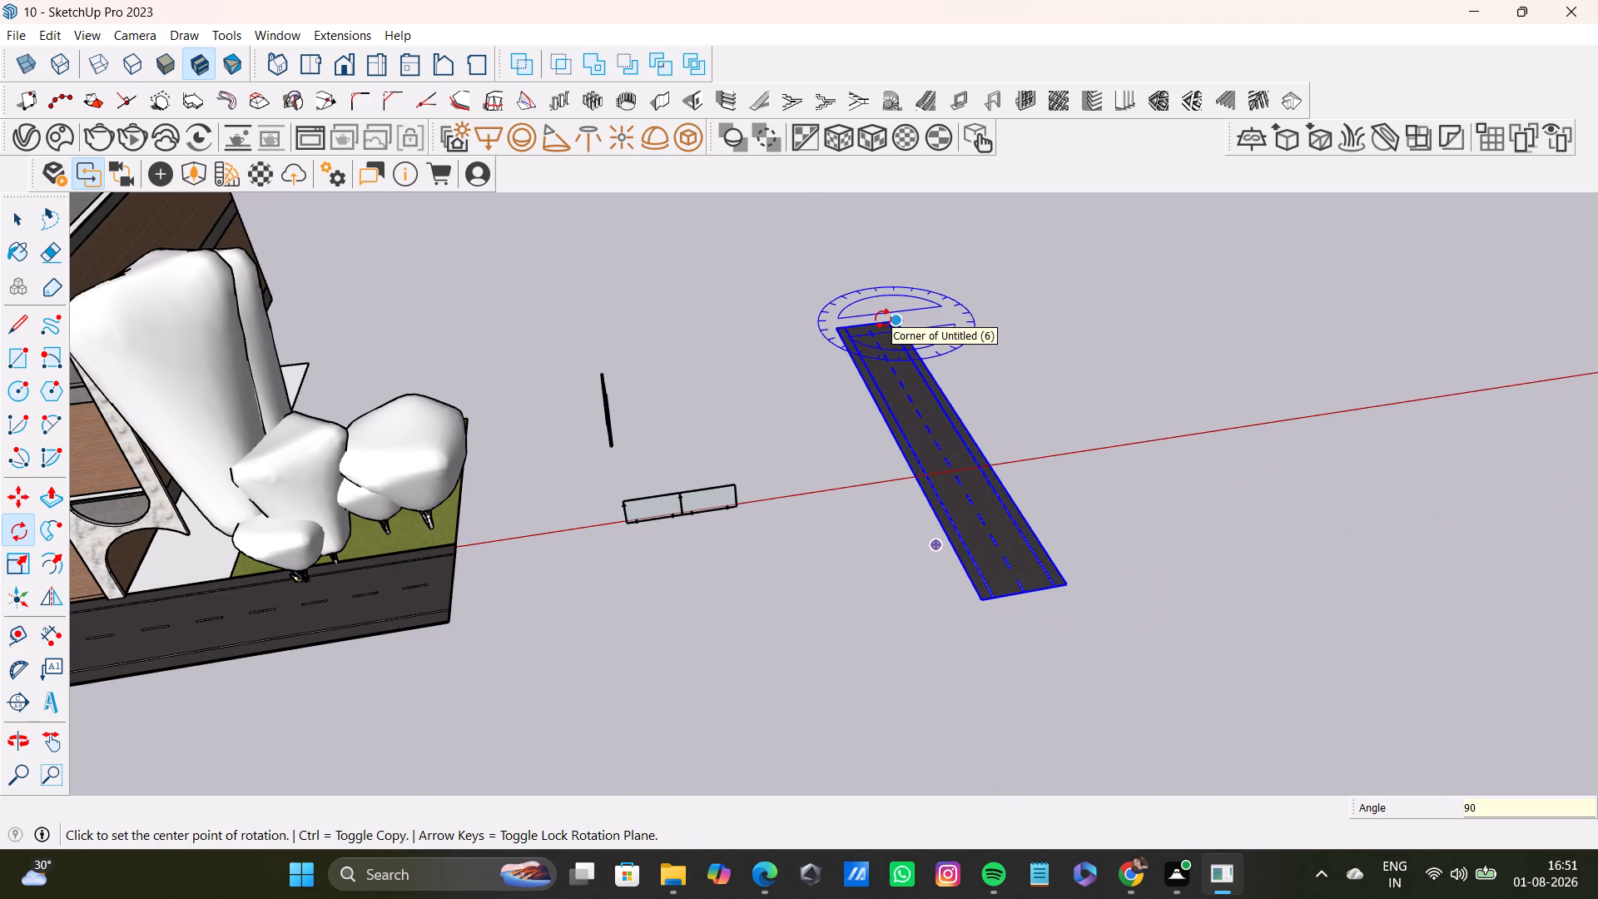
key("space")
Move the rotated road about 85' 2" onto the driveway, placing its front corner at the driveway's lawn-side front corner.
left_click(1017, 580)
key("m")
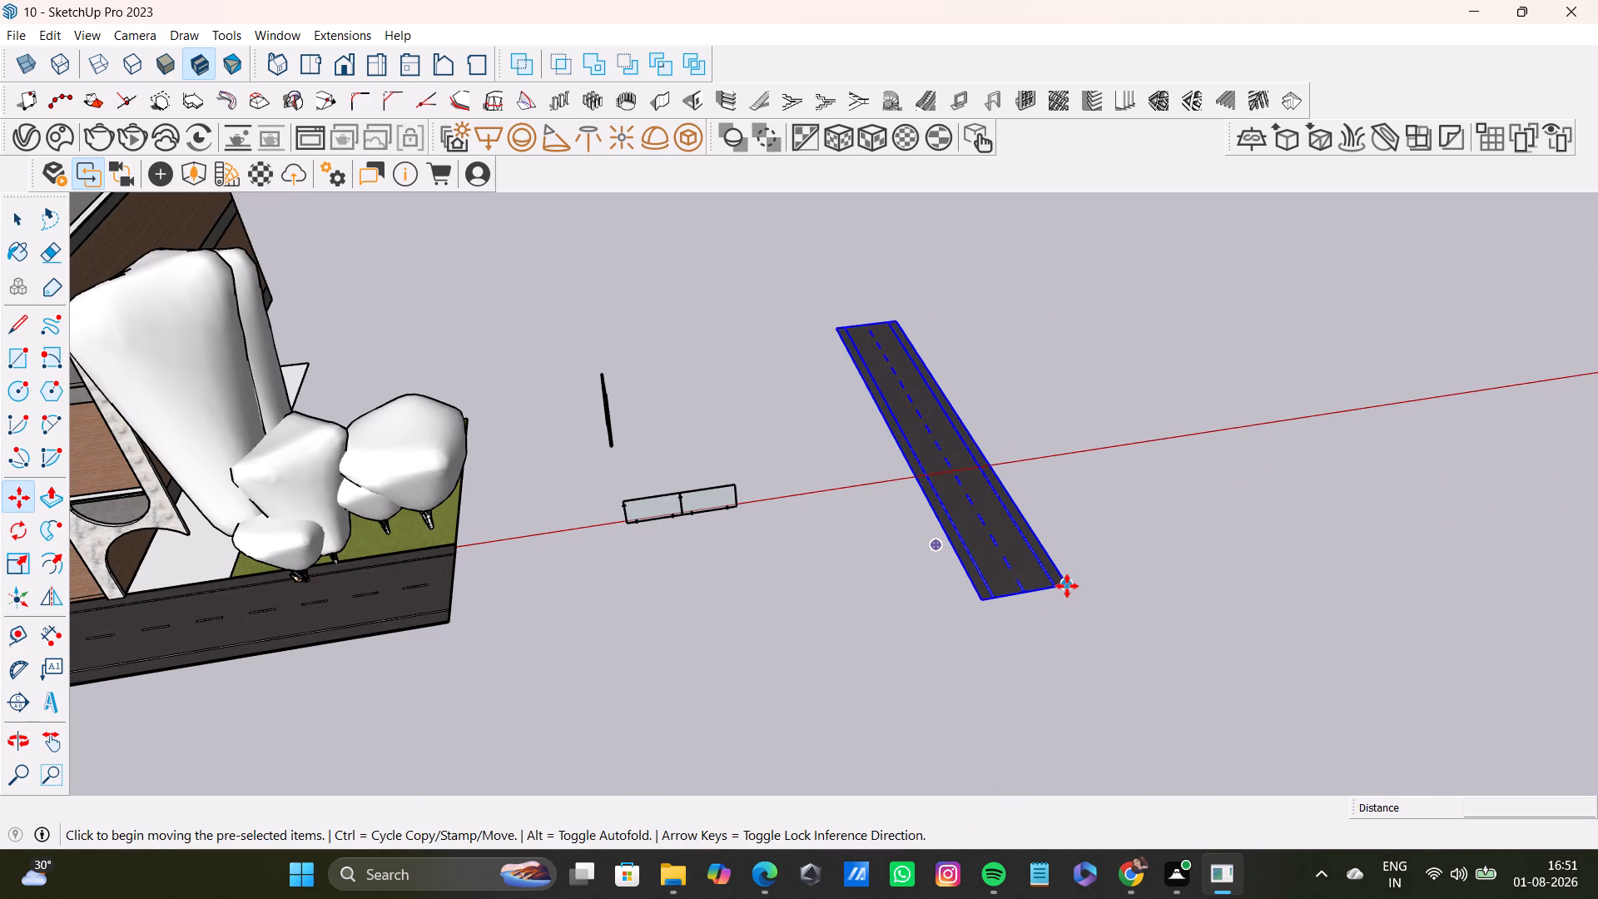
left_click(1067, 586)
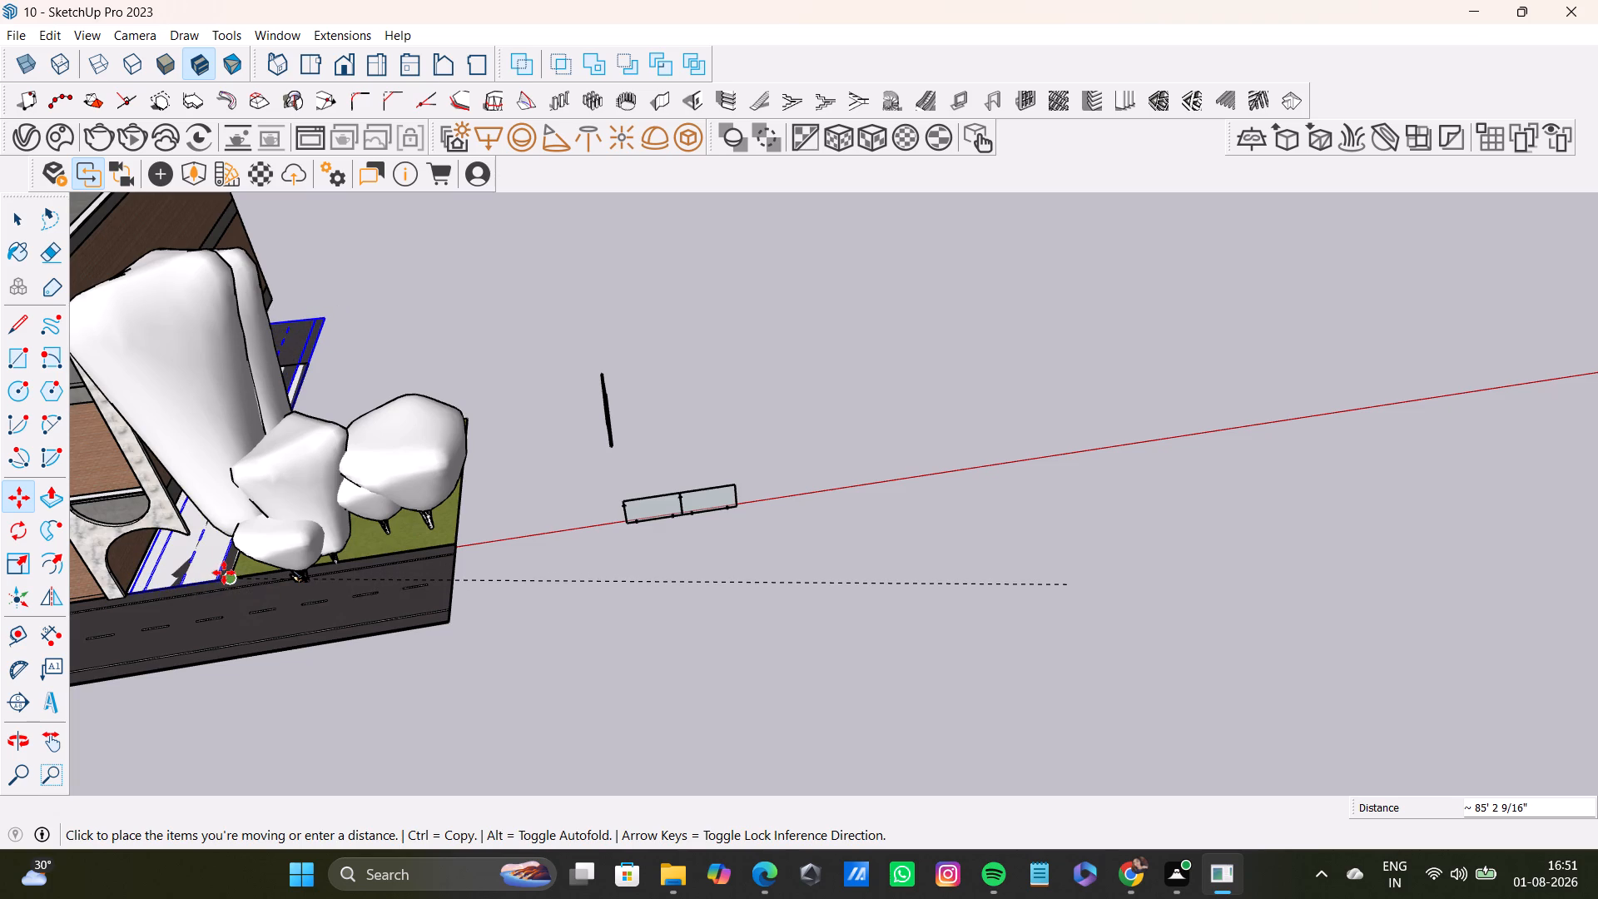
middle_click_drag(224, 572, 484, 545)
scroll(456, 550, "up", 8)
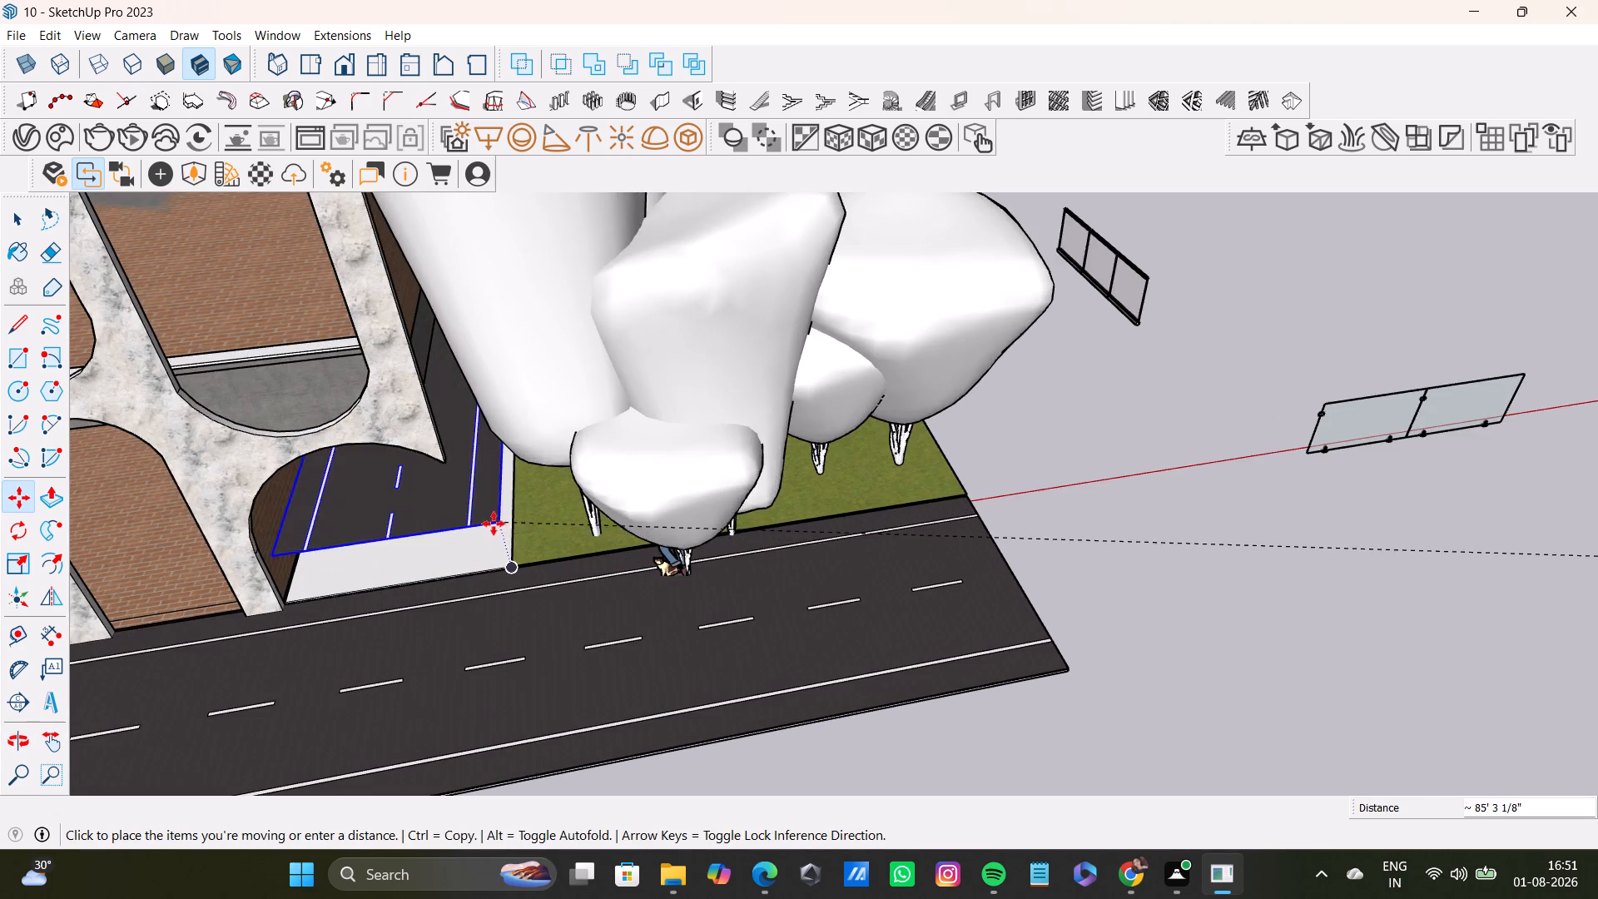
middle_click_drag(494, 524, 558, 348, "shift")
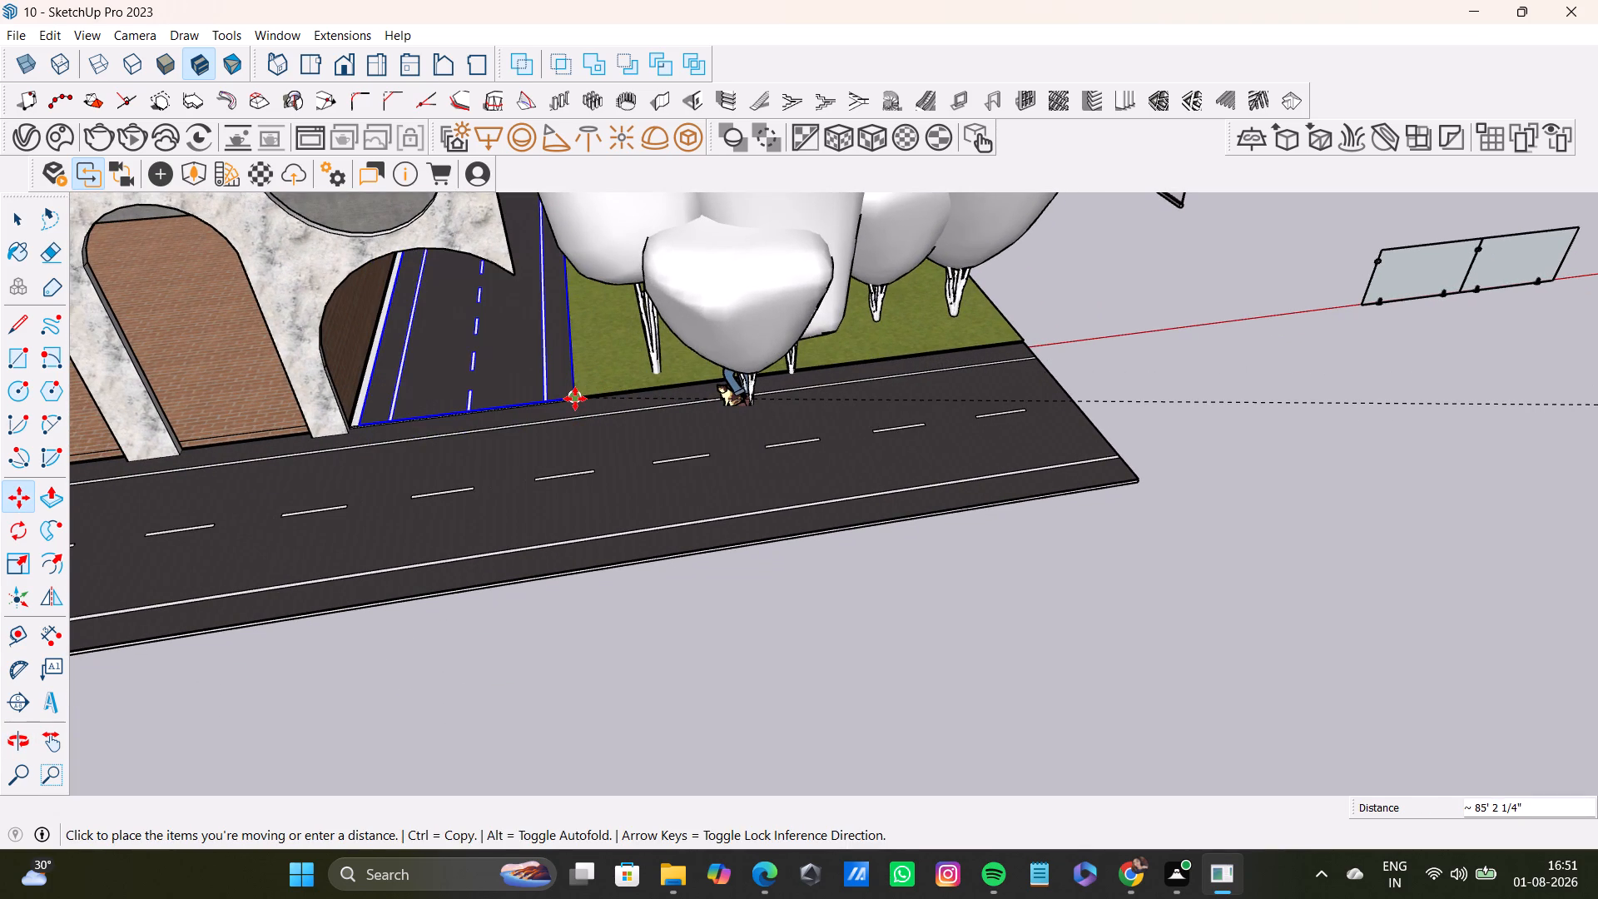
left_click(575, 399)
Nudge the driveway road about 3 5/16" toward the building from its lawn-side front corner.
middle_click_drag(588, 404, 623, 550, "shift")
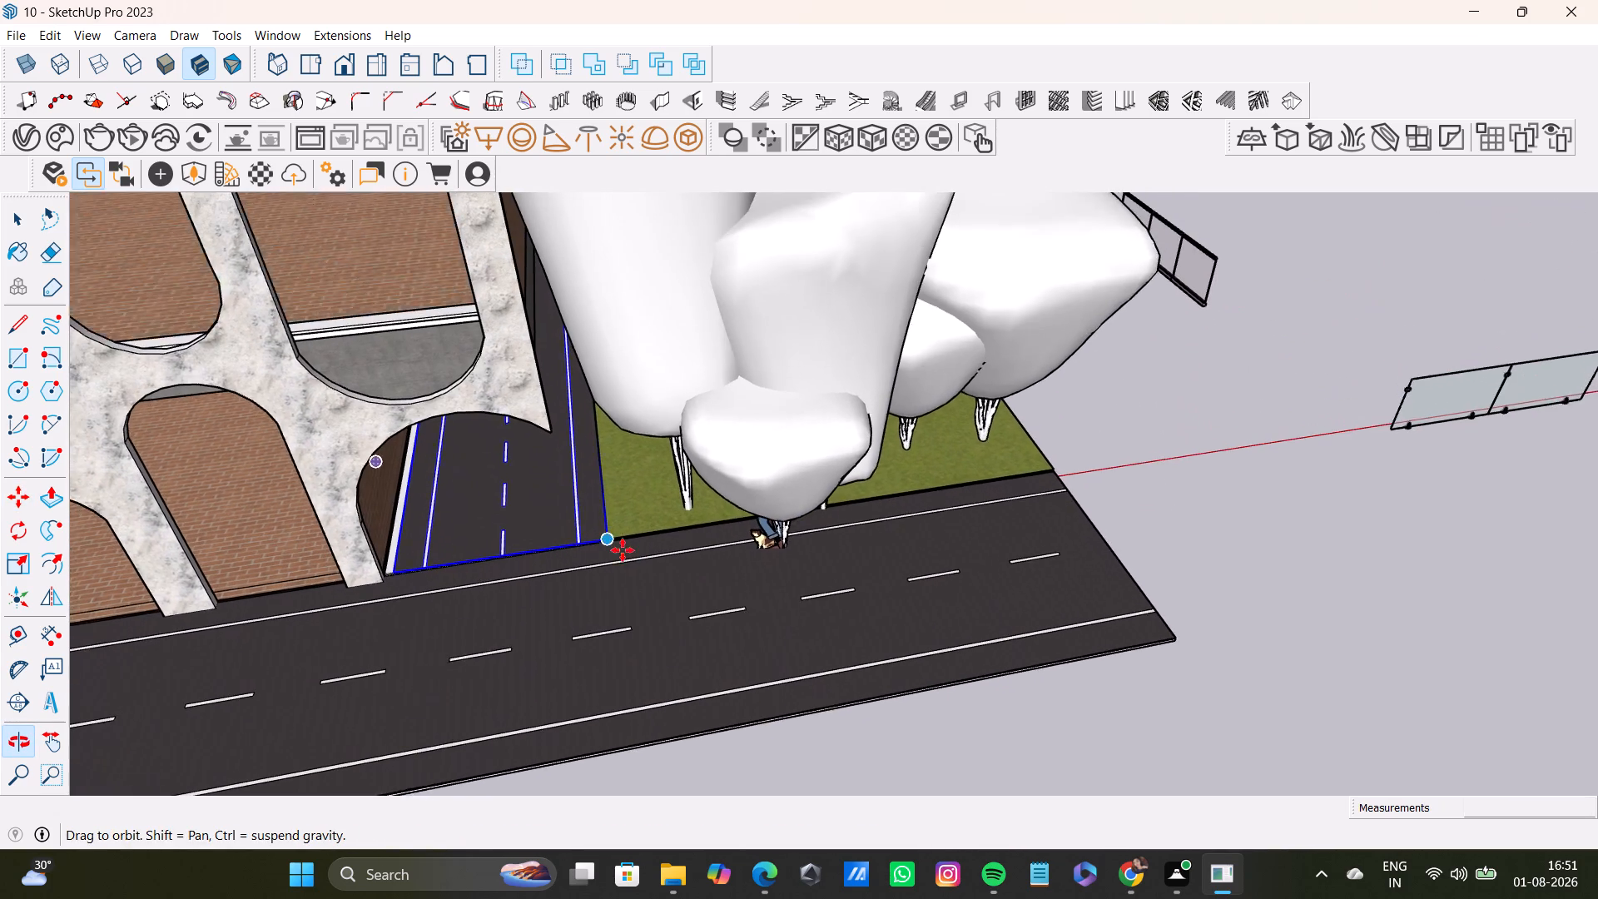
middle_click_drag(562, 416, 594, 266)
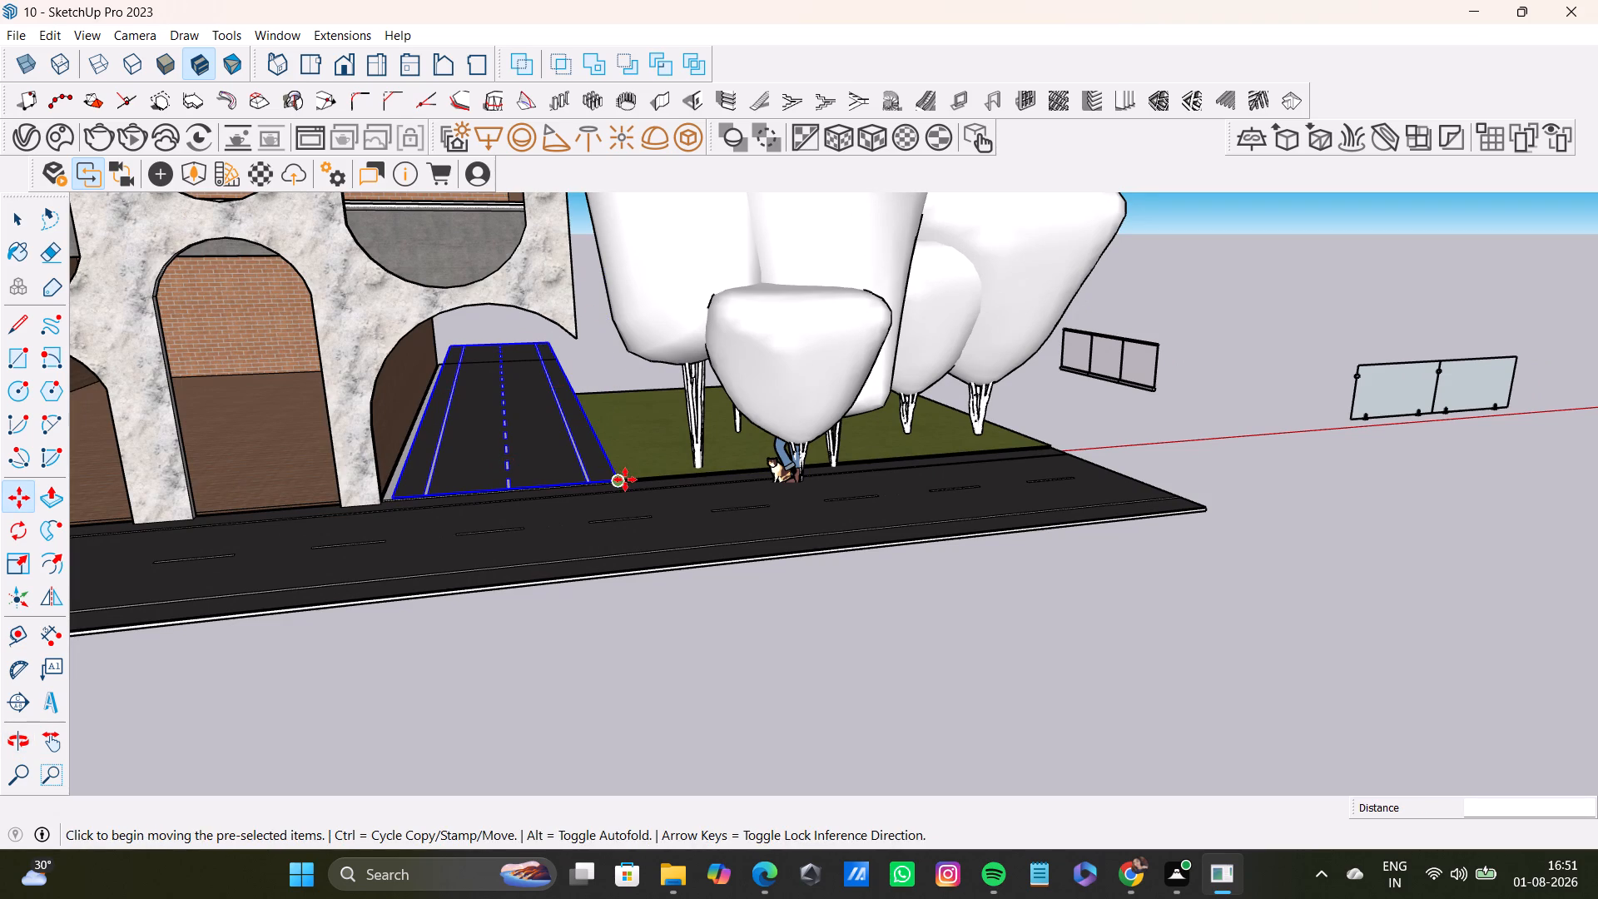
left_click(625, 479)
left_click(611, 476)
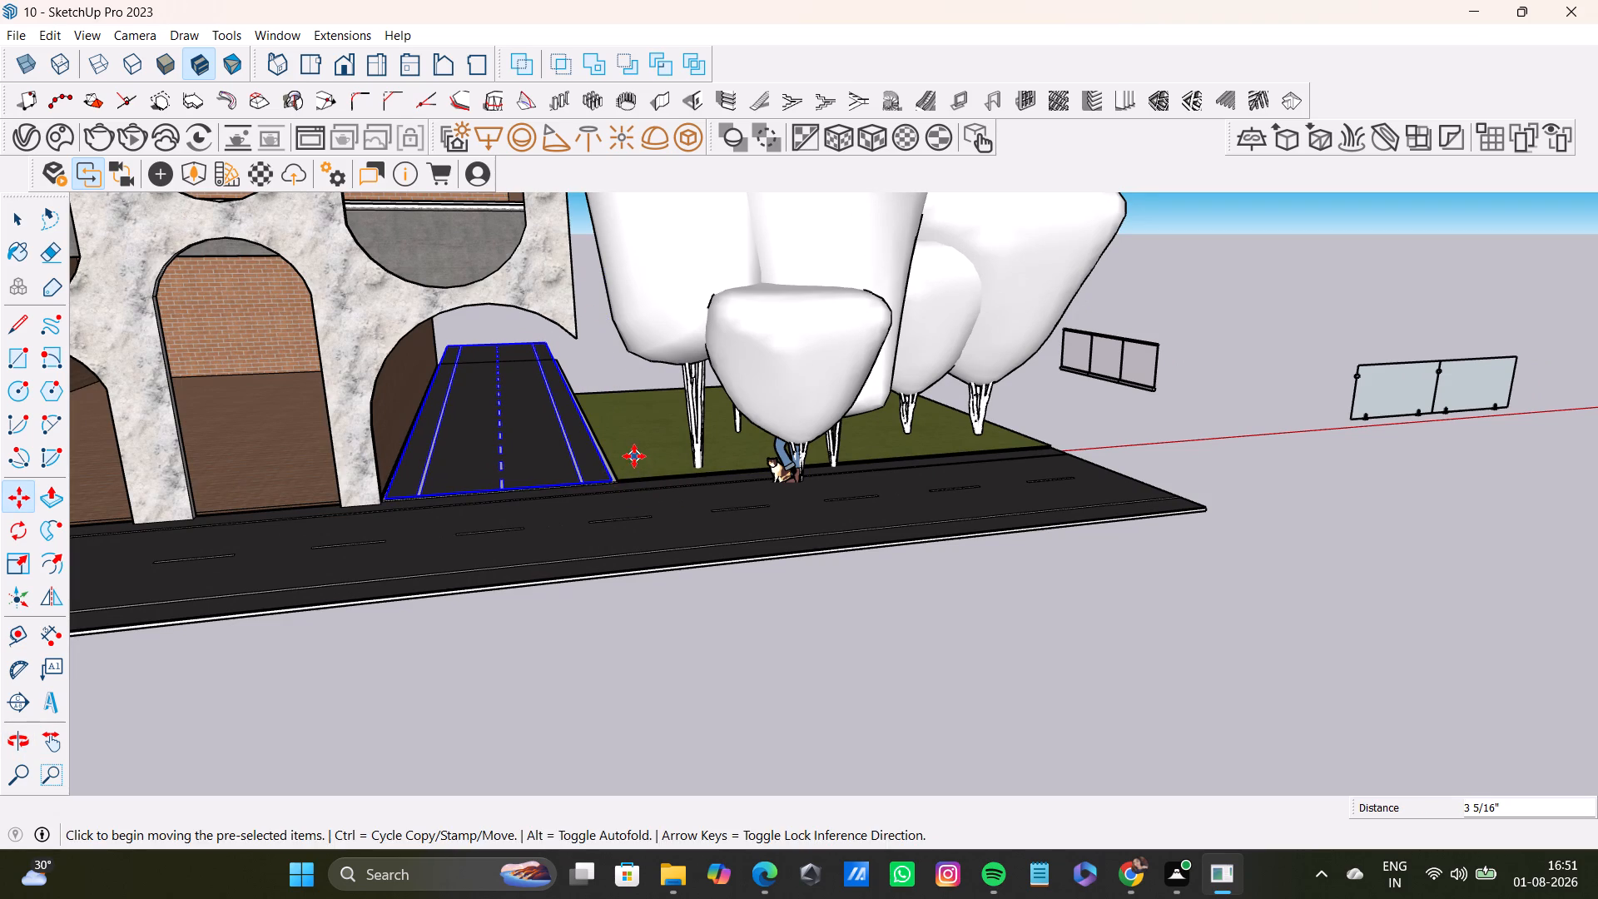
Scale the driveway road uniformly to about 0.93 and stretch its width toward the building by about 1.07.
key("s")
left_click(449, 341)
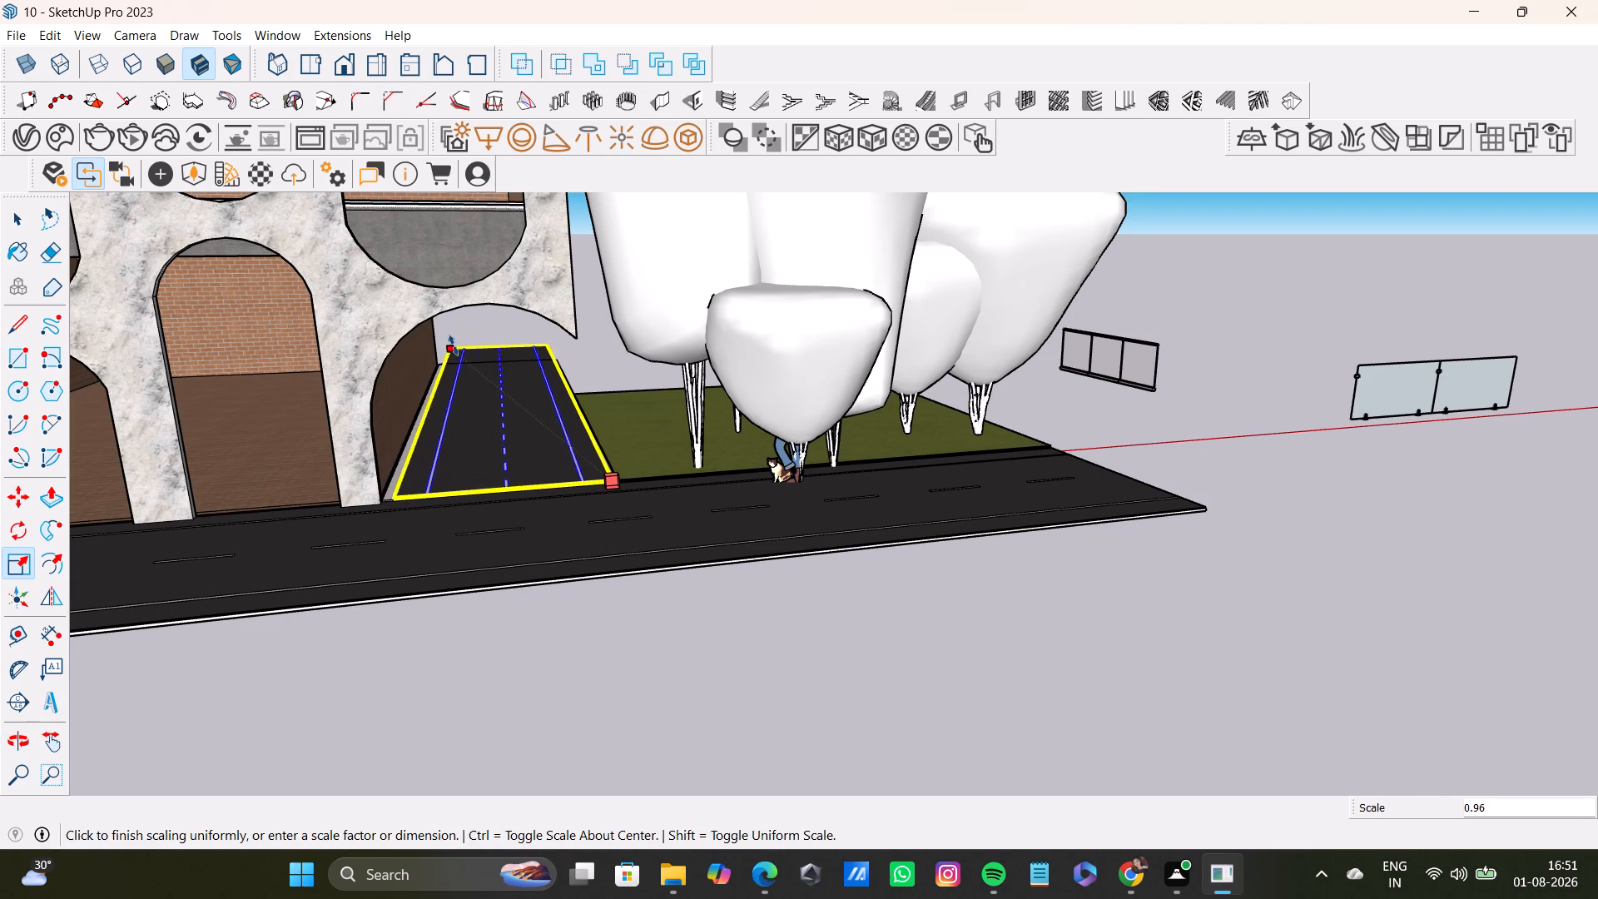
left_click(455, 348)
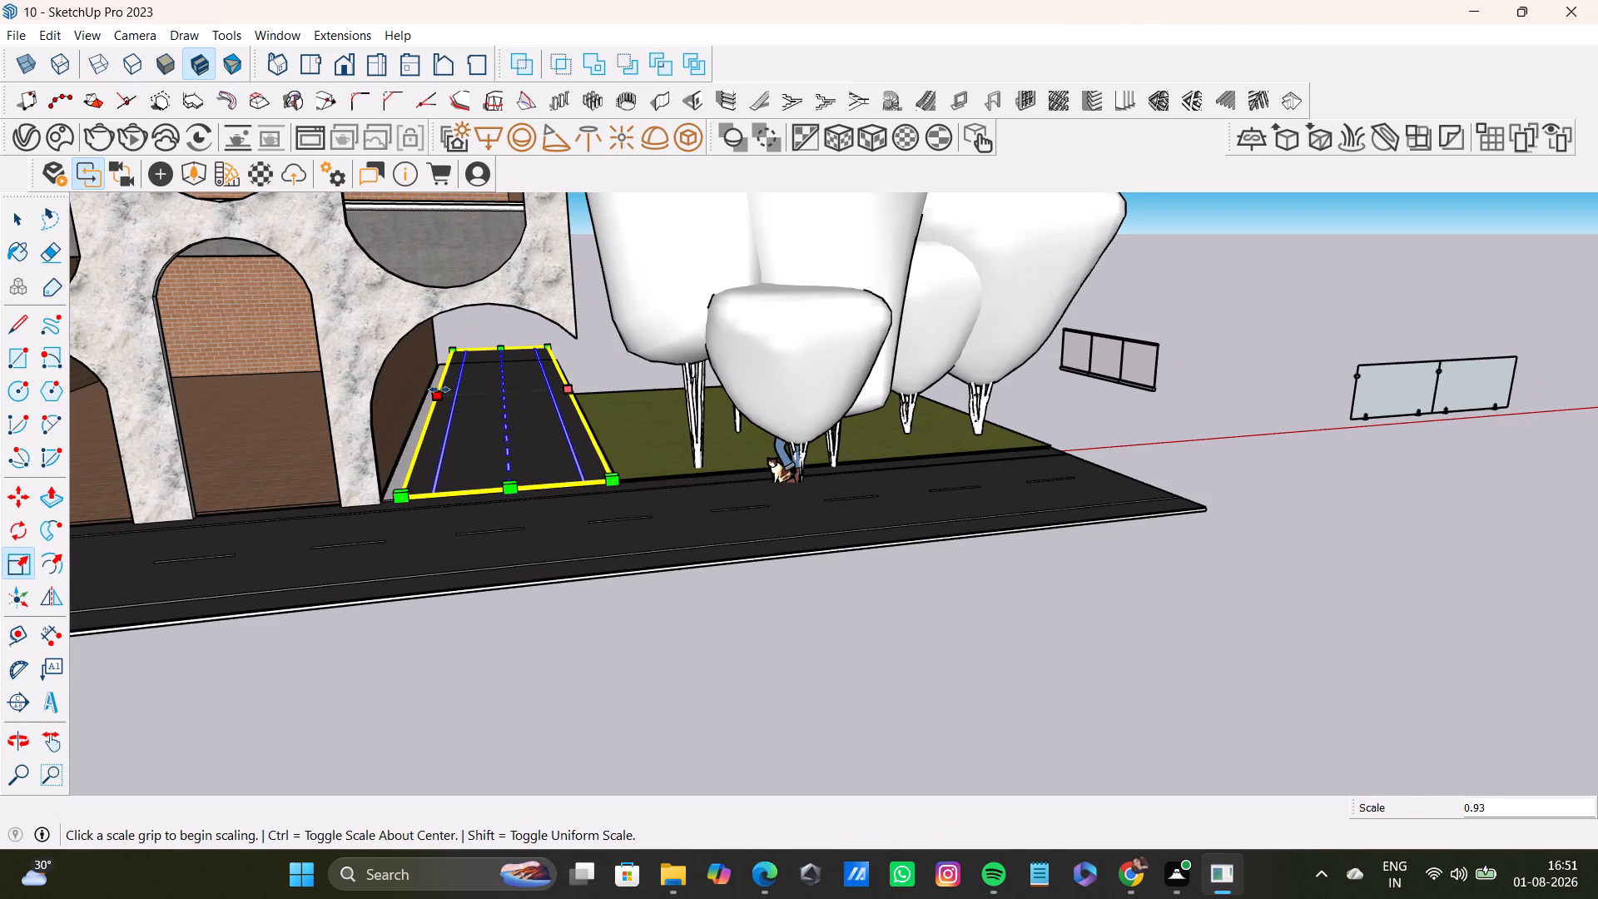
left_click(438, 390)
left_click(429, 386)
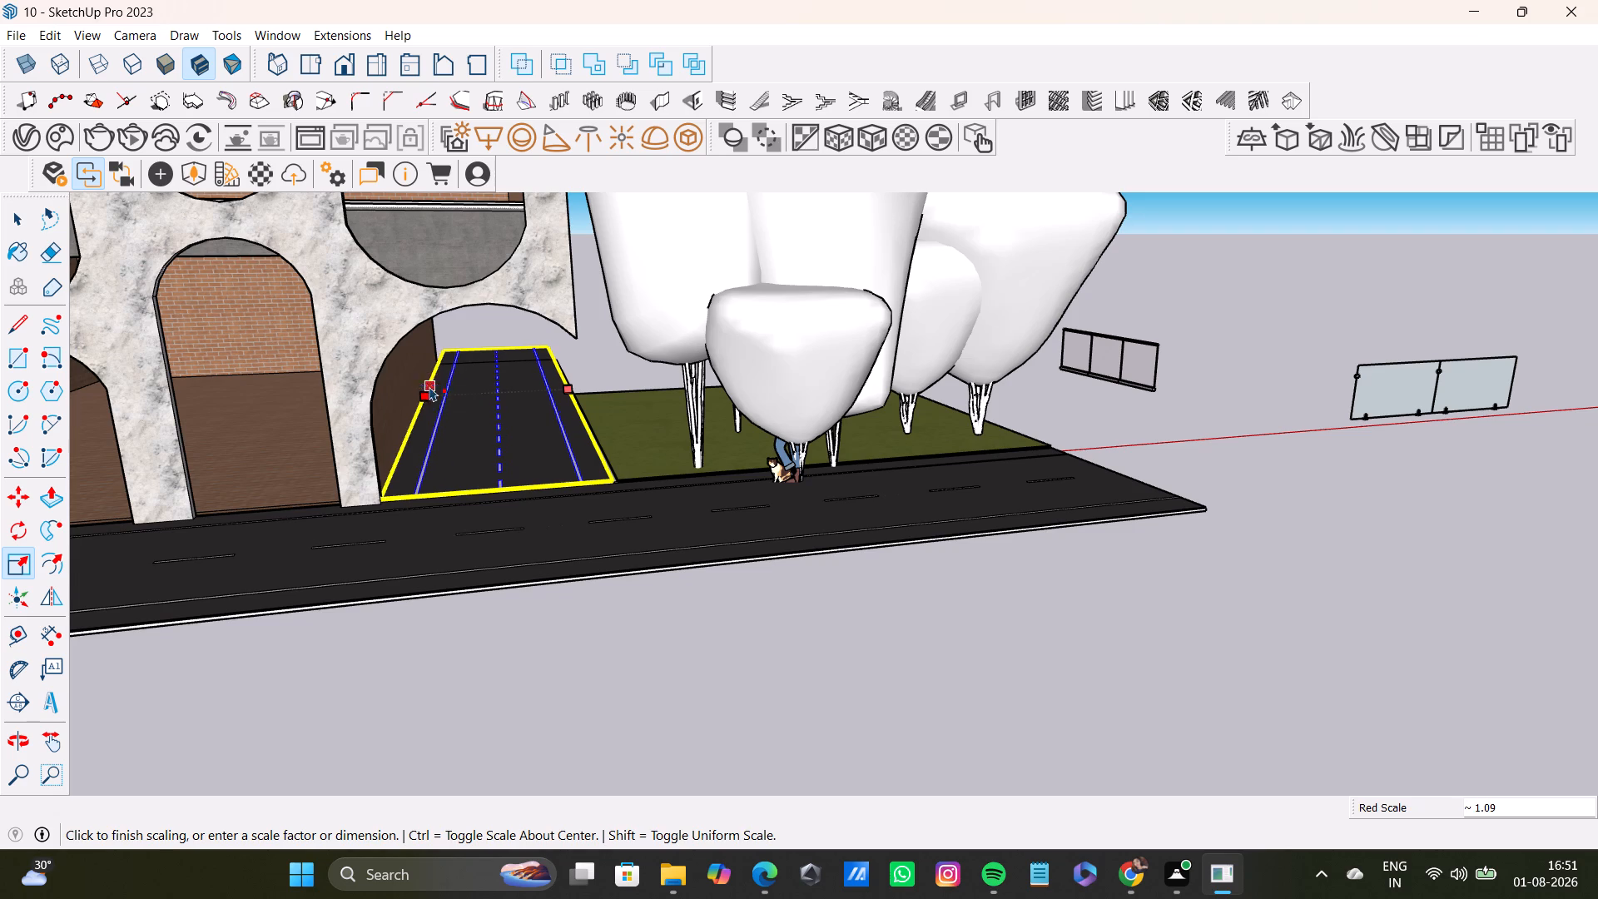
left_click(441, 396)
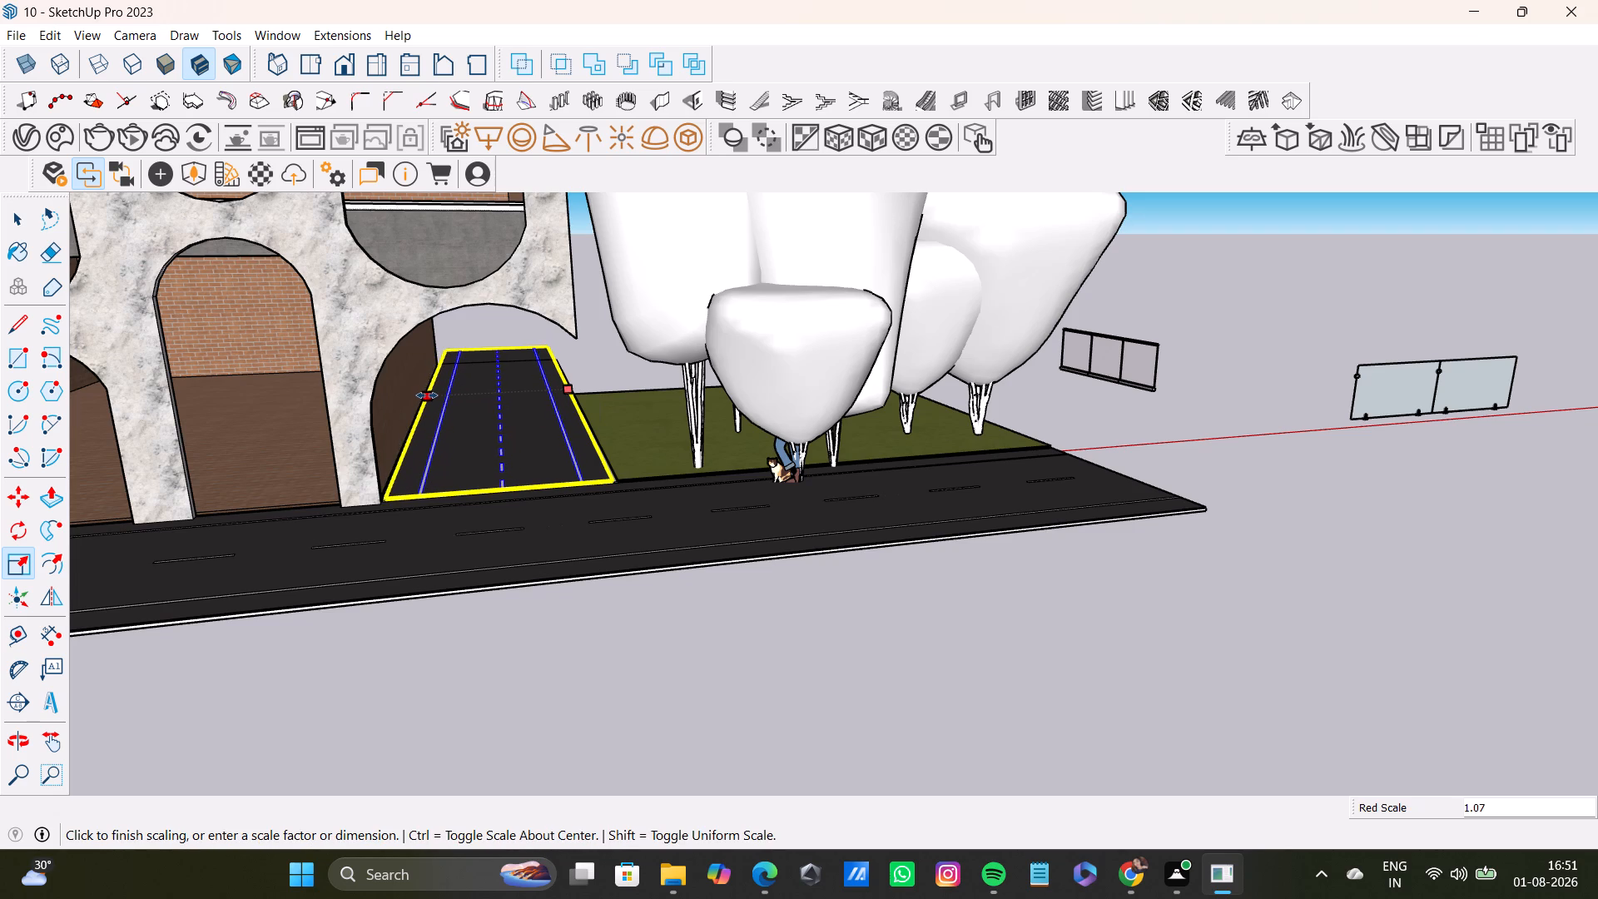
left_click(427, 395)
Scale the driveway road's length to about 0.85, pulling its rear end in to the driveway slab's rear edge.
middle_click_drag(664, 429, 155, 407)
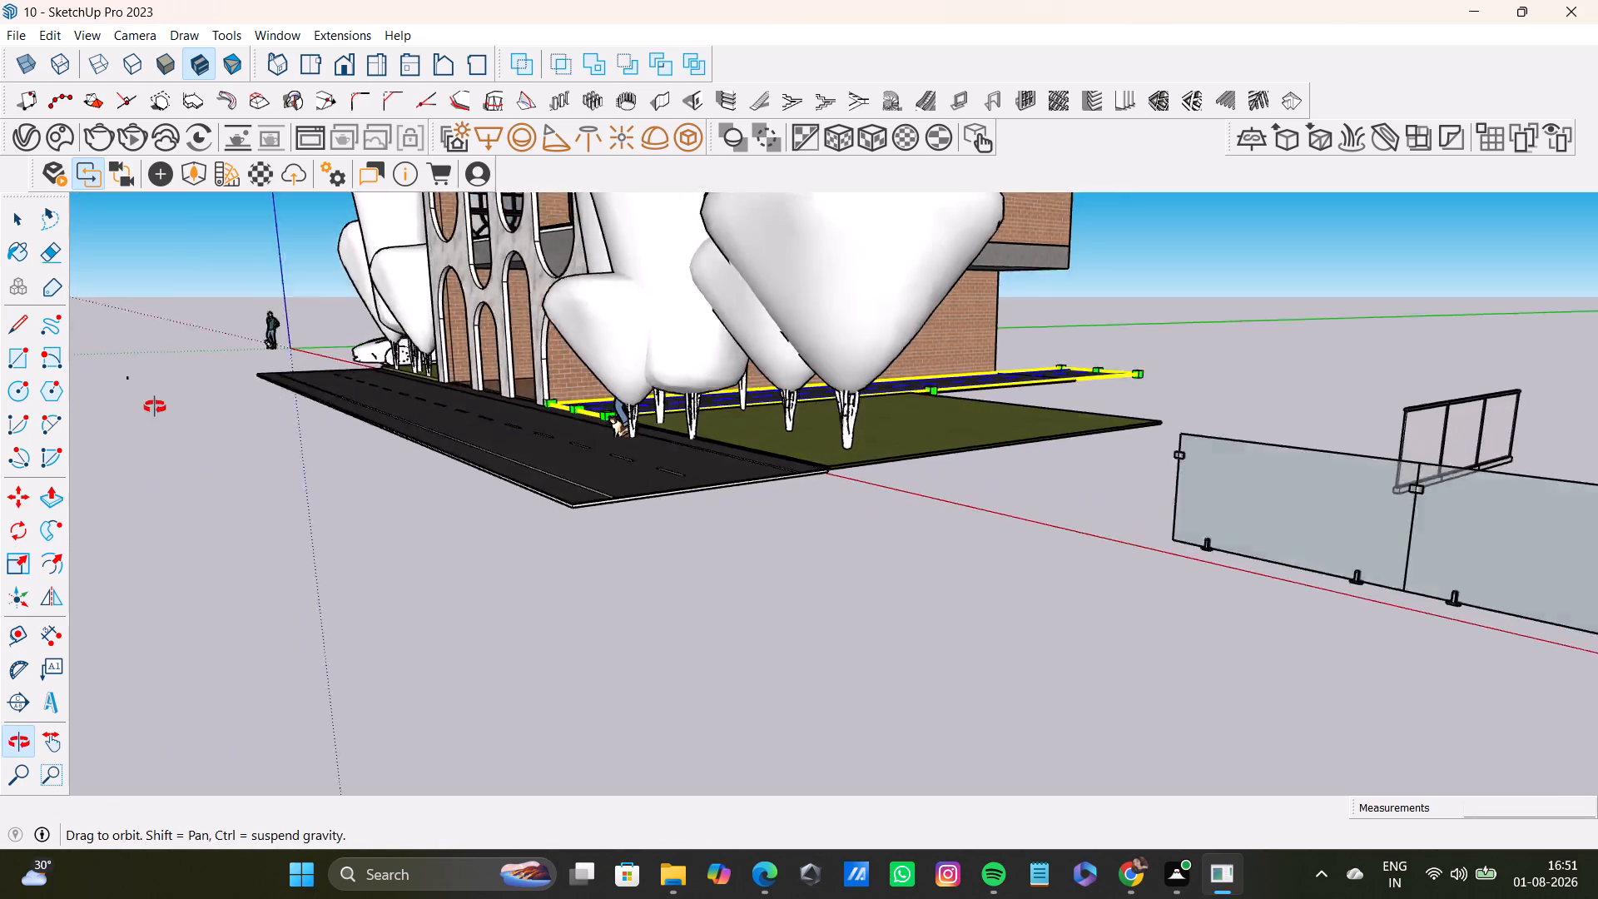
middle_click_drag(155, 407, 131, 415)
middle_click_drag(1042, 442, 1082, 628)
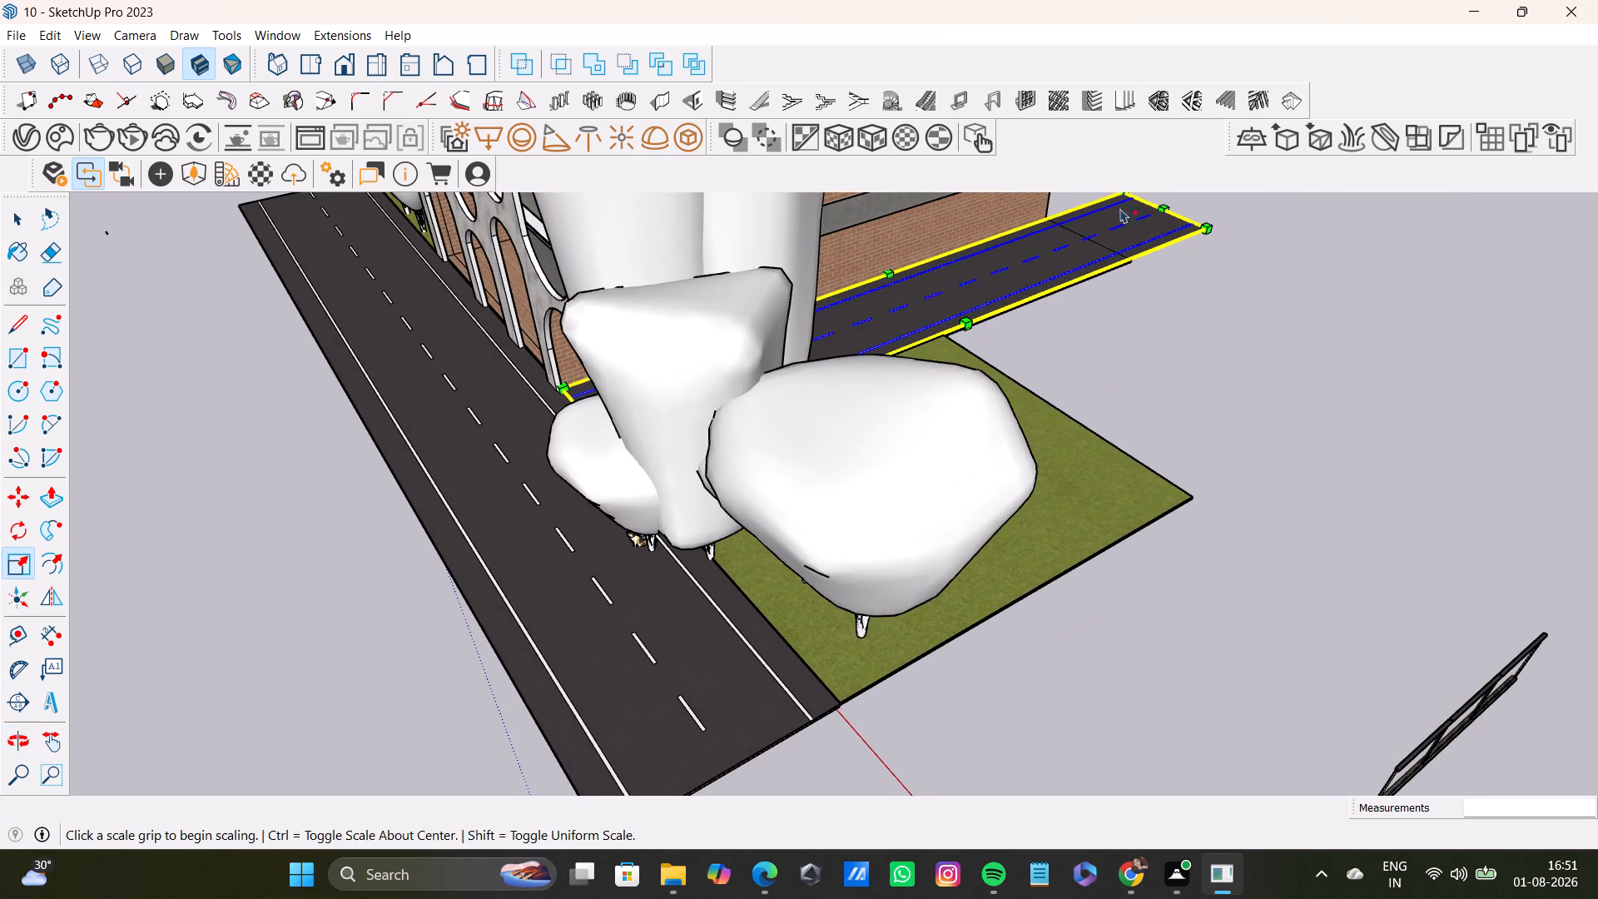
left_click(1159, 211)
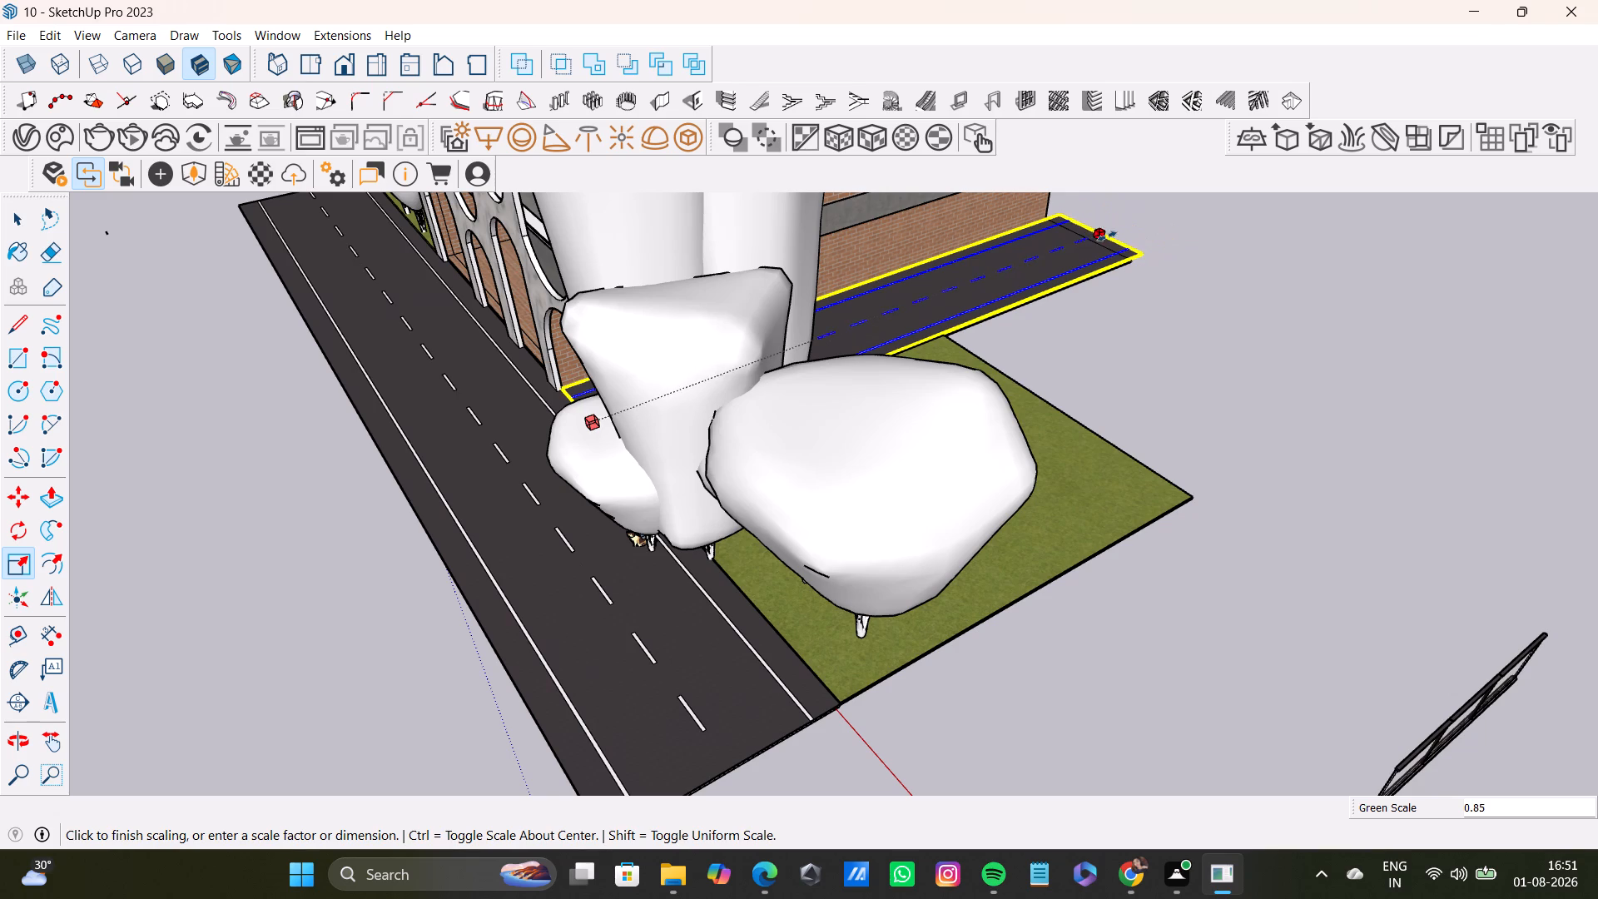
left_click(1094, 241)
Nudge the driveway road by its rear lawn-side corner toward the slab's matching rear corner.
middle_click_drag(1168, 325, 1059, 286)
scroll(1241, 378, "up", 6)
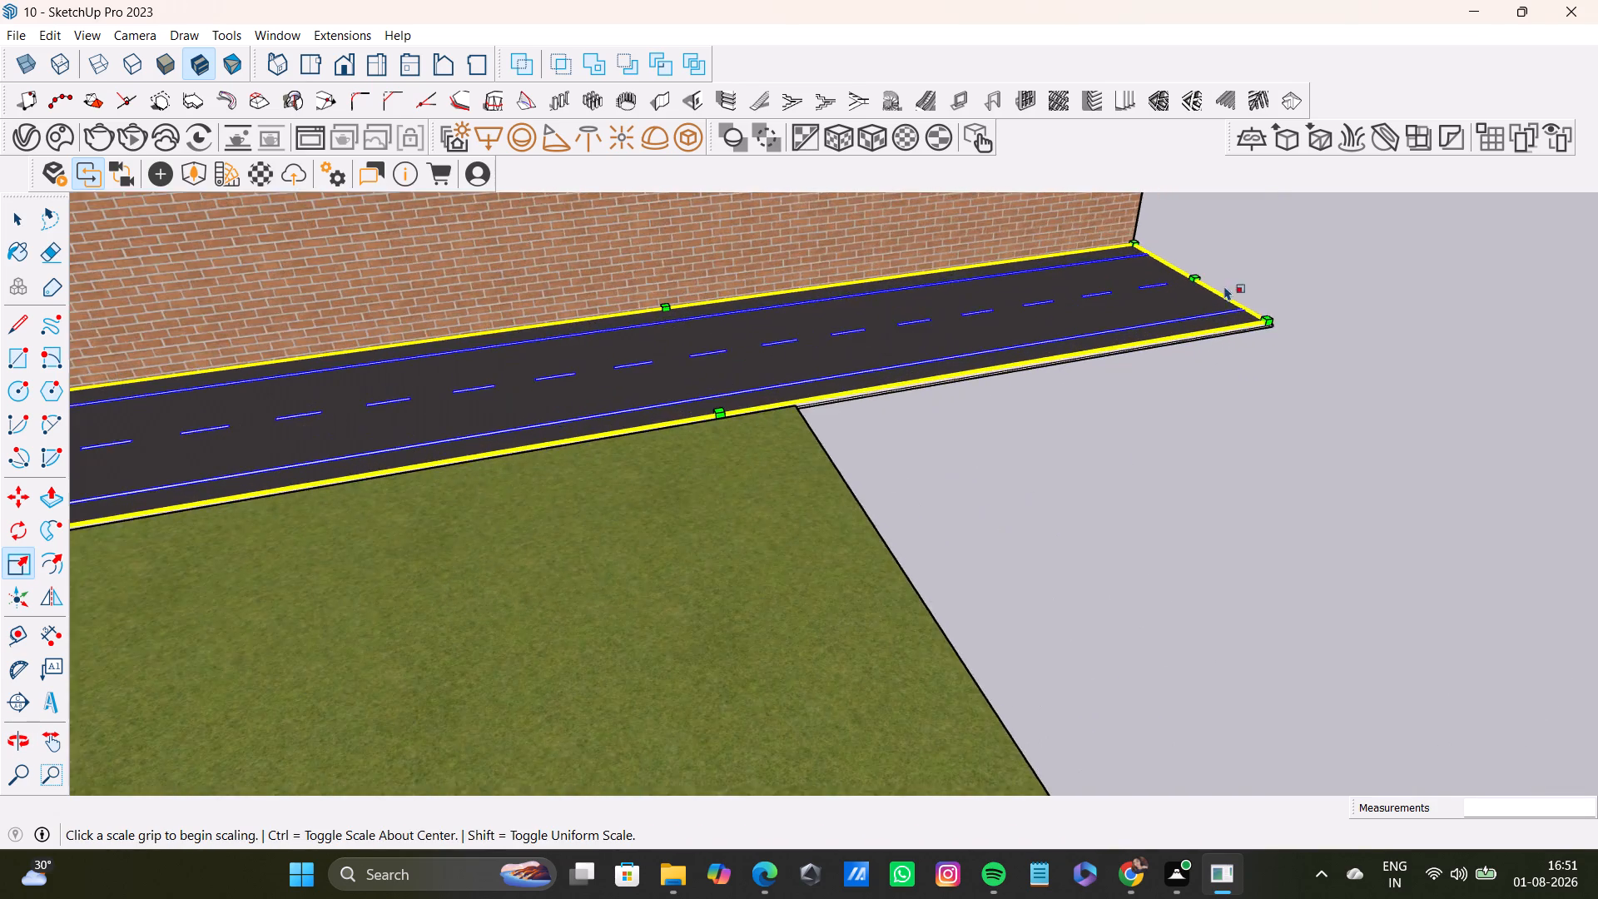
scroll(1224, 286, "up", 10)
middle_click_drag(1221, 332, 1213, 300)
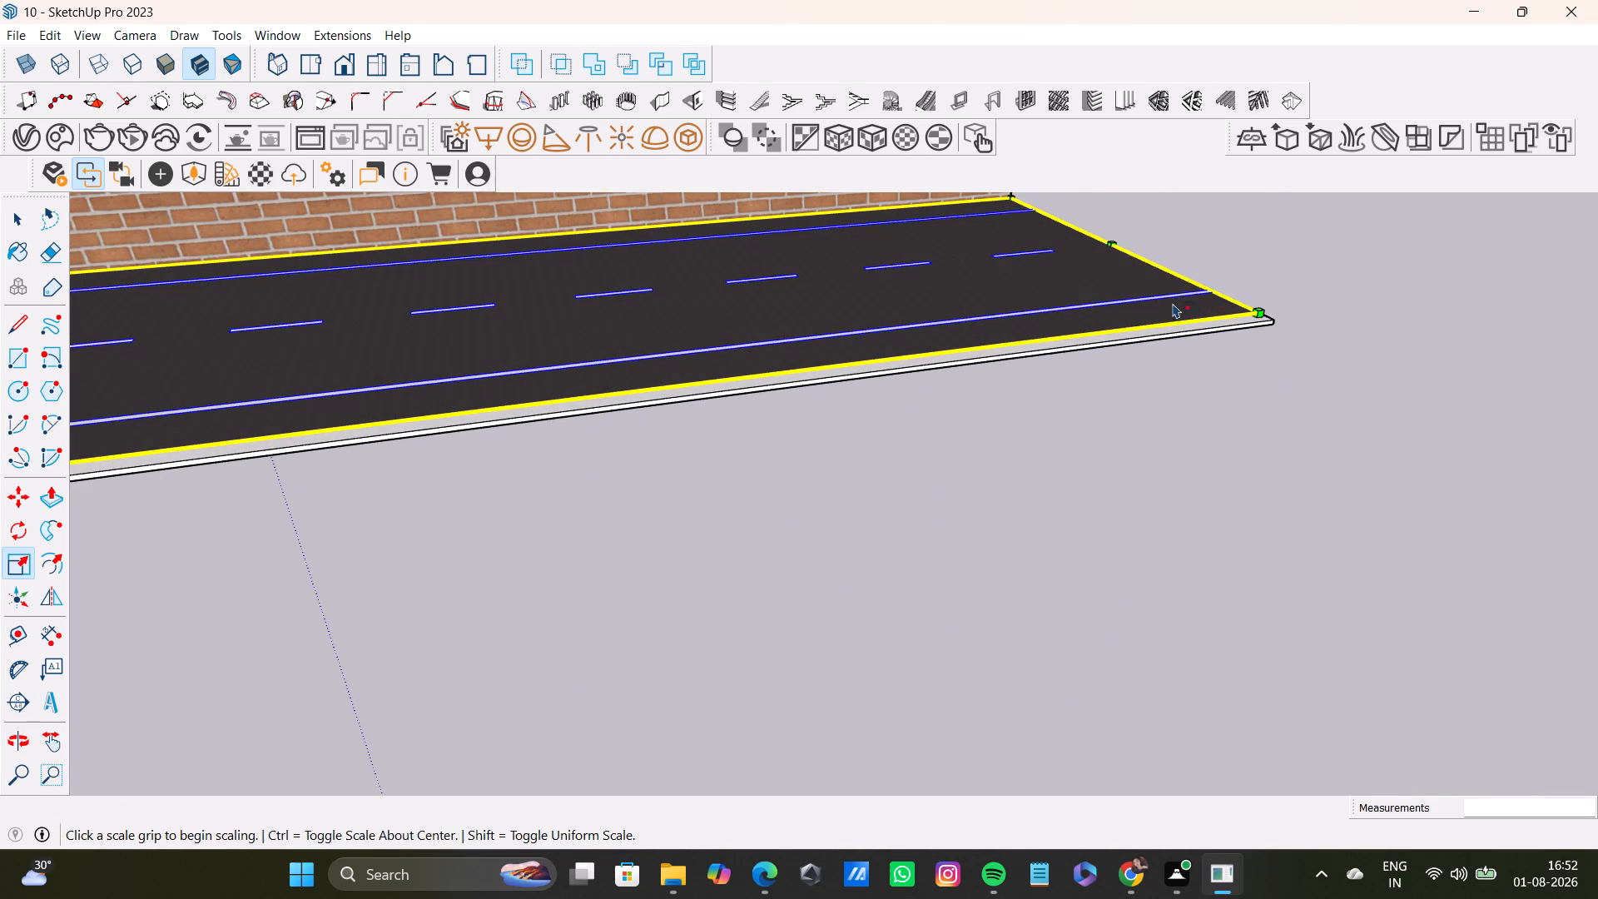
left_click(1173, 303)
left_click(1417, 388)
left_click(1063, 327)
key("space")
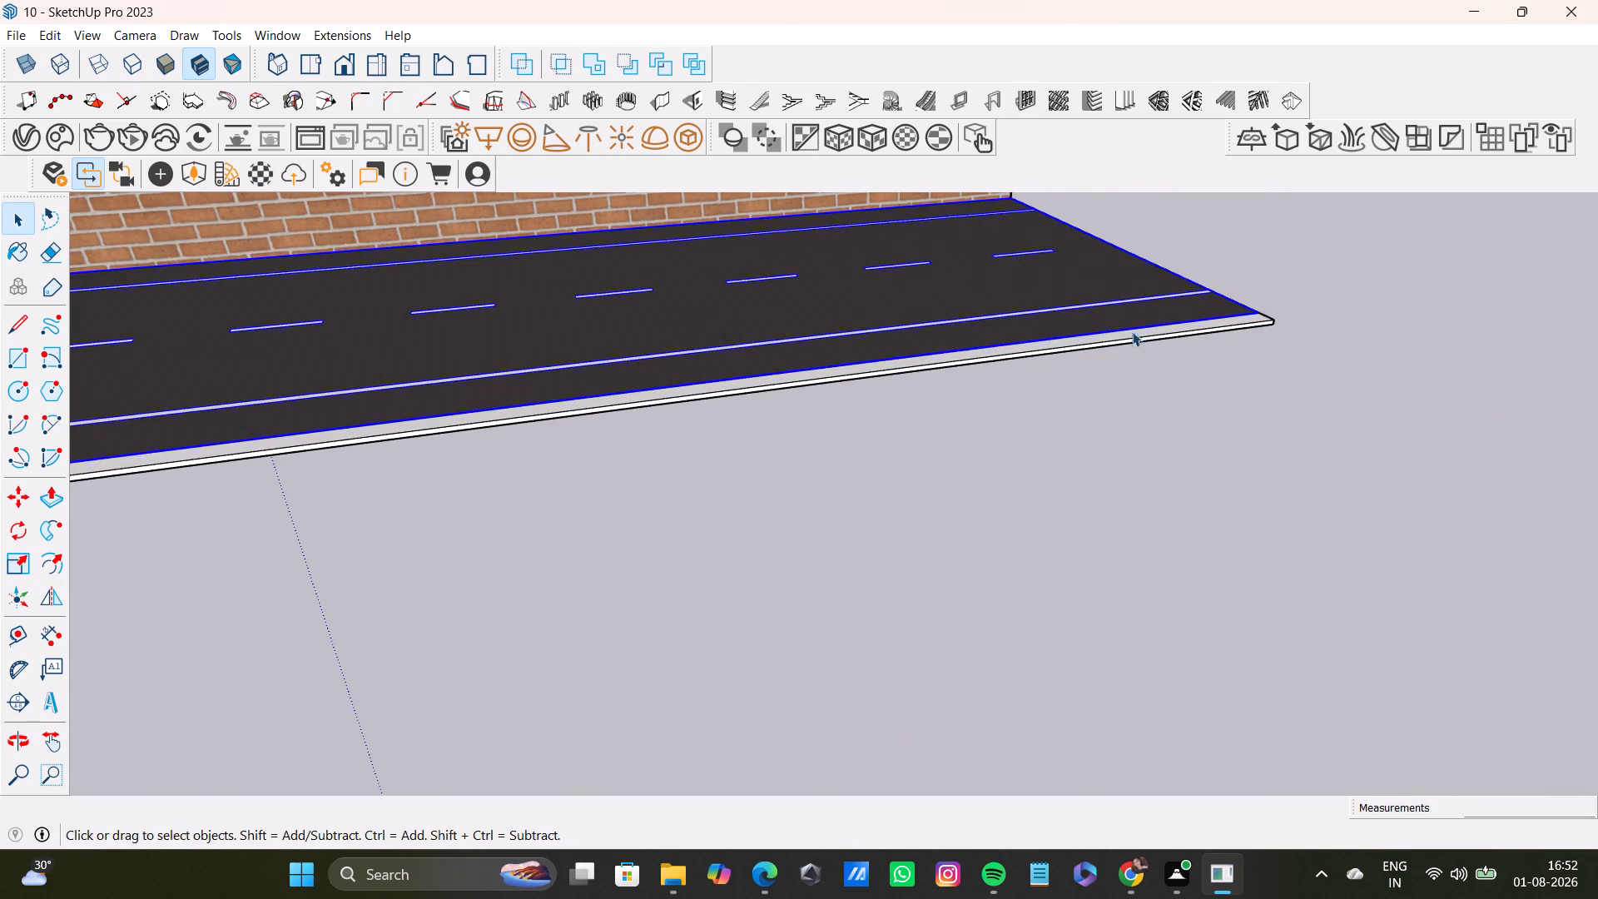
left_click(1132, 326)
left_click(1137, 323)
key("m")
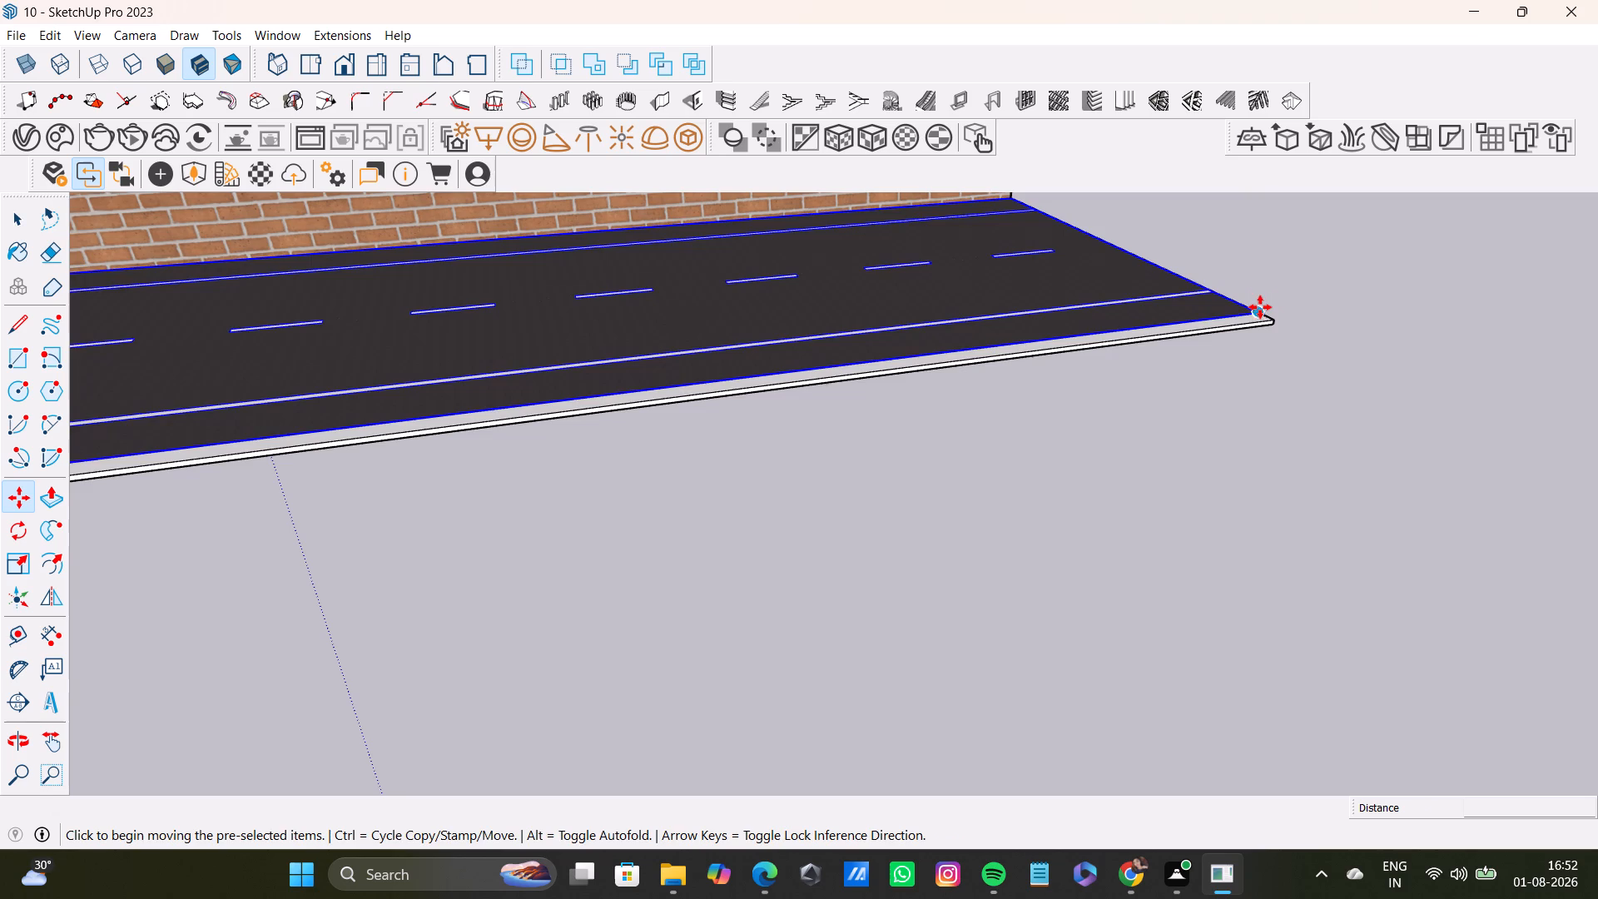
left_click(1260, 307)
left_click(1273, 313)
Move the driveway road another 15/16" or so, bringing its rear corner onto the slab's top rear outer corner.
middle_click_drag(1093, 330, 1085, 223)
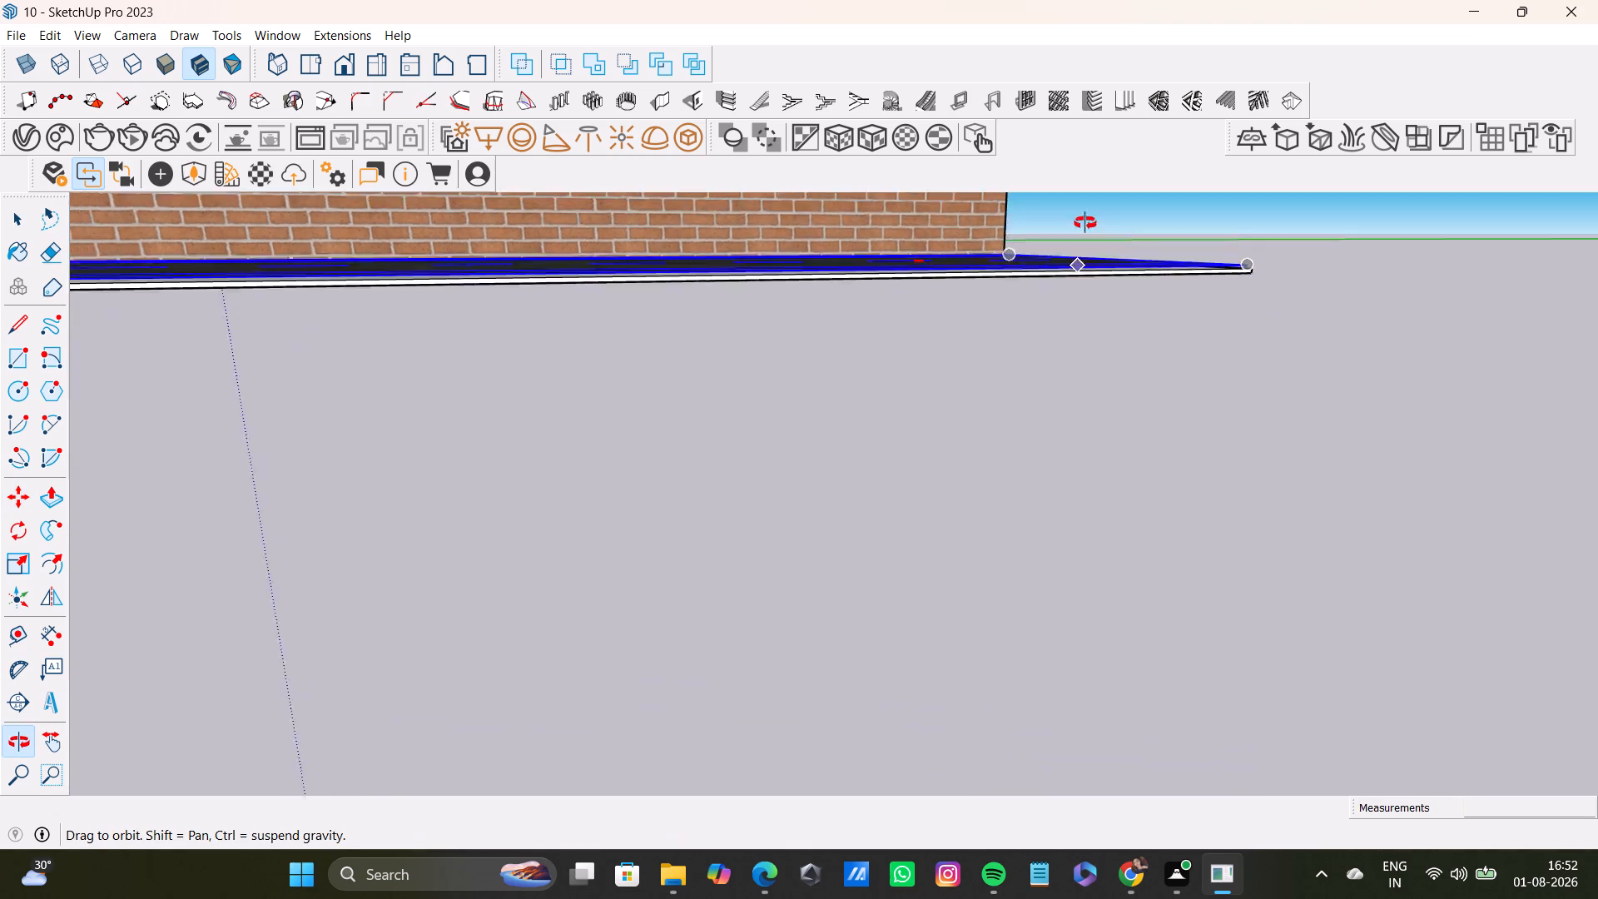
middle_click_drag(1085, 223, 1107, 256)
scroll(1244, 265, "up", 8)
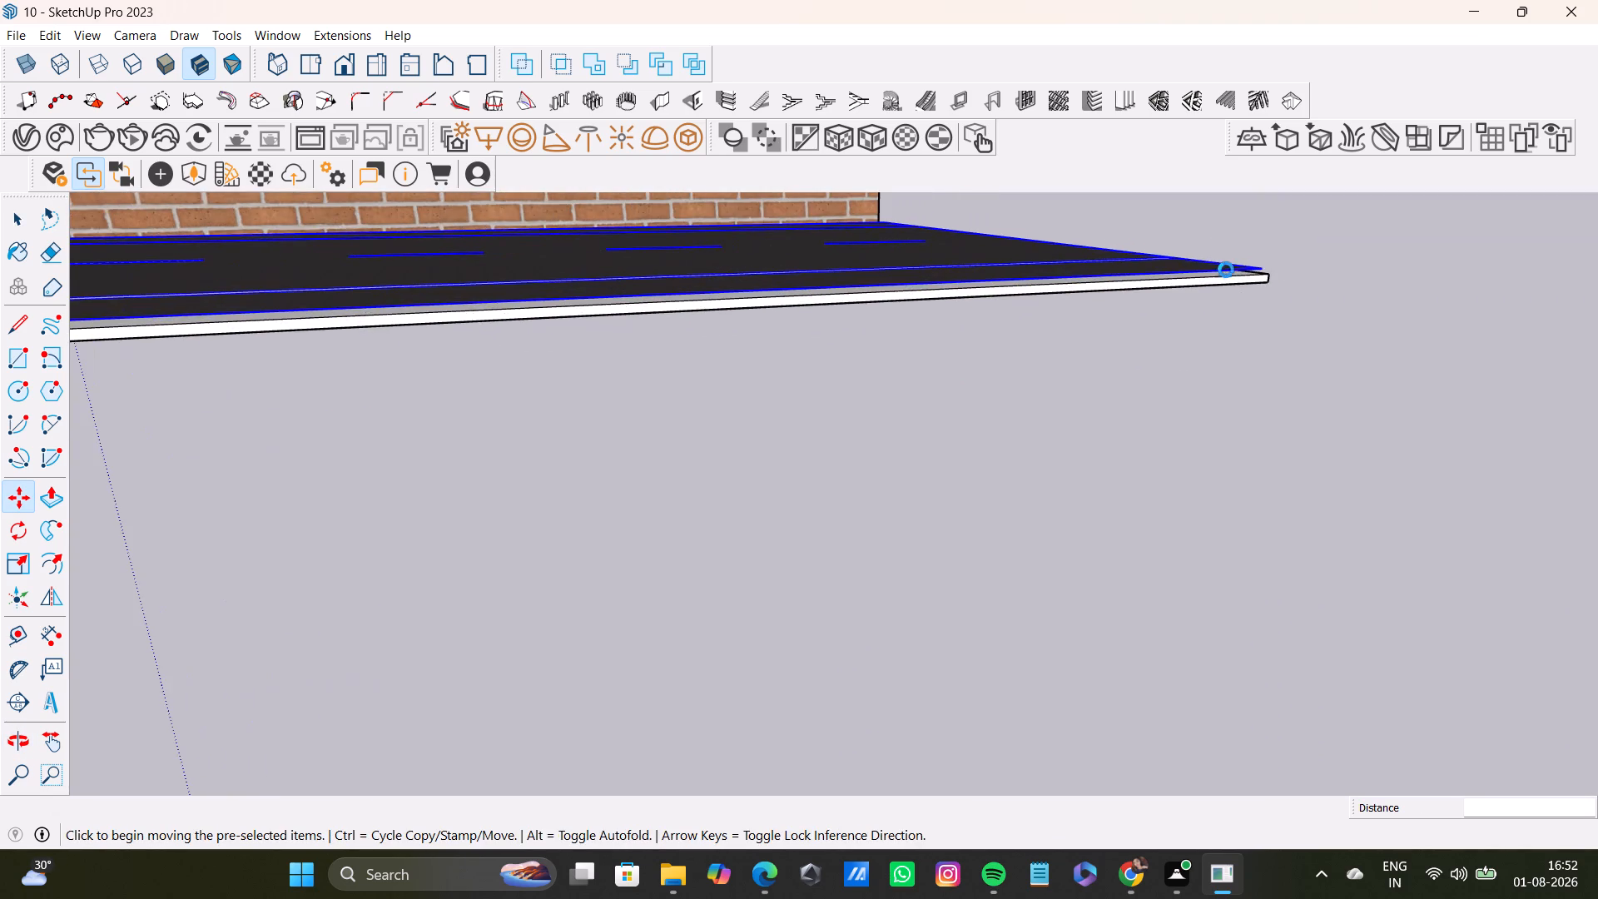
scroll(1226, 270, "up", 4)
scroll(1179, 325, "up", 6)
middle_click_drag(1168, 290, 1159, 339)
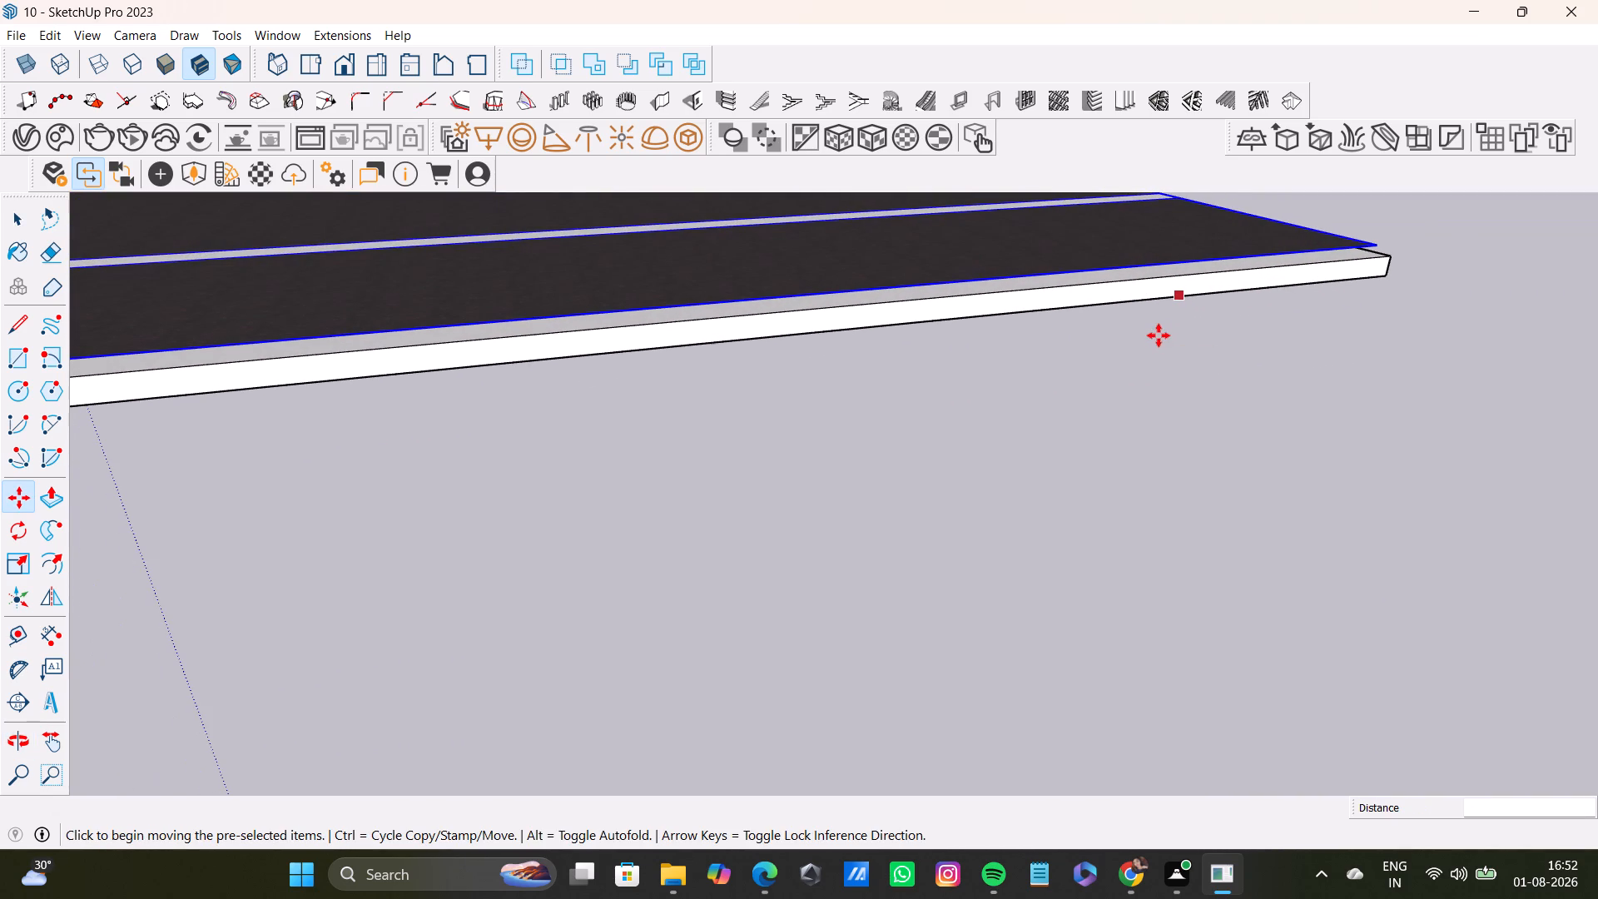
key("m")
left_click(1378, 246)
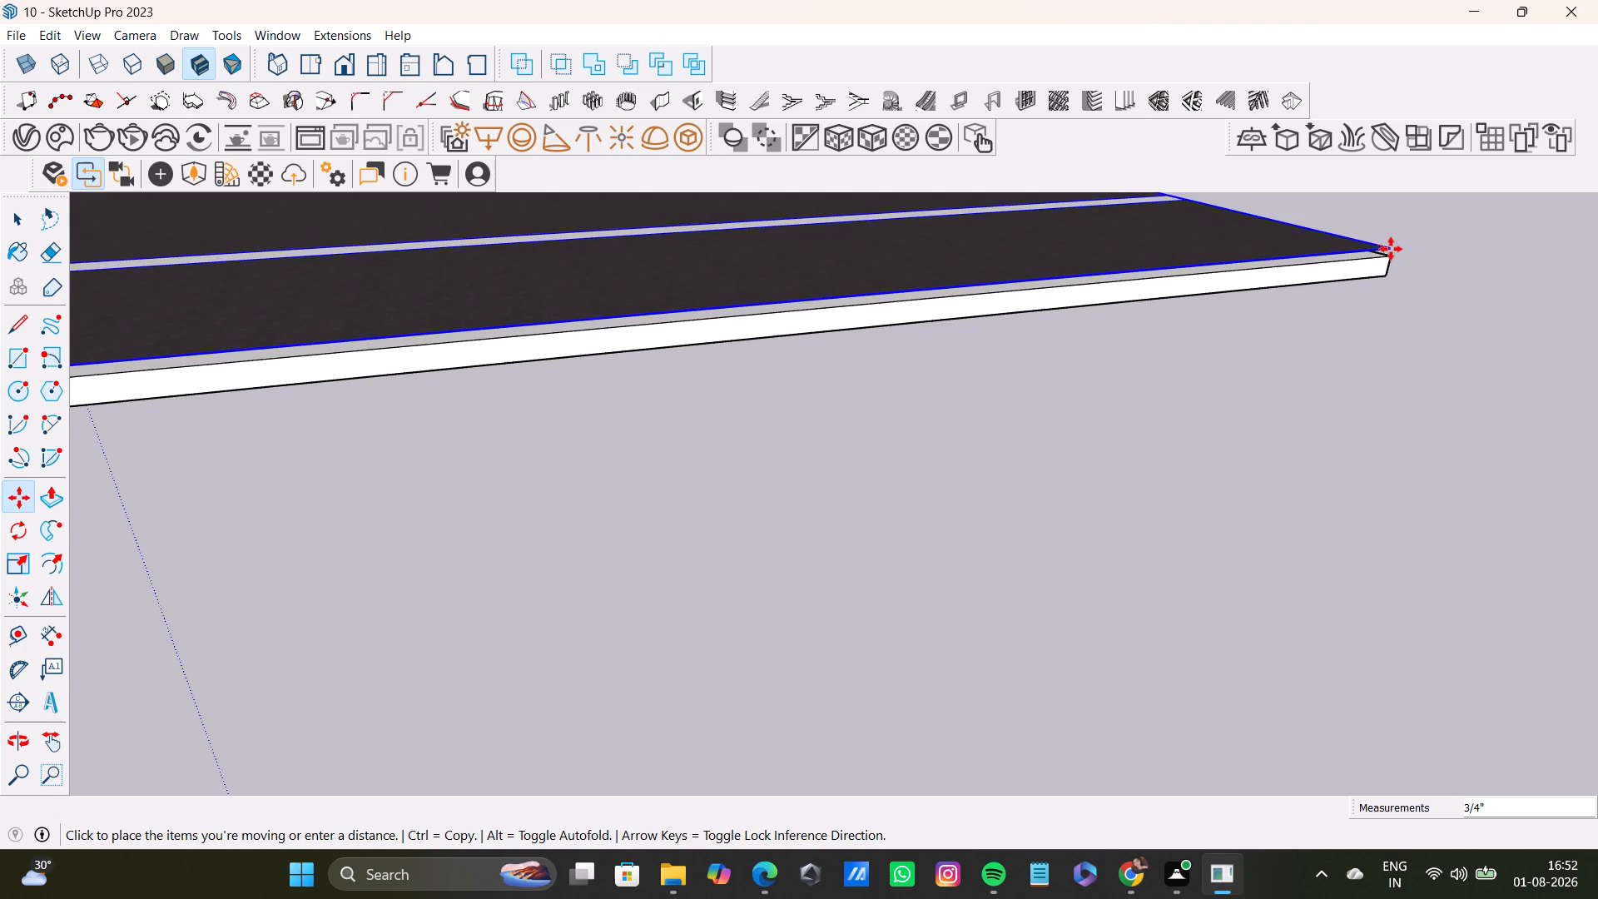
left_click(1392, 252)
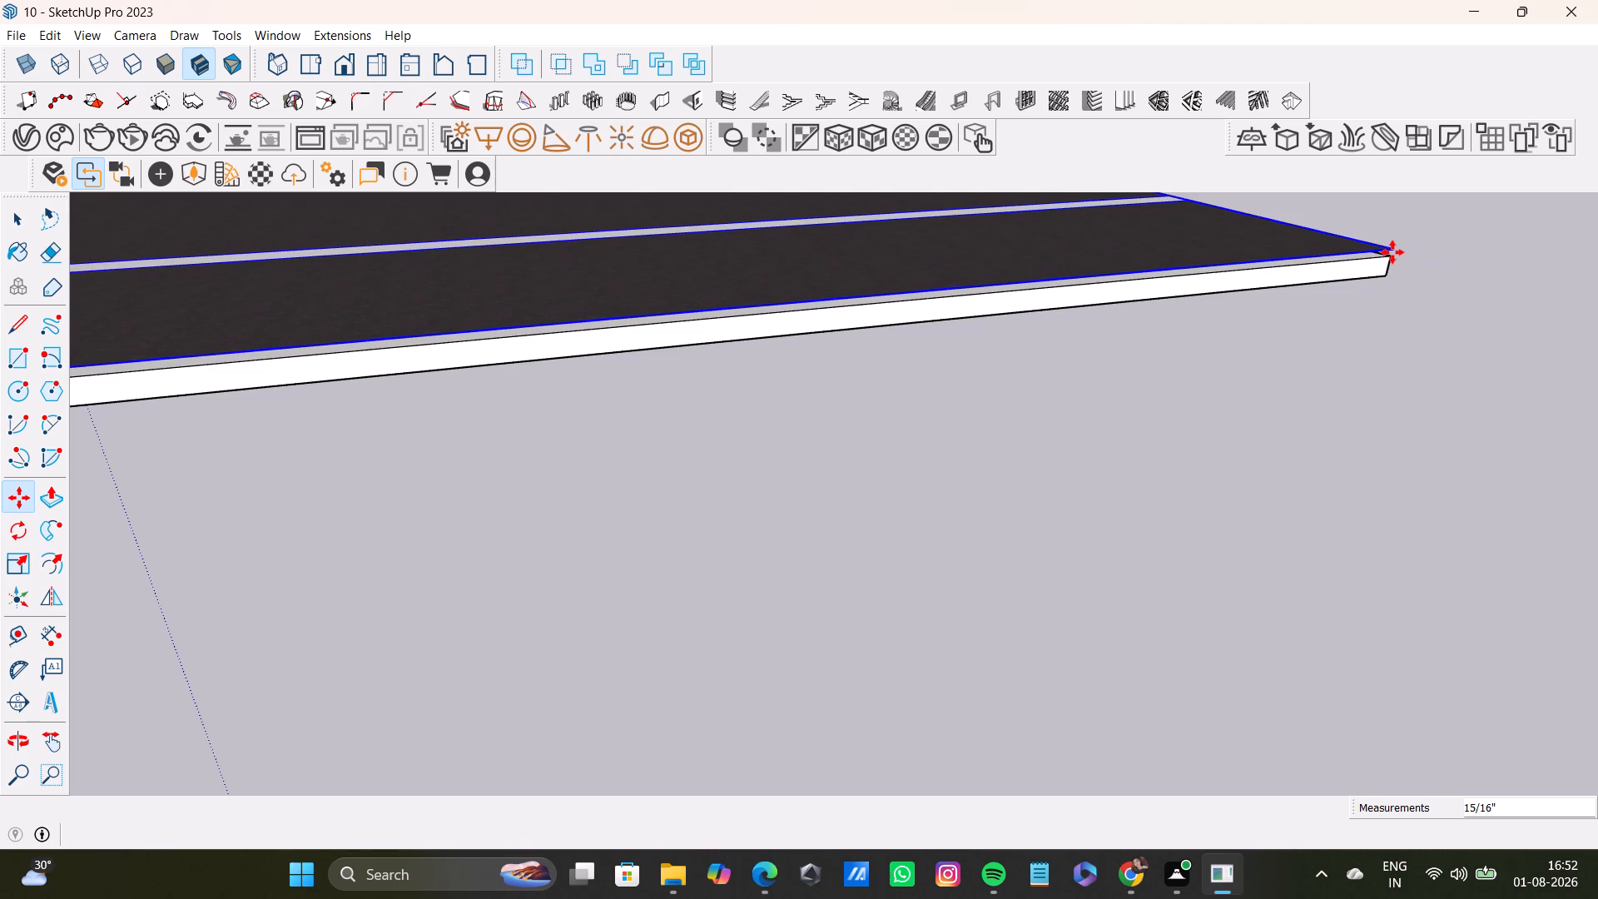
key("space")
left_click(1187, 425)
Stretch the driveway road's width from its building-side edge toward the building.
scroll(1186, 414, "down", 13)
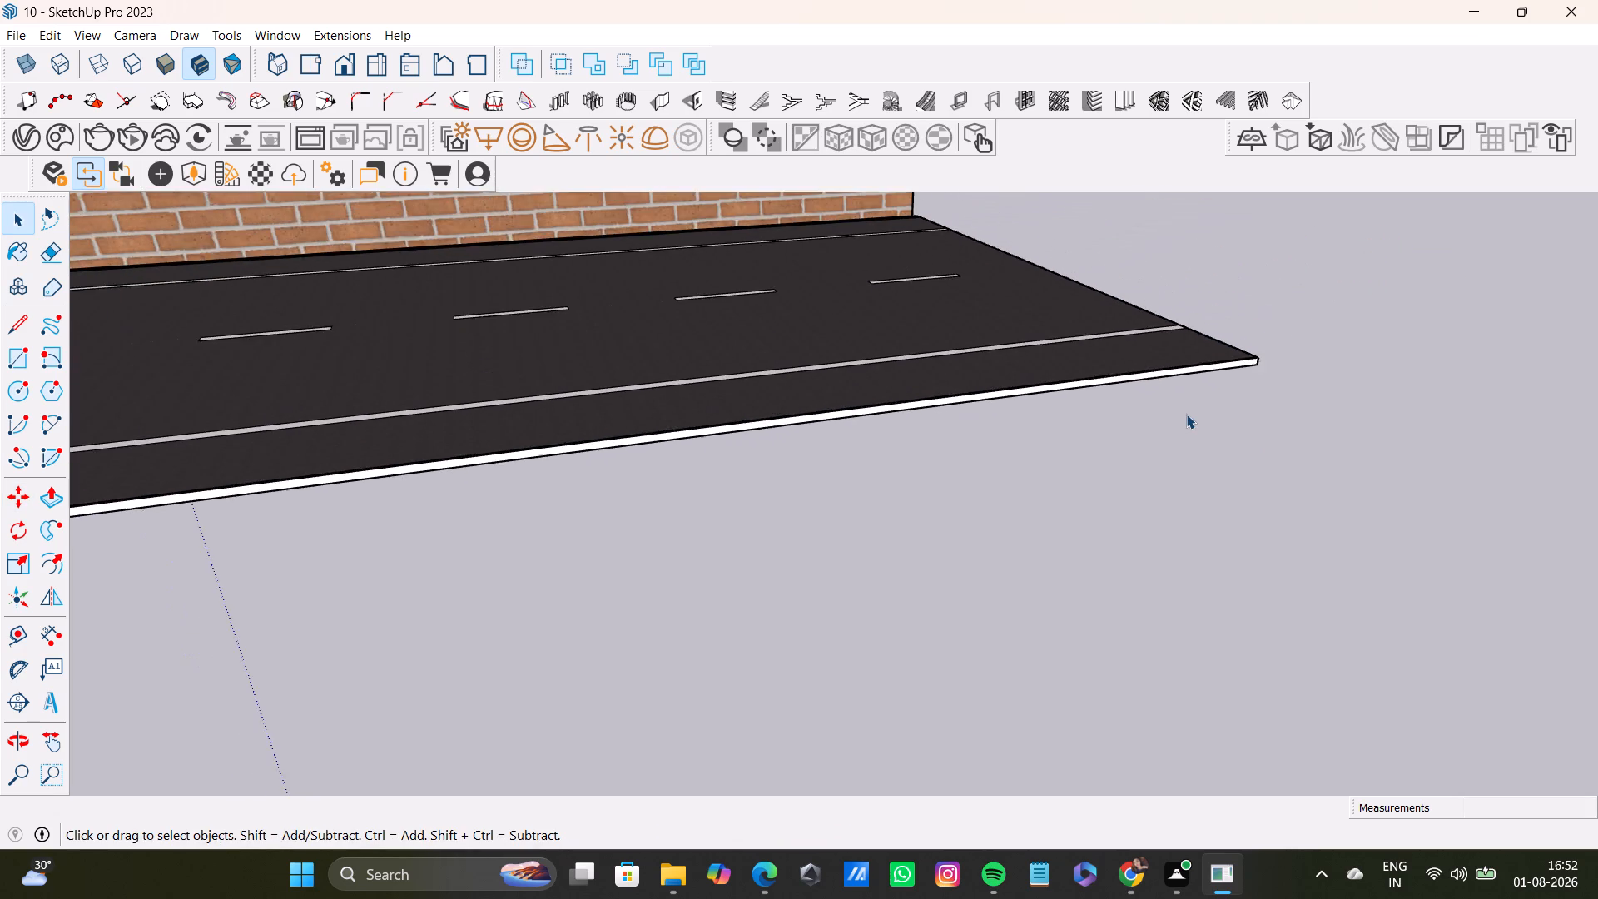
scroll(1186, 414, "down", 5)
scroll(829, 451, "down", 13)
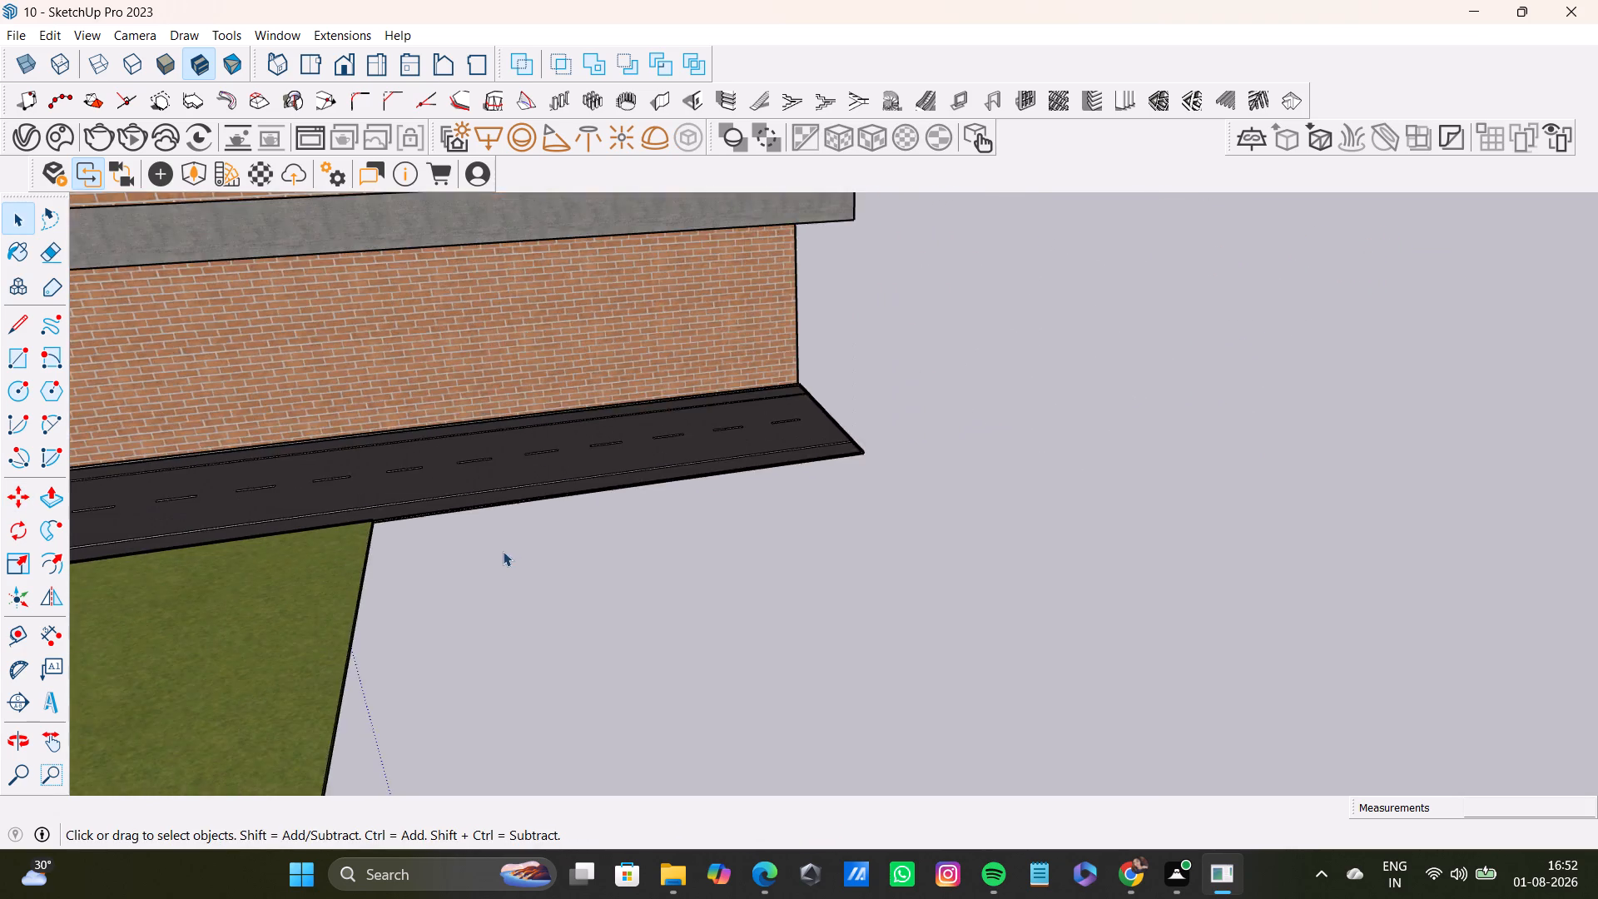
scroll(503, 551, "down", 5)
middle_click_drag(312, 571, 1251, 415)
middle_click_drag(777, 448, 1156, 486)
middle_click_drag(940, 376, 943, 438)
left_click(938, 438)
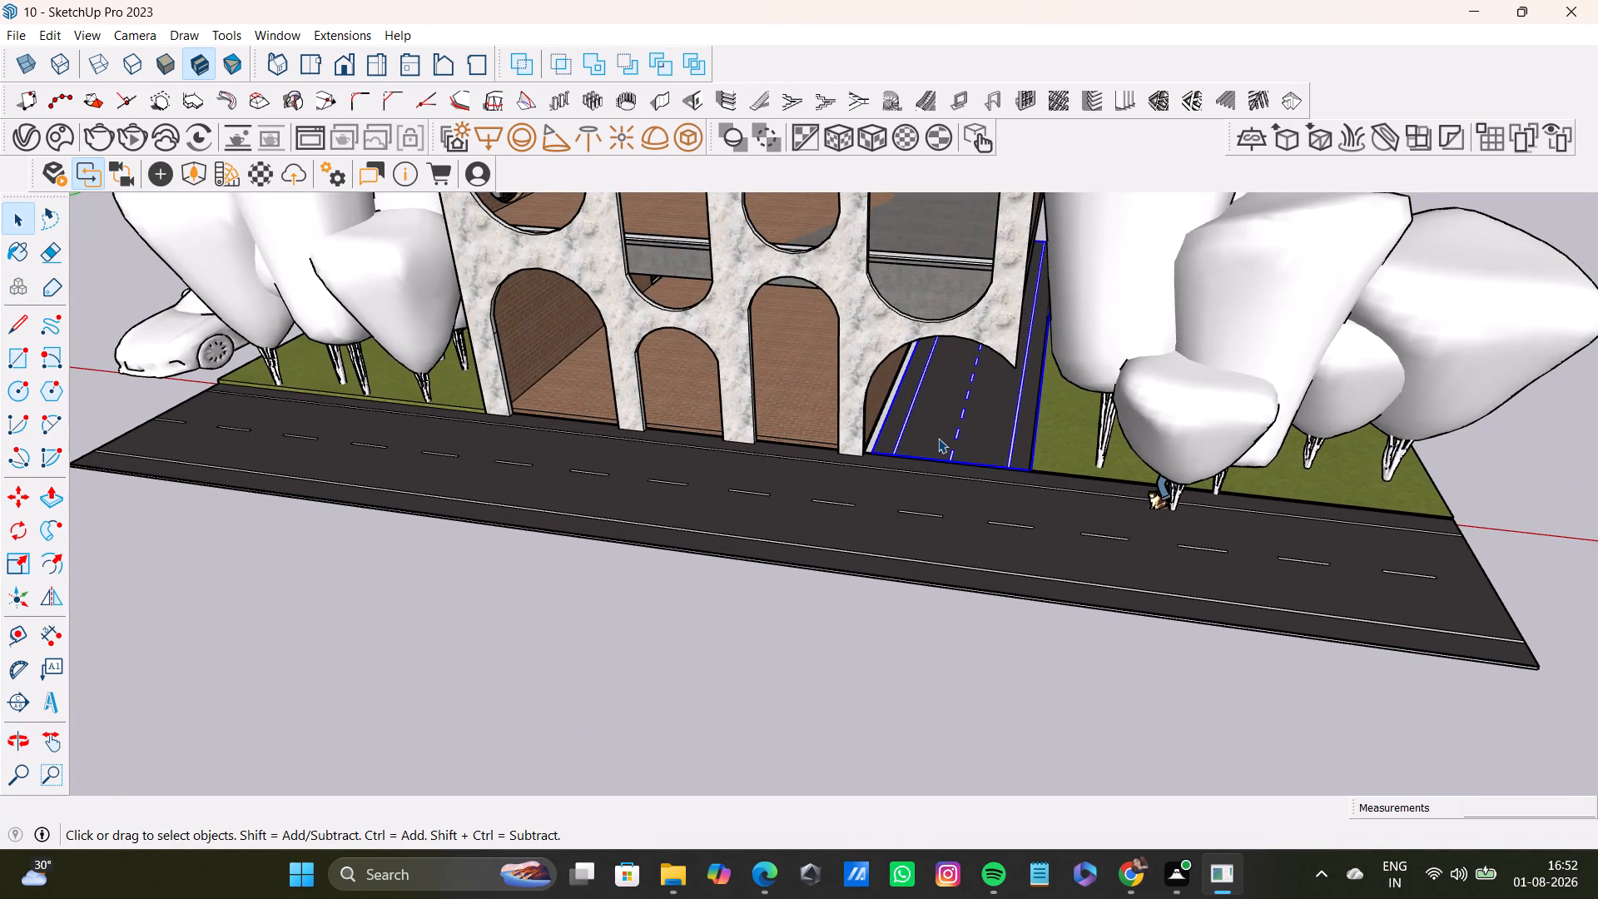
key("s")
middle_click_drag(931, 446, 982, 385)
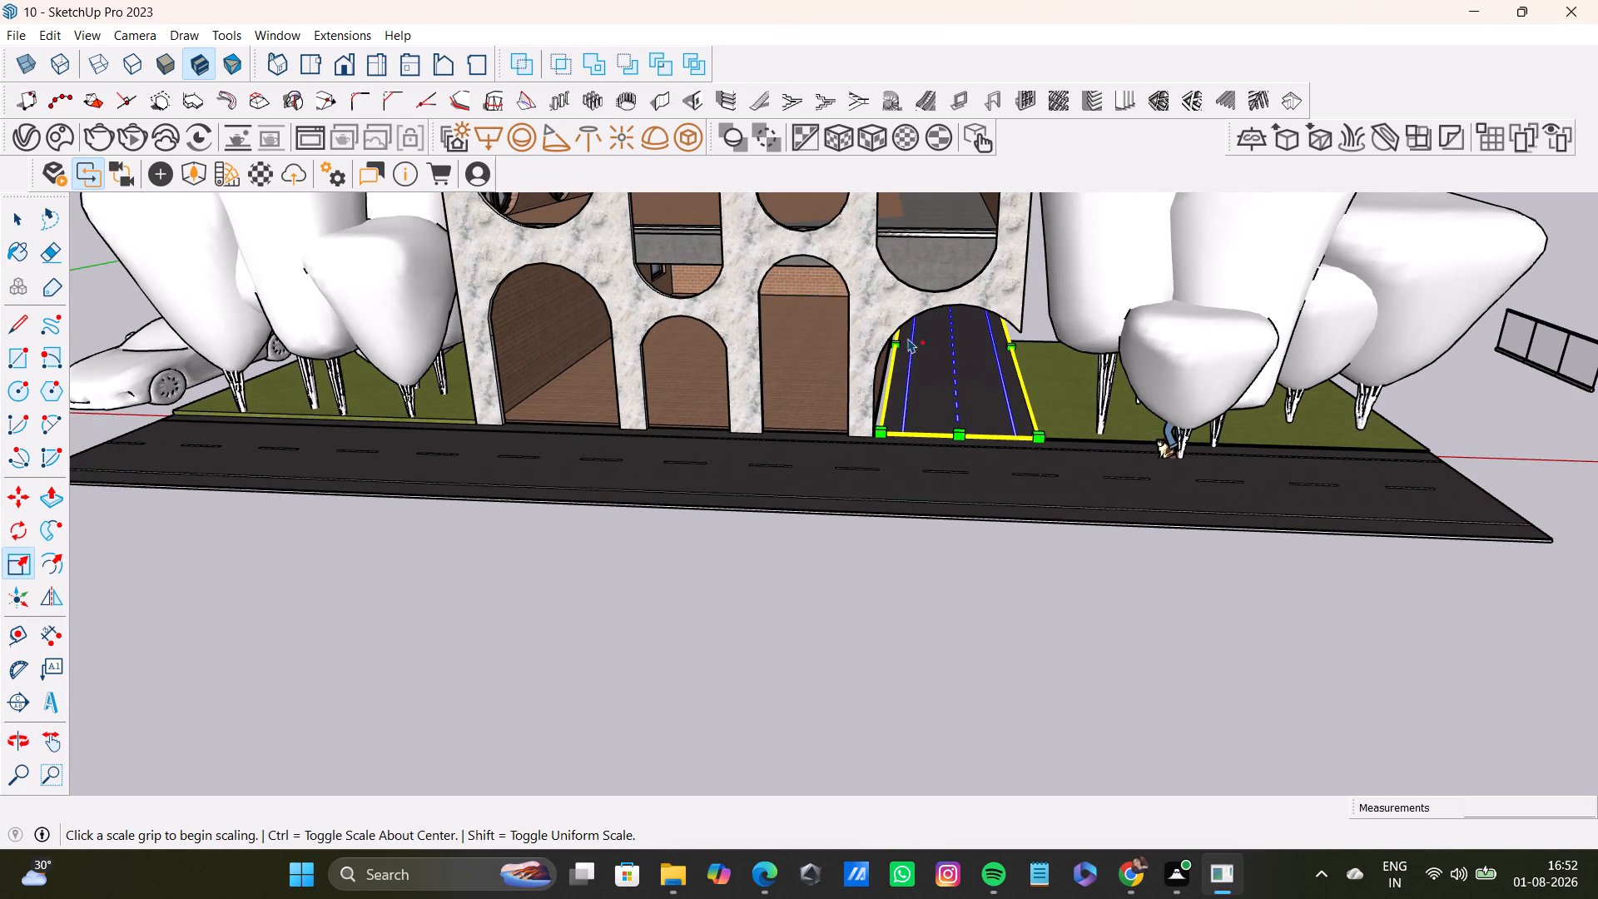
left_click(900, 340)
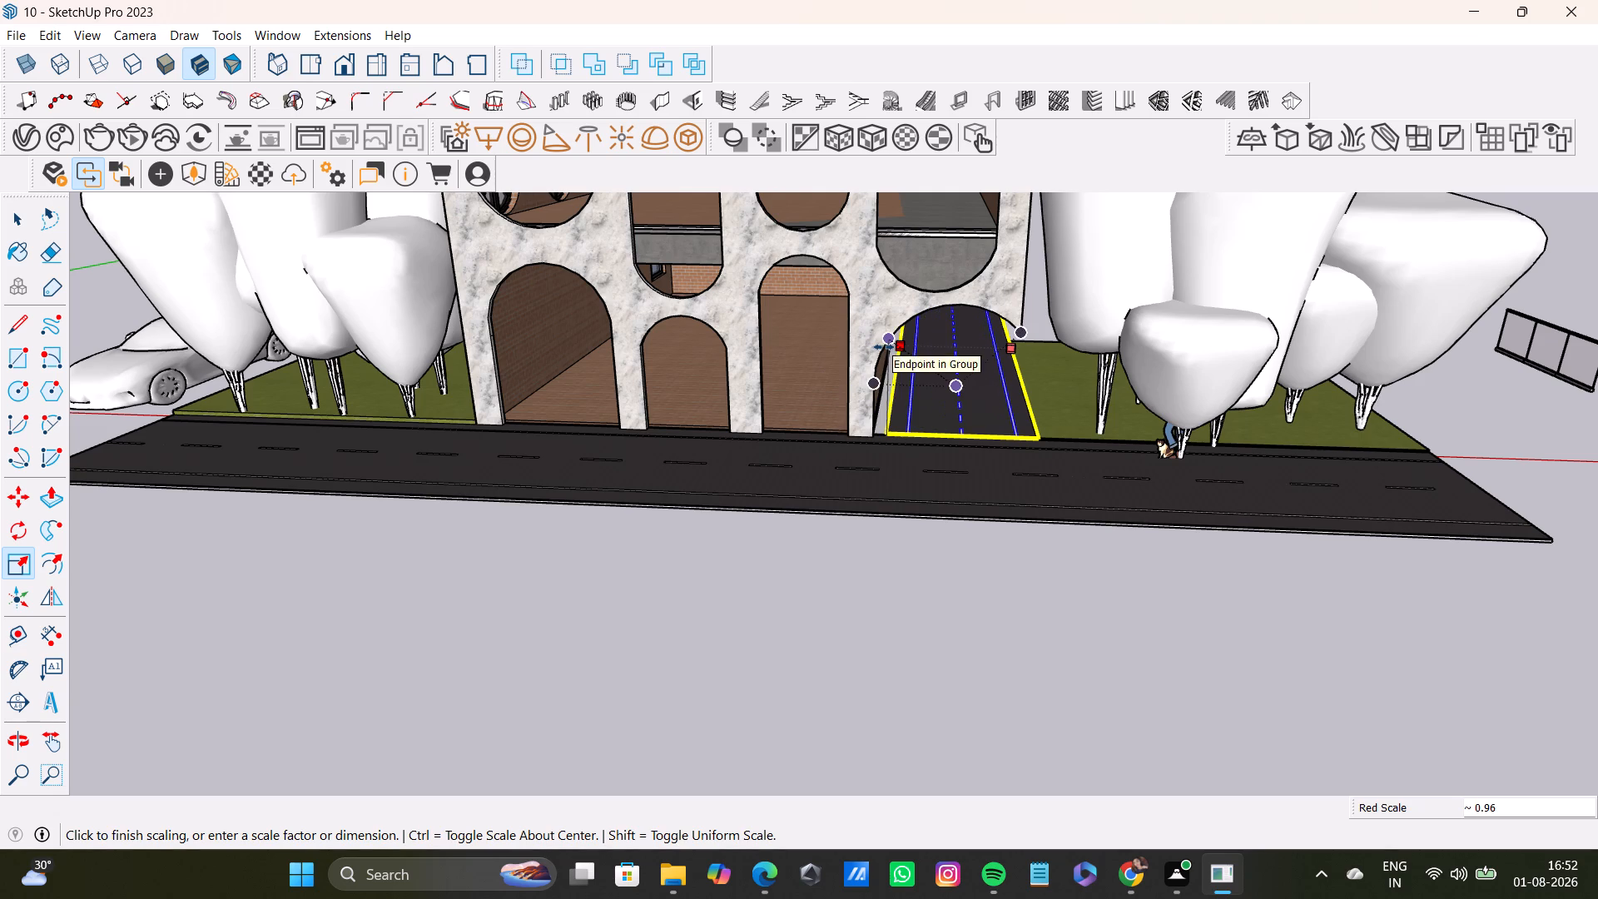
left_click(873, 341)
key("space")
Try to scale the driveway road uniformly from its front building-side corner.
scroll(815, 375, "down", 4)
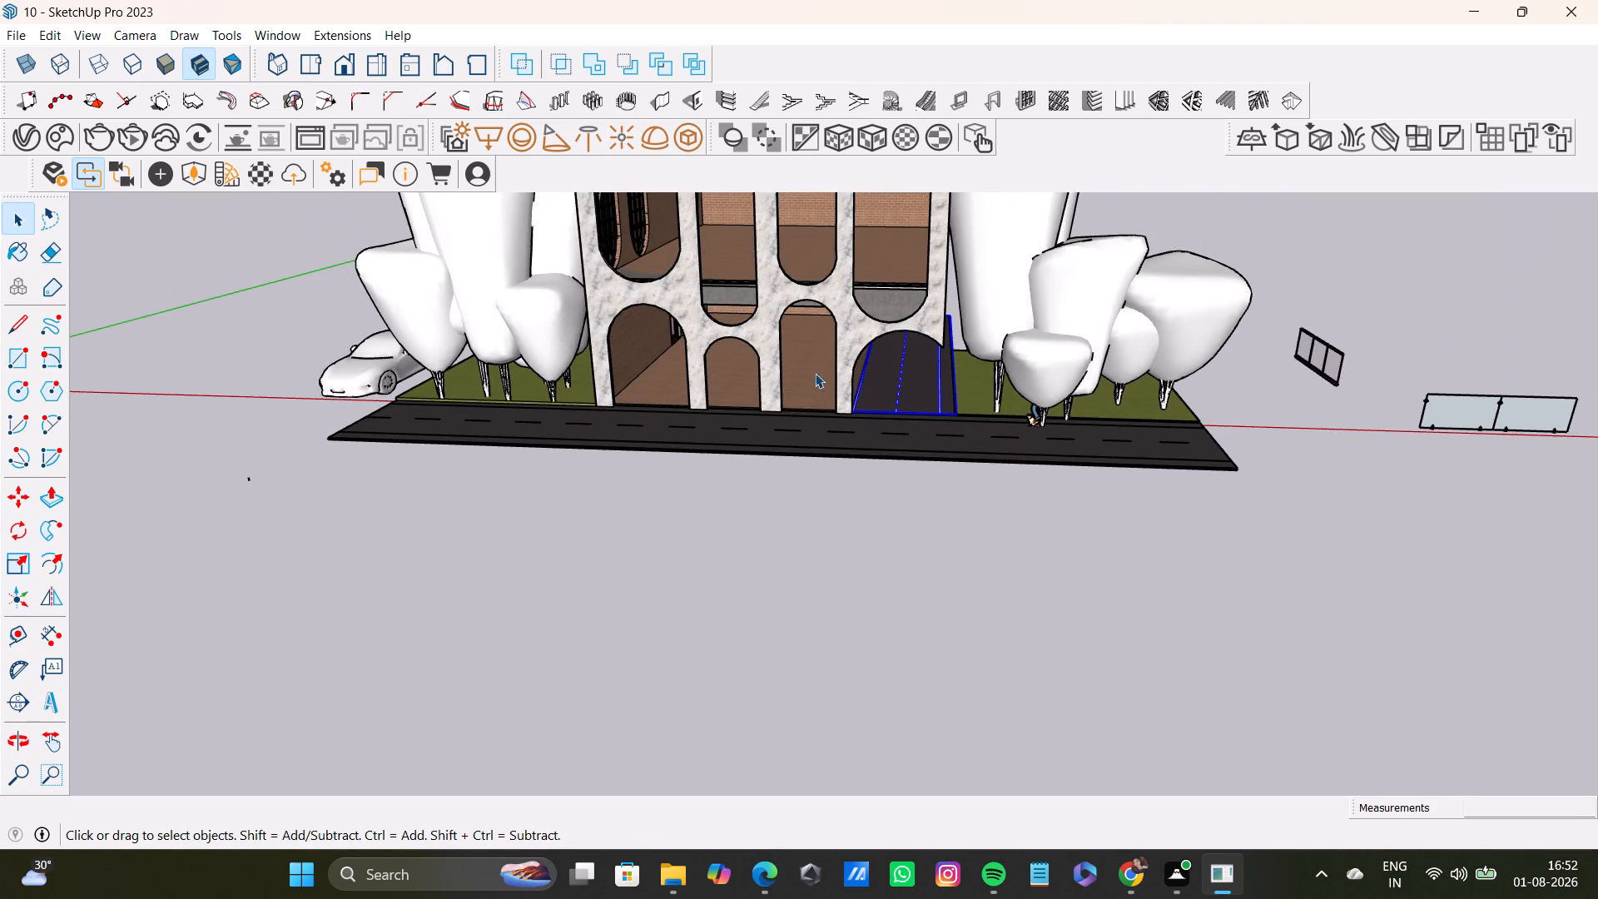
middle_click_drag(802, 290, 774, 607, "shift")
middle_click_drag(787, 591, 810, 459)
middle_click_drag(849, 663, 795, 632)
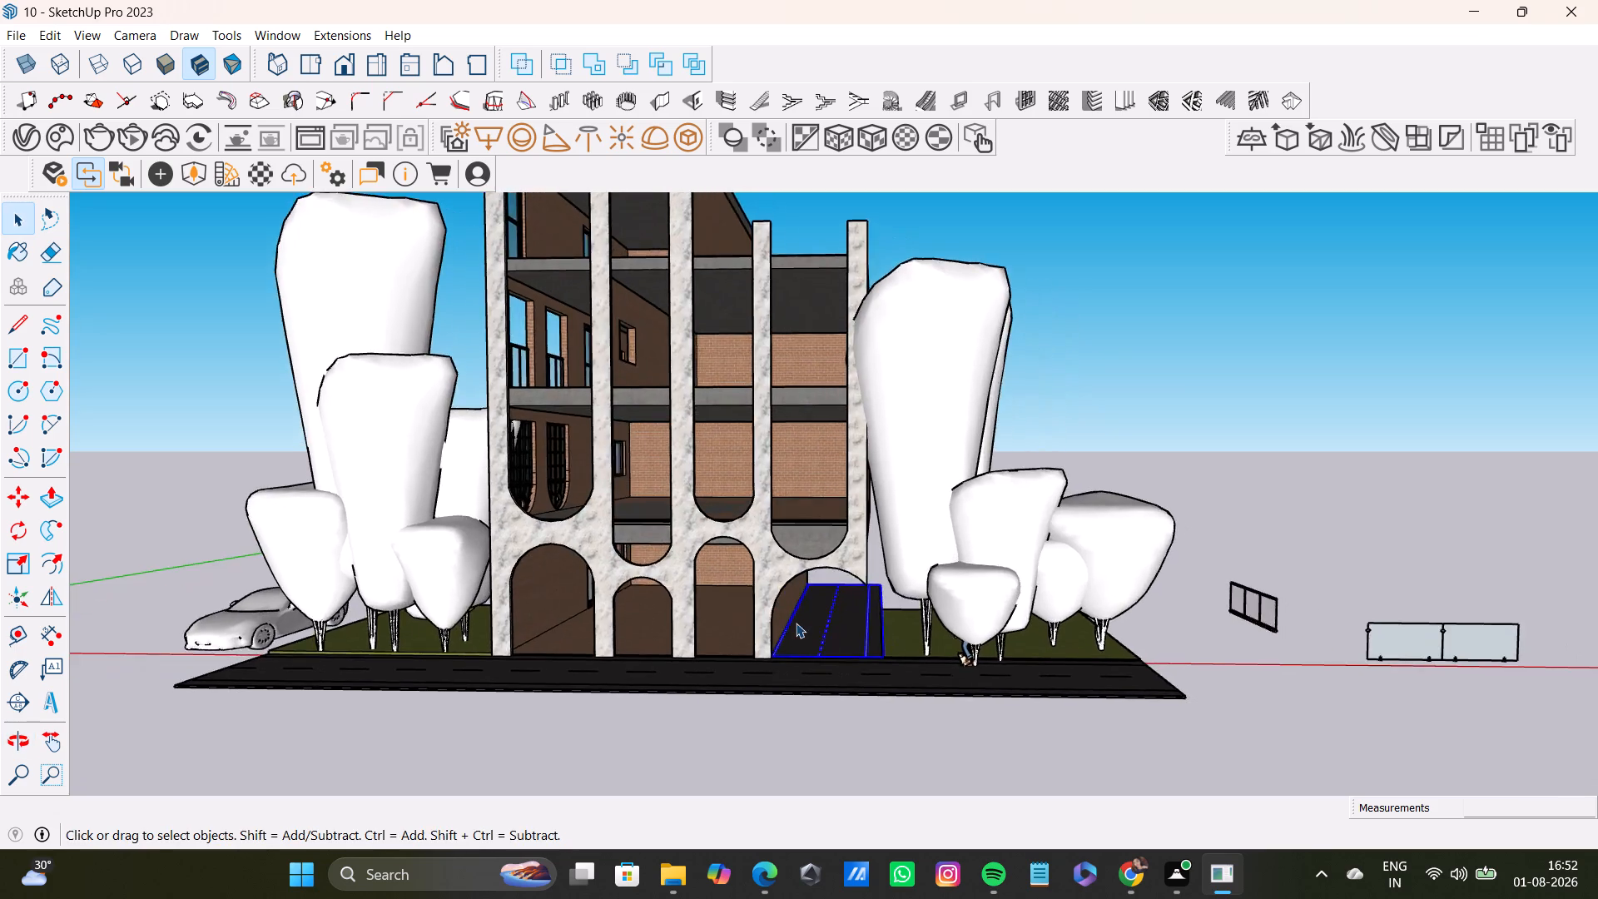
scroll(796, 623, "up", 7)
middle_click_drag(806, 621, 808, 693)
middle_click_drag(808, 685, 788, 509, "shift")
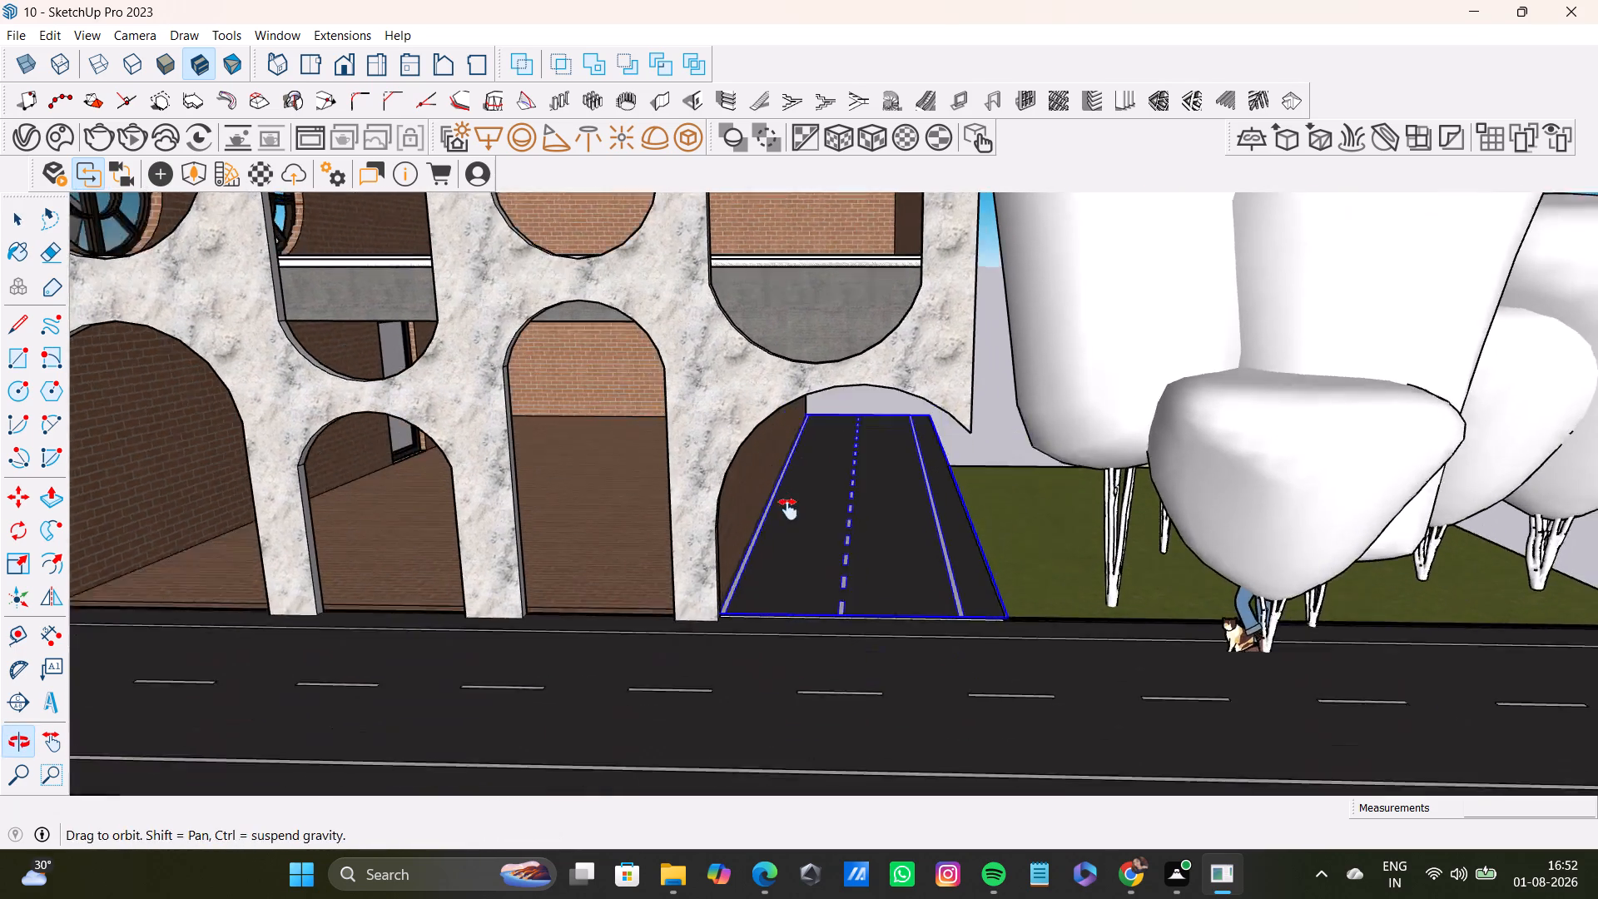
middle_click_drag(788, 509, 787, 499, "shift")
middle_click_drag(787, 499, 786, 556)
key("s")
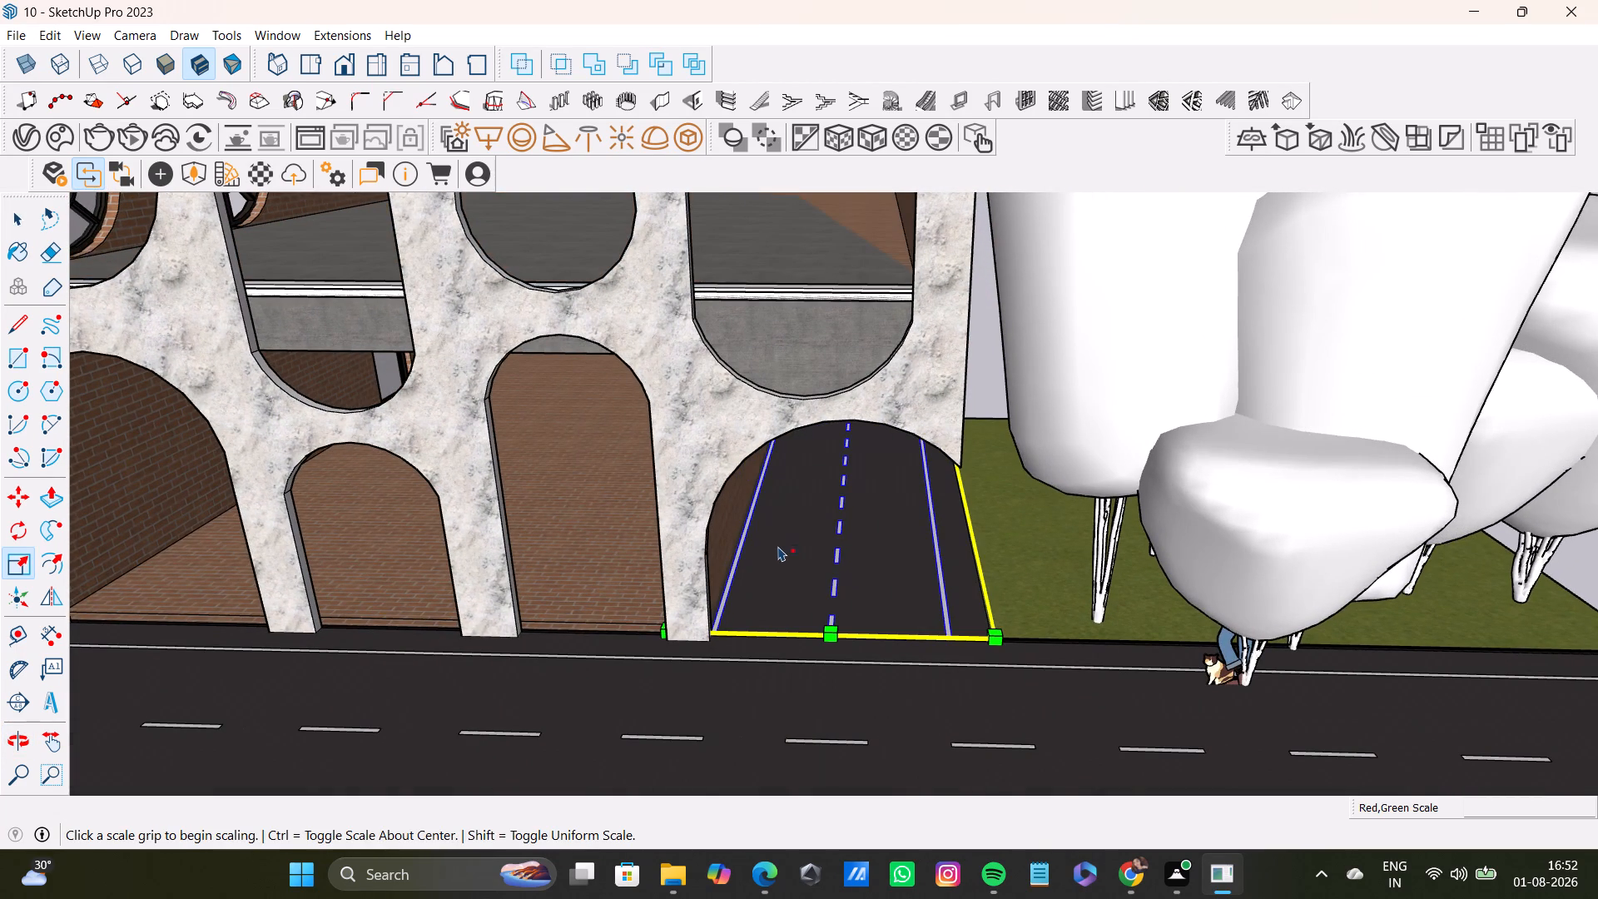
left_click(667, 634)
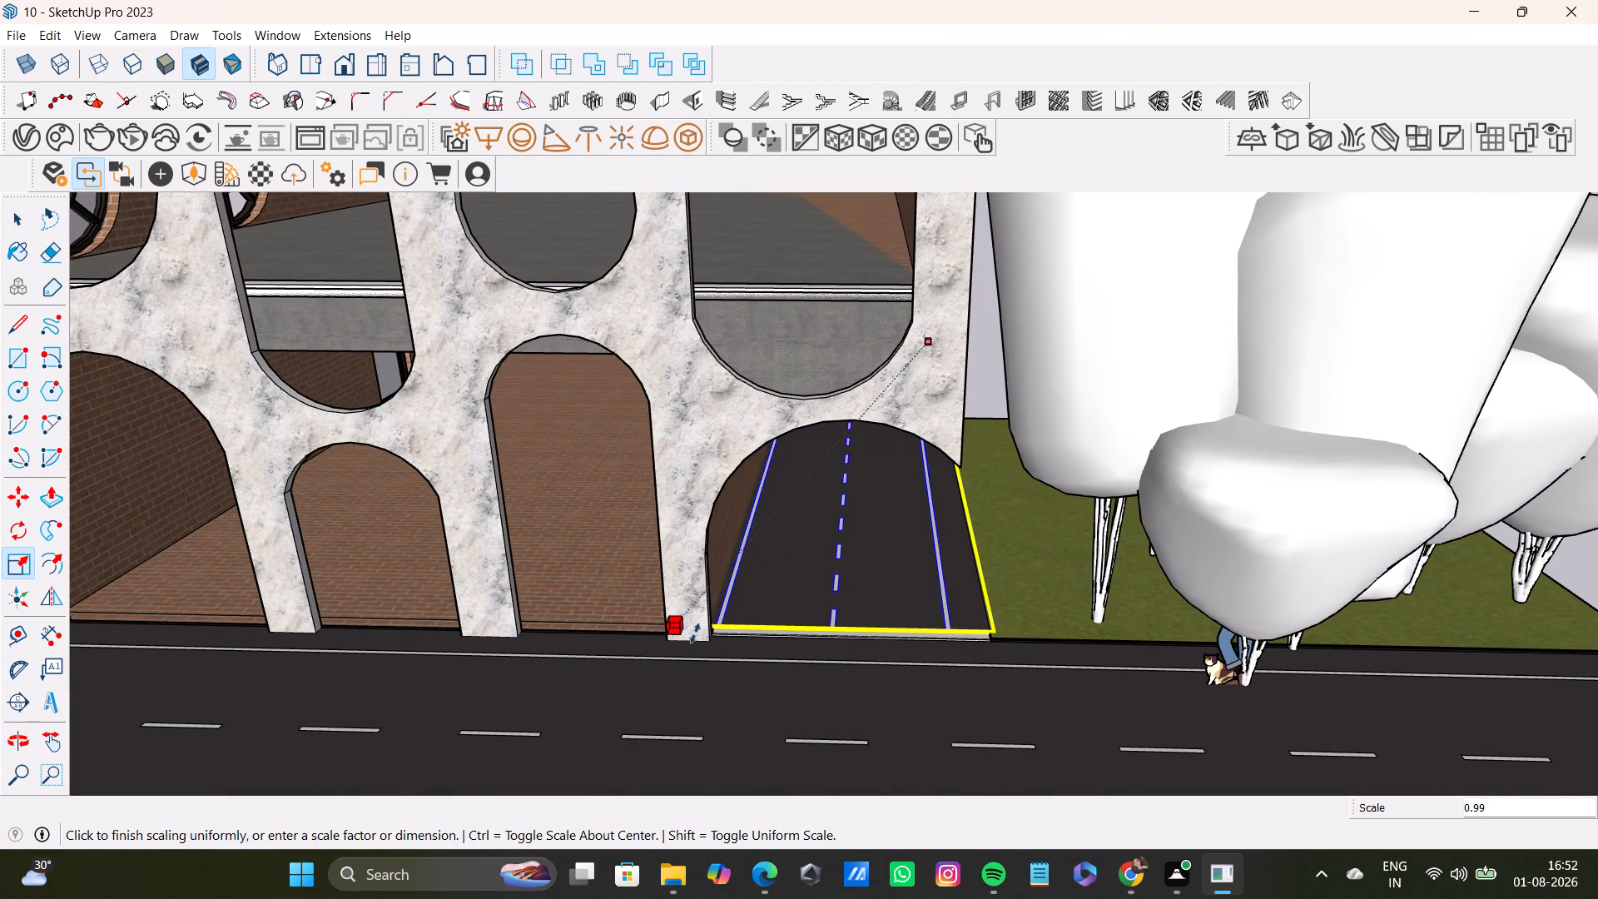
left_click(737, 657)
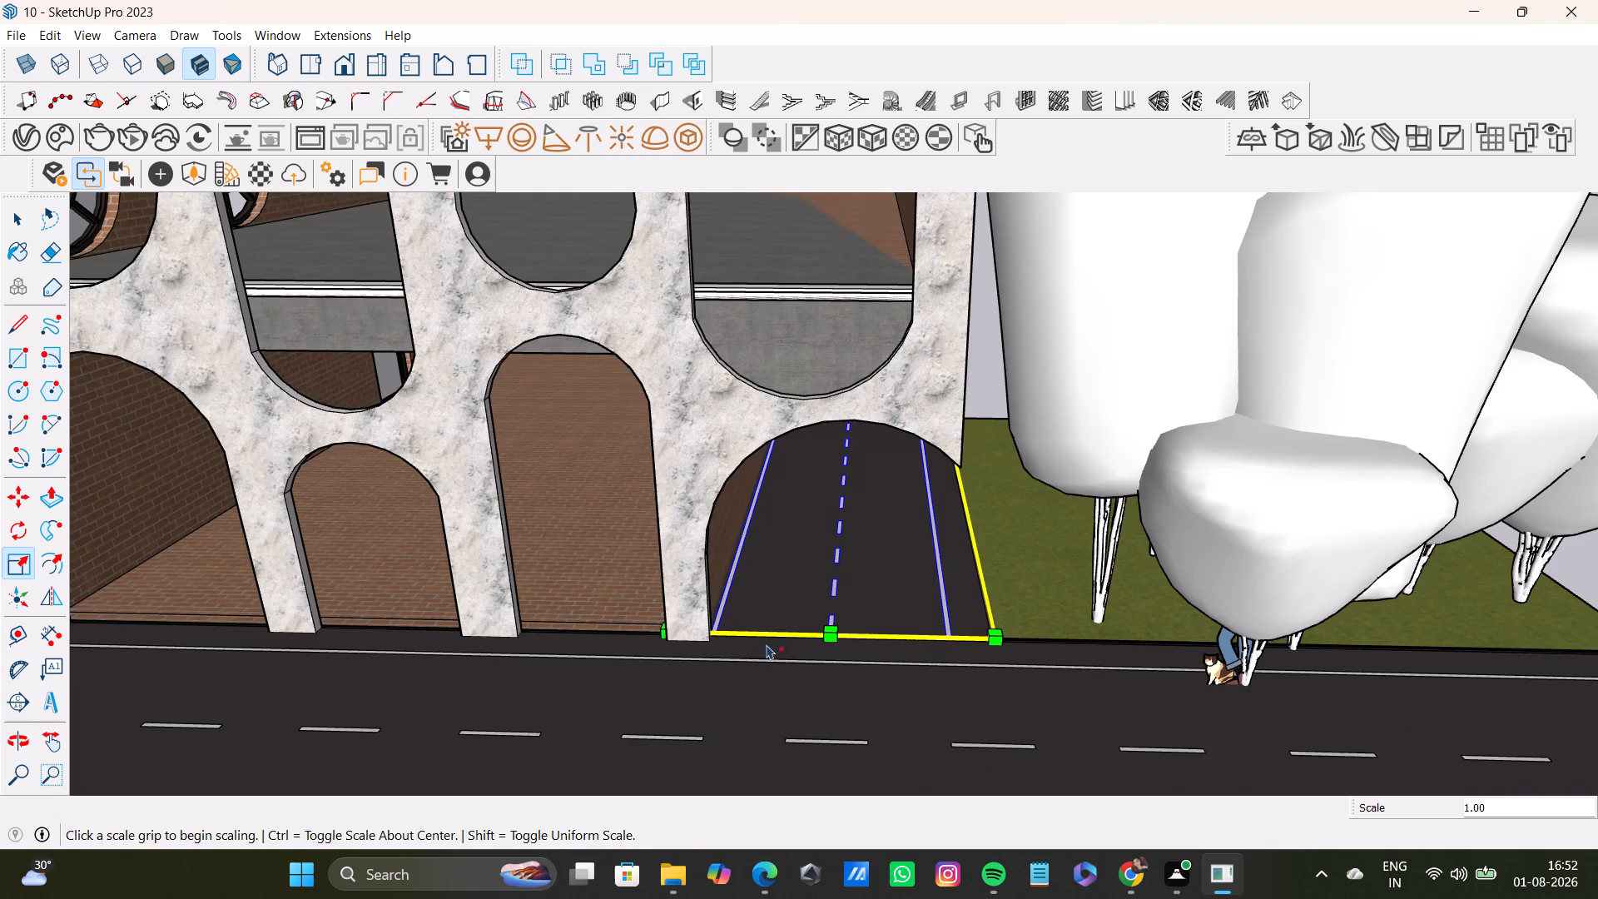
Narrow the driveway road from its building-side edge, and stretch it back toward the brick side wall by about 1.15.
middle_click_drag(768, 643, 900, 646, "shift")
middle_click_drag(965, 518, 998, 451)
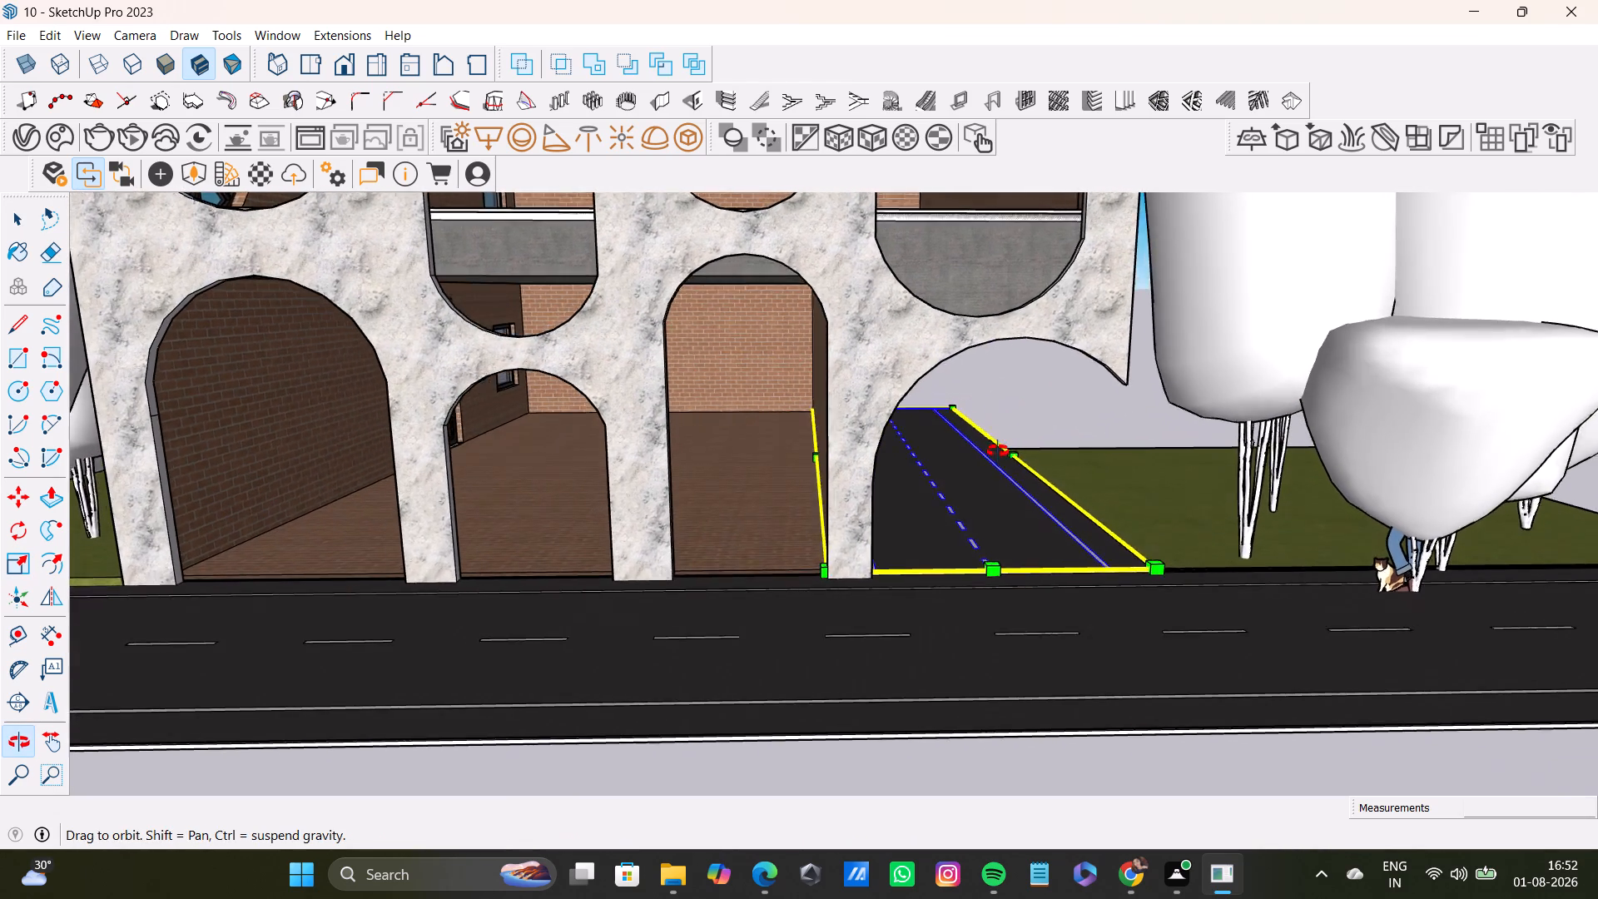
middle_click_drag(998, 451, 1025, 460)
left_click(802, 457)
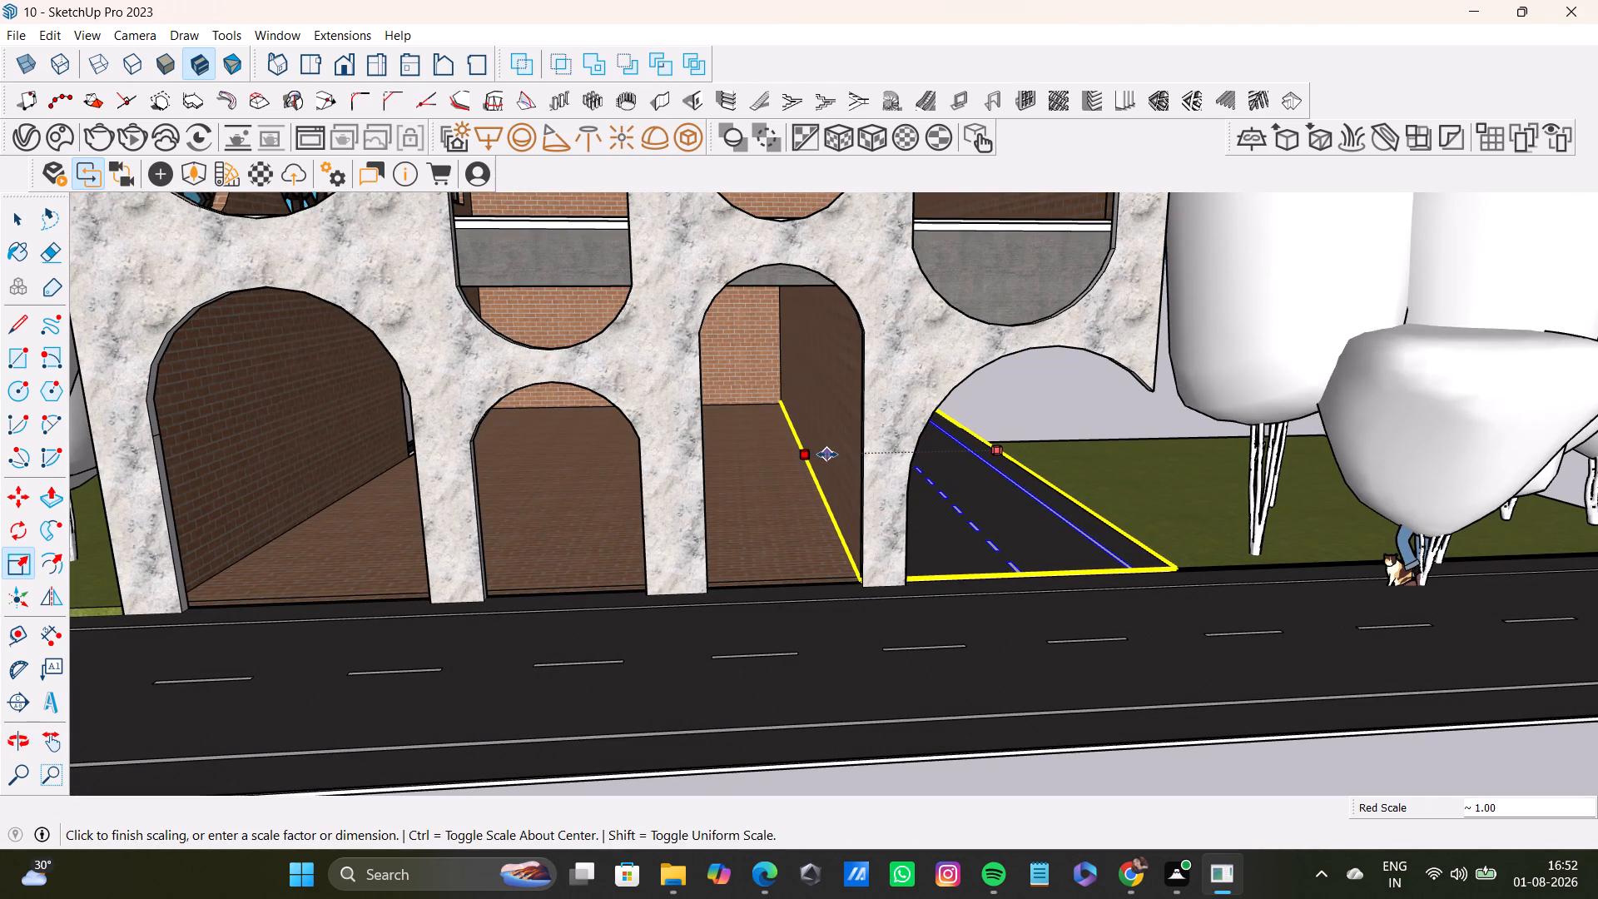
left_click(873, 479)
middle_click_drag(1025, 535, 969, 535)
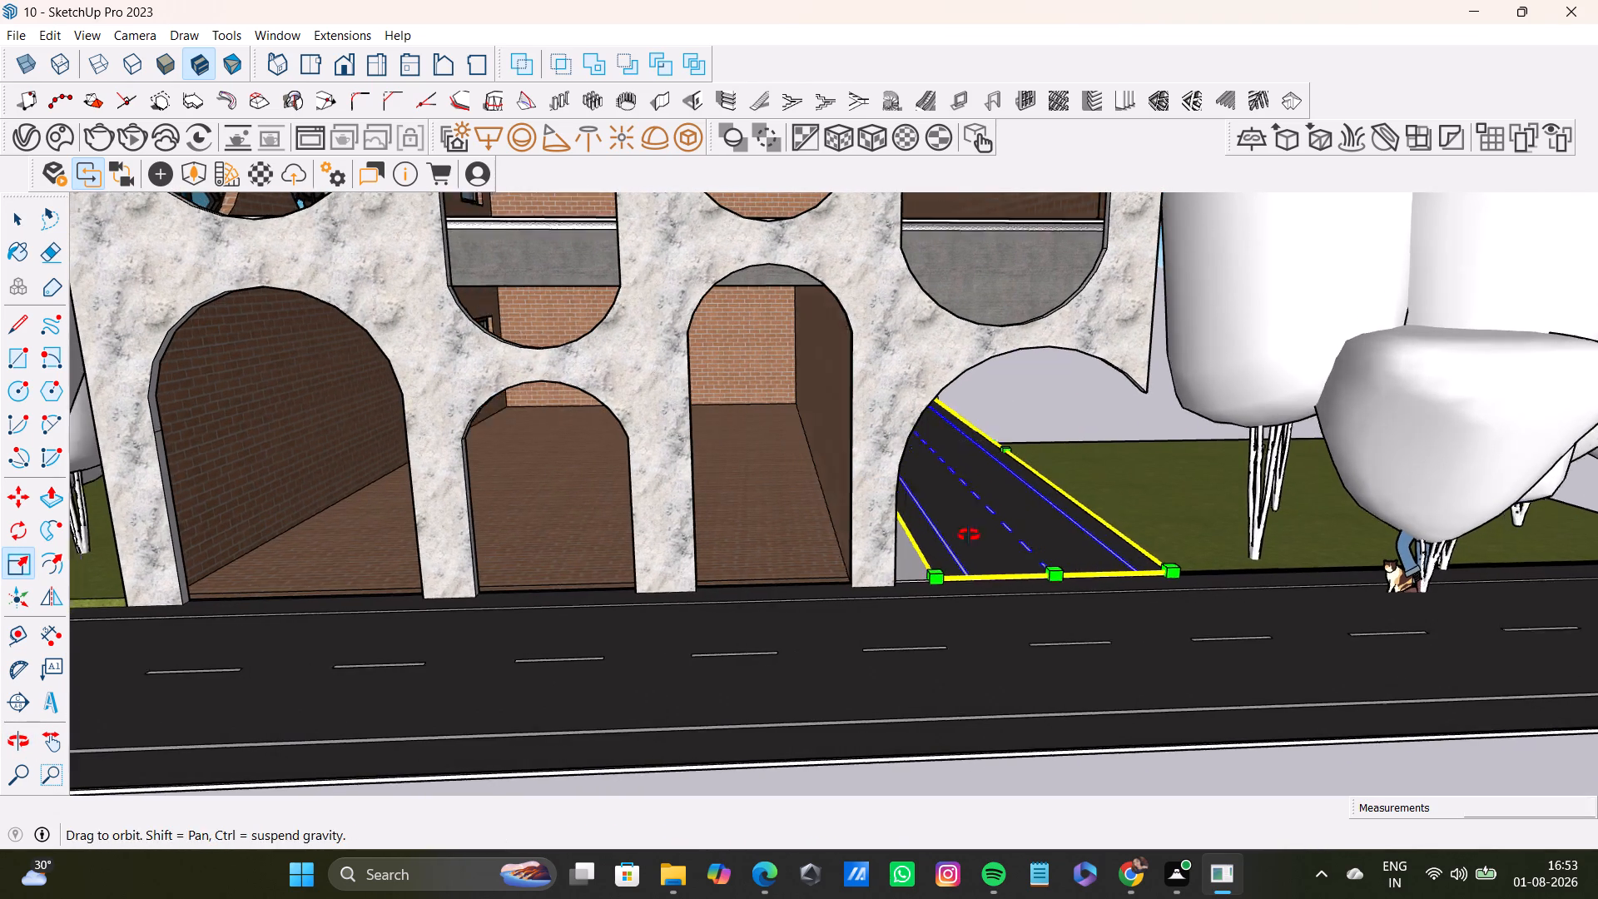
middle_click_drag(969, 535, 906, 543)
left_click(923, 447)
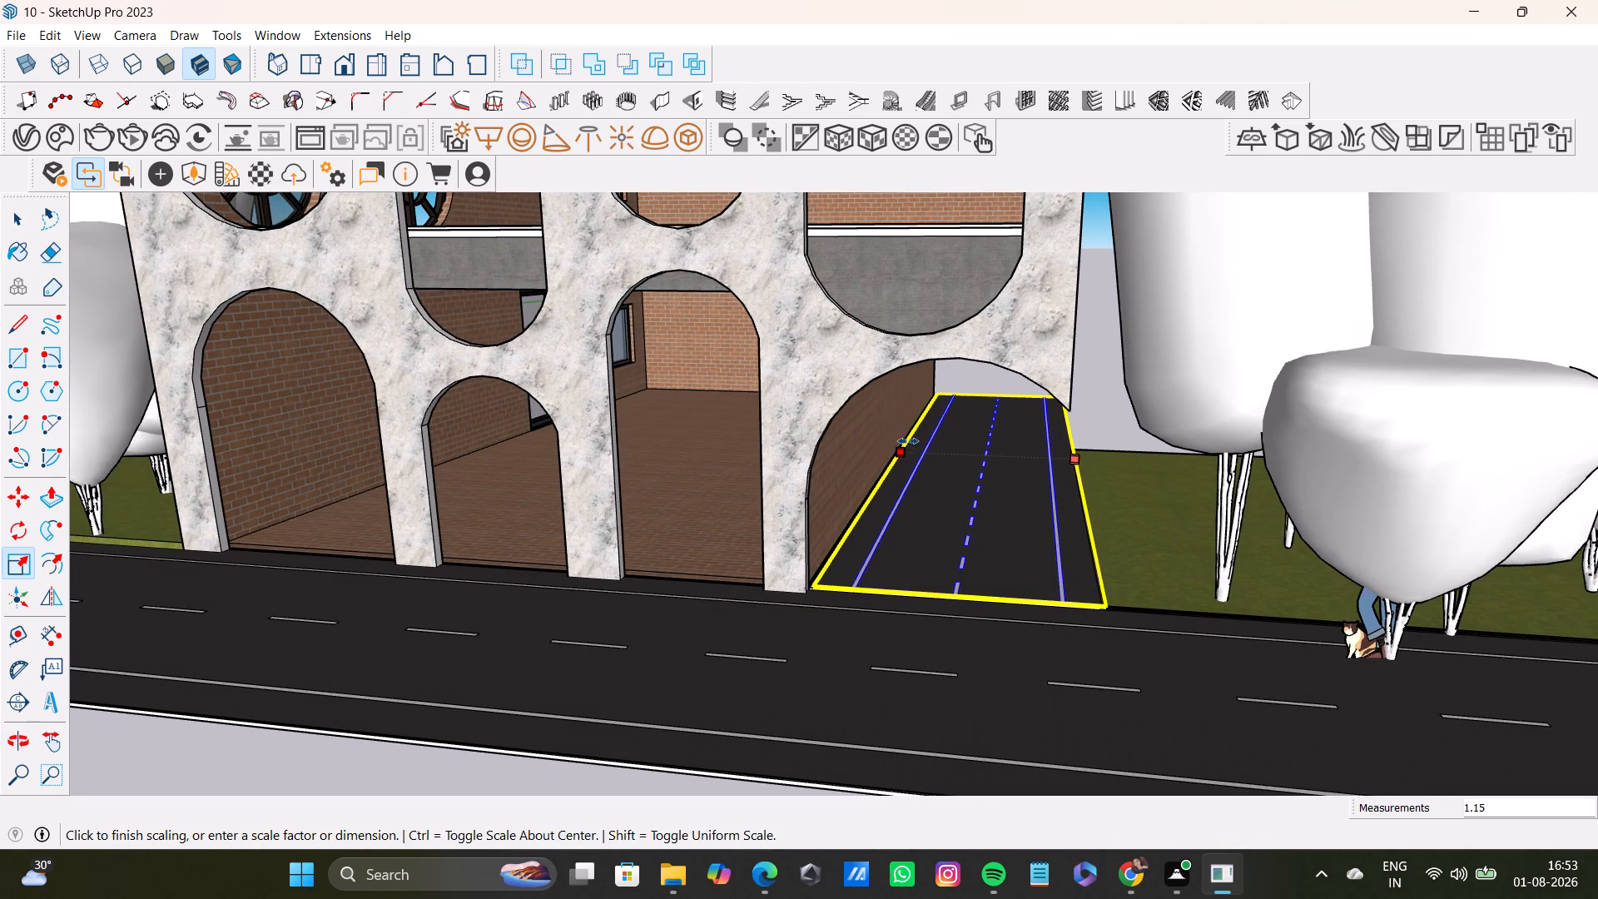
left_click(908, 441)
Fine-tune the driveway road's width by about 1.01 so its edge closes the gap along the building's side wall.
middle_click_drag(1010, 498, 1069, 499)
scroll(861, 511, "up", 13)
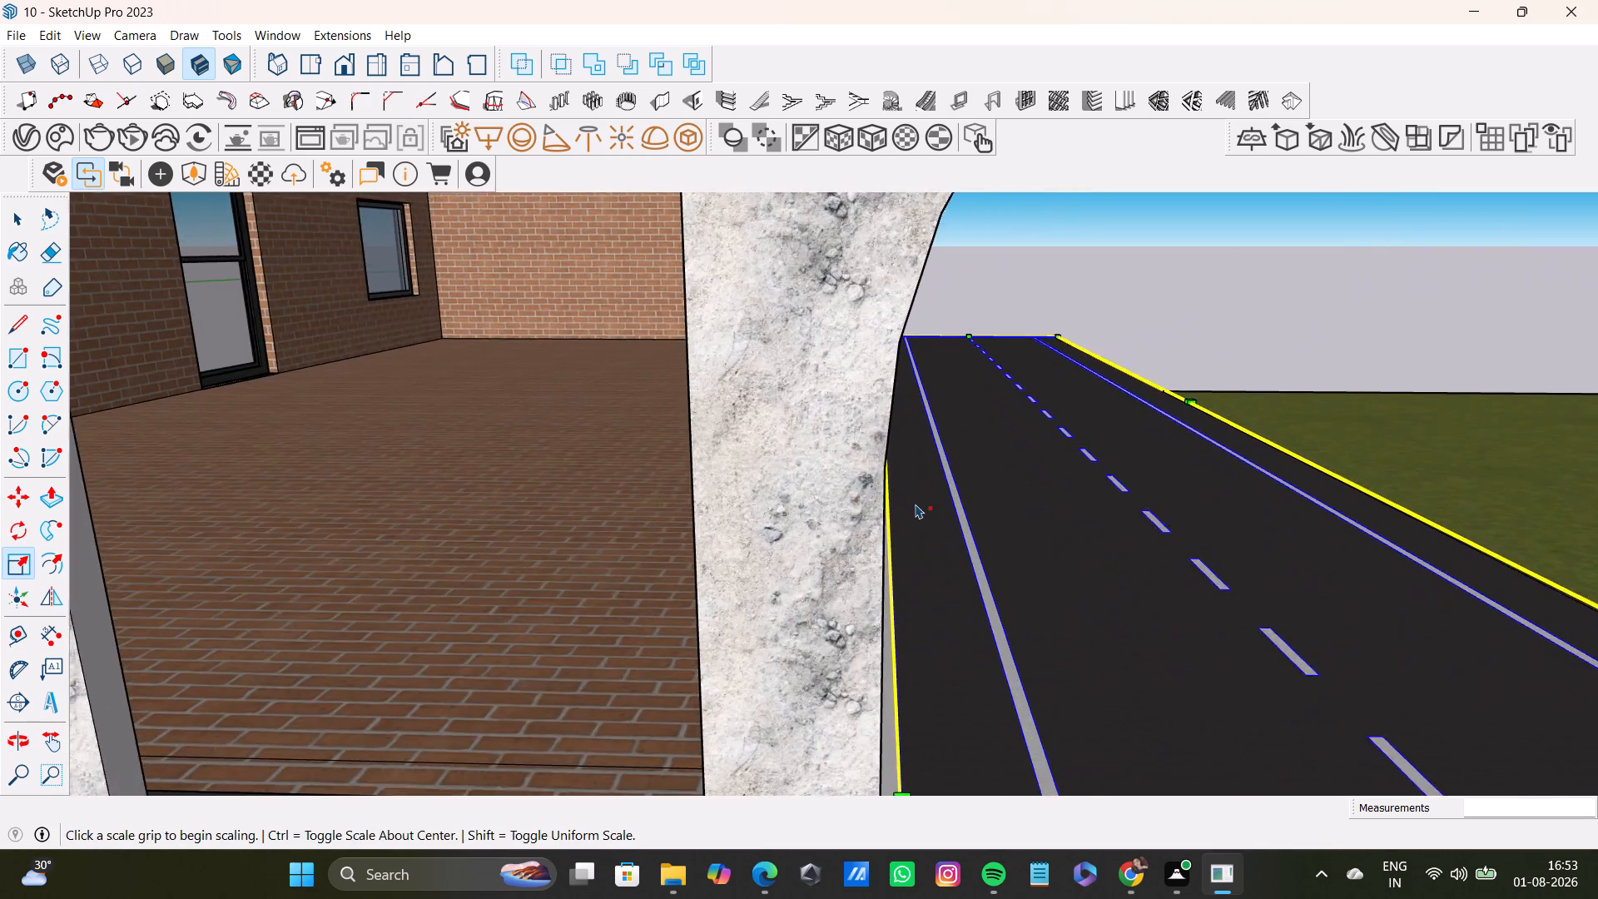
scroll(916, 504, "up", 2)
middle_click(932, 506)
left_click(870, 380)
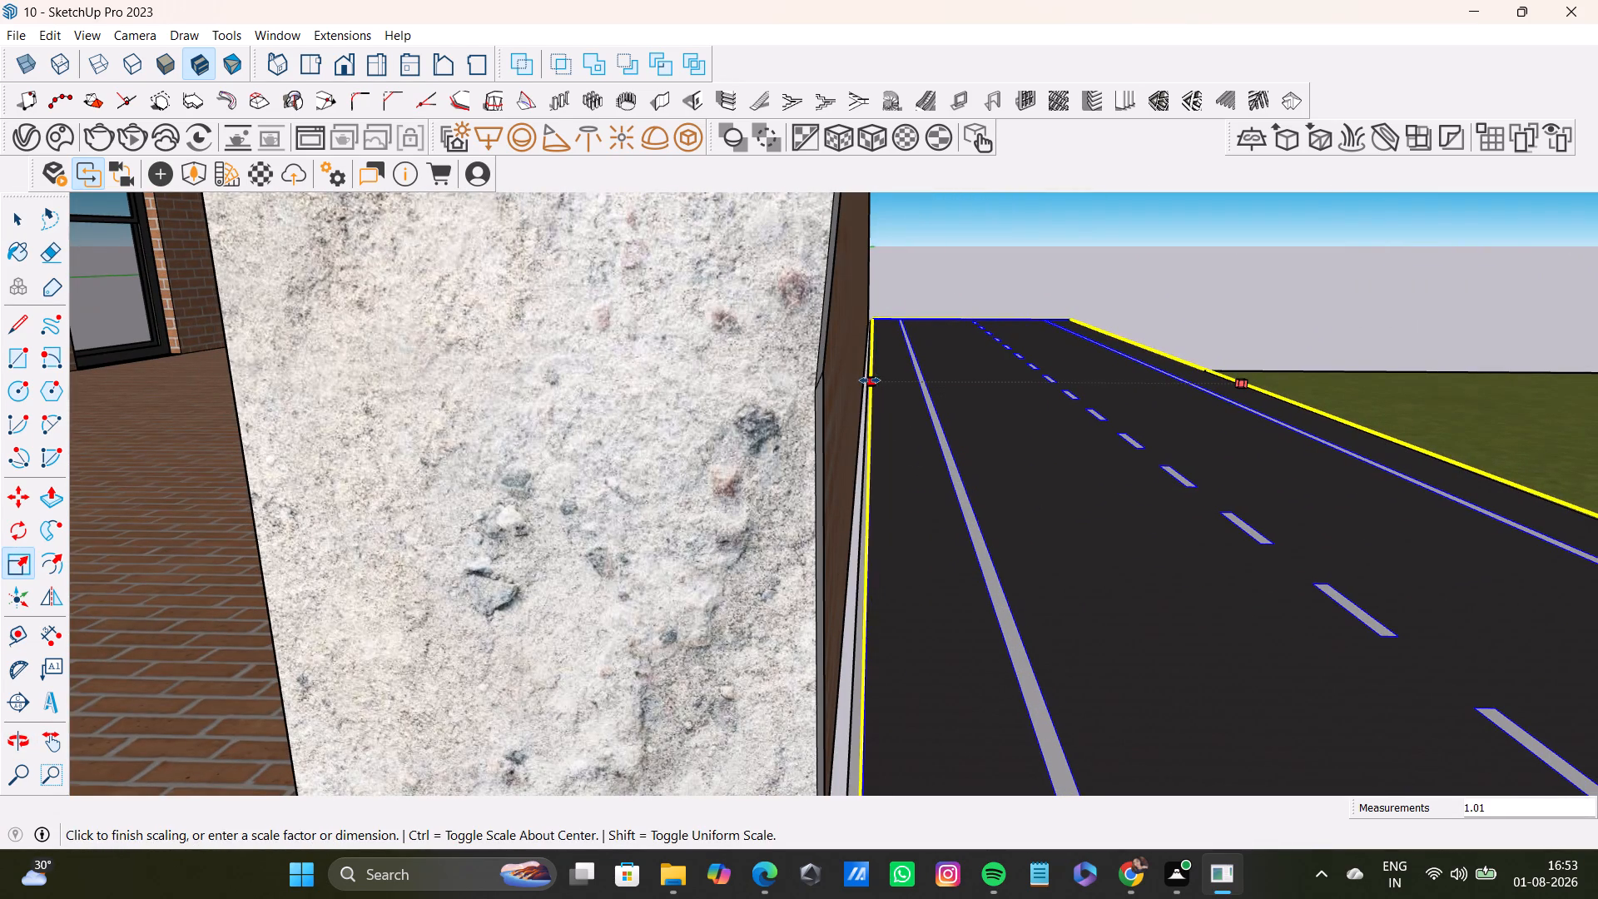
left_click(866, 377)
scroll(950, 416, "down", 6)
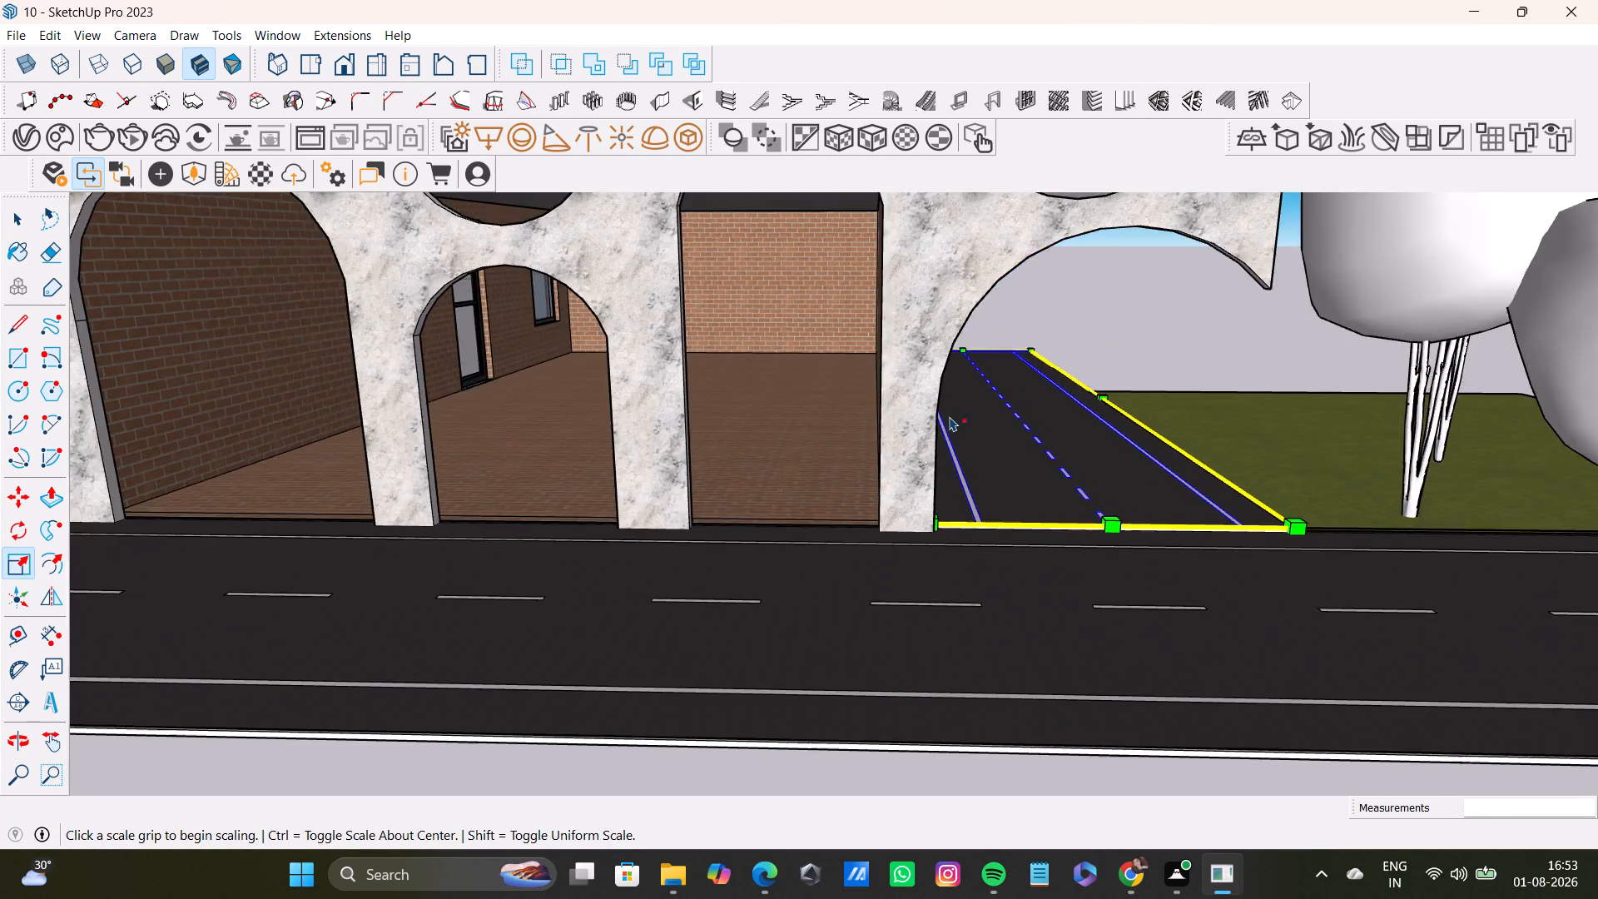
scroll(950, 416, "down", 7)
scroll(1119, 469, "up", 6)
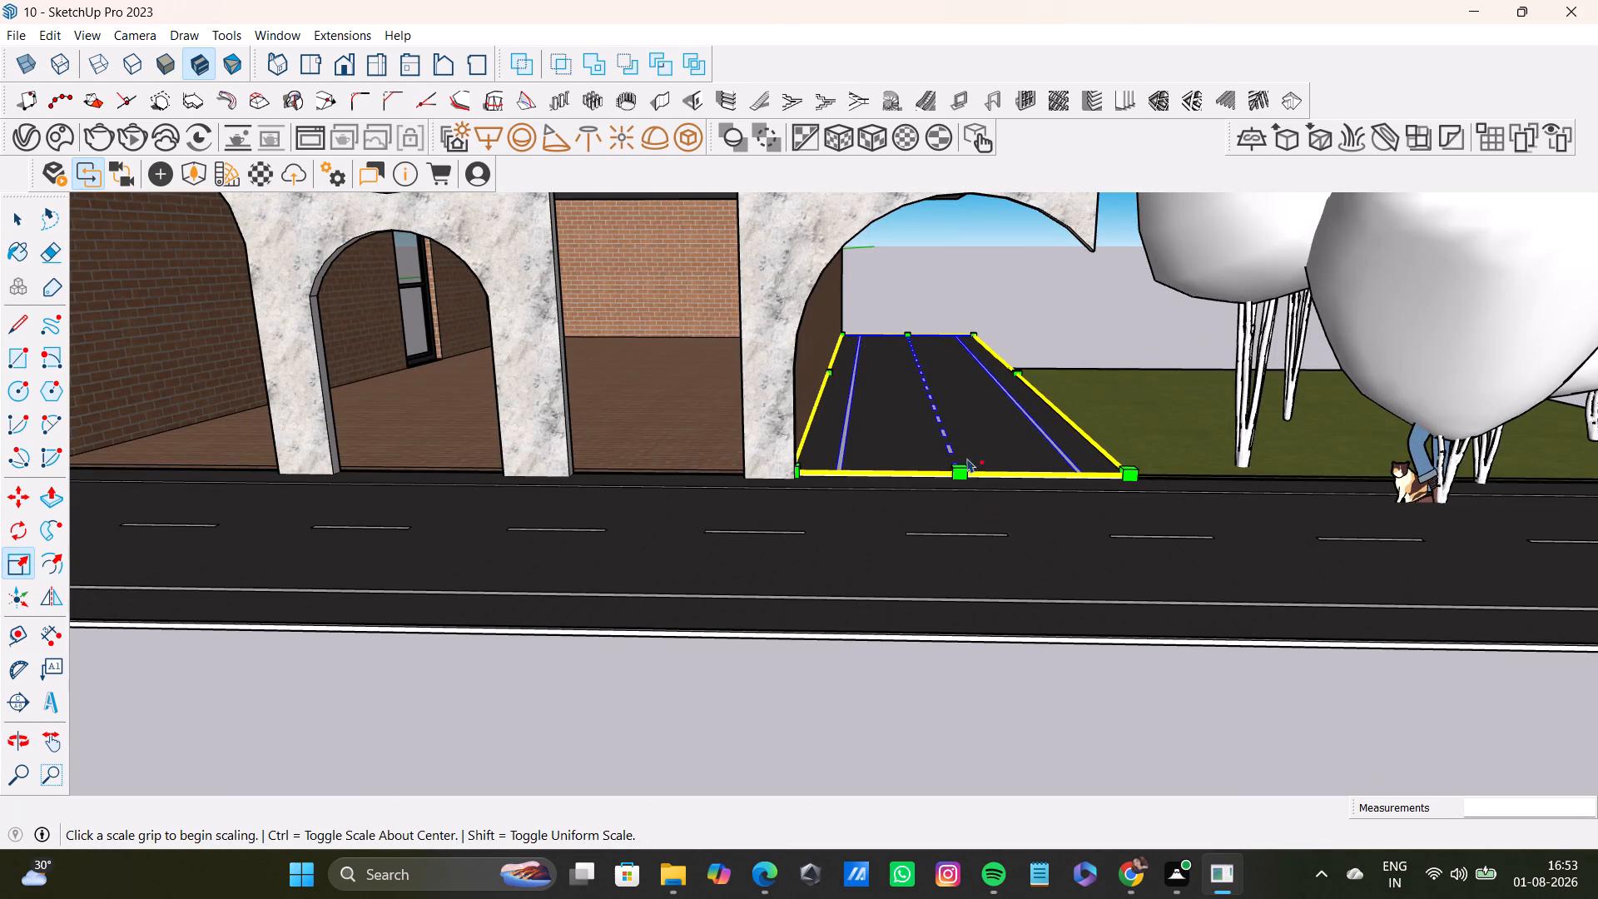
key("space")
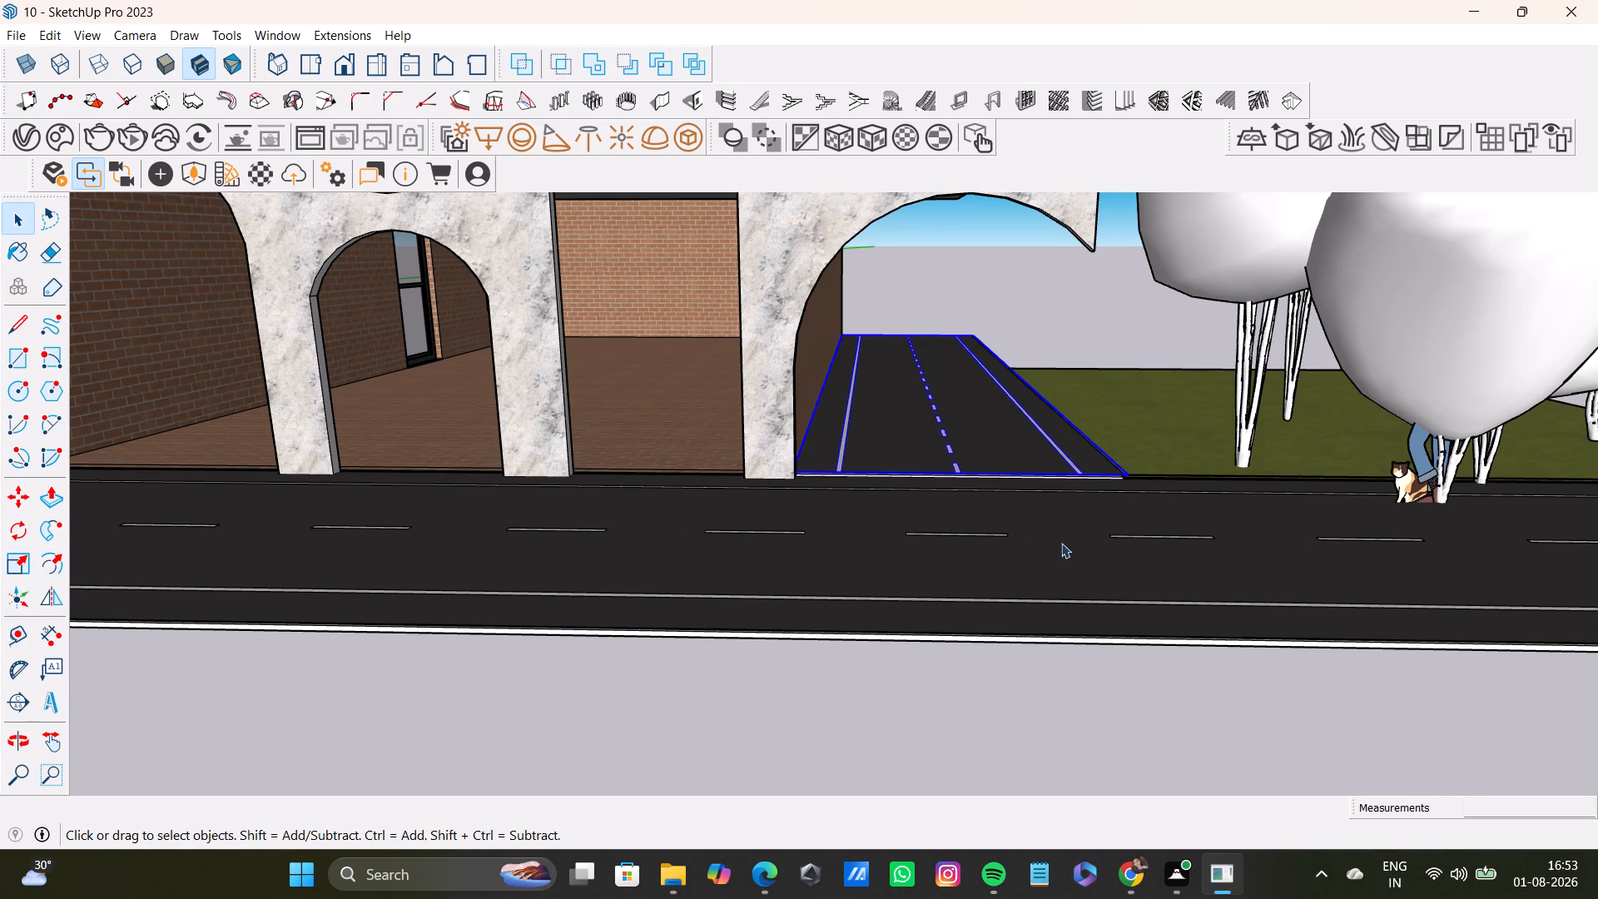
Move the driveway road about 1 3/4" by its front lawn-side corner toward the slab's matching front corner.
middle_click_drag(1069, 551, 1043, 566)
scroll(979, 453, "up", 8)
middle_click_drag(964, 439, 953, 378)
middle_click_drag(1386, 450, 1111, 360, "shift")
key("m")
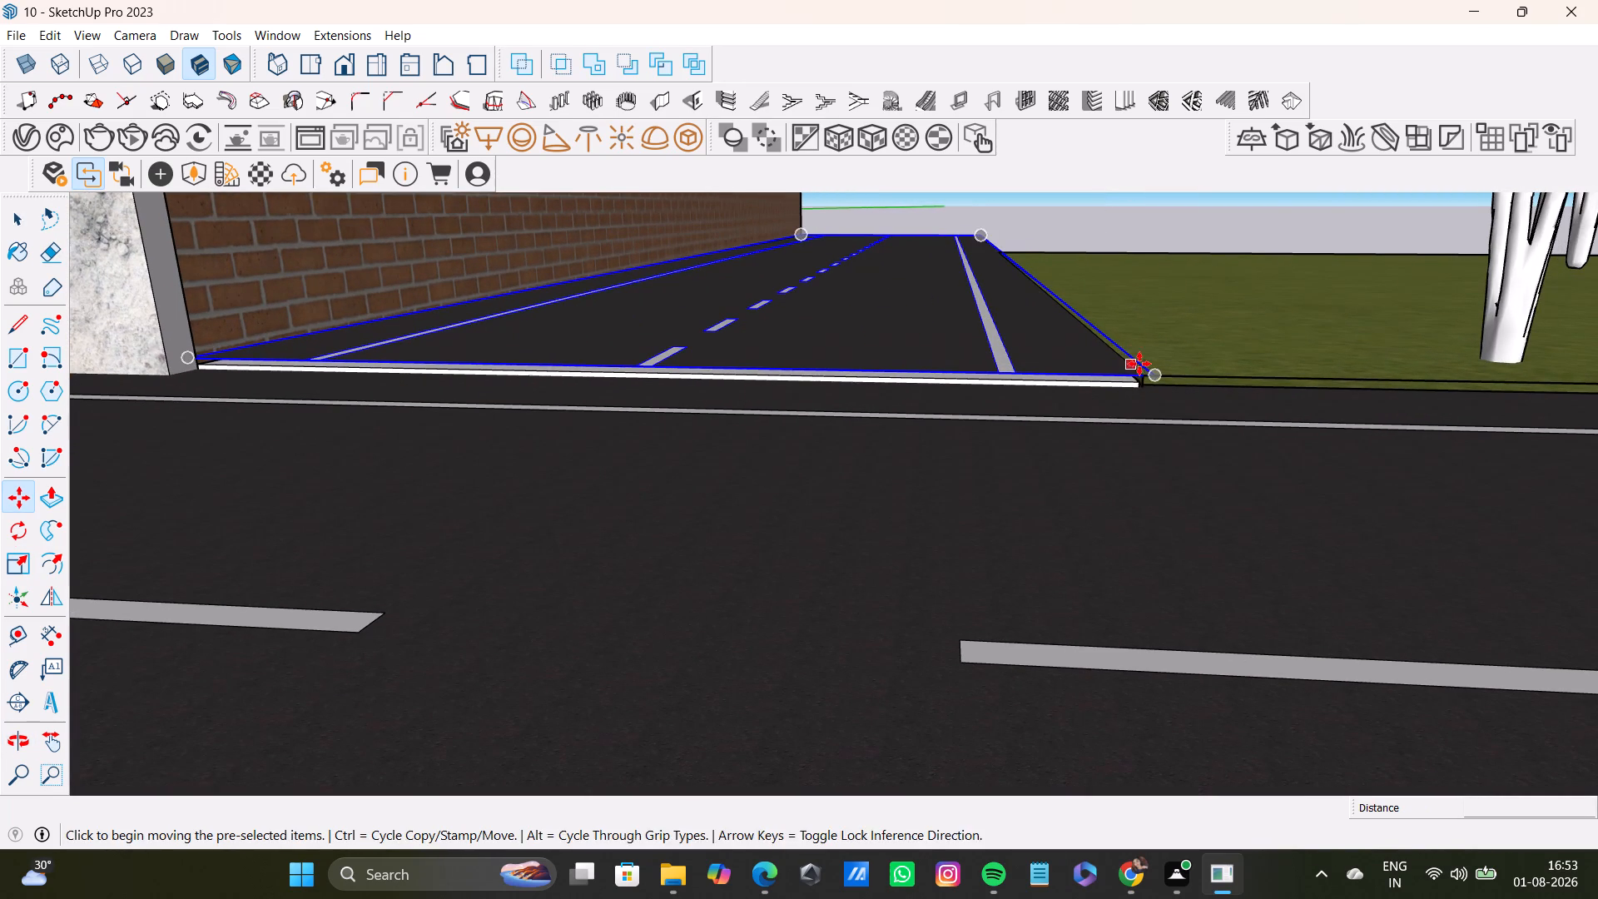
left_click(1153, 372)
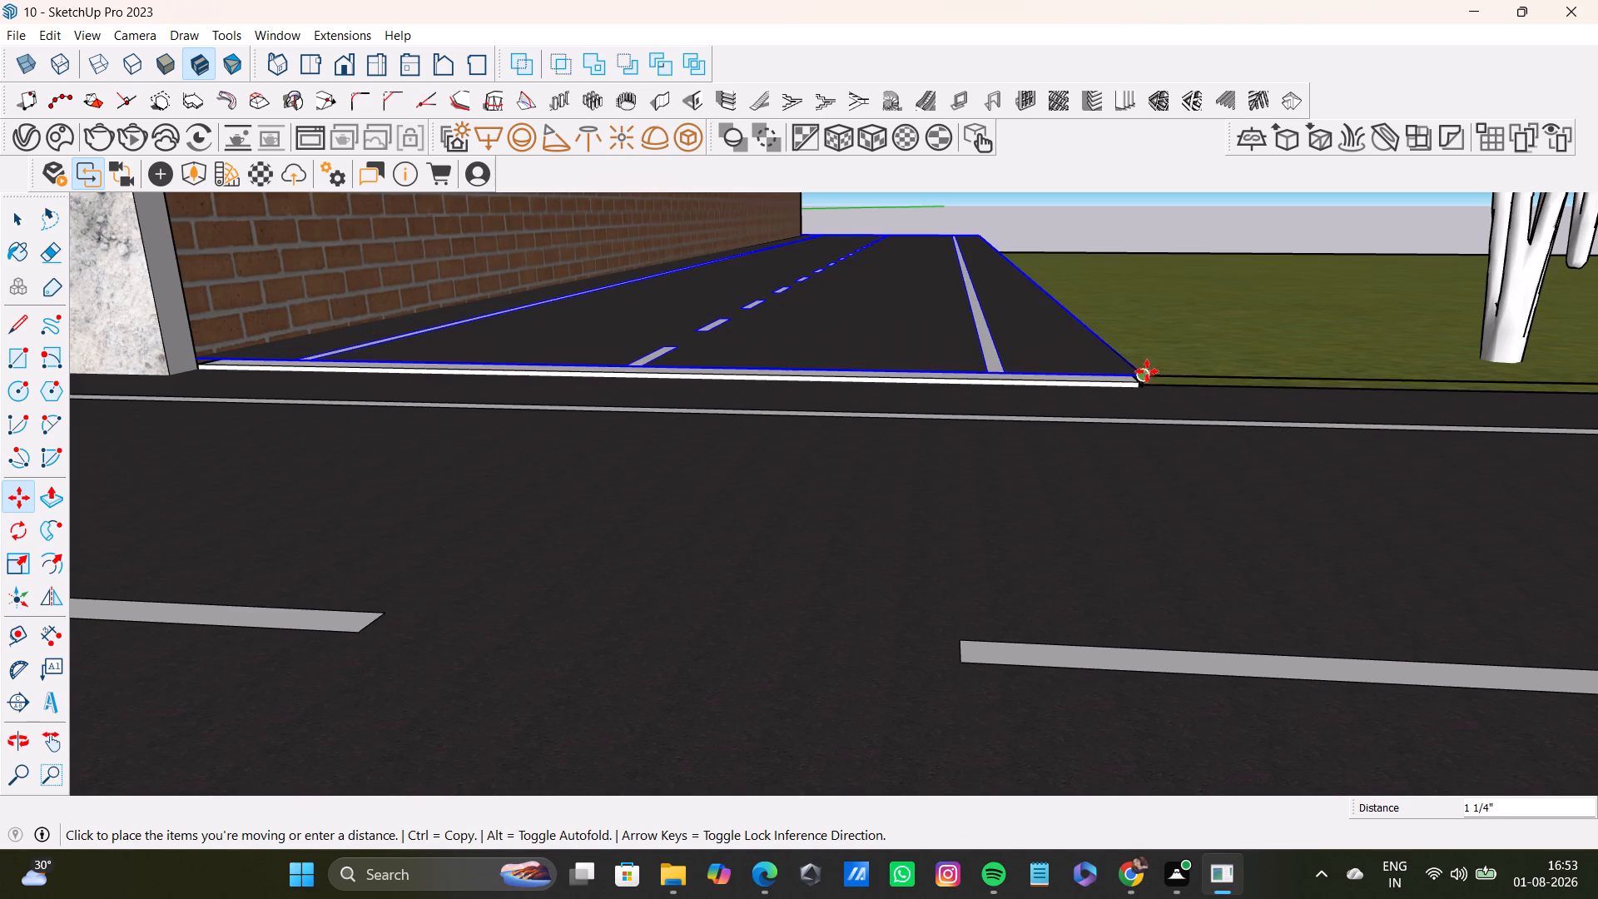
scroll(1140, 374, "up", 11)
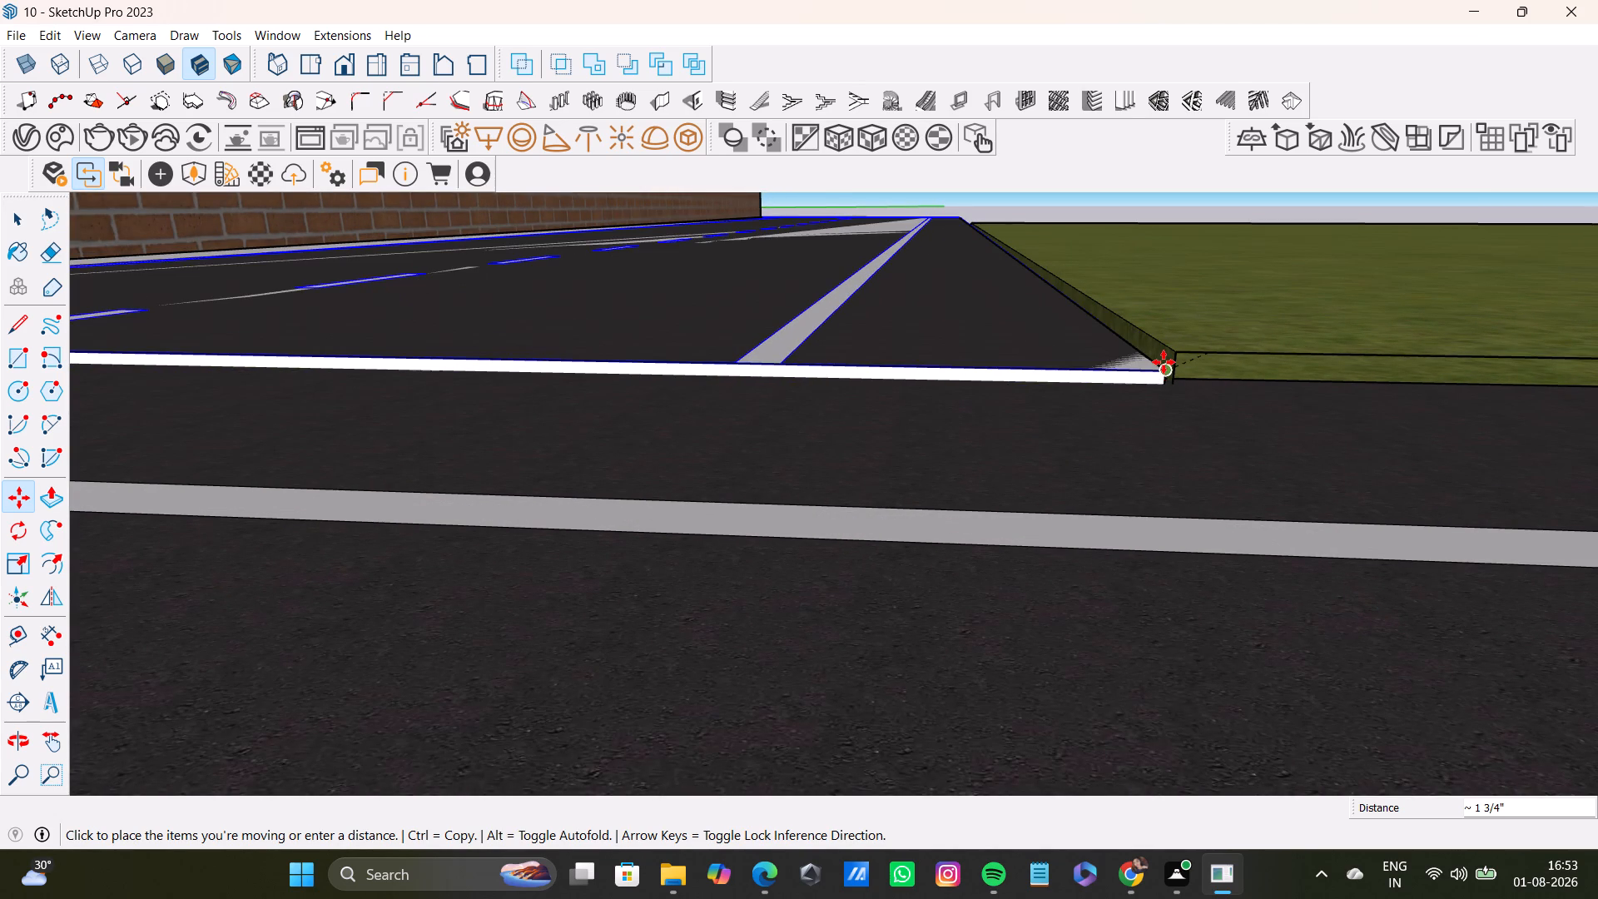
left_click(1164, 361)
key("space")
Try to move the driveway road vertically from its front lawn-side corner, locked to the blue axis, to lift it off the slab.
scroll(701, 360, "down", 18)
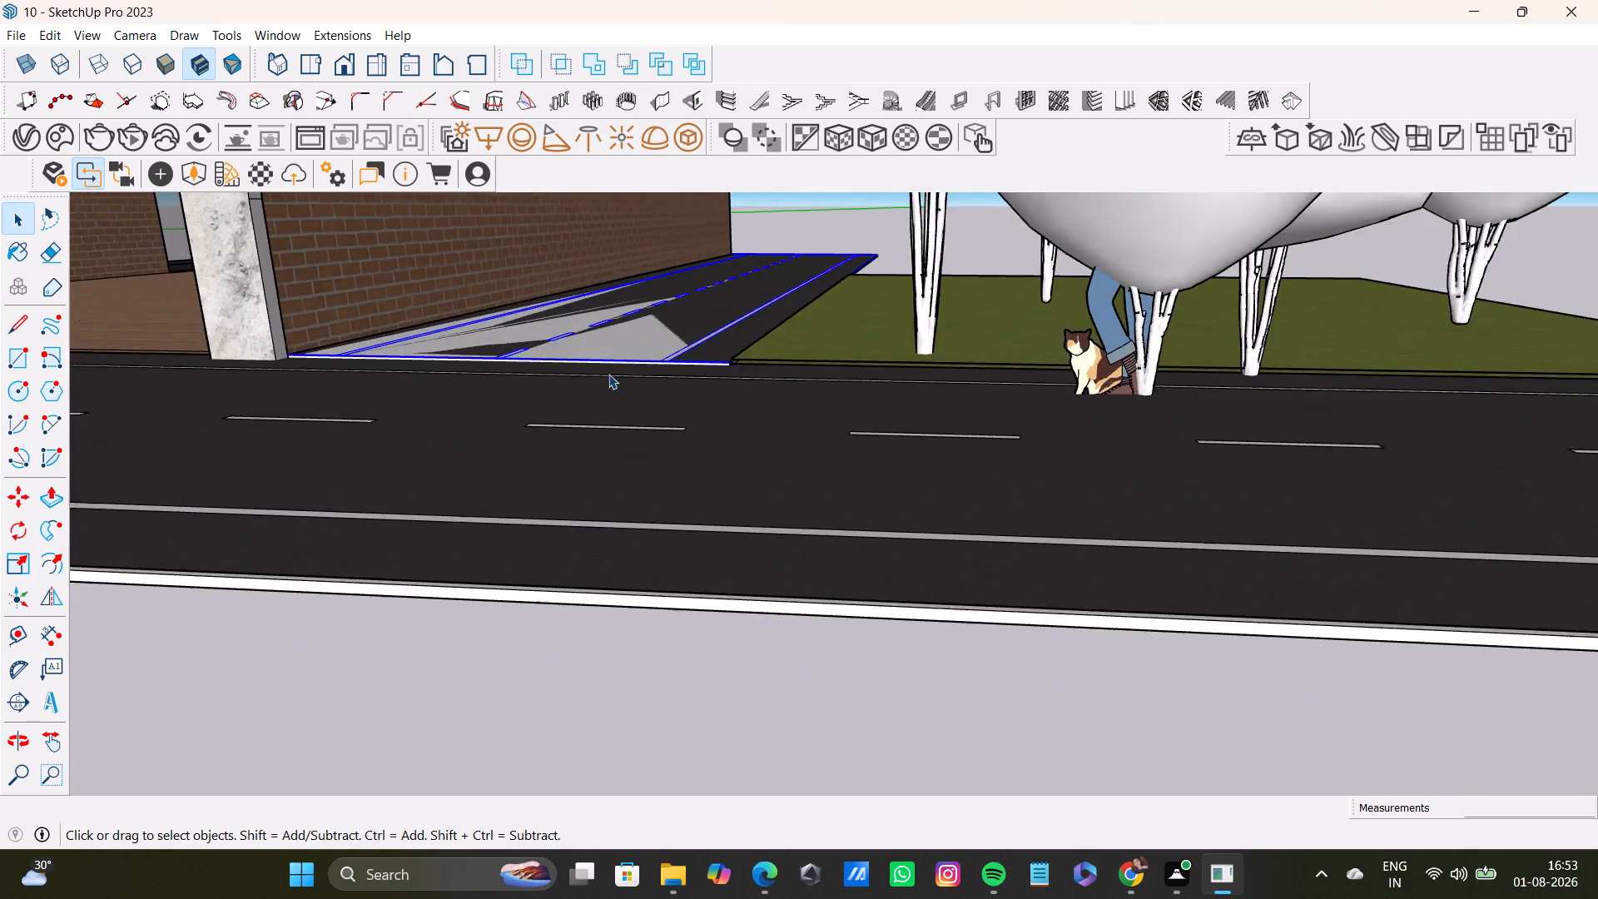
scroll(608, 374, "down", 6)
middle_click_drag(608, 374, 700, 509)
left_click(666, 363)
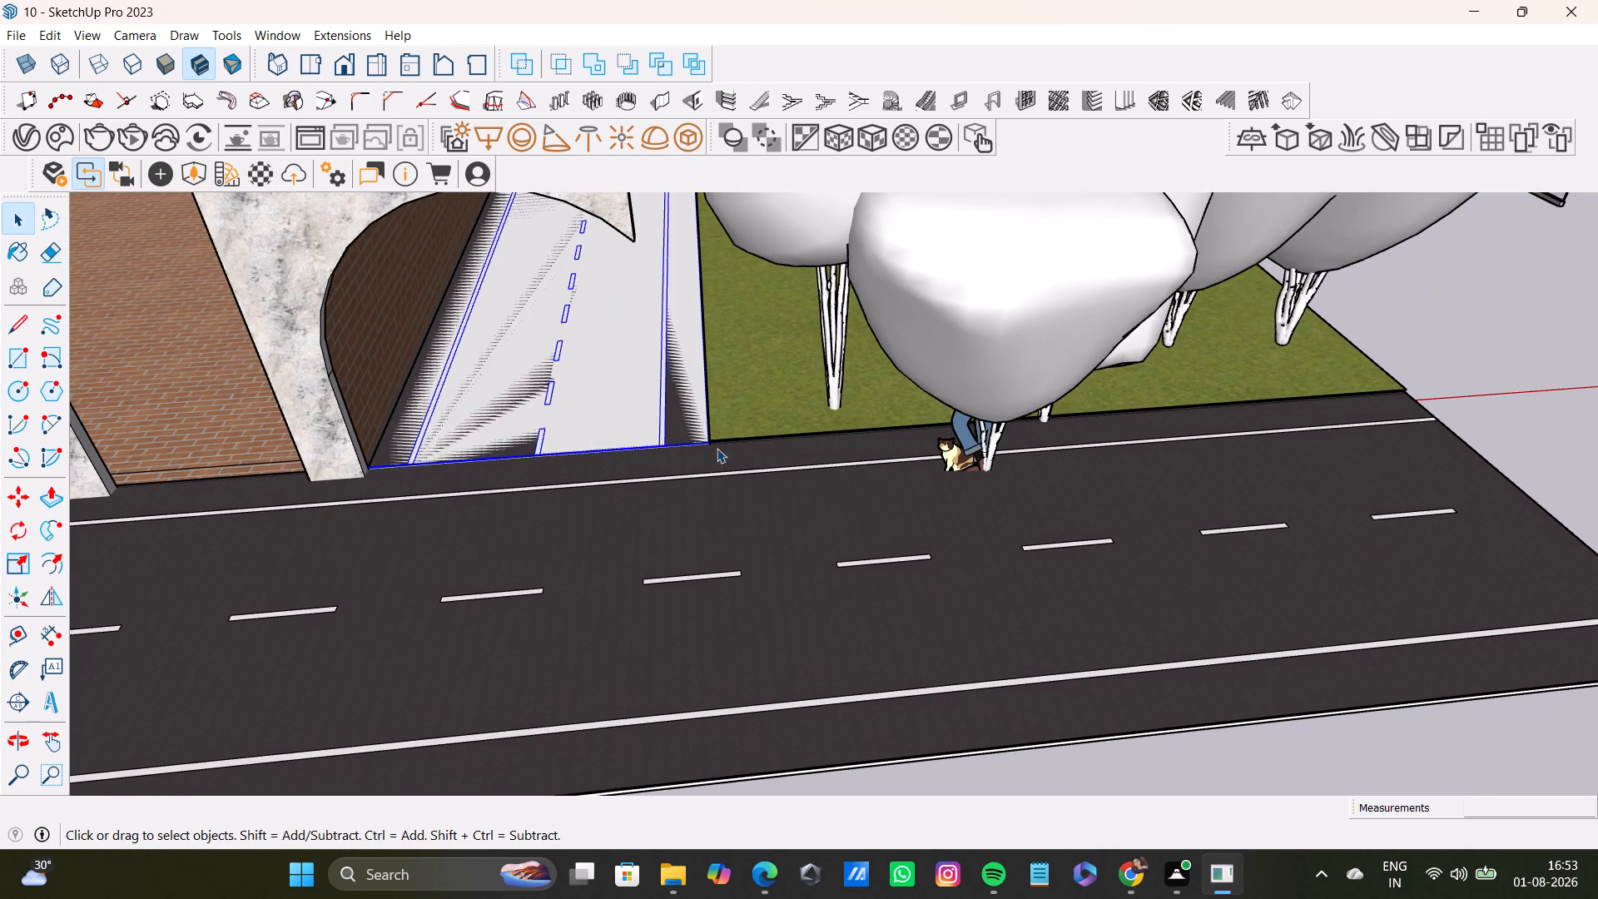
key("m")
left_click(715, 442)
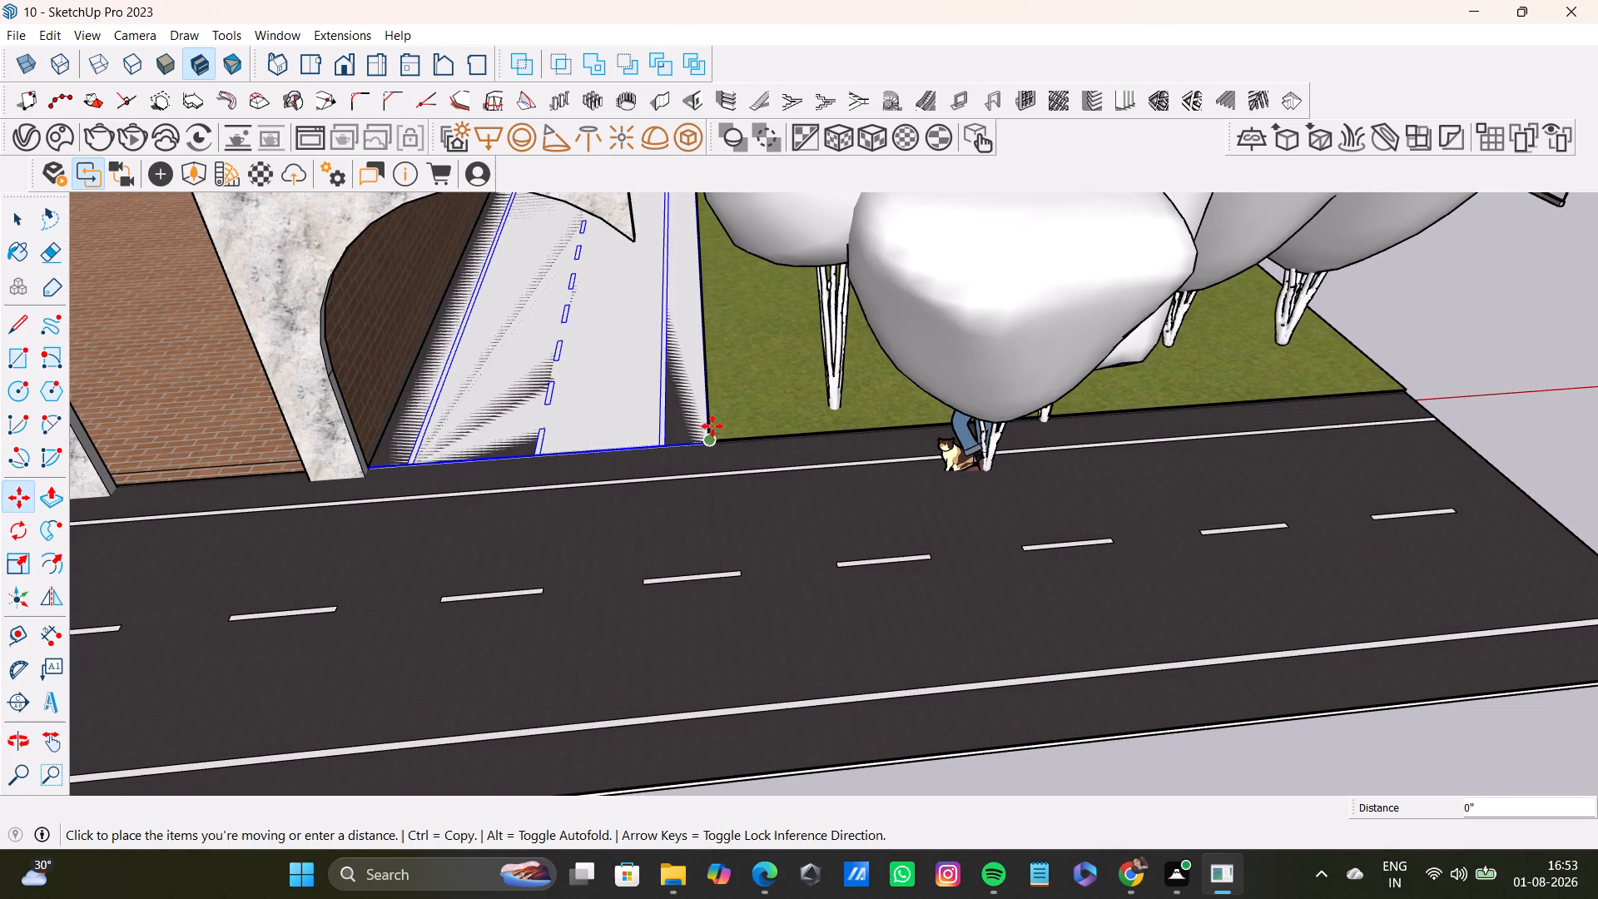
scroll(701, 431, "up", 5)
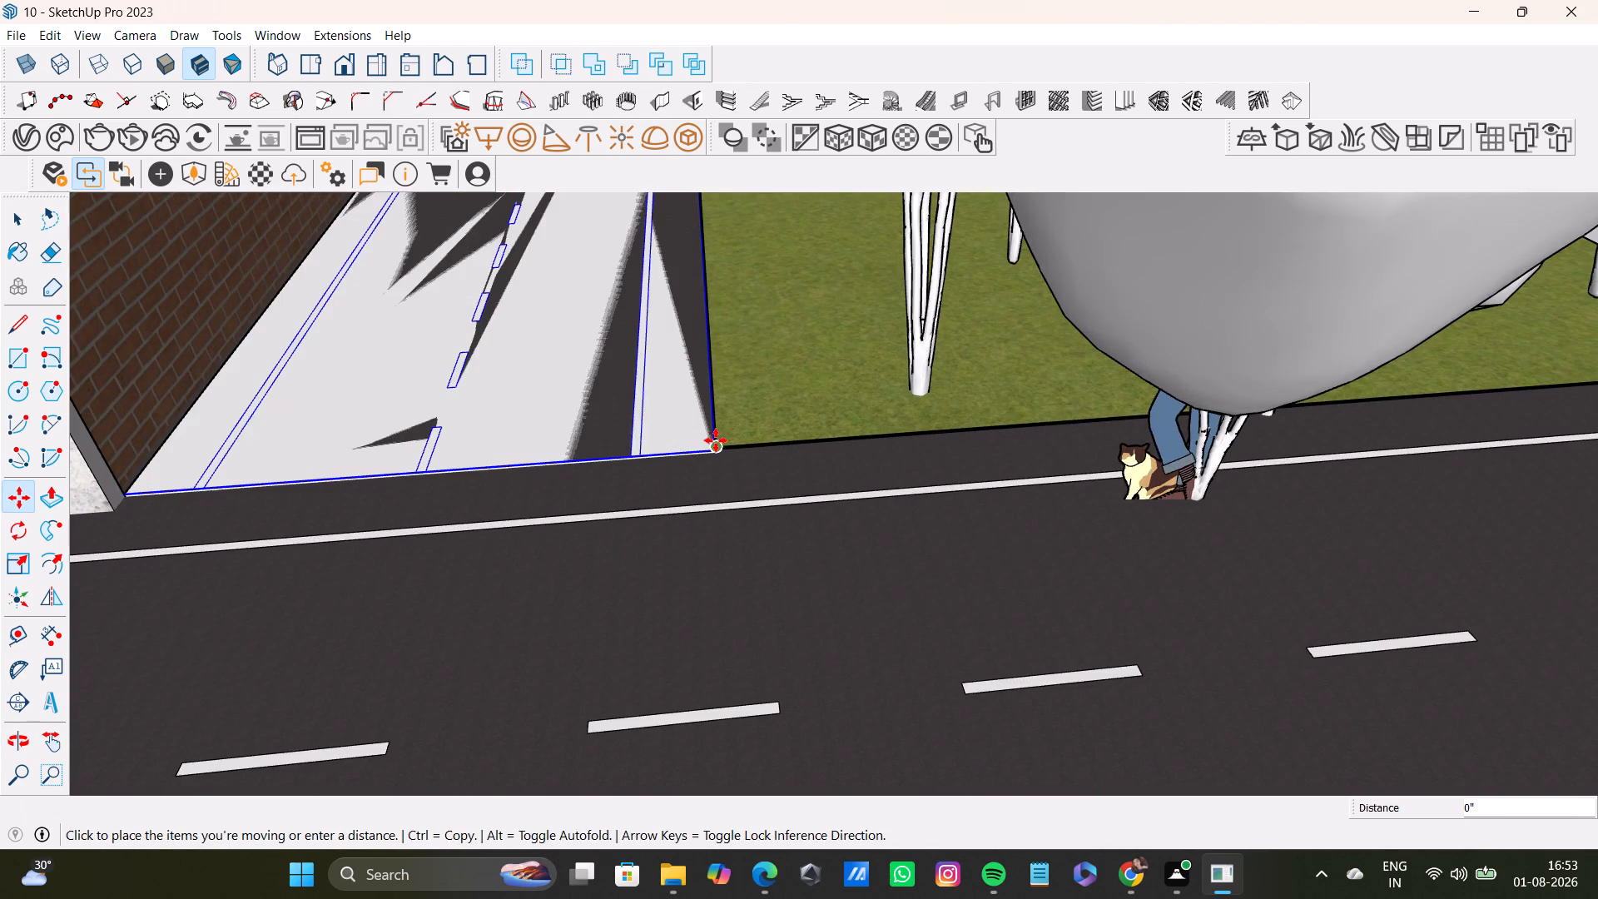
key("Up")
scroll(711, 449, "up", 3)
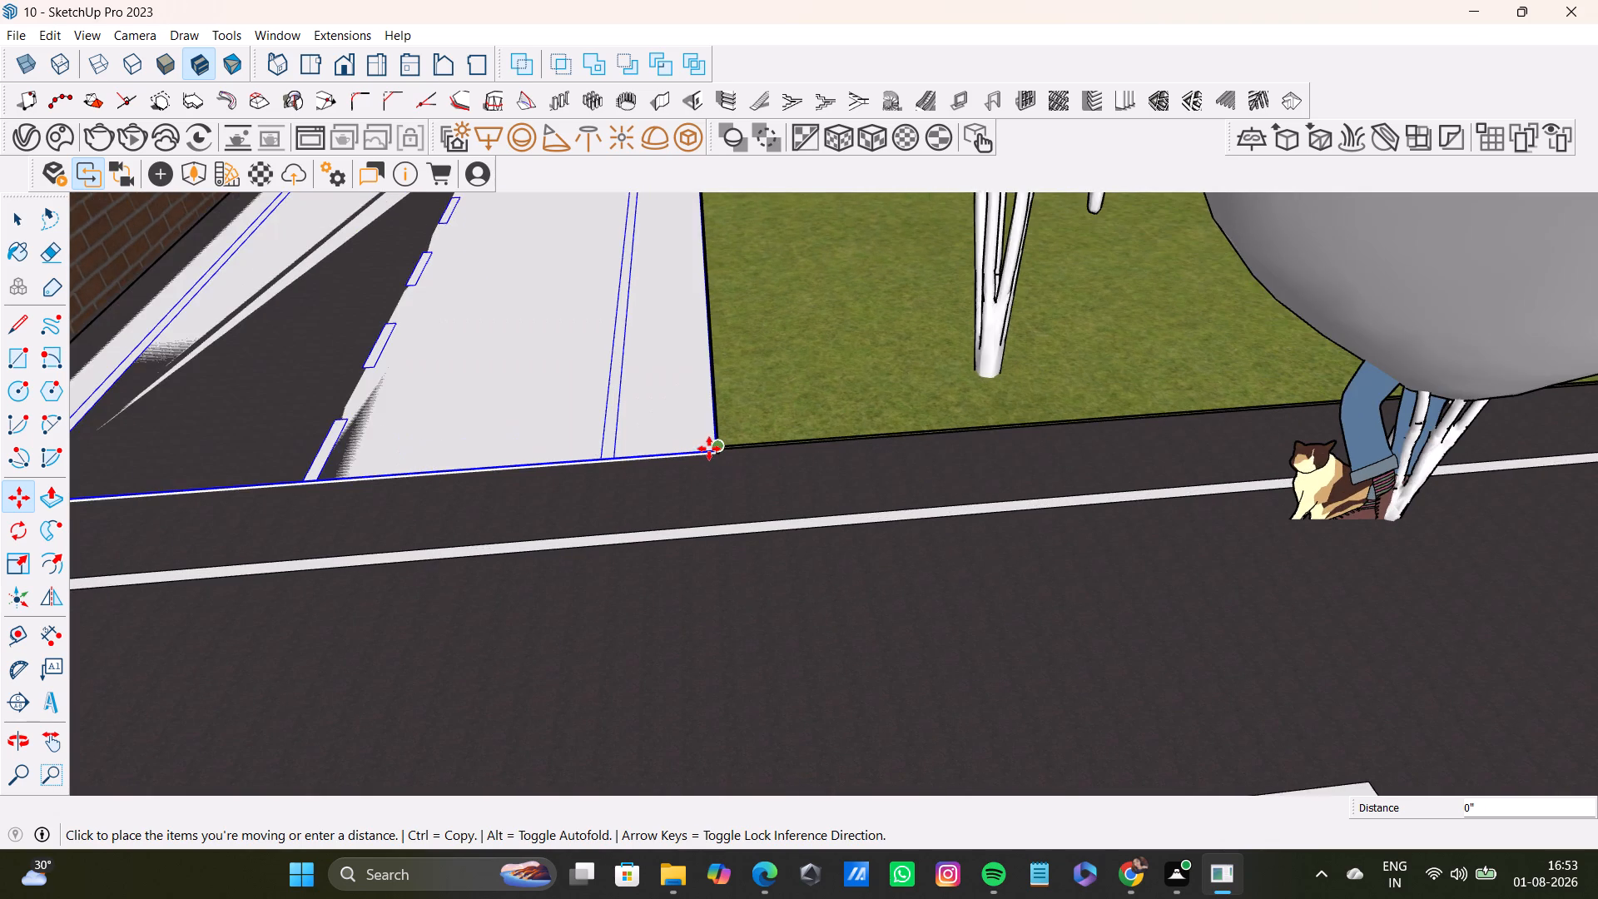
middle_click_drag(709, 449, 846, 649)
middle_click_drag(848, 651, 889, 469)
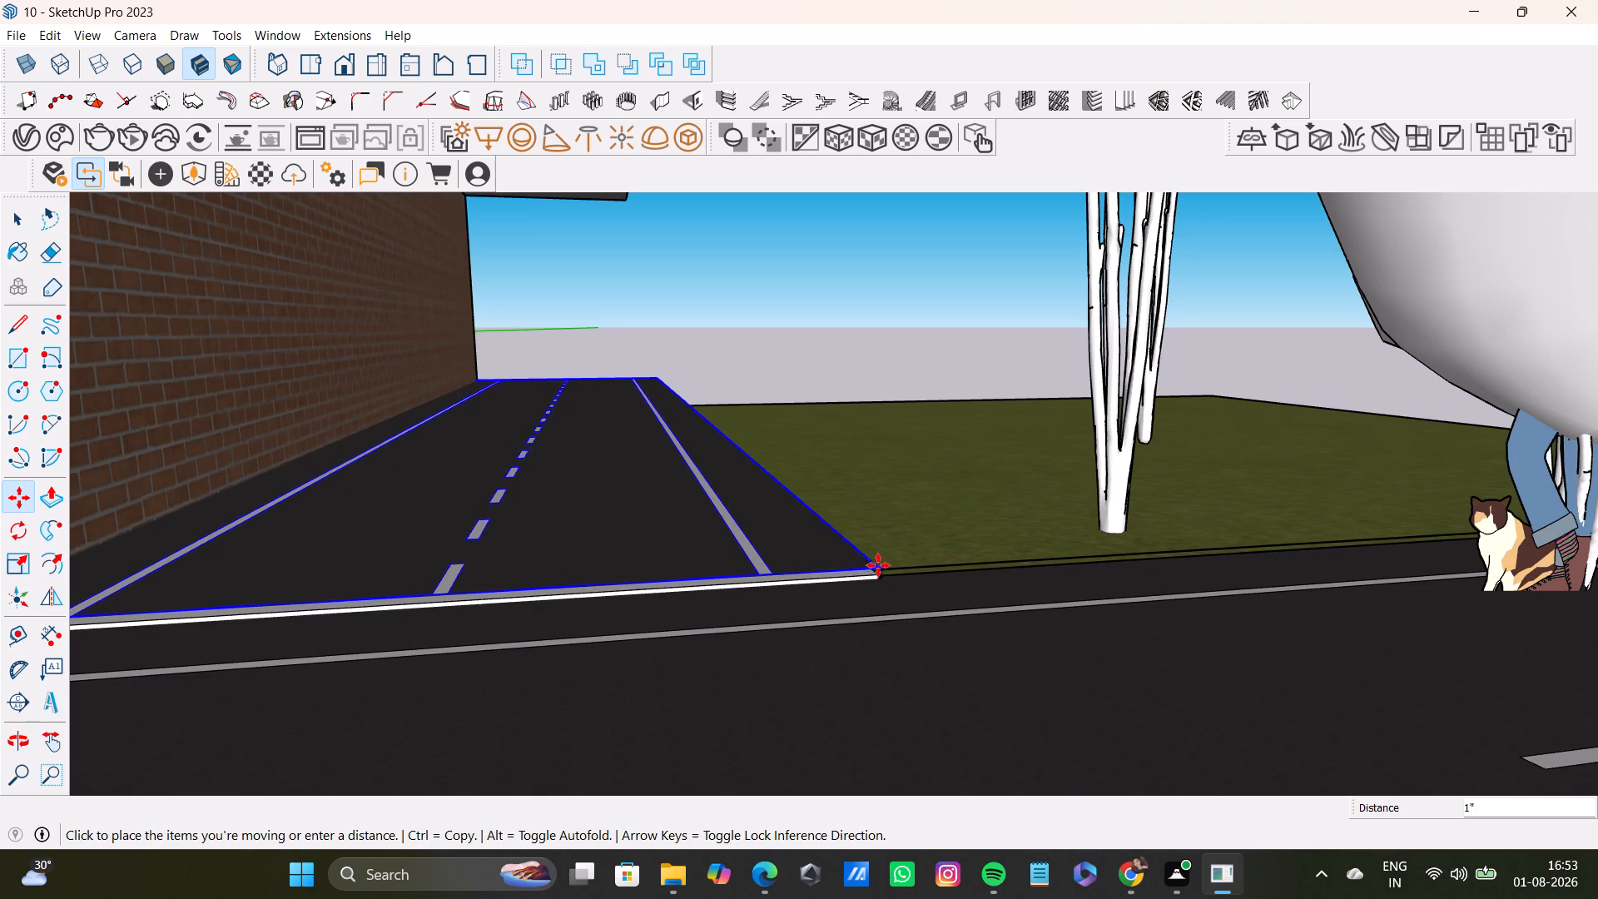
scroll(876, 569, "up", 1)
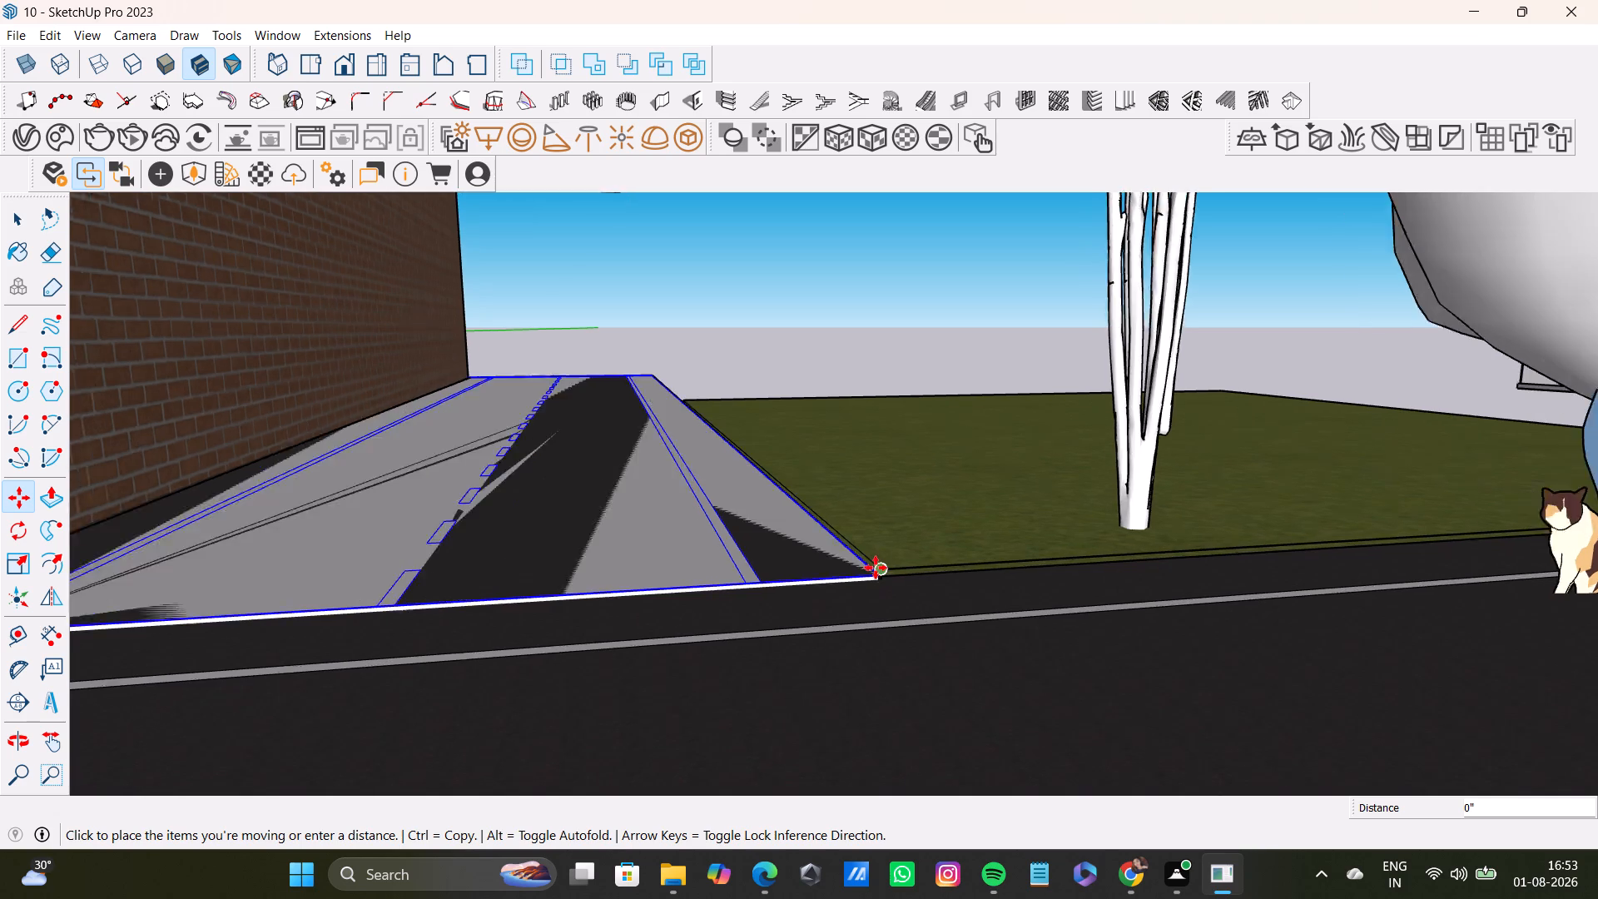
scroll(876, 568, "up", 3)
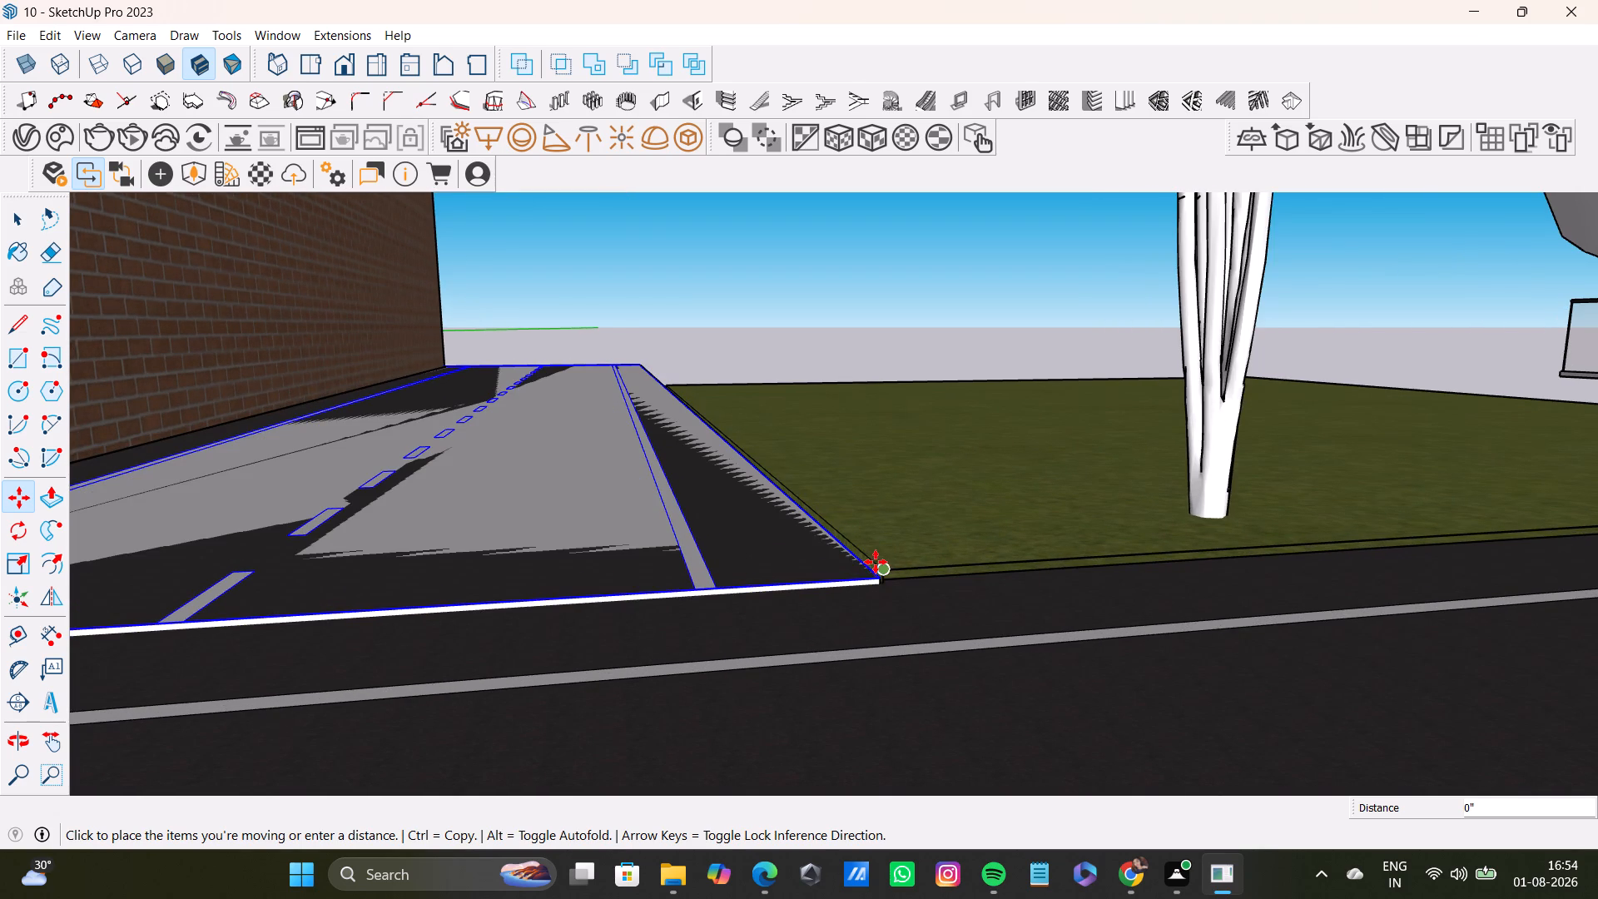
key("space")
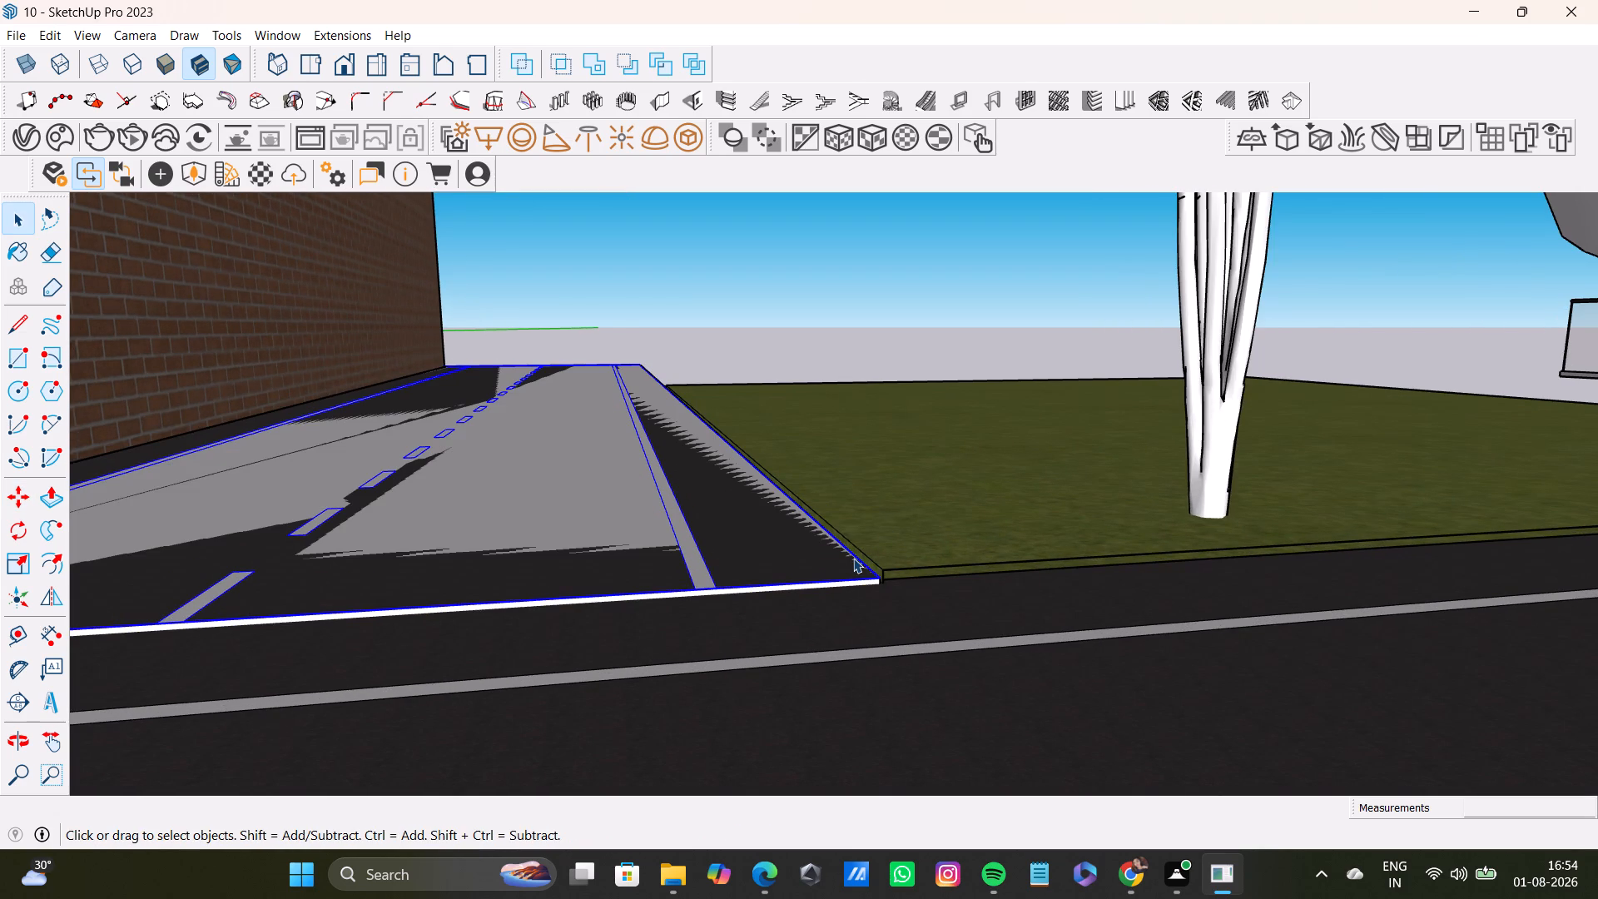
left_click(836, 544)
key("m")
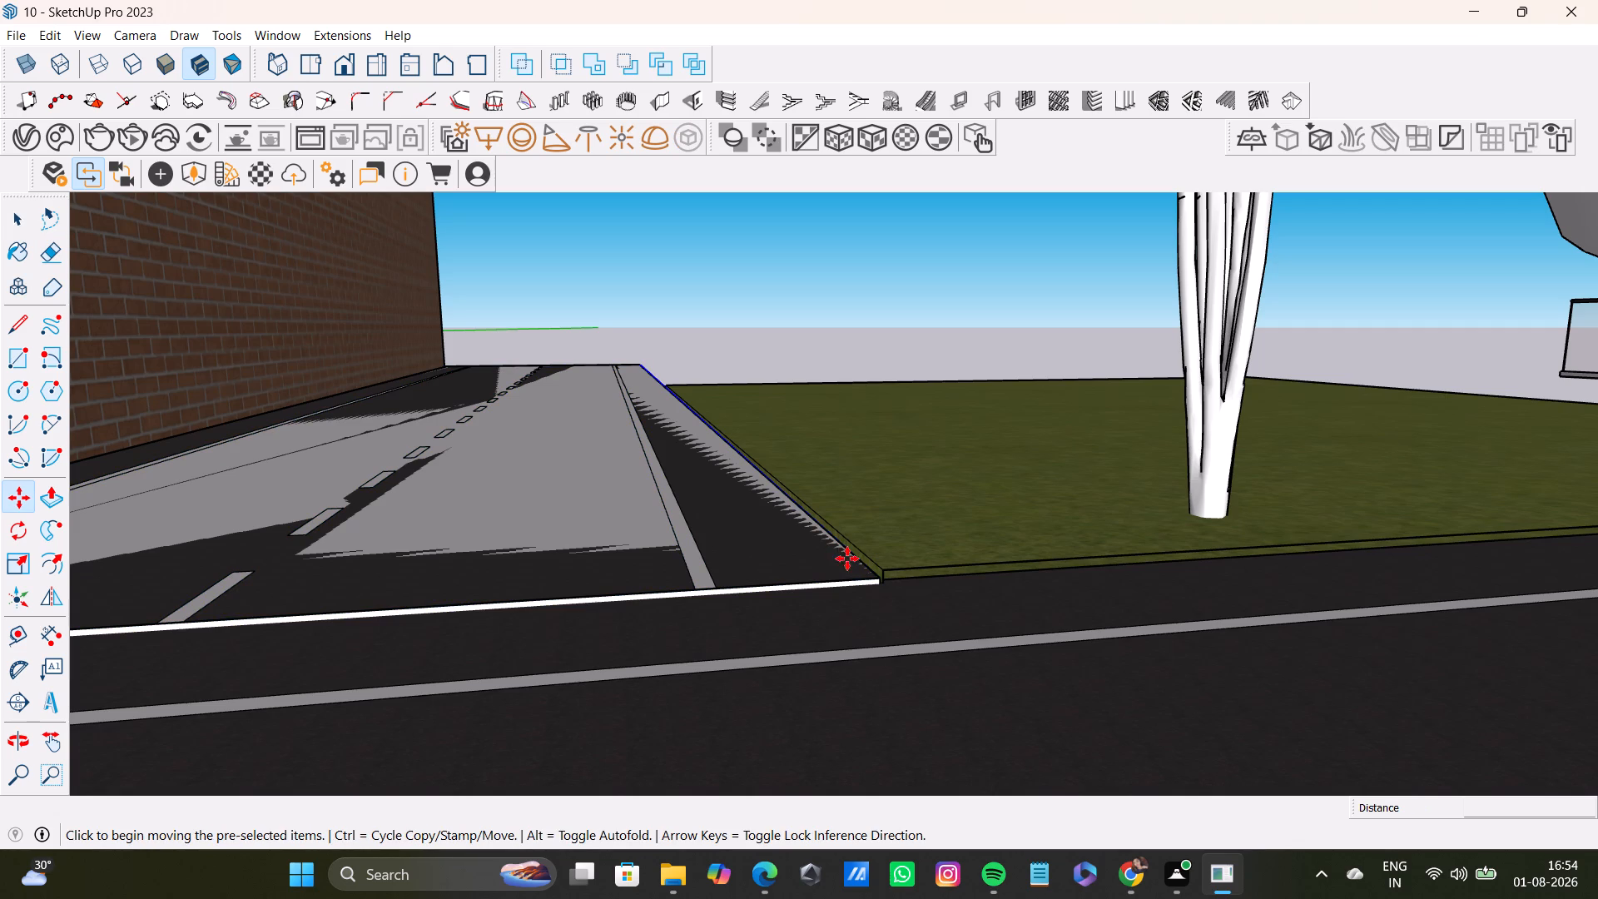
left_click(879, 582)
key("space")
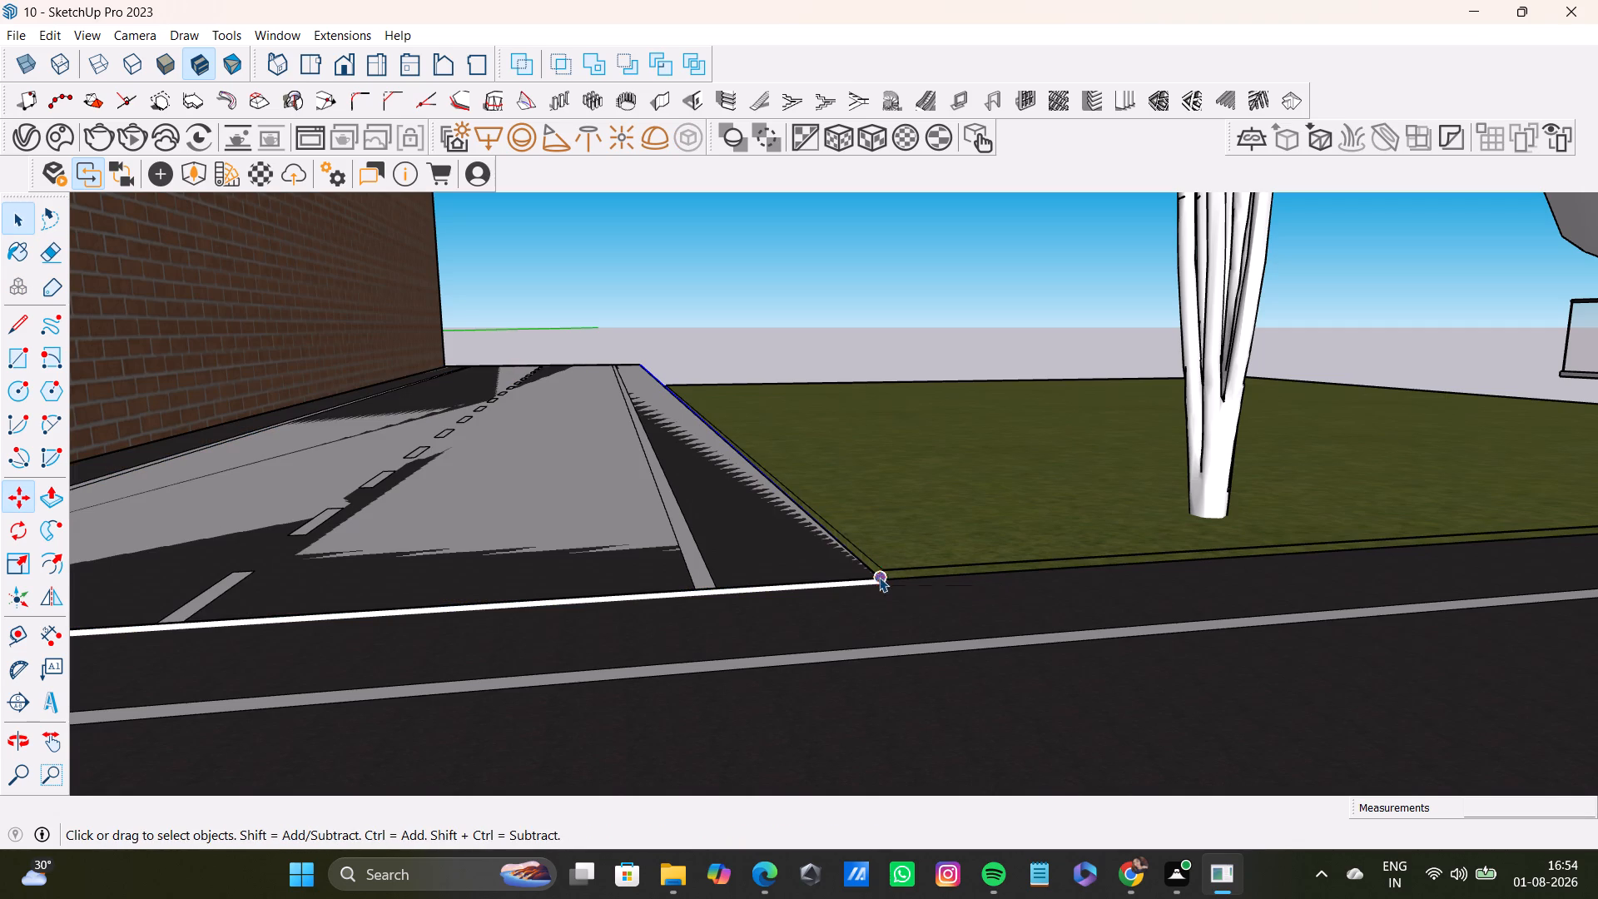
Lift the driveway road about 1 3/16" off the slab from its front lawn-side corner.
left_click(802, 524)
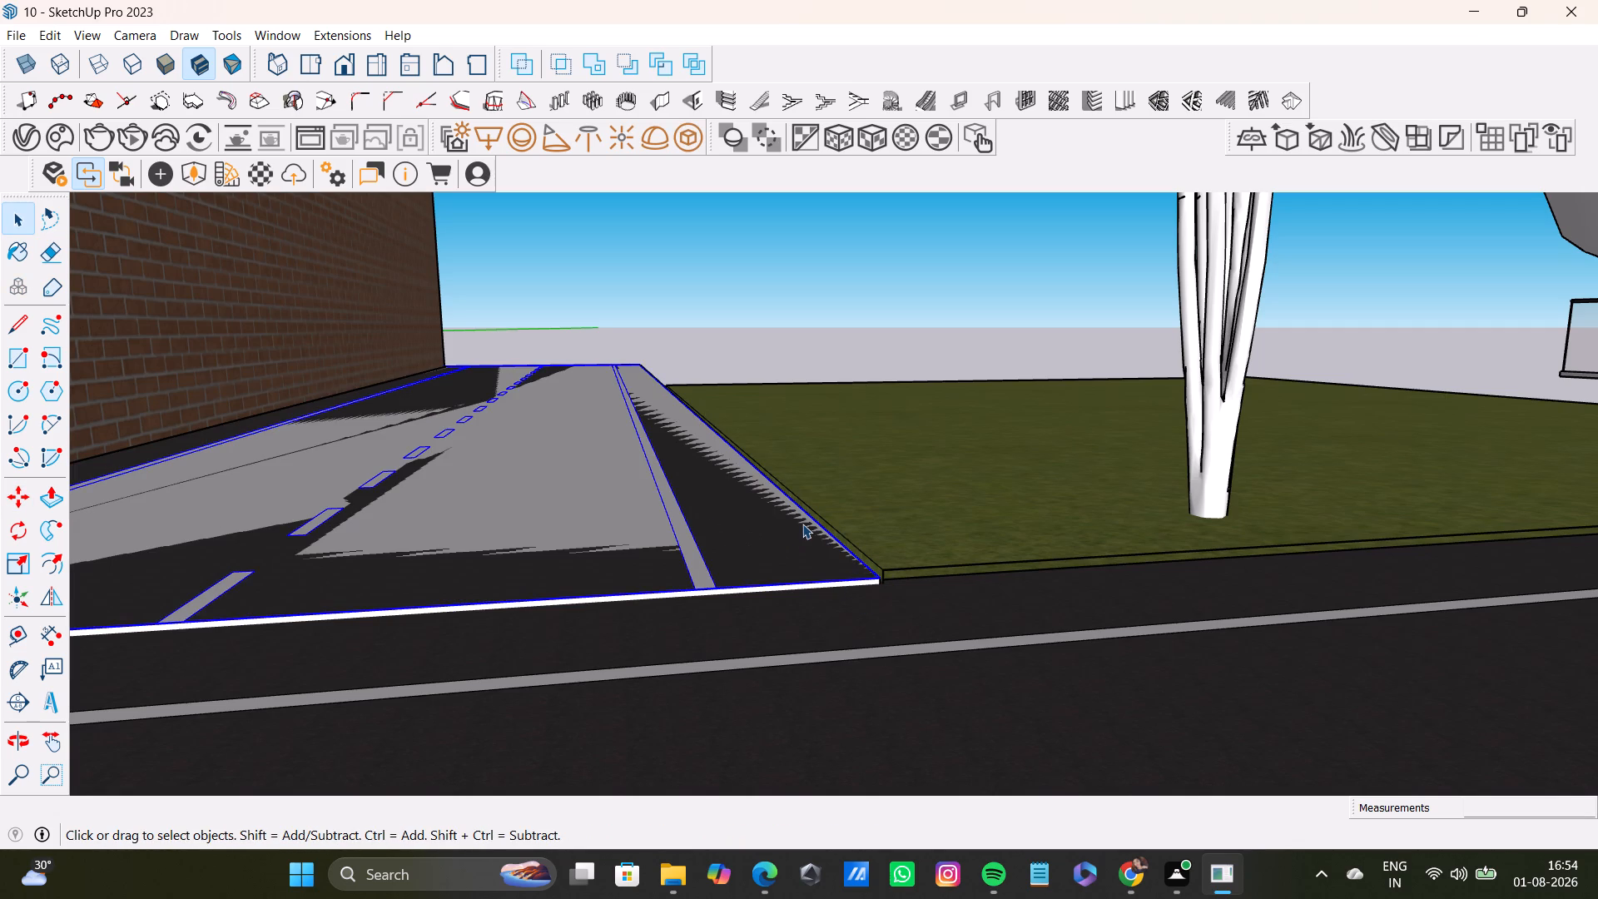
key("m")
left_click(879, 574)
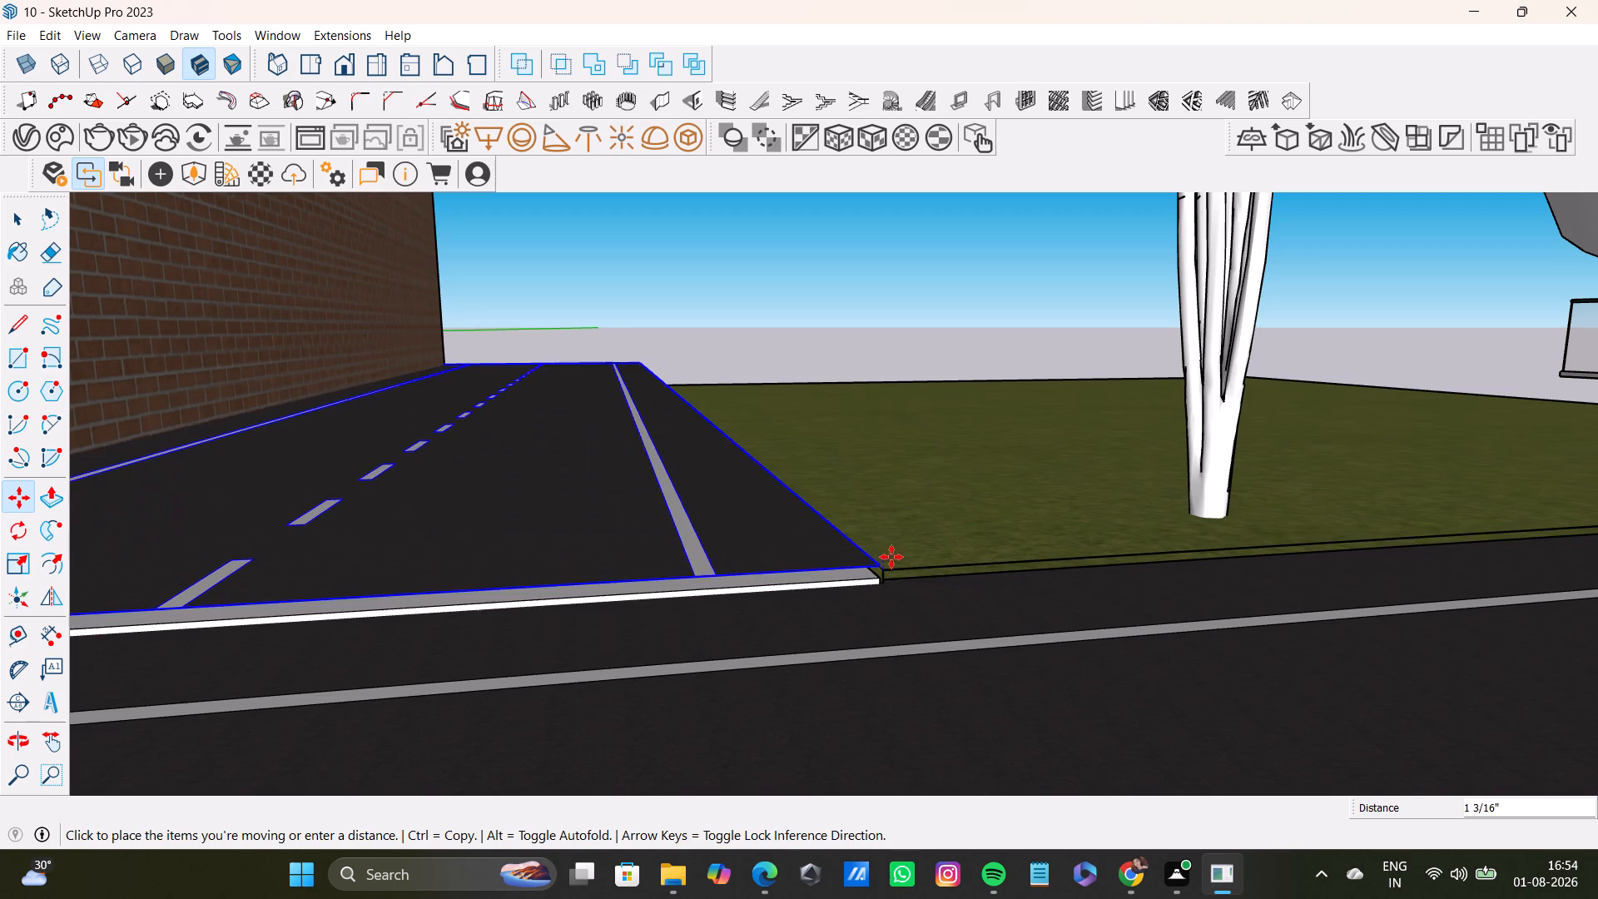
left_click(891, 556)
Lower the driveway road about 1 3/8" from its front lawn-side corner onto the slab's matching corner, and deselect it.
middle_click_drag(742, 627, 735, 533)
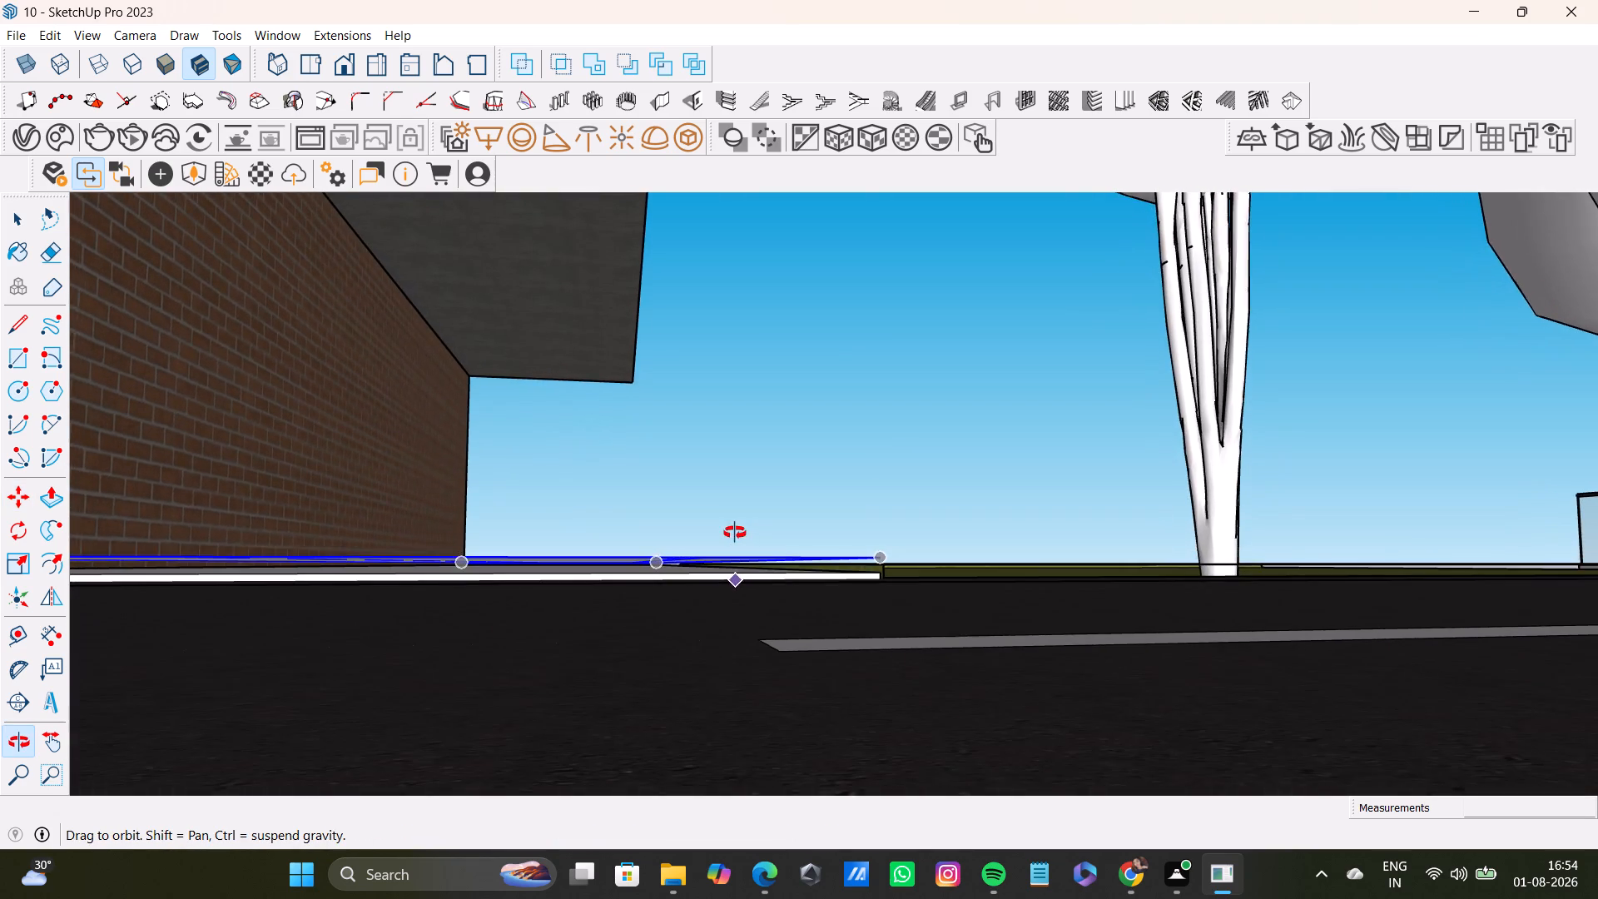
middle_click_drag(735, 533, 733, 604)
scroll(711, 591, "up", 10)
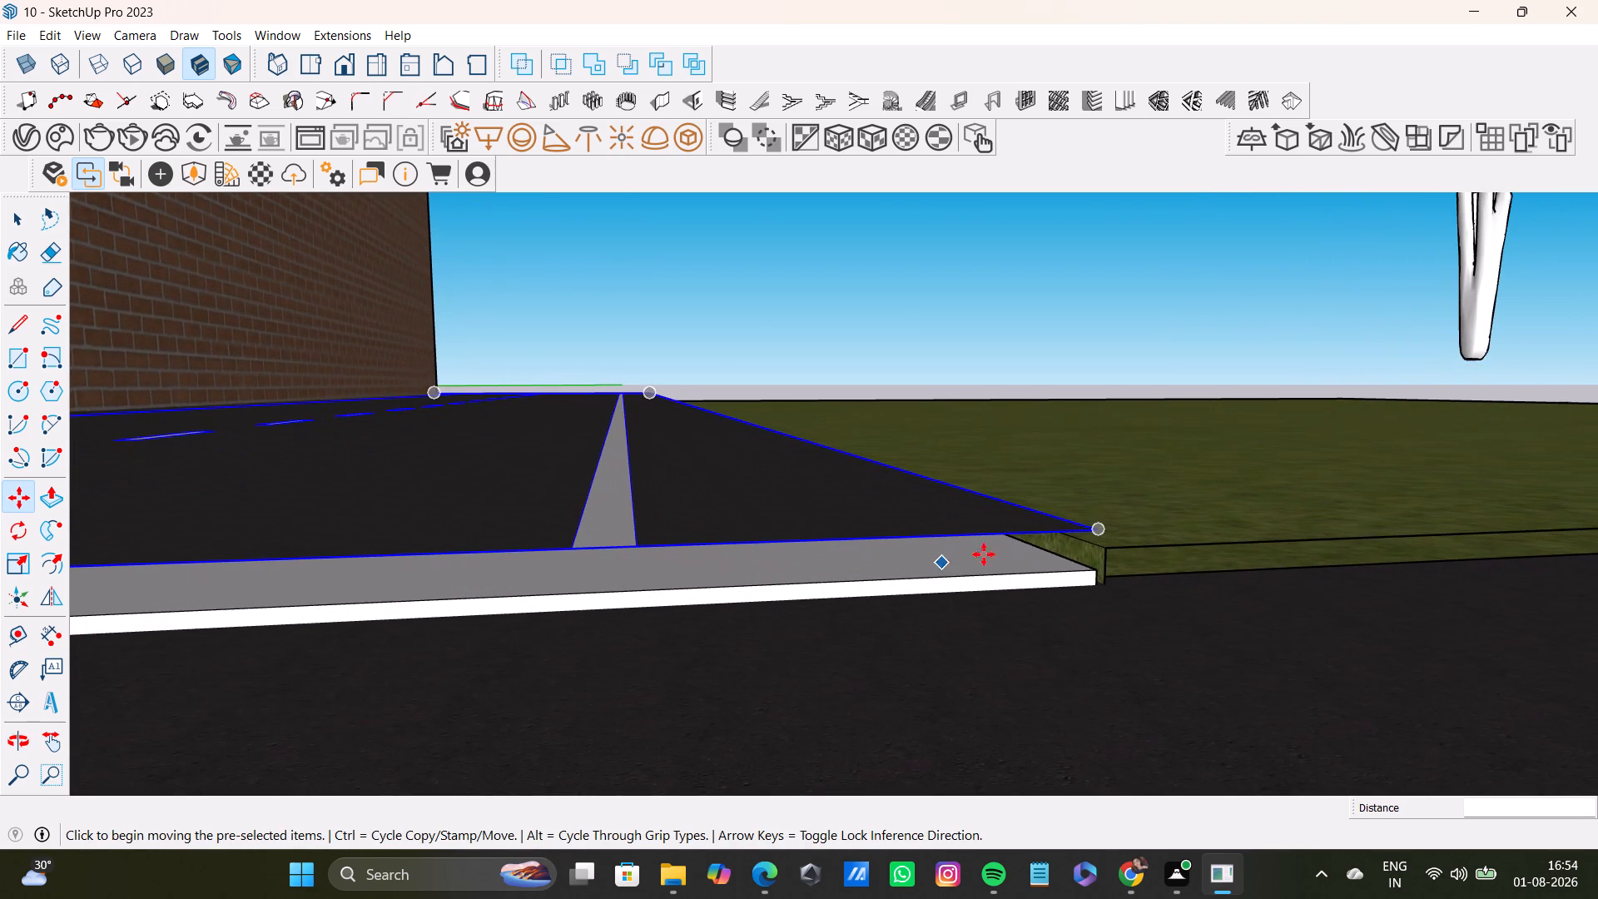
left_click(1096, 534)
left_click(1095, 574)
key("space")
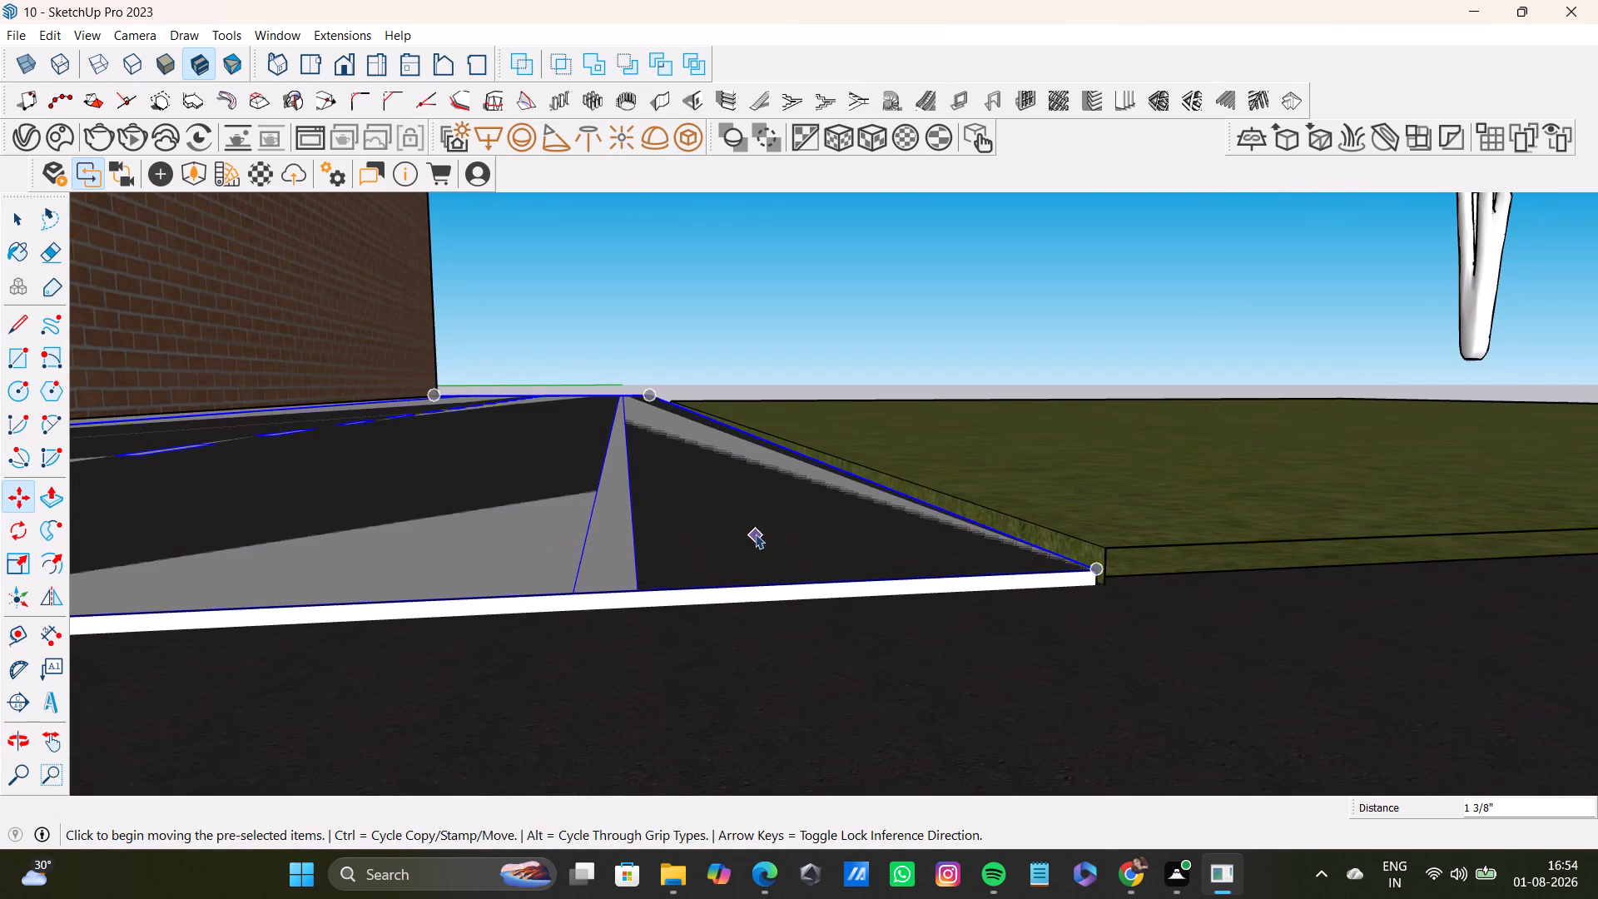
scroll(712, 547, "down", 20)
scroll(712, 547, "down", 13)
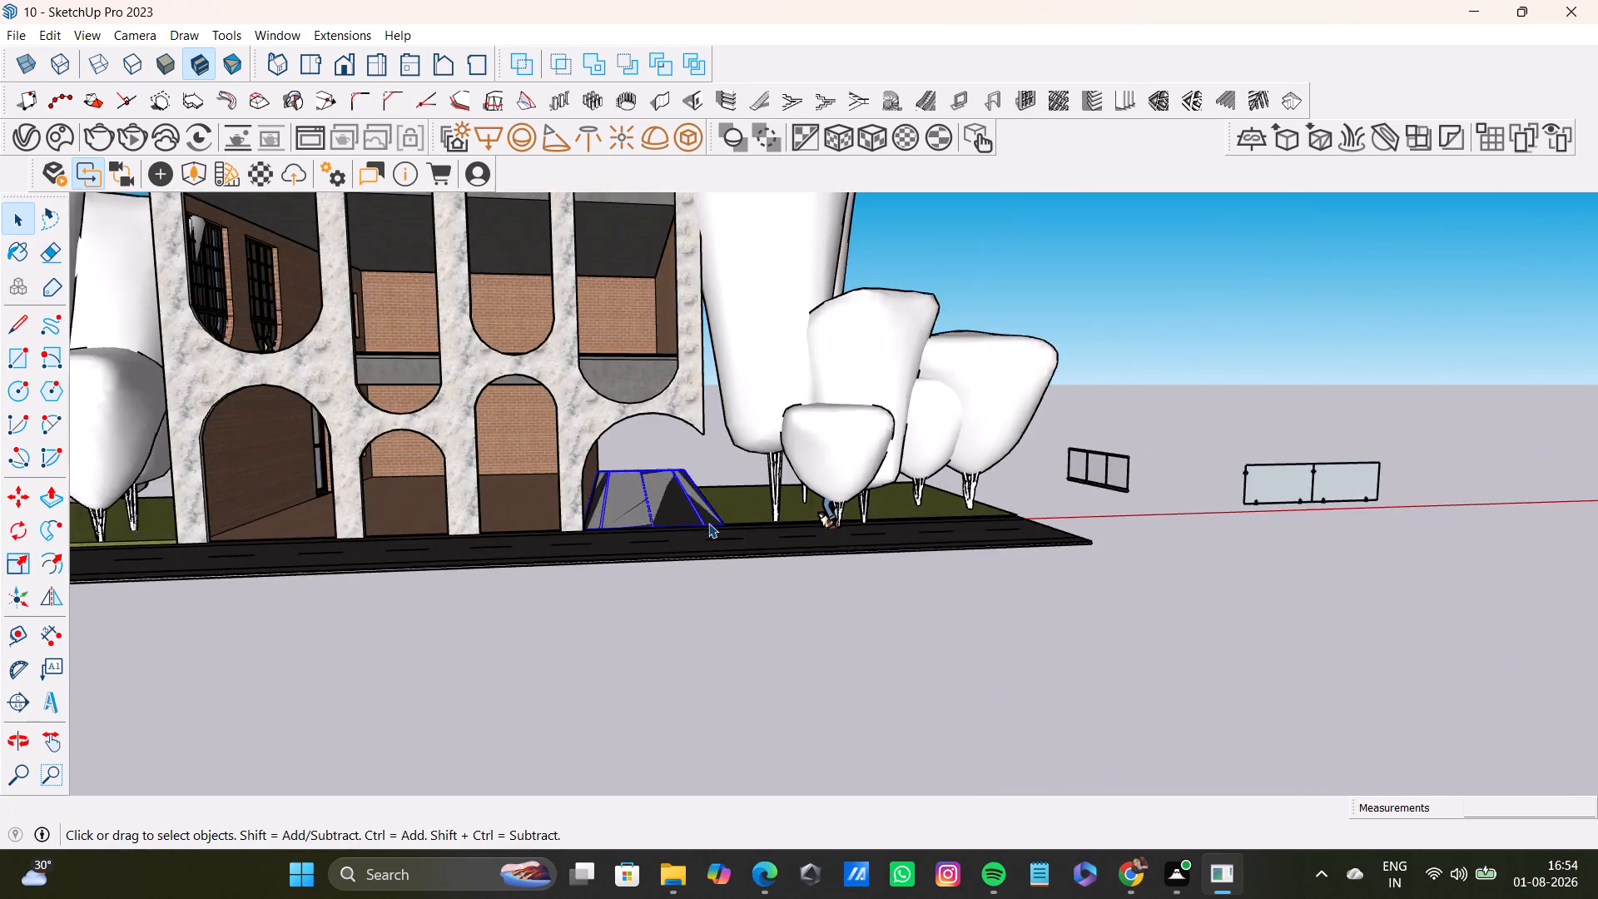
scroll(708, 523, "down", 3)
scroll(708, 523, "up", 1)
middle_click_drag(708, 523, 663, 752)
left_click(1099, 622)
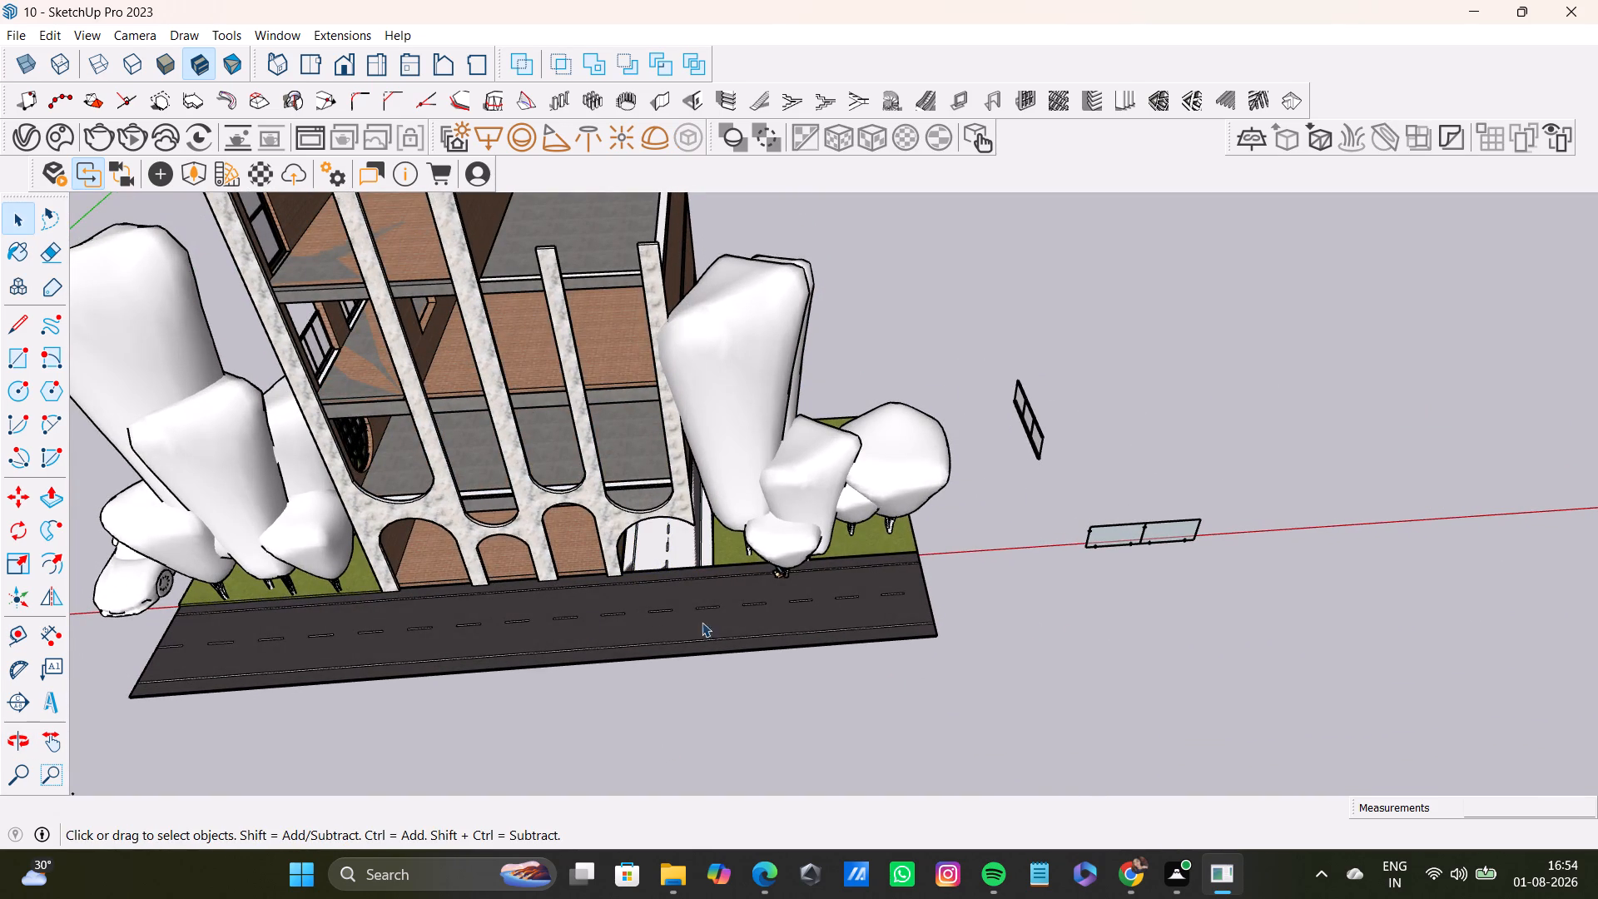
Move the car about 53' 1" along the frontage, from beside the far lawn onto the driveway under the end arch.
middle_click_drag(598, 489, 826, 395)
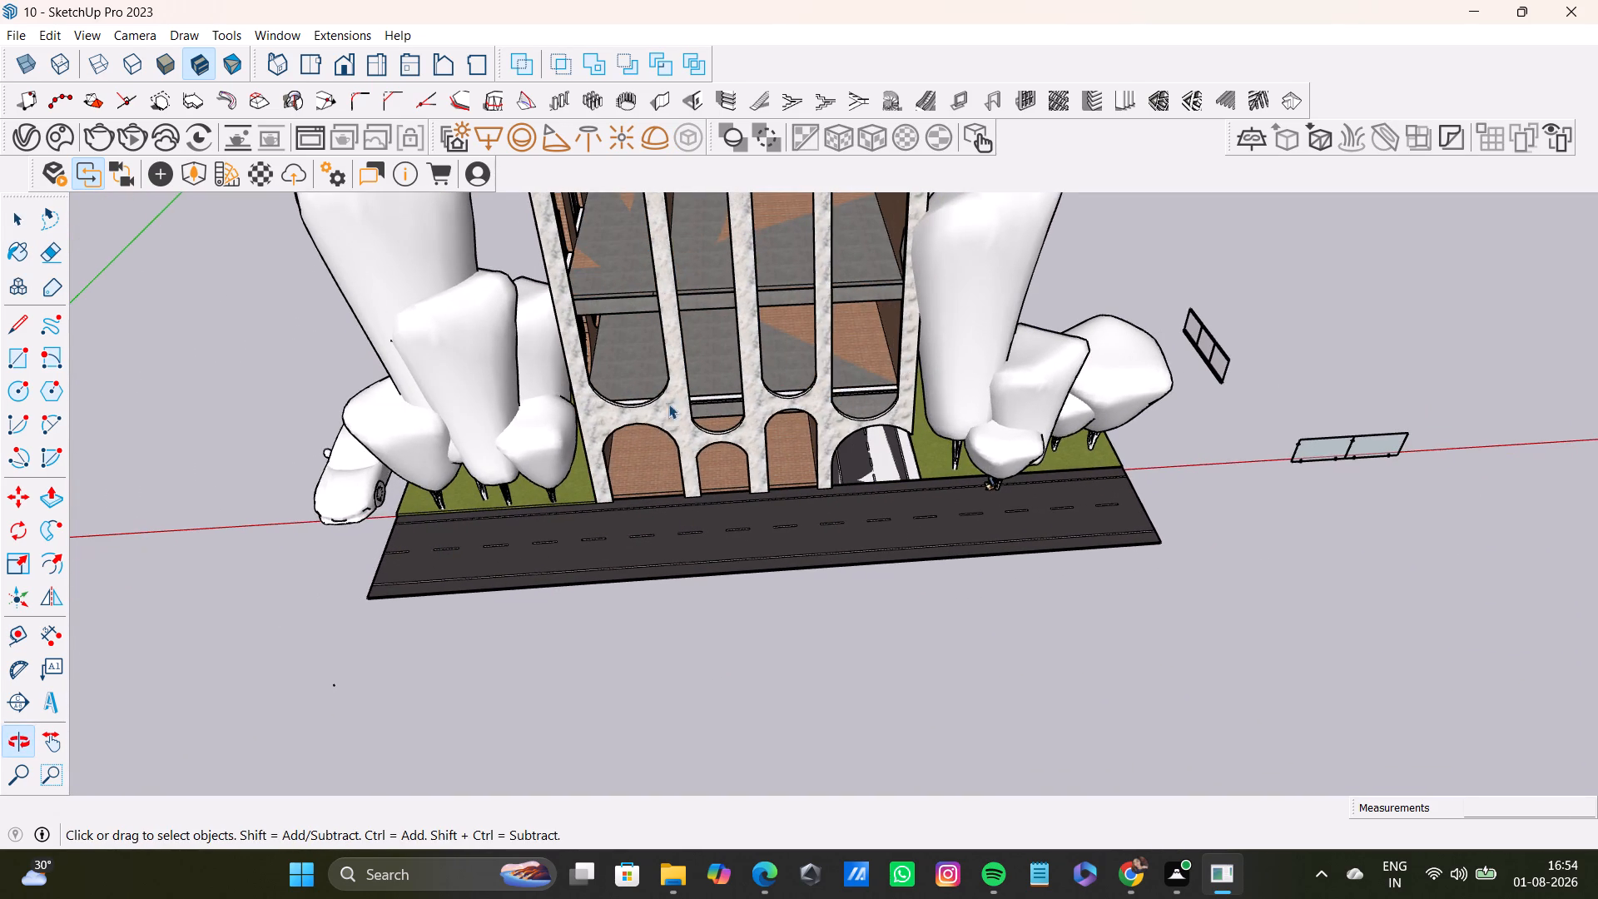
left_click(355, 501)
key("m")
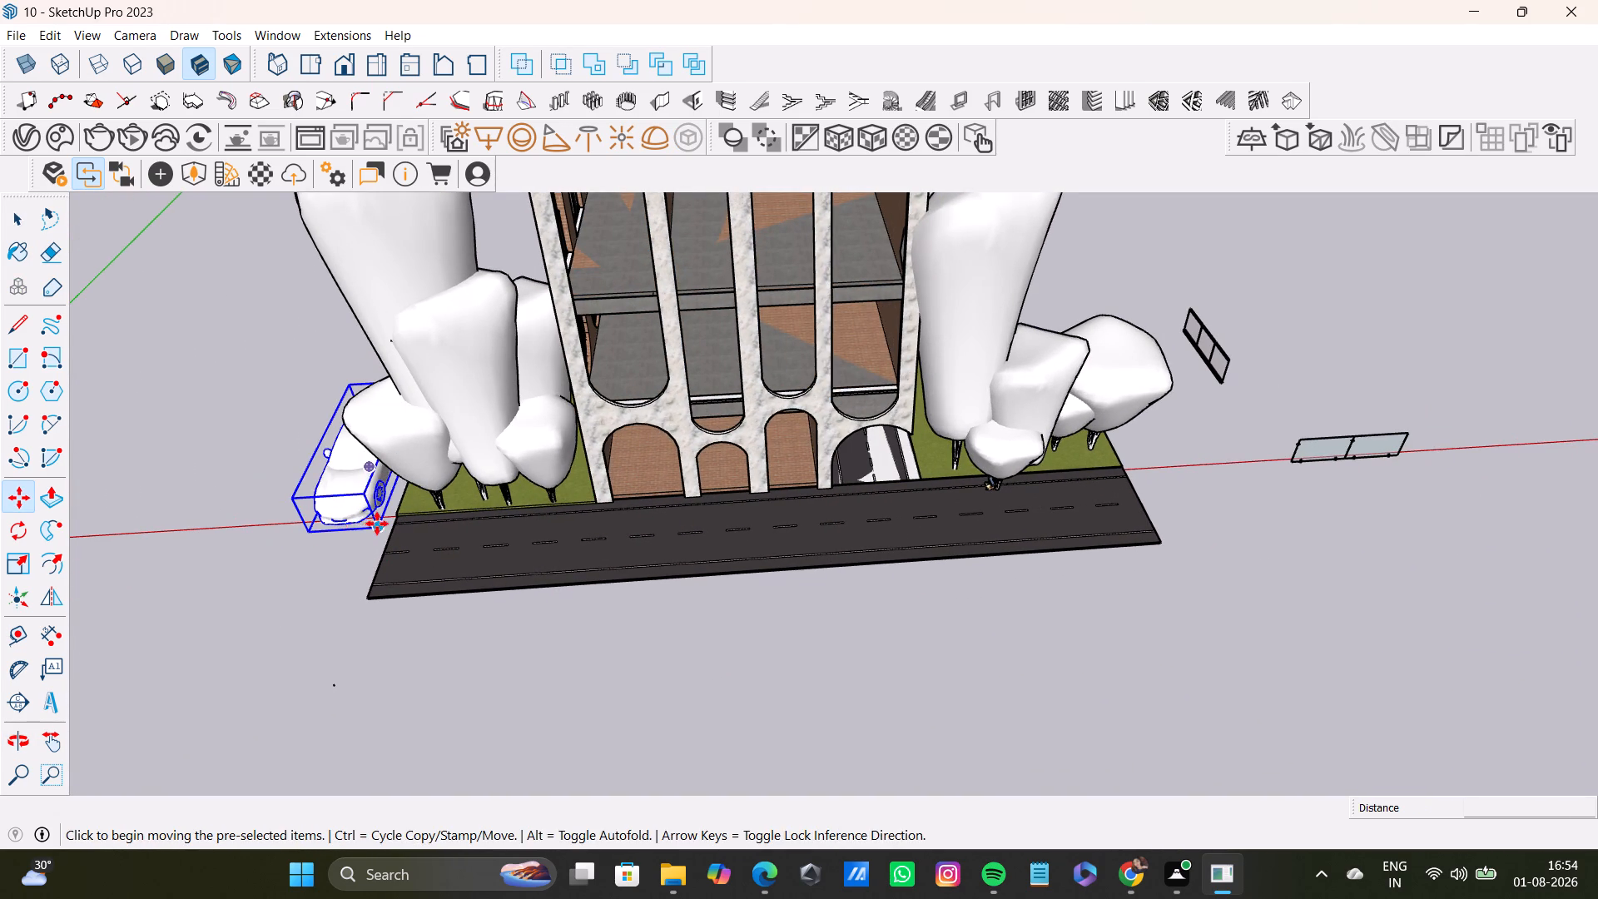
left_click(340, 522)
key("space")
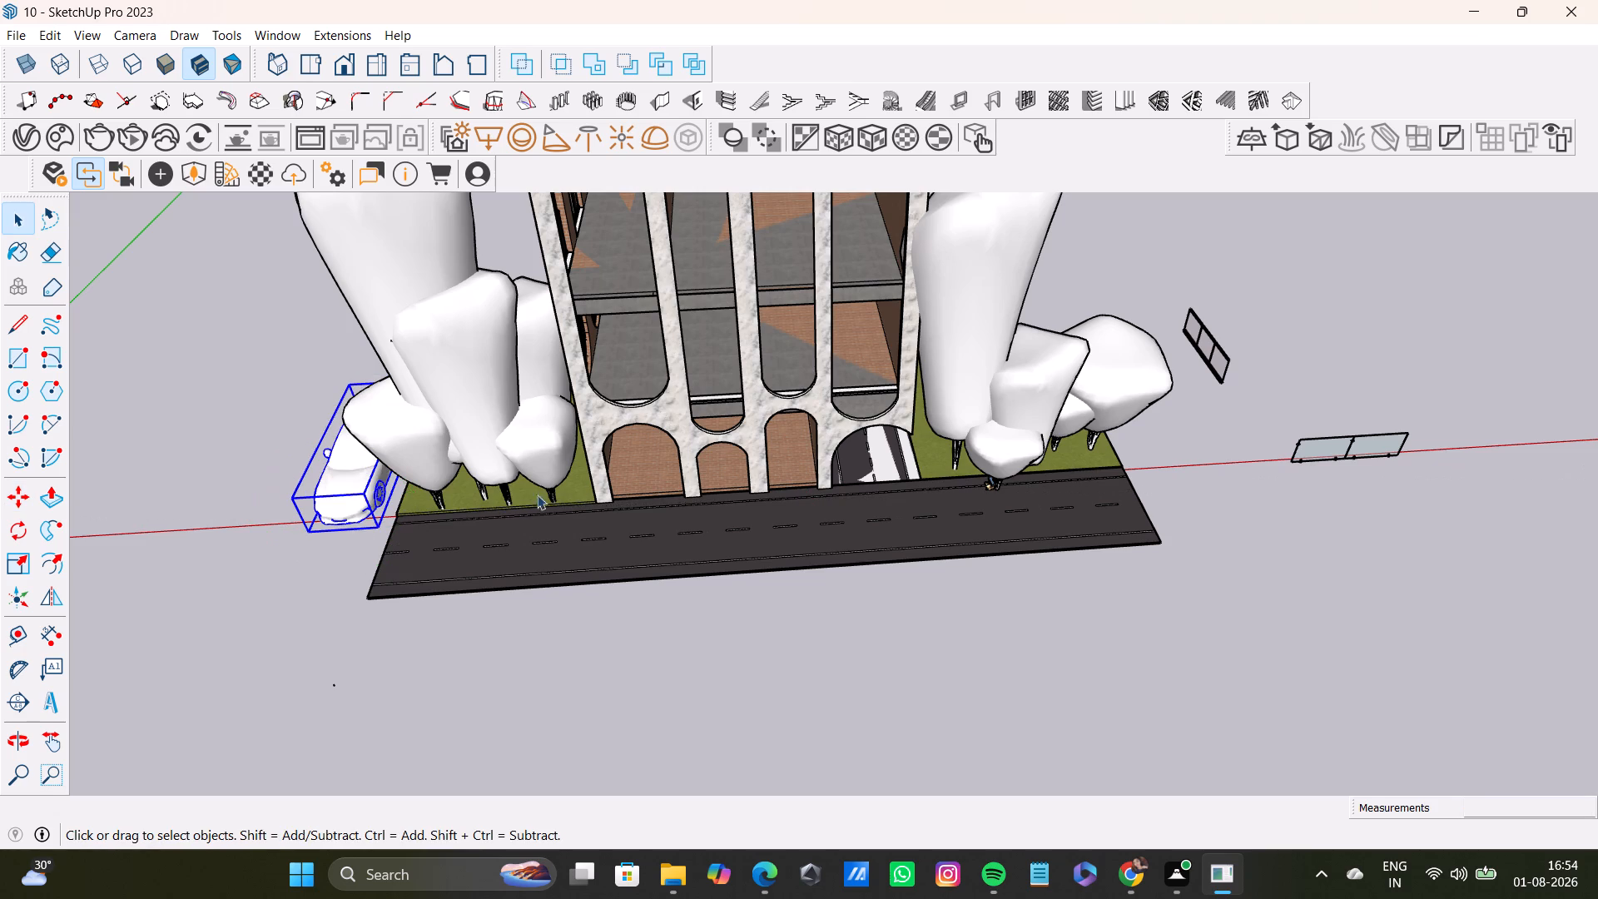
key("m")
left_click(346, 530)
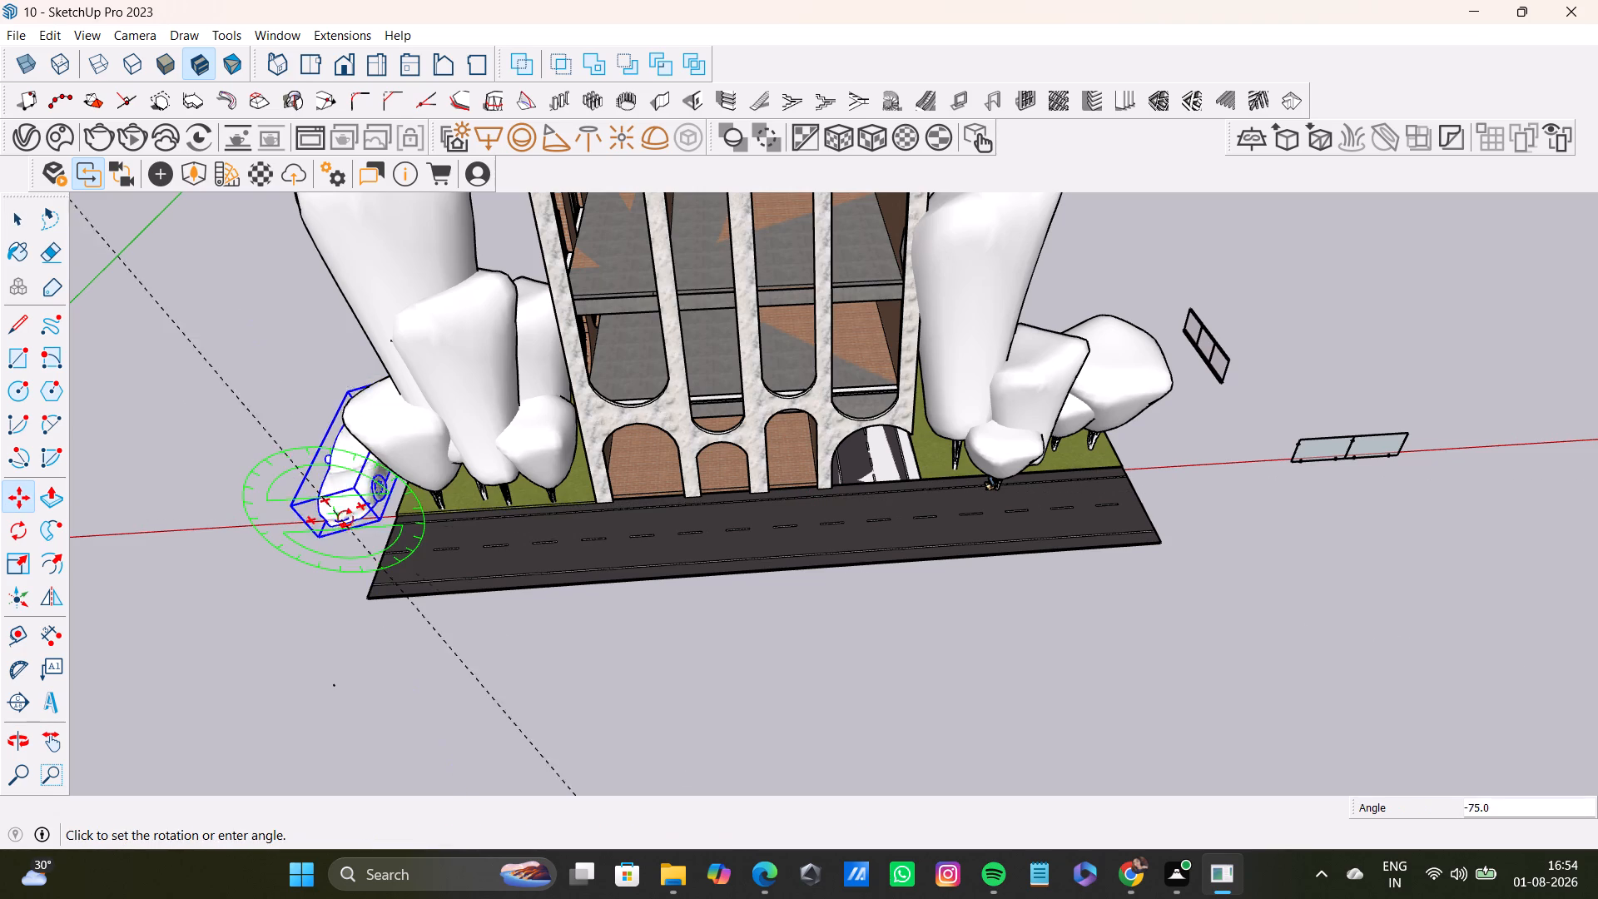
key("space")
key("m")
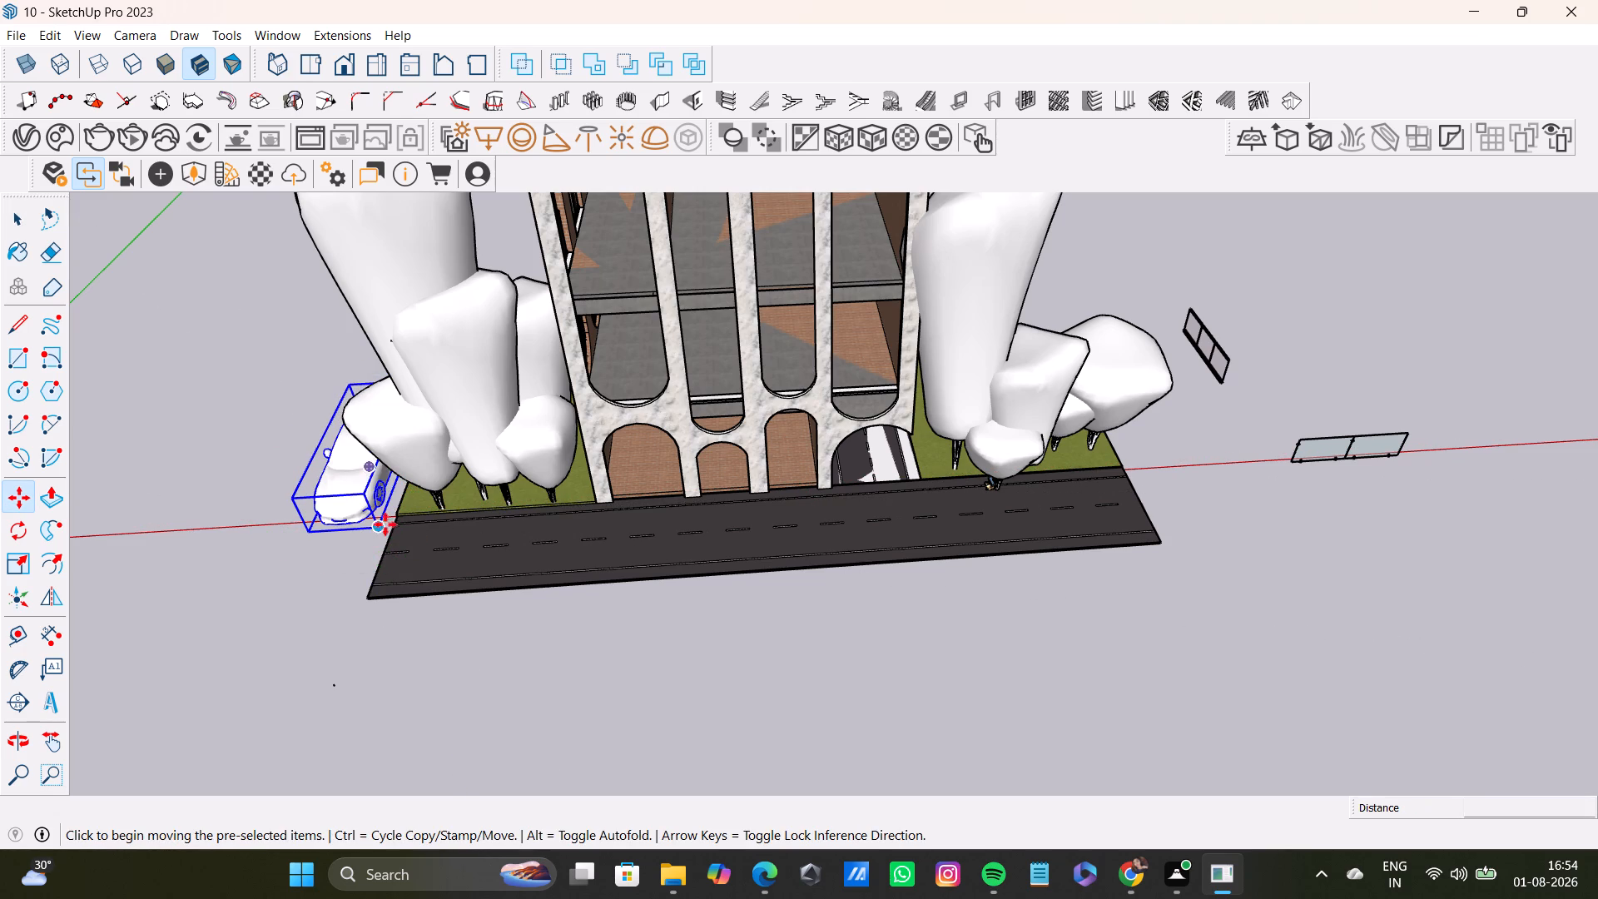
left_click(385, 529)
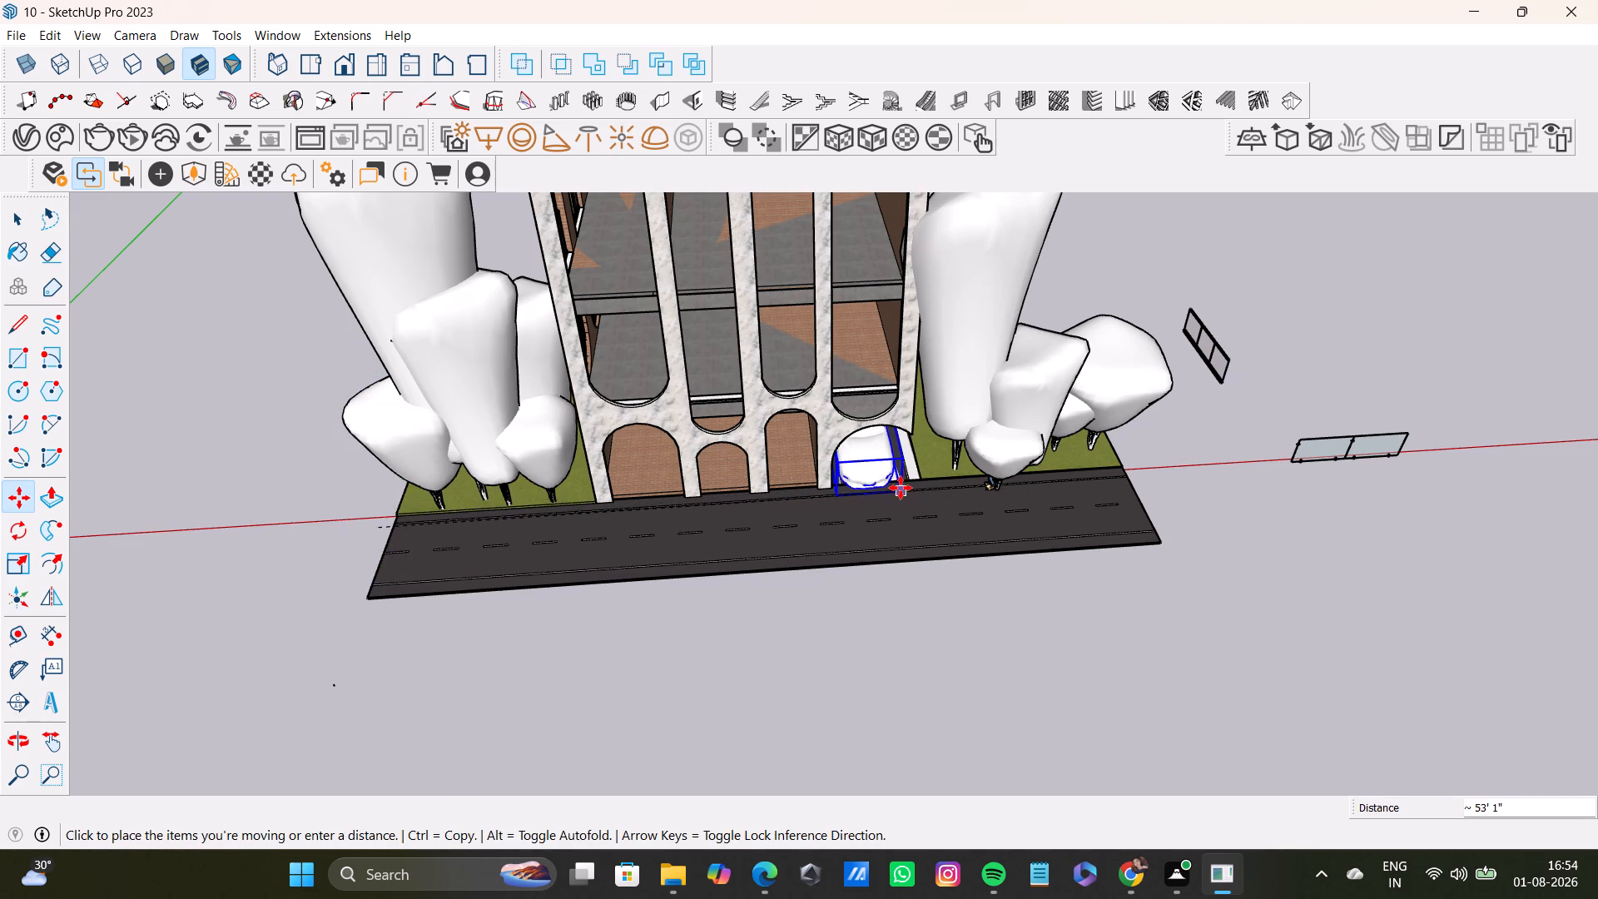
left_click(901, 488)
key("space")
Examine the car's position under the arch and the whole frontage from street level and from above.
middle_click_drag(775, 538, 816, 364)
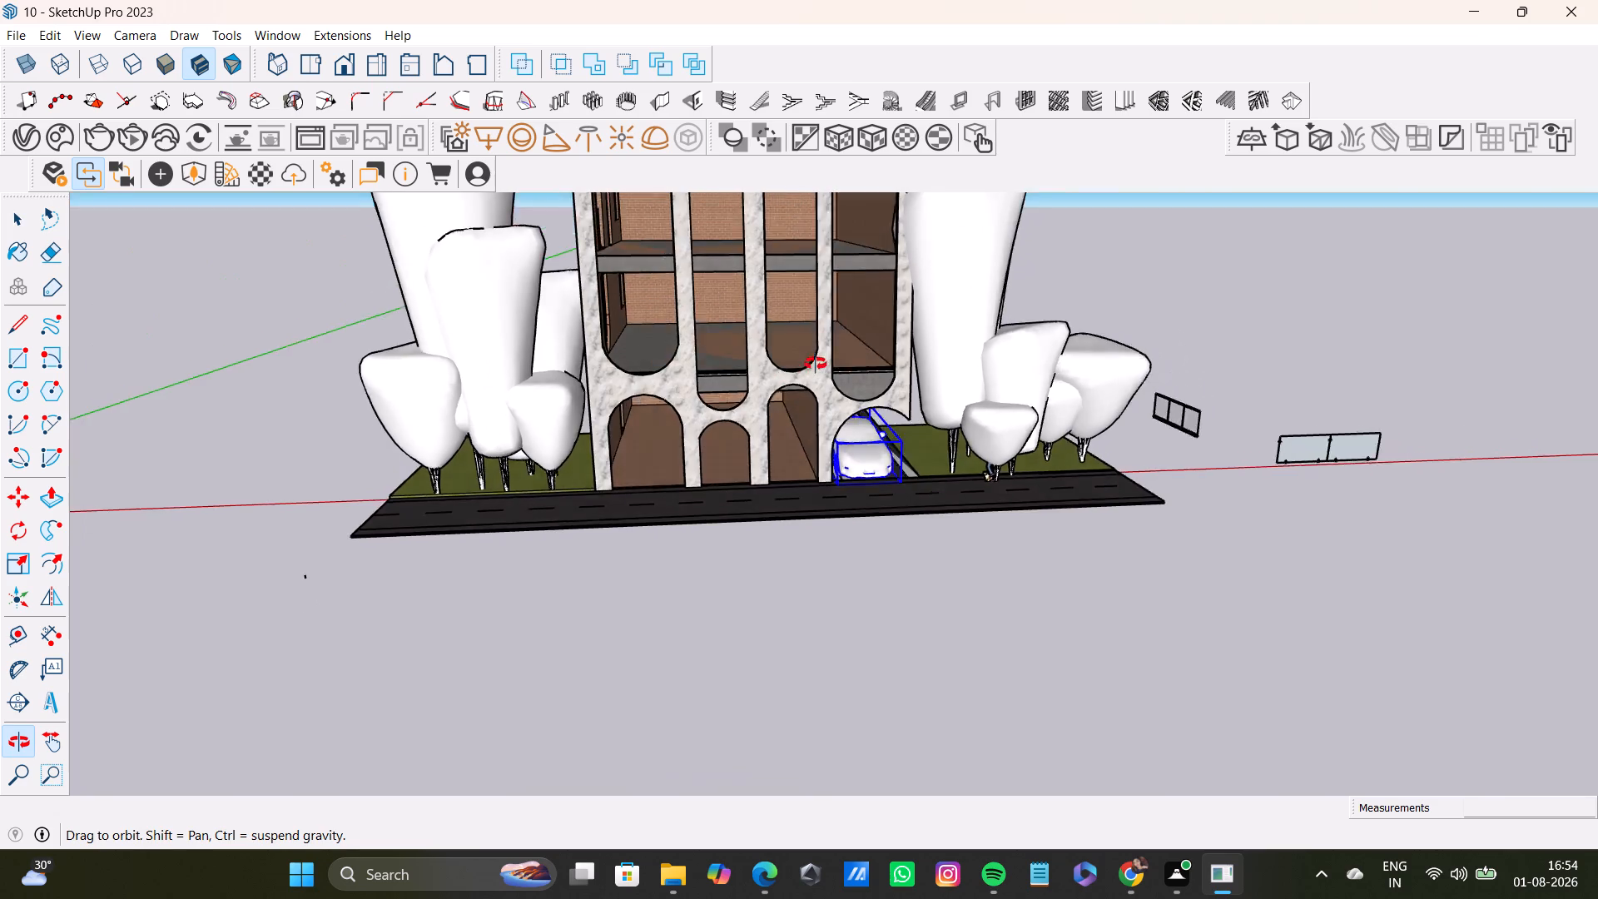
middle_click_drag(816, 364, 759, 386)
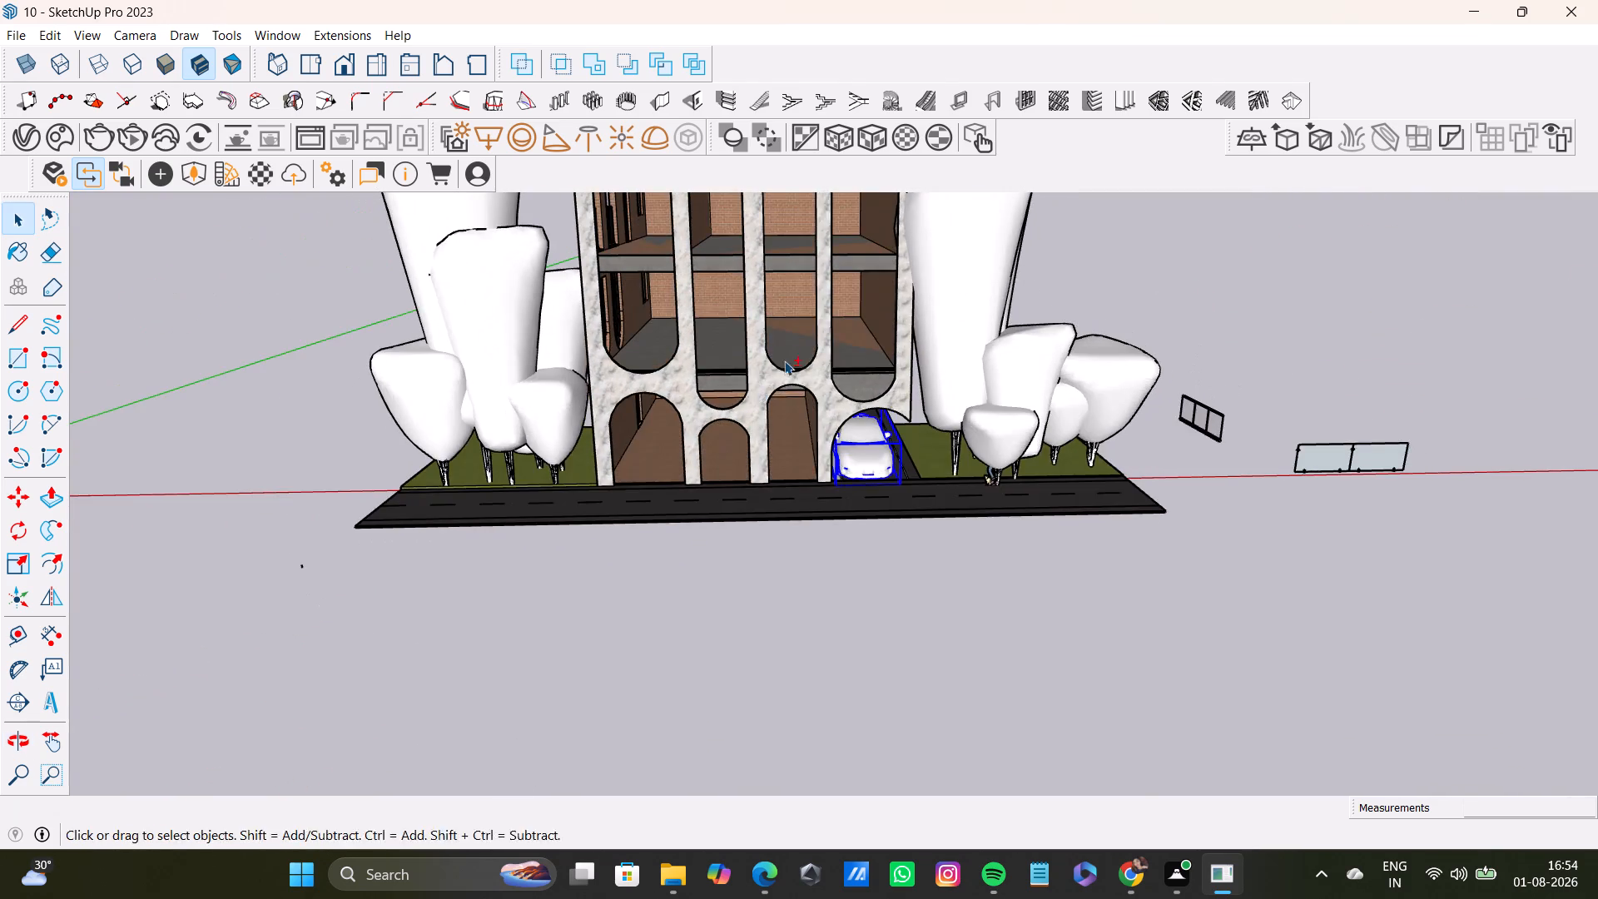
middle_click_drag(784, 360, 764, 677, "shift")
middle_click_drag(772, 632, 975, 435)
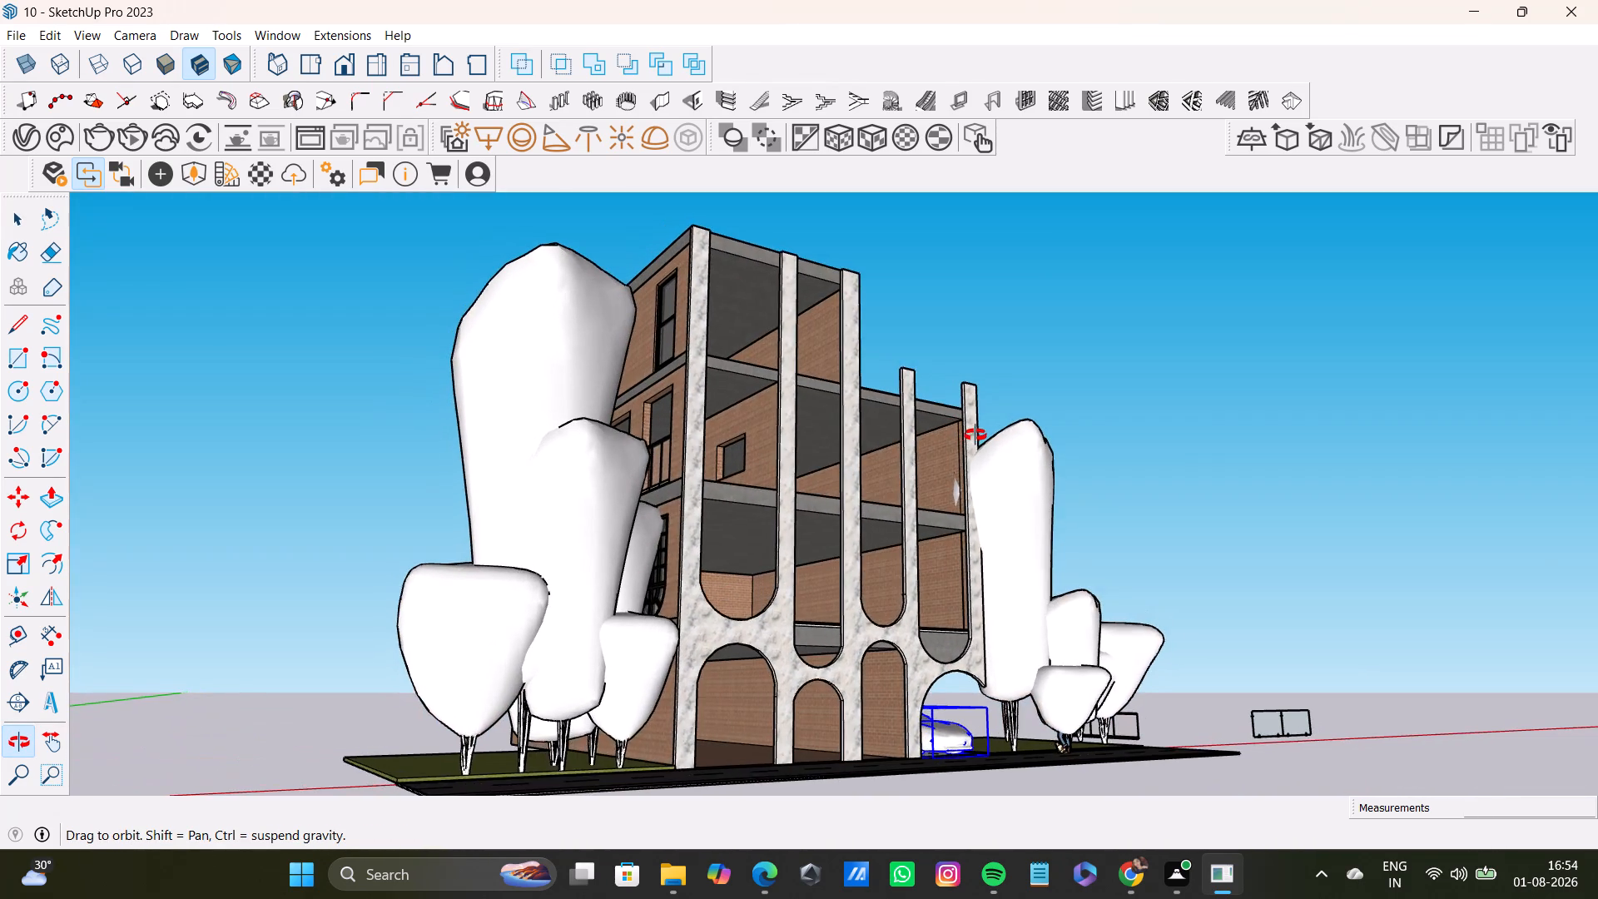
middle_click_drag(975, 435, 932, 441)
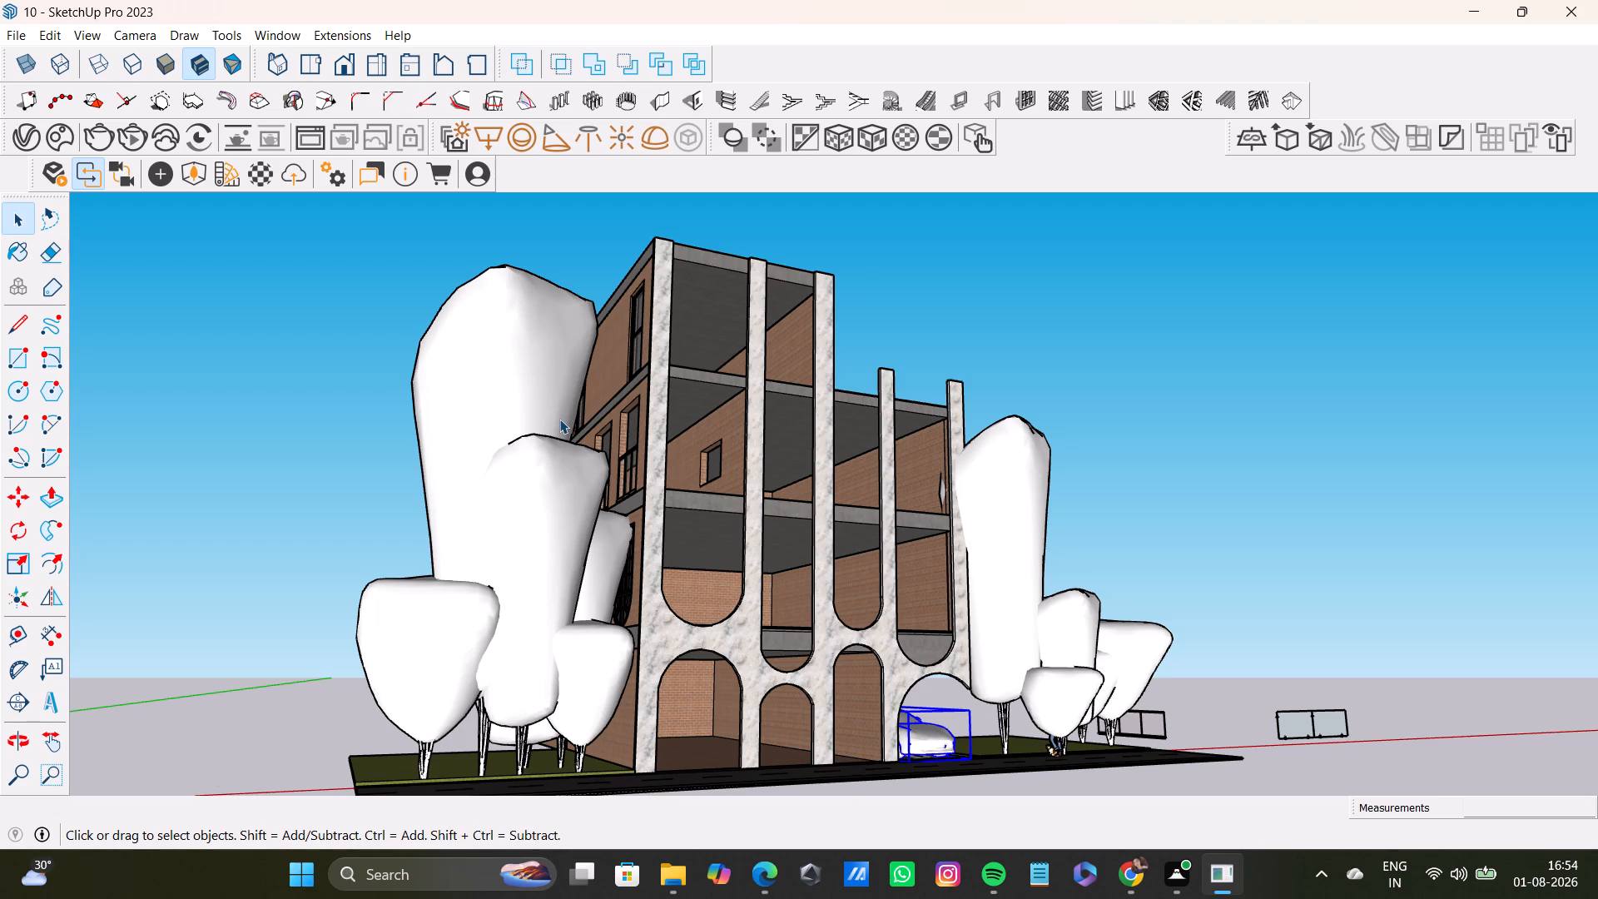
middle_click_drag(1035, 729, 1008, 740)
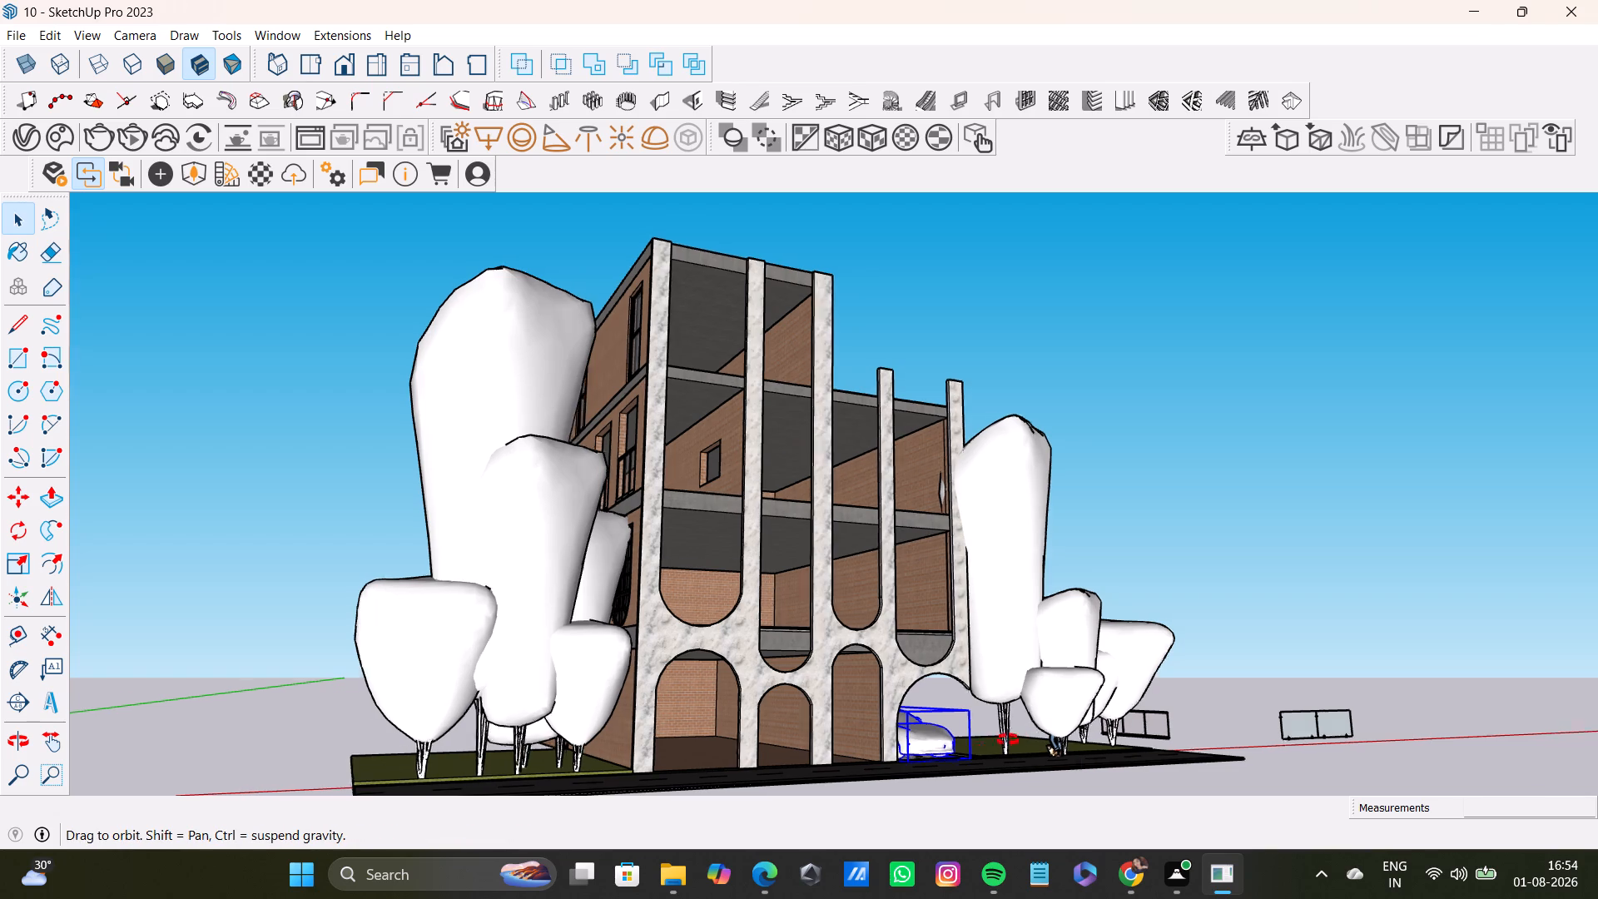
middle_click_drag(1008, 740, 982, 816)
middle_click_drag(770, 519, 762, 471)
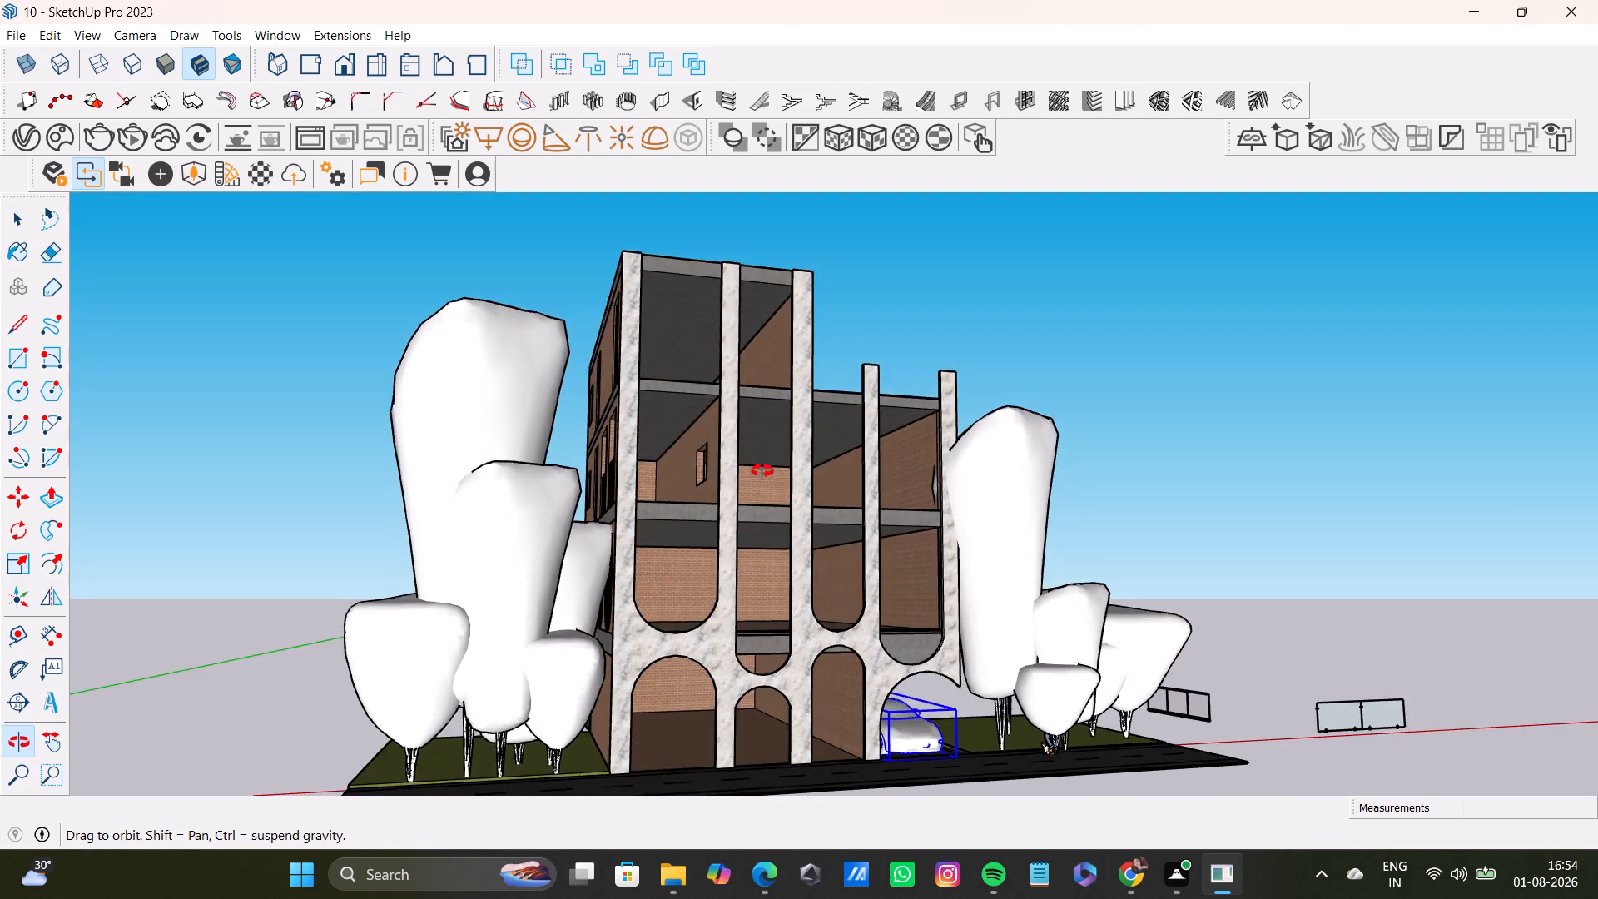
middle_click_drag(762, 471, 834, 618)
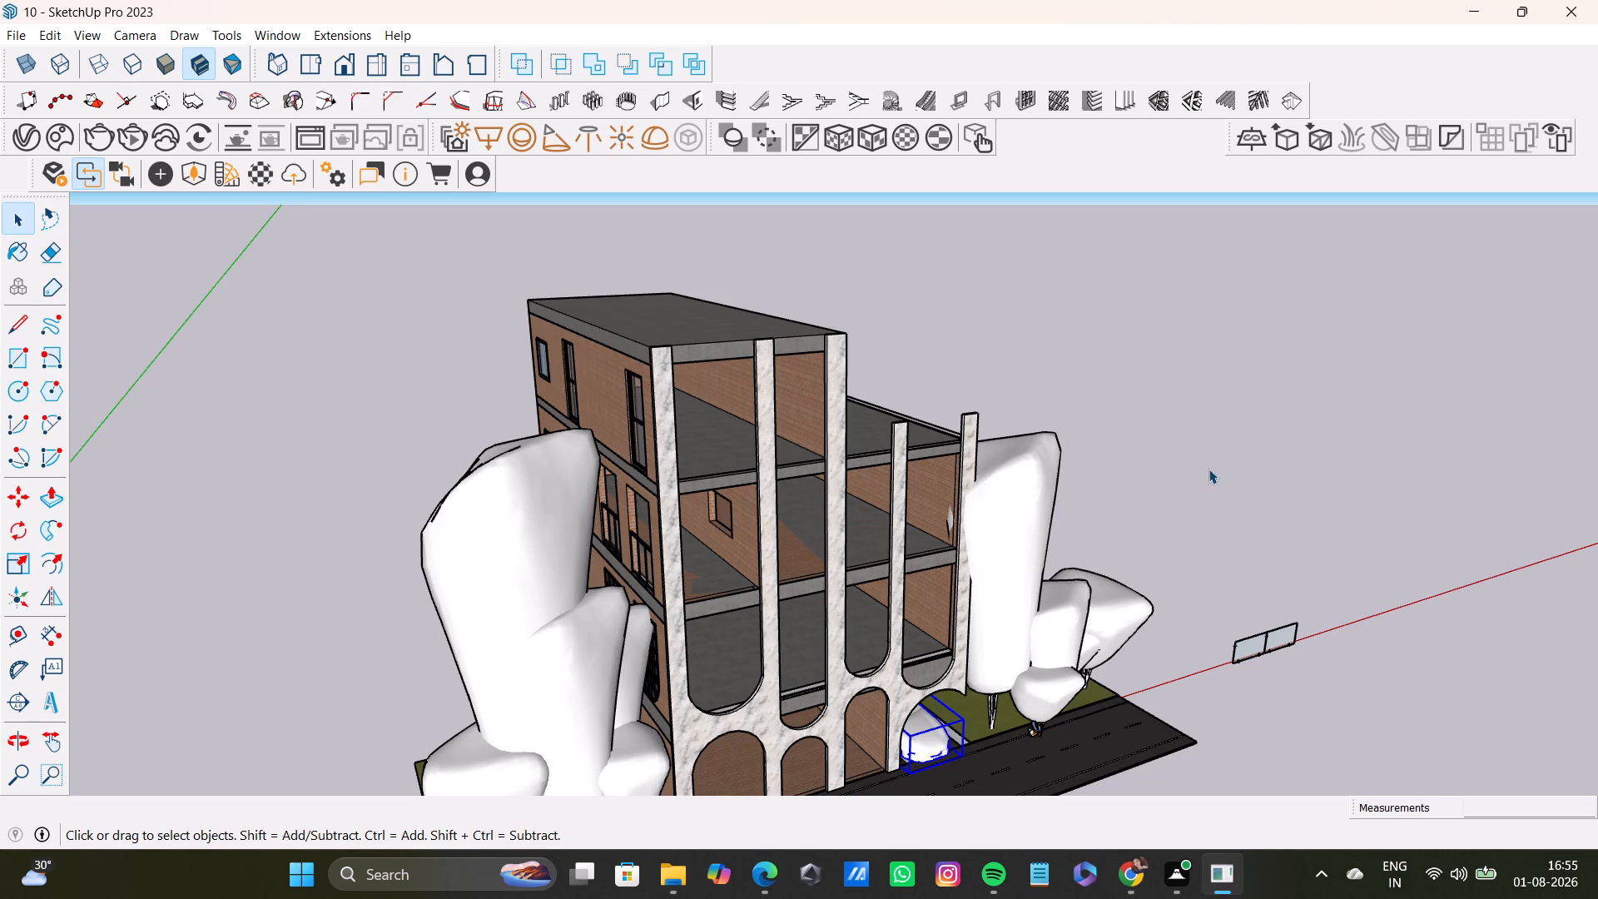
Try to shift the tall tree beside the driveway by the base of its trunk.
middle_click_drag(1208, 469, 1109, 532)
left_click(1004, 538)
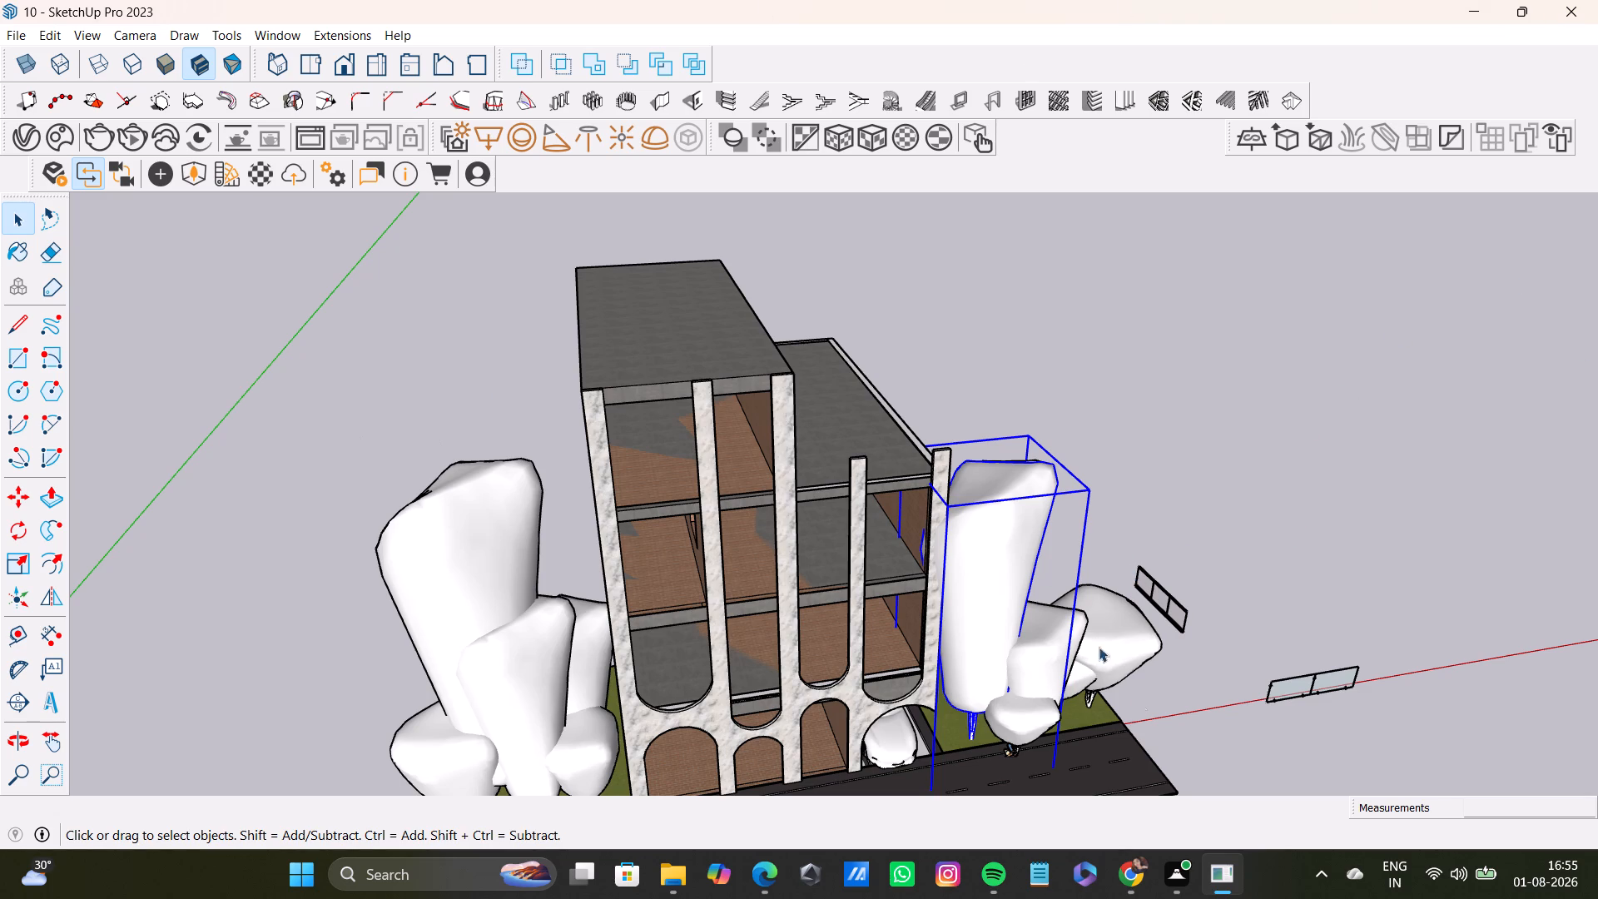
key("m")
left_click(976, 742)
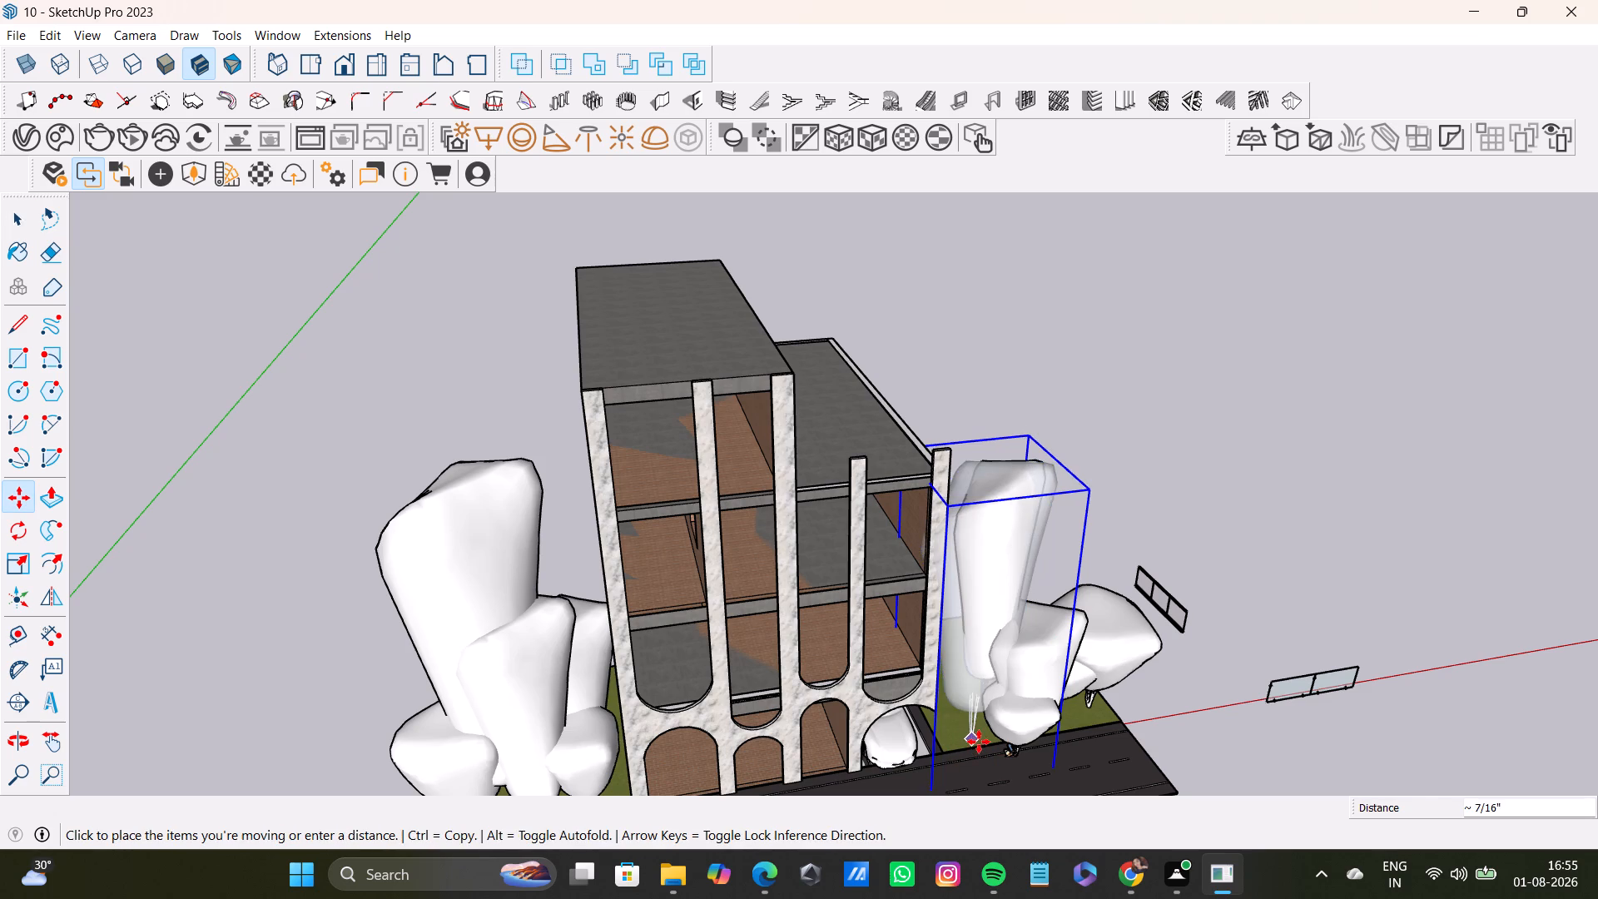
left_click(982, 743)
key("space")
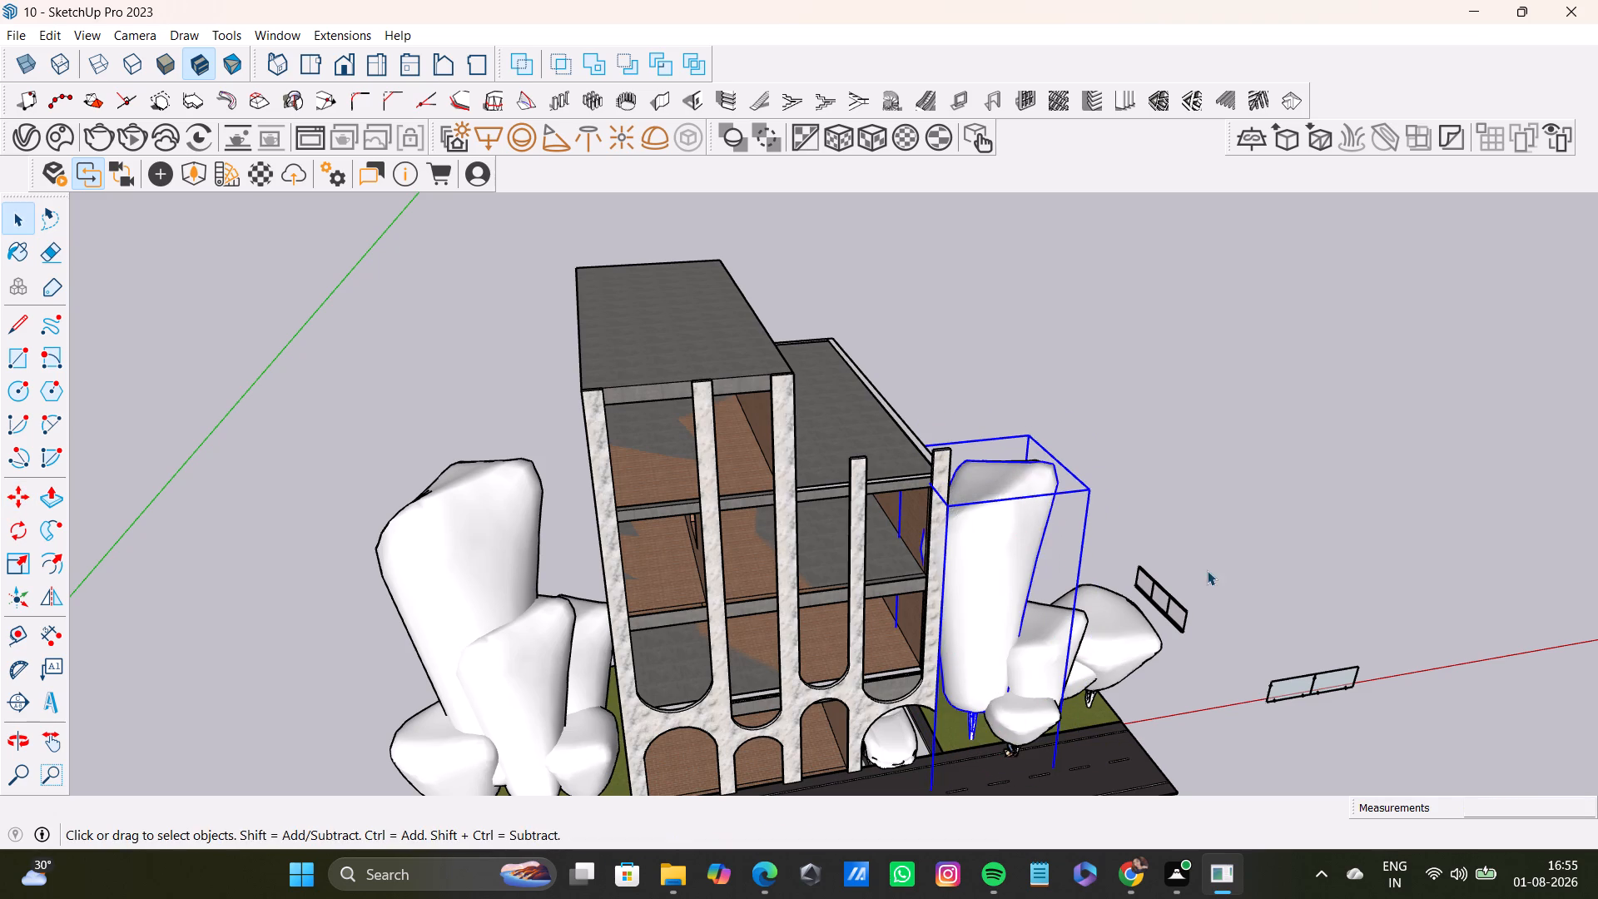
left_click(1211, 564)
Move the tall tree beside the driveway about 2' away from the building, and deselect it.
middle_click_drag(1125, 673, 1081, 508)
left_click(933, 560)
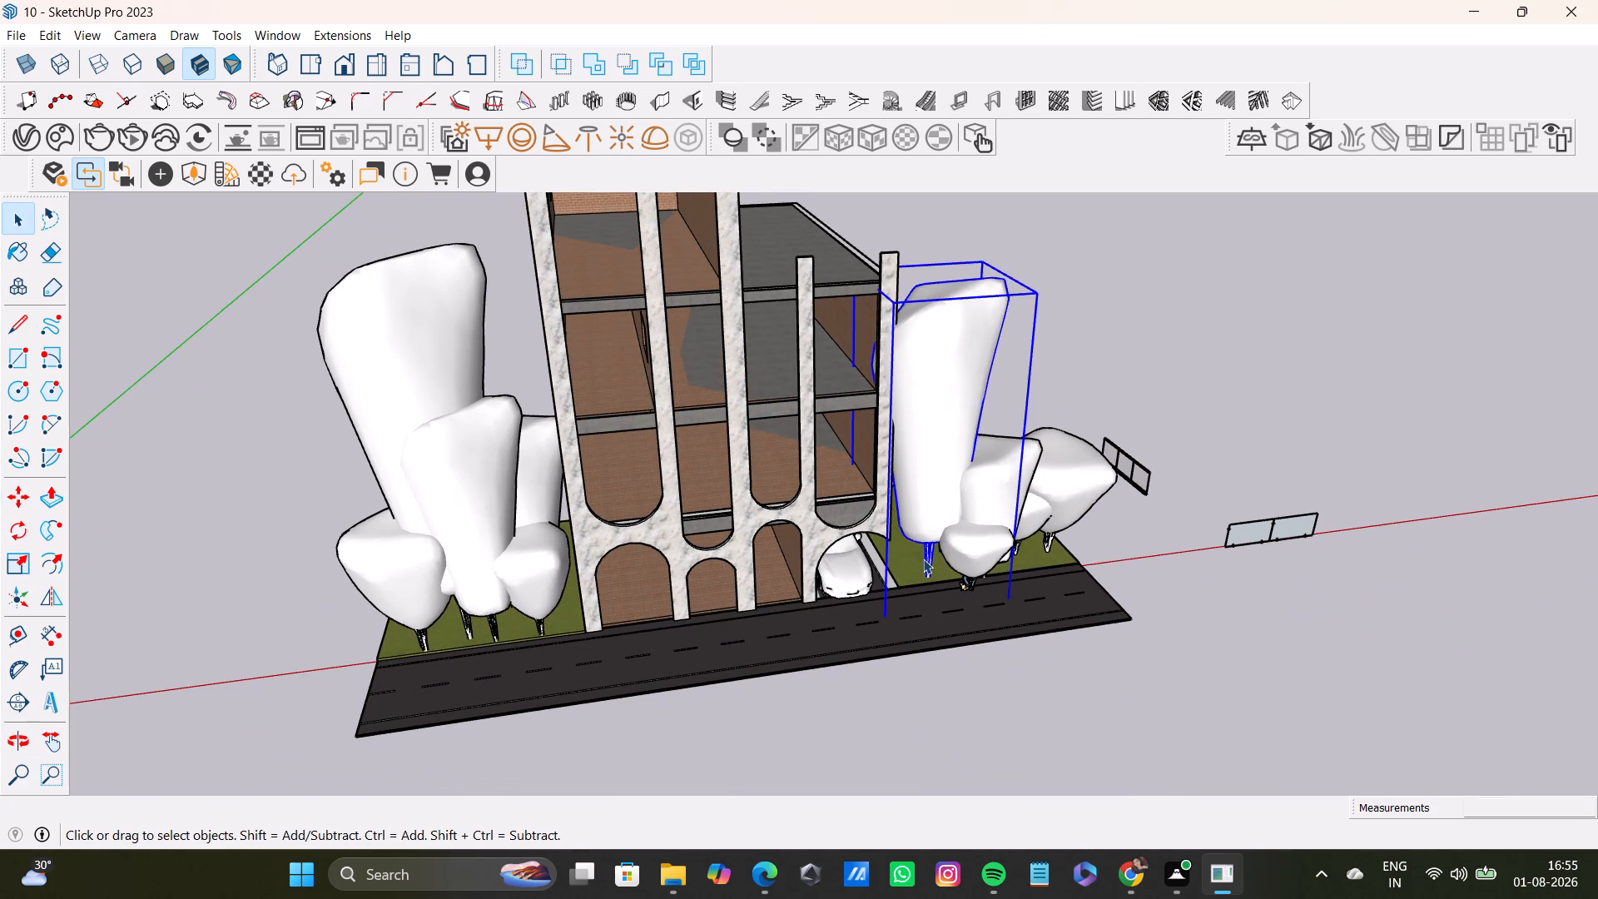
key("m")
left_click(931, 578)
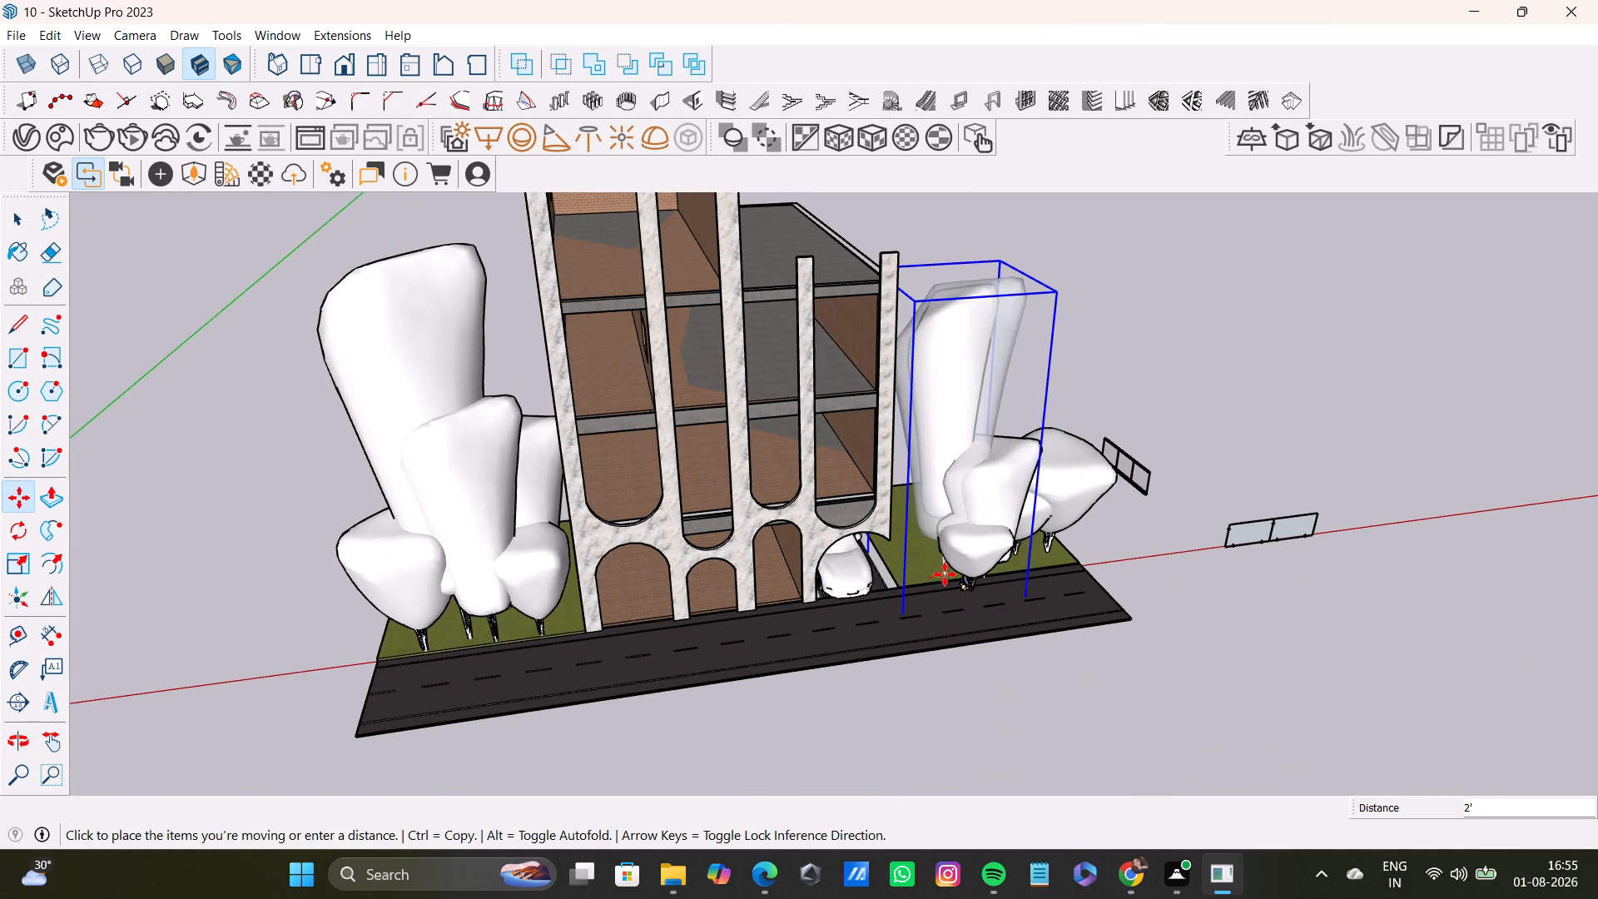
left_click(945, 574)
key("space")
left_click(1230, 411)
Run an interactive V-Ray render of an angled street-side view of the frontage, and close the frame buffer.
middle_click_drag(1076, 526, 1101, 360)
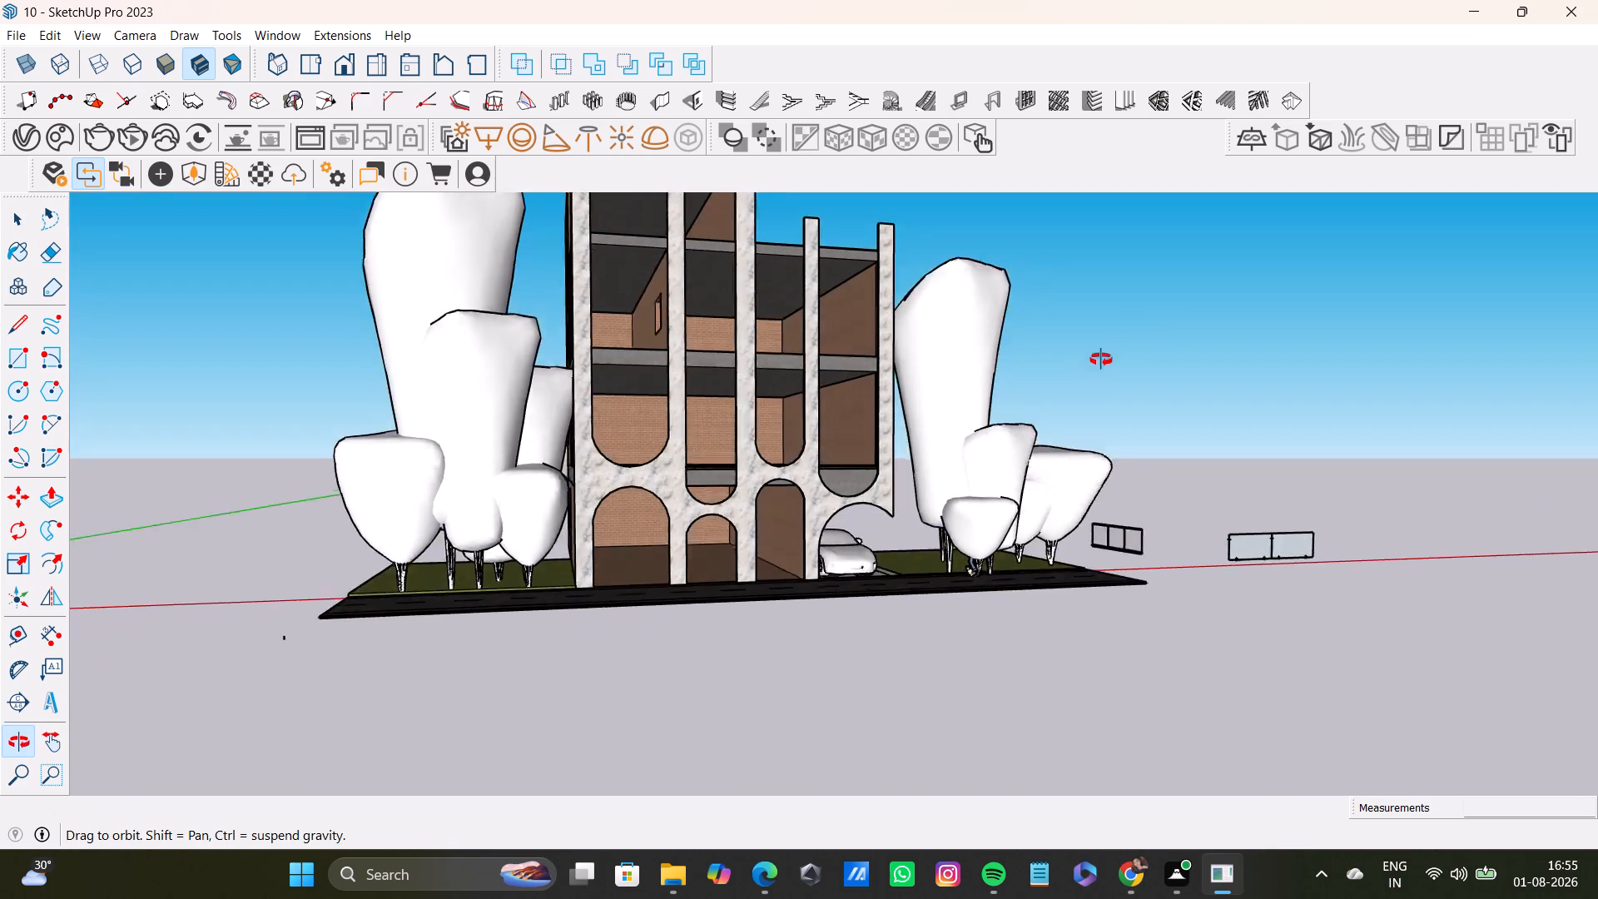
middle_click_drag(1101, 360, 1267, 425)
middle_click_drag(1265, 411, 1252, 507)
middle_click_drag(1191, 494, 1140, 445)
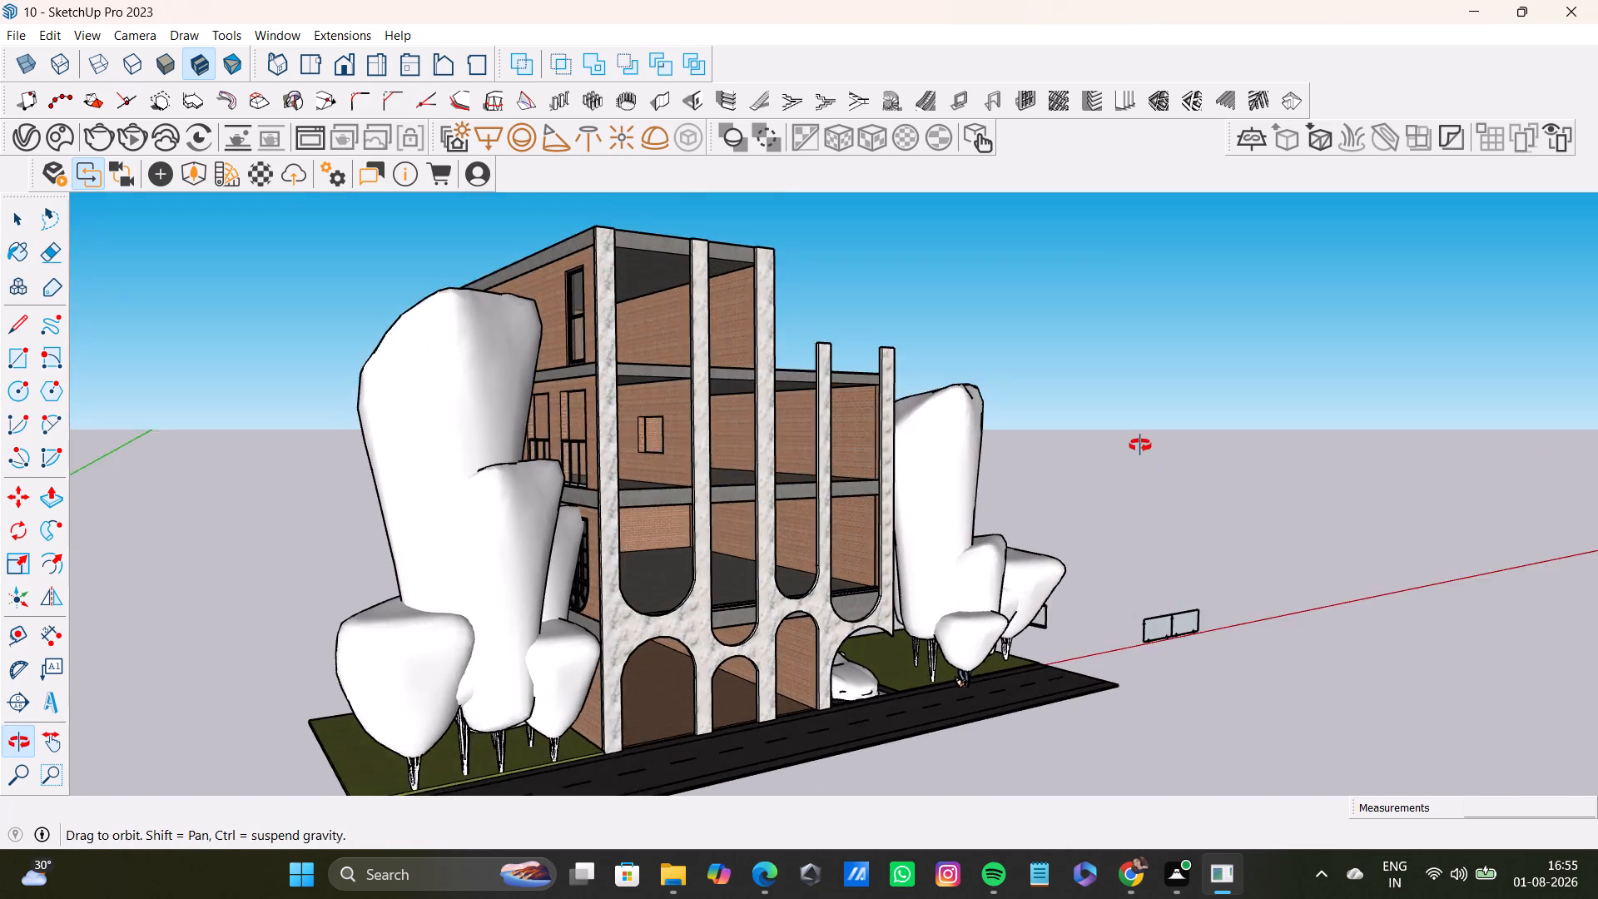
middle_click_drag(1140, 445, 1090, 424)
scroll(674, 692, "up", 1)
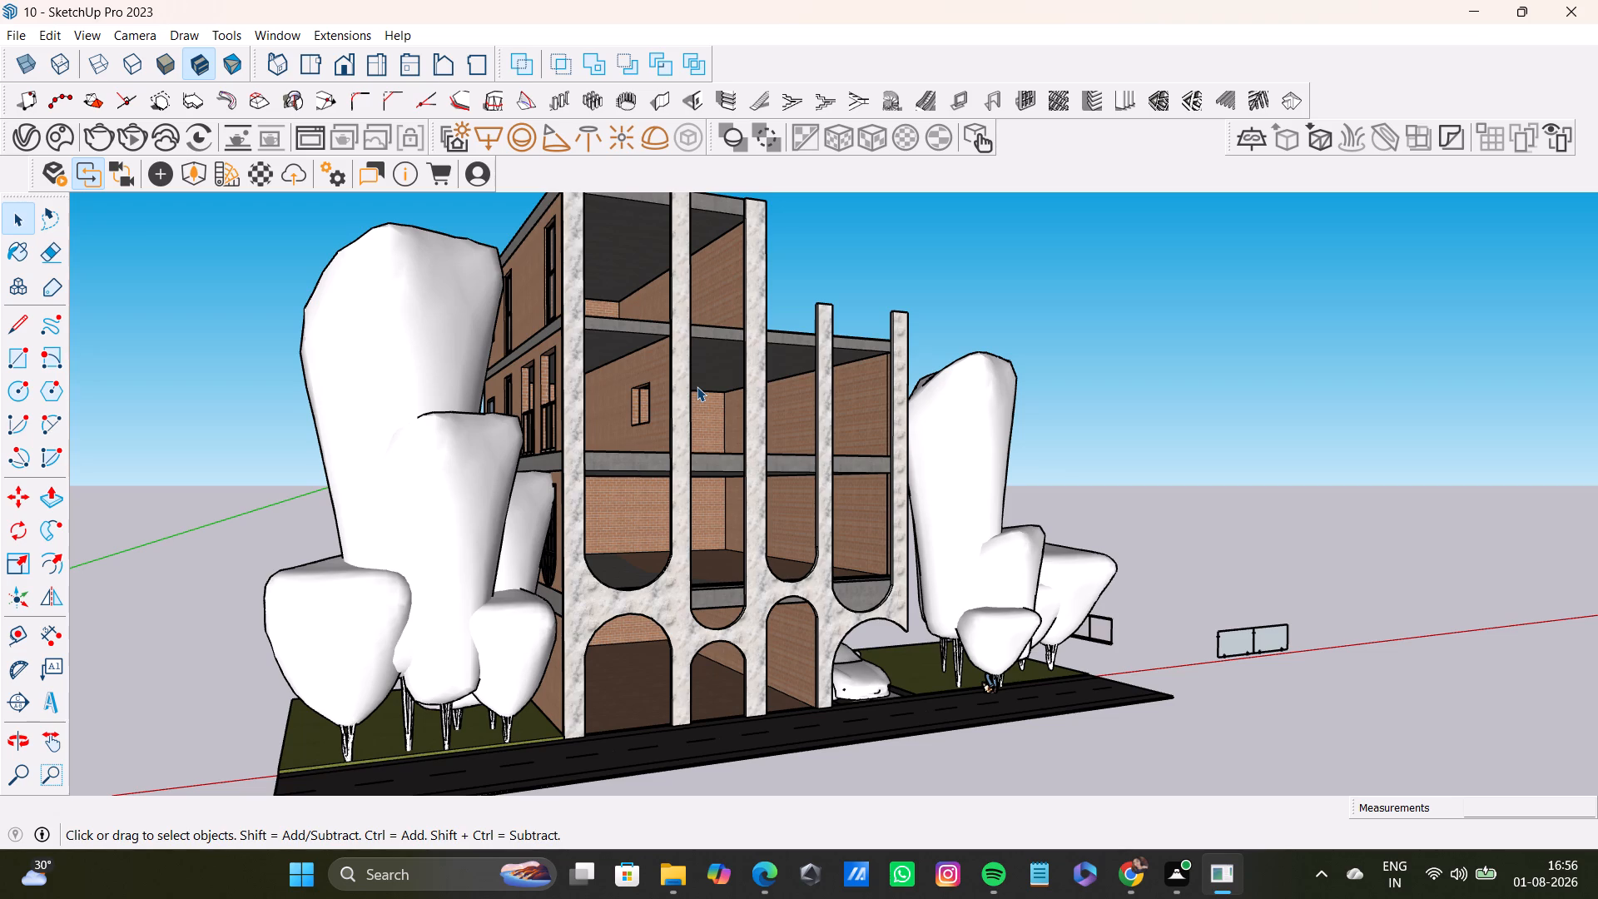
left_click(132, 139)
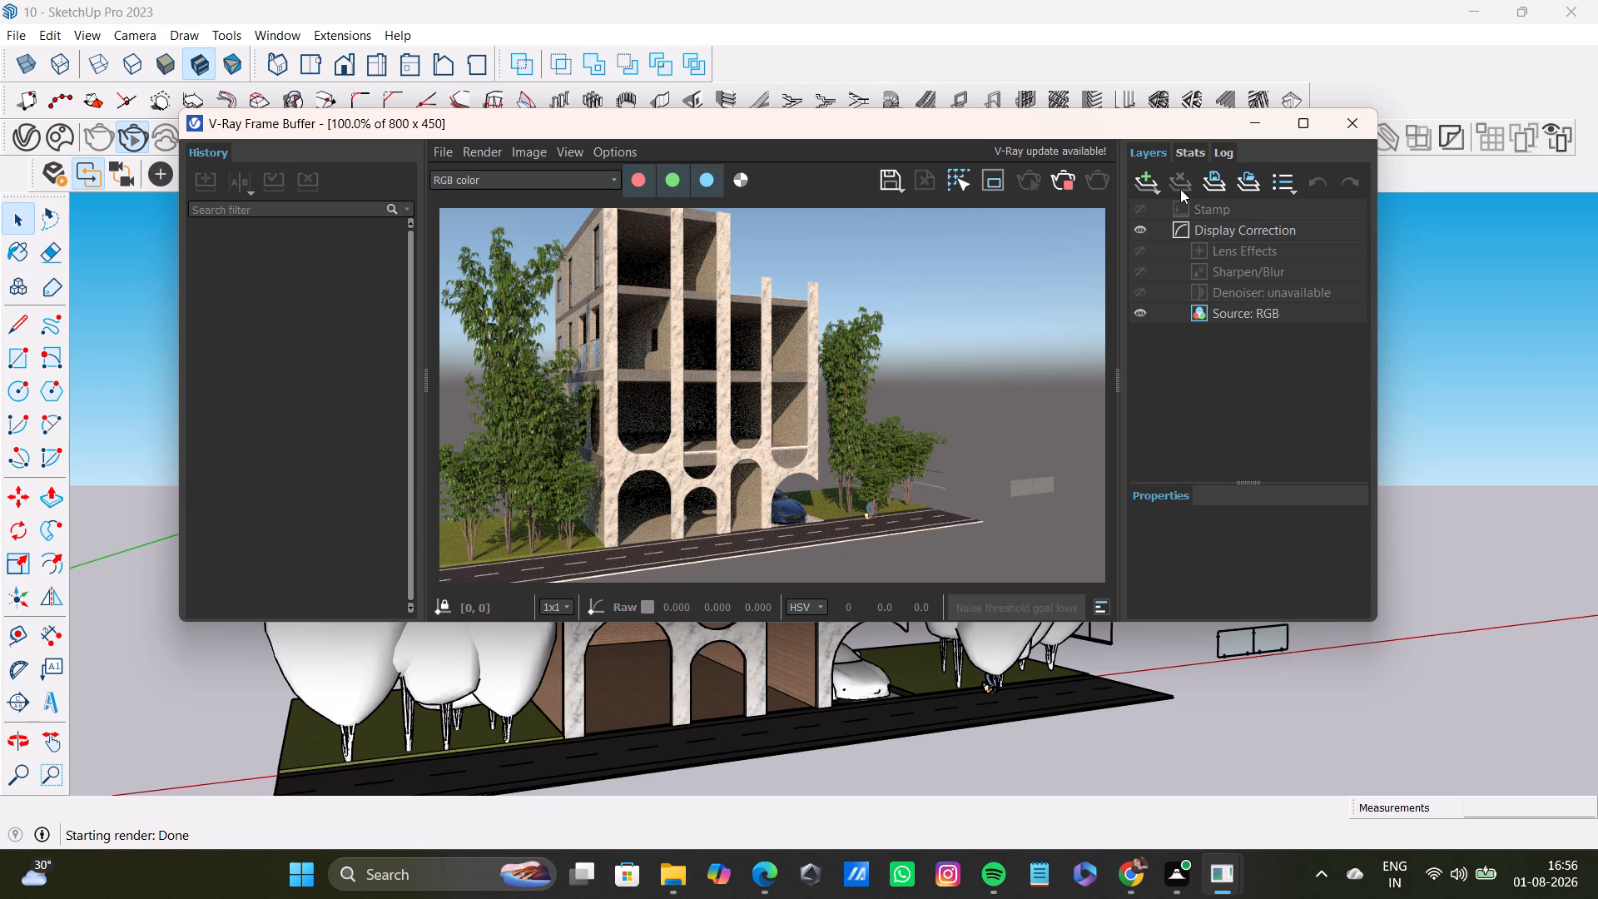
left_click(1370, 129)
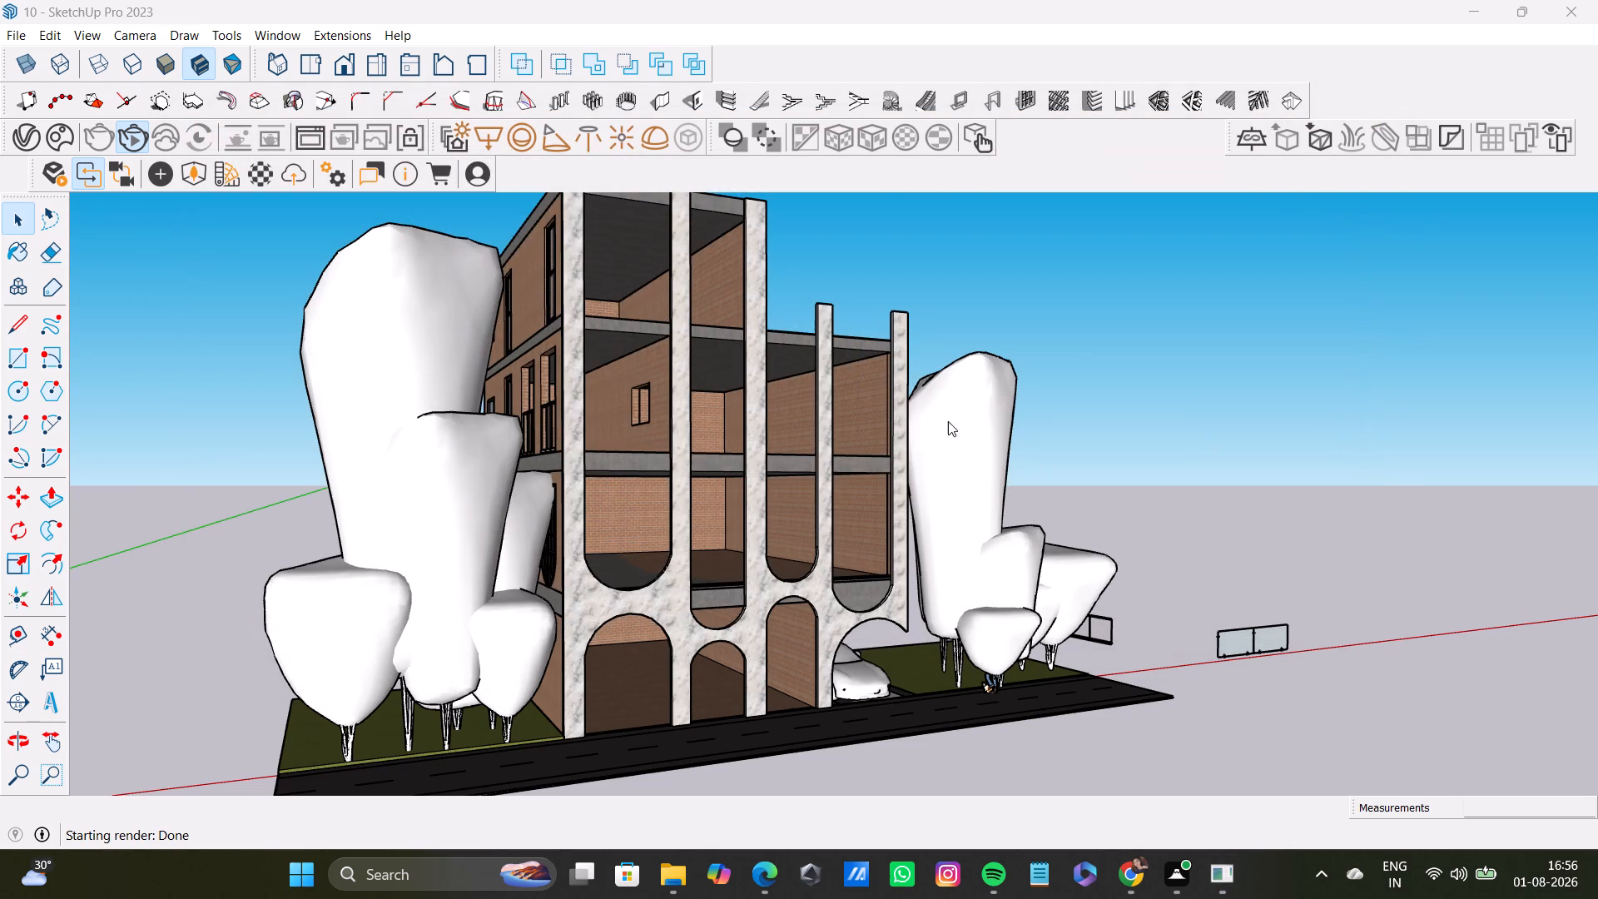
Select the loose three-pane frame standing beyond the trees beside the building.
middle_click(964, 432, "shift")
middle_click_drag(1010, 524, 703, 710)
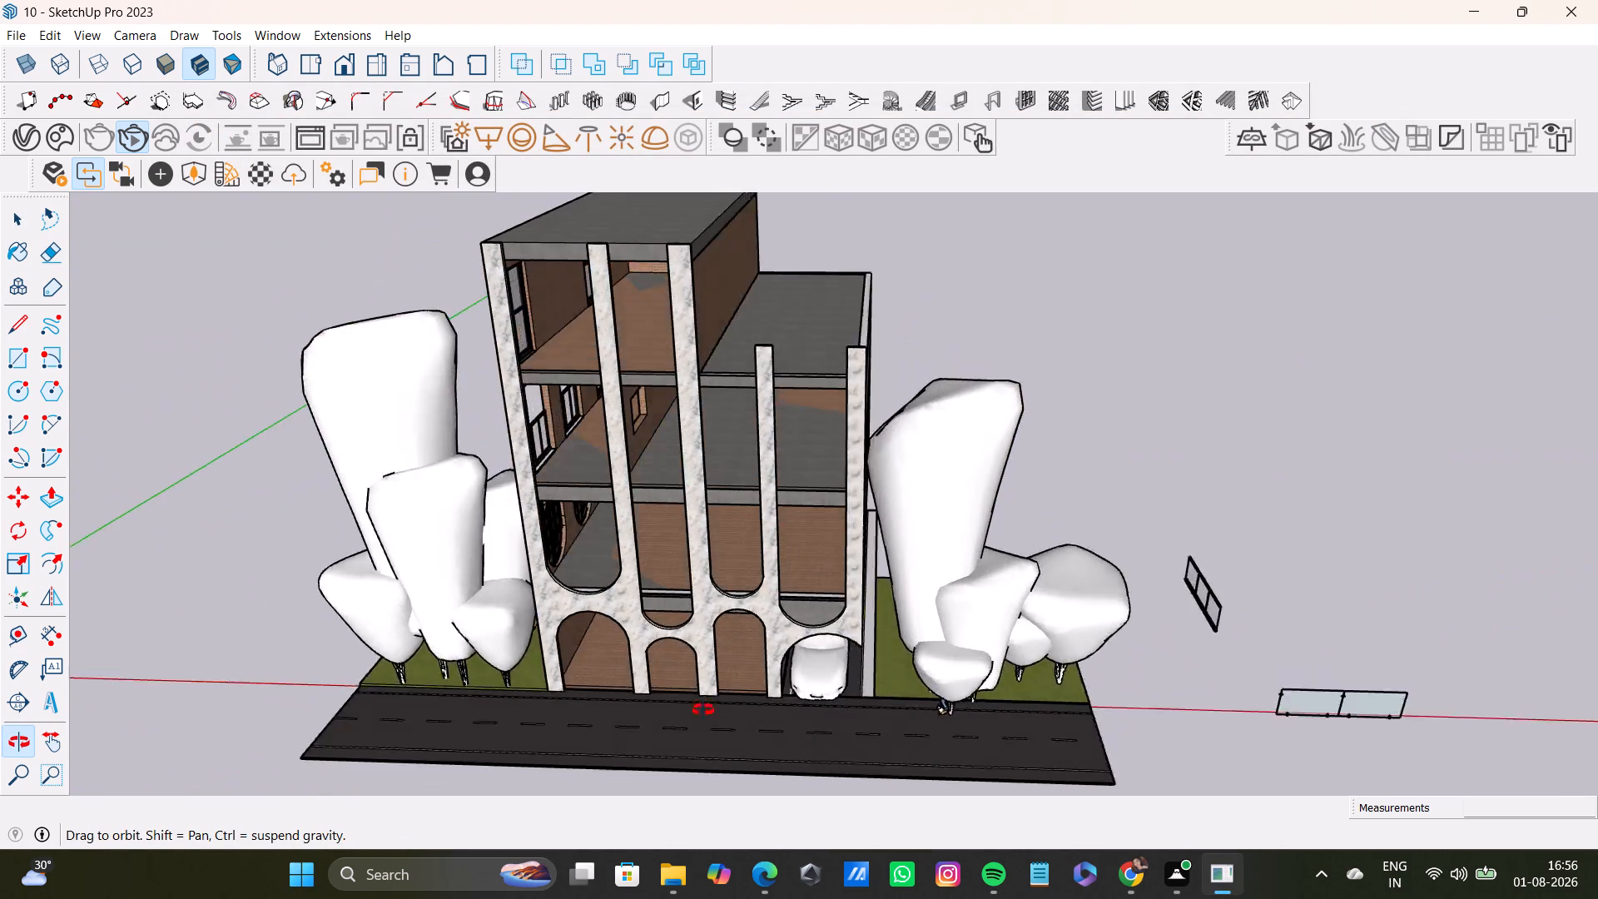
middle_click_drag(703, 710, 692, 737)
left_click(1251, 664)
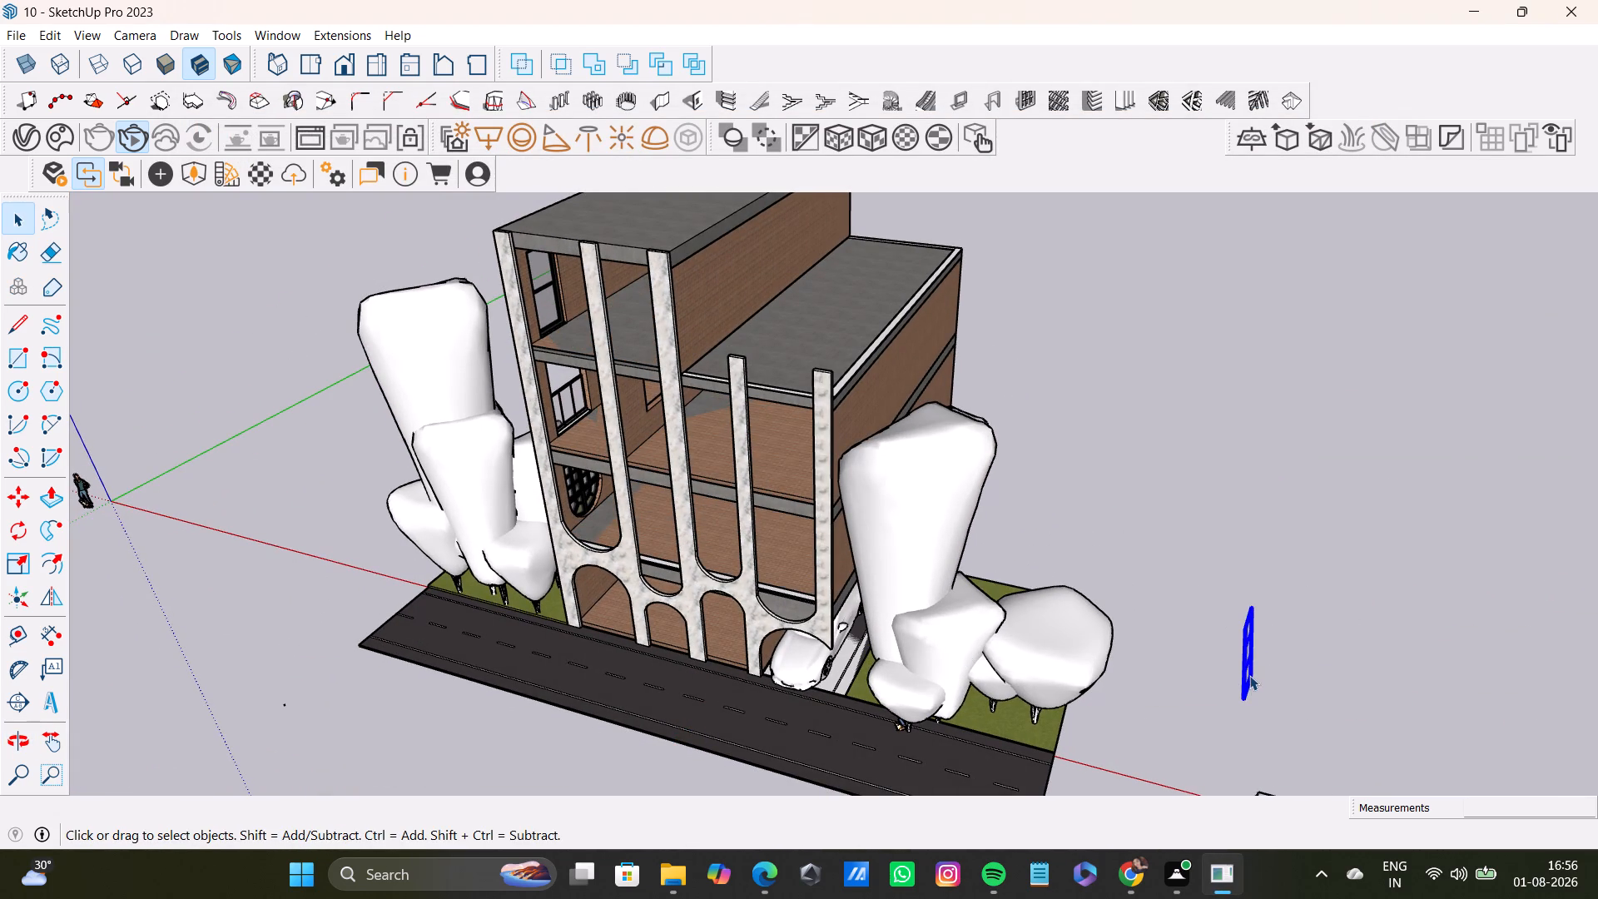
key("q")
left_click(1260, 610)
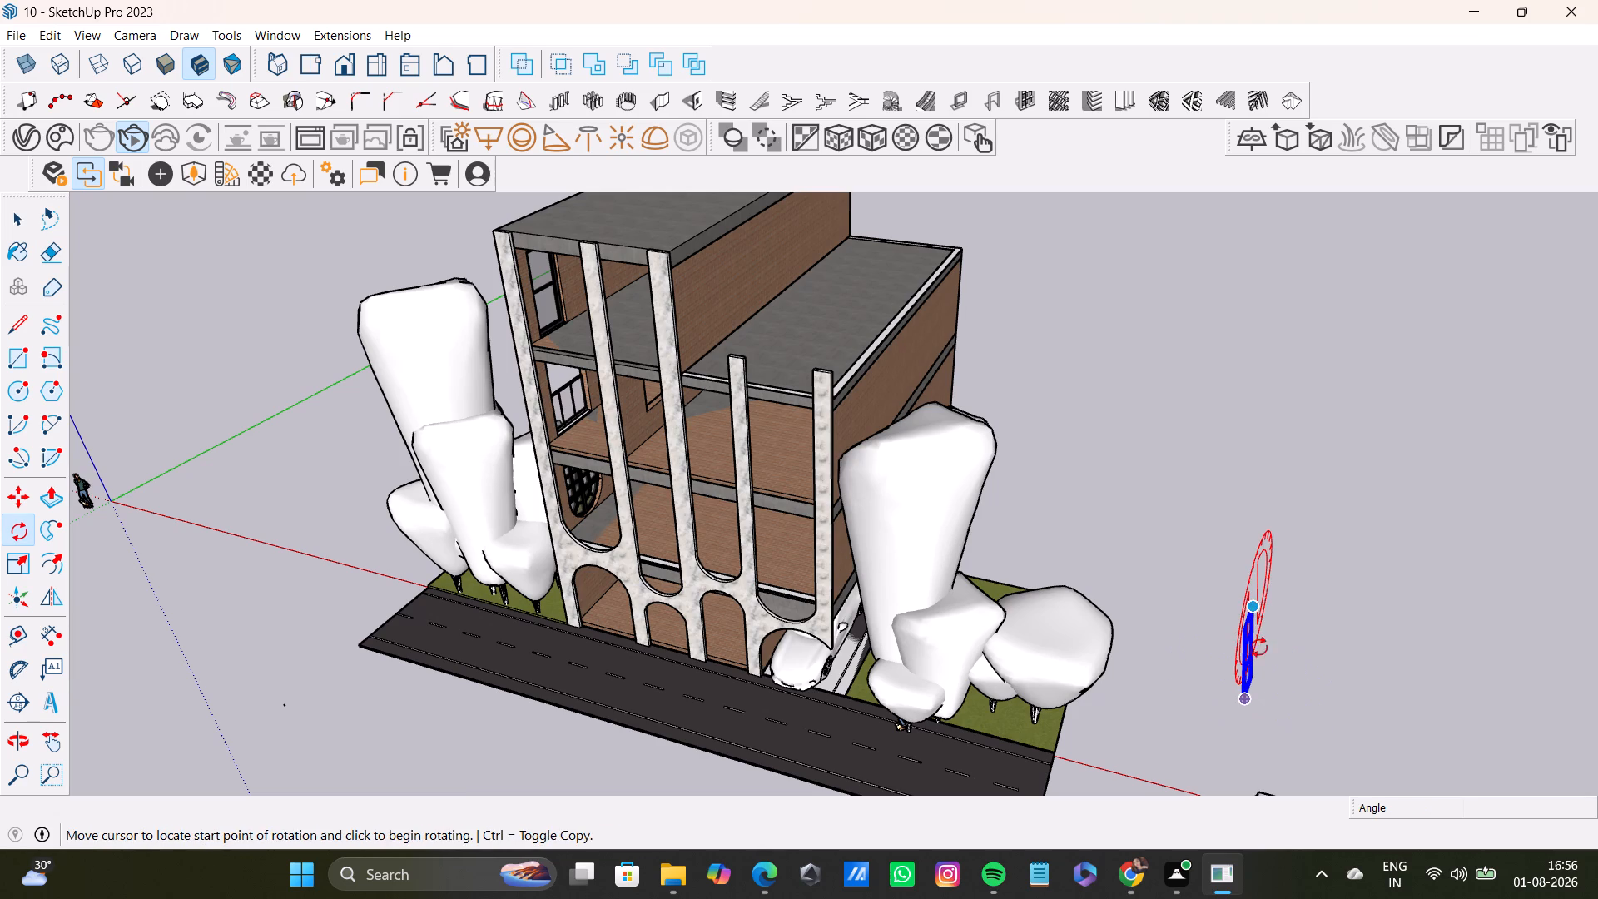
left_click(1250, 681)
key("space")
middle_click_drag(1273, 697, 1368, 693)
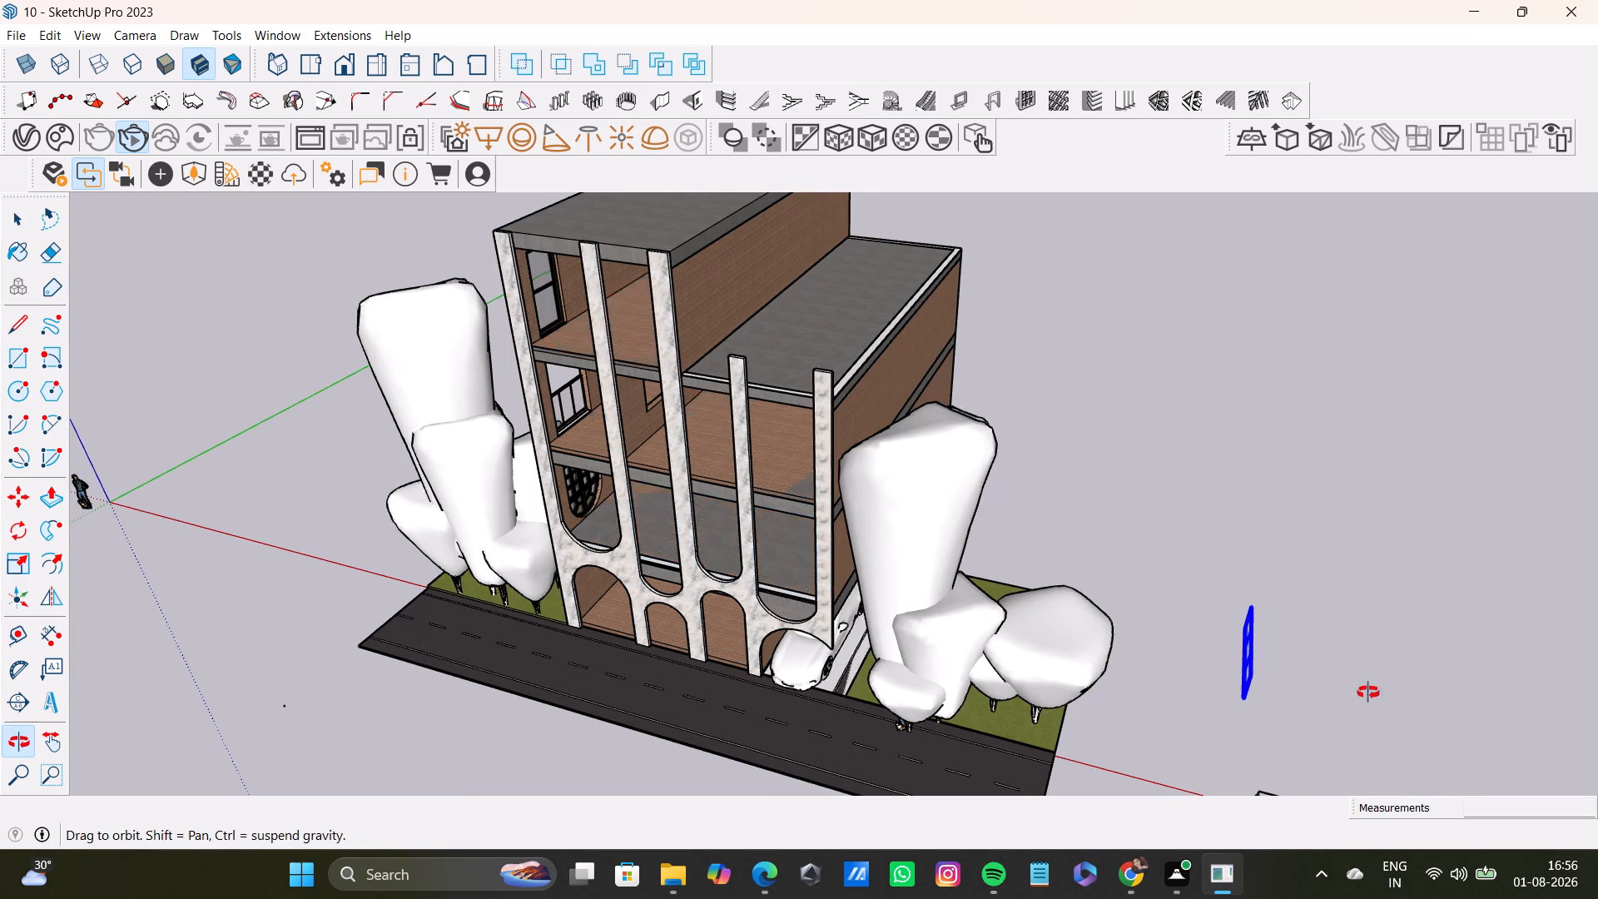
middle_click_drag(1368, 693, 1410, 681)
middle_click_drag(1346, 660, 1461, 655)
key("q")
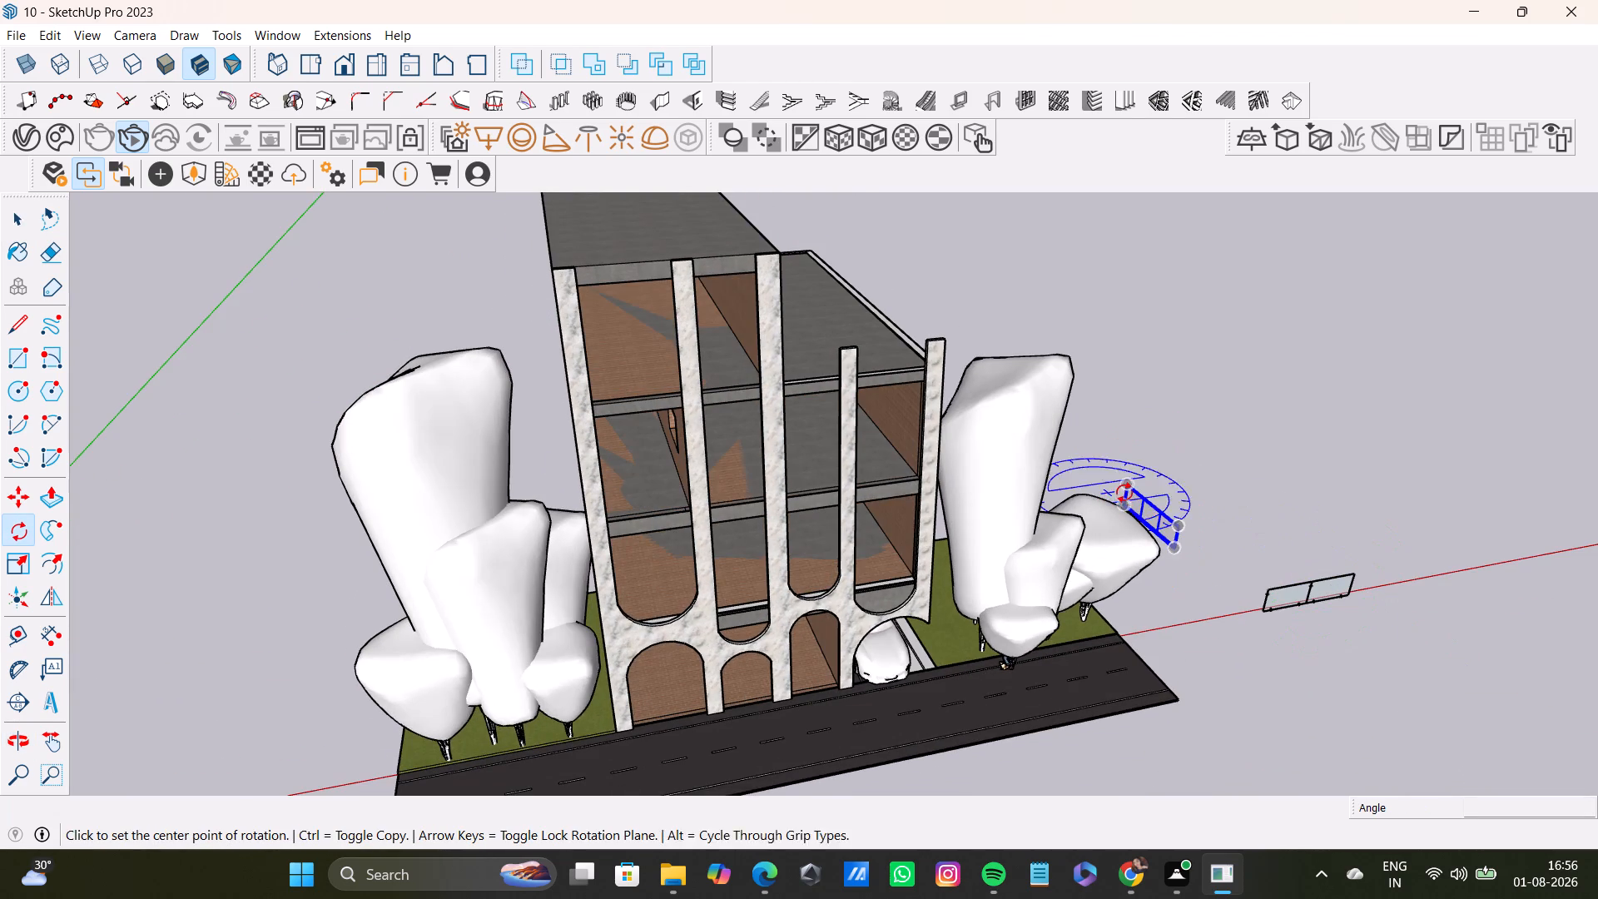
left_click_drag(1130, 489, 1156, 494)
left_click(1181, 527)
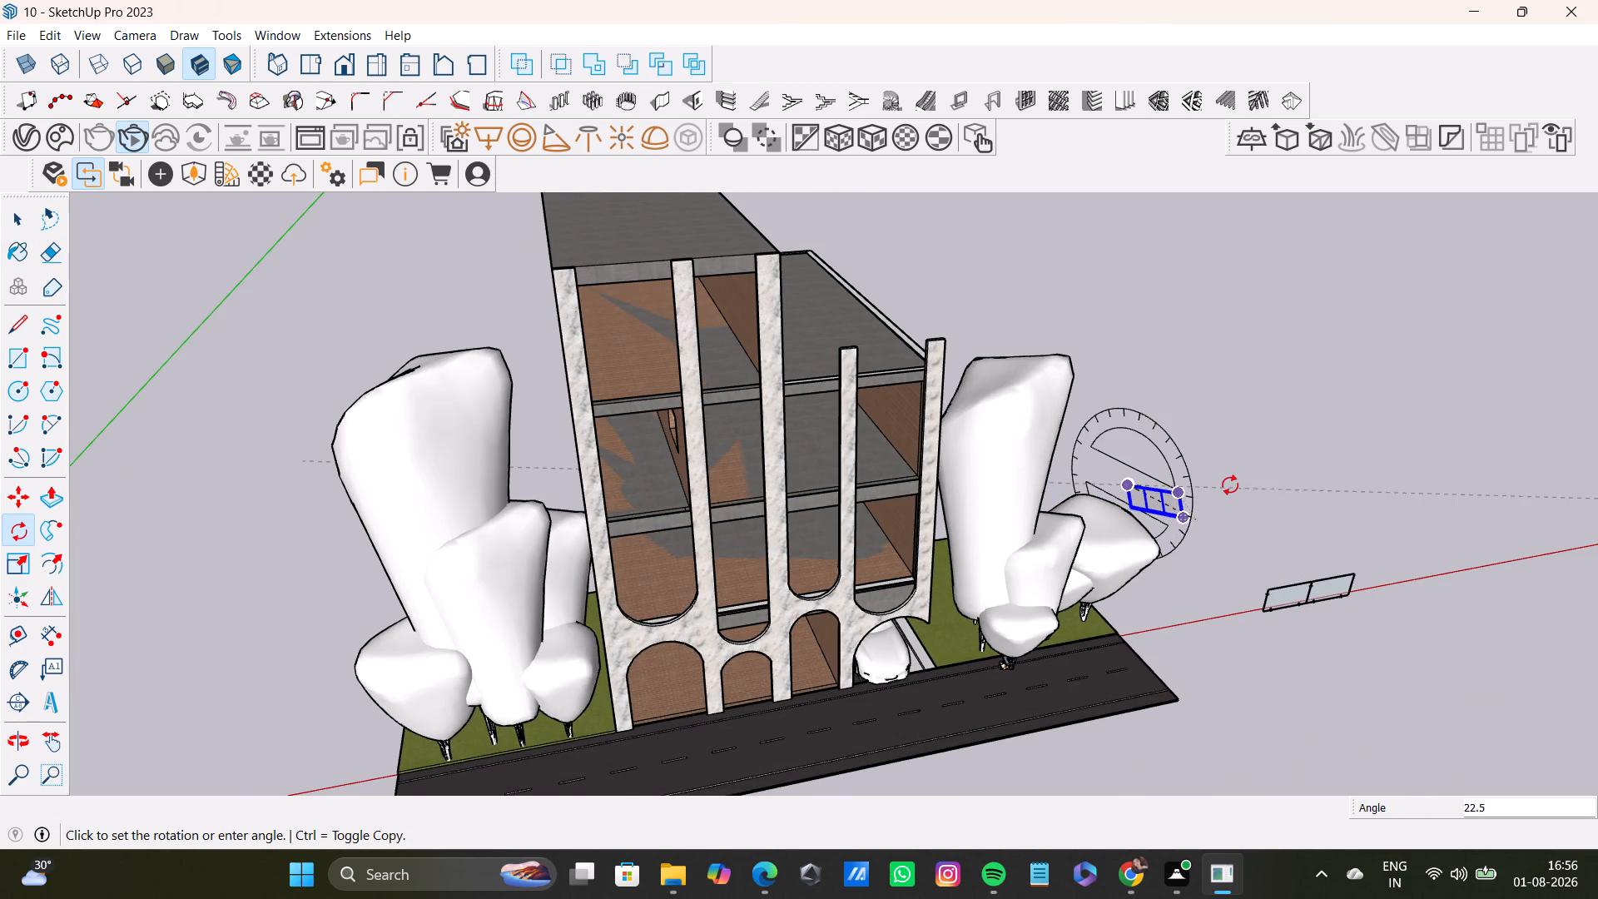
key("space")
Rotate the selected three-pane frame 90° horizontally about its lower corner, bringing it parallel to the building's frontage.
key("q")
scroll(1158, 557, "up", 11)
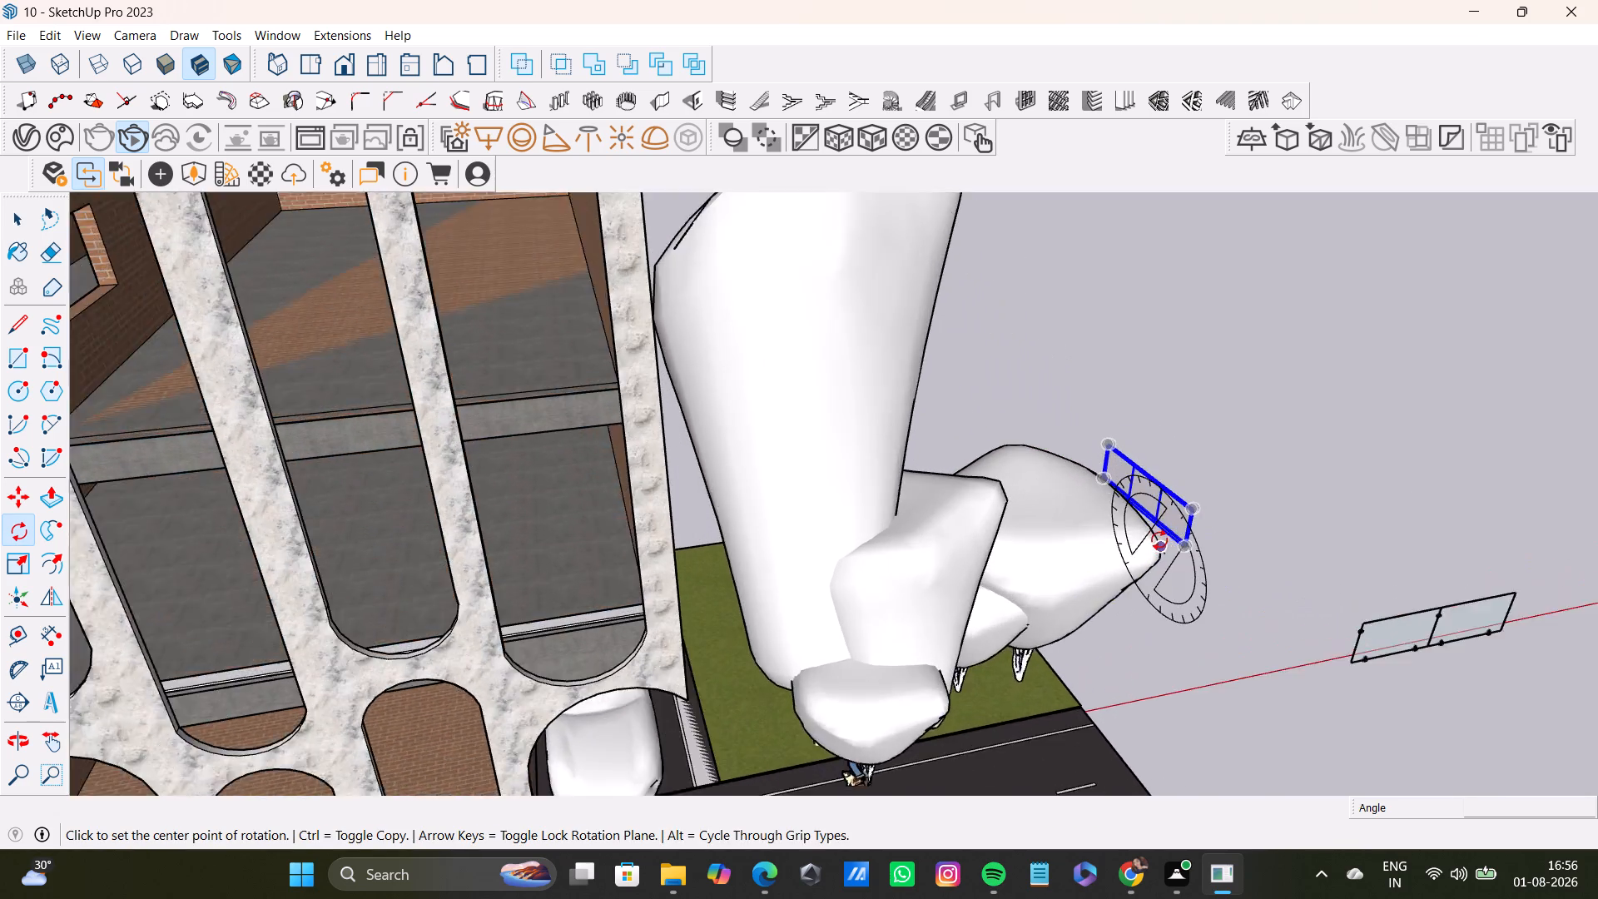
scroll(1159, 540, "up", 7)
middle_click_drag(1263, 526, 1245, 534)
left_click(1069, 449)
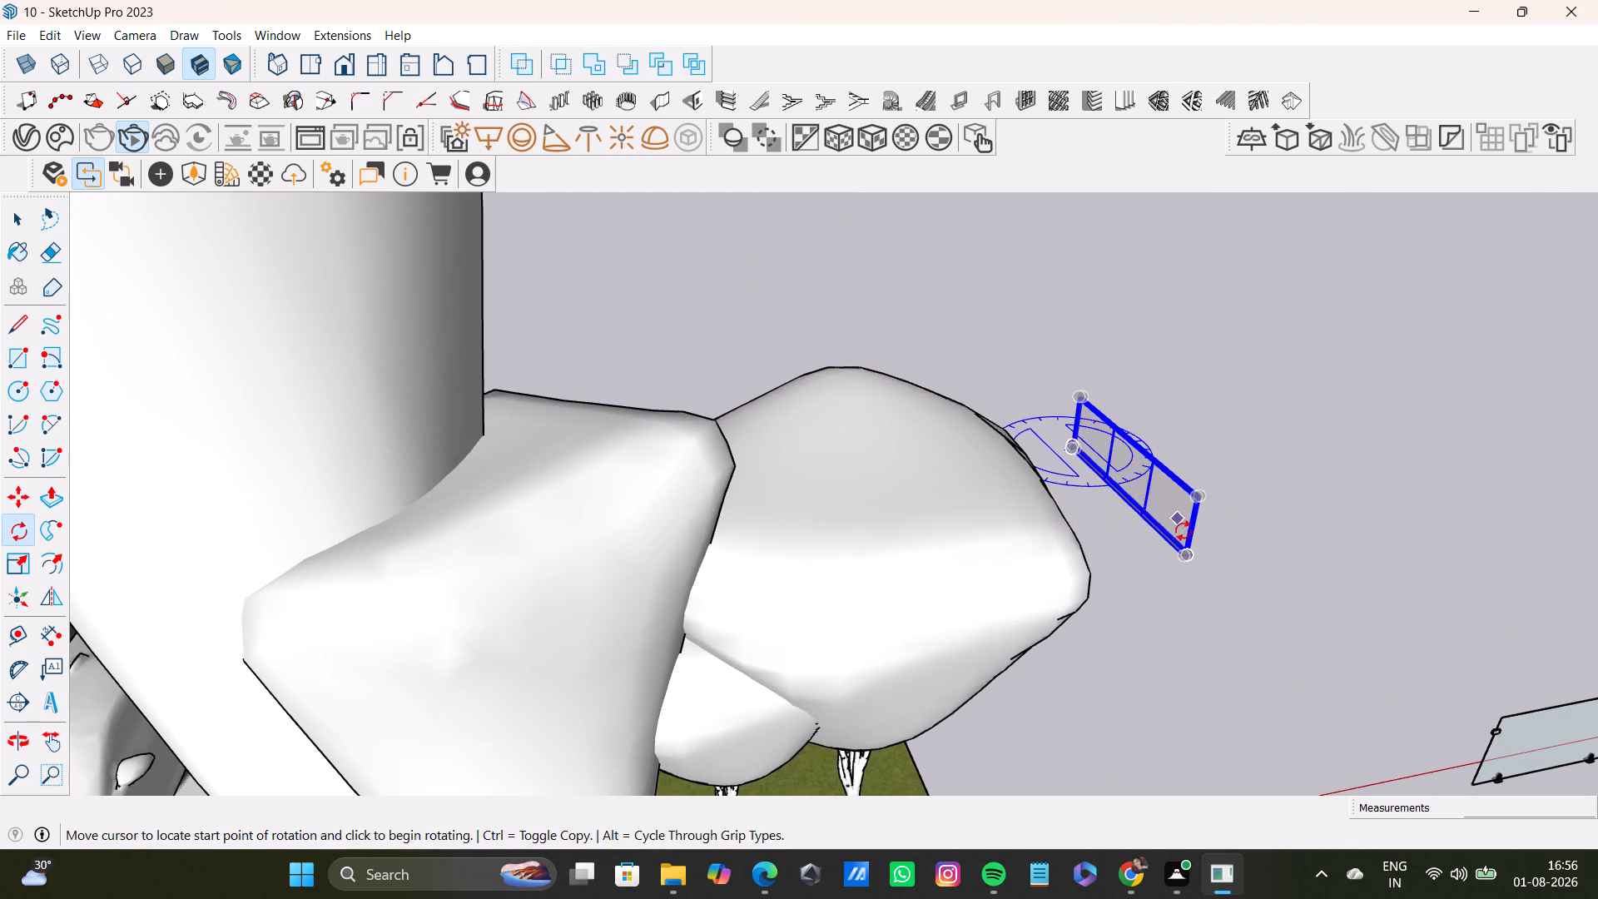
left_click(1189, 562)
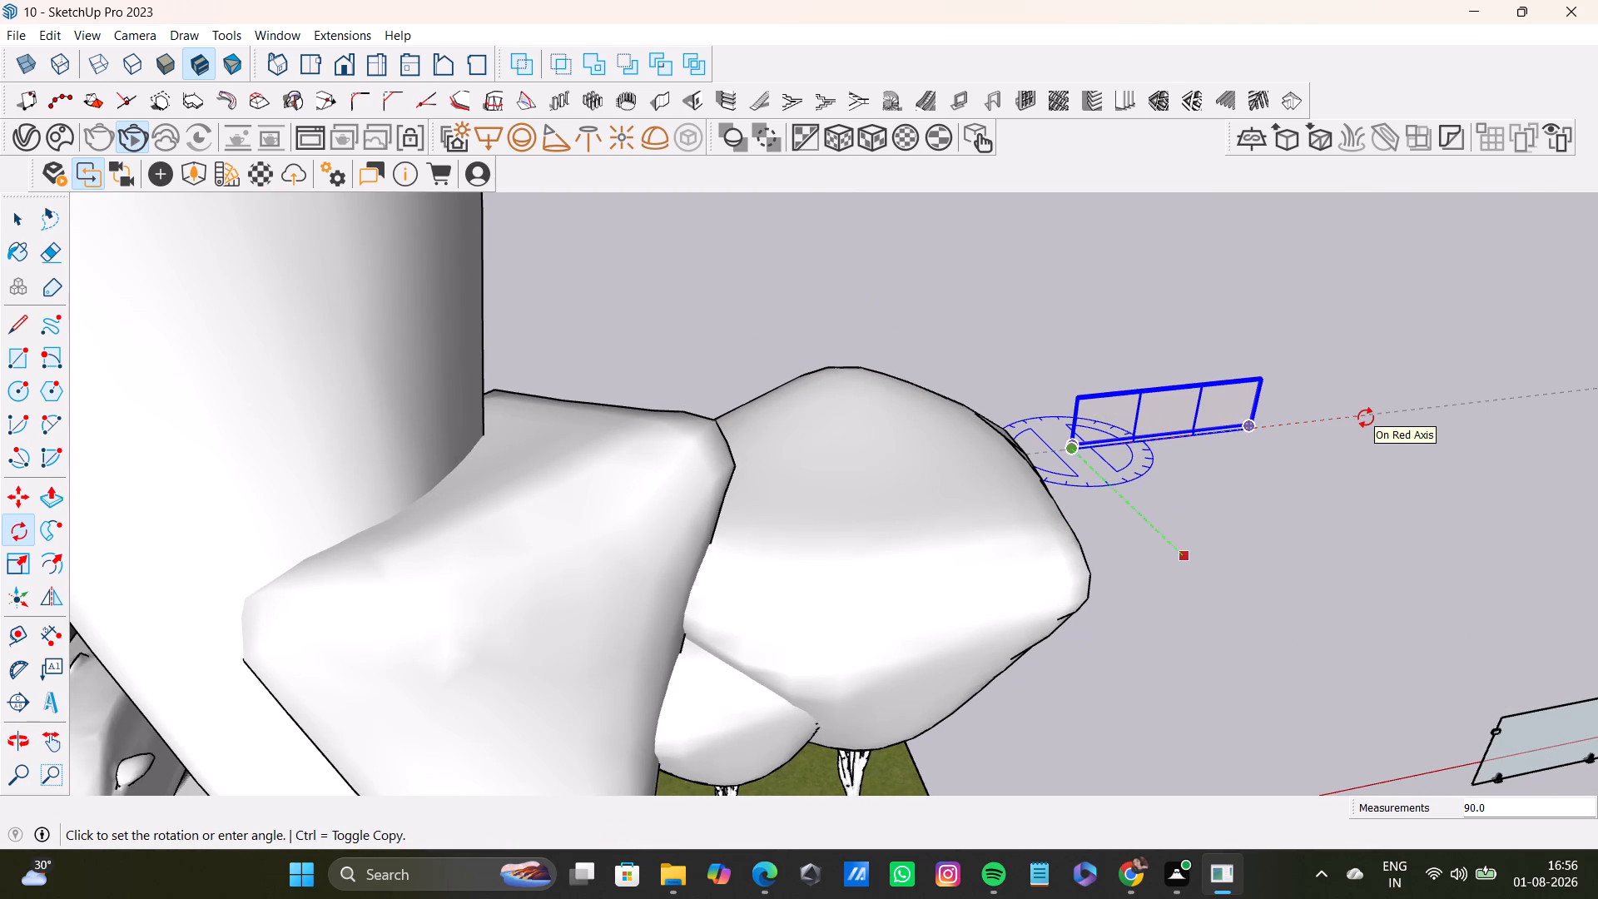
type("90")
key("Return")
key("space")
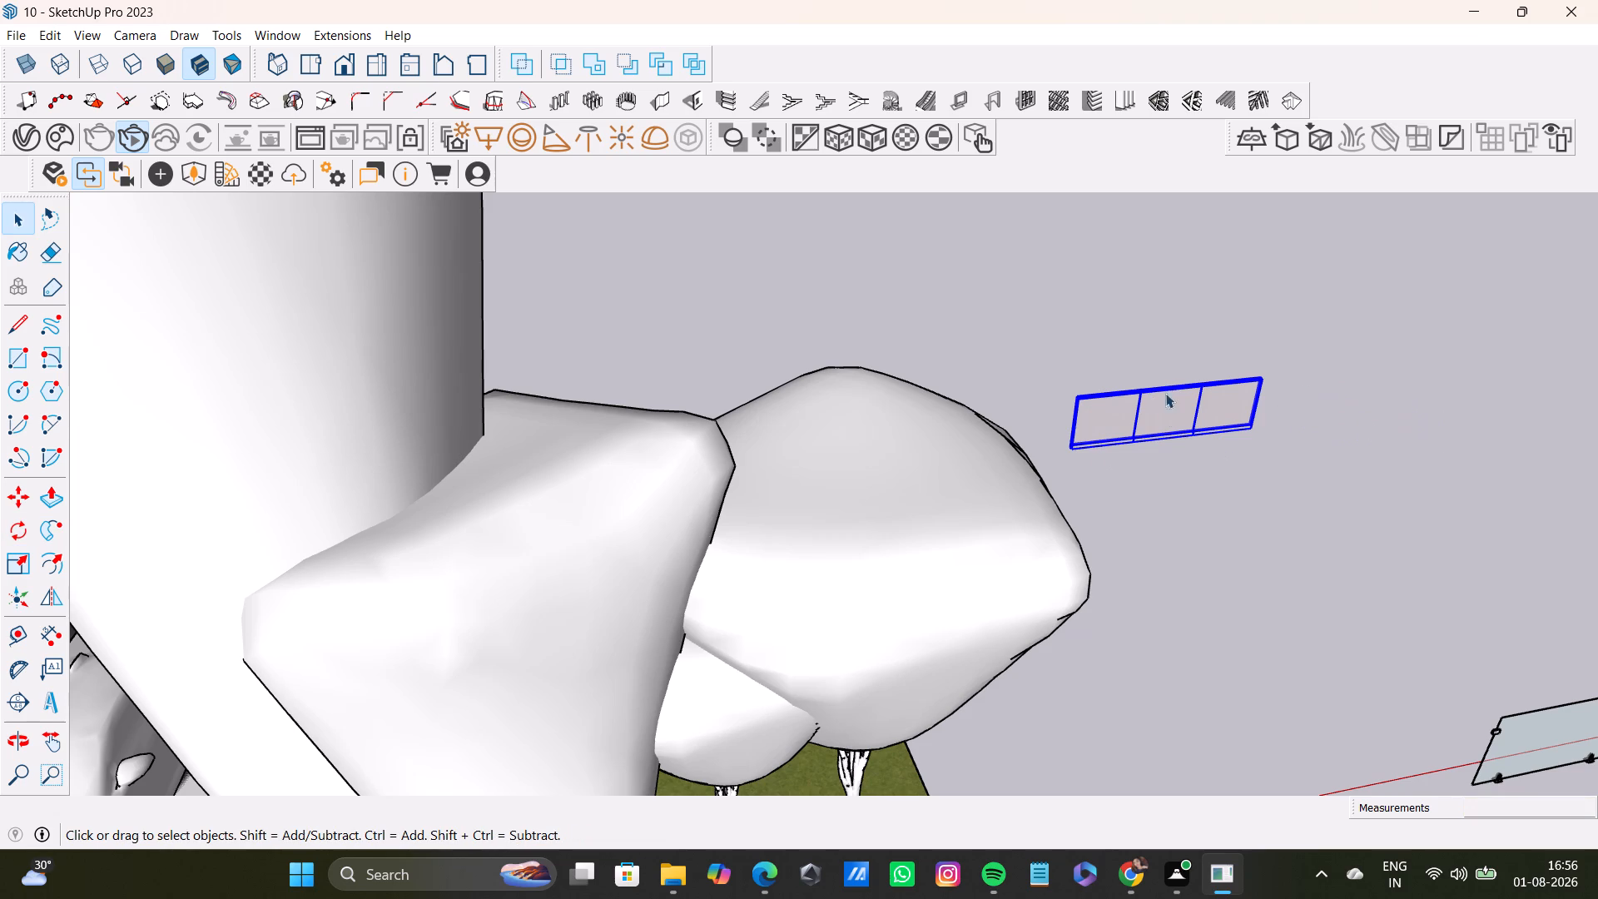
Move the three-pane frame by its lower corner onto the roof terrace's front edge, beside the end column.
key("m")
left_click(1252, 433)
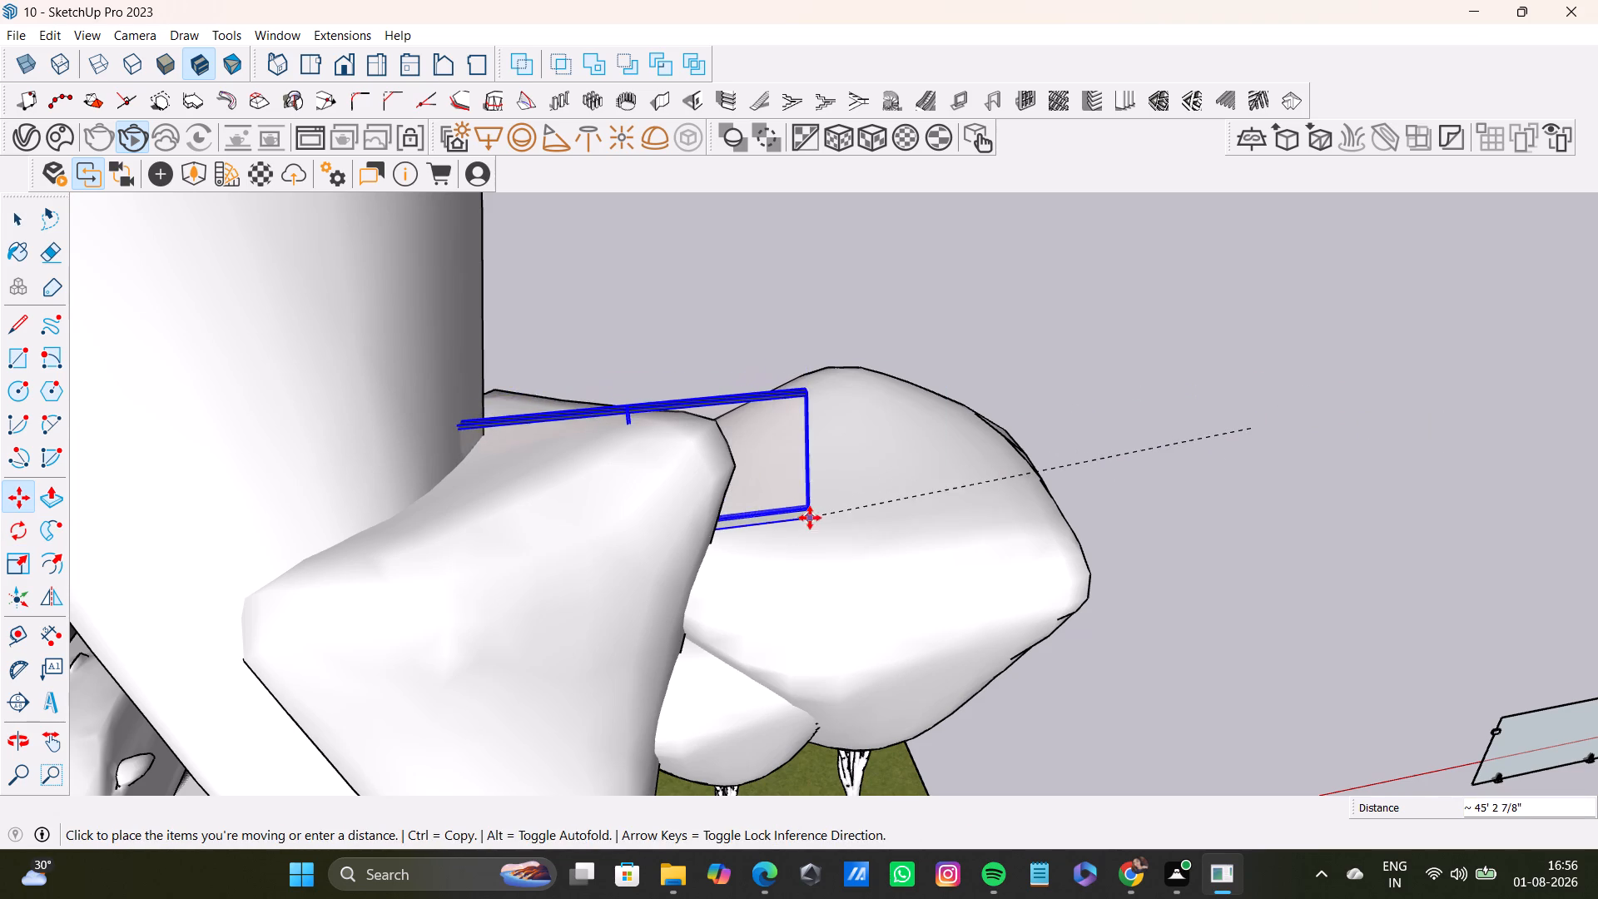
scroll(811, 514, "down", 16)
middle_click_drag(486, 318, 610, 470)
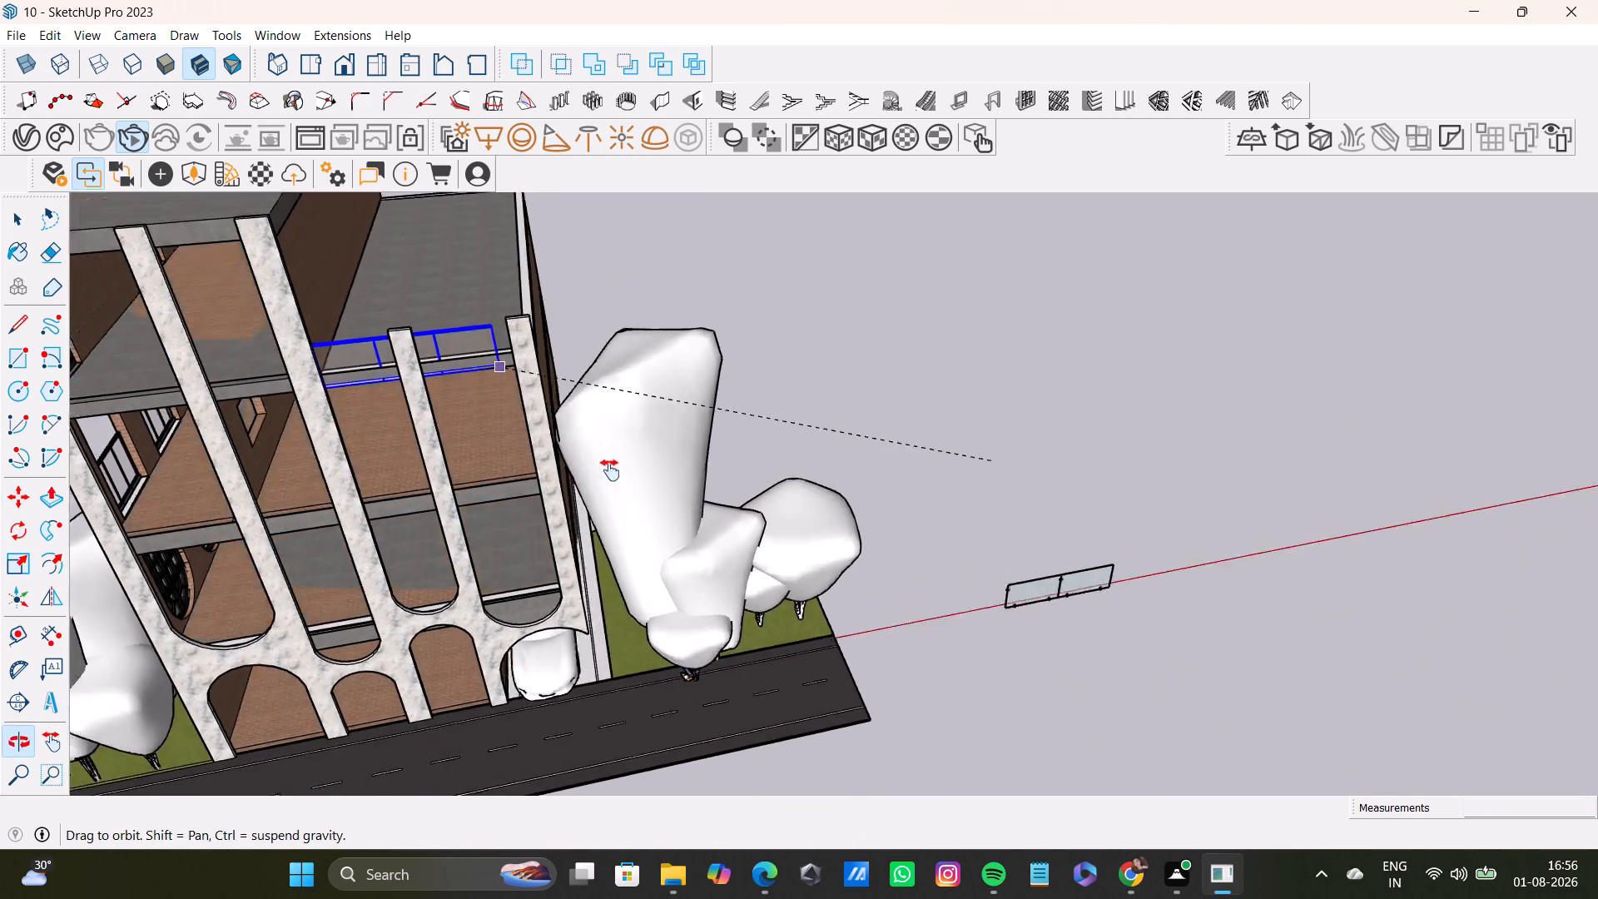
middle_click_drag(610, 470, 623, 562)
scroll(622, 529, "up", 11)
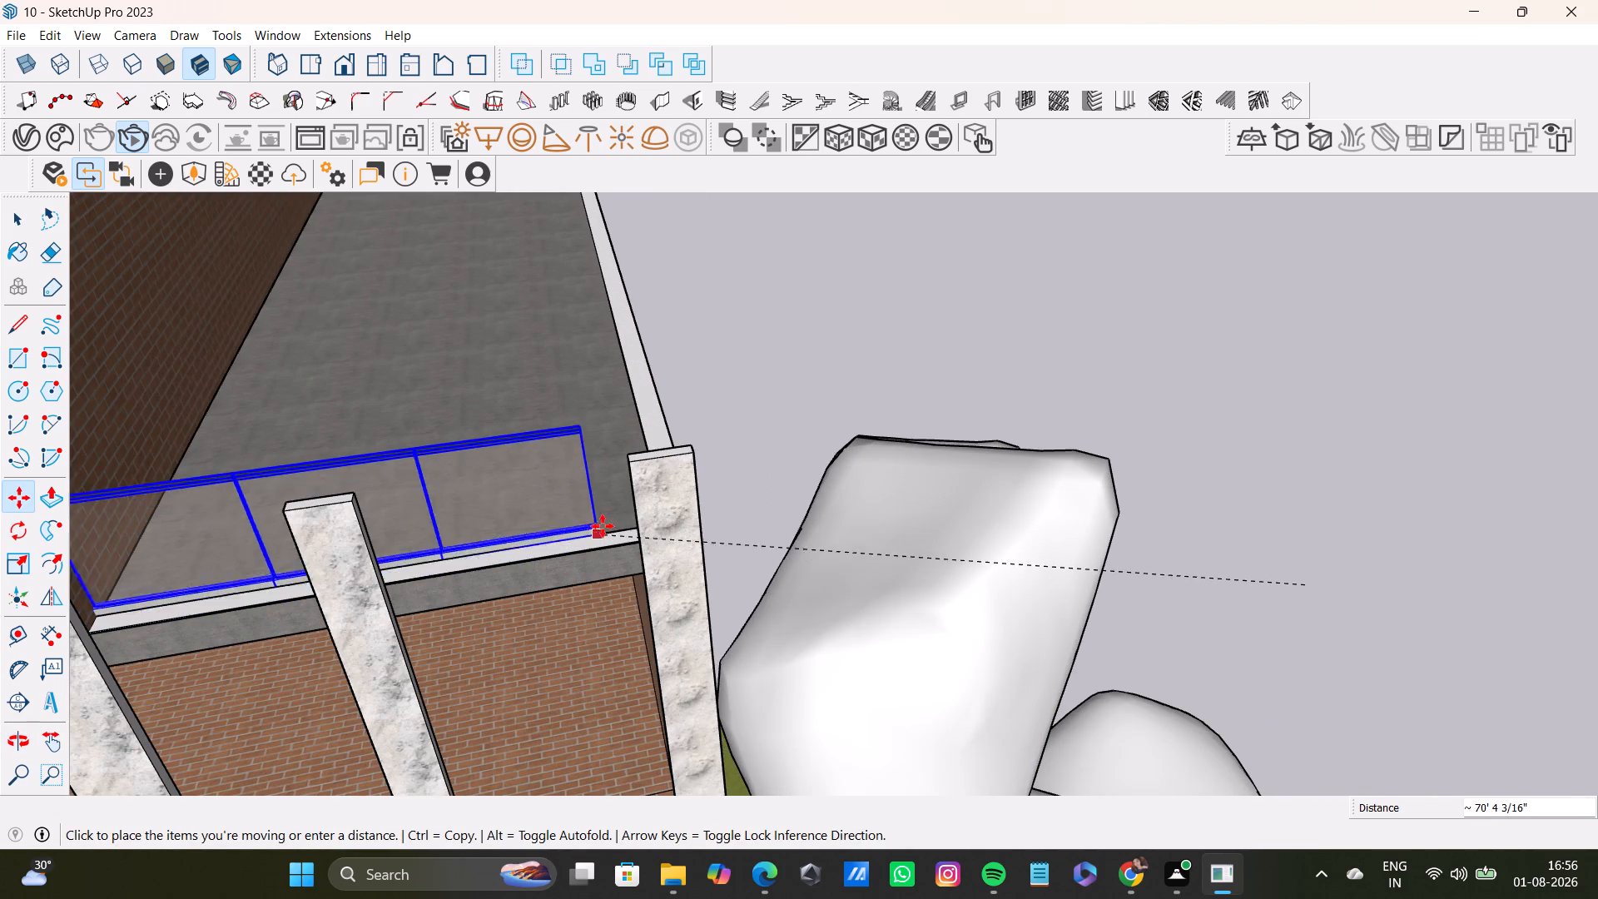
left_click(631, 527)
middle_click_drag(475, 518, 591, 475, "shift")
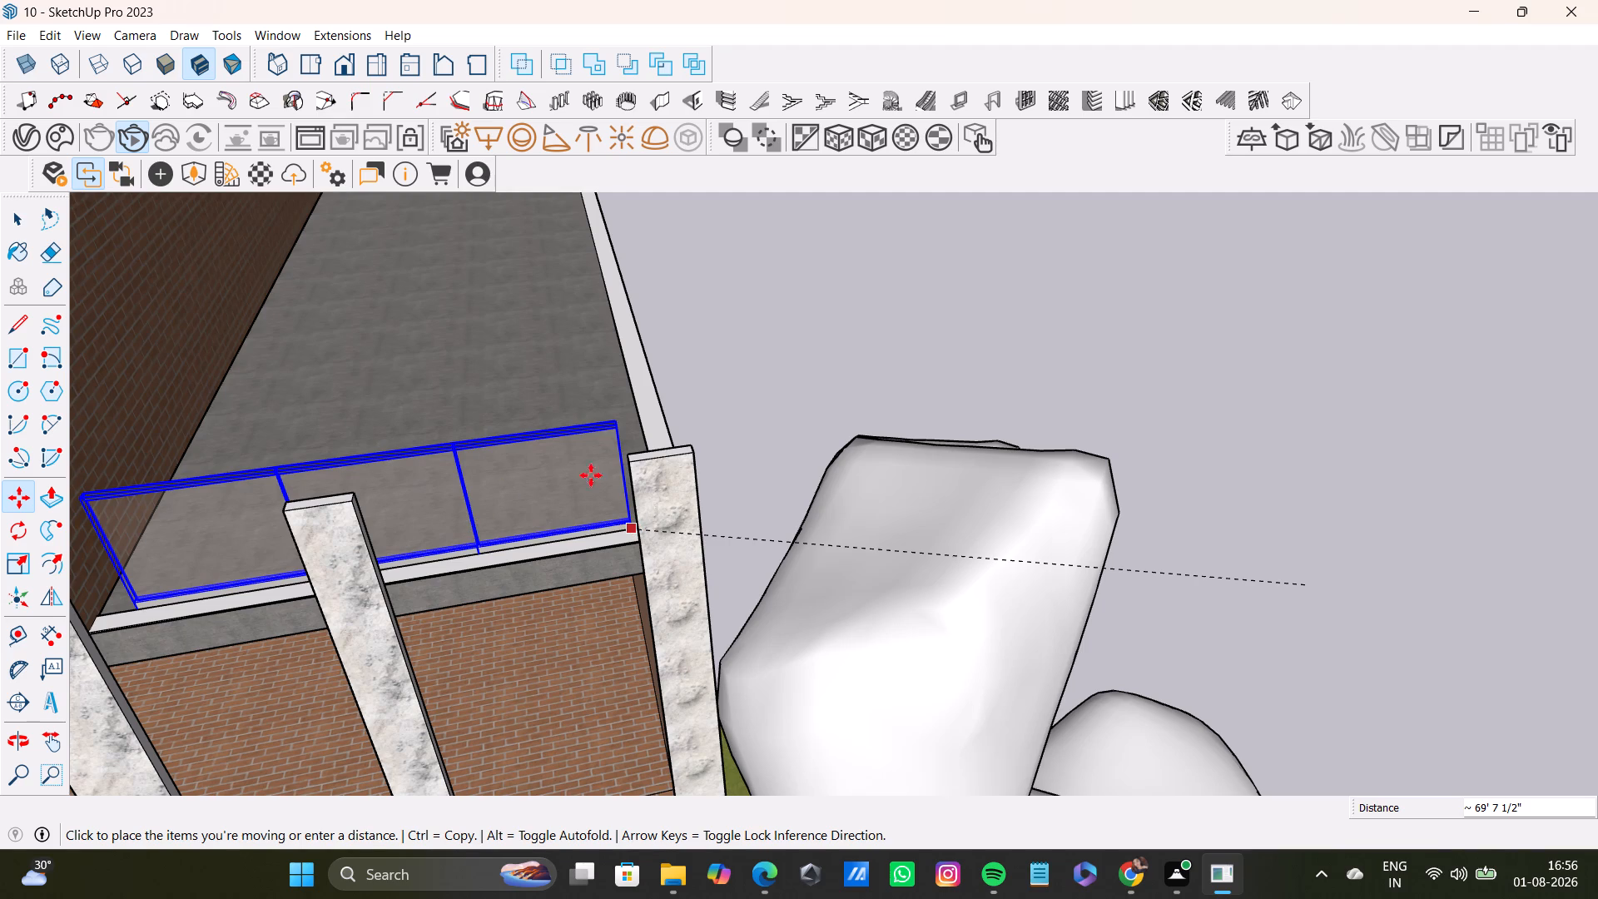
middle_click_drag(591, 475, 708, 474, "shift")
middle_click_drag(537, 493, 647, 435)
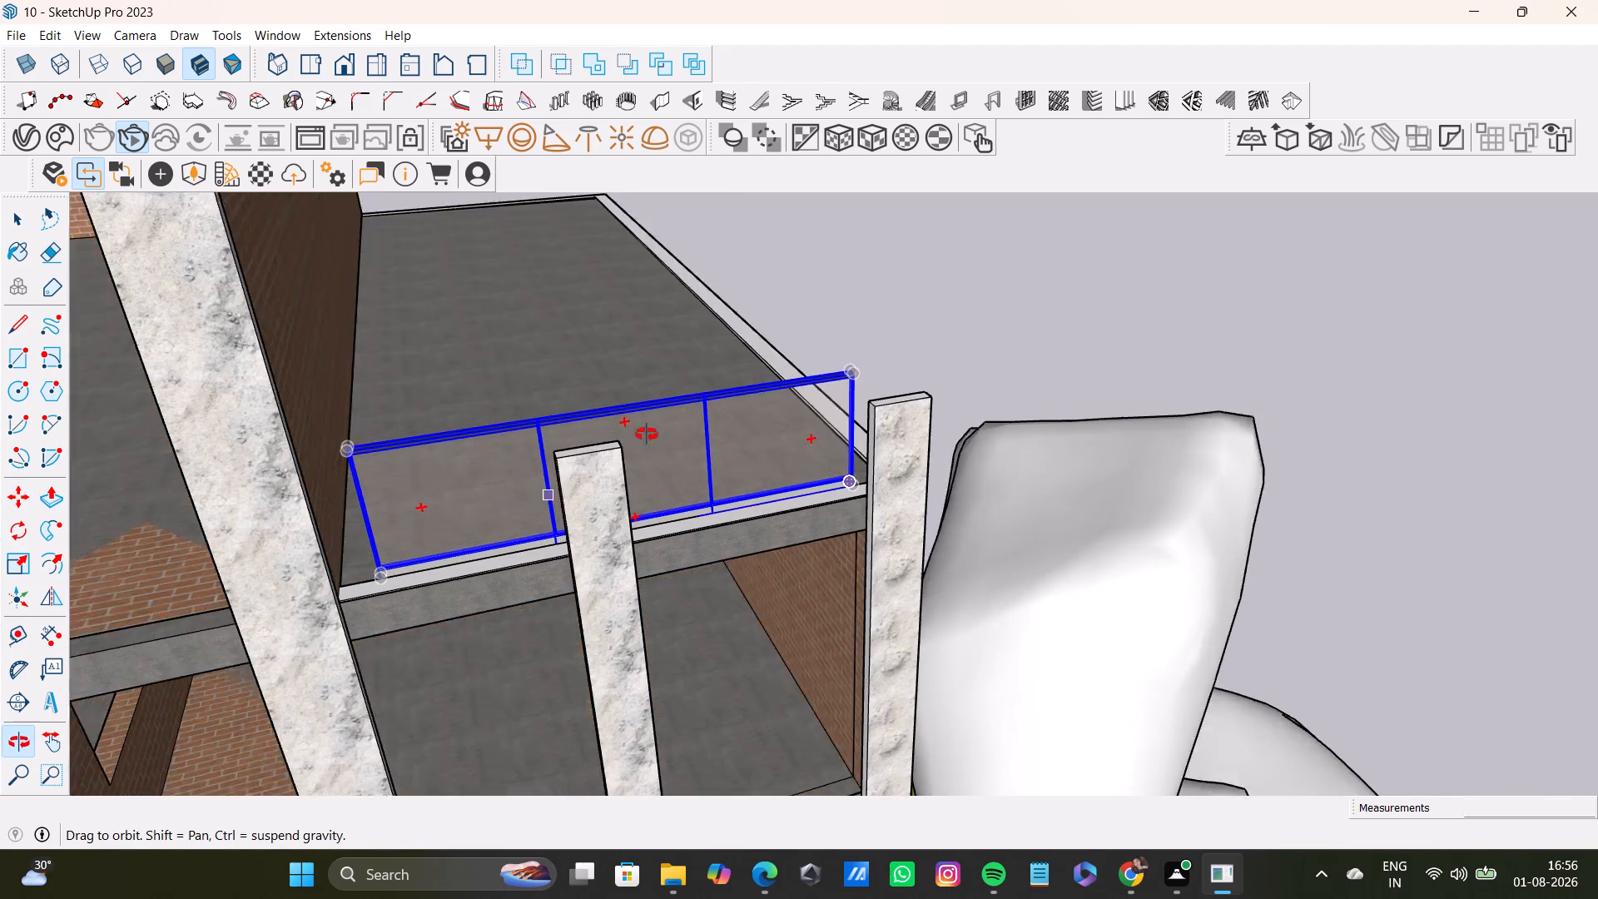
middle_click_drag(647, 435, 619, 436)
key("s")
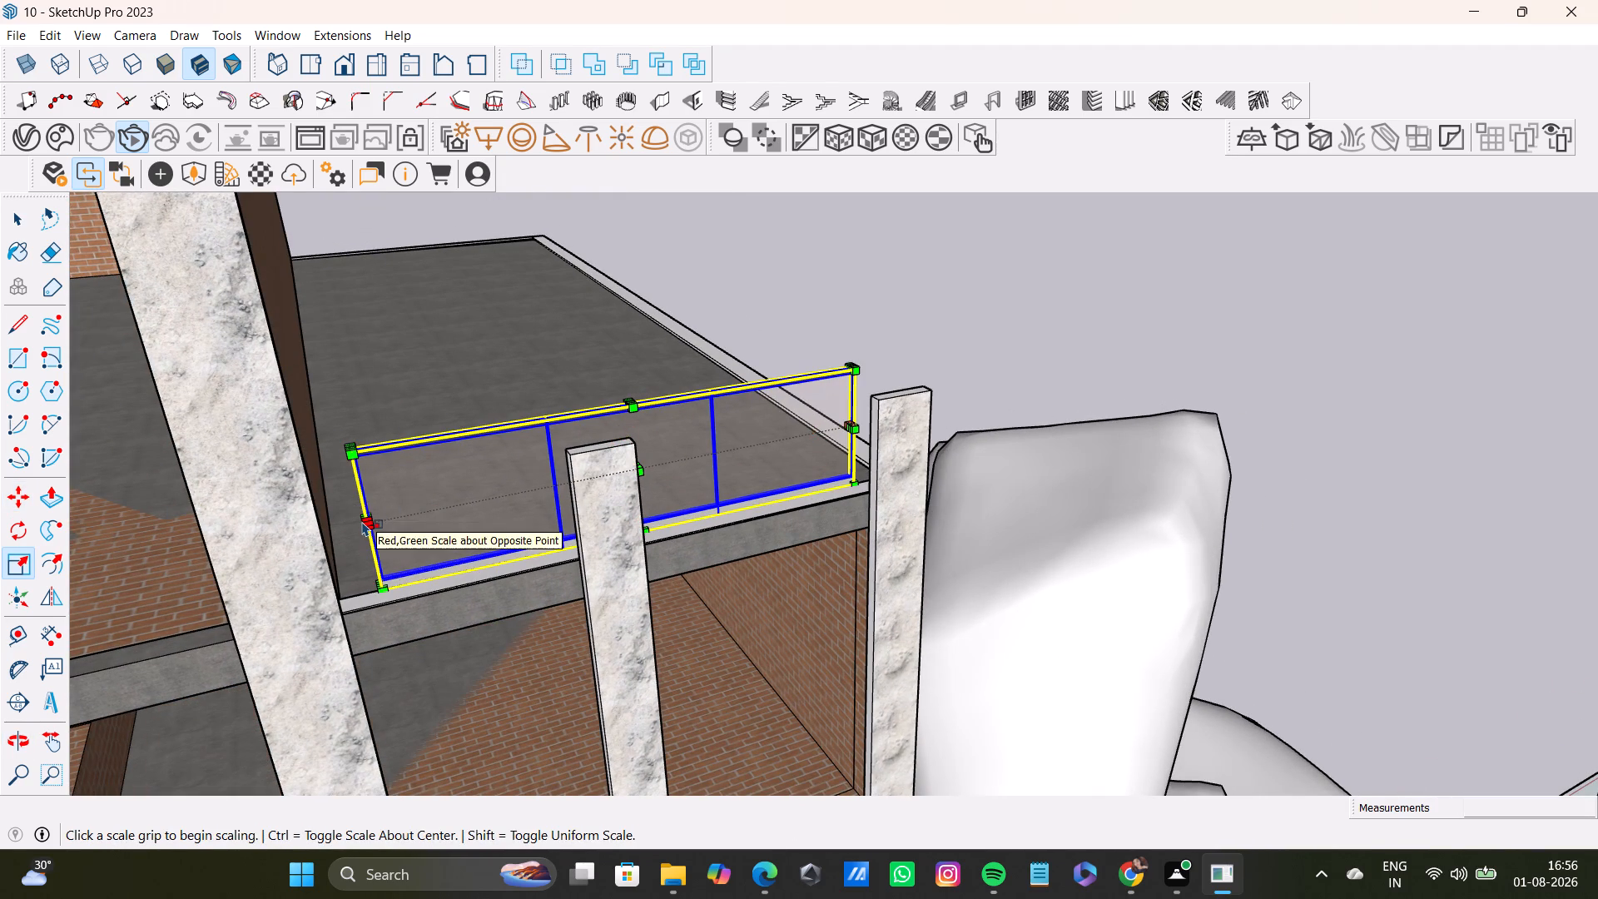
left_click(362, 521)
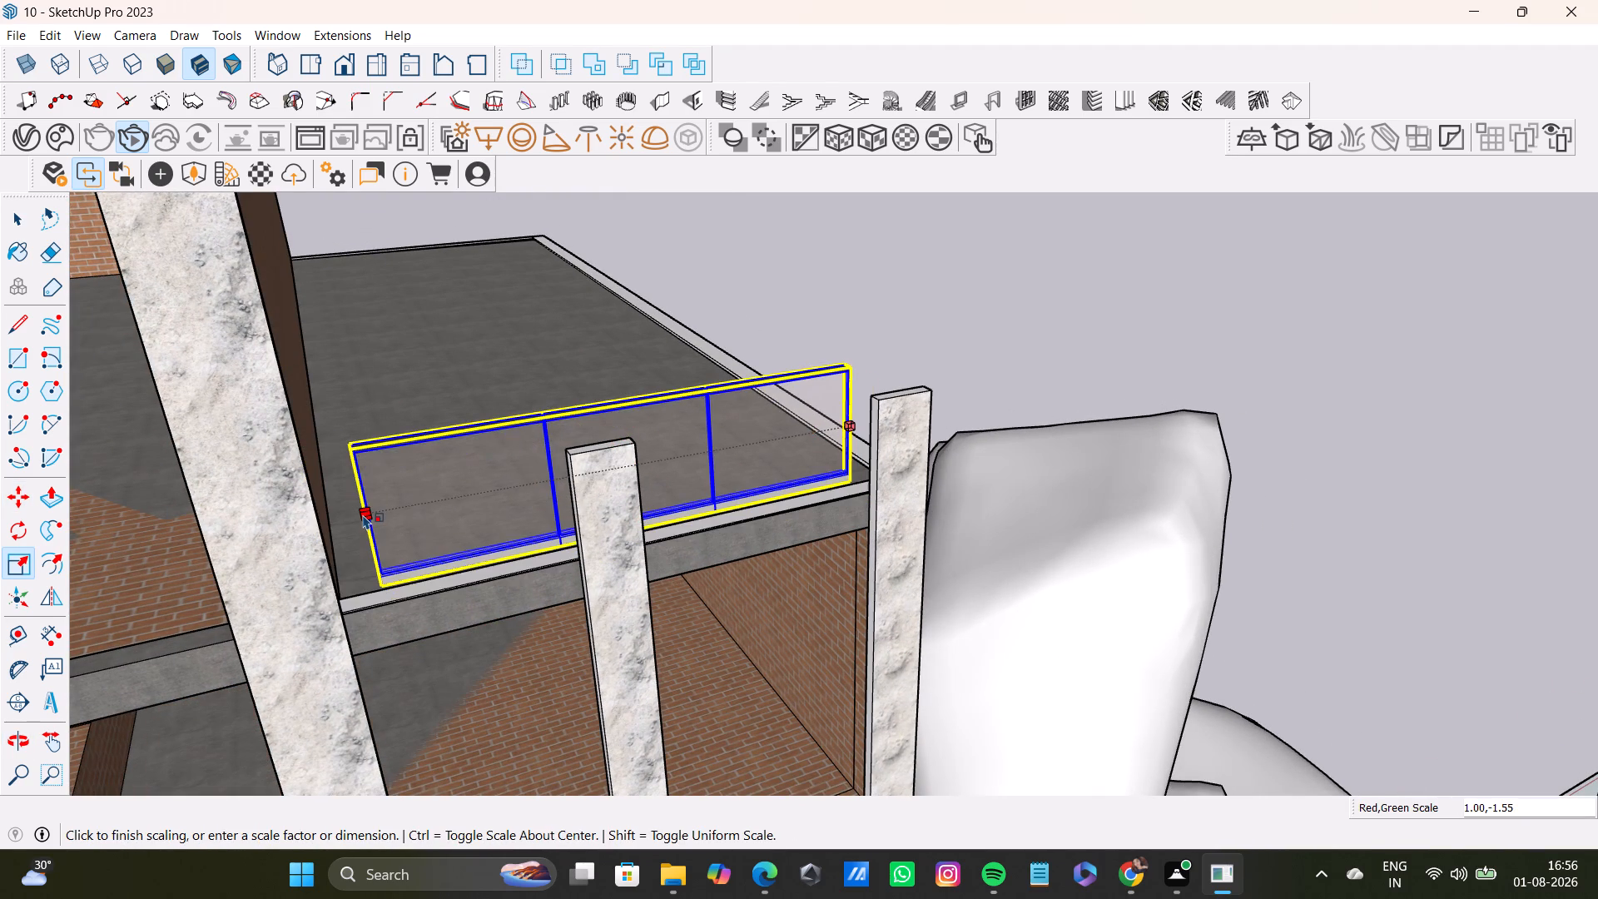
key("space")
Scale the terrace frame uniformly by about 1.07, extending it to the tall column at the terrace's inner end.
key("s")
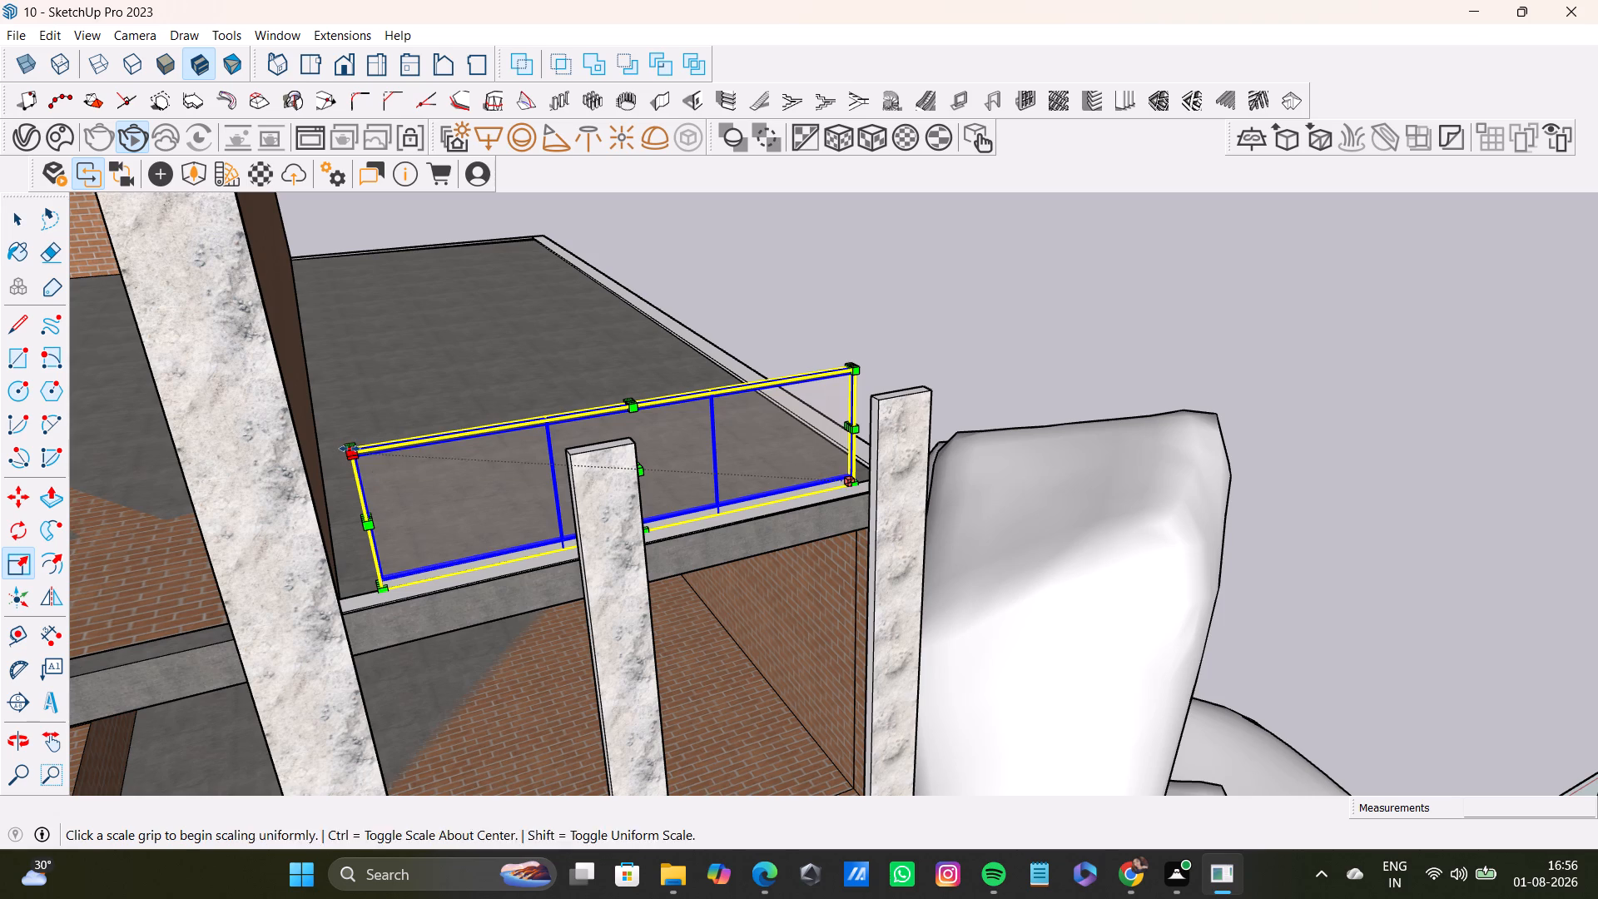
left_click(349, 443)
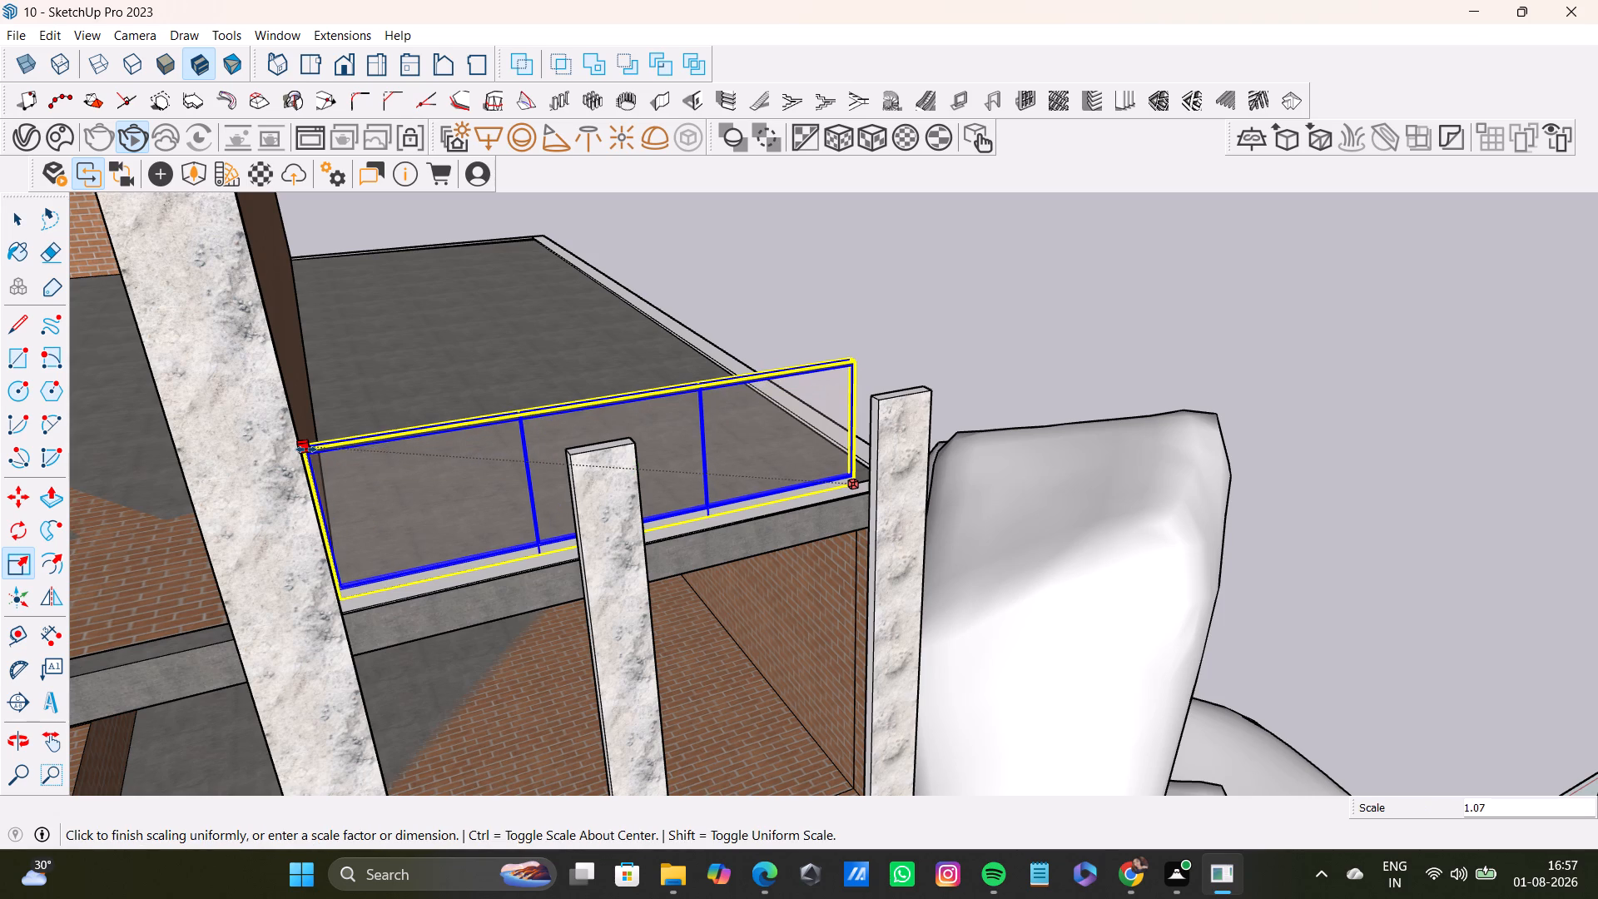
left_click(305, 449)
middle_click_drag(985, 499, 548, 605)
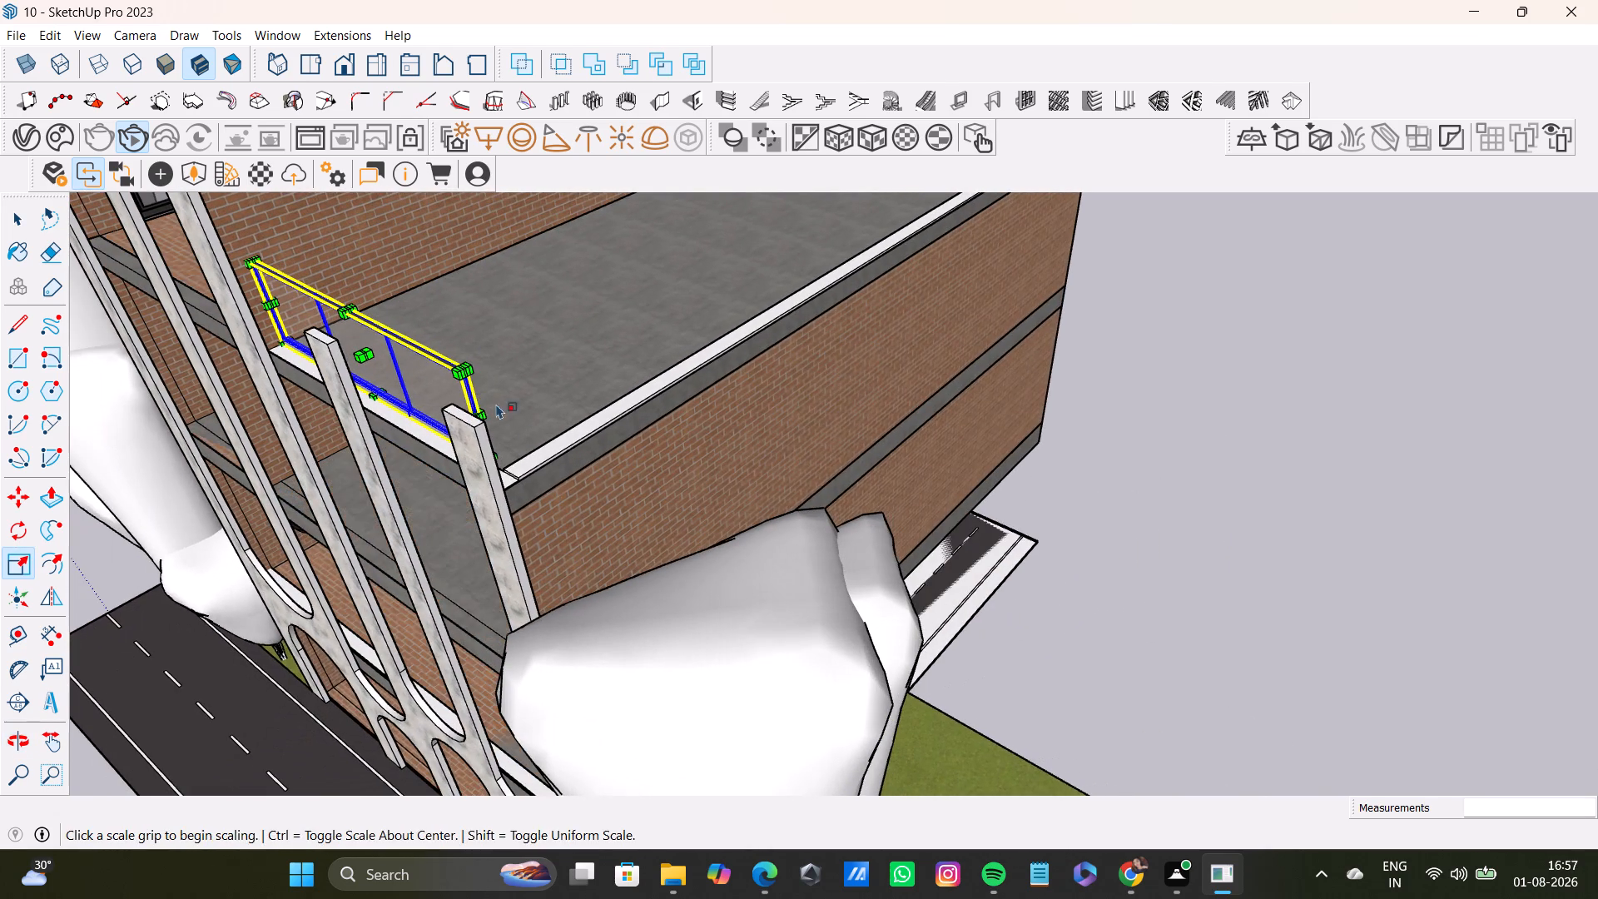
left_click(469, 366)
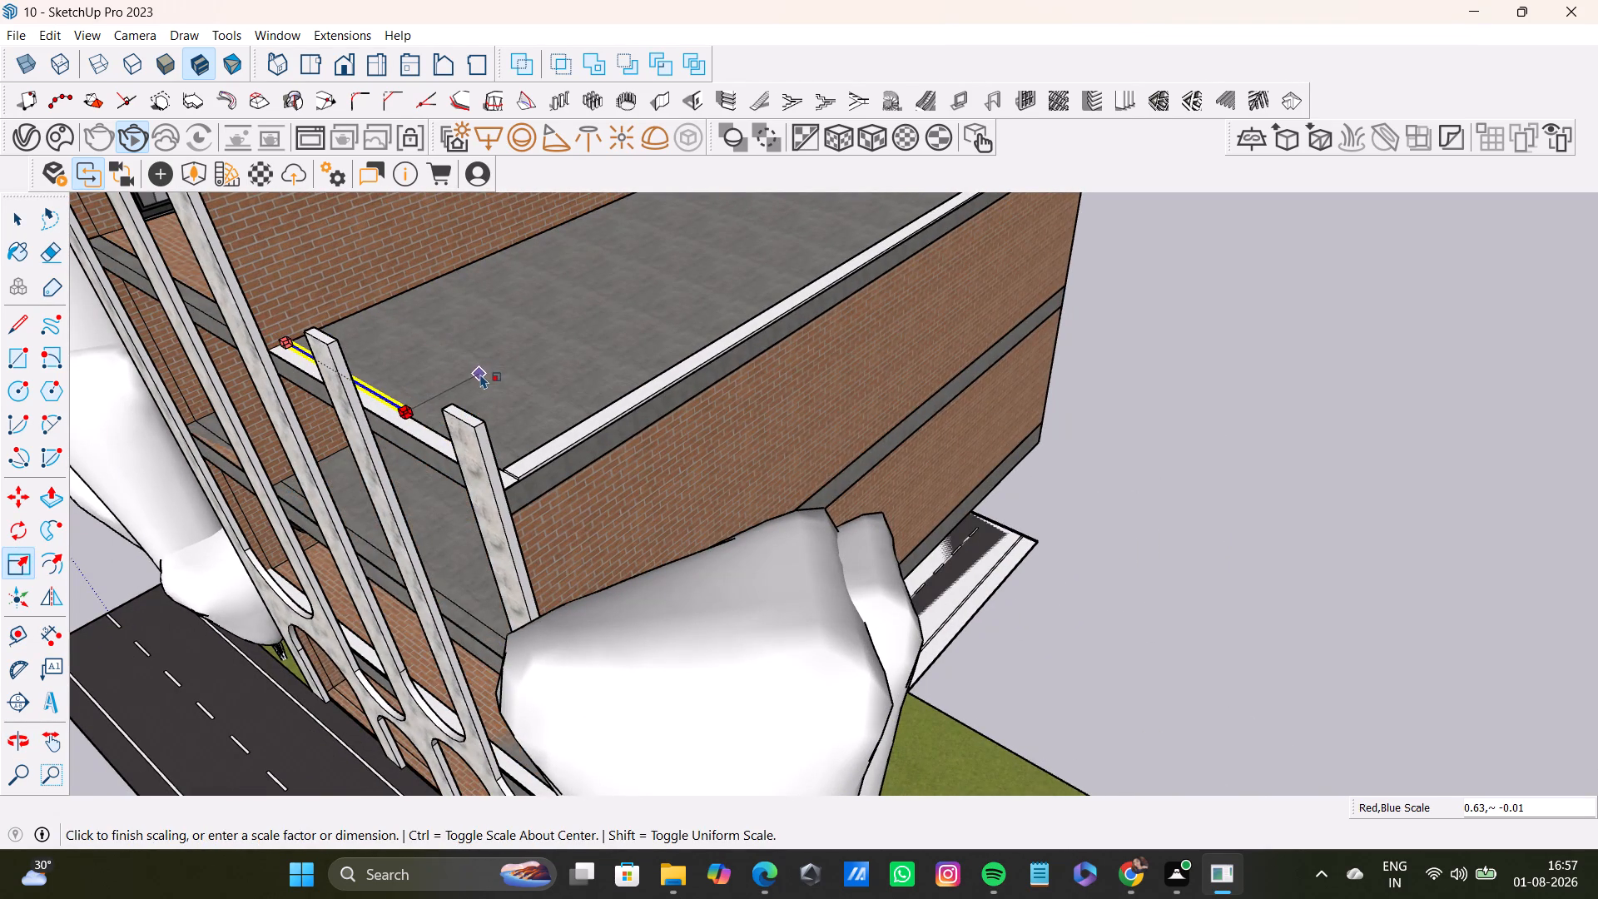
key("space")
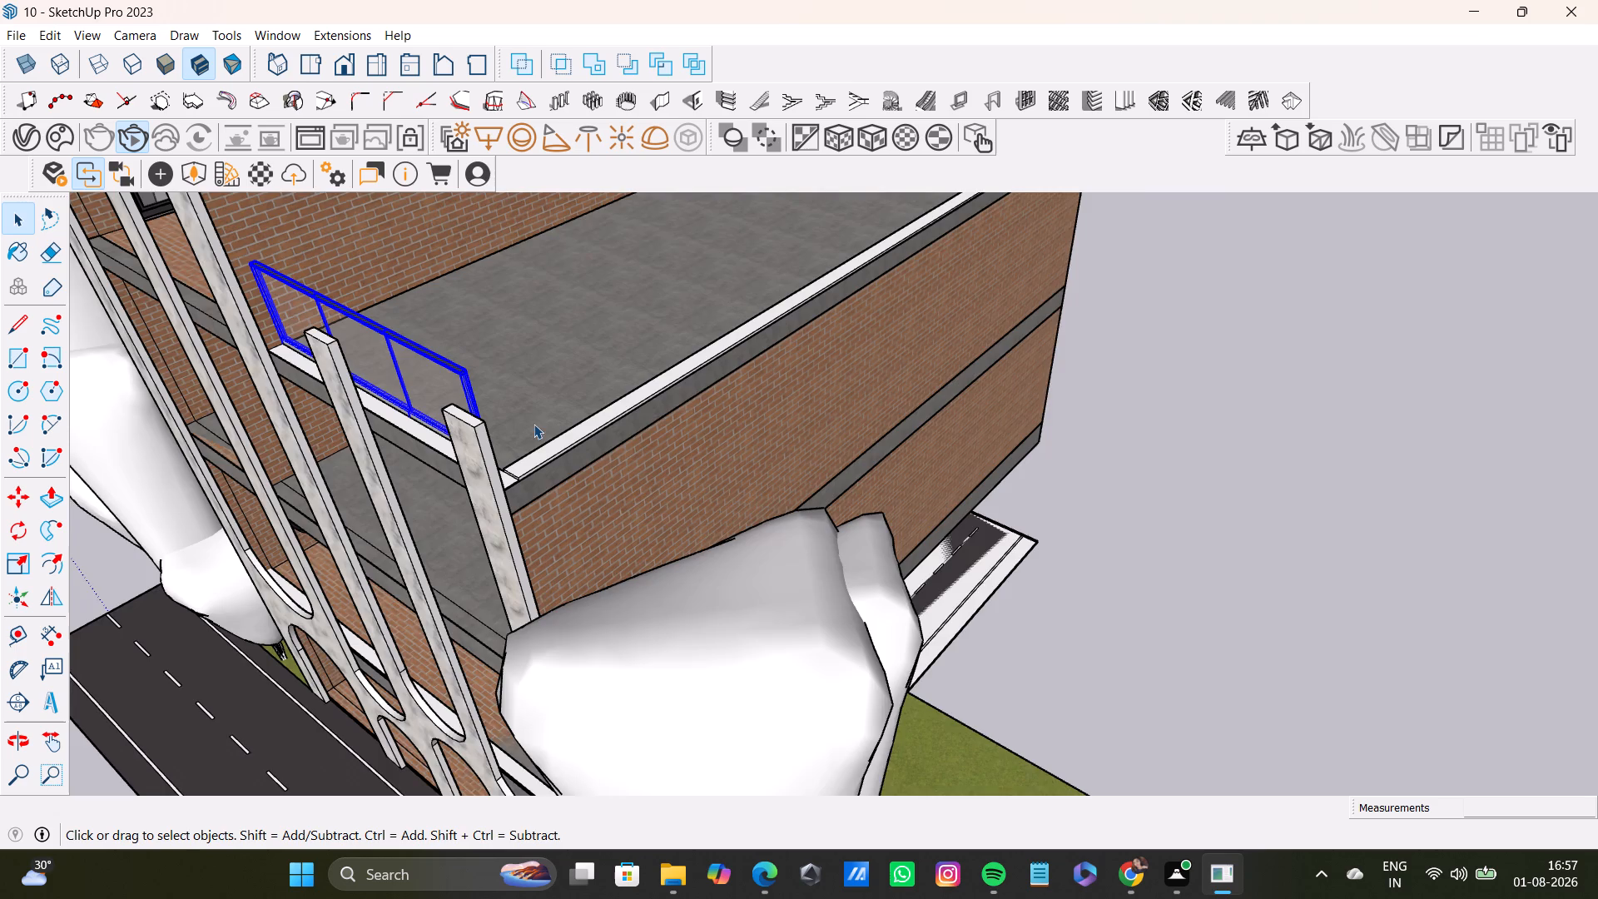
Scale the terrace frame uniformly by about 1.13 from its upper corner at the outer end column, and finish scaling.
scroll(534, 425, "up", 5)
middle_click_drag(447, 369, 756, 310)
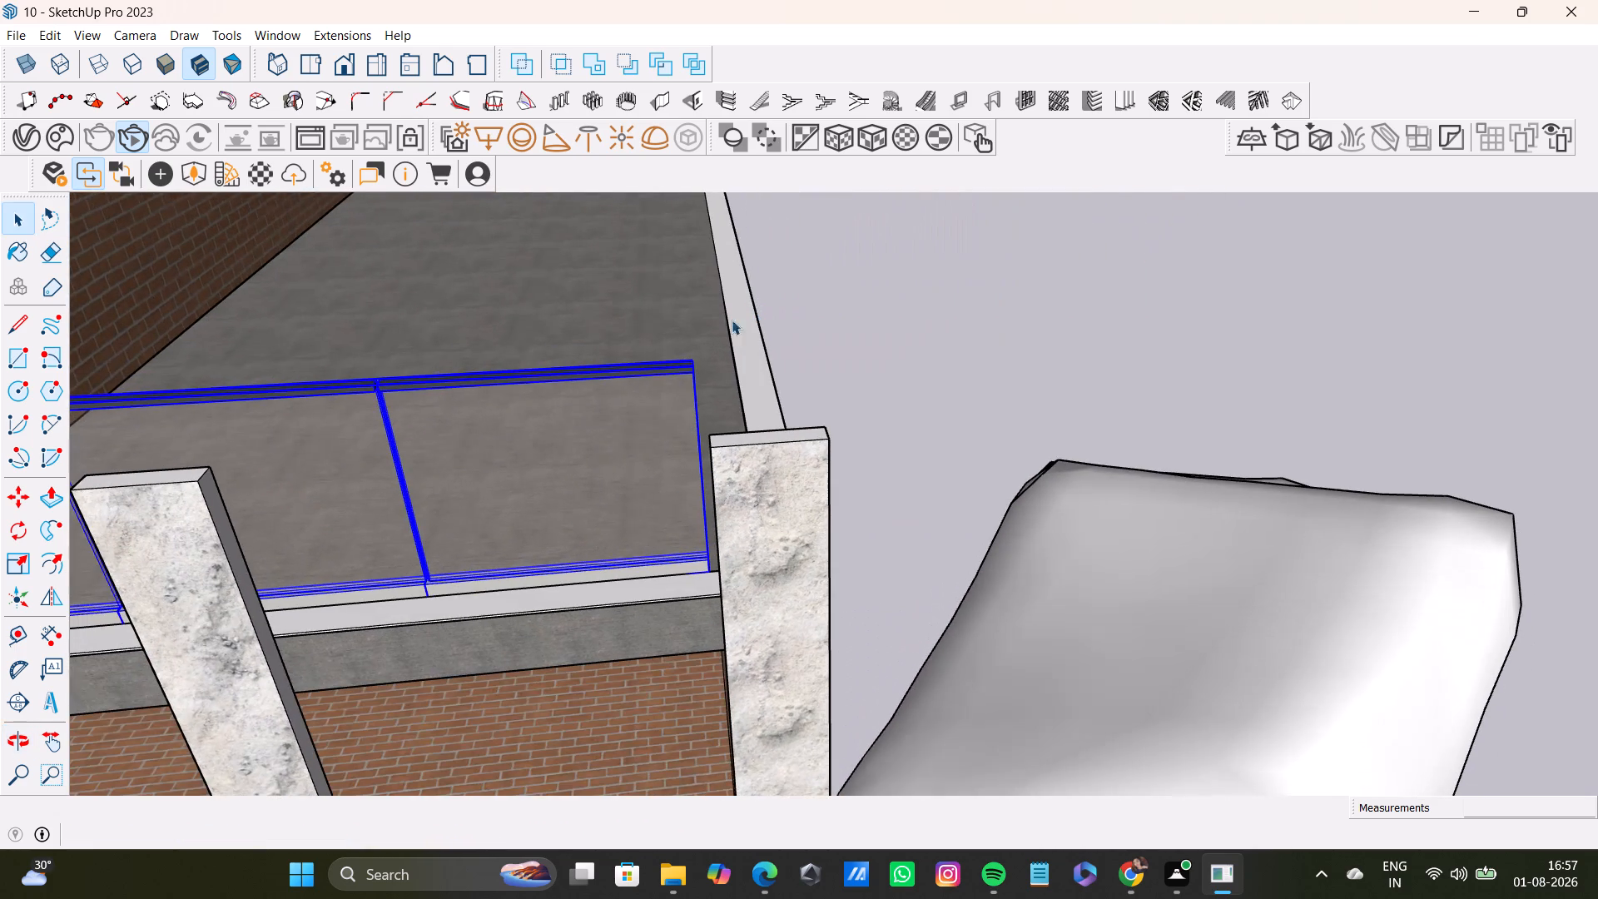
key("s")
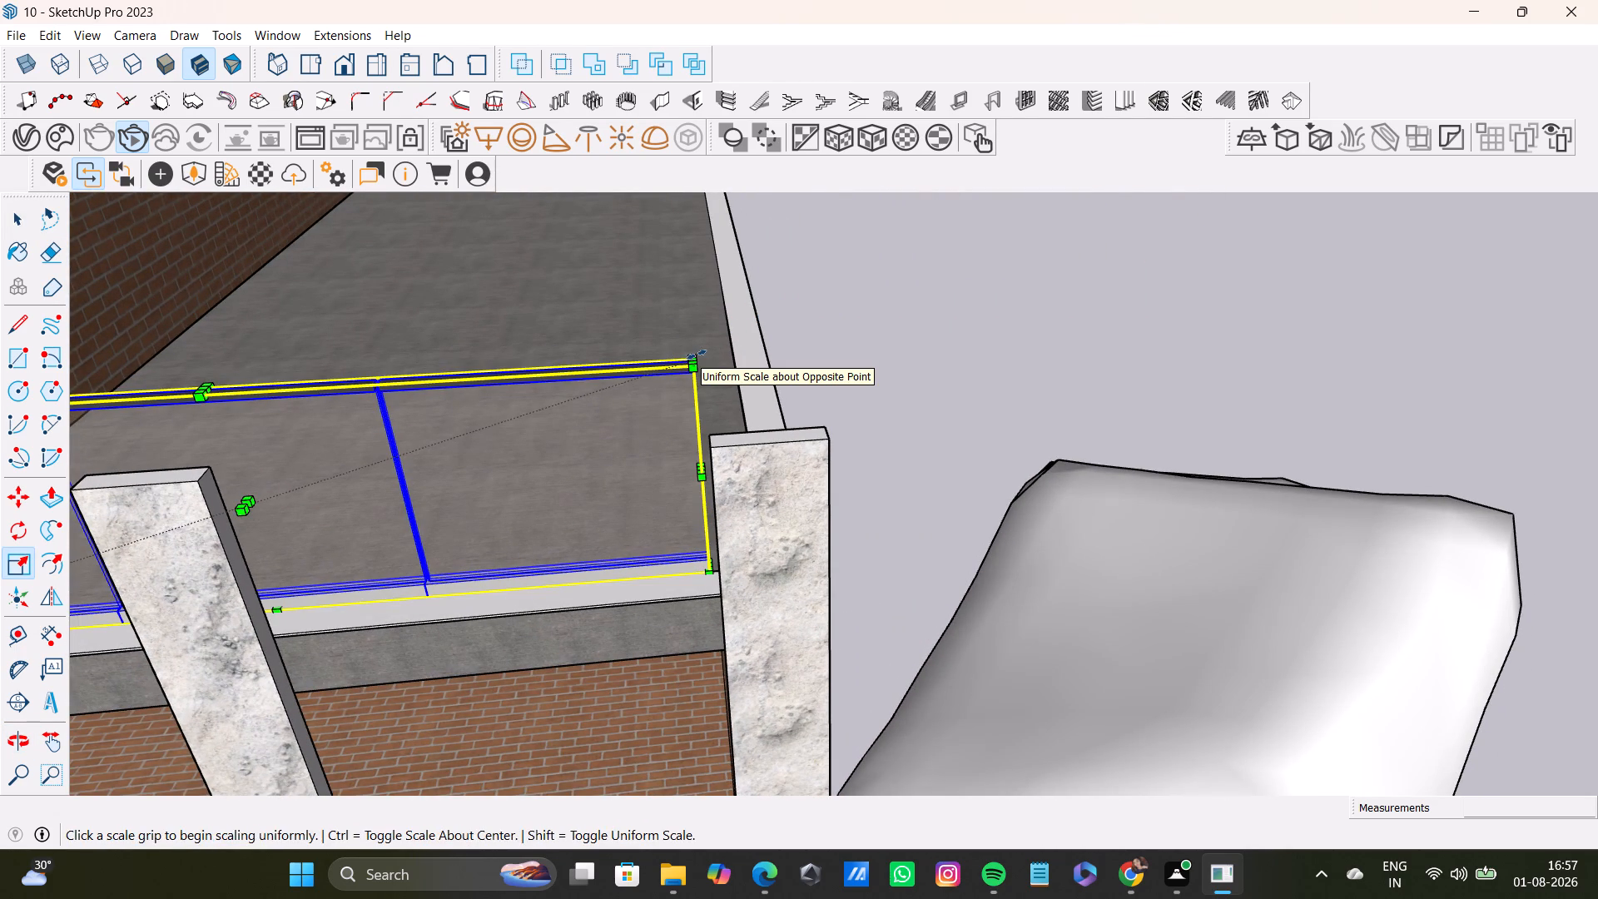
left_click(697, 355)
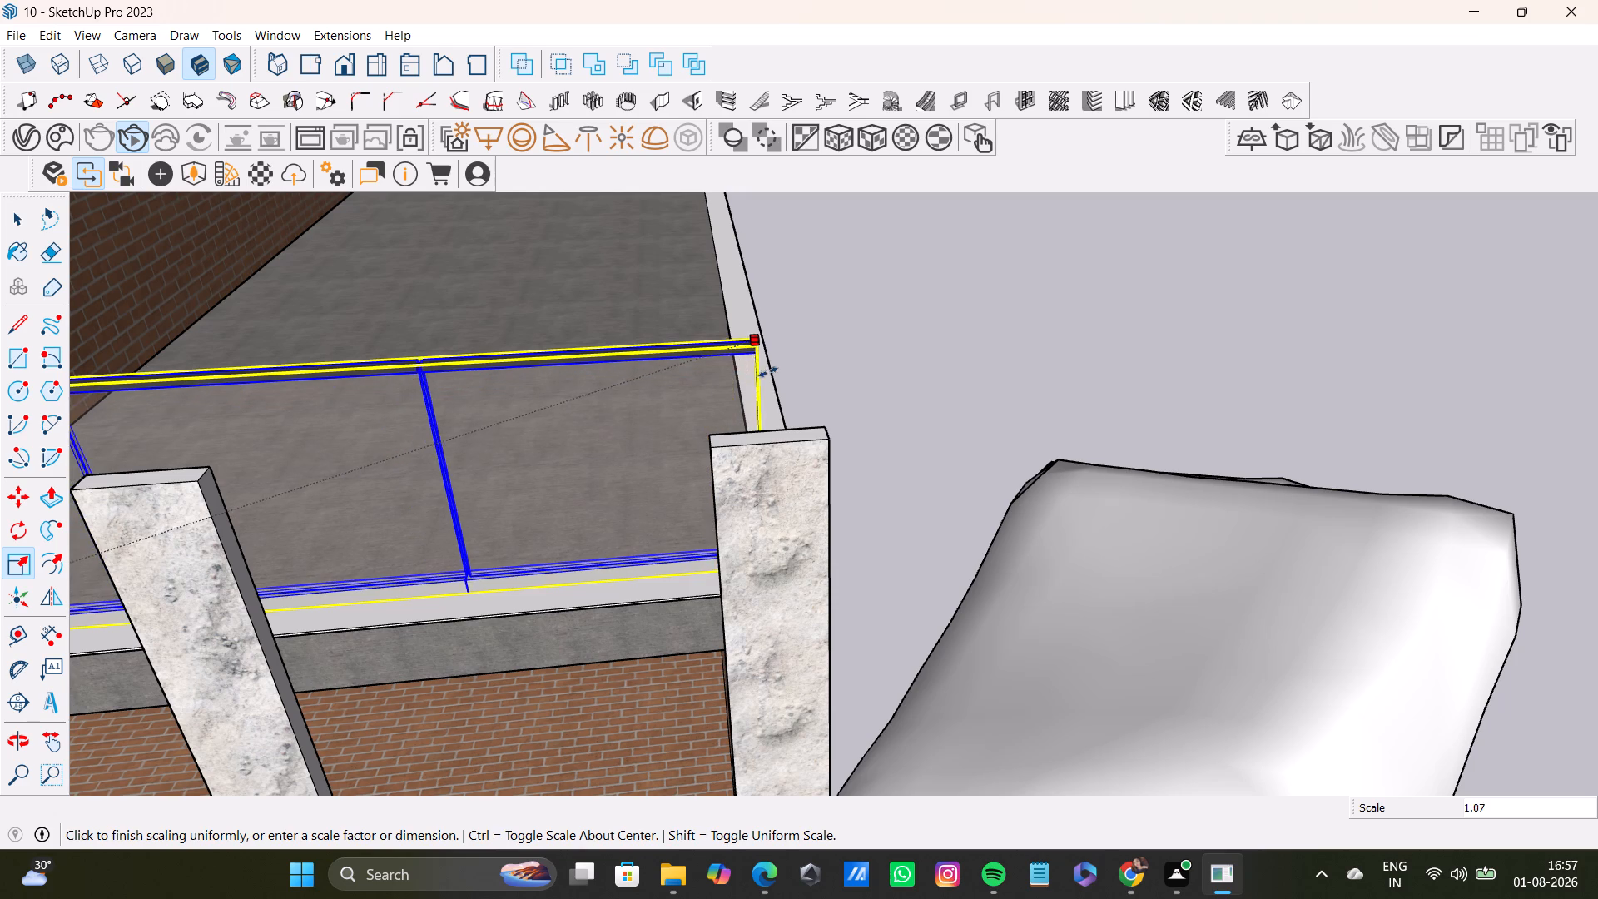
left_click(829, 387)
key("space")
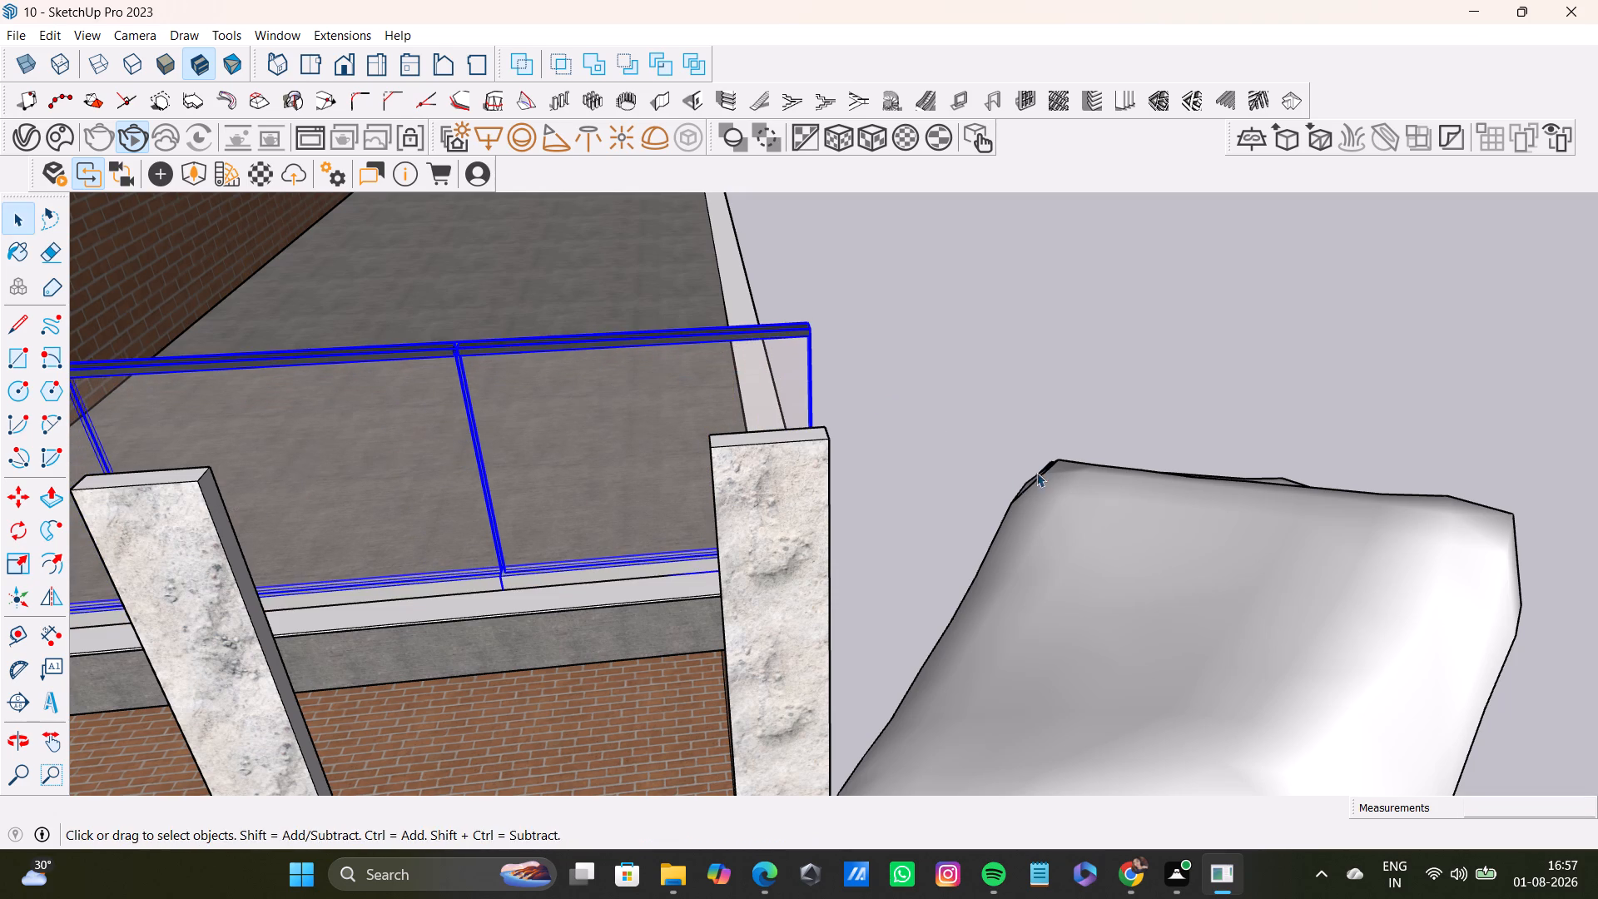
Shorten the terrace frame along the red axis to about 0.90 and fine-tune its length to end near the terrace's outer corner.
middle_click_drag(1036, 472, 907, 405)
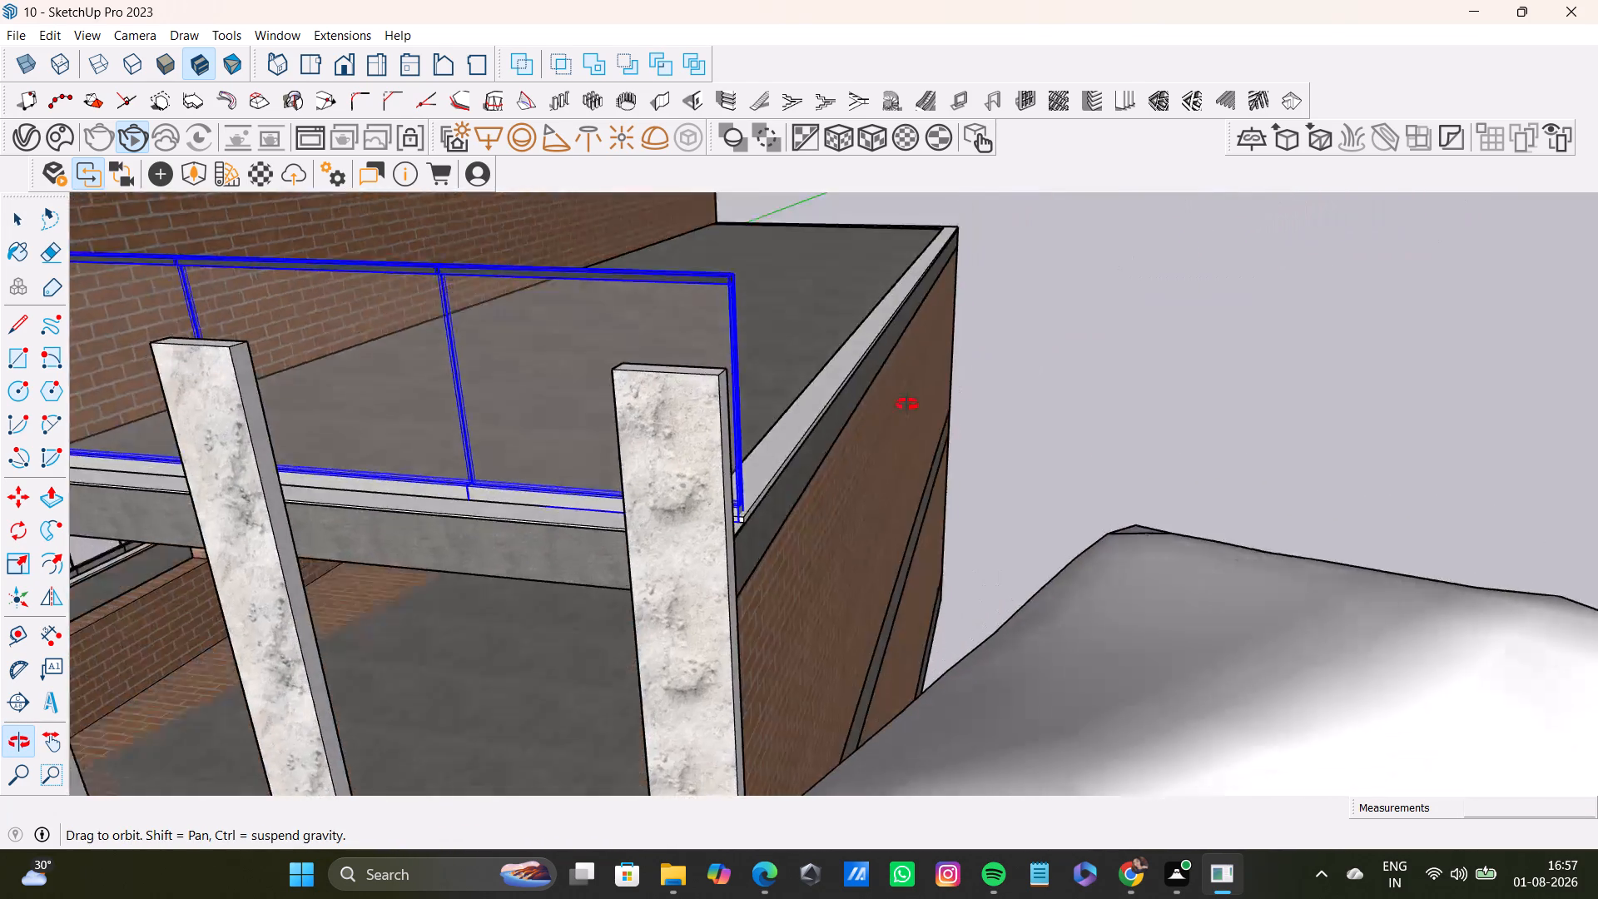
middle_click_drag(907, 405, 1023, 468)
key("s")
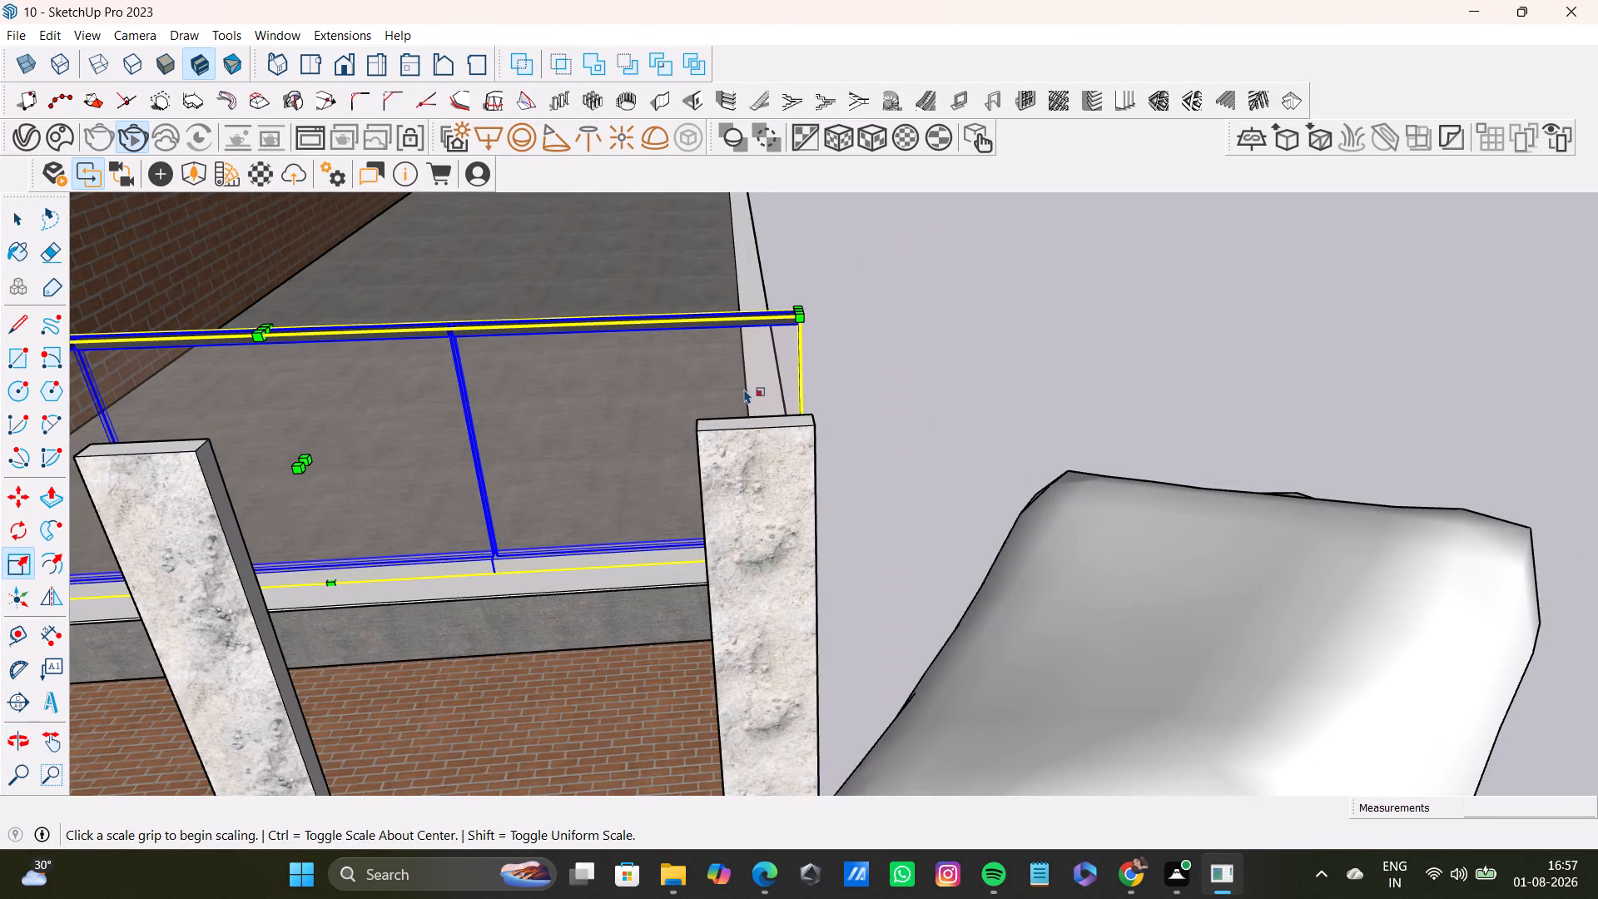
middle_click_drag(821, 435, 940, 505)
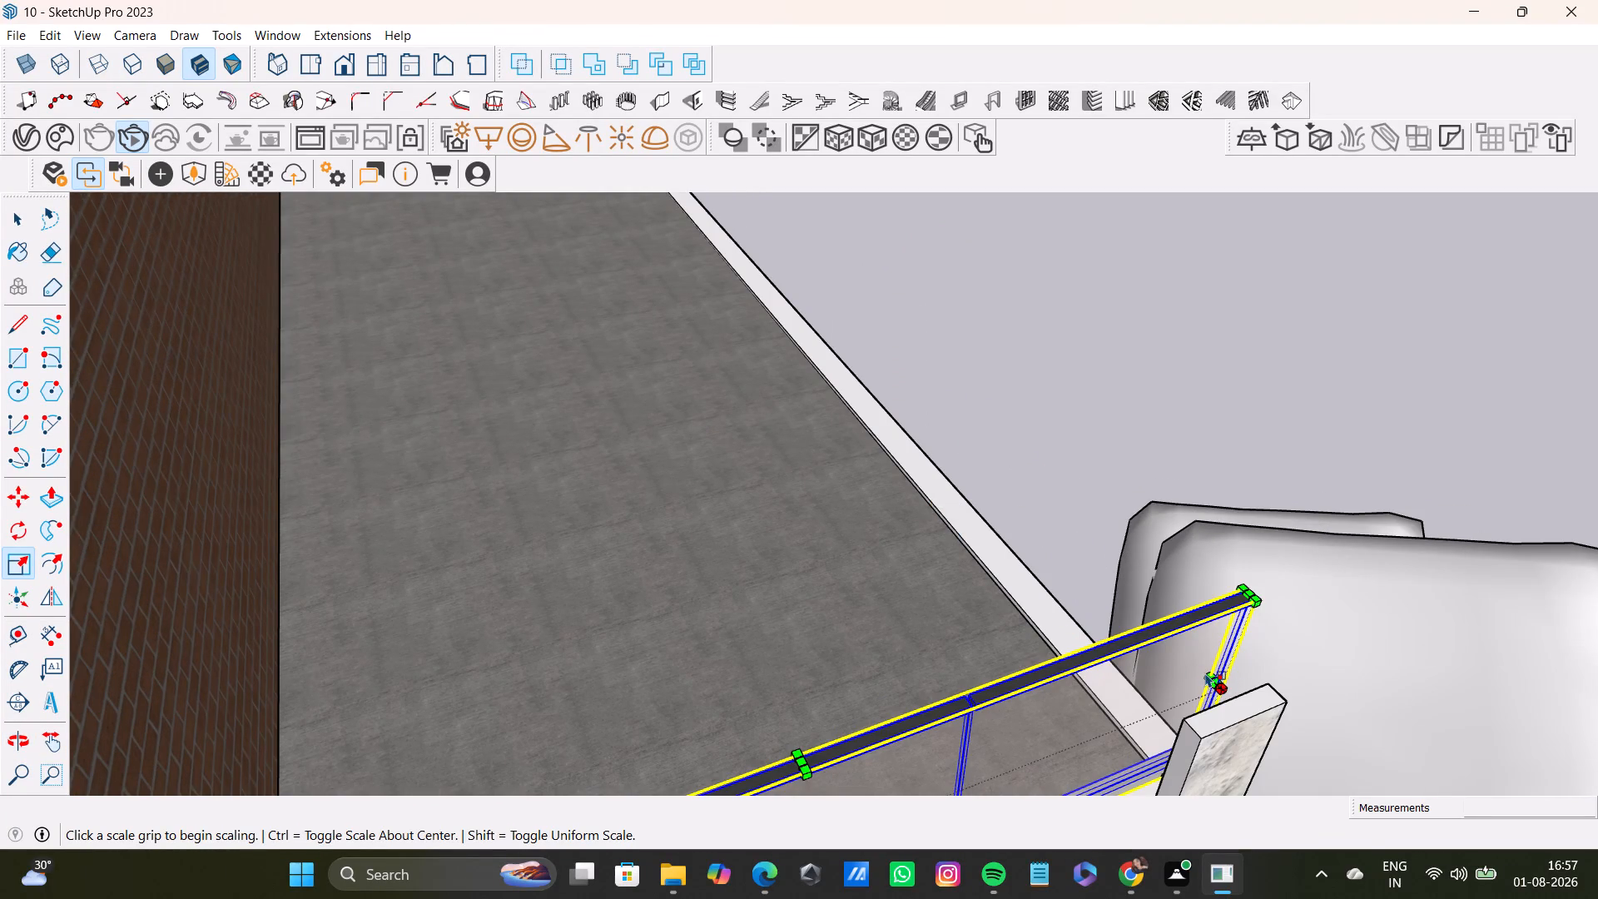
left_click(1208, 683)
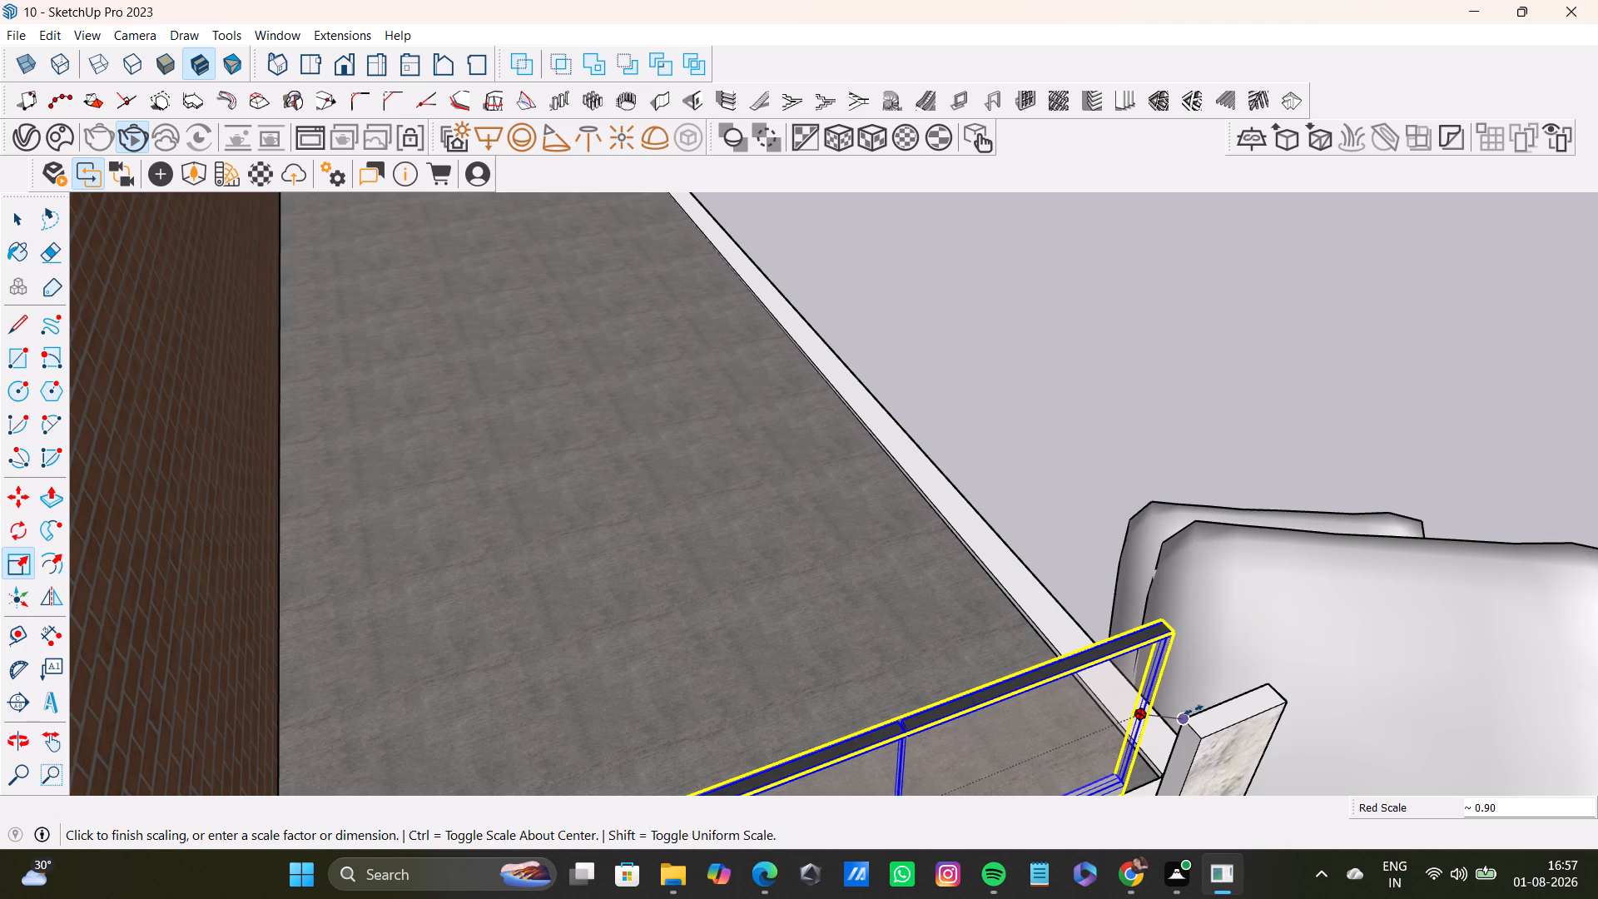
left_click(1193, 709)
middle_click_drag(1192, 703, 1189, 546)
left_click(1130, 483)
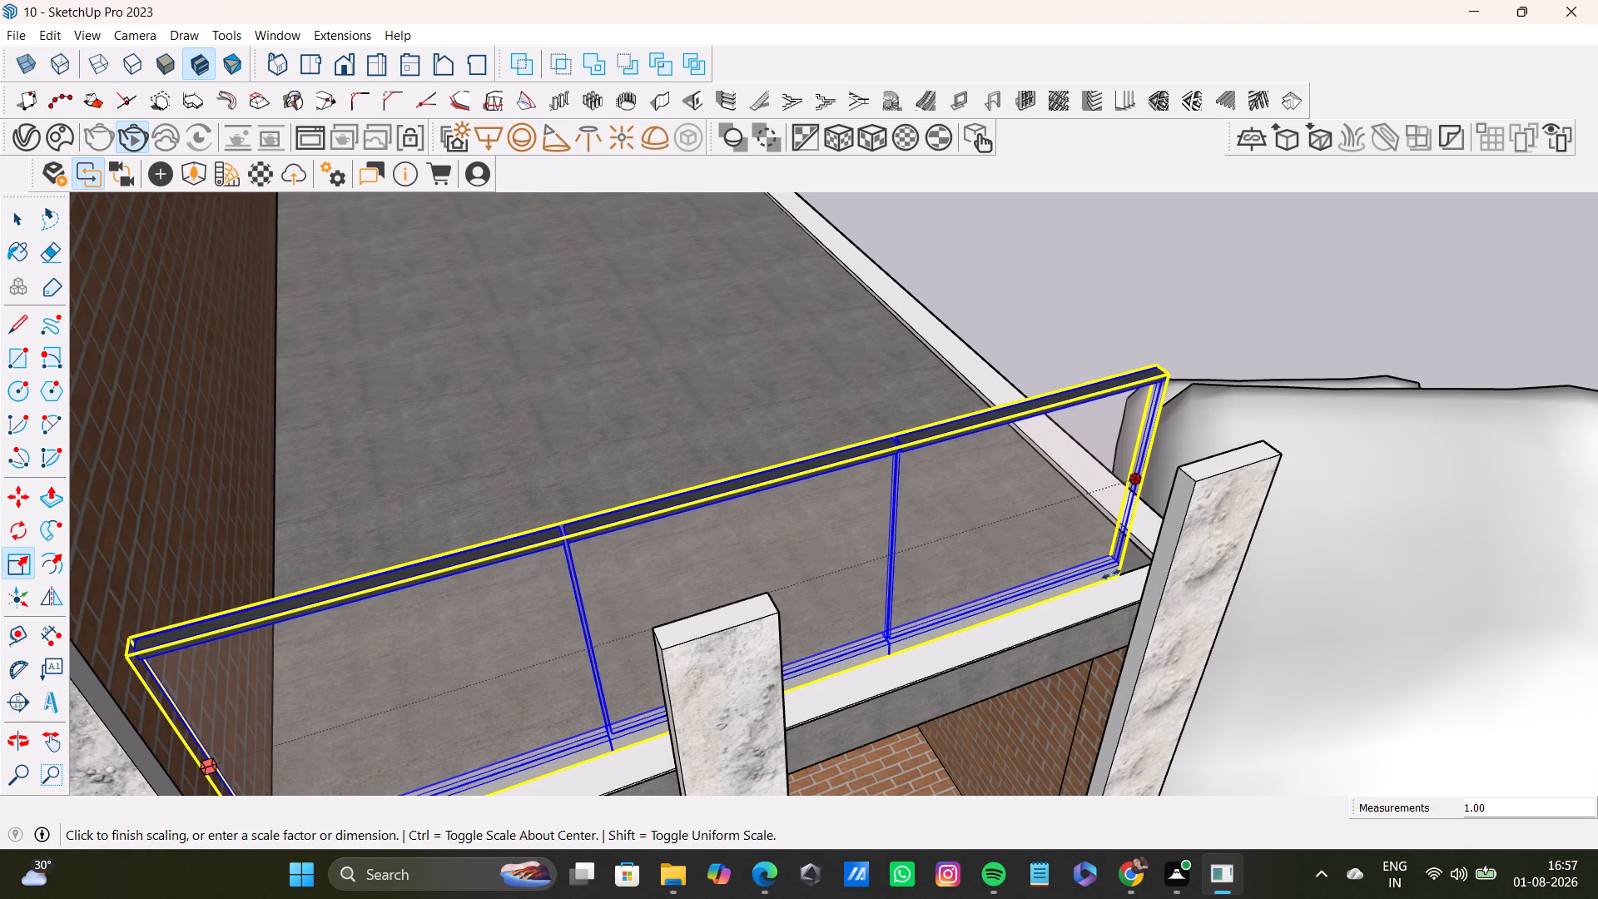
middle_click_drag(1077, 598, 1246, 626)
left_click(1112, 468)
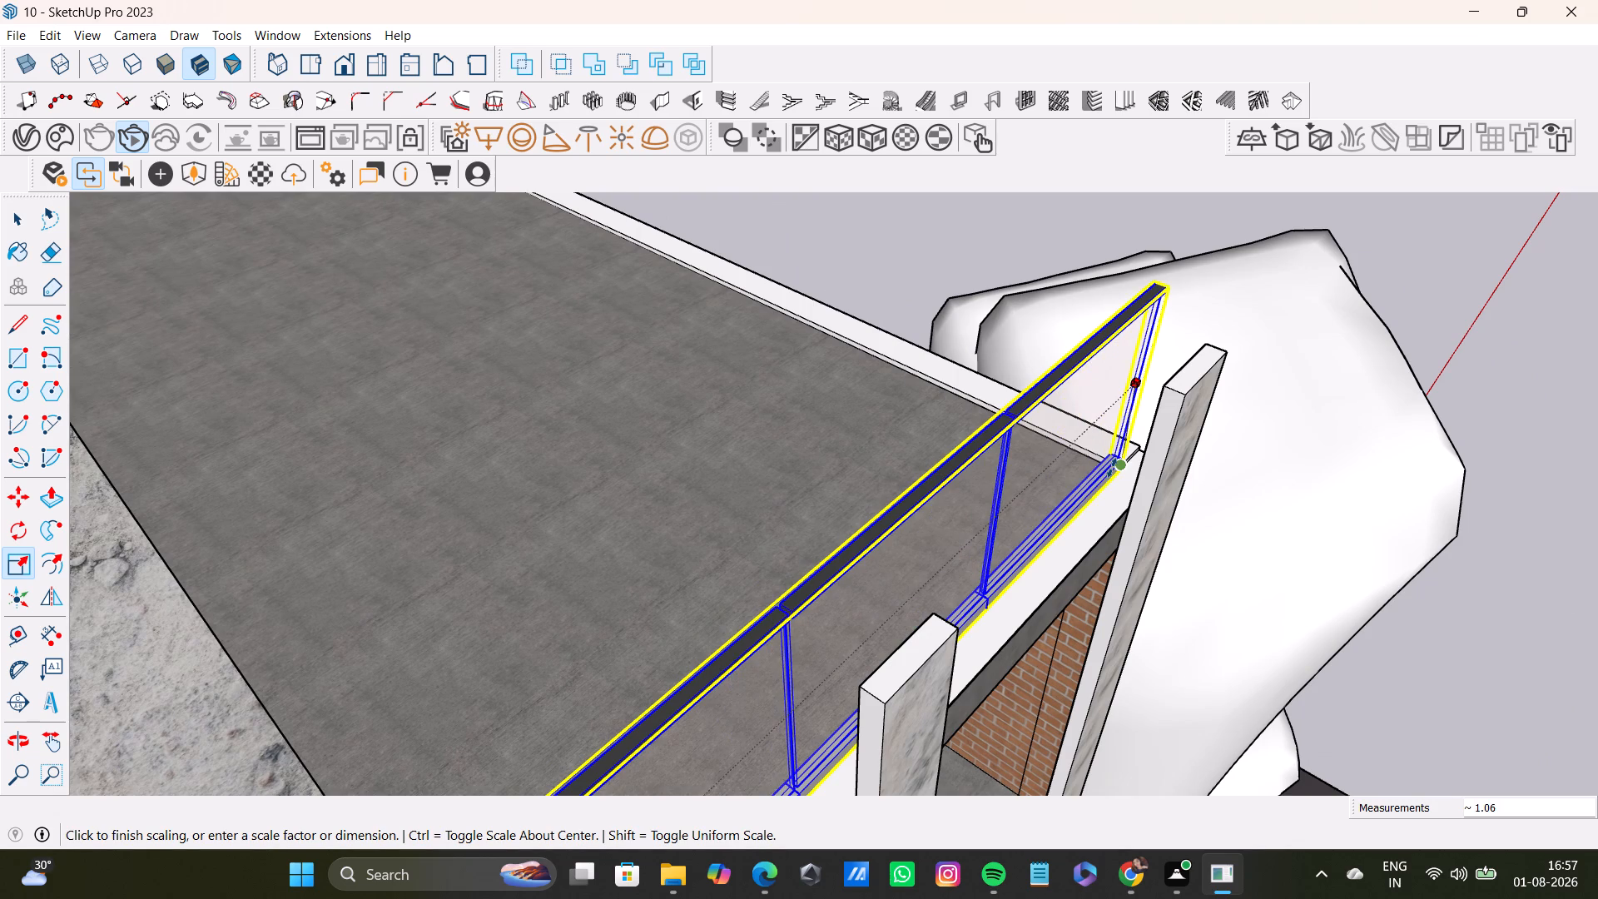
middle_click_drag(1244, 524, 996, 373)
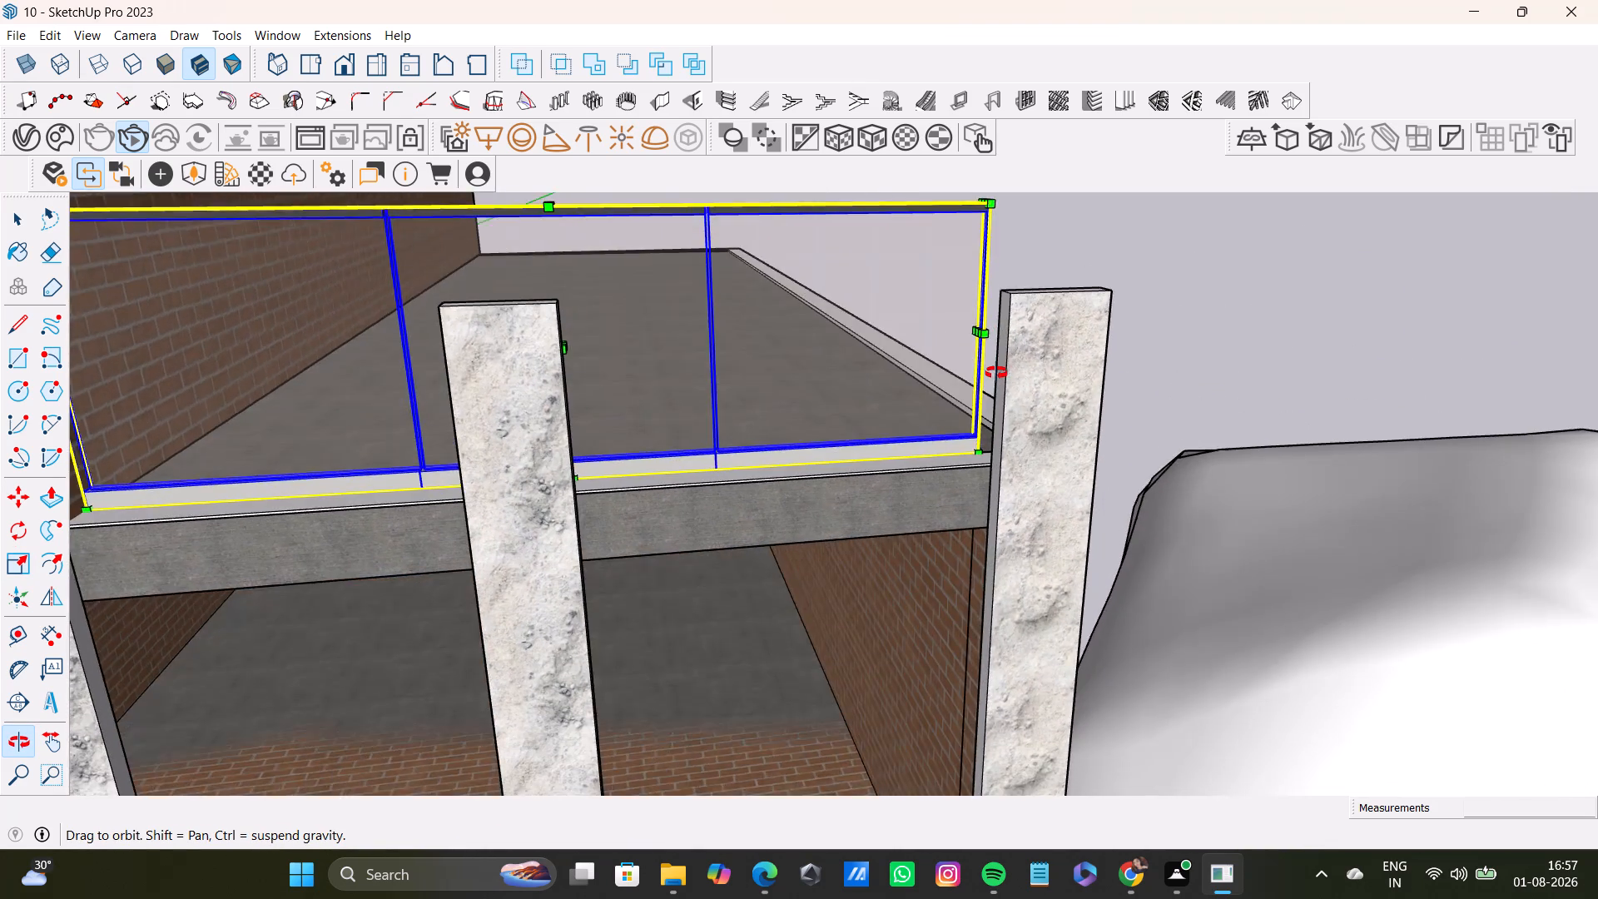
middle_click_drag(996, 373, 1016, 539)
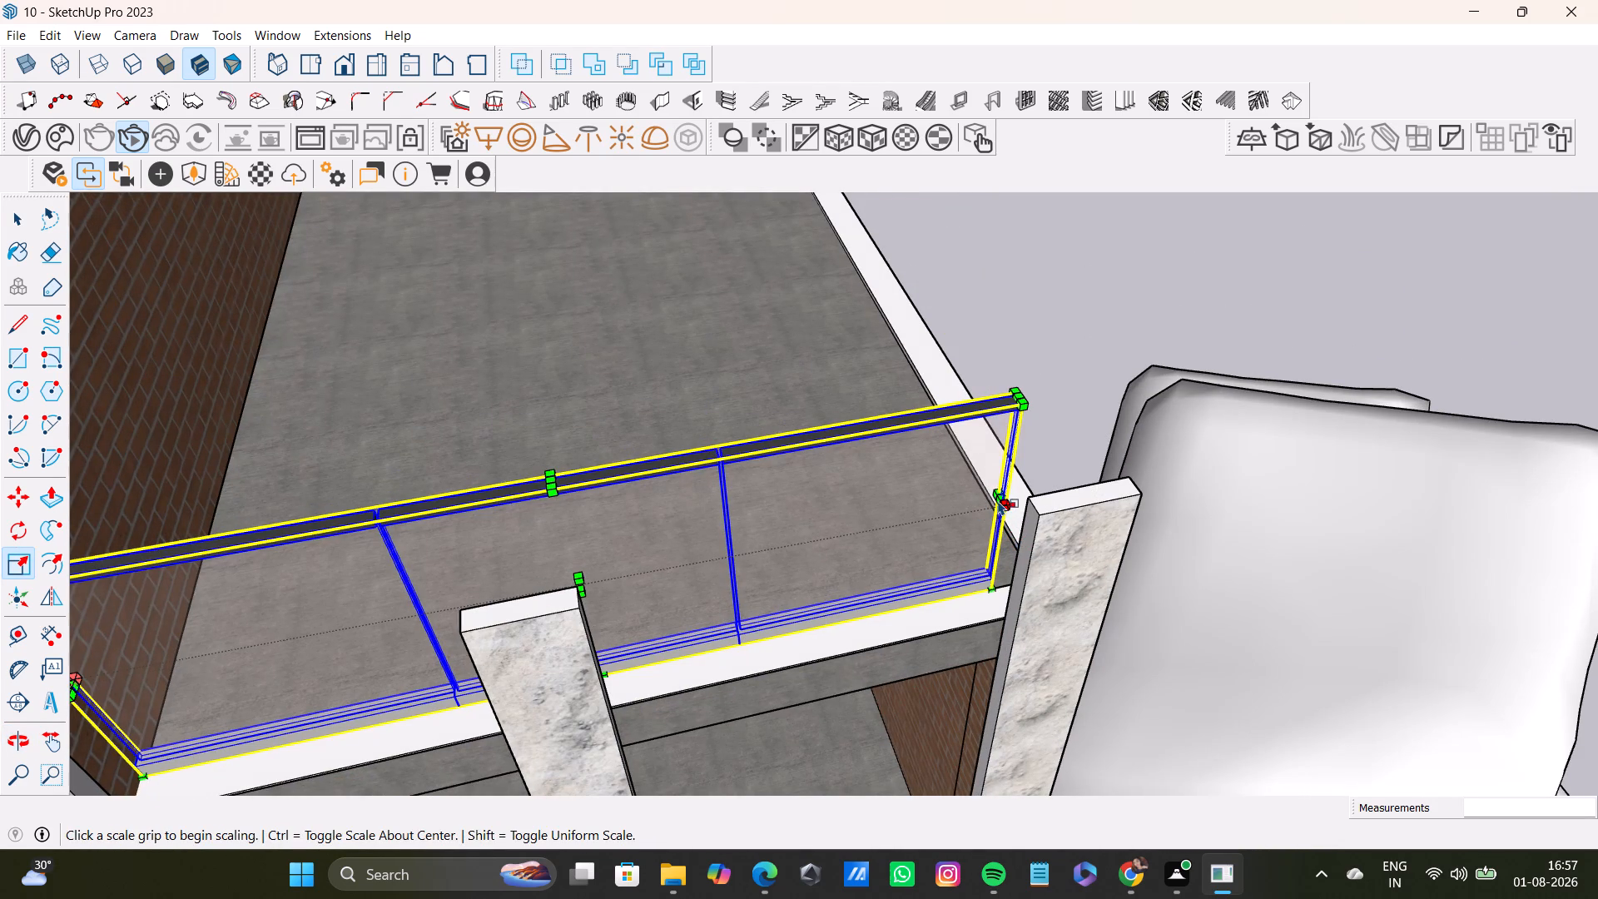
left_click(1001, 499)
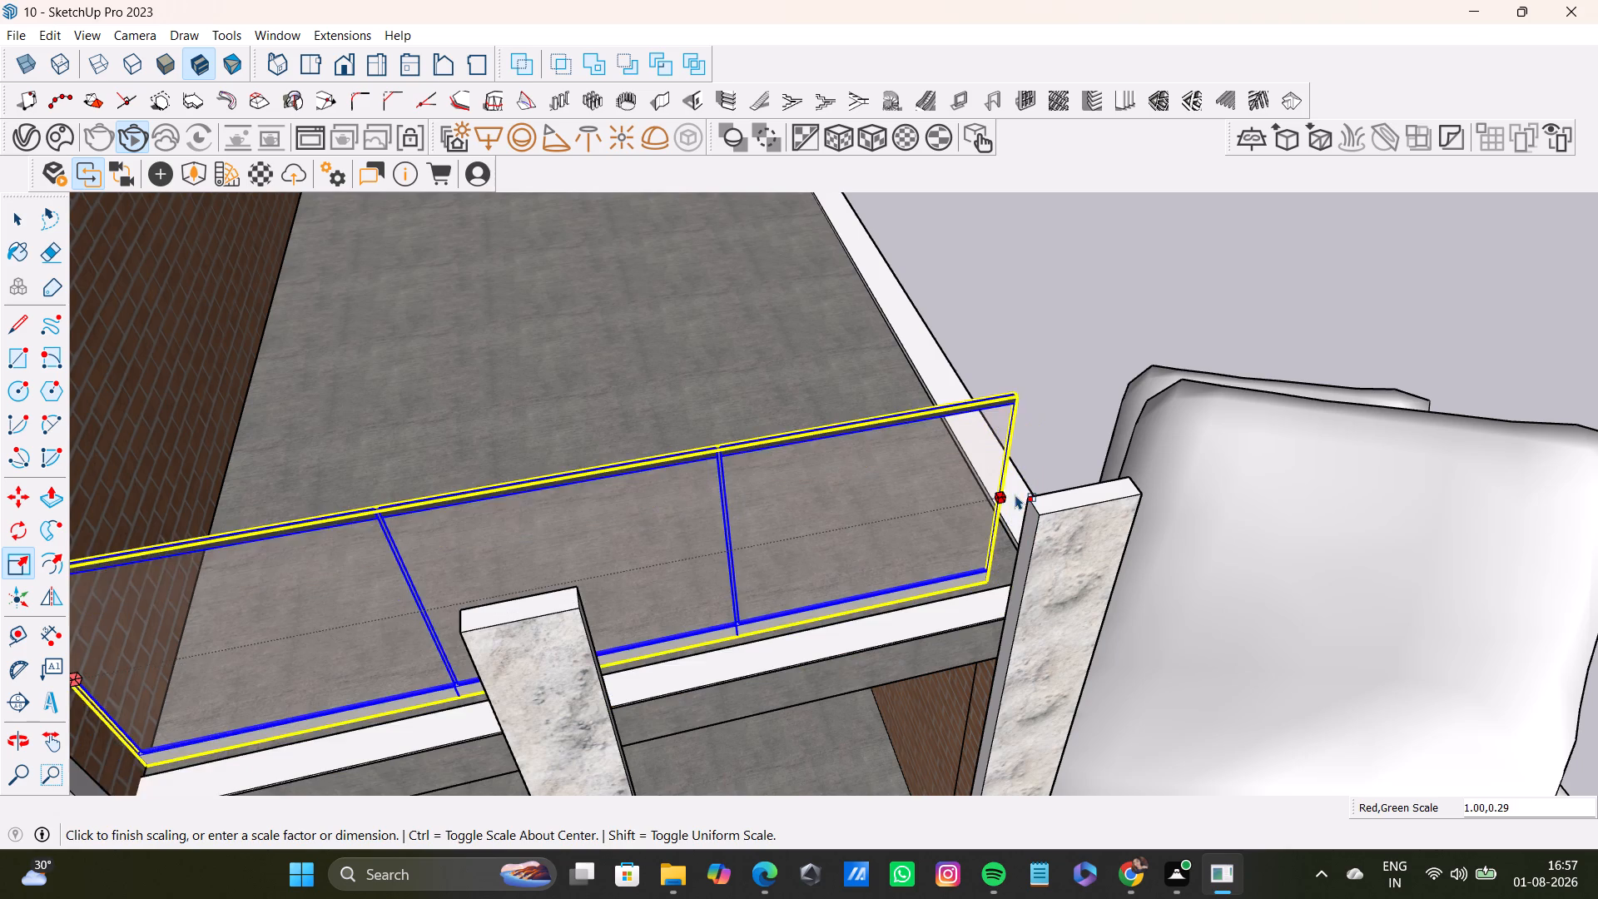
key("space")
Lengthen the front terrace railing along the red axis by about 1.06, up to the terrace's outer corner.
middle_click_drag(1043, 508, 620, 555)
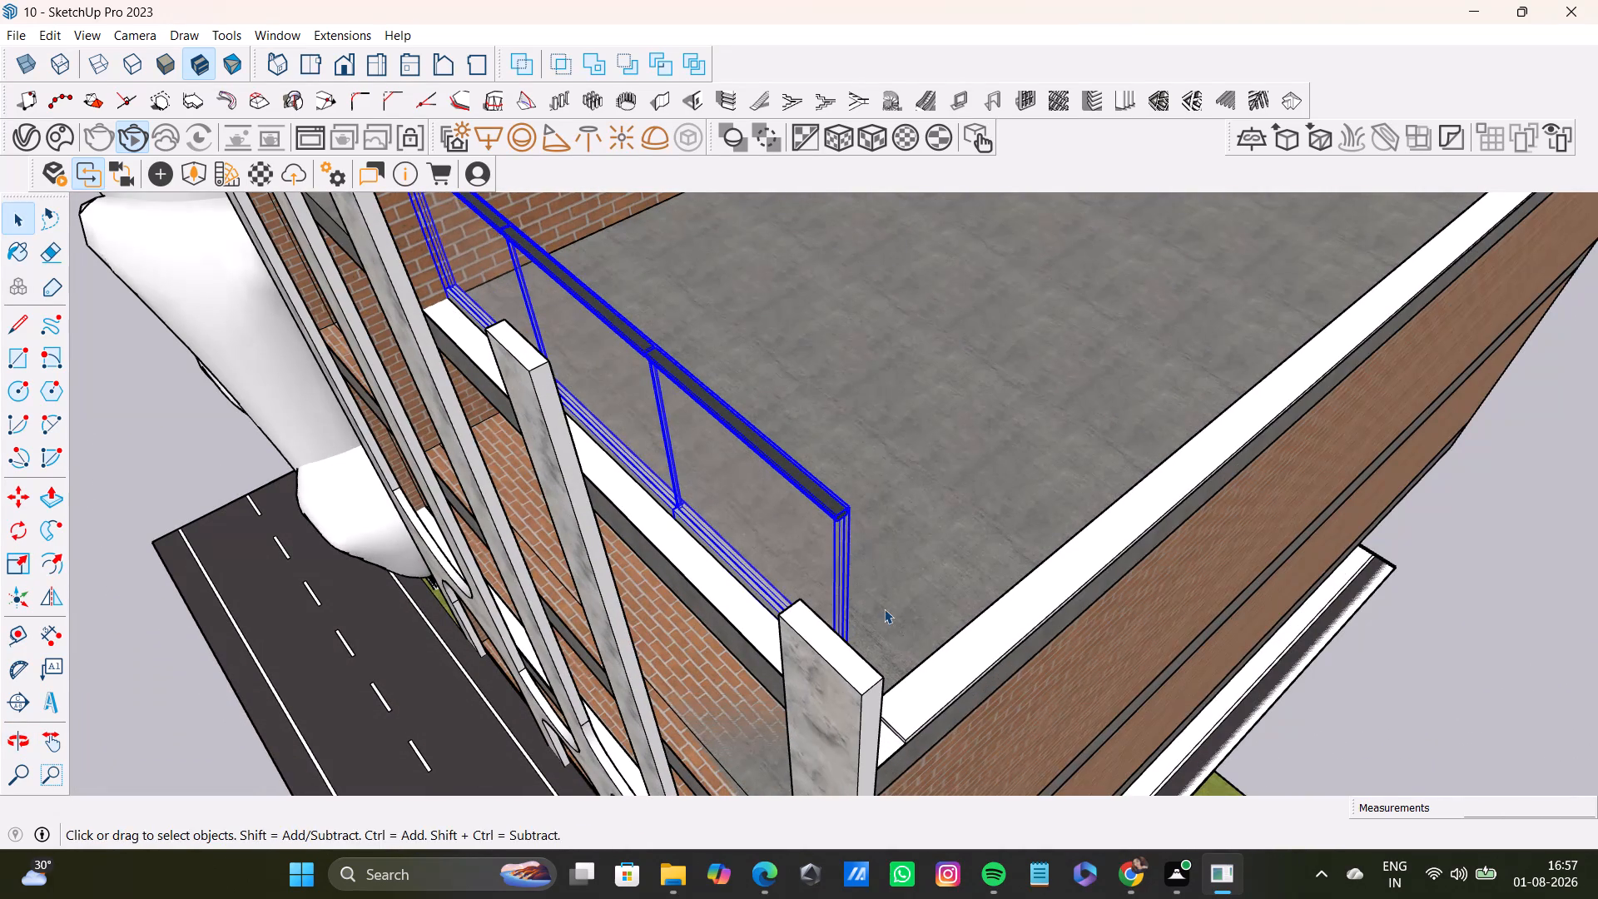
key("s")
left_click(848, 602)
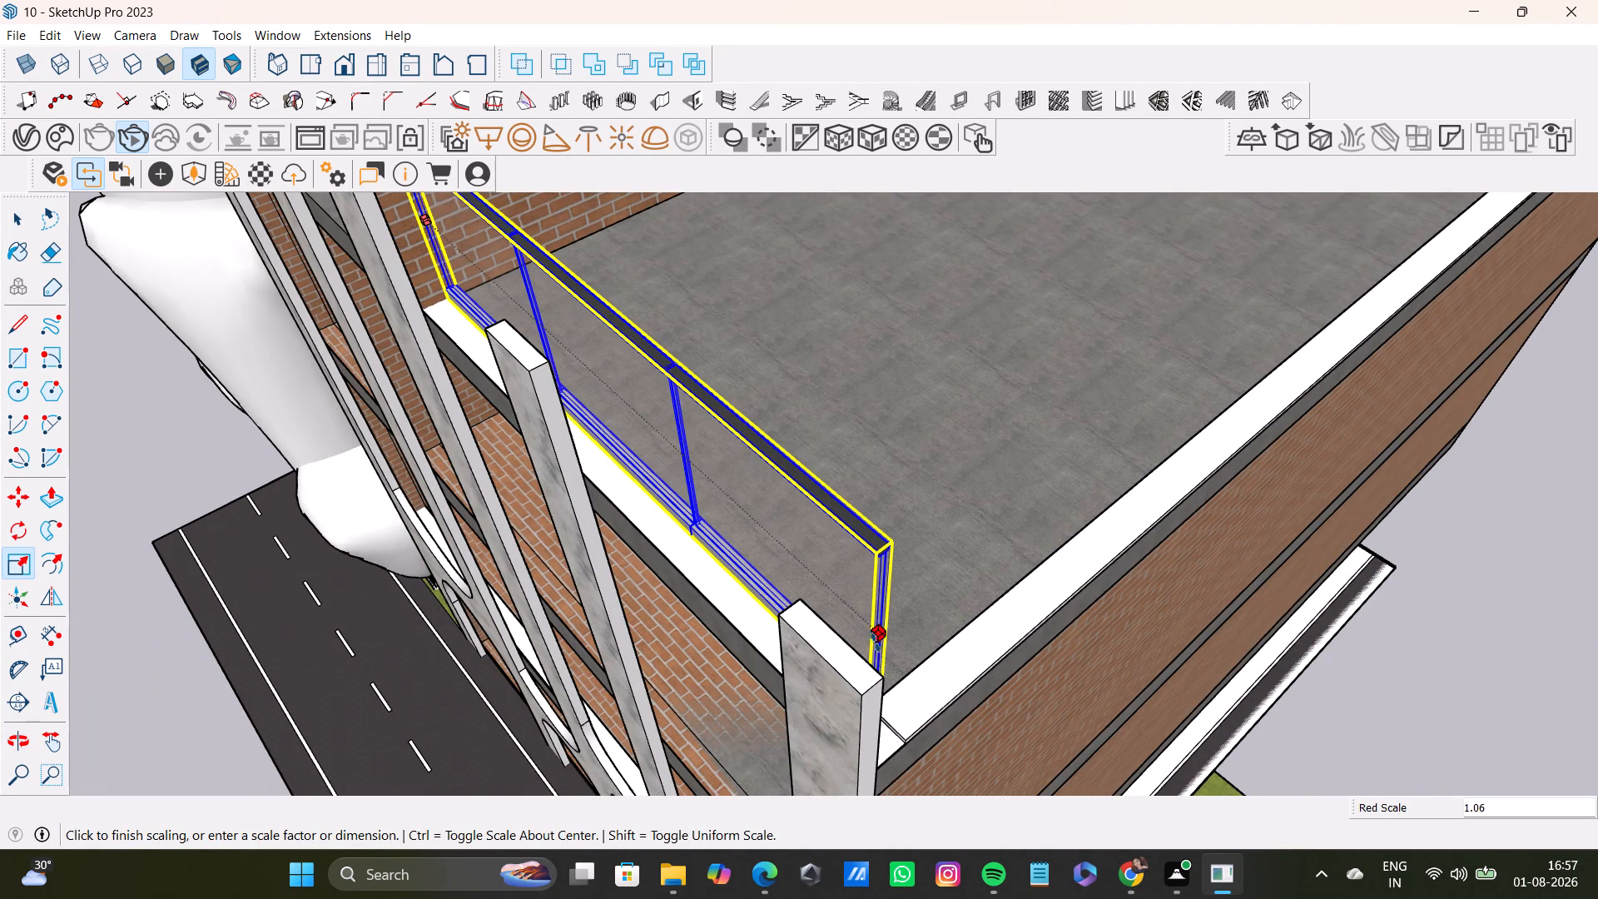
left_click(876, 645)
Thicken the front railing along the green axis by about 3.18, and rescale that thickness by about 0.62.
middle_click_drag(981, 679, 816, 581)
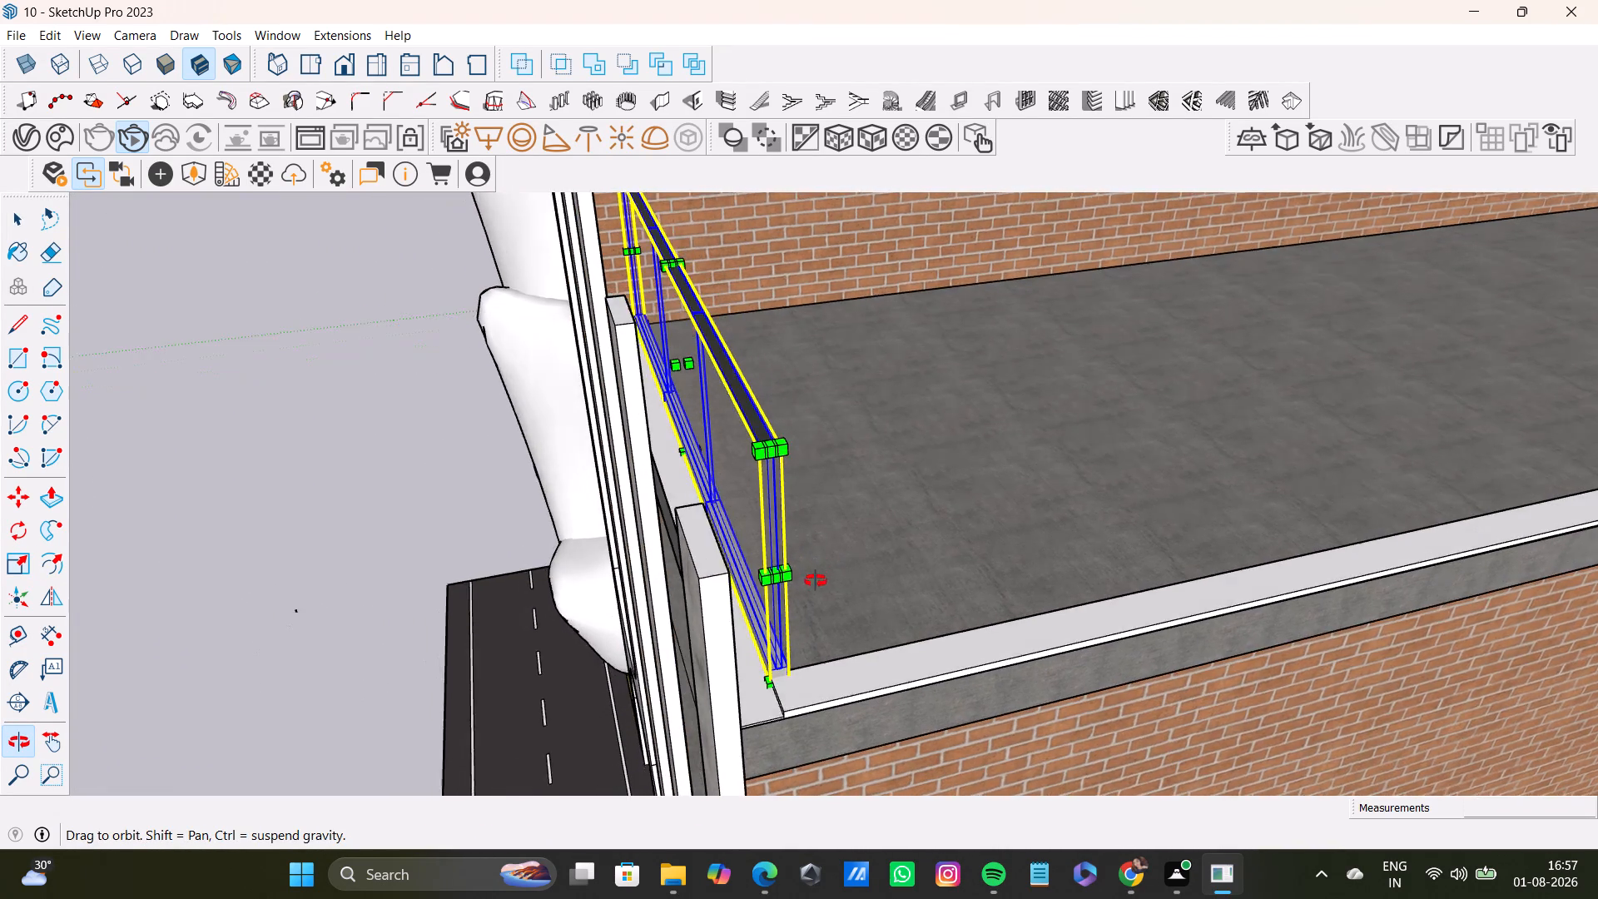
middle_click_drag(816, 581, 1255, 663)
left_click(578, 514)
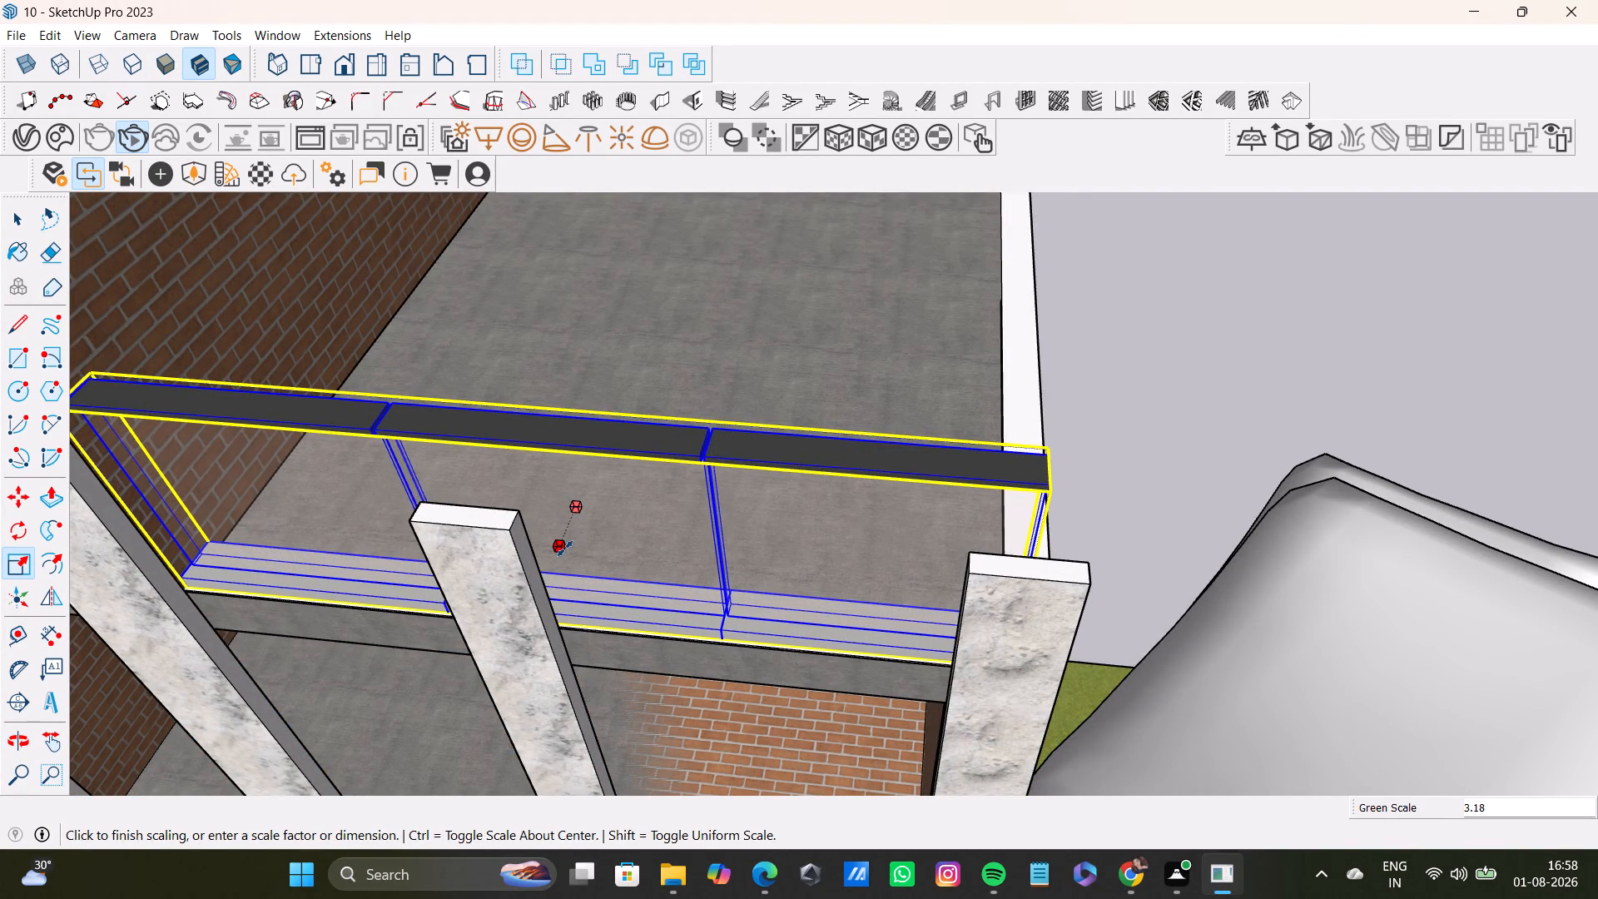
left_click(565, 549)
left_click(576, 509)
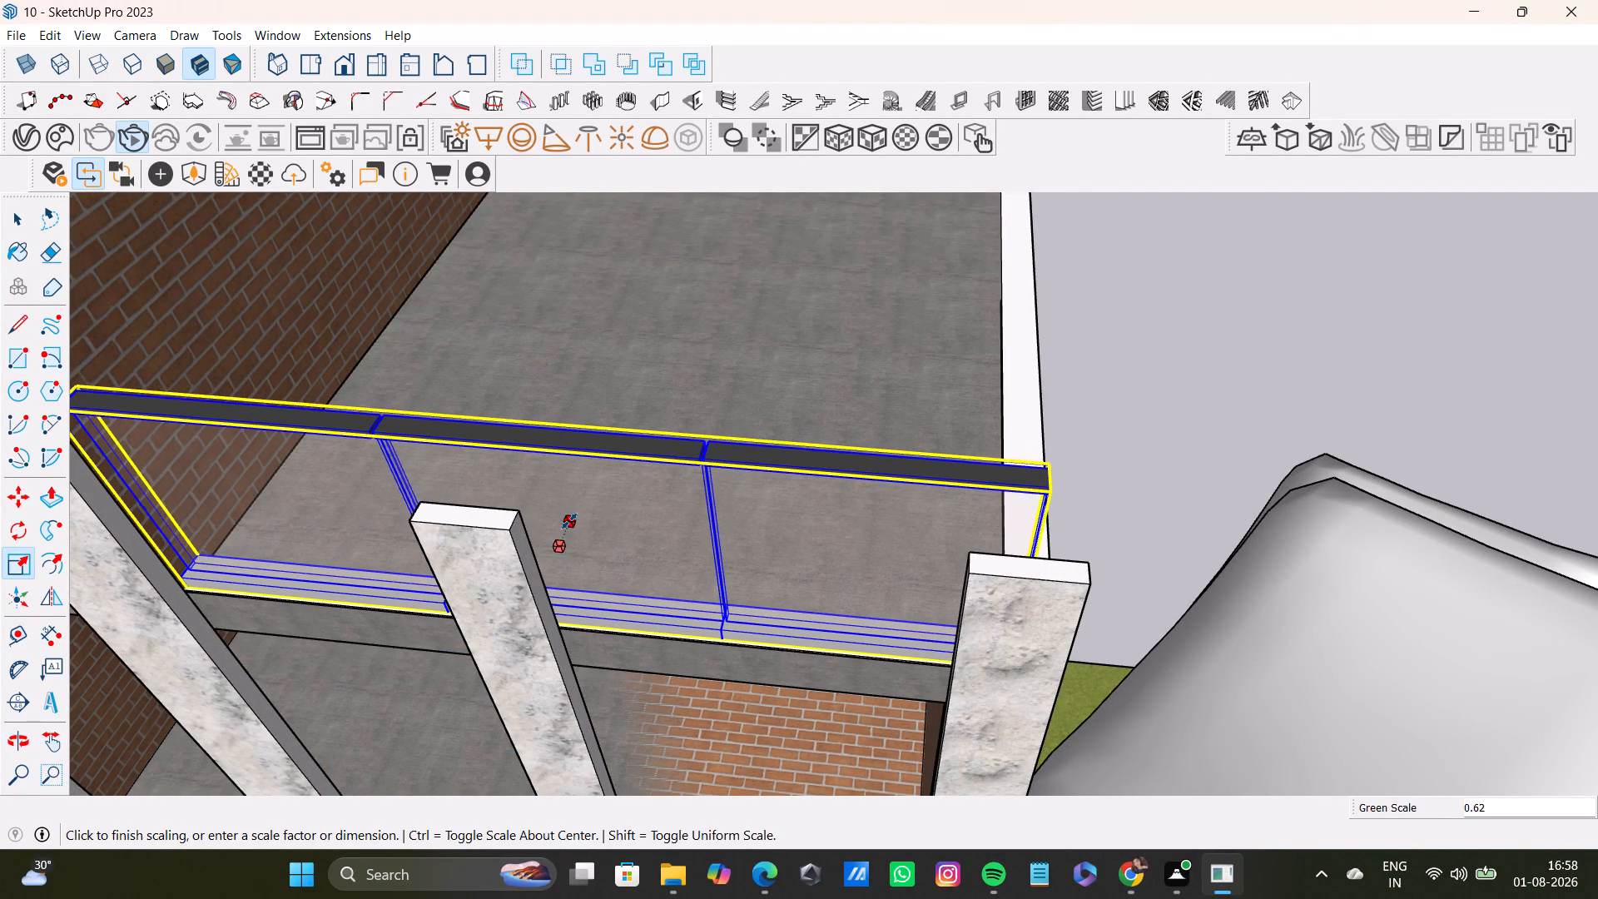
left_click(567, 526)
Copy the front railing about 3' 9 1/2" inward onto the terrace floor.
middle_click_drag(1187, 530, 838, 473)
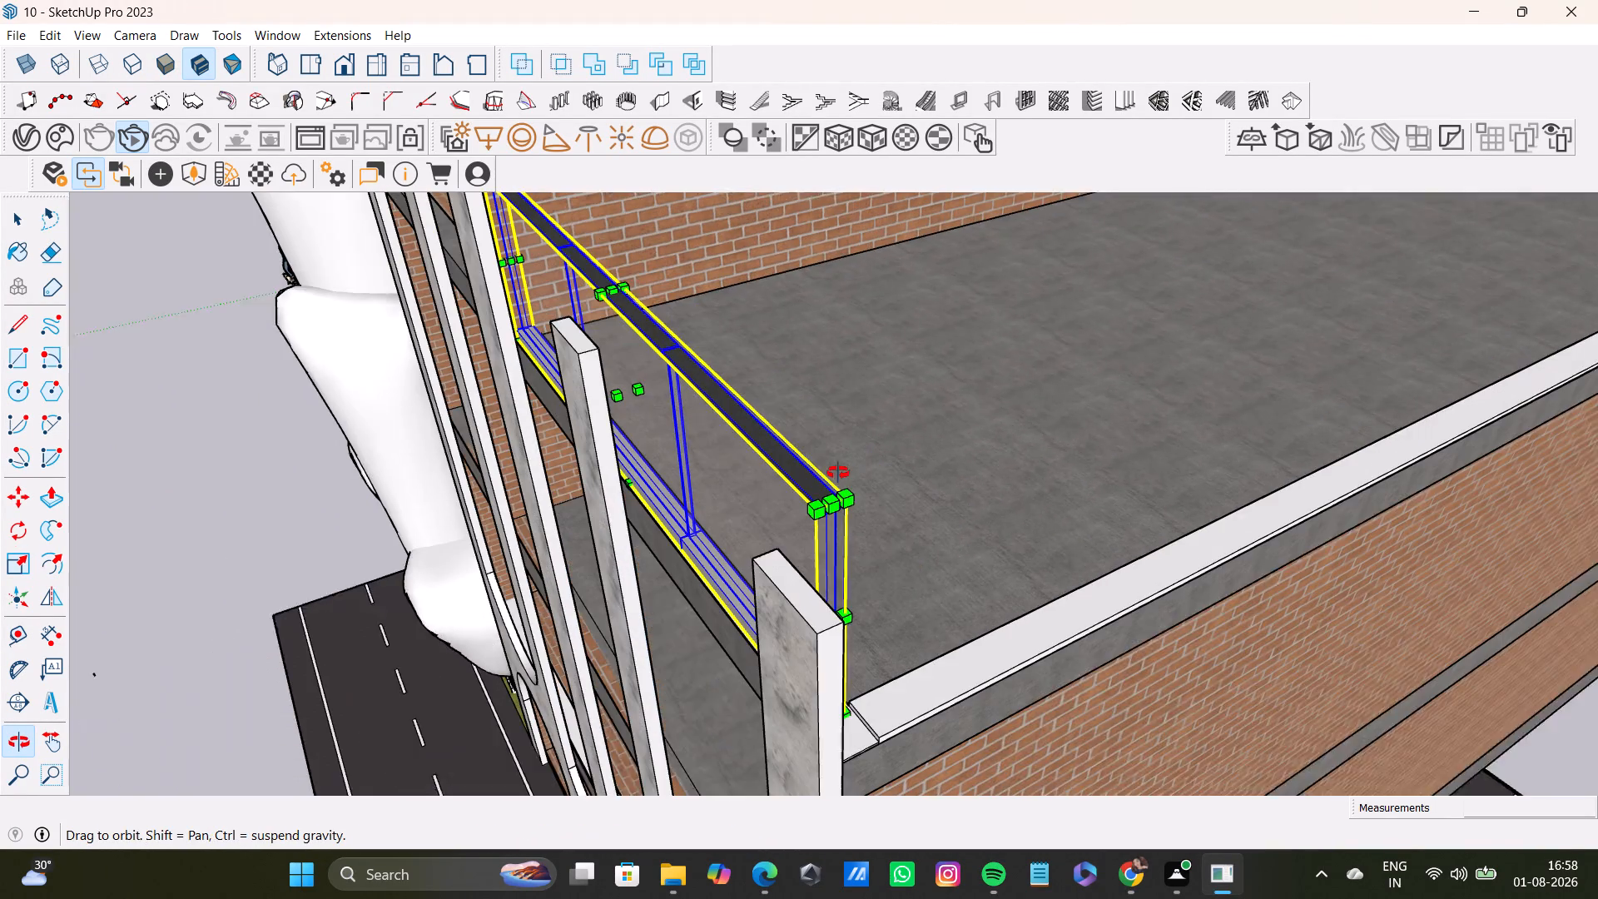
middle_click_drag(838, 473, 829, 461)
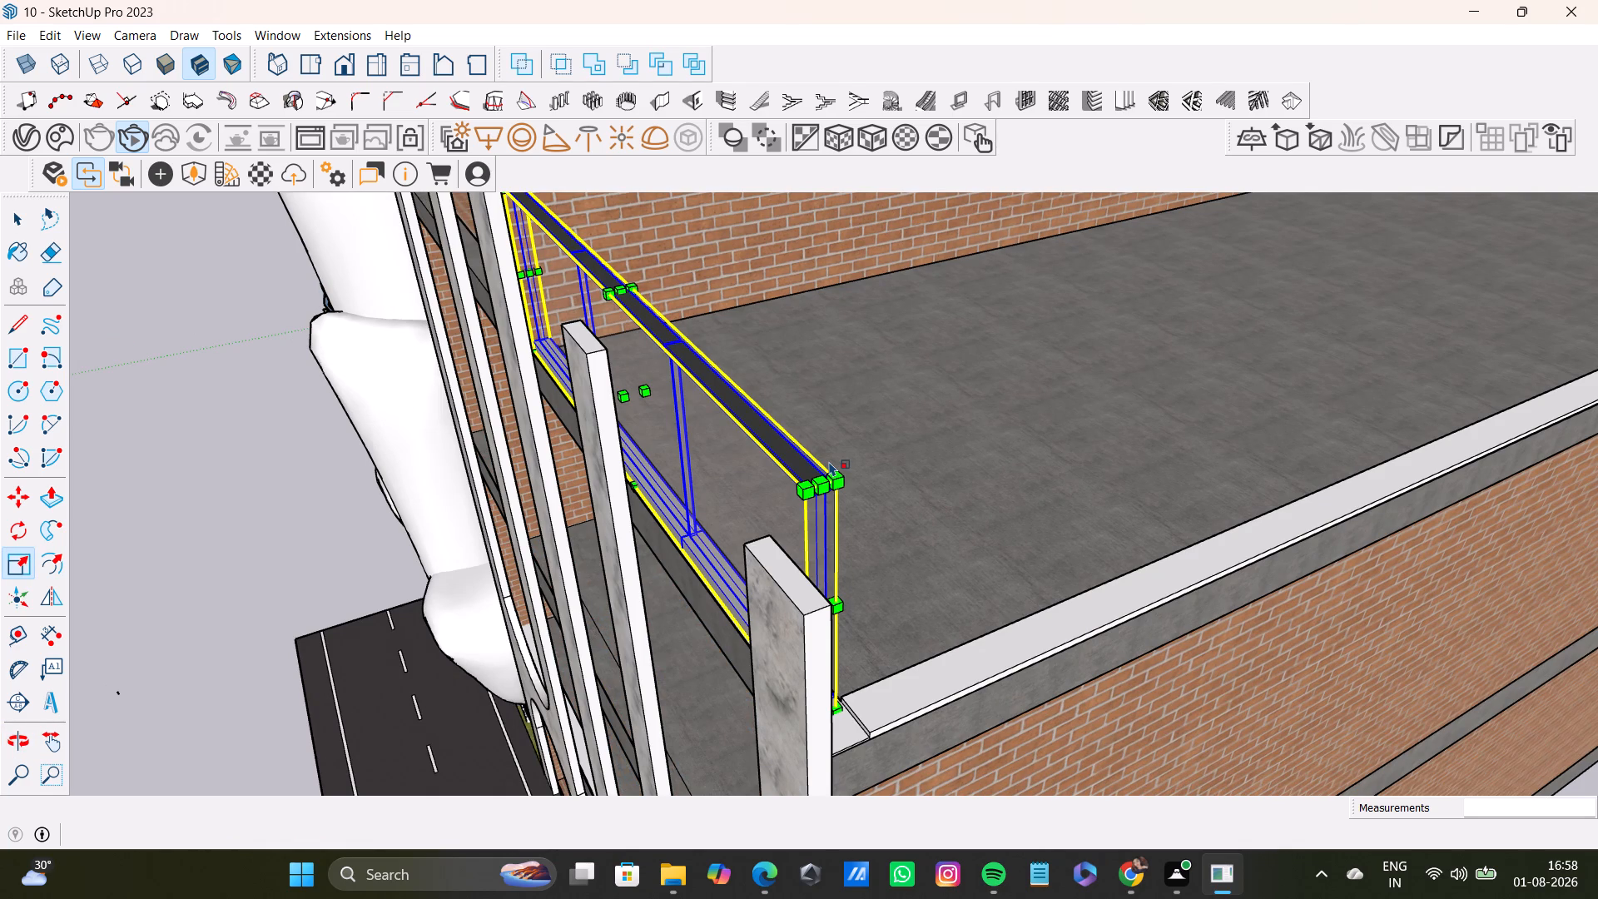
key("m")
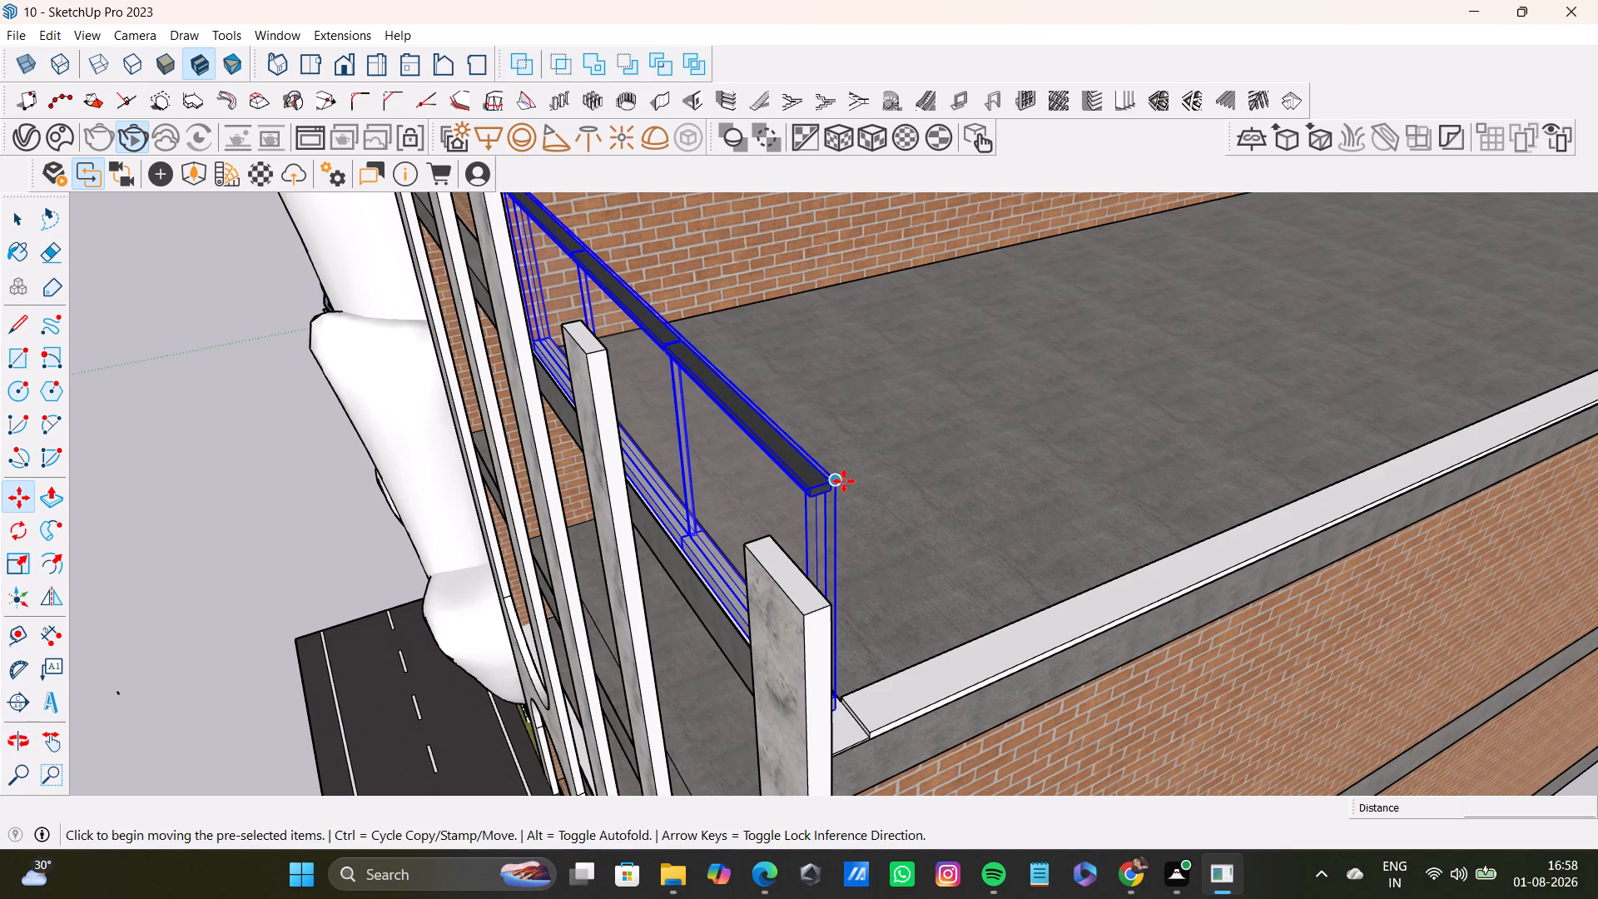
left_click(836, 485)
left_click(1070, 416)
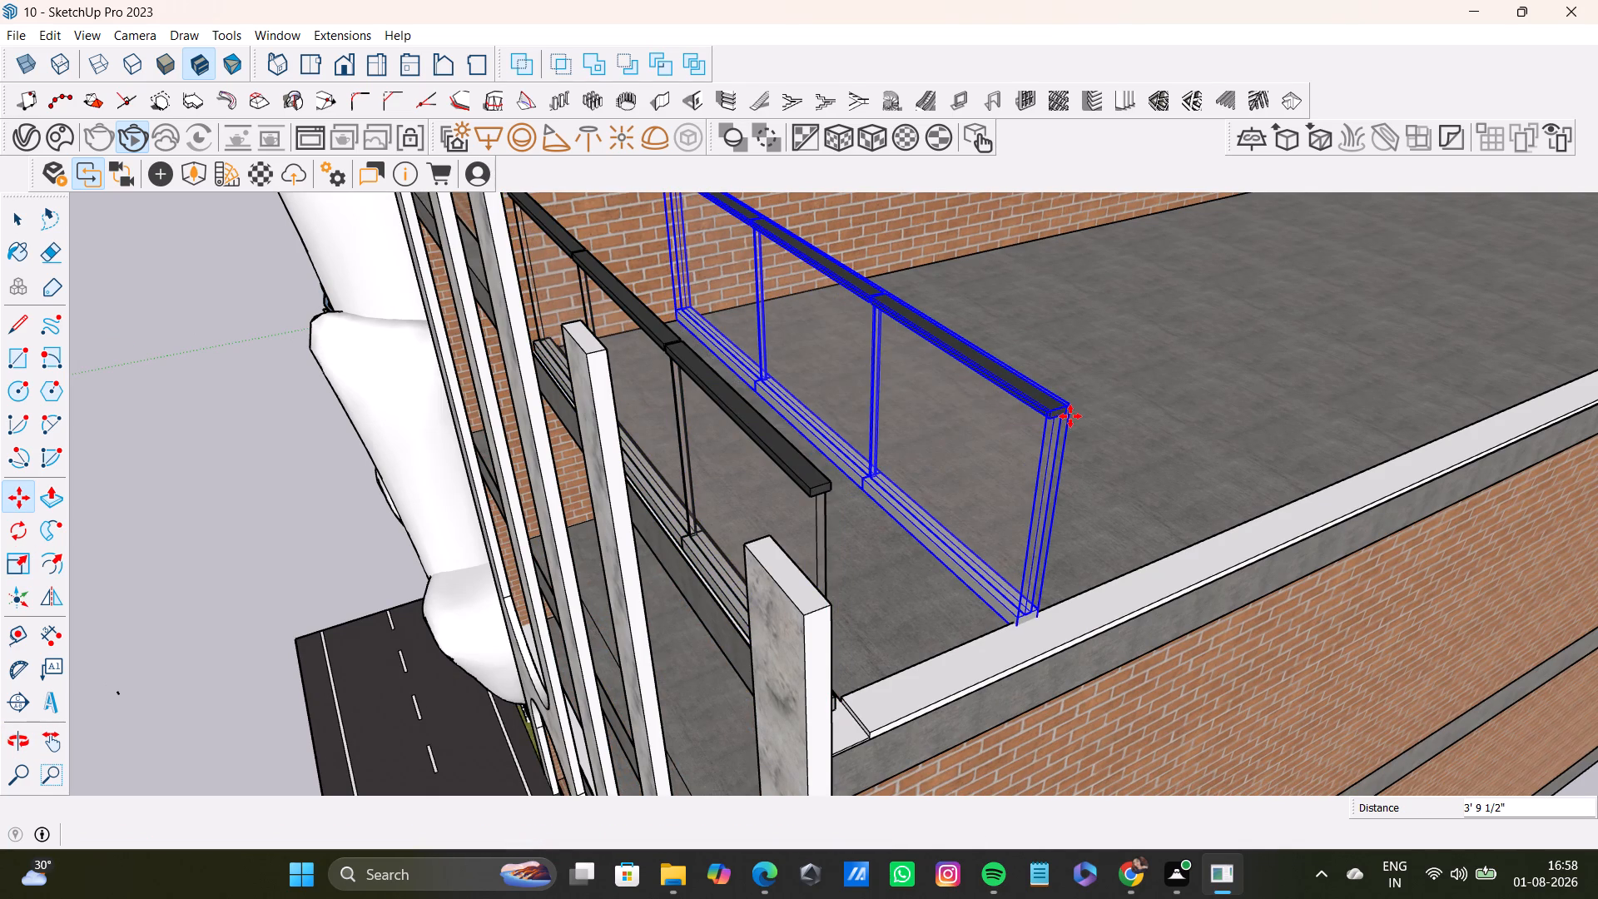
Rotate the copied railing 90 degrees about its lower inner corner.
key("q")
left_click(676, 323)
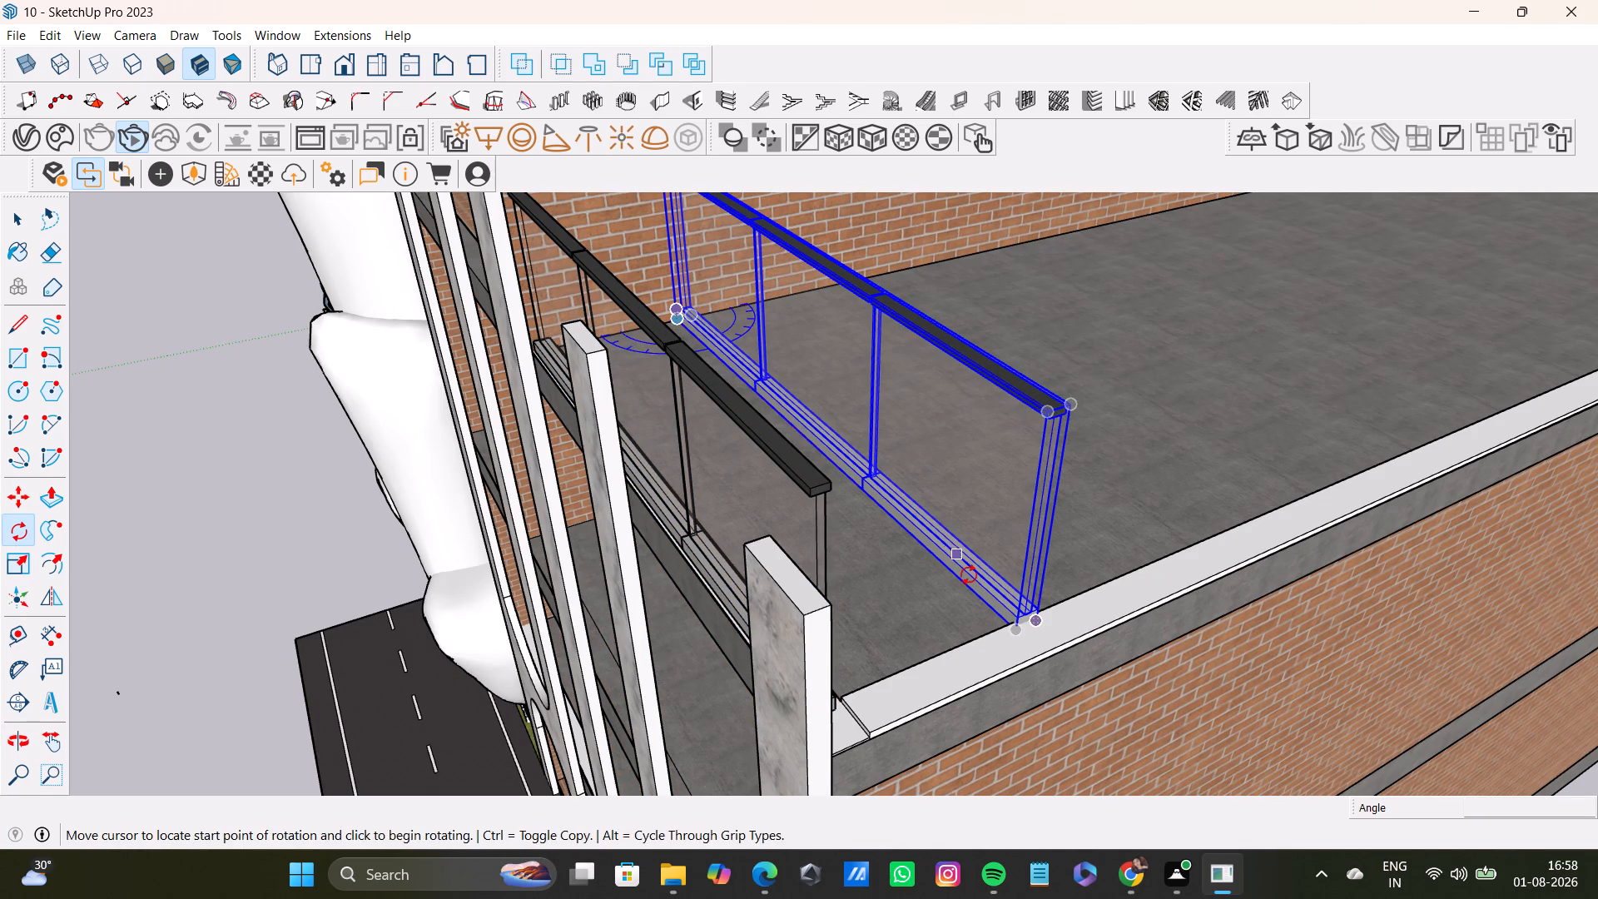
left_click(1015, 627)
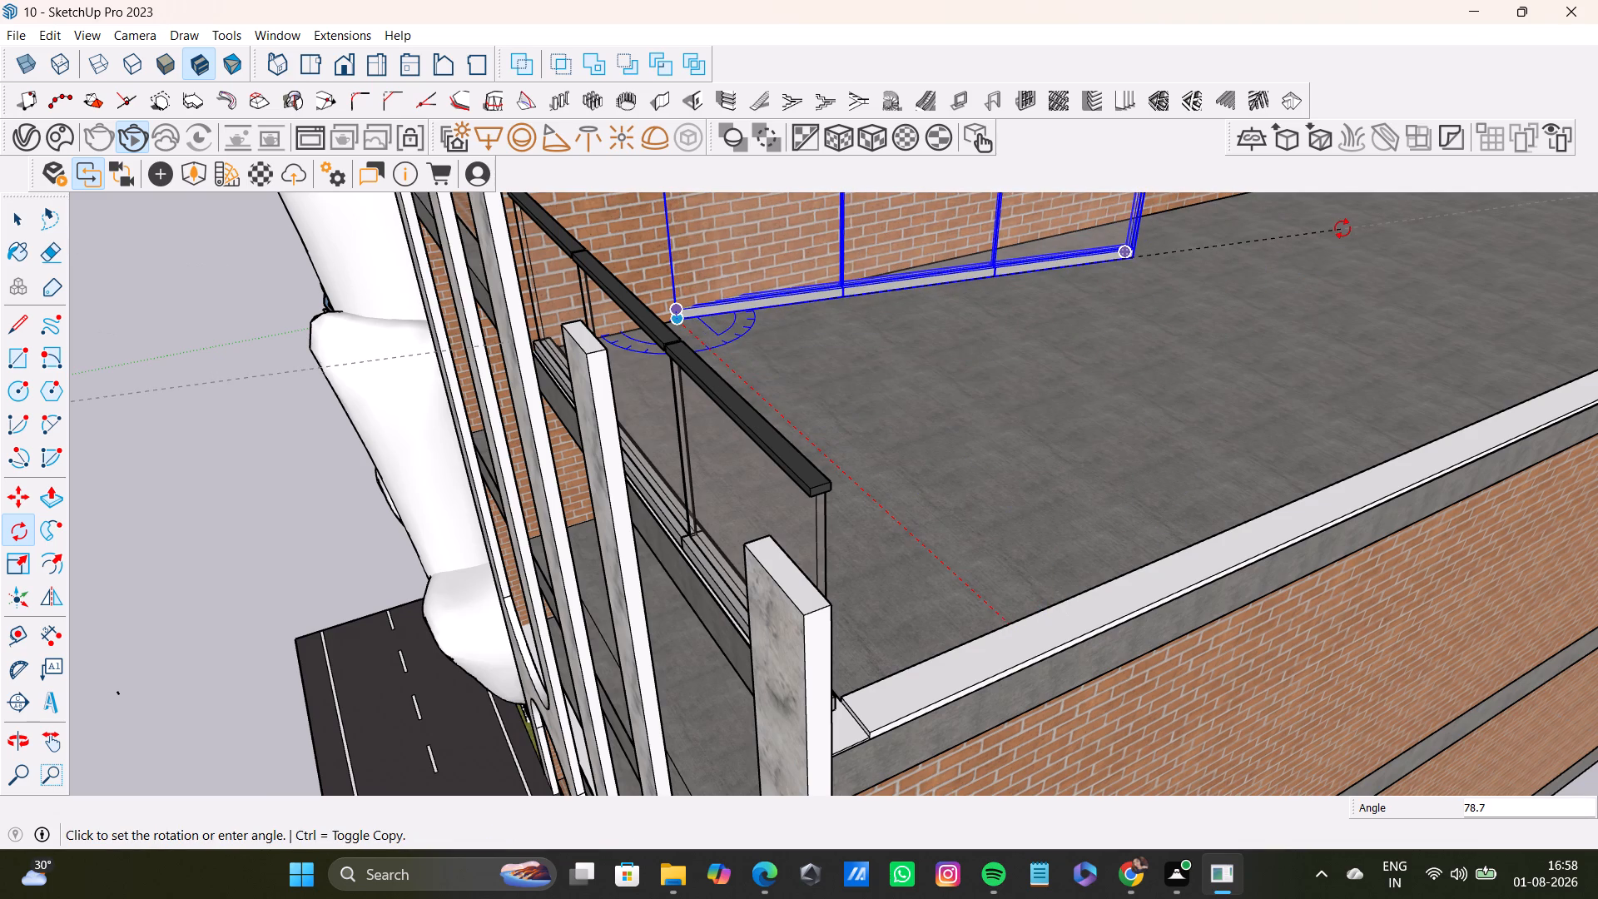
type("90")
key("Return")
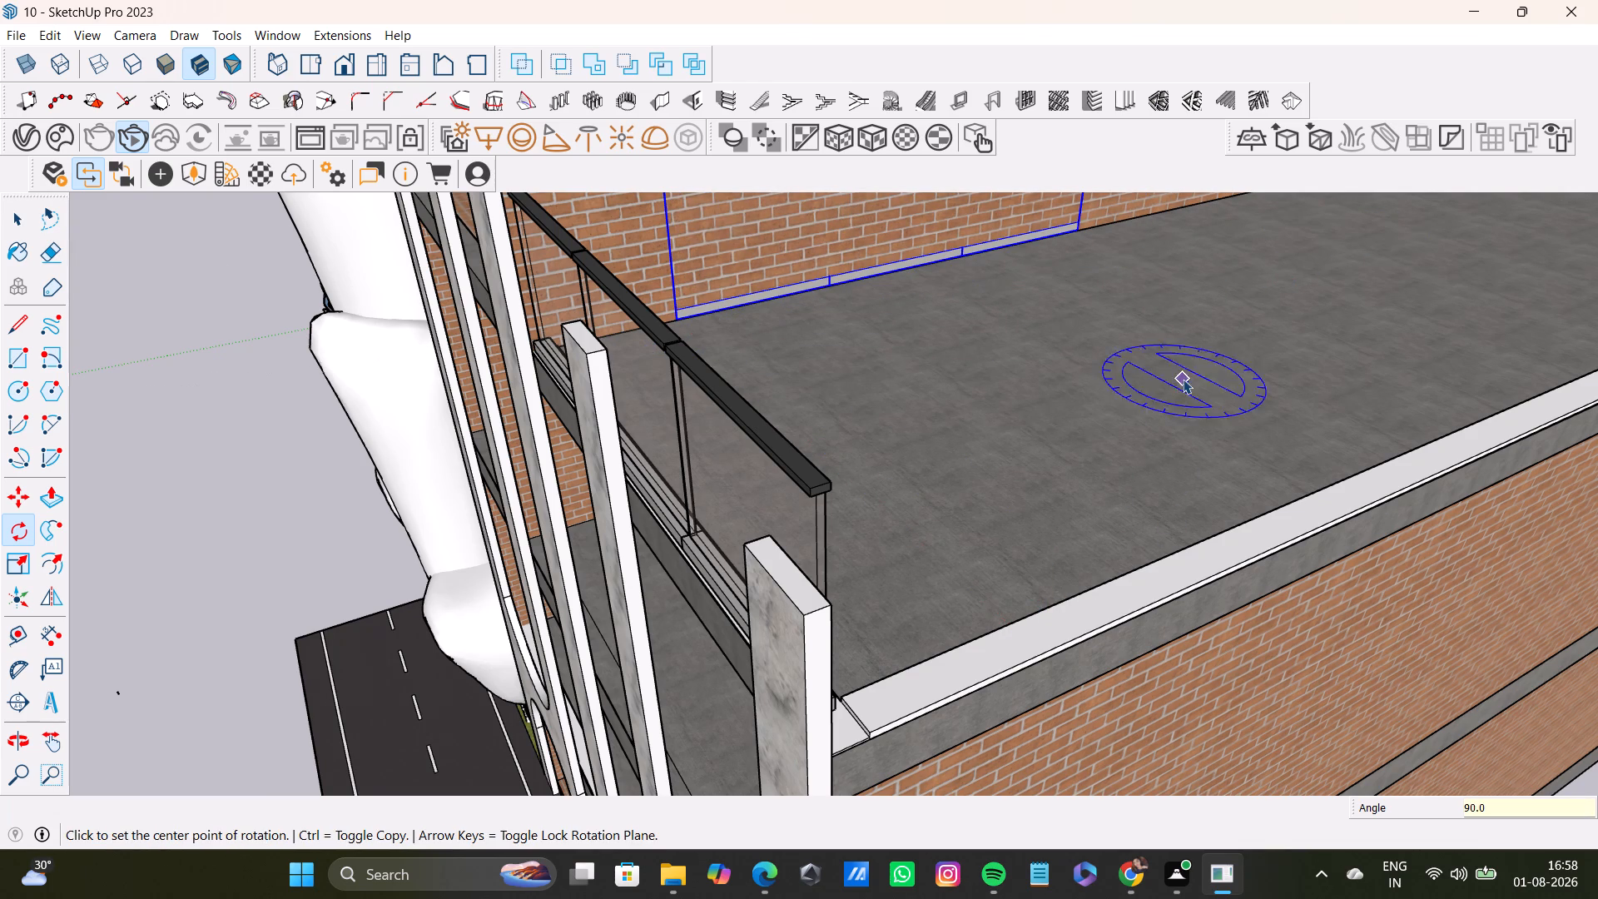
Move the rotated railing by its lower end corner about 15' 4" onto the terrace's long side parapet.
key("space")
key("m")
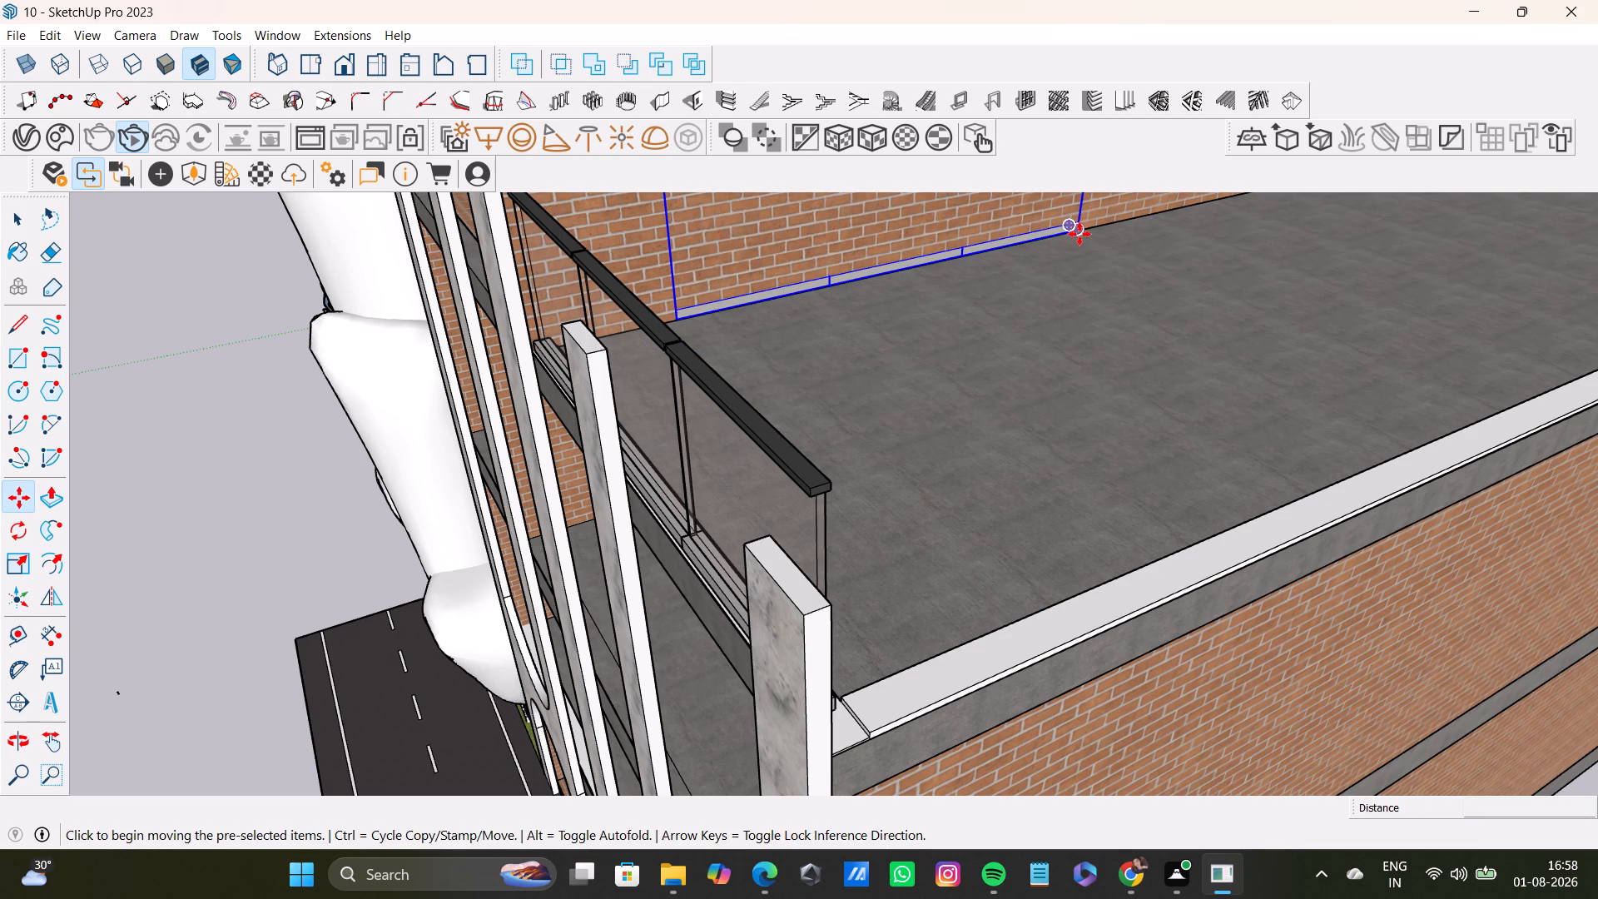
left_click(1080, 235)
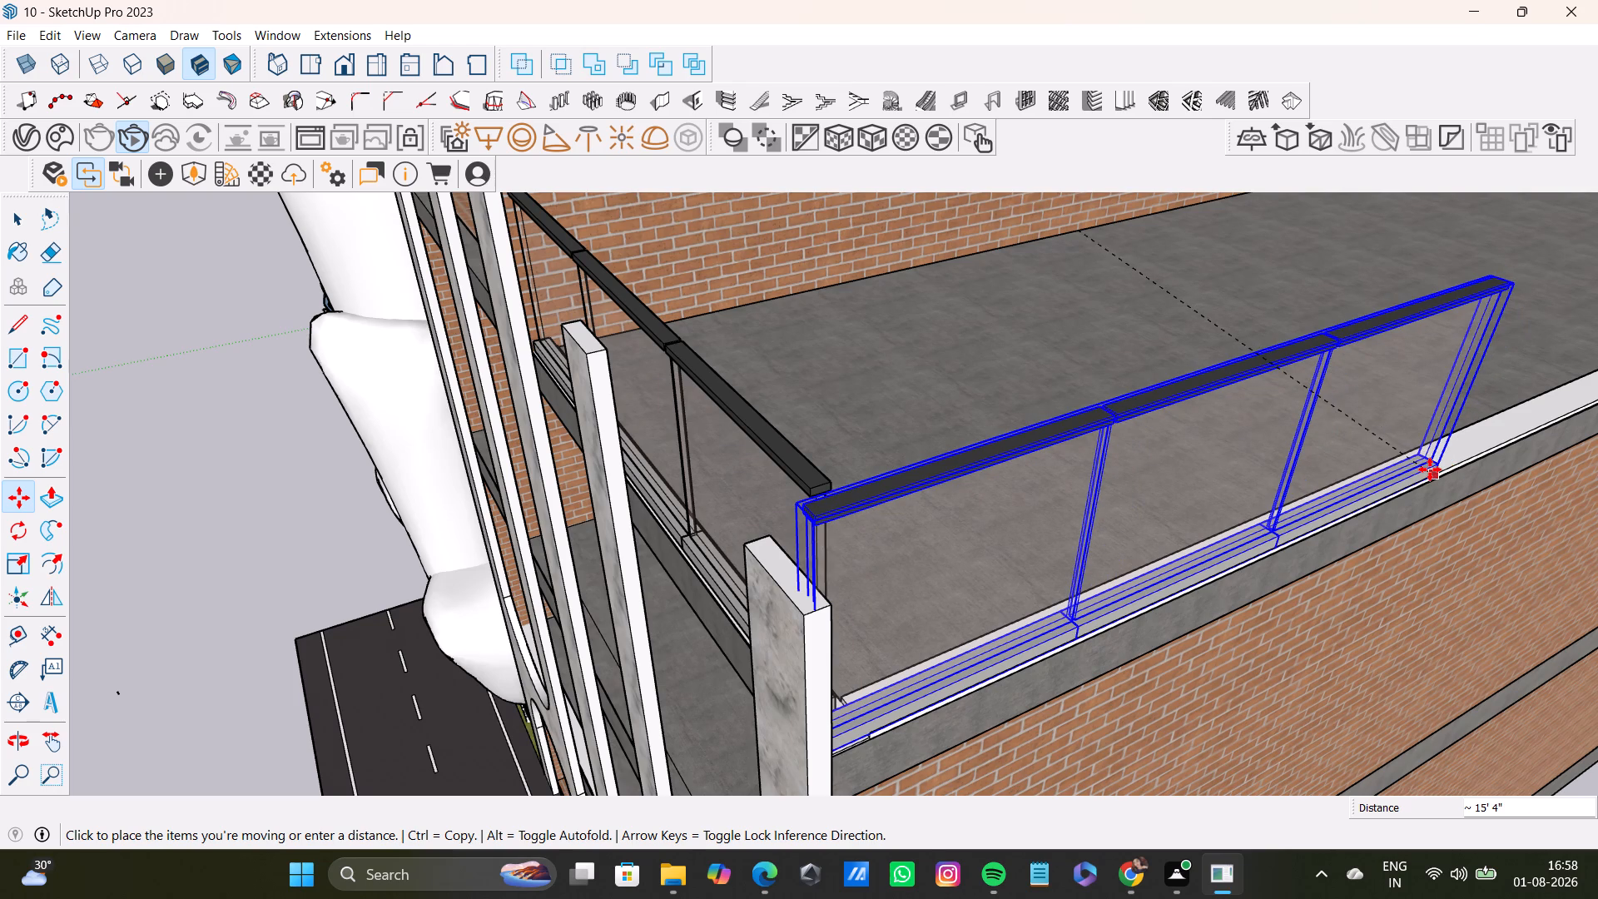
left_click(1430, 469)
Shift the side railing about 11 1/4" along the parapet, away from the front corner column.
middle_click_drag(1311, 494, 1315, 418)
scroll(711, 384, "up", 5)
middle_click_drag(952, 489, 869, 425)
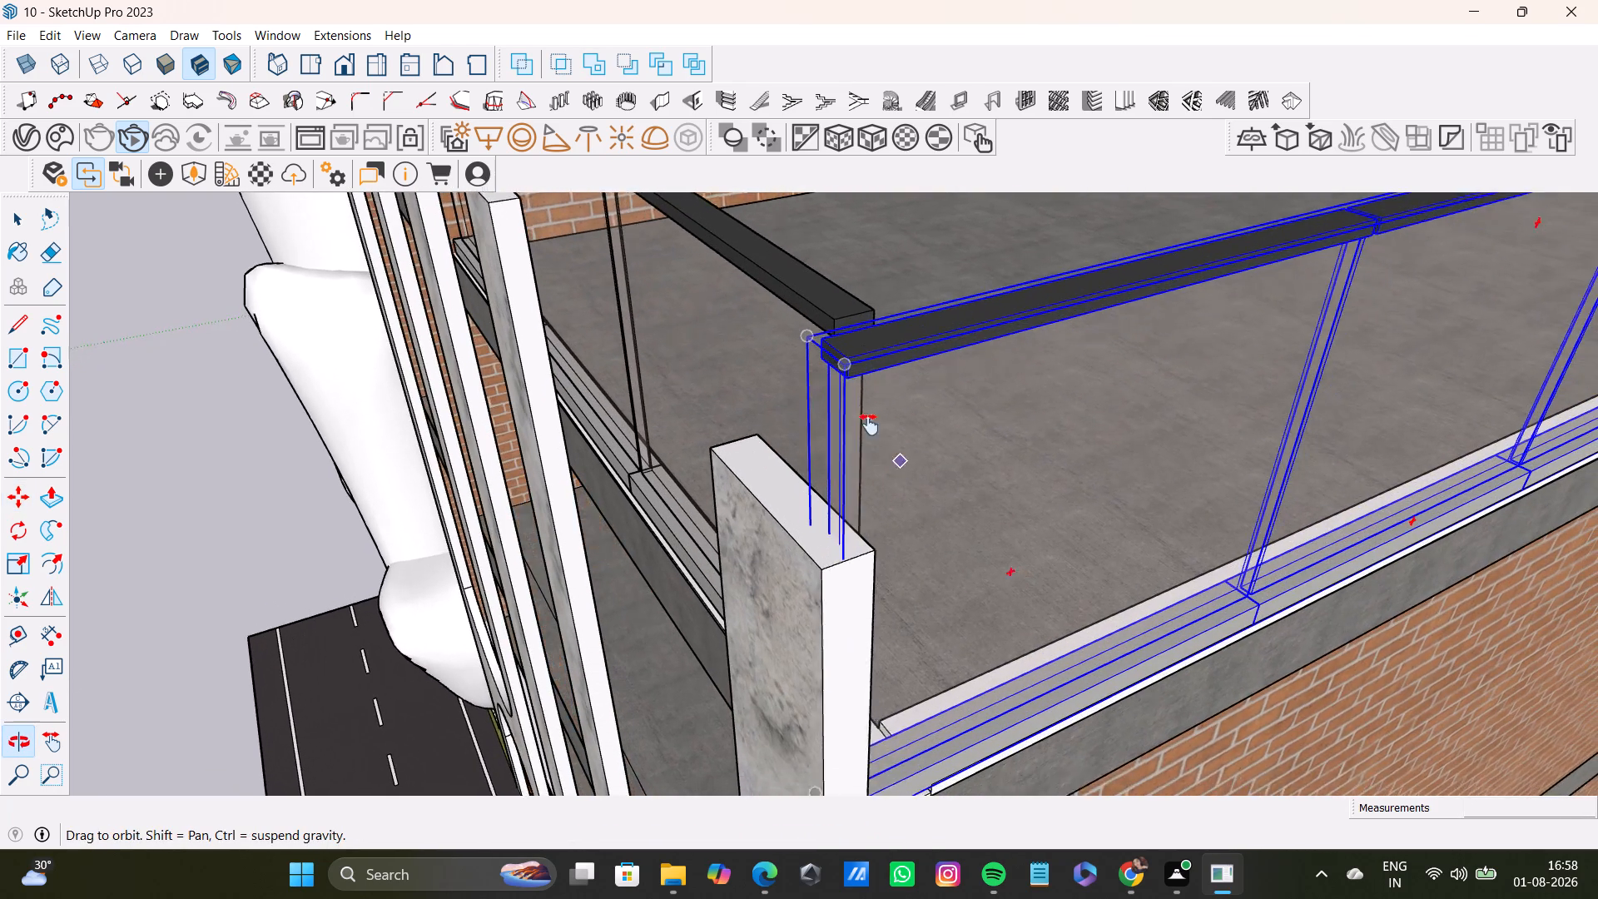
middle_click_drag(869, 425, 837, 409)
middle_click_drag(1592, 564, 1419, 578, "shift")
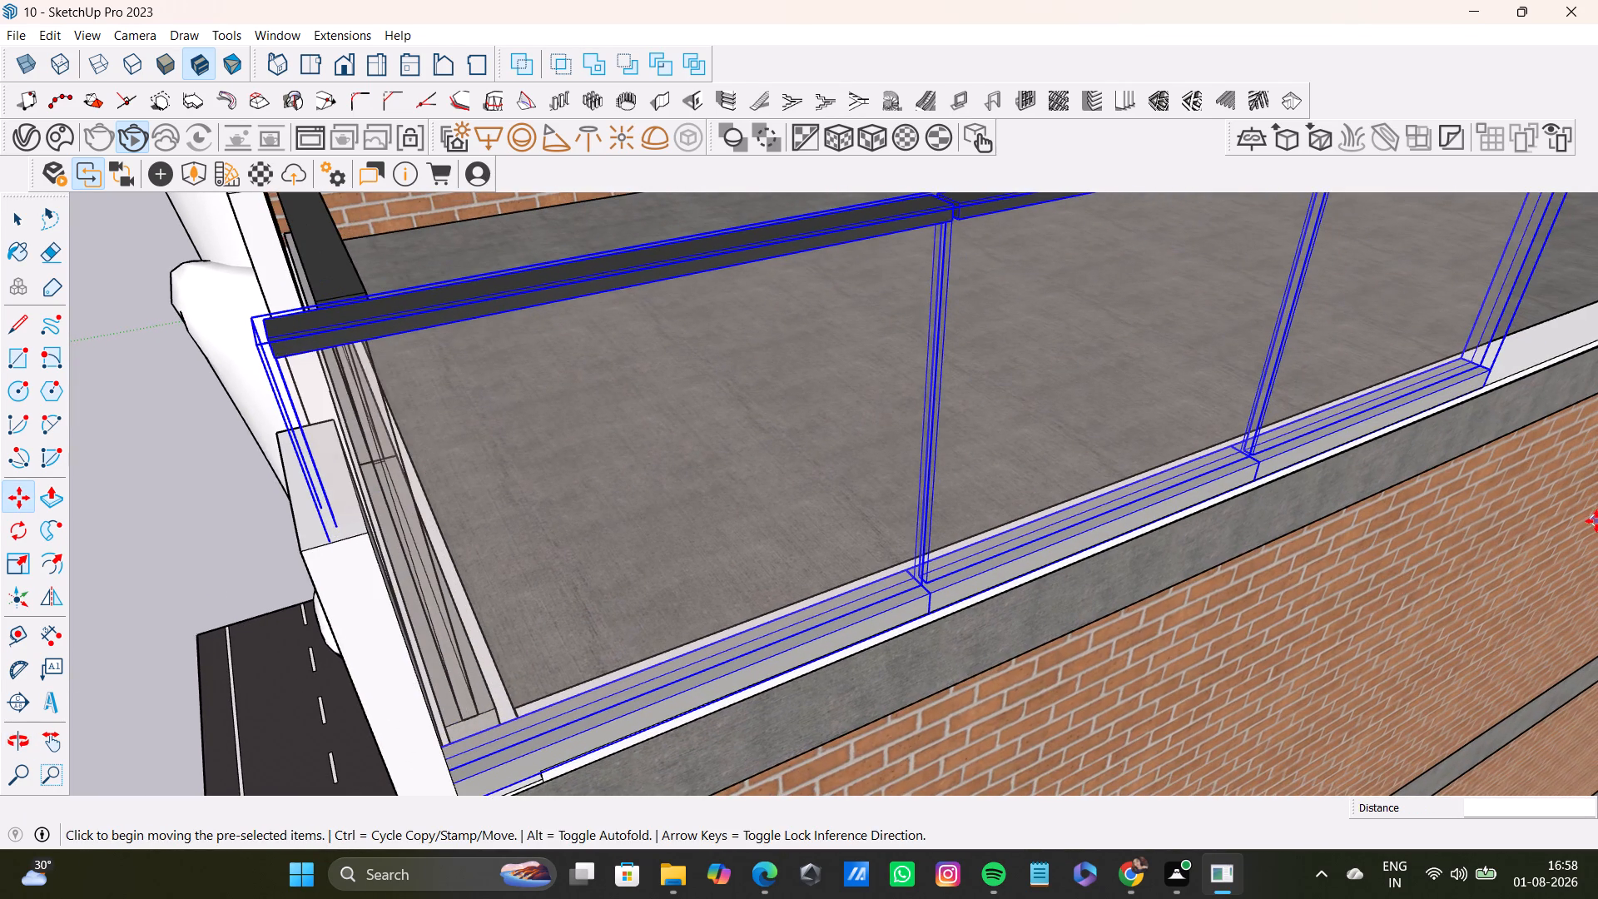
scroll(1279, 554, "down", 6)
middle_click_drag(1445, 560, 1252, 522)
middle_click_drag(1392, 563, 1397, 599)
left_click(1142, 451)
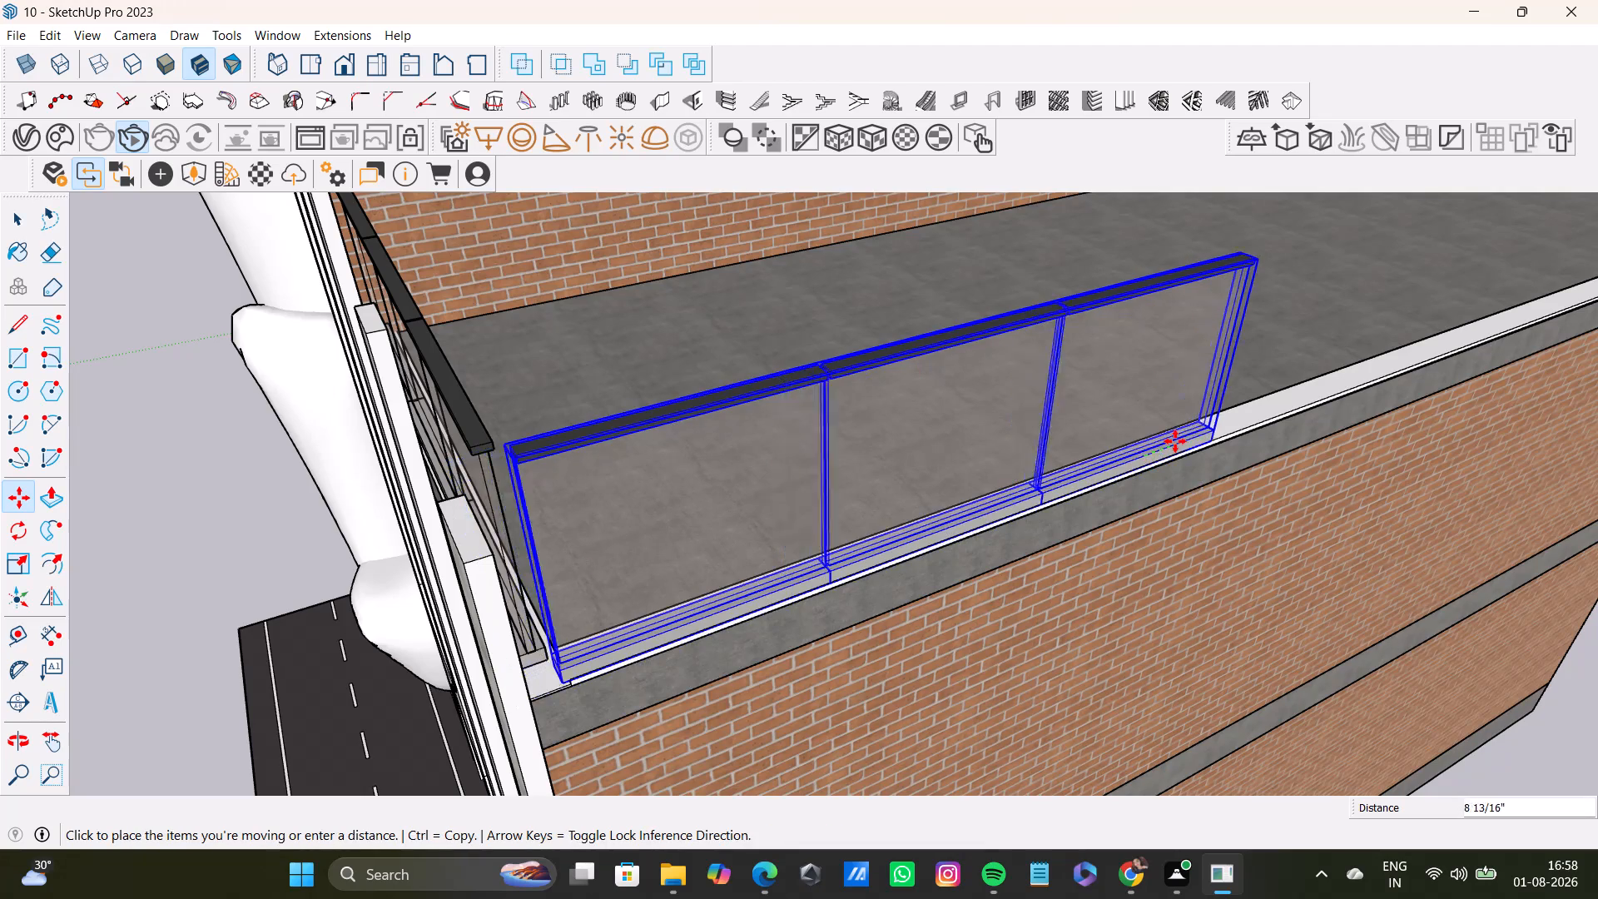
left_click(1178, 446)
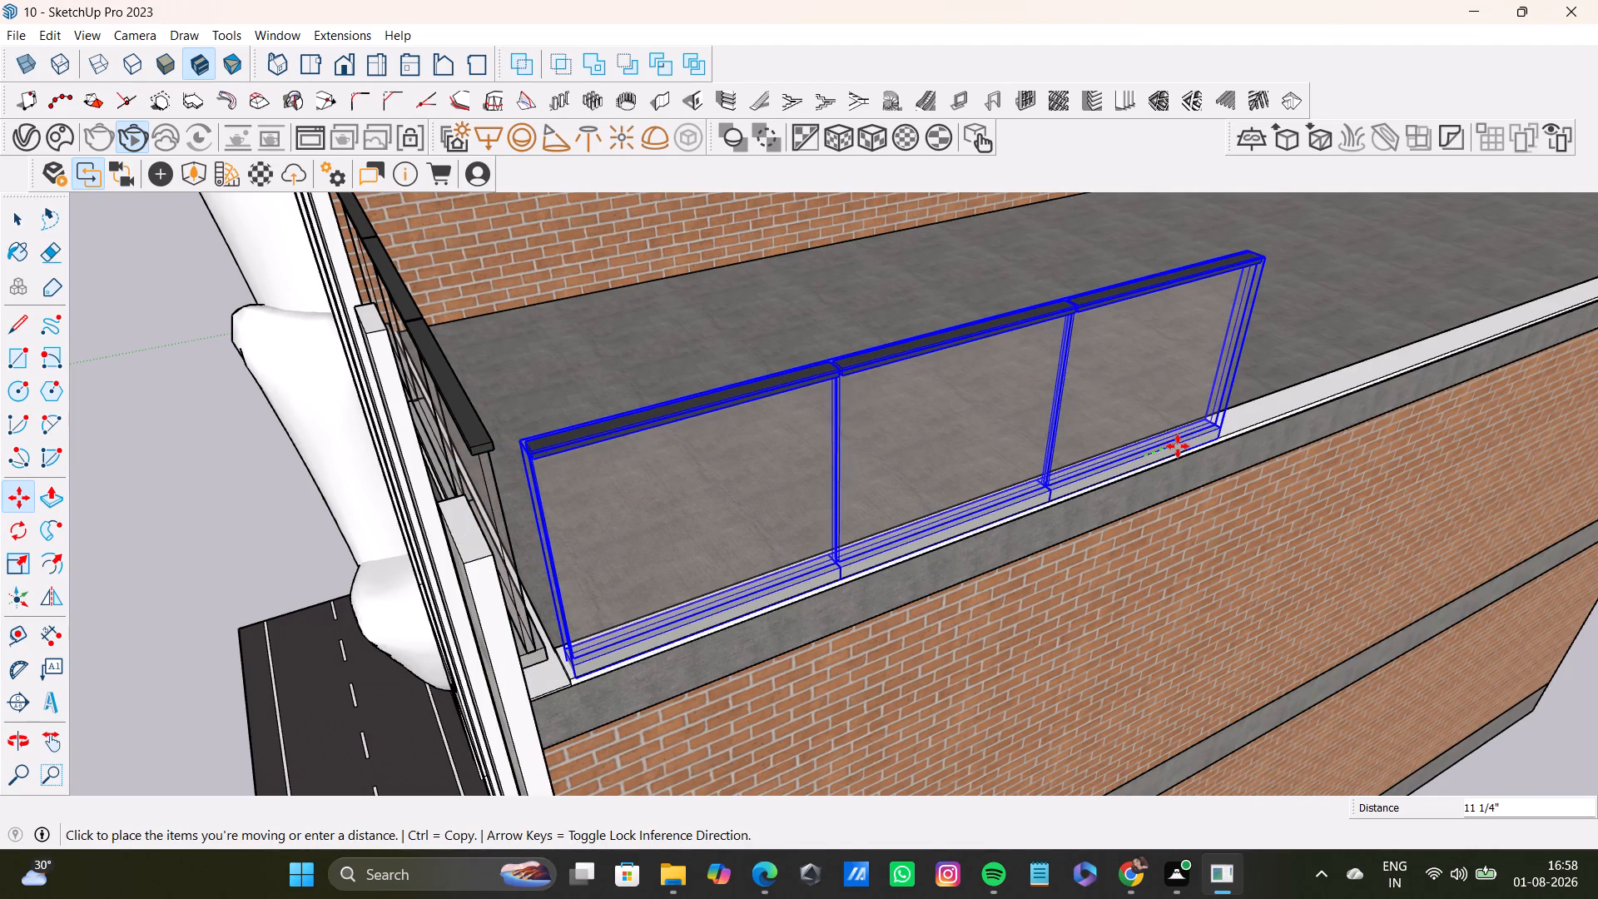
Lengthen the front railing along the red axis by about 1.05, towards the outer edge of the side parapet.
key("space")
left_click(482, 453)
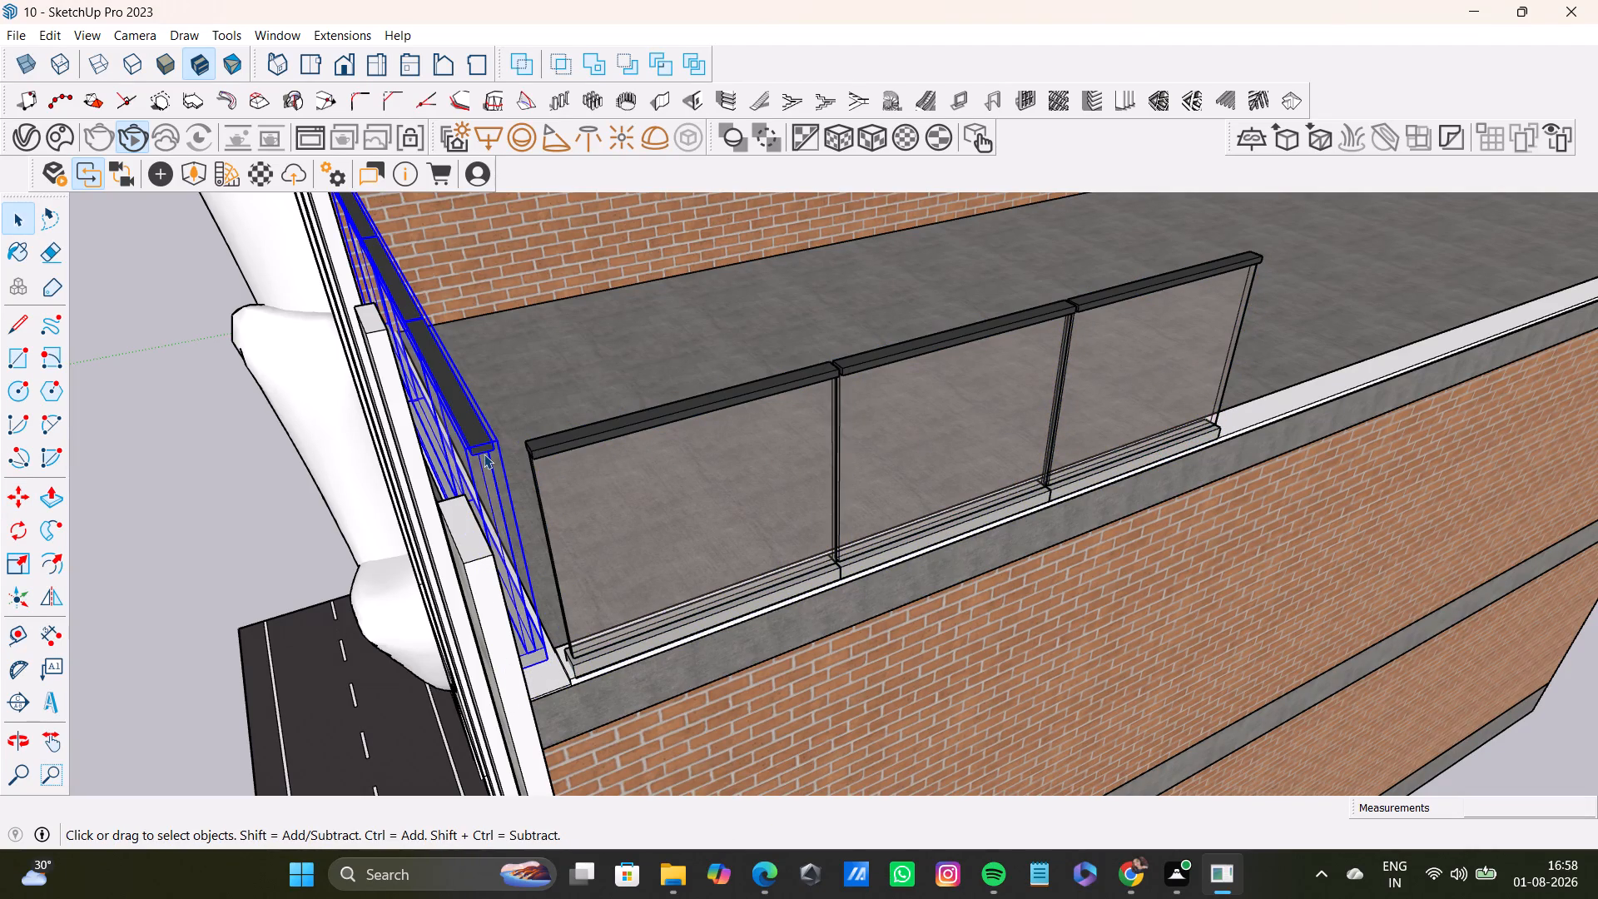
key("s")
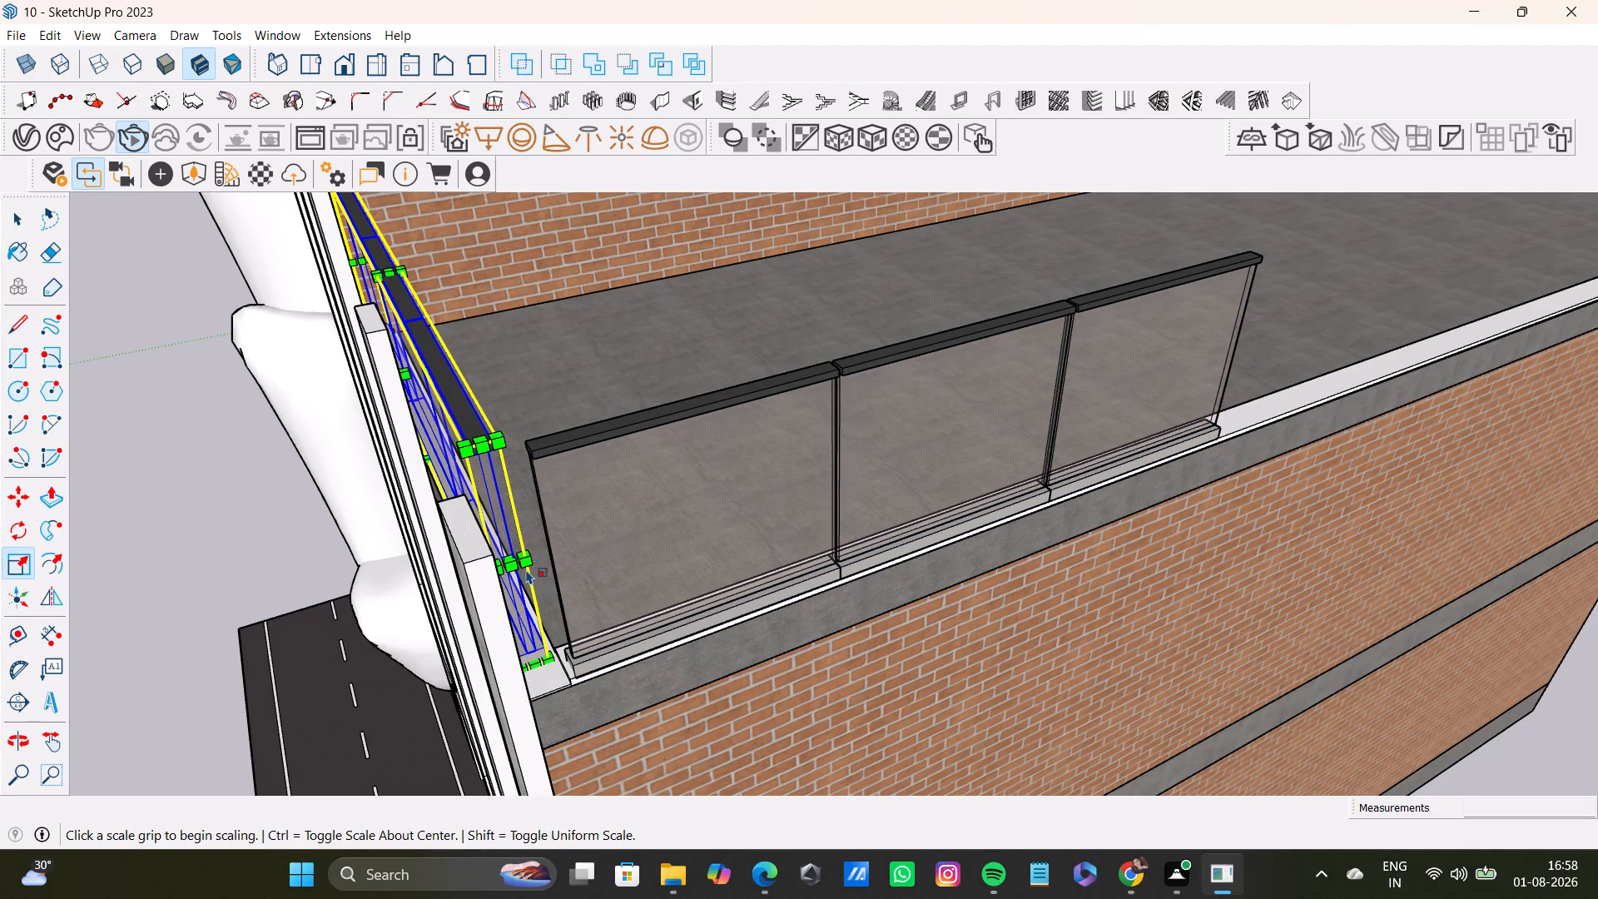
left_click(514, 565)
left_click(524, 588)
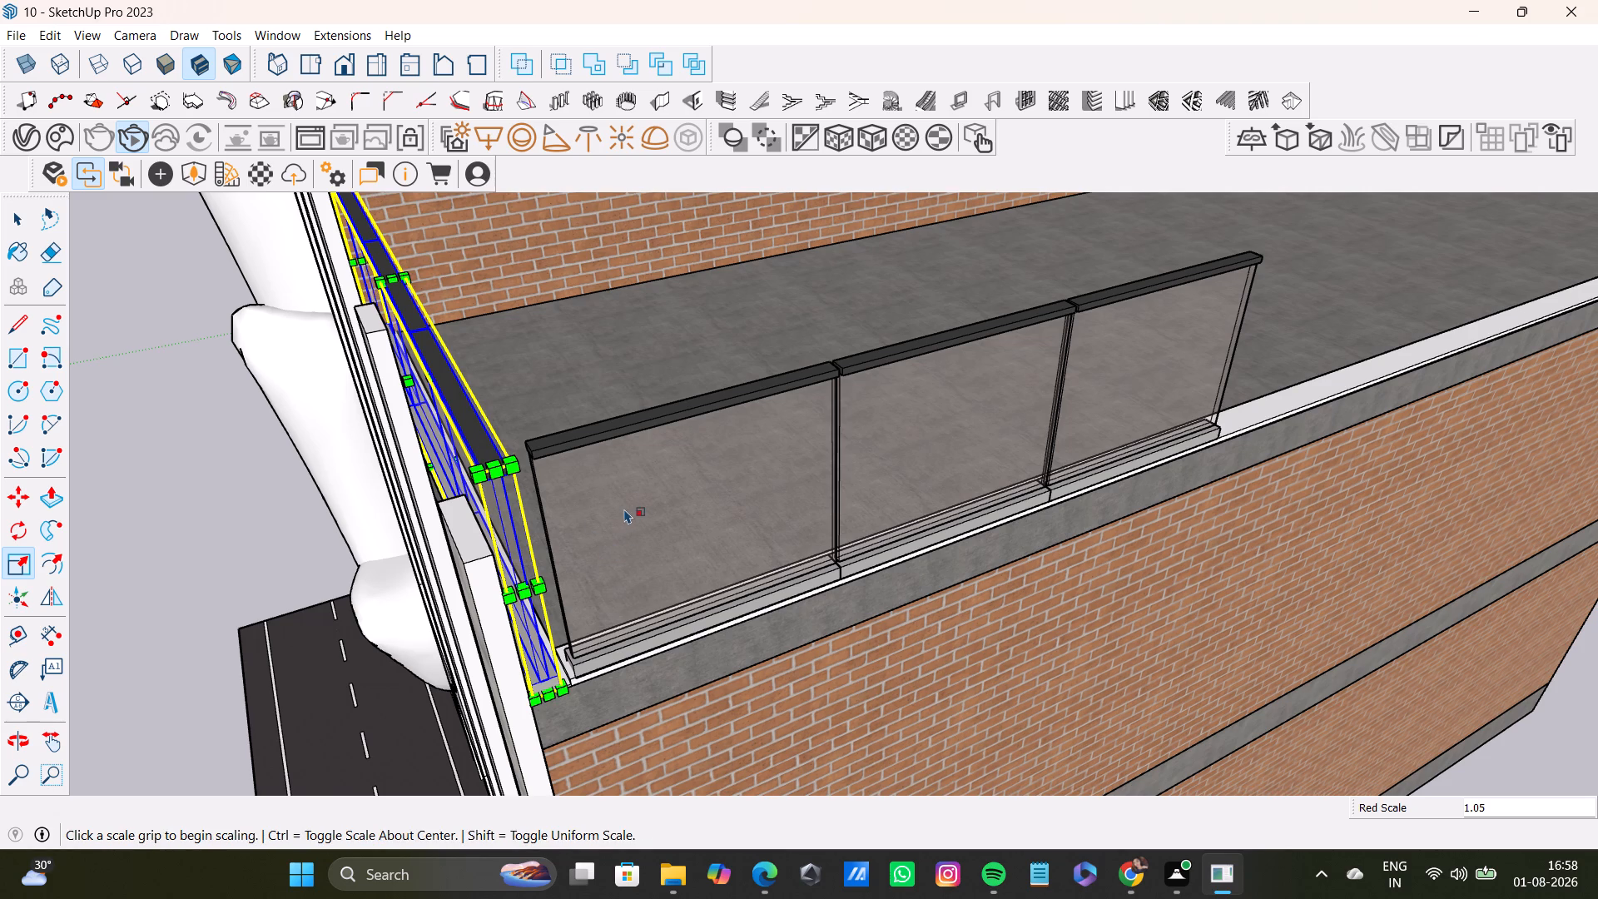
Lengthen the side railing at its front end along the red axis by about 1.03 to meet the front railing.
key("s")
left_click(677, 349)
left_click(736, 477)
left_click(1382, 325)
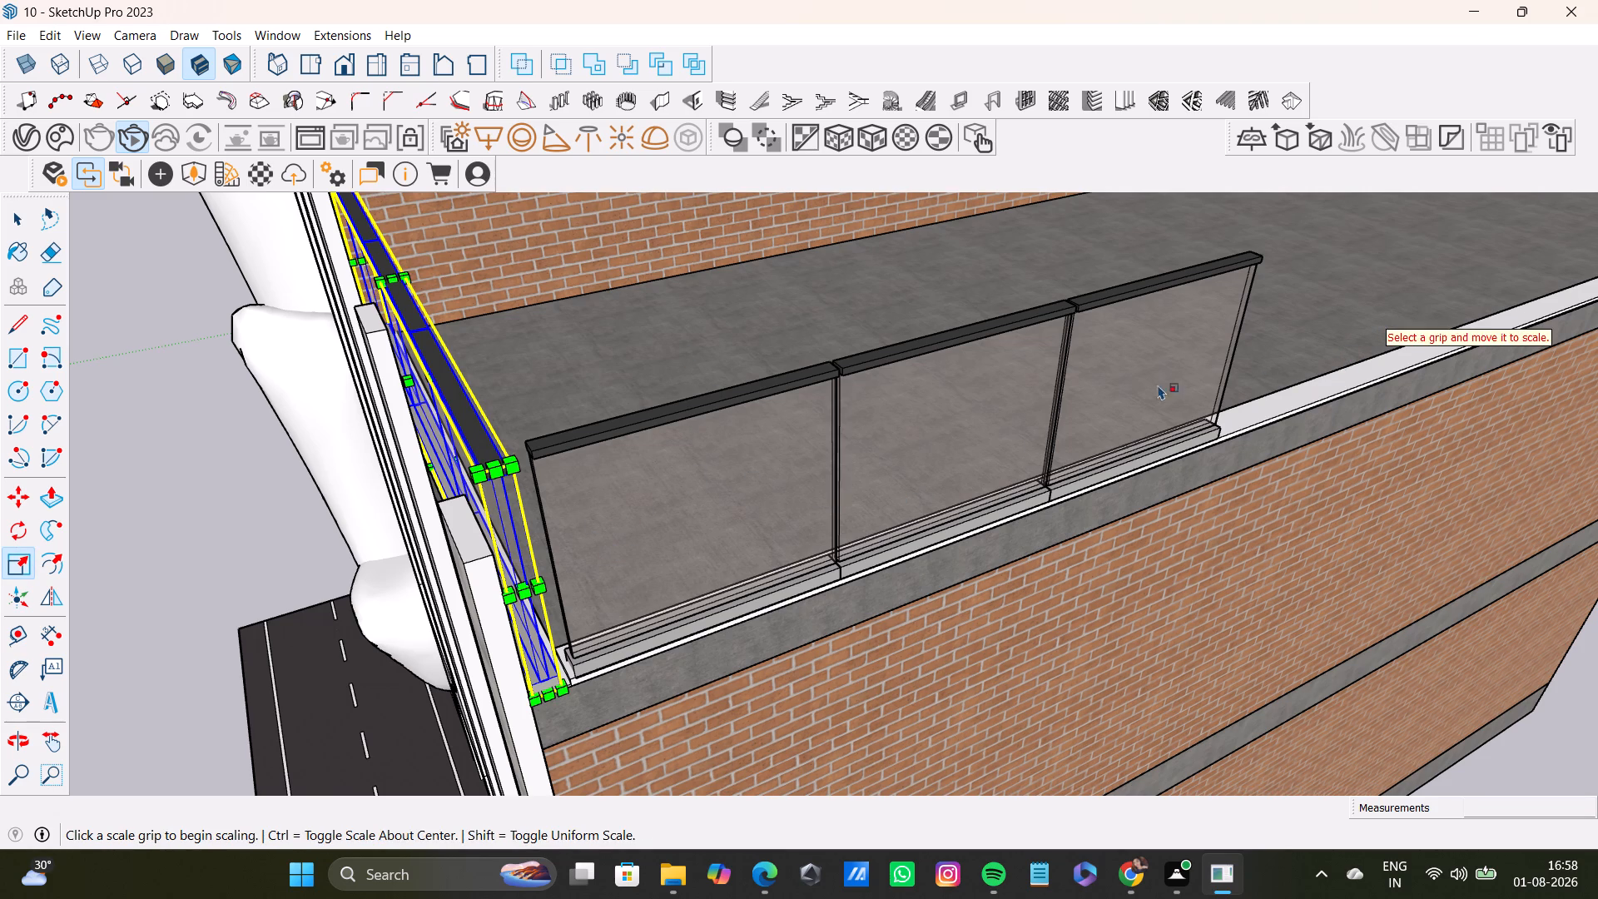
left_click(1022, 446)
key("space")
left_click(975, 429)
key("s")
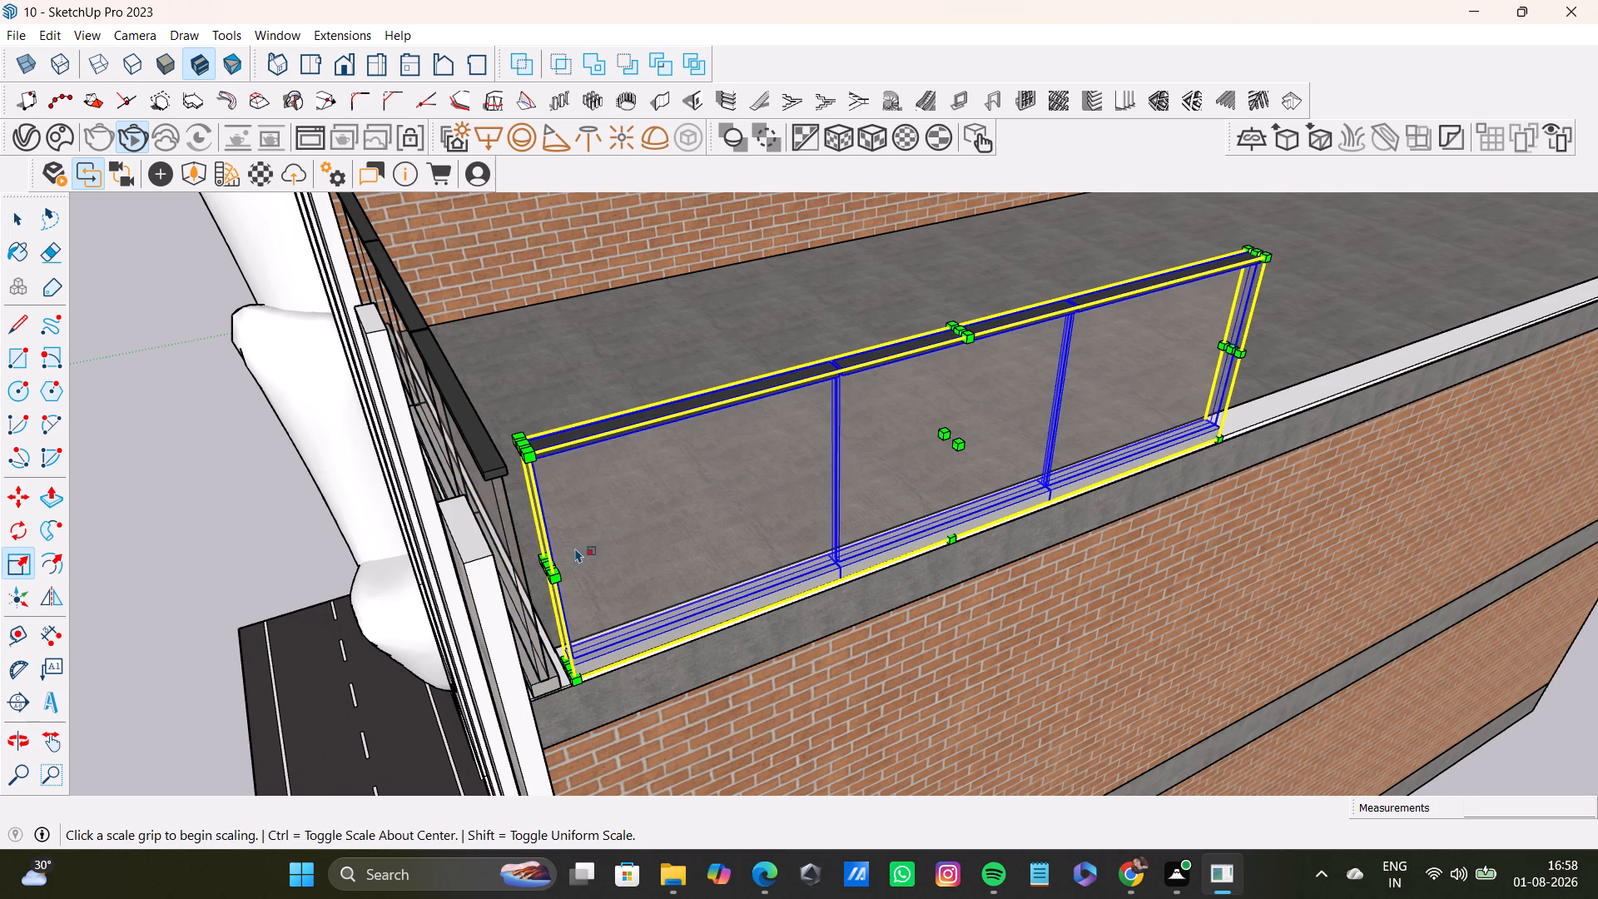
left_click(545, 569)
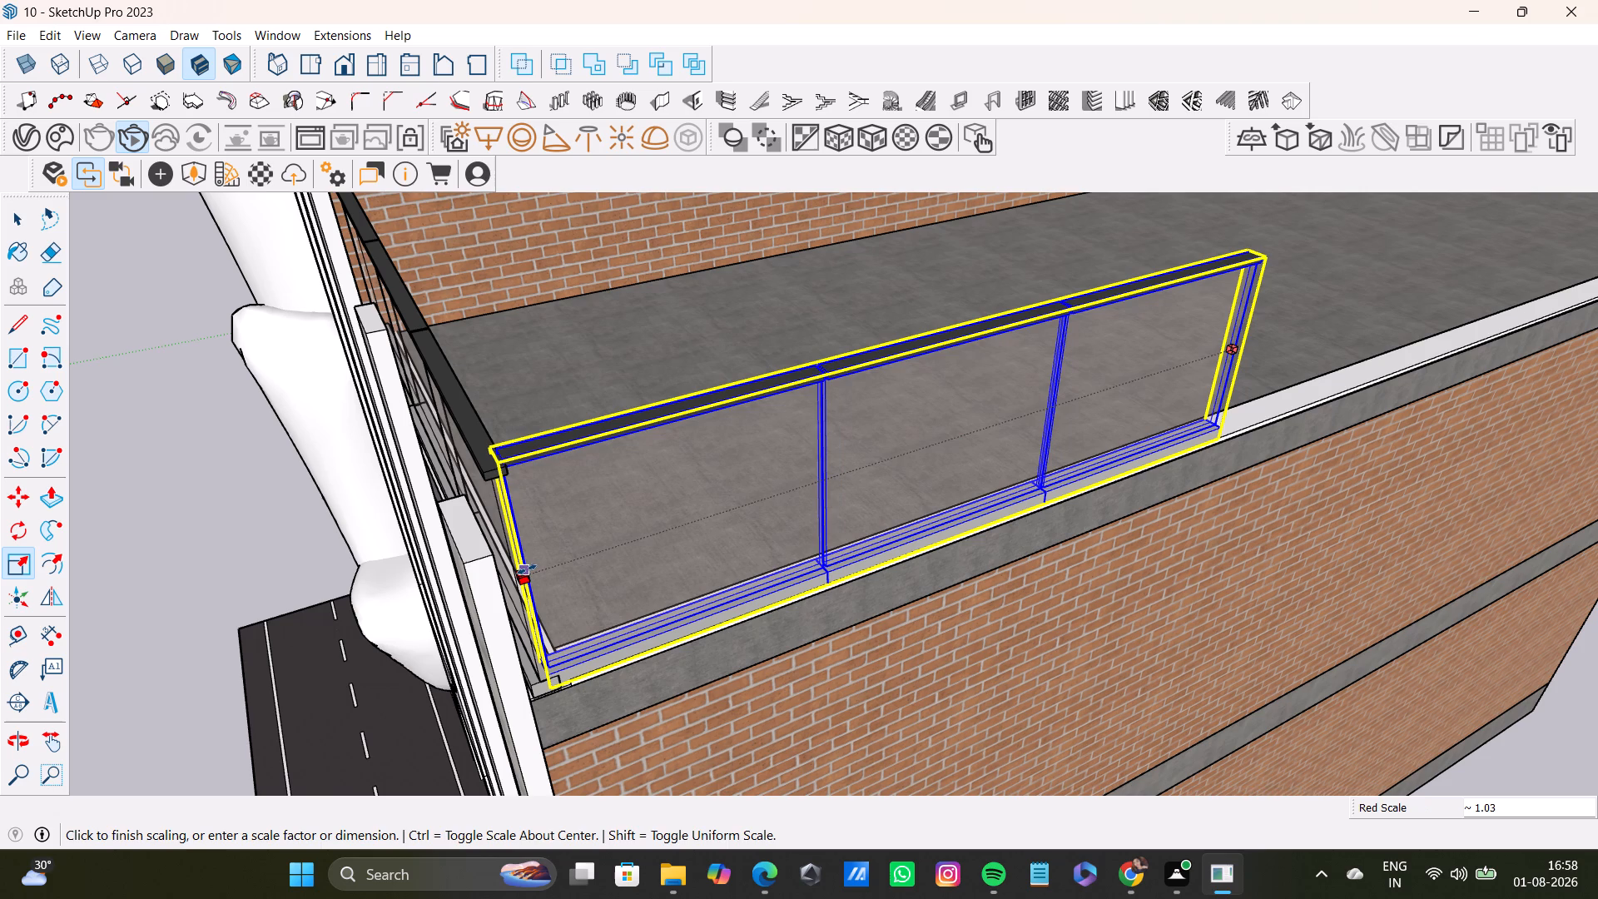
left_click(527, 570)
Lower the side railing's height along the blue axis to about 0.95 to match the front railing.
middle_click_drag(1253, 610, 1111, 673, "shift")
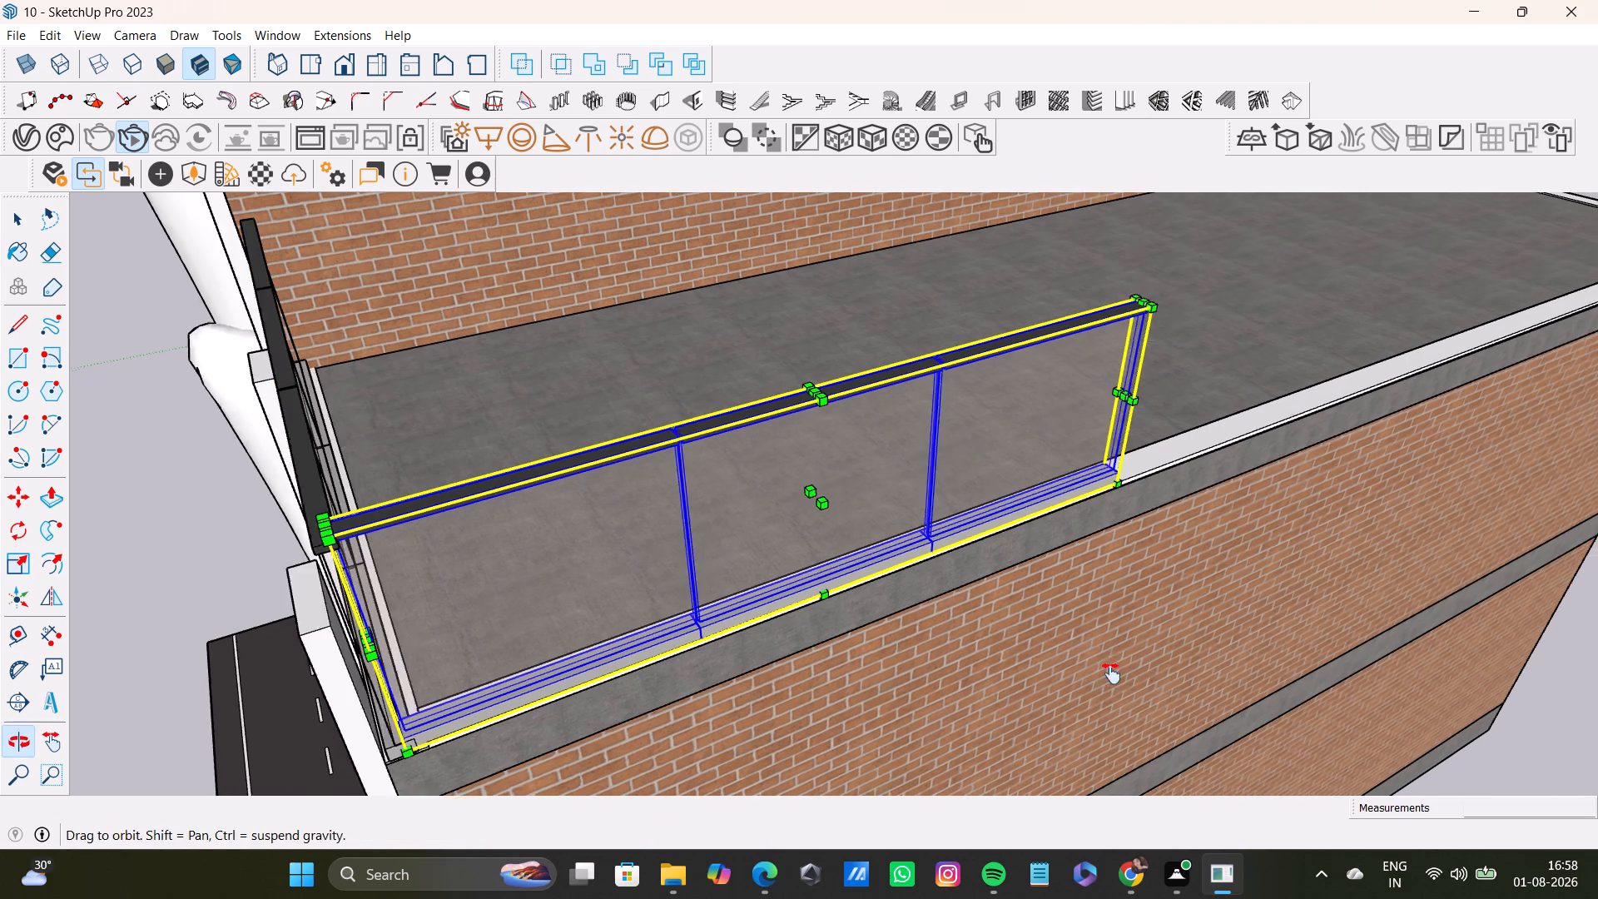
middle_click_drag(1111, 673, 1089, 678, "shift")
left_click(673, 444)
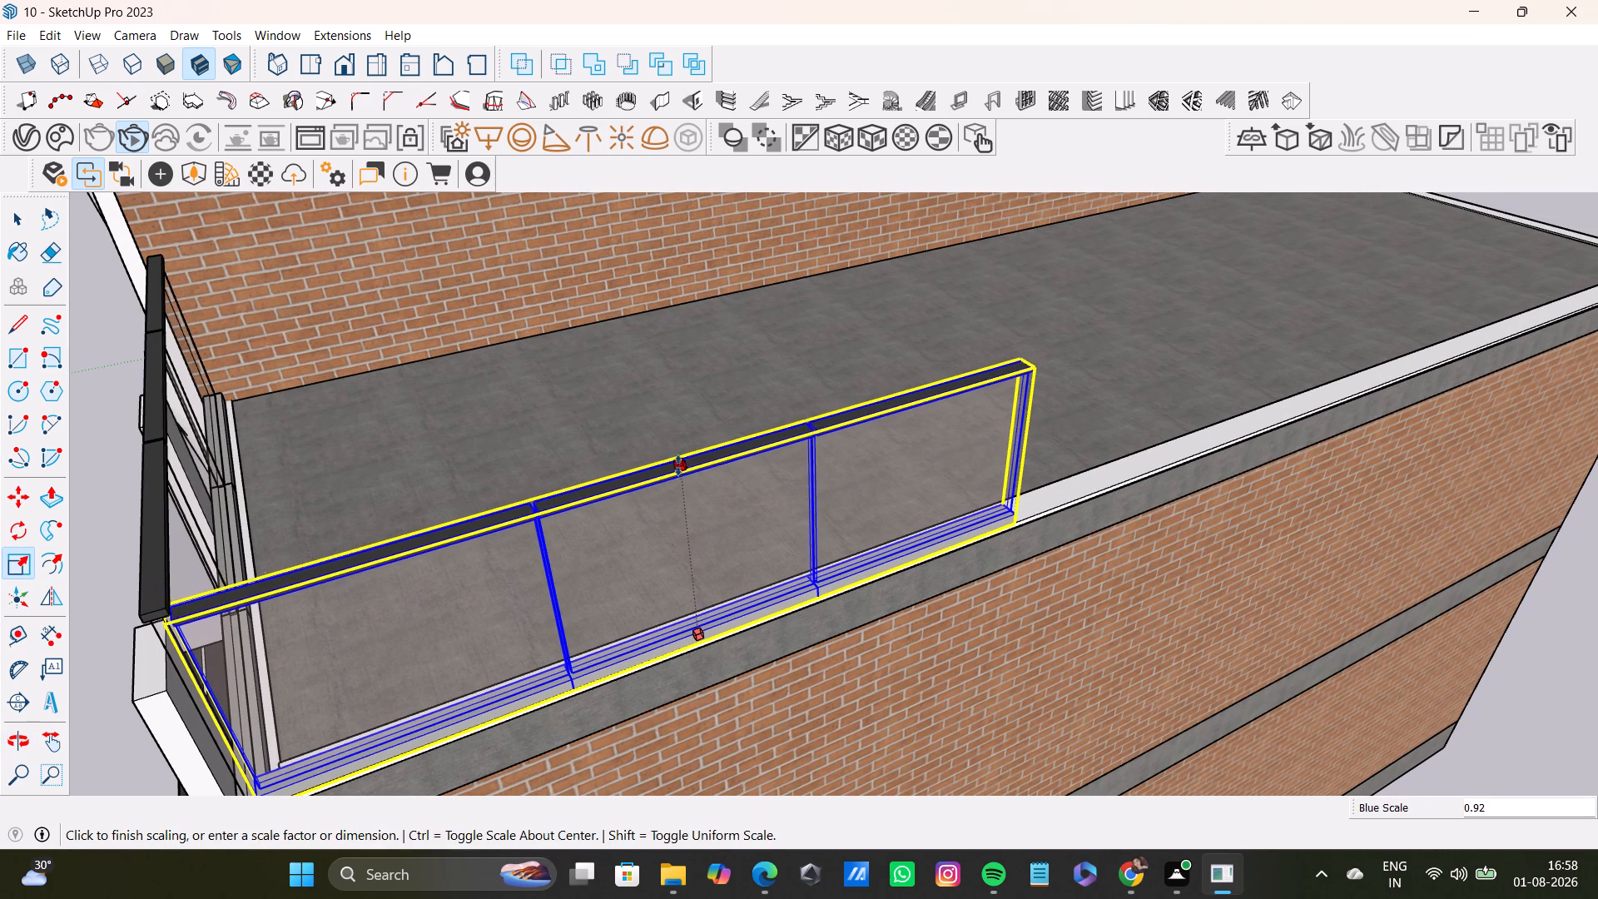
left_click(672, 459)
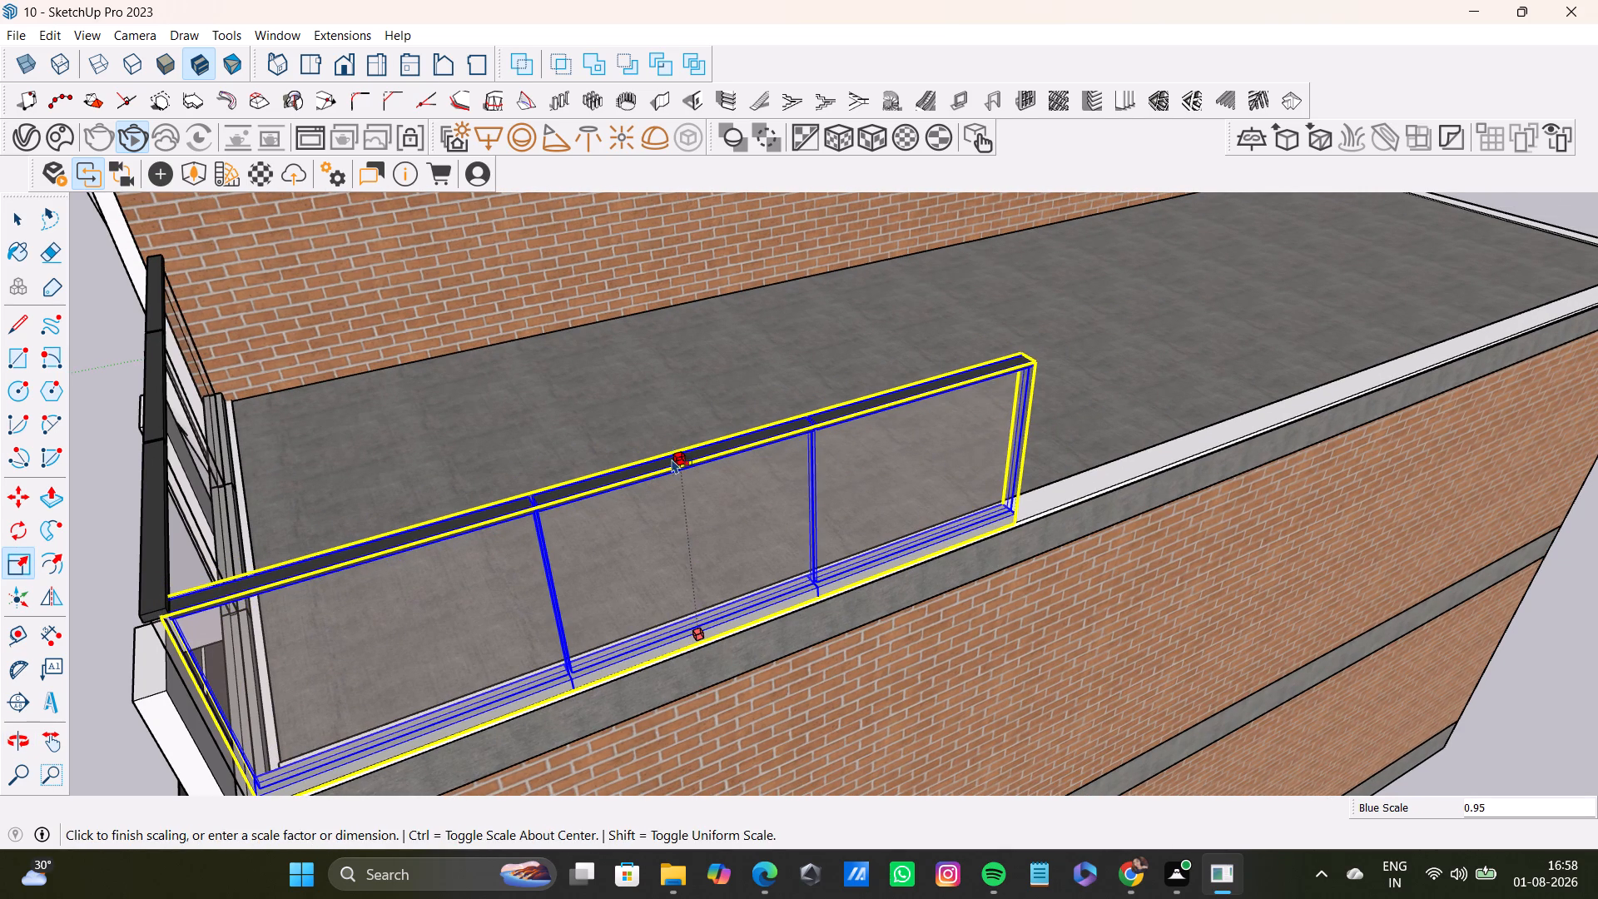
Lengthen the side railing along the red axis by about 3.09, reaching the parapet's far corner.
middle_click_drag(952, 521, 1070, 342, "shift")
middle_click_drag(1135, 440, 1001, 498)
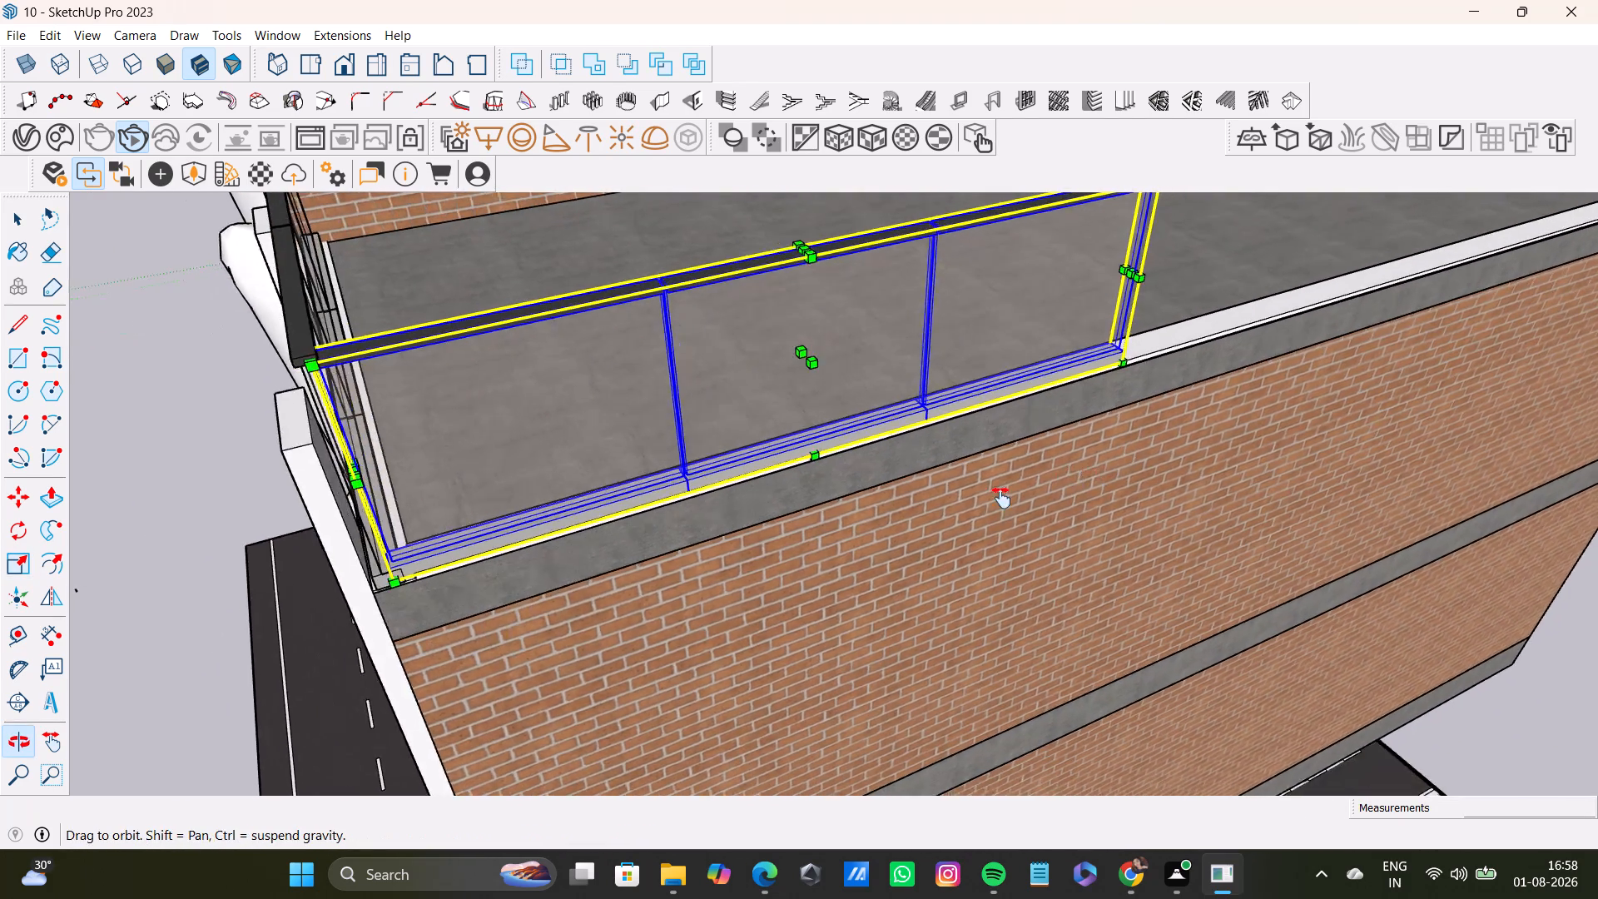
middle_click_drag(1001, 498, 948, 513)
scroll(1069, 441, "down", 8)
middle_click_drag(1267, 481, 1265, 404, "shift")
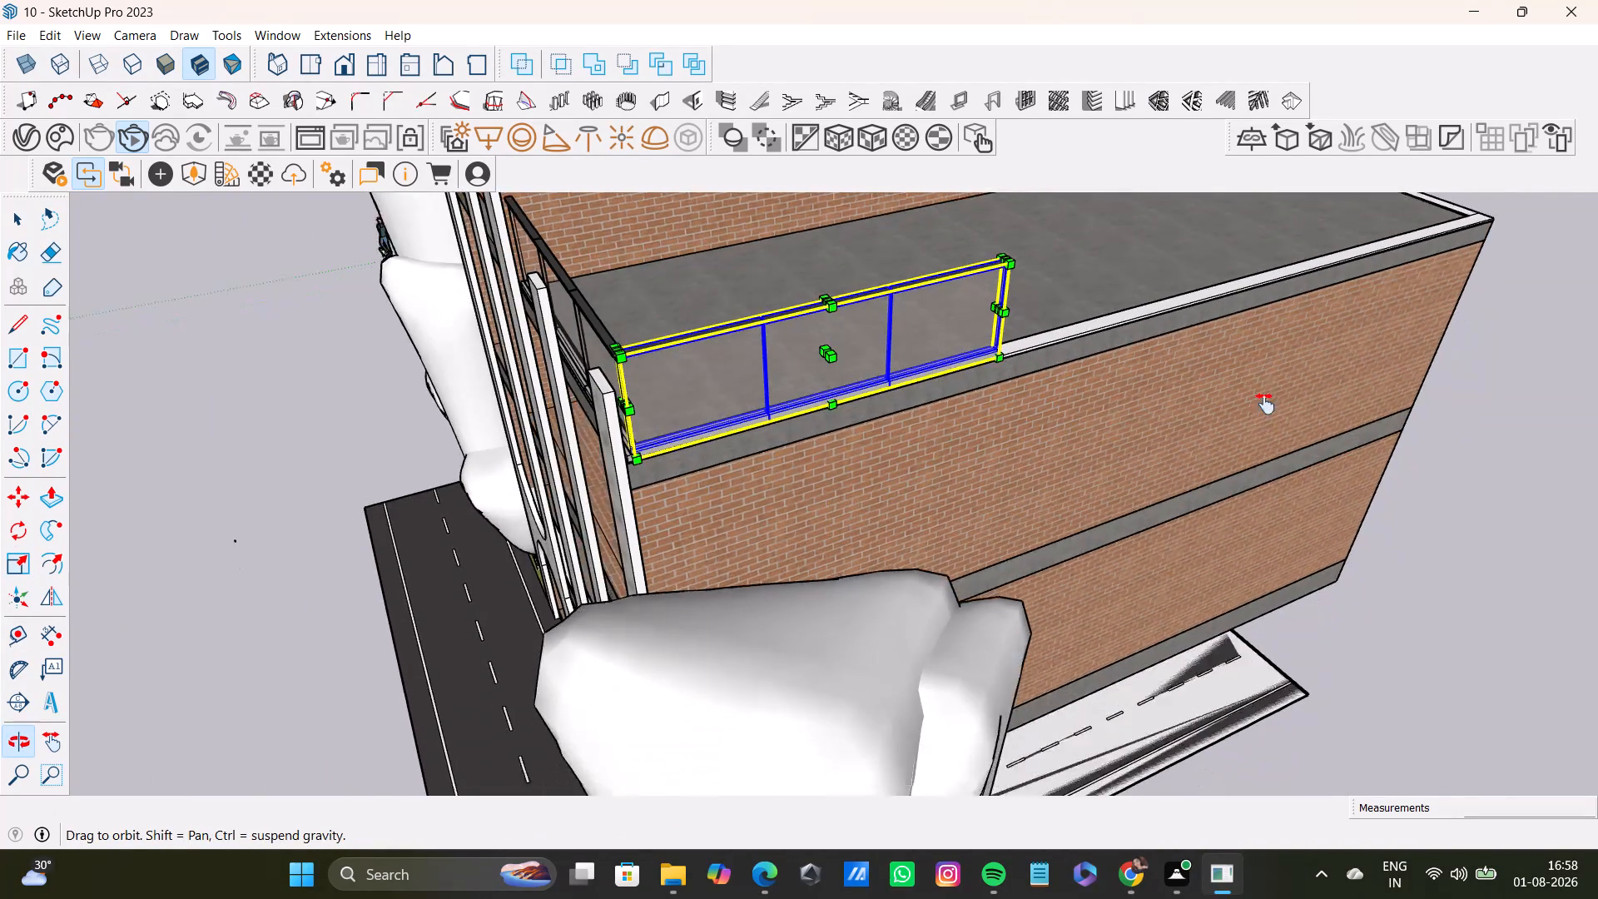
middle_click_drag(1265, 404, 1213, 608, "shift")
middle_click_drag(985, 448, 922, 304)
middle_click_drag(1250, 471, 1139, 474)
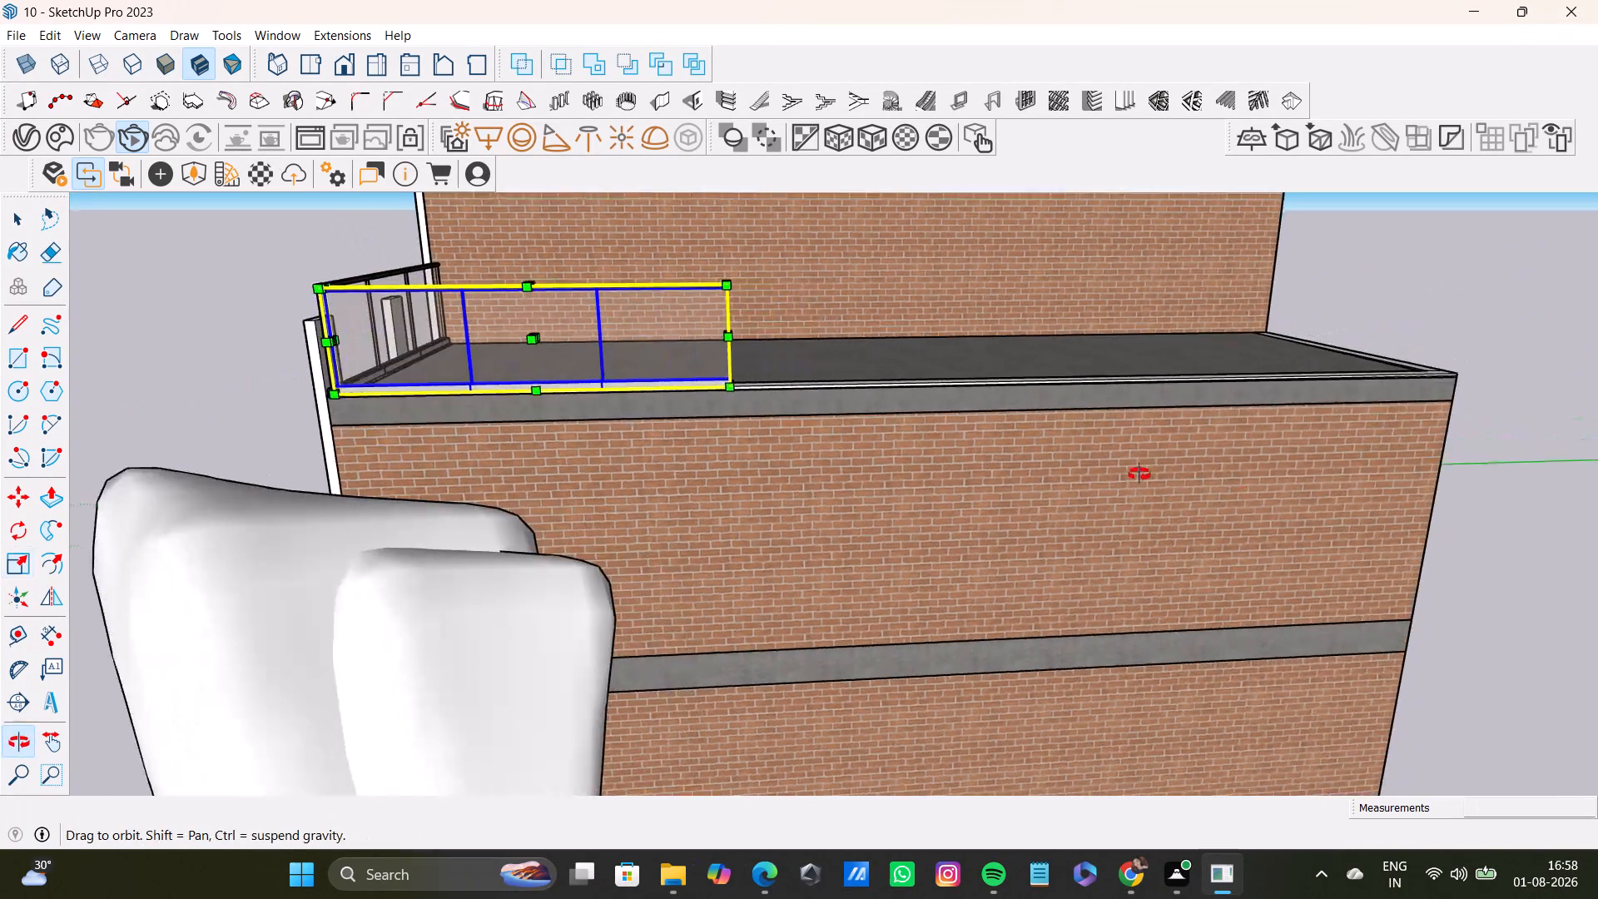
middle_click_drag(1139, 474, 1064, 505)
key("s")
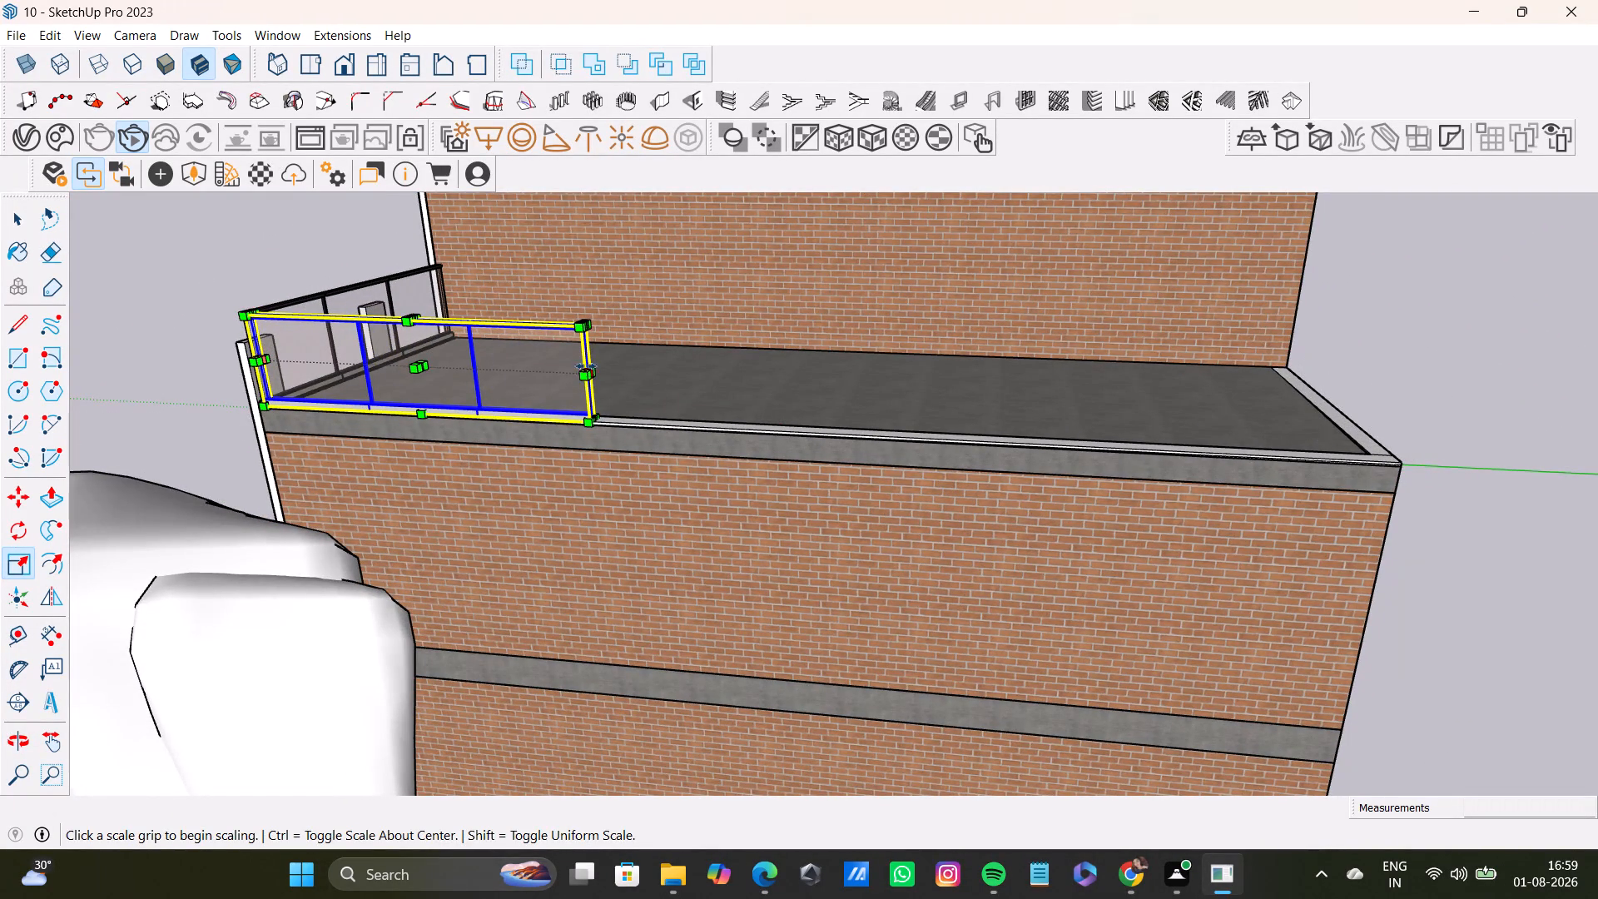
left_click(596, 370)
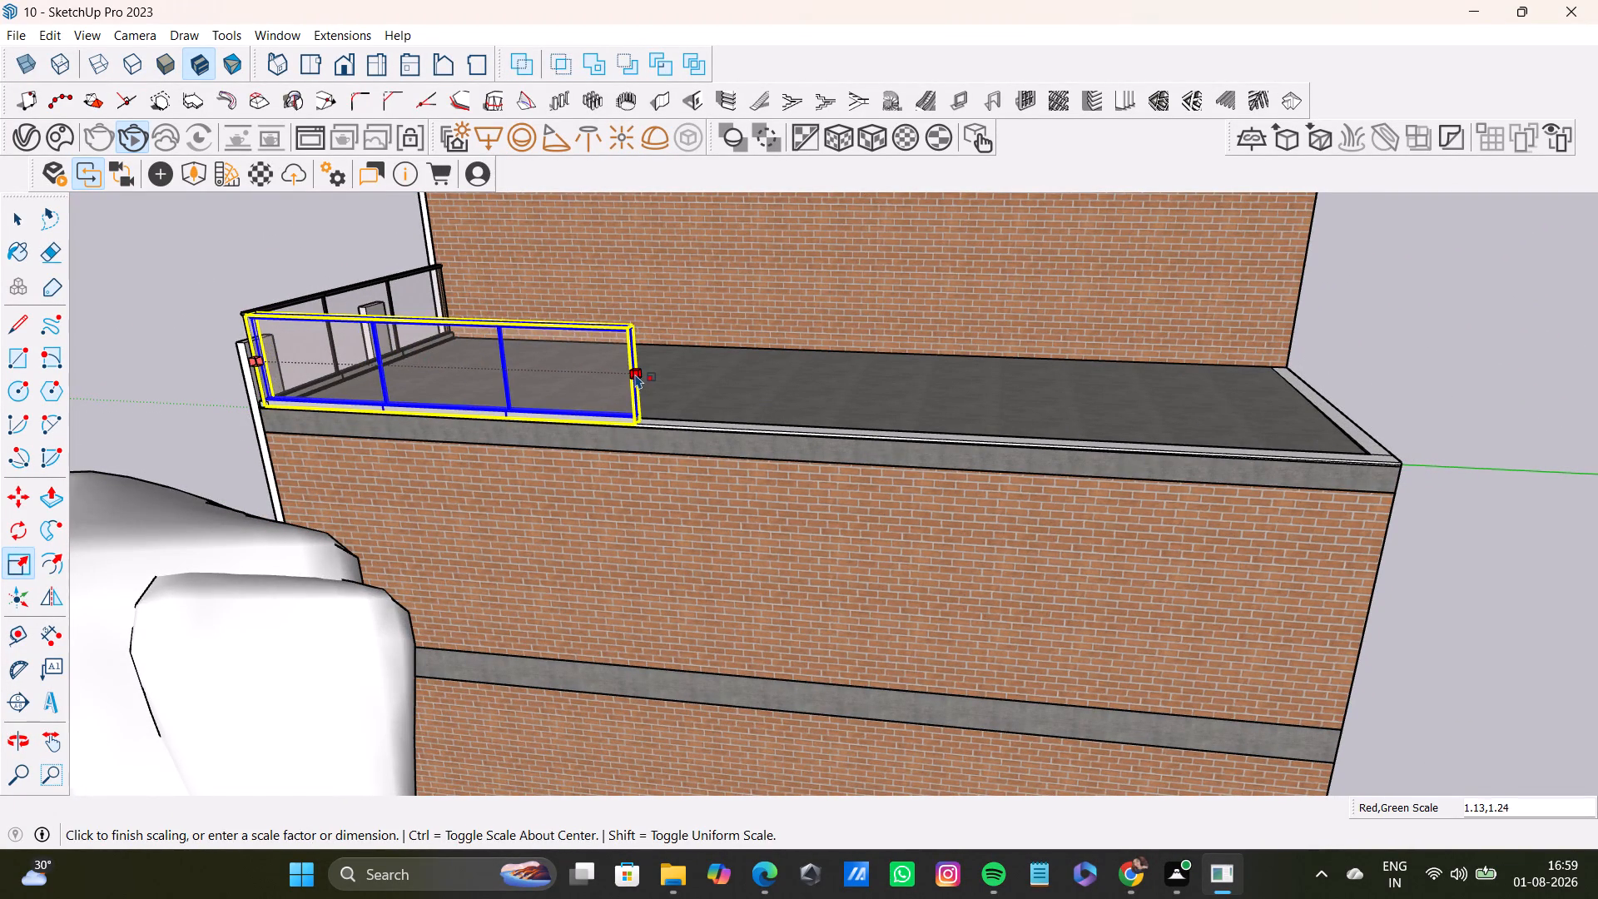
key("space")
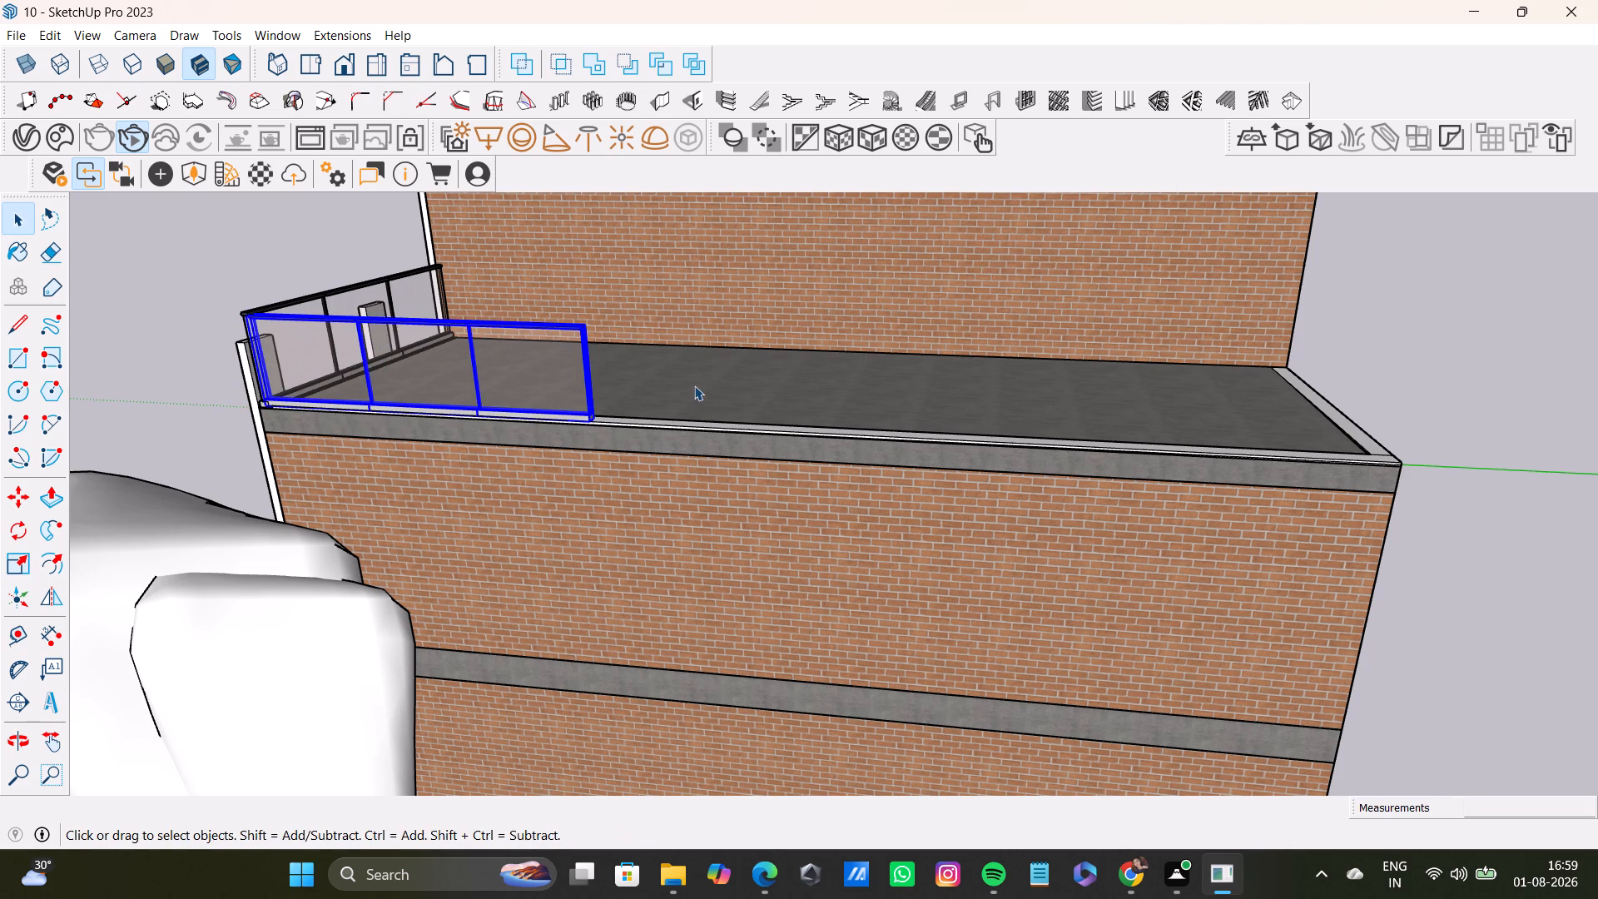
key("s")
left_click(594, 374)
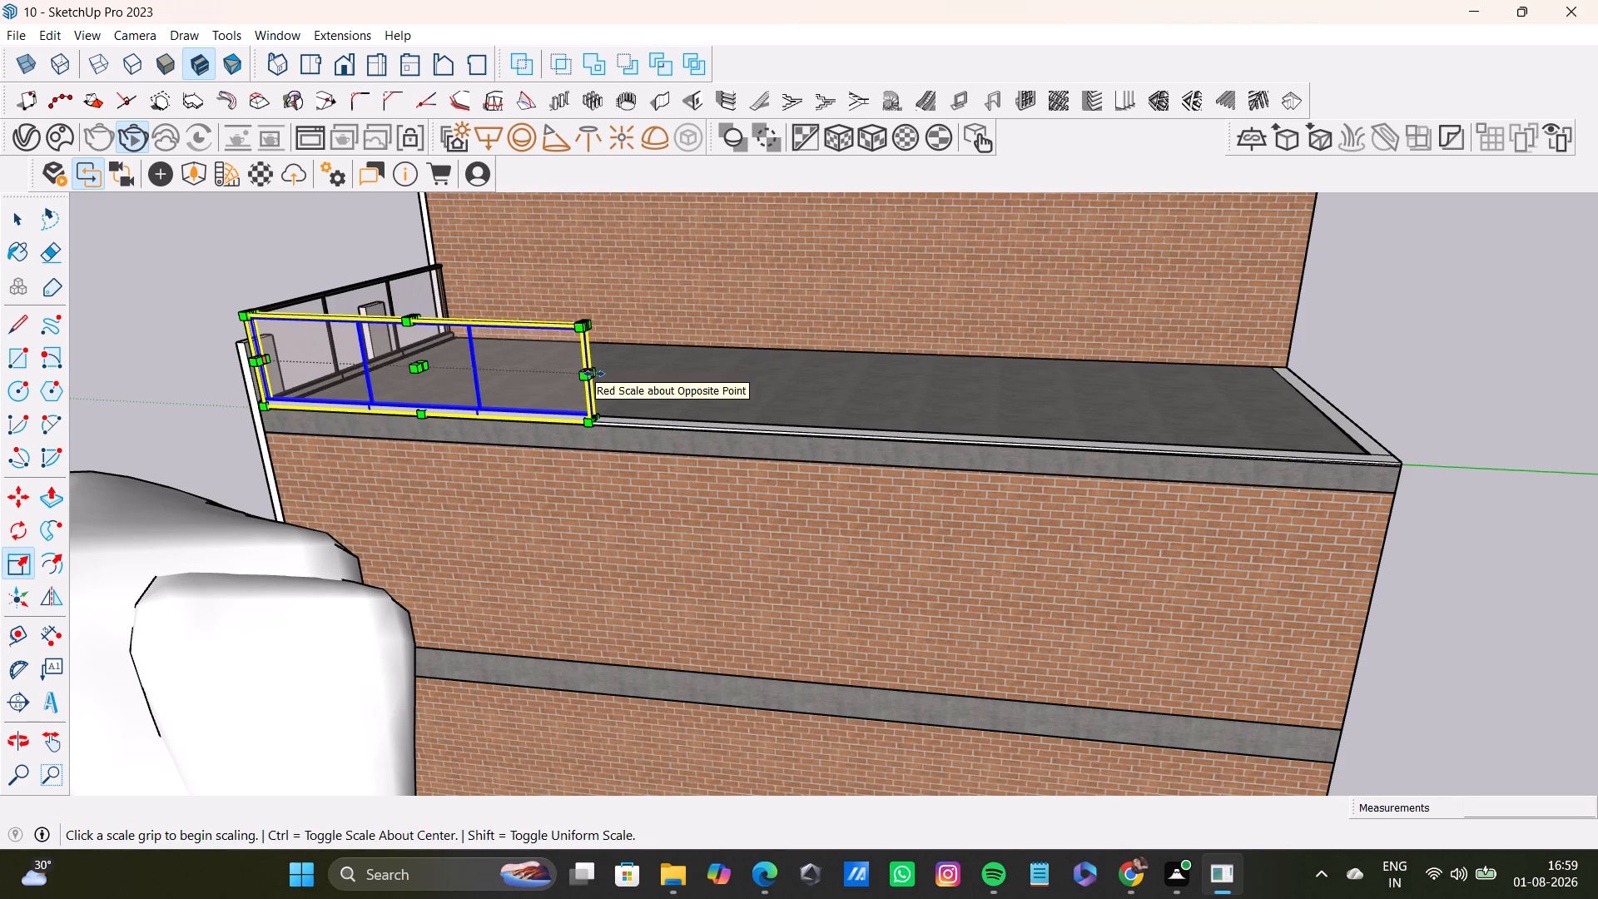
left_click(1390, 462)
key("space")
Copy the front railing about 44' 6 1/4" across the terrace onto the opposite short parapet, then clear the selection.
middle_click_drag(1407, 519, 1198, 591)
left_click(510, 251)
key("m")
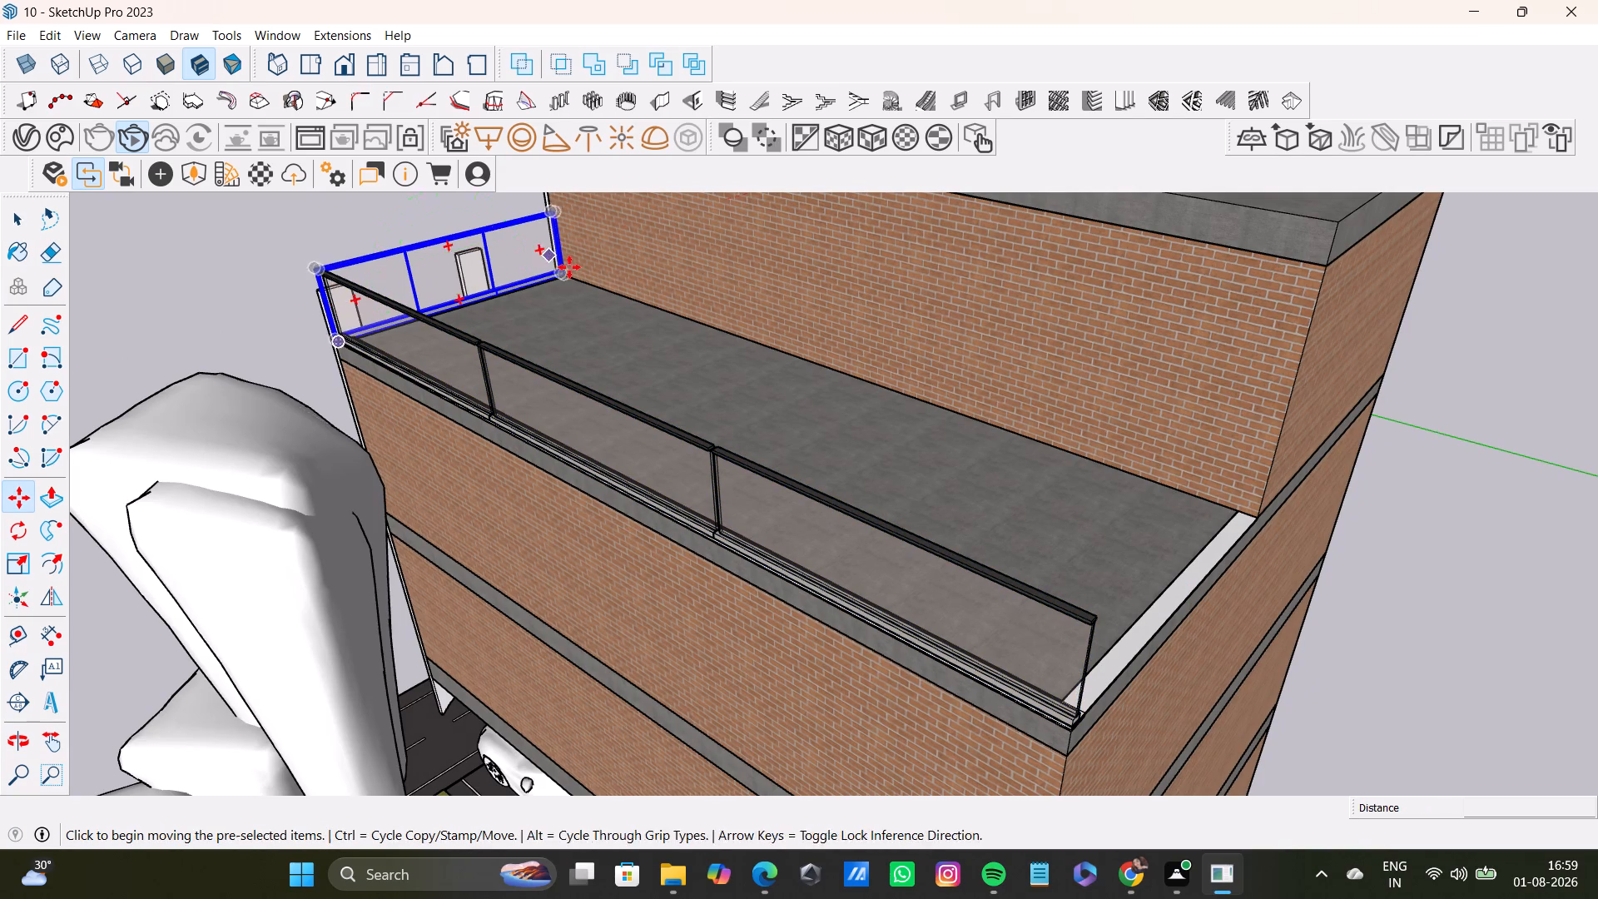
left_click(571, 268)
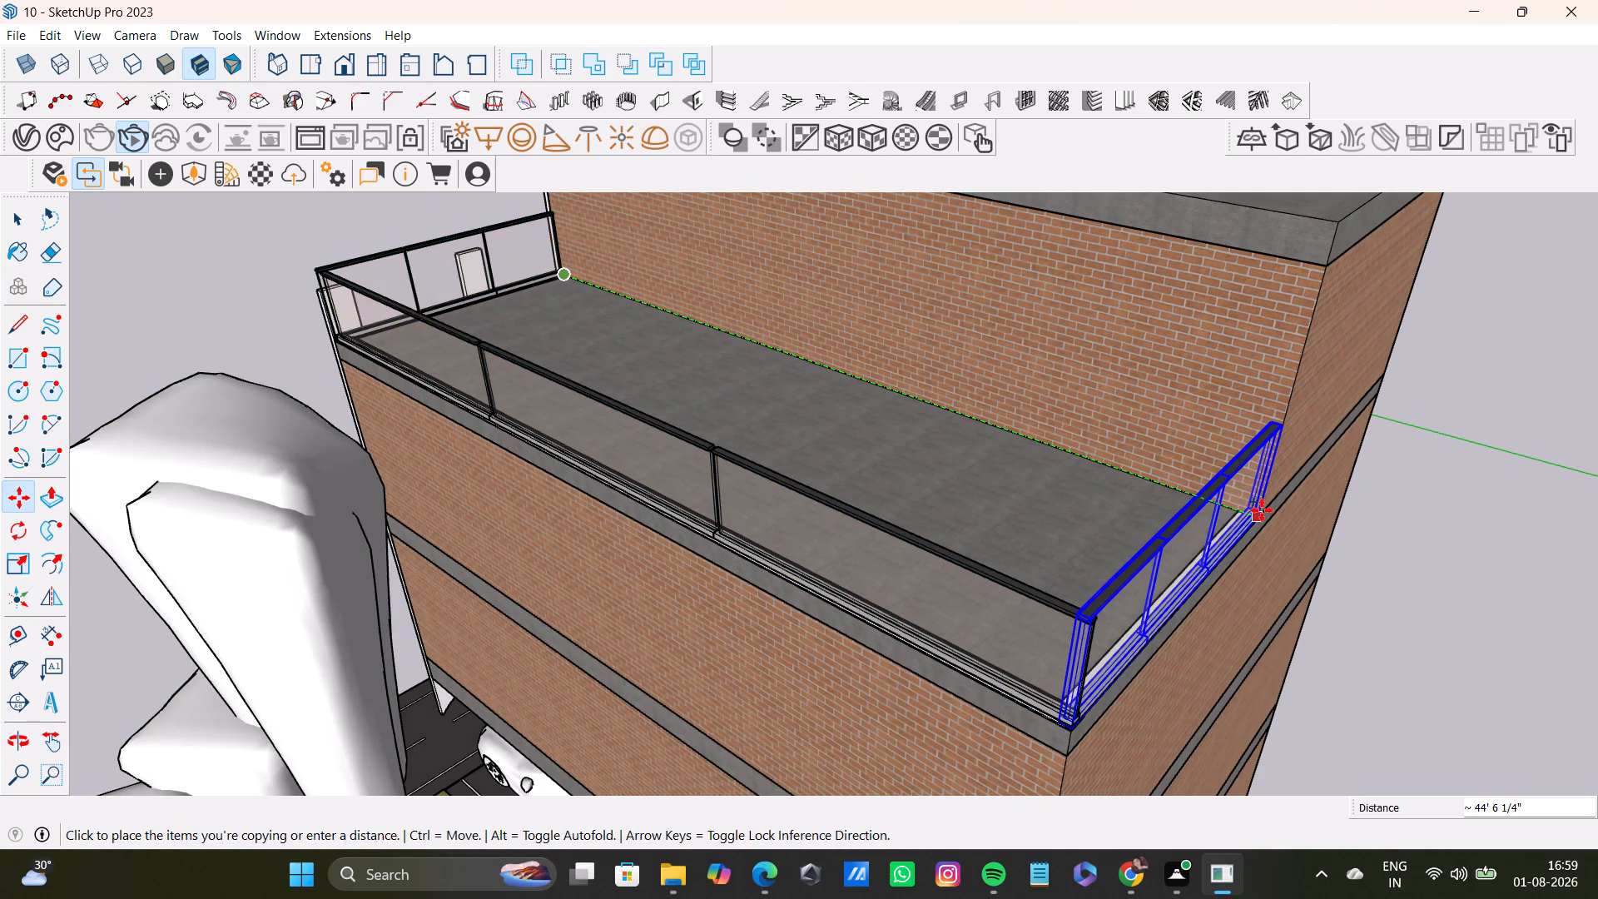
left_click(1262, 510)
middle_click_drag(1302, 589, 1089, 558)
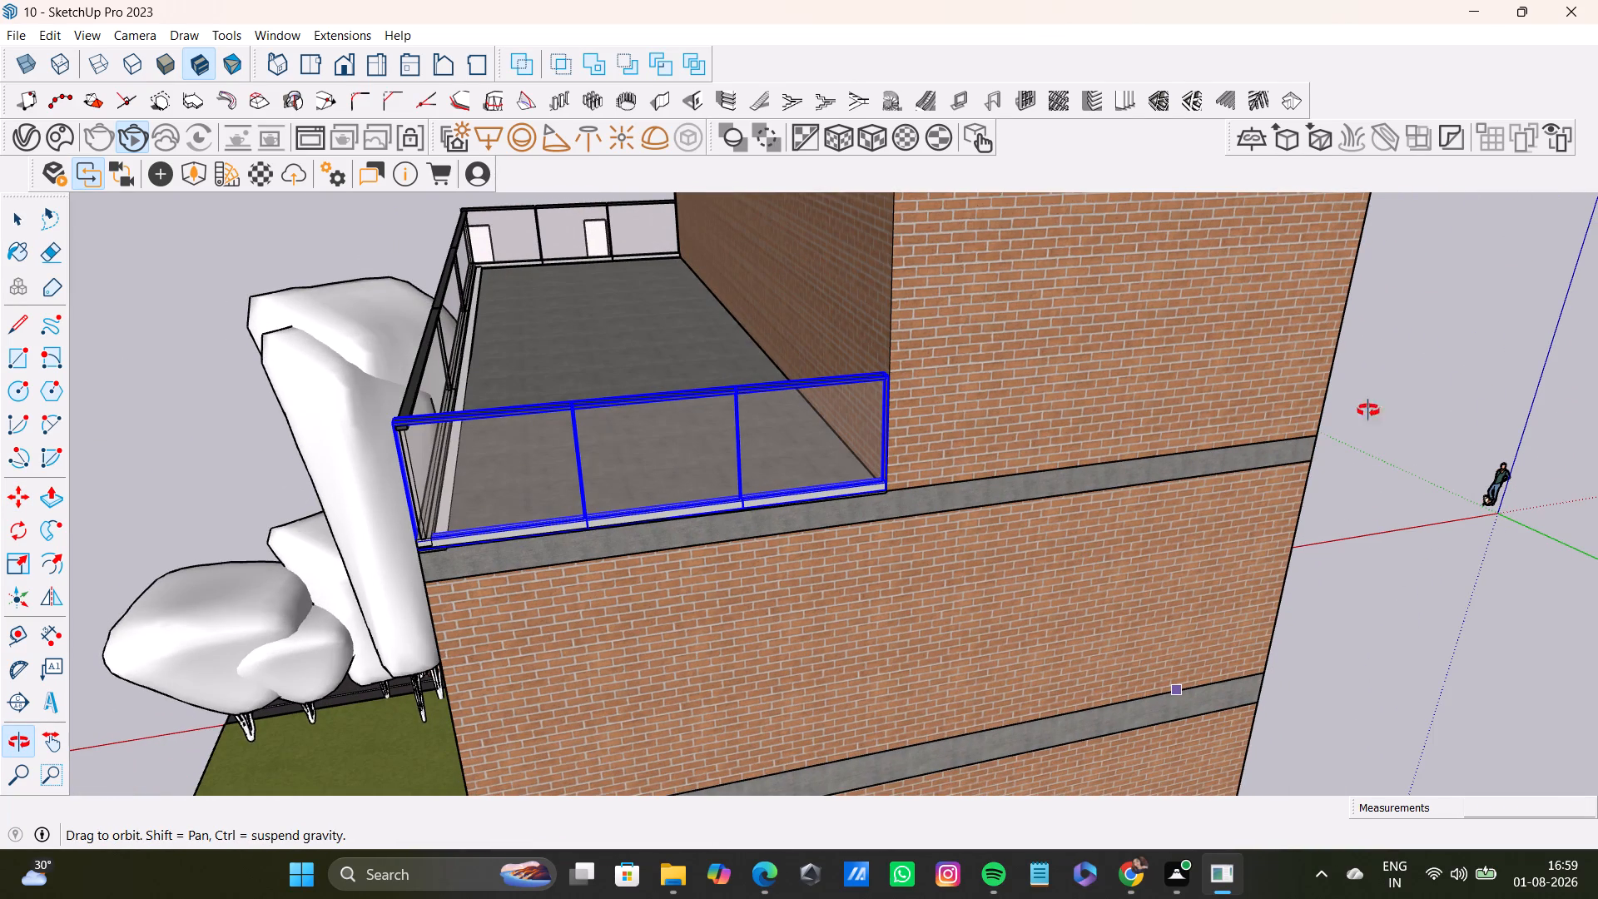
key("space")
left_click(1445, 372)
key("space")
left_click(1407, 524)
left_click(1416, 609)
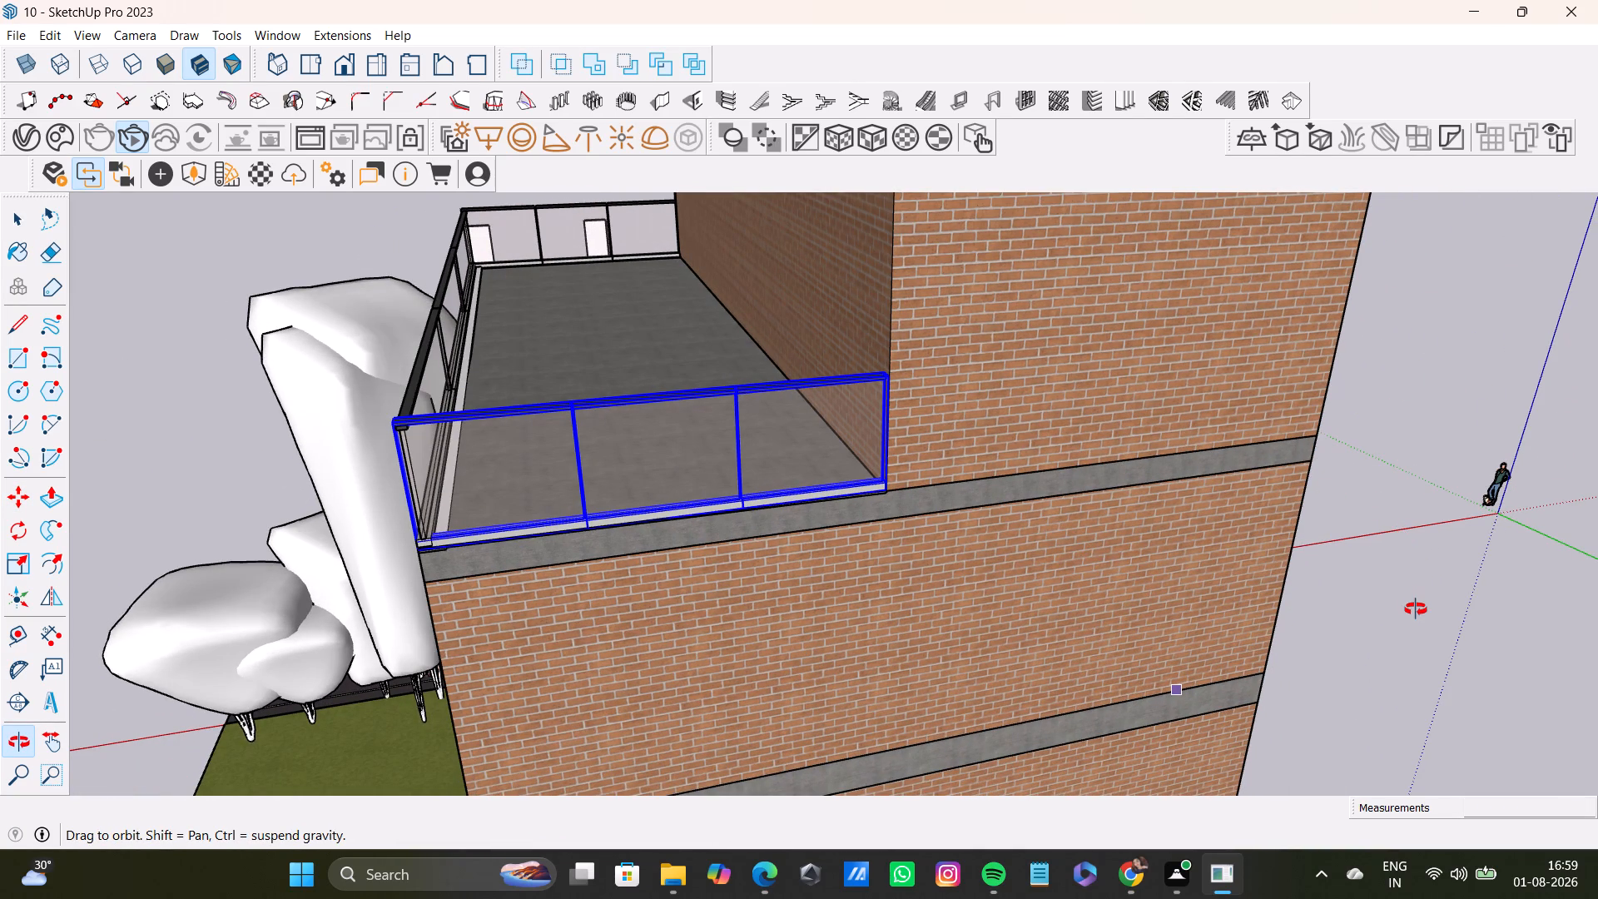
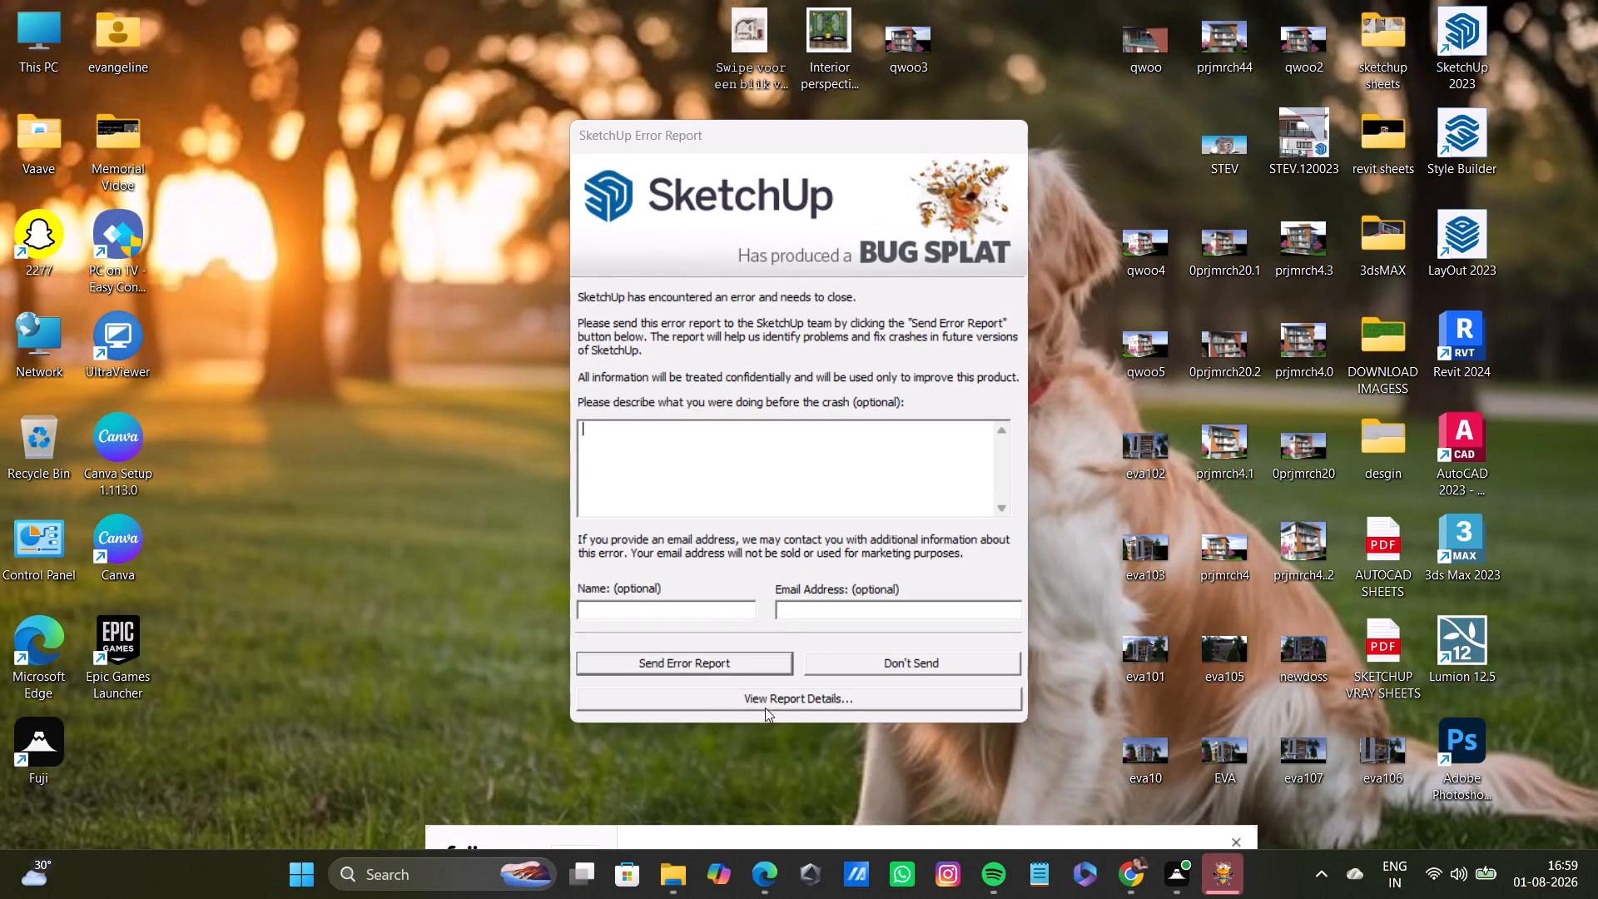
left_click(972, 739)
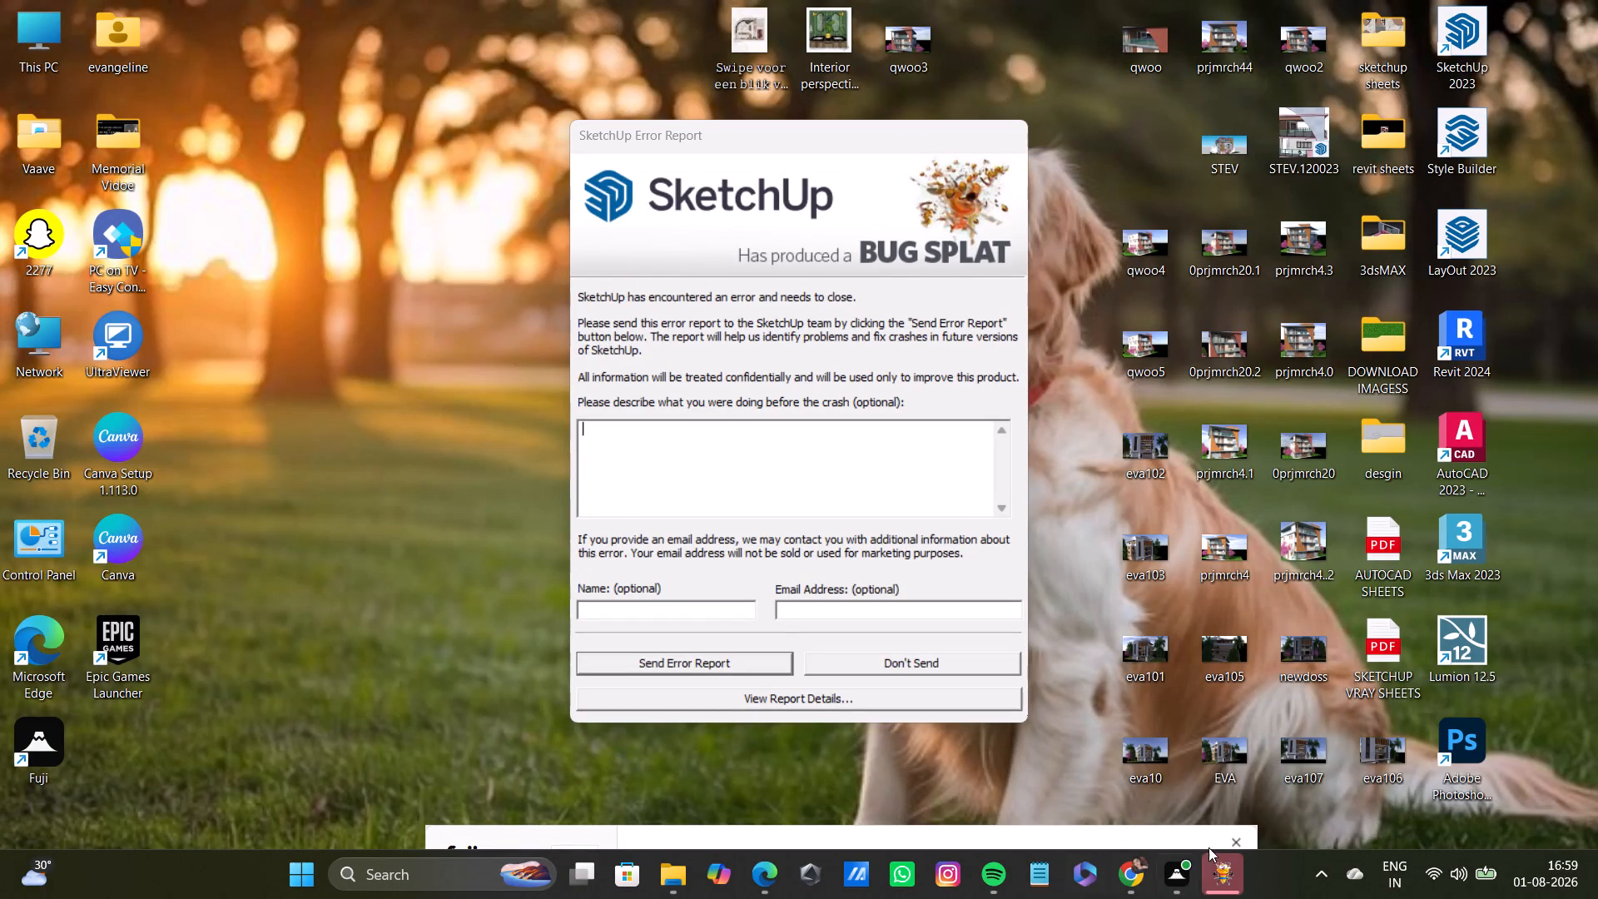
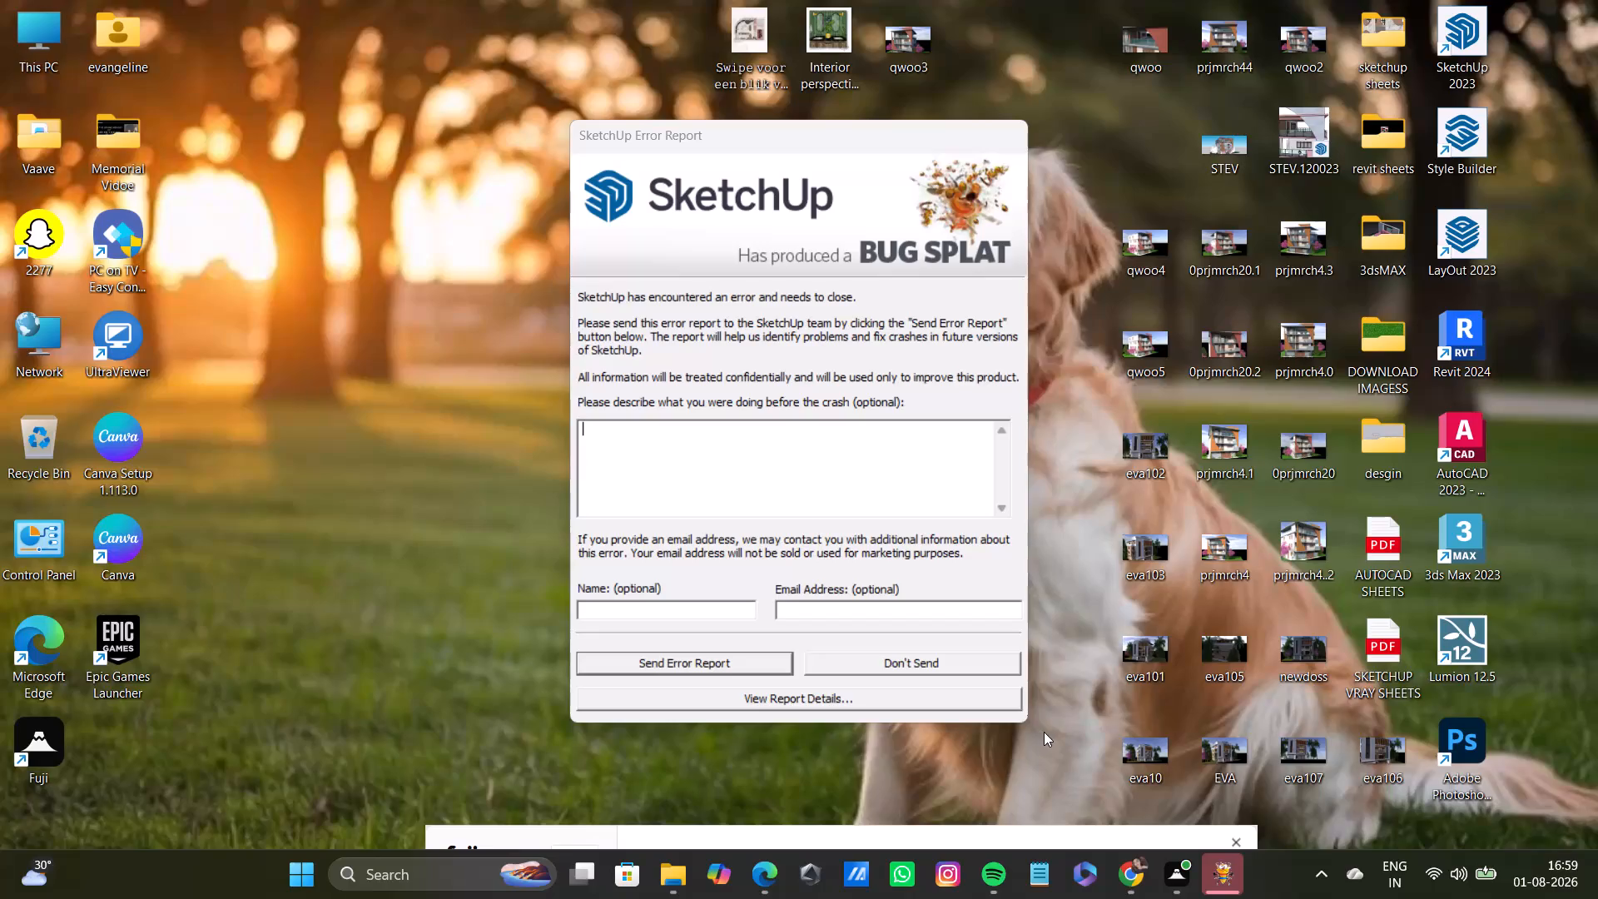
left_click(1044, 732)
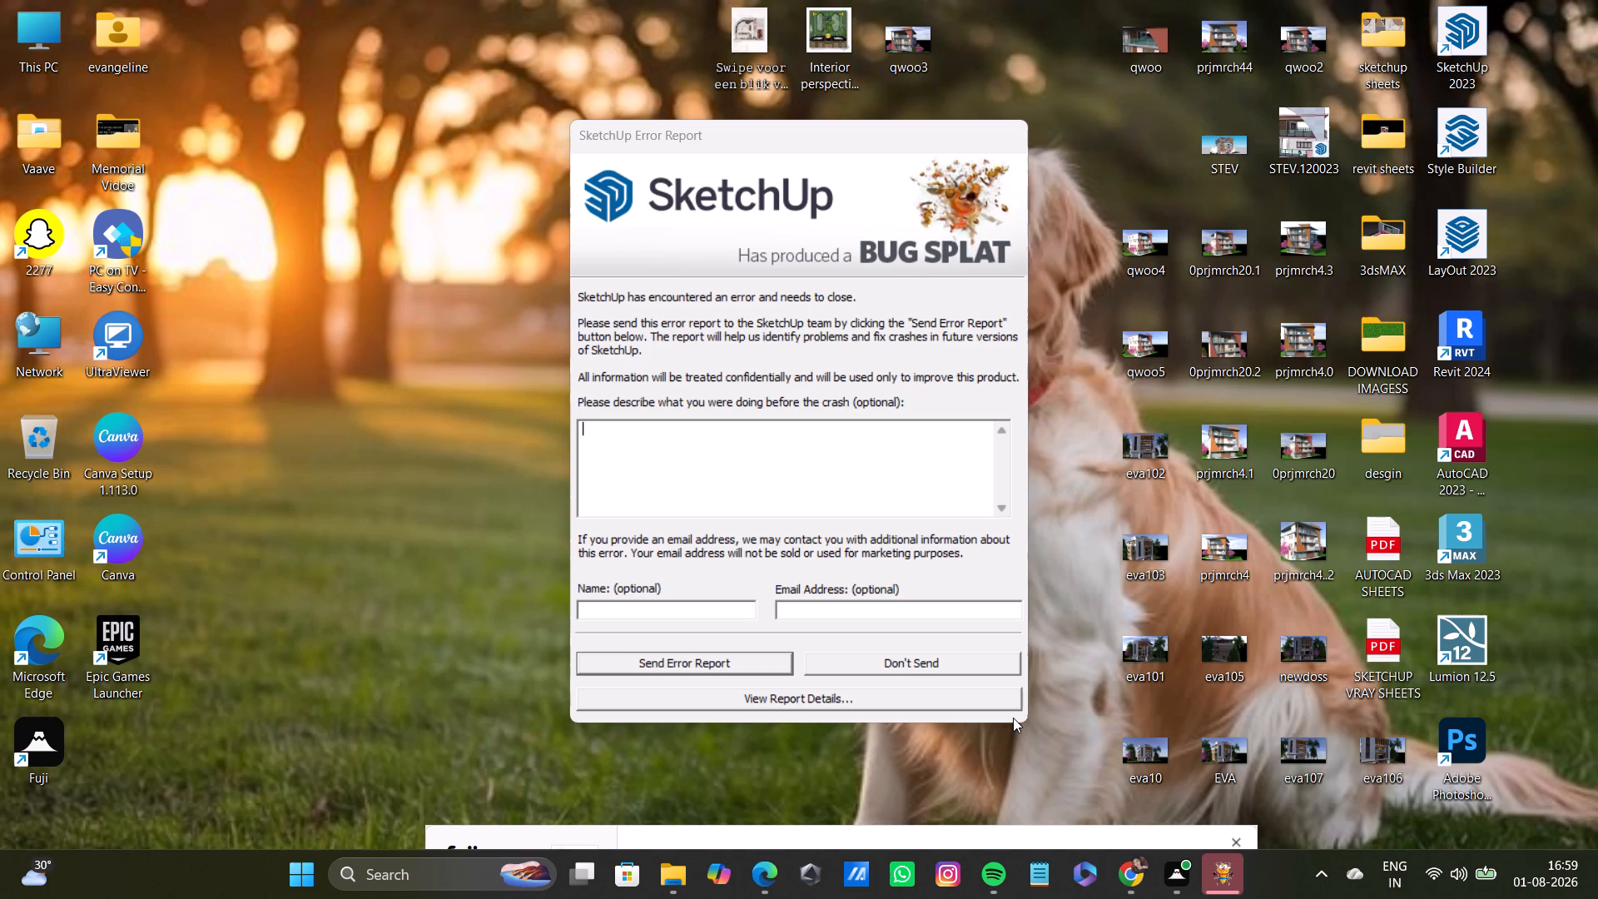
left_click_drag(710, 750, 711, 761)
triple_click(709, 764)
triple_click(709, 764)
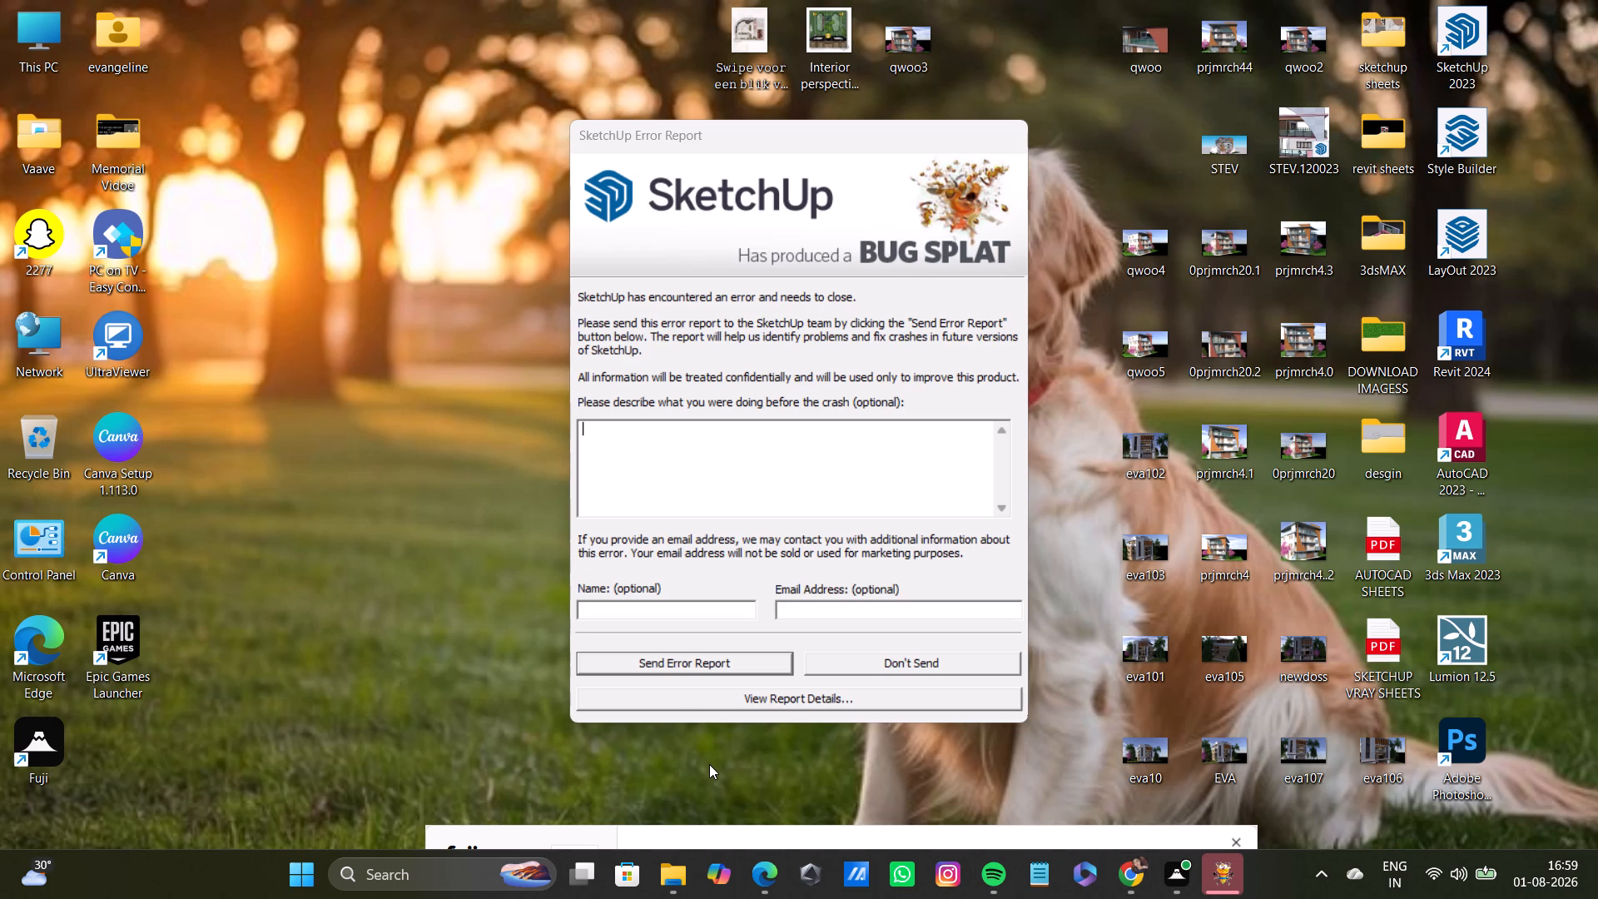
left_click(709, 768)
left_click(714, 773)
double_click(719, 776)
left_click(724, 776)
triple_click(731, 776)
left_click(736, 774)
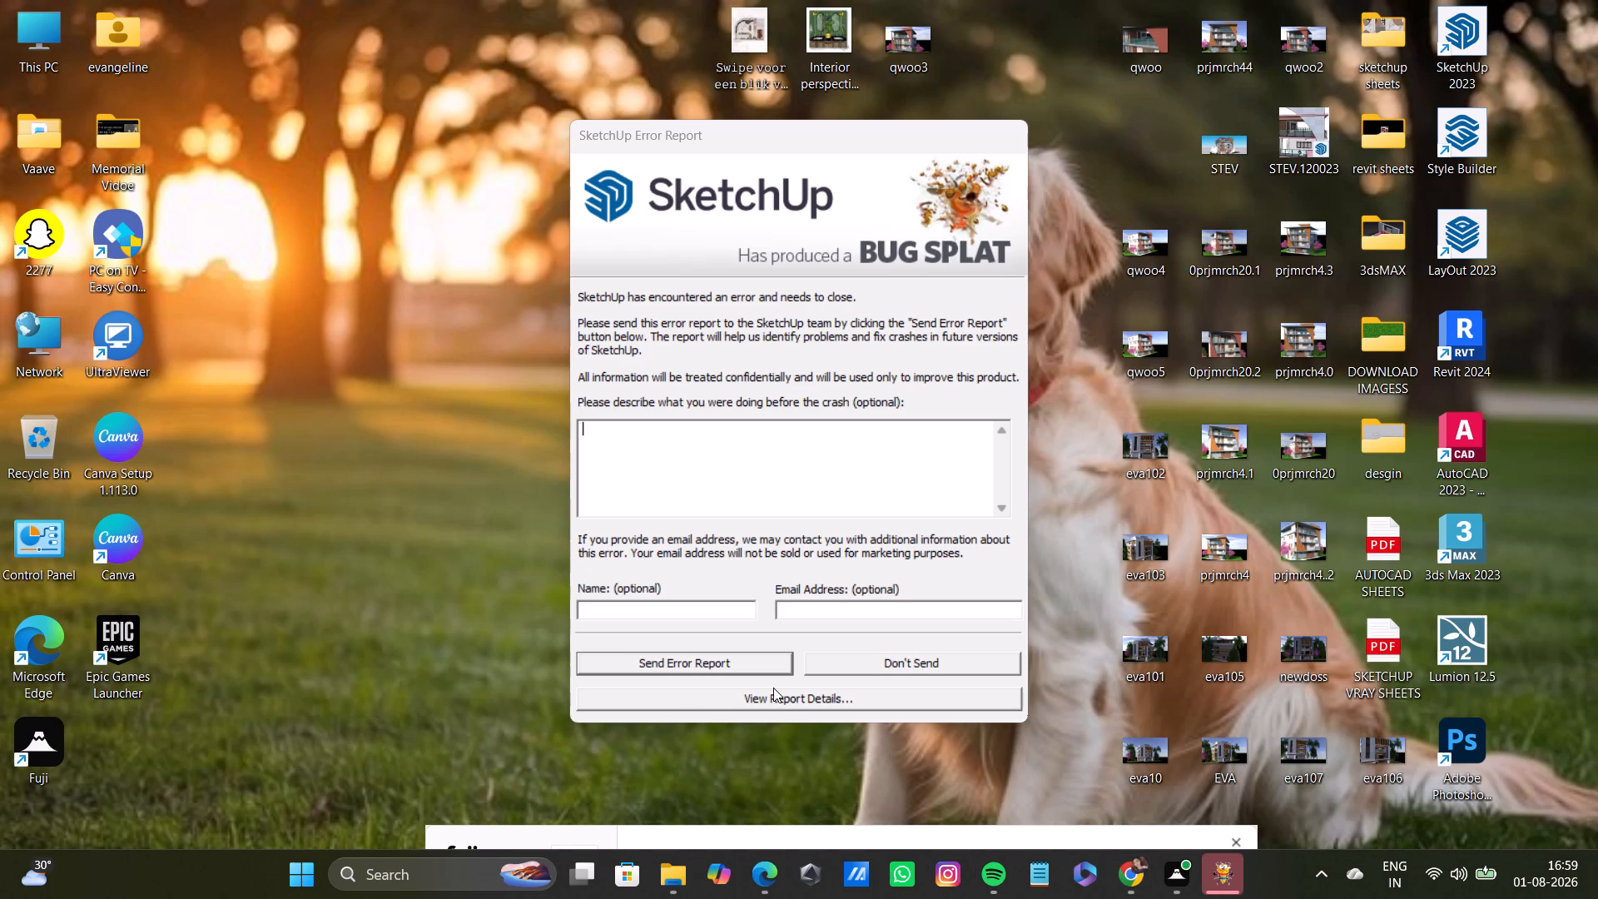
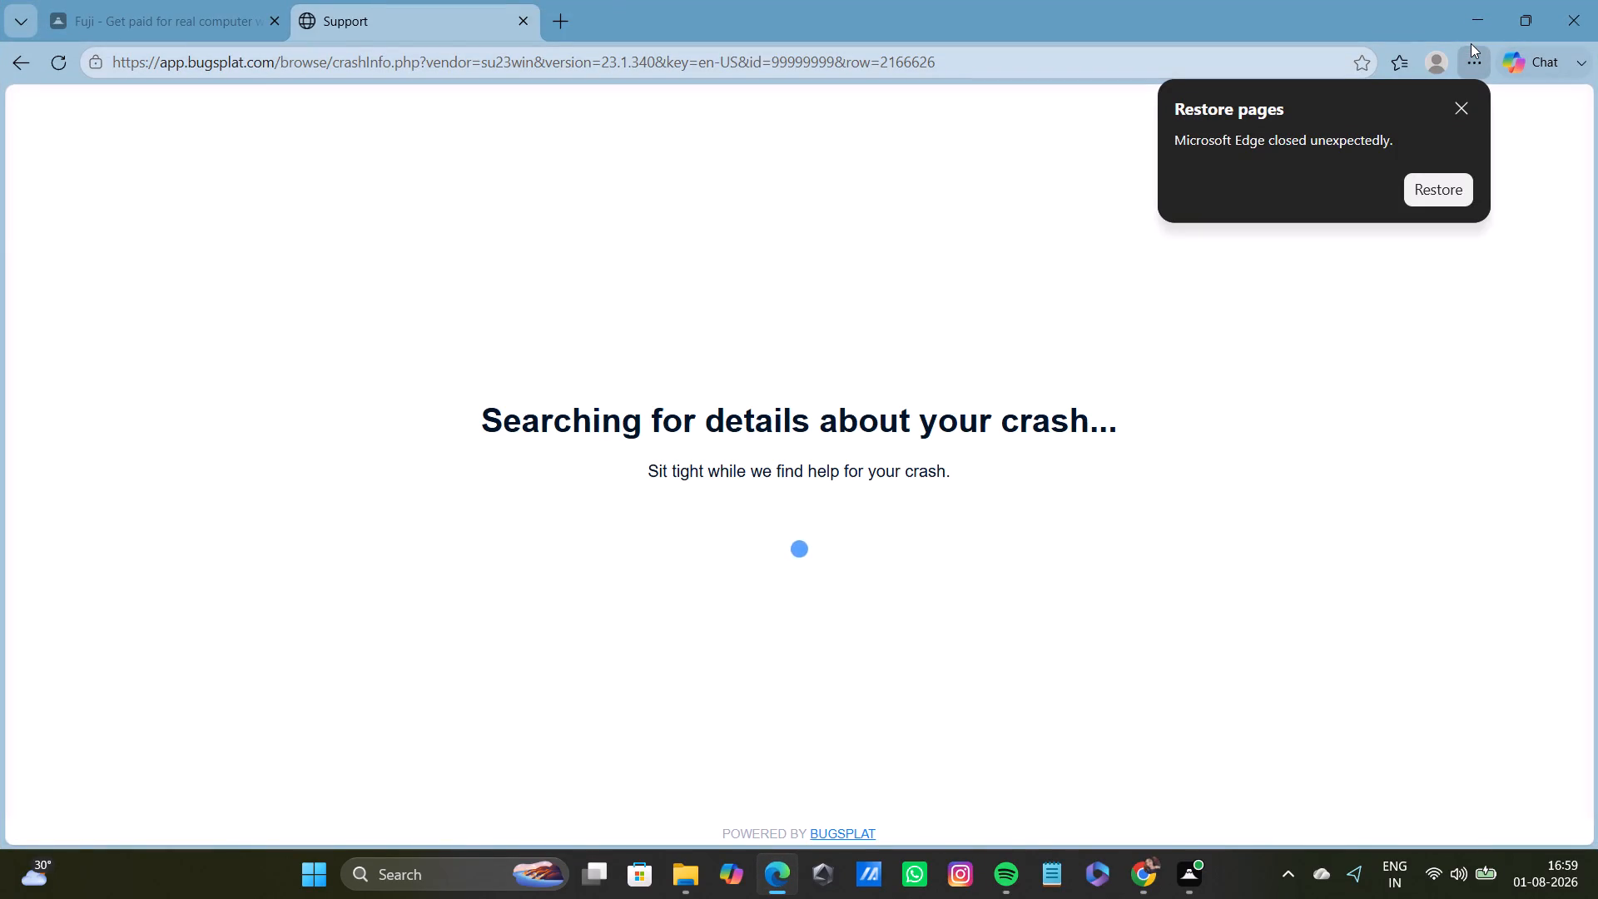
Dismiss the crash report page and open the recovered model 10 from SketchUp's recent files.
left_click(1592, 0)
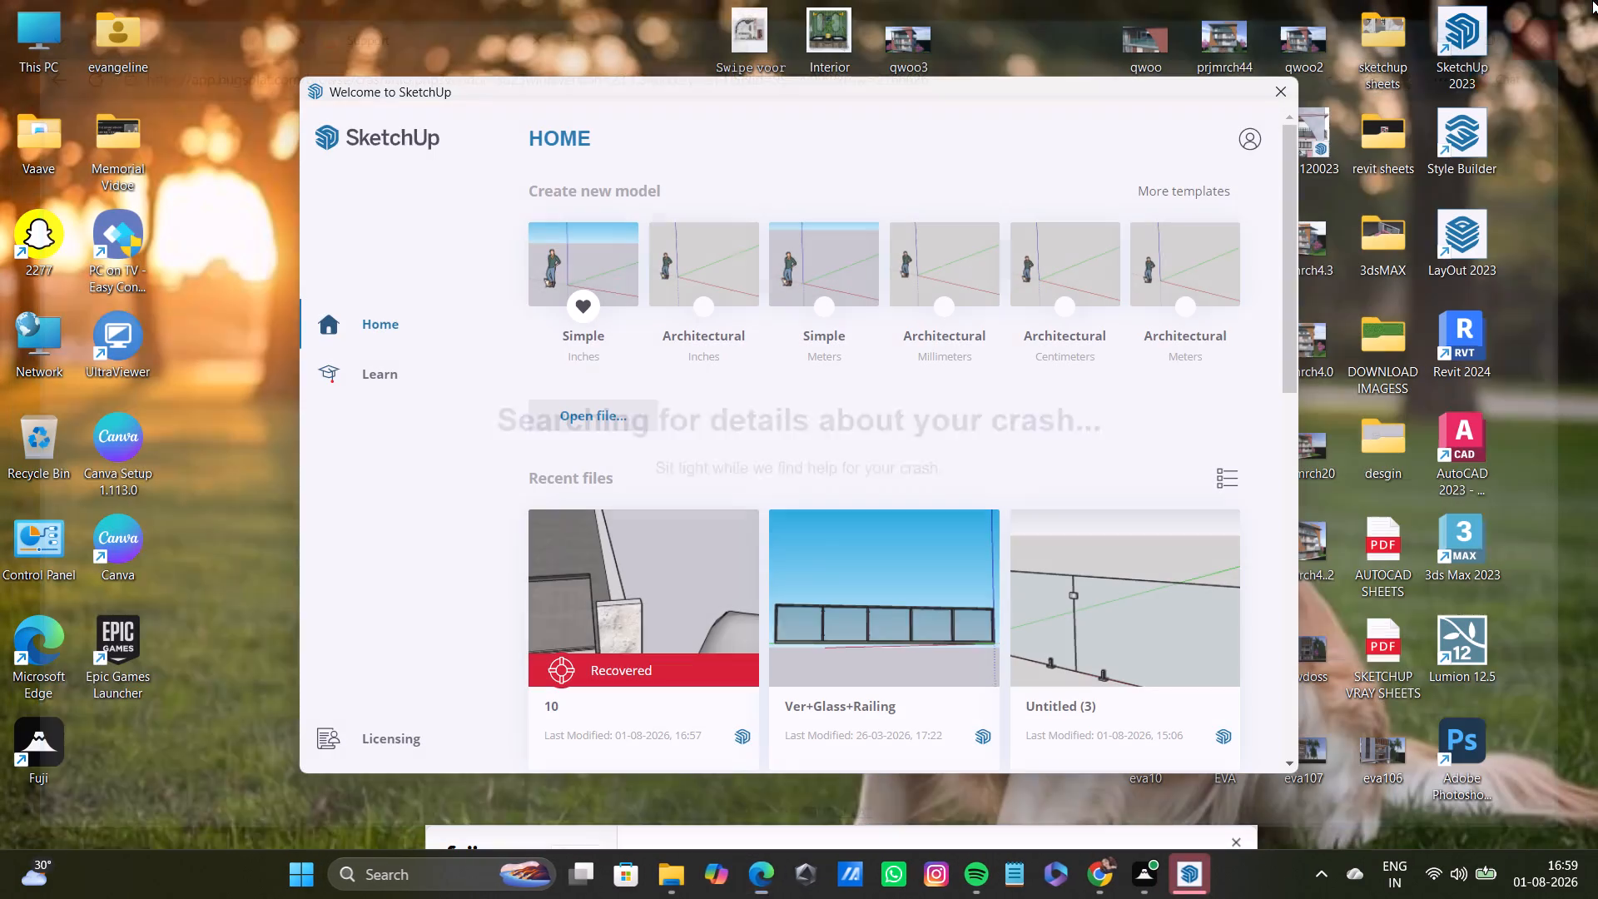
left_click(658, 664)
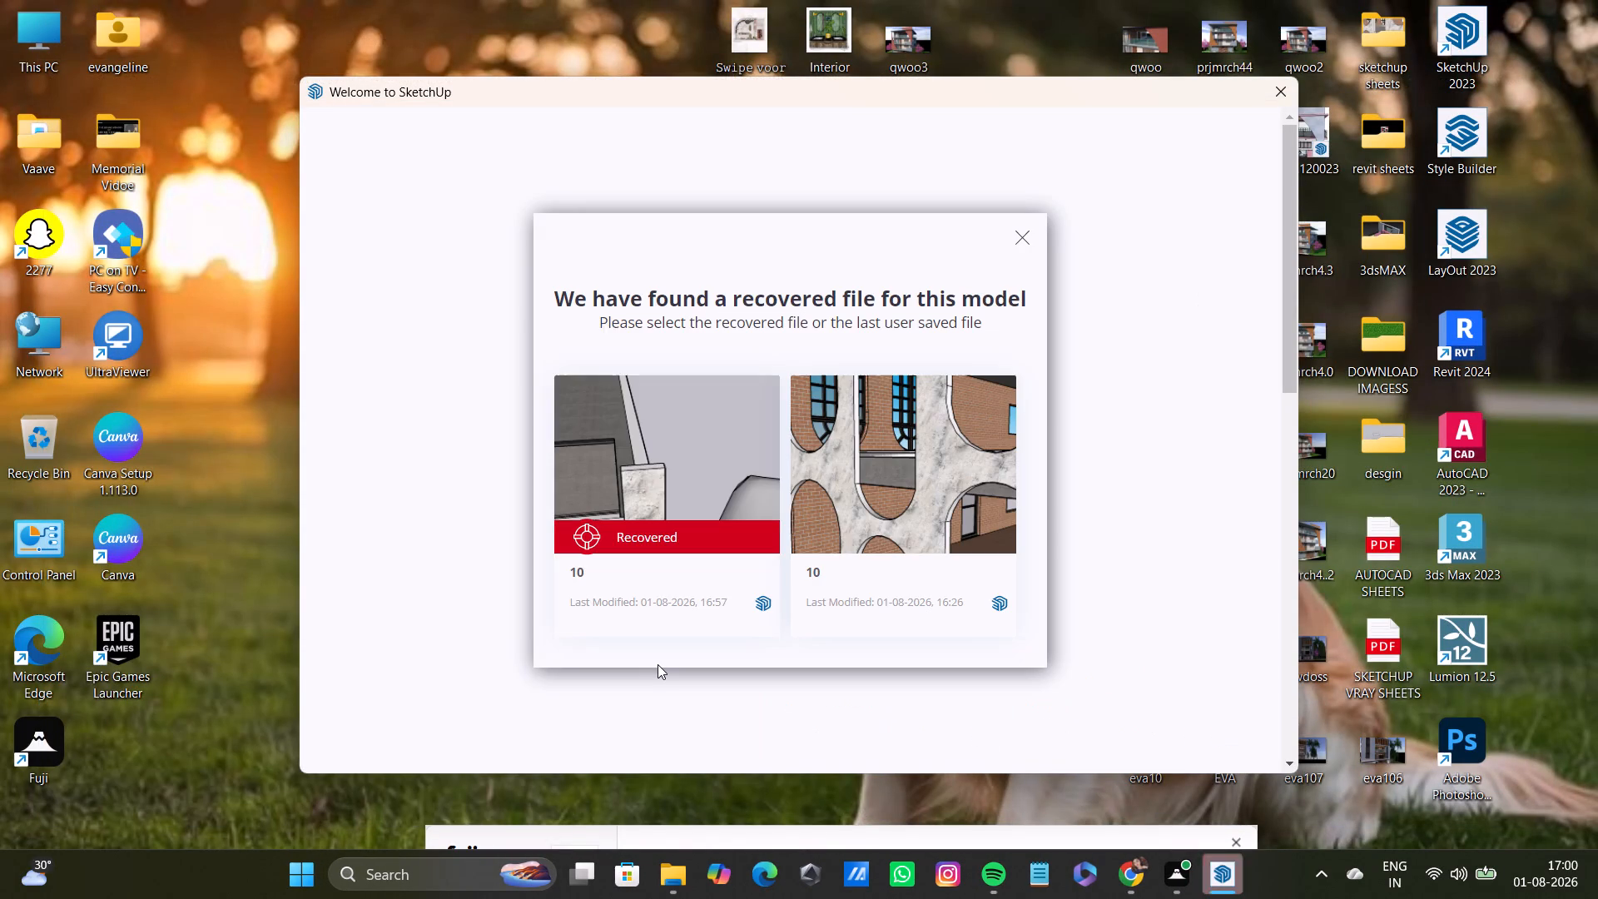
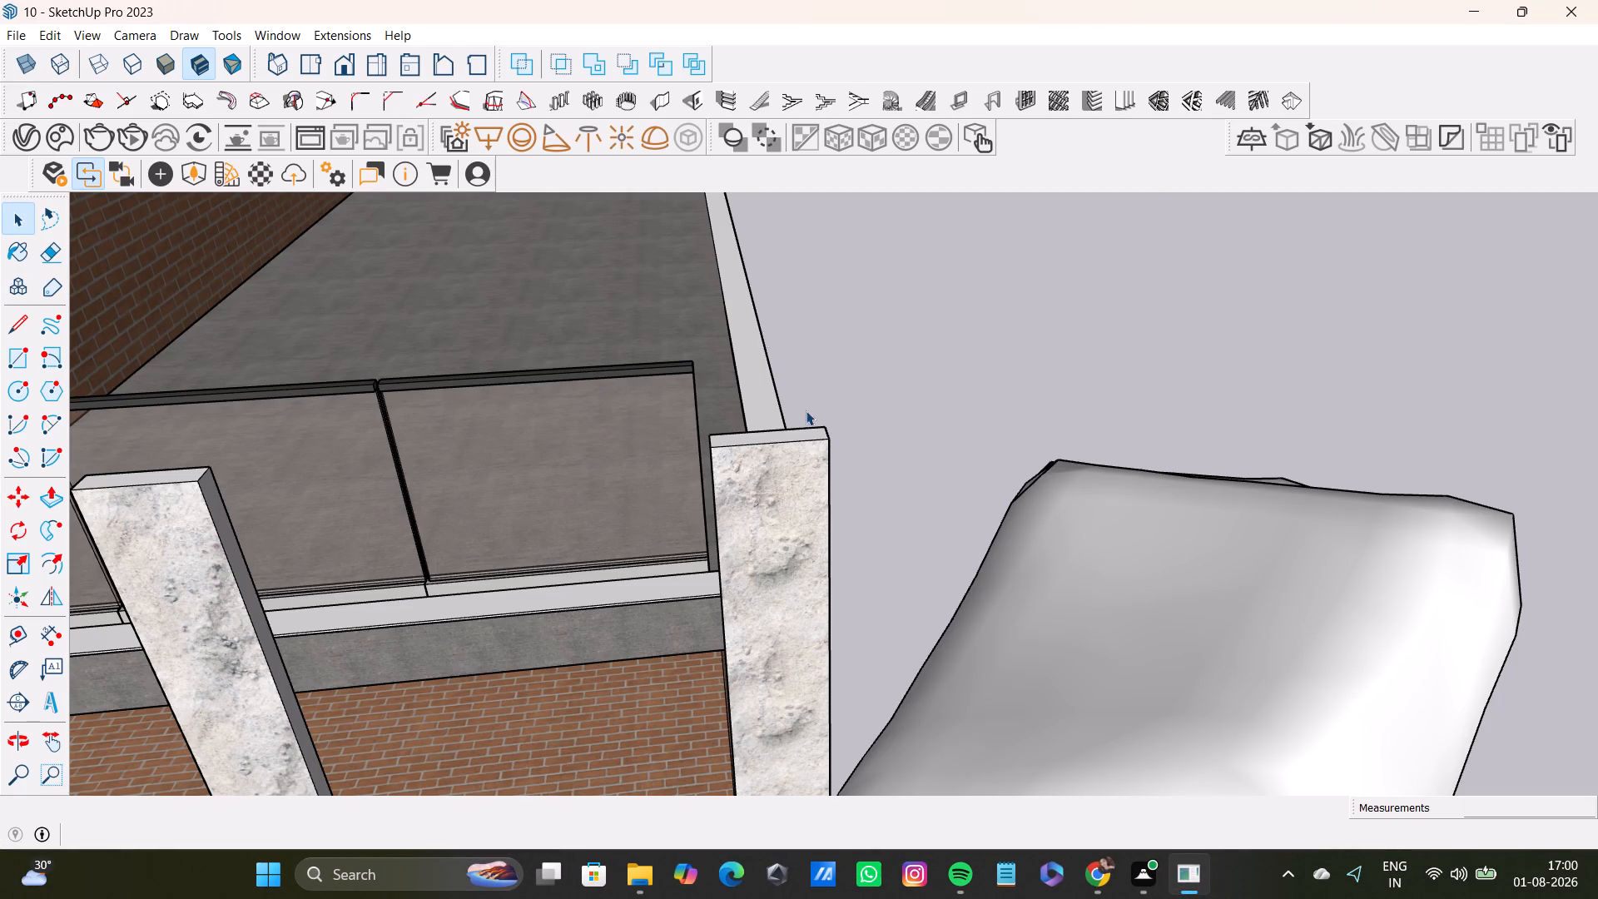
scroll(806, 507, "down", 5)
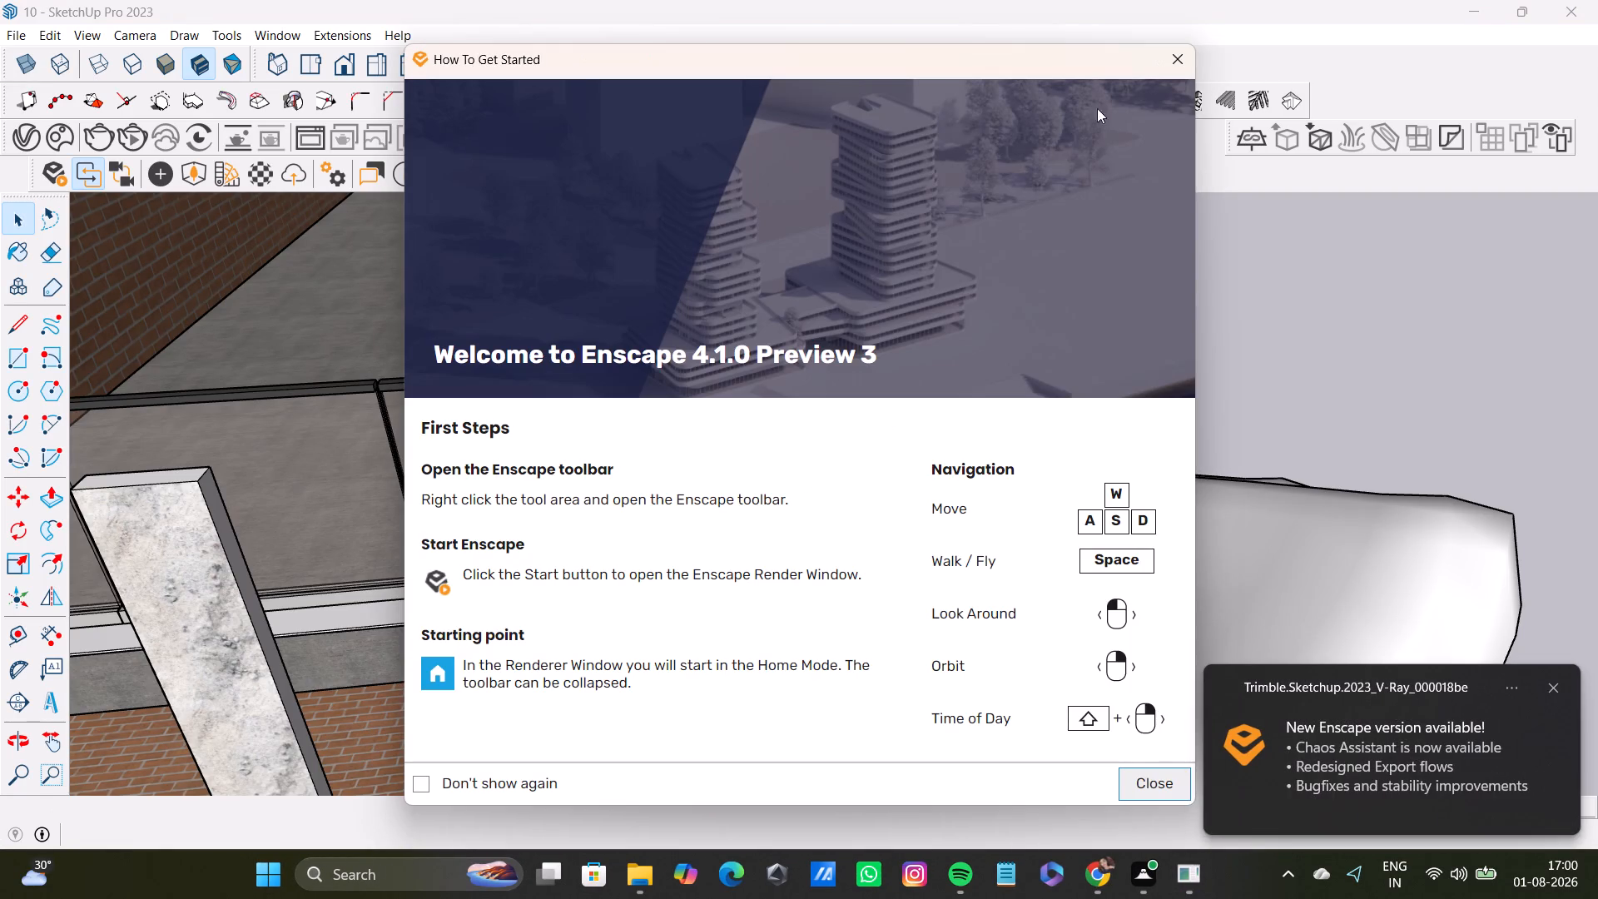
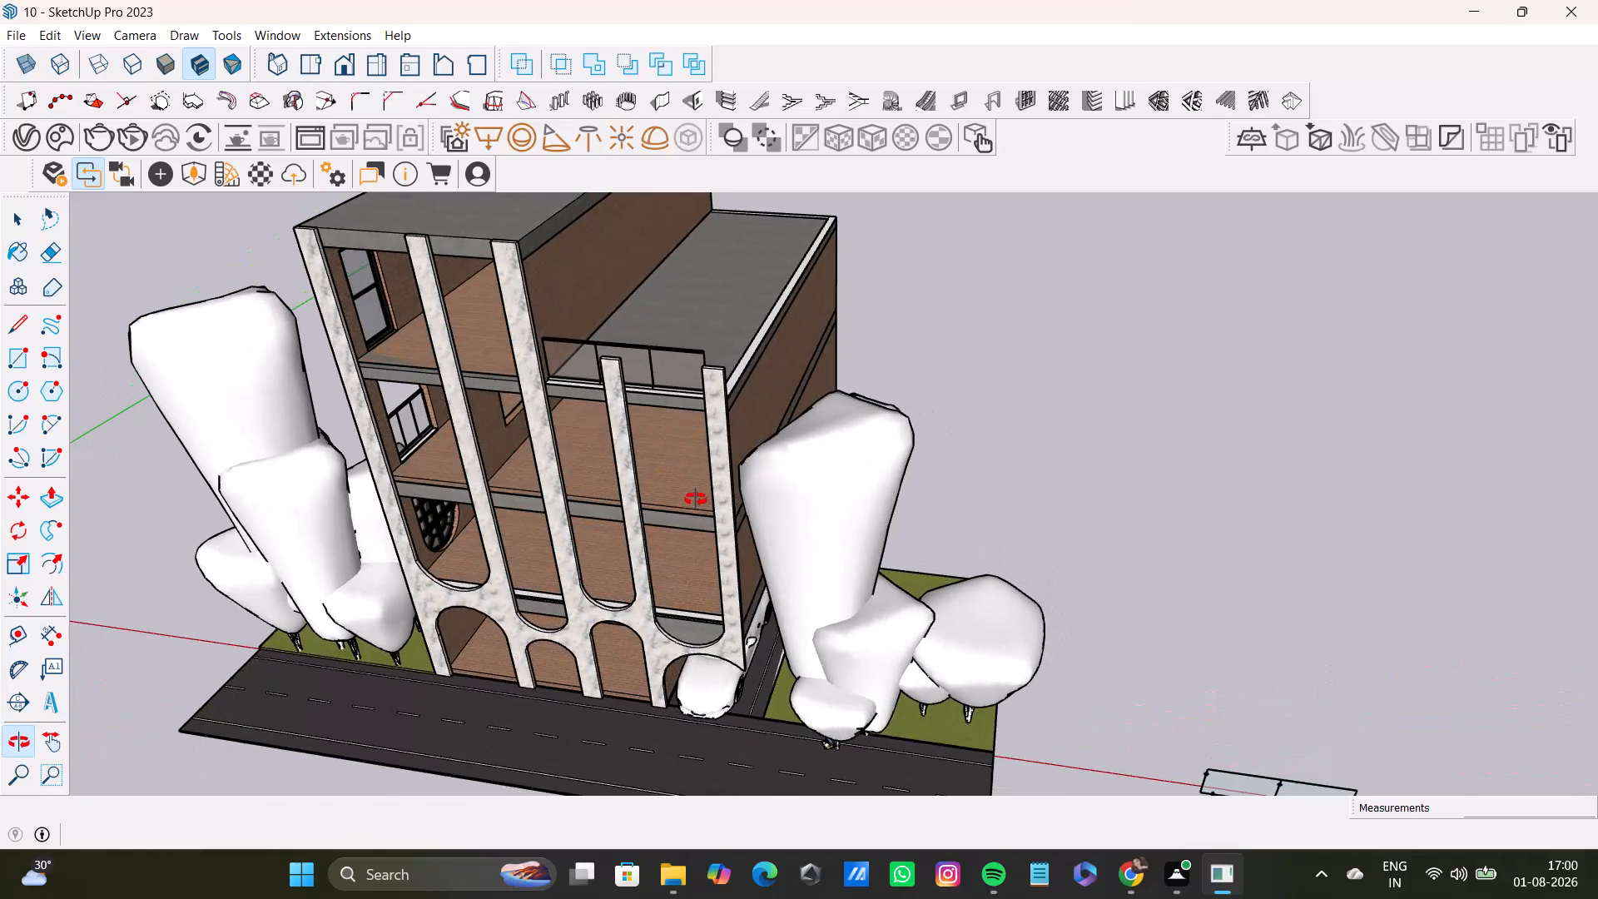
Save the model as a new SketchUp file named 10.5 in the sketchup sheets folder.
key("ctrl+s")
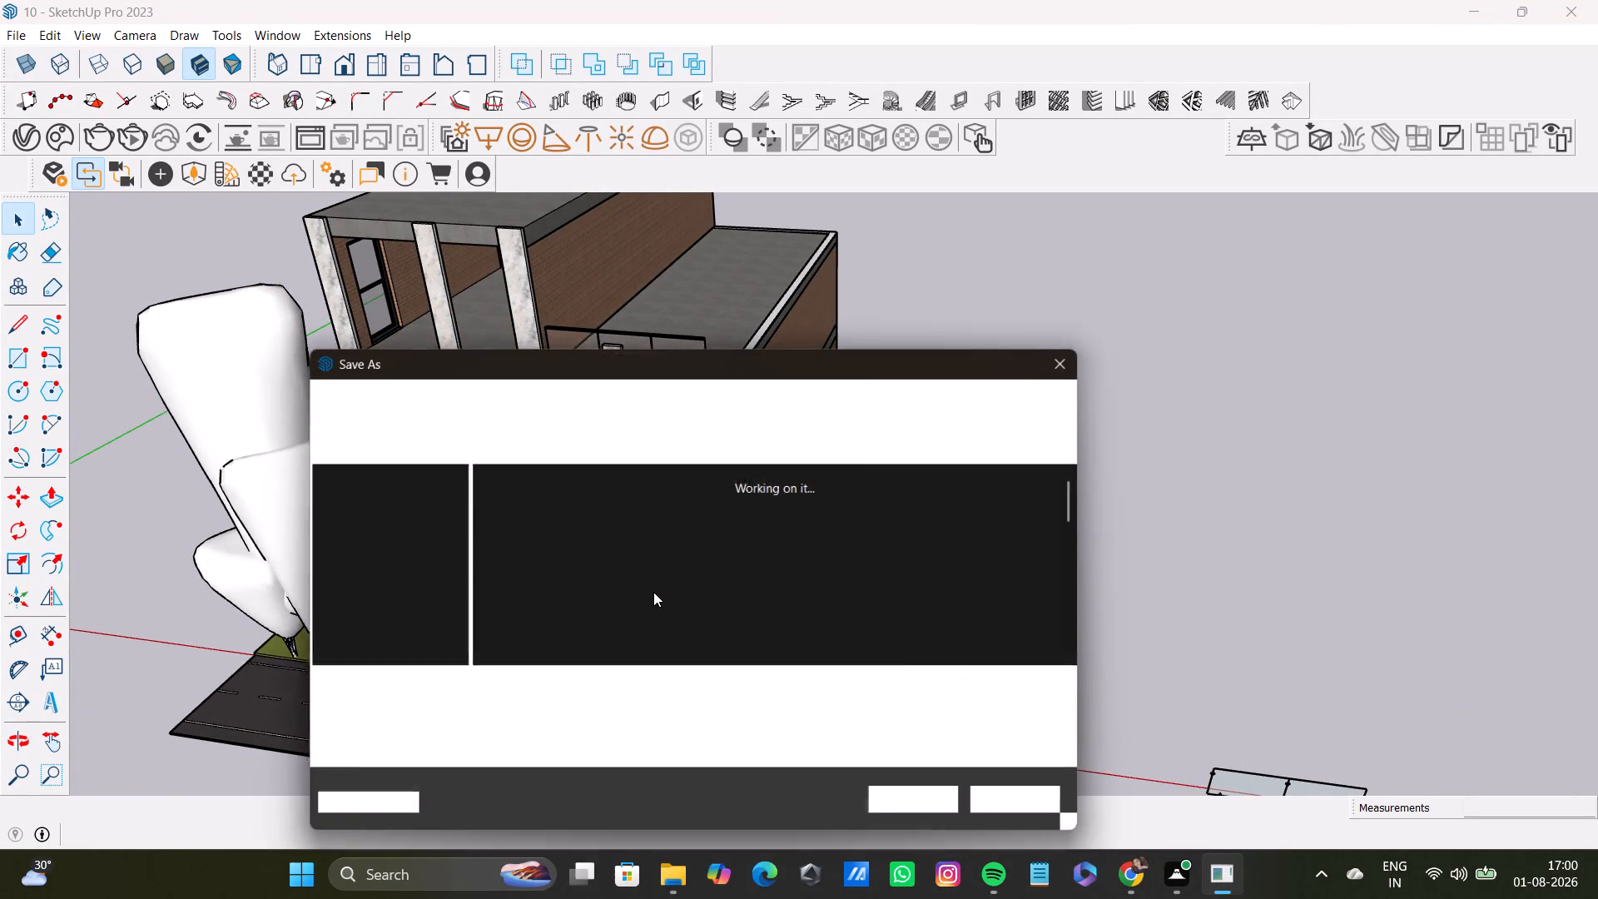
left_click(469, 689)
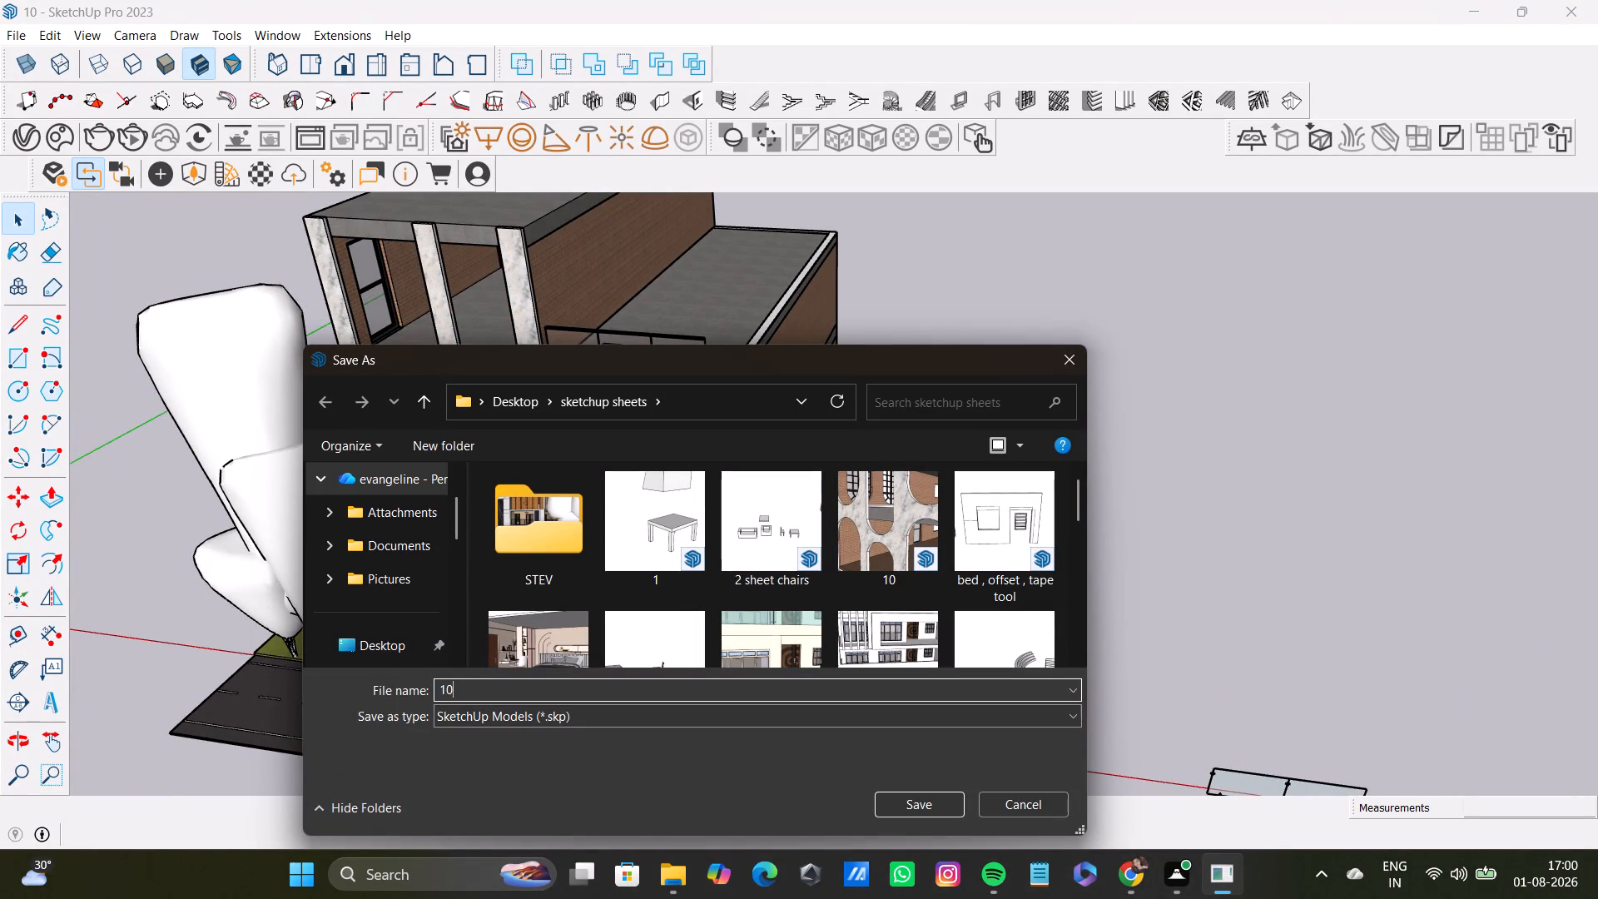
type(".5")
key("Return")
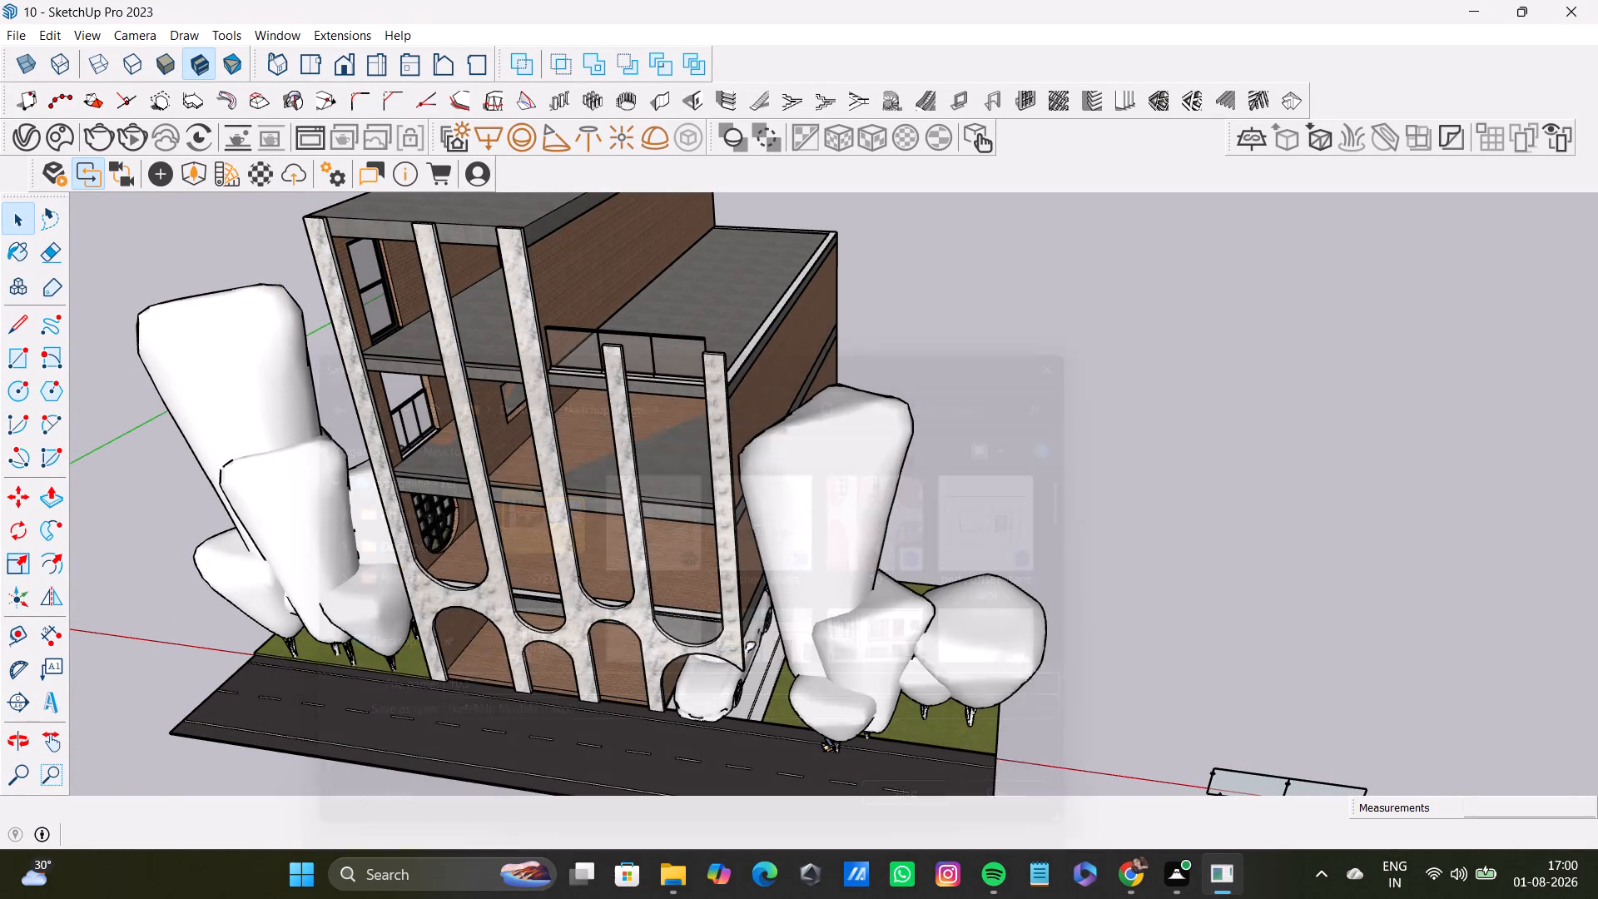
Move the front glazed terrace railing back and sideways so its end meets the corner stone pillar.
scroll(666, 364, "up", 9)
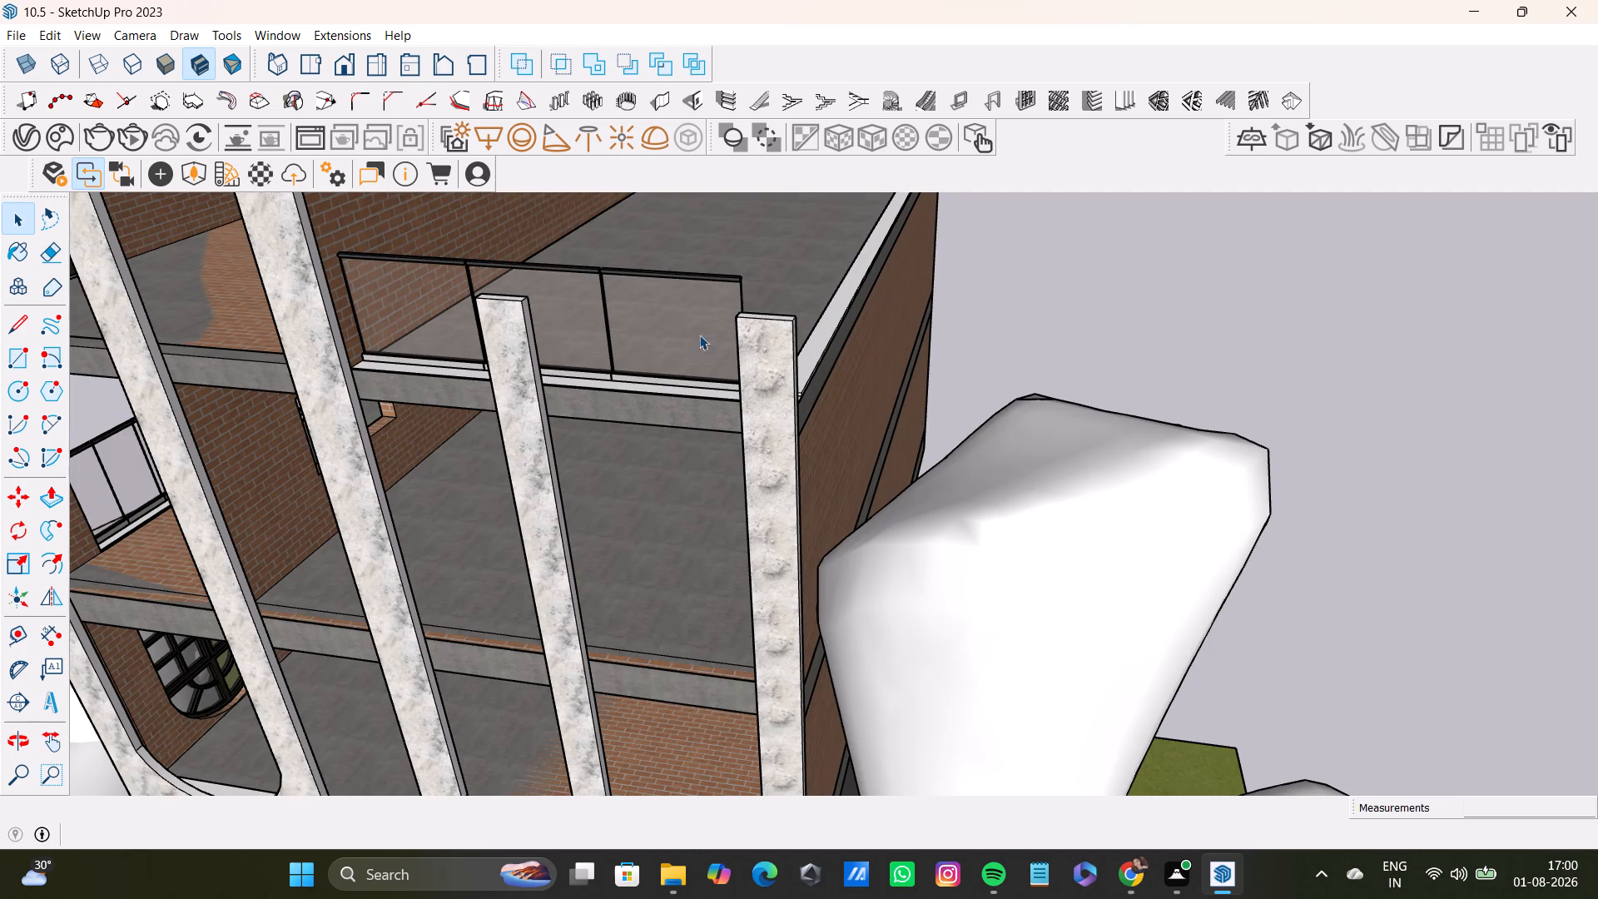
left_click(682, 301)
scroll(682, 301, "down", 1)
left_click(680, 308)
key("m")
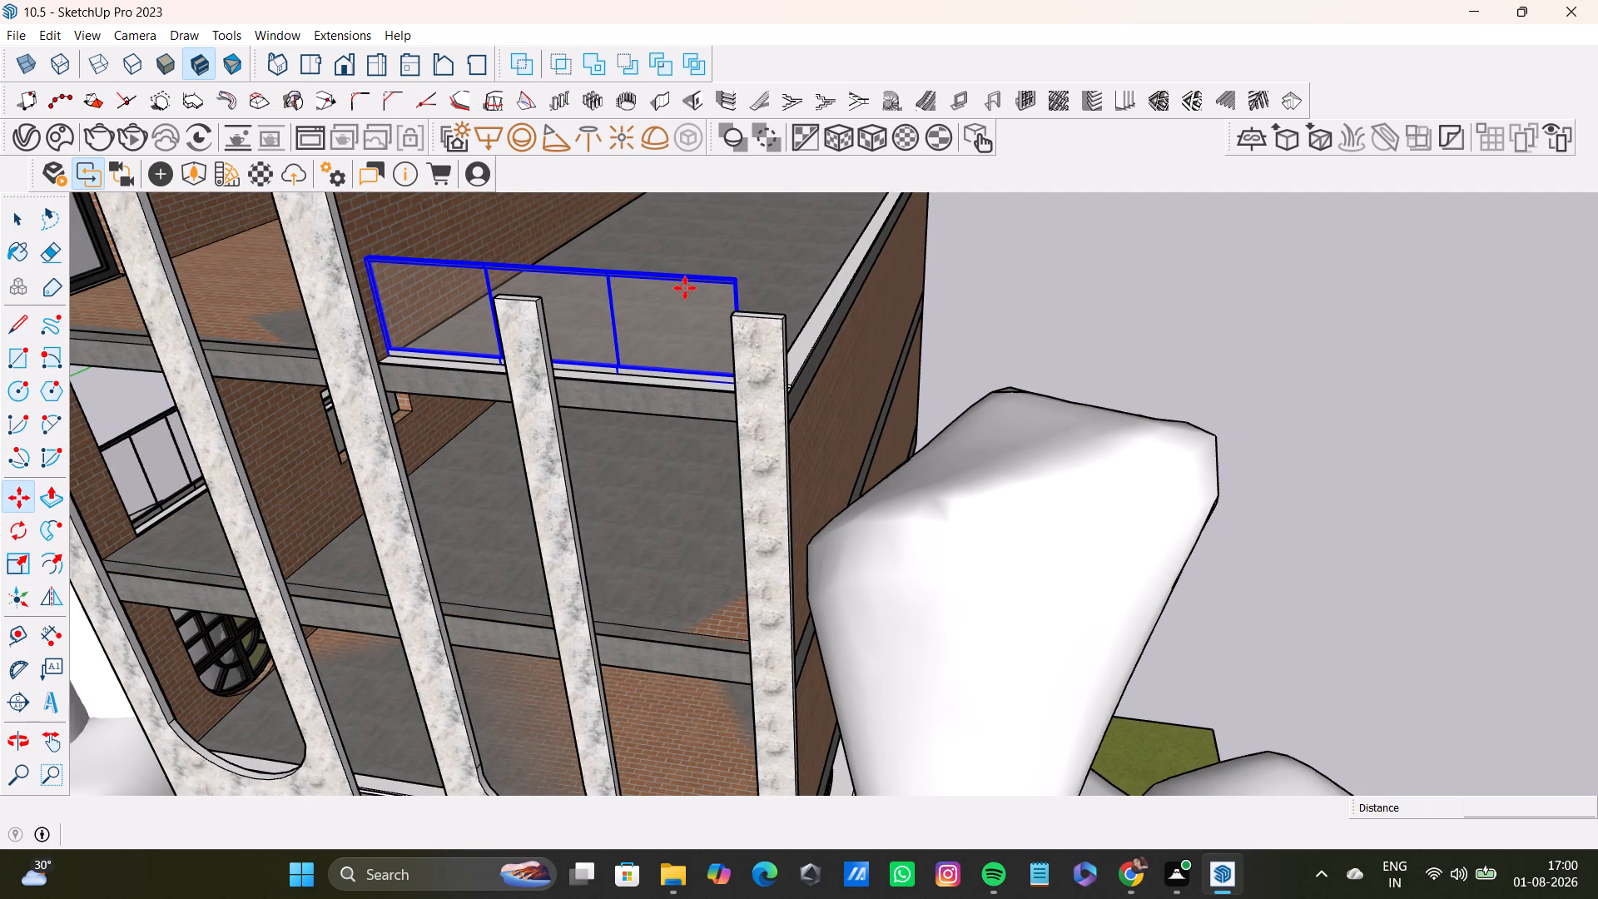
left_click(740, 283)
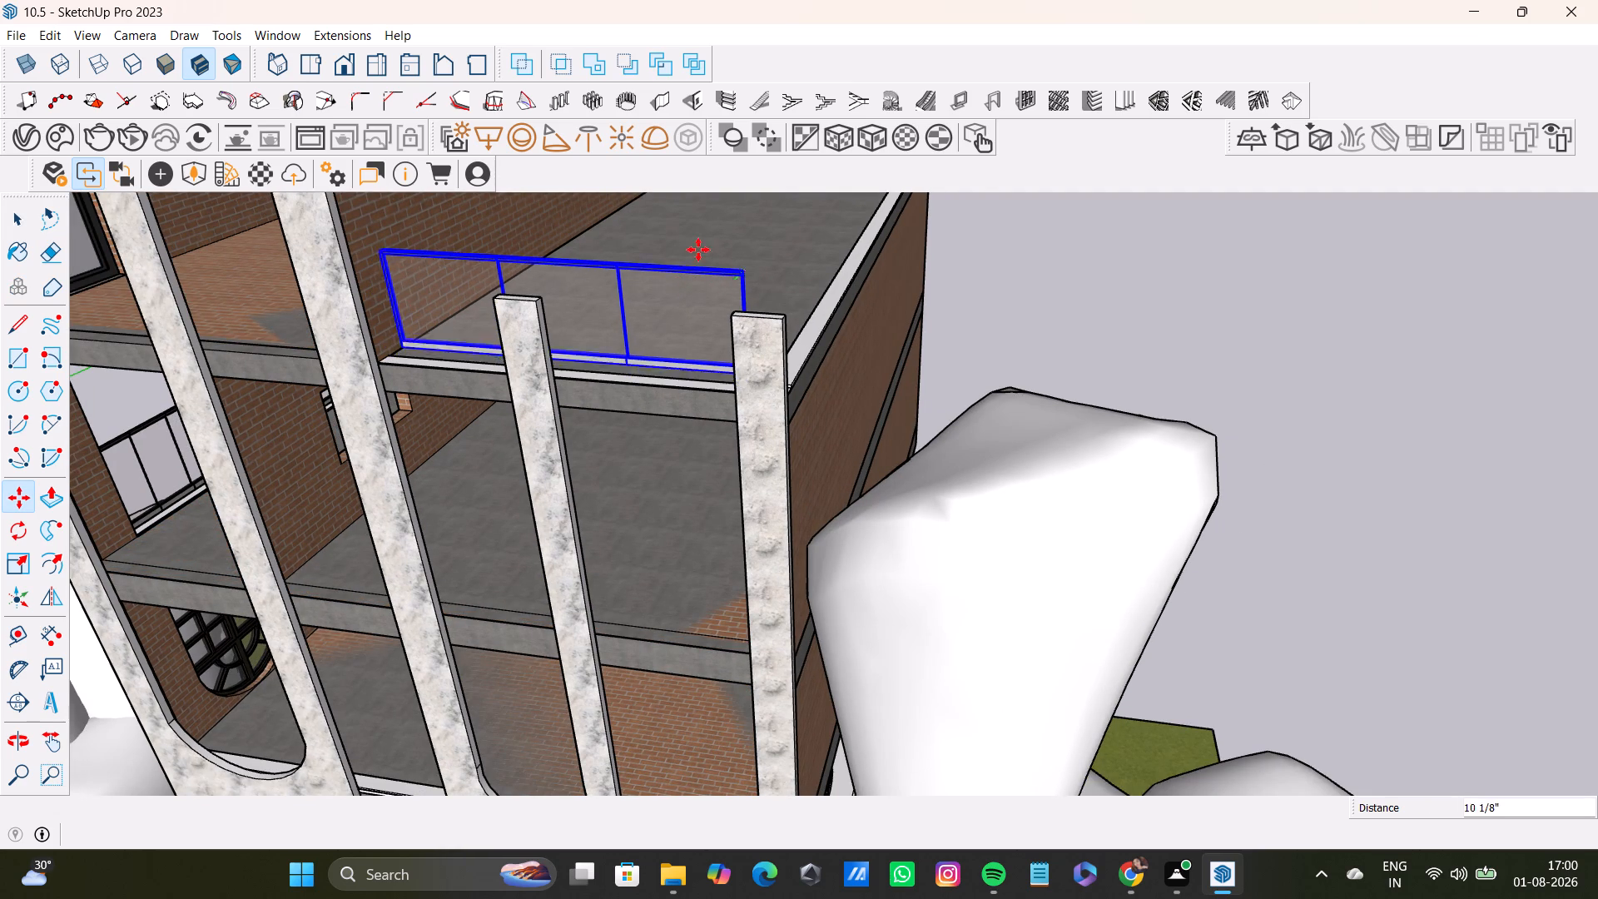
scroll(734, 316, "up", 8)
middle_click_drag(762, 343, 938, 283)
left_click(665, 211)
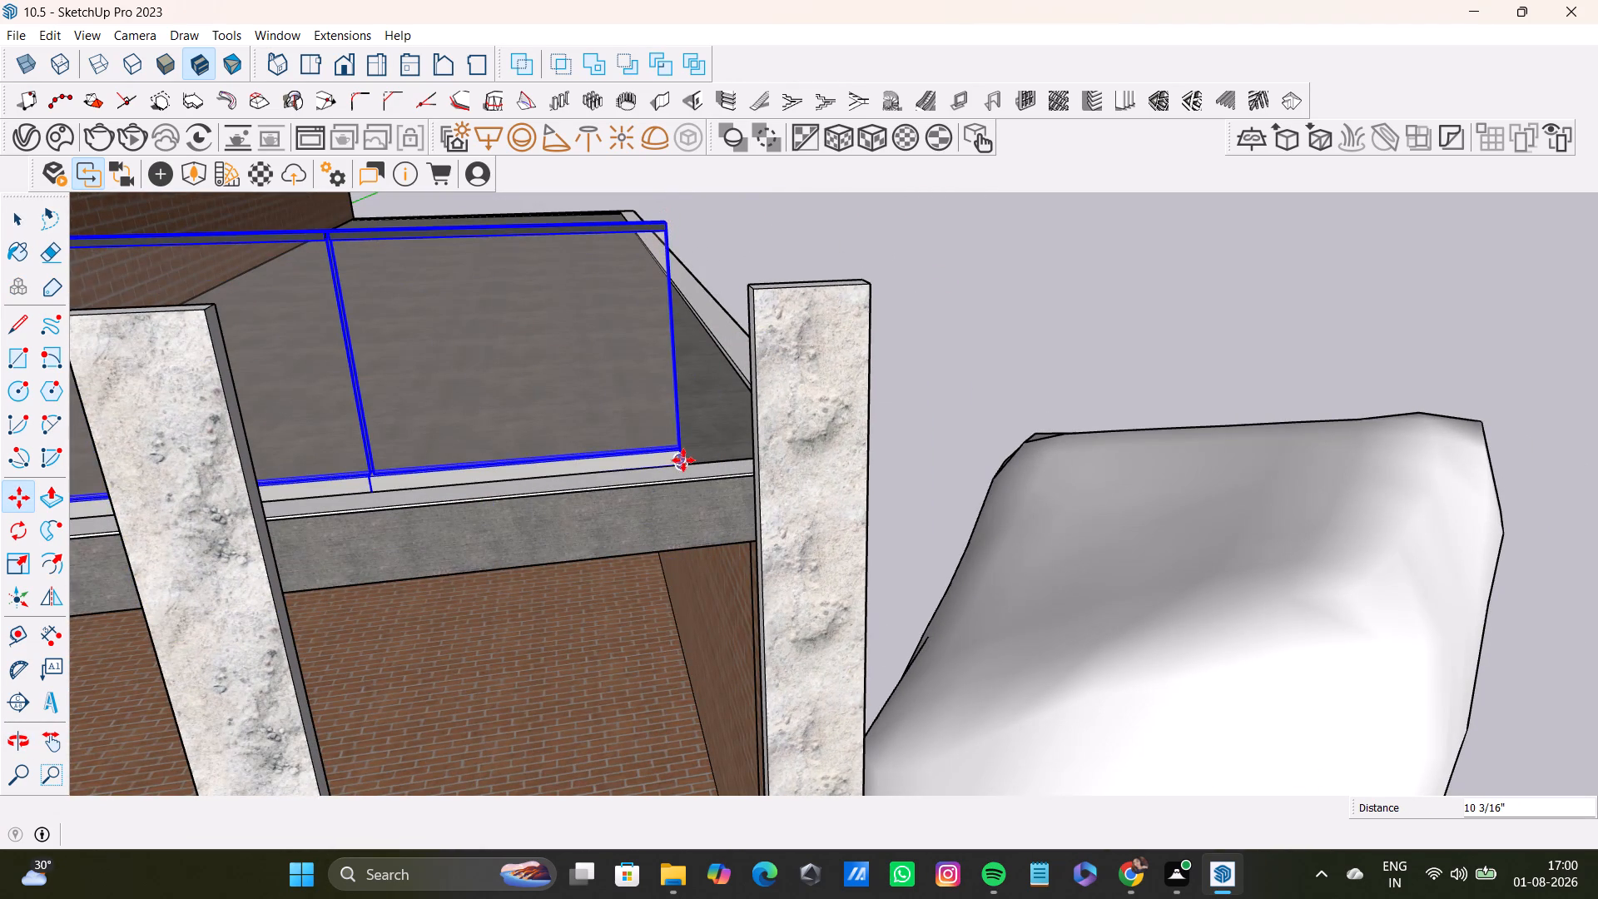
left_click(683, 460)
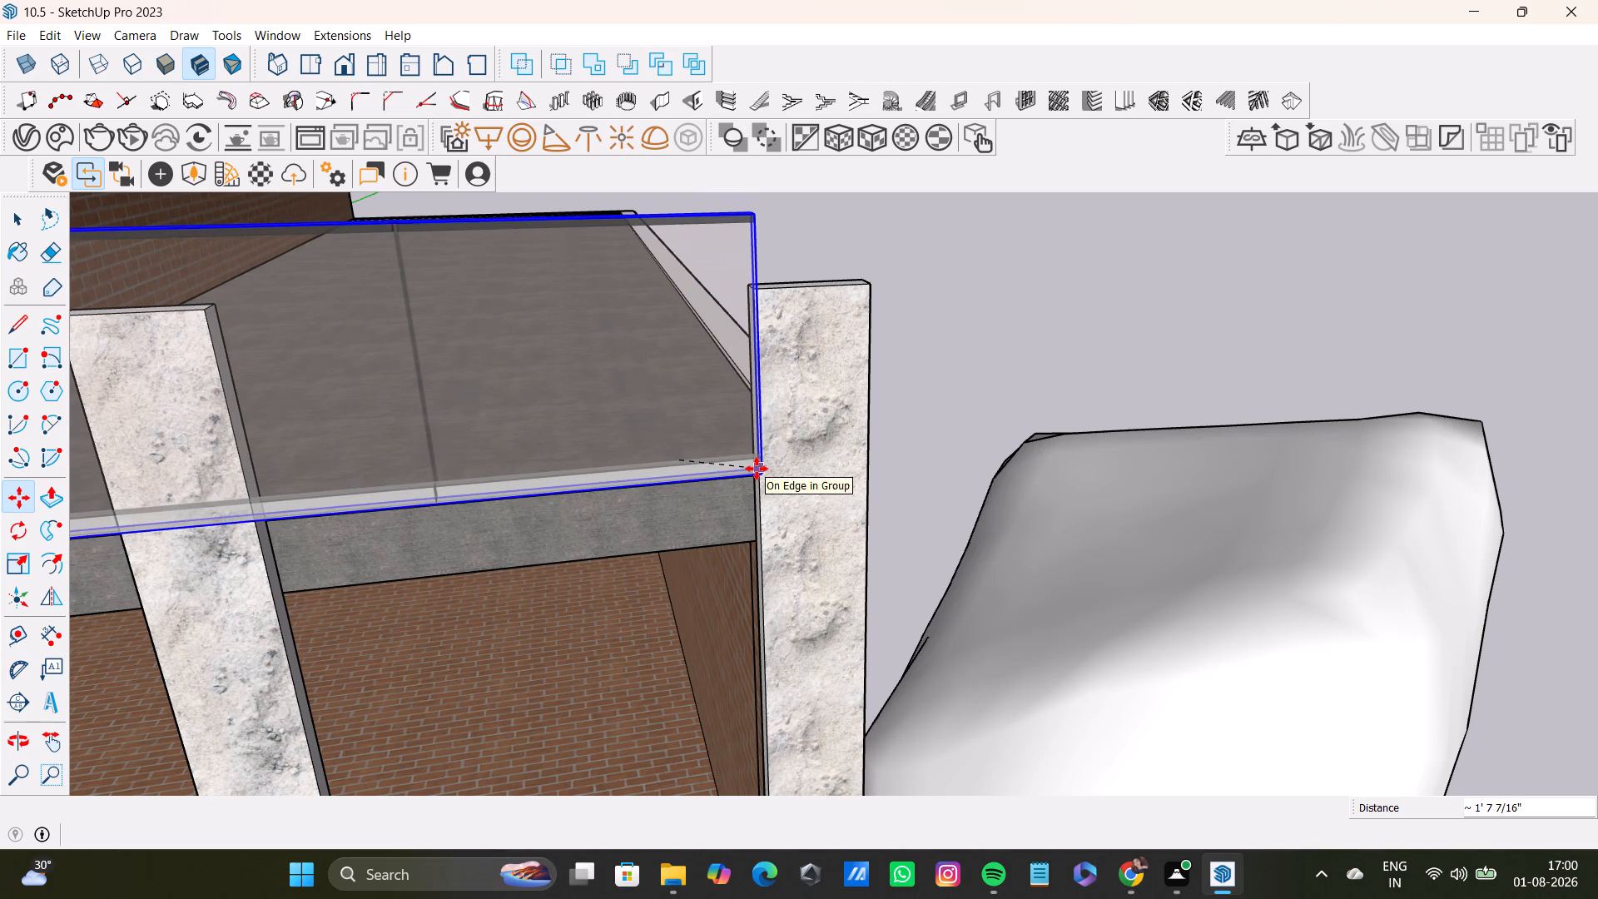
middle_click_drag(757, 468, 961, 670)
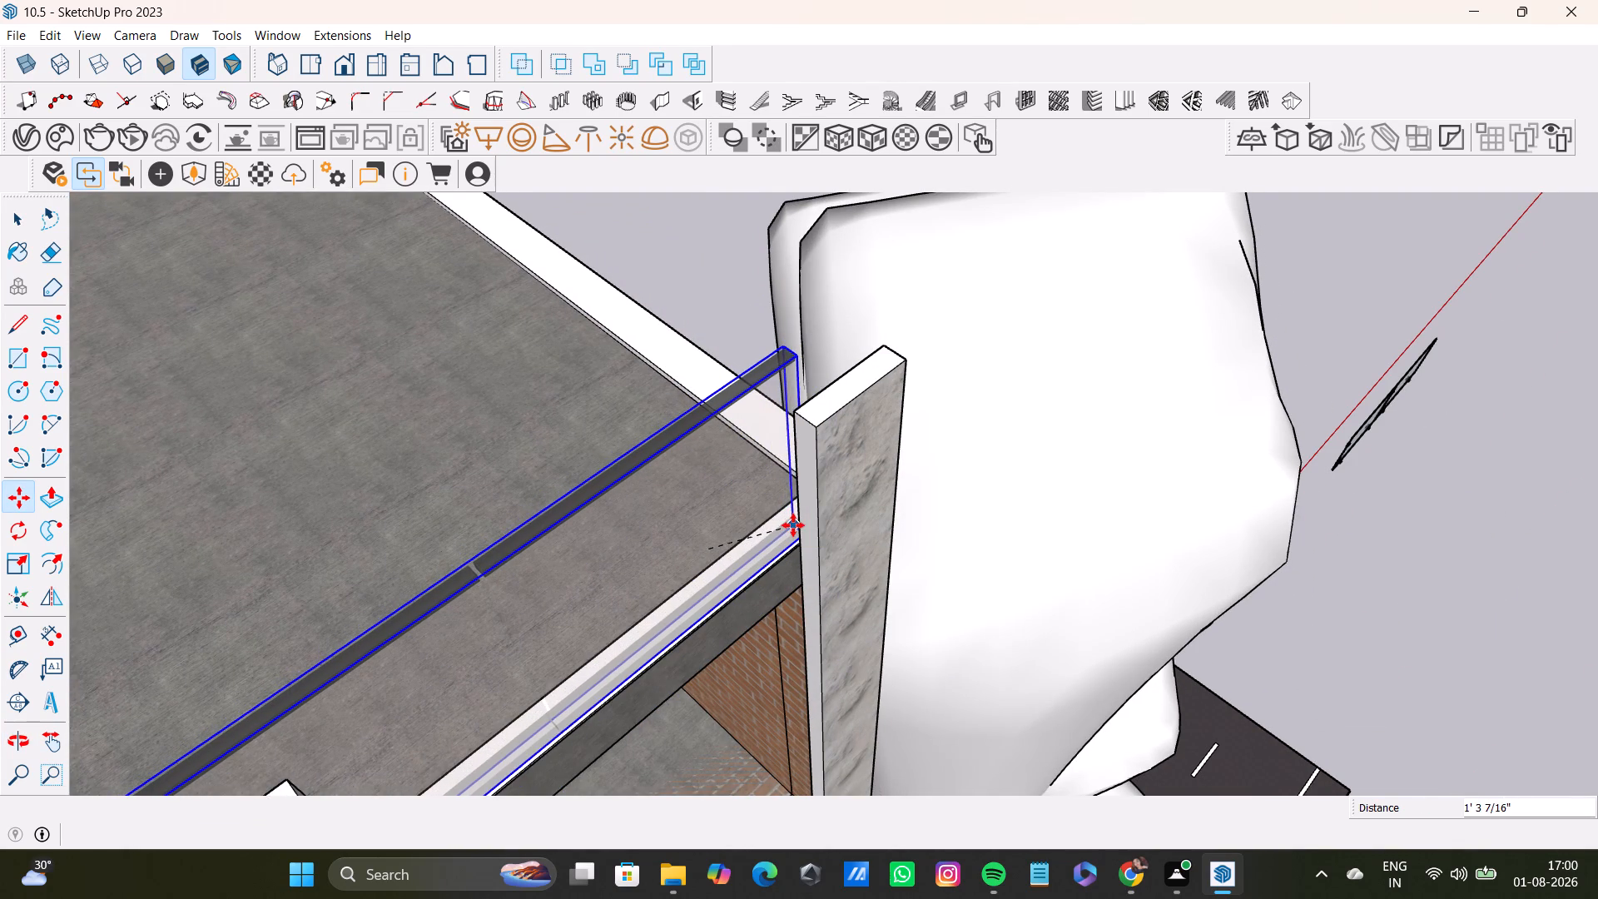
left_click(797, 525)
Move the front railing from above so its end corner snaps to the endpoint of the side parapet strip.
middle_click_drag(944, 519, 179, 792)
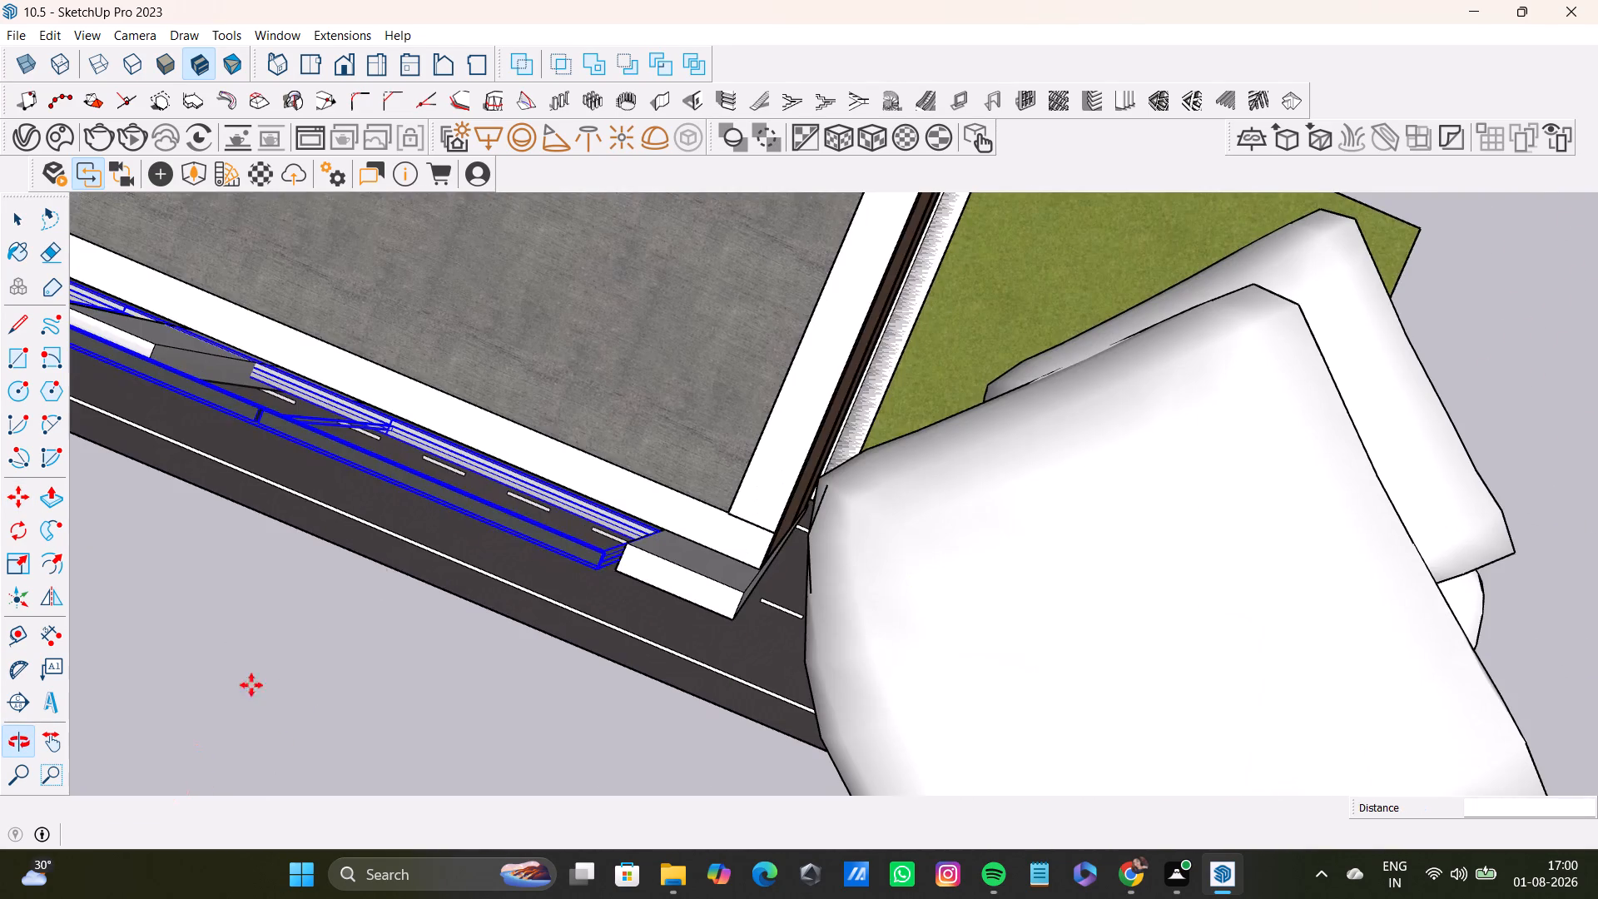
left_click(665, 528)
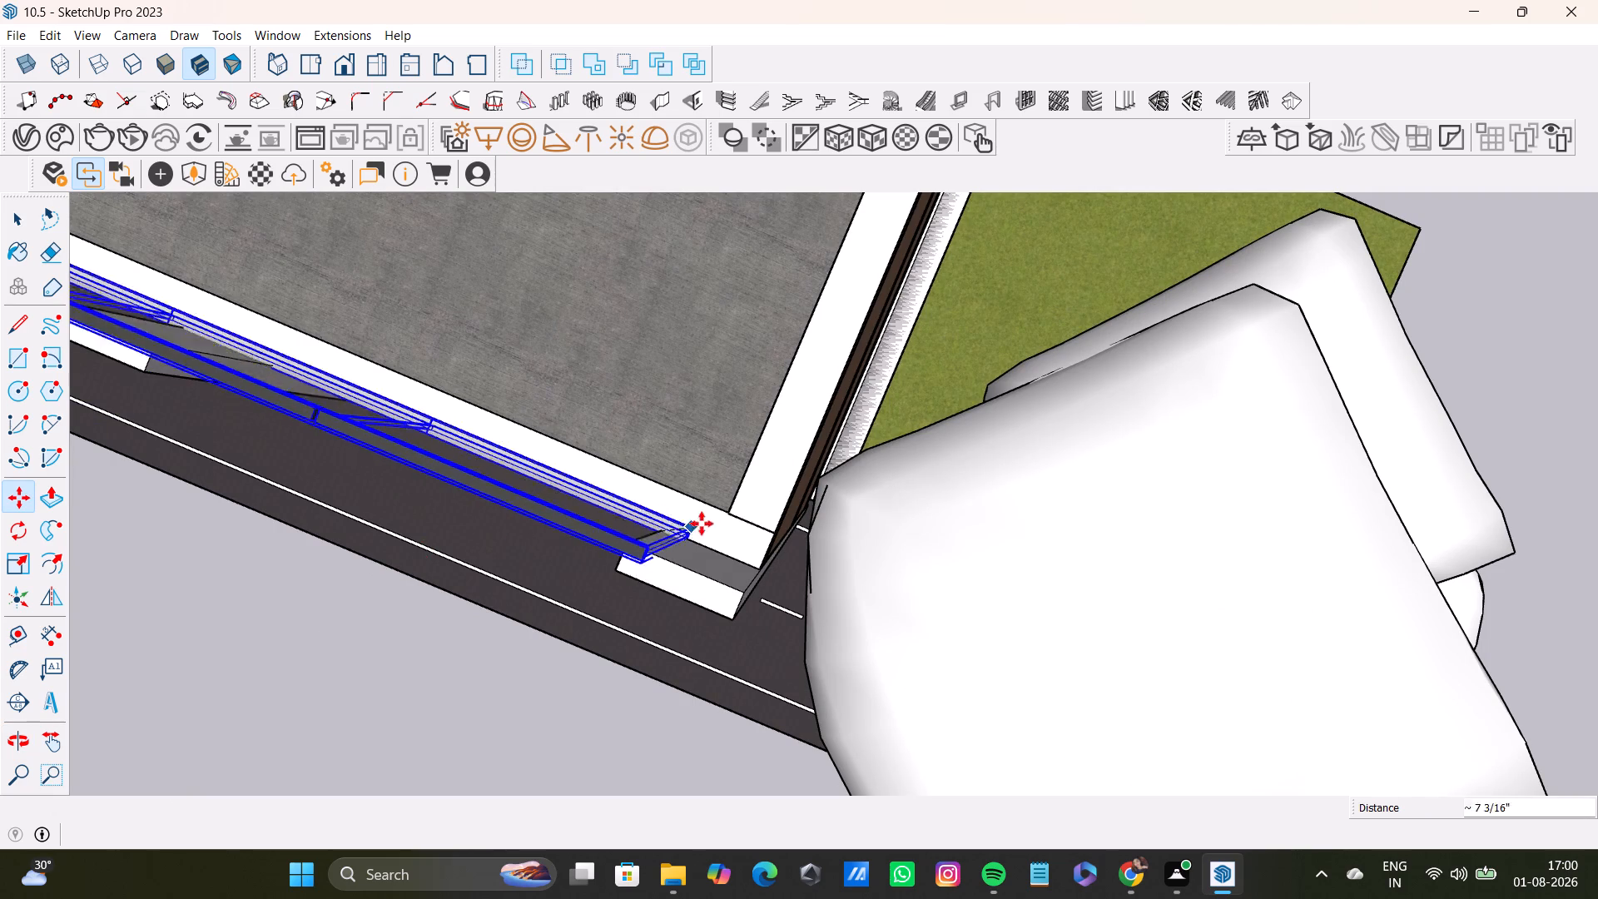
left_click(764, 559)
left_click(753, 567)
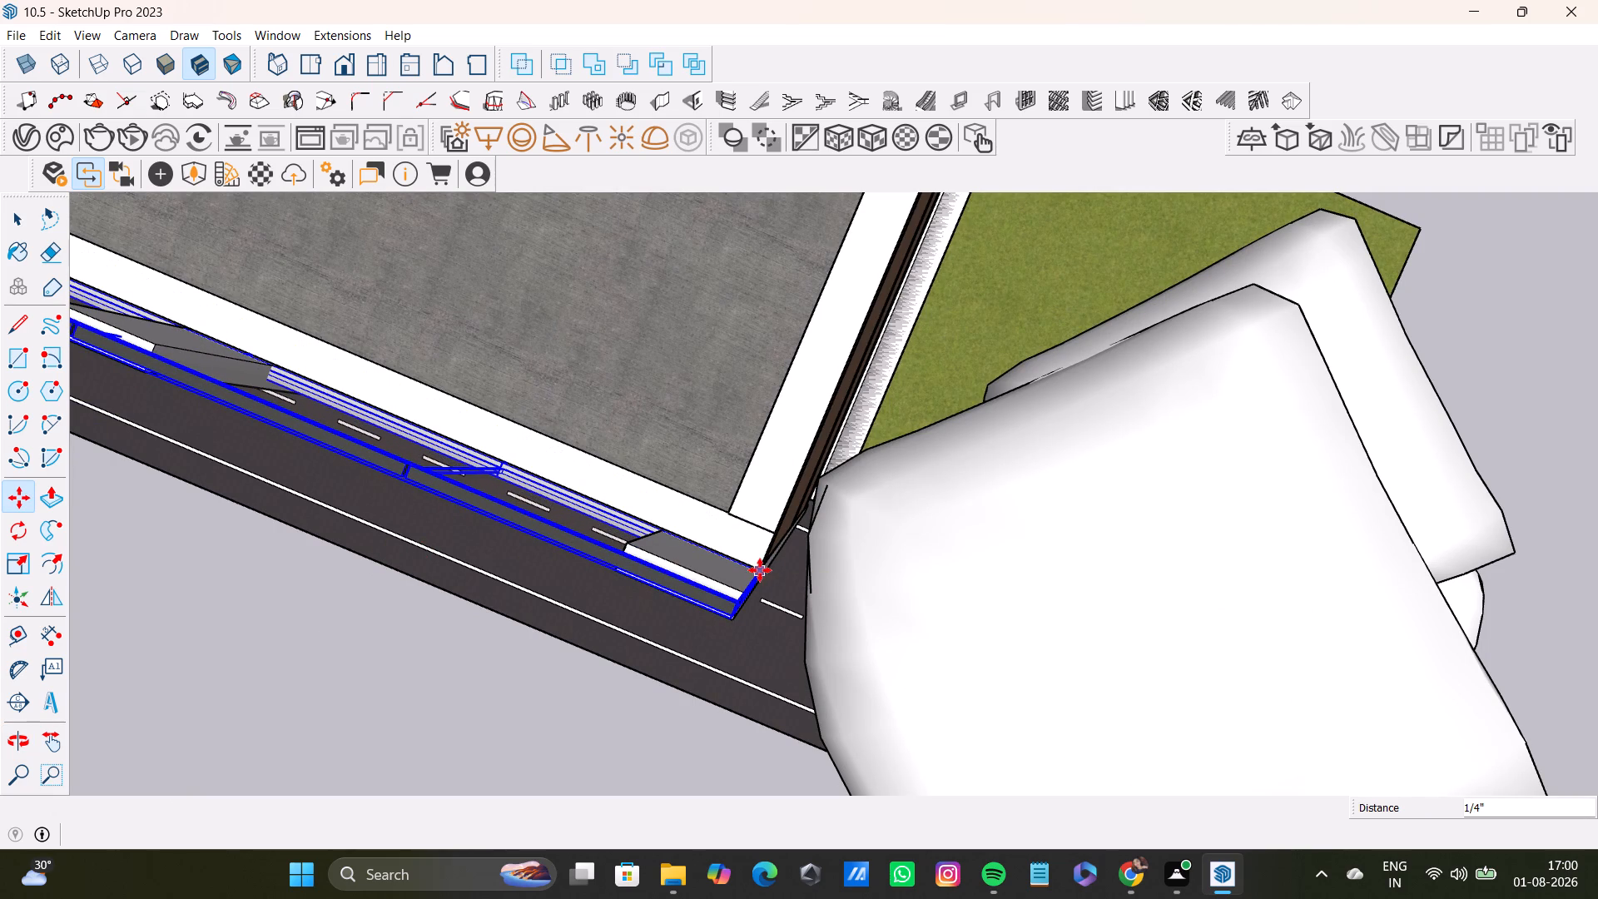
left_click(760, 570)
key("m")
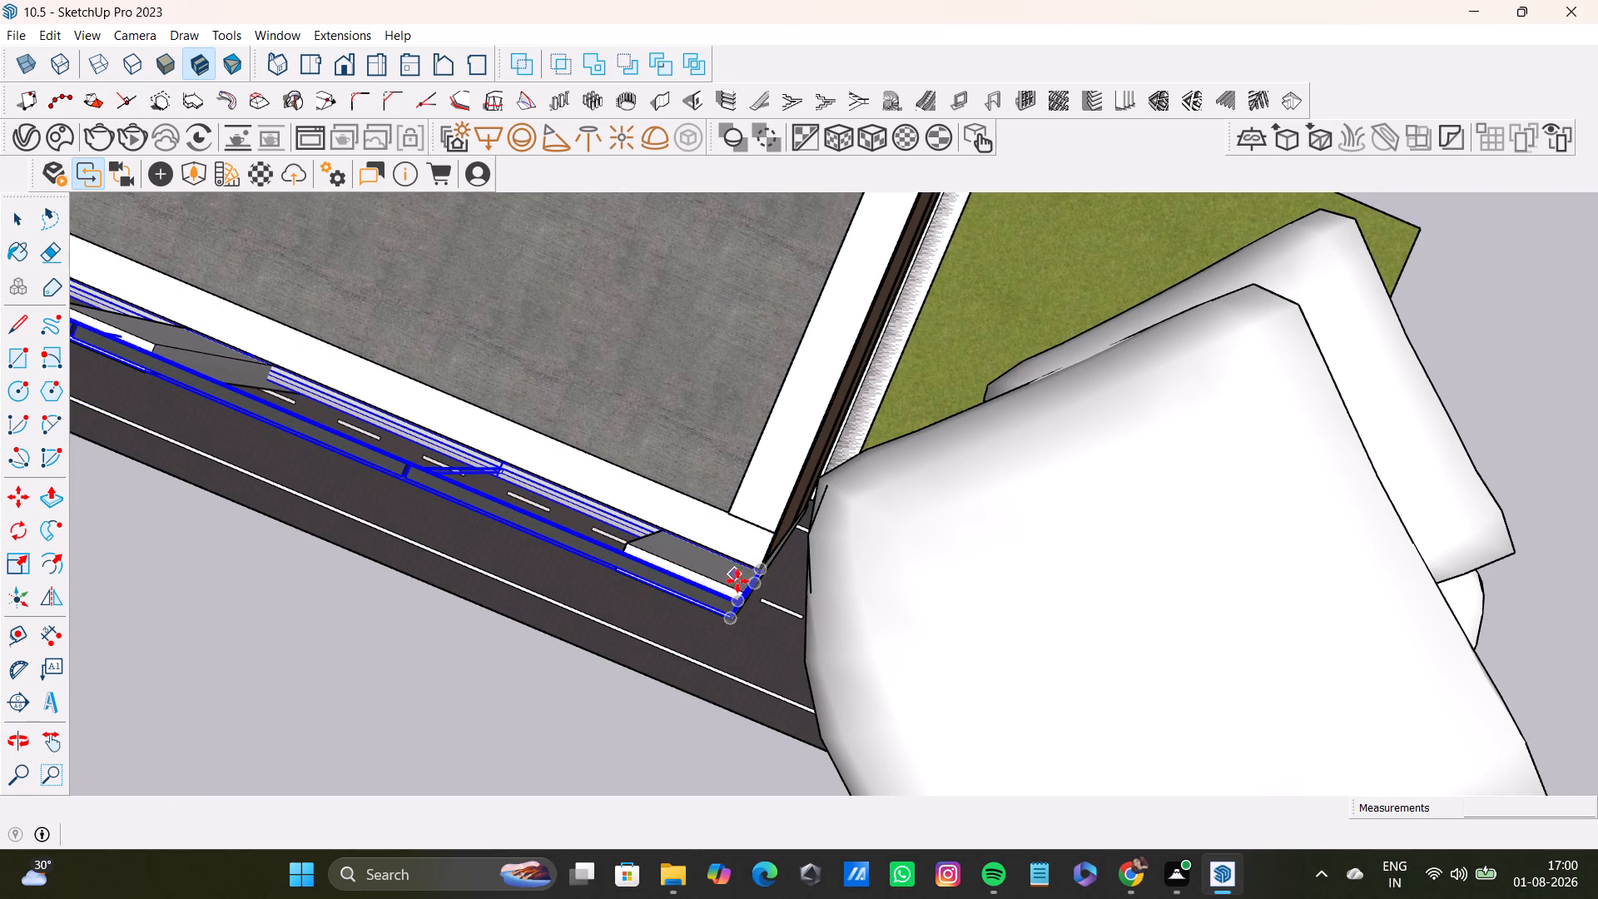
left_click(764, 573)
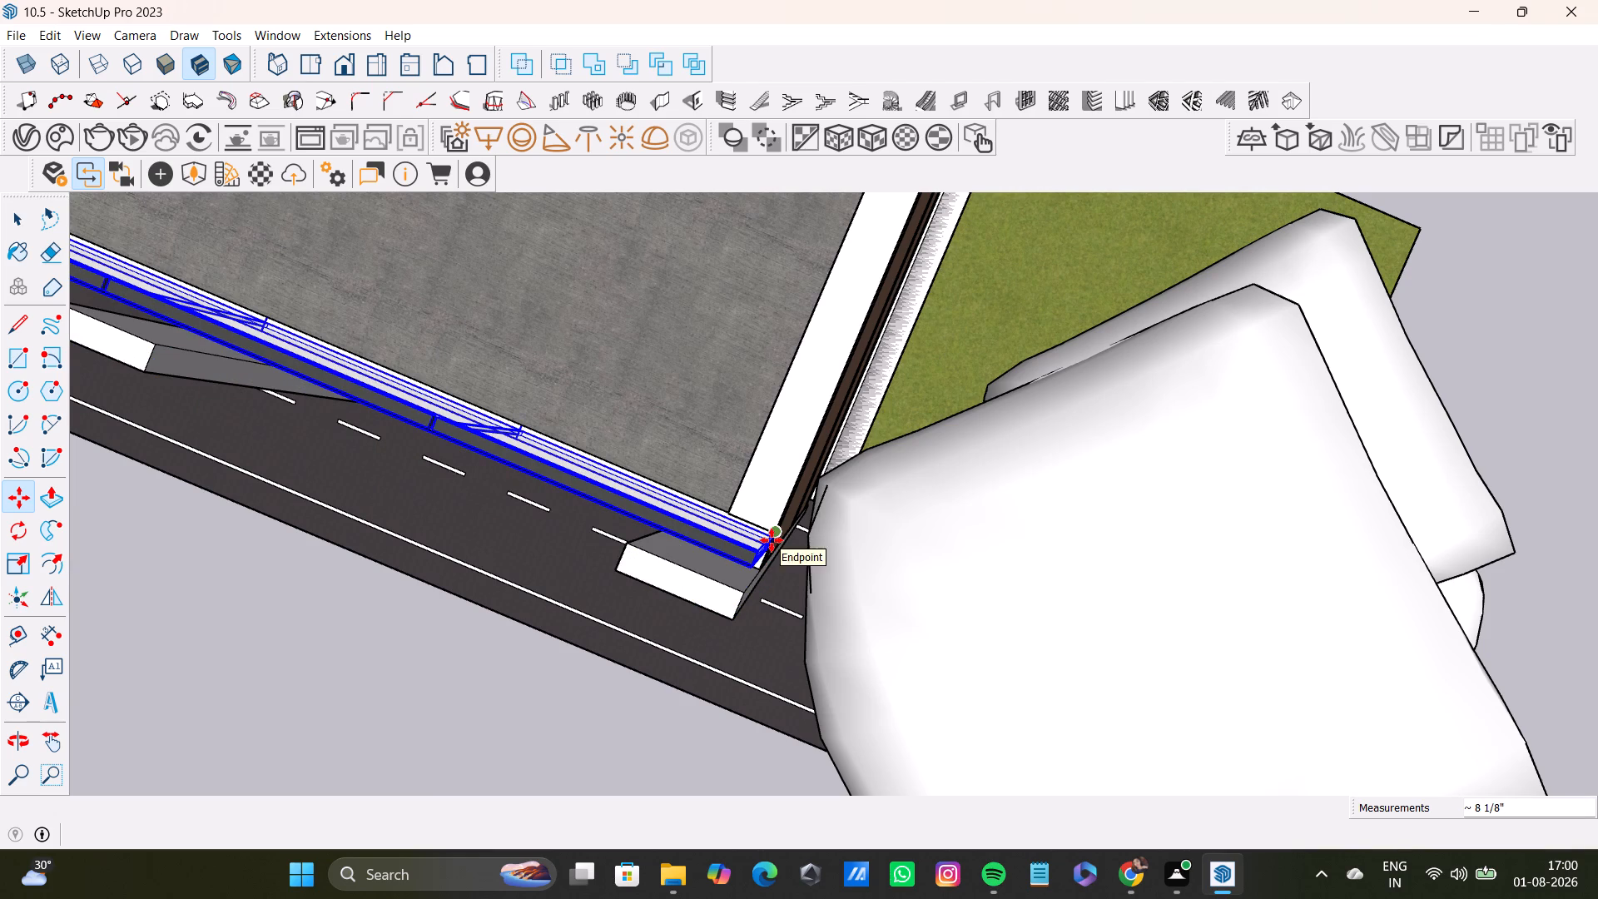
left_click(772, 540)
Shift the front railing about 5 9/16" back from the terrace's outer corner along the front ledge.
middle_click_drag(765, 595, 770, 484)
middle_click_drag(841, 500, 846, 698)
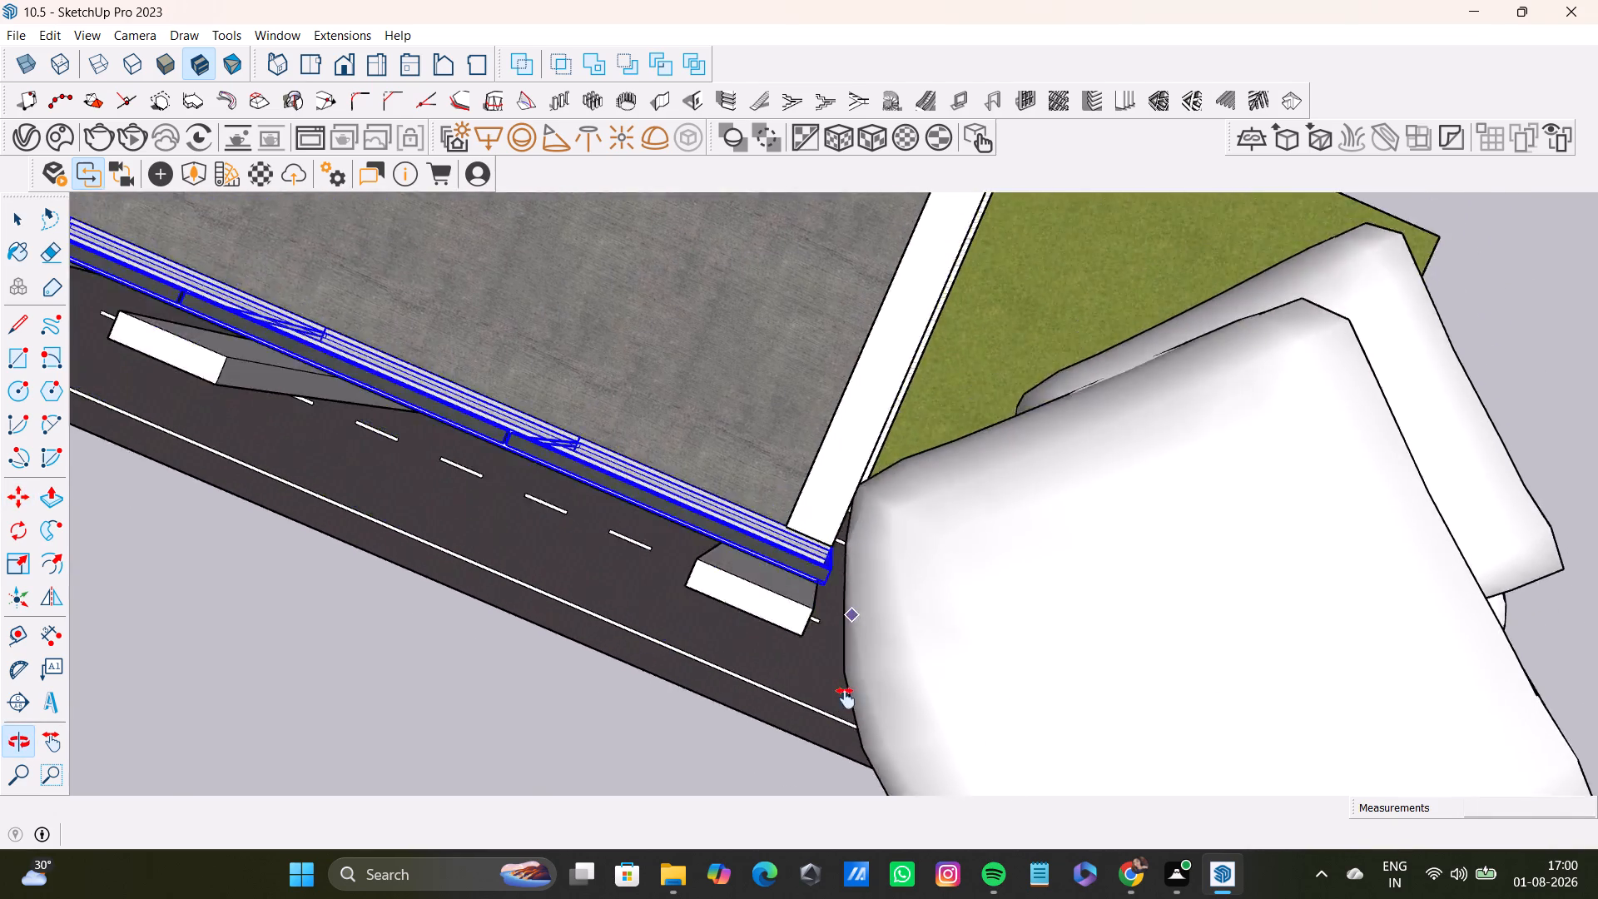
middle_click_drag(846, 698, 835, 761)
middle_click_drag(806, 626, 812, 234)
middle_click_drag(827, 465, 716, 375)
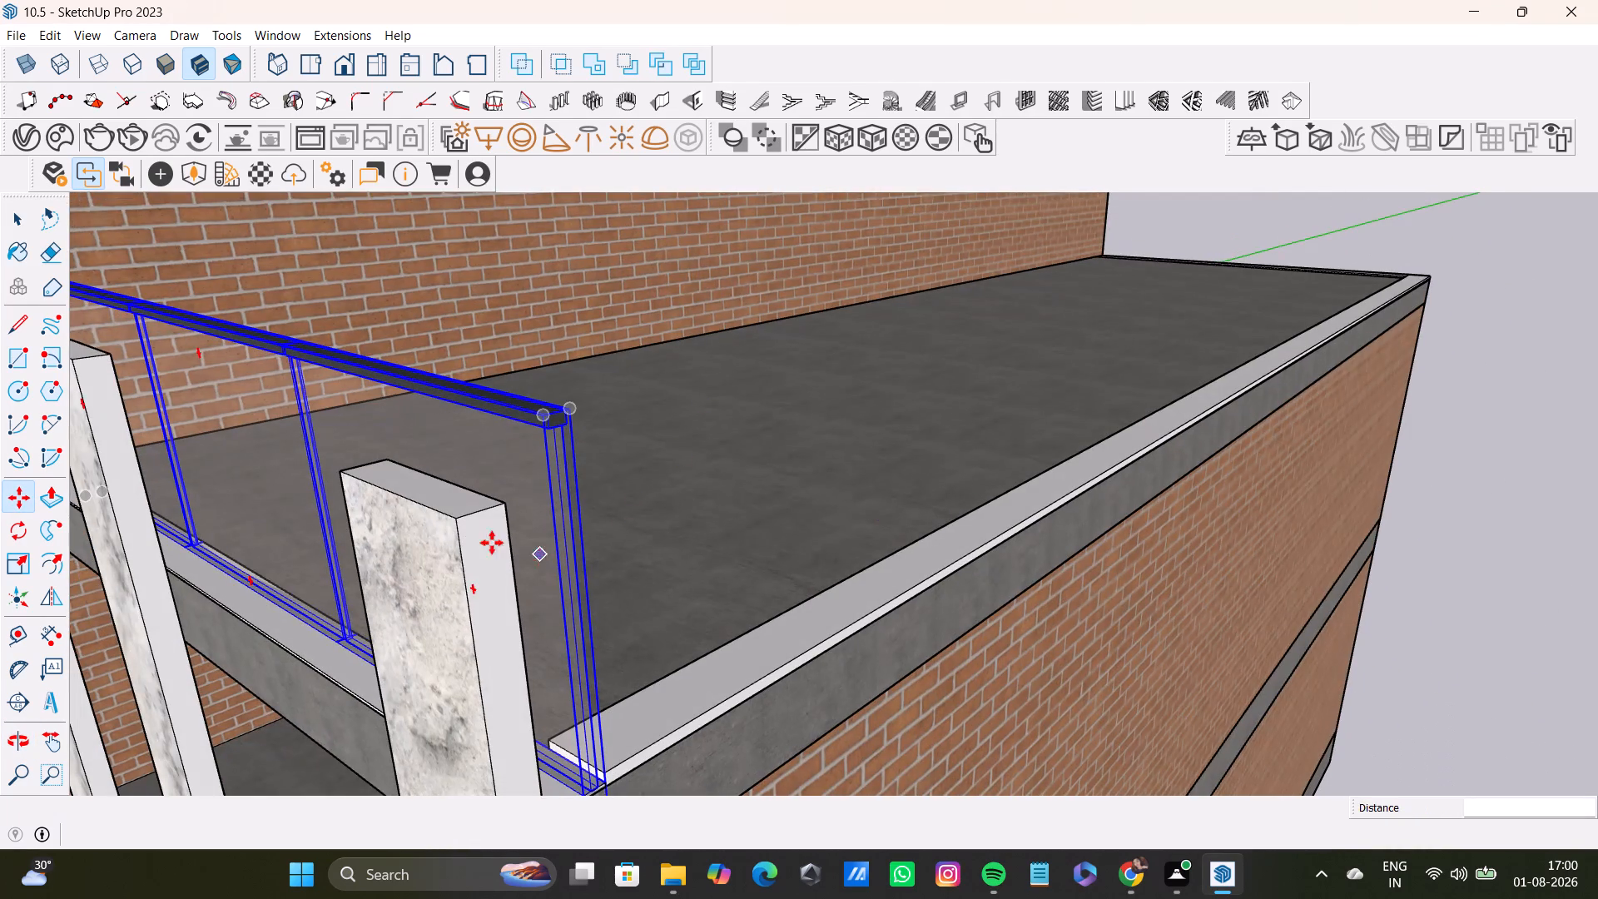
middle_click_drag(385, 524, 390, 380, "shift")
left_click(598, 692)
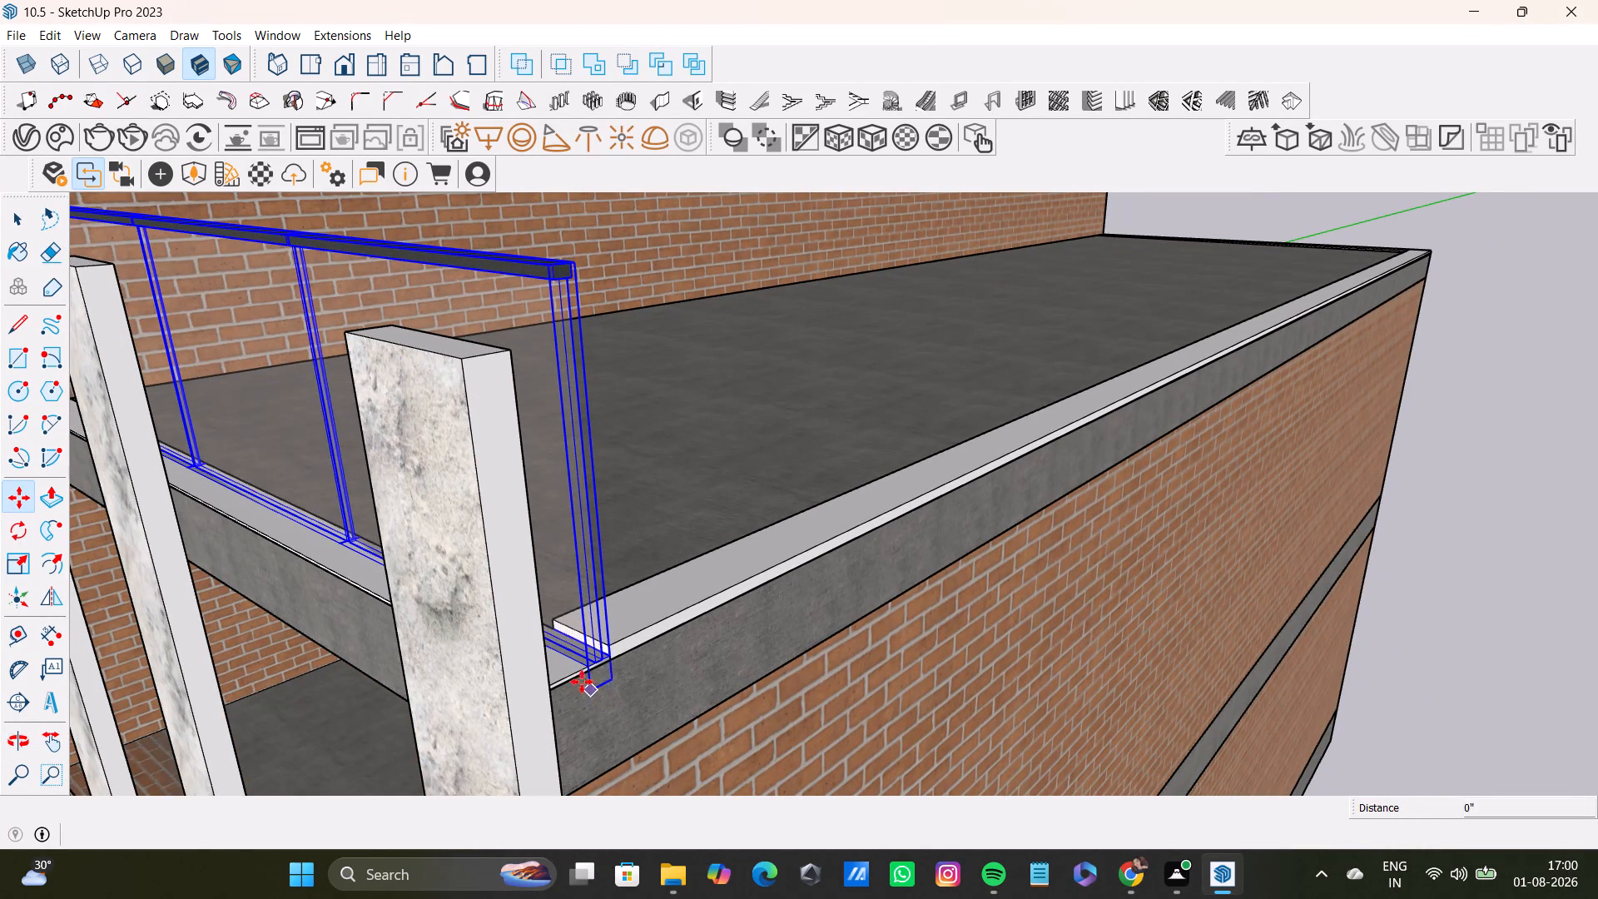
left_click(554, 678)
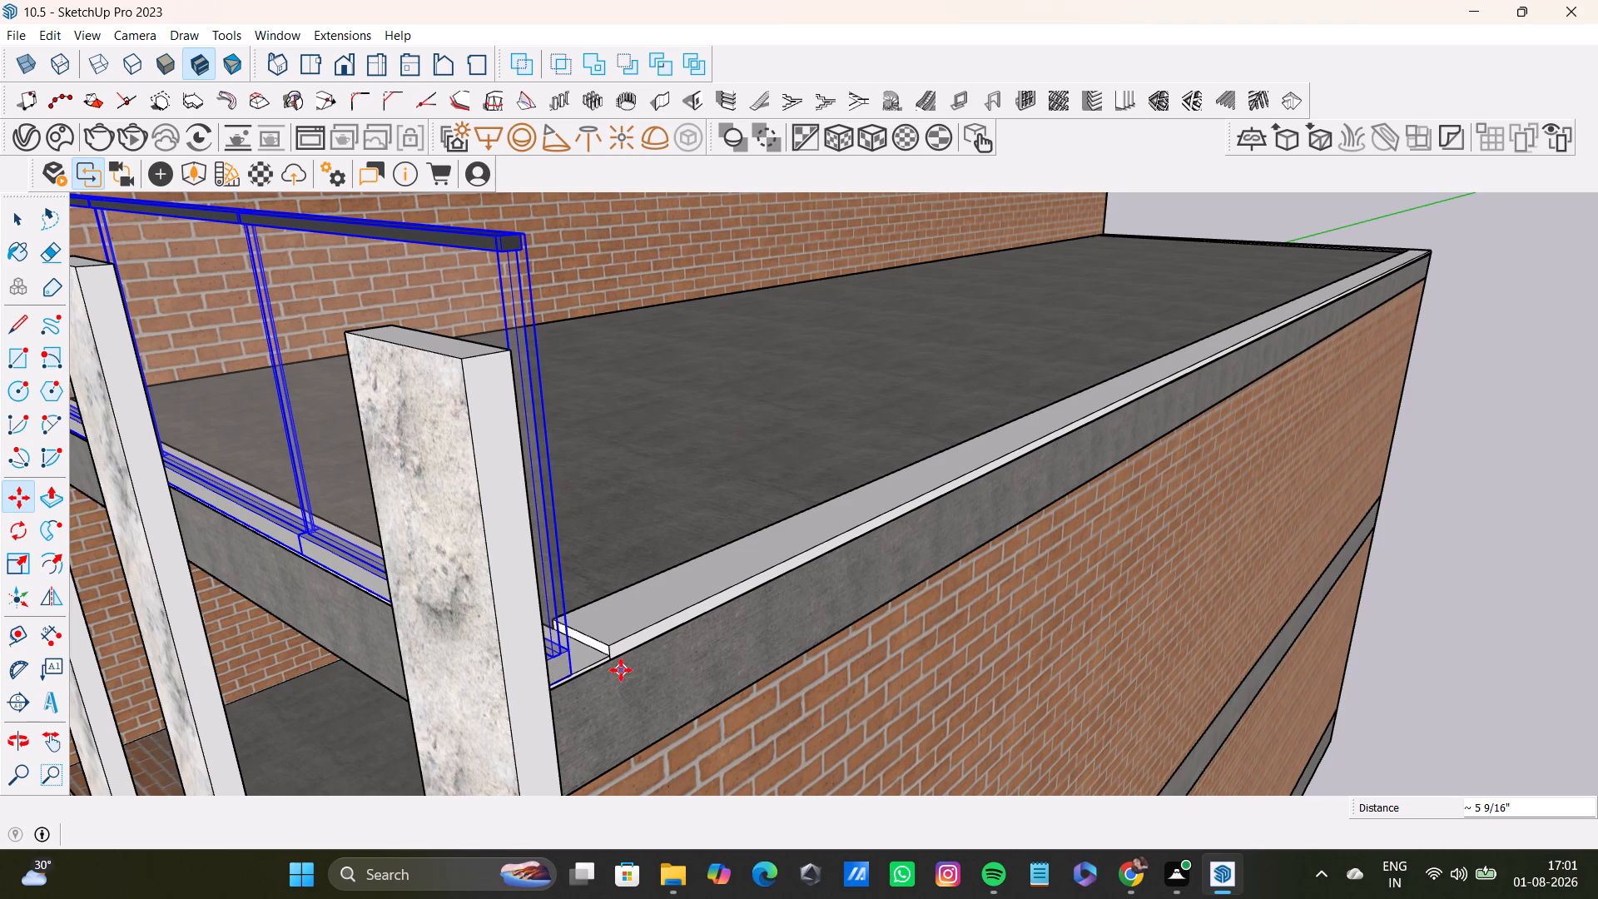
Copy the front glass railing about 4' 2 5/16" back onto the terrace, along the green axis.
middle_click_drag(592, 601, 742, 548)
scroll(363, 528, "down", 6)
scroll(534, 572, "down", 3)
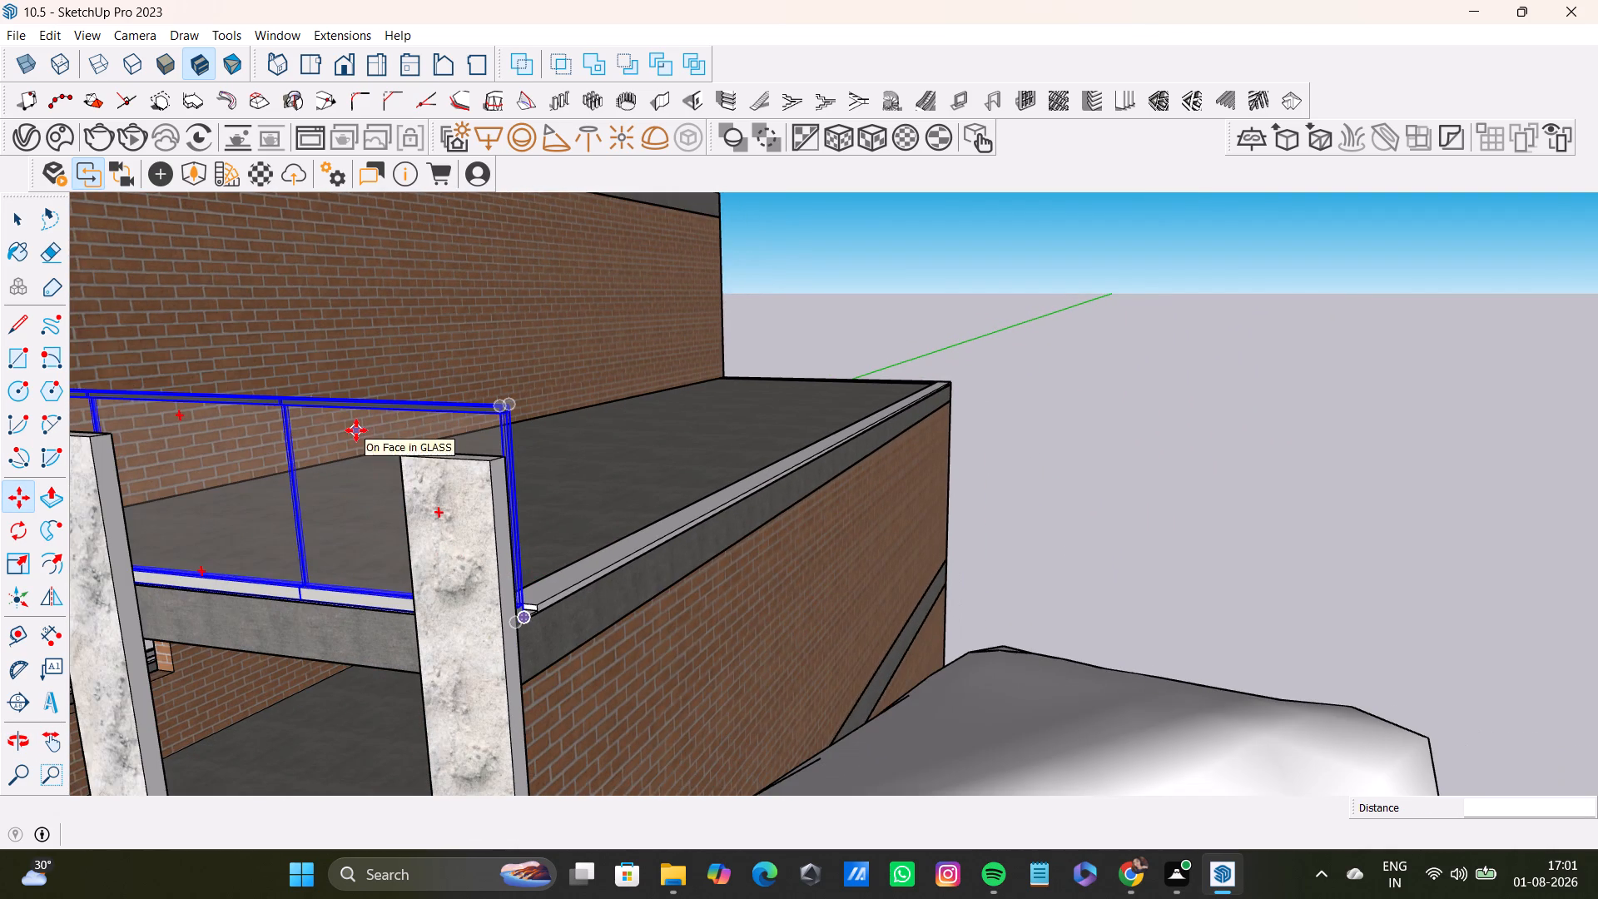
key("m")
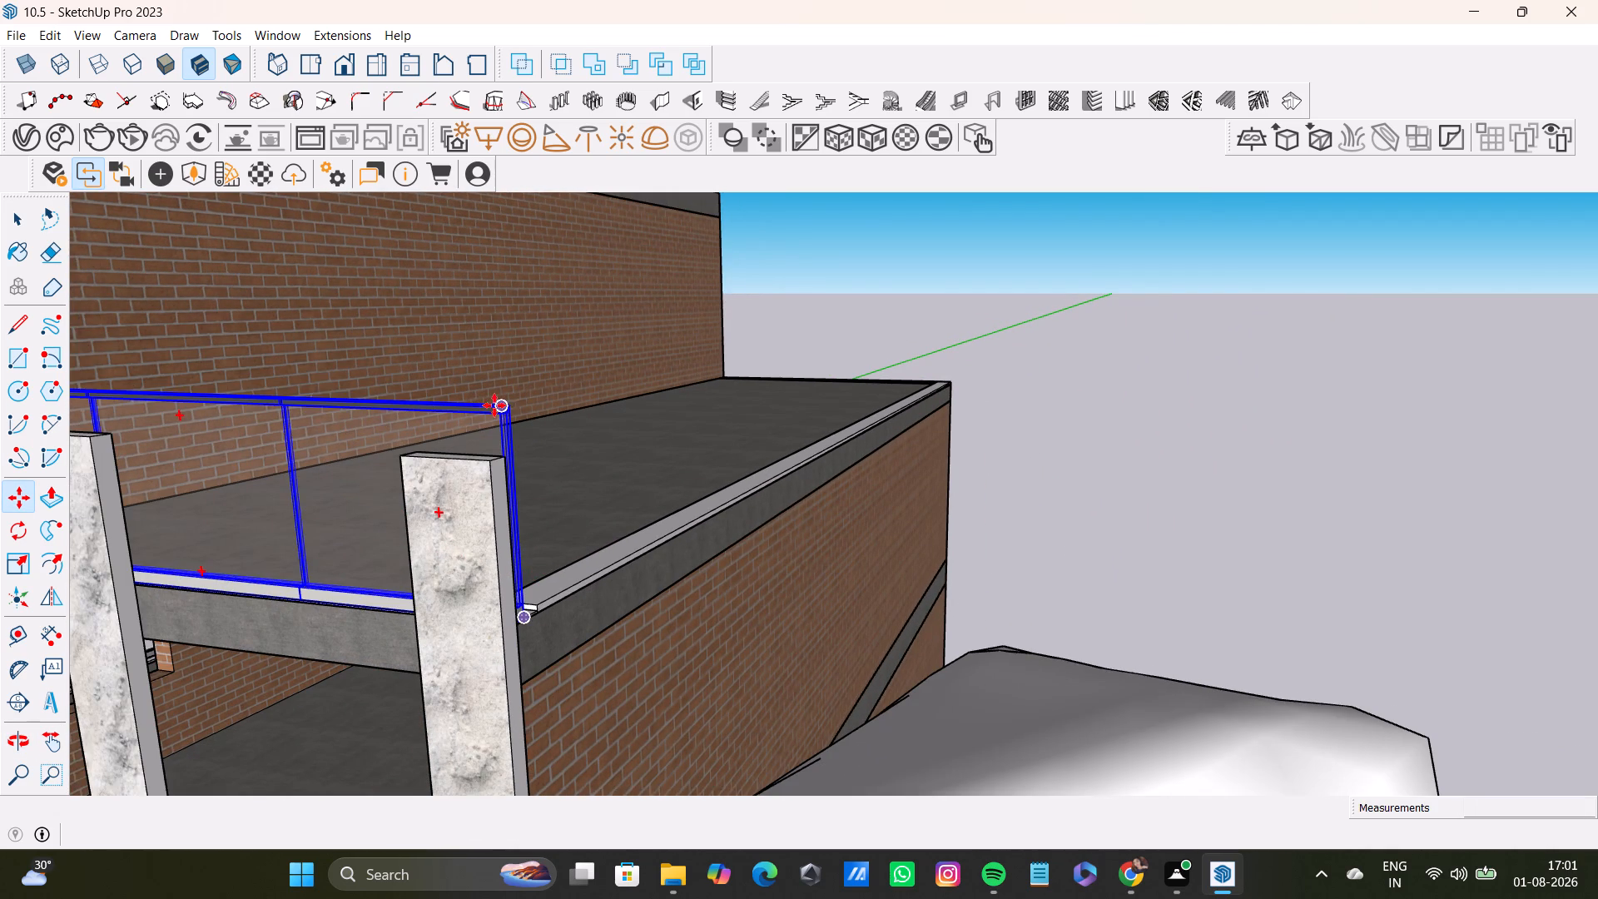
left_click(500, 409)
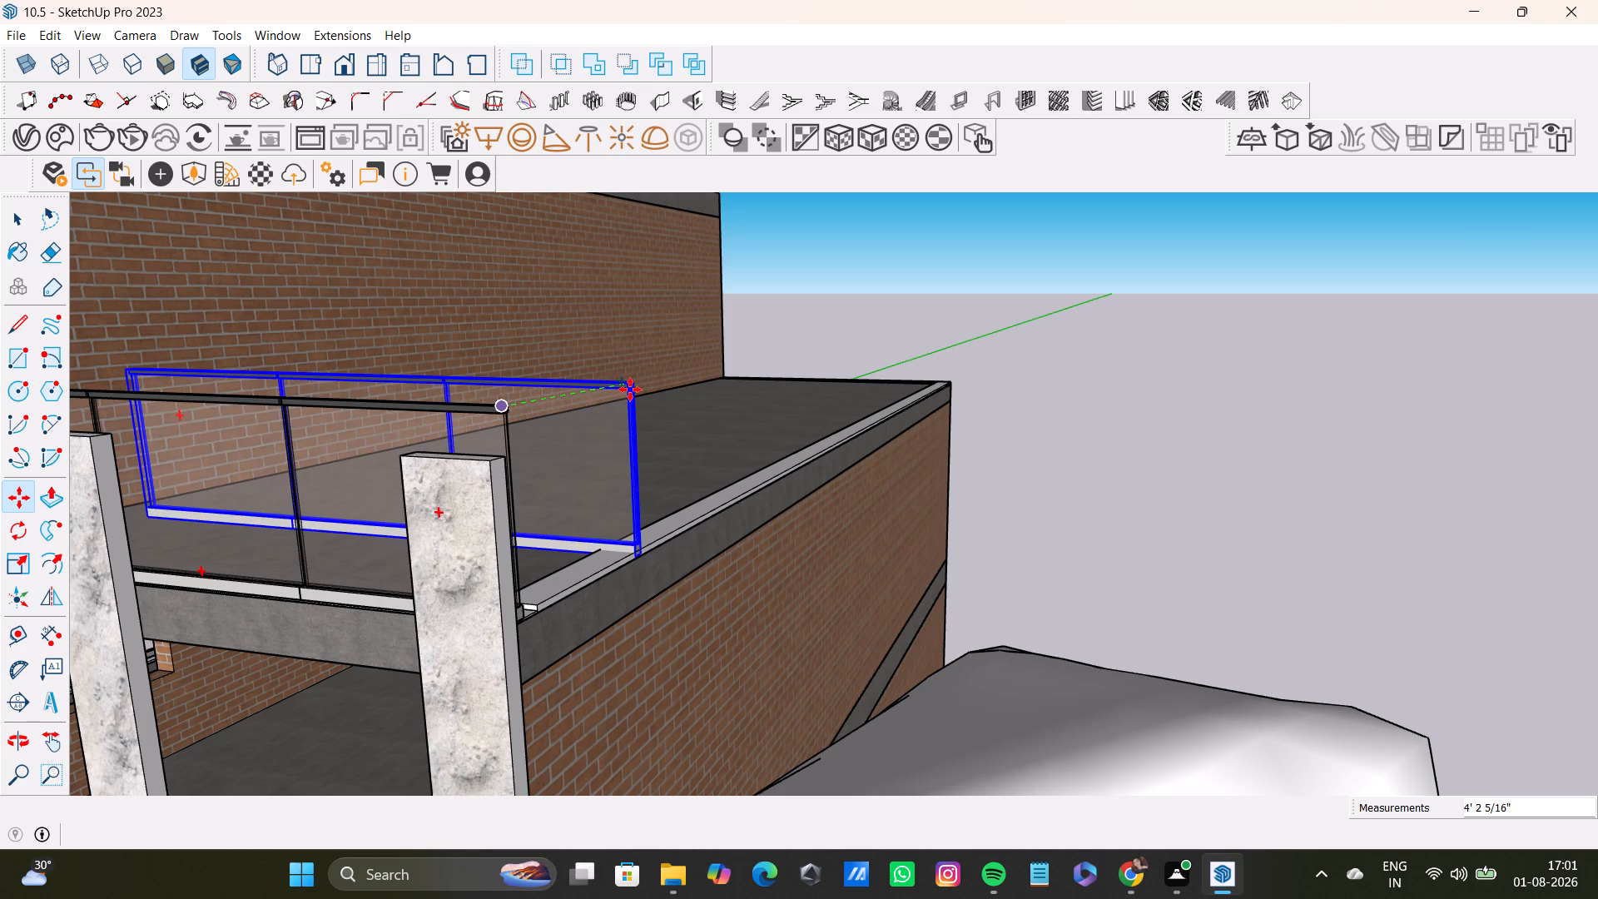
left_click(630, 390)
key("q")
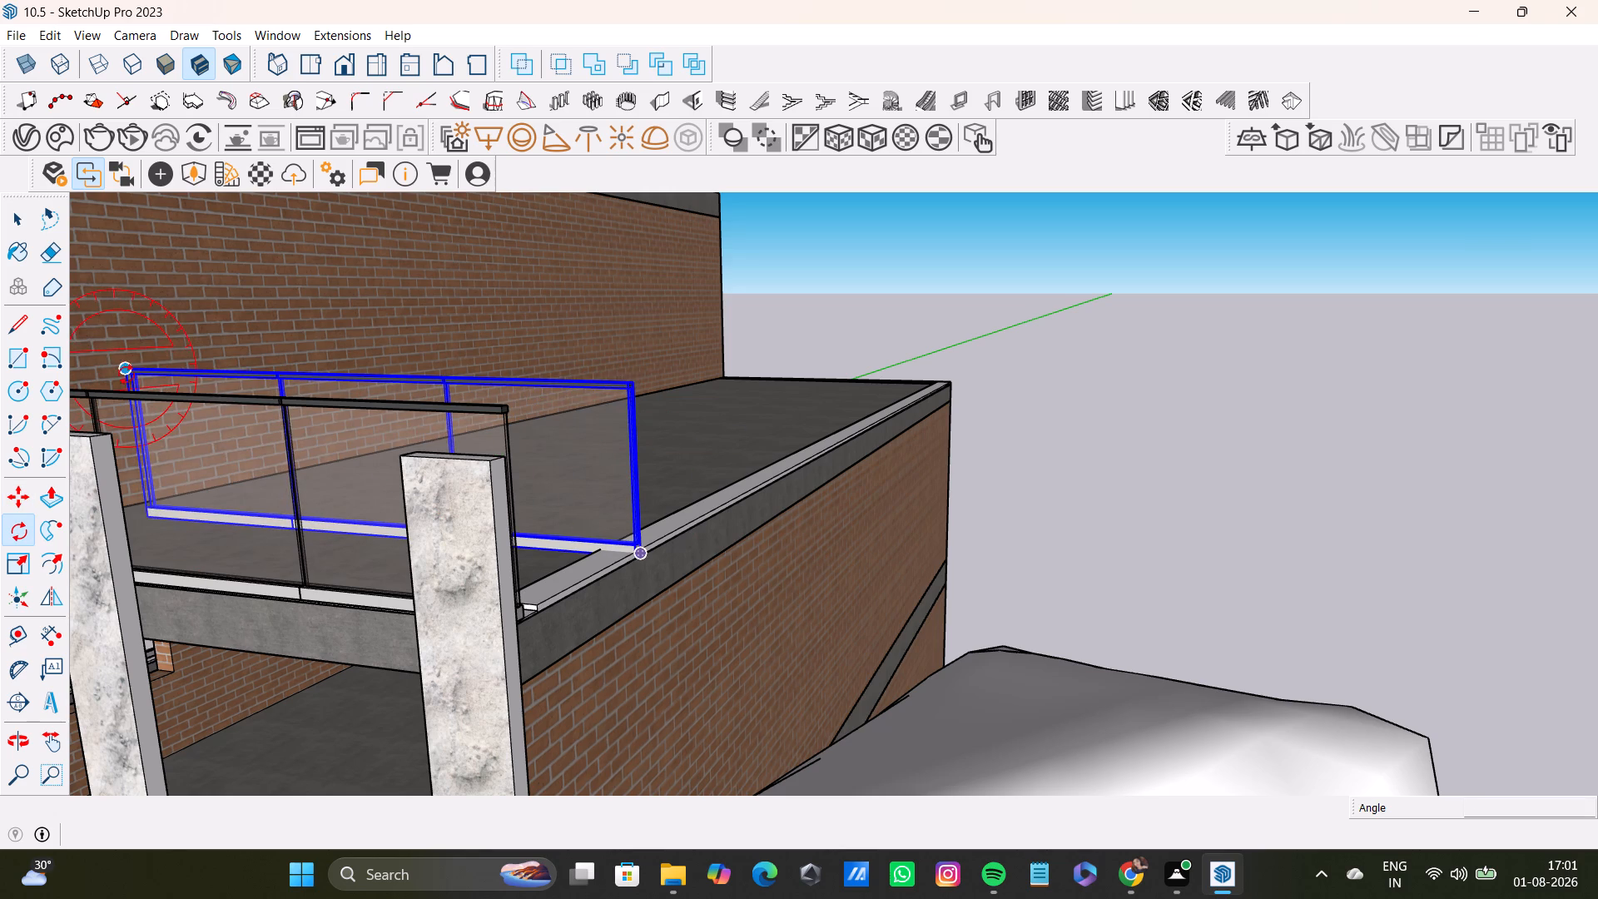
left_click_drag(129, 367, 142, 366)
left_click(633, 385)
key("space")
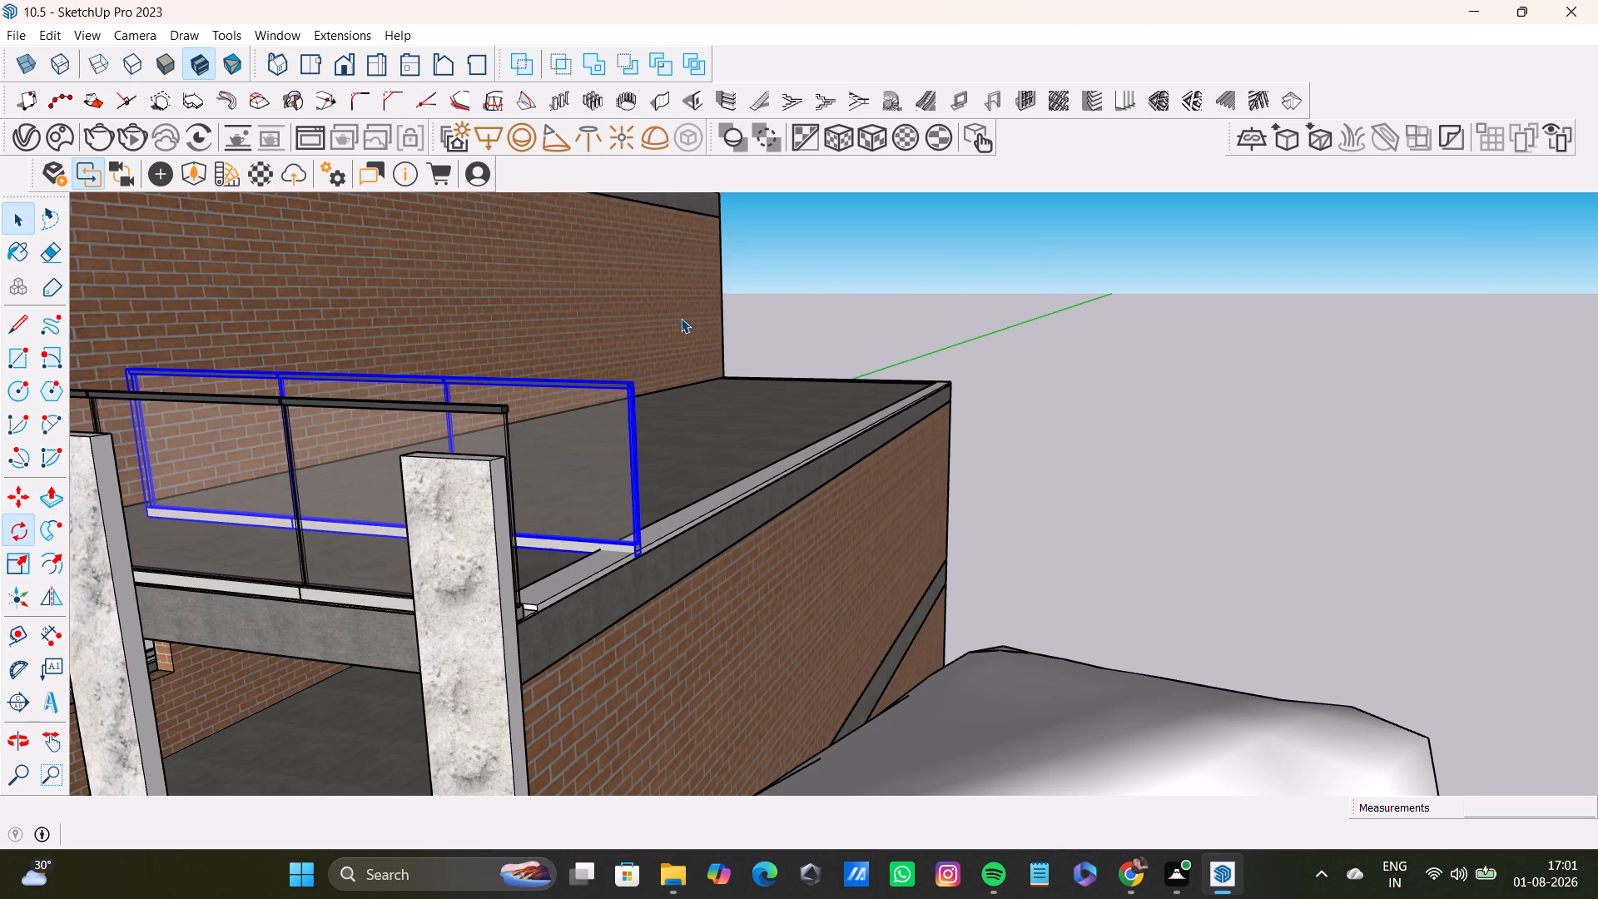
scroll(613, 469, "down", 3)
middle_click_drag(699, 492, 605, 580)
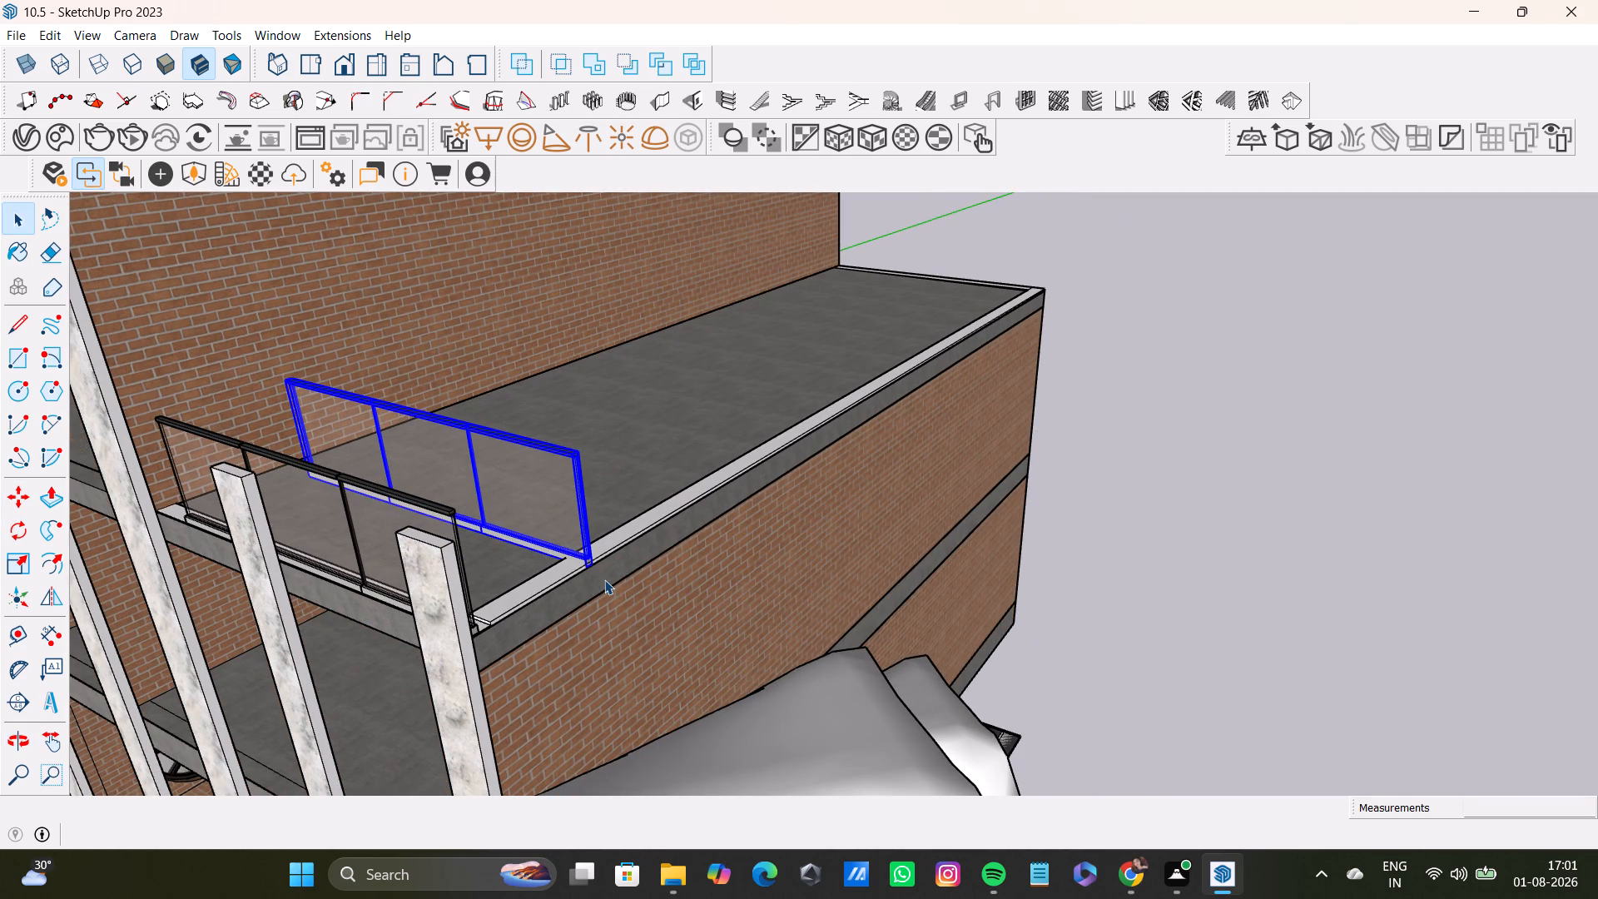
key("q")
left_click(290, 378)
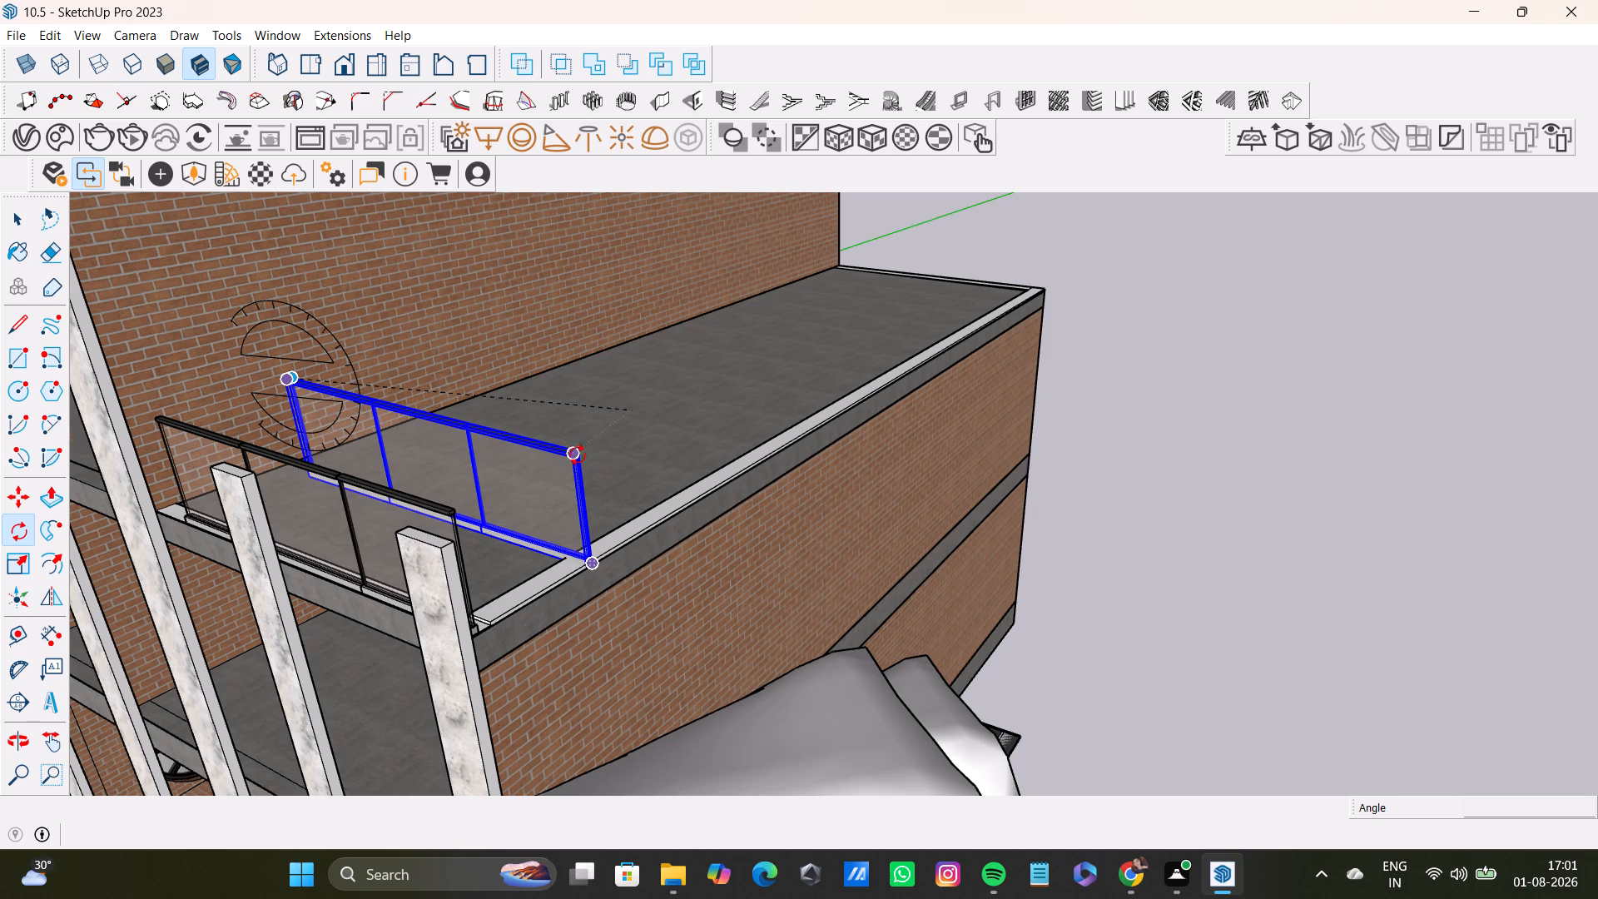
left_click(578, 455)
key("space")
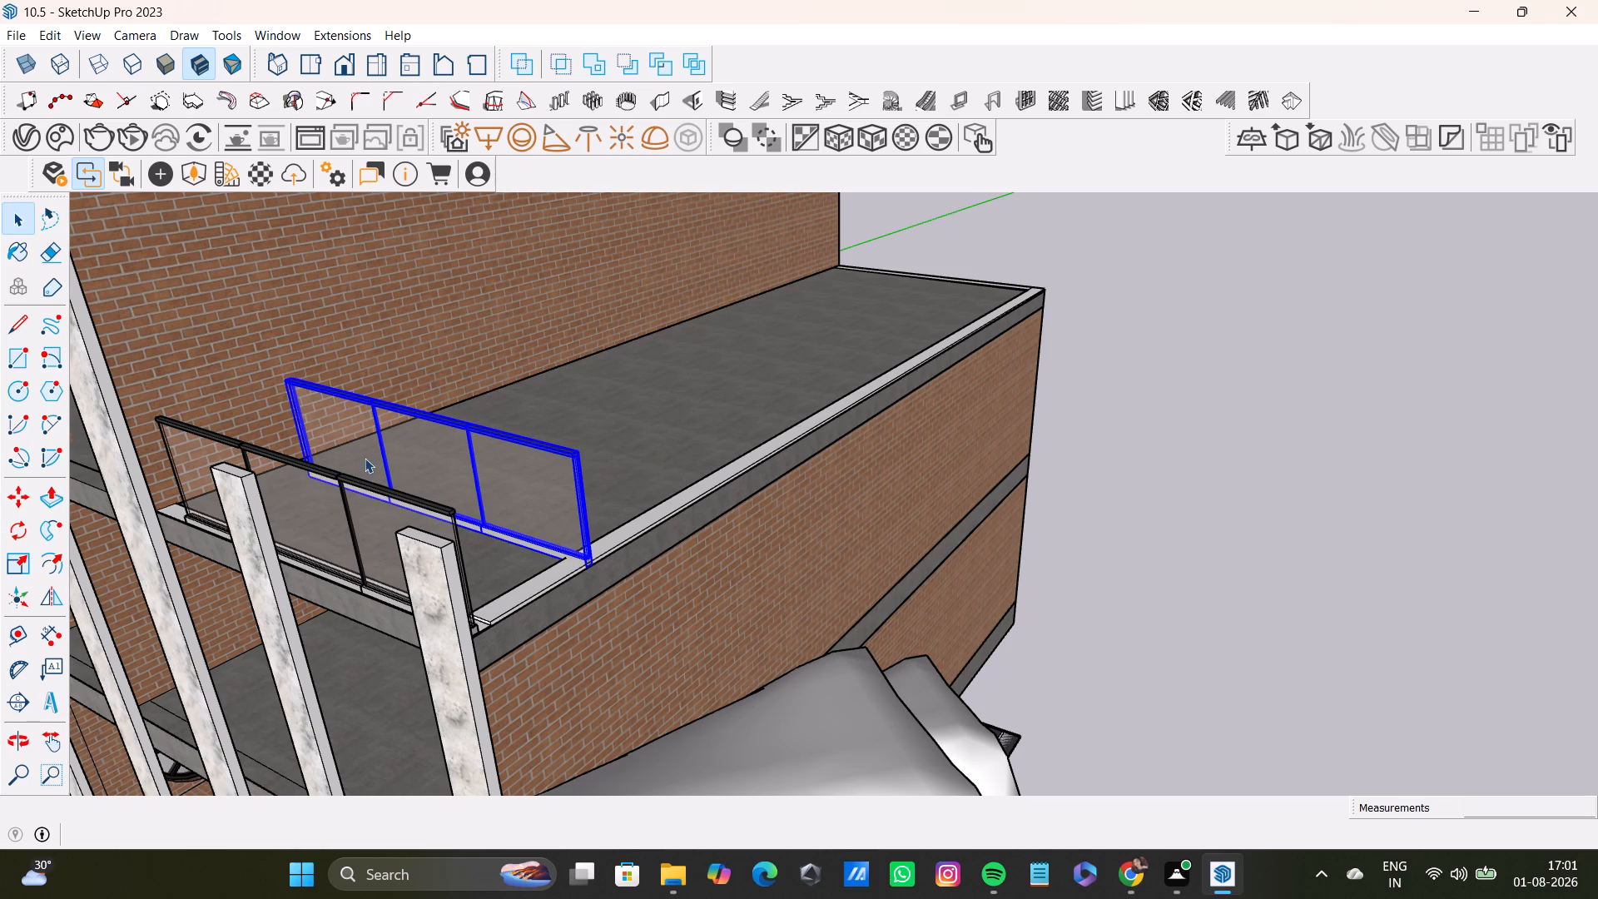
Rotate the copied railing 90 degrees horizontally about its inner bottom corner so it runs parallel to the side parapet.
key("q")
middle_click_drag(512, 459, 355, 549)
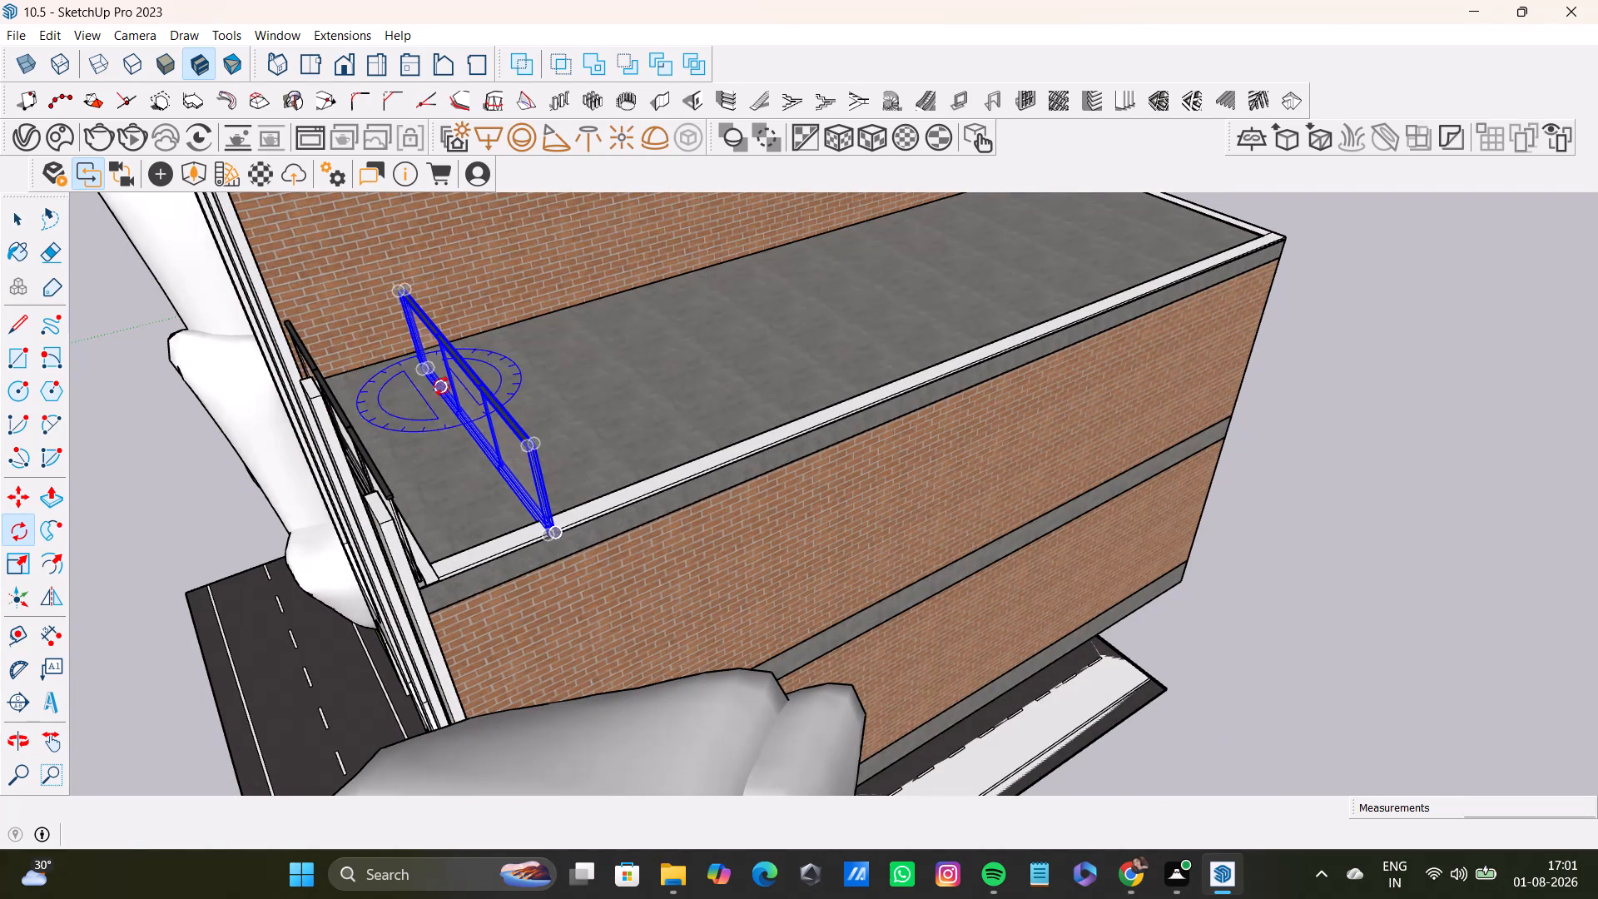
left_click(420, 370)
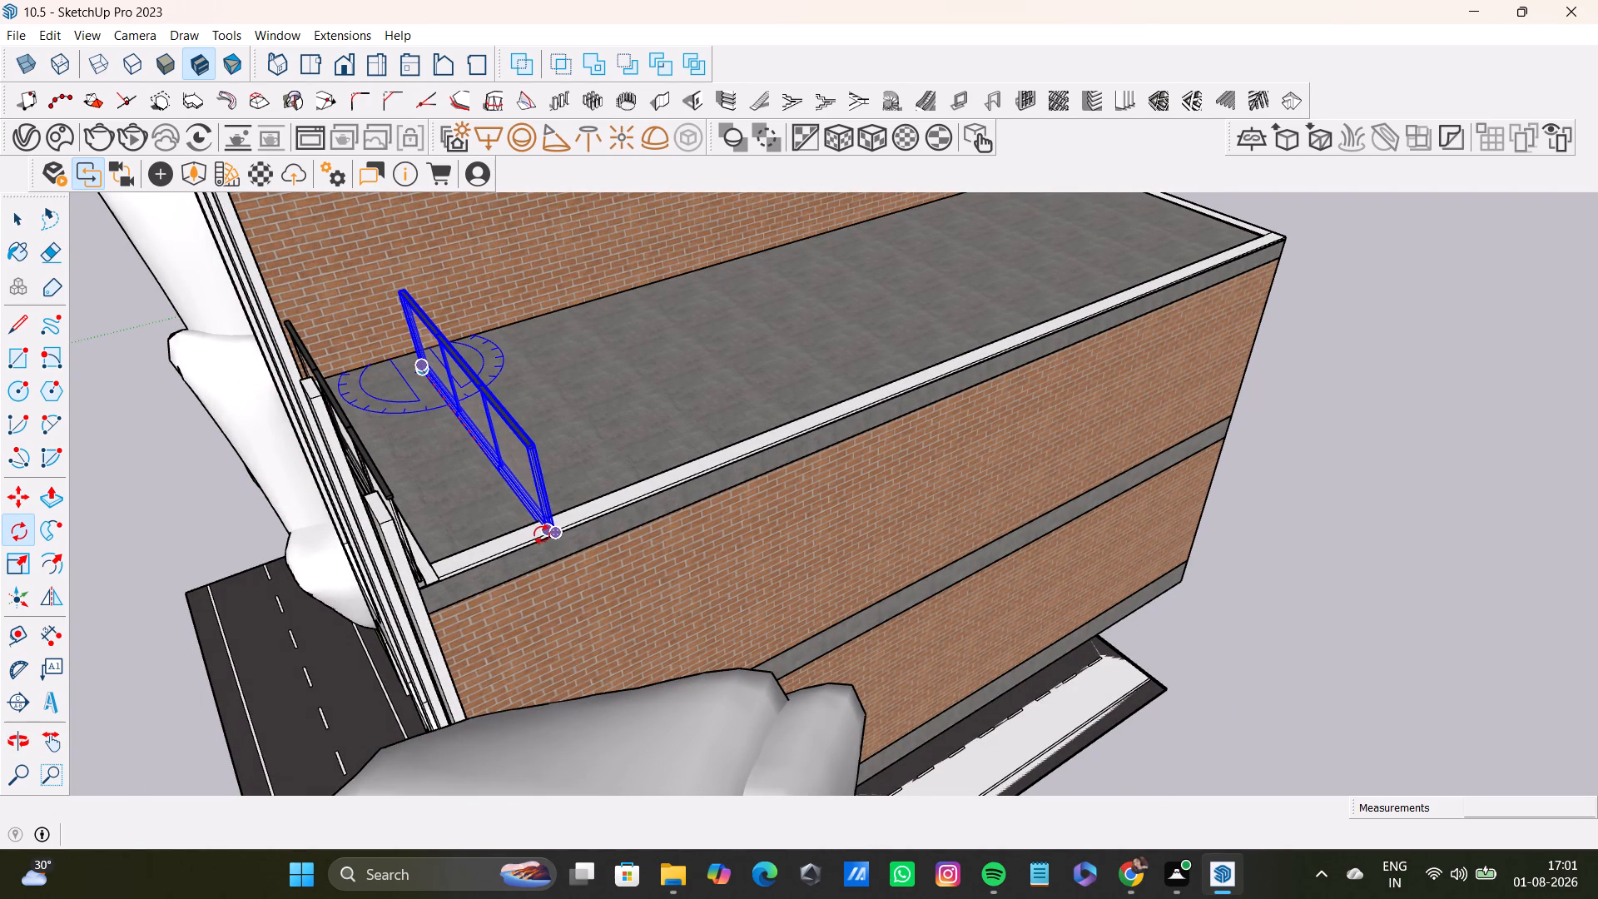
left_click(544, 534)
type("90")
key("Return")
key("space")
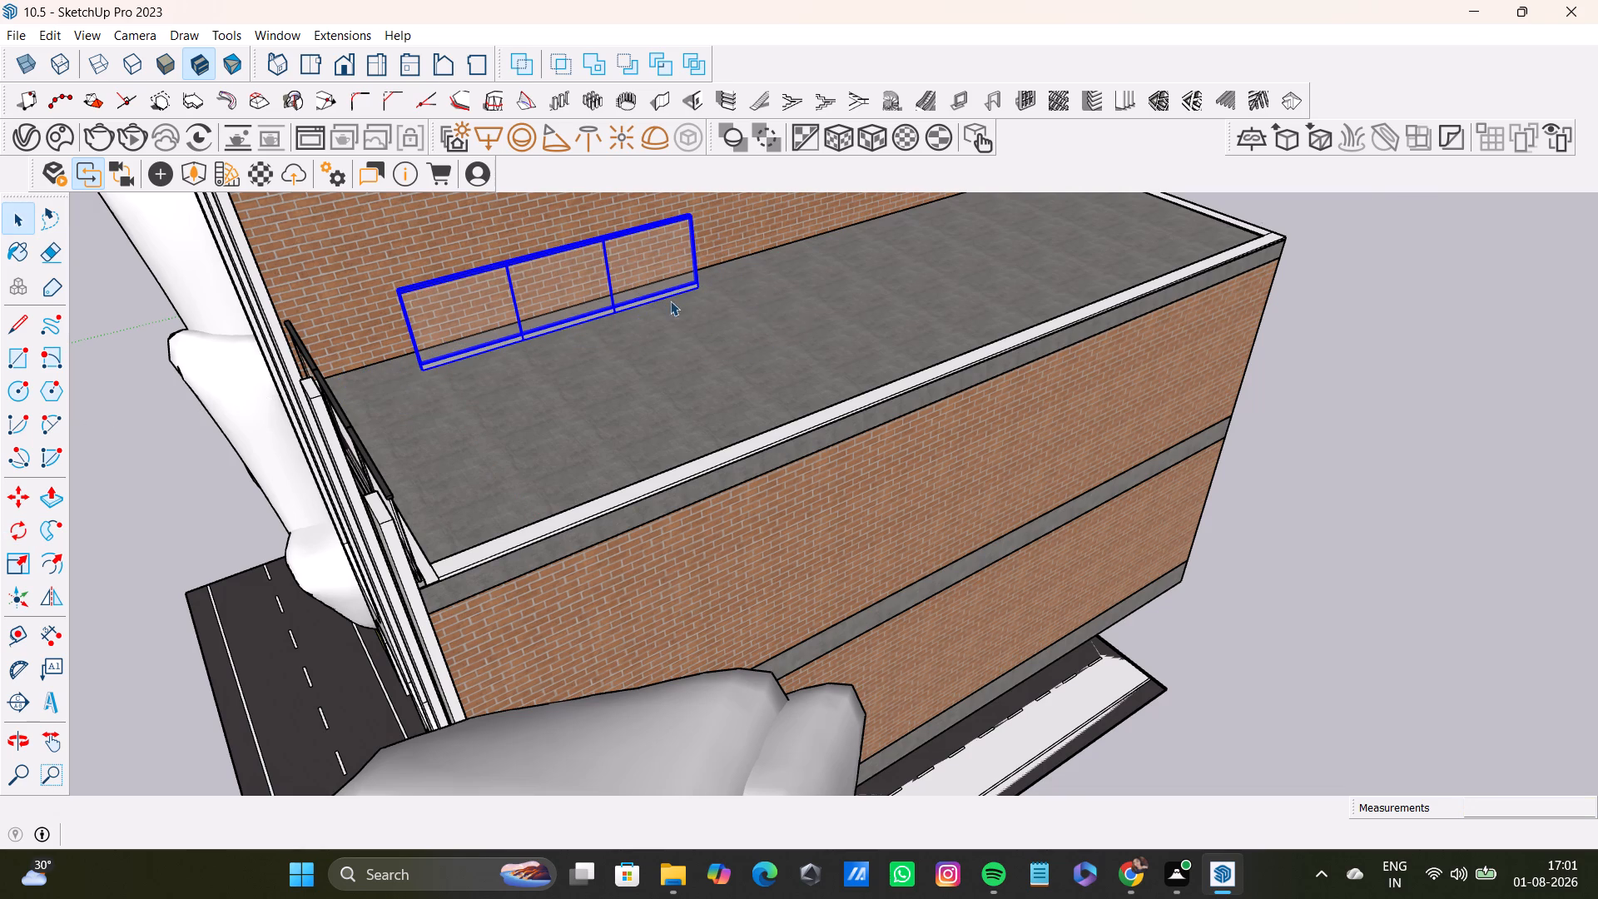
Move the rotated railing copy onto the side parapet, aligning its bottom corner with the parapet strip's front outer corner.
left_click(441, 348)
left_click(449, 364)
key("m")
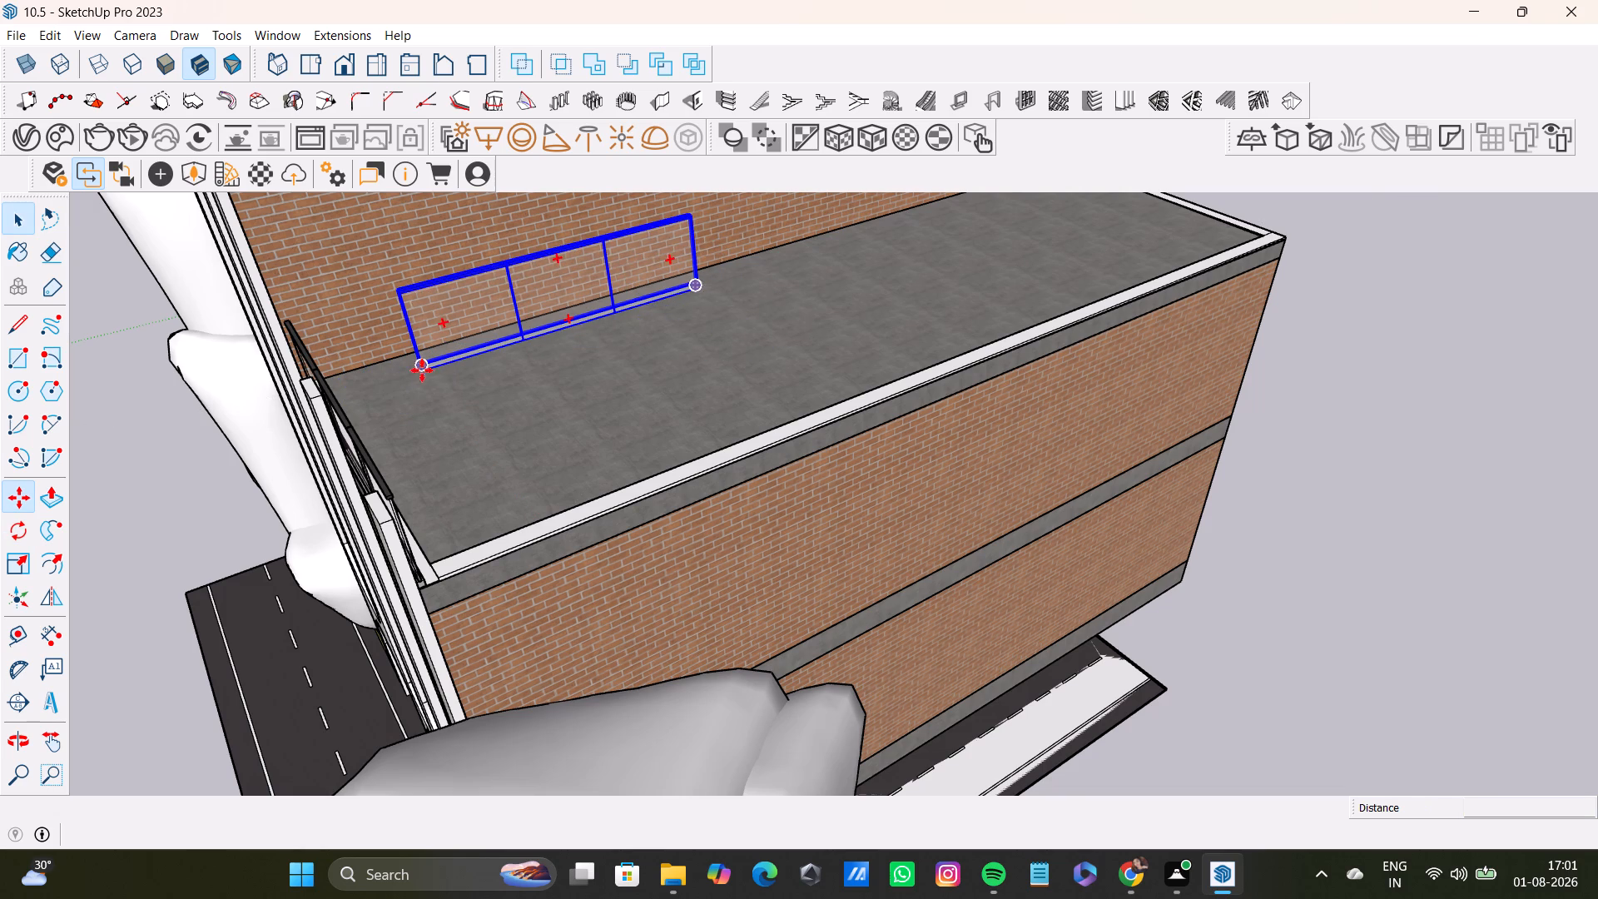
left_click(422, 375)
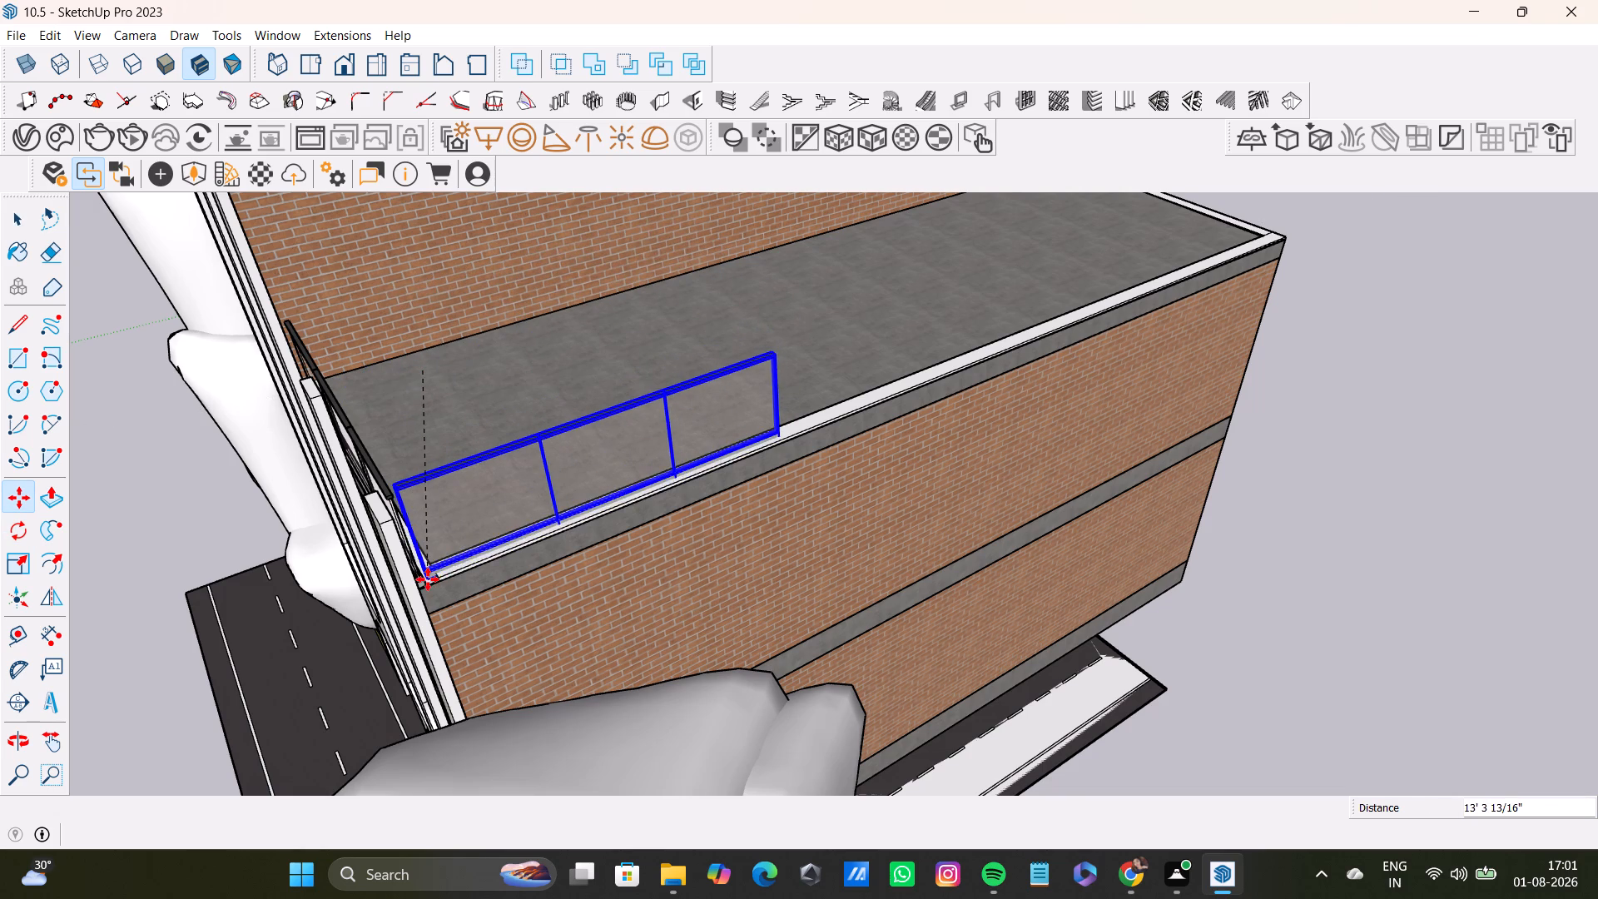
middle_click_drag(439, 573, 443, 494)
scroll(434, 486, "up", 4)
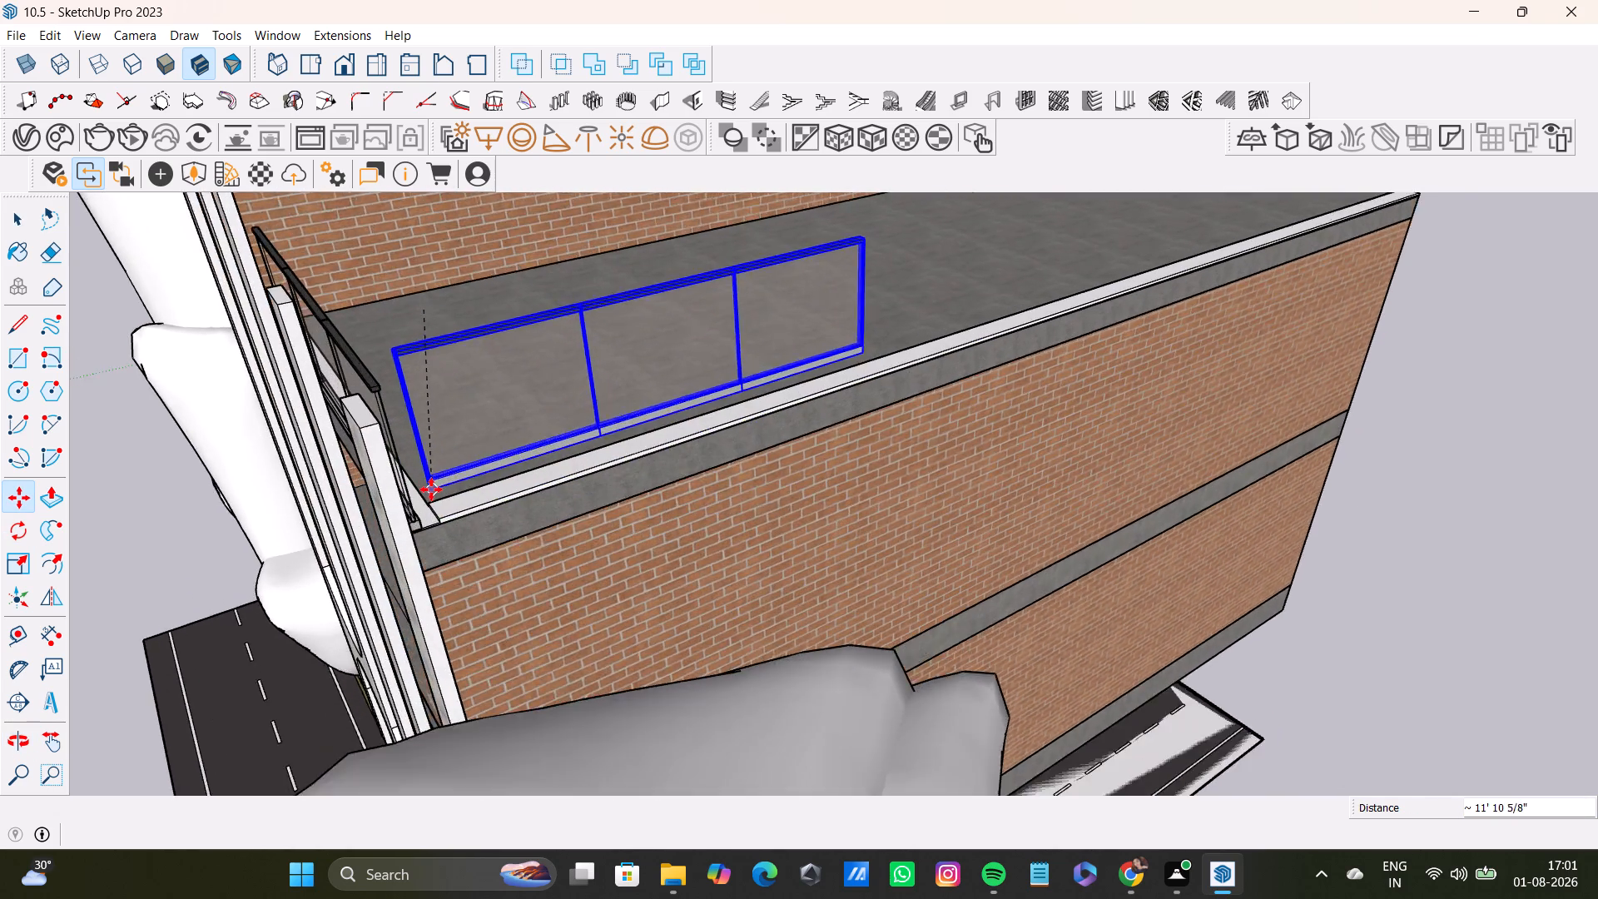
scroll(431, 489, "up", 9)
middle_click_drag(442, 514, 383, 397)
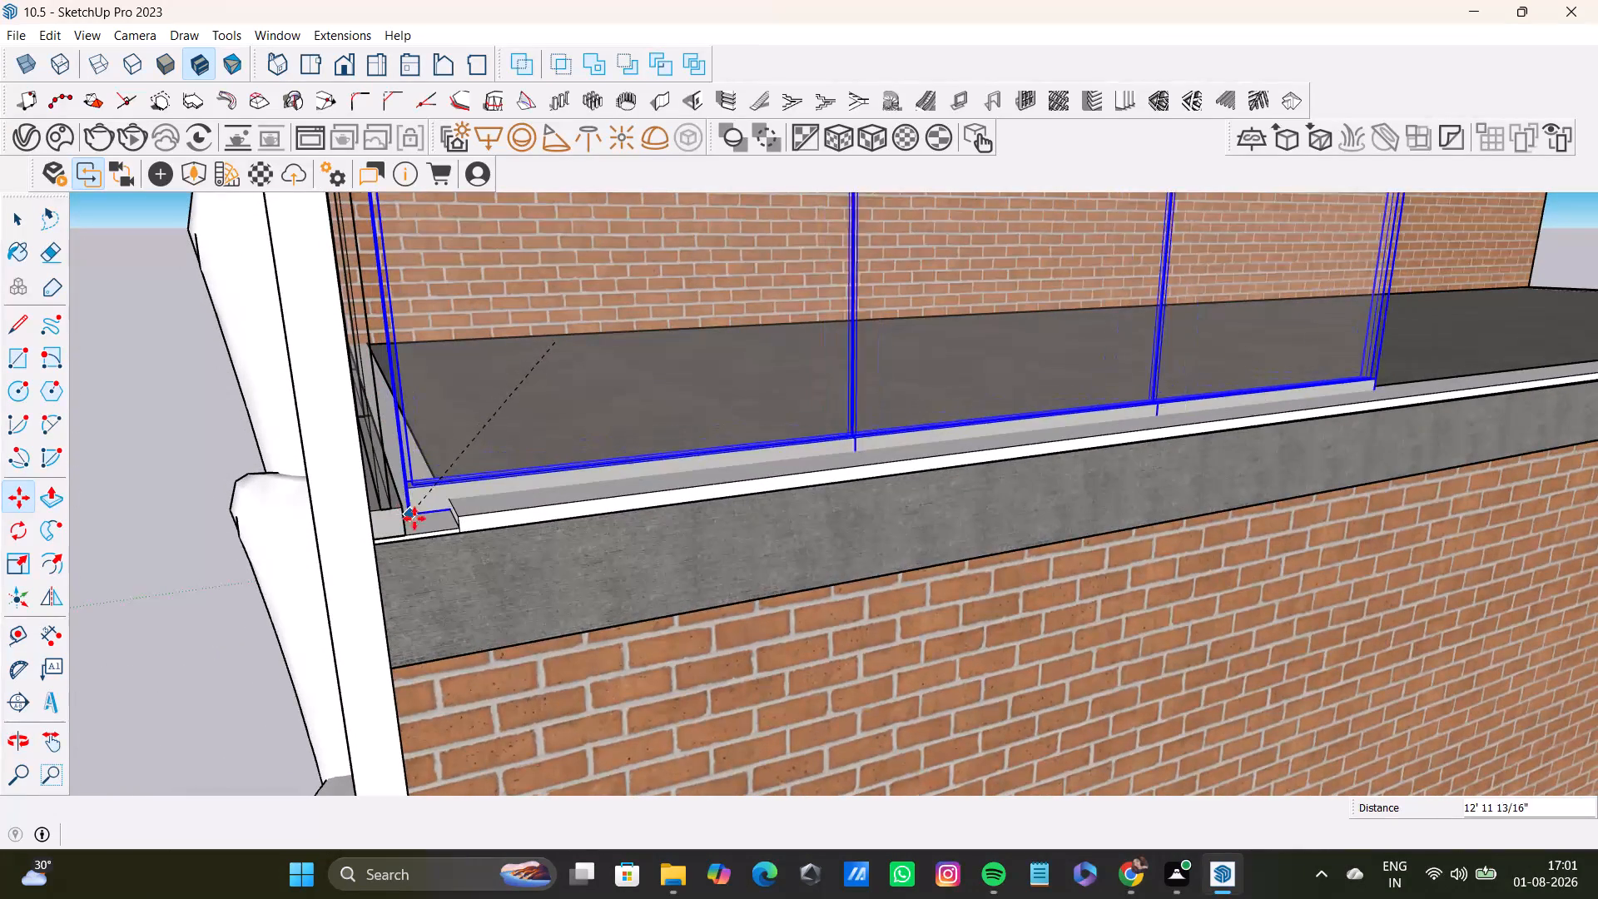
left_click(464, 514)
key("space")
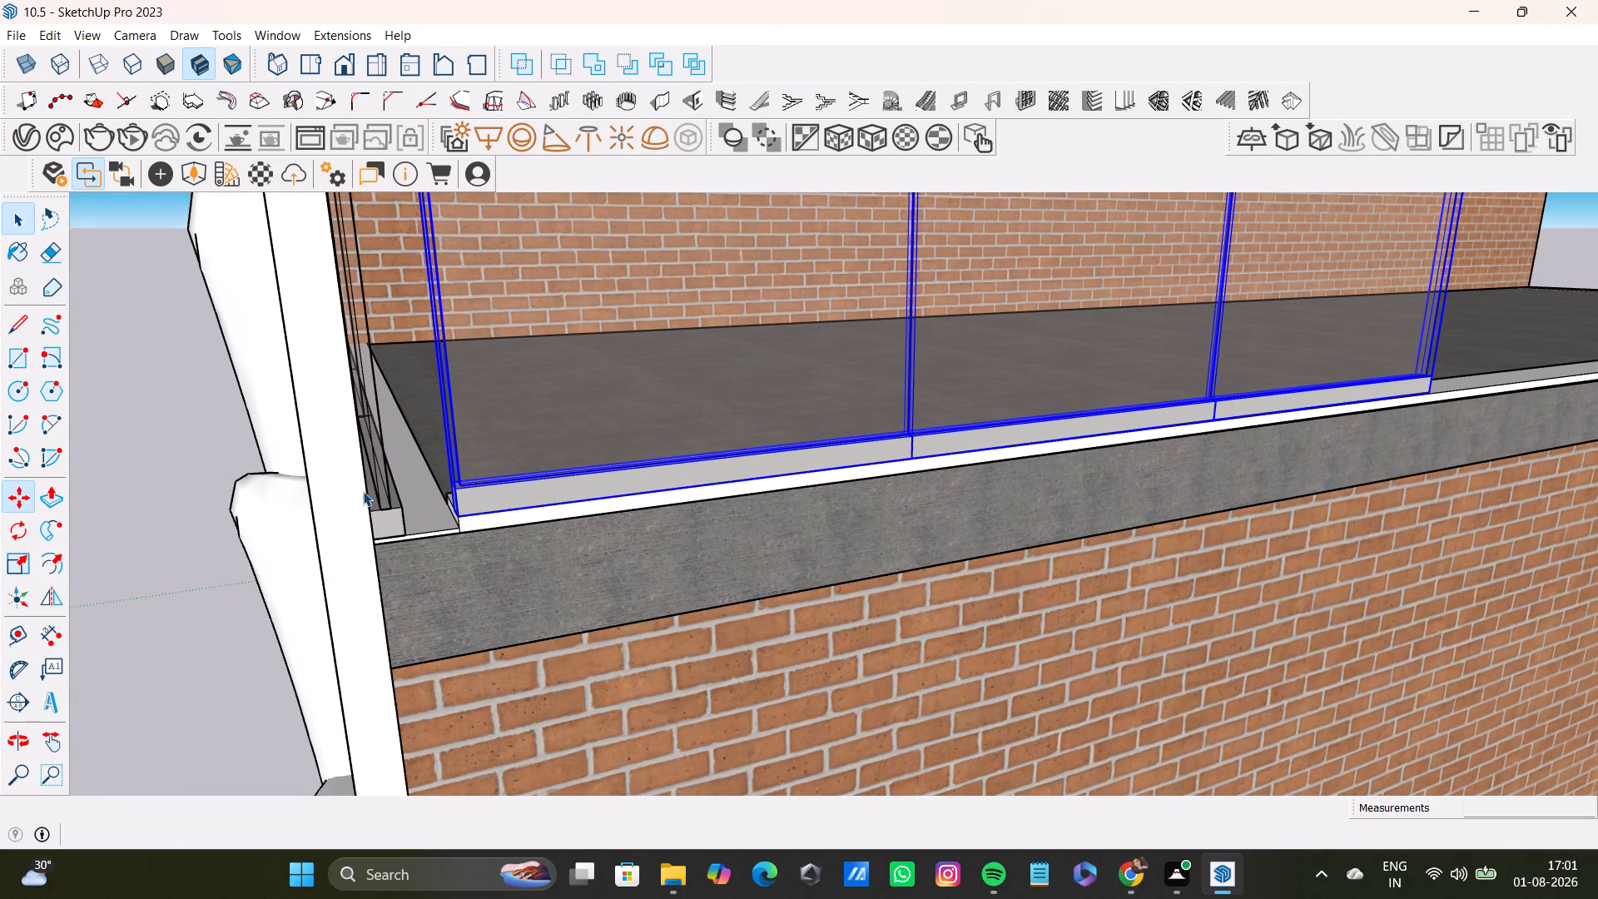
Scale the side railing's thickness along the green axis by about 2.86 so it spans the side parapet strip's width.
left_click(380, 486)
key("s")
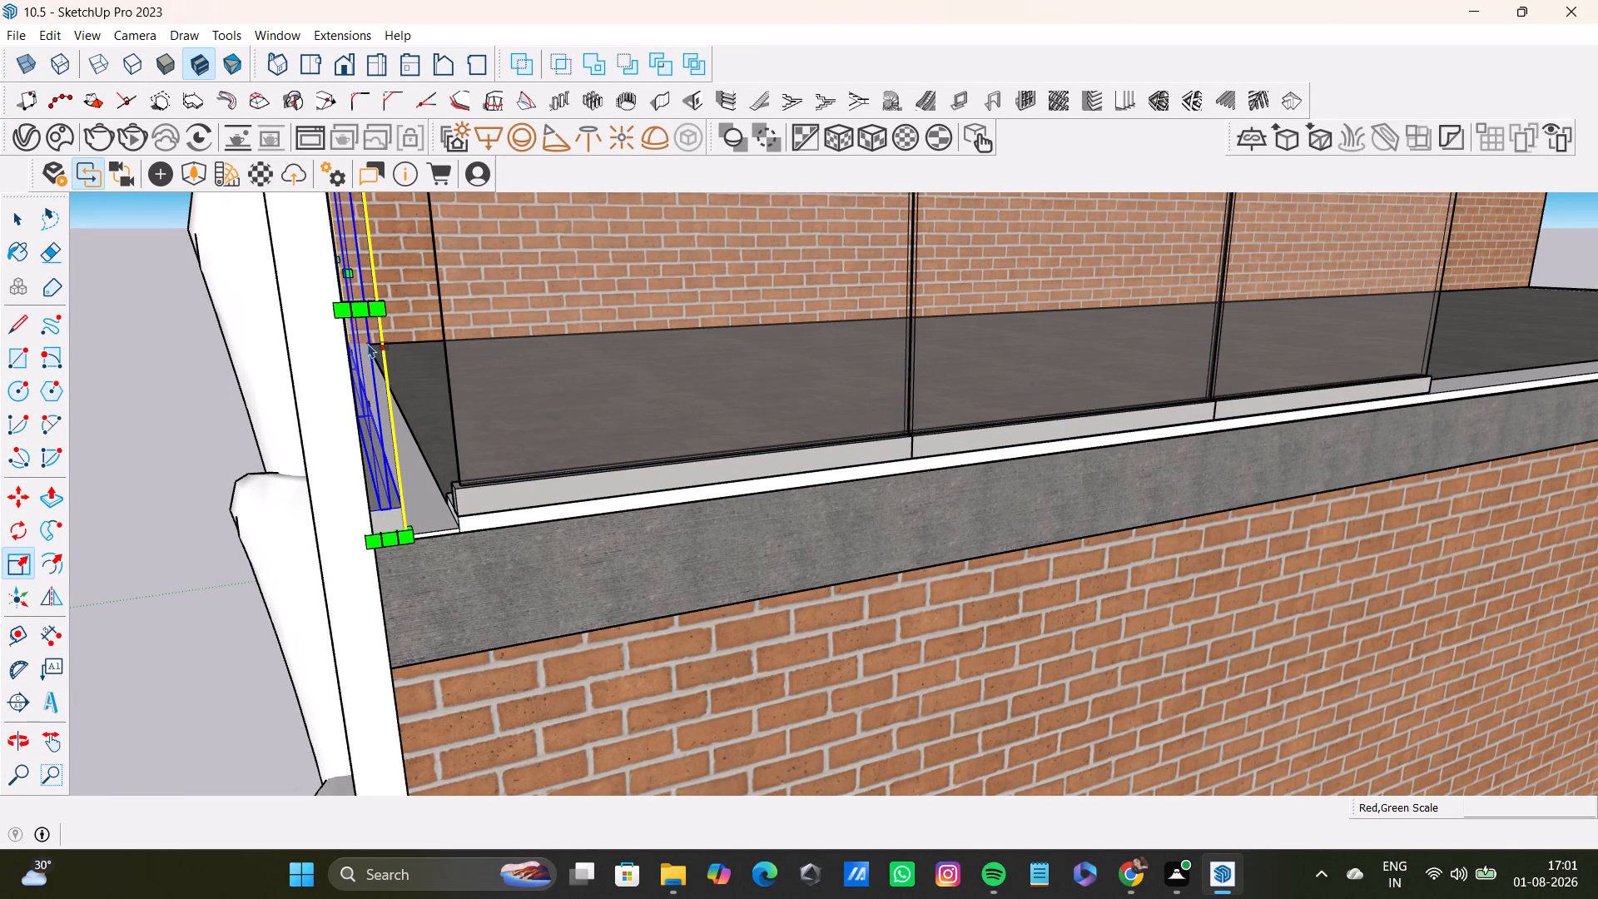
left_click(349, 275)
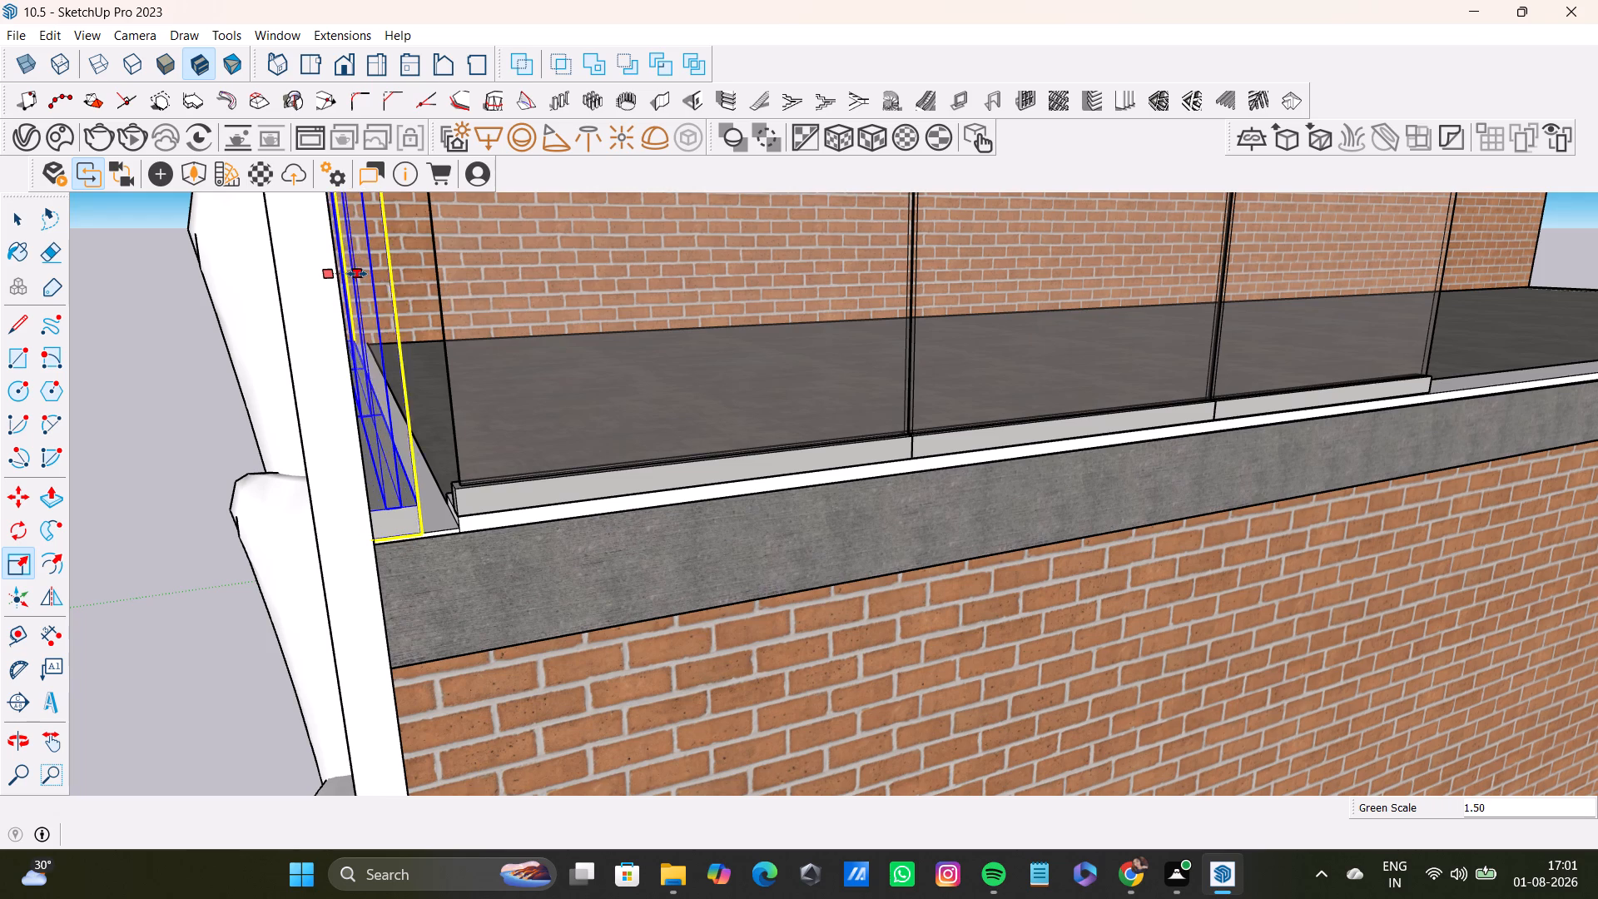
left_click(384, 275)
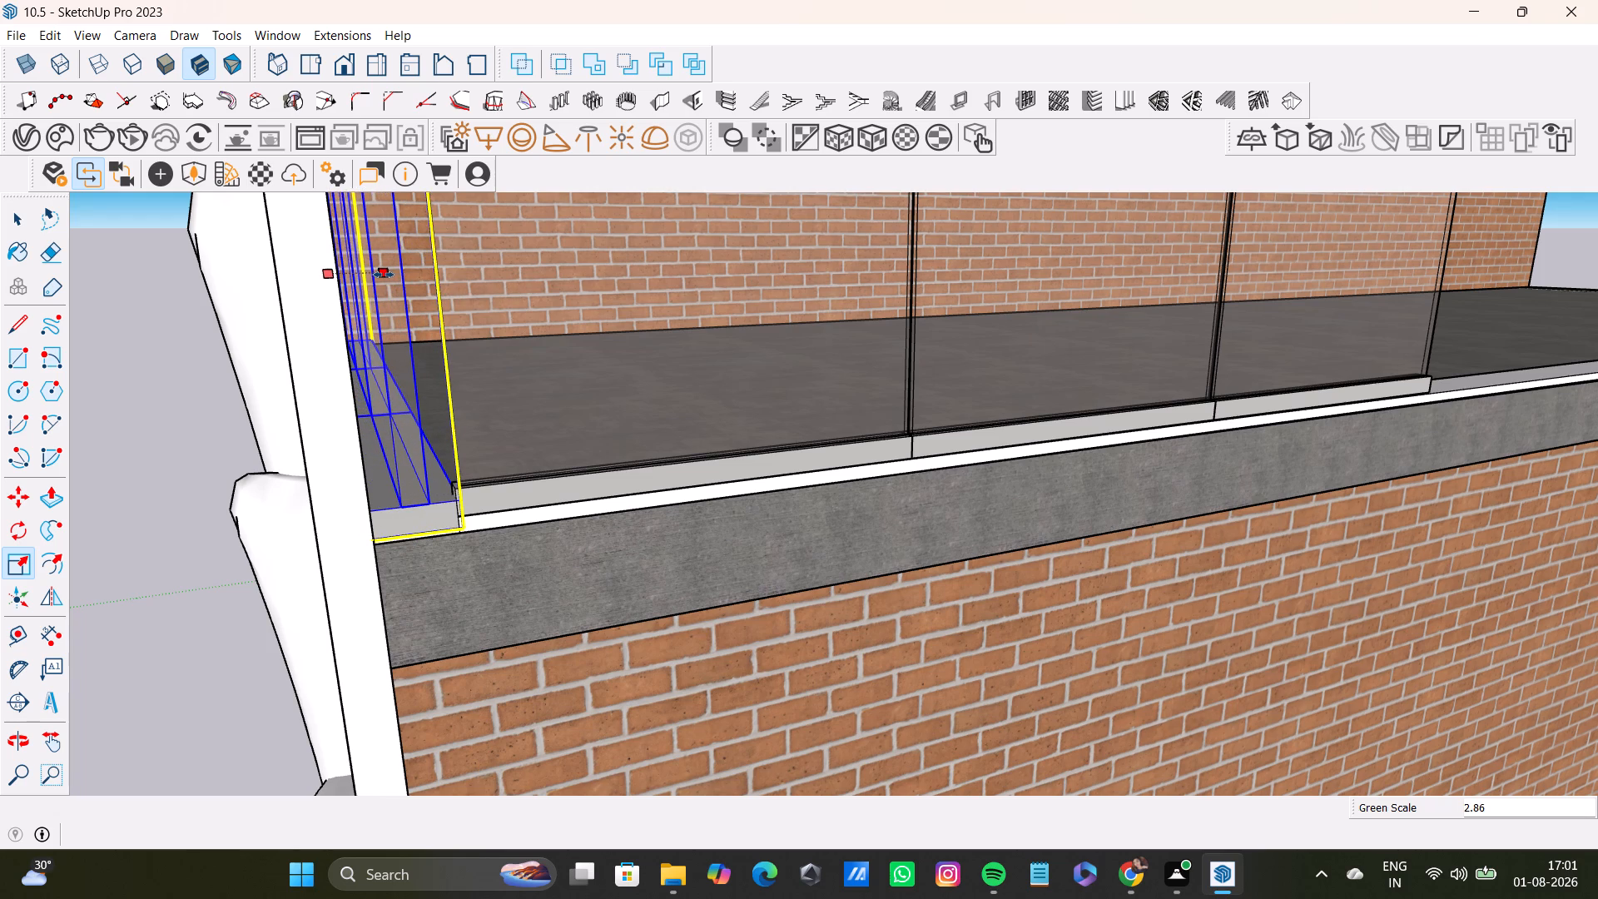
key("space")
Lift the widened side railing straight up off the side parapet strip to expose the strip's top face.
middle_click_drag(737, 508, 546, 489)
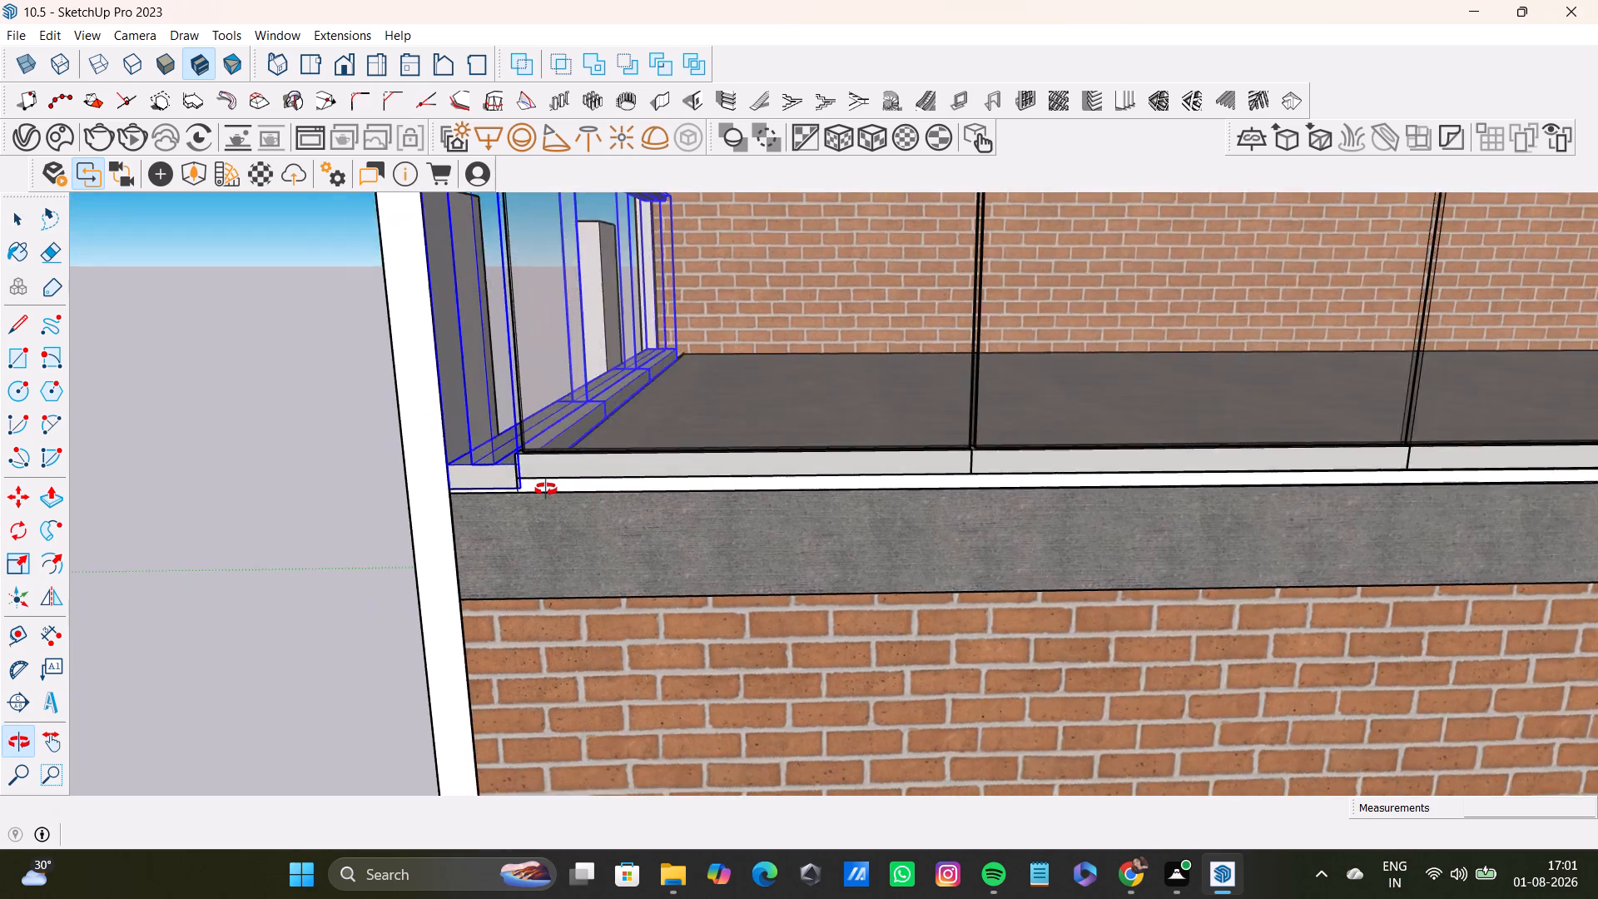
middle_click_drag(546, 489, 551, 539)
scroll(565, 522, "down", 11)
middle_click_drag(568, 520, 543, 425)
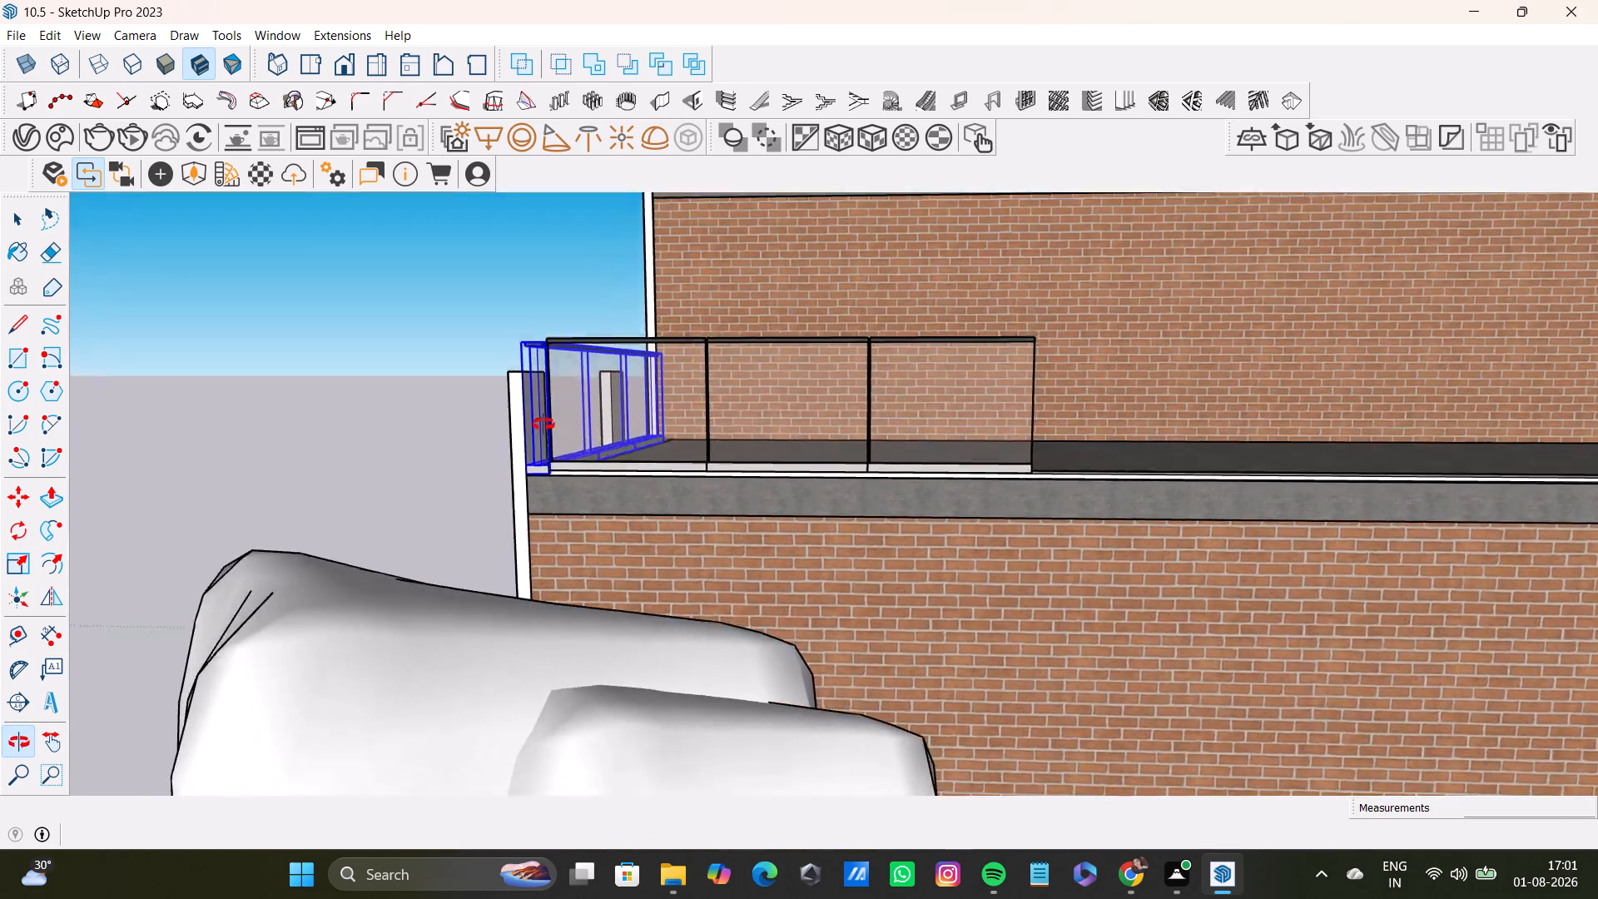
middle_click_drag(543, 425, 701, 489)
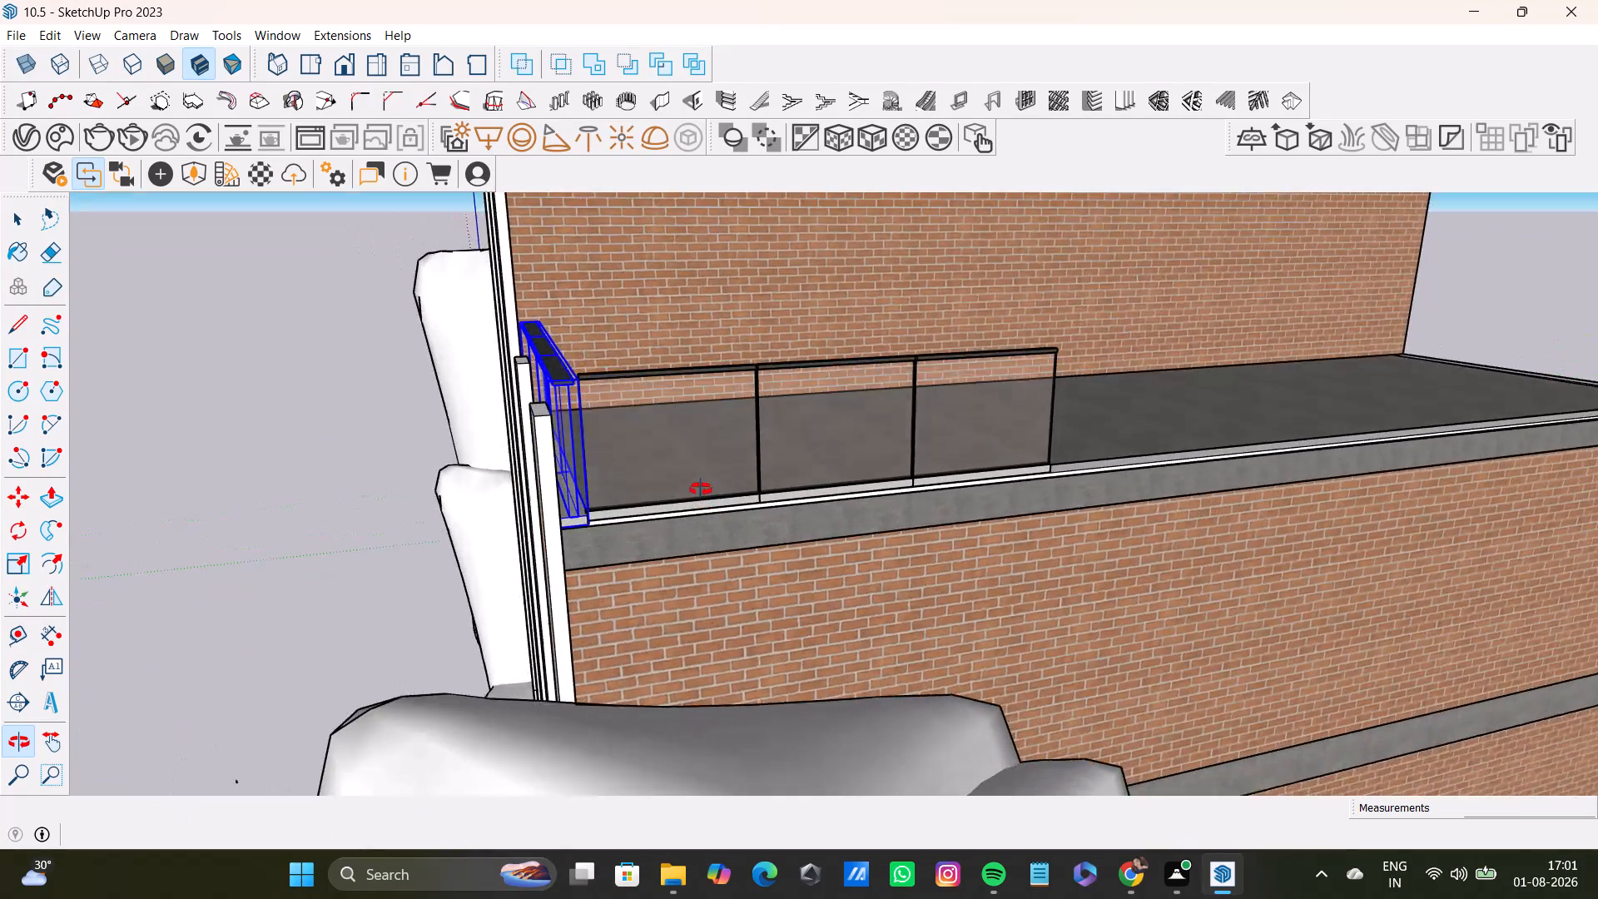
middle_click_drag(701, 489, 749, 549)
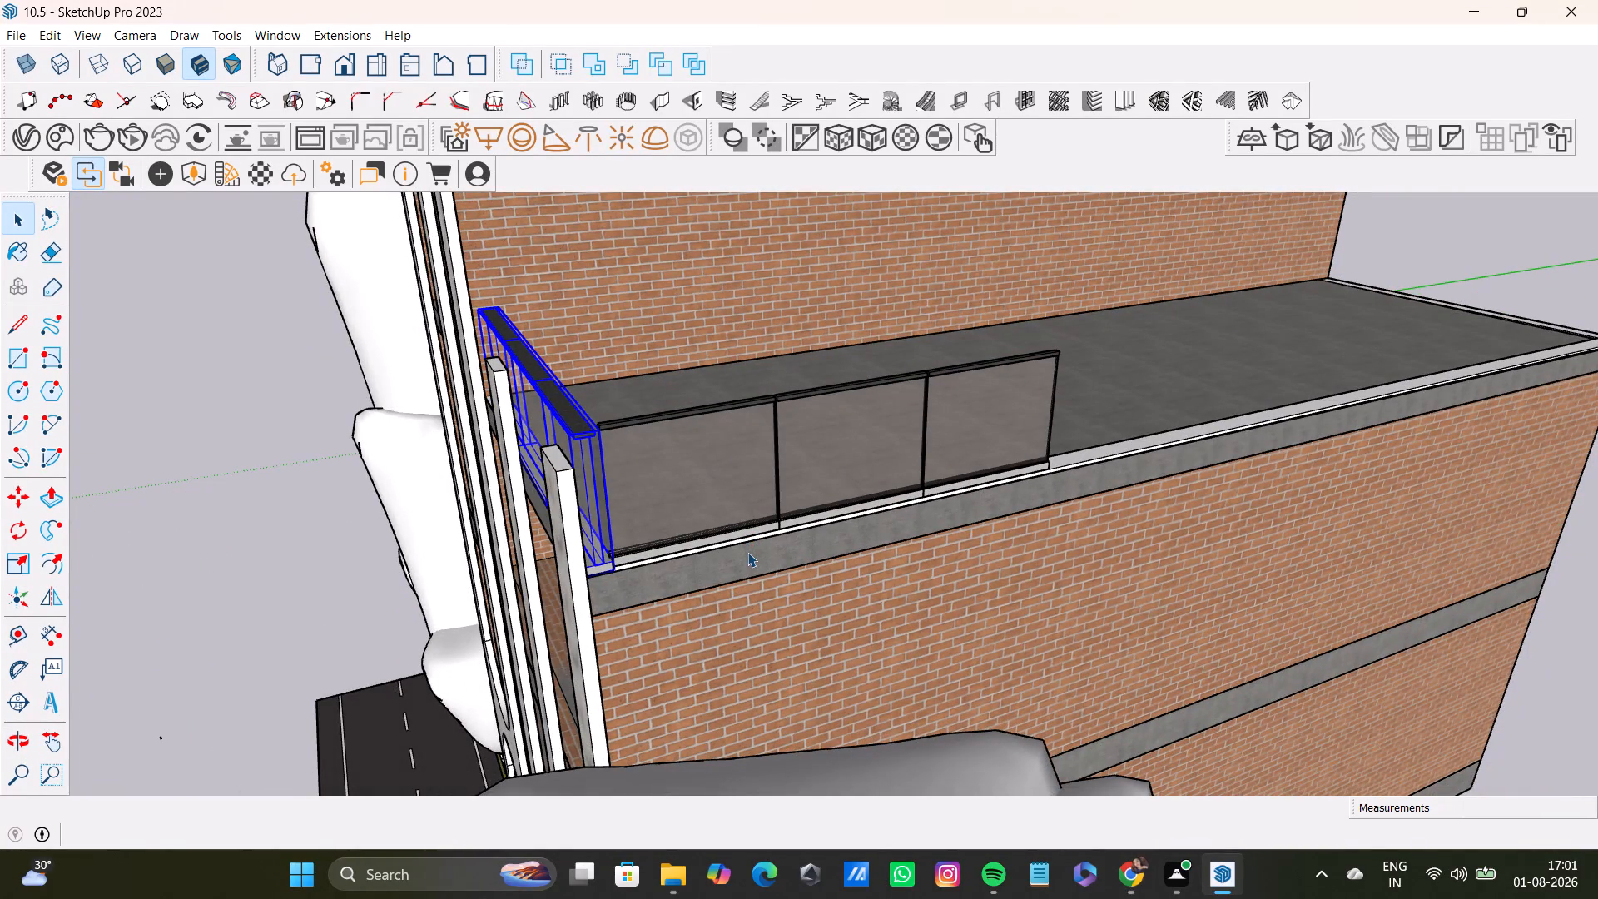
key("m")
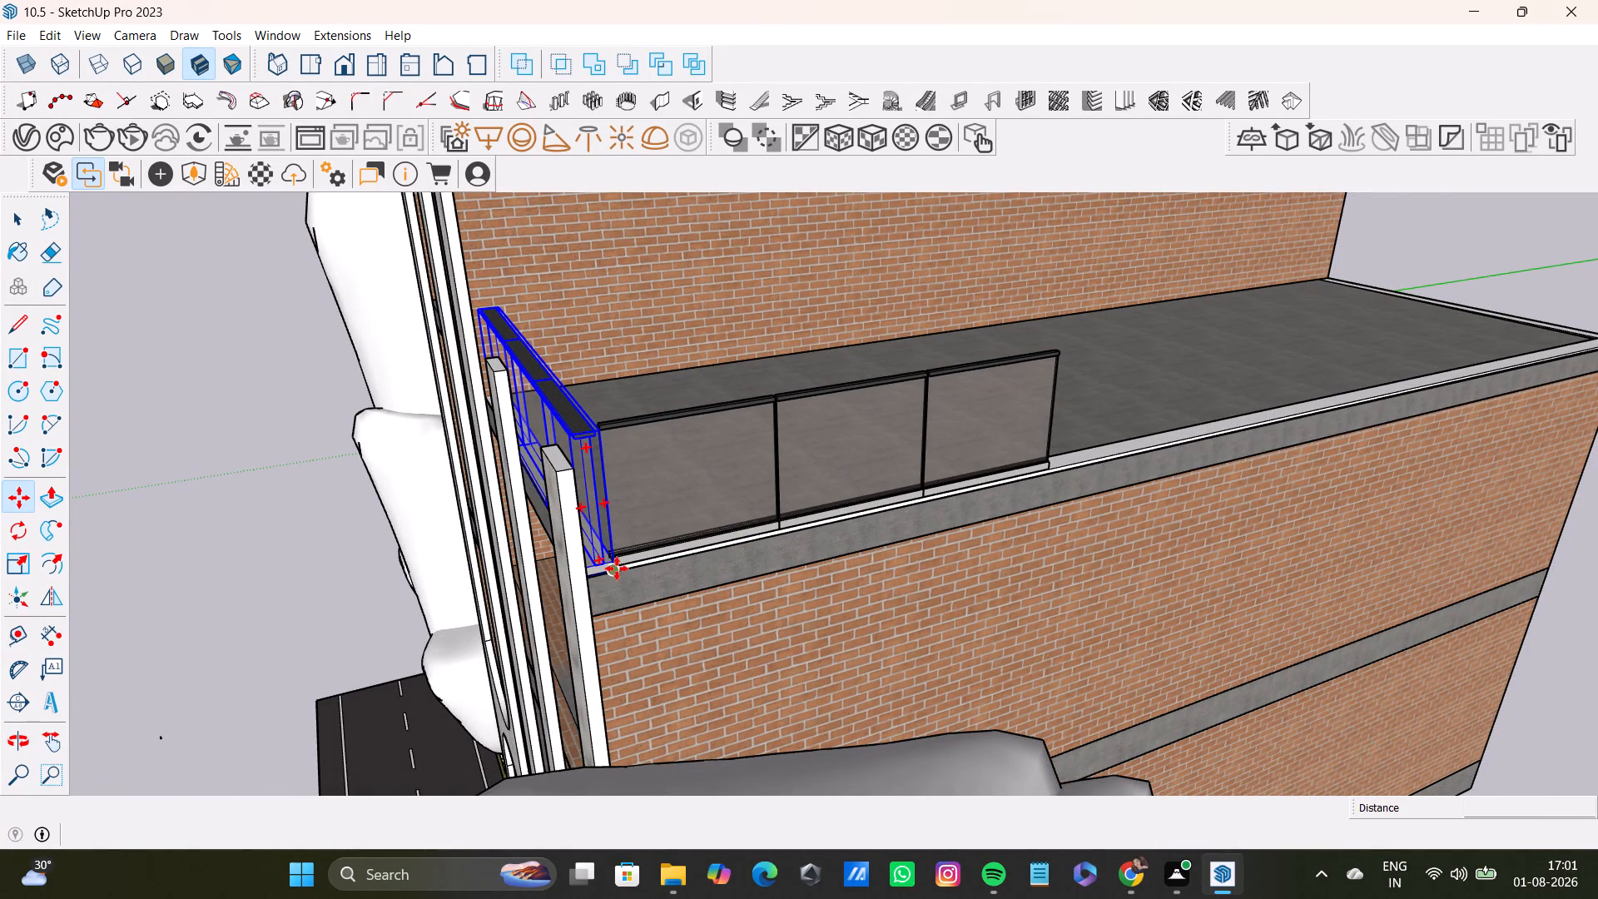
left_click(617, 569)
left_click(604, 504)
key("space")
Push/pull the side parapet strip's top face up 1 3/16", level with the front ledge.
left_click(594, 562)
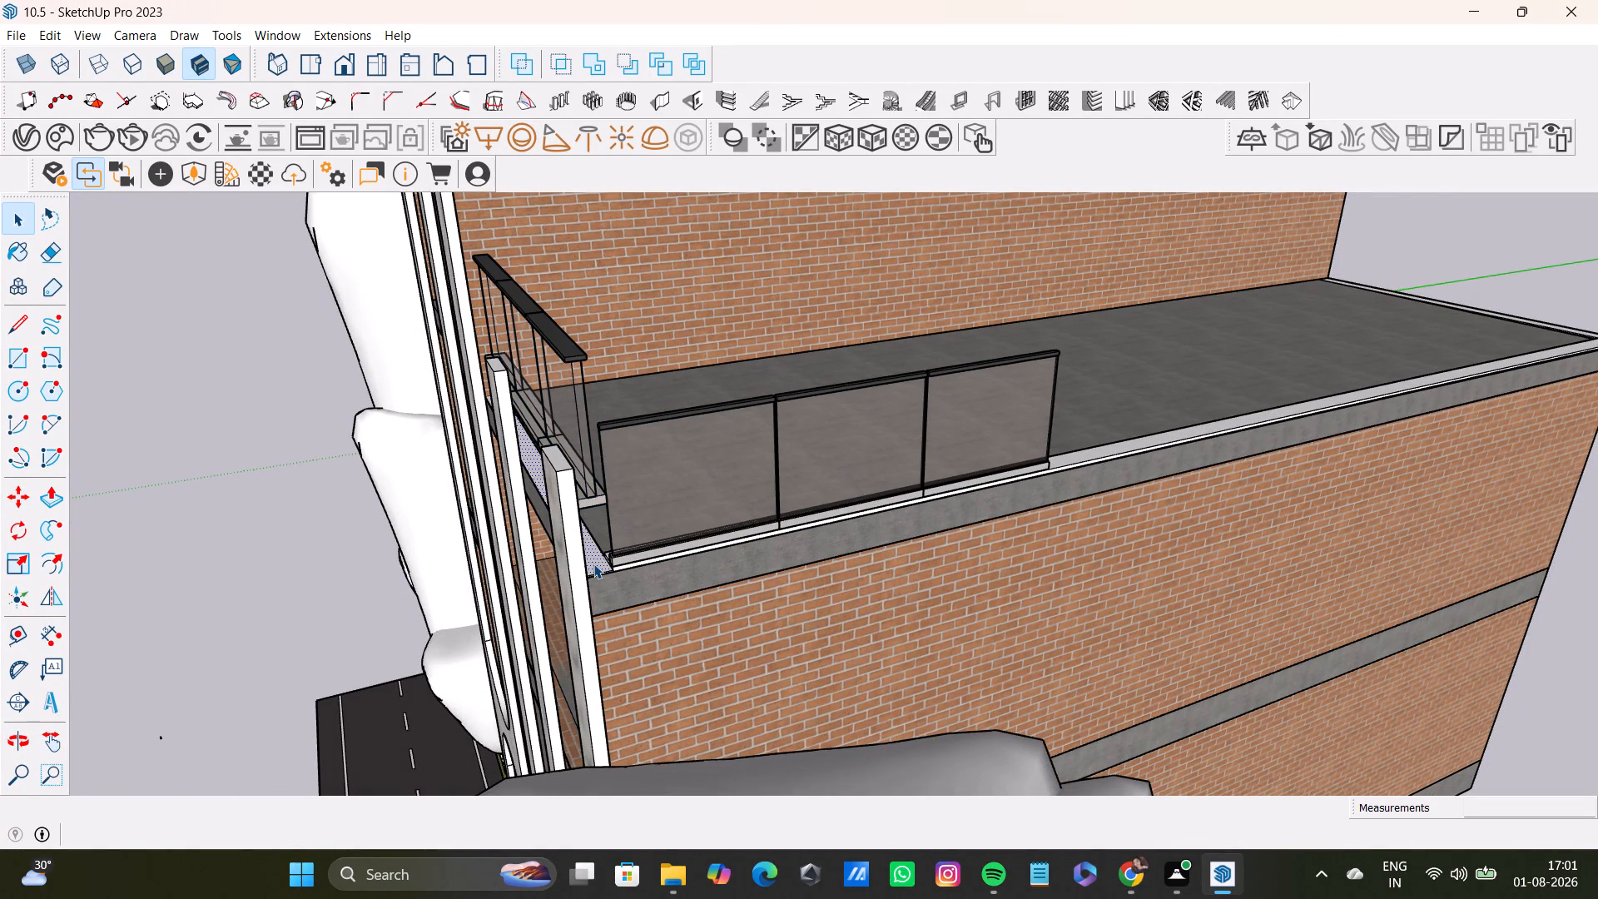
key("p")
left_click(595, 561)
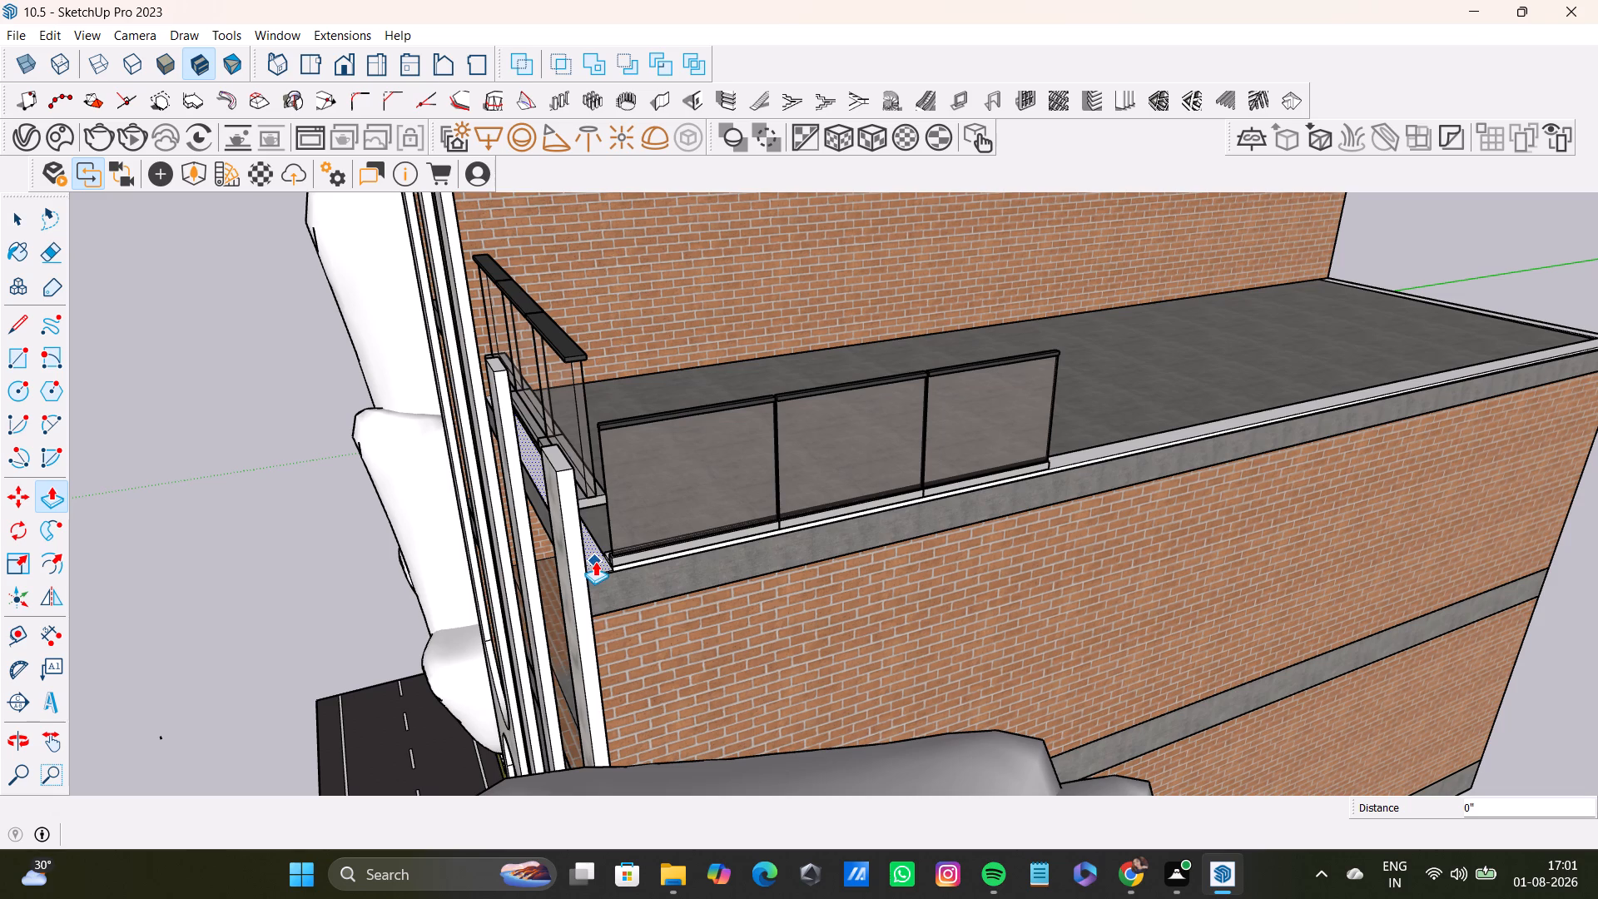
left_click(613, 565)
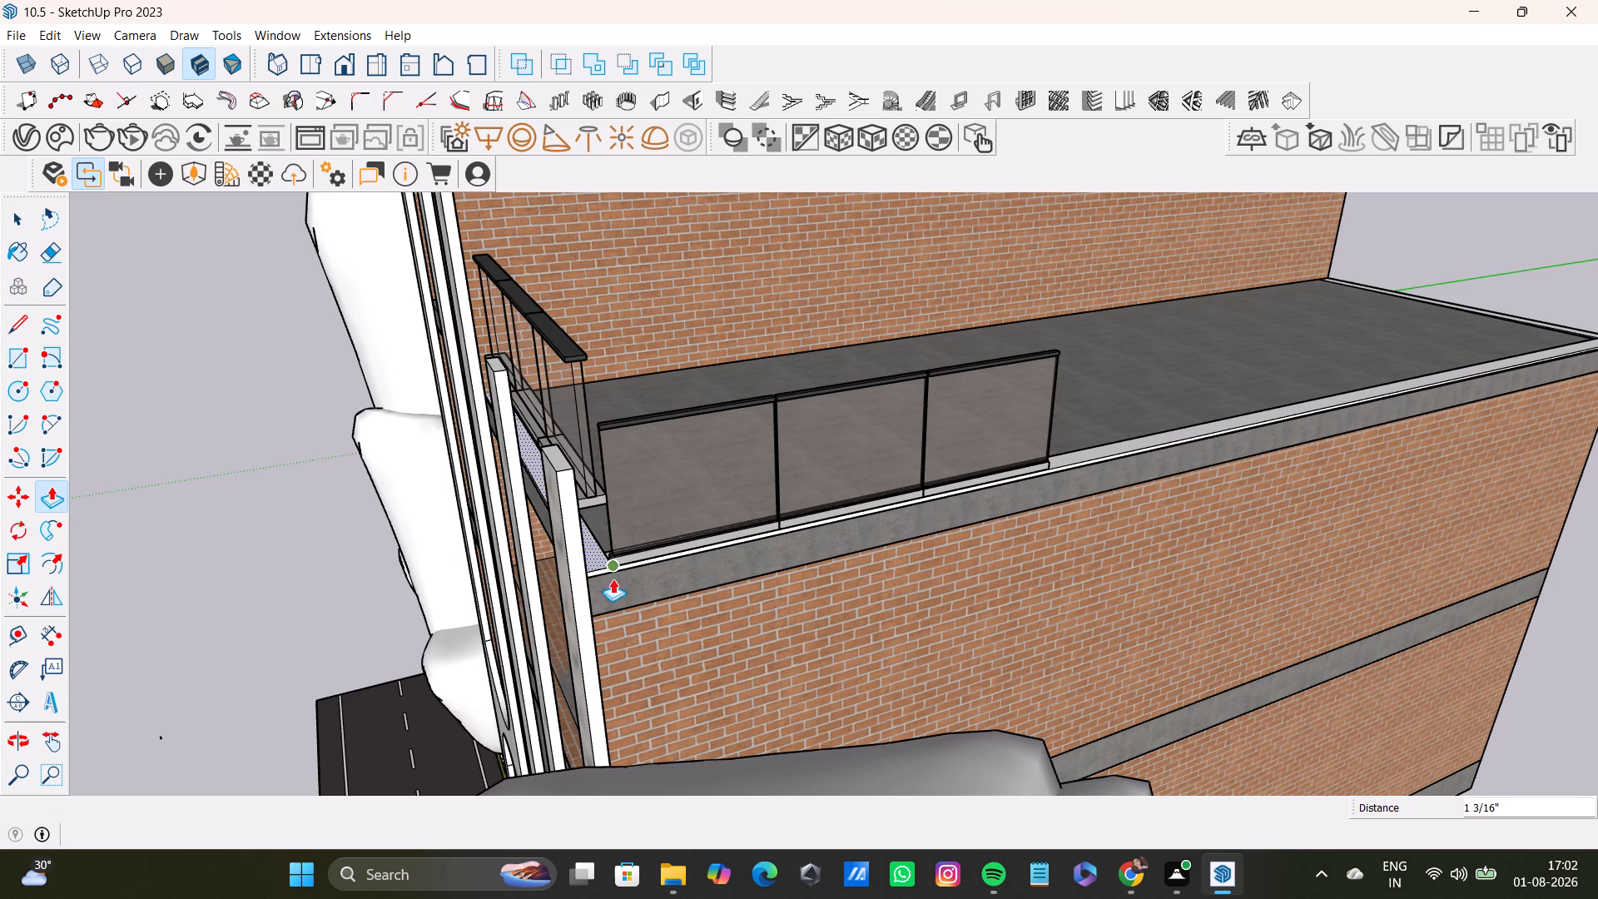
key("space")
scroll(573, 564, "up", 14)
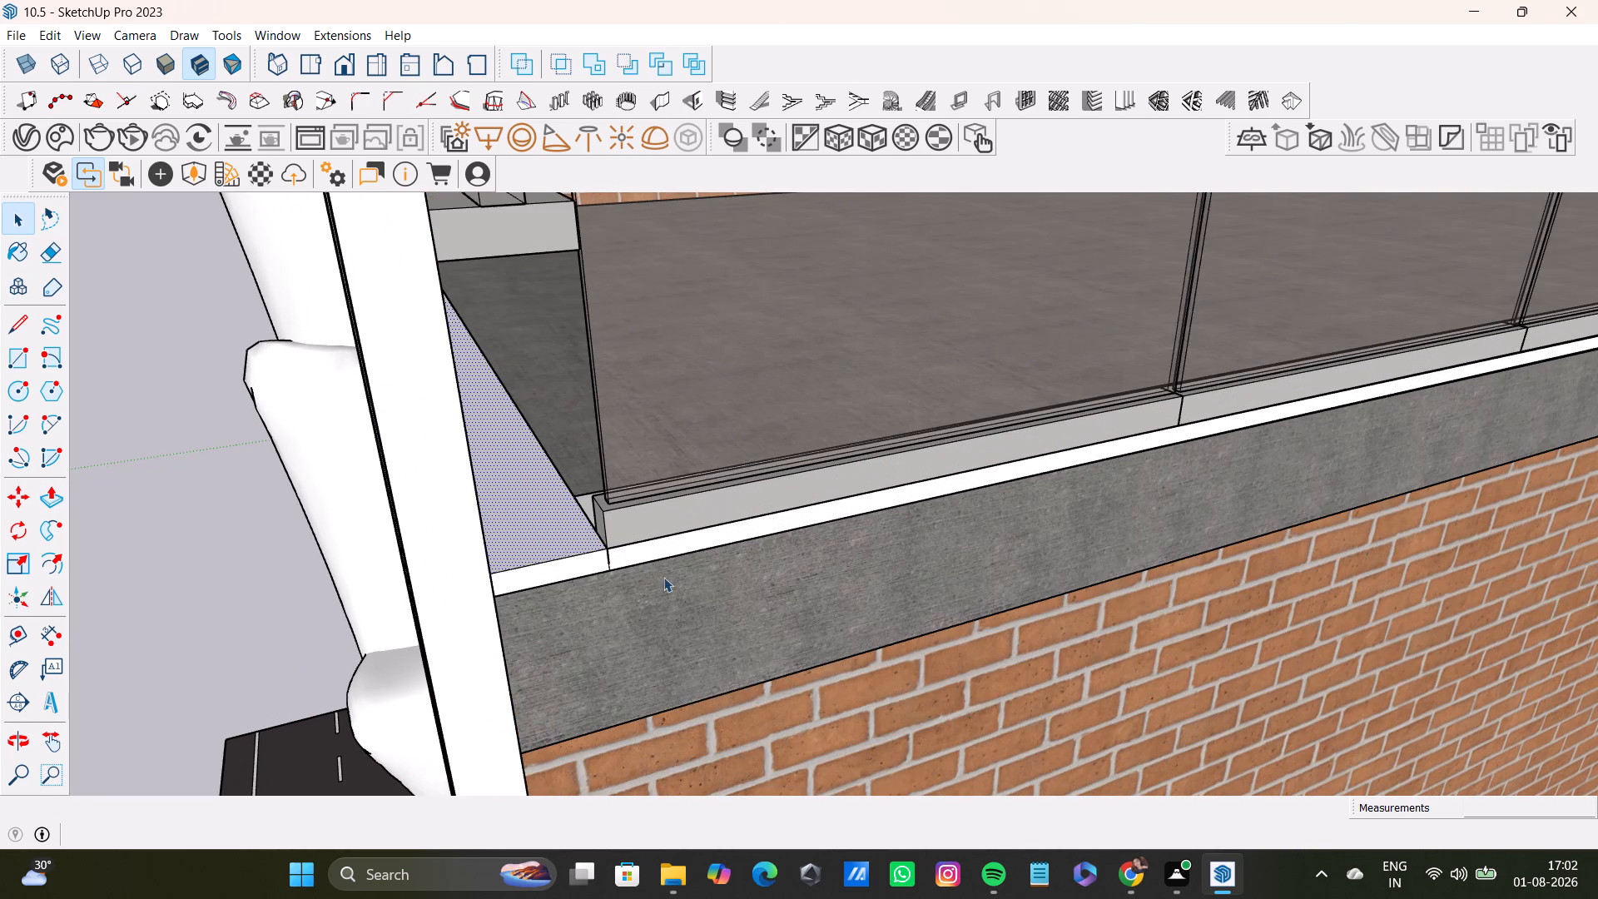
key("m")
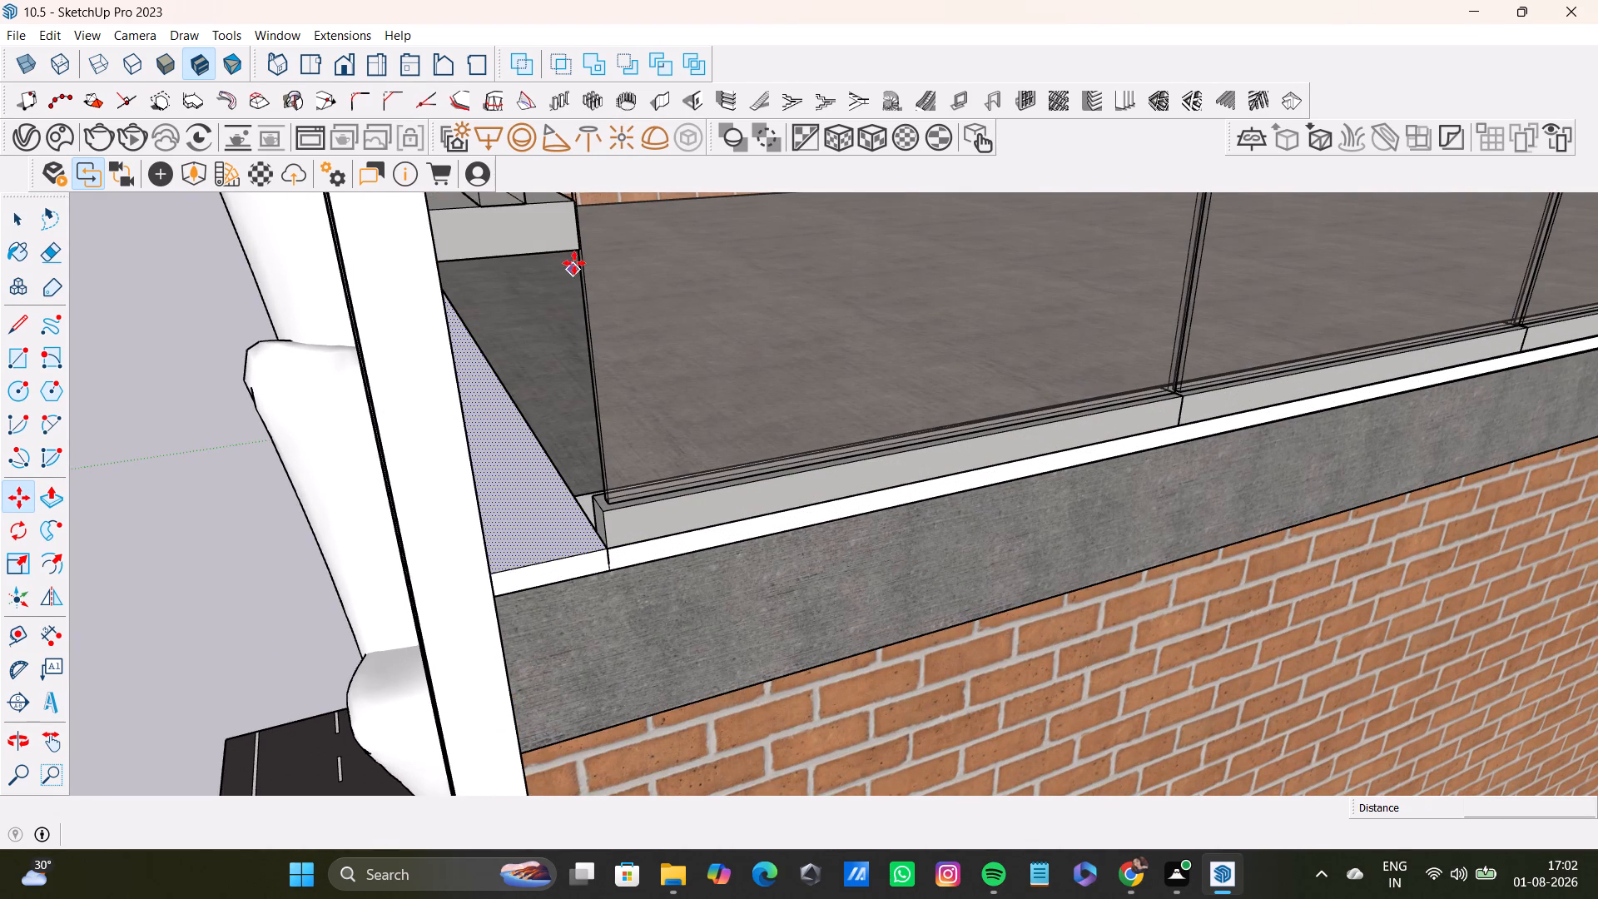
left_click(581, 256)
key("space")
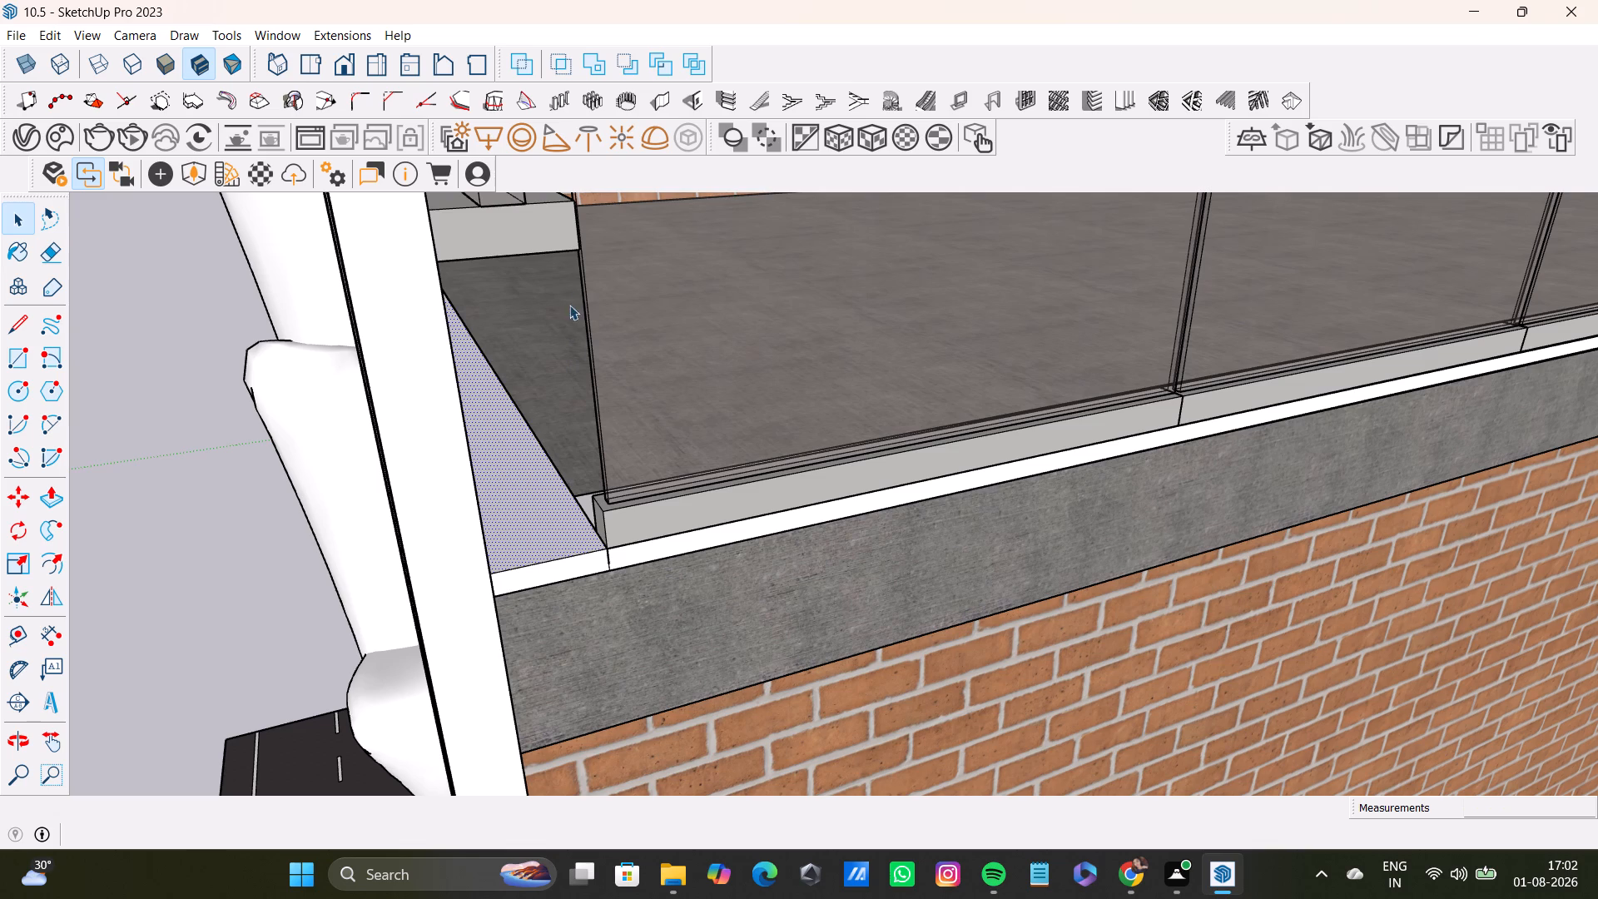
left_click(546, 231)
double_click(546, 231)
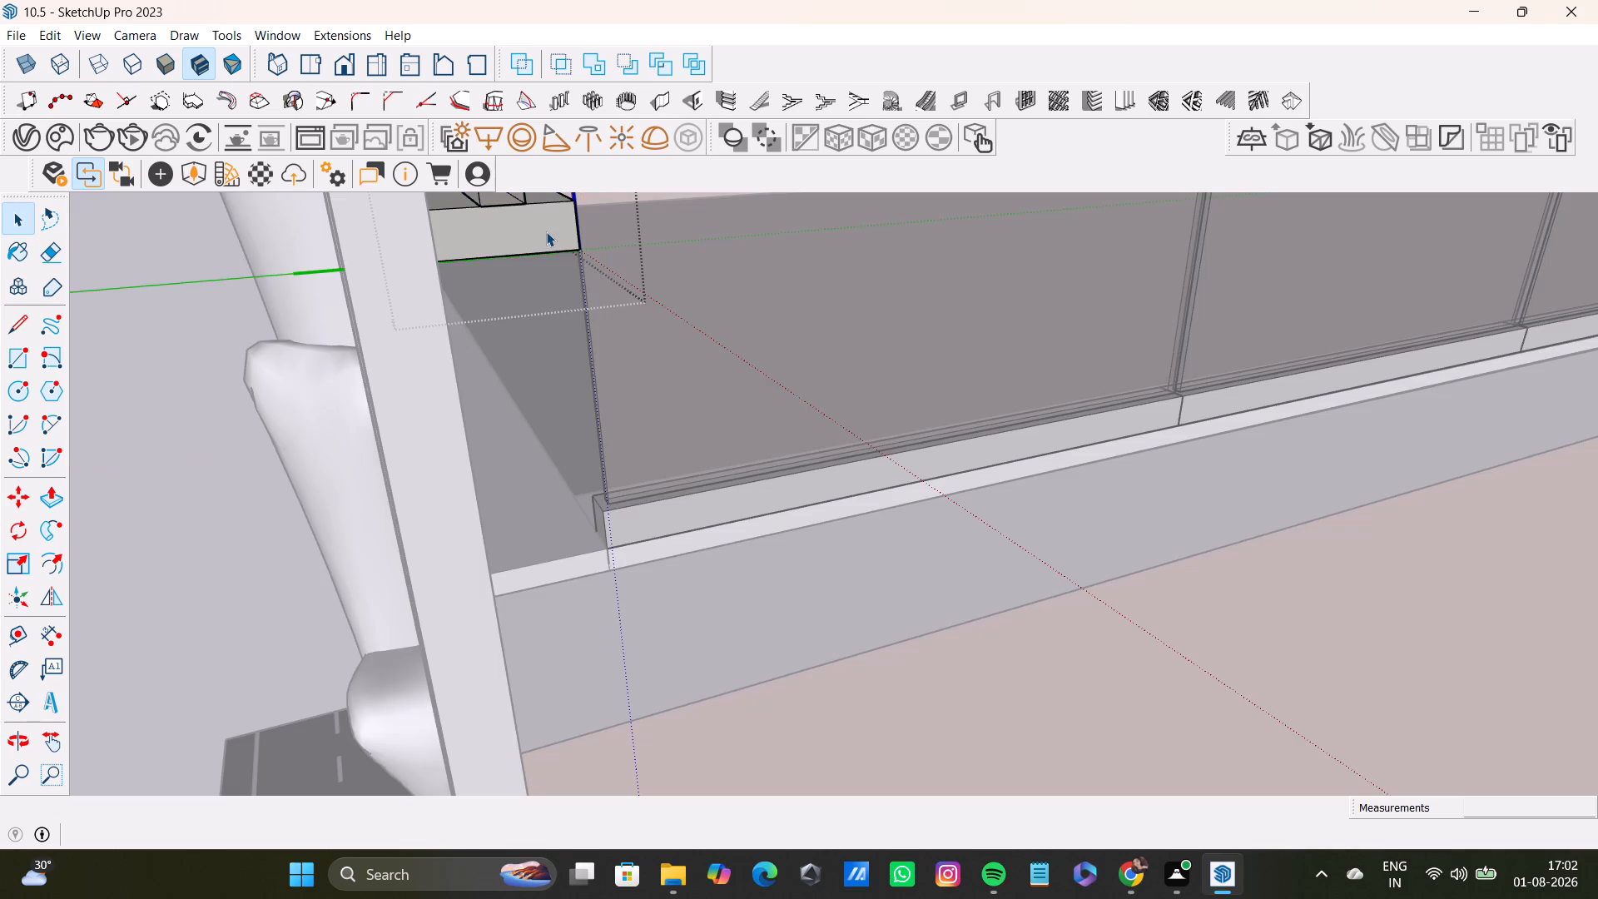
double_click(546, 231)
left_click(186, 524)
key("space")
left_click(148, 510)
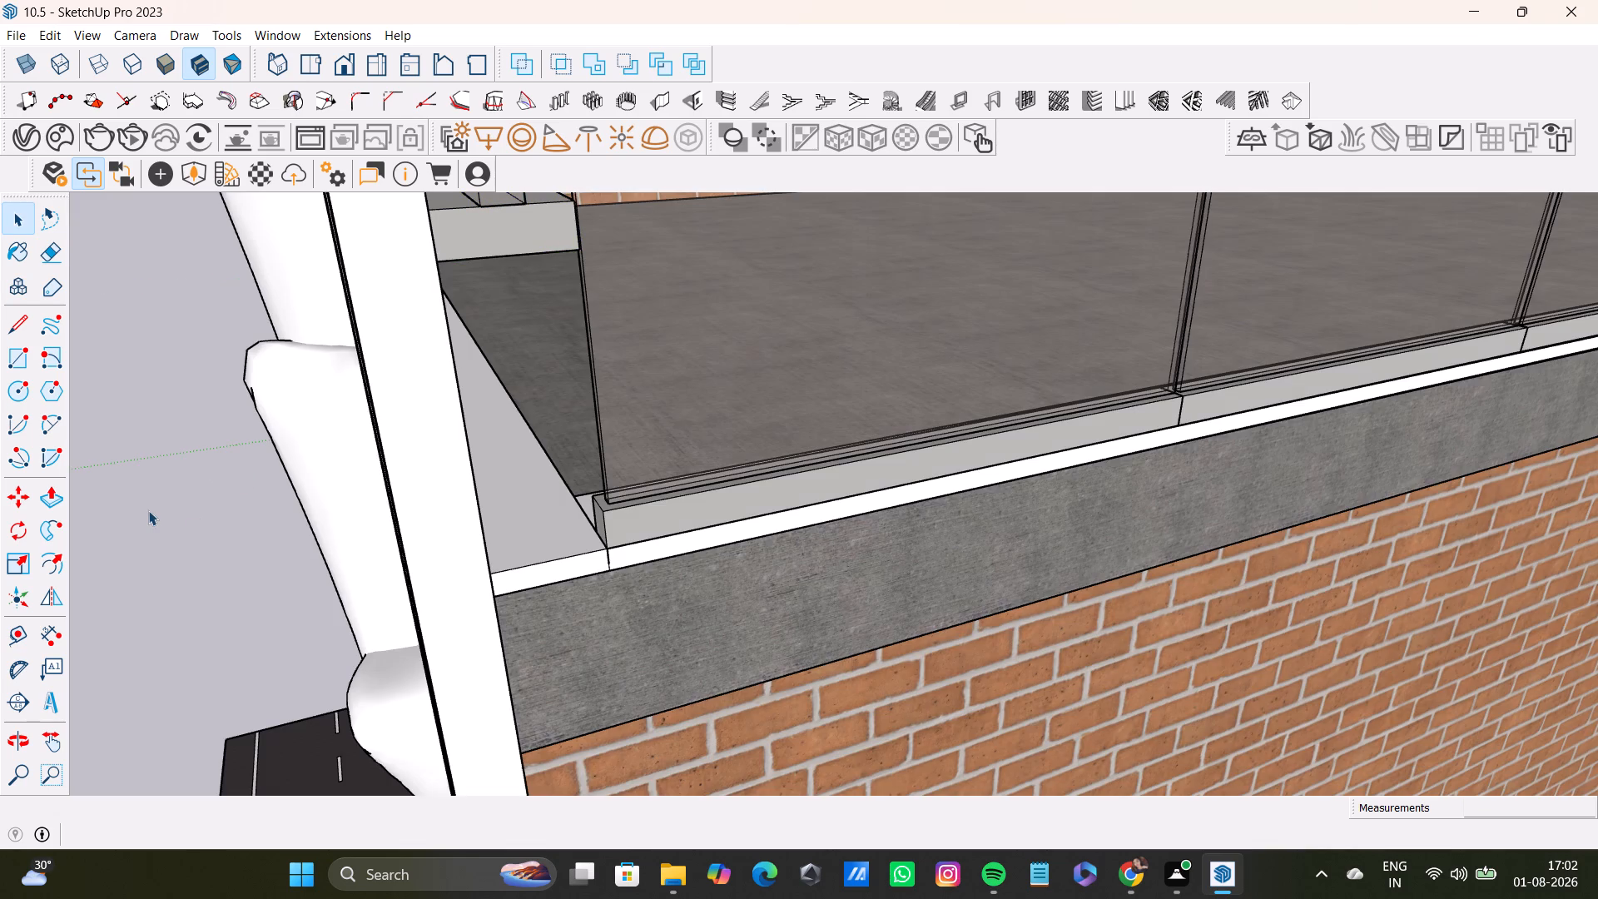
Move the side railing down onto the raised parapet strip, aligning its front inner bottom corner with the strip's front inner corner.
left_click(494, 248)
key("m")
left_click(583, 258)
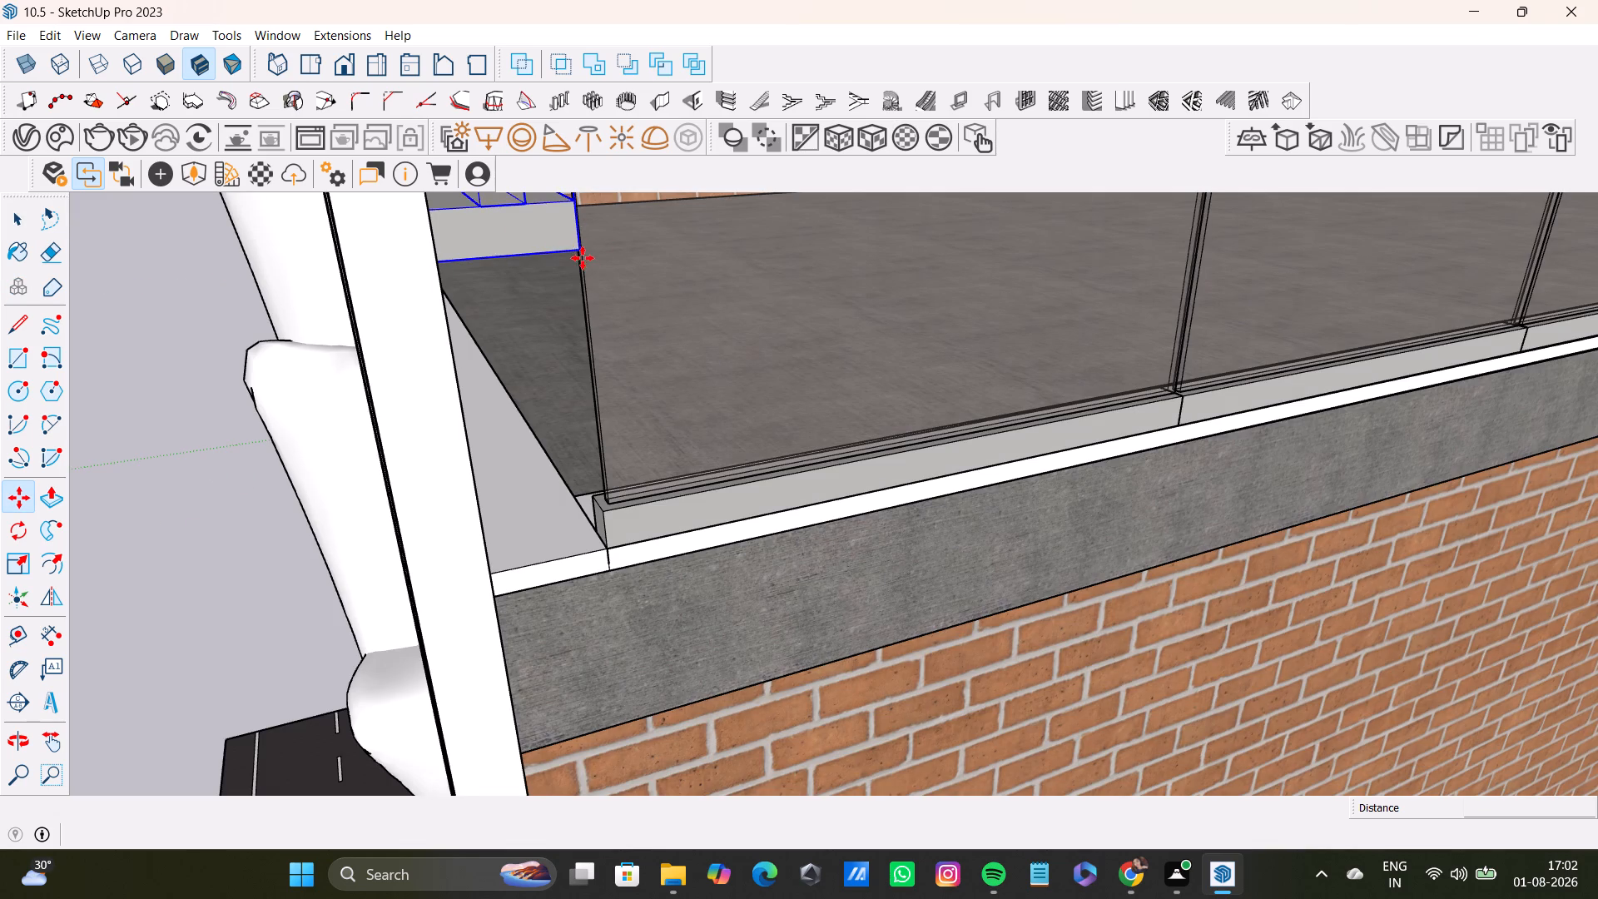
left_click(605, 548)
key("space")
Scale the front railing's thickness along the green axis by about 1.37 to fit the front ledge.
scroll(635, 578, "down", 10)
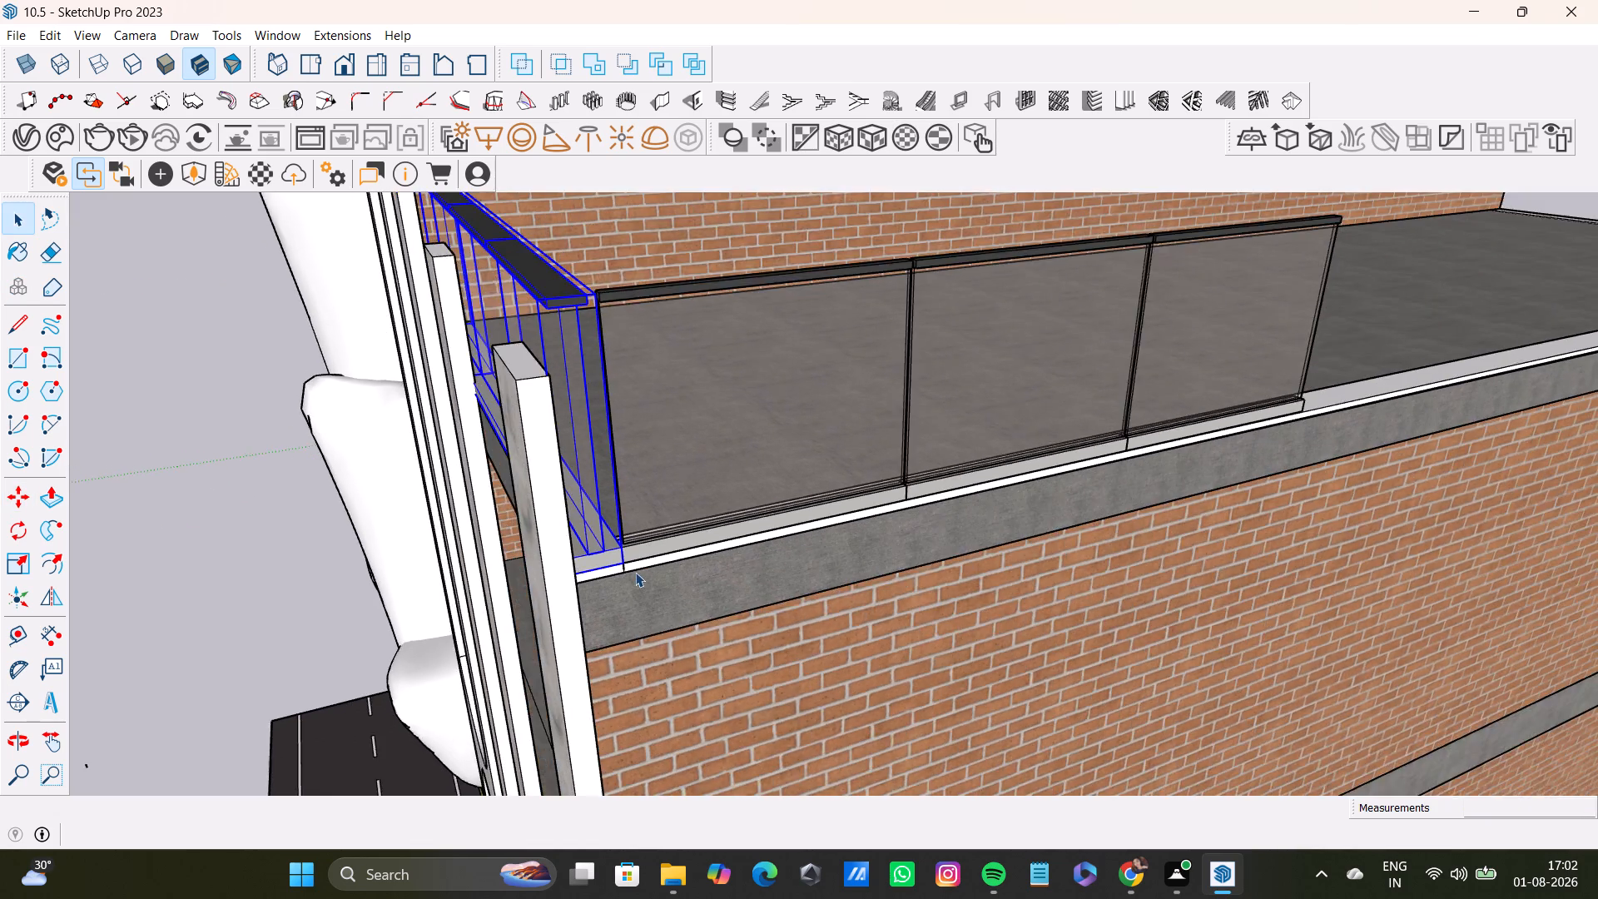
scroll(635, 572, "down", 3)
middle_click_drag(811, 603, 635, 643)
scroll(588, 519, "up", 7)
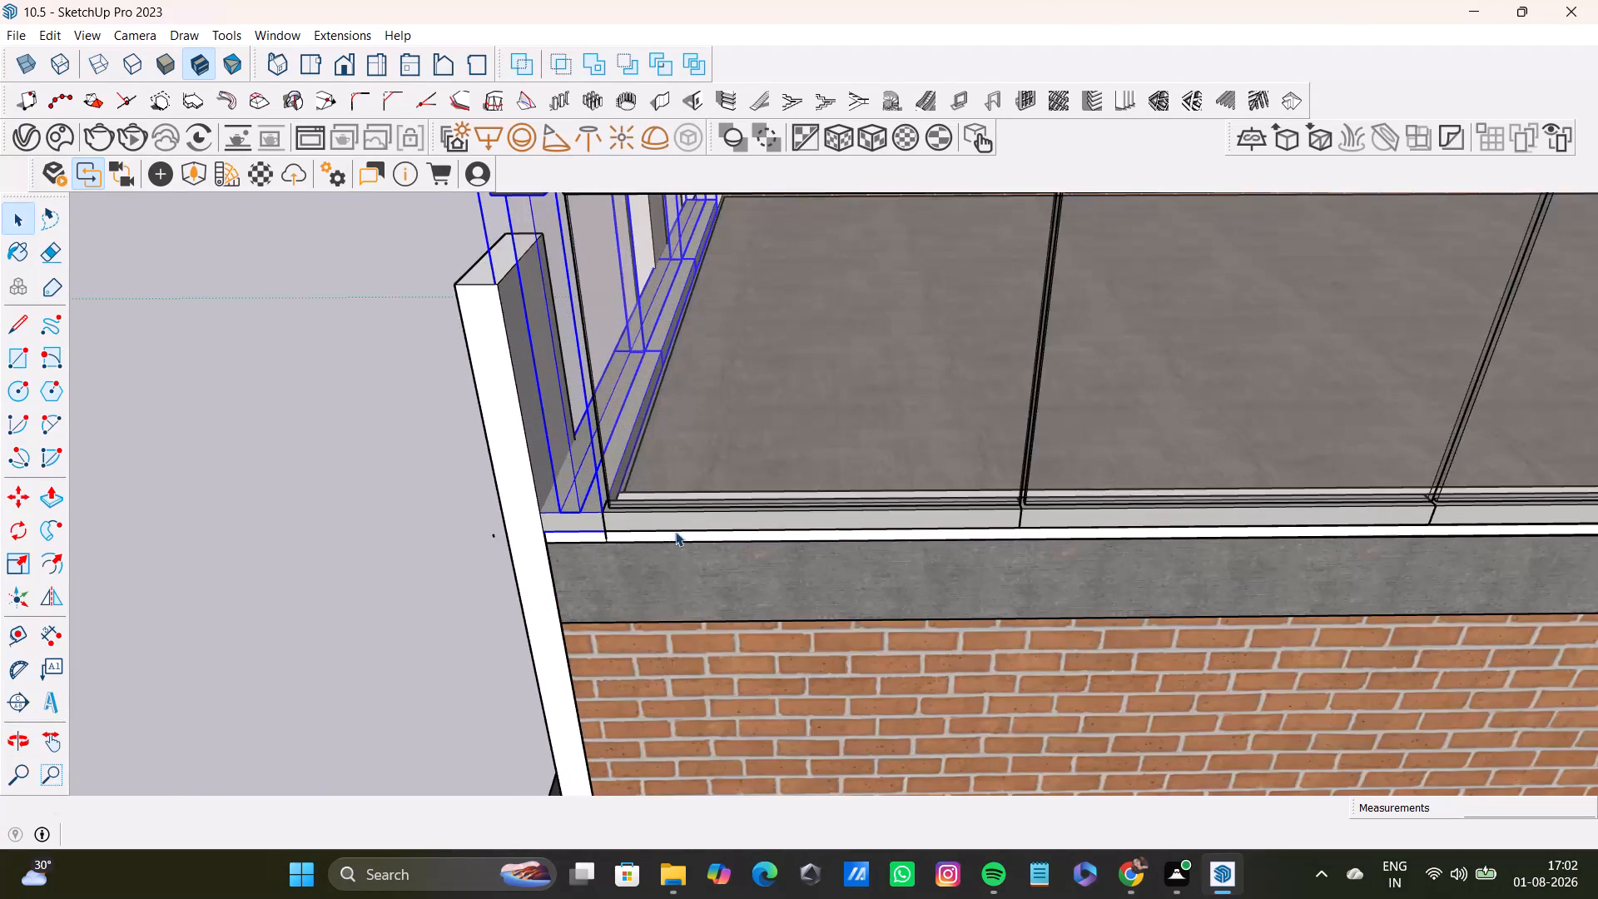
left_click(676, 529)
key("a")
key("s")
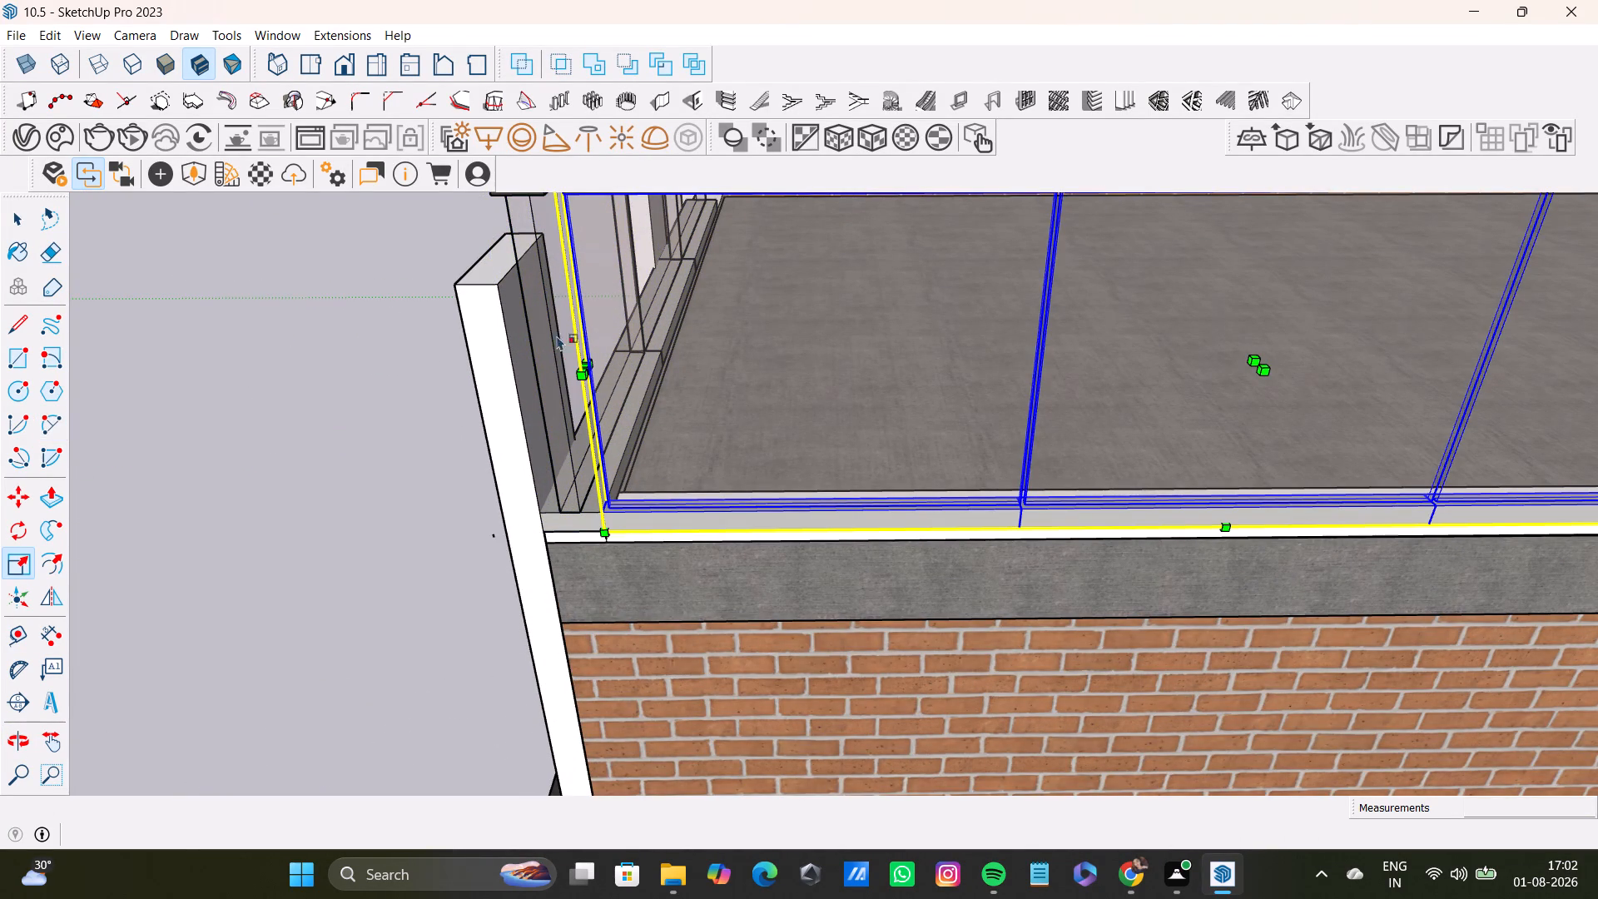
left_click(586, 361)
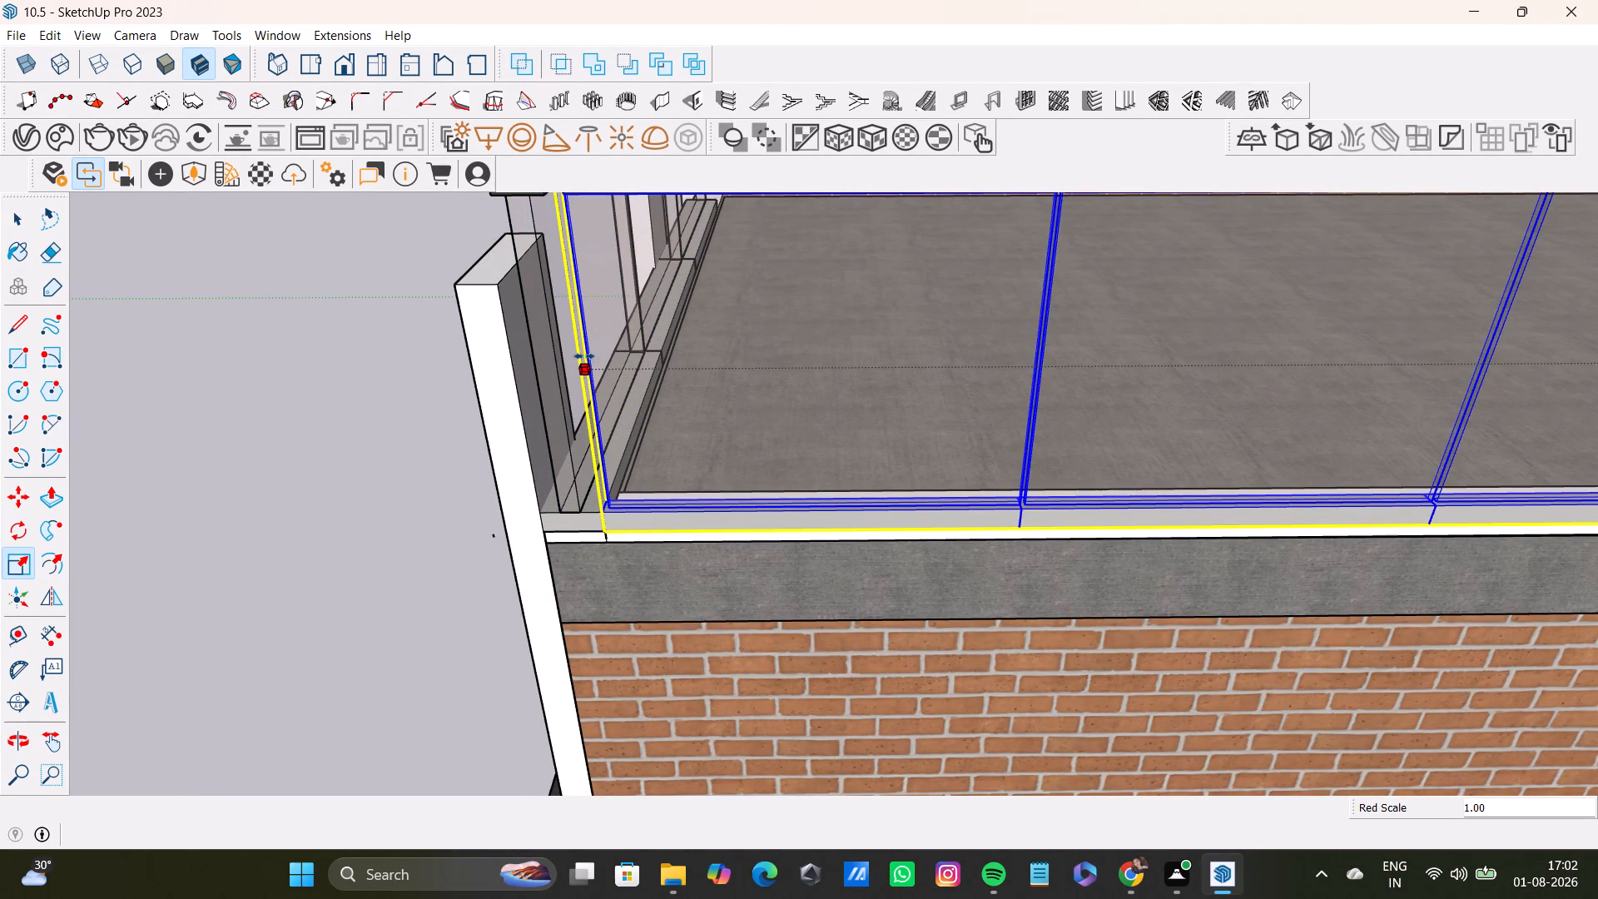
left_click(579, 355)
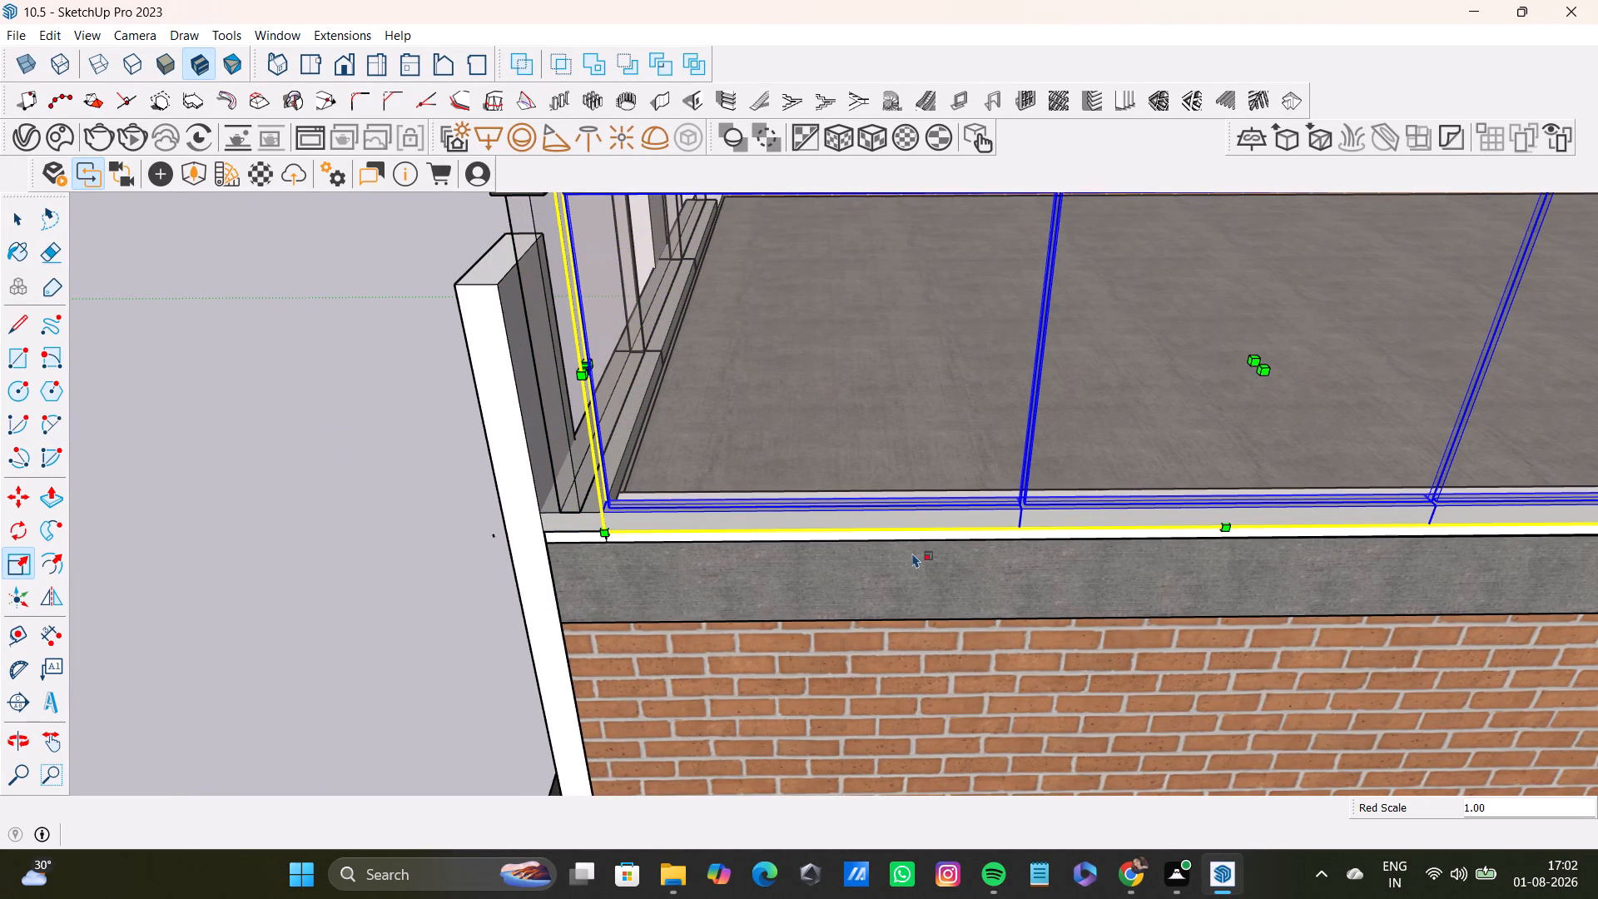
left_click(1253, 355)
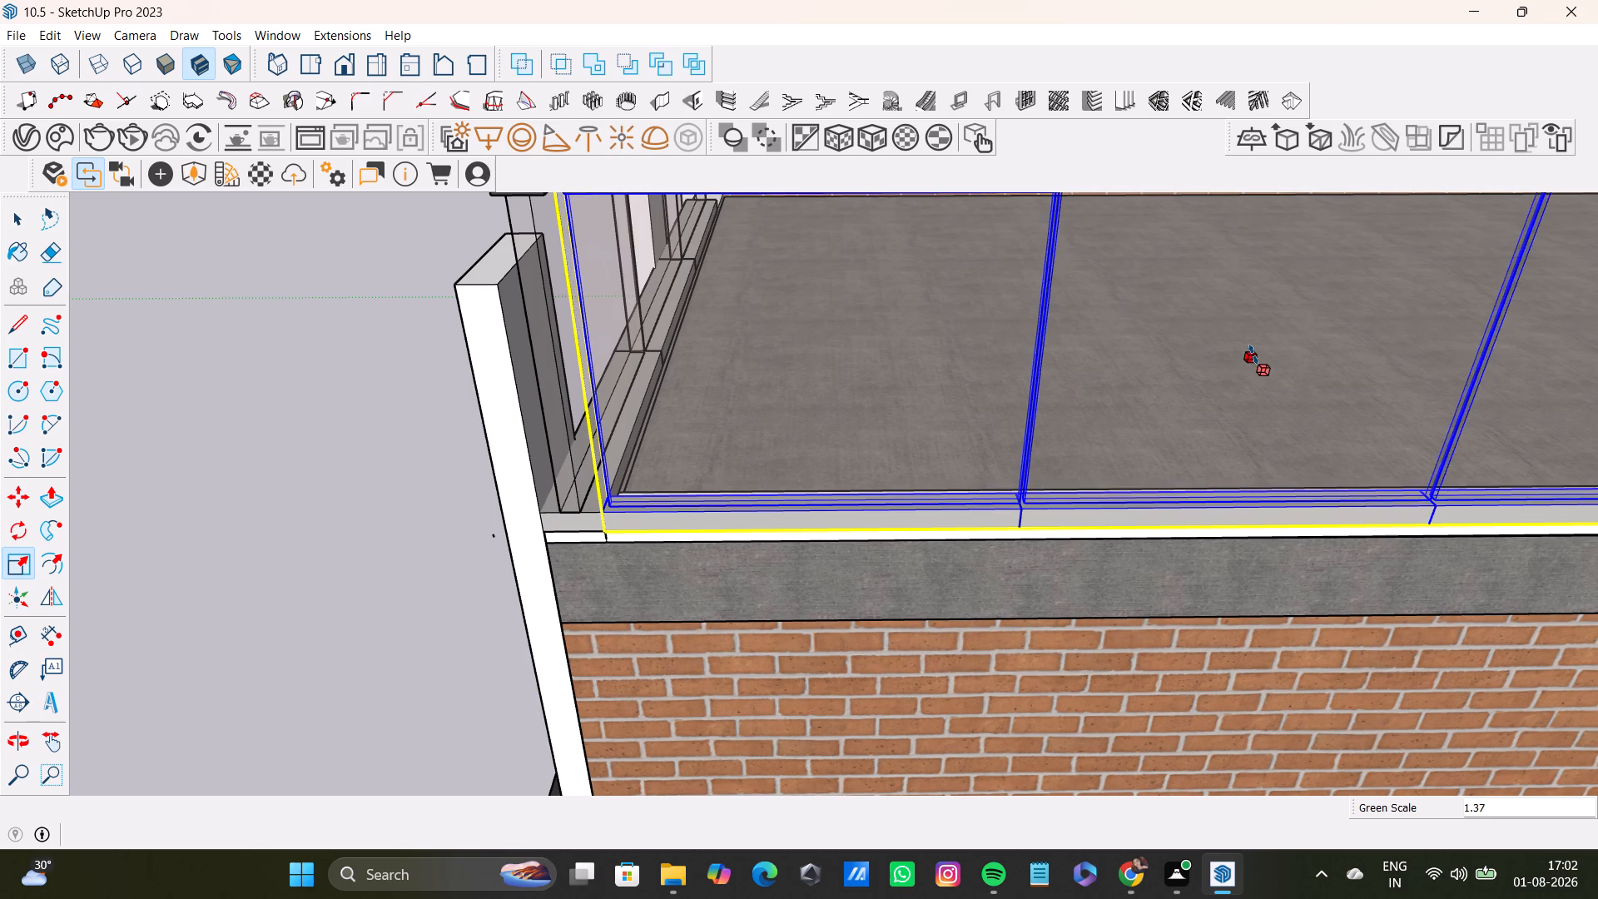
left_click(1253, 352)
key("space")
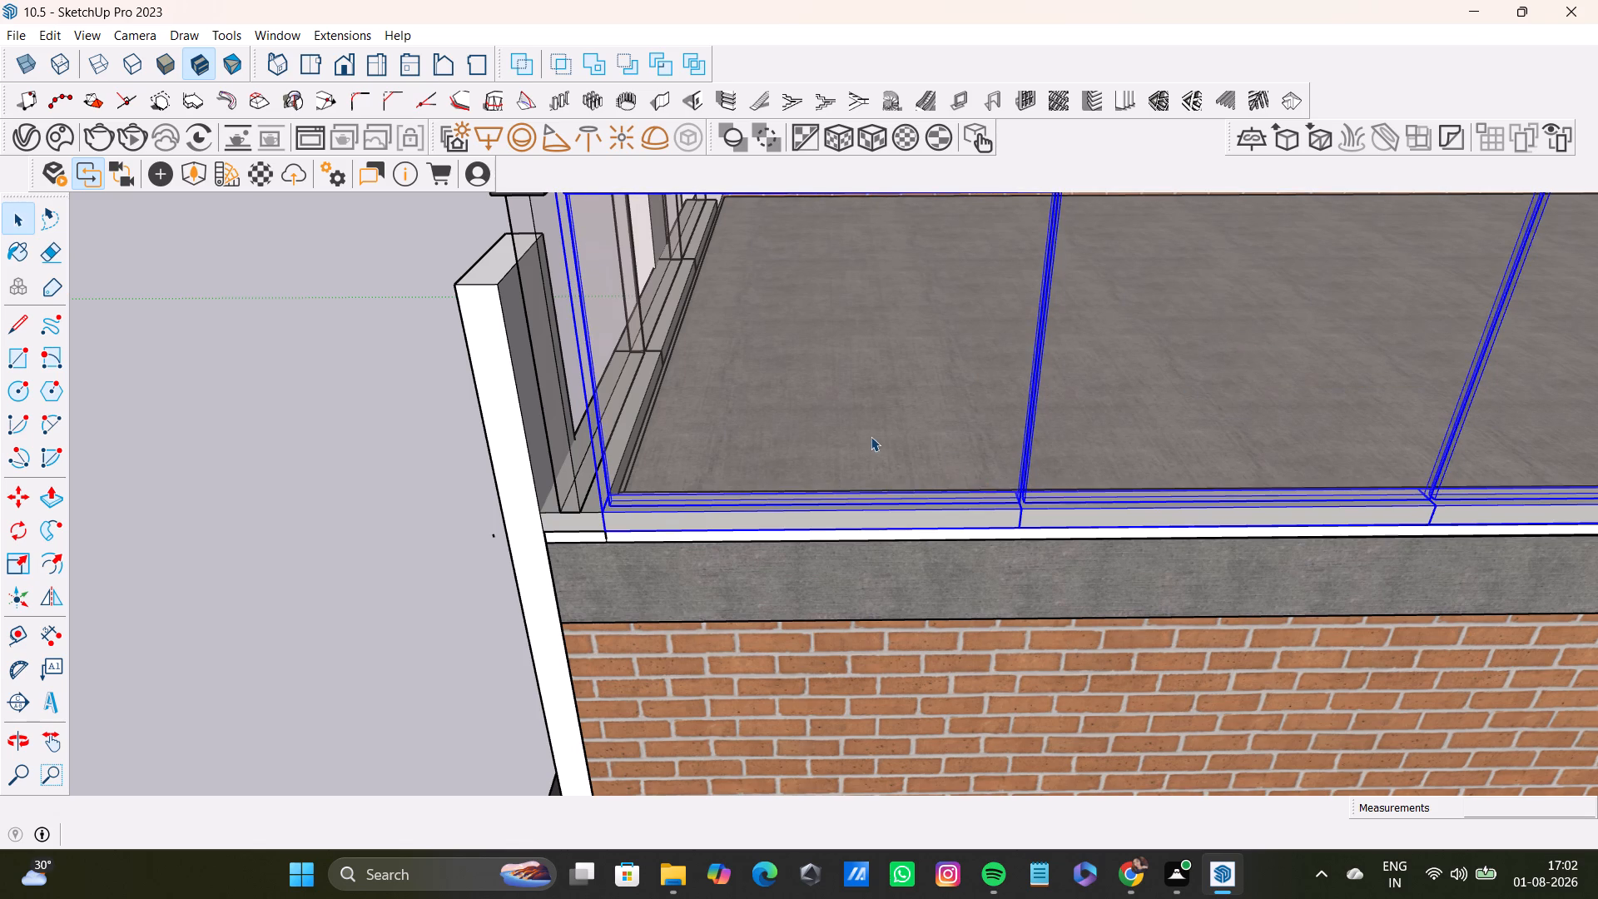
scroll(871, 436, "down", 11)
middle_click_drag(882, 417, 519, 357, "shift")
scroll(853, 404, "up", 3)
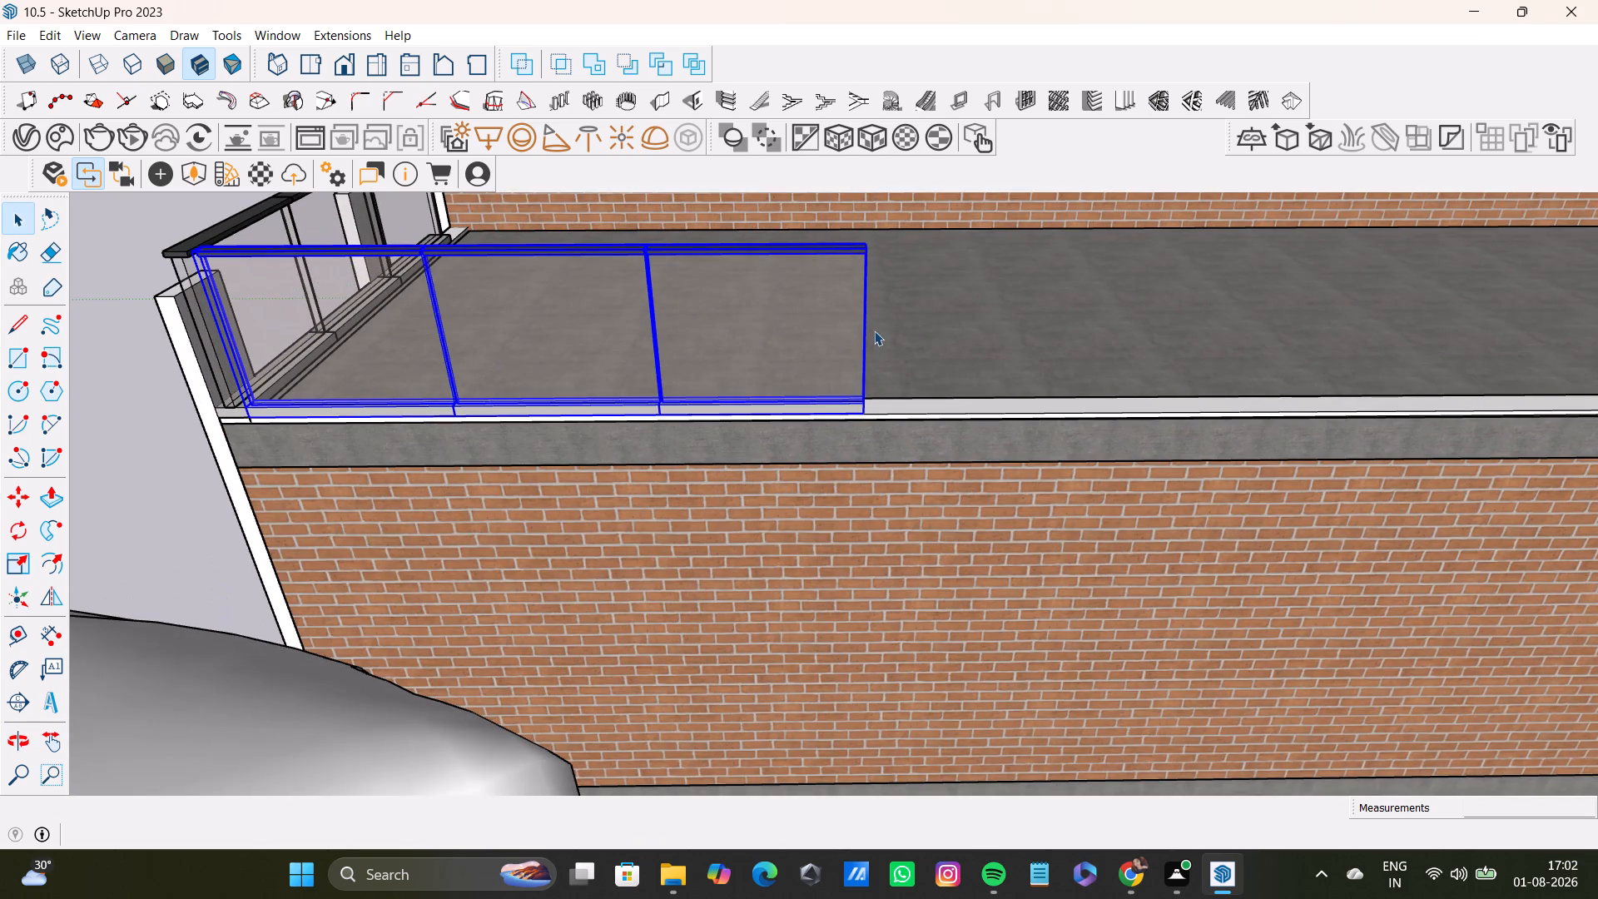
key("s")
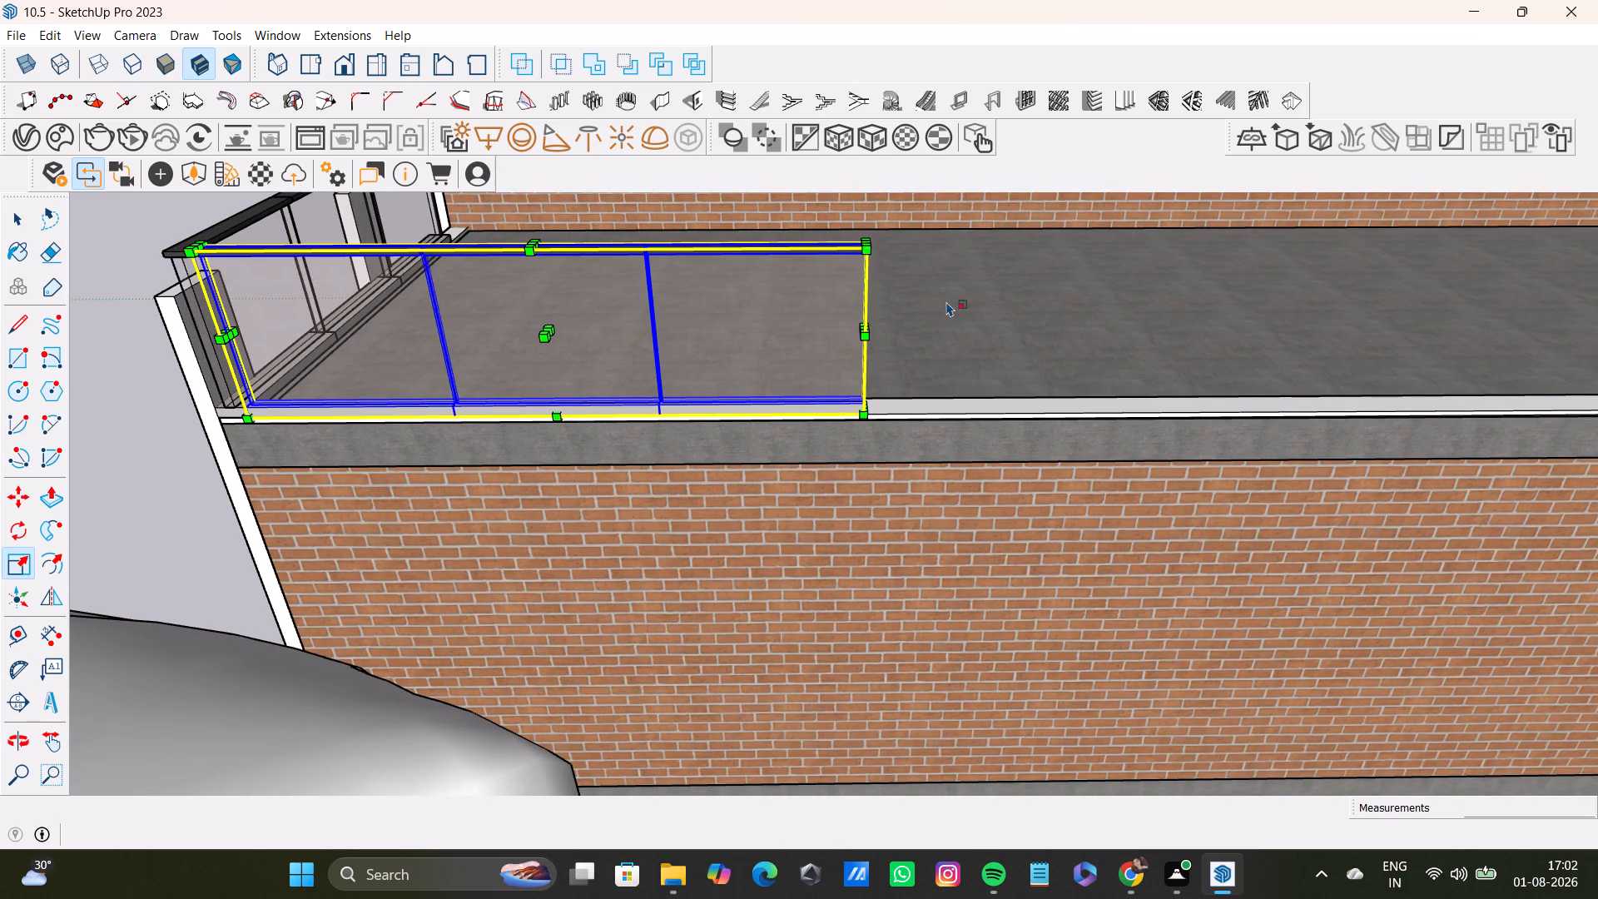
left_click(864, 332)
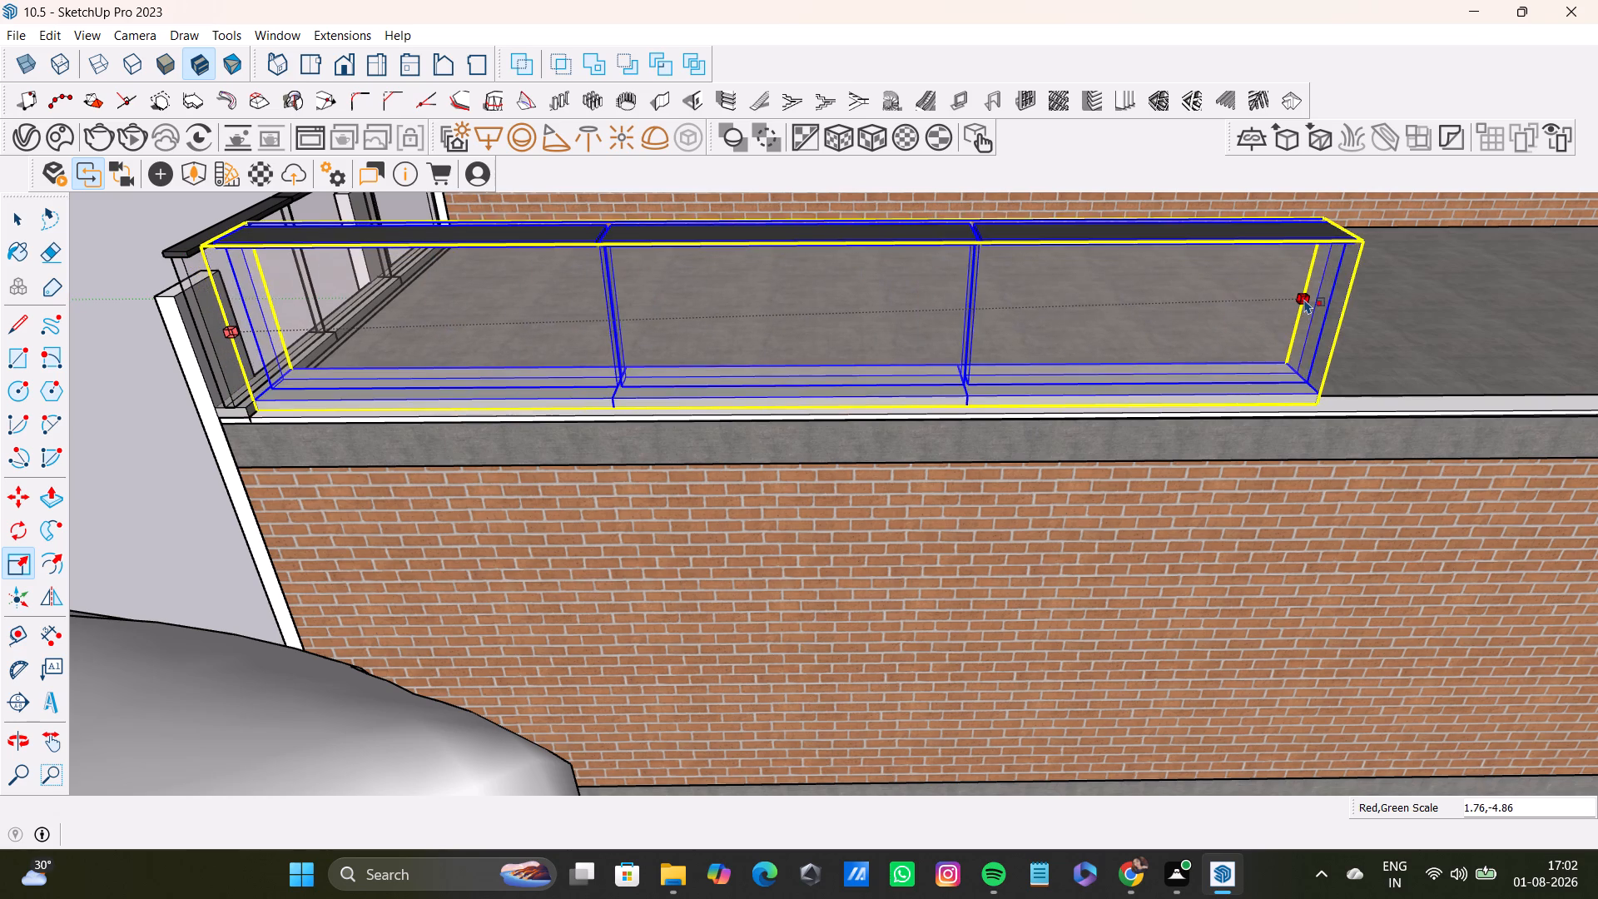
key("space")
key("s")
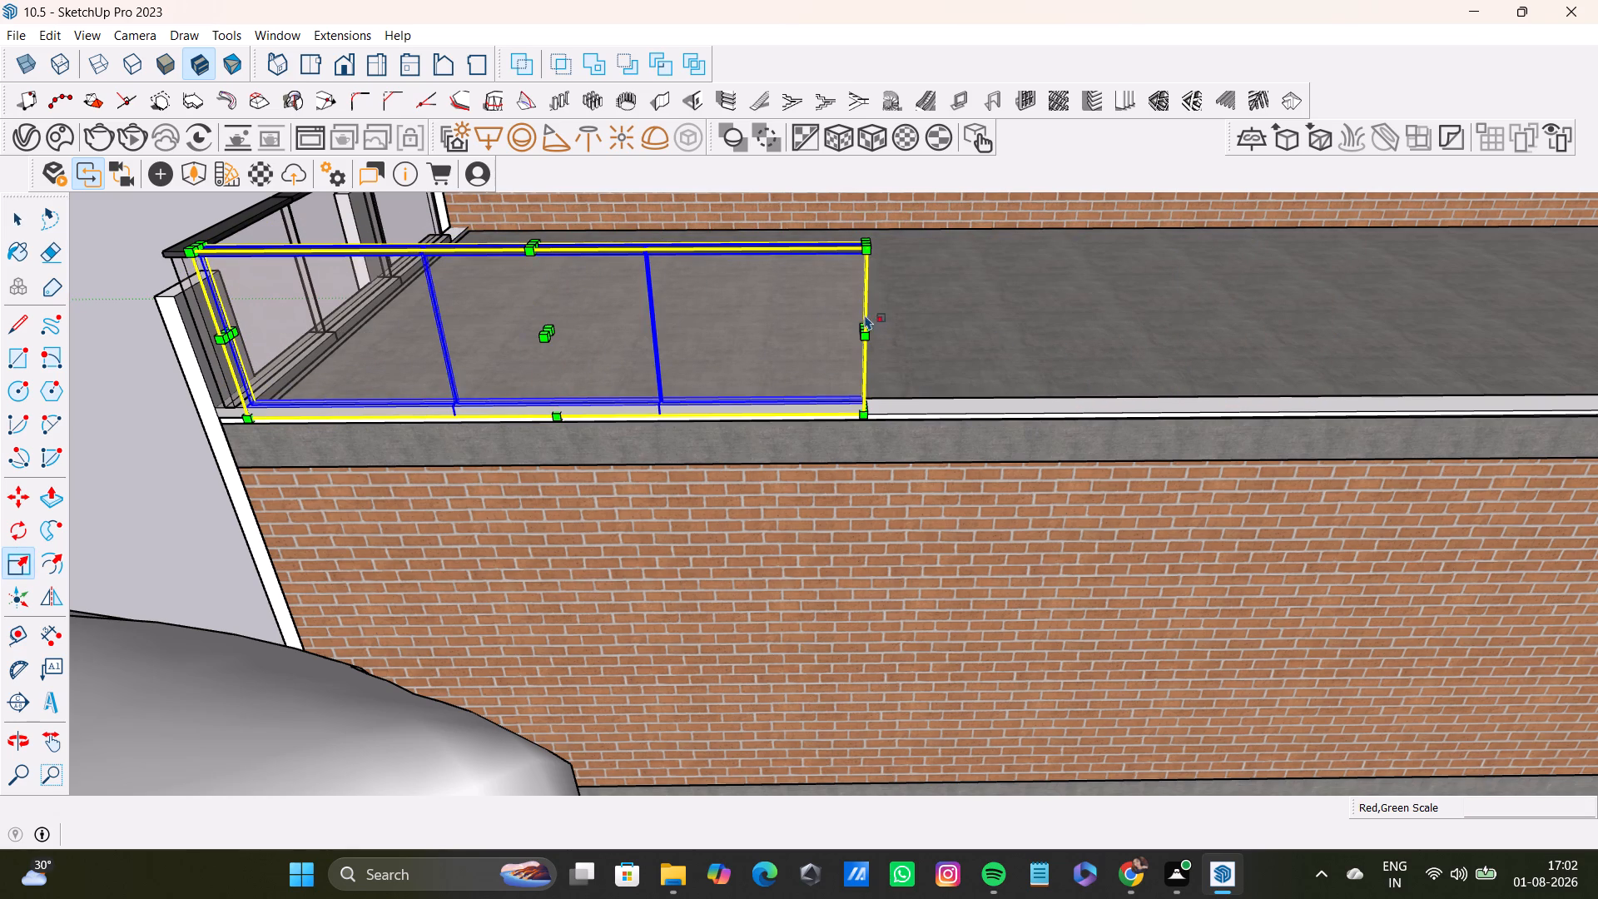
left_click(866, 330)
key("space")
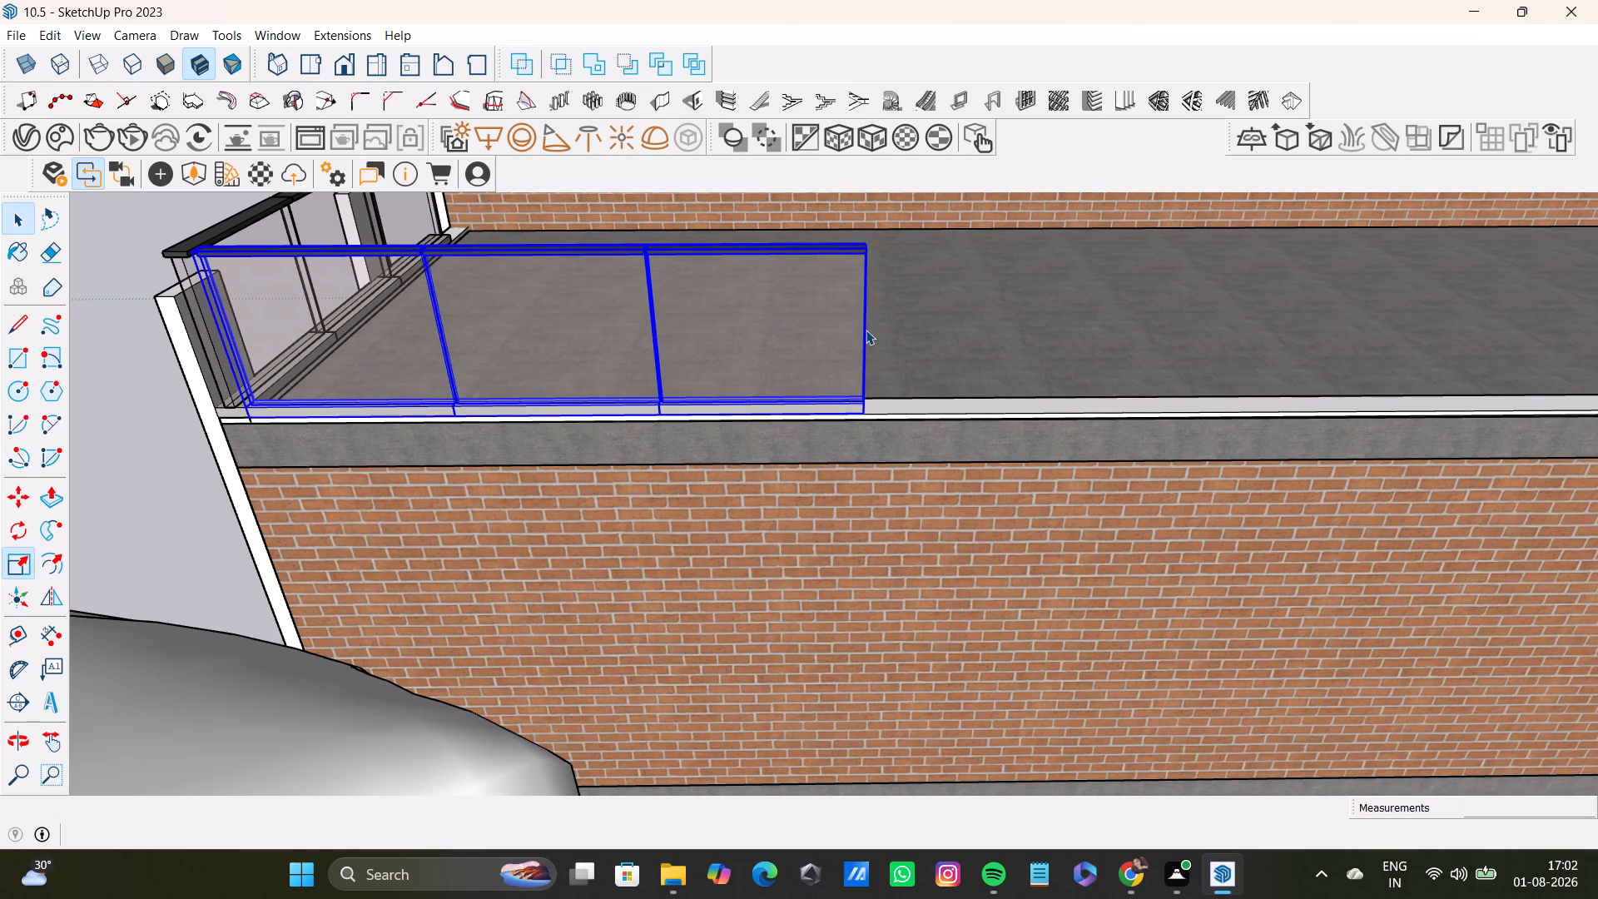
Scale the front railing's length along the red axis by about 3.41 so it reaches the terrace's far front corner.
key("s")
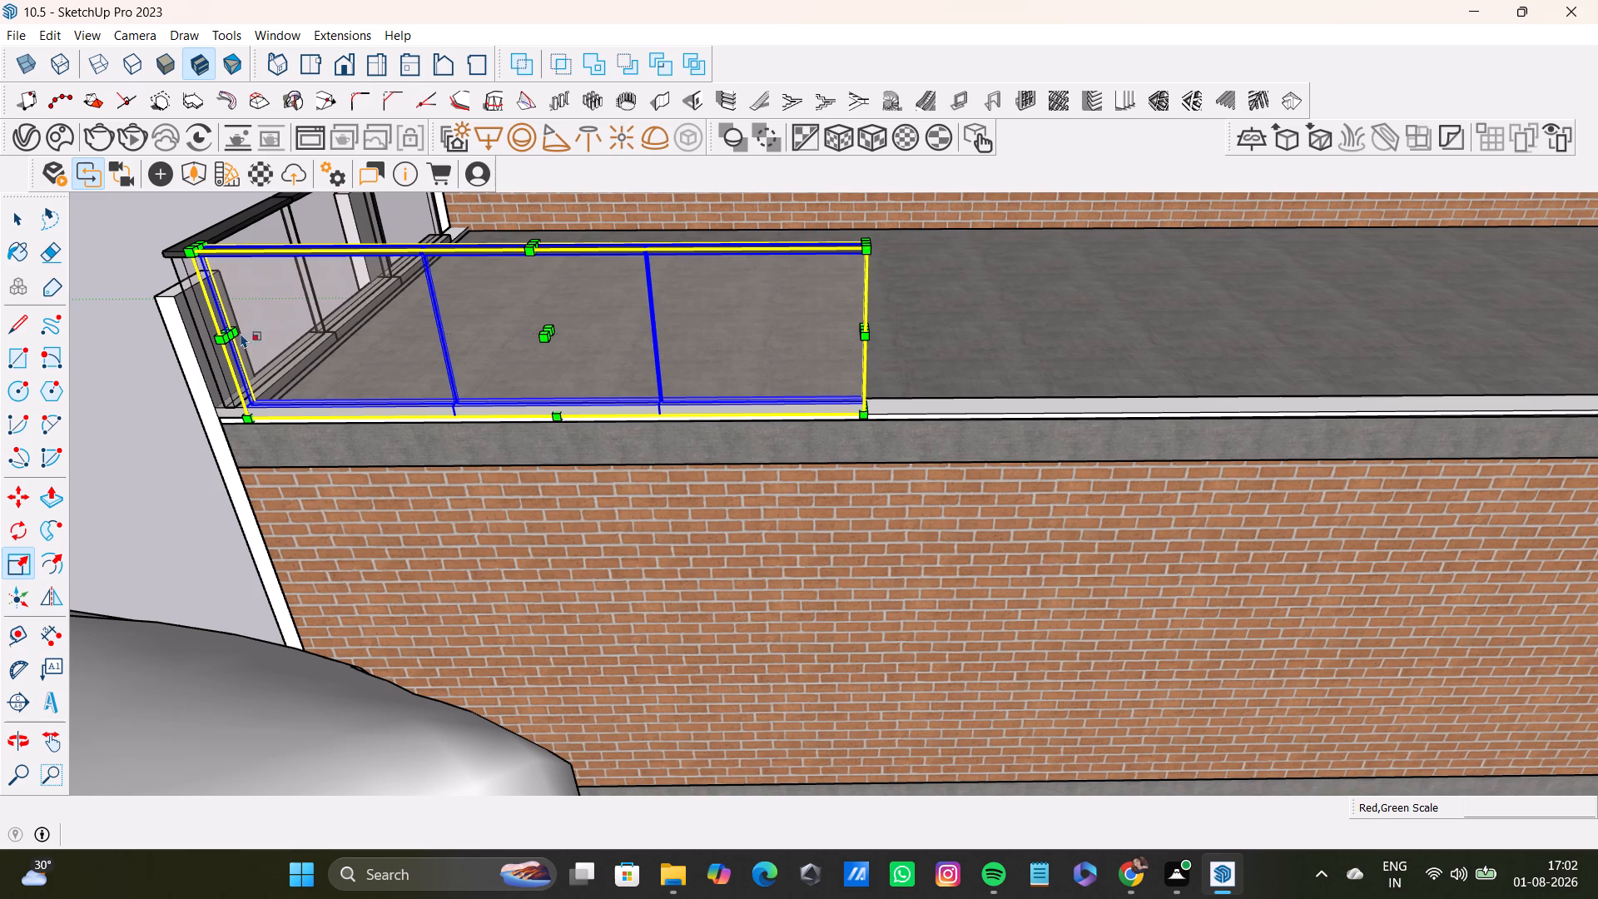
middle_click_drag(1102, 397, 903, 396)
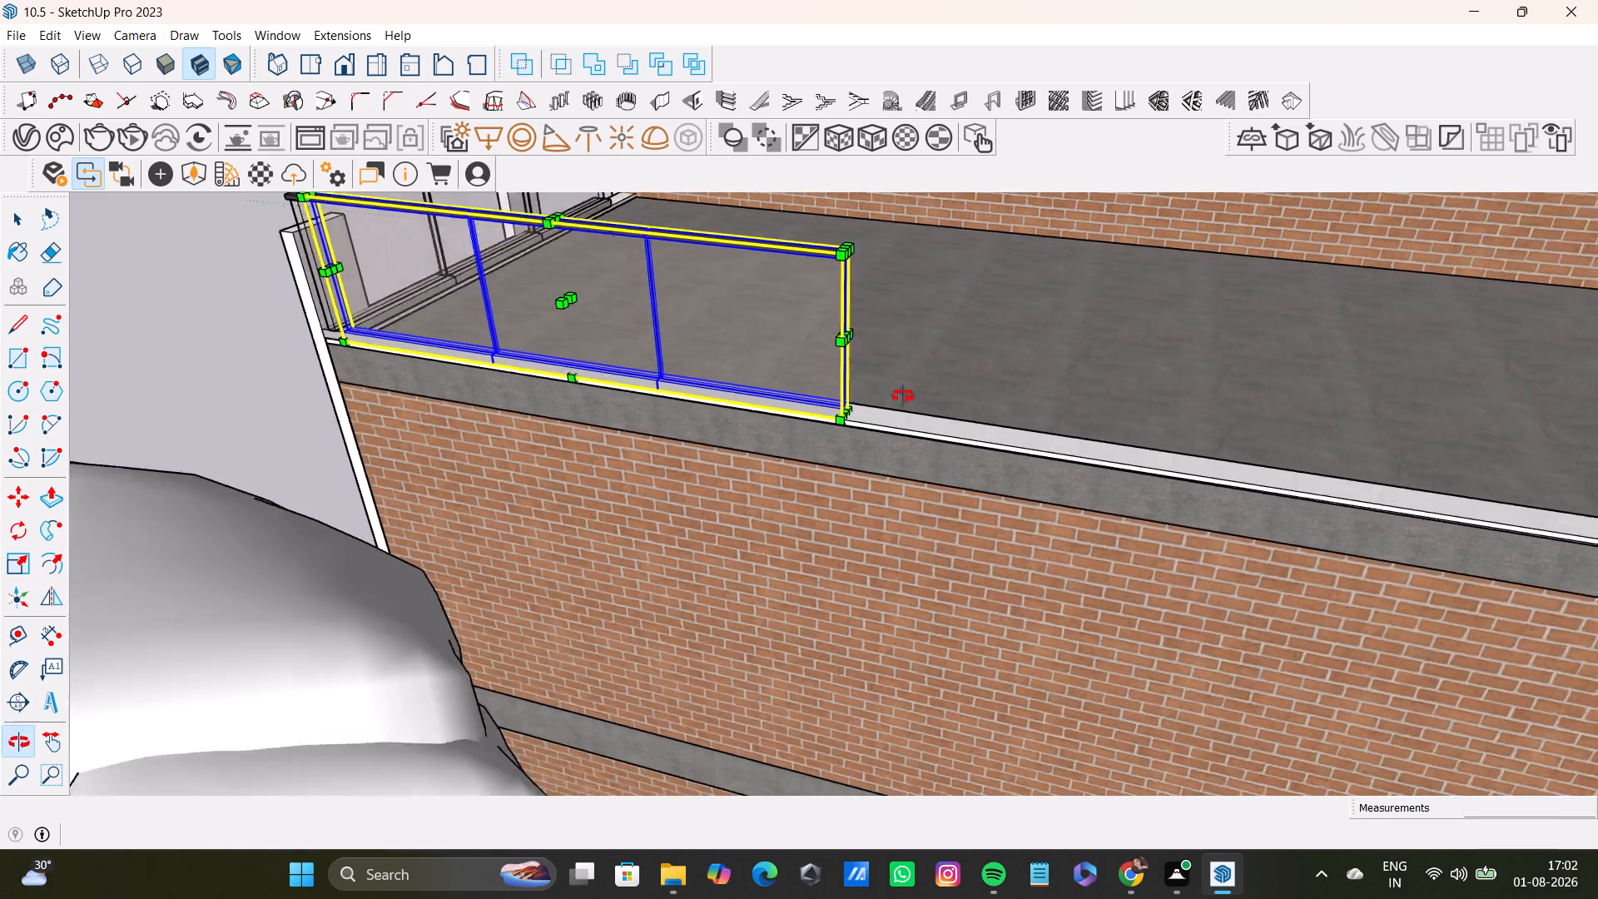
middle_click_drag(903, 396, 839, 389)
left_click(830, 332)
scroll(1359, 609, "down", 8)
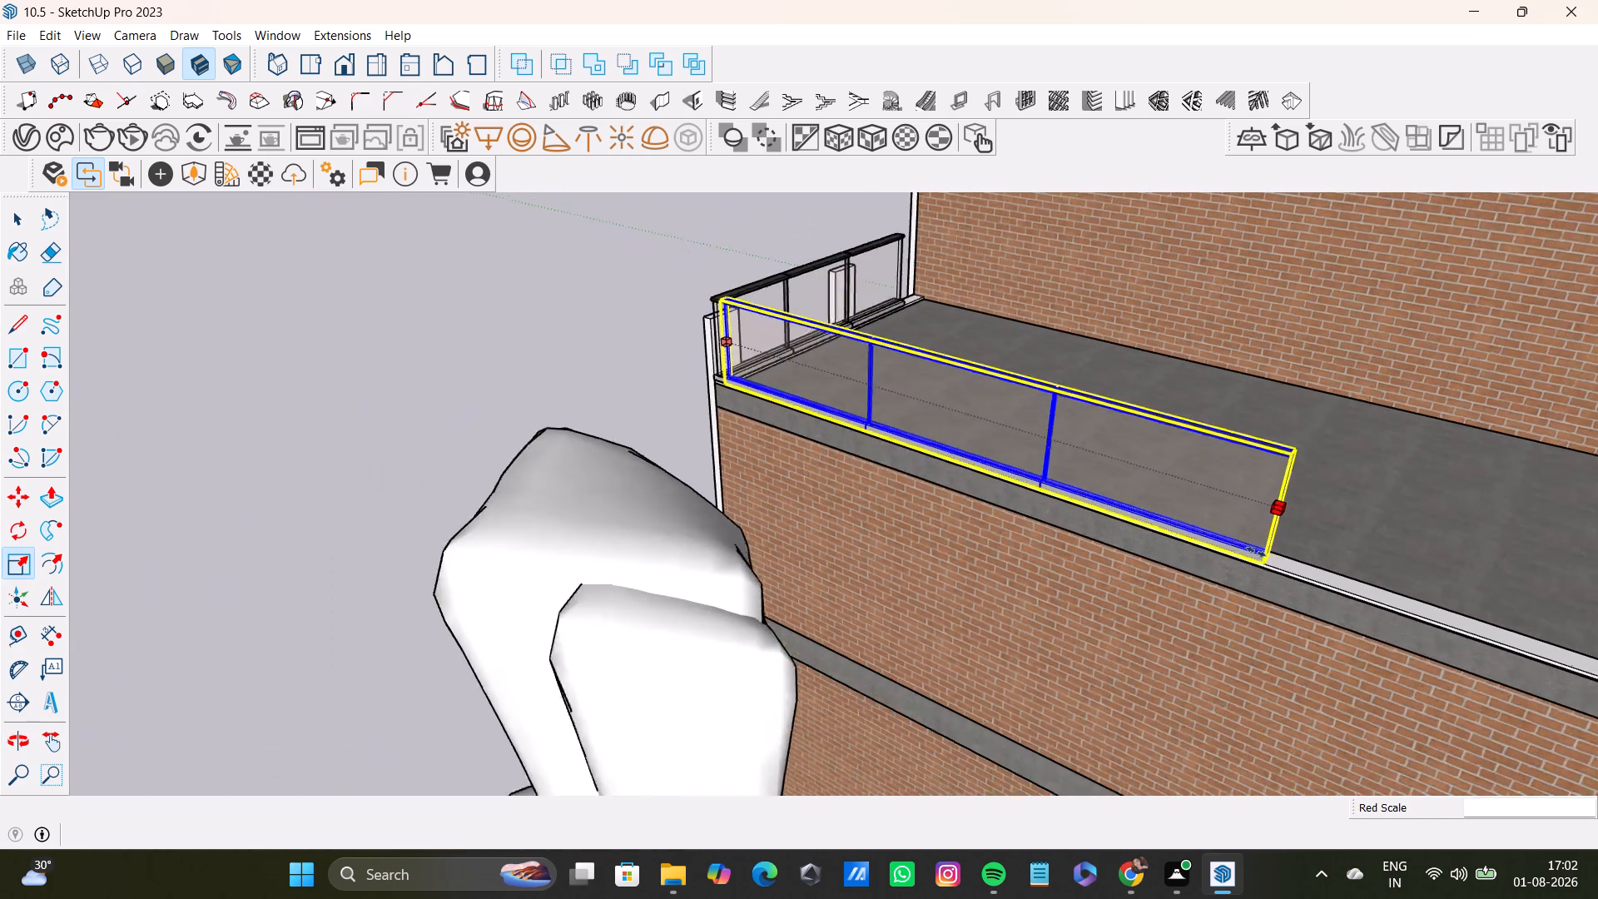
middle_click_drag(1263, 528, 562, 335)
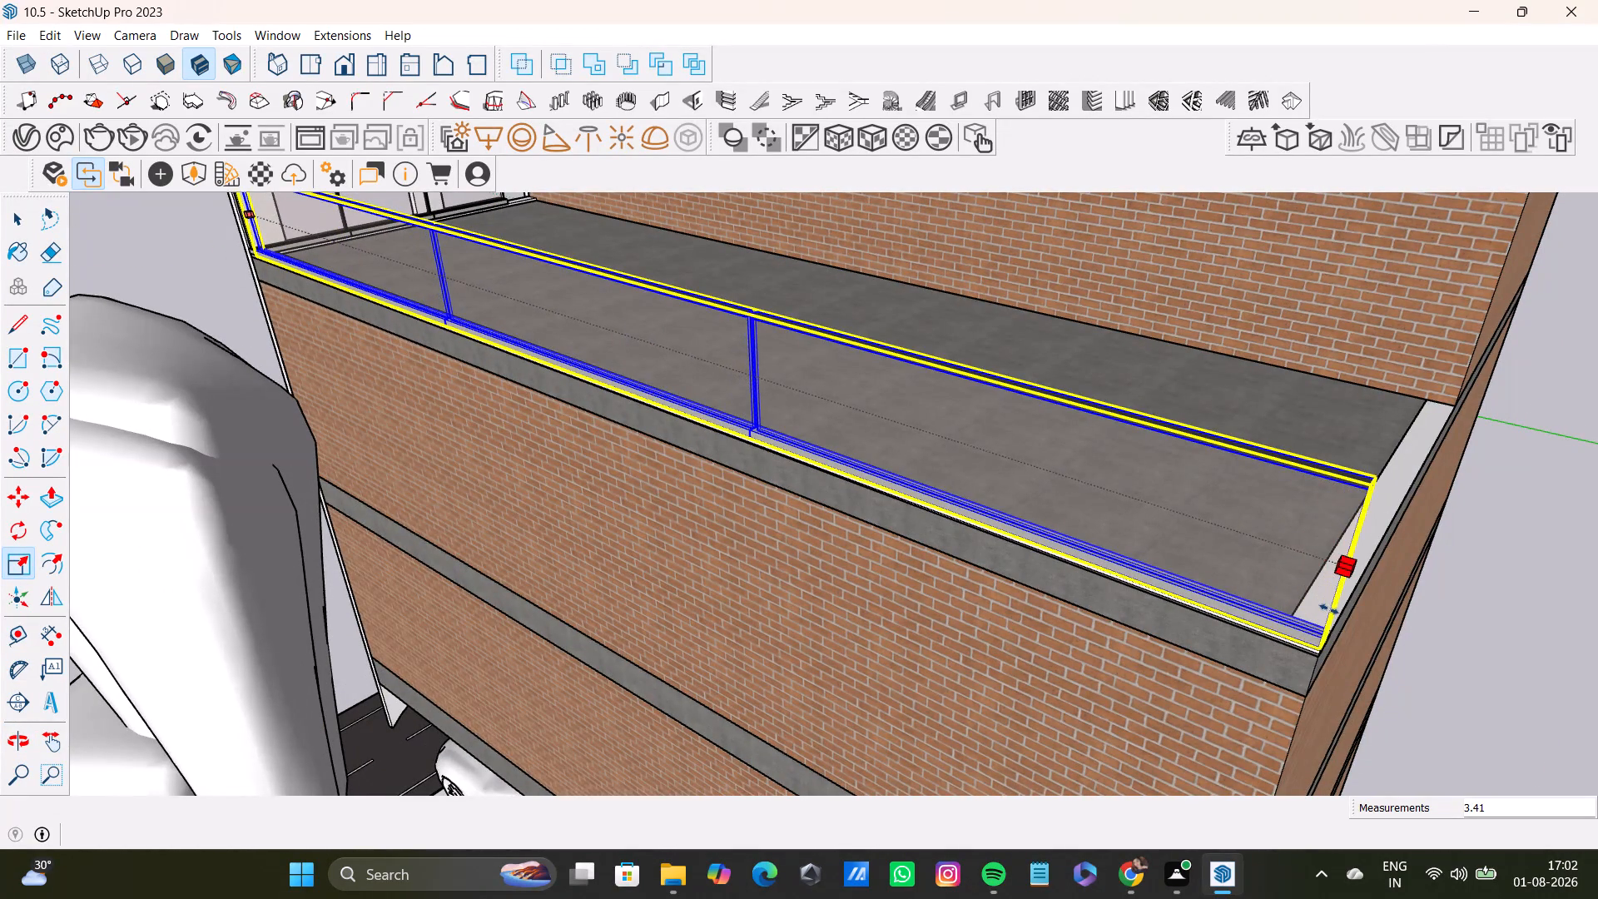
left_click(1322, 624)
middle_click_drag(1405, 636, 1360, 637)
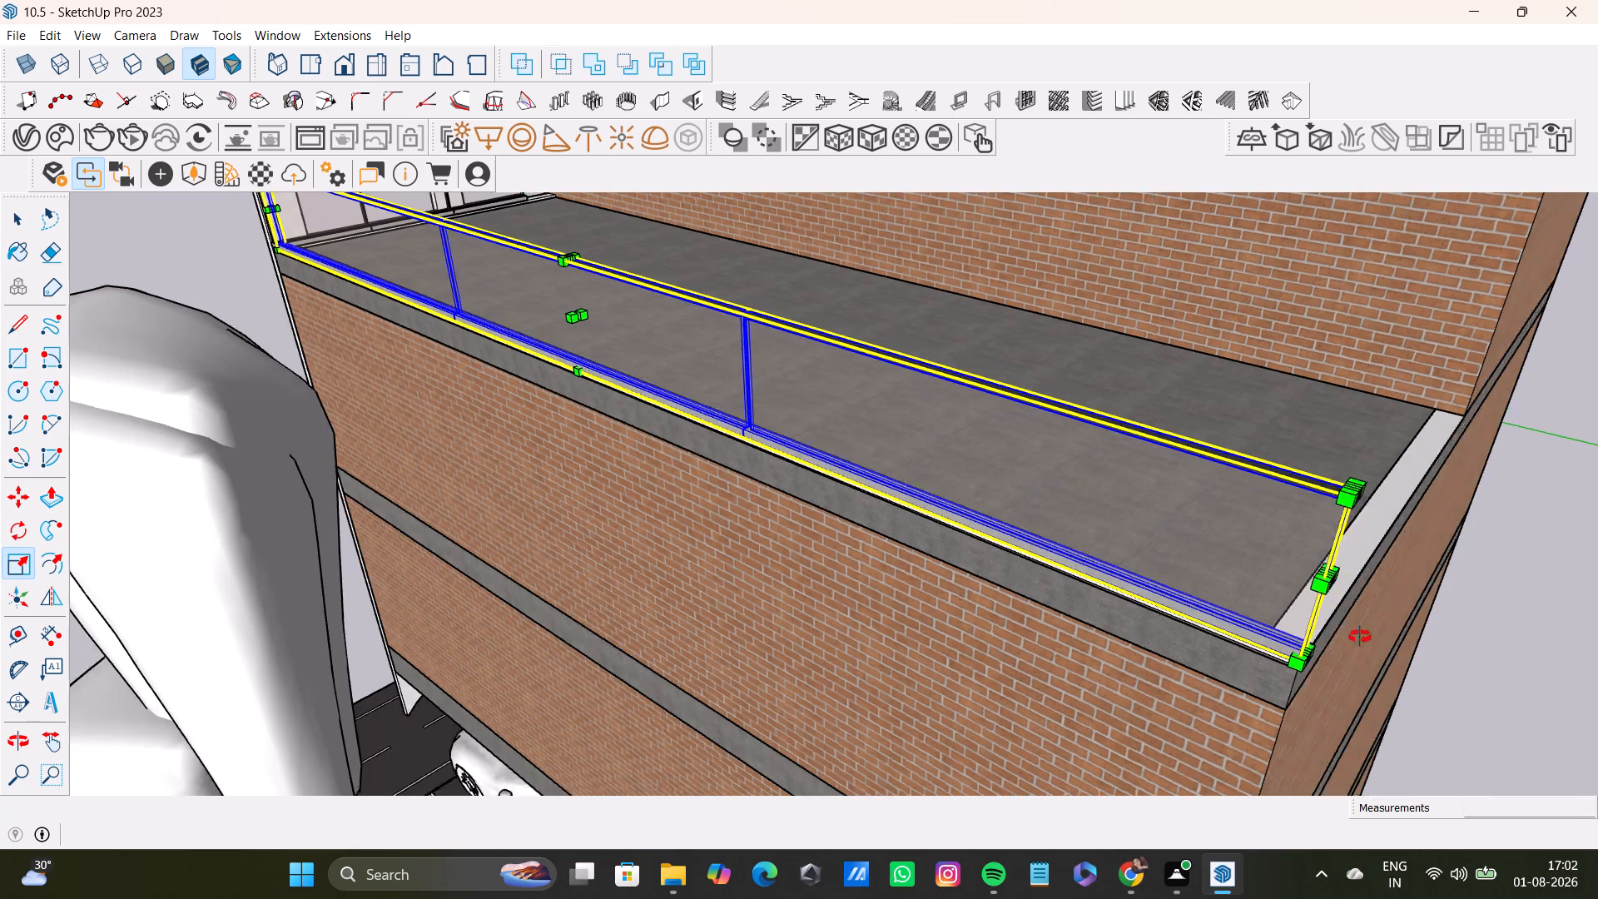
middle_click_drag(1360, 637, 1065, 617)
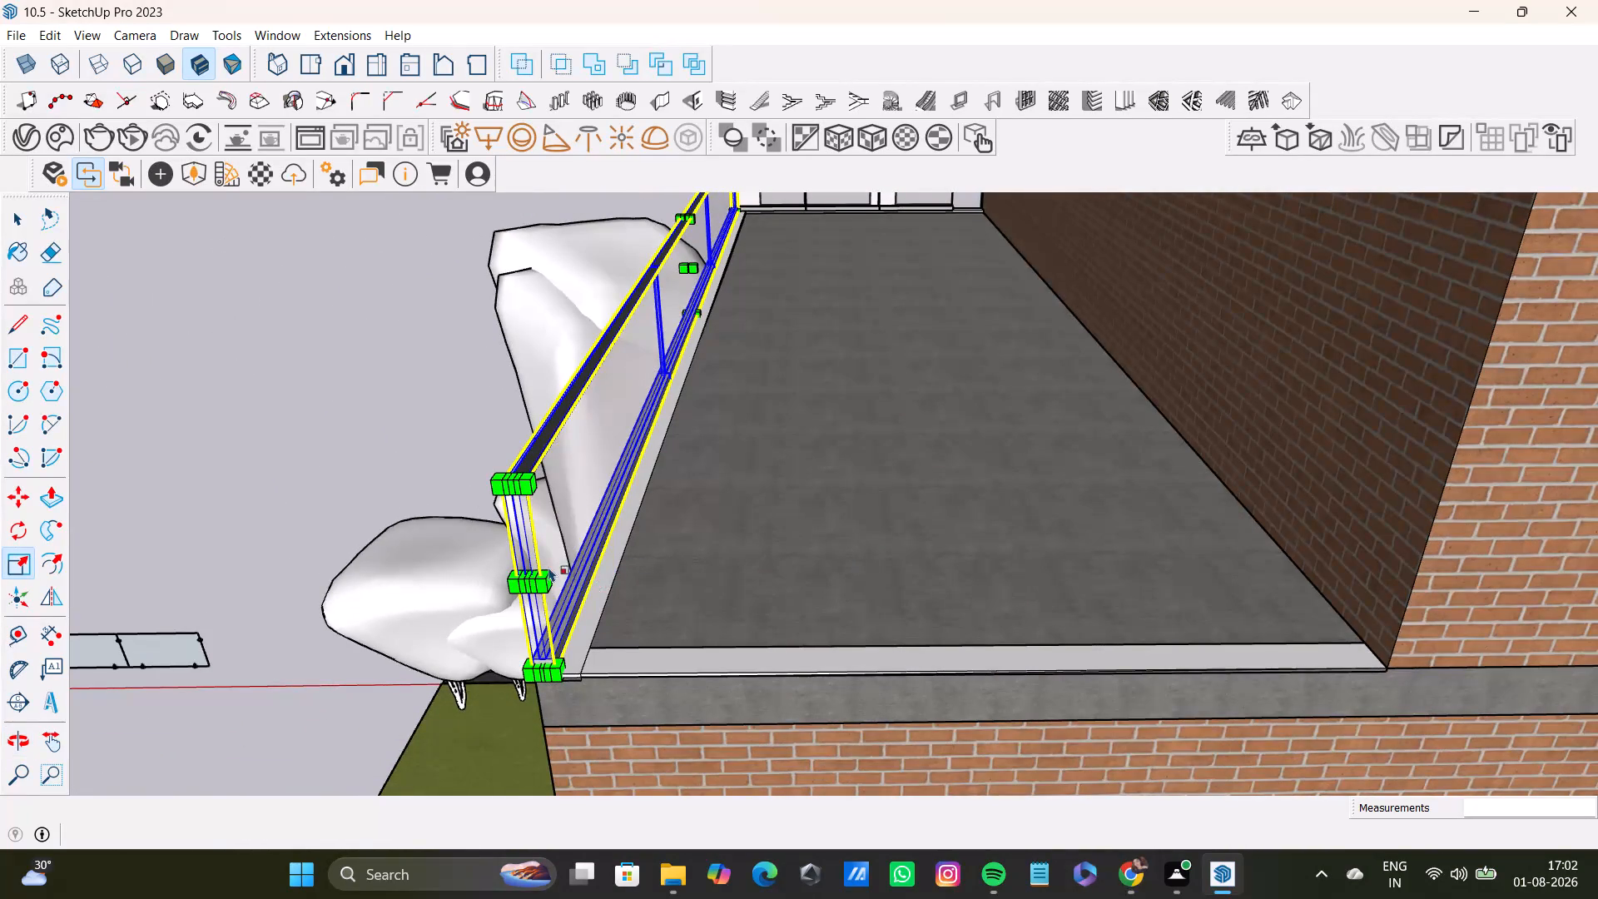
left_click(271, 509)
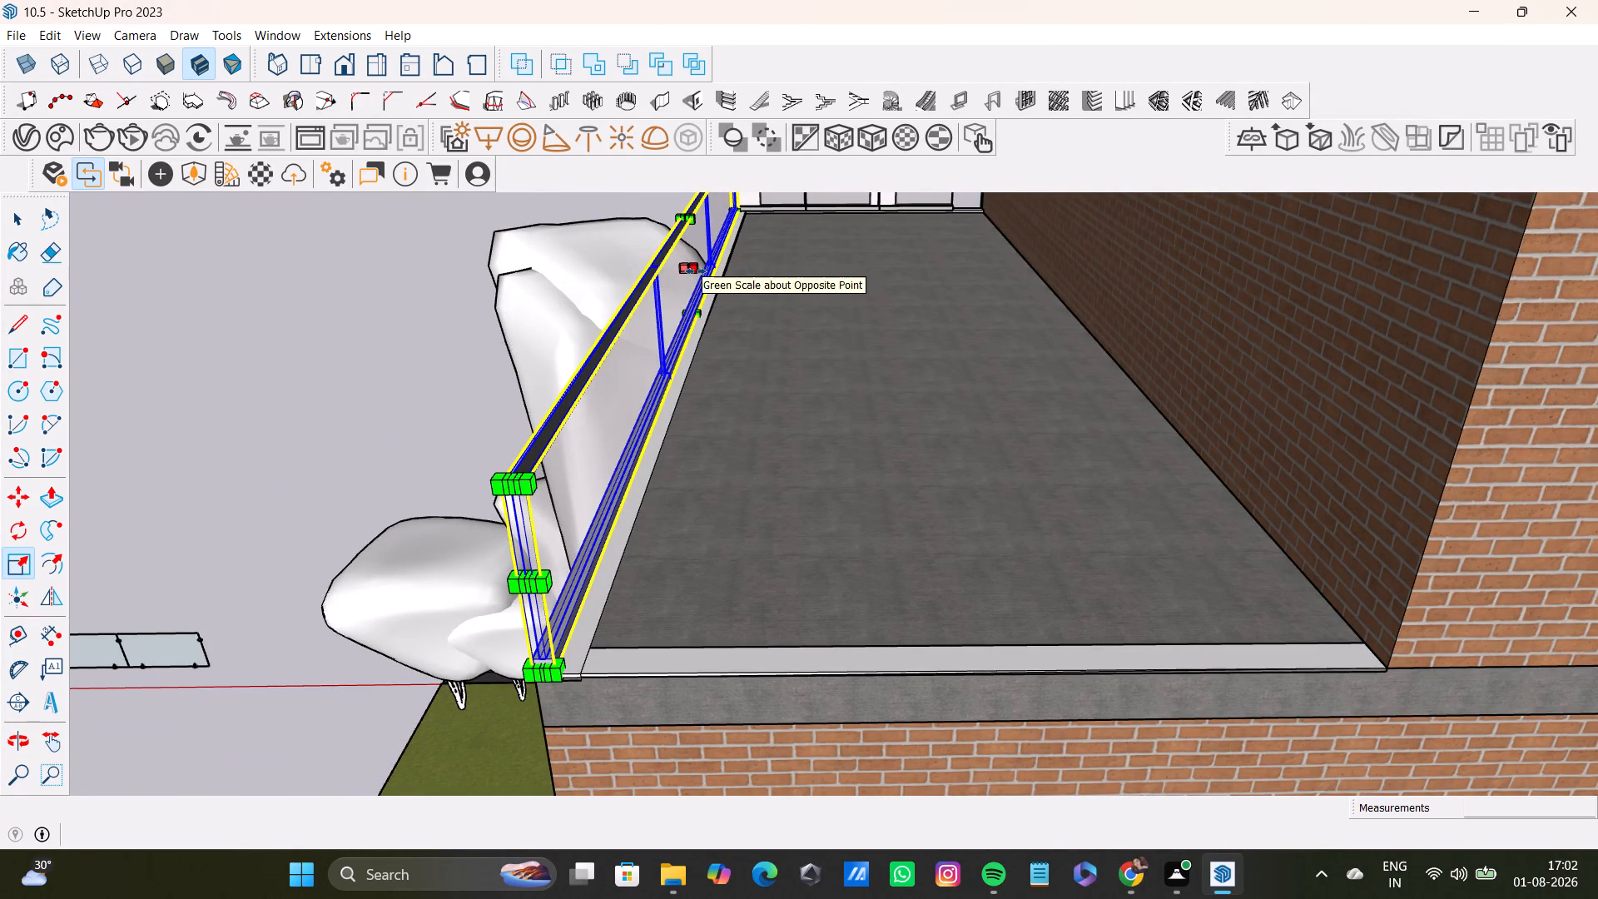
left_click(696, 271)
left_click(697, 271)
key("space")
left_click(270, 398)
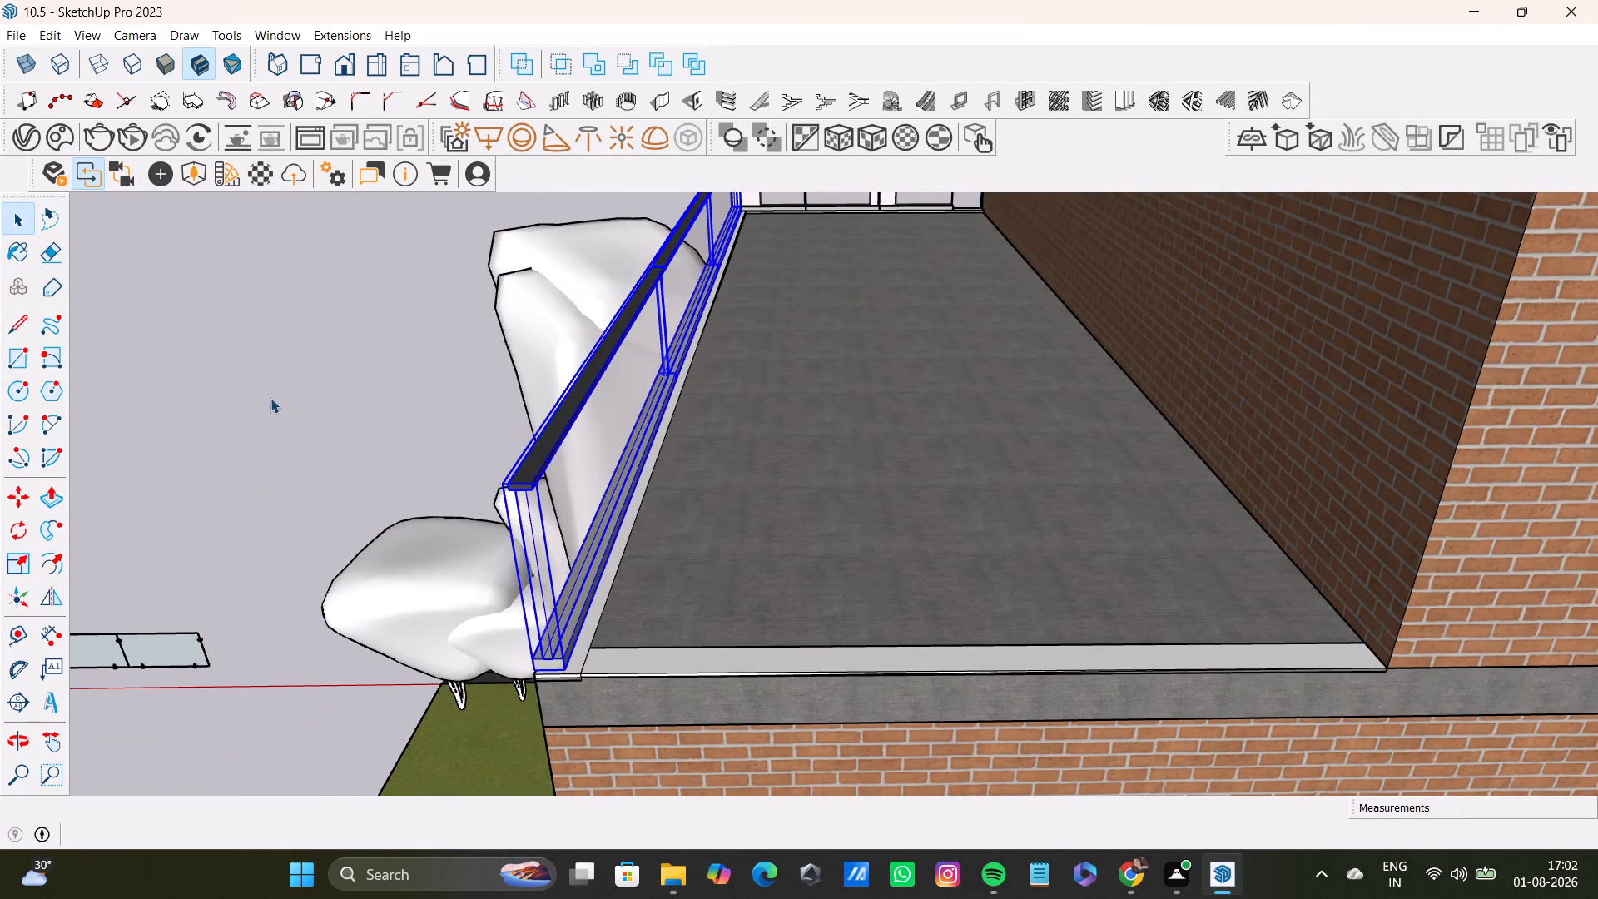
Nudge the side railing slightly from its rear inner bottom corner to seat it on the side parapet strip.
left_click(558, 663)
key("m")
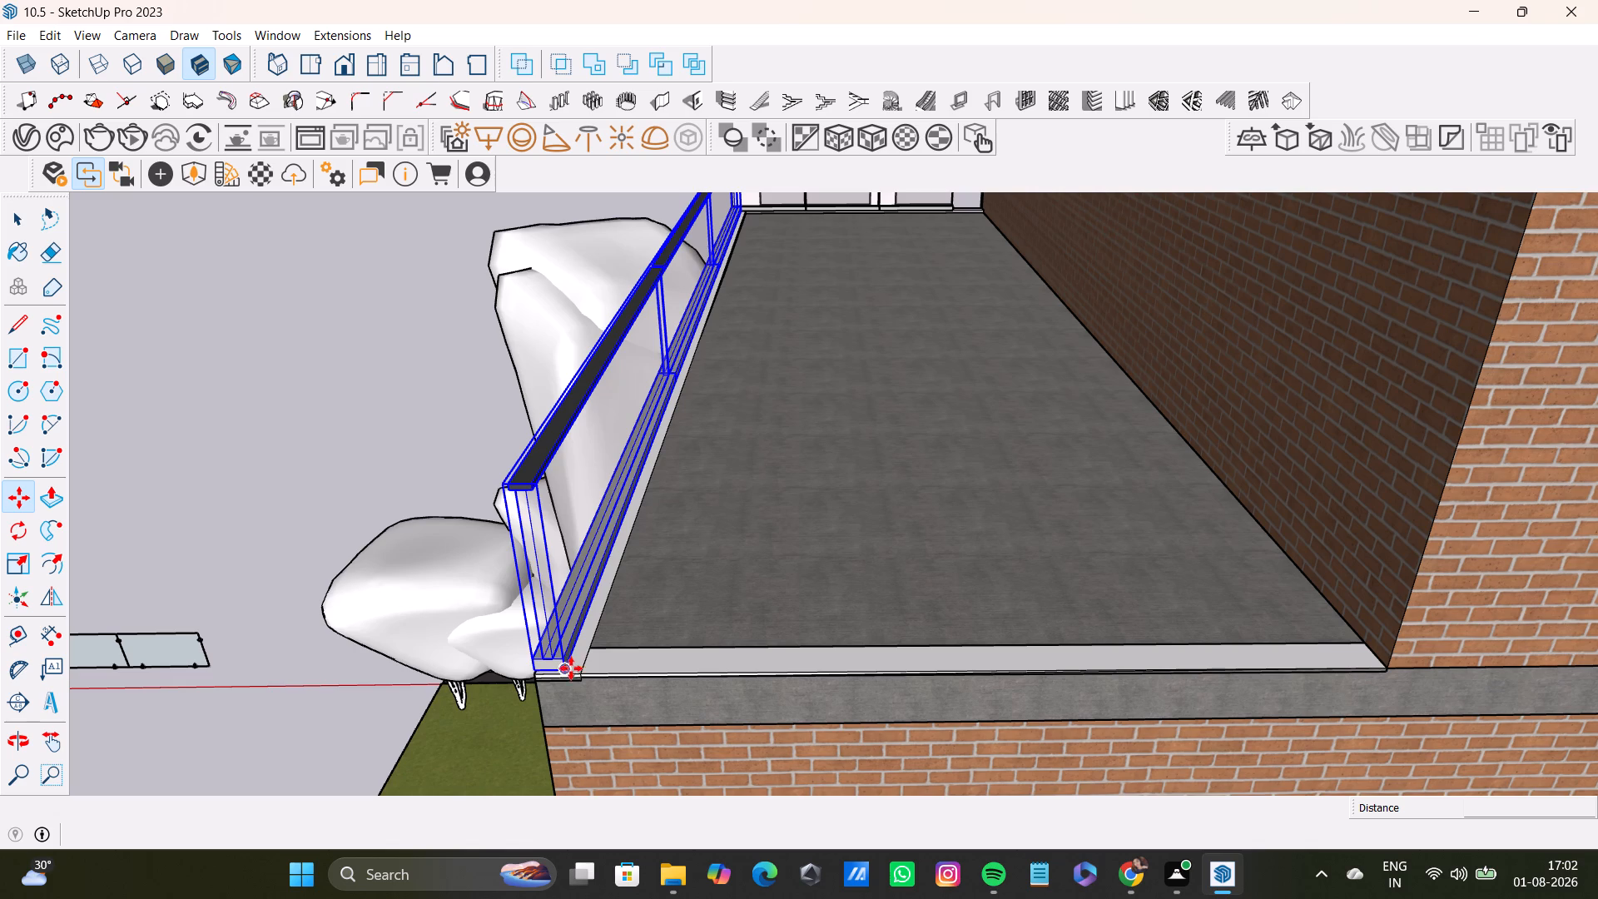
left_click(567, 669)
left_click(565, 668)
key("space")
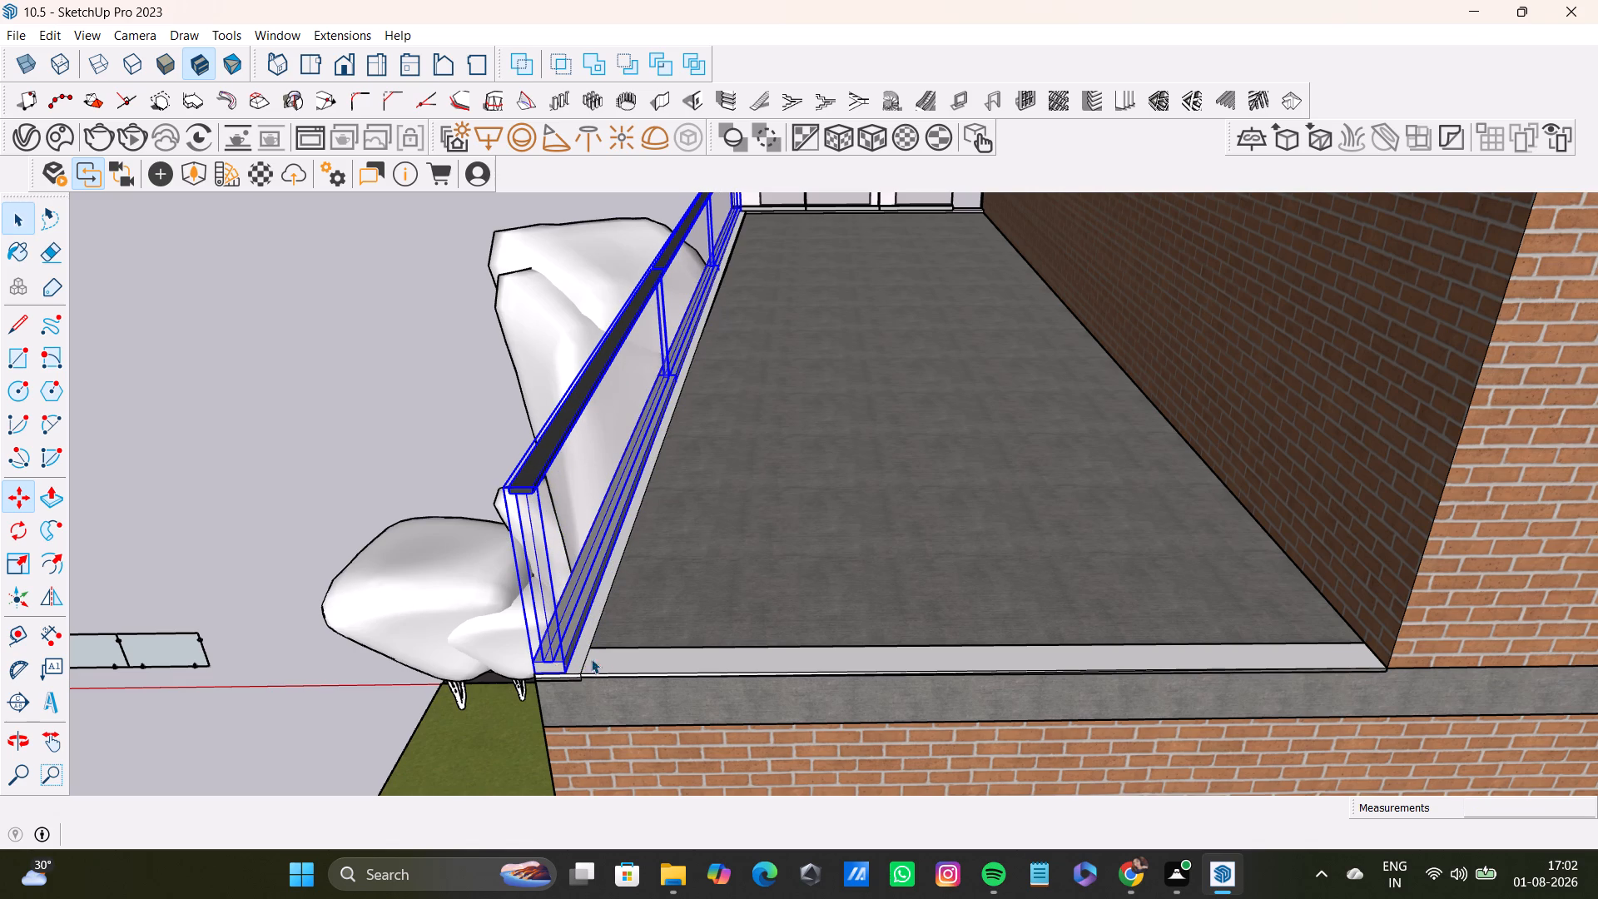
left_click(354, 572)
Copy the front railing about 44' 4 13/16" to the terrace's rear edge, fitting its end bottom corner against the brick wall.
scroll(927, 408, "down", 7)
middle_click_drag(911, 365, 896, 449)
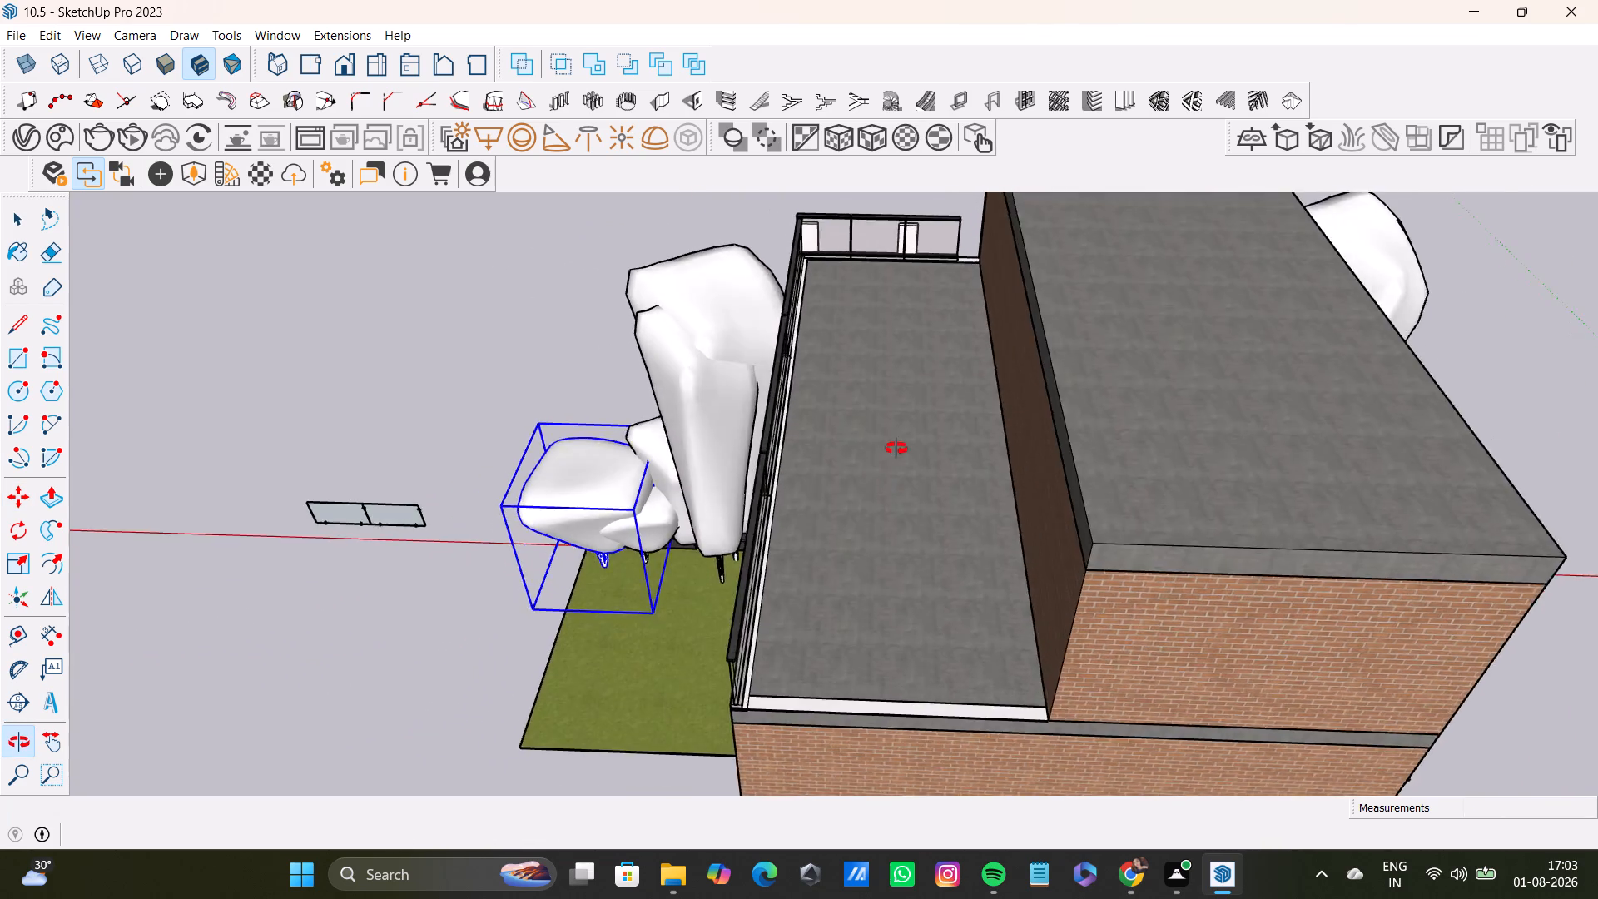
middle_click_drag(896, 449, 907, 425)
left_click(904, 226)
key("m")
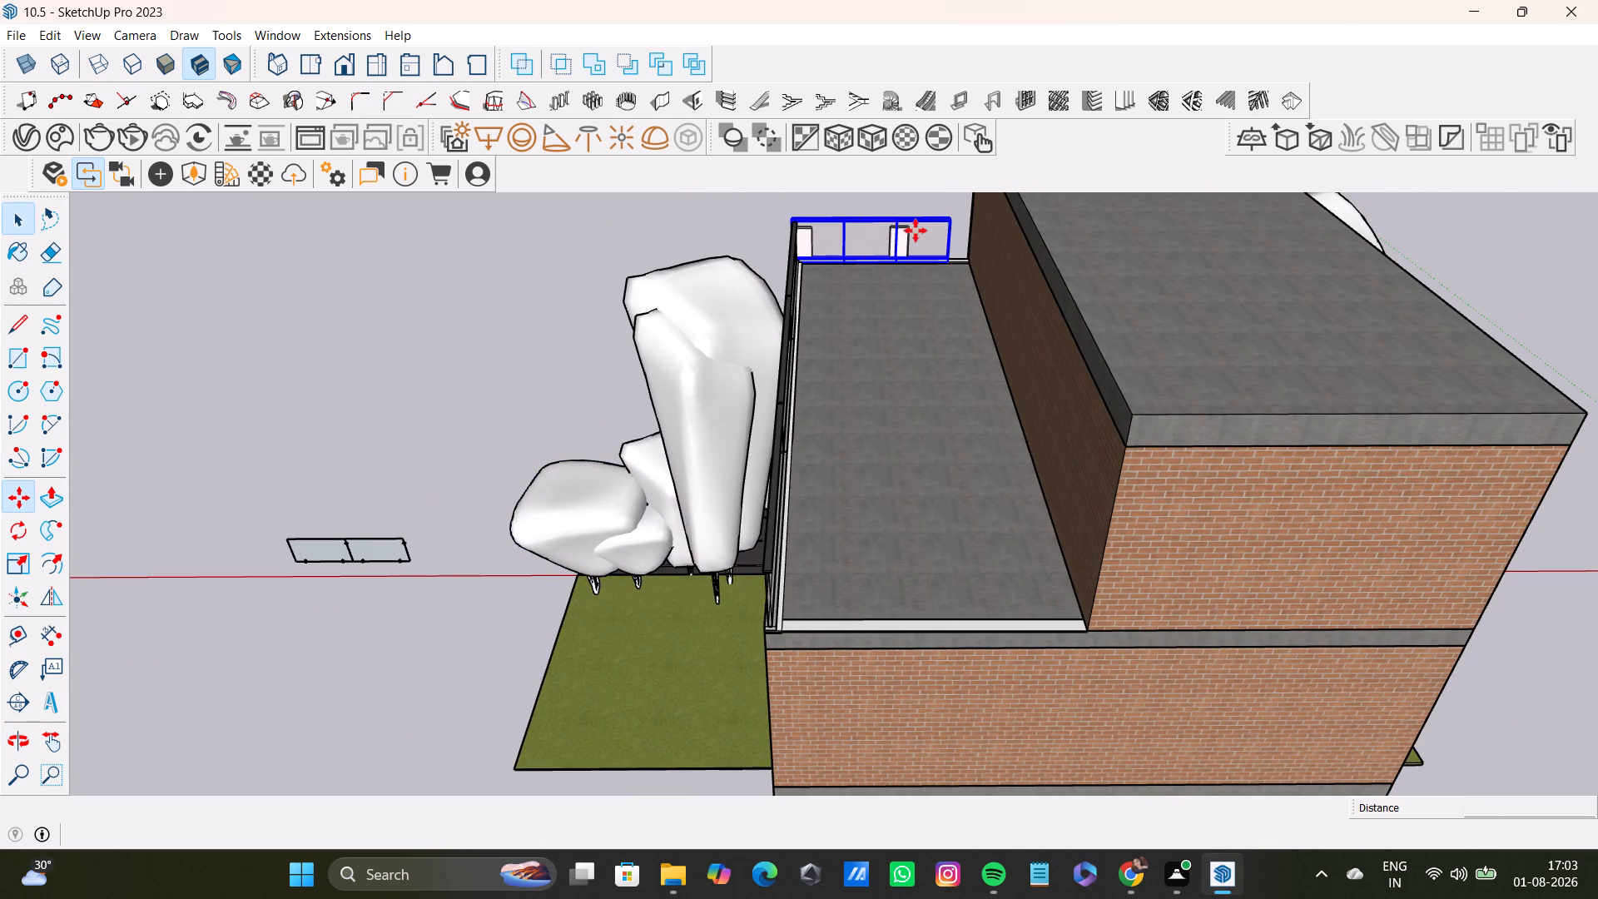
left_click(952, 261)
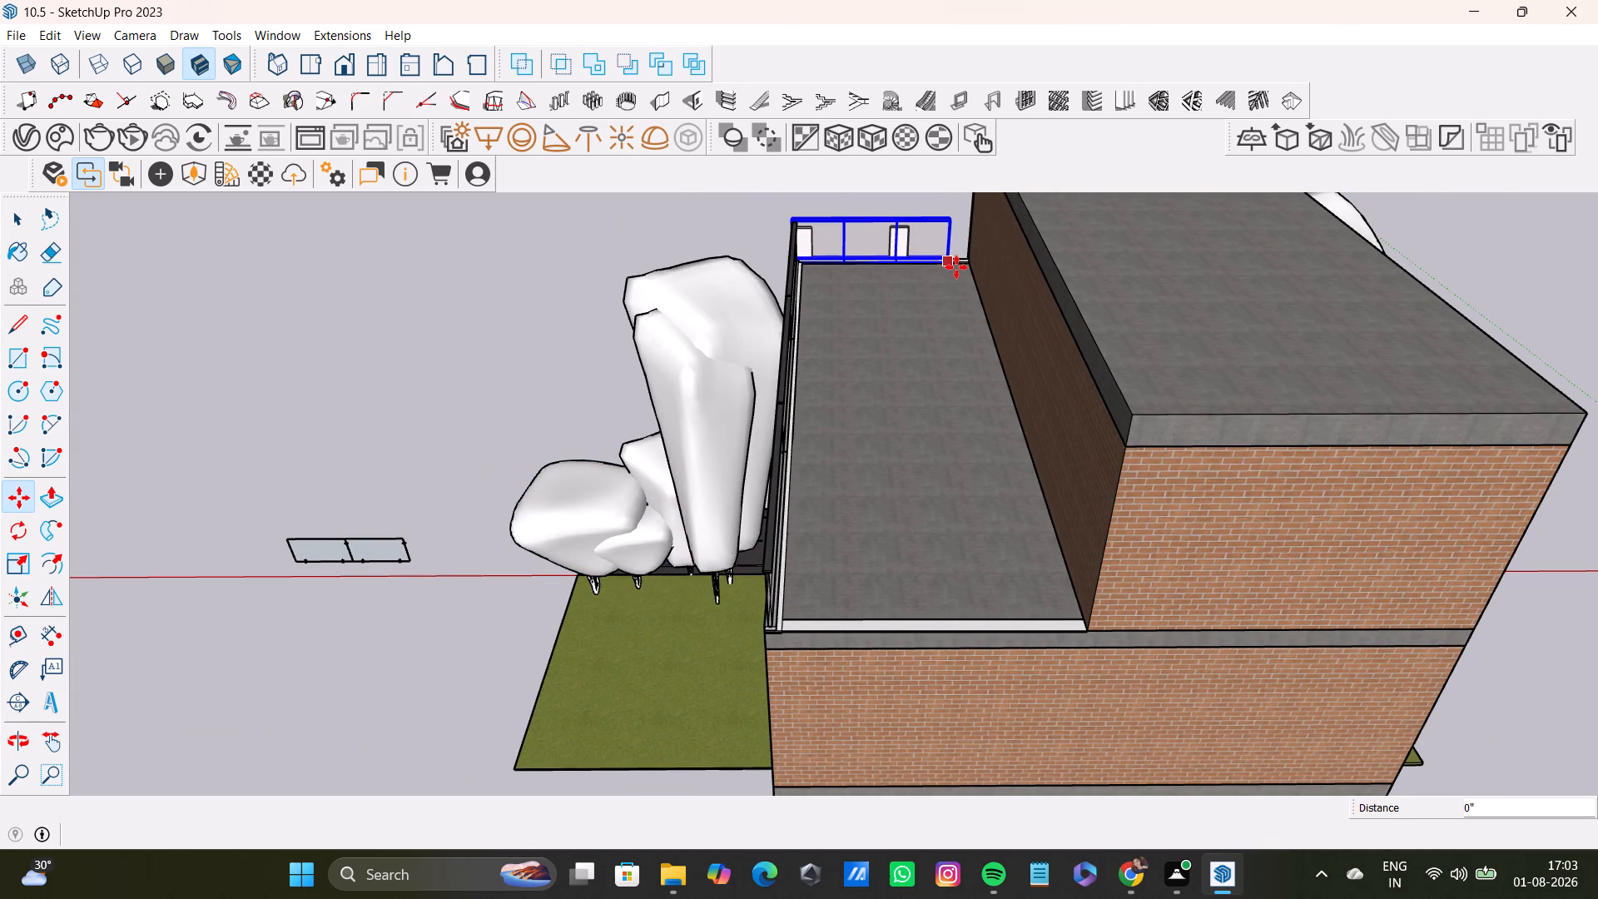
left_click(1079, 636)
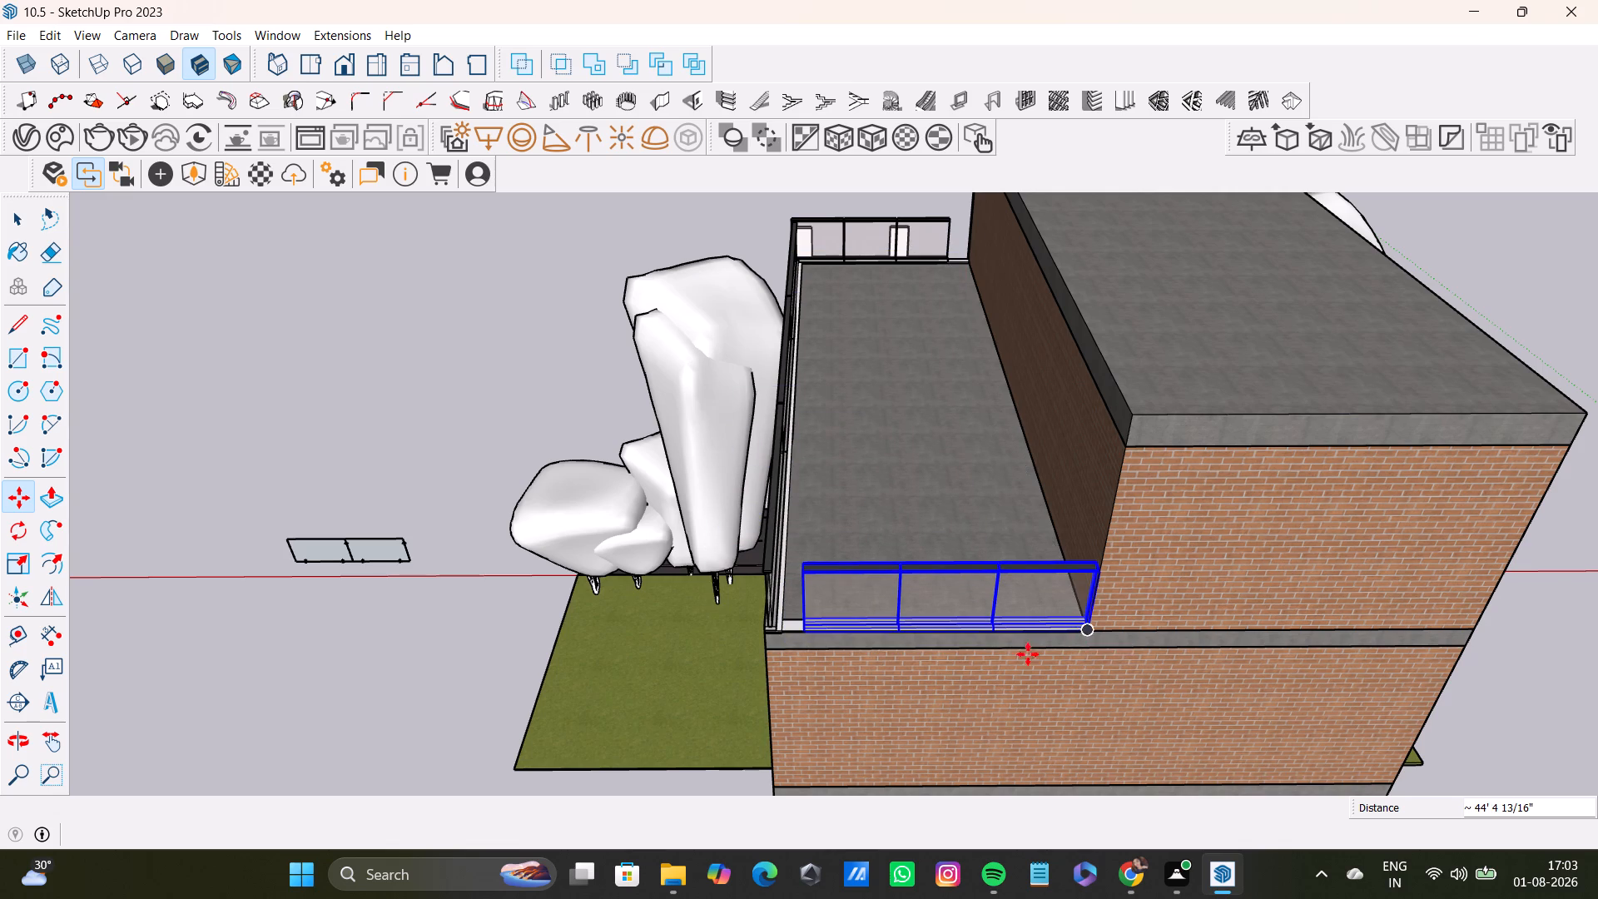
scroll(1028, 650, "up", 16)
left_click(1142, 602)
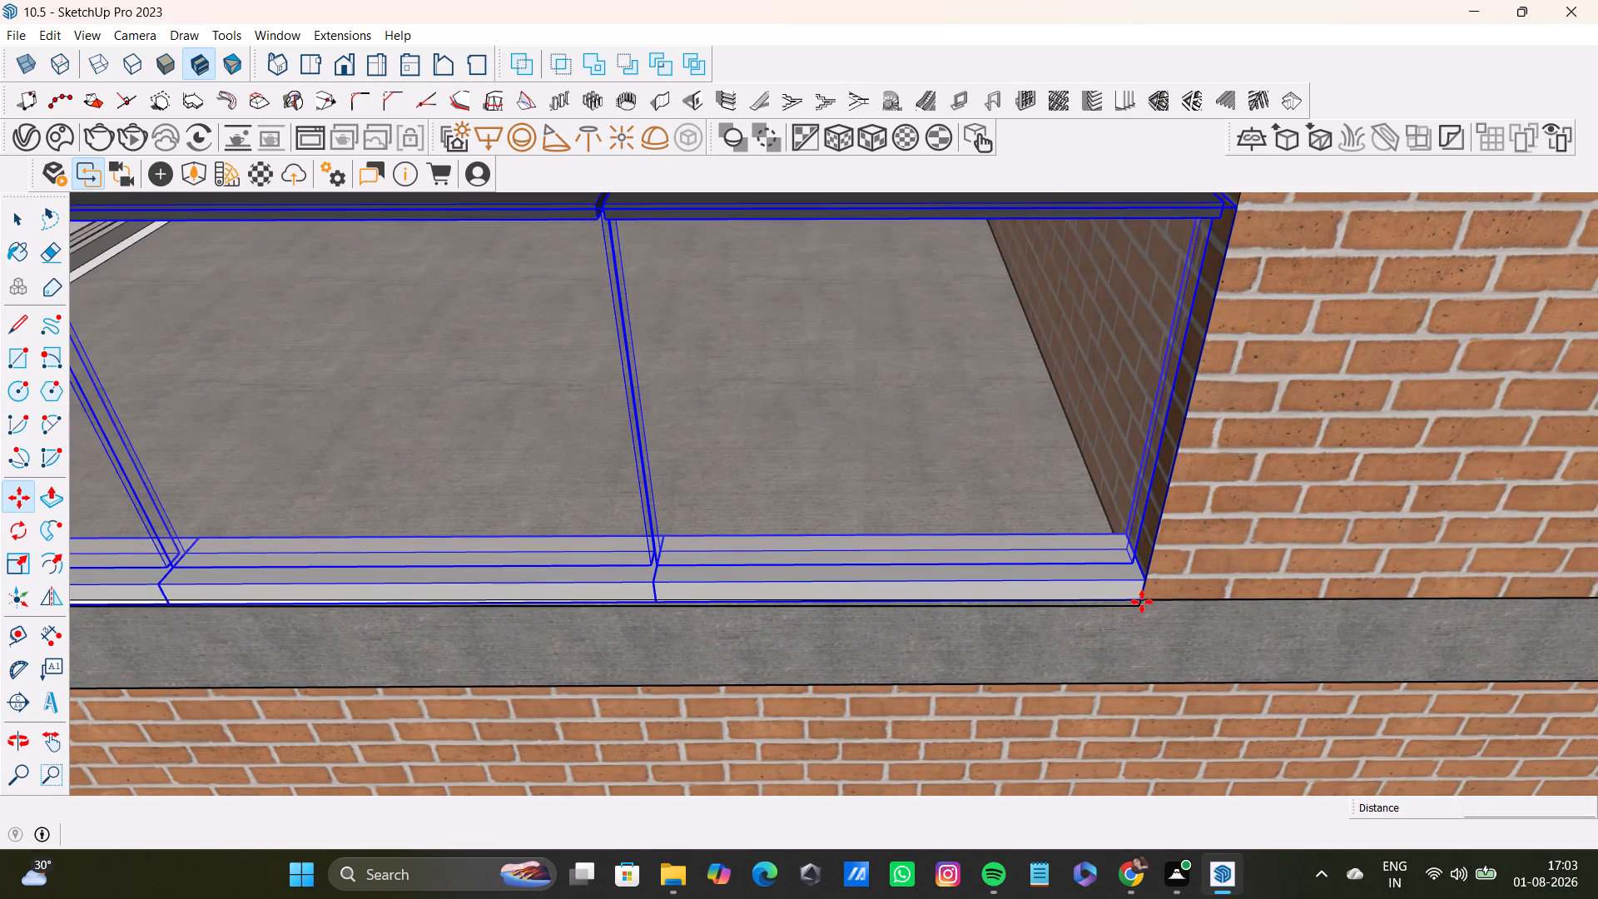
left_click(1135, 591)
scroll(752, 526, "down", 3)
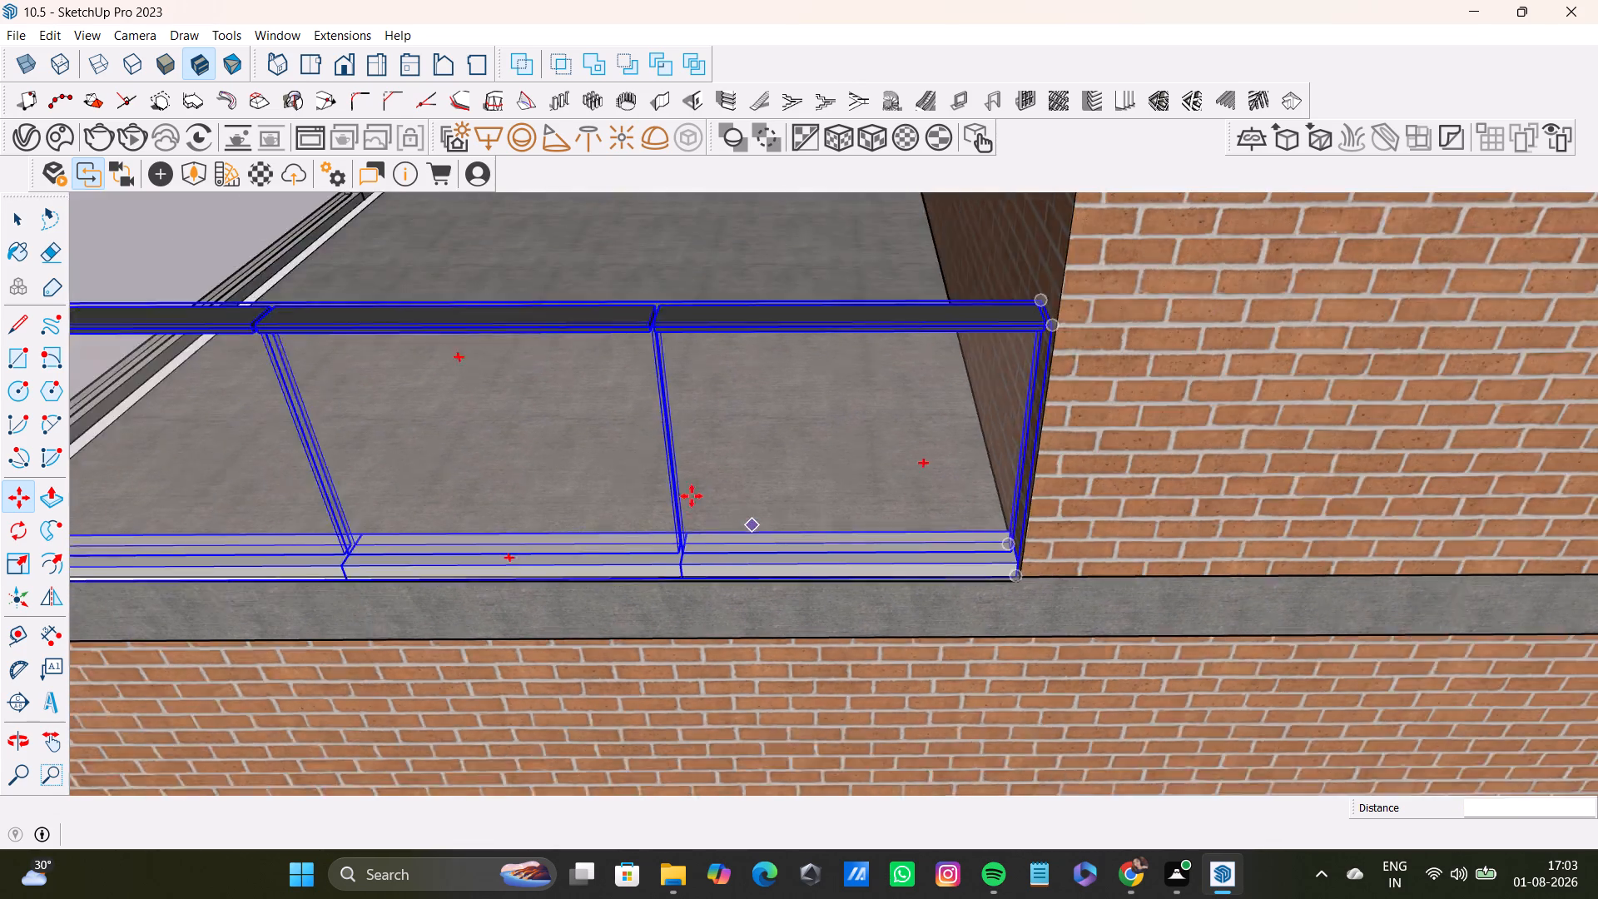
Scale the rear railing's length along the red axis by 1.10 so it reaches the side railing.
scroll(692, 496, "down", 7)
key("s")
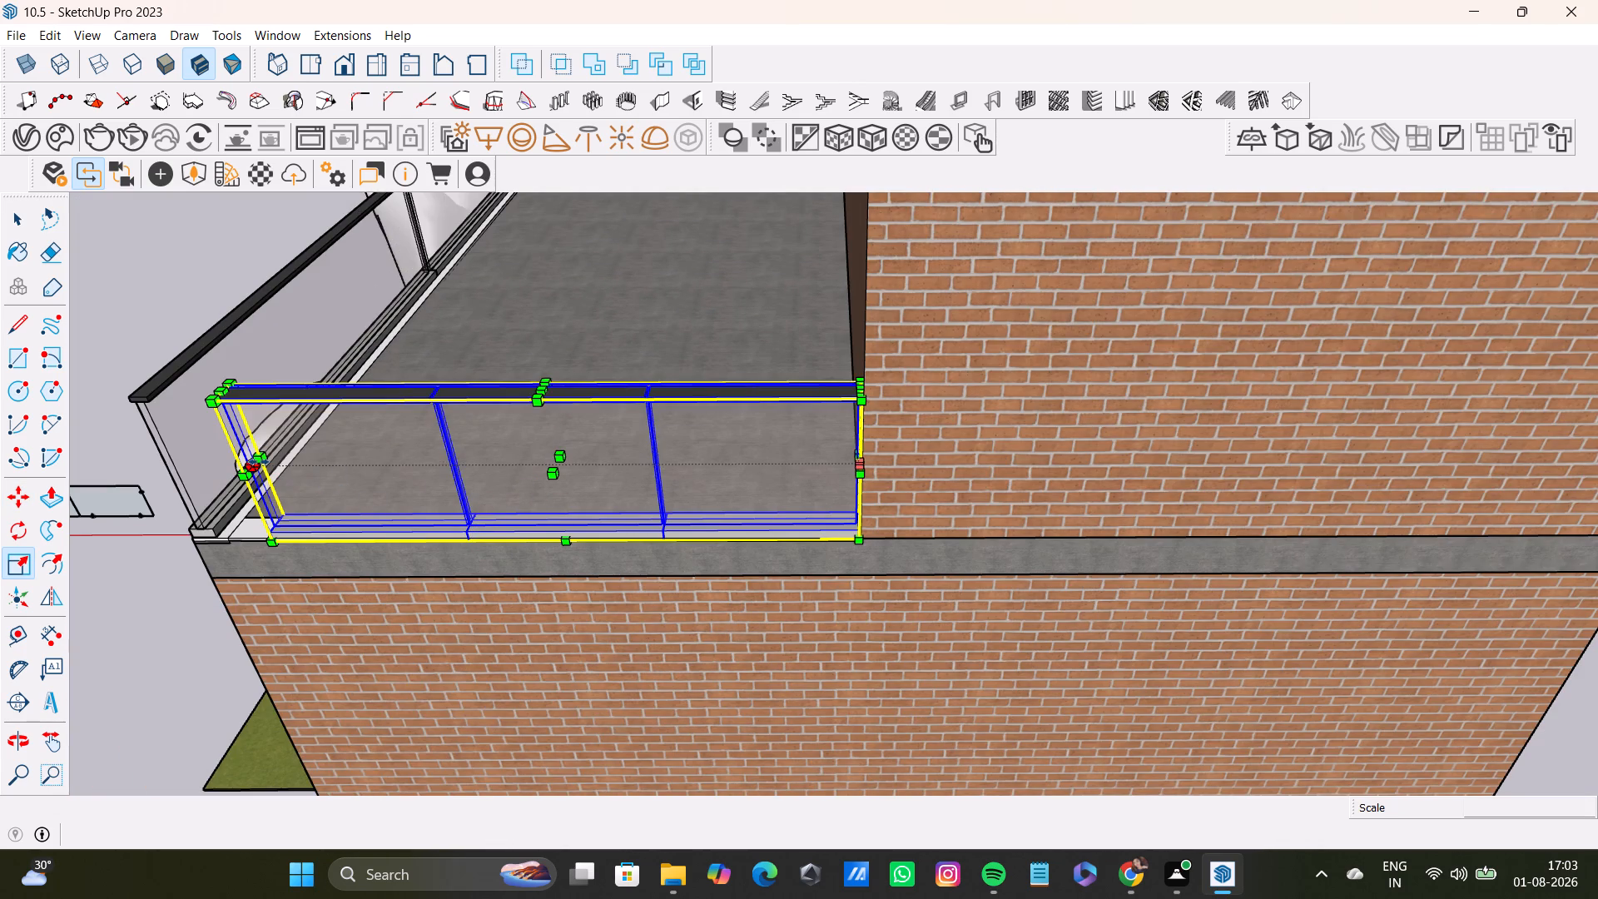
left_click(256, 463)
left_click(190, 464)
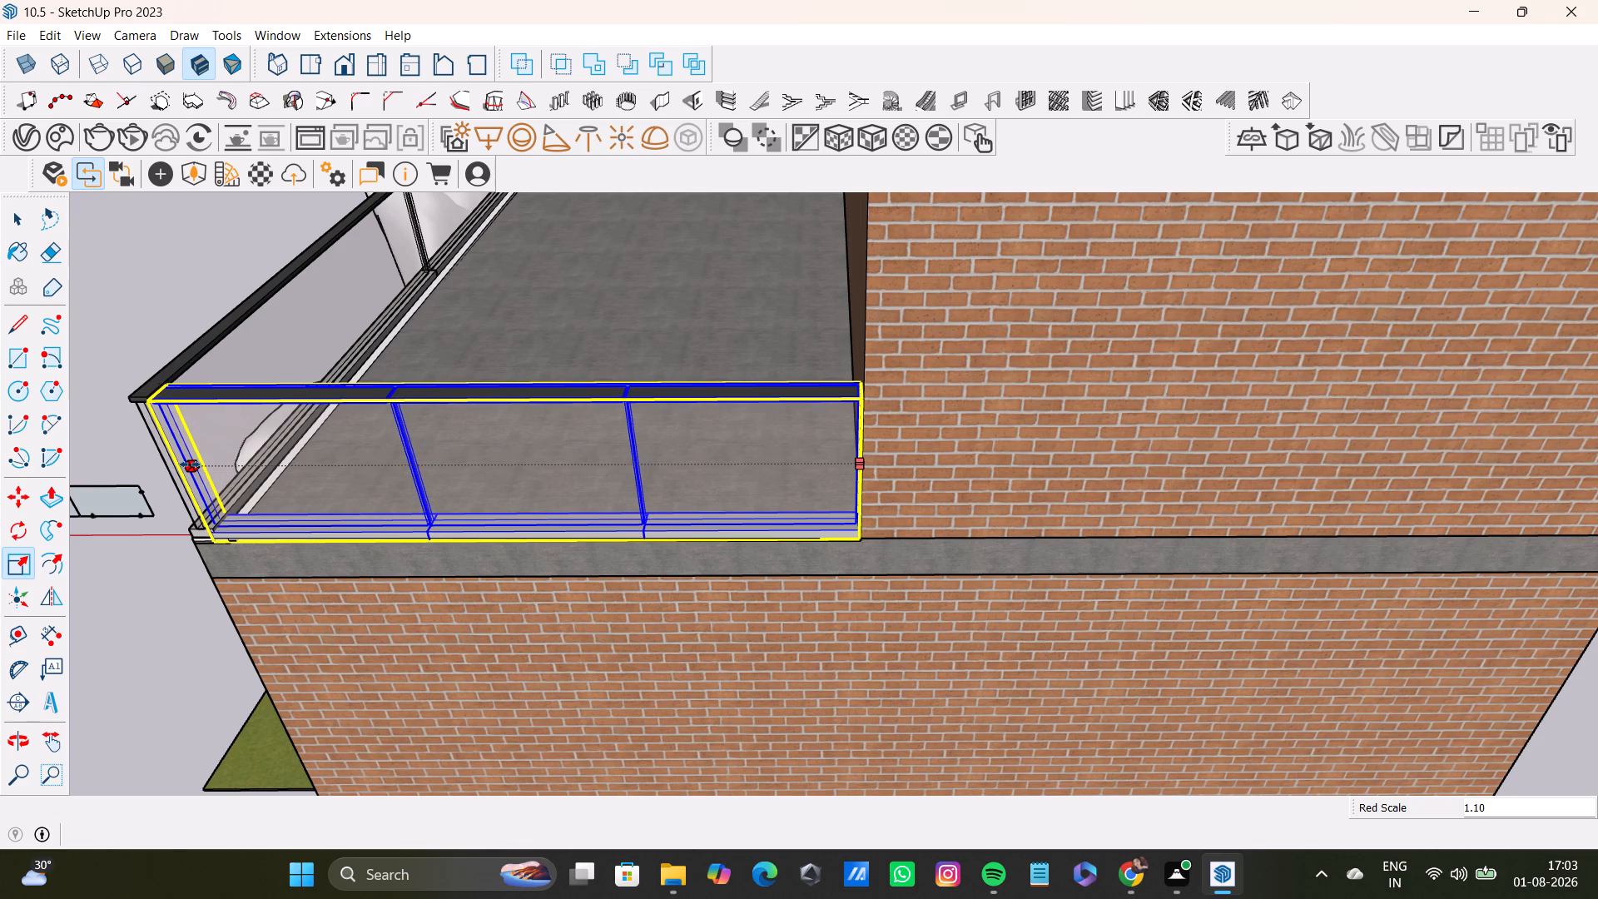
Scale the front railing's length along the red axis by about 1.14 so it reaches the brick wall.
scroll(360, 460, "down", 9)
middle_click_drag(528, 357, 662, 796, "shift")
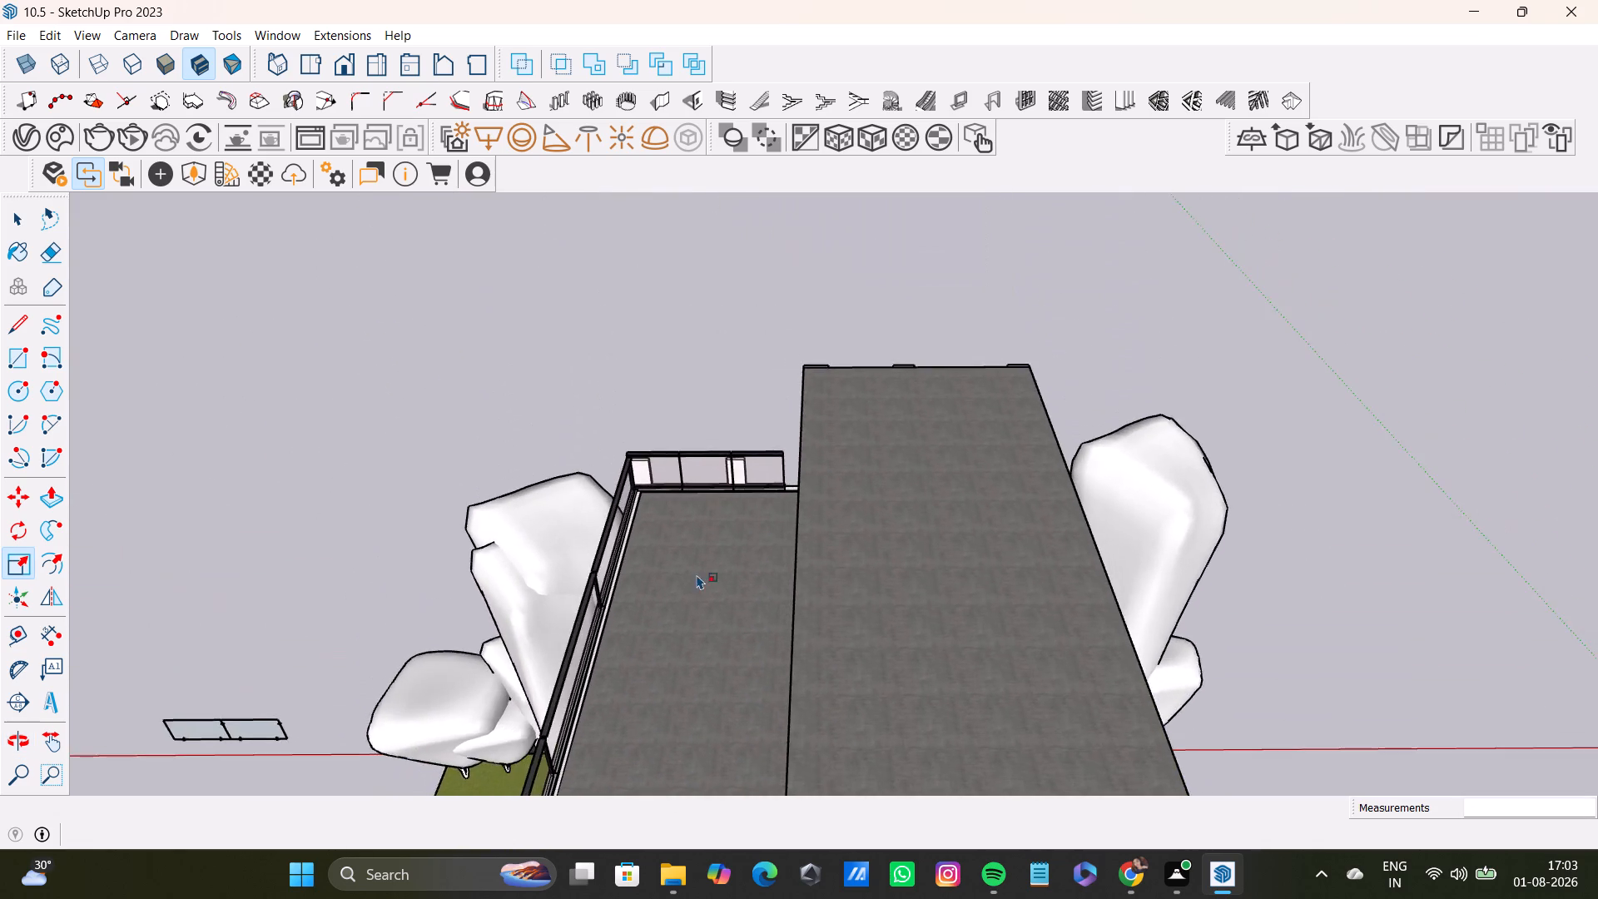
scroll(713, 504, "up", 14)
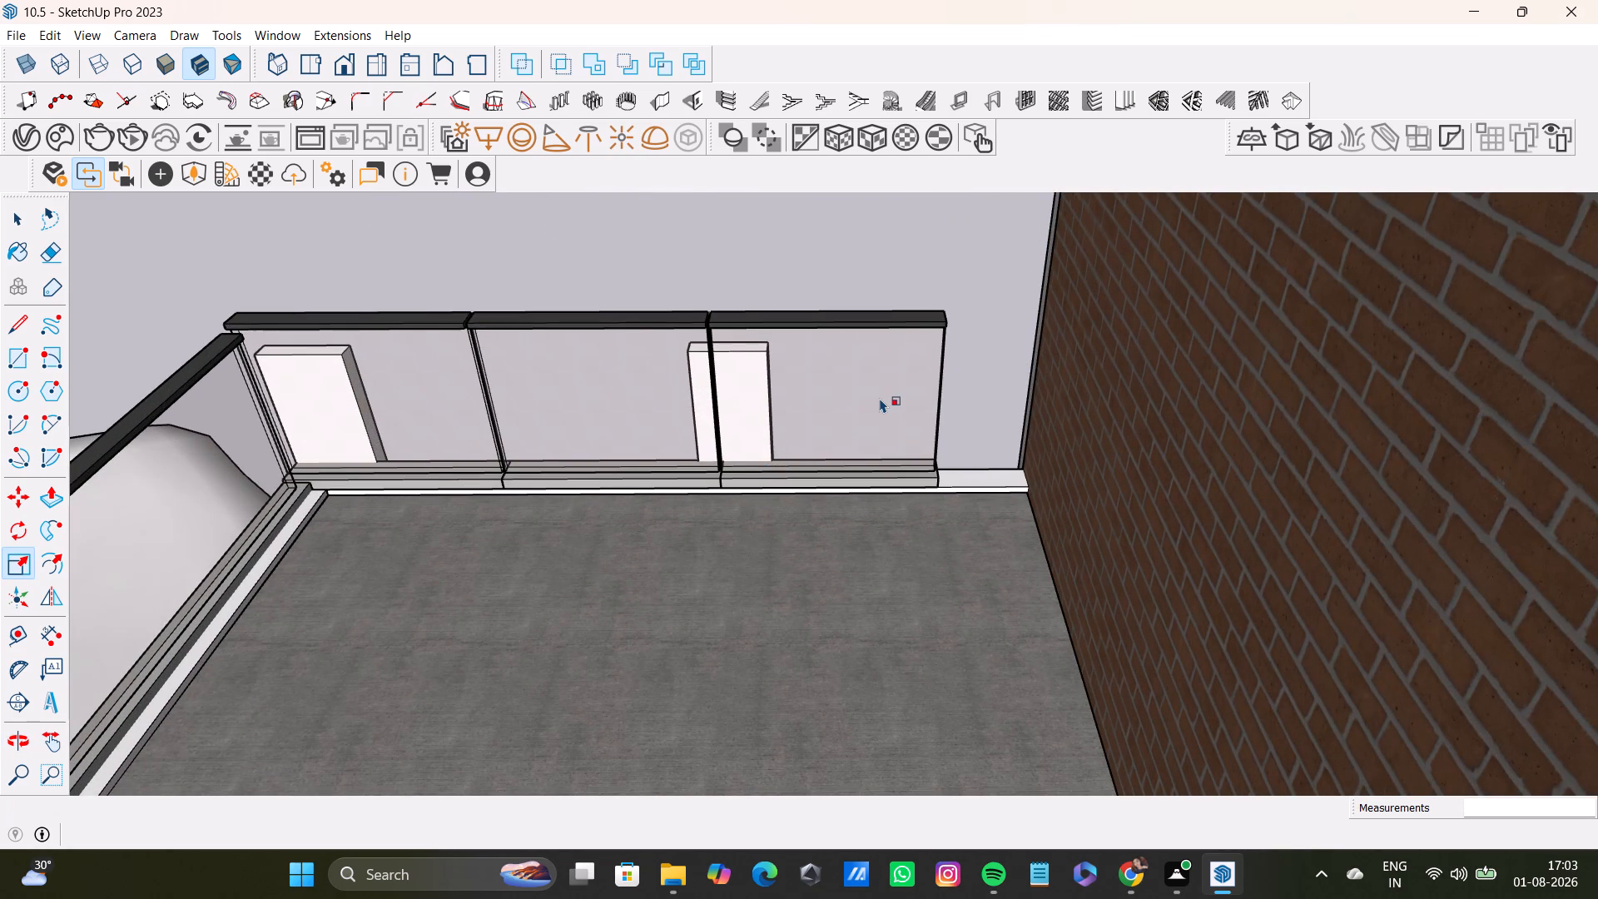
key("s")
key("space")
left_click(876, 375)
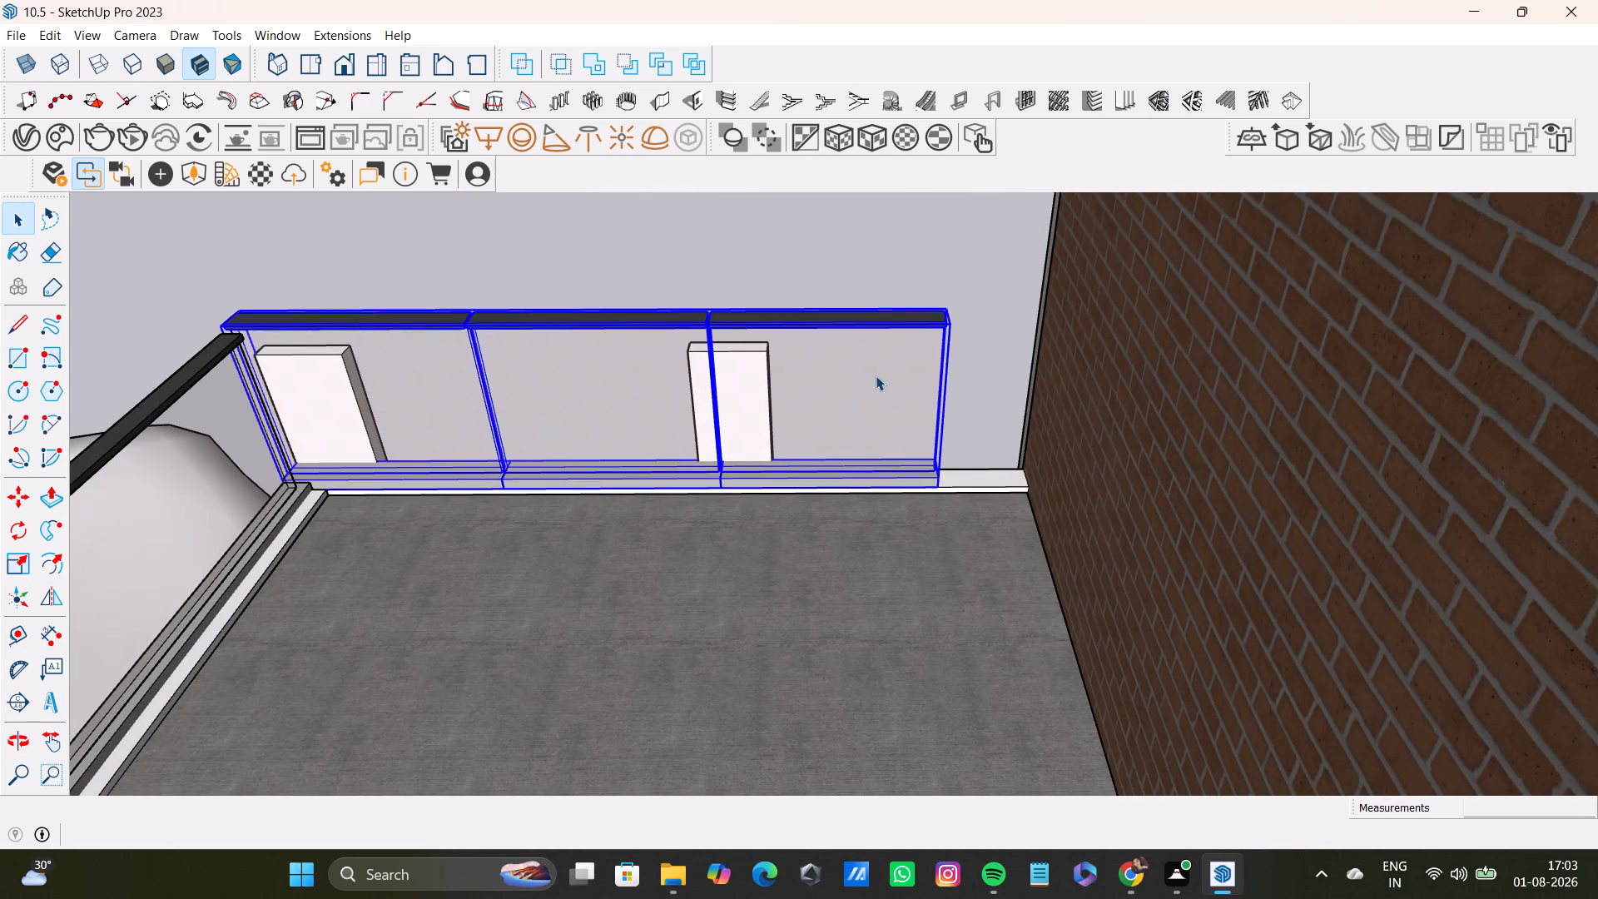
key("s")
left_click(947, 401)
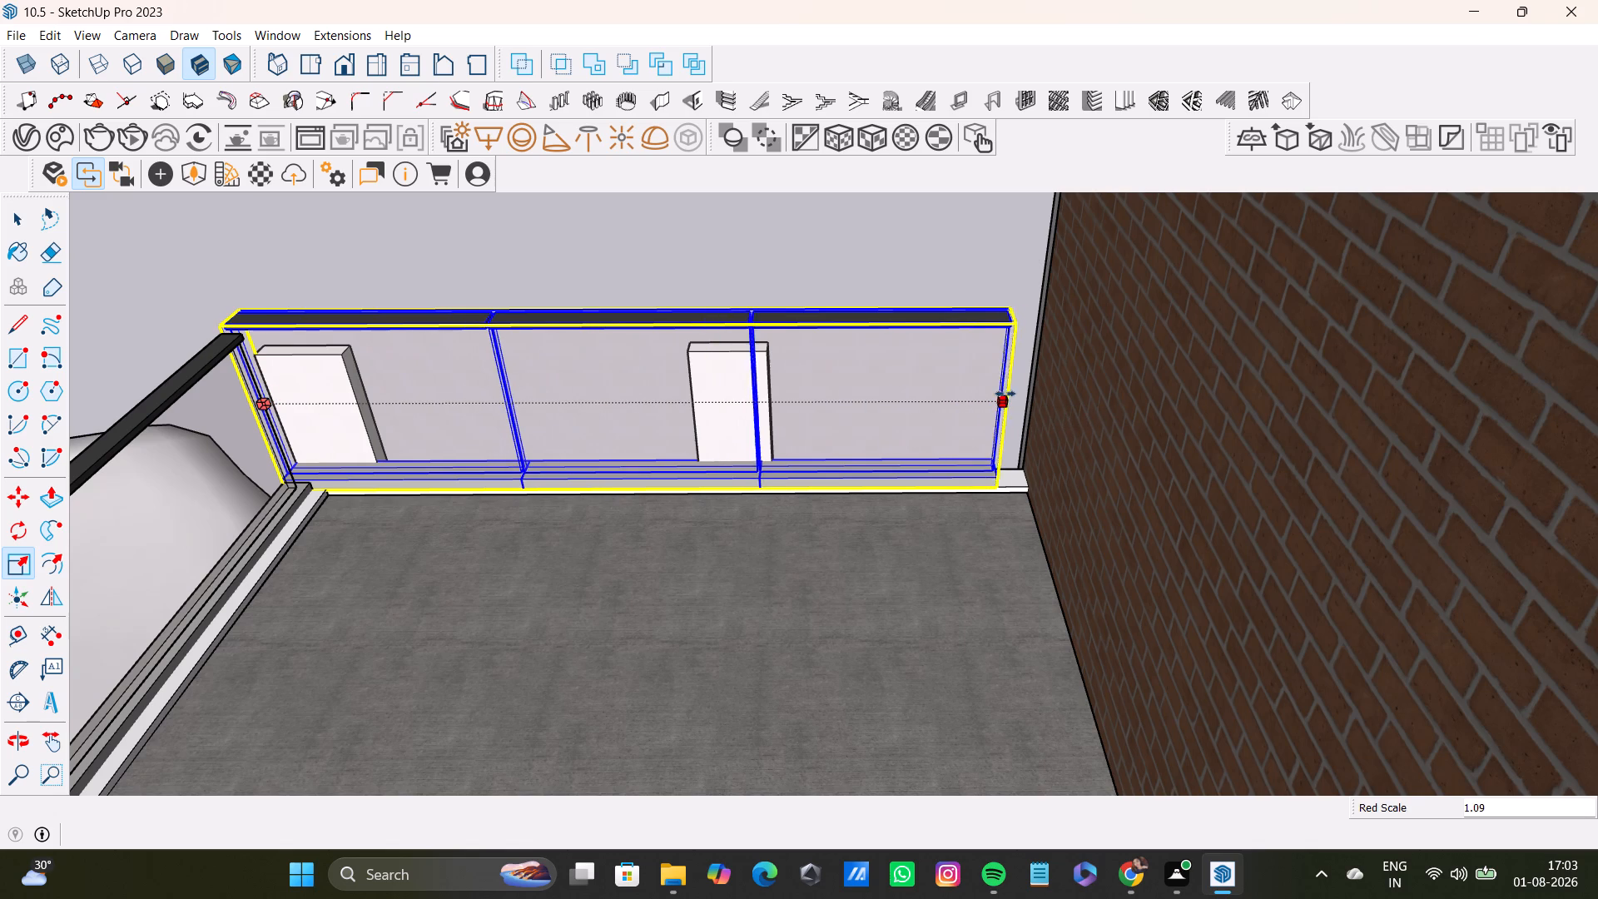
left_click(1040, 394)
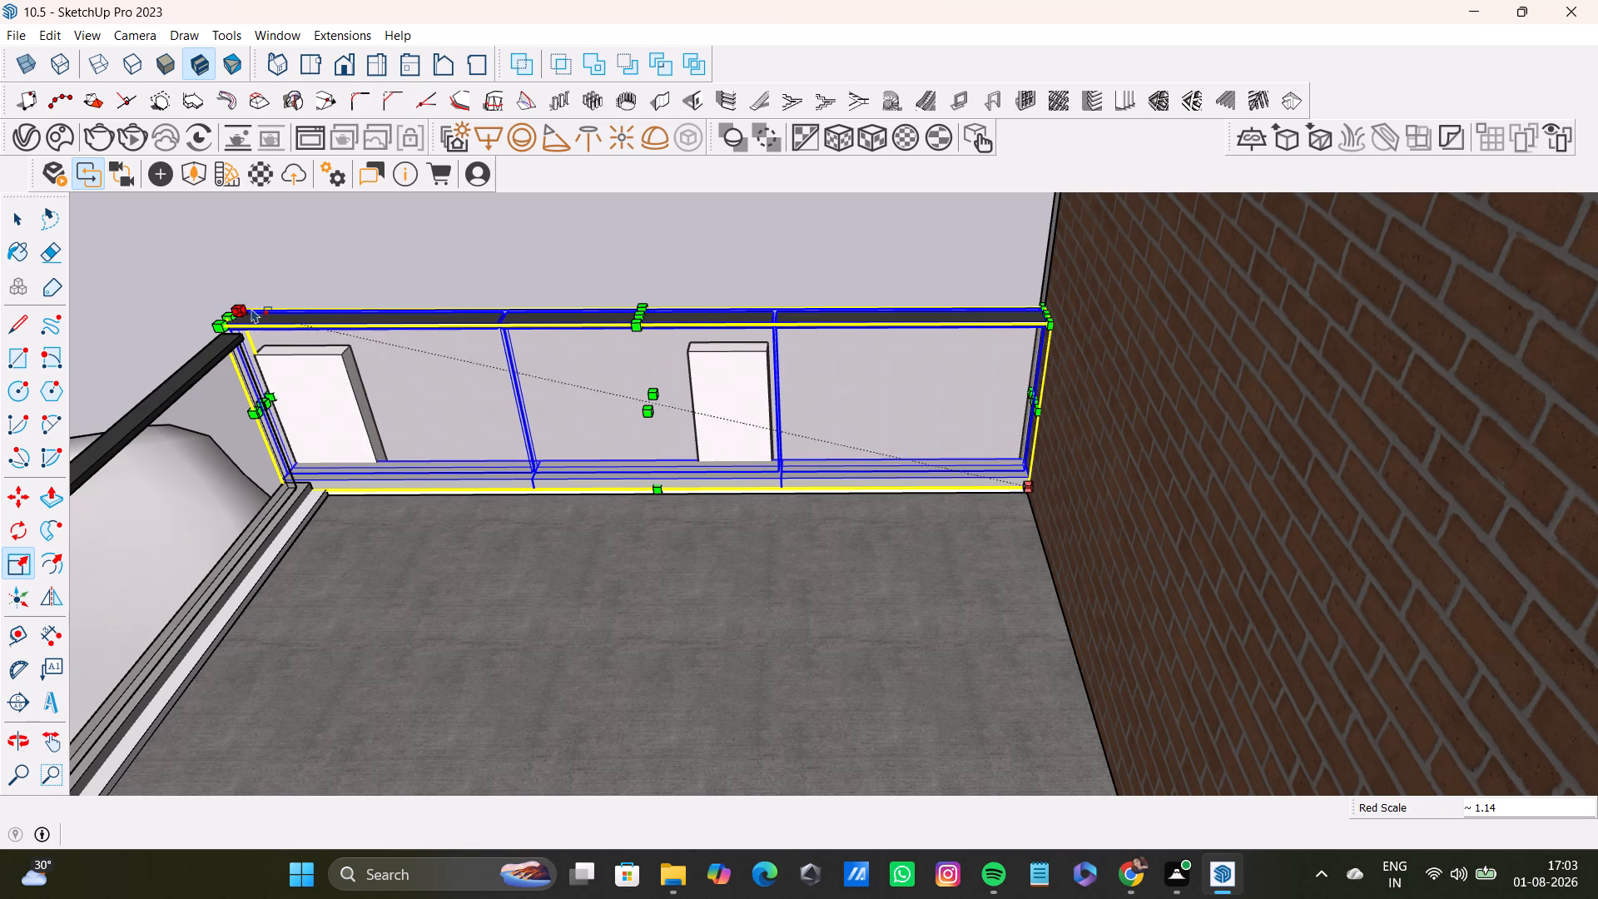
Scale the front railing's height along the blue axis to about 0.97, closer to the side railing's handrail level.
left_click(645, 315)
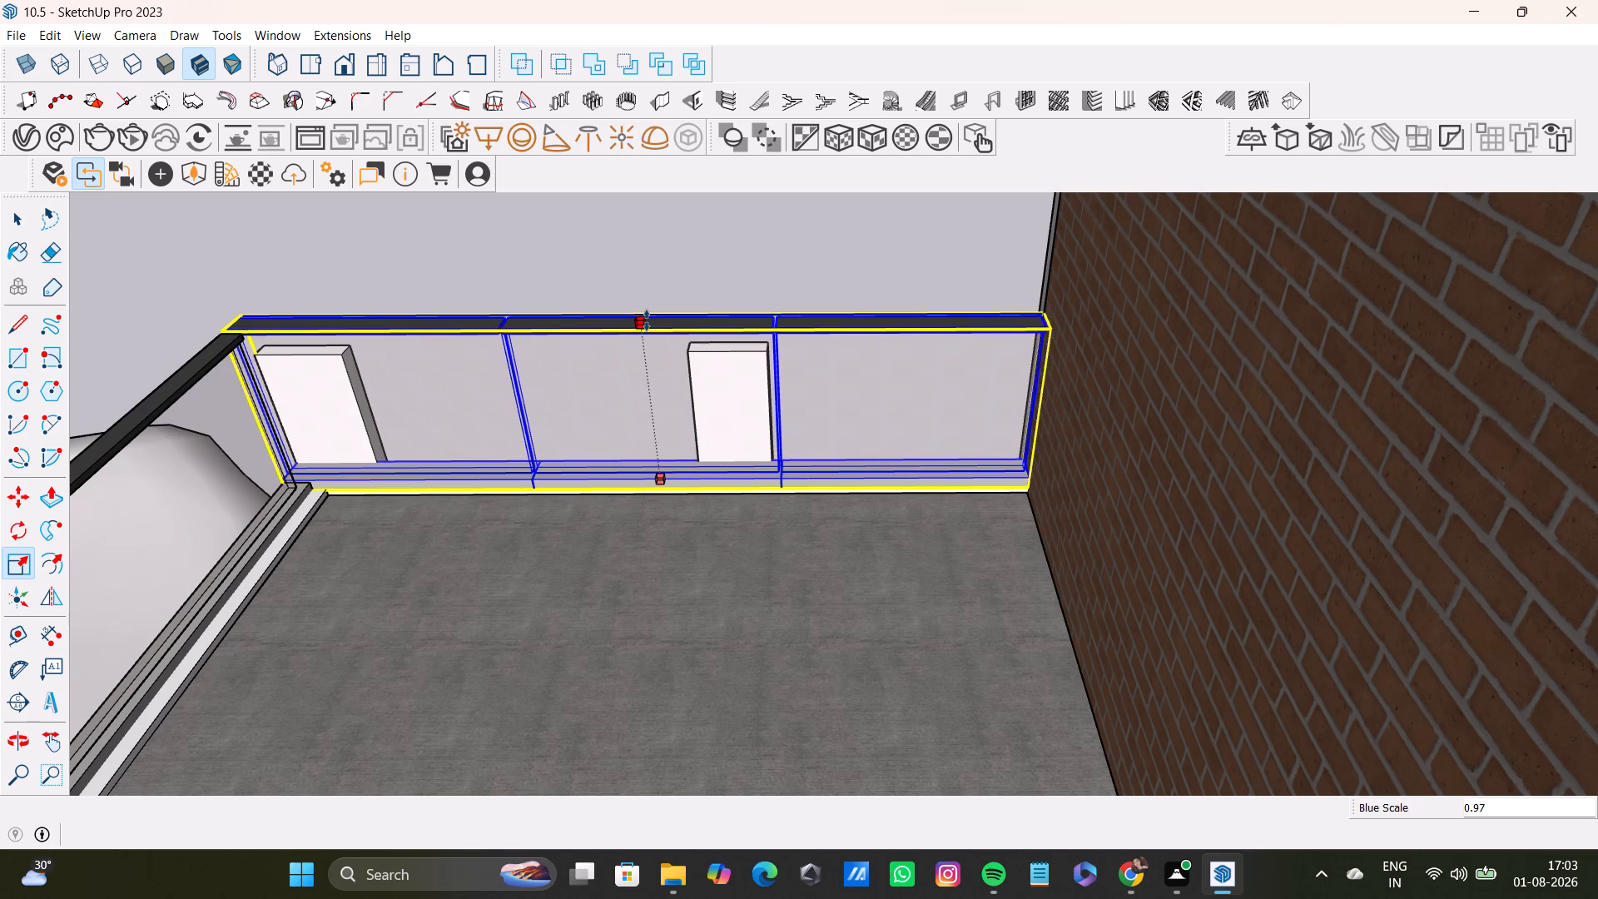
left_click(647, 320)
key("space")
left_click(590, 268)
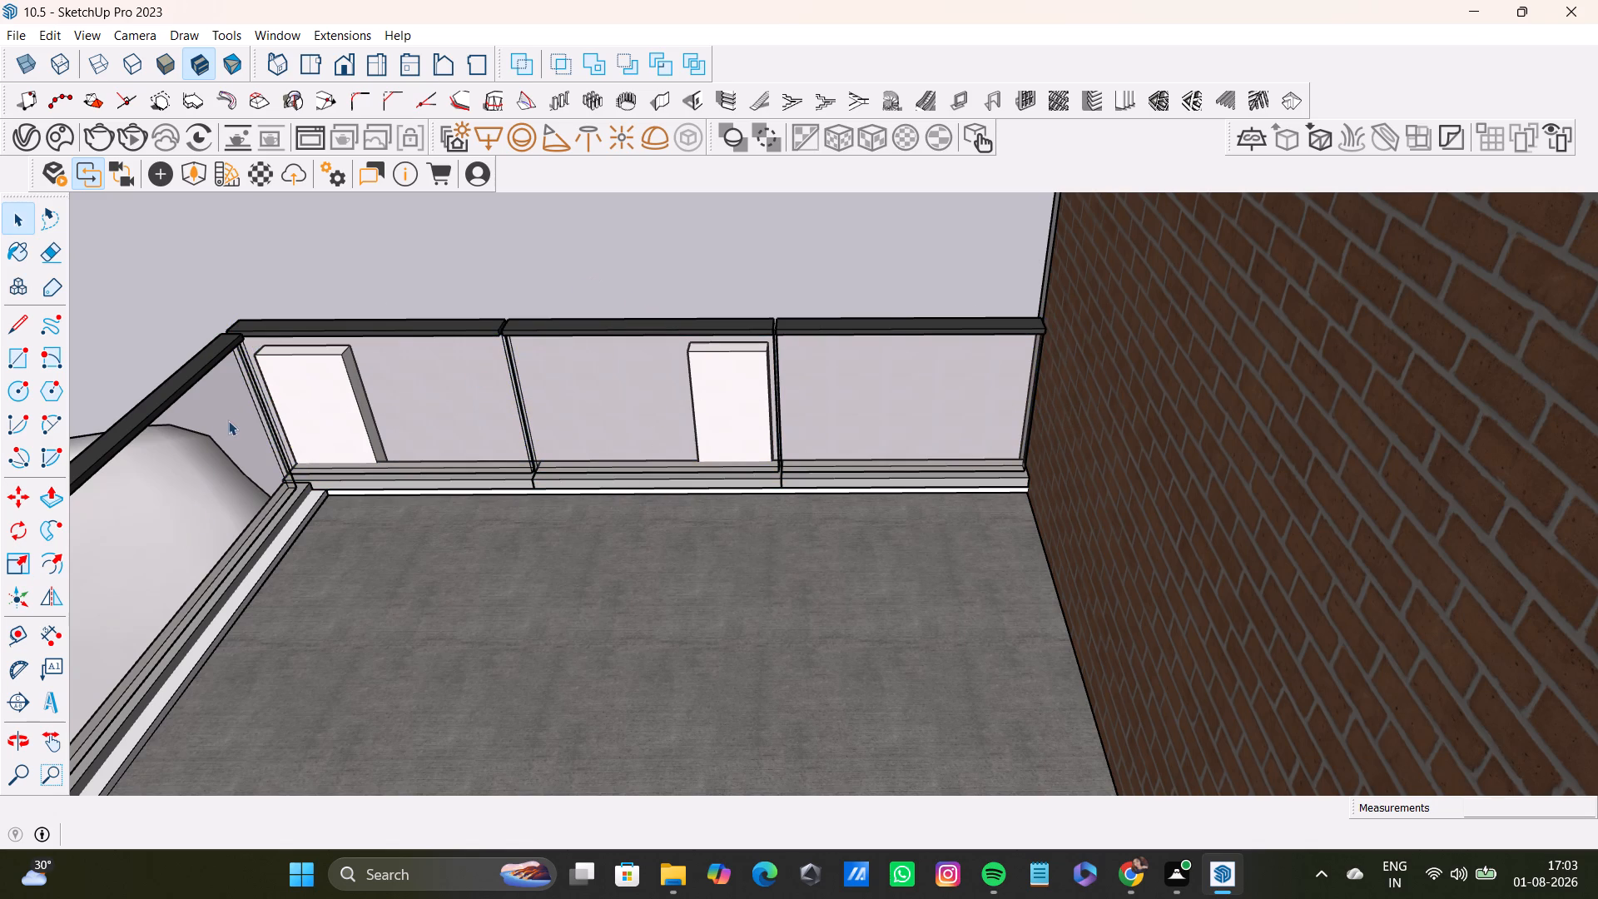
Inside the side railing's nested groups, scale the glass pane at the front corner by 1.02 along the red axis toward the front railing.
middle_click_drag(174, 440, 378, 446)
middle_click_drag(311, 545, 579, 490, "shift")
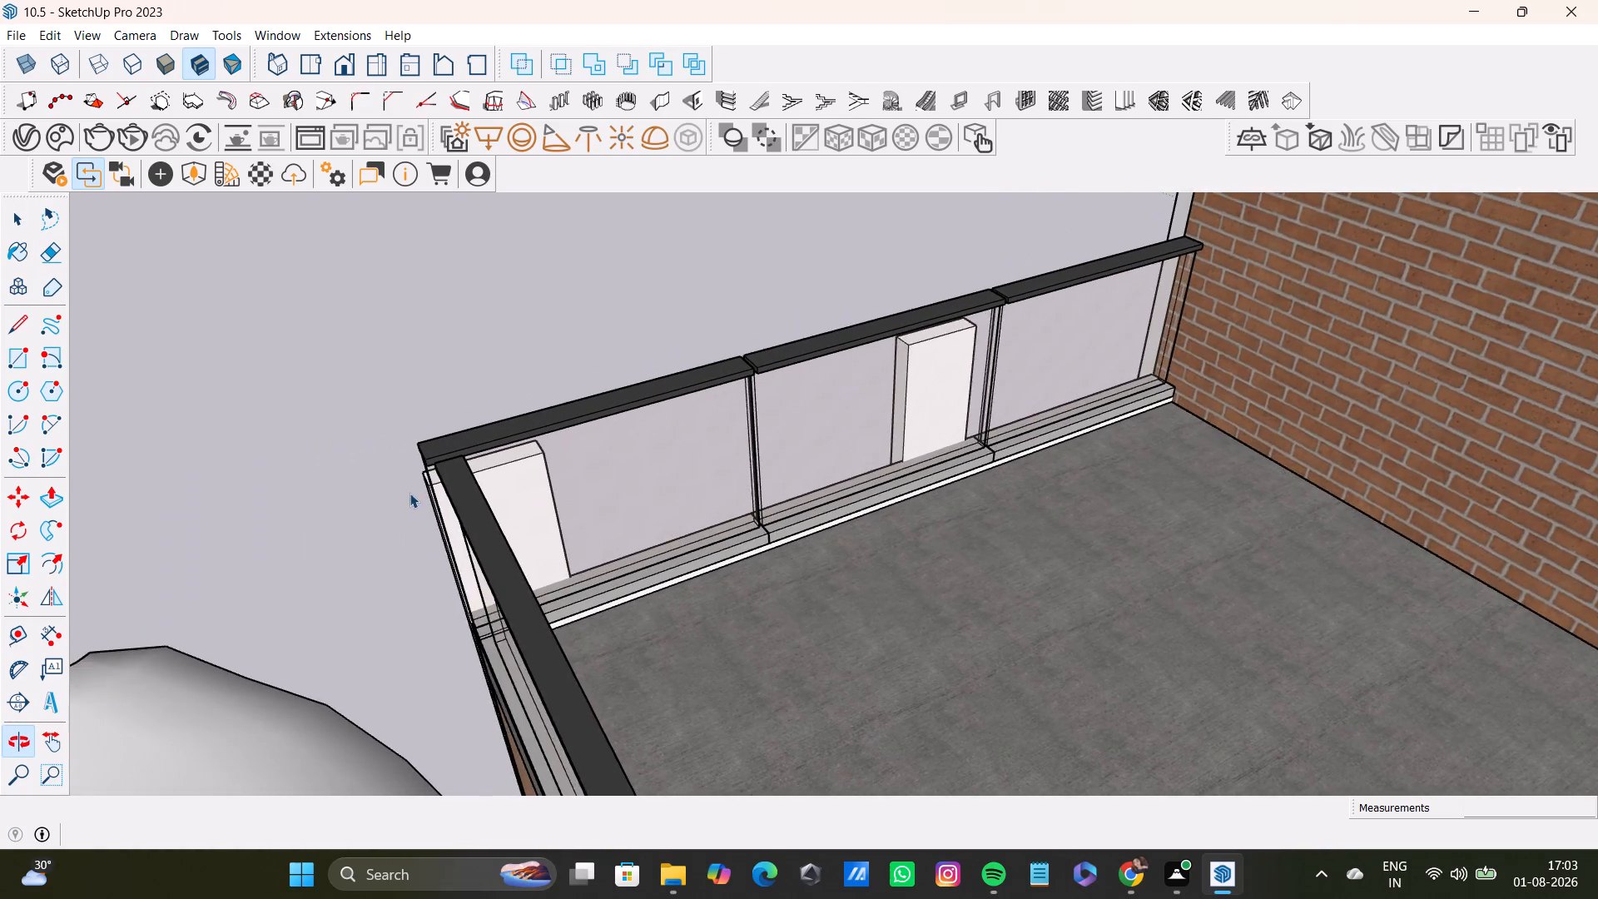
scroll(409, 491, "up", 5)
scroll(463, 482, "down", 5)
middle_click_drag(493, 503, 558, 504)
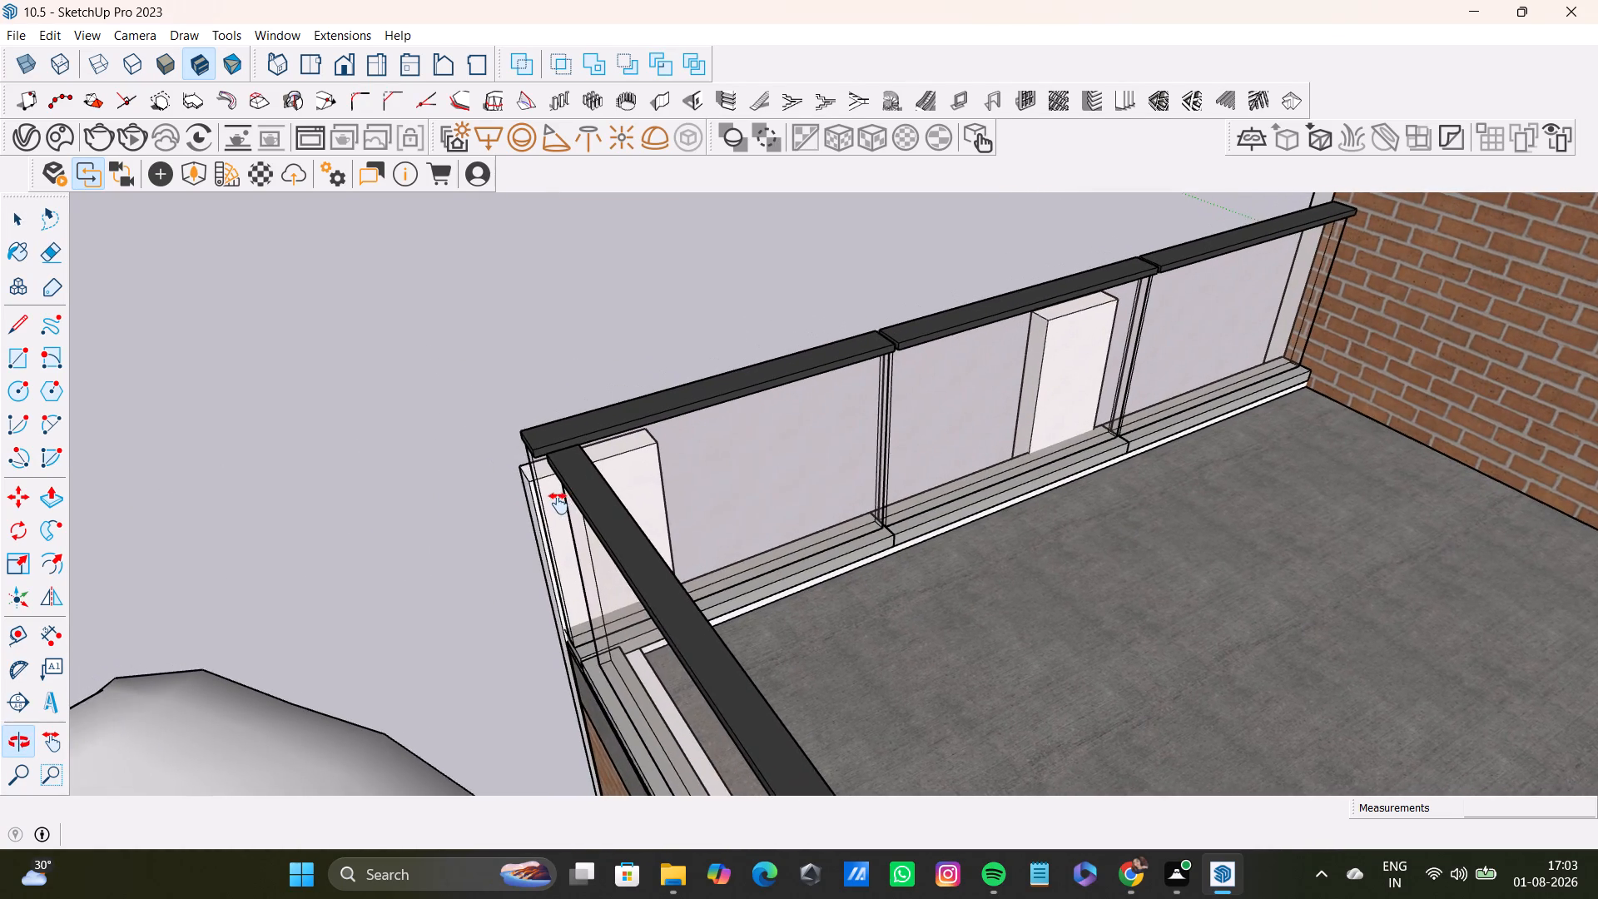
middle_click_drag(558, 504, 546, 512)
middle_click_drag(641, 540, 799, 410)
scroll(642, 416, "up", 1)
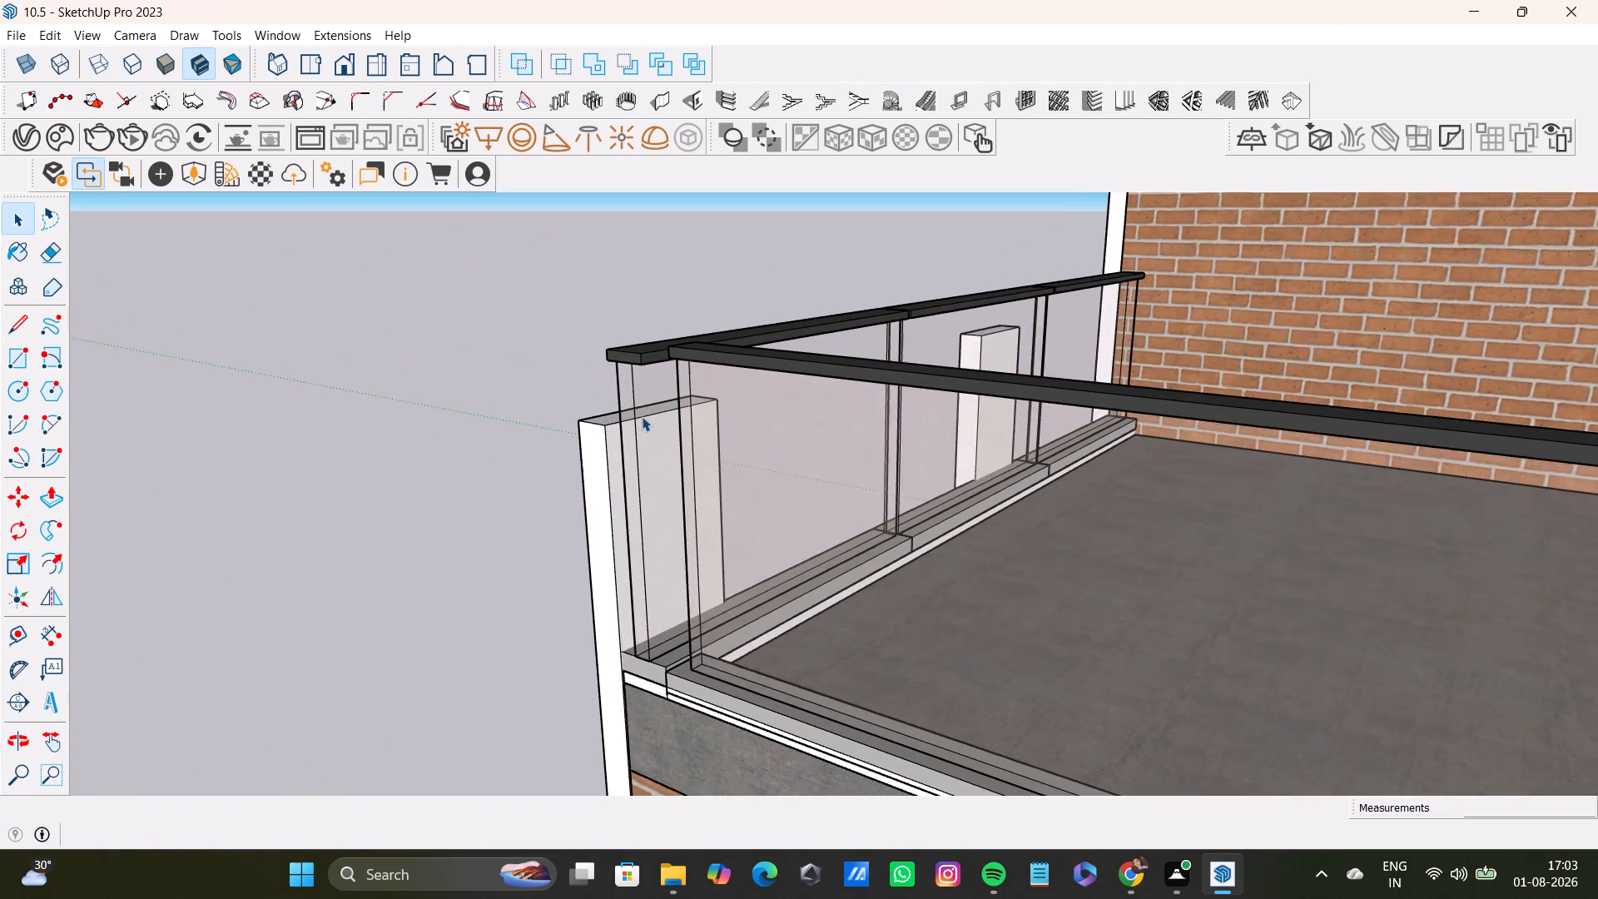
scroll(642, 416, "up", 2)
middle_click_drag(685, 415, 900, 525)
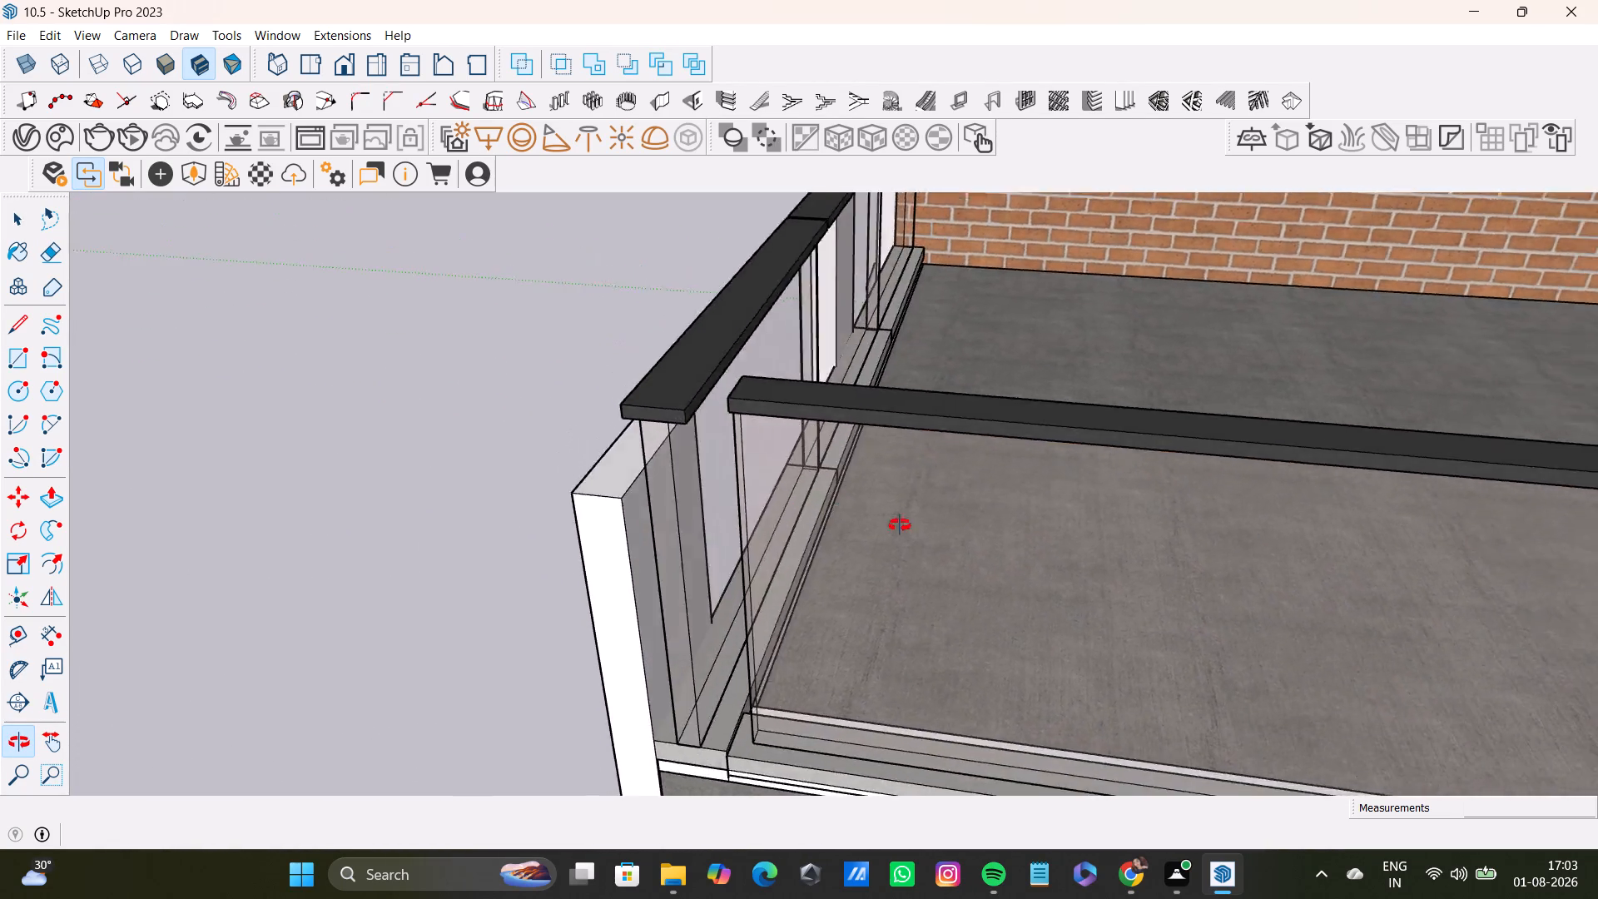
middle_click_drag(900, 525, 967, 449)
triple_click(796, 484)
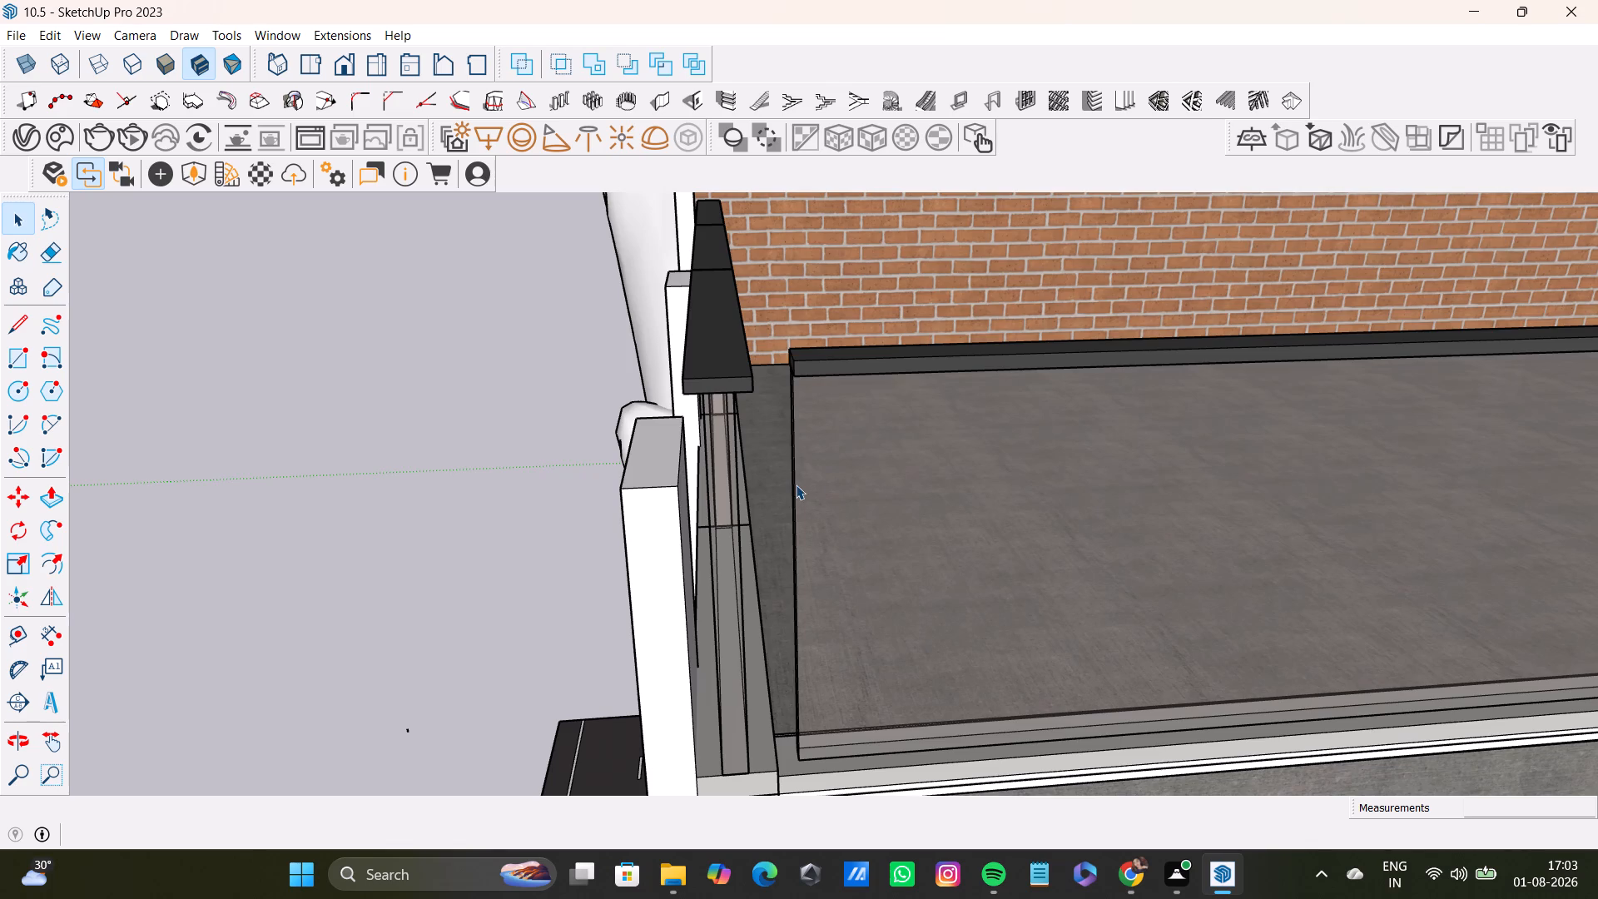
double_click(796, 484)
left_click(796, 484)
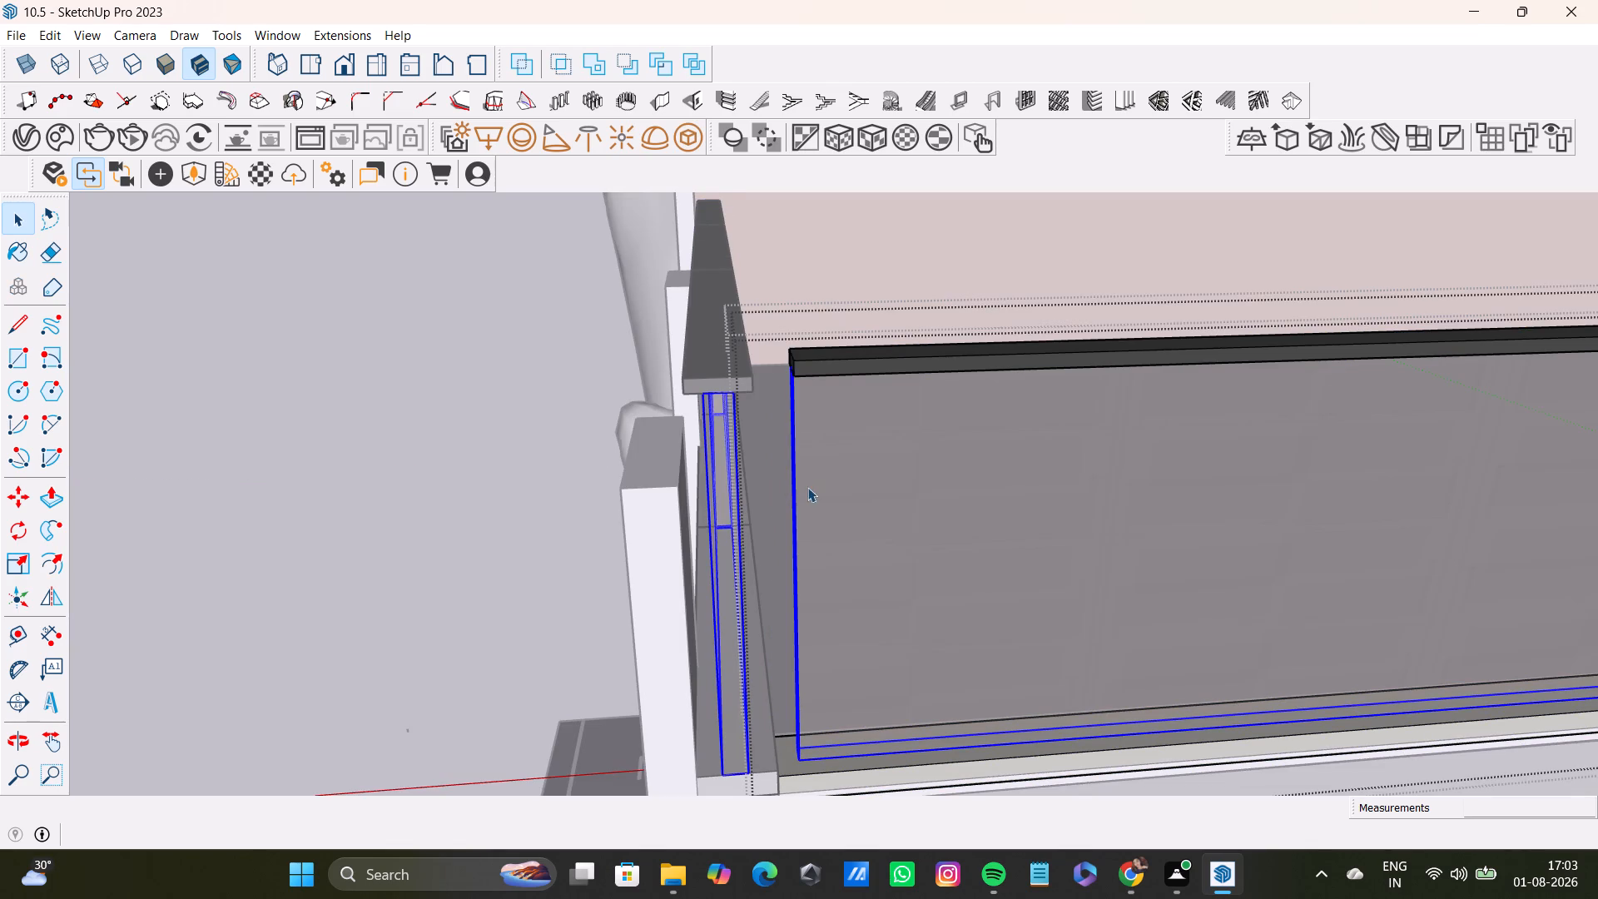
double_click(807, 487)
left_click(817, 489)
double_click(835, 493)
double_click(836, 492)
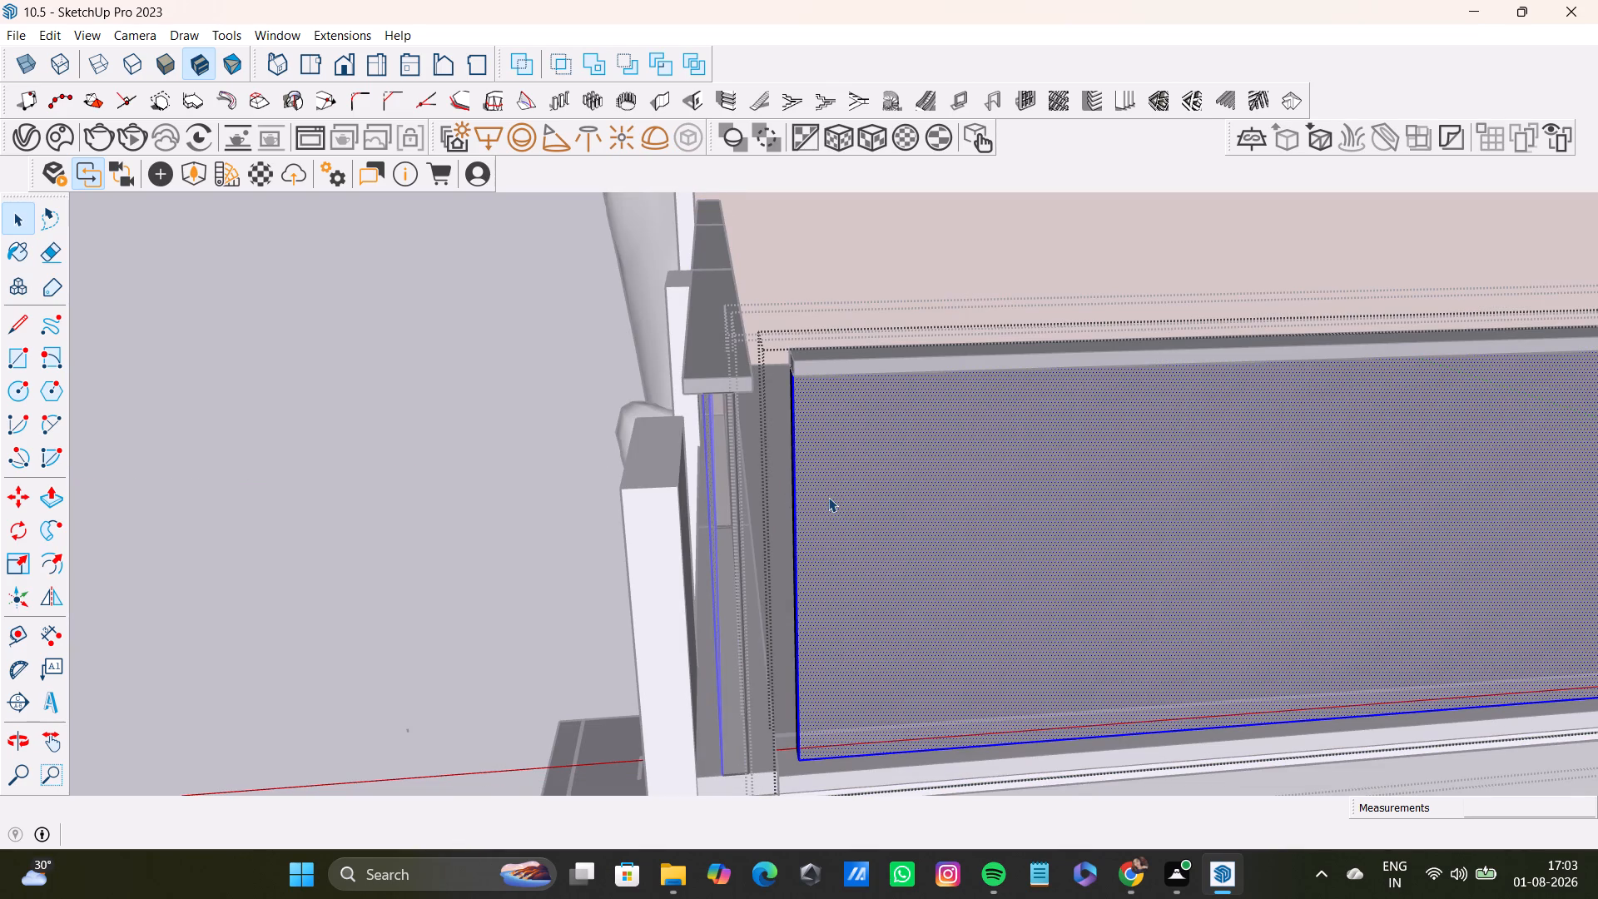
key("s")
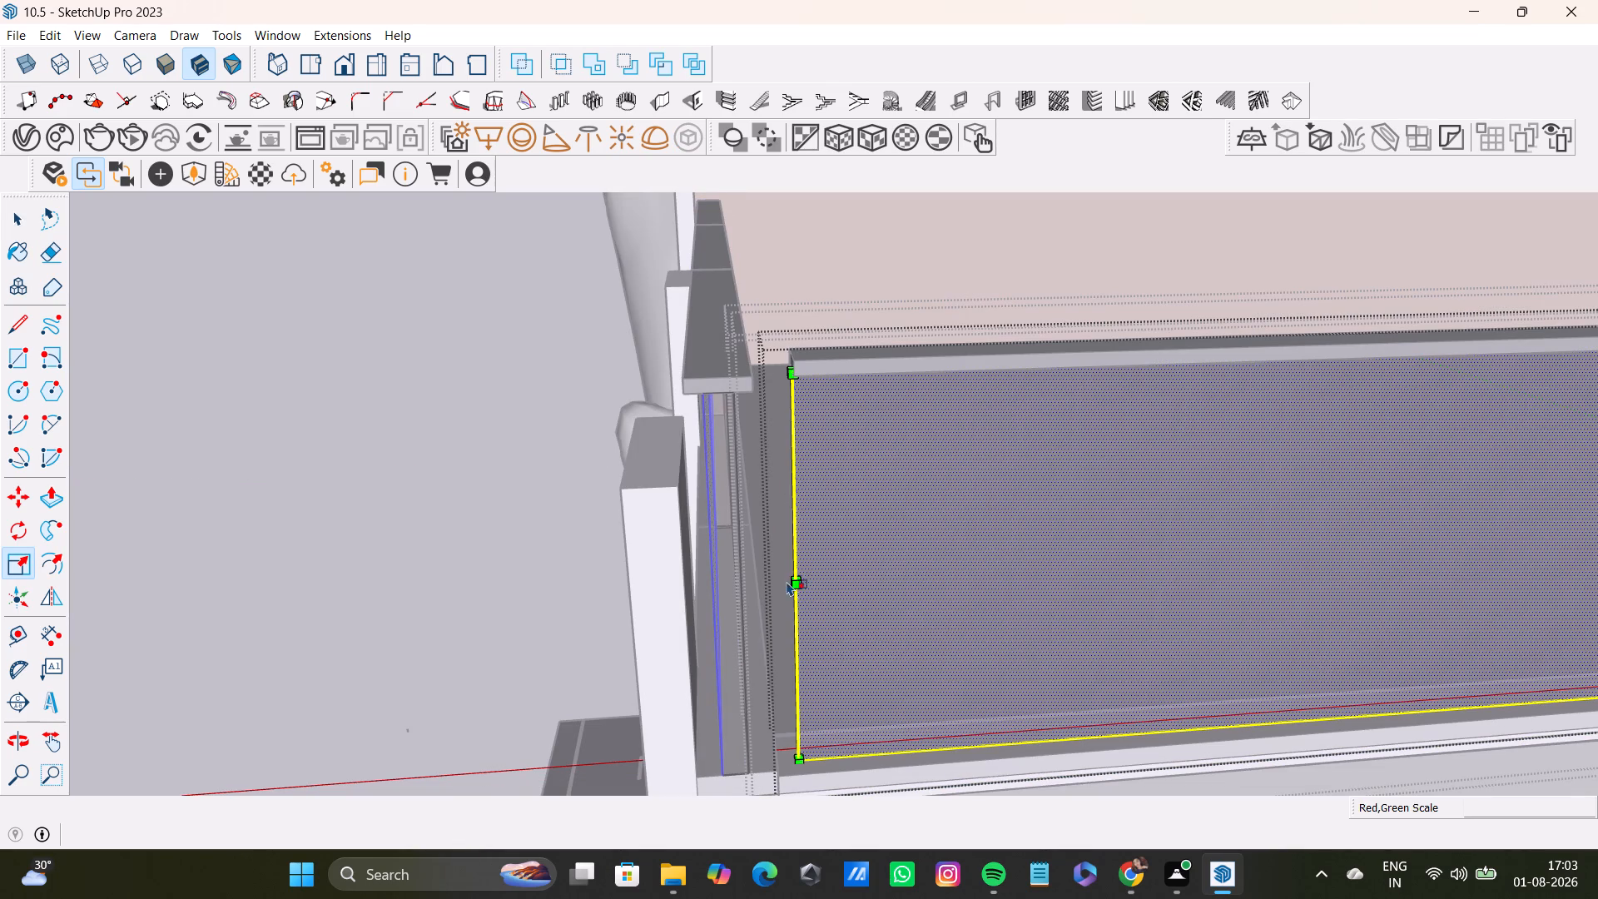
left_click(794, 581)
left_click(765, 581)
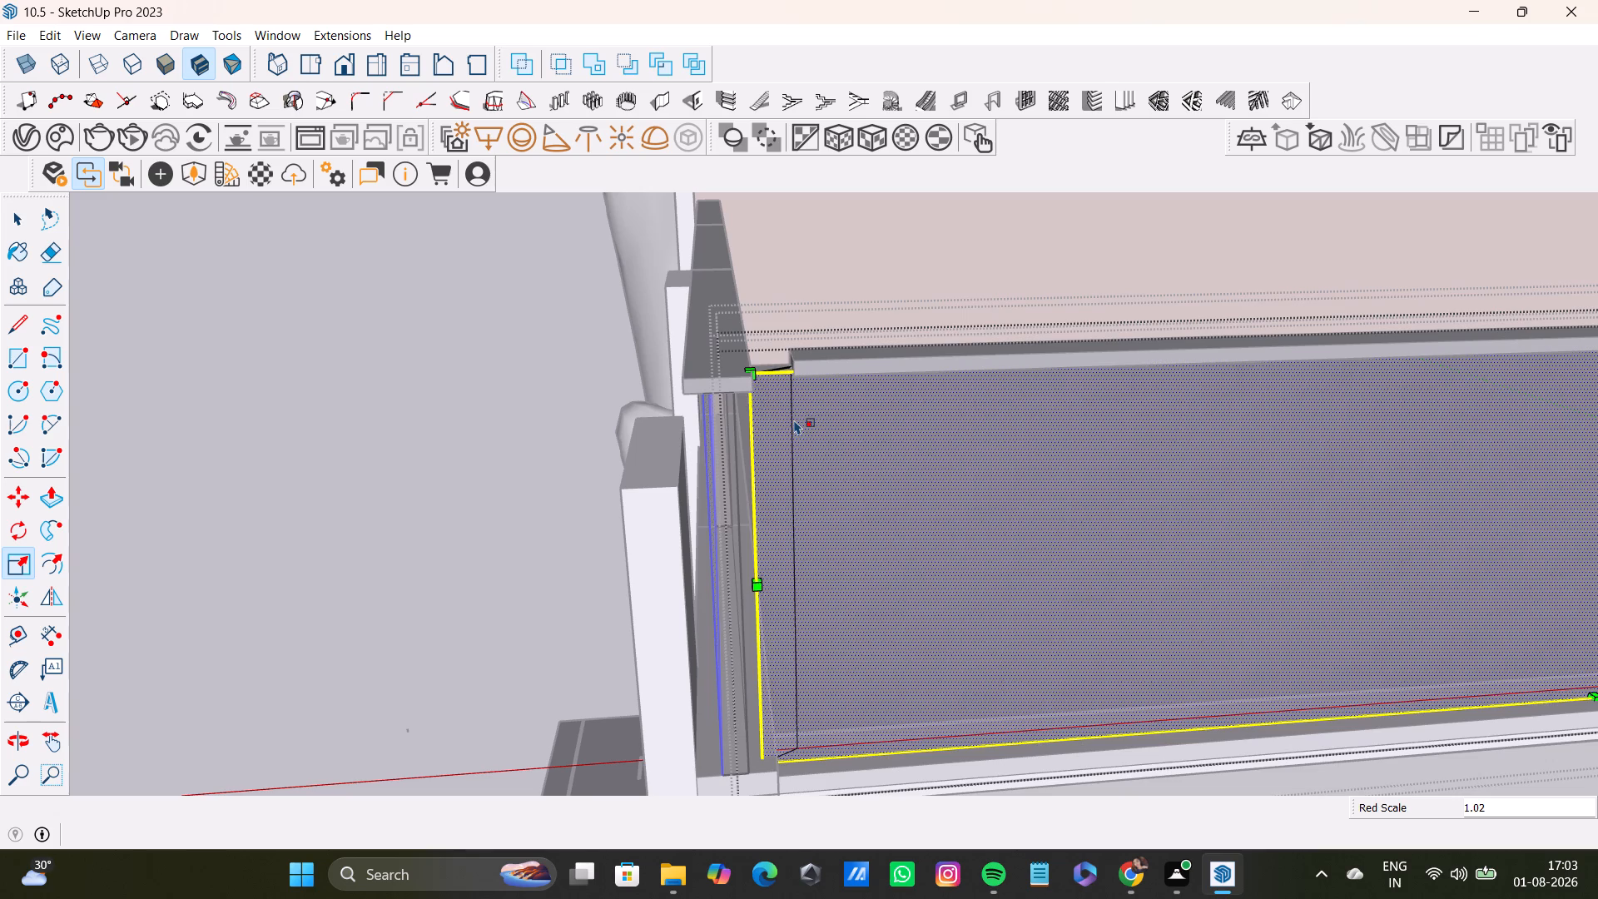
key("space")
left_click(468, 385)
middle_click_drag(935, 463, 938, 643)
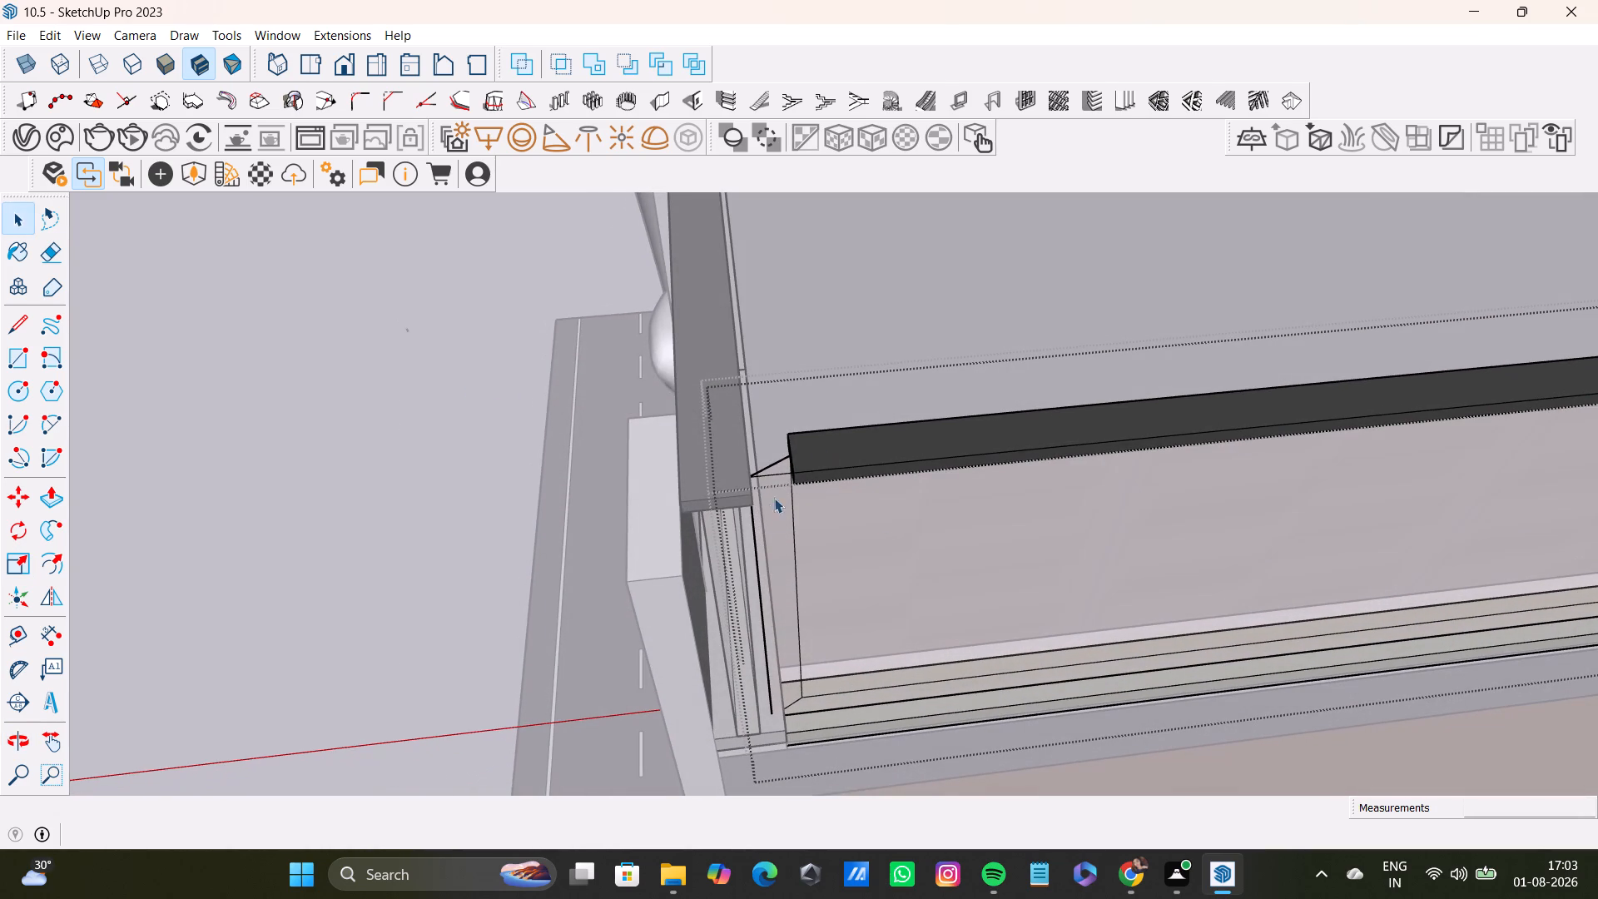
left_click(411, 420)
scroll(497, 481, "down", 12)
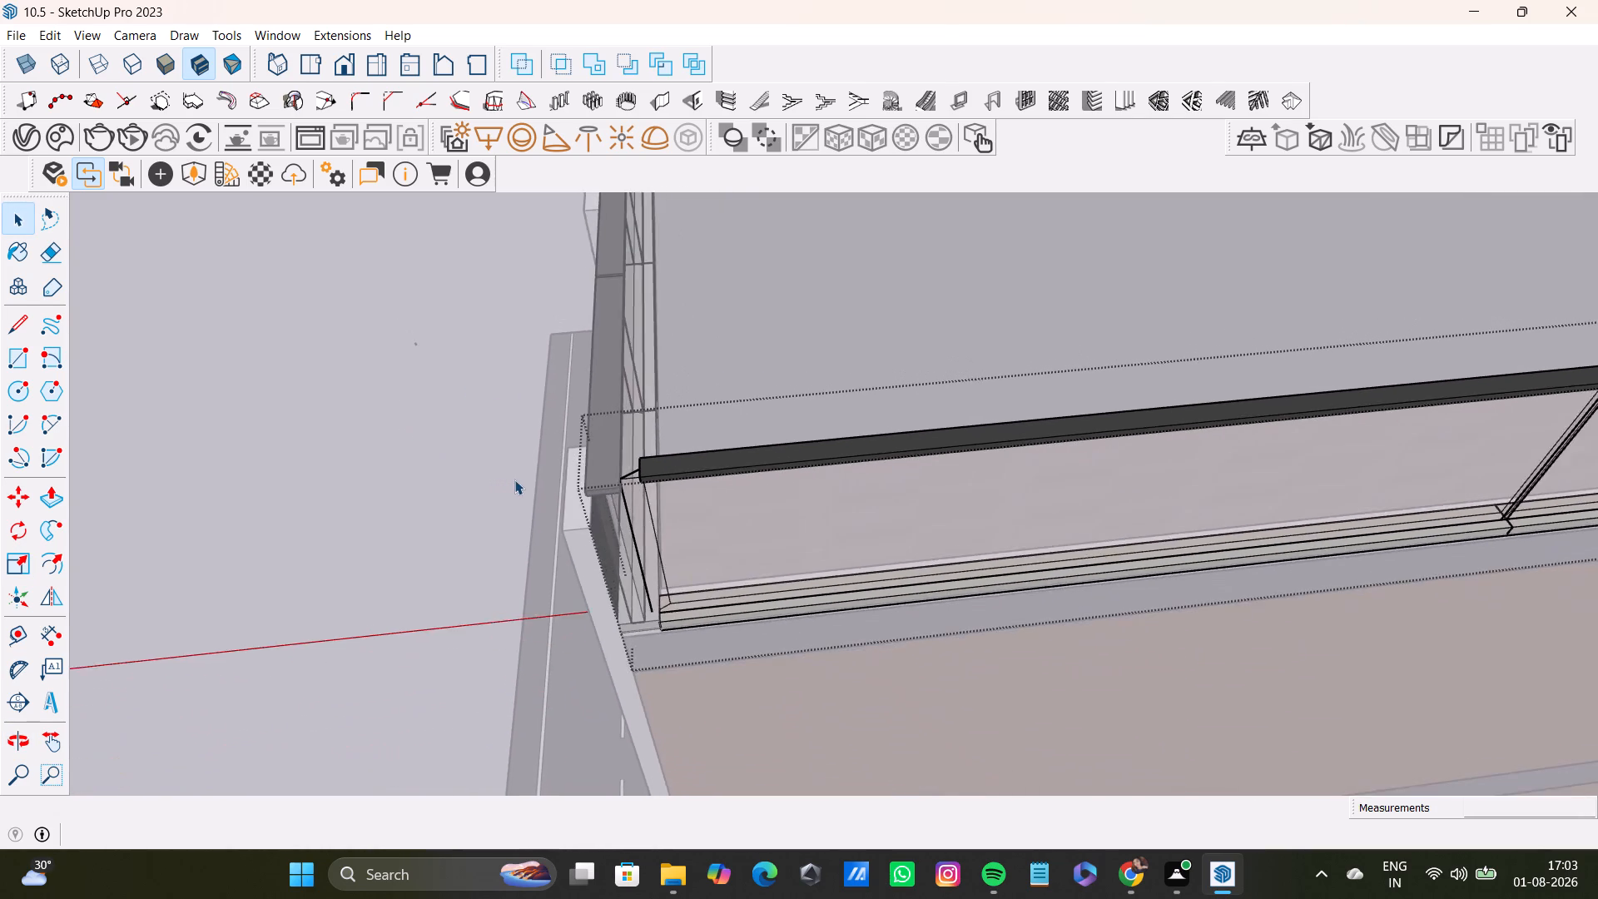
scroll(514, 479, "down", 15)
left_click(1114, 504)
Raise the top face of the shorter inner stone column in front of the terrace to the front railing's handrail level using Push/Pull.
middle_click_drag(375, 680, 976, 398)
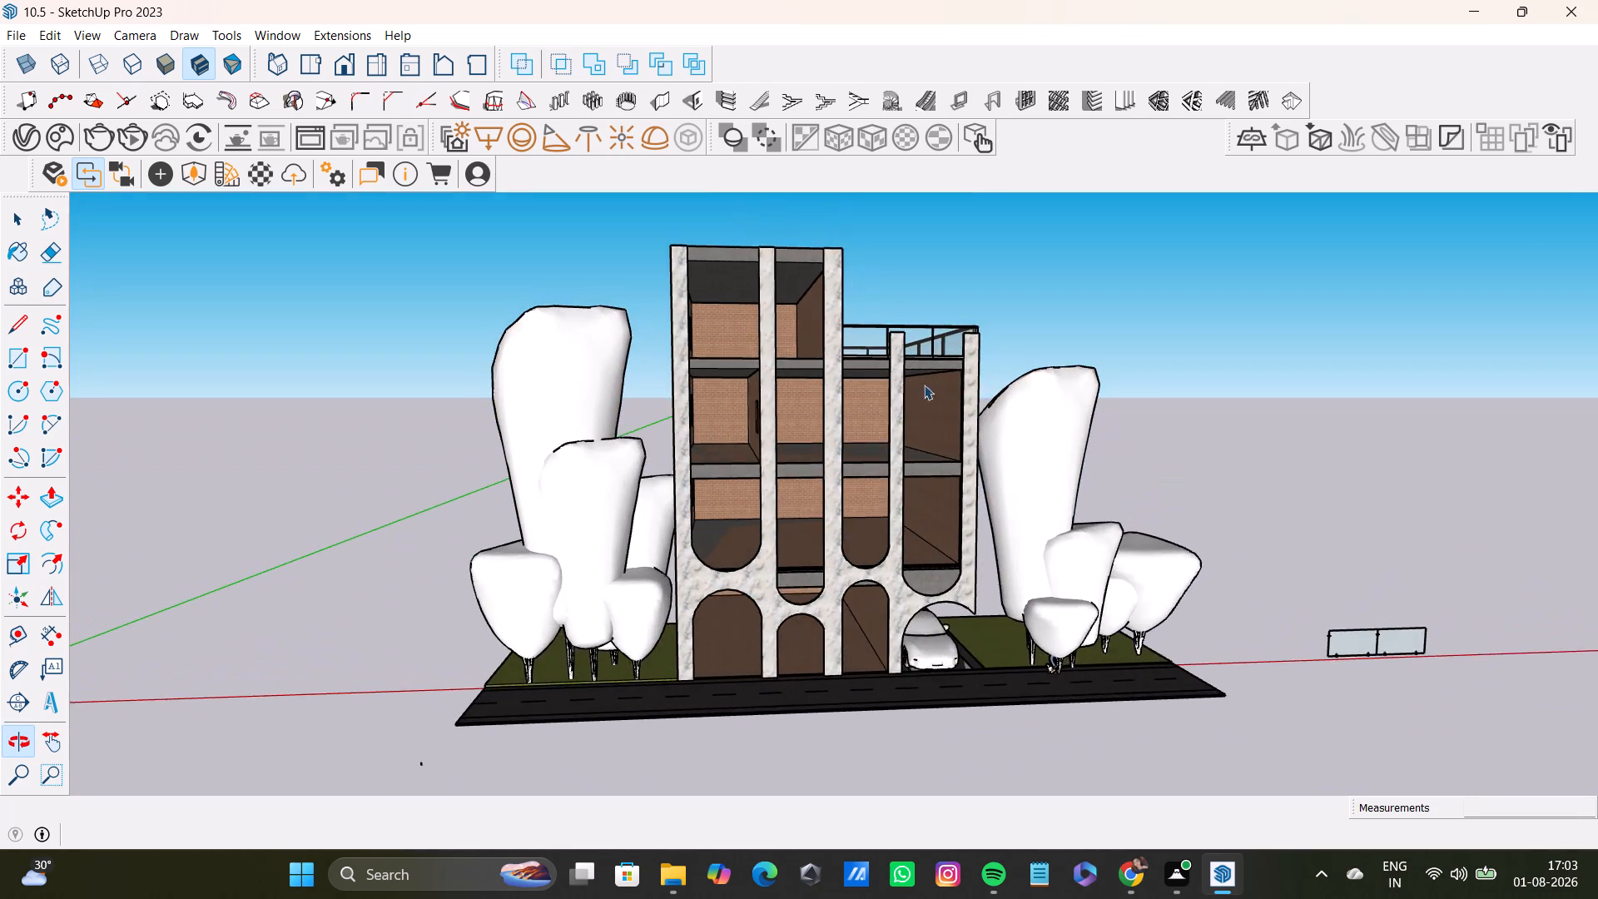
scroll(867, 365, "up", 3)
scroll(752, 363, "up", 3)
middle_click_drag(967, 393, 968, 402, "shift")
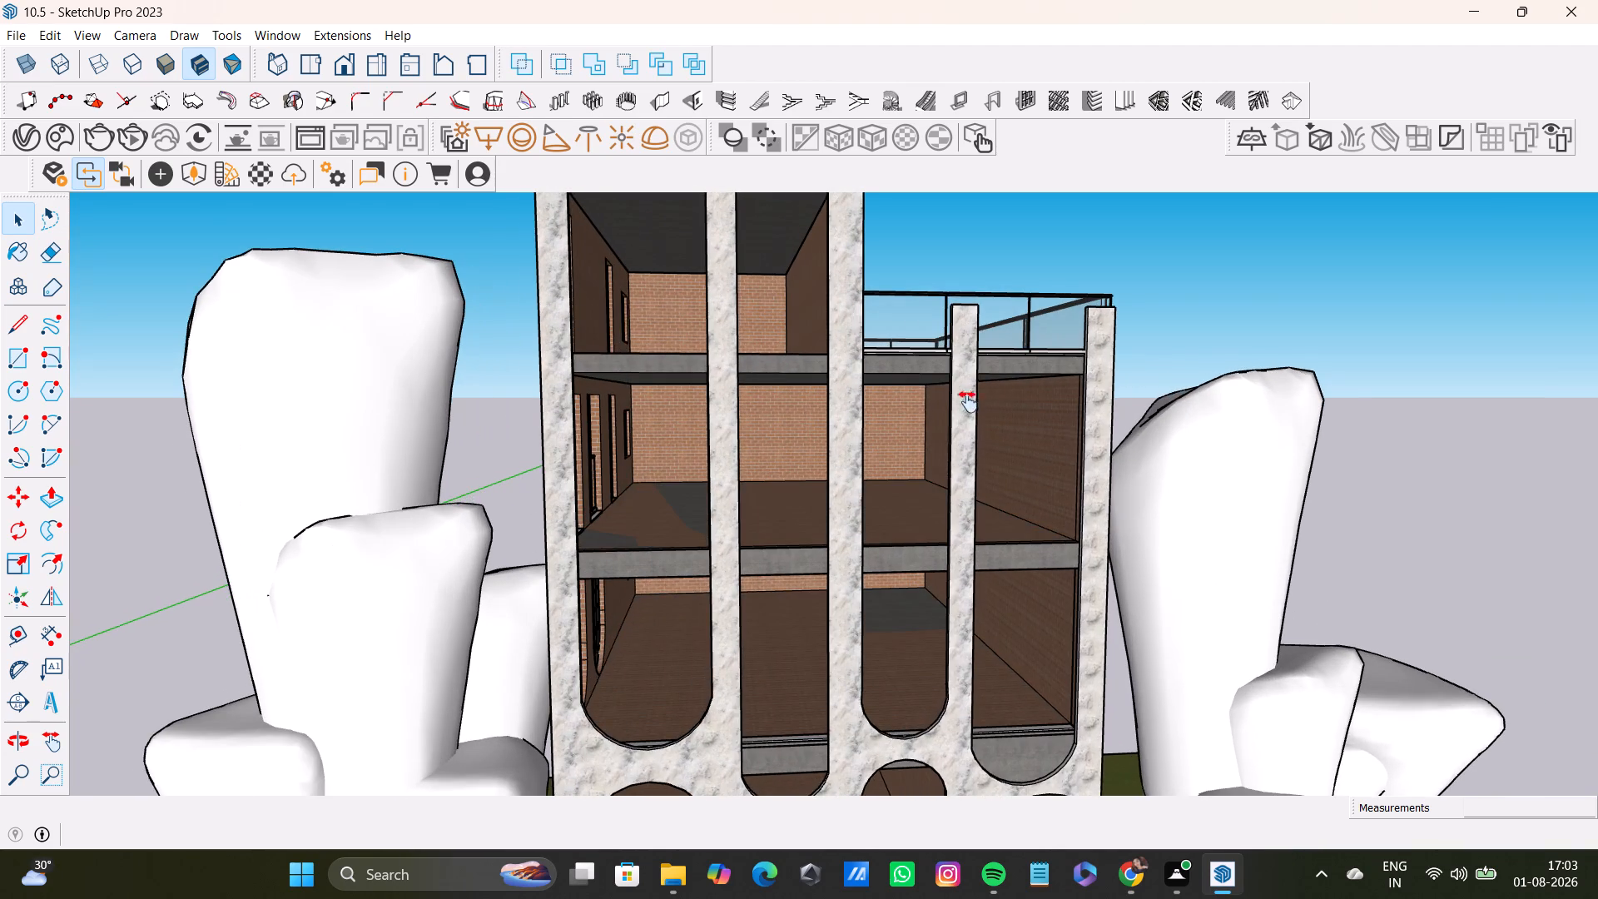
middle_click_drag(968, 402, 895, 473, "shift")
scroll(919, 425, "up", 3)
middle_click_drag(929, 422, 866, 547)
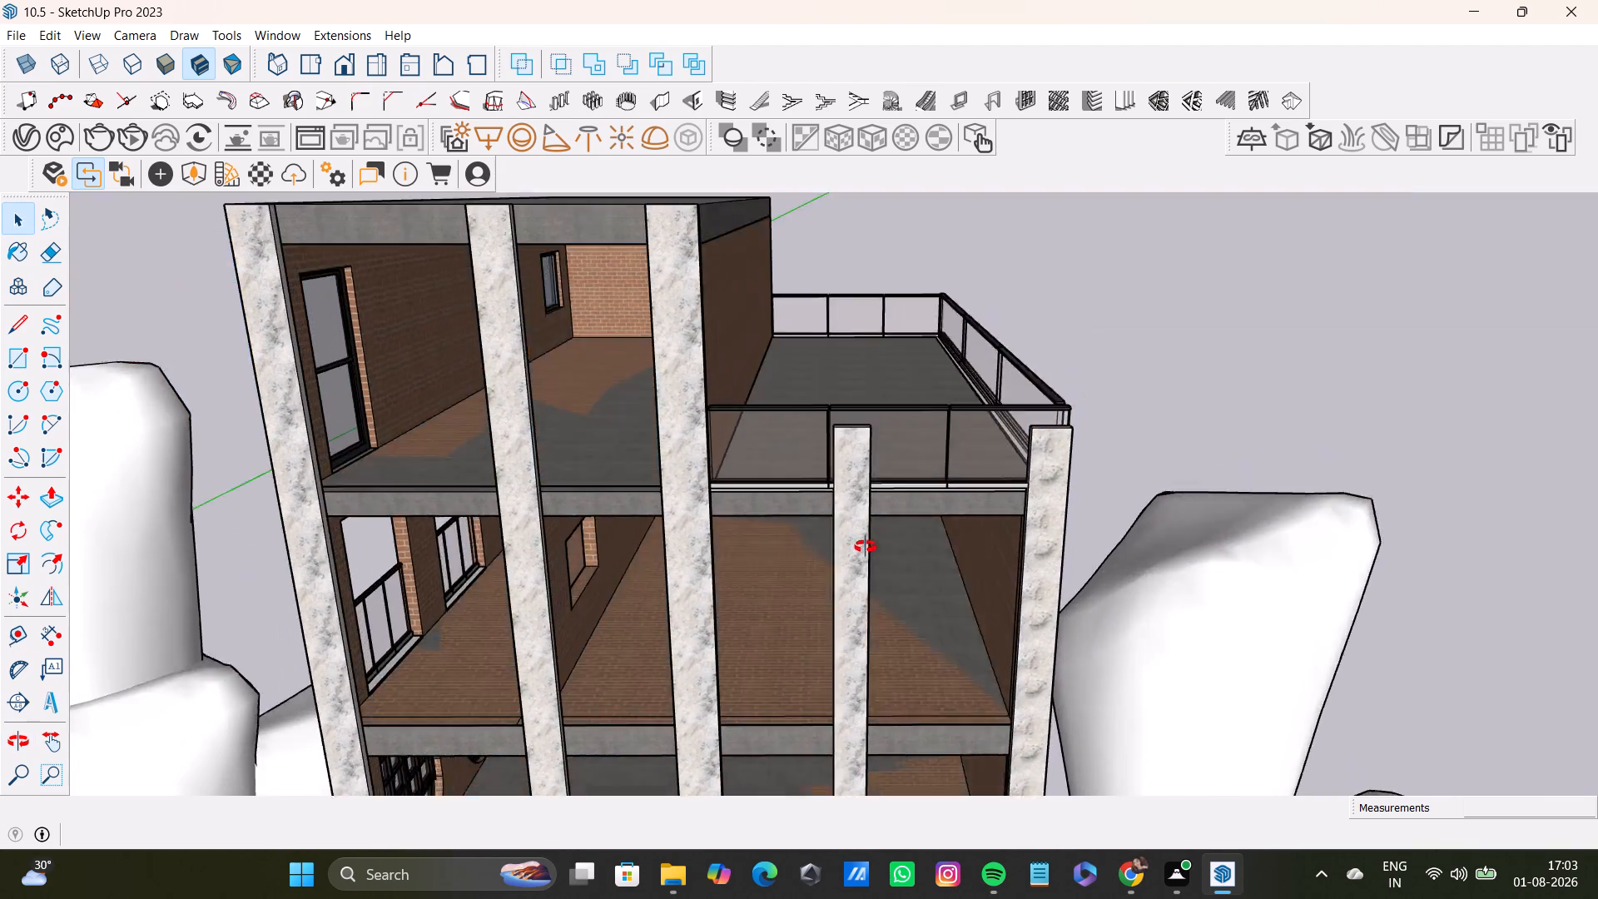
middle_click_drag(866, 547, 859, 584)
scroll(831, 505, "up", 7)
middle_click_drag(833, 502, 817, 564)
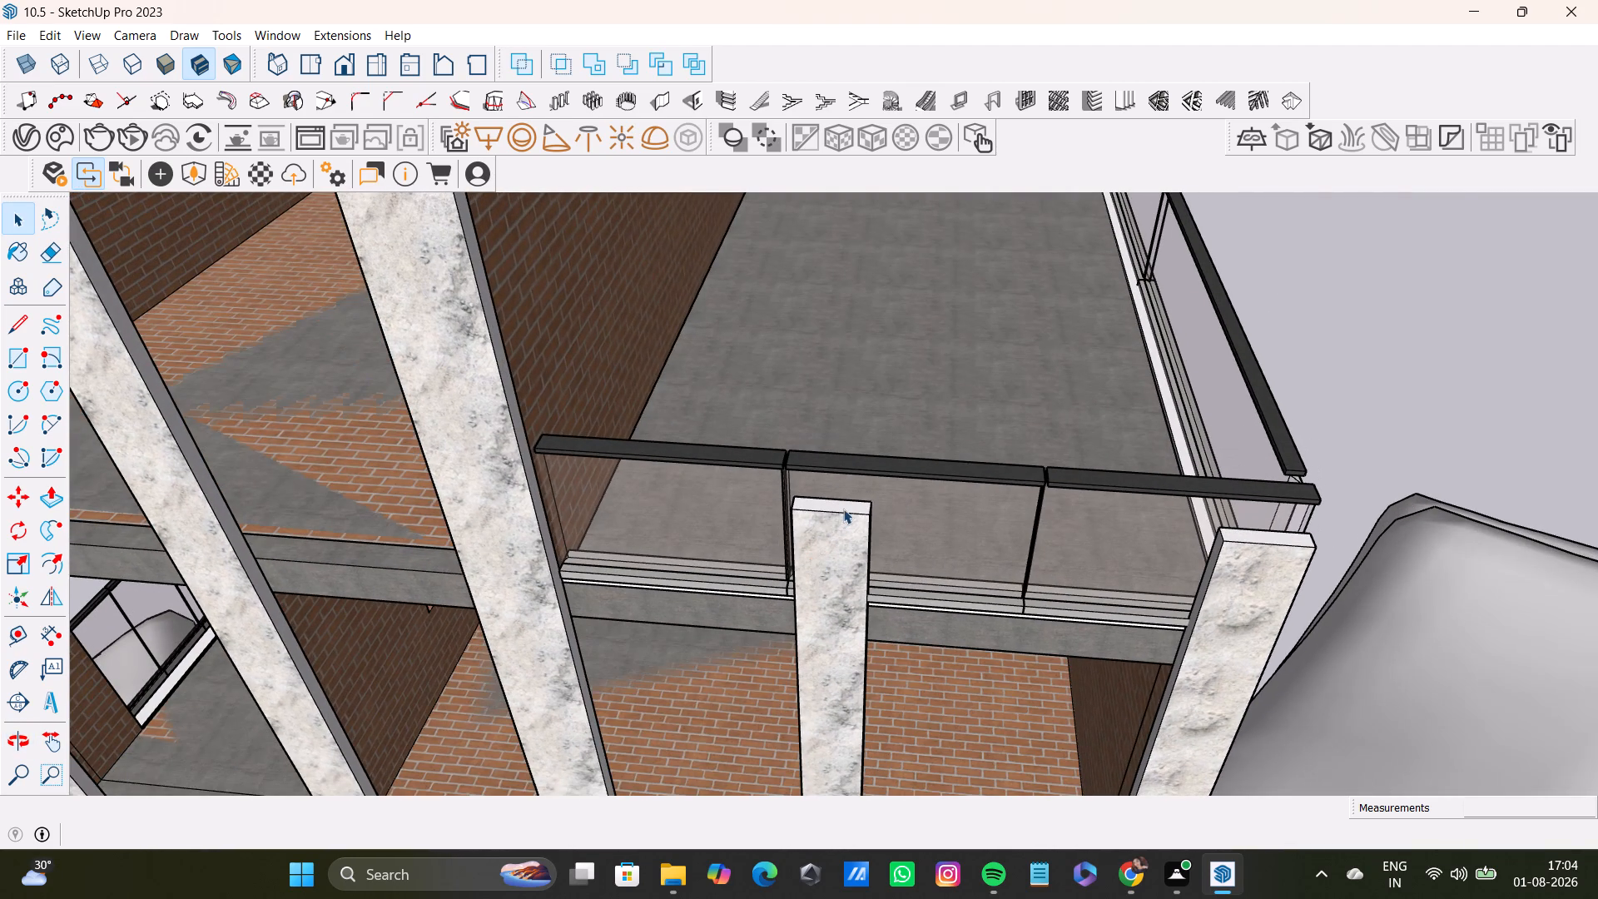
triple_click(844, 509)
double_click(844, 509)
left_click(844, 500)
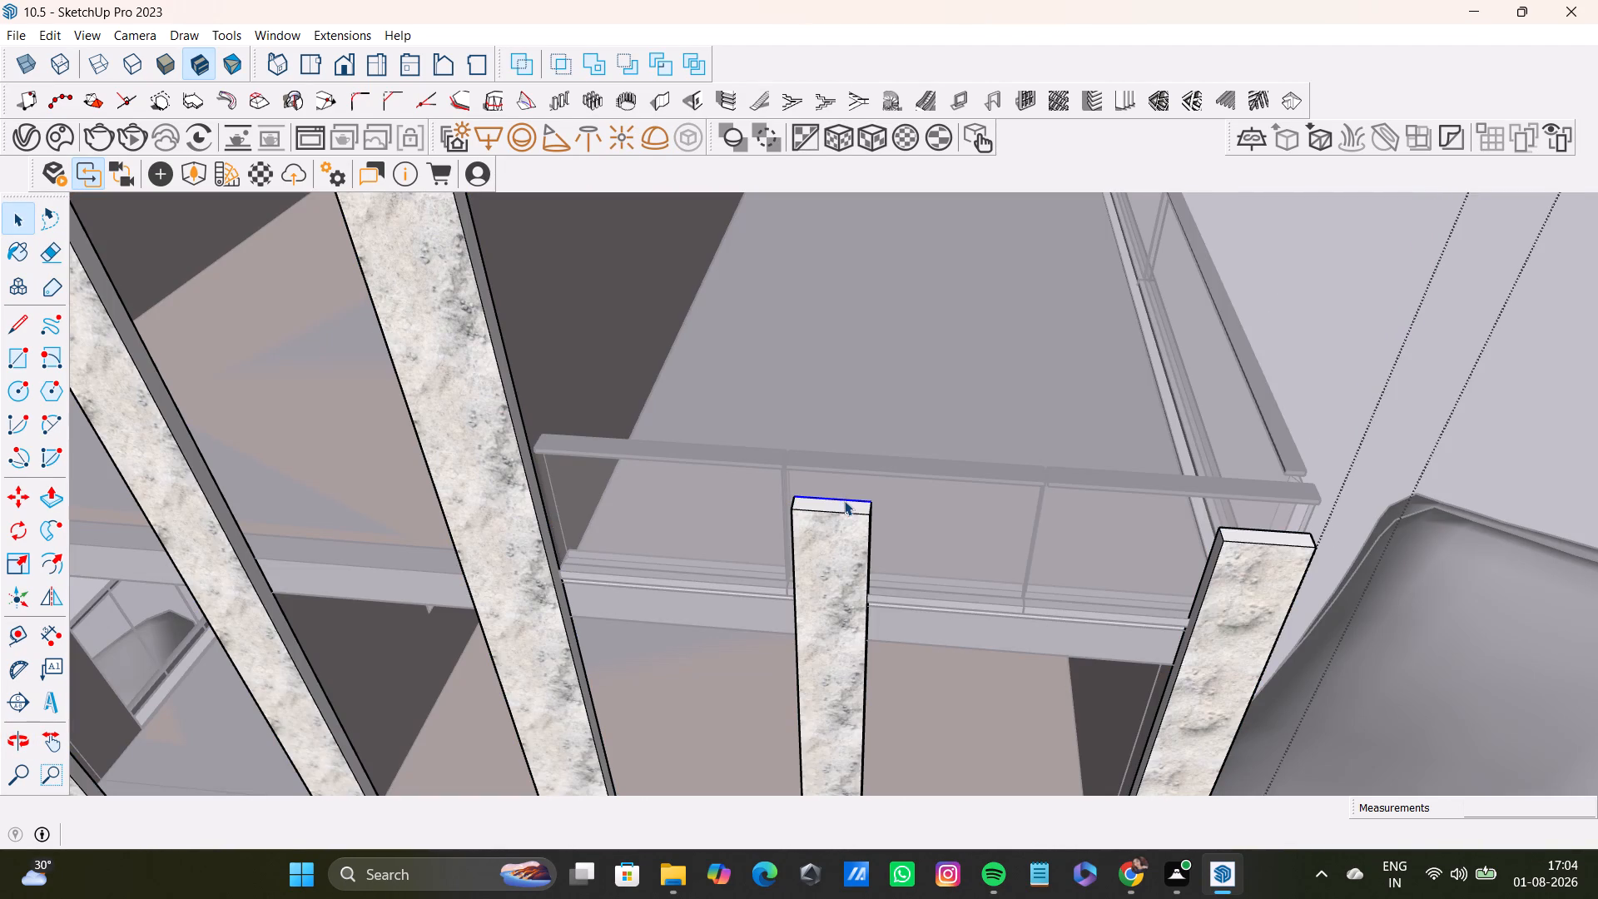
left_click(846, 507)
key("p")
left_click(852, 500)
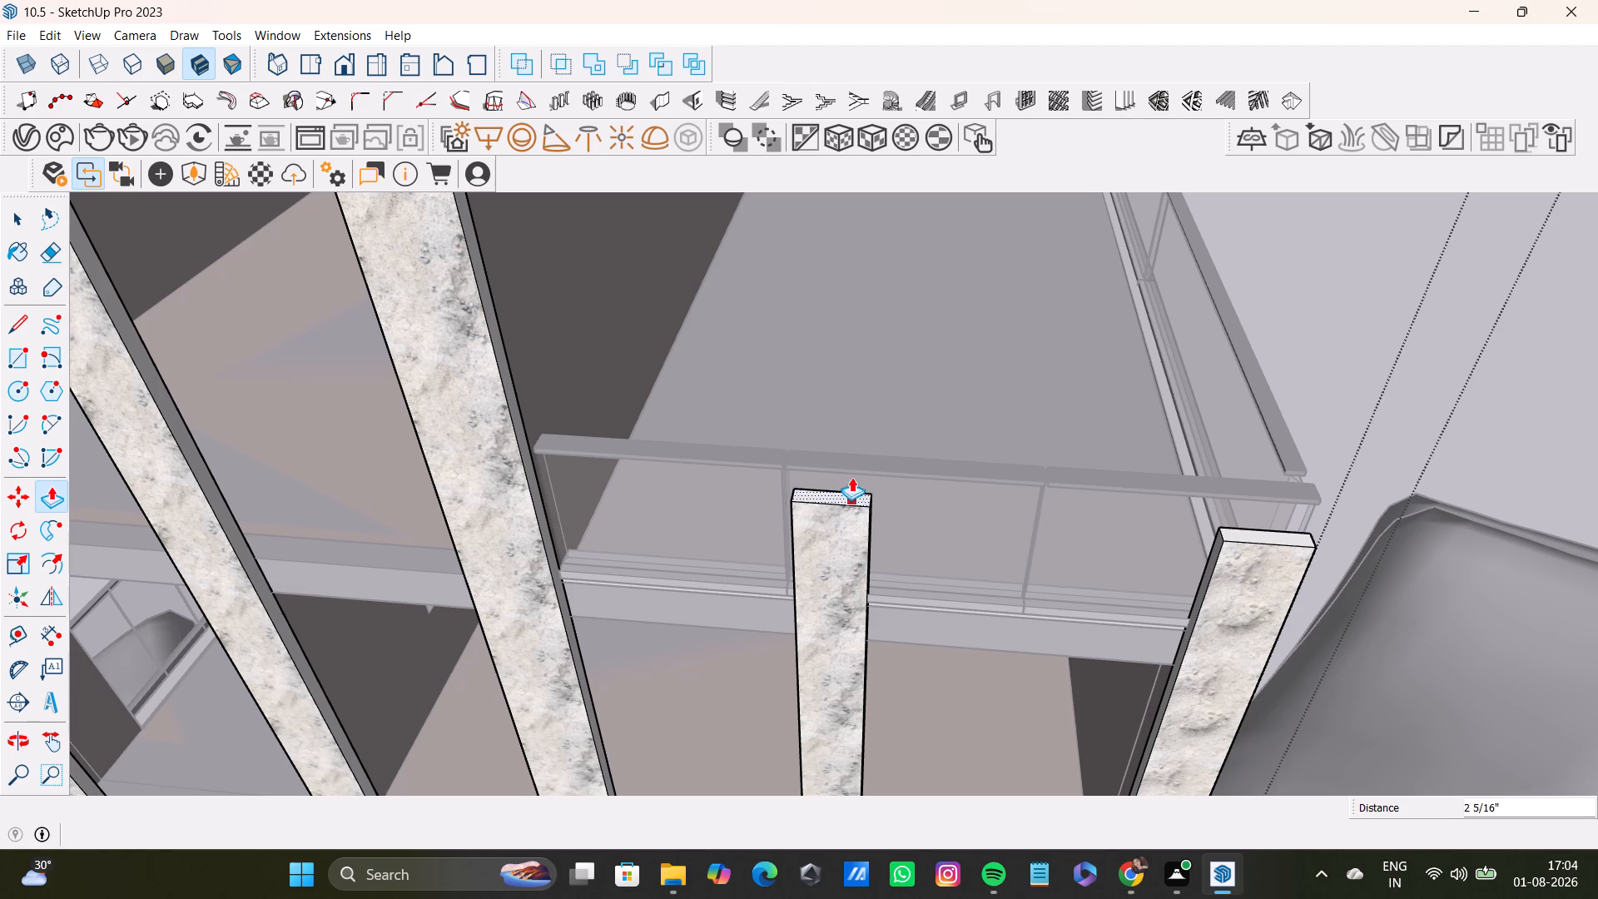
left_click(850, 459)
key("space")
Raise the top face of the stone column at the terrace's front corner to the handrail level with Push/Pull, then exit the group.
middle_click_drag(1284, 575, 1125, 603, "shift")
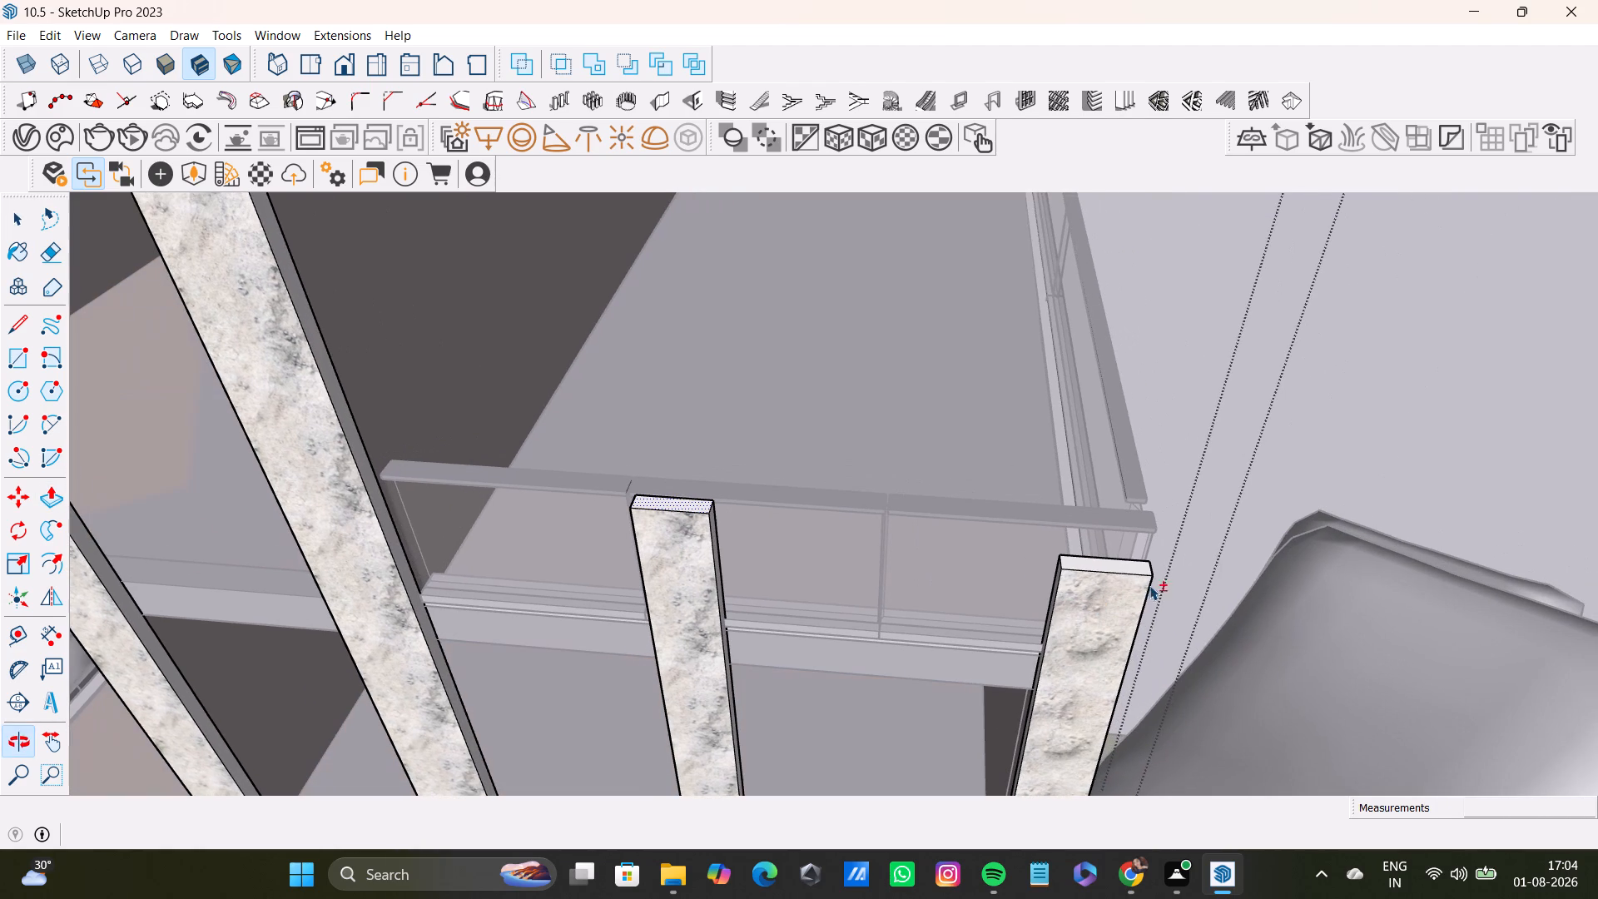
left_click(1130, 574)
left_click(1130, 571)
double_click(1130, 570)
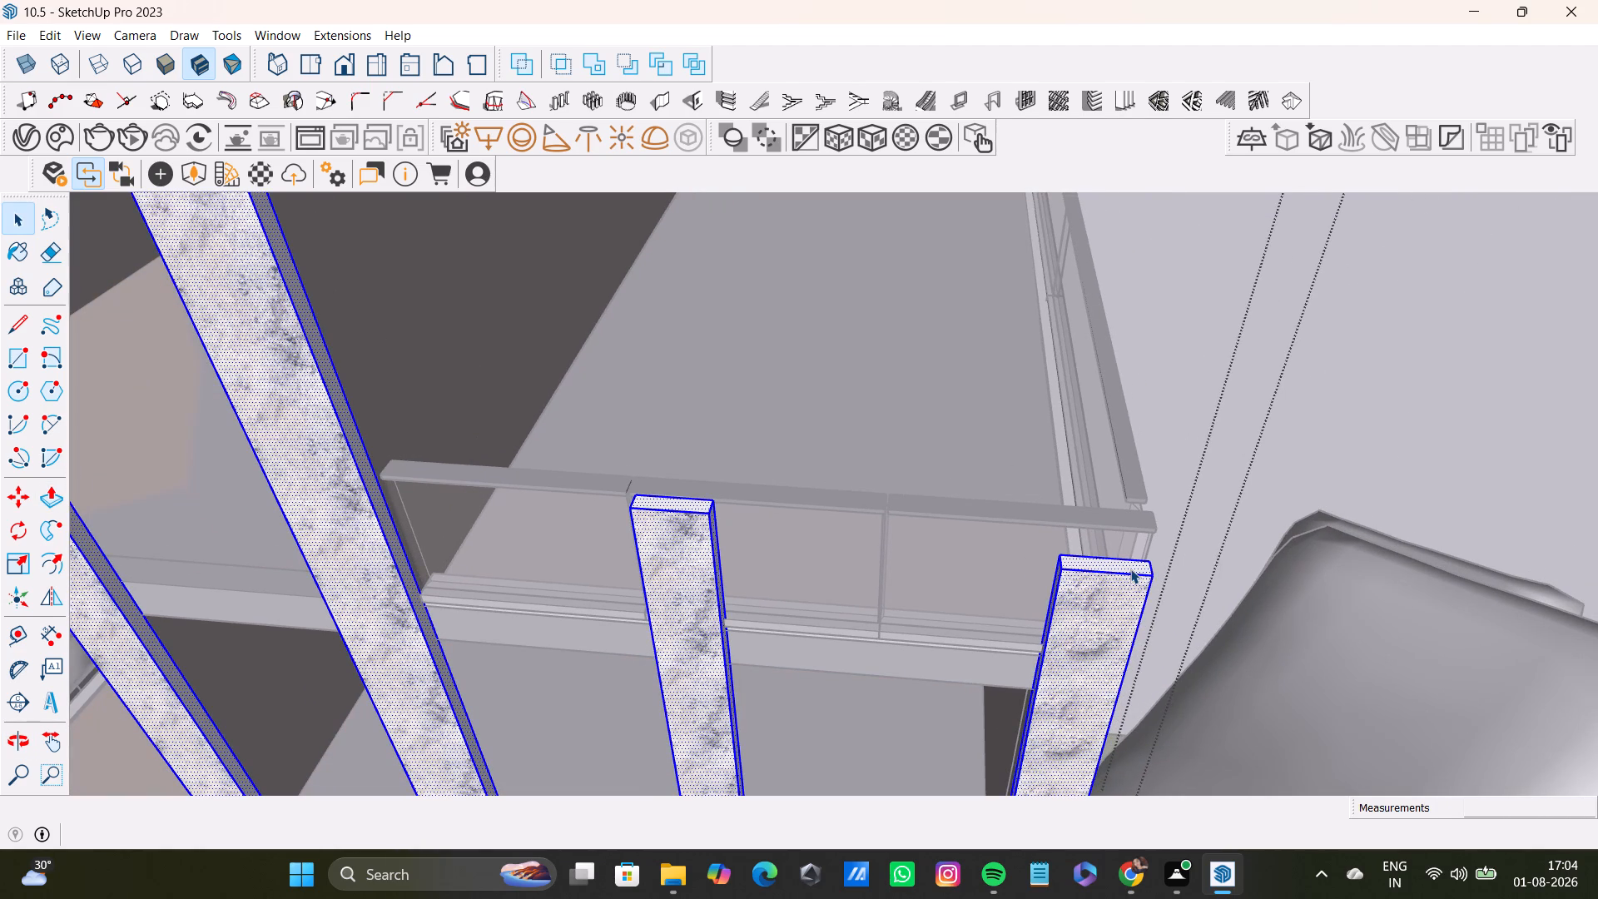
double_click(1130, 569)
key("p")
left_click(1132, 564)
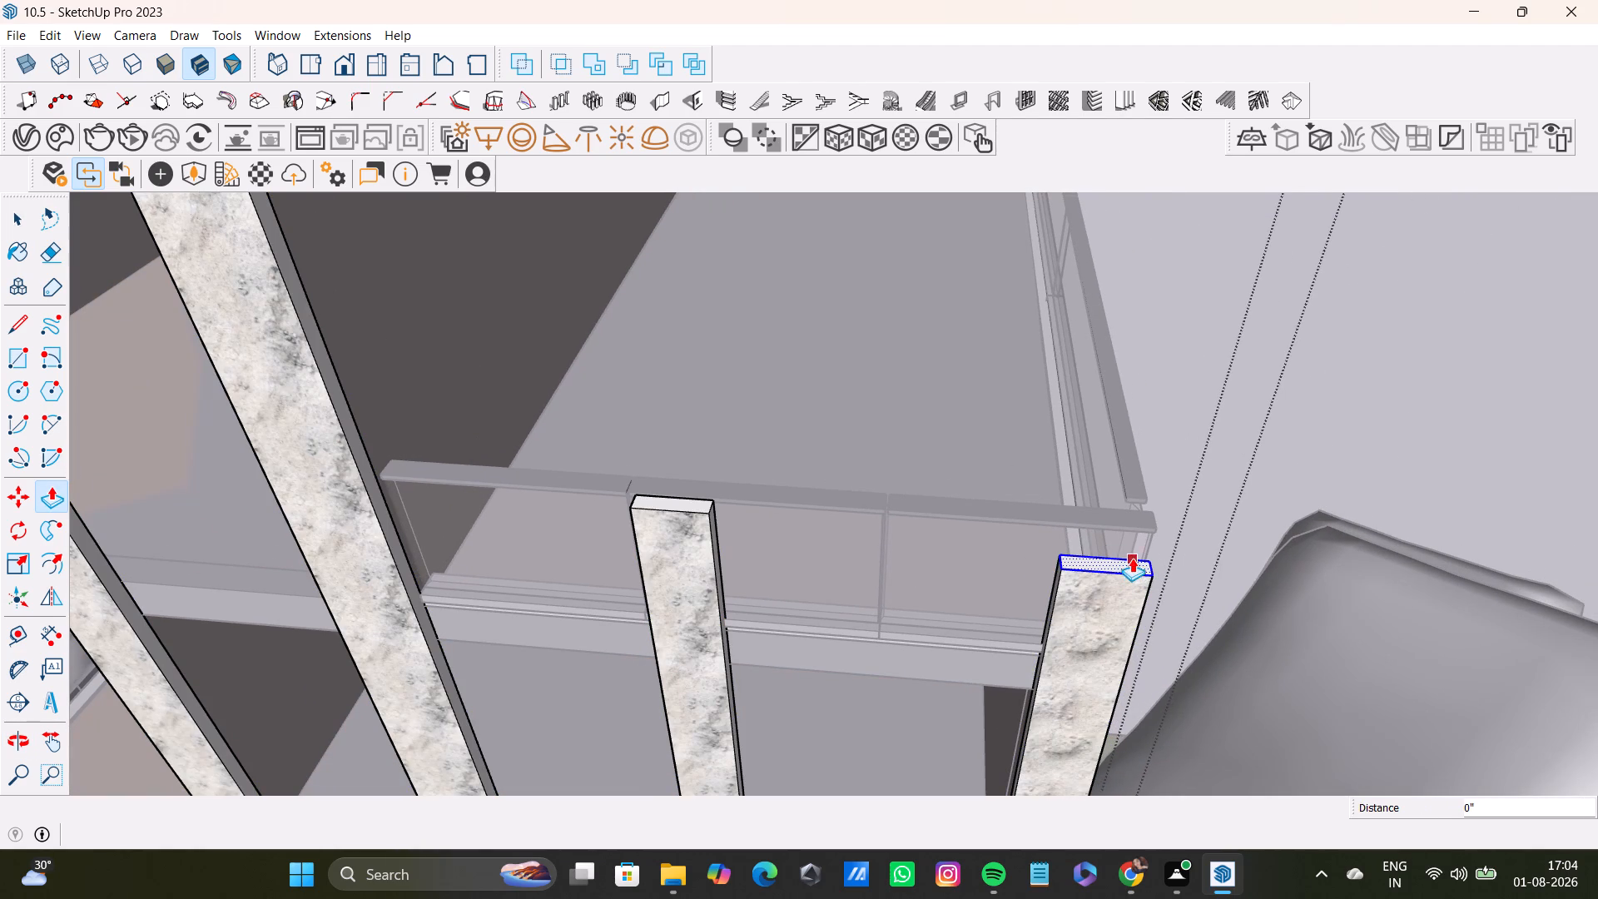
left_click(1135, 527)
key("space")
left_click(1284, 450)
Examine the street facade, checking the two raised columns against the terrace railings and the rest of the building.
scroll(1279, 489, "down", 7)
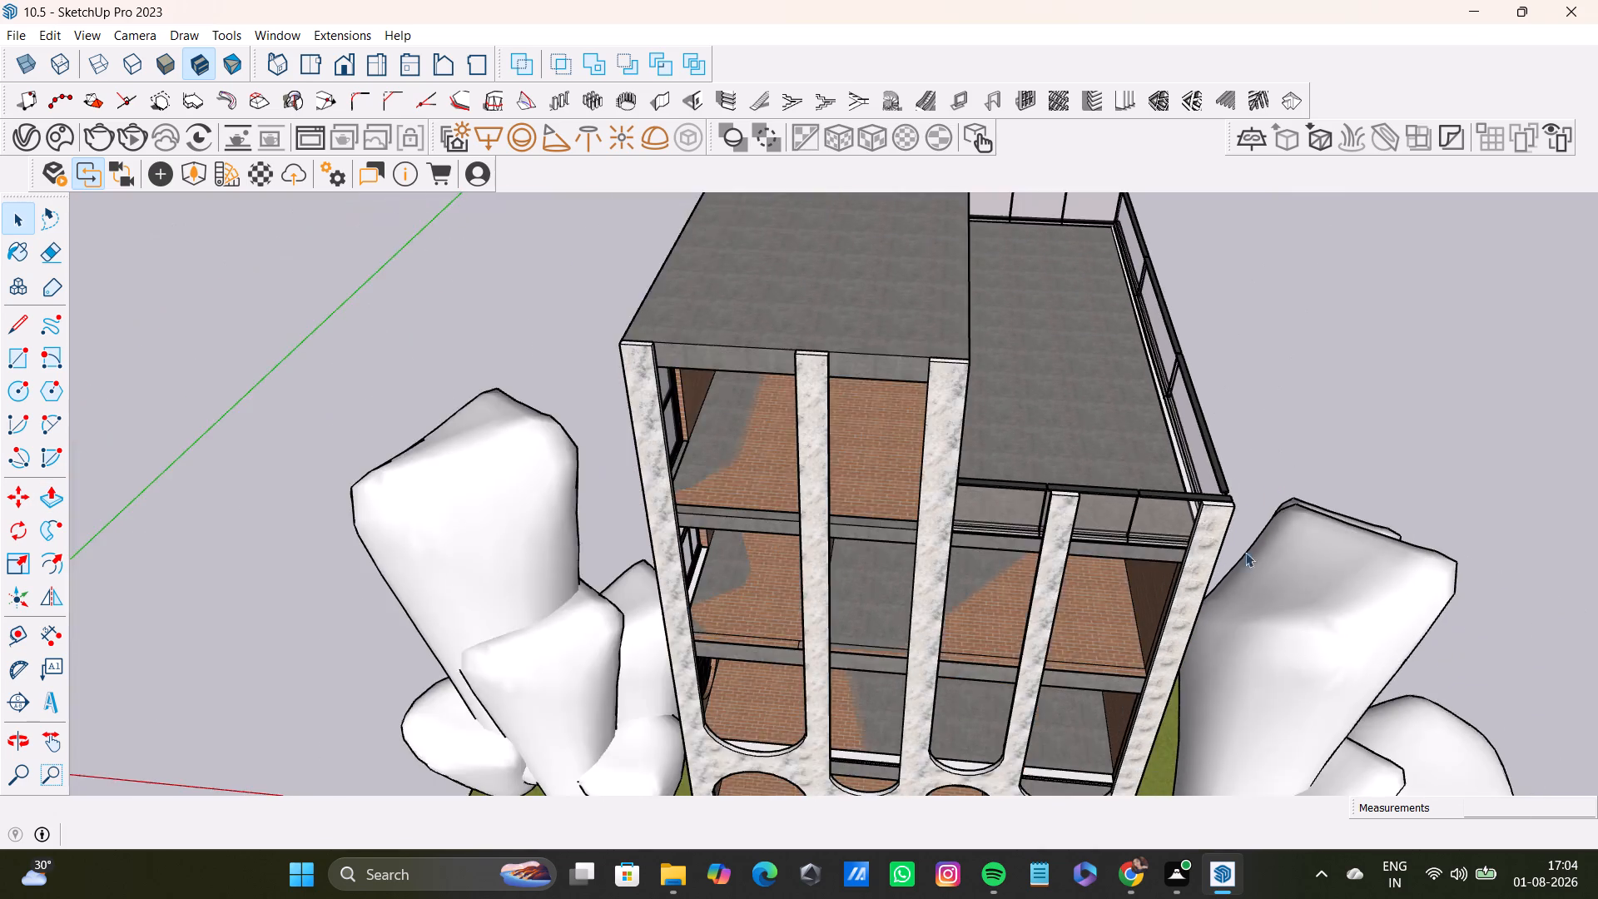
middle_click_drag(1241, 559, 1194, 278)
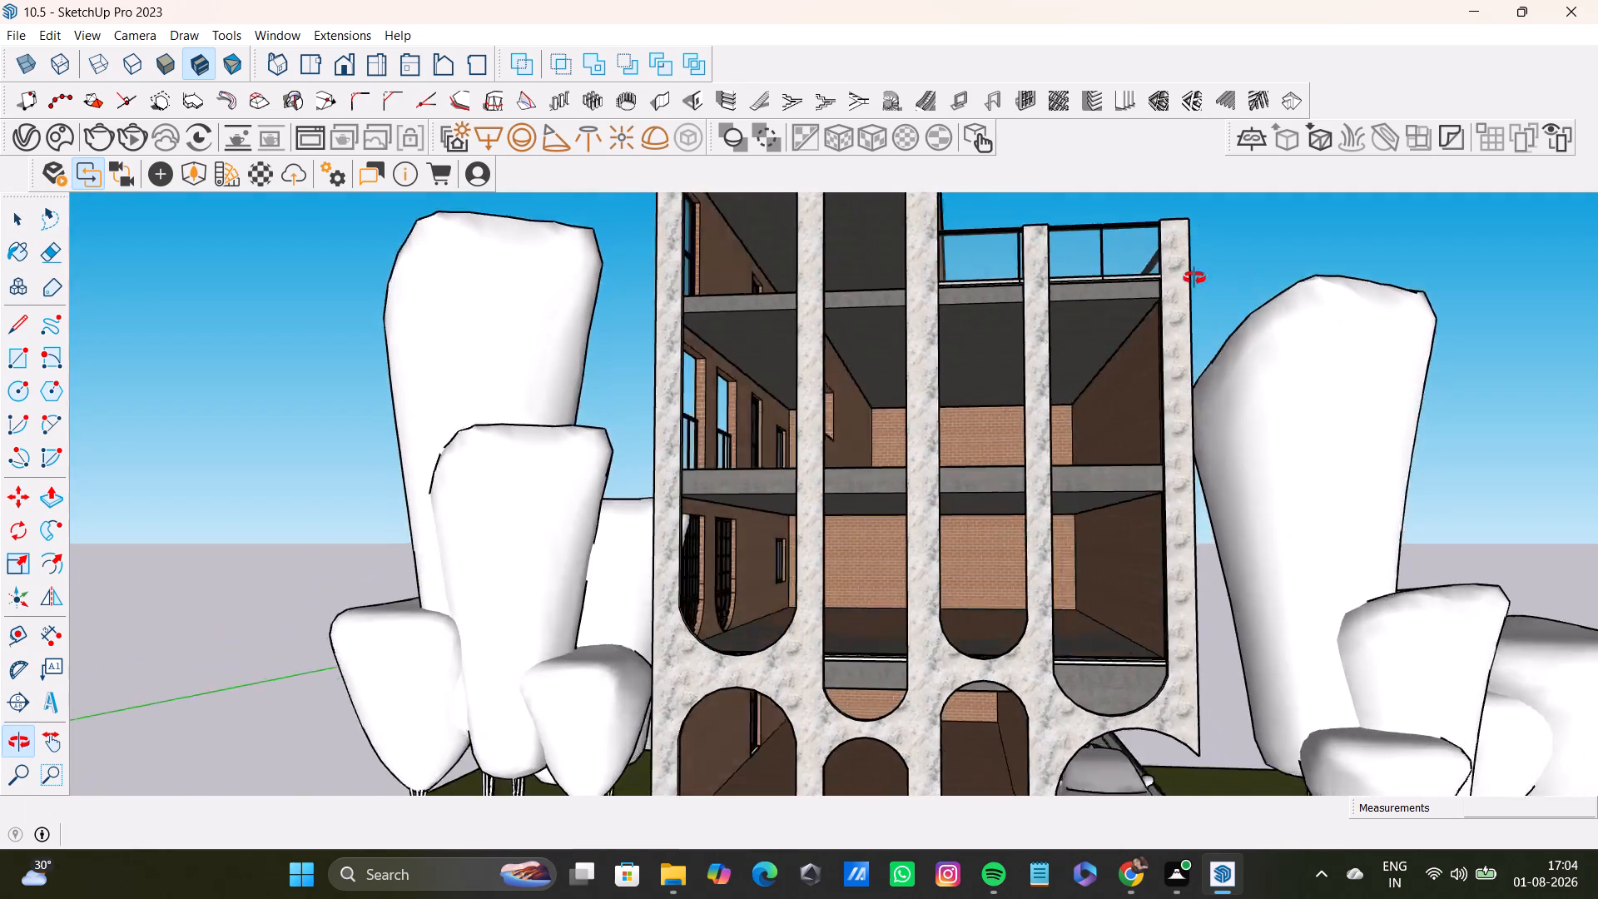
middle_click_drag(1194, 278, 1149, 315)
scroll(1026, 546, "down", 6)
middle_click_drag(1027, 546, 1243, 499)
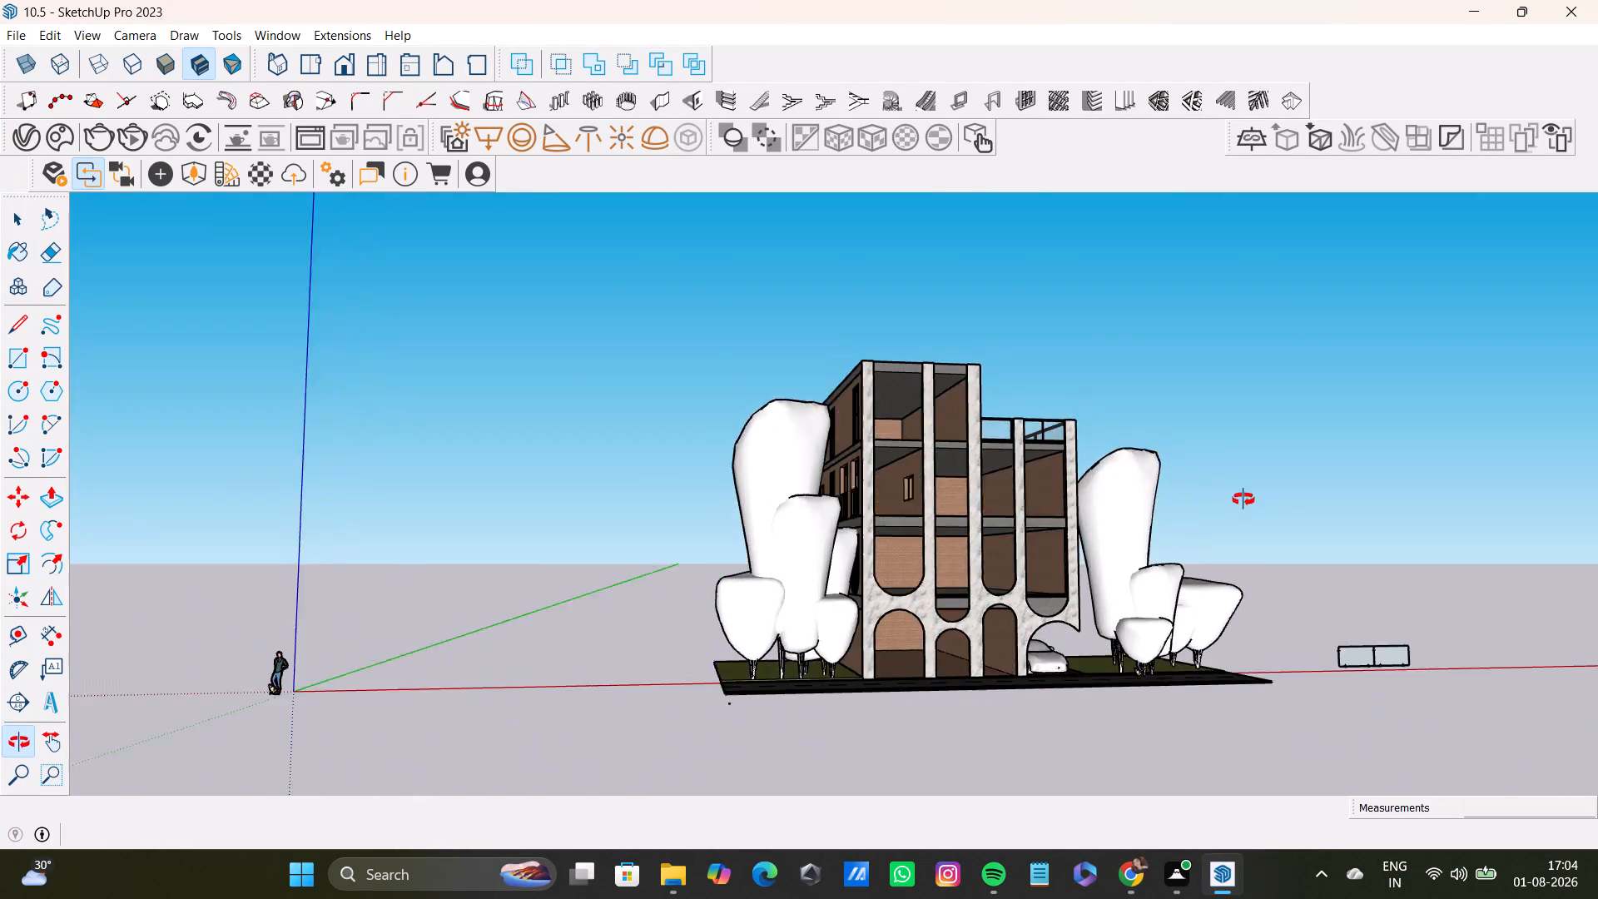
middle_click_drag(1243, 499, 1274, 549)
scroll(1049, 587, "up", 3)
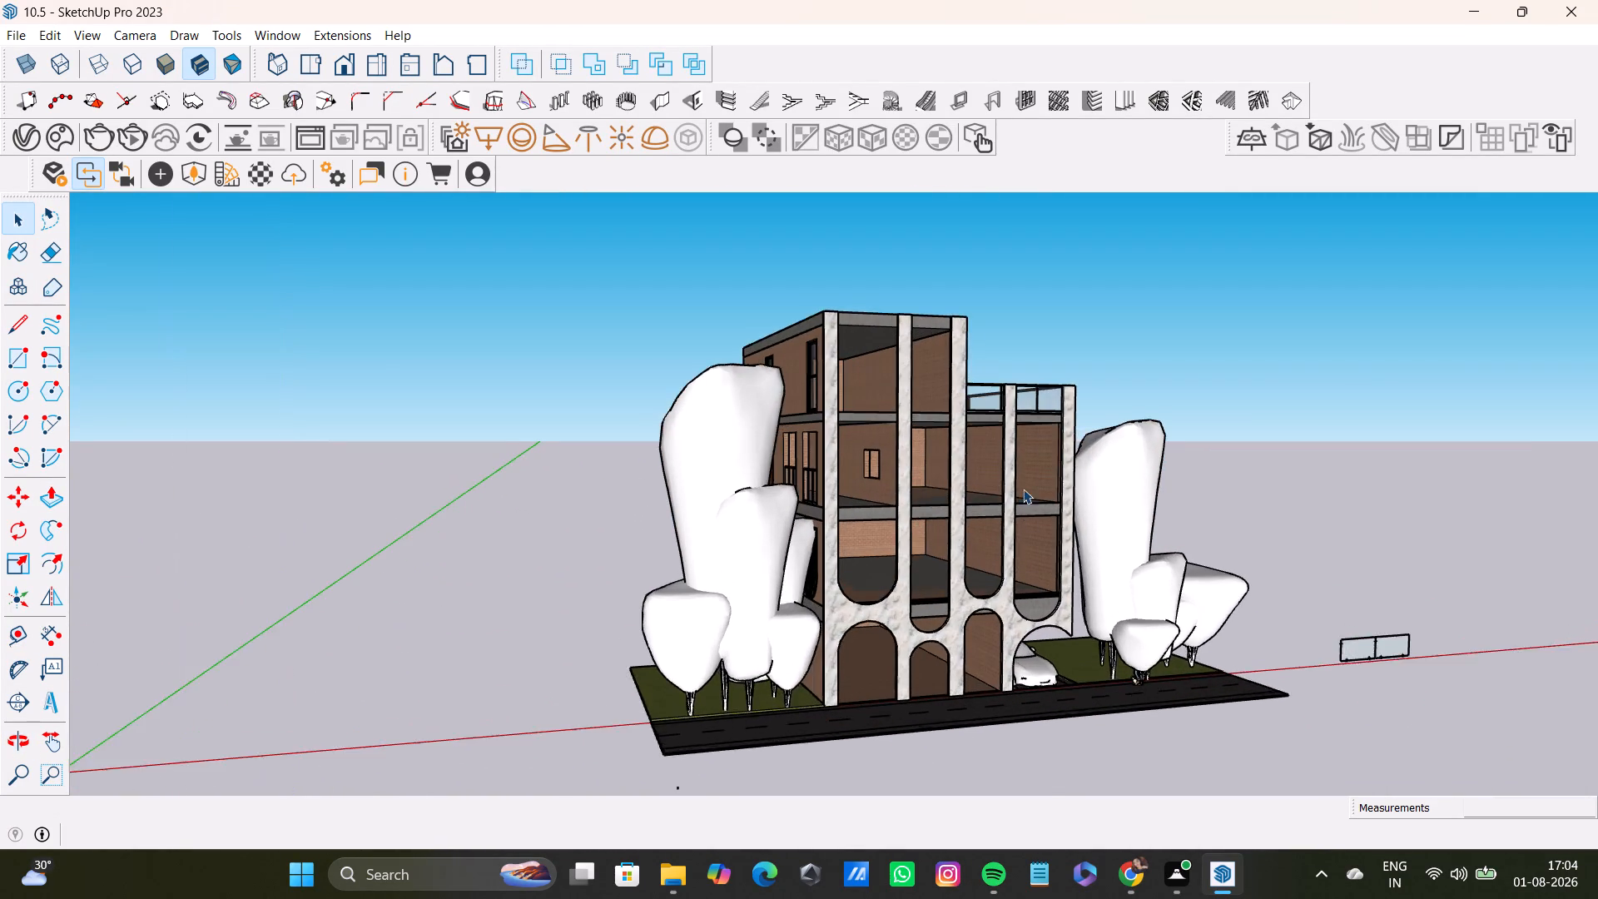
scroll(1023, 489, "up", 1)
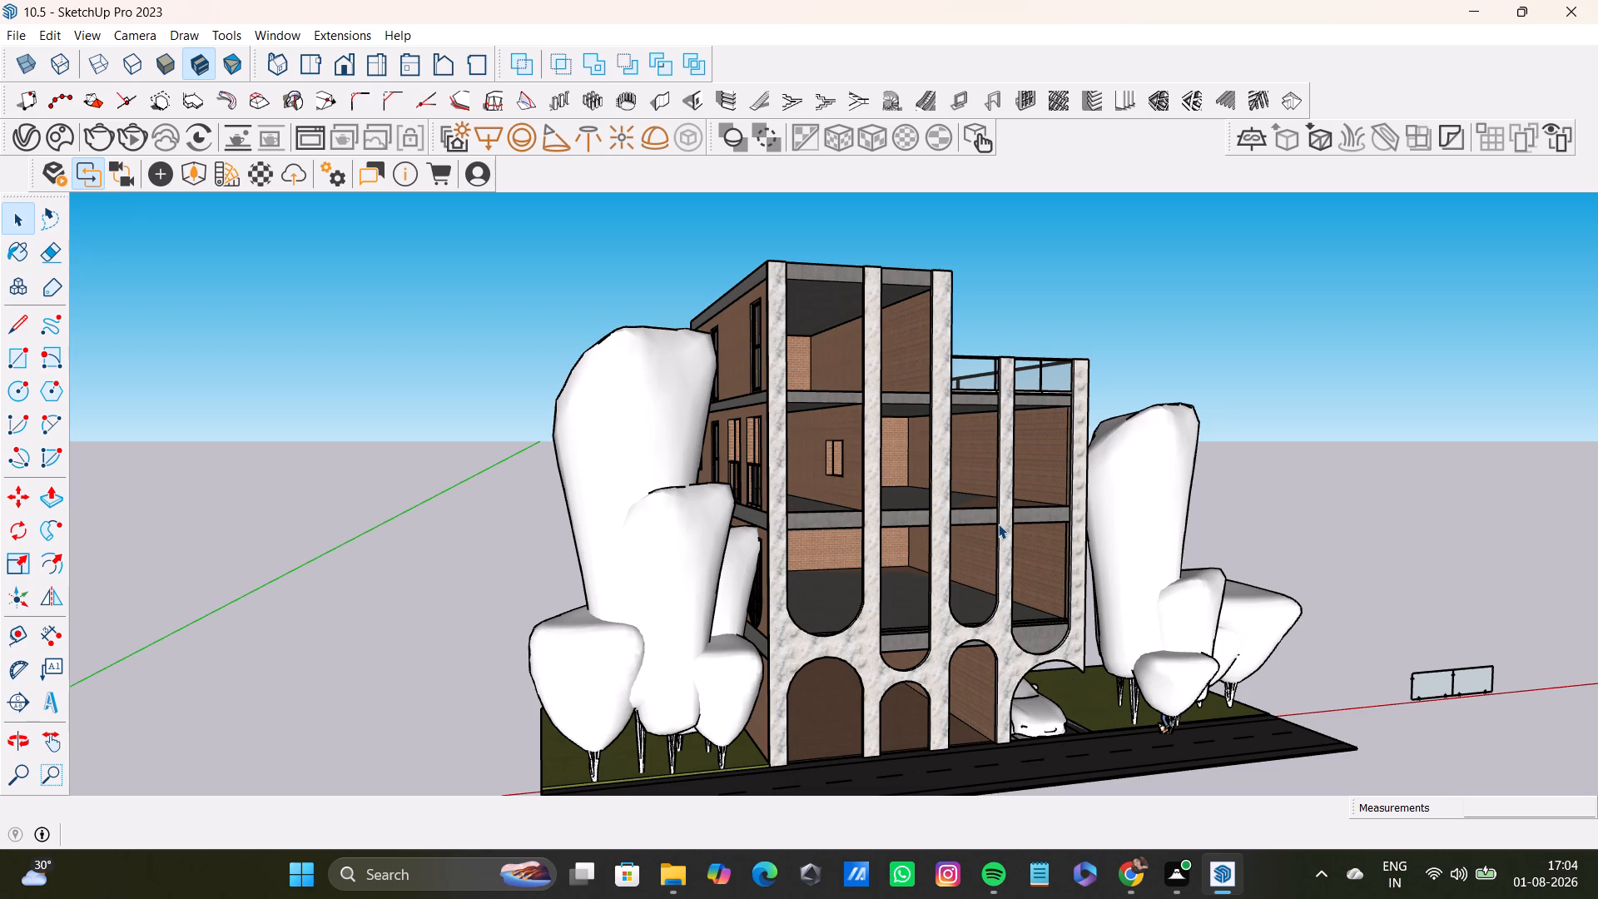
Open the V-Ray Asset Editor.
left_click(18, 131)
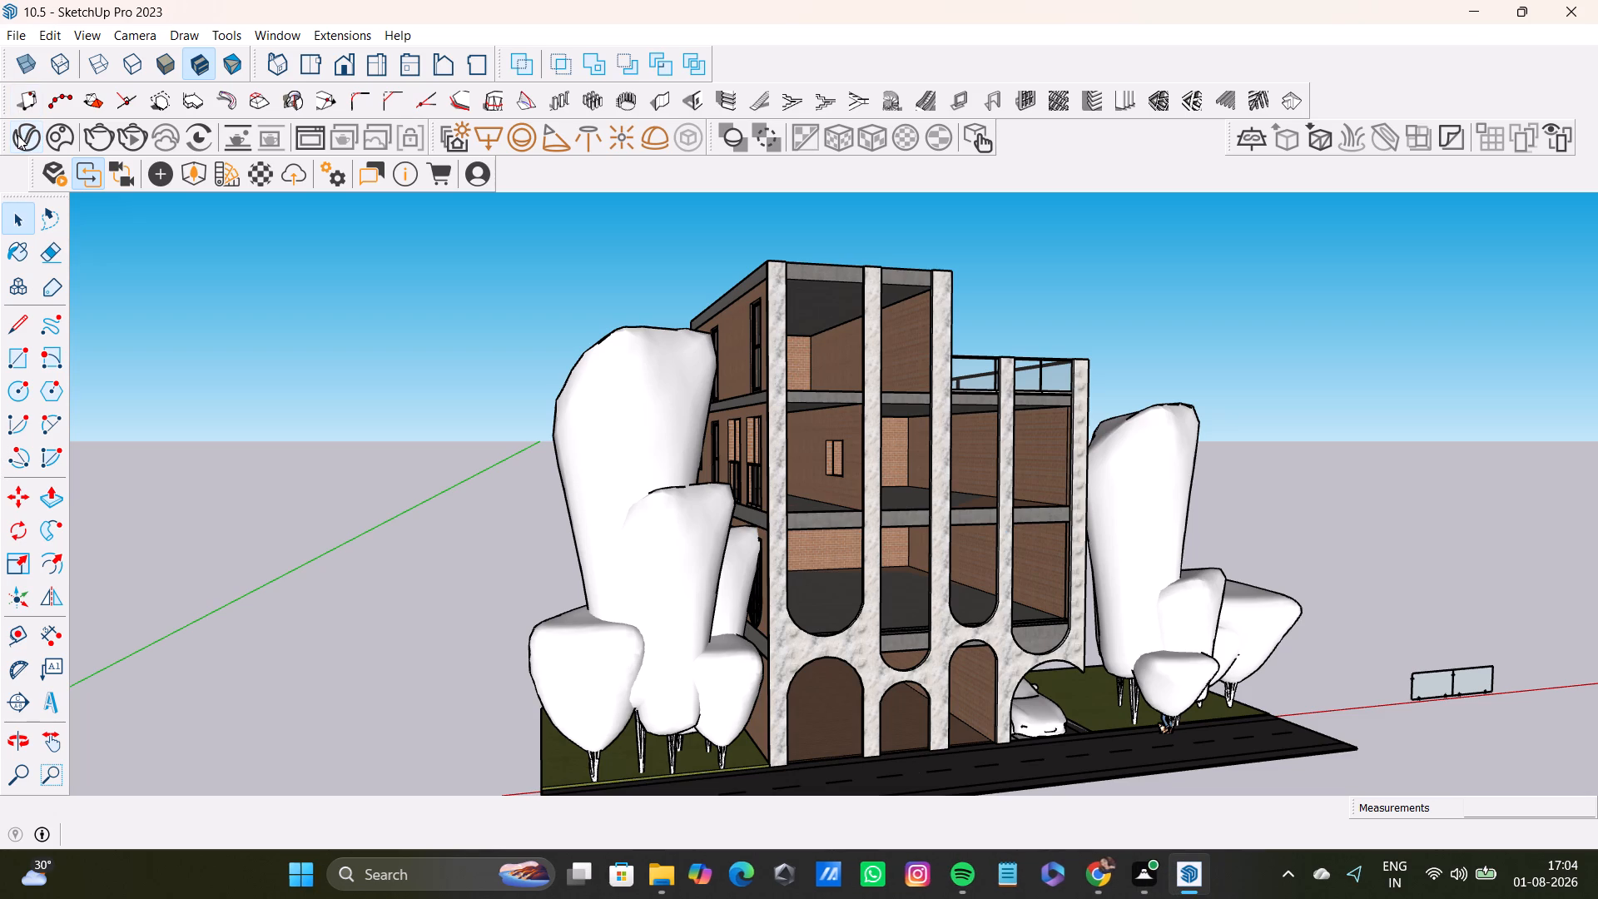
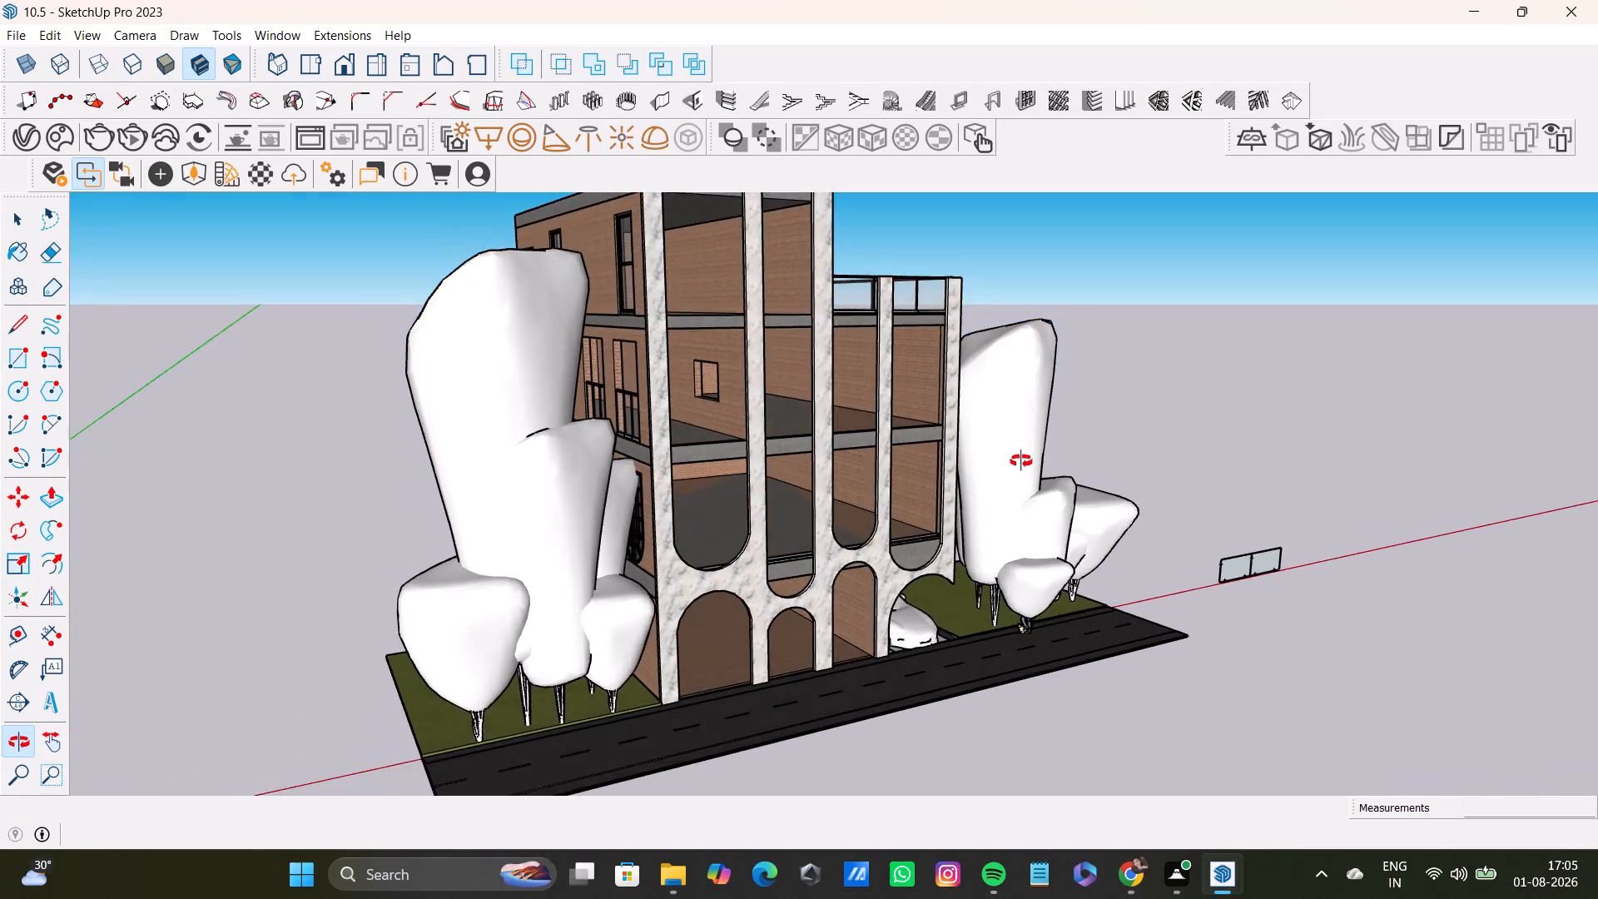
Delete the slim tree hiding the grilled windows on the building's side wall, behind the mid-height tree.
middle_click_drag(903, 383, 952, 401)
middle_click_drag(916, 401, 981, 400)
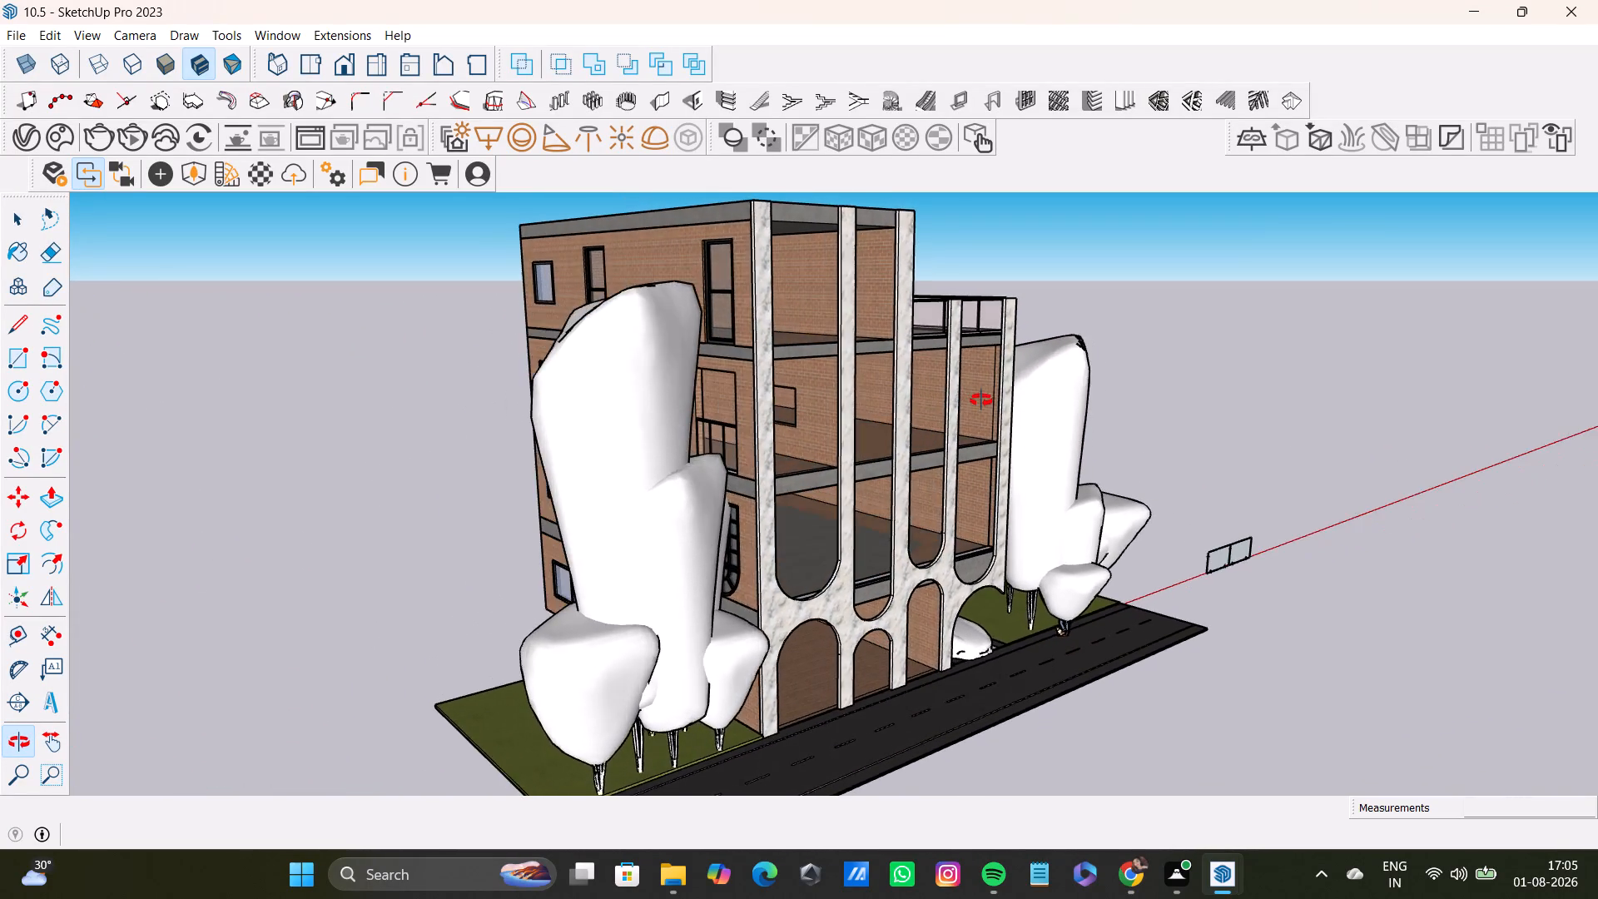
middle_click_drag(981, 400, 979, 364)
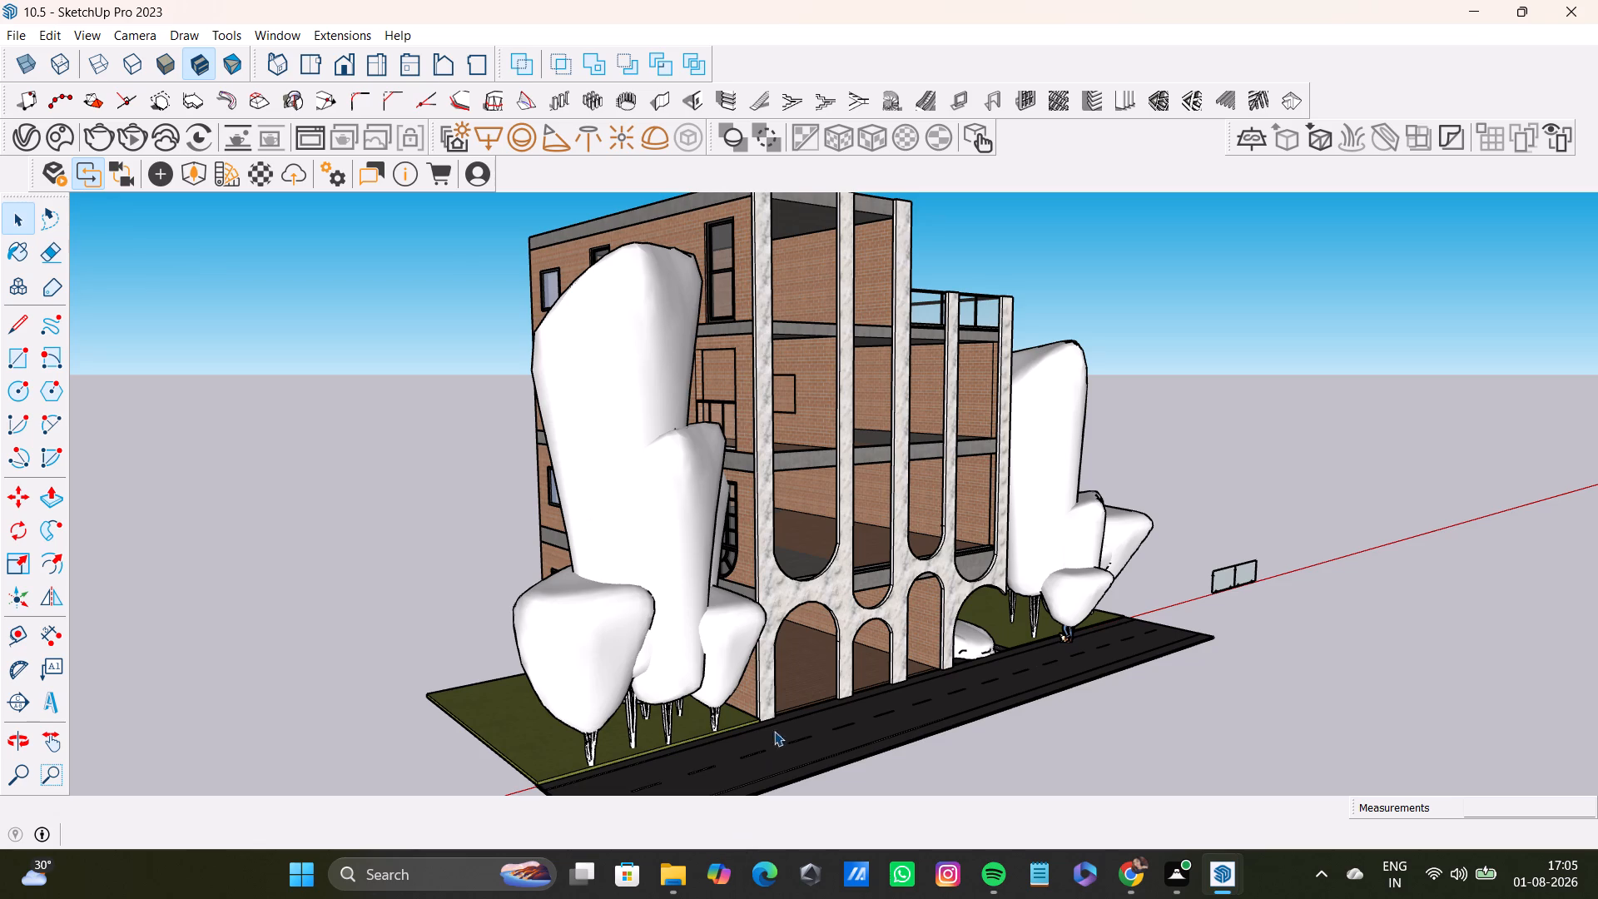
middle_click_drag(910, 642, 833, 643)
middle_click_drag(962, 556, 876, 614)
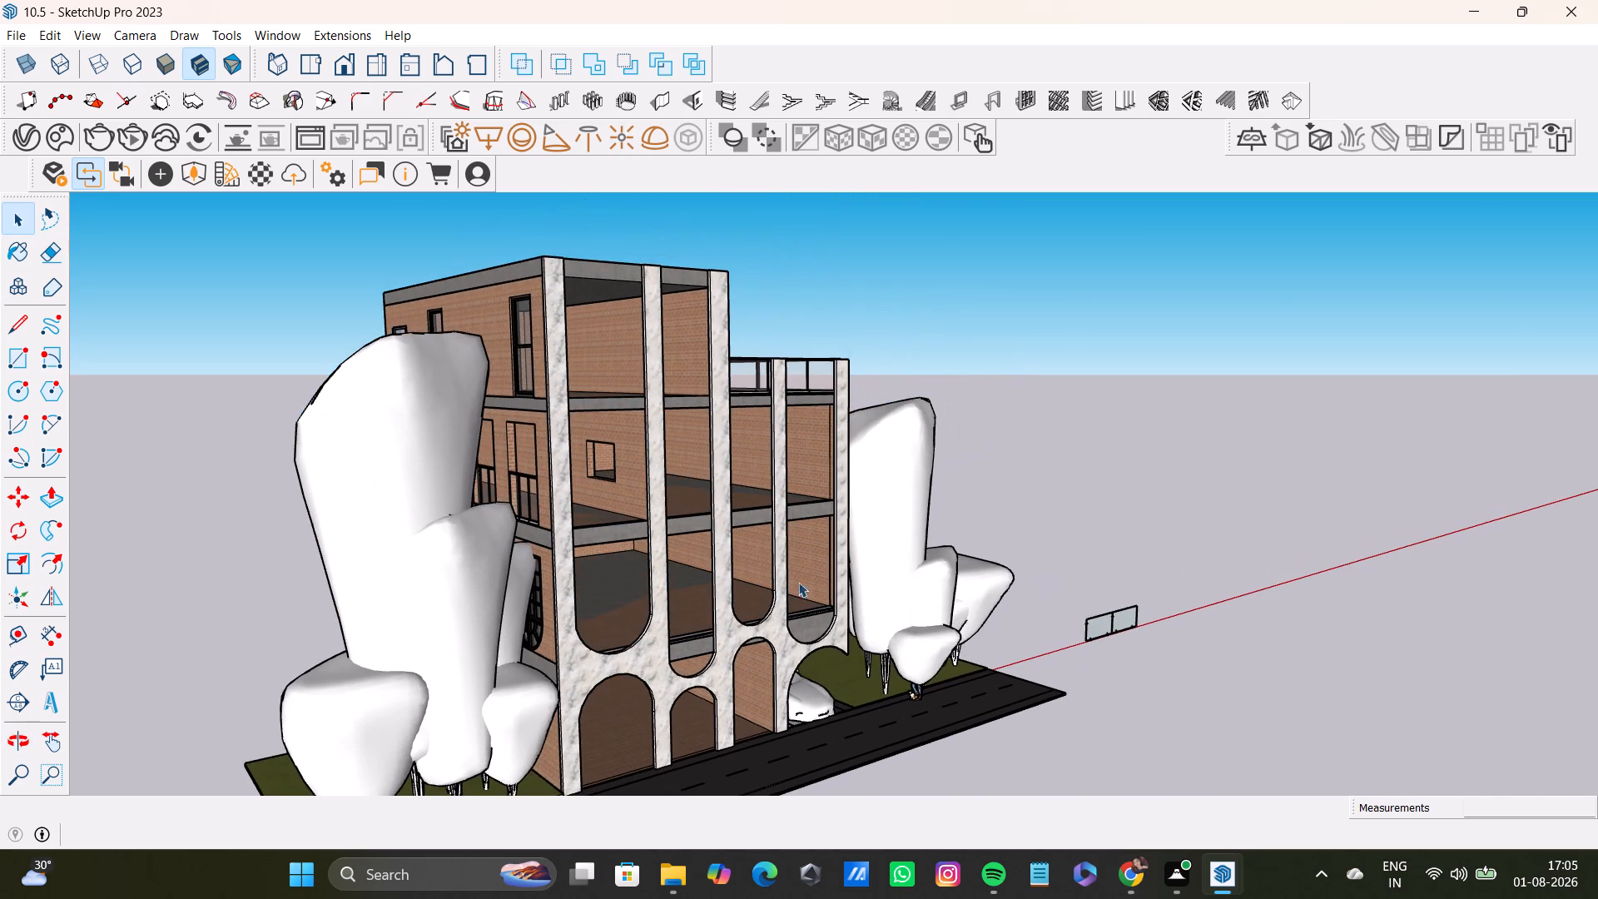
middle_click_drag(768, 586, 711, 599)
middle_click_drag(623, 555, 676, 439)
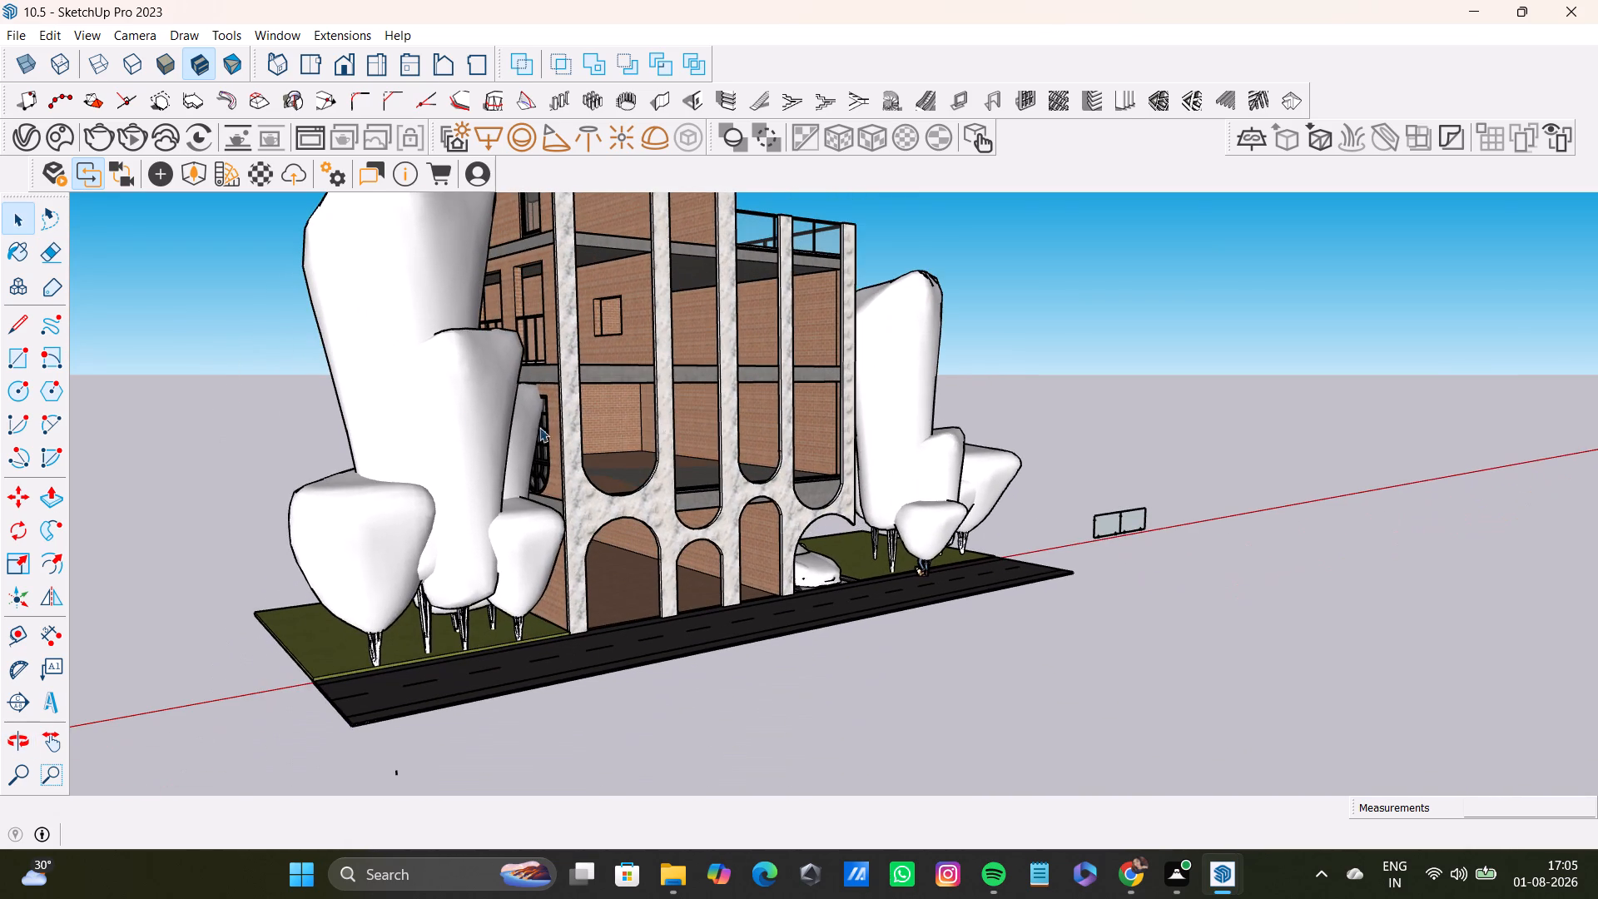
left_click_drag(310, 244, 560, 656)
left_click(278, 499)
left_click_drag(171, 237, 654, 745)
left_click(167, 388)
left_click(439, 422)
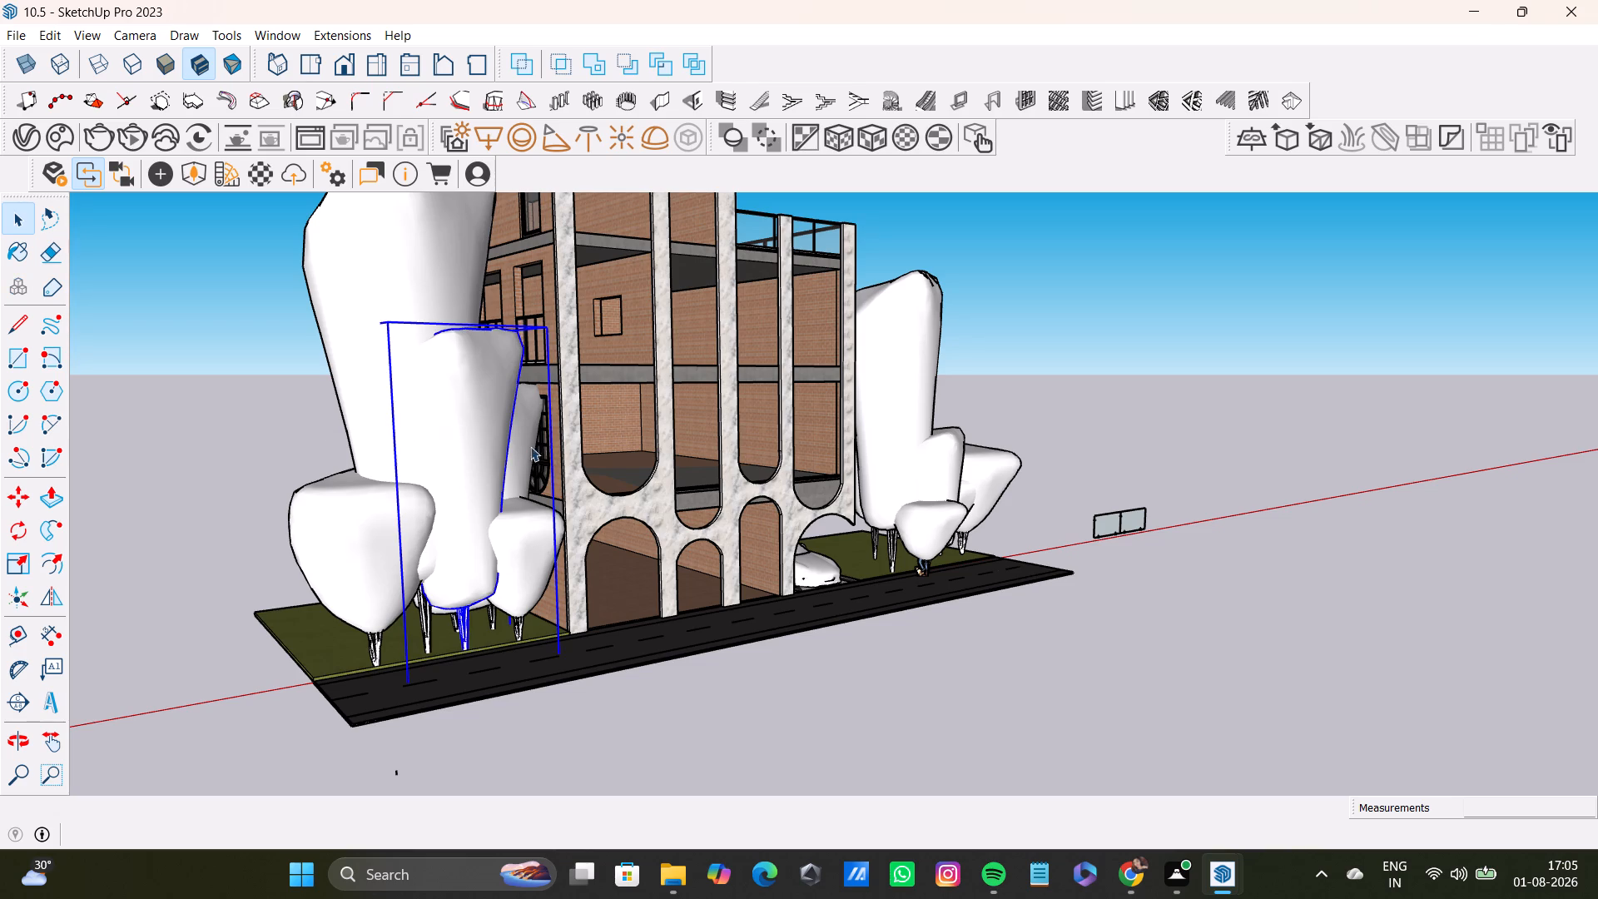
left_click(529, 445)
key("Delete")
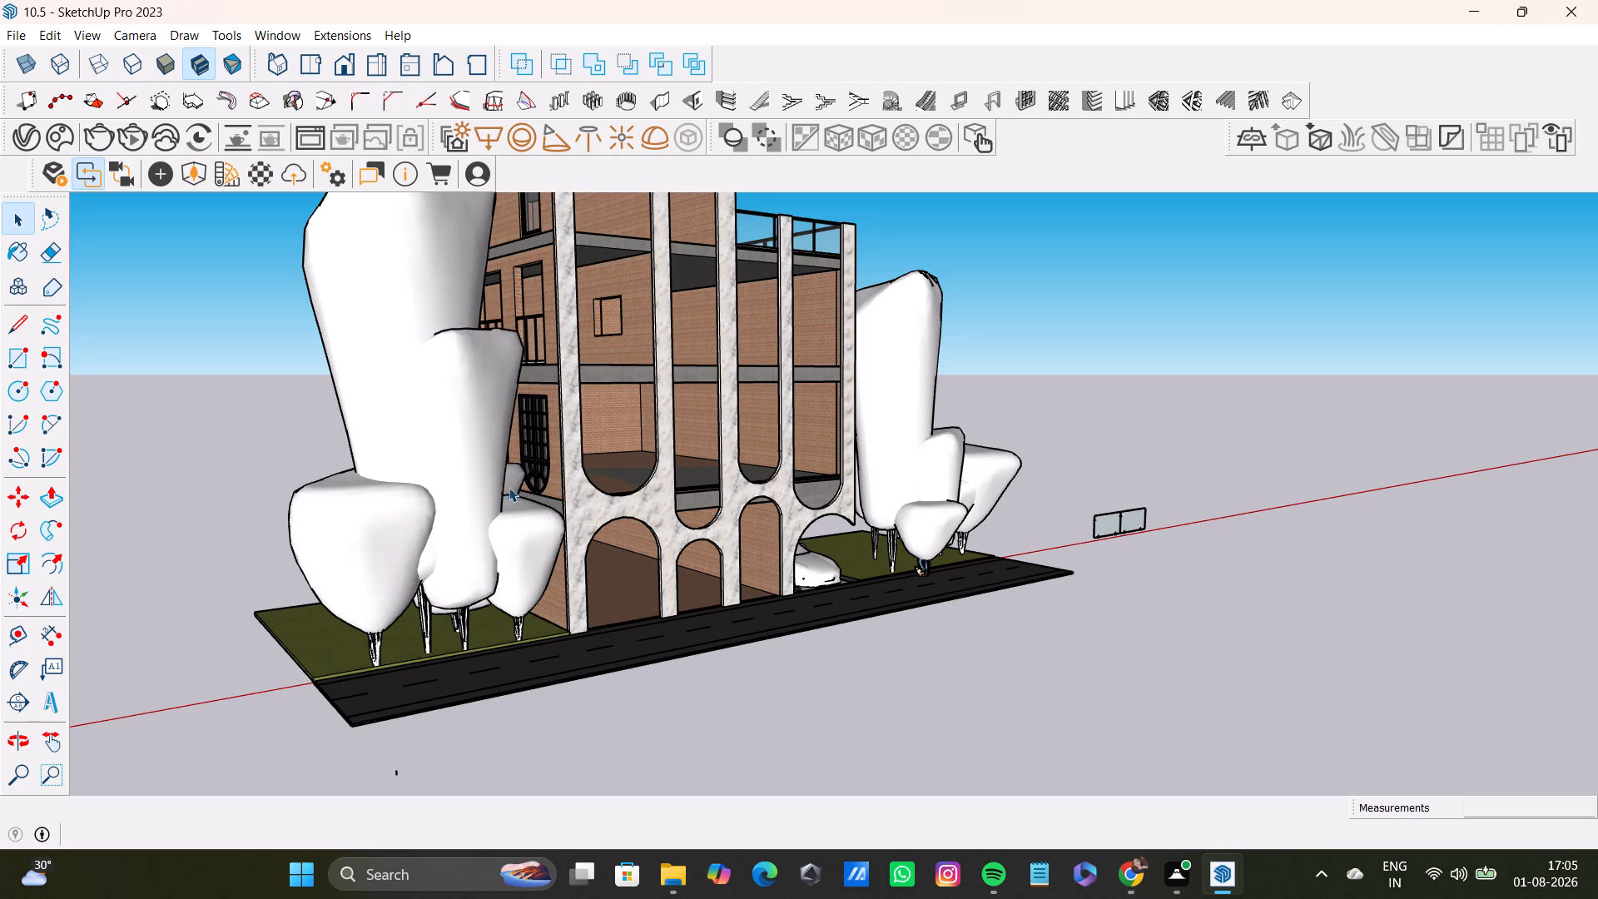
Move the mid-height tree beside the building about 3' away from the facade, clearing the grilled side windows.
left_click(464, 428)
key("m")
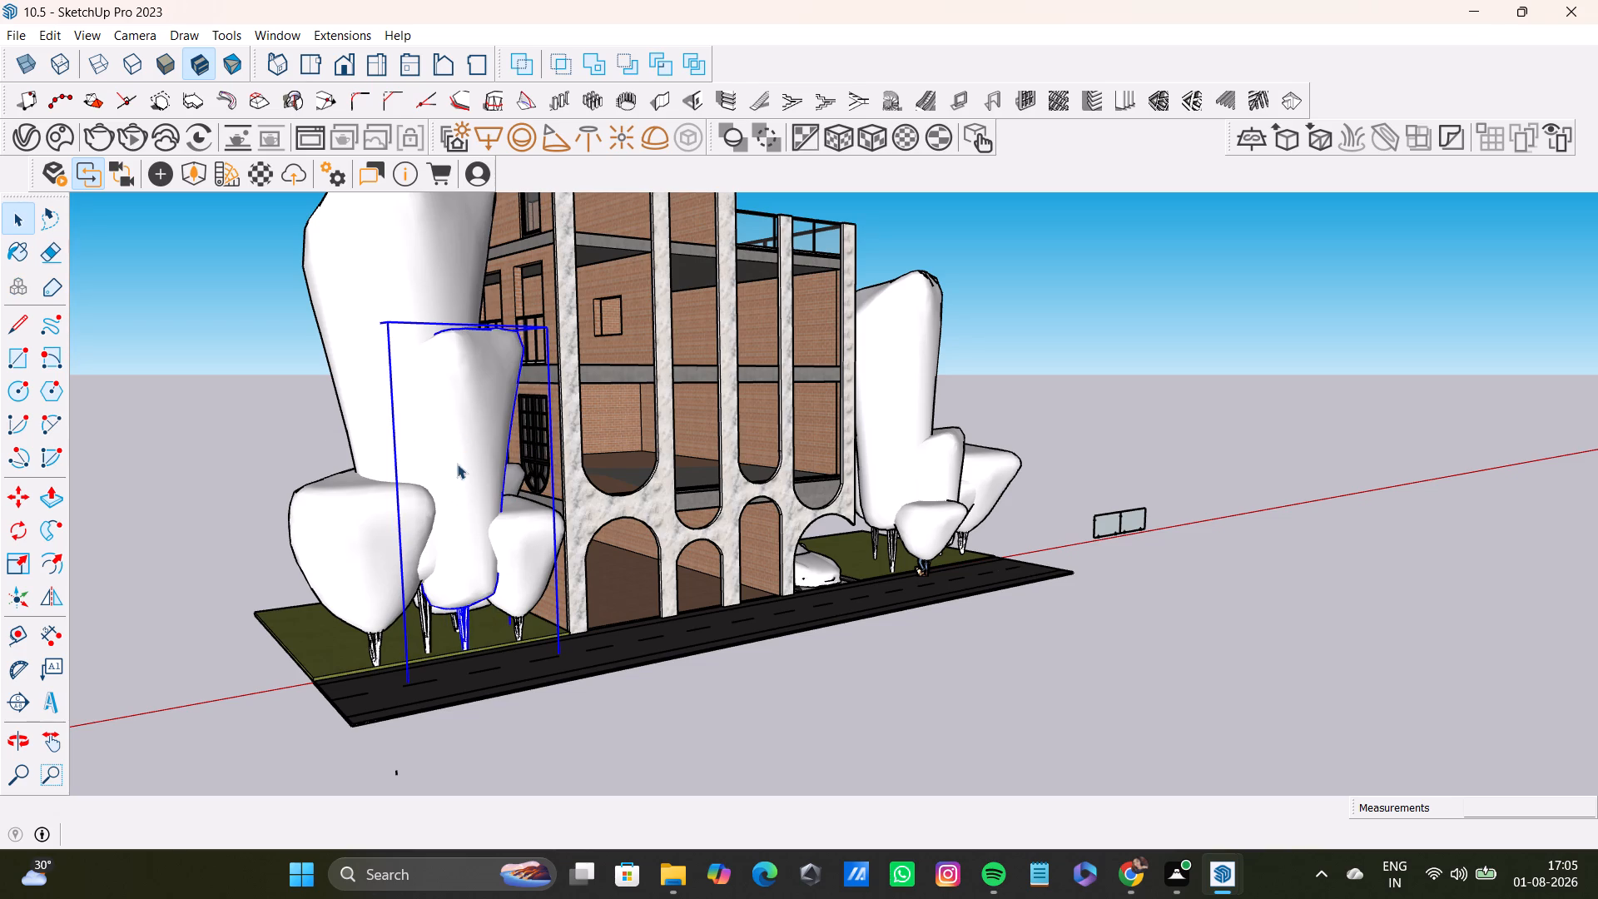
left_click(458, 572)
left_click(419, 576)
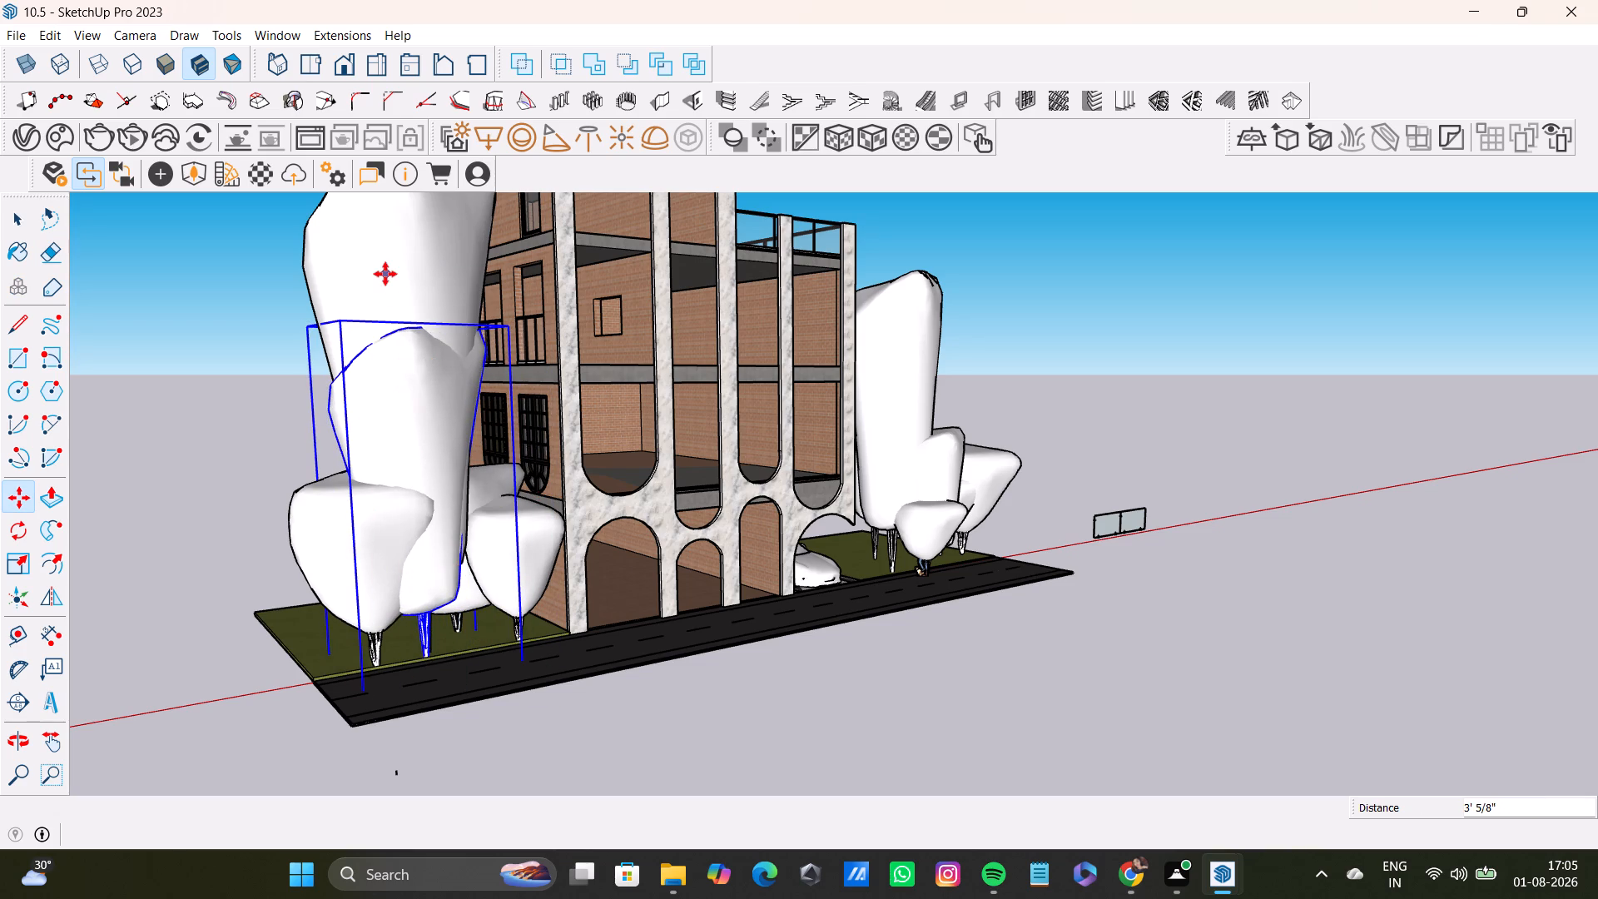
Move the tallest tree on the same lawn away from the facade in two moves, the second about 3' 4".
key("space")
left_click(387, 242)
key("m")
left_click(397, 248)
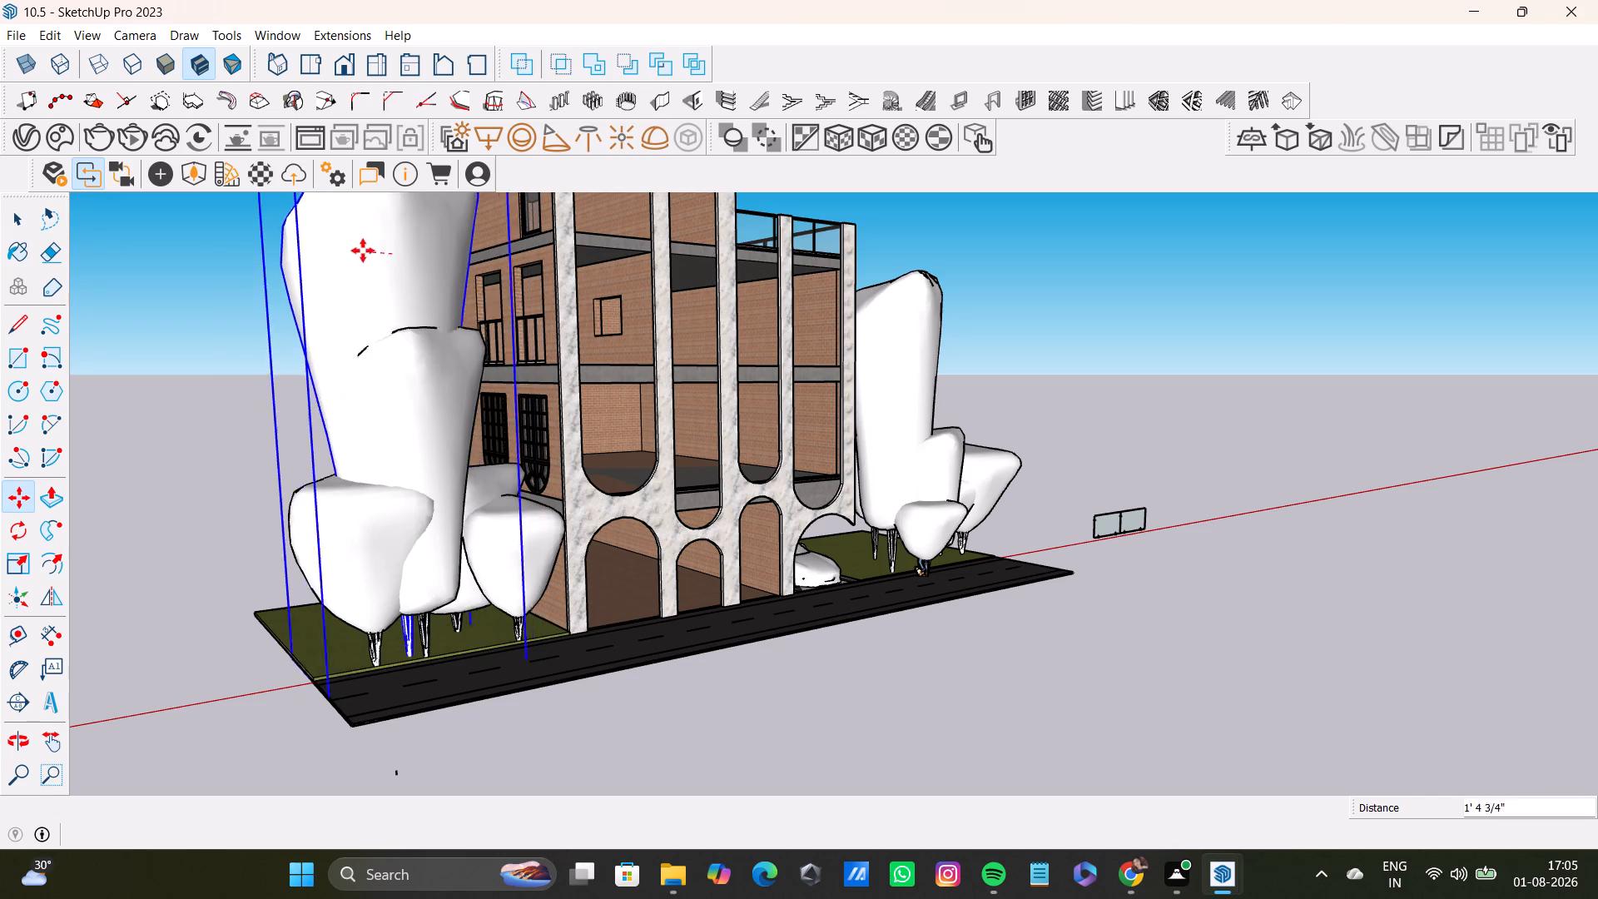
left_click(320, 257)
left_click(1161, 385)
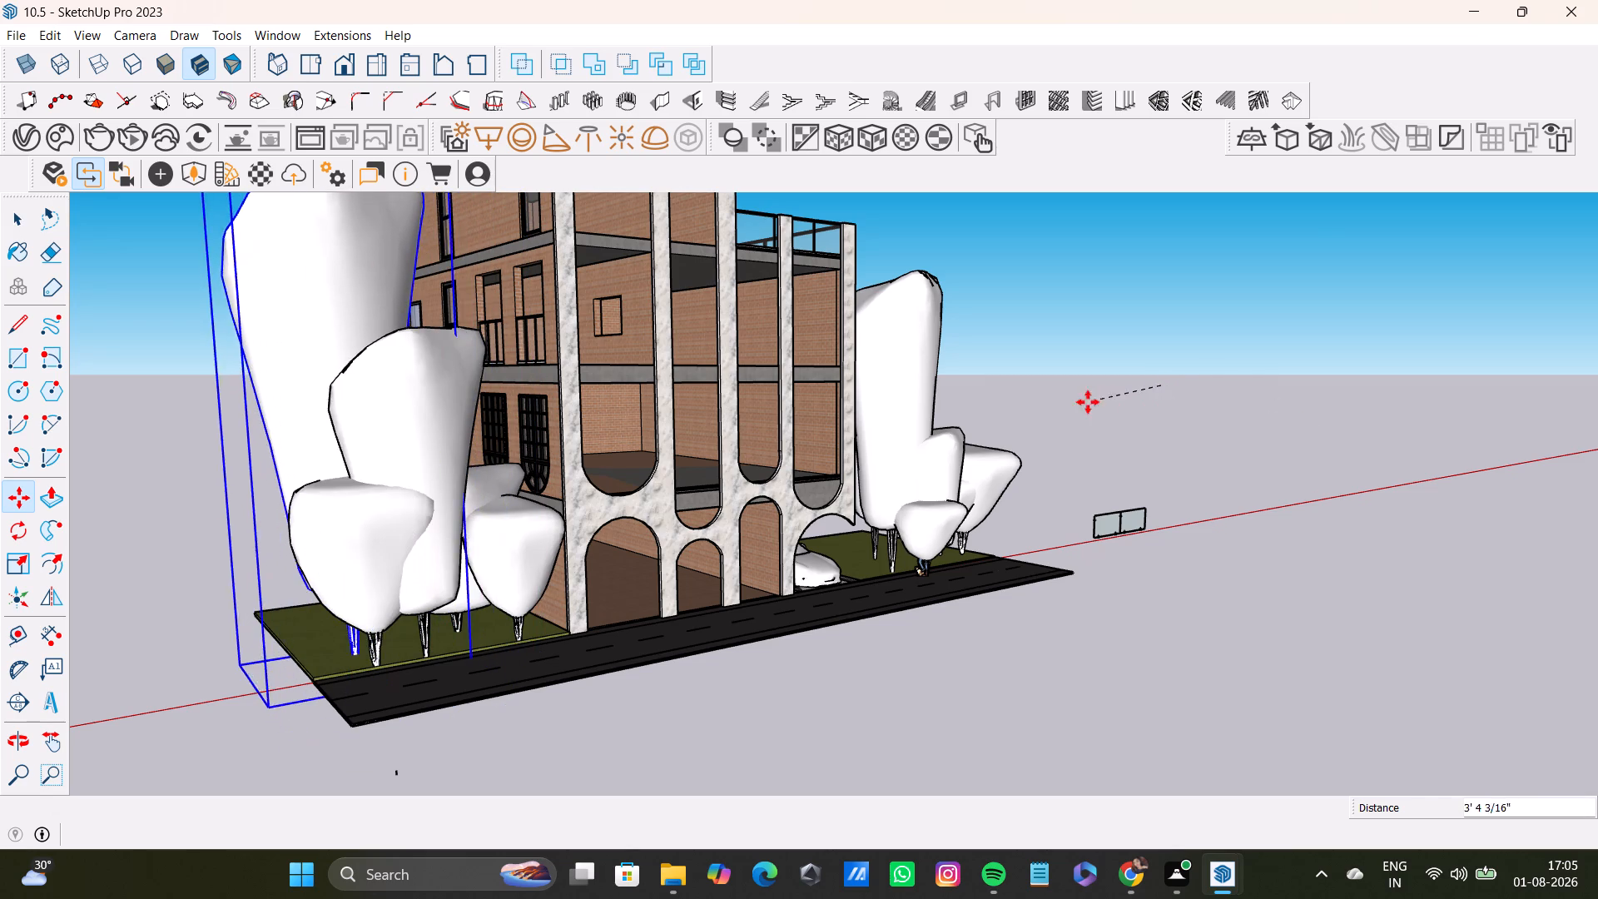
left_click(1096, 400)
key("space")
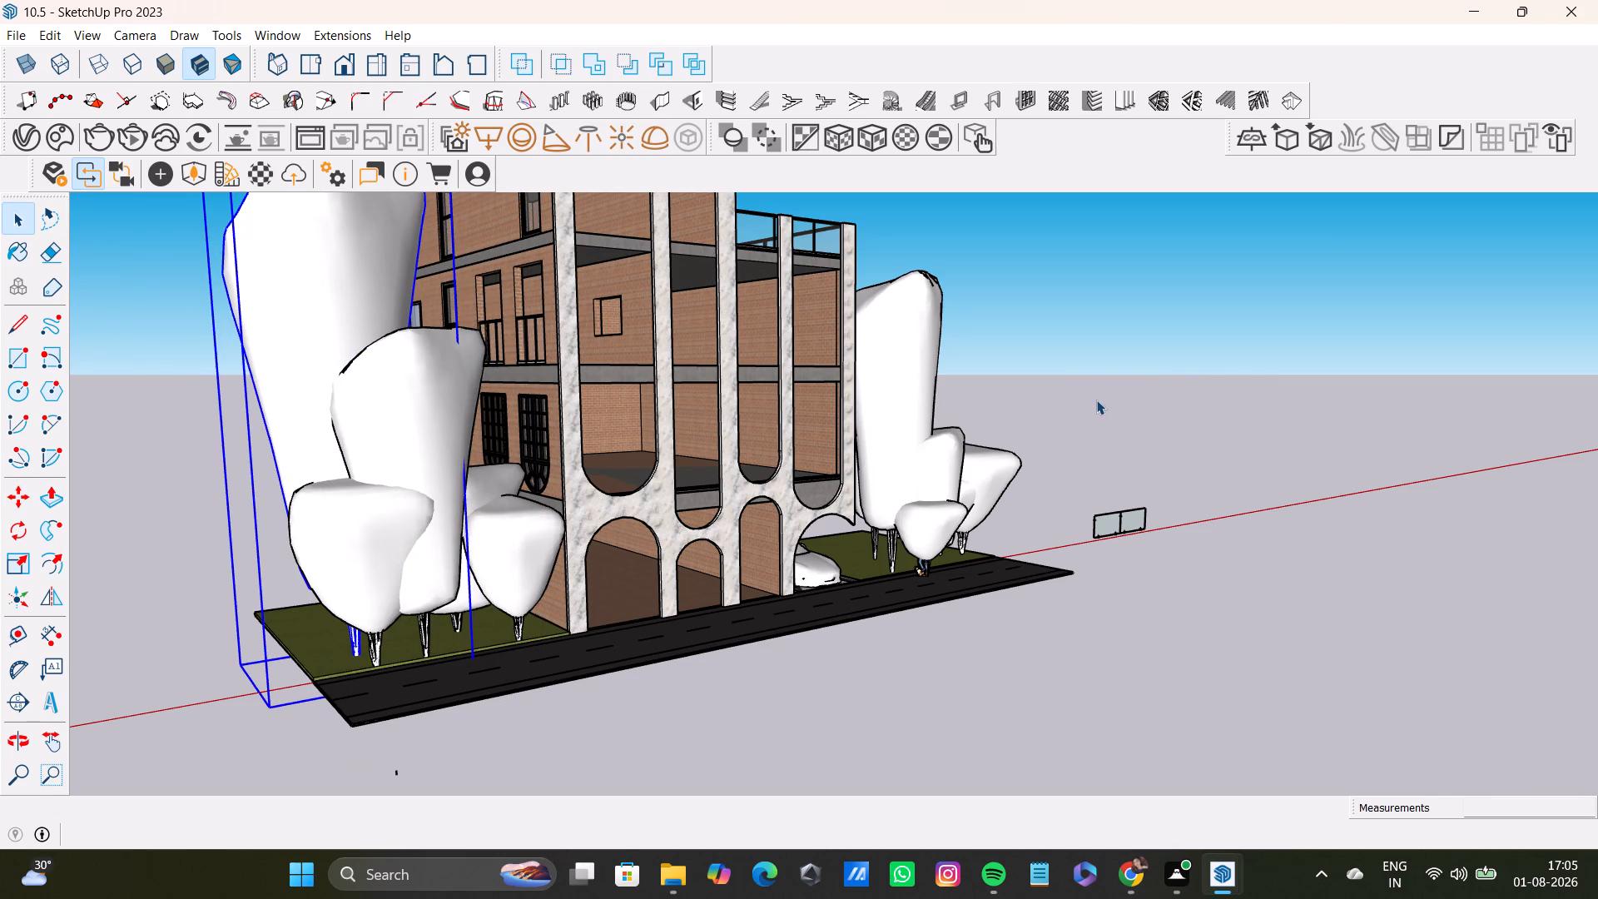
Start a V-Ray interactive render of the whole building and street from a raised corner view.
scroll(1001, 505, "up", 3)
scroll(1001, 505, "down", 3)
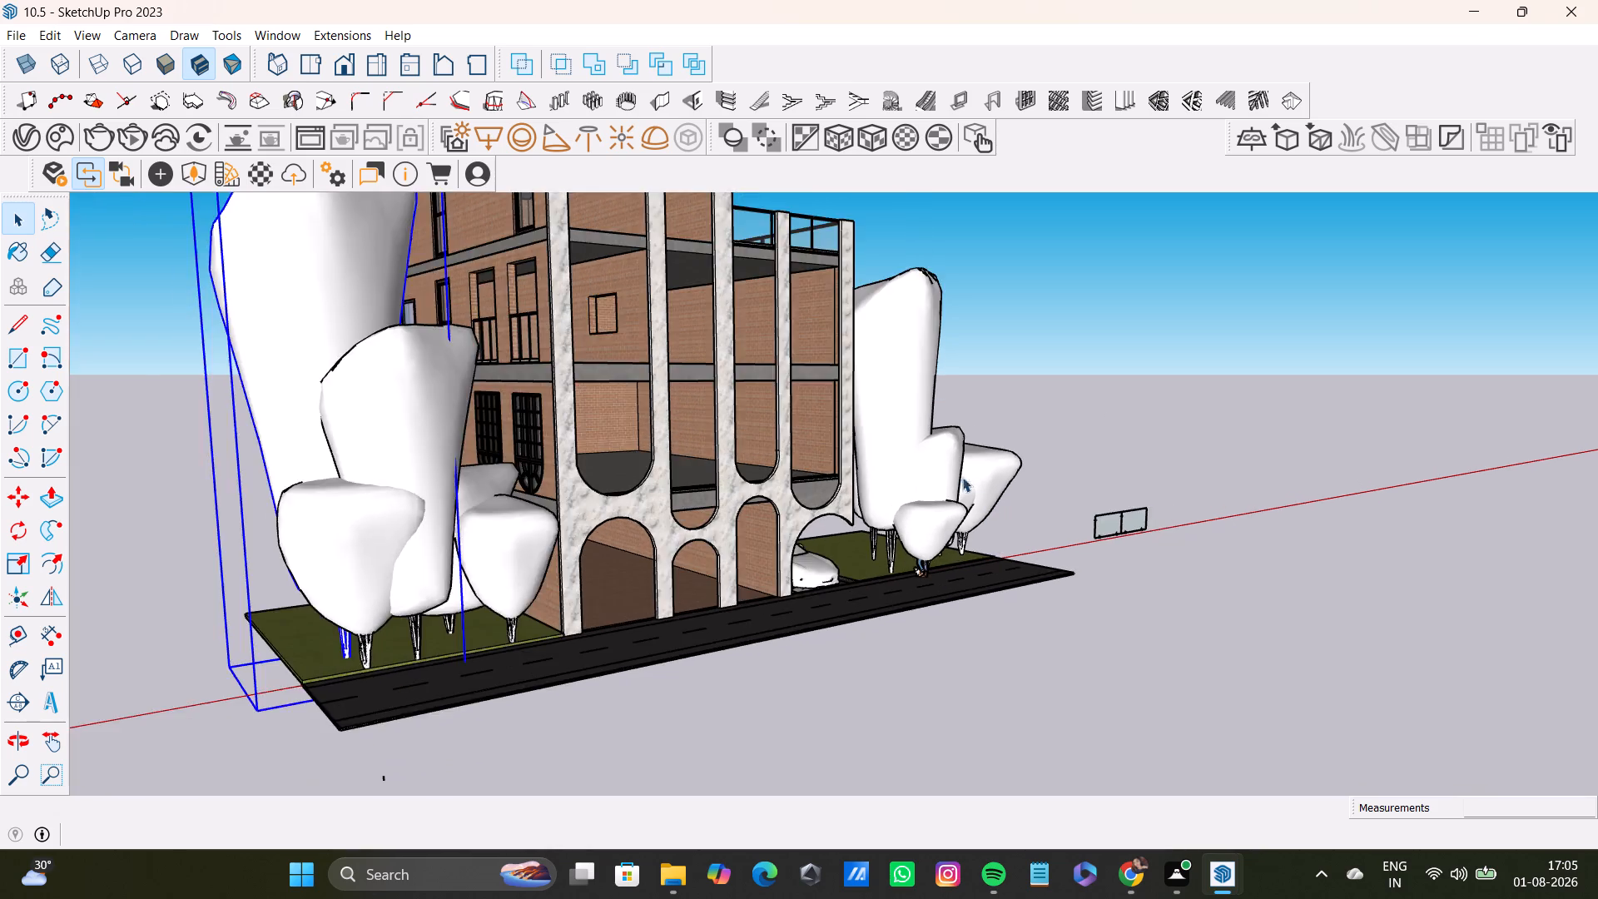
scroll(962, 477, "down", 2)
middle_click_drag(914, 402, 871, 447)
middle_click_drag(902, 375, 866, 425)
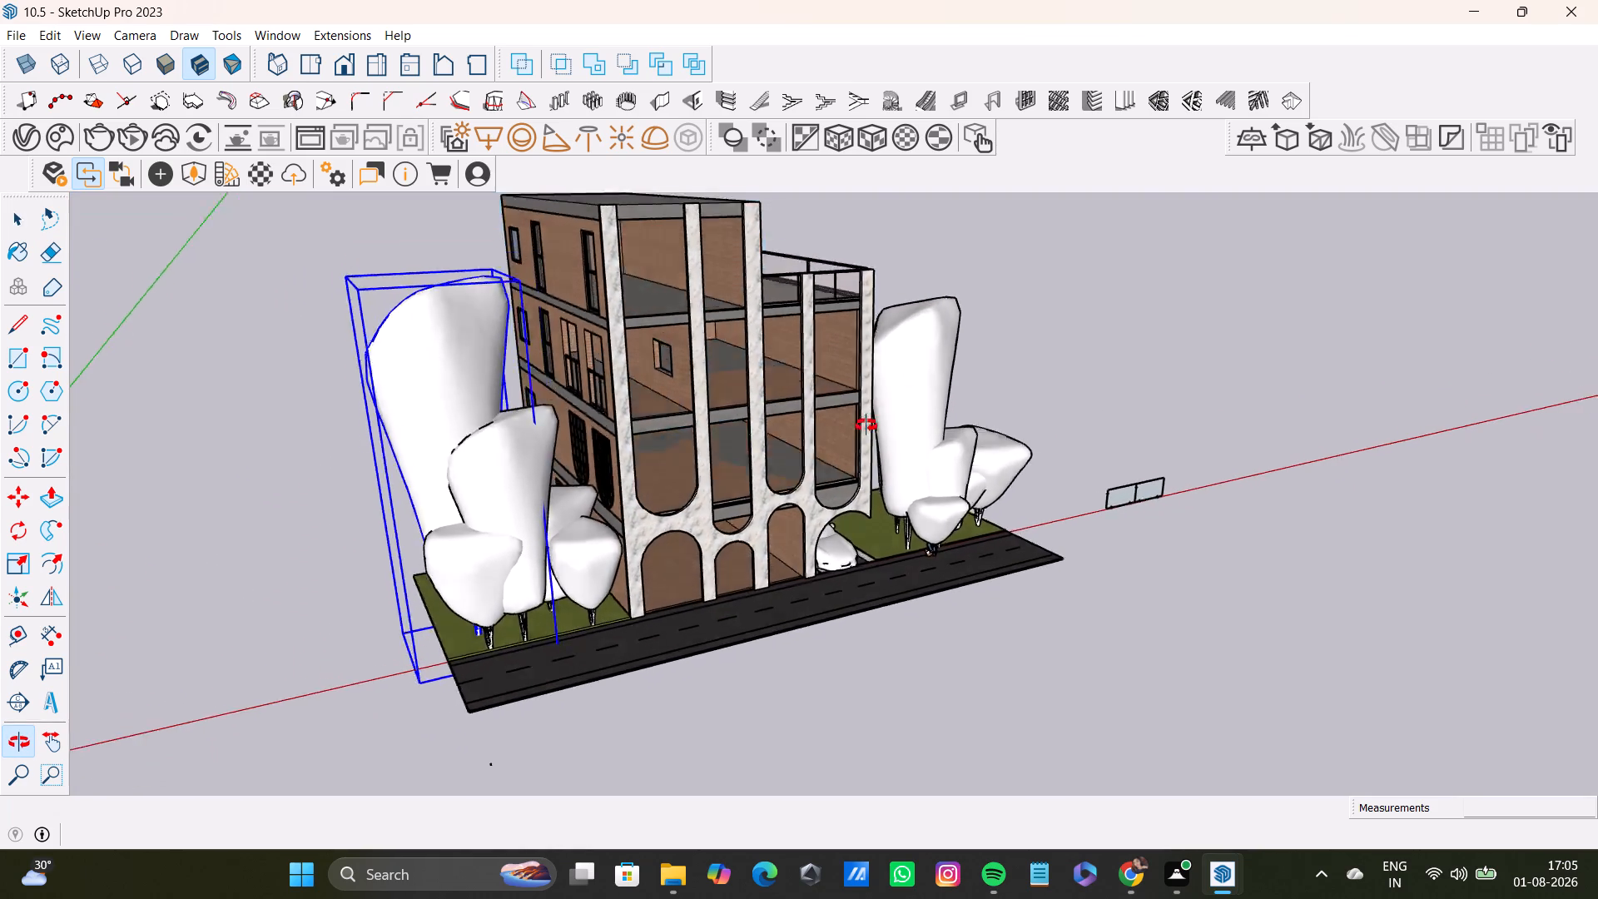
middle_click_drag(866, 425, 904, 399)
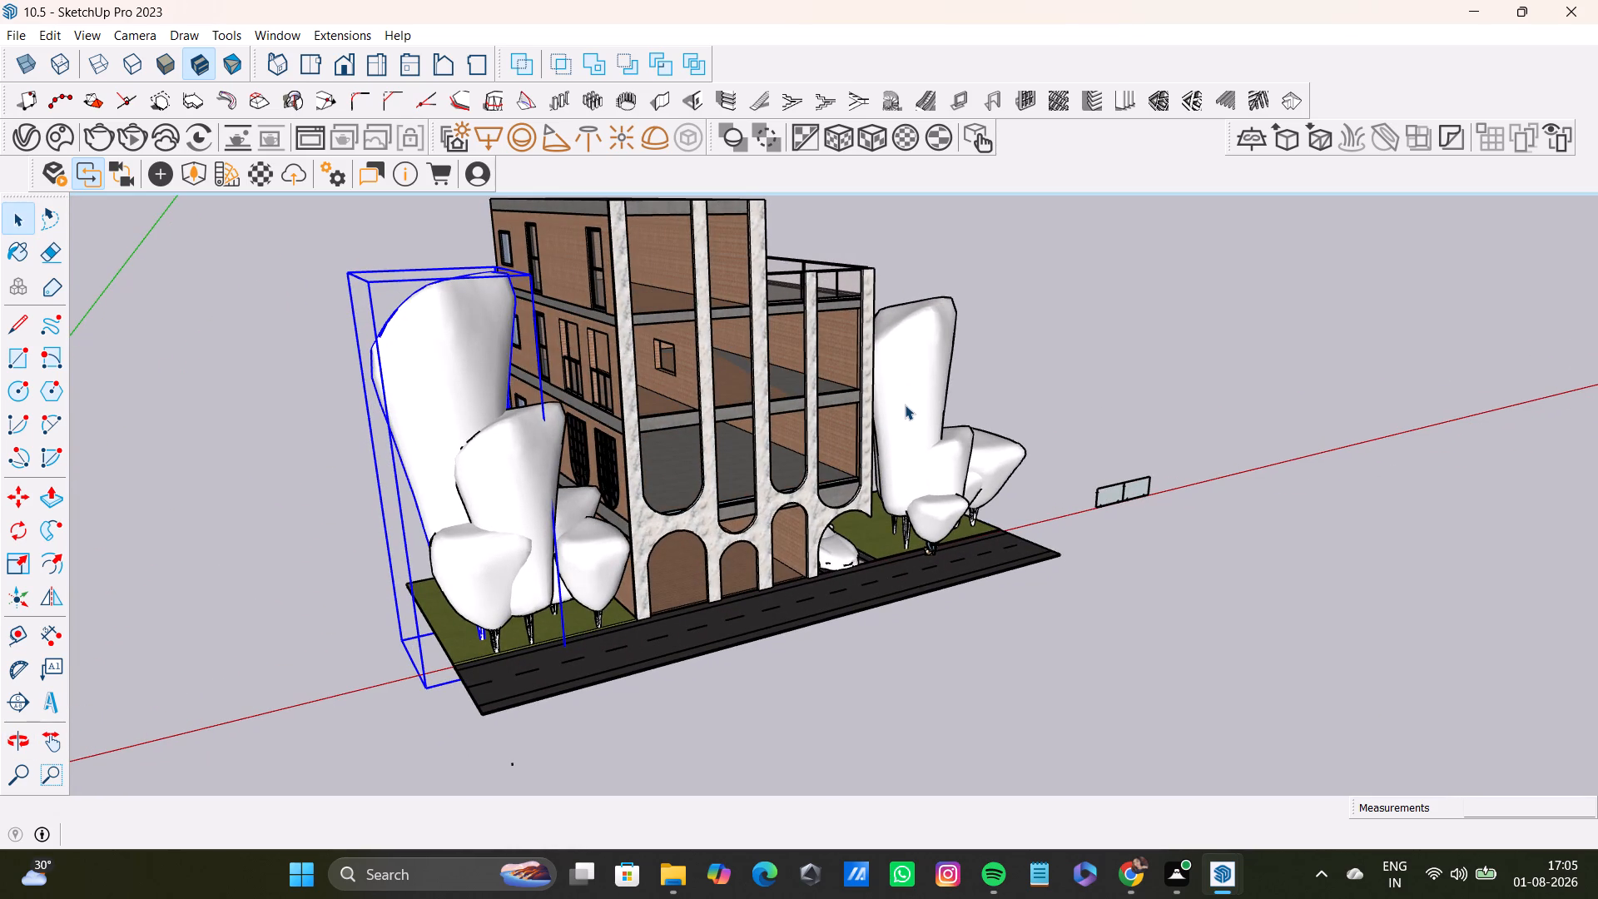
middle_click_drag(910, 403, 898, 548, "shift")
scroll(834, 492, "up", 2)
middle_click_drag(767, 476, 809, 379, "shift")
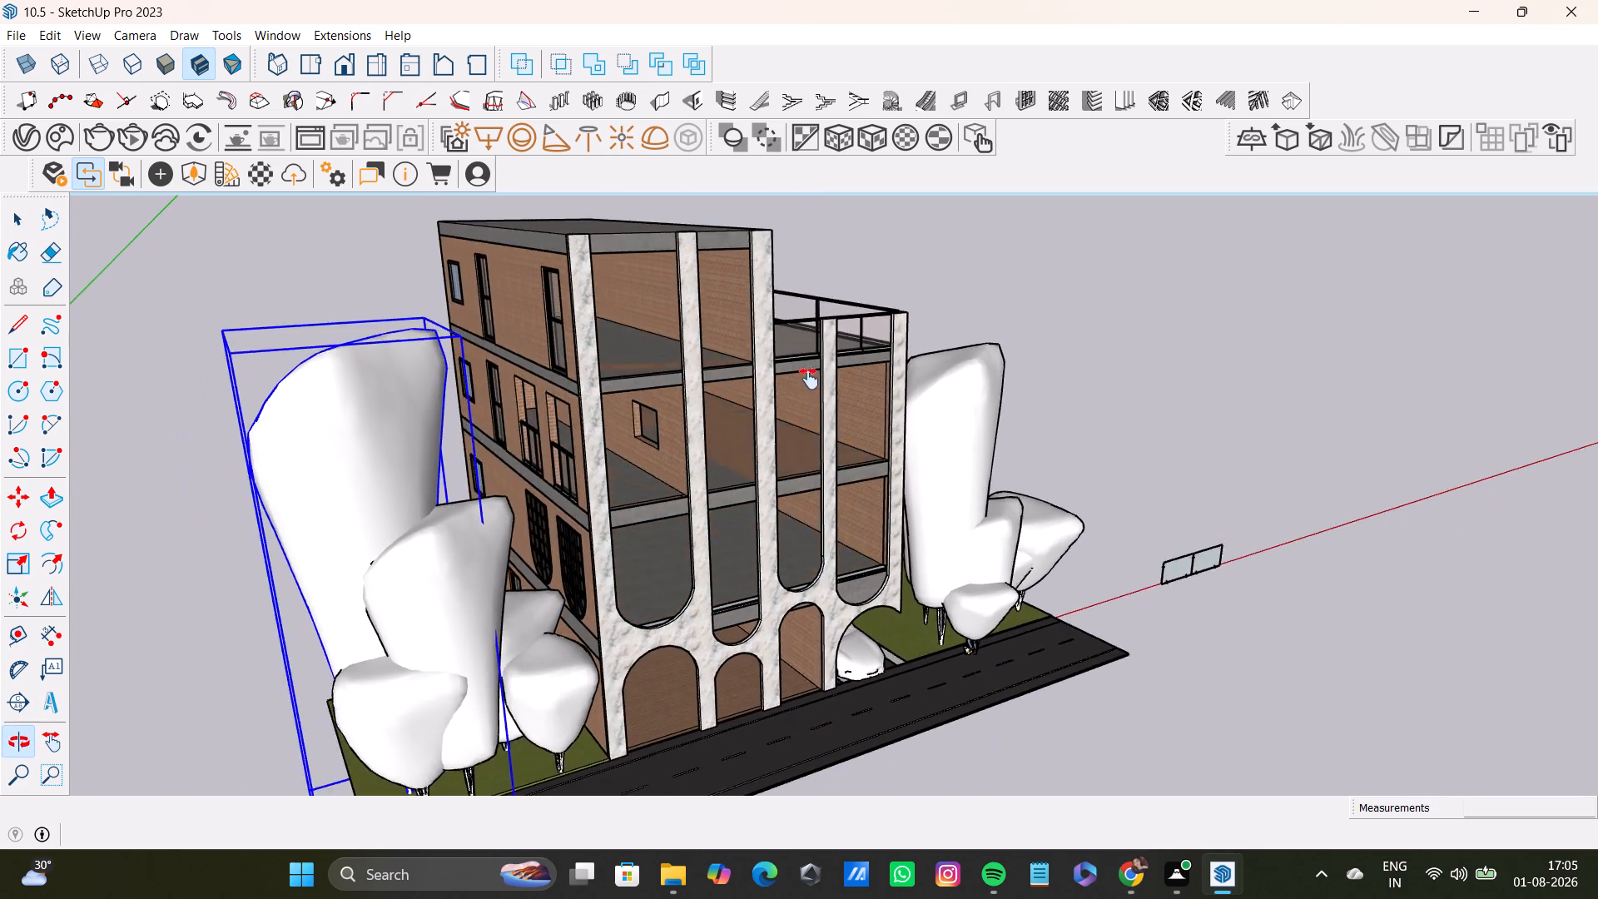
middle_click_drag(809, 379, 811, 373, "shift")
middle_click_drag(787, 436, 816, 465, "shift")
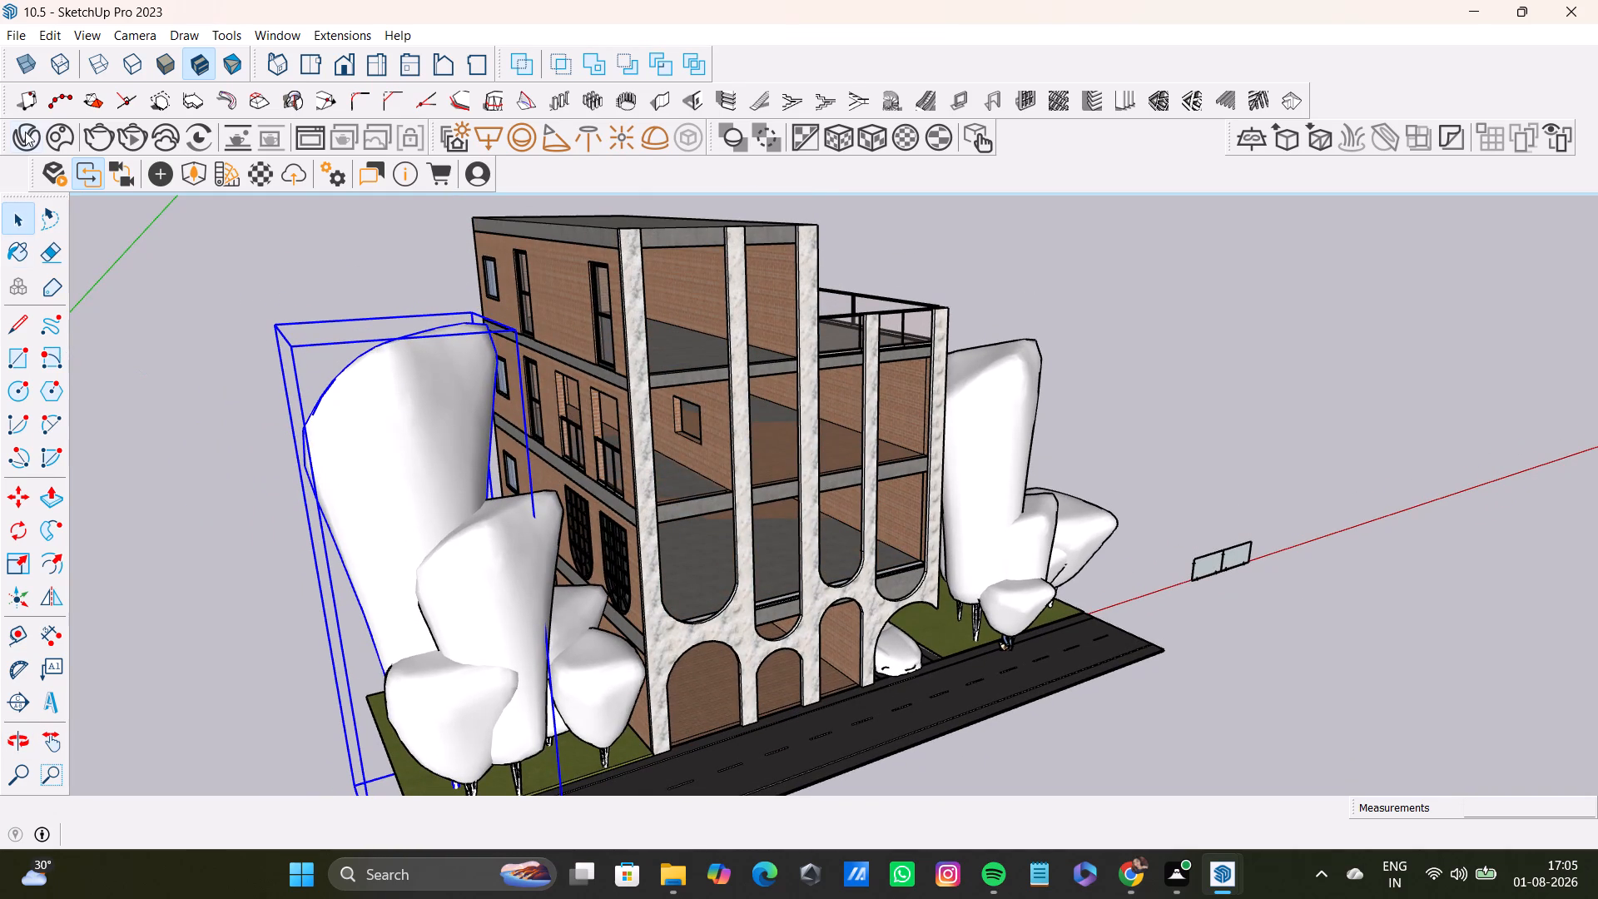
left_click(130, 139)
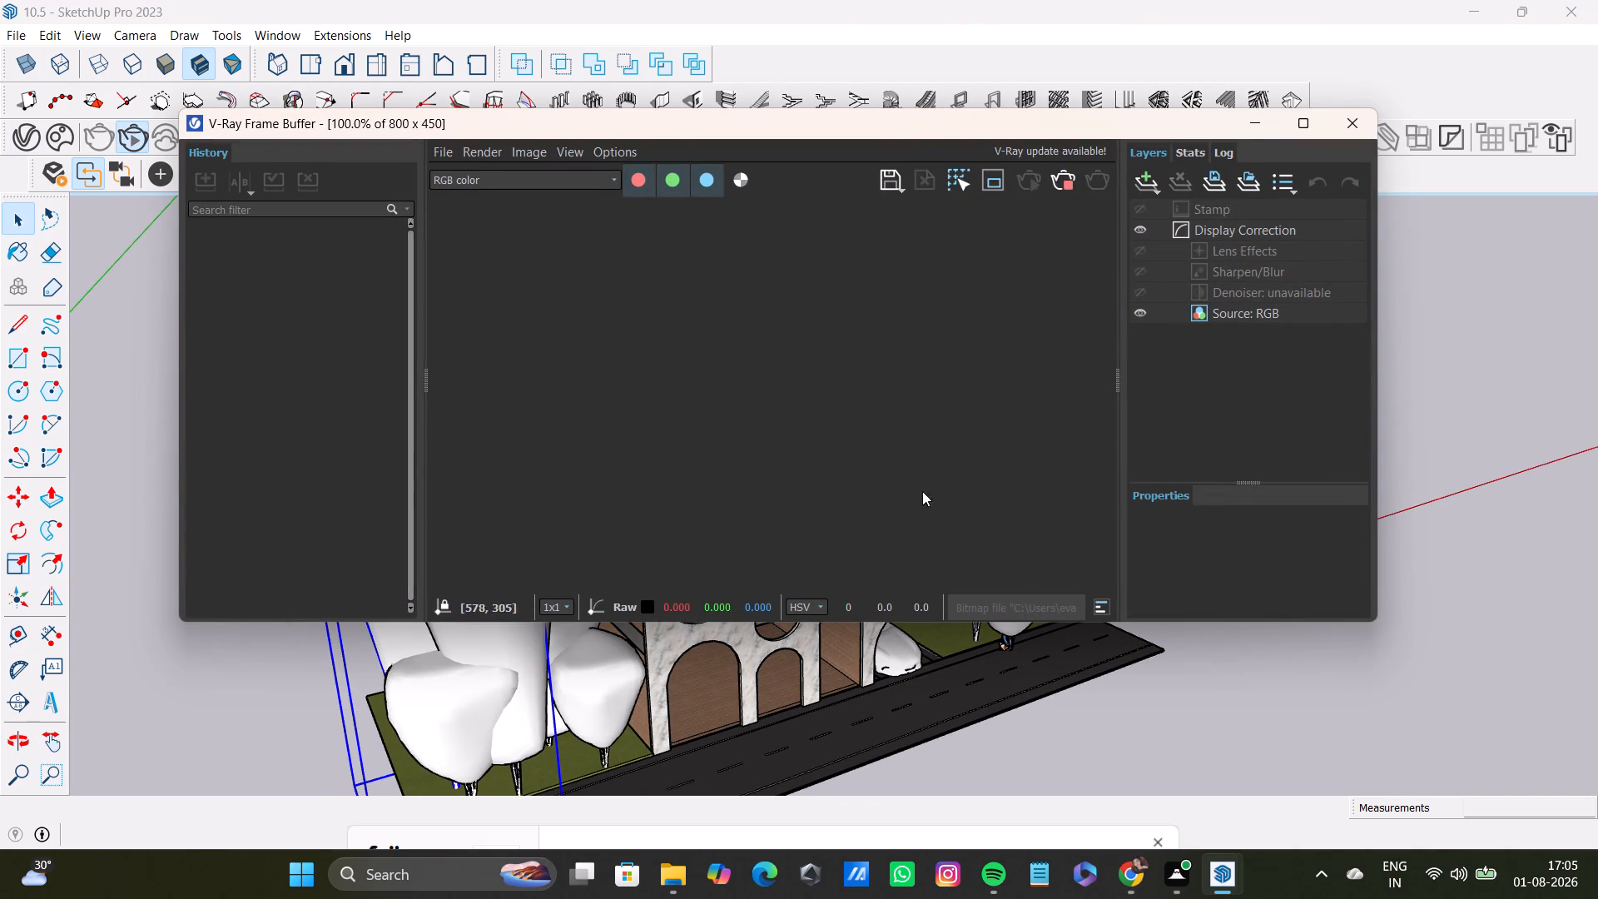
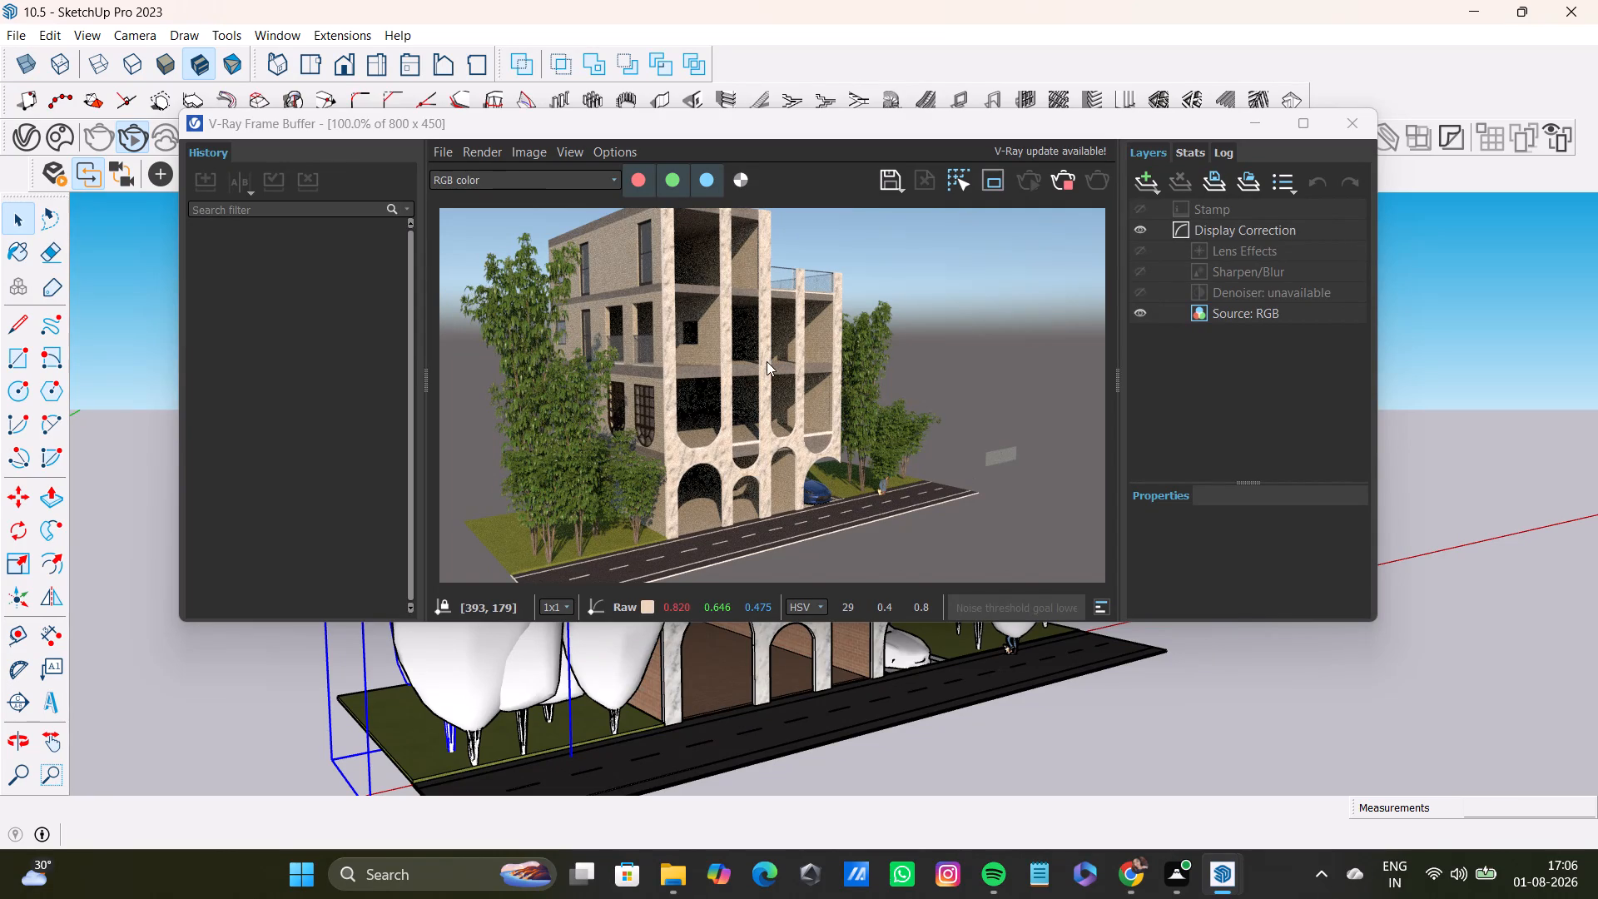
Examine the interactive render of the facade from a slightly adjusted raised corner view and close the frame buffer.
middle_click_drag(1452, 362, 1464, 445, "shift")
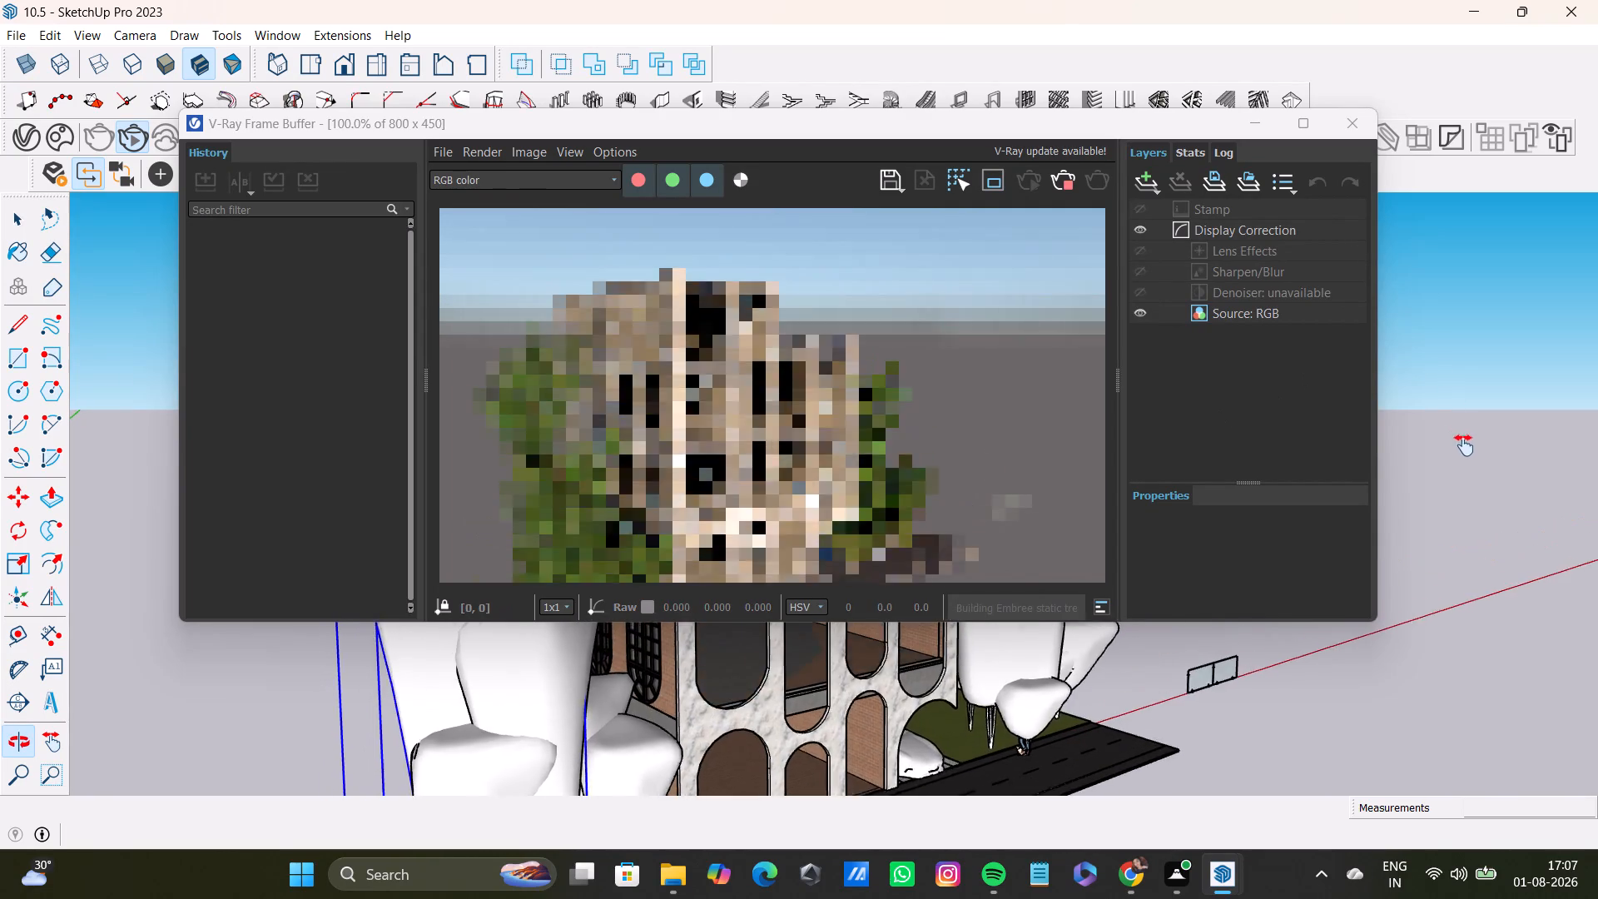
middle_click_drag(1464, 445, 1466, 396, "shift")
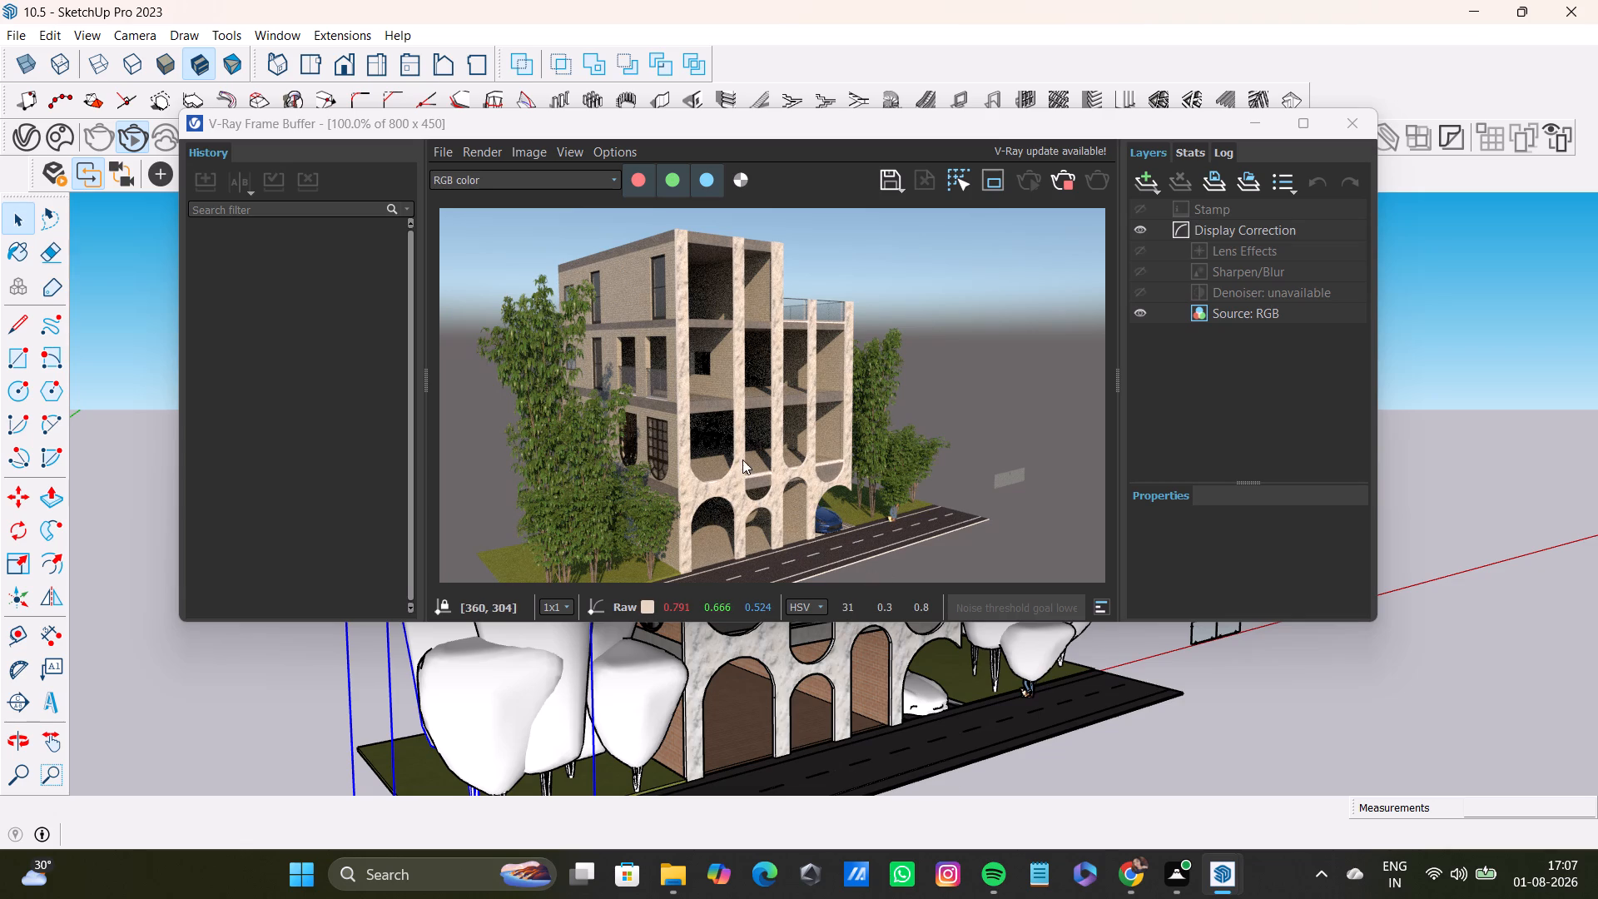
scroll(679, 463, "up", 1)
scroll(832, 484, "down", 1)
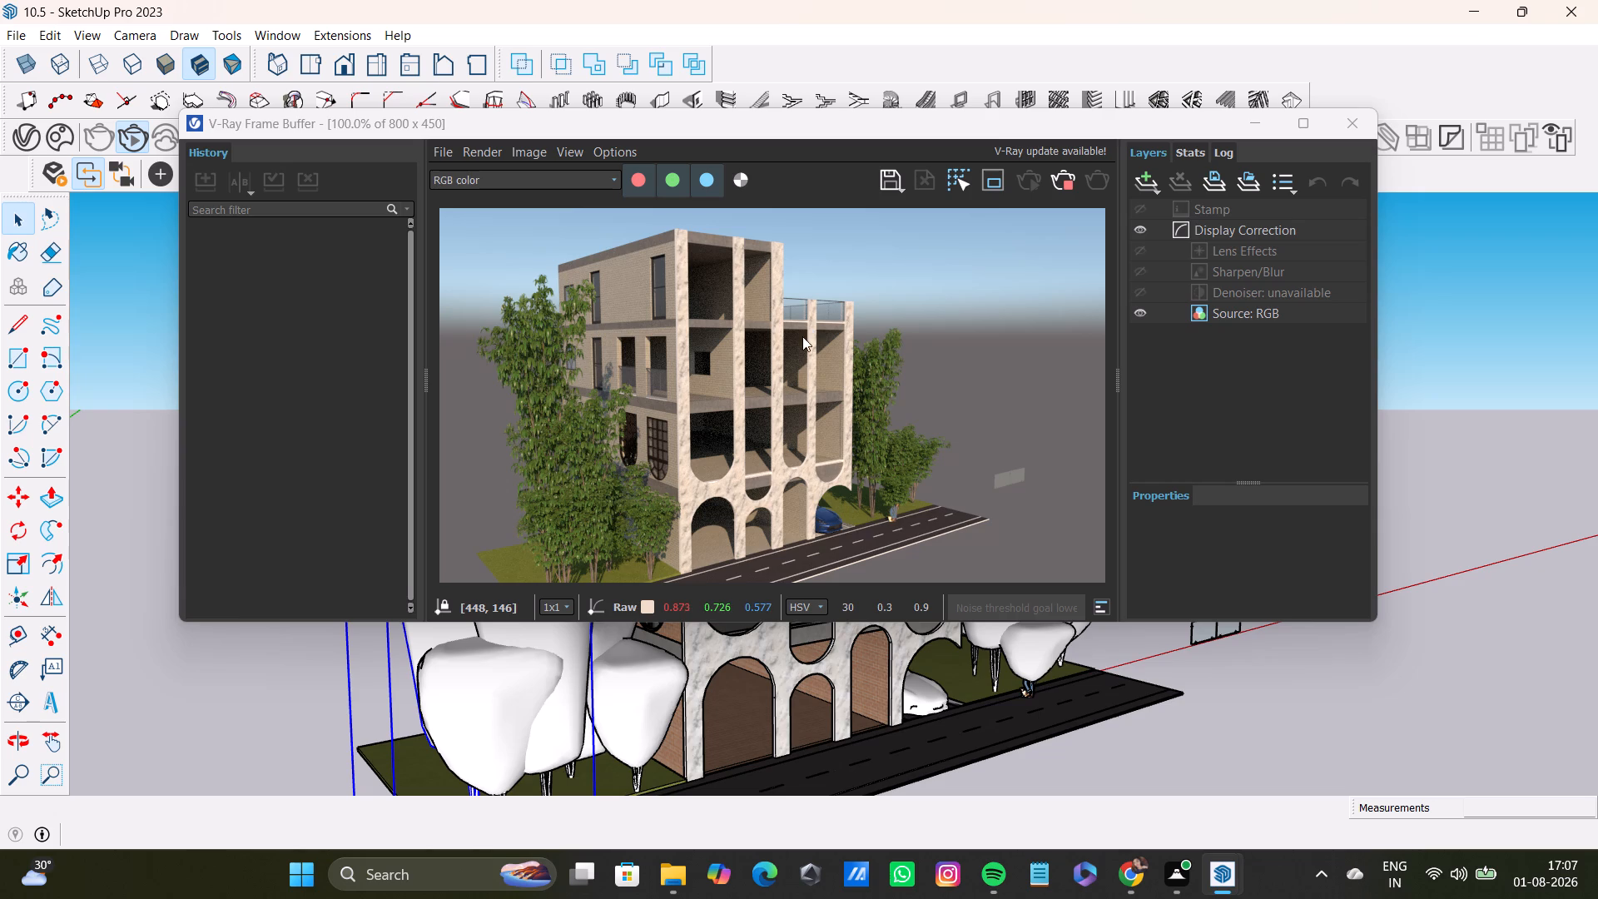
left_click(1360, 122)
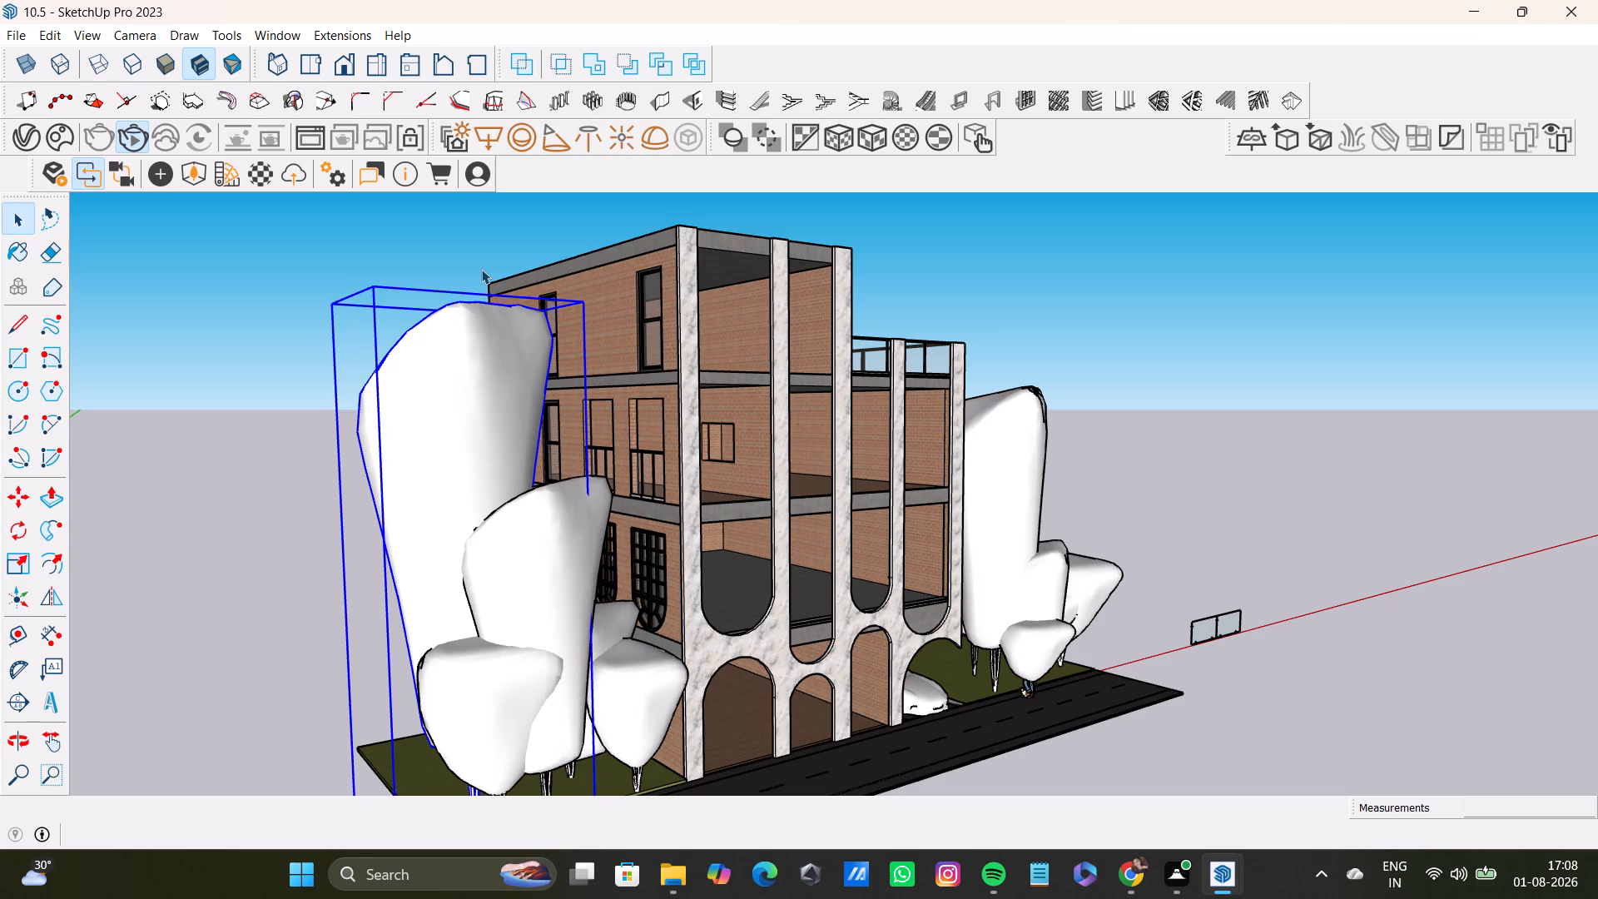
Apply the Concrete Grey 06 100cm material to the white strip along the first-floor slab's front edge, behind the marble arches.
middle_click_drag(1007, 575, 667, 722)
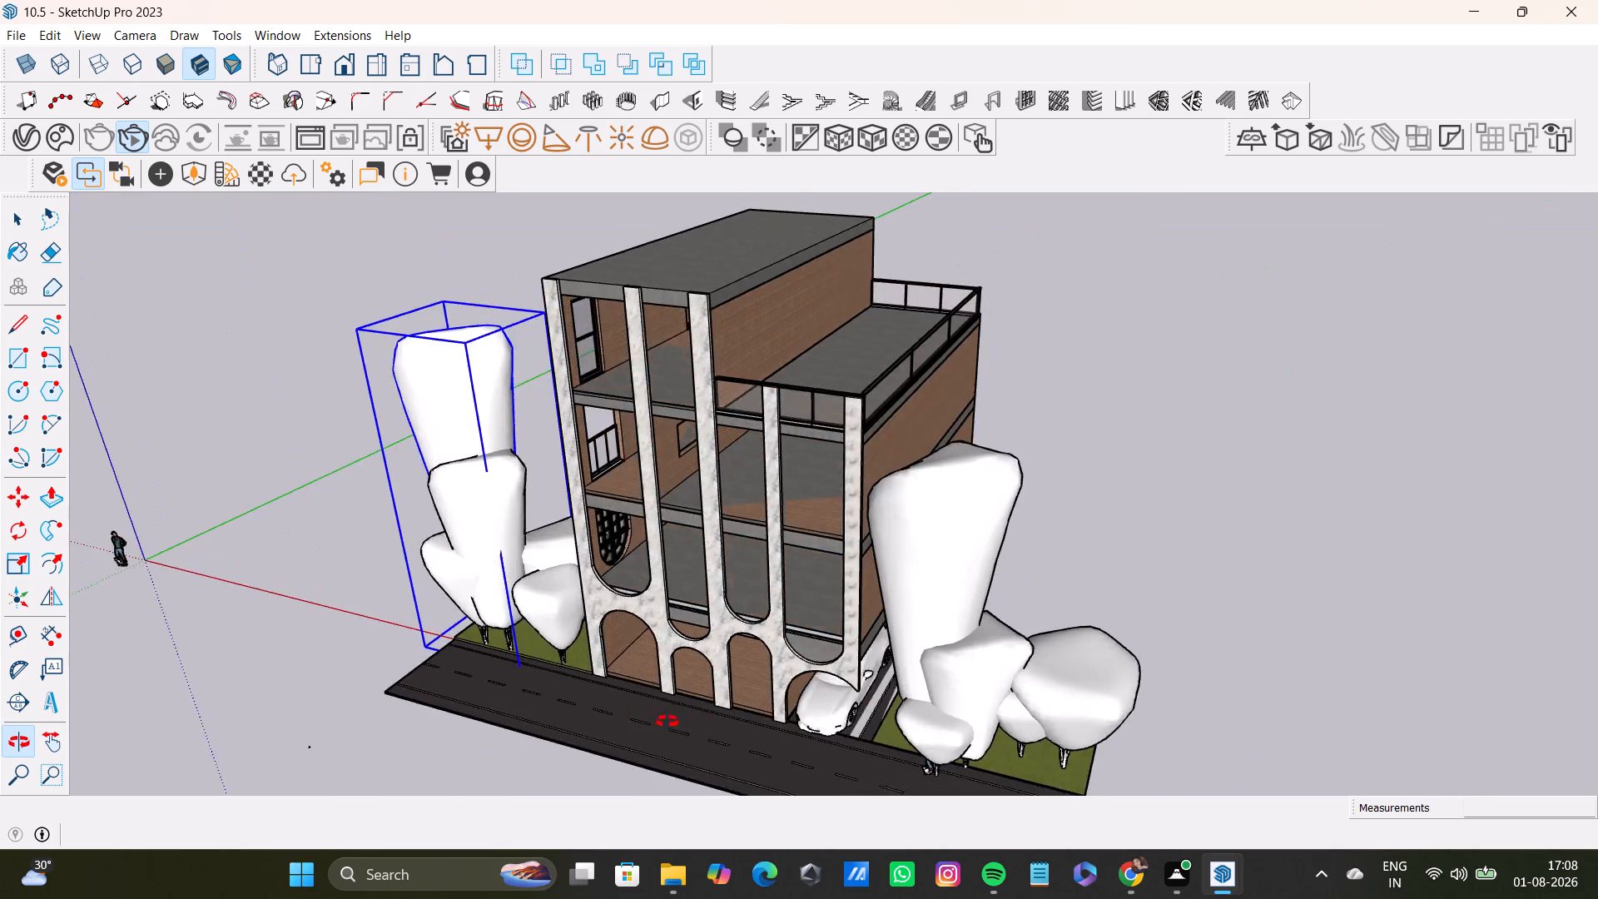
middle_click_drag(667, 722, 1219, 533)
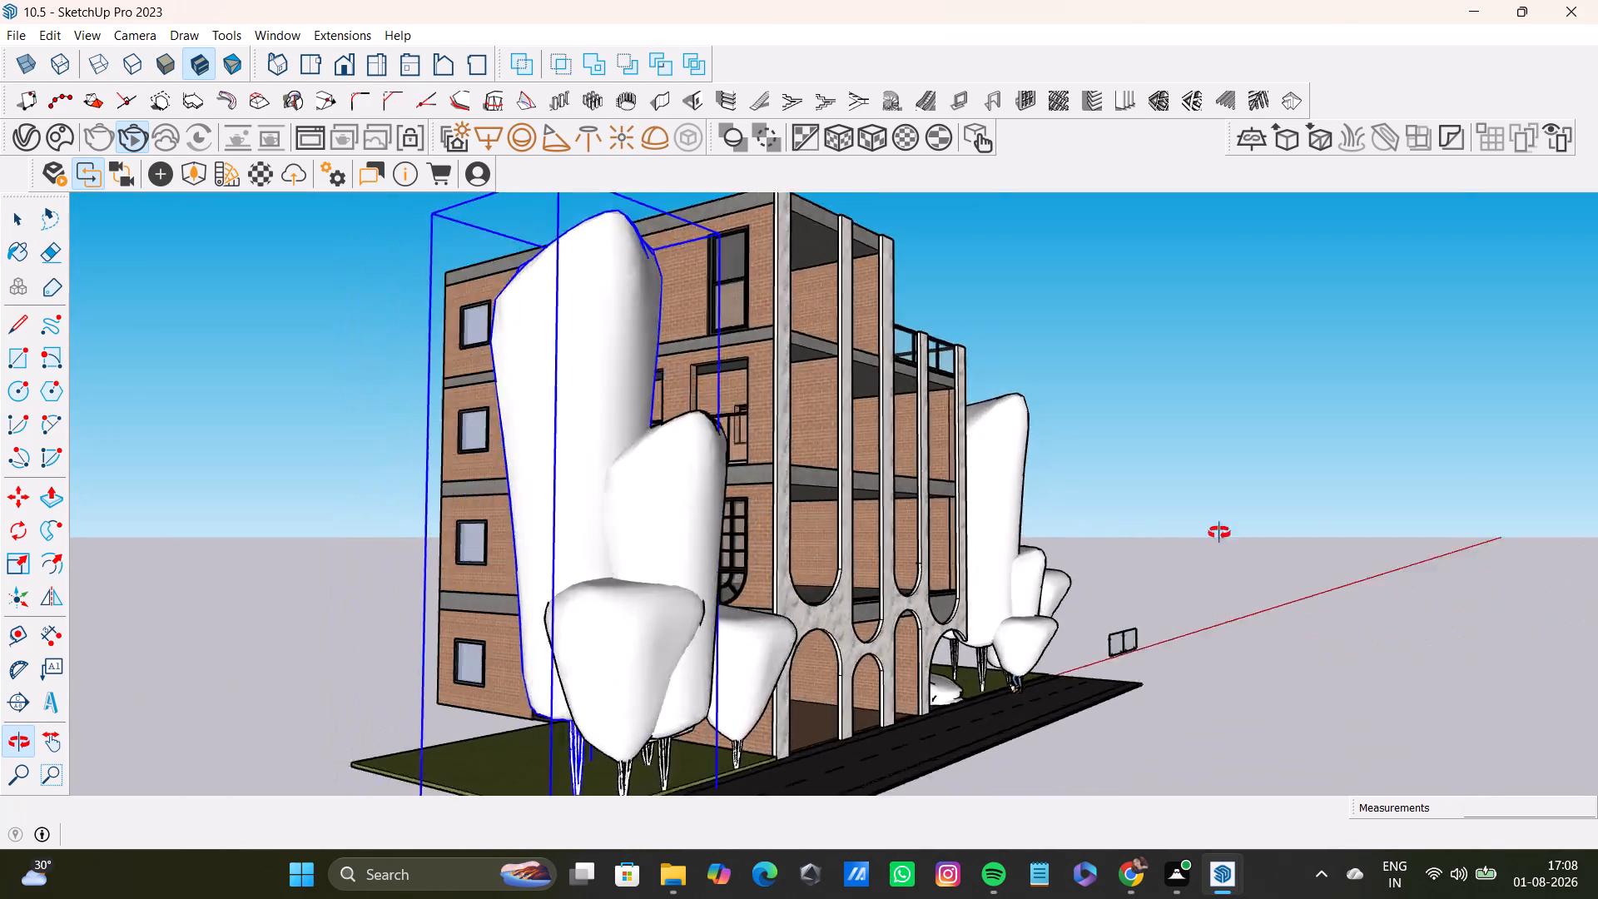
middle_click_drag(1219, 533, 906, 604)
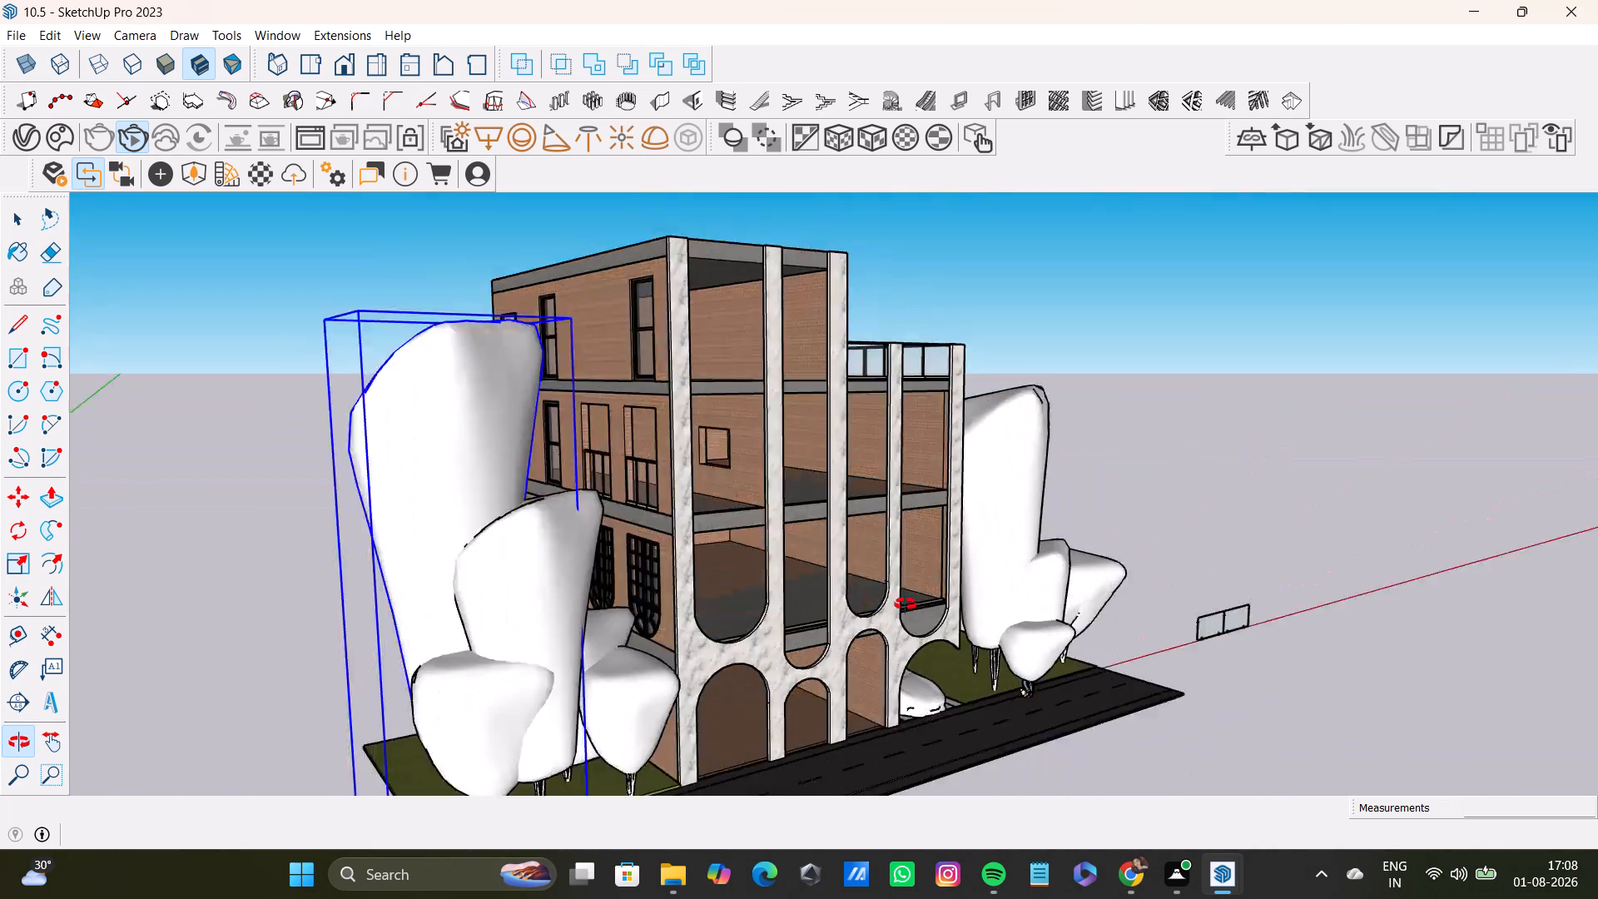
middle_click_drag(906, 604, 720, 727)
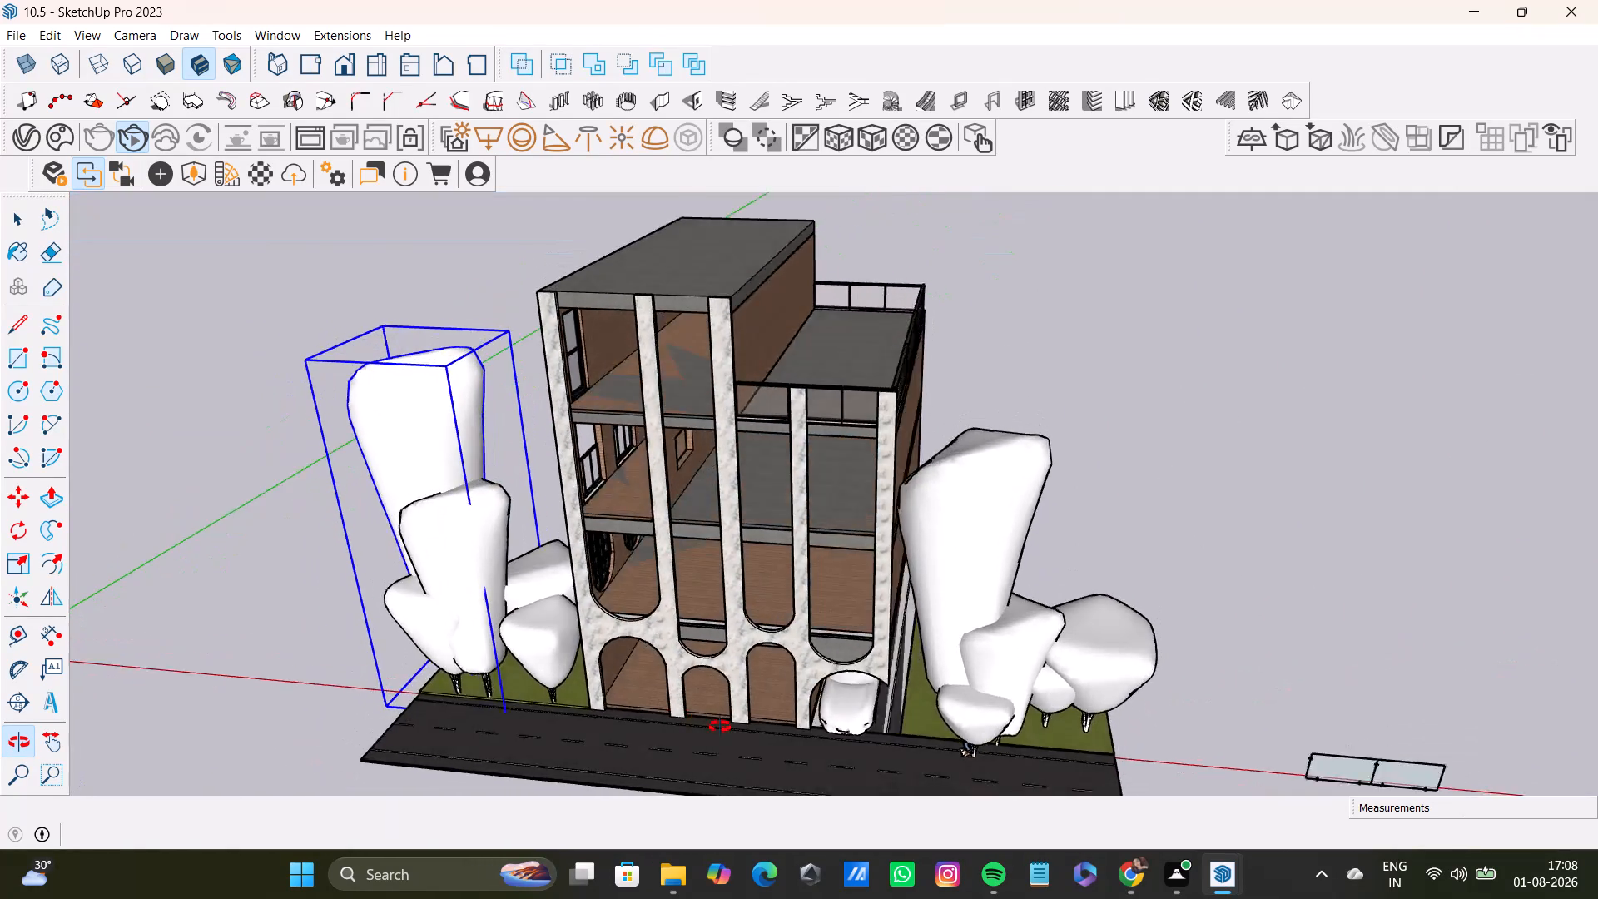
middle_click_drag(720, 727, 785, 553)
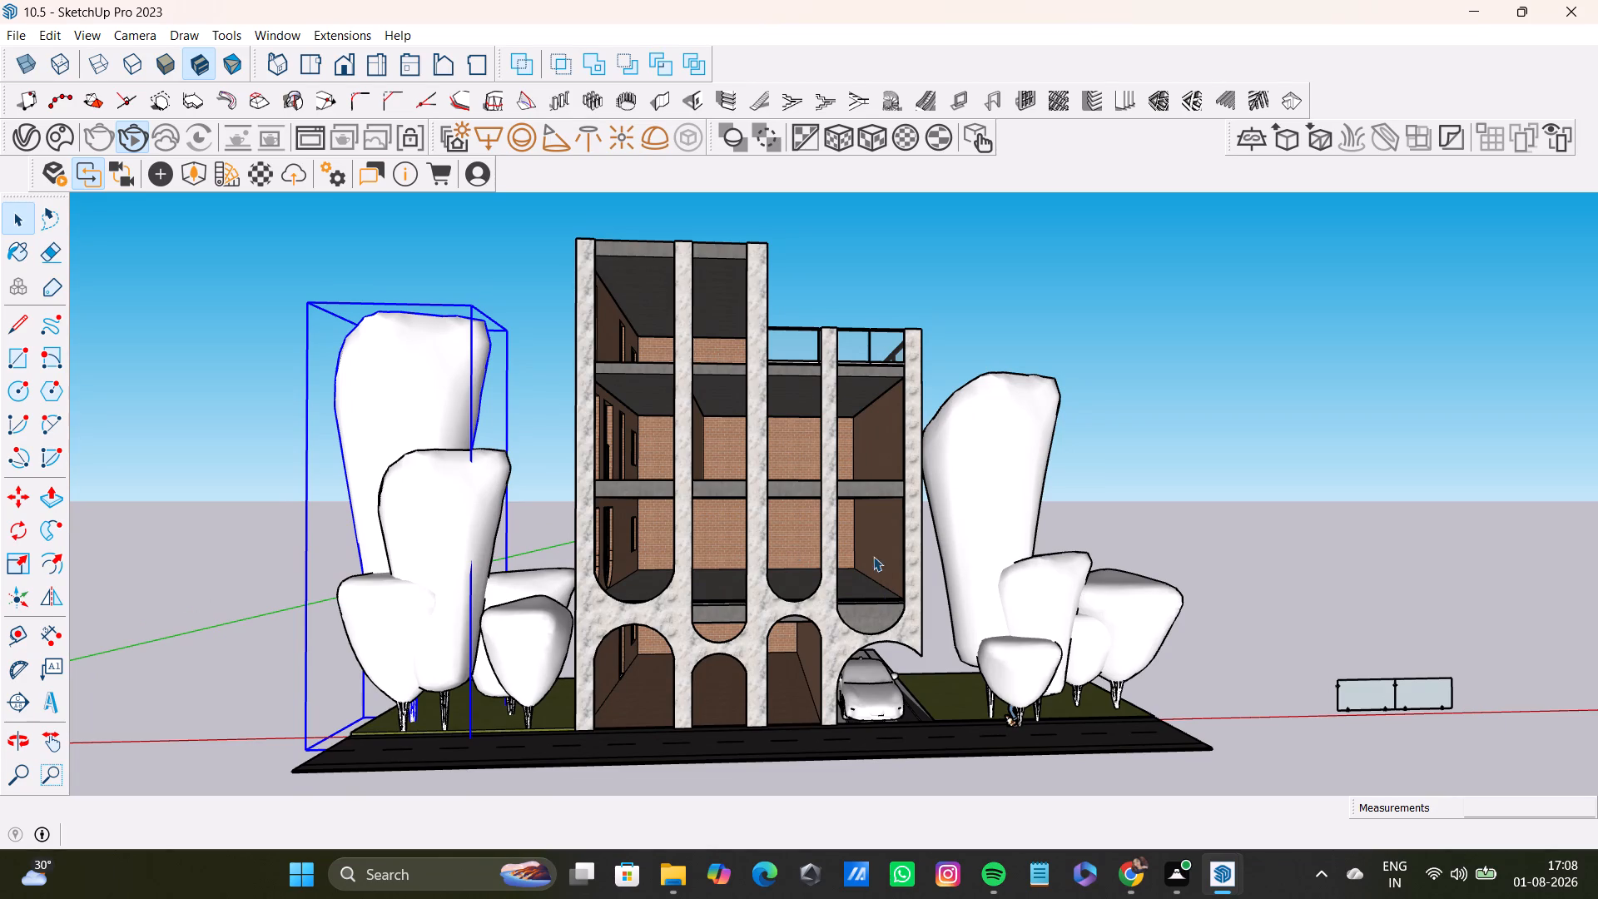
middle_click_drag(888, 601, 879, 755)
scroll(723, 620, "up", 9)
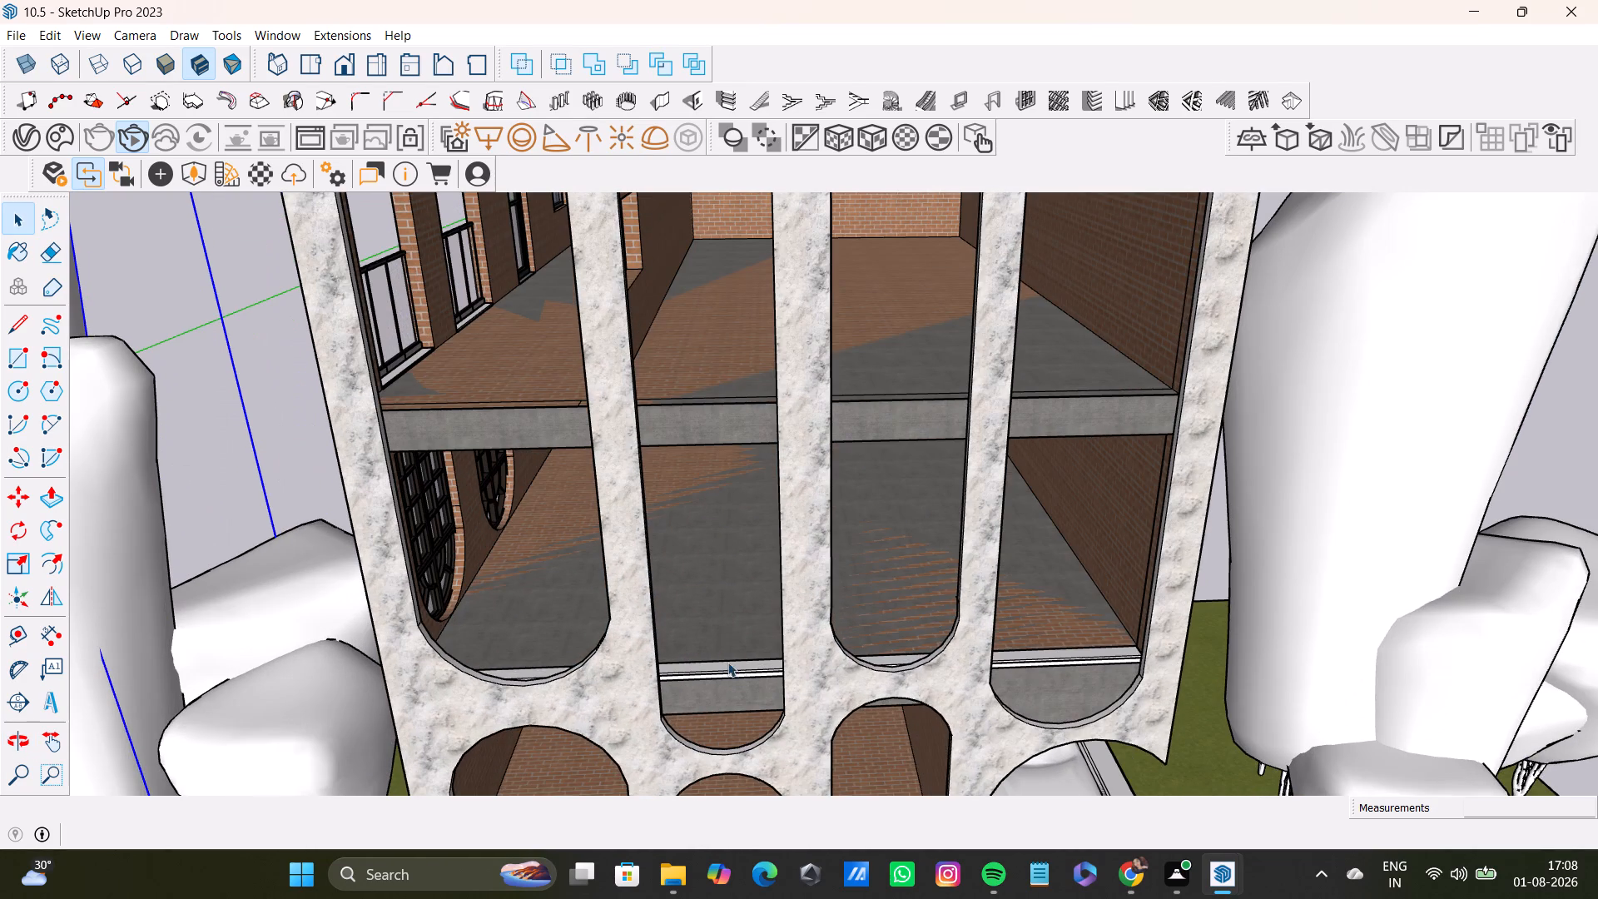
triple_click(737, 666)
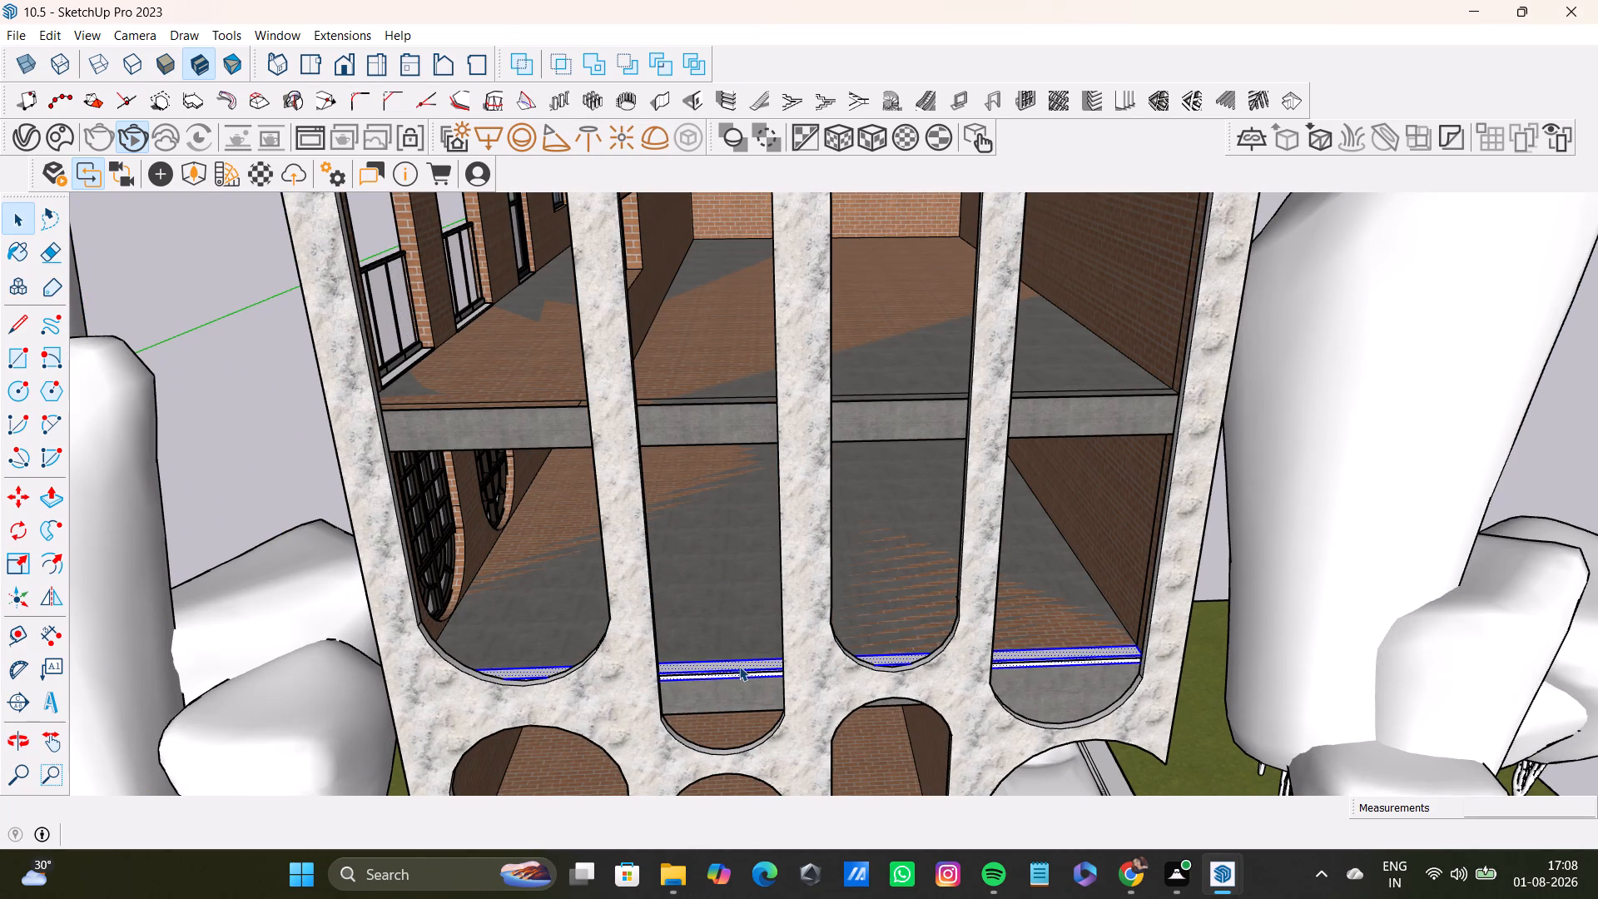
left_click(32, 140)
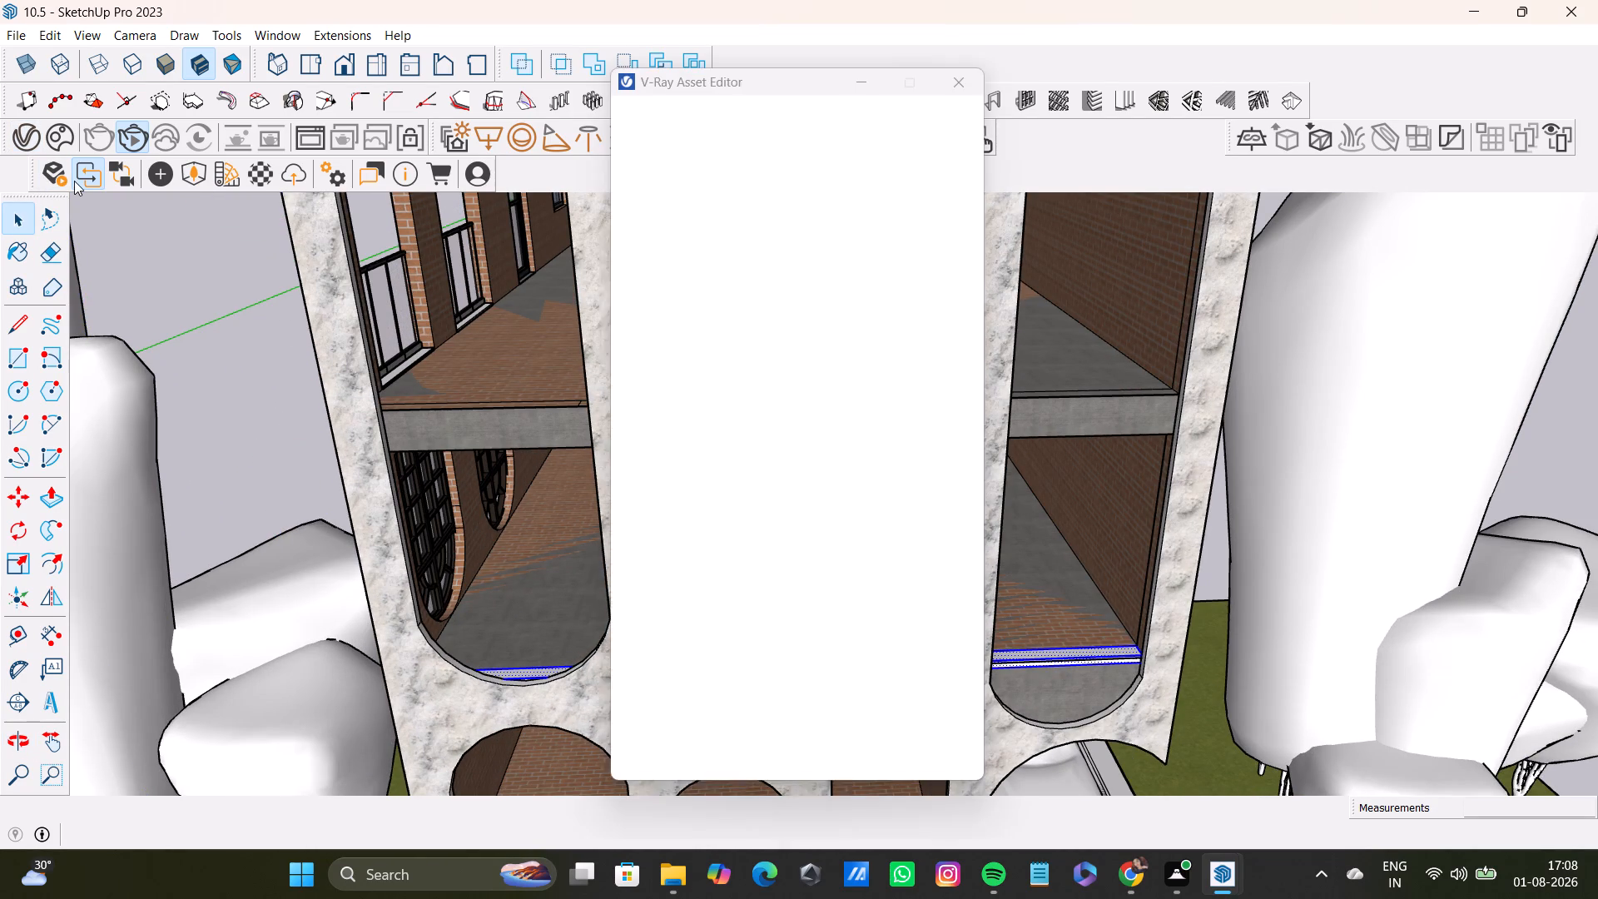
left_click(723, 323)
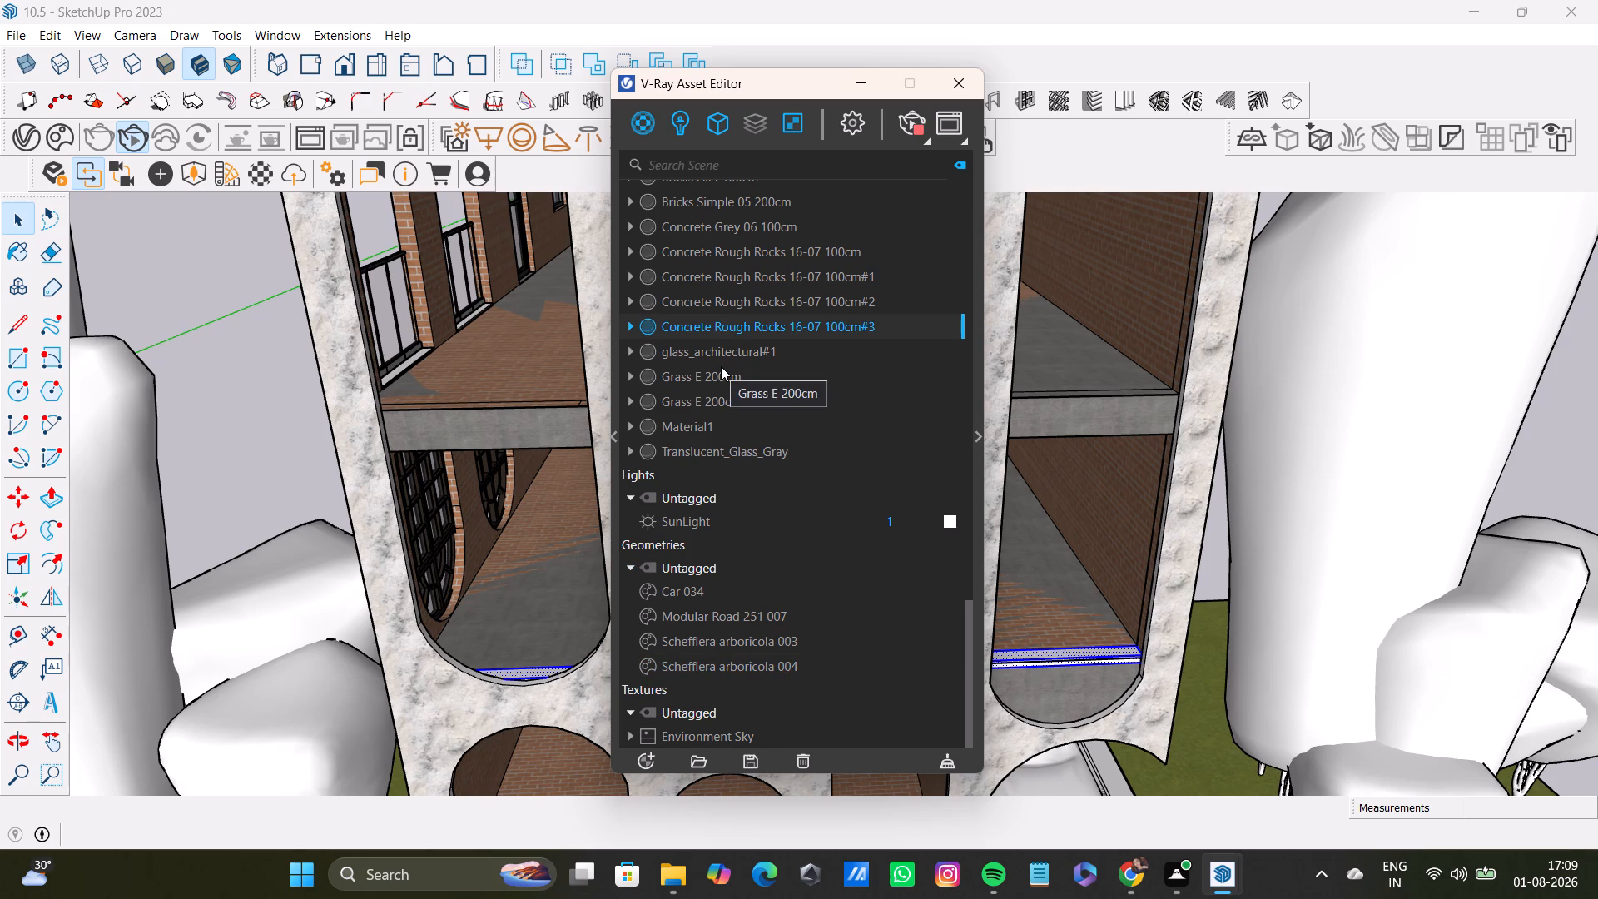
left_click(728, 221)
right_click(728, 221)
right_click(728, 221)
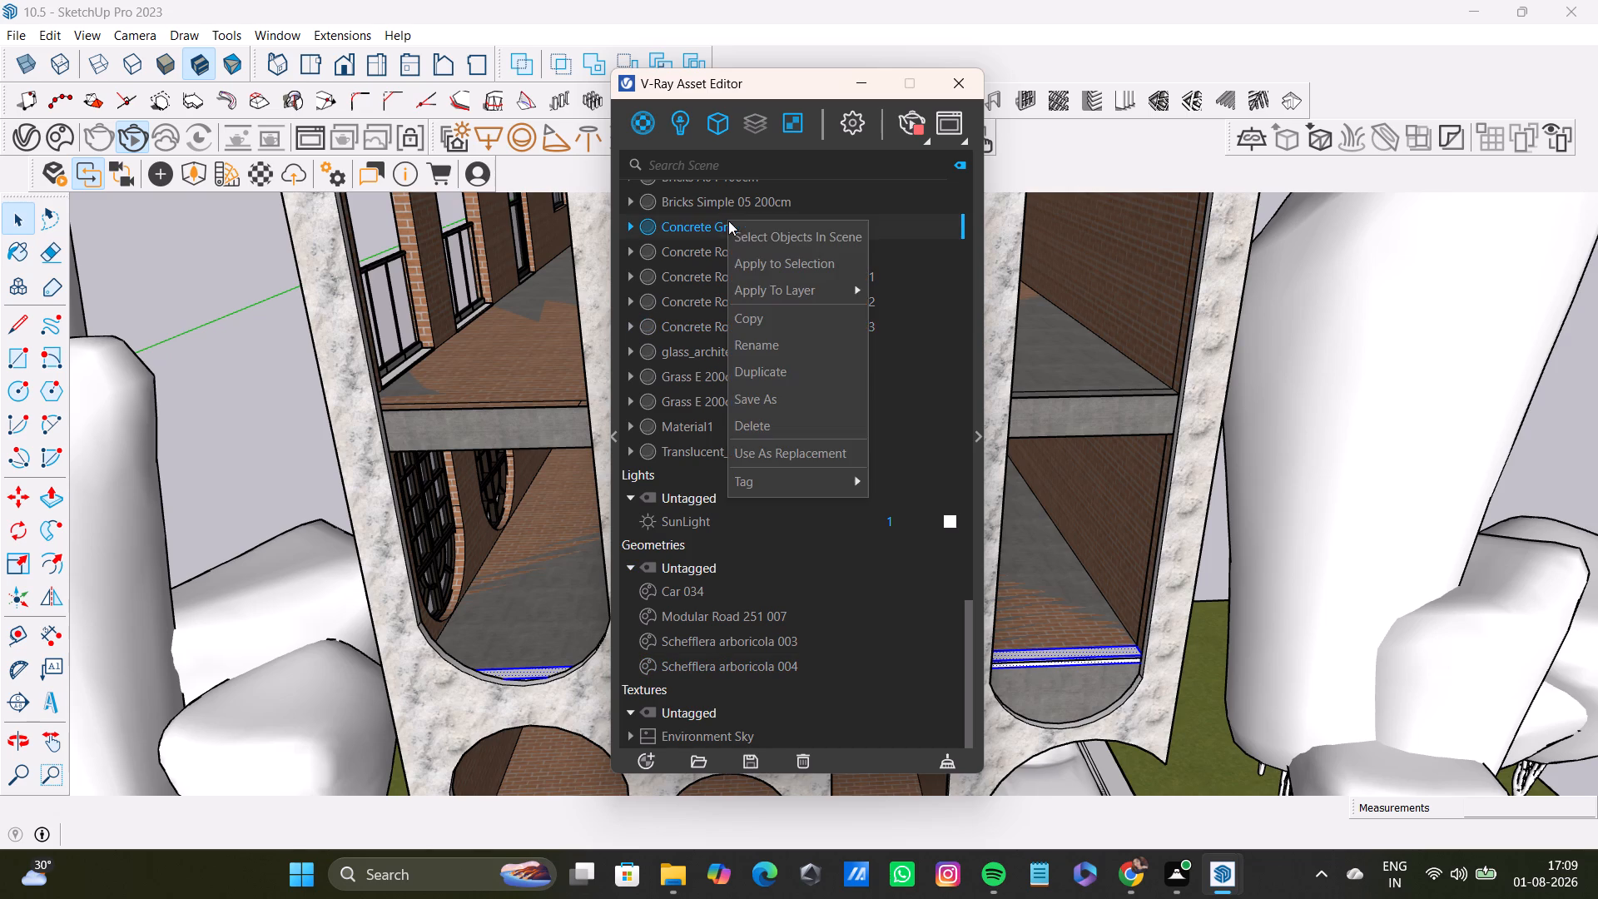
left_click(777, 266)
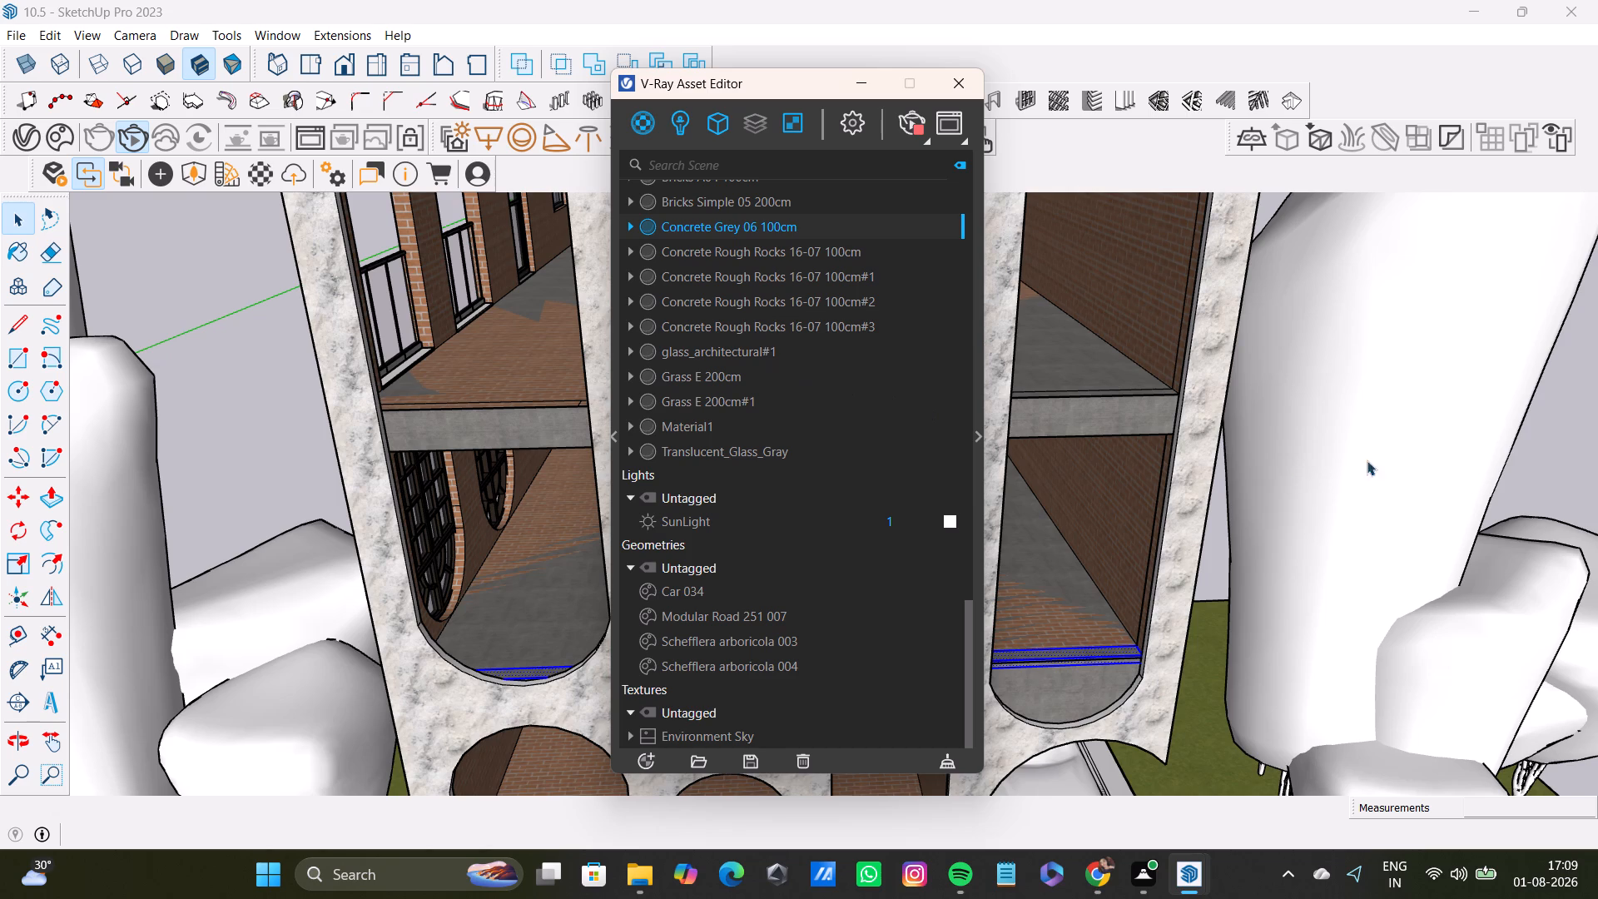
left_click(221, 315)
left_click(861, 85)
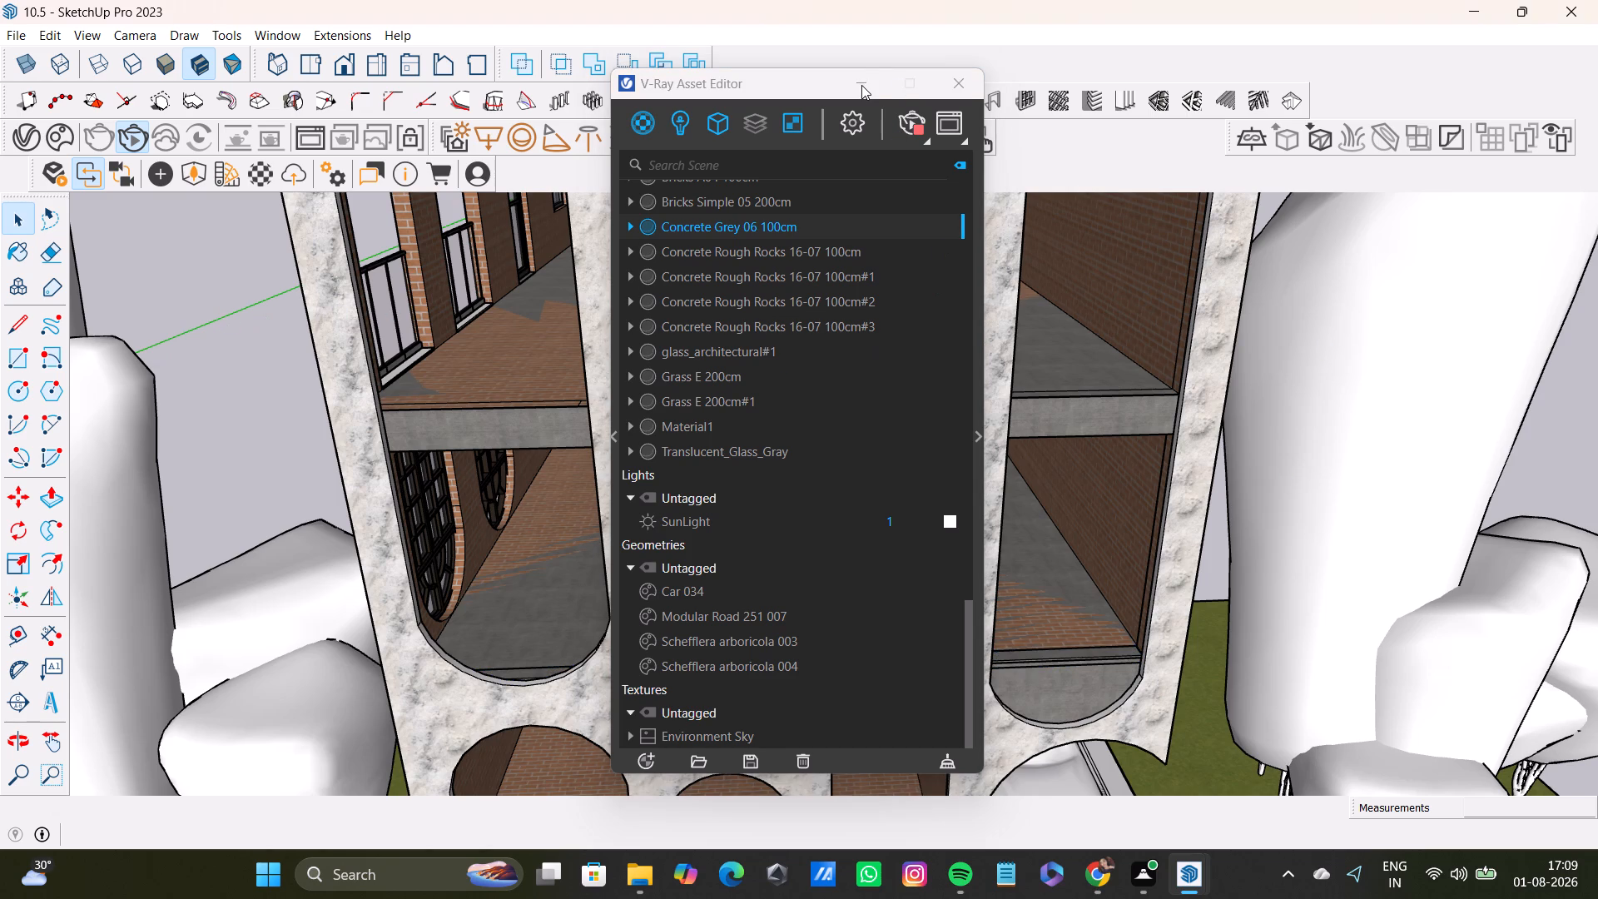
left_click(859, 82)
left_click_drag(796, 77, 974, 296)
Apply Concrete Grey 06 100cm to the thin white strip below the terrace railing on the street-facing edge.
middle_click_drag(739, 457, 727, 565)
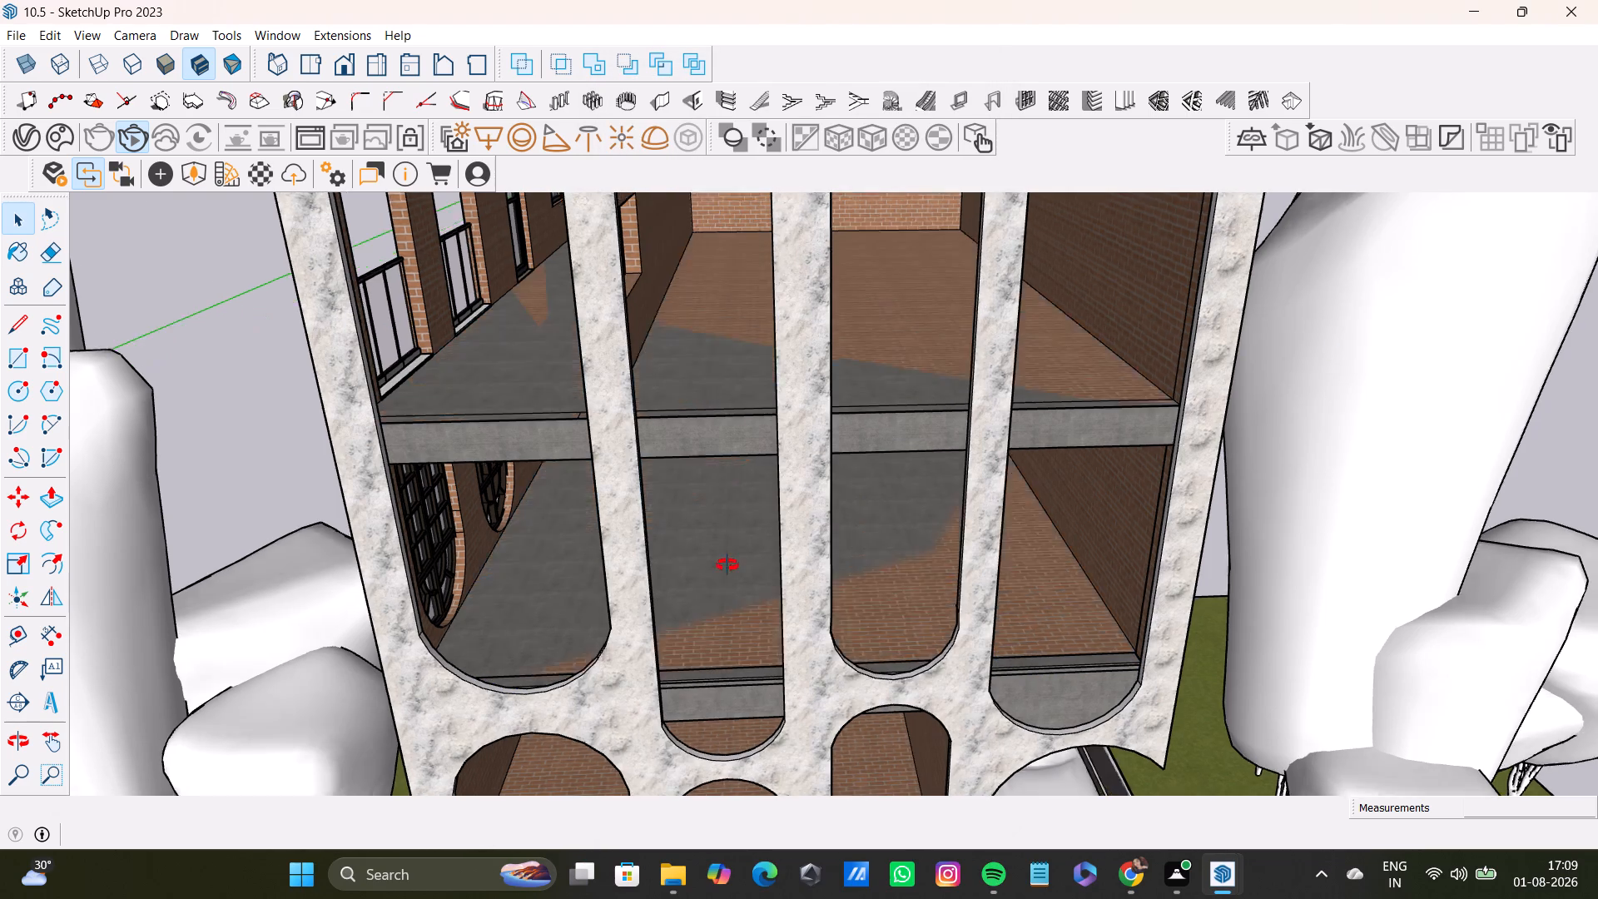
middle_click_drag(727, 565, 696, 595)
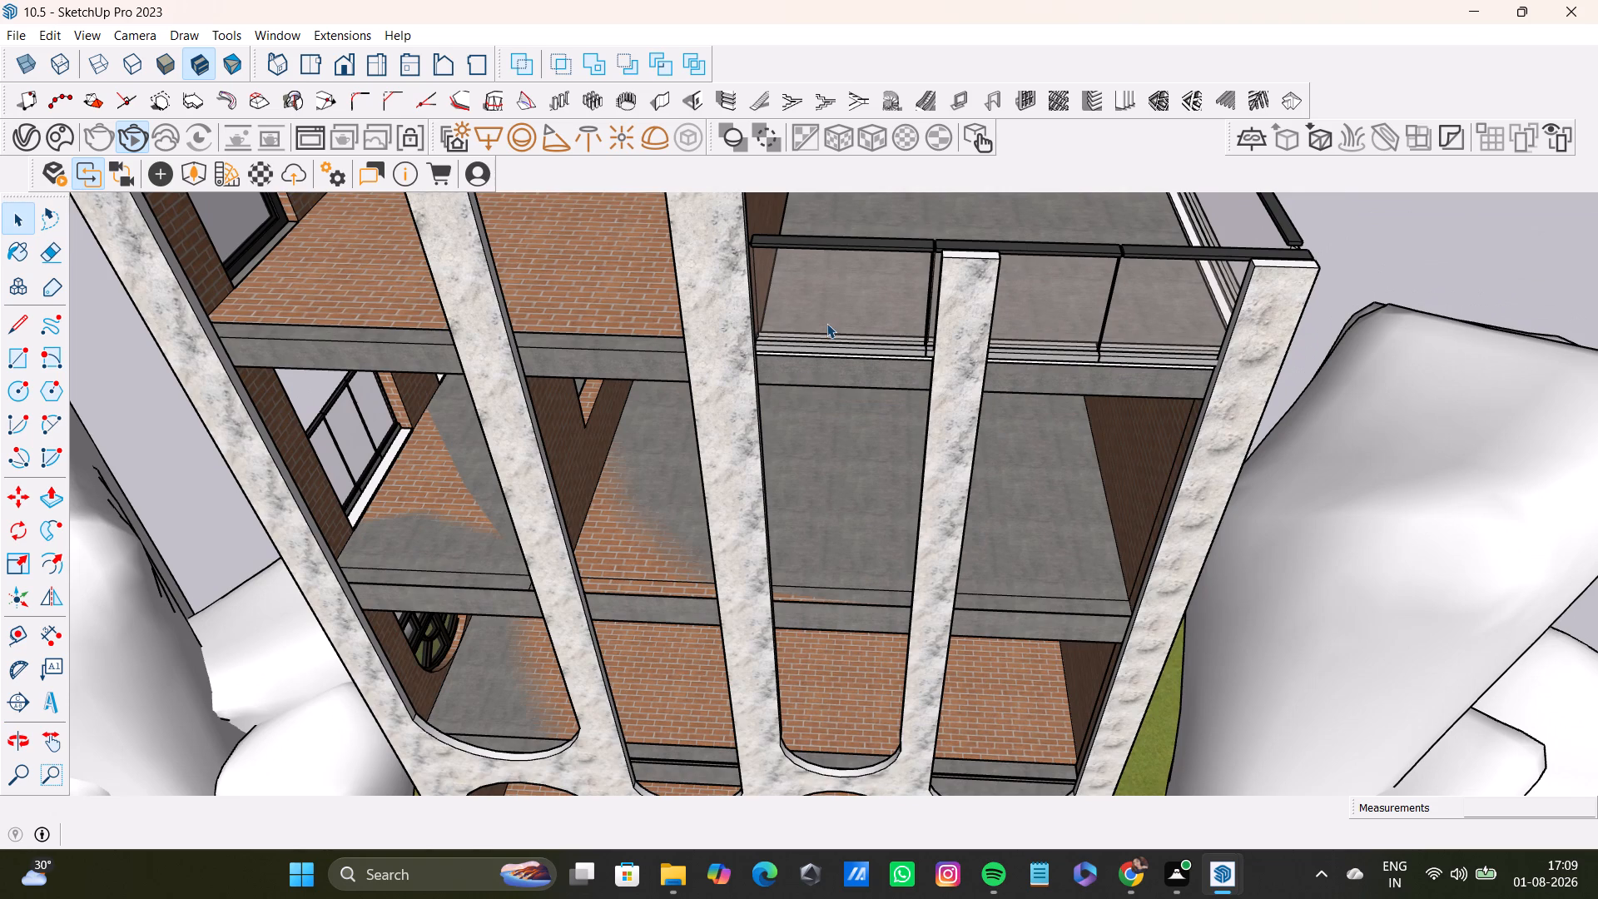
scroll(1078, 372, "up", 9)
triple_click(1140, 360)
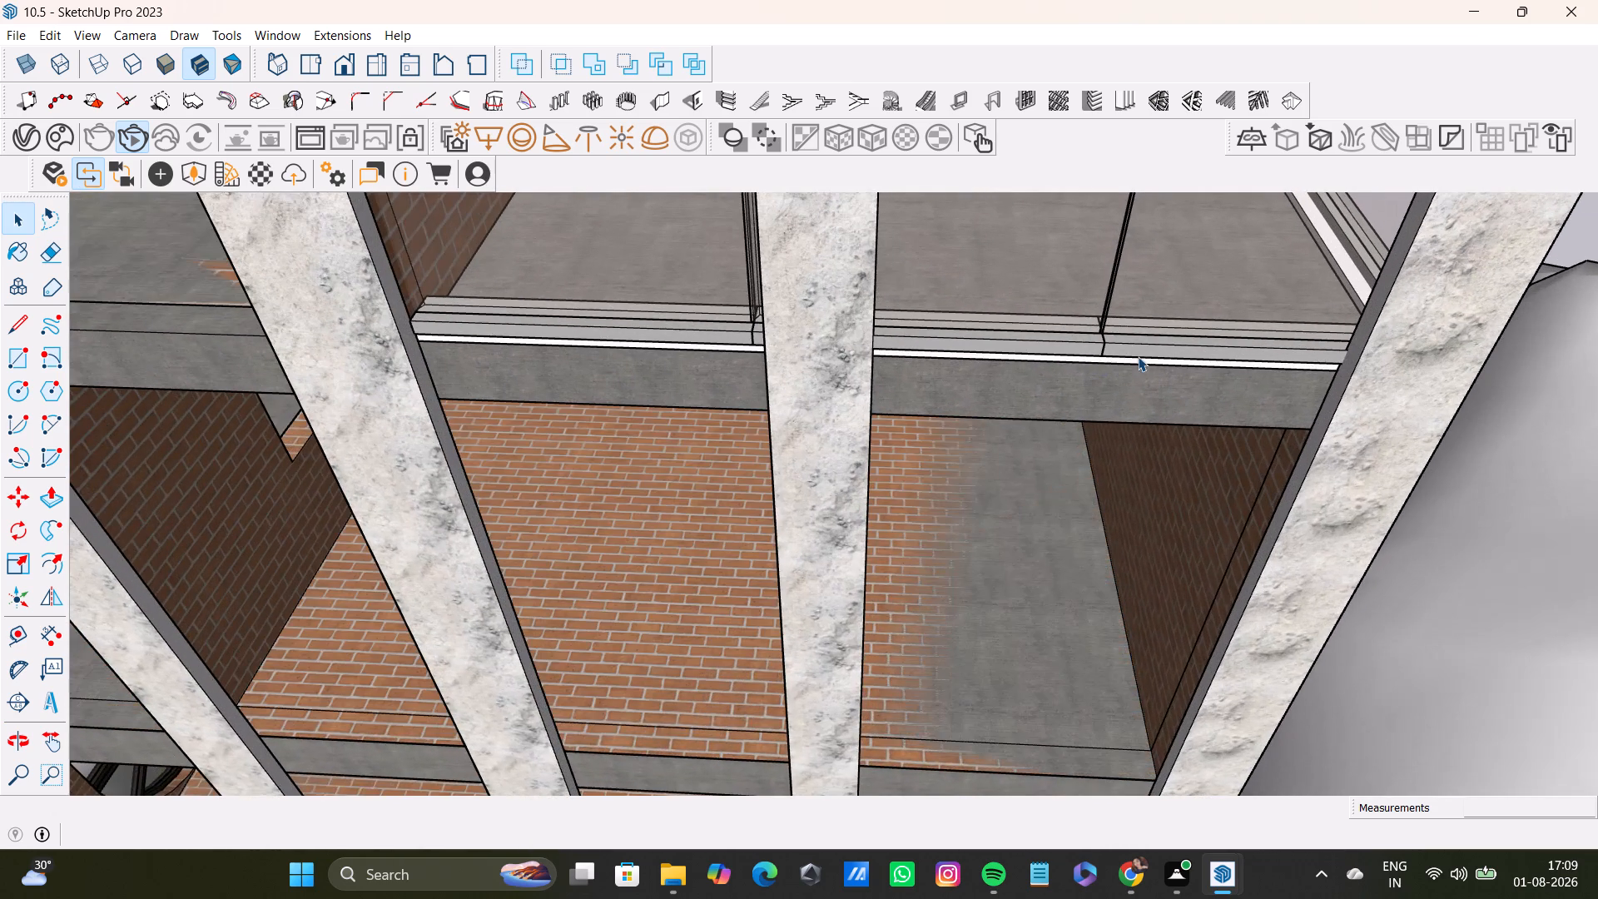
left_click(1140, 360)
left_click(1140, 360)
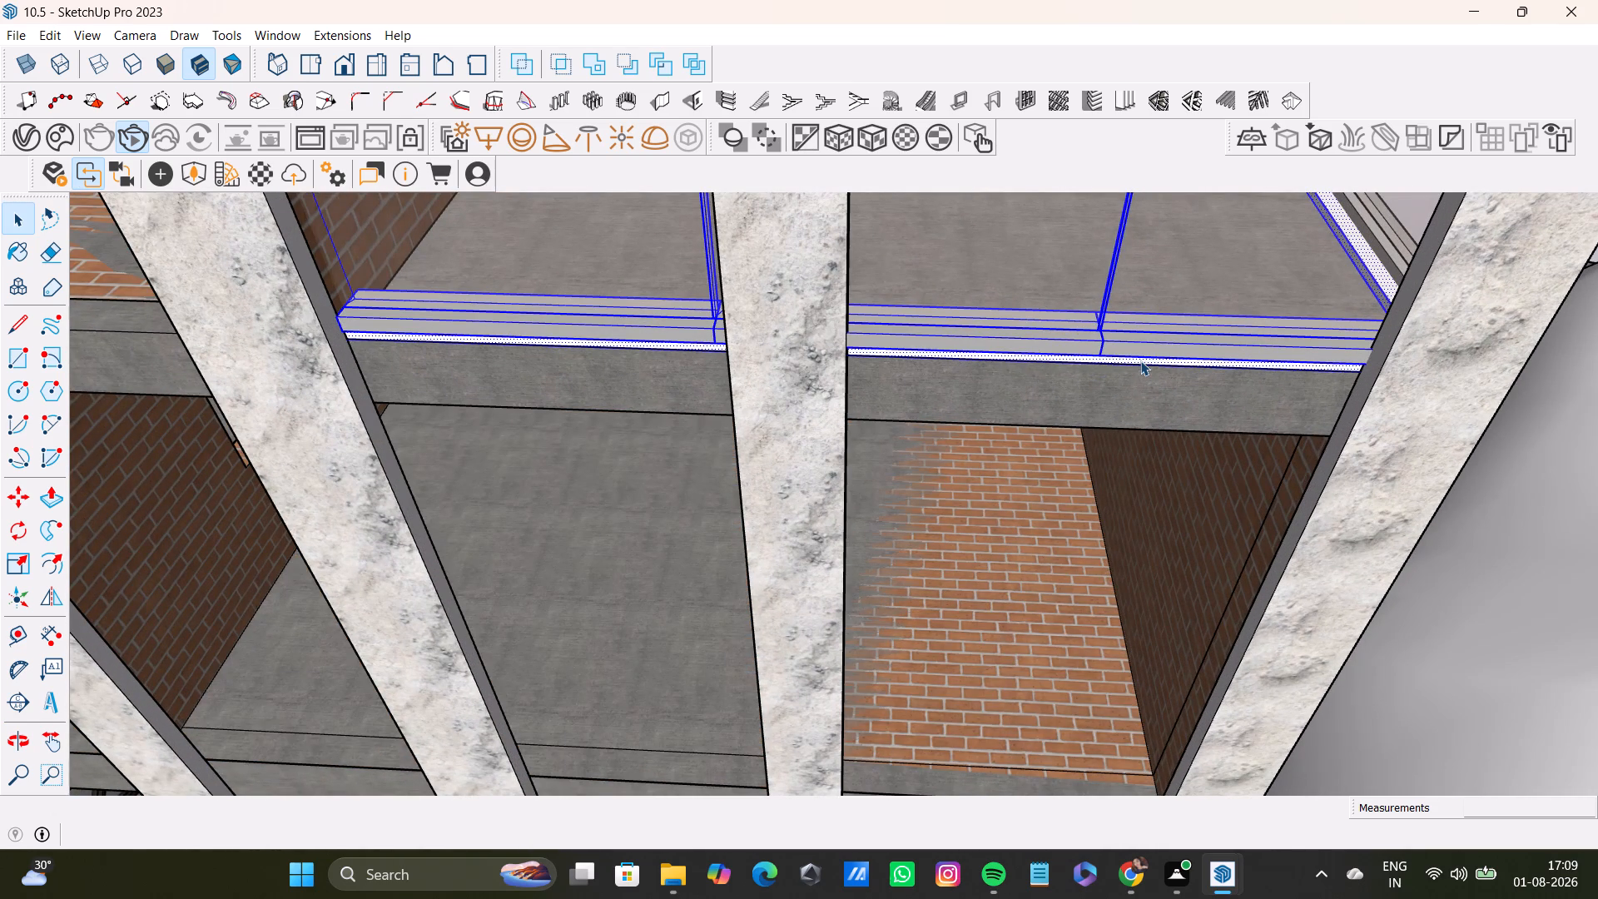
left_click(1140, 360)
double_click(1140, 360)
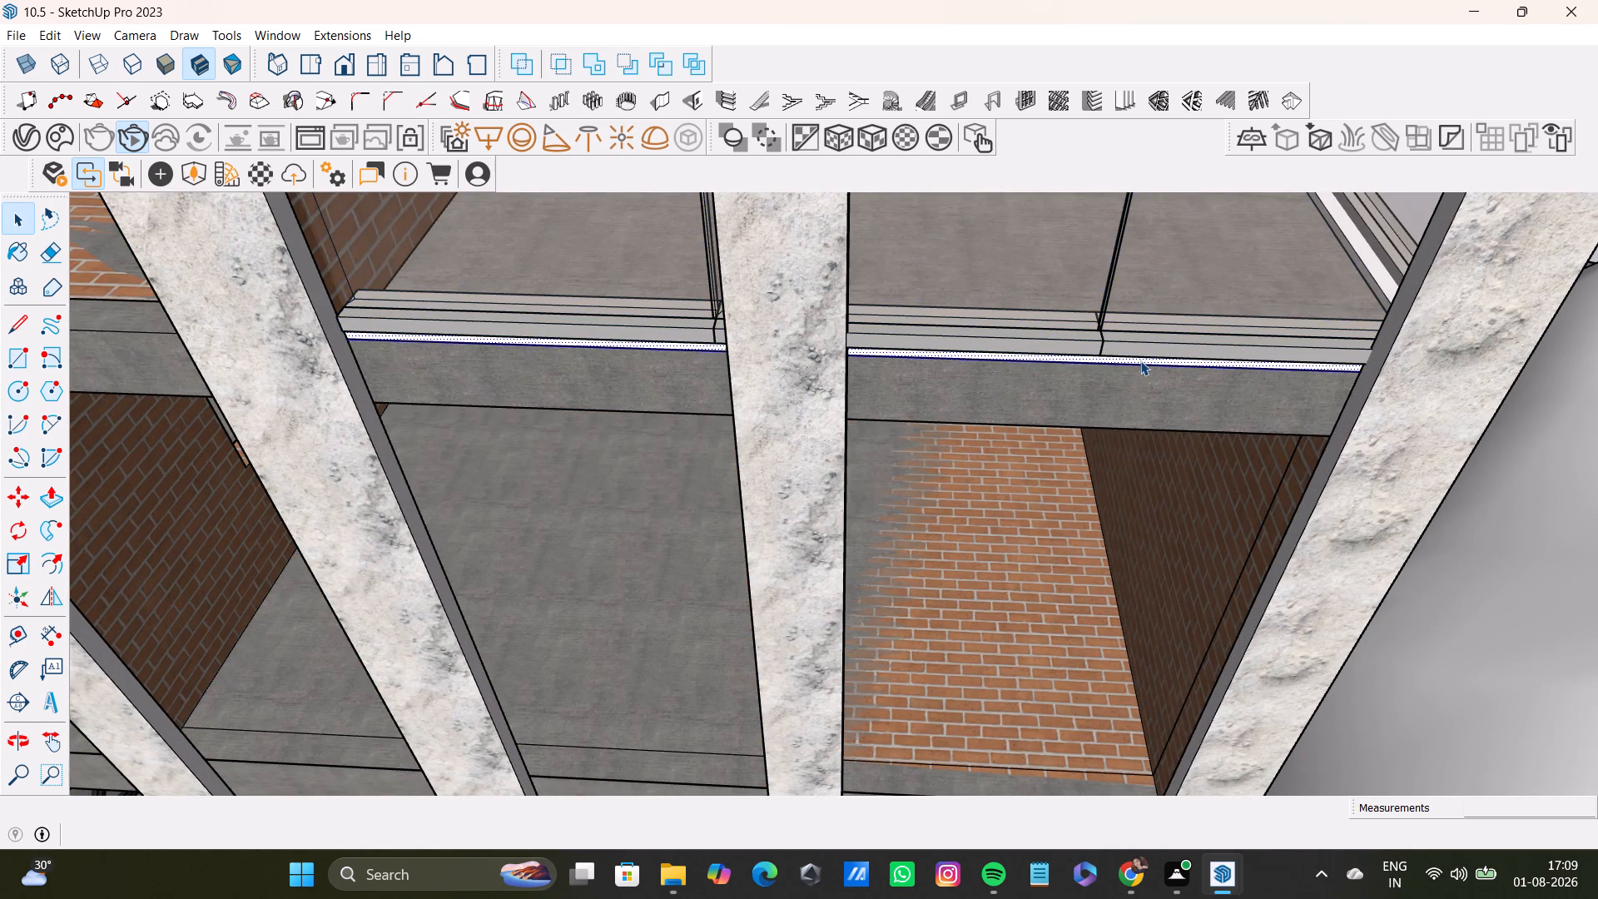
right_click(1140, 360)
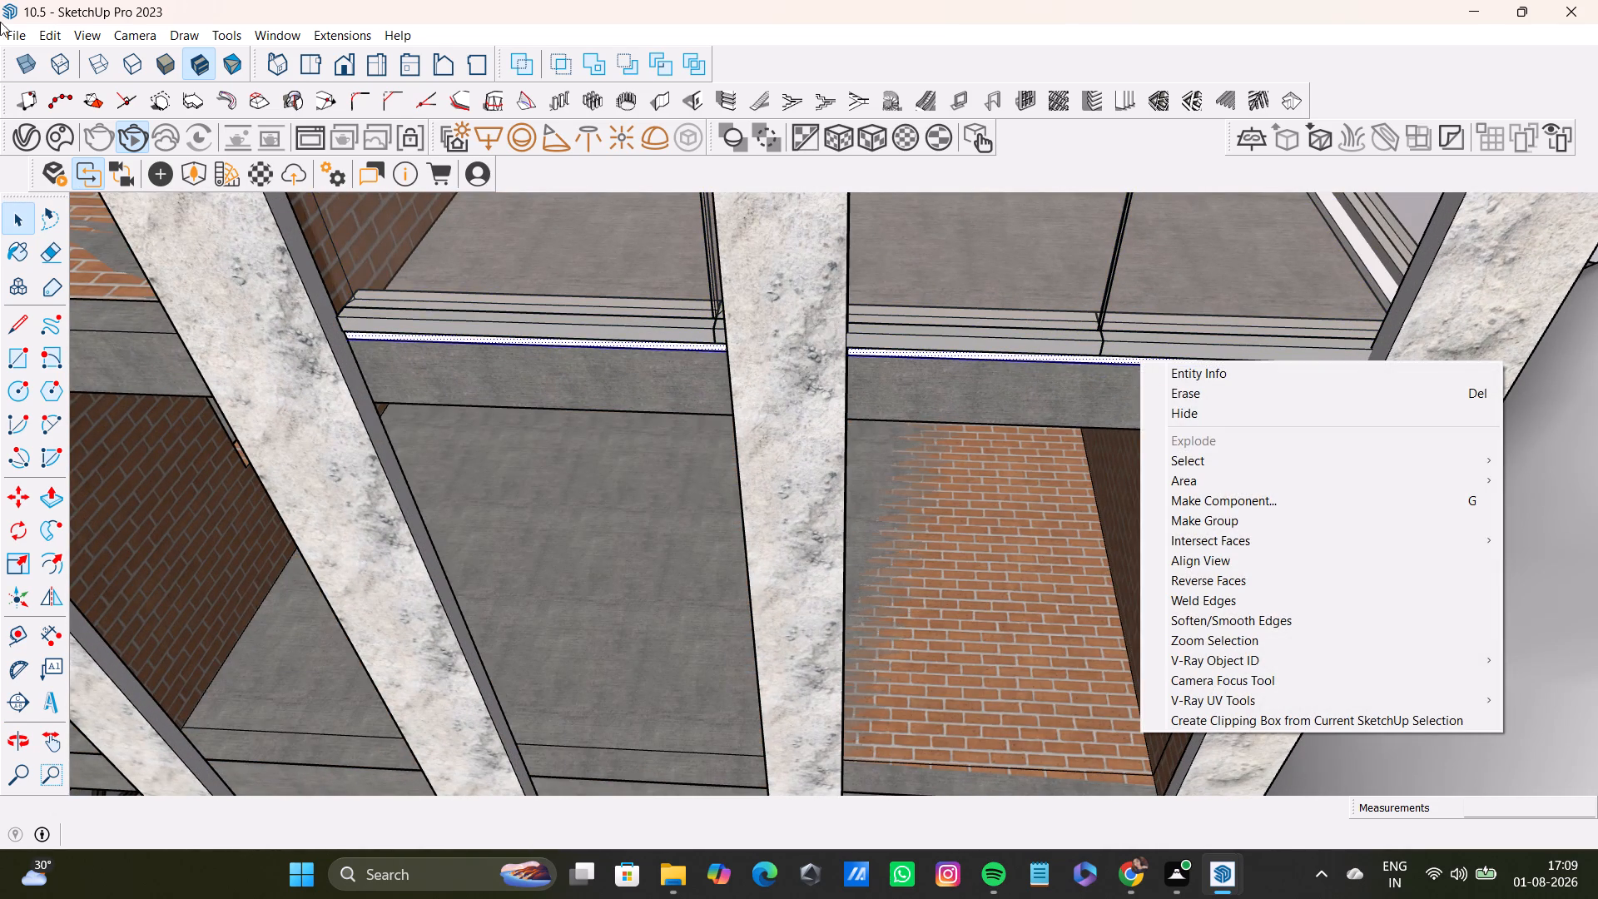
left_click(34, 134)
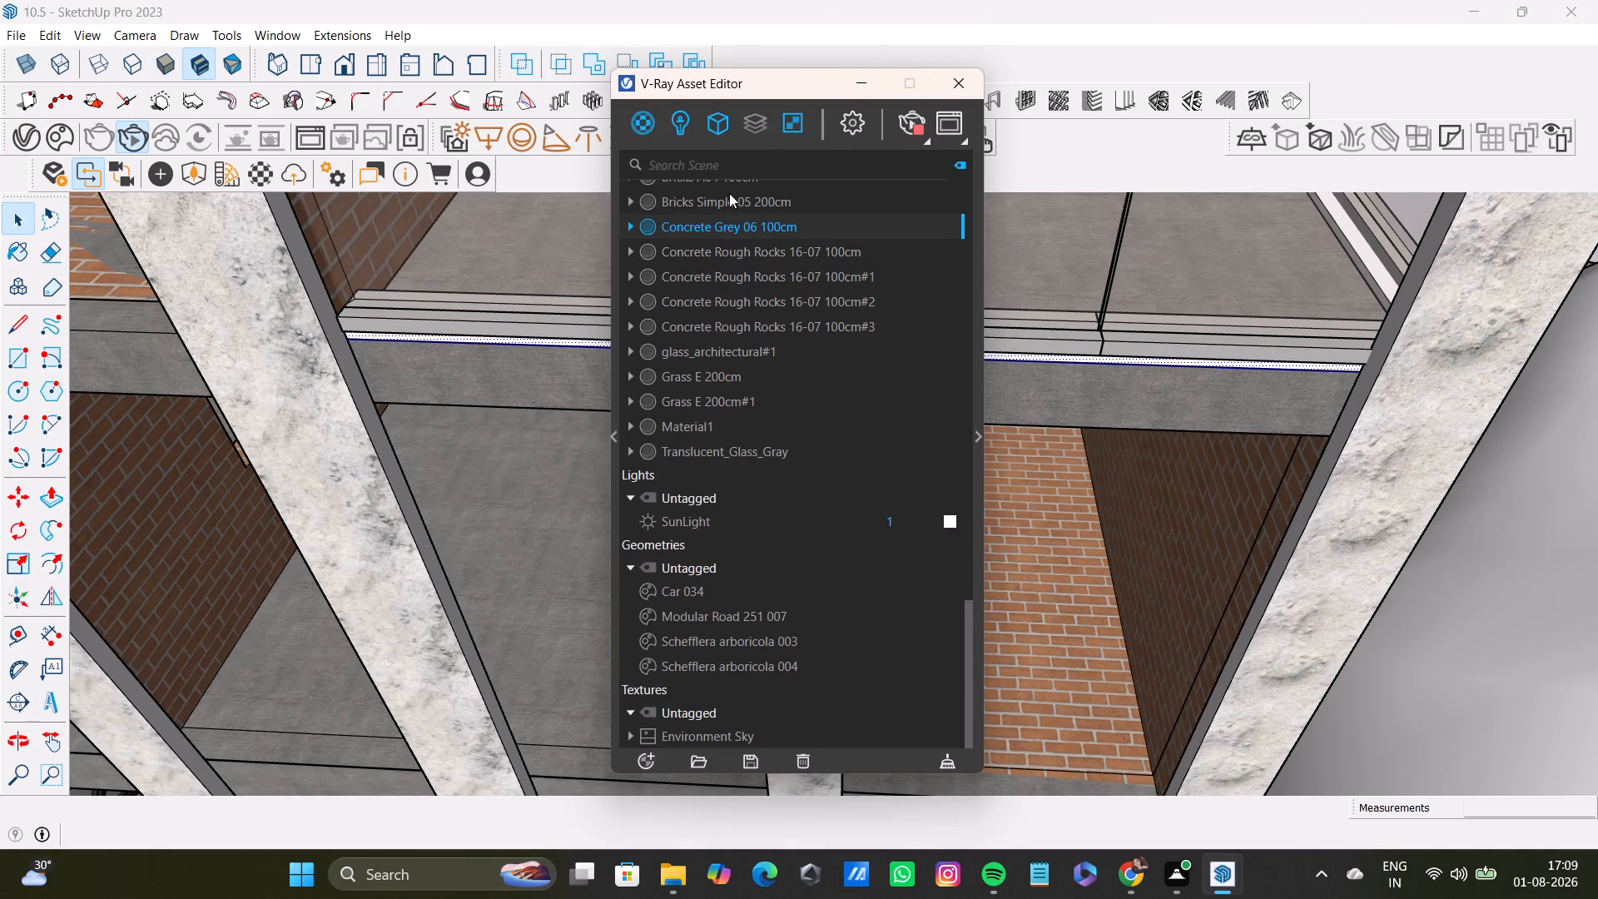
right_click(737, 221)
left_click(791, 266)
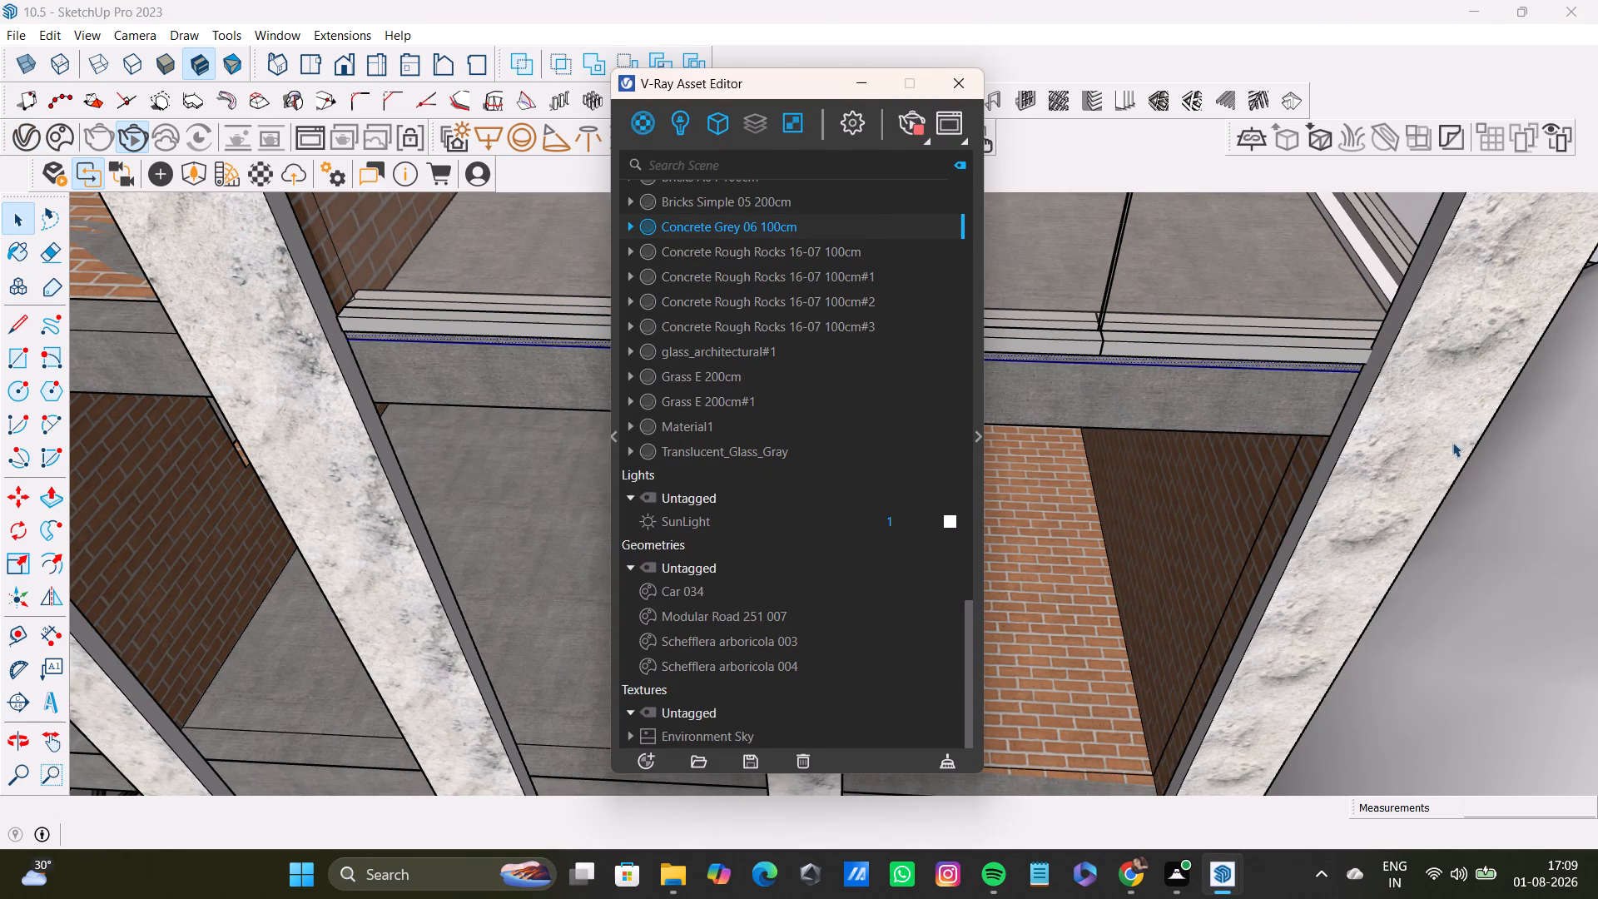
Apply Concrete Grey 06 100cm to the short white strip at the front corner of the terrace's side edge.
scroll(1238, 353, "down", 8)
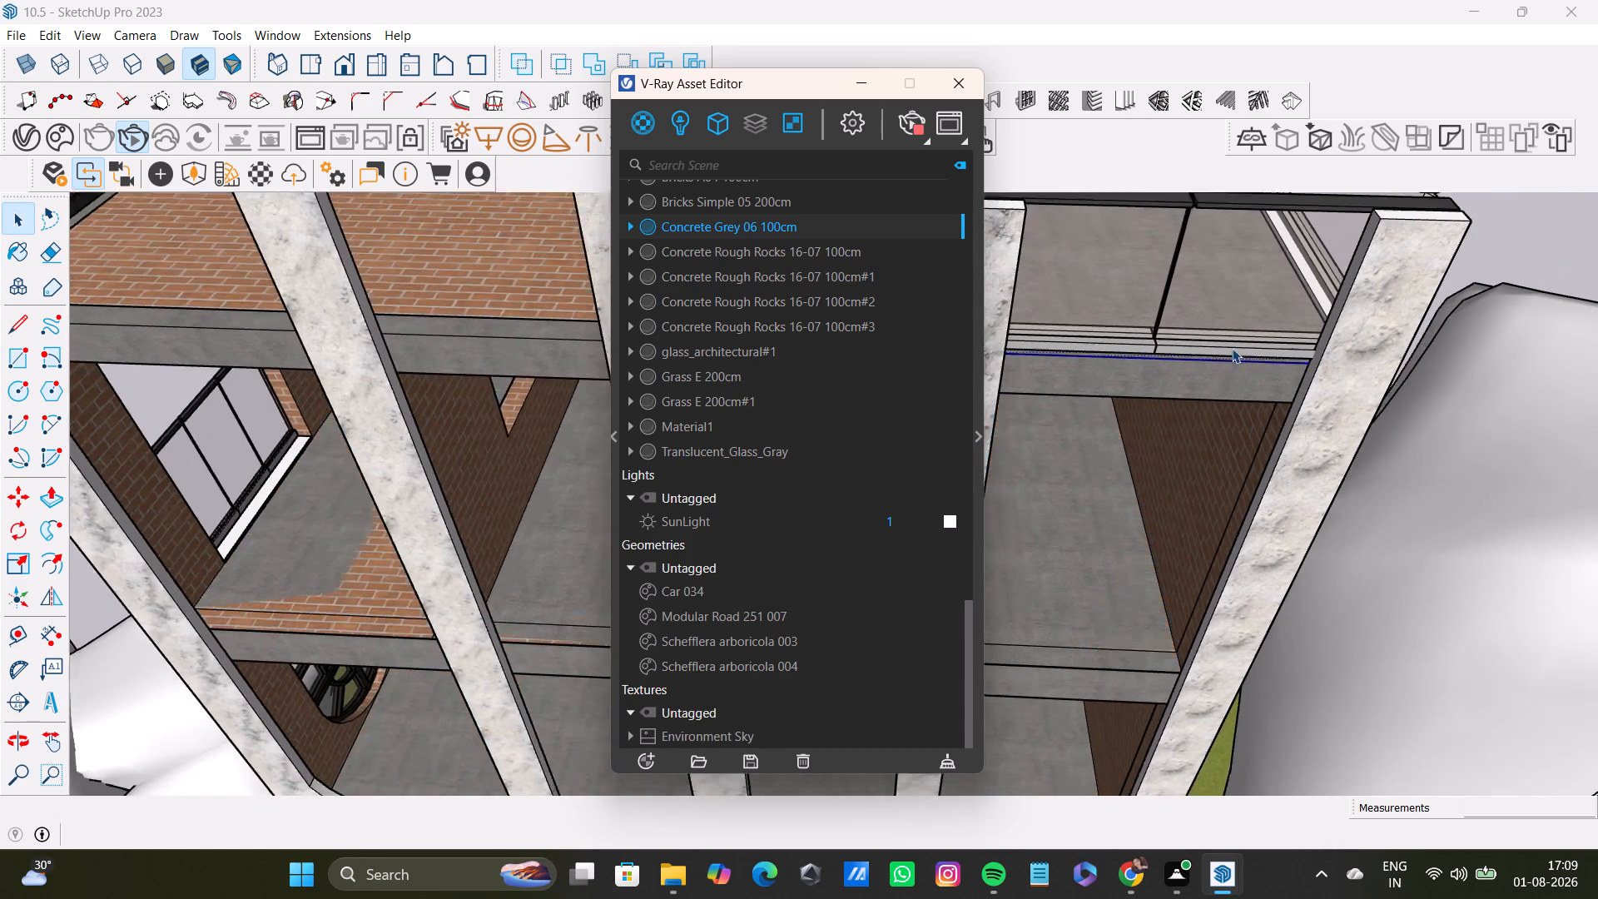
scroll(1232, 348, "down", 4)
middle_click_drag(1430, 276, 1347, 282)
middle_click_drag(1401, 303, 1133, 323)
middle_click_drag(1243, 314, 1147, 345)
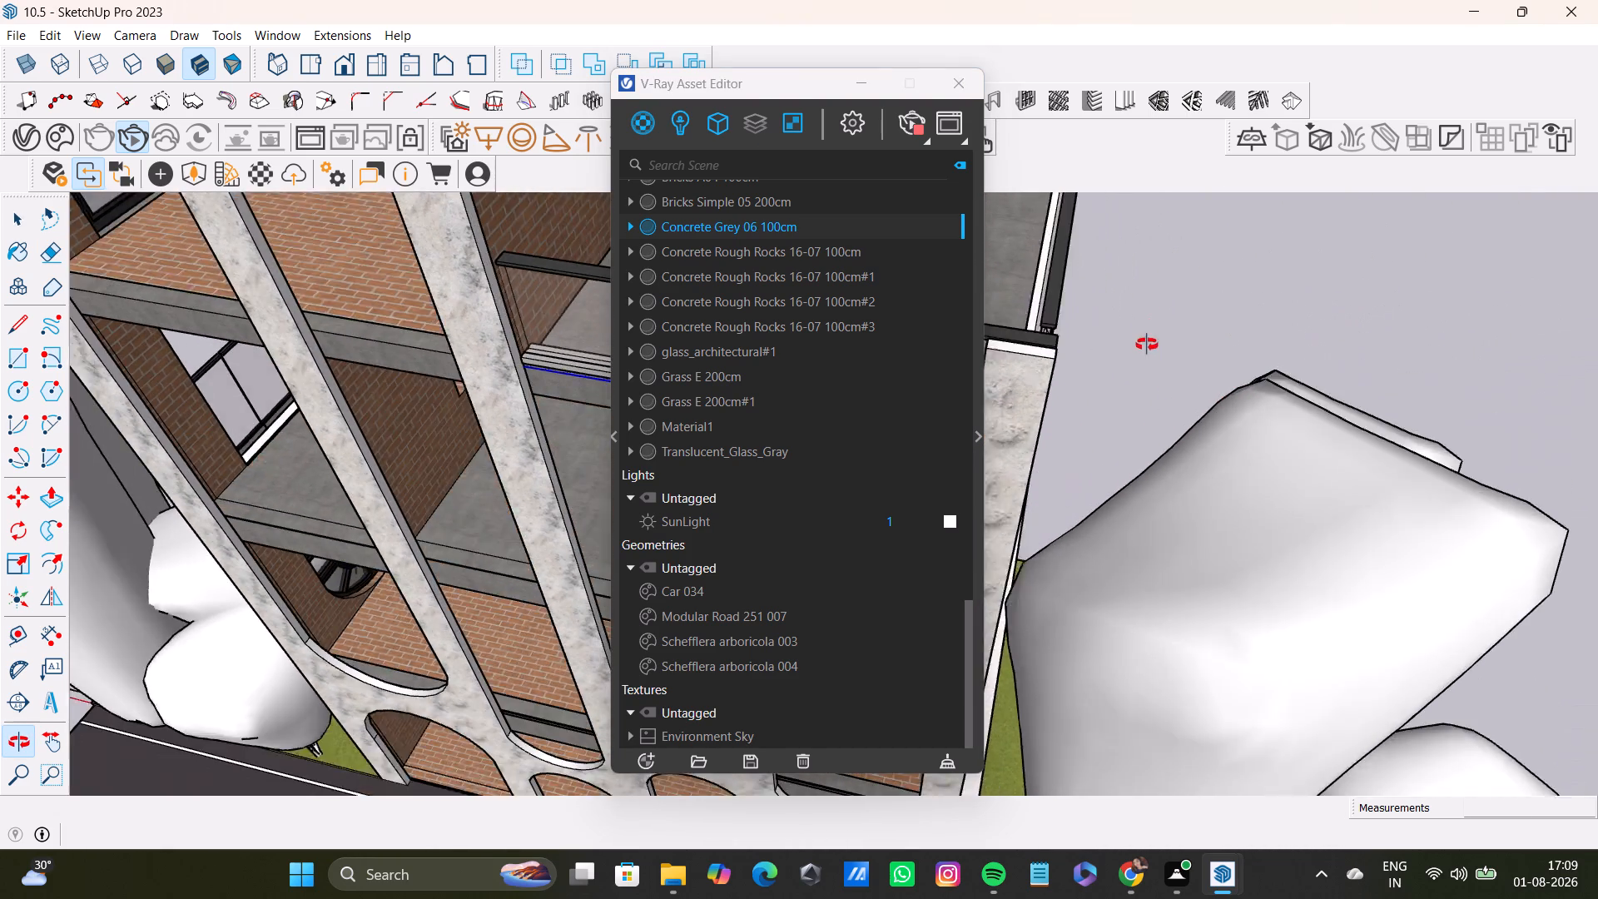
middle_click_drag(1147, 345, 861, 307)
left_click_drag(762, 87, 1550, 310)
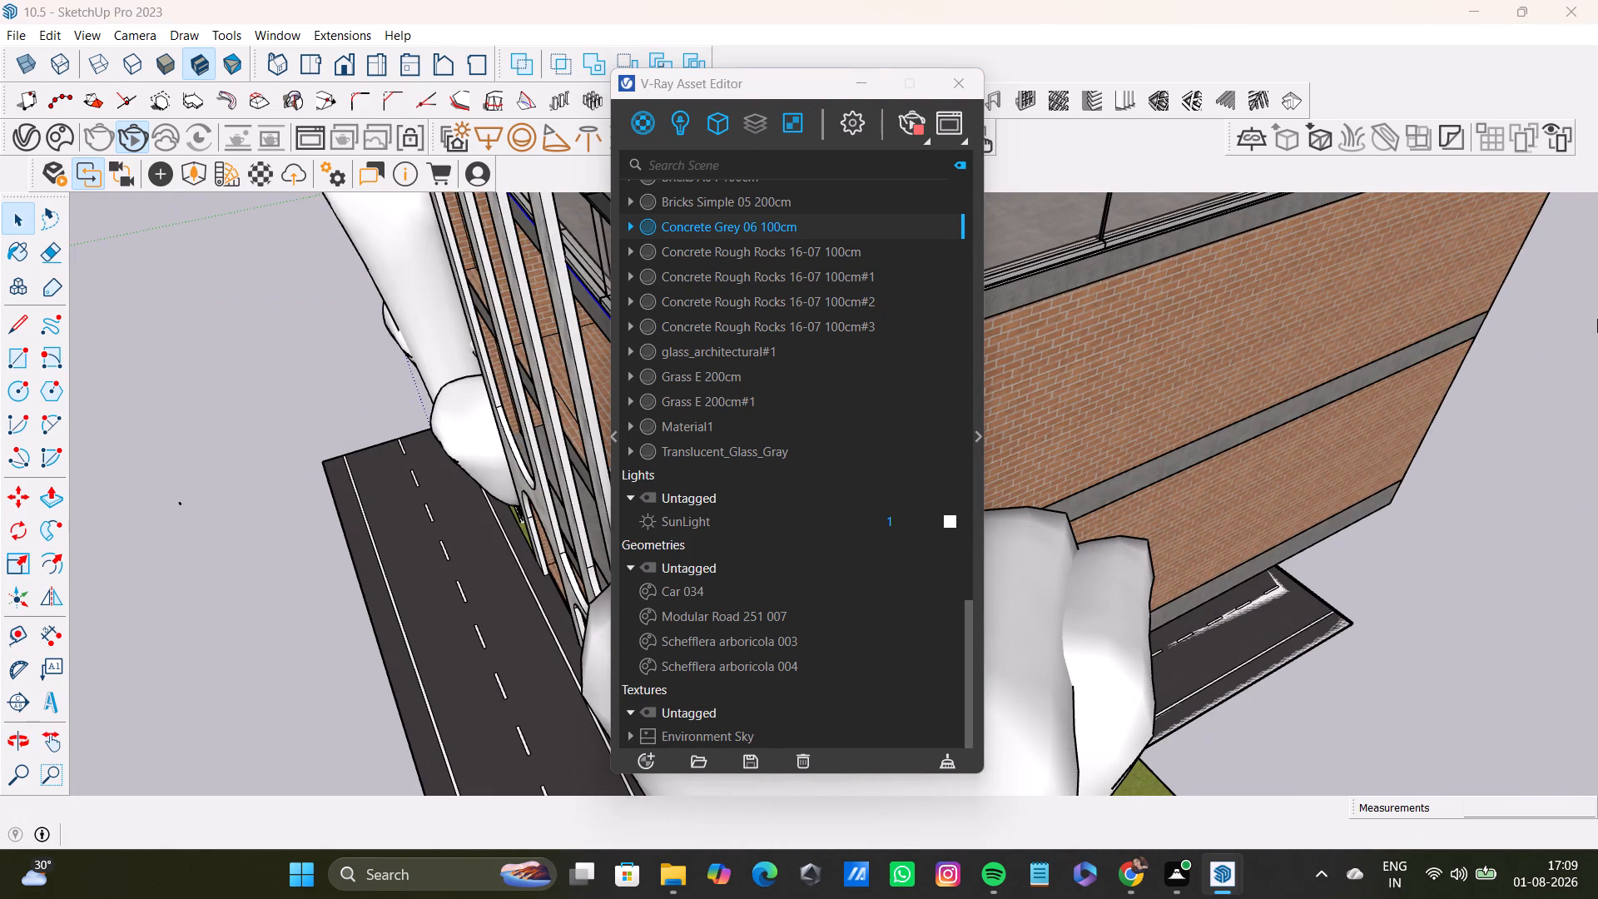
left_click_drag(801, 83, 1476, 311)
scroll(818, 318, "up", 12)
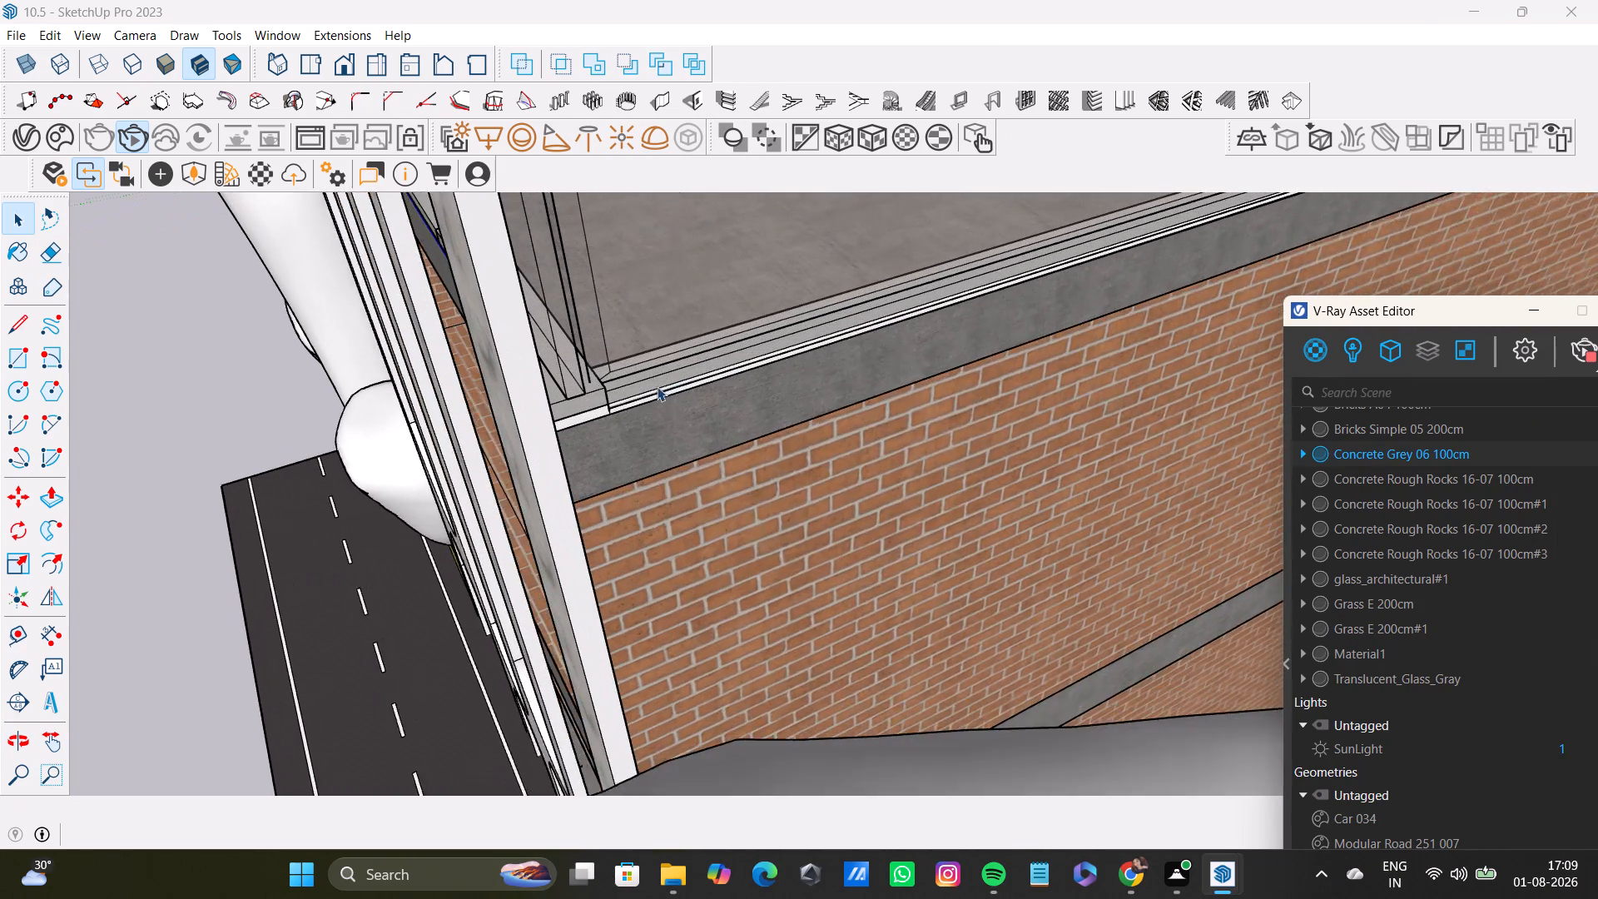
scroll(657, 386, "up", 3)
middle_click_drag(652, 380, 649, 276)
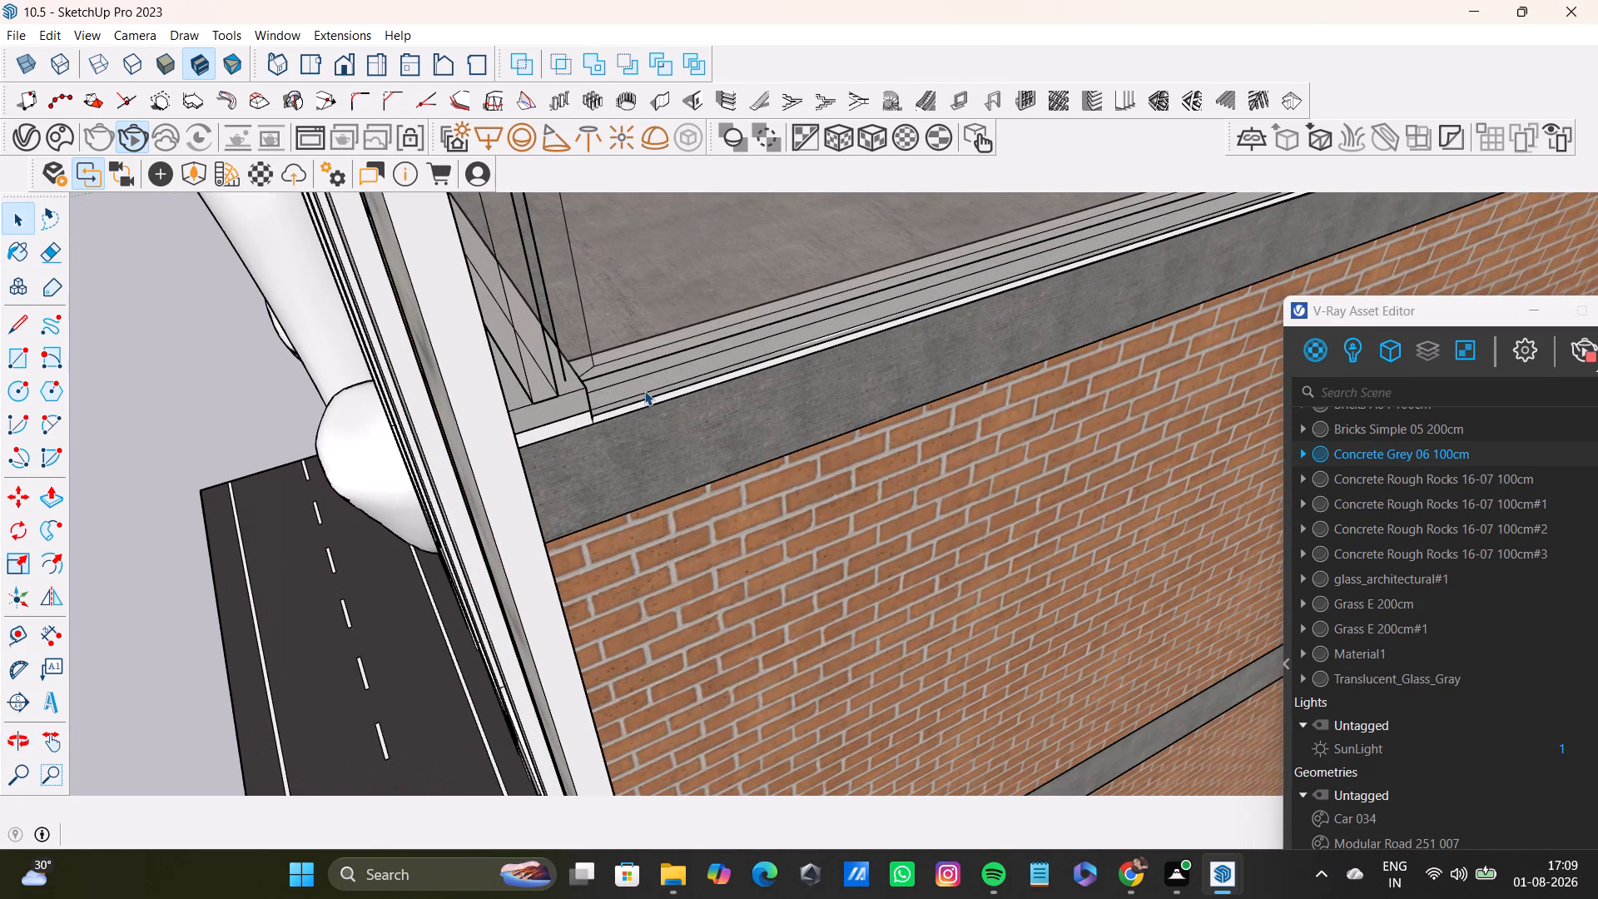
double_click(577, 420)
right_click(1359, 453)
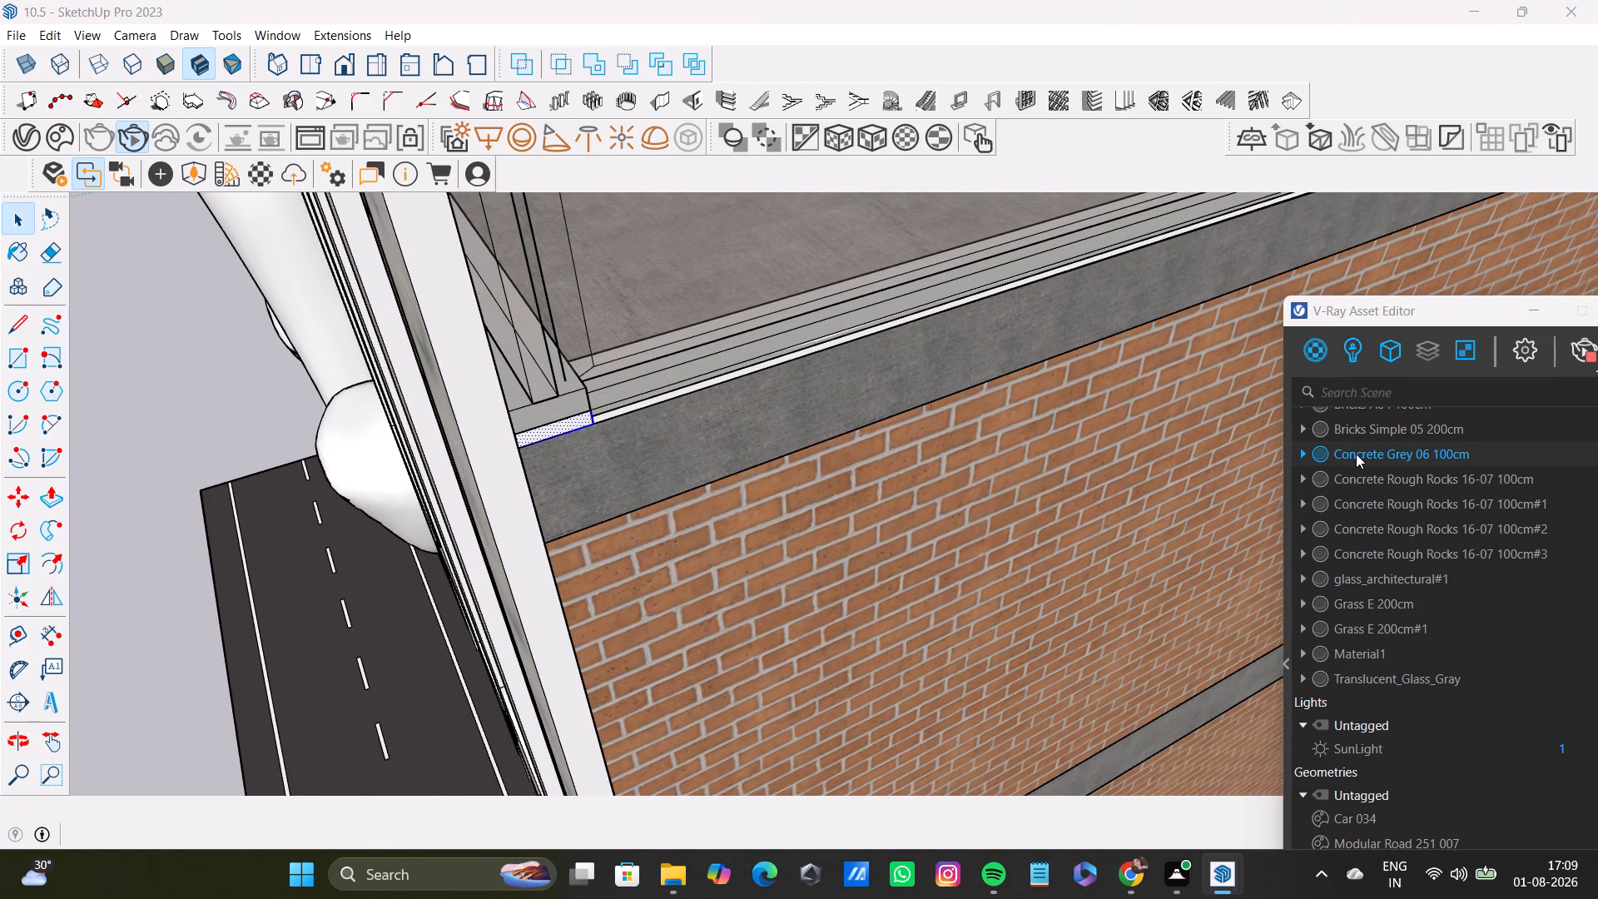
right_click(1356, 454)
right_click(1356, 454)
right_click(1356, 454)
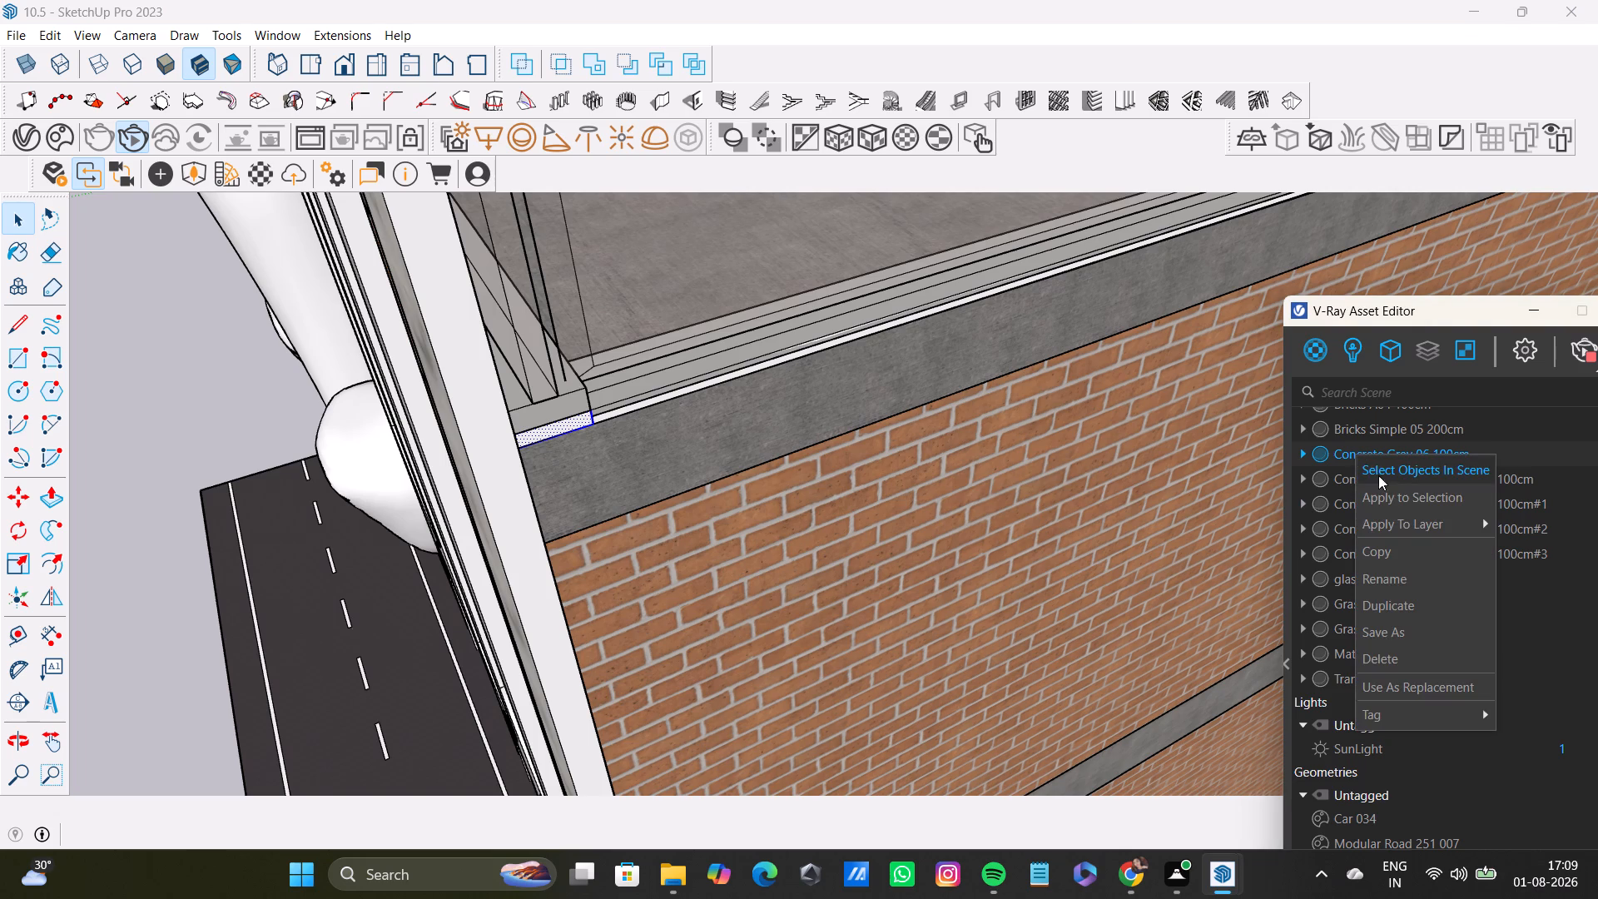
left_click(1382, 495)
Apply Concrete Grey 06 100cm to the long thin white strips beneath the railing along the terrace's side edge.
double_click(668, 395)
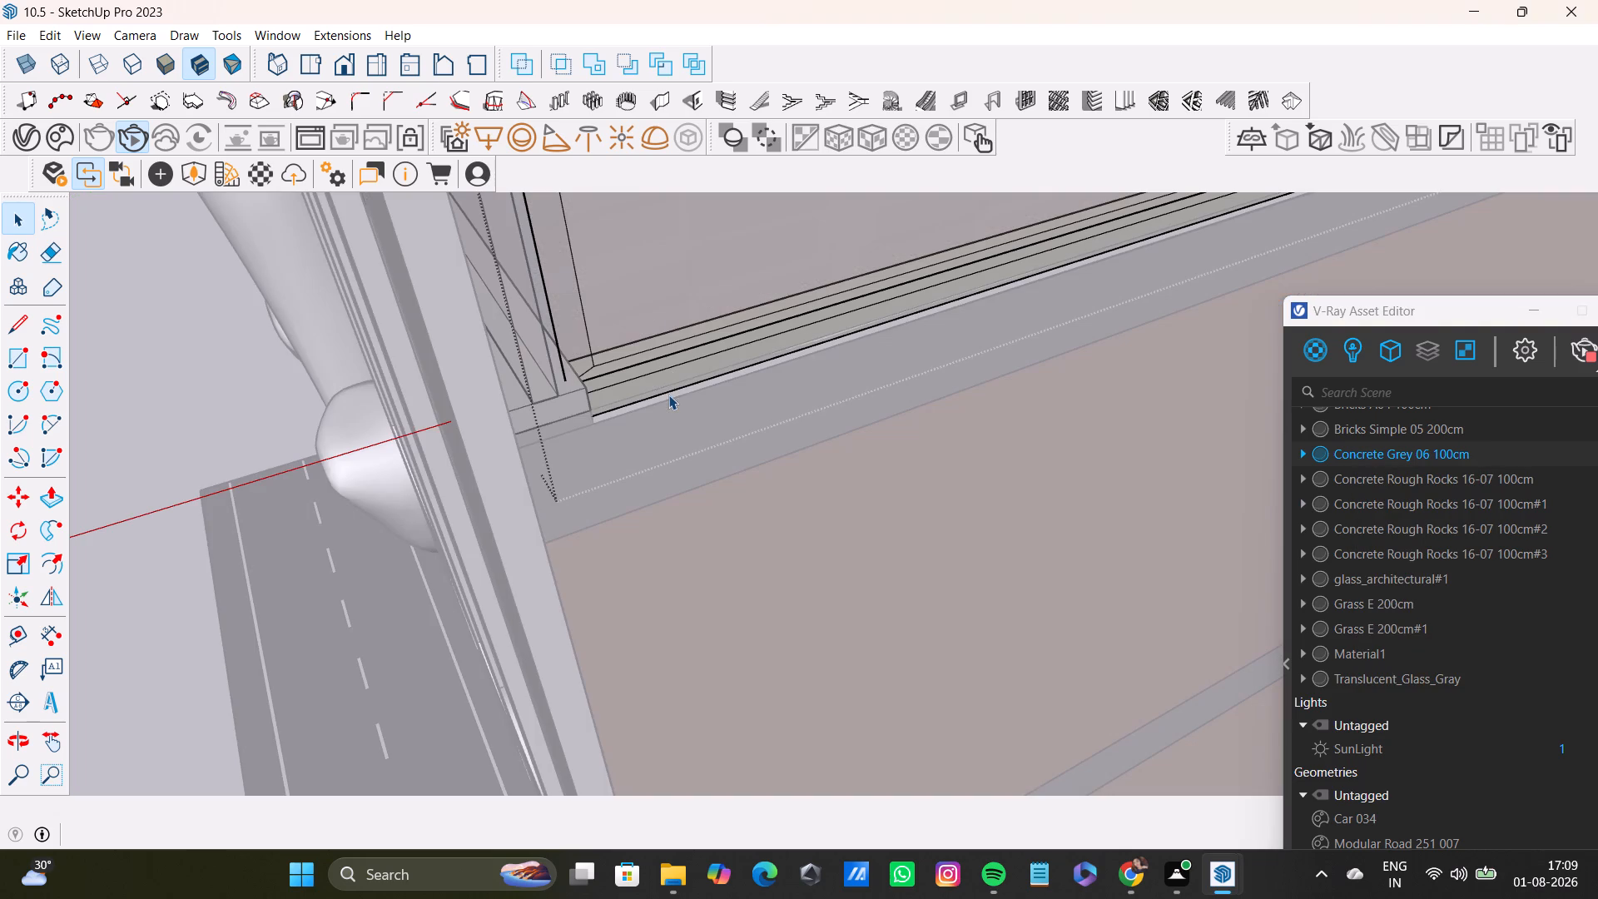
left_click(668, 395)
left_click(92, 373)
scroll(633, 415, "up", 6)
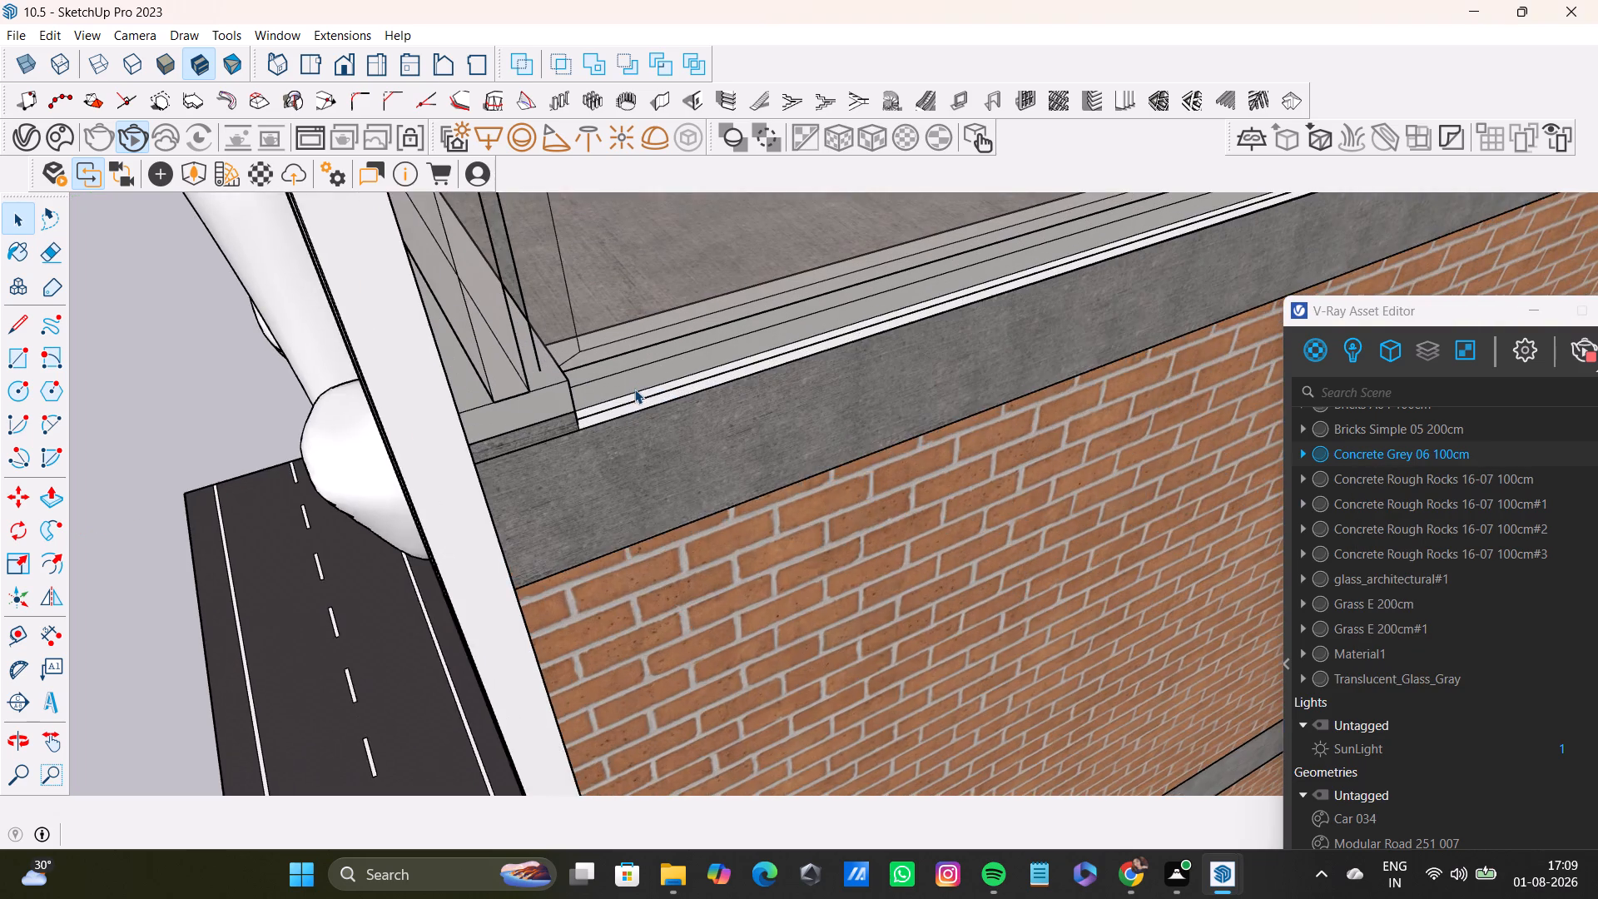
scroll(634, 389, "up", 2)
double_click(637, 409)
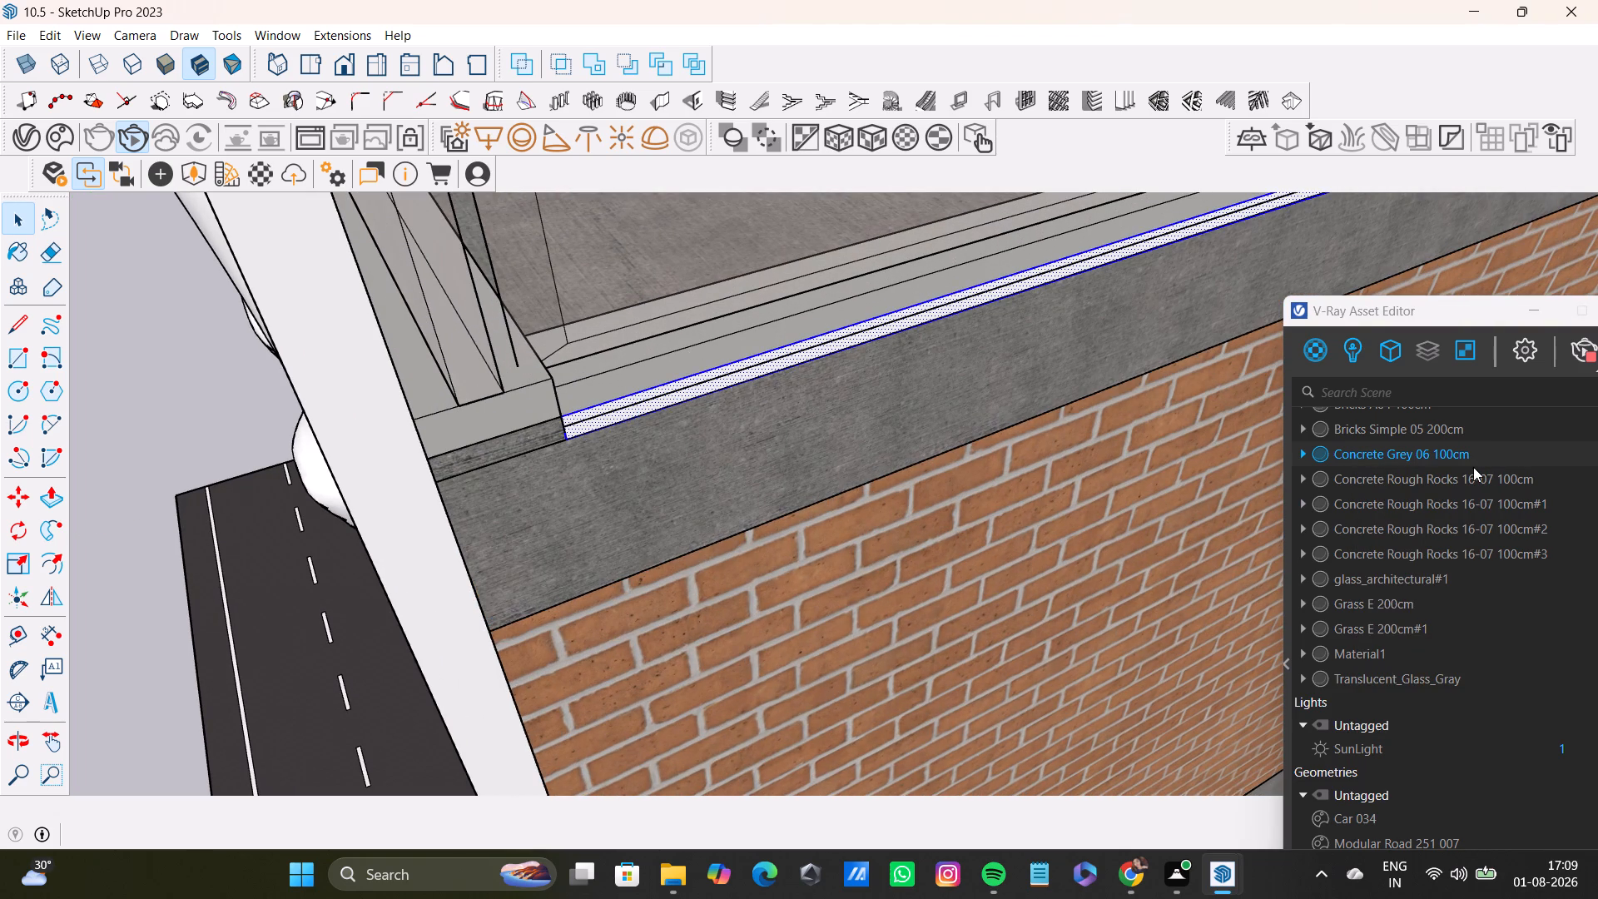
right_click(1467, 458)
right_click(1467, 458)
right_click(1462, 458)
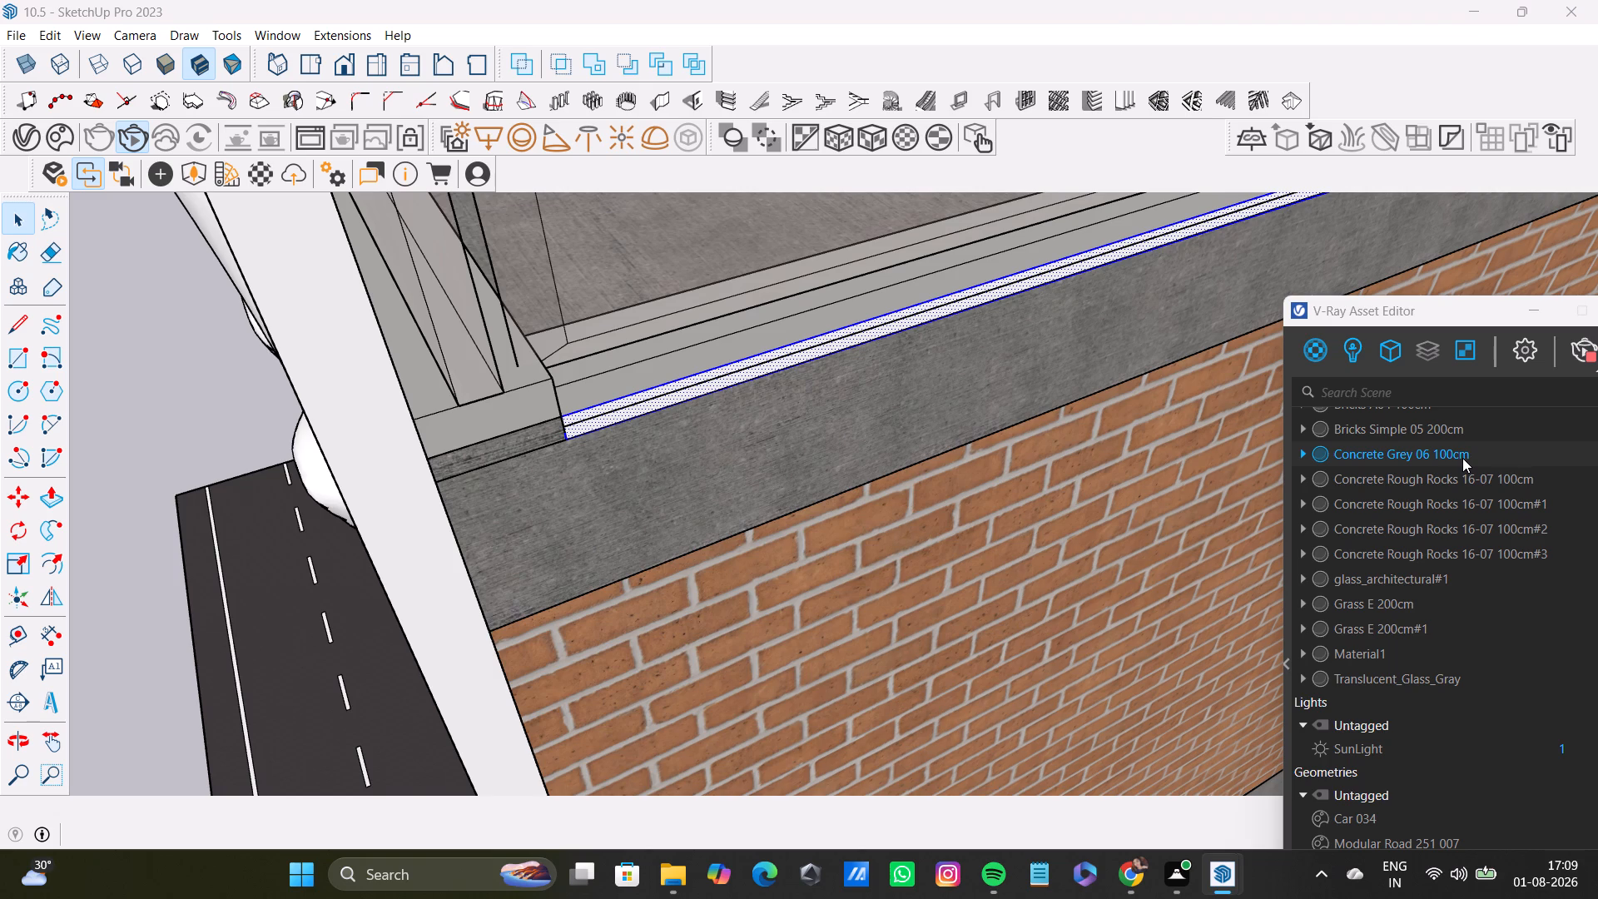
left_click(1439, 456)
right_click(1439, 456)
right_click(1439, 456)
left_click(1439, 456)
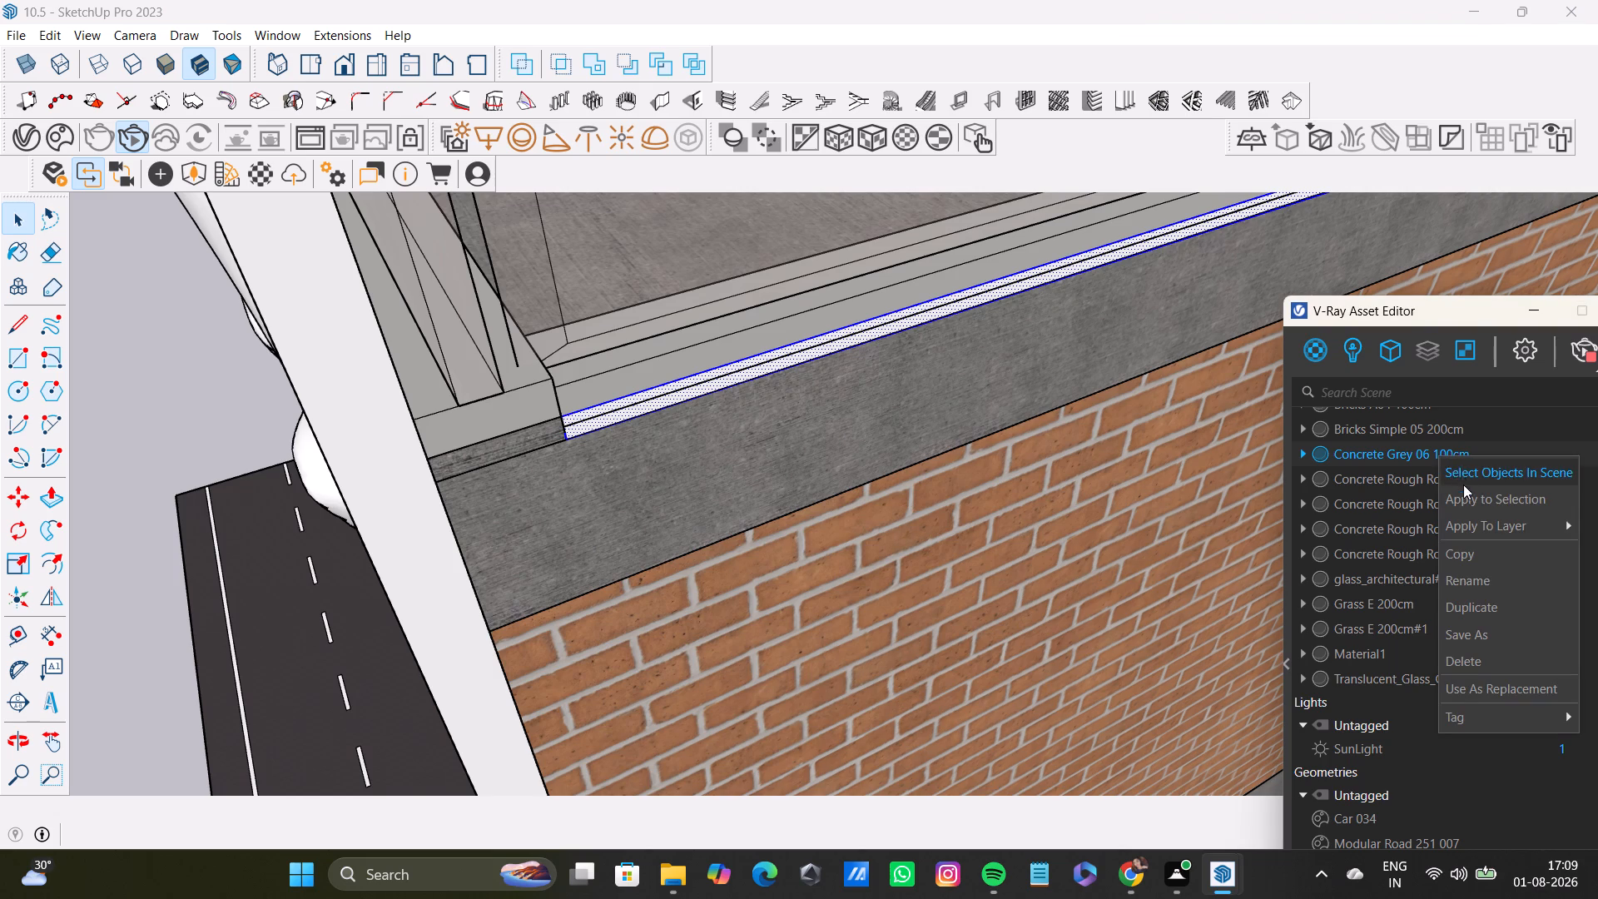
left_click(1467, 499)
left_click(230, 382)
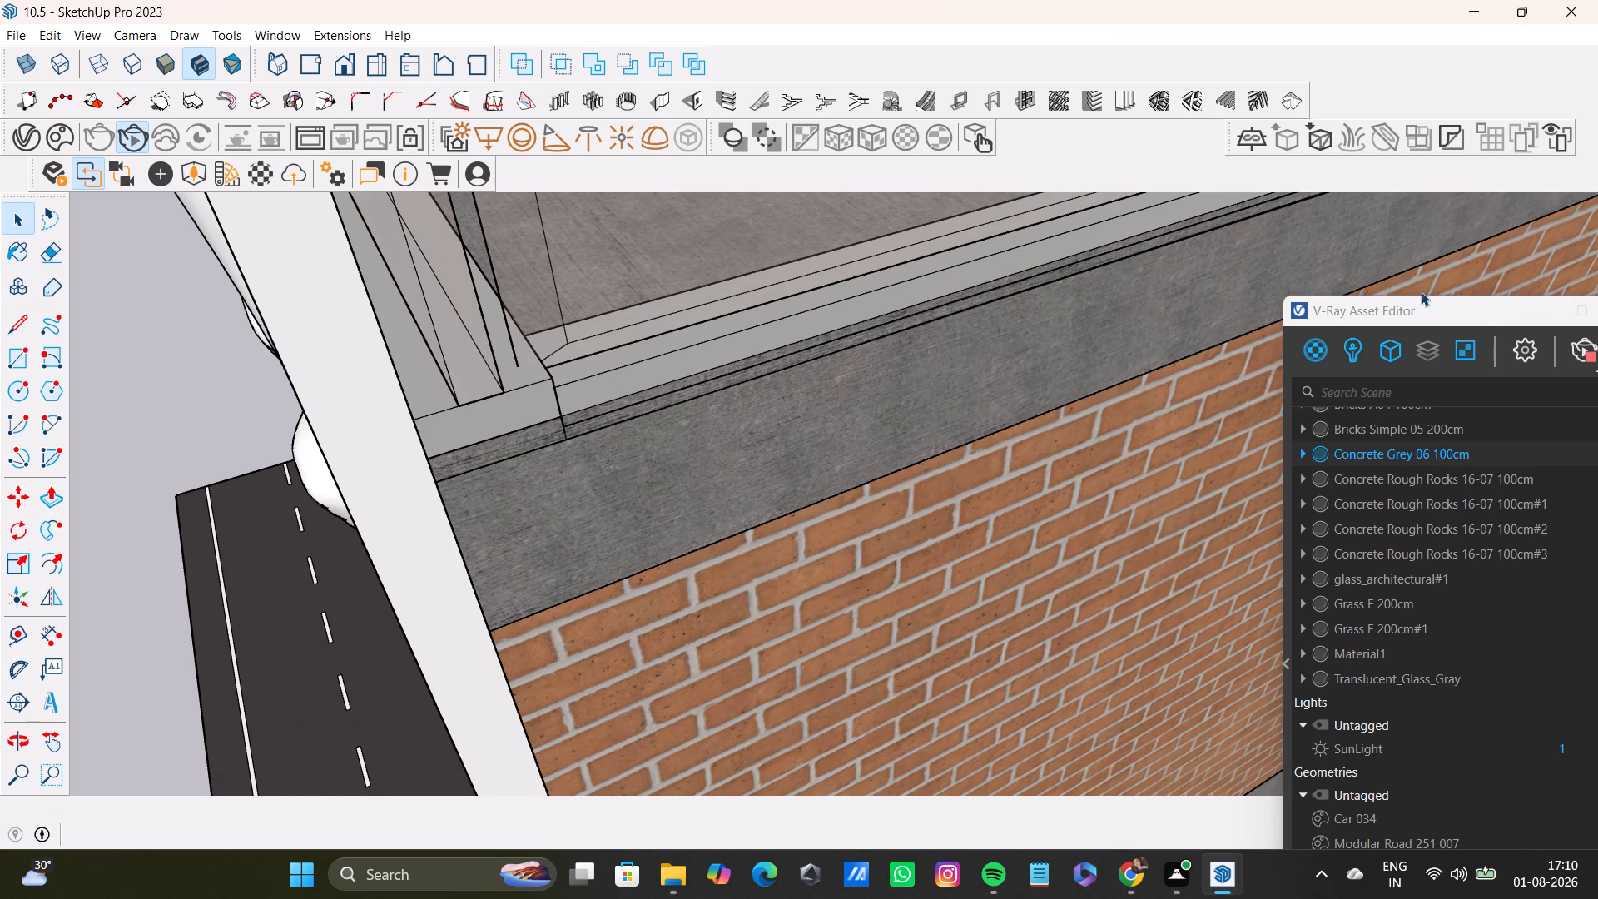
Move the V-Ray Asset Editor window so that it no longer covers the terrace edge.
left_click_drag(1421, 311, 1017, 253)
left_click_drag(1384, 305, 1094, 329)
left_click_drag(1384, 305, 1248, 374)
left_click_drag(1248, 374, 1130, 369)
middle_click_drag(1496, 312, 1243, 349)
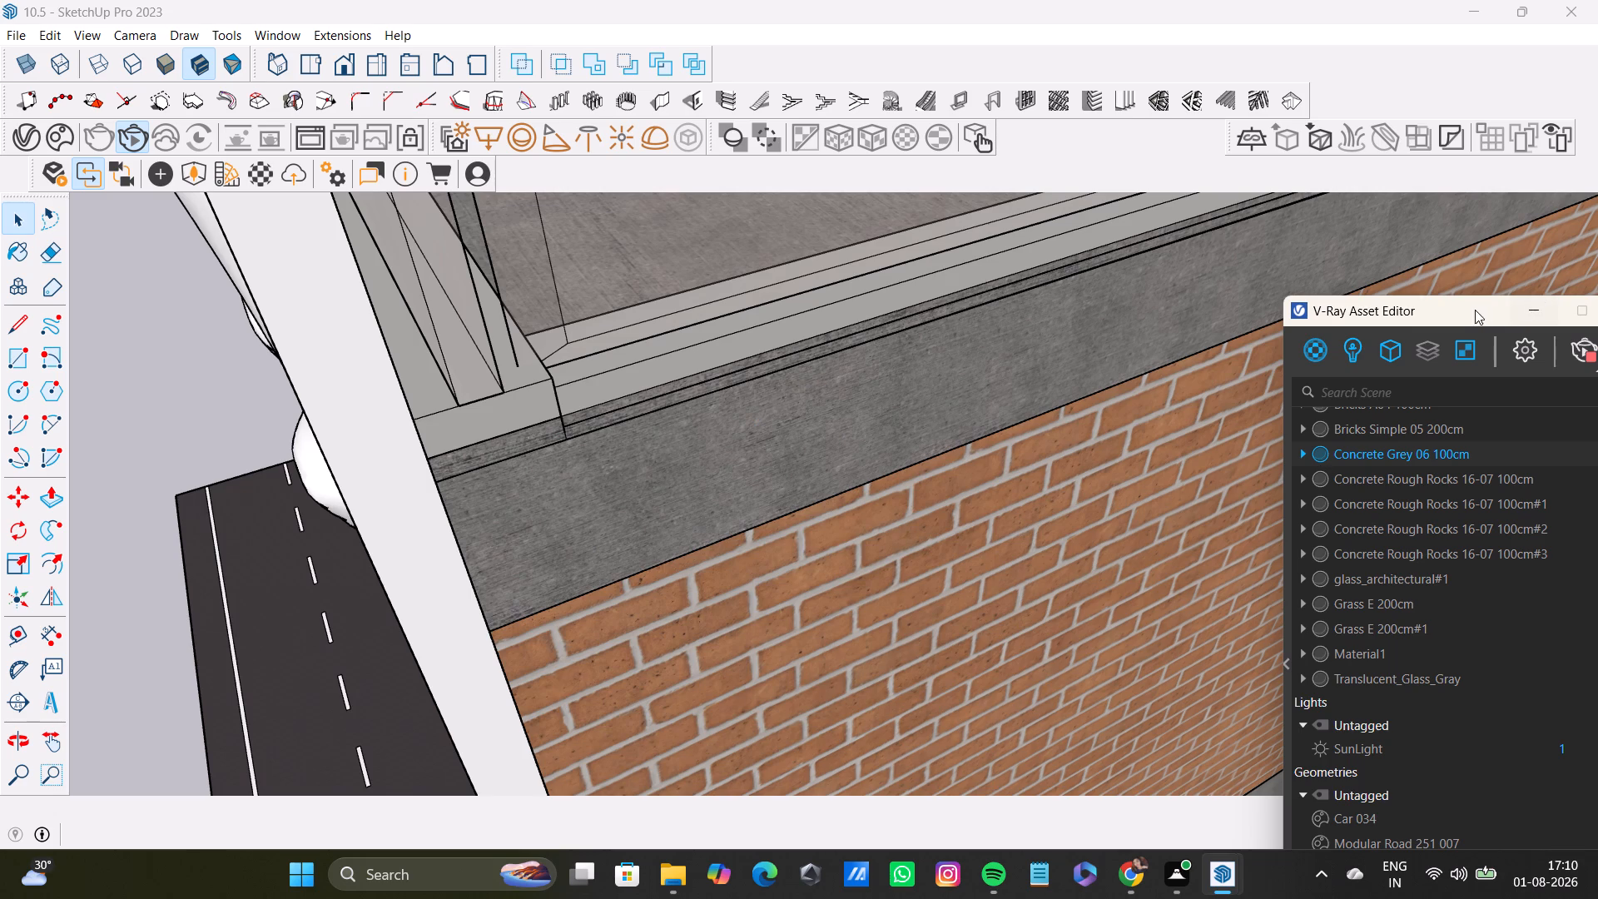
left_click_drag(1475, 310, 1048, 255)
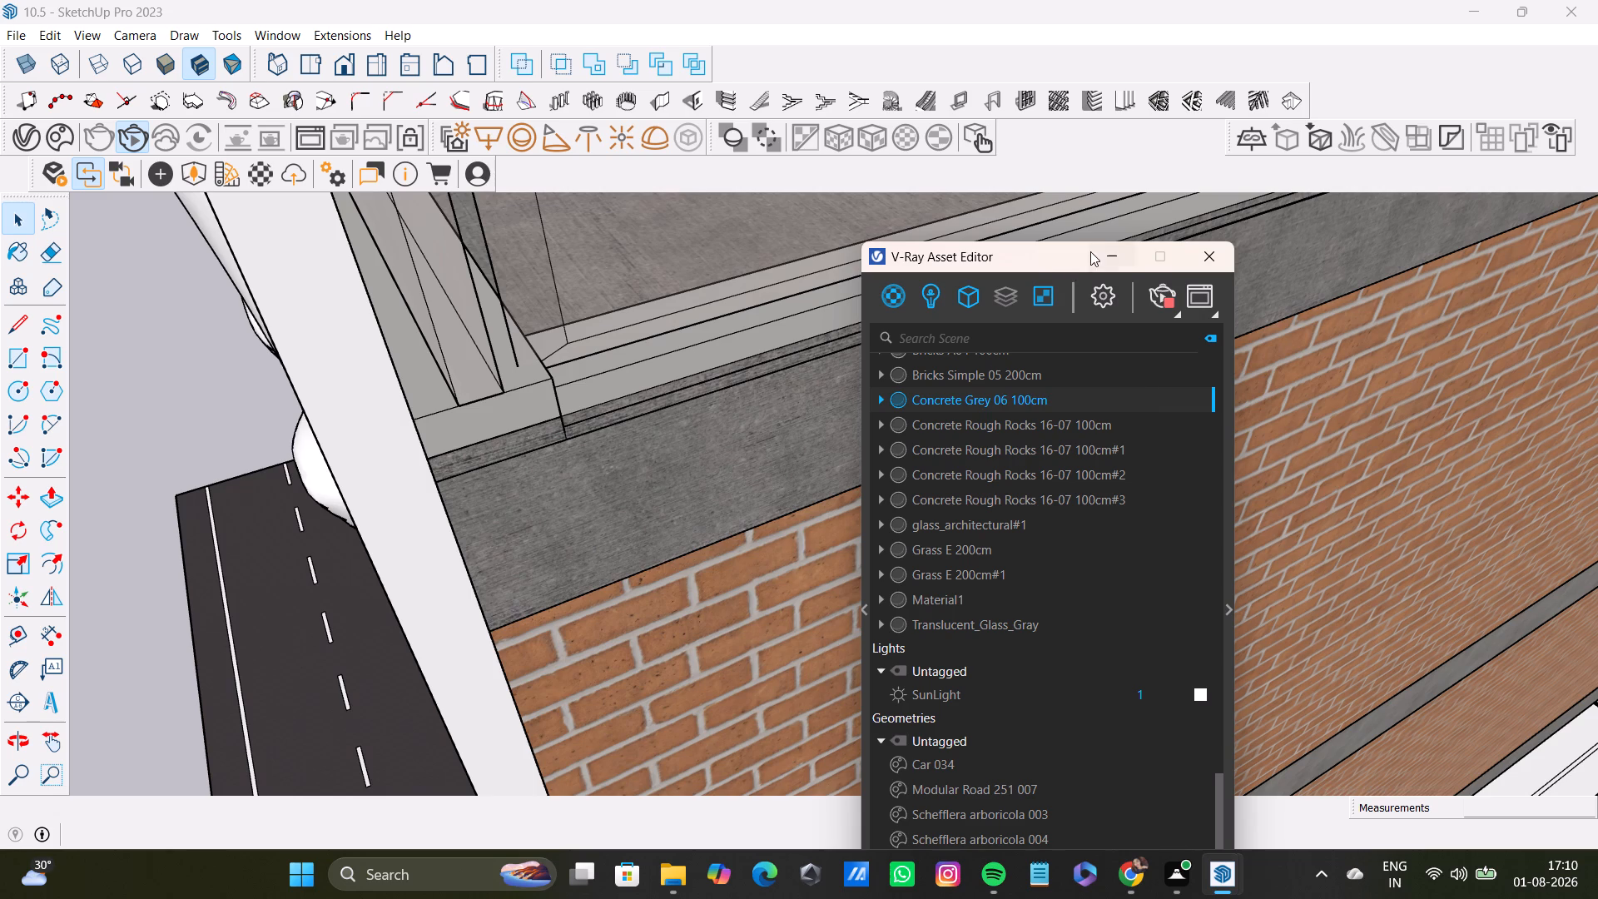
left_click_drag(1031, 261, 1151, 621)
Apply Concrete Grey 06 100cm to the white strip below the wide three-pane opening above the arched grilles on the opposite side wall.
scroll(990, 416, "down", 15)
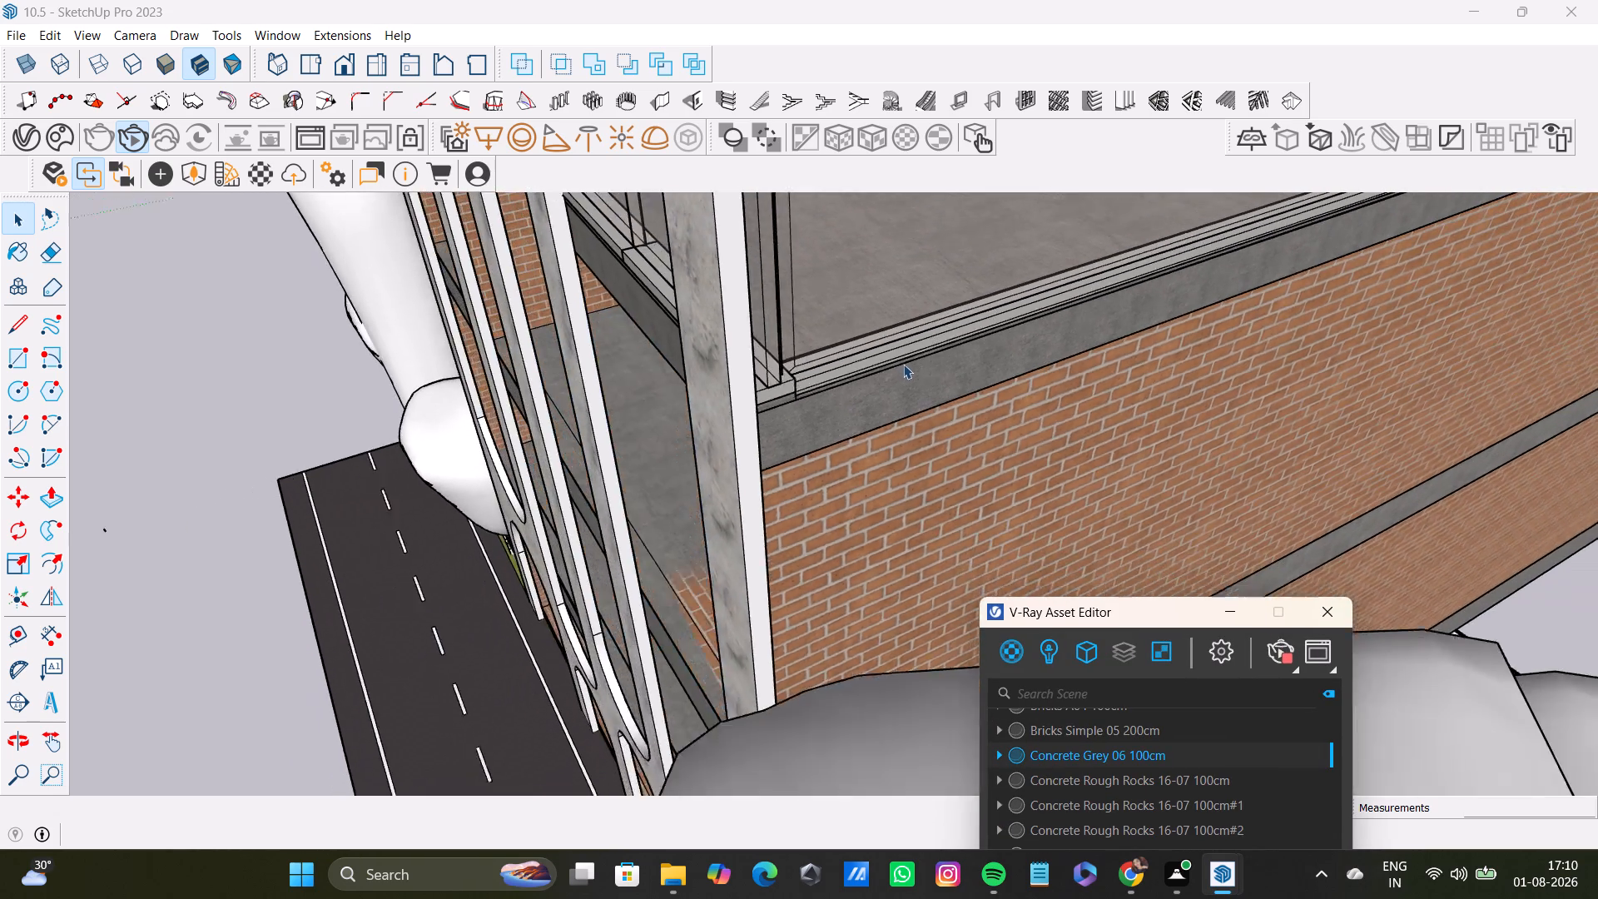
scroll(903, 364, "down", 20)
scroll(903, 364, "down", 10)
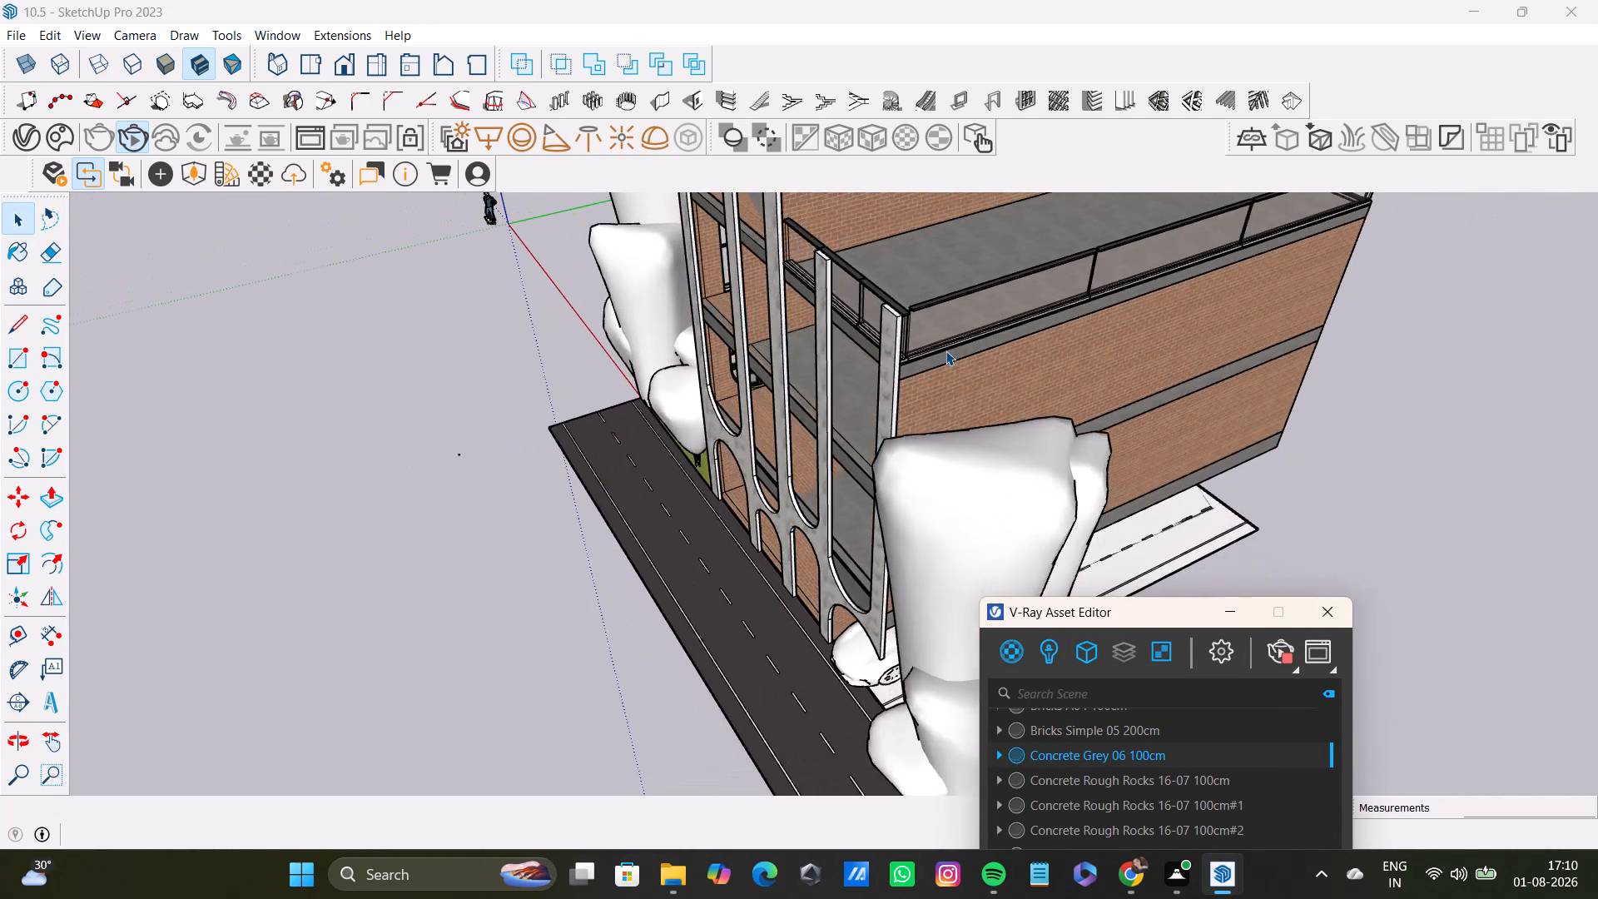
scroll(945, 350, "down", 4)
middle_click_drag(868, 332, 1240, 192)
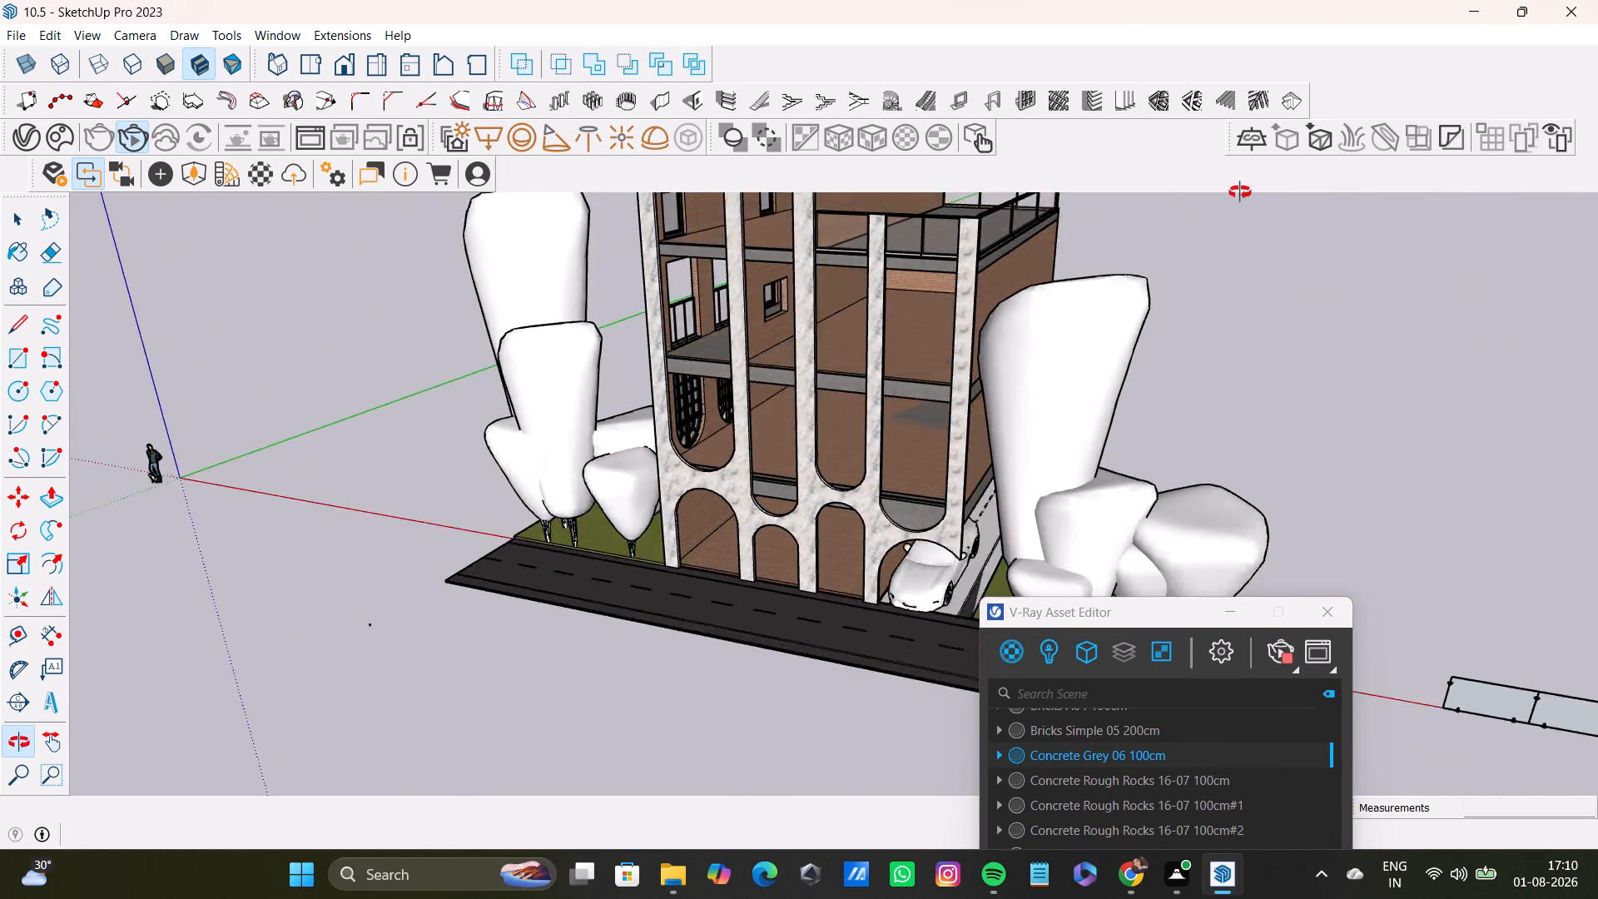
middle_click_drag(1240, 192, 1317, 186)
middle_click_drag(776, 410, 1083, 518)
scroll(710, 464, "up", 3)
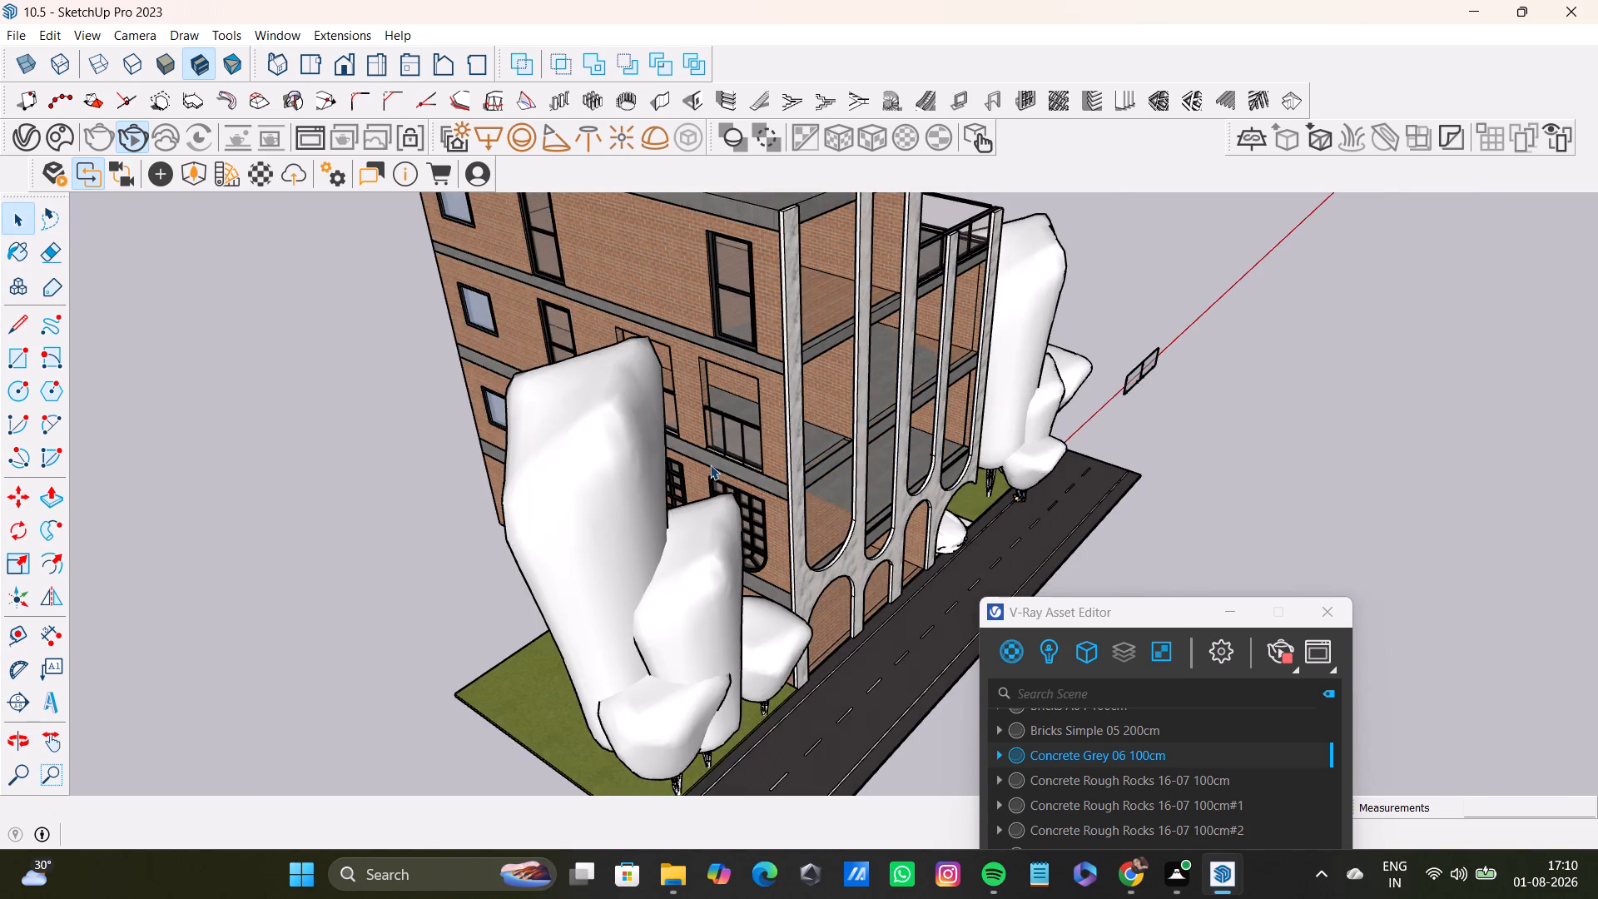
scroll(710, 464, "up", 20)
middle_click_drag(726, 449, 711, 509)
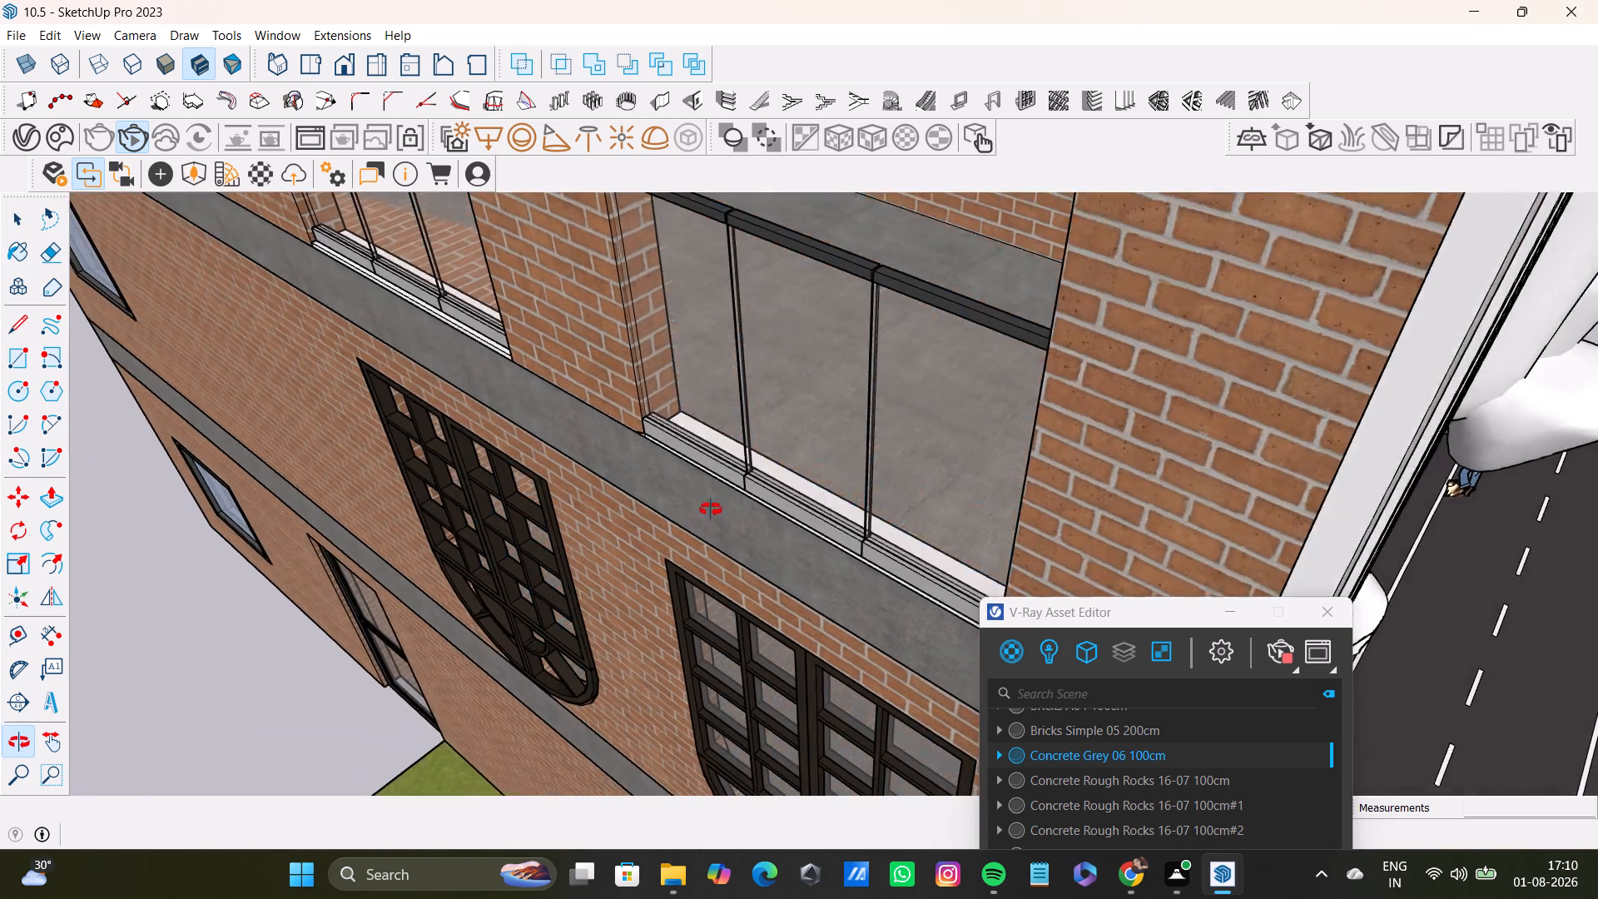
middle_click_drag(711, 509, 841, 407)
scroll(785, 442, "up", 9)
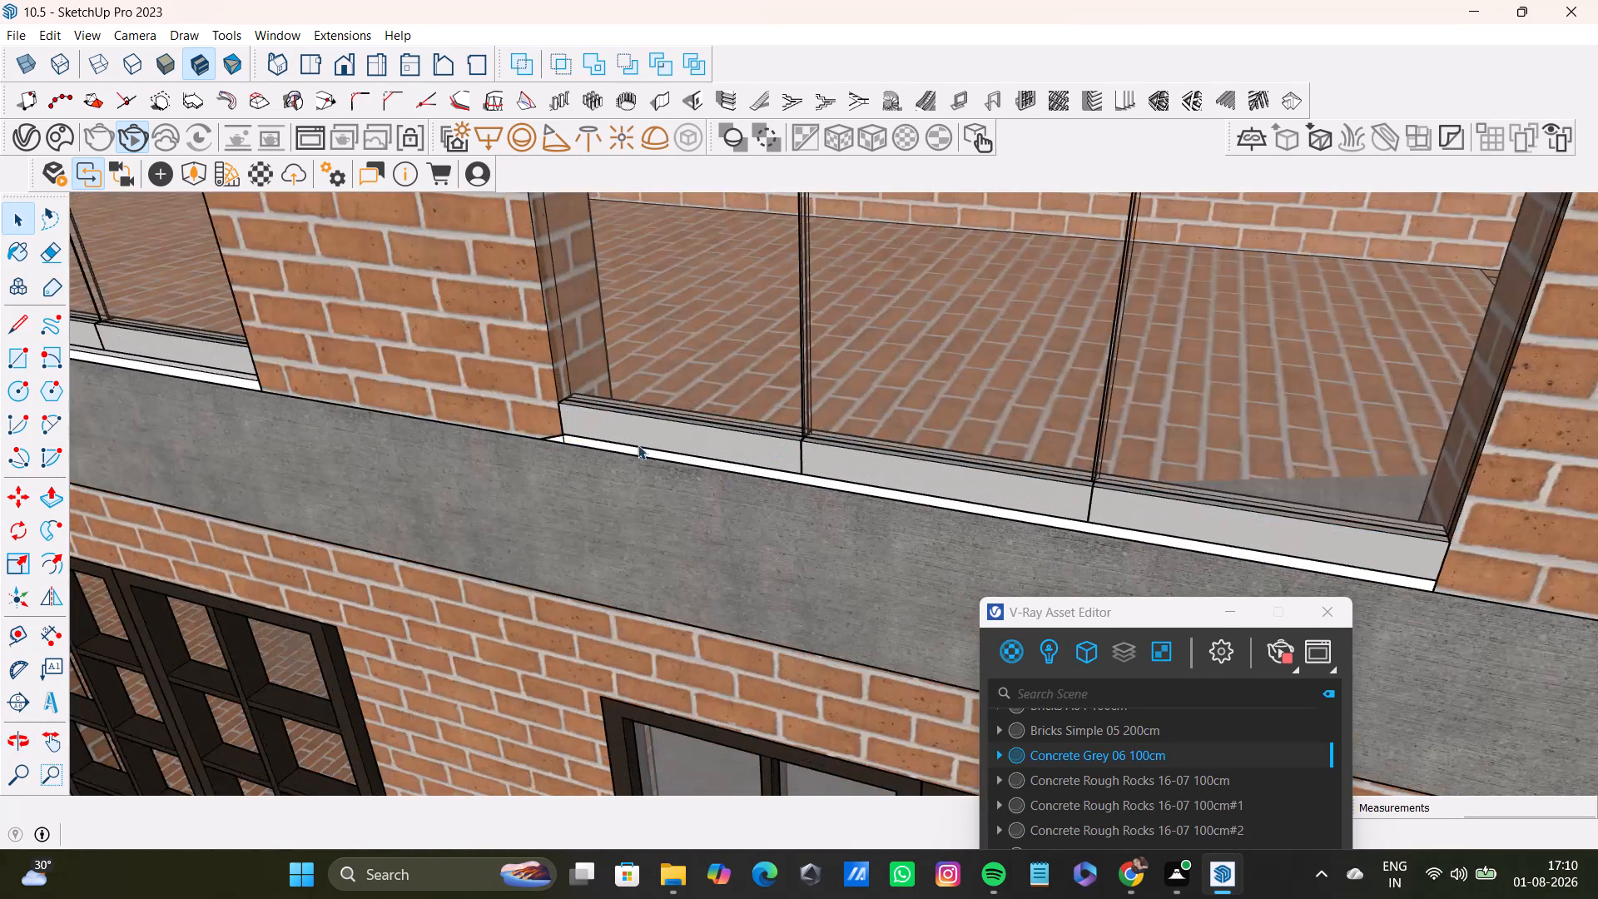
triple_click(636, 449)
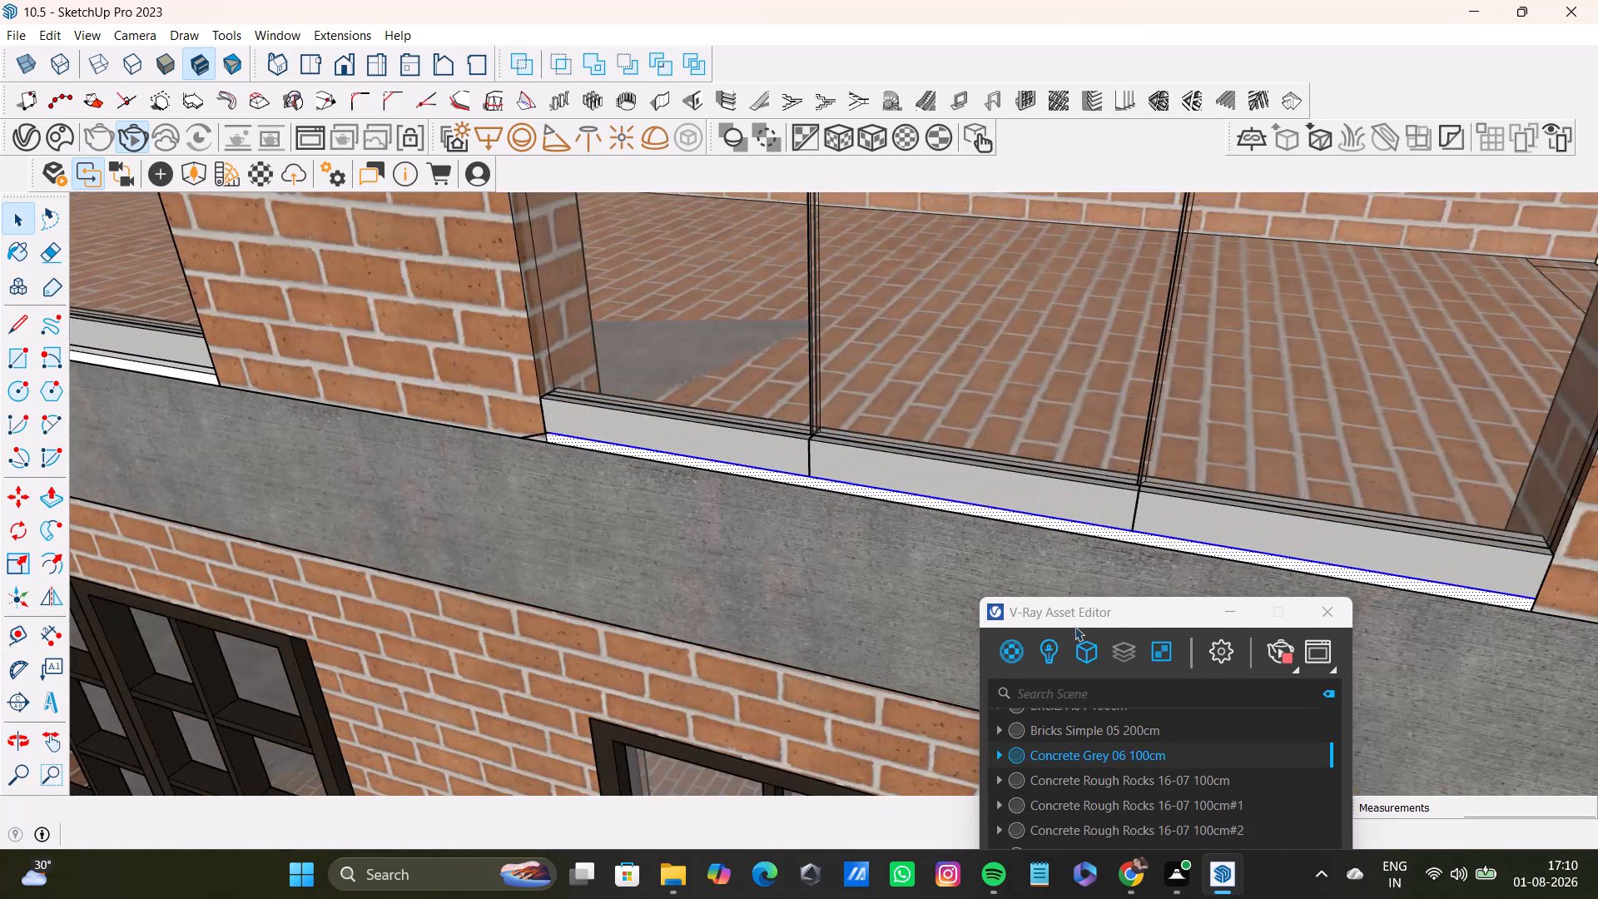
right_click(1108, 751)
right_click(1108, 751)
left_click(1108, 751)
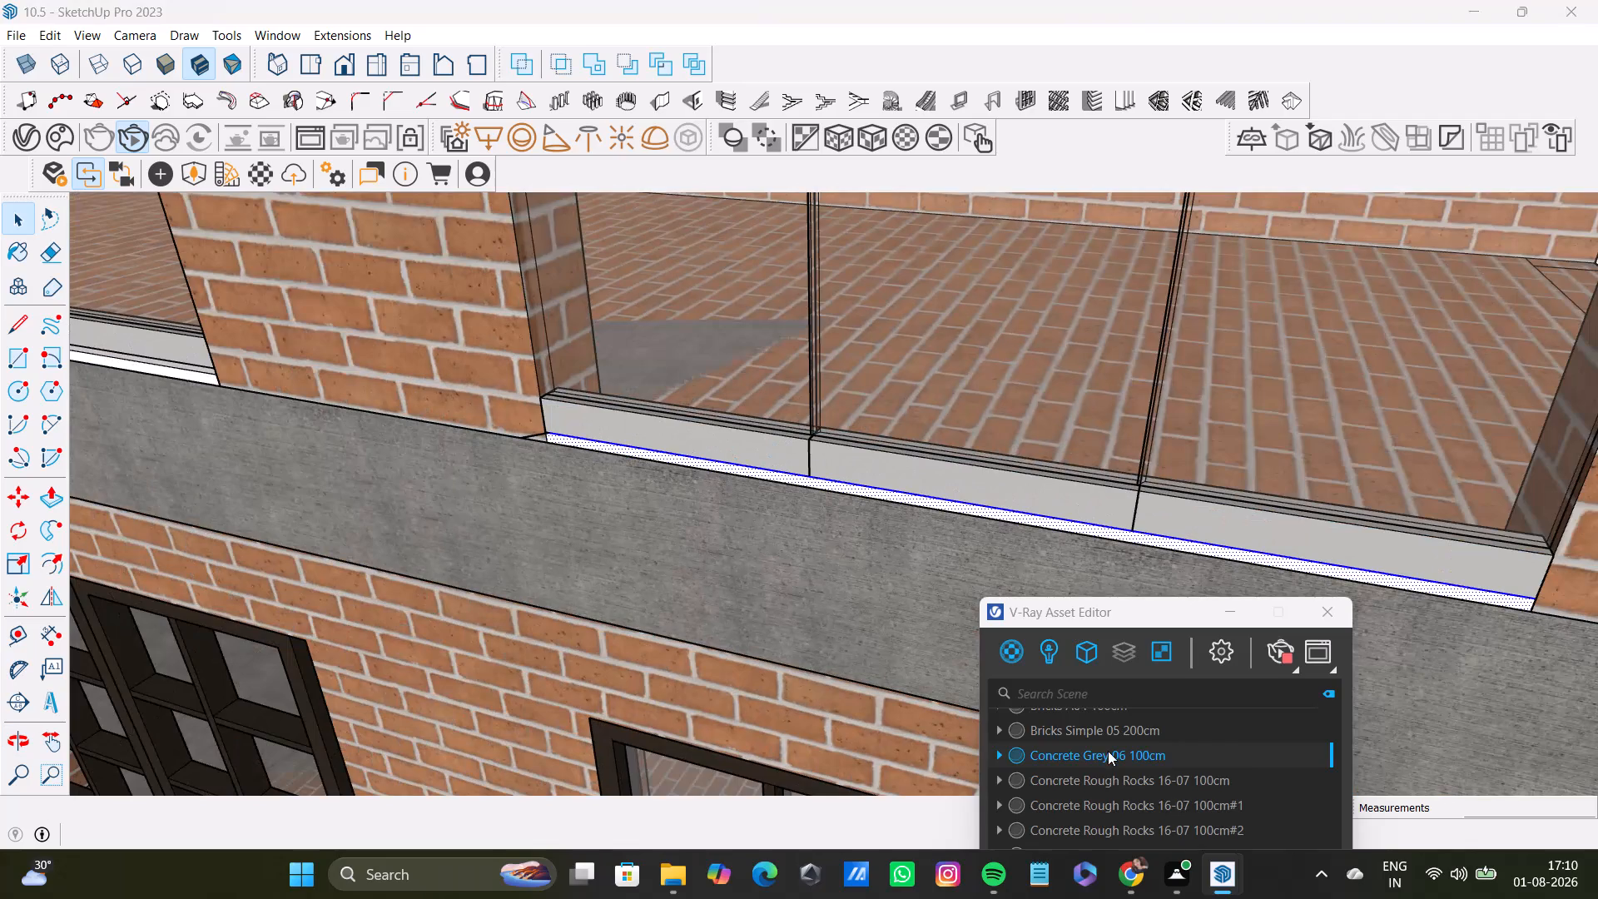
left_click(1135, 792)
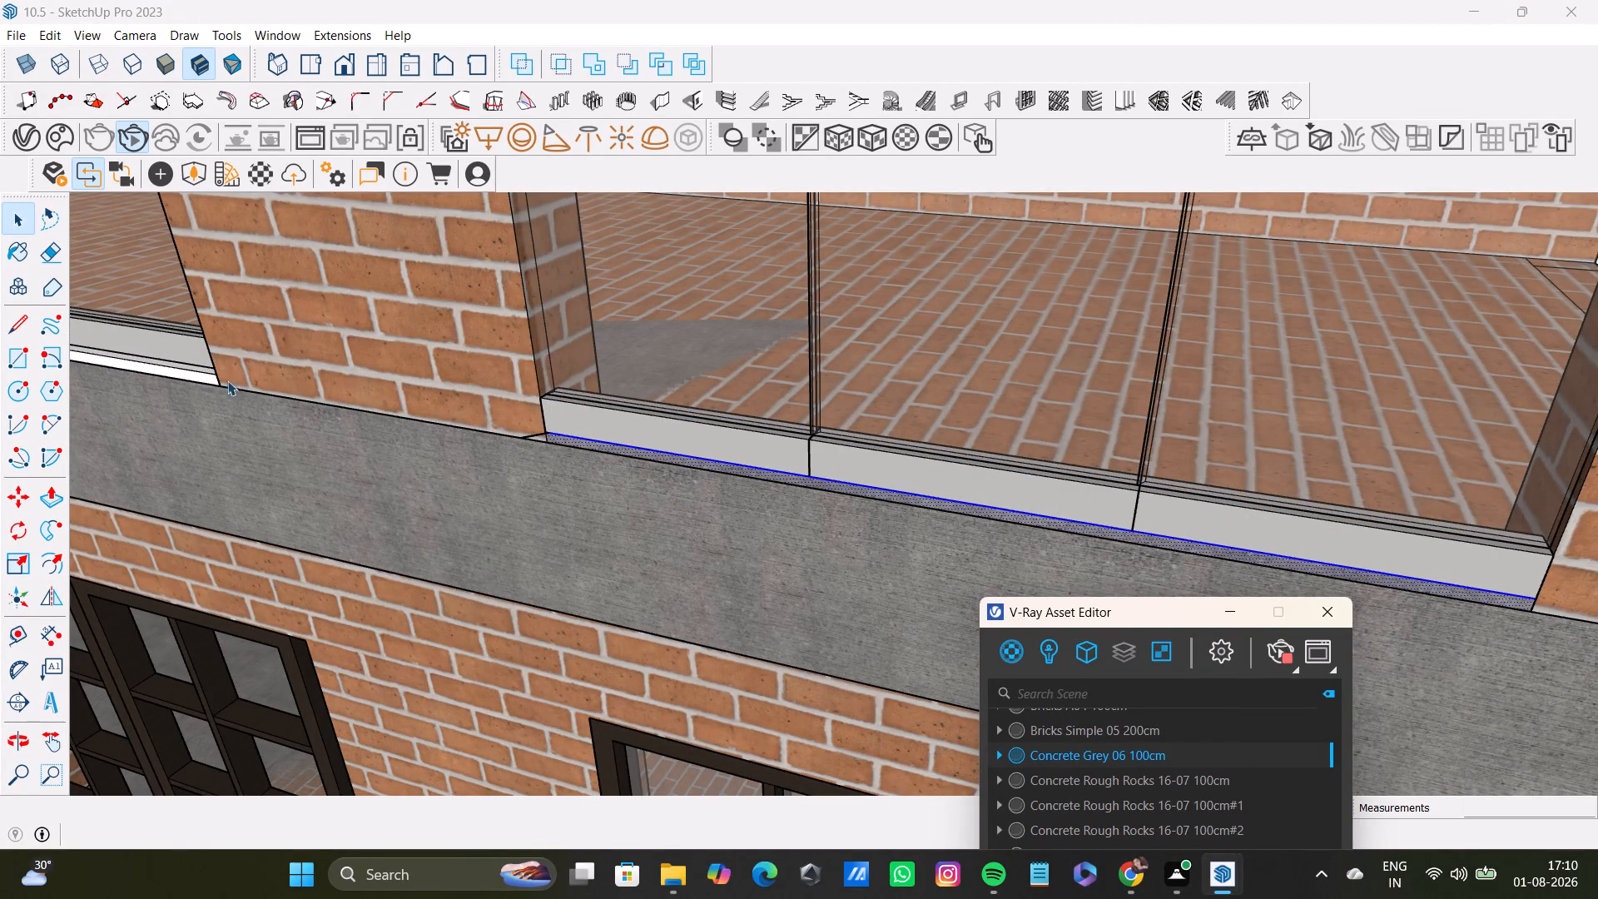
Apply Concrete Grey 06 100cm to the white strip below the neighbouring glazed opening on the same slab edge.
double_click(206, 379)
right_click(206, 379)
right_click(206, 379)
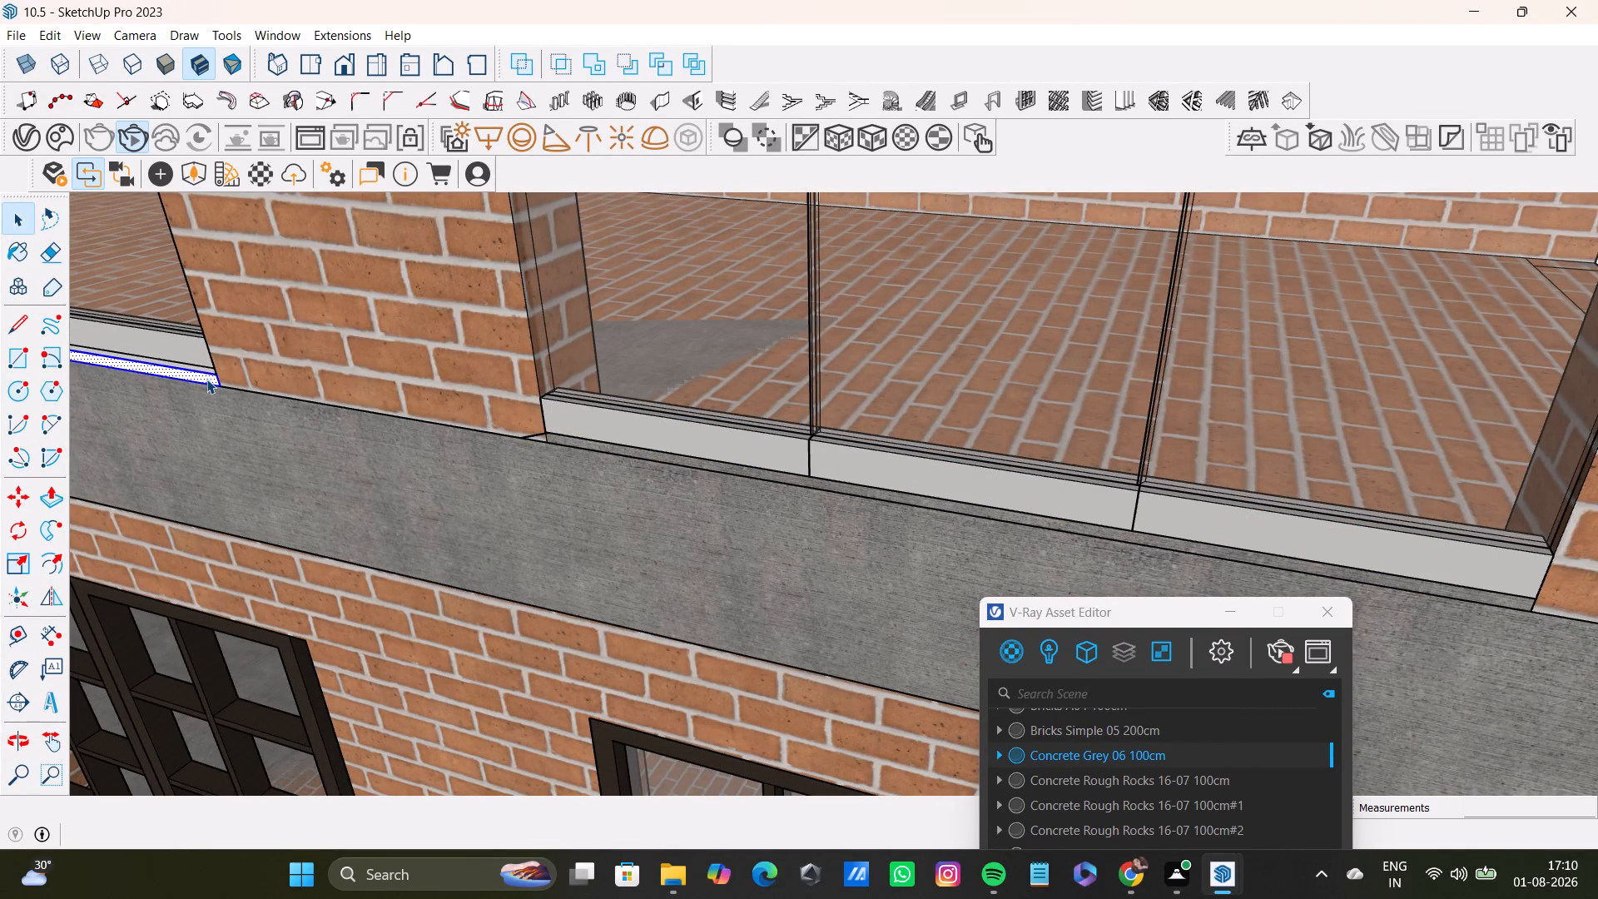
right_click(1063, 752)
left_click(1065, 752)
right_click(1065, 752)
right_click(1065, 752)
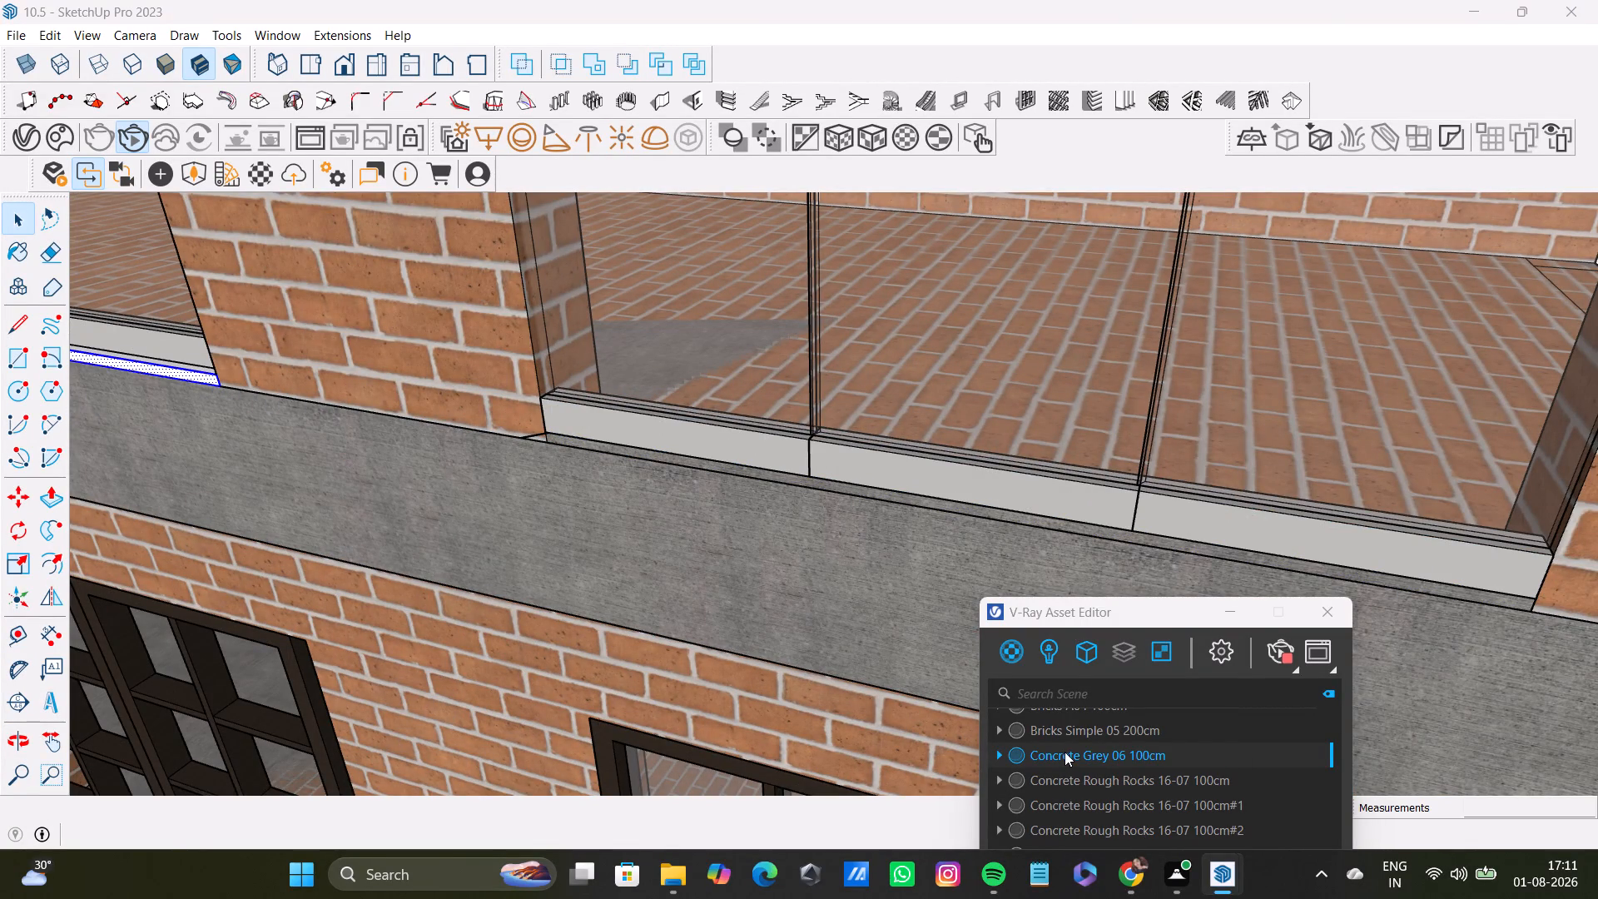
right_click(1065, 752)
right_click(1065, 752)
left_click(1065, 752)
left_click(1065, 752)
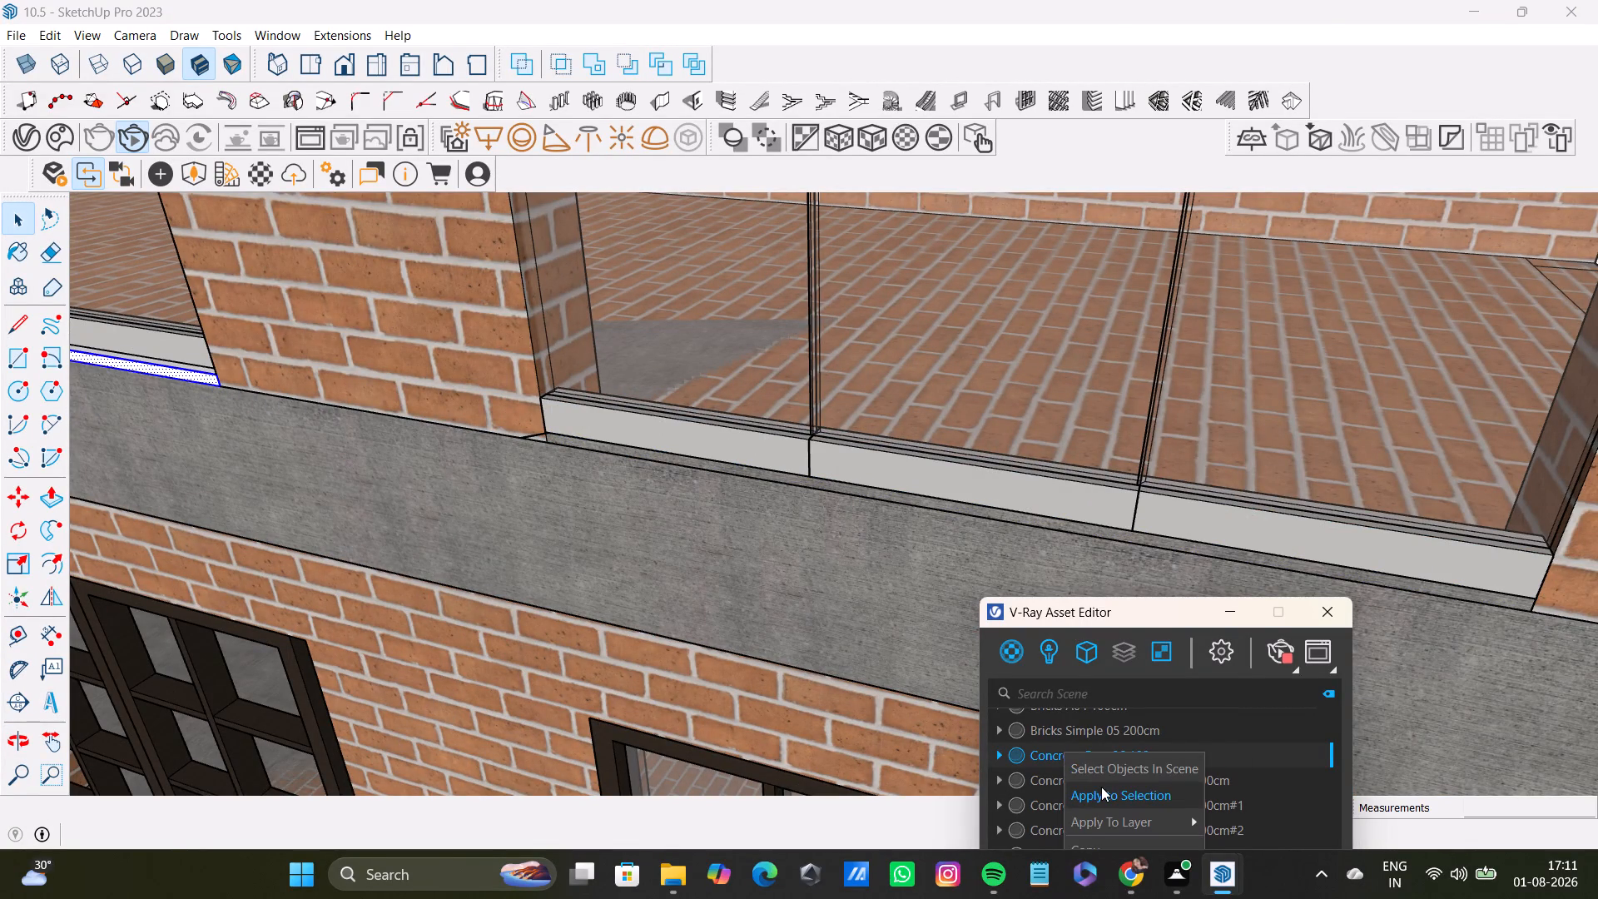
left_click(1101, 787)
left_click(1156, 614)
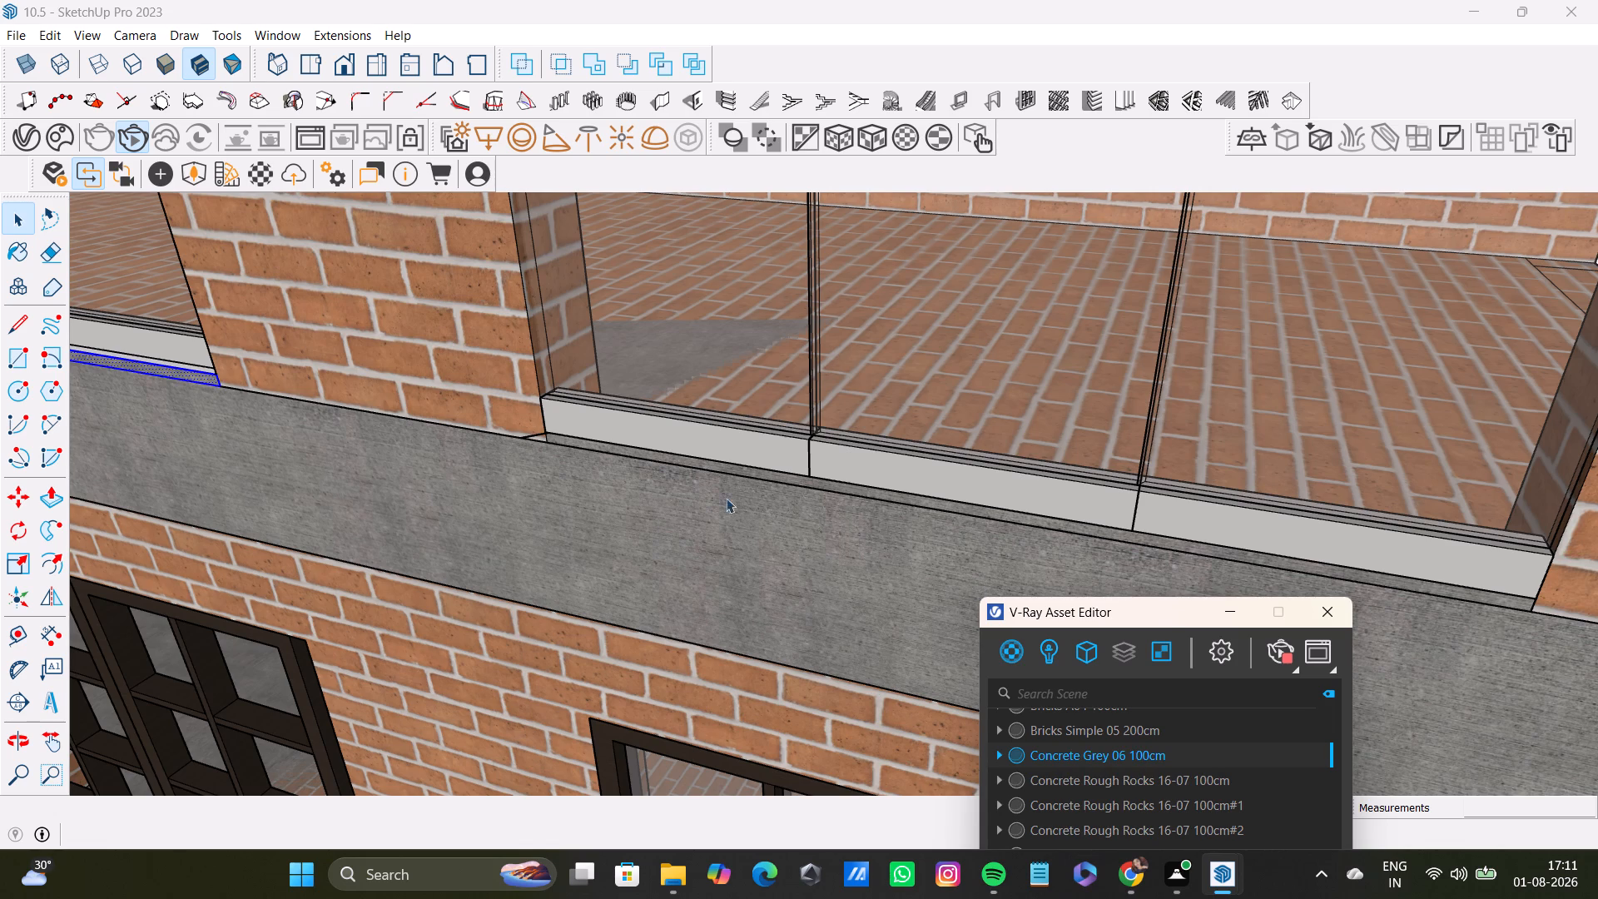
Close the V-Ray Asset Editor and examine the marble-arched facade from a street-level front view.
scroll(762, 469, "down", 20)
scroll(762, 469, "down", 2)
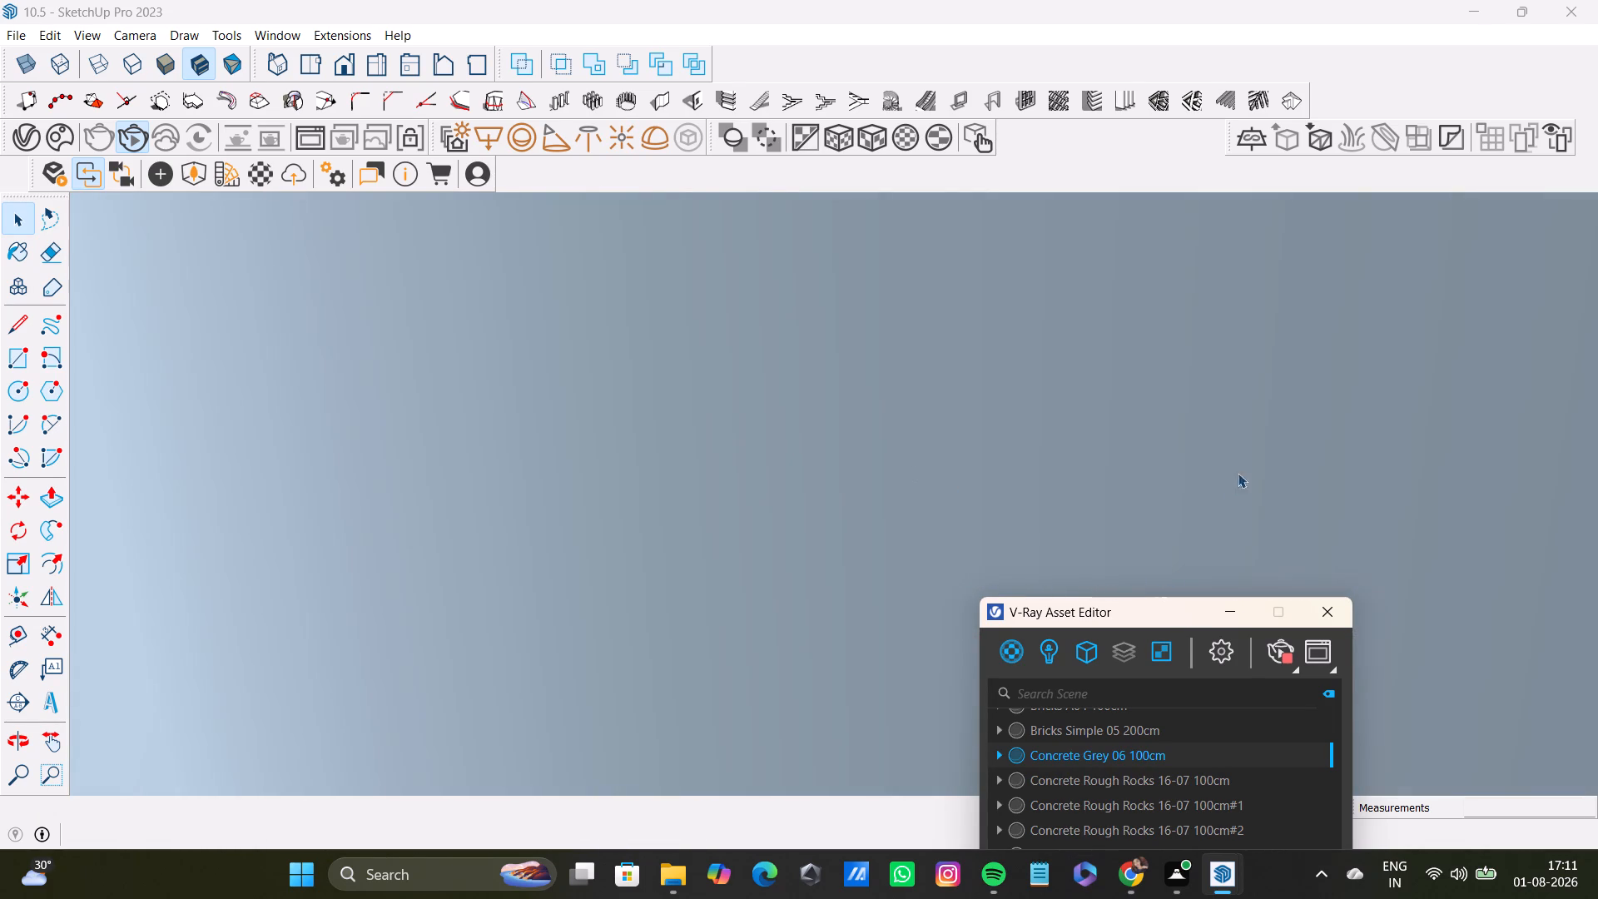
middle_click_drag(1323, 529, 729, 545)
scroll(1169, 509, "down", 7)
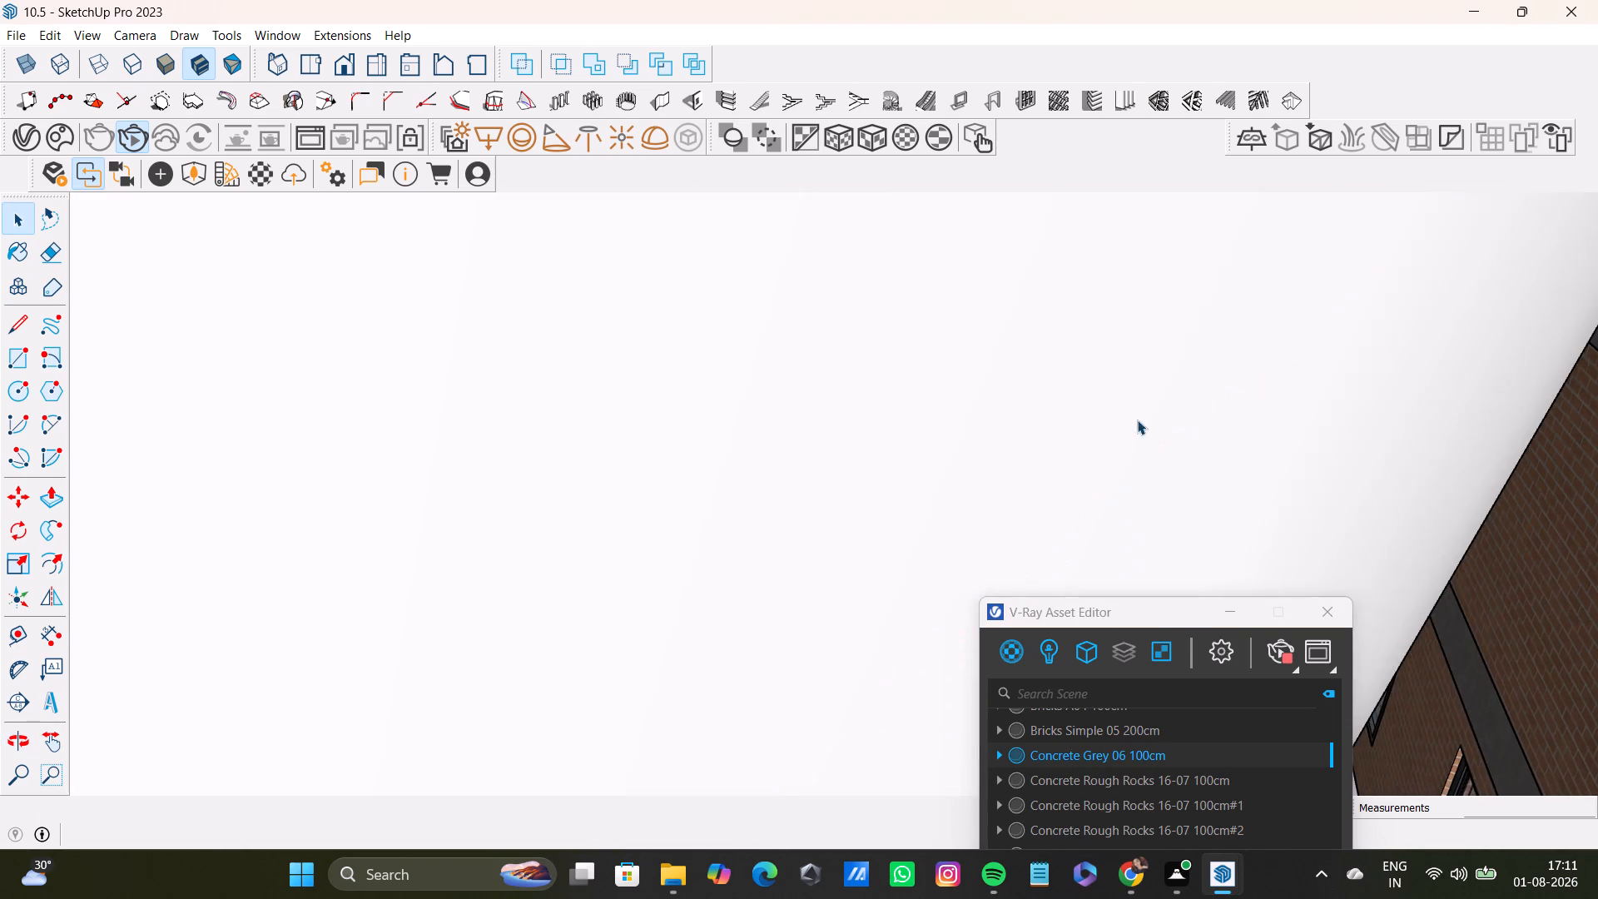
scroll(1137, 420, "down", 20)
scroll(1137, 420, "down", 14)
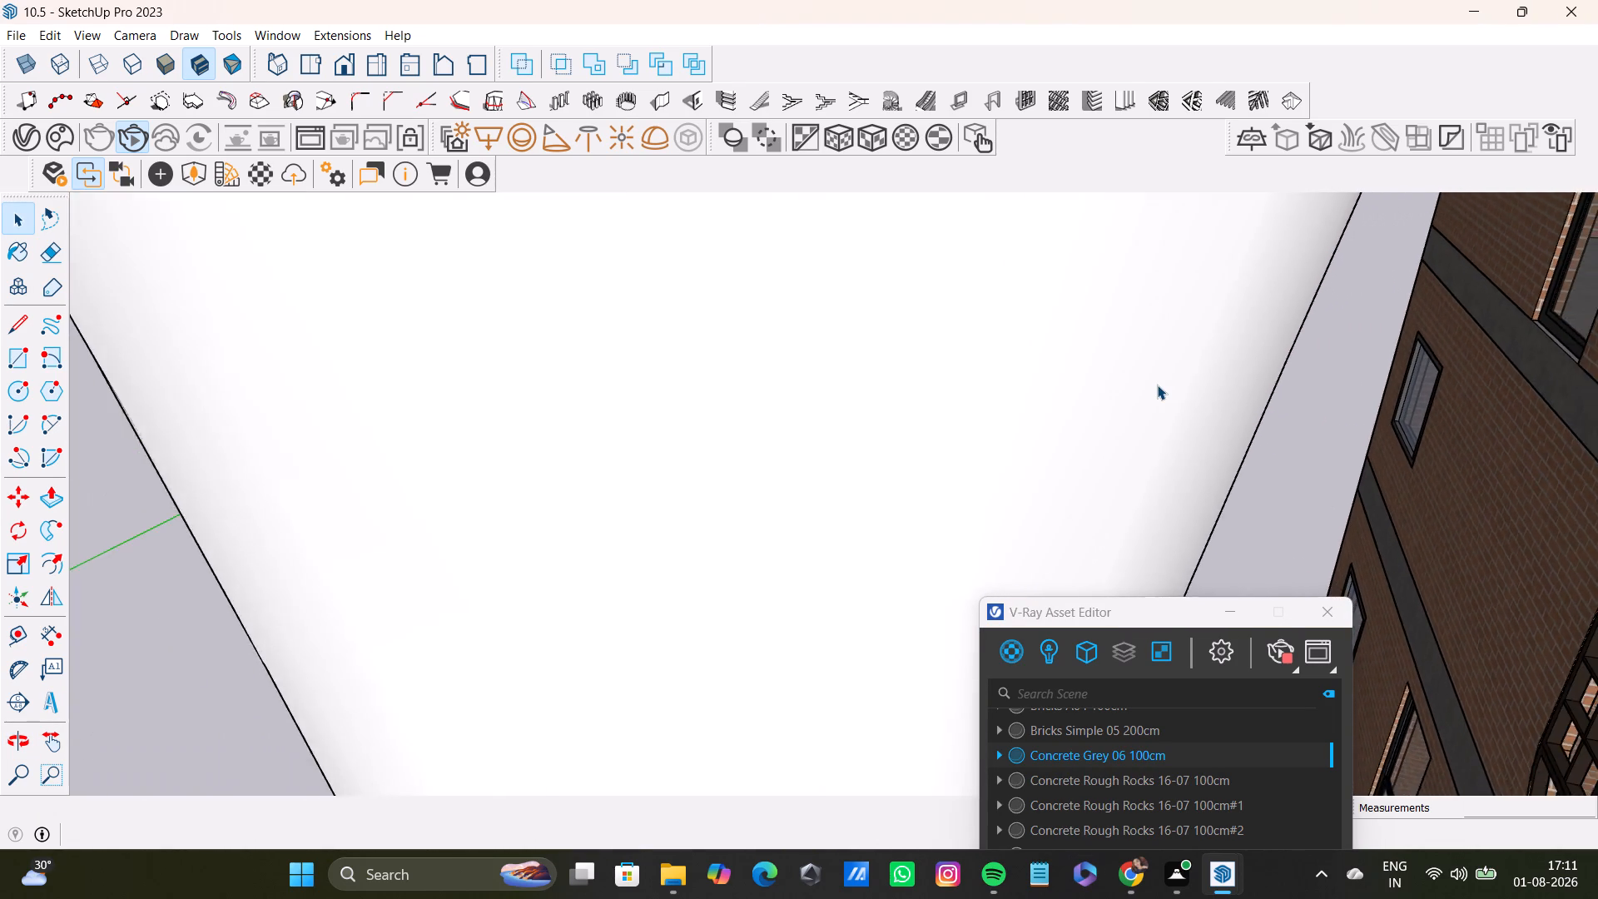
scroll(1157, 385, "down", 20)
scroll(1157, 385, "down", 14)
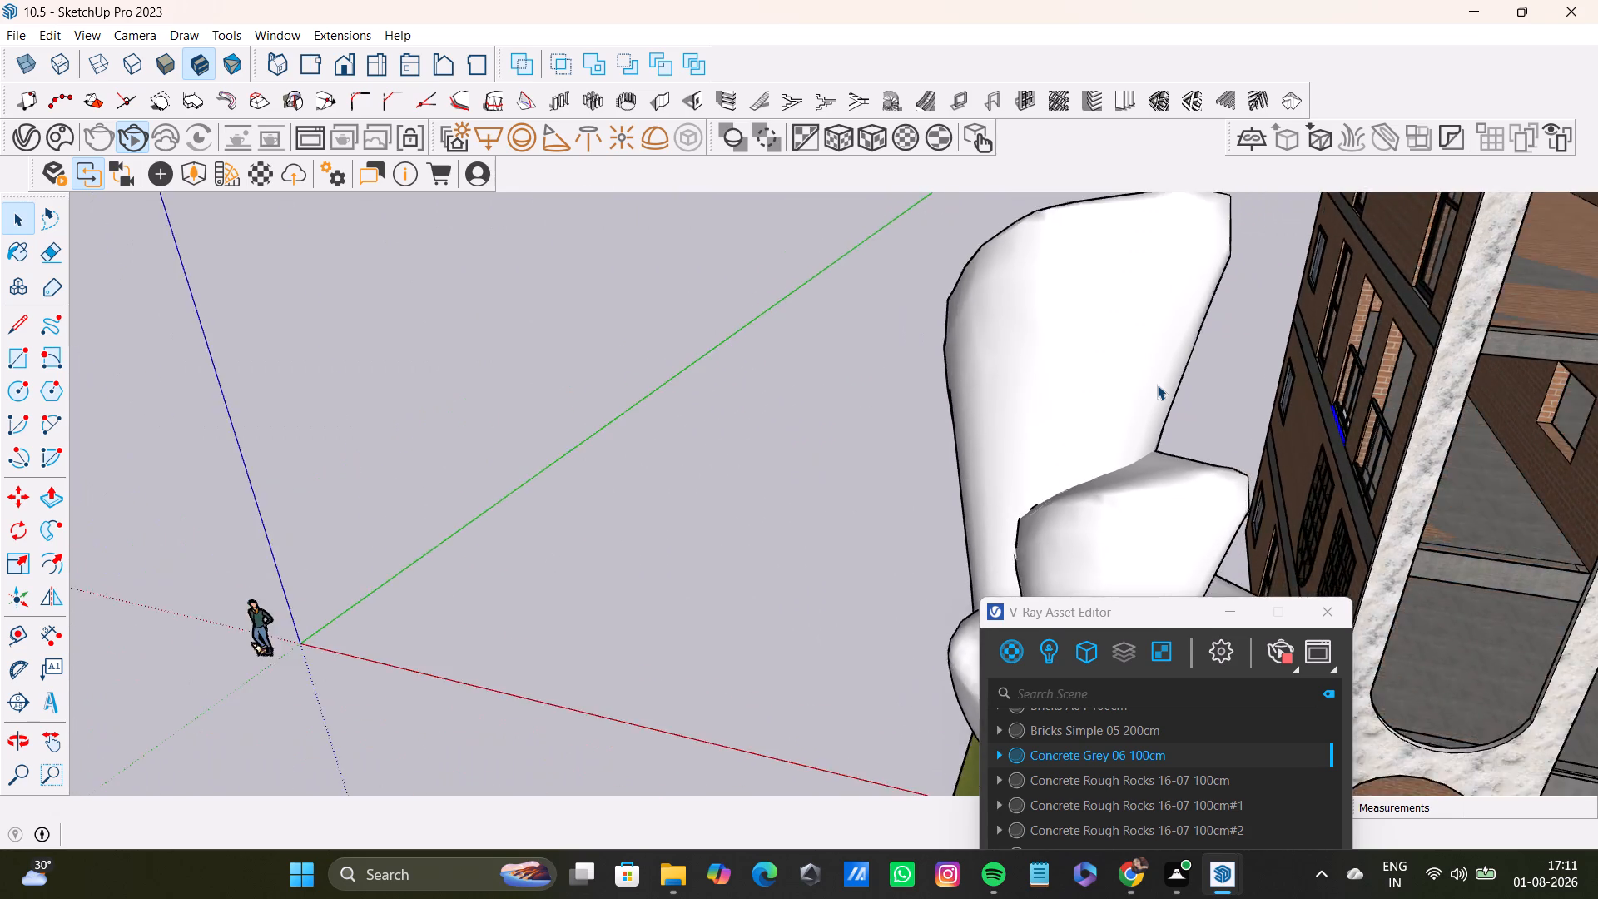
scroll(1157, 385, "down", 4)
left_click(739, 385)
middle_click_drag(826, 364, 609, 320)
left_click(1224, 613)
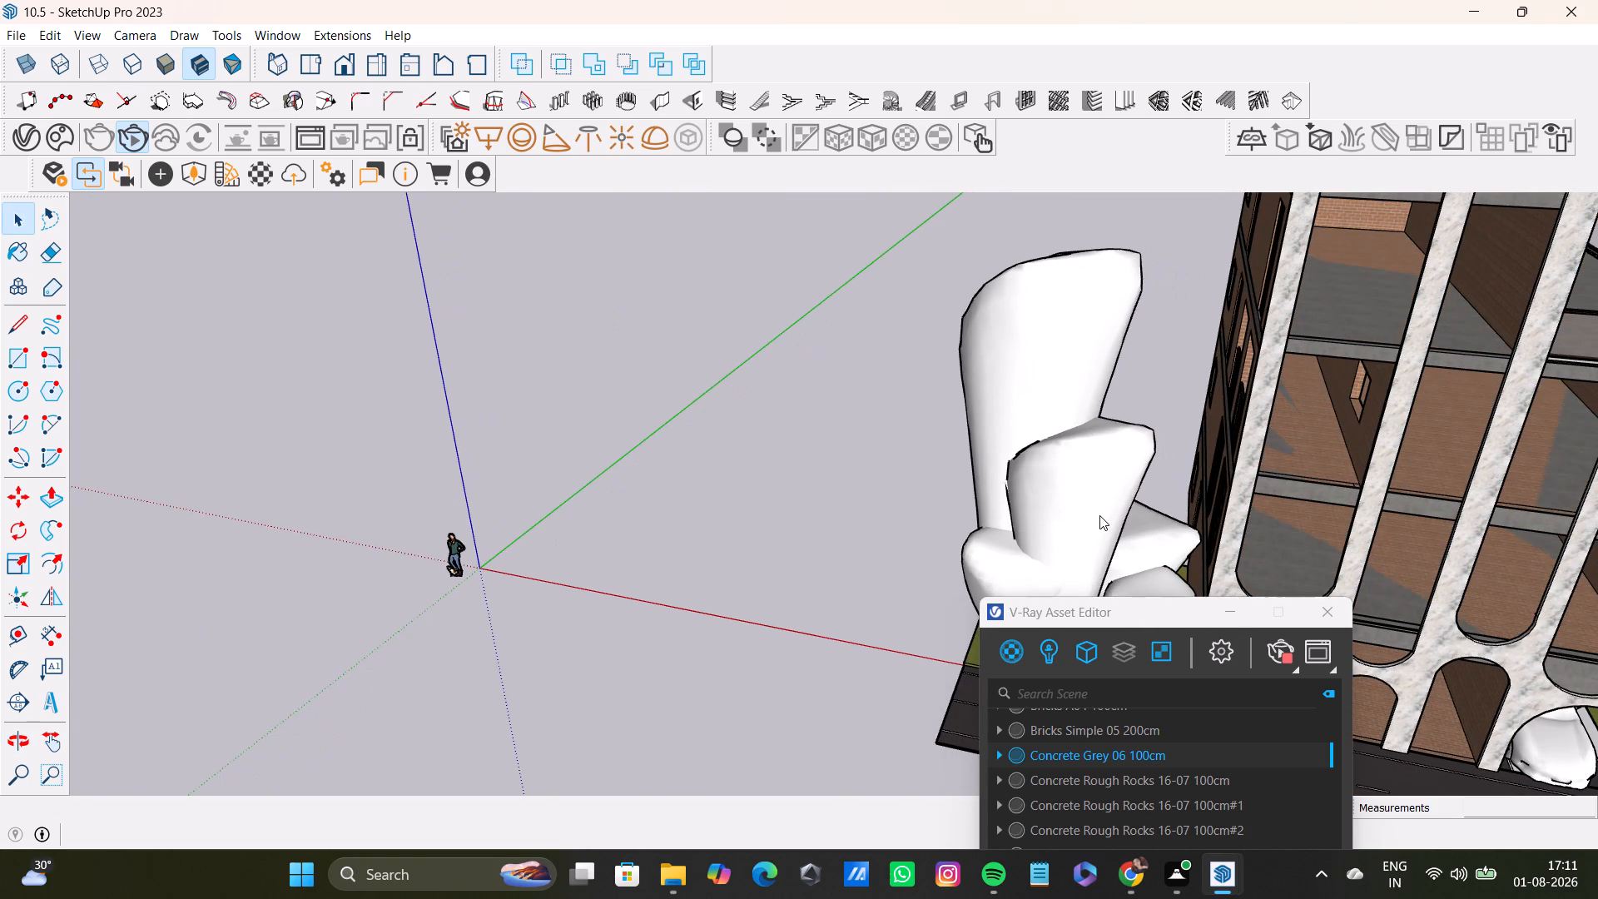
left_click(1230, 612)
left_click(1321, 620)
left_click_drag(1107, 614, 977, 584)
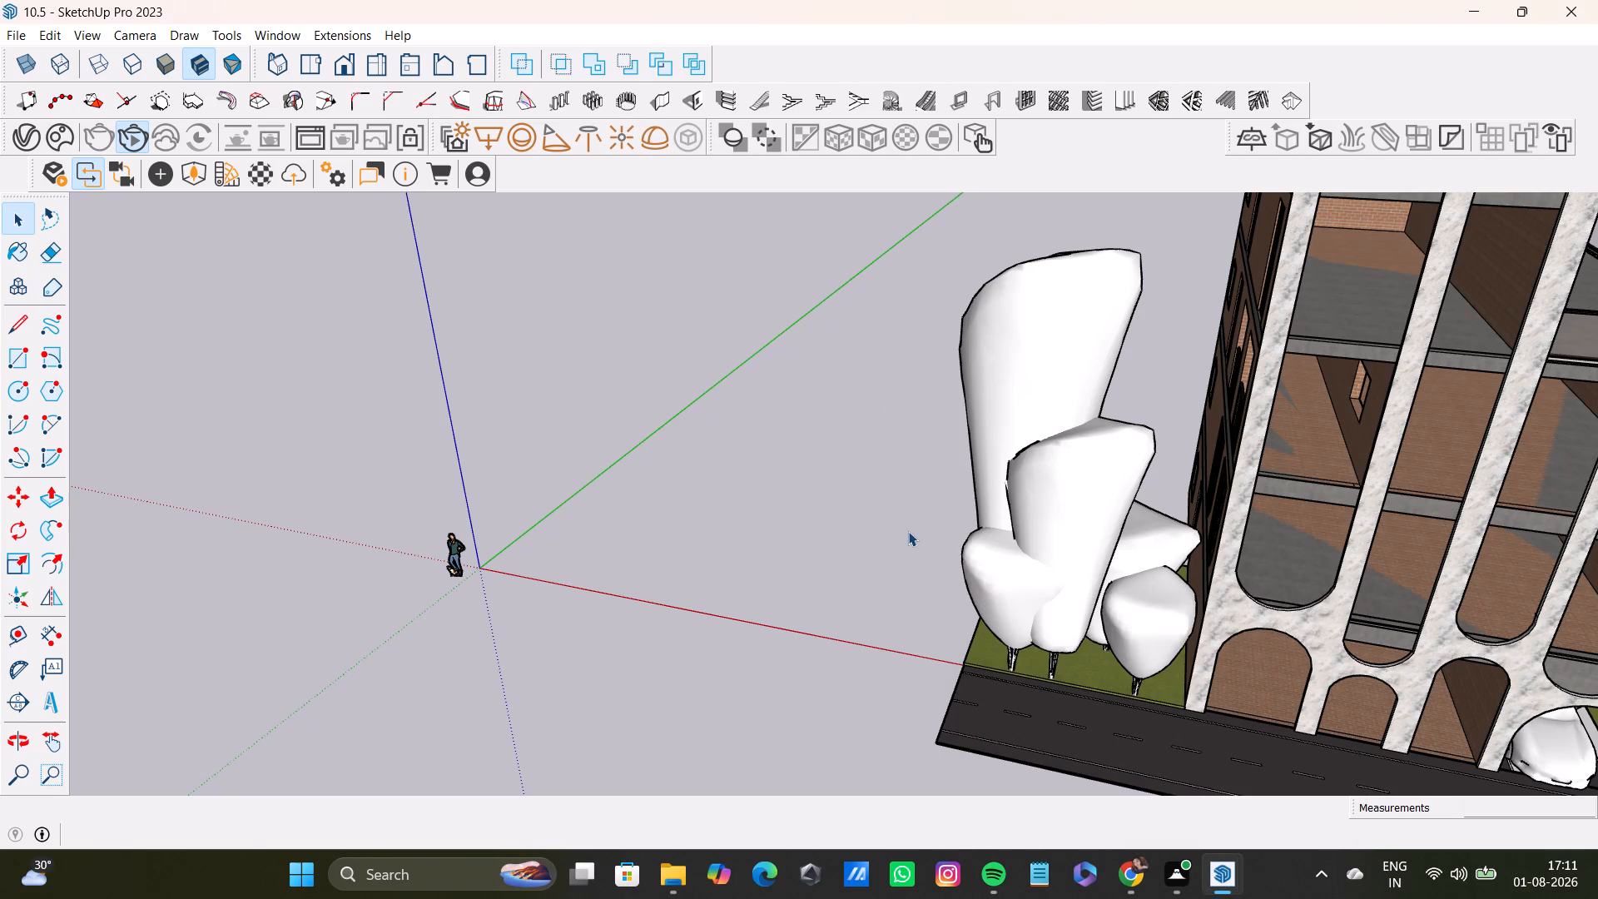
middle_click_drag(850, 464, 463, 485, "shift")
middle_click_drag(654, 514, 918, 379)
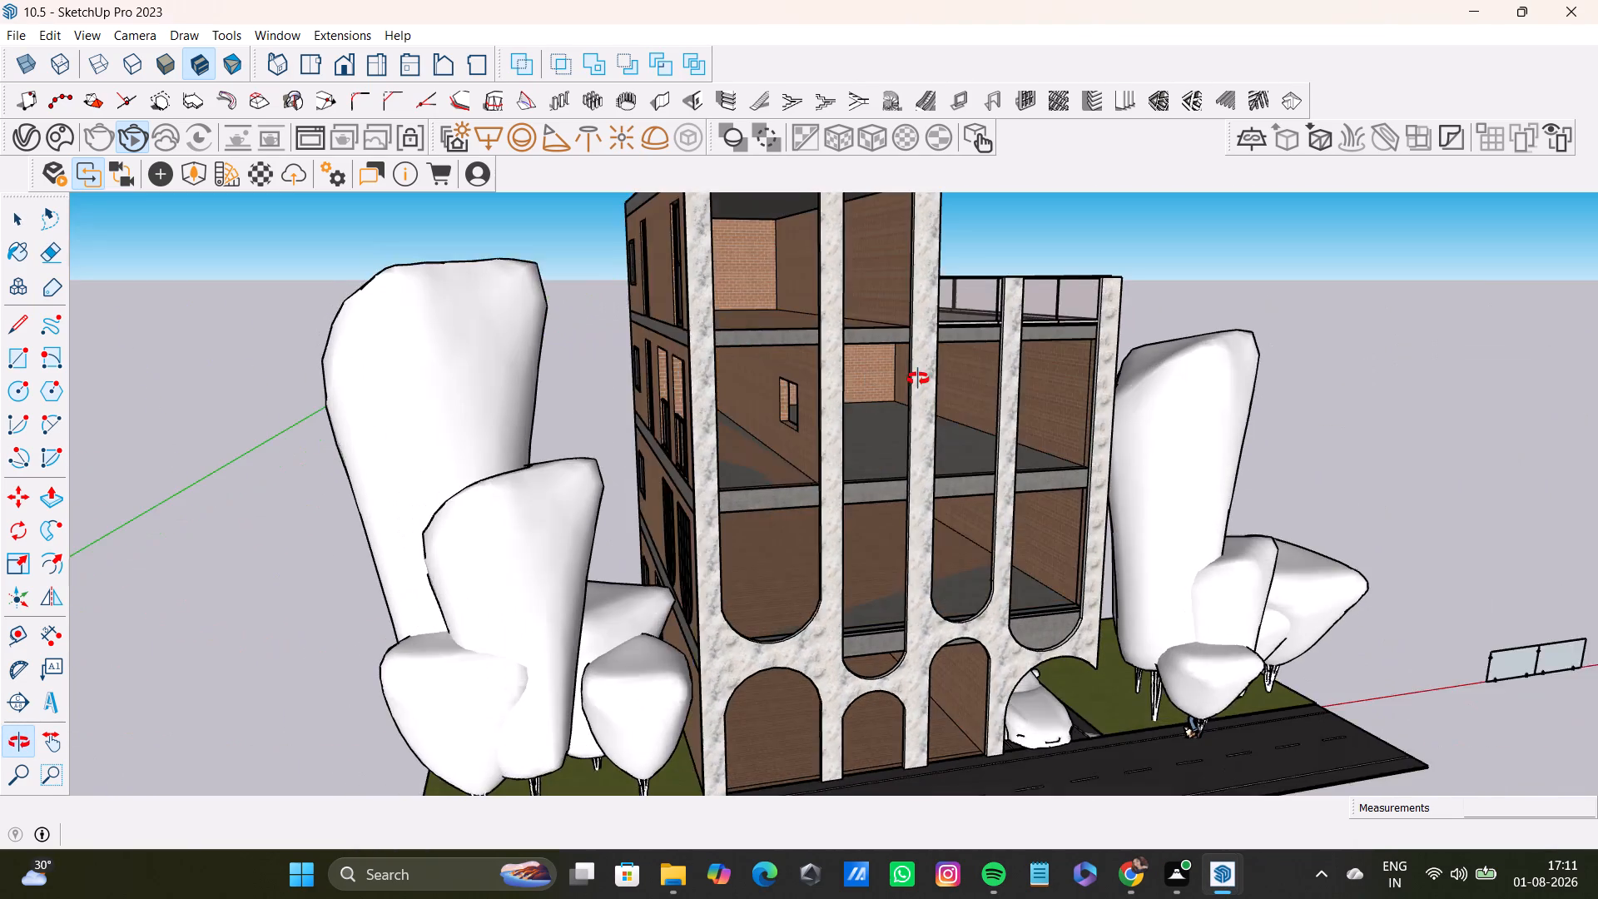
middle_click_drag(918, 379, 817, 386)
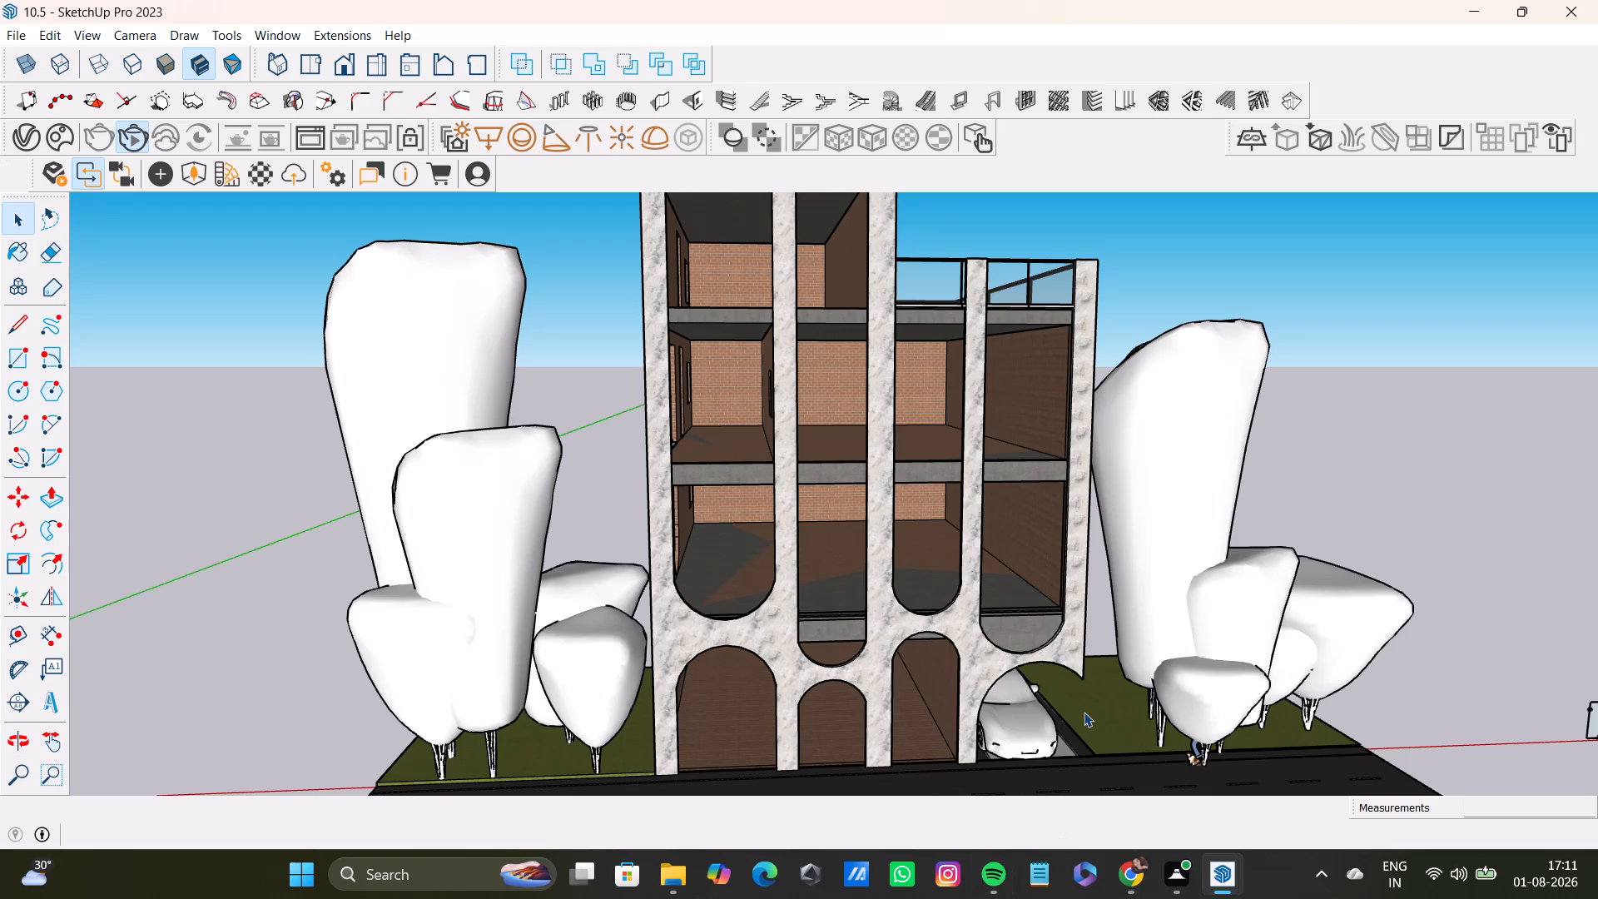
Open the V-Ray Asset Editor and the Chaos Cosmos Browser, and move the editor up beside the browser.
left_click(26, 133)
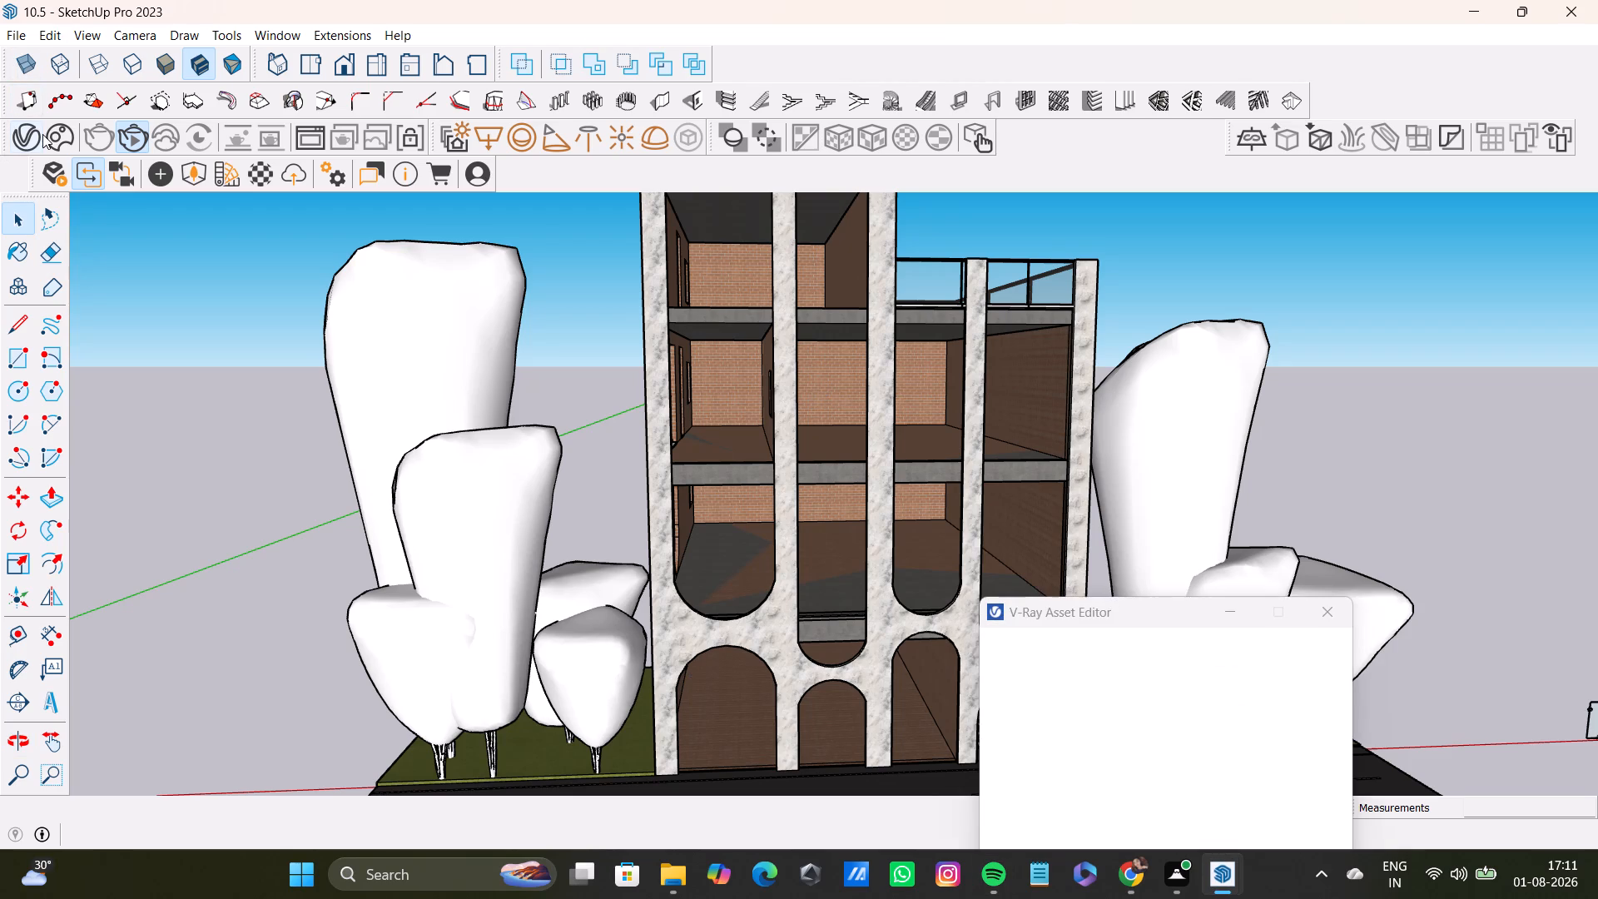
left_click(48, 142)
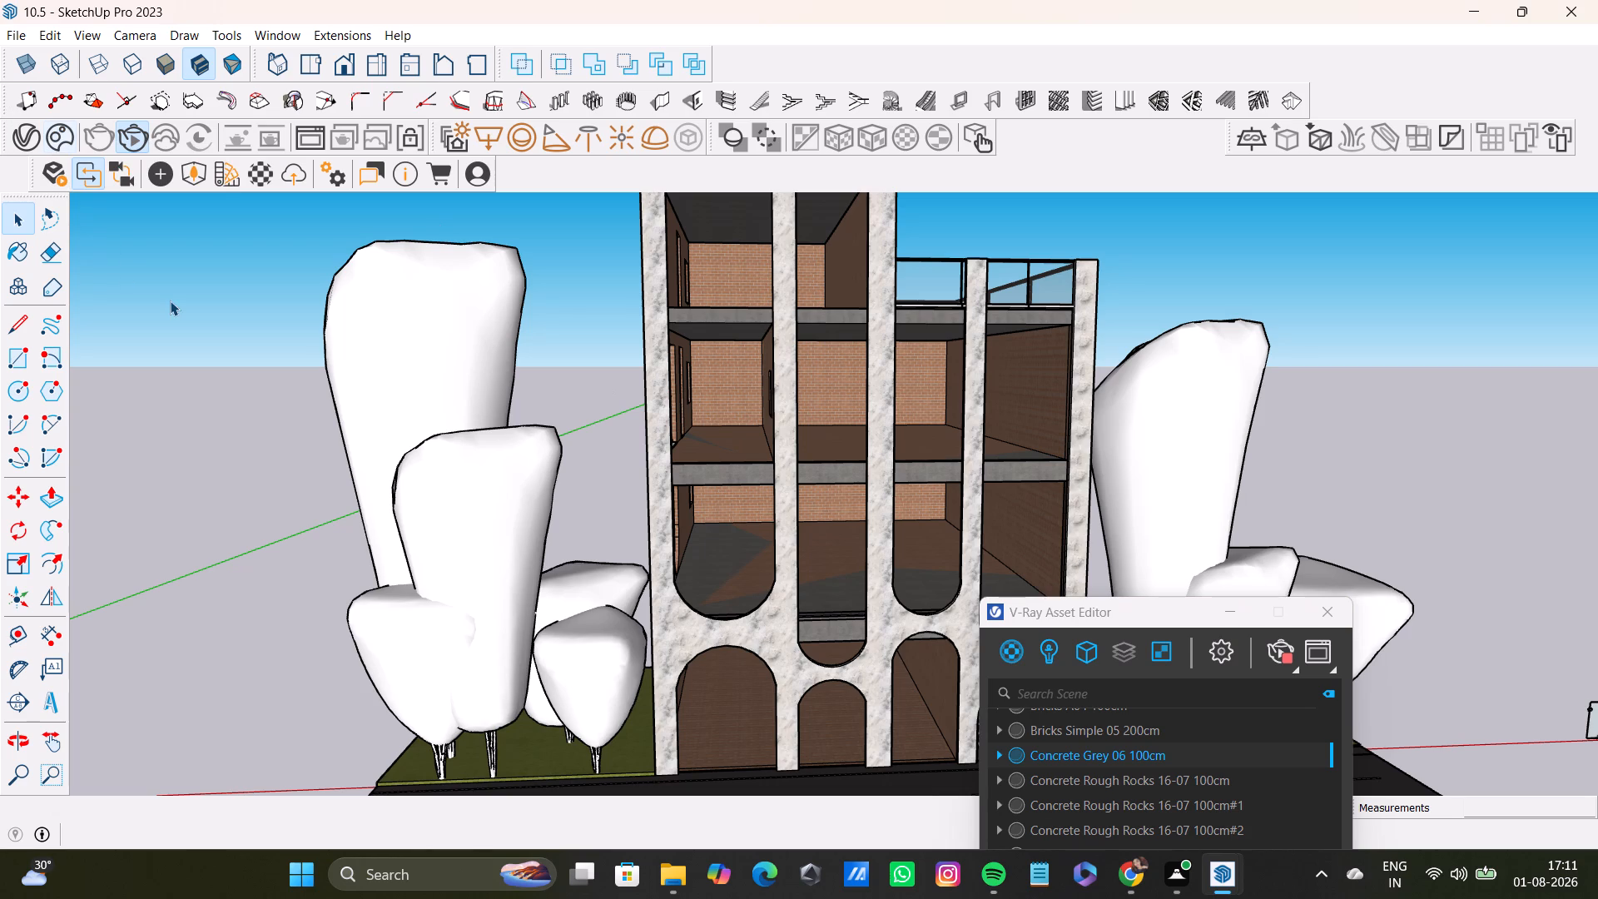
left_click_drag(1052, 612, 1087, 473)
left_click_drag(1069, 613, 1125, 616)
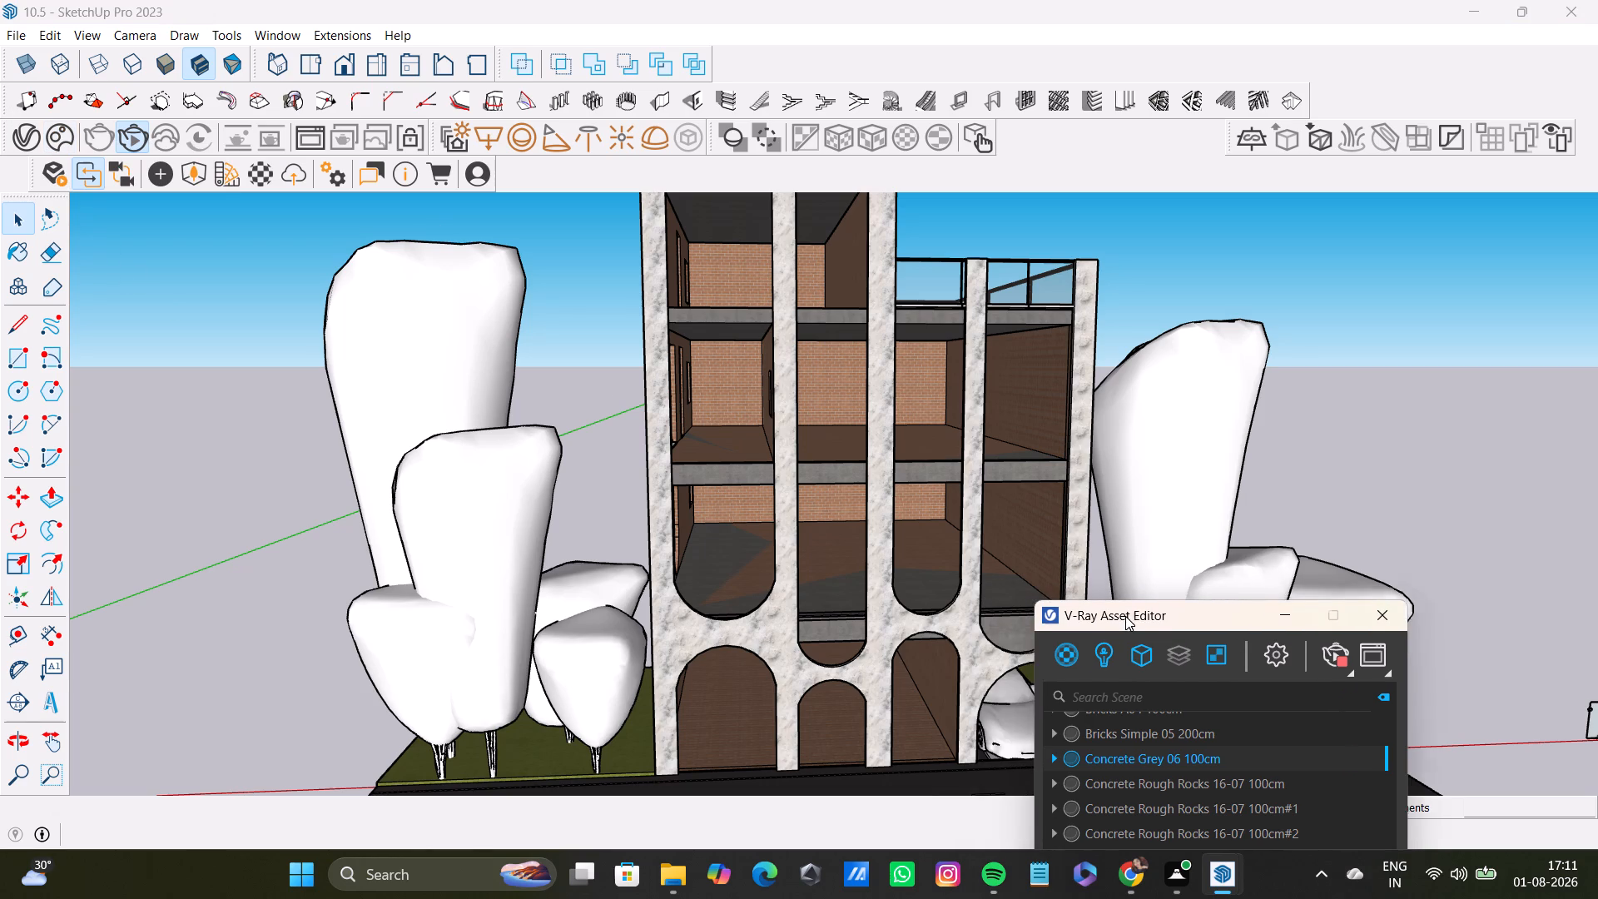
left_click_drag(1125, 616, 1173, 218)
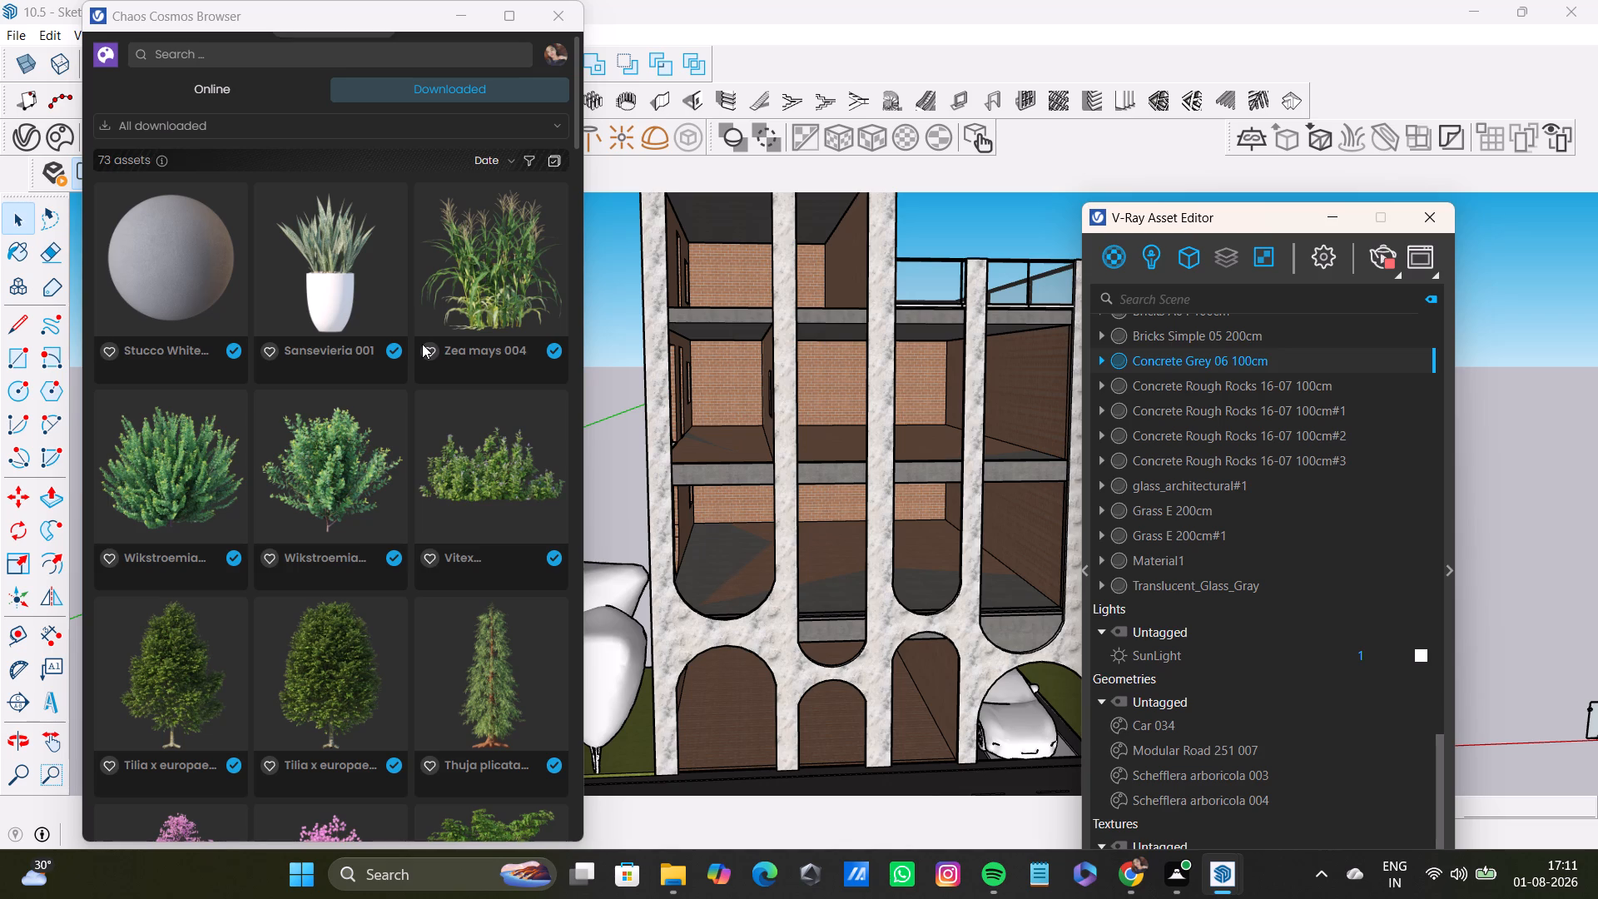
Search the online Chaos Cosmos library for glass materials.
left_click(232, 89)
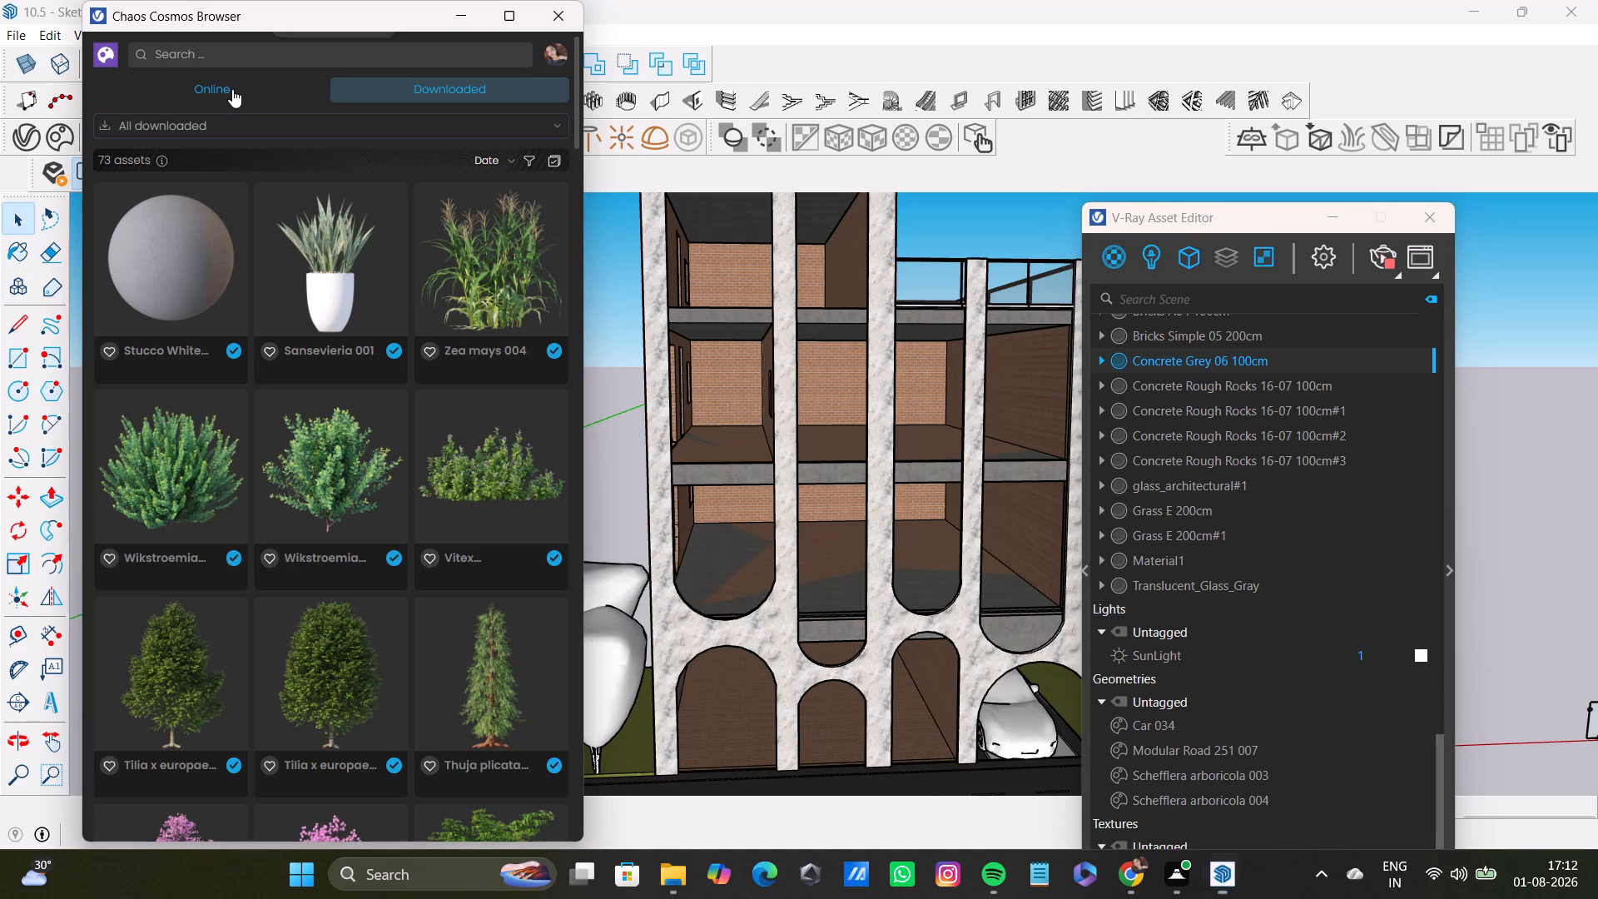
left_click(233, 56)
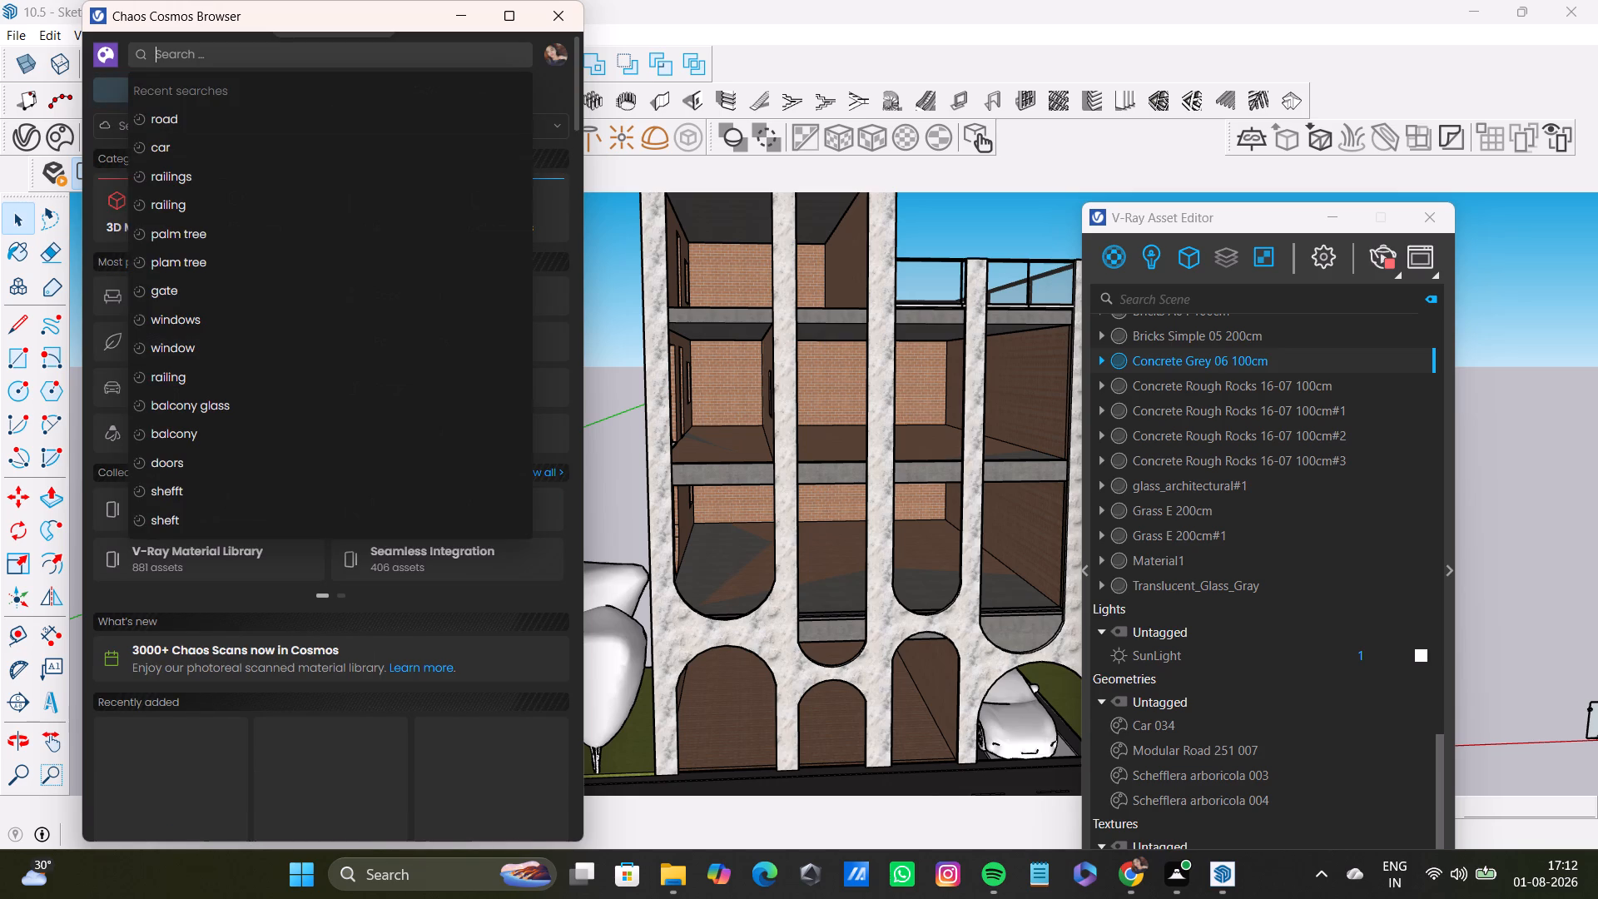
type("GLASS")
key("space")
type("MA")
type("TER")
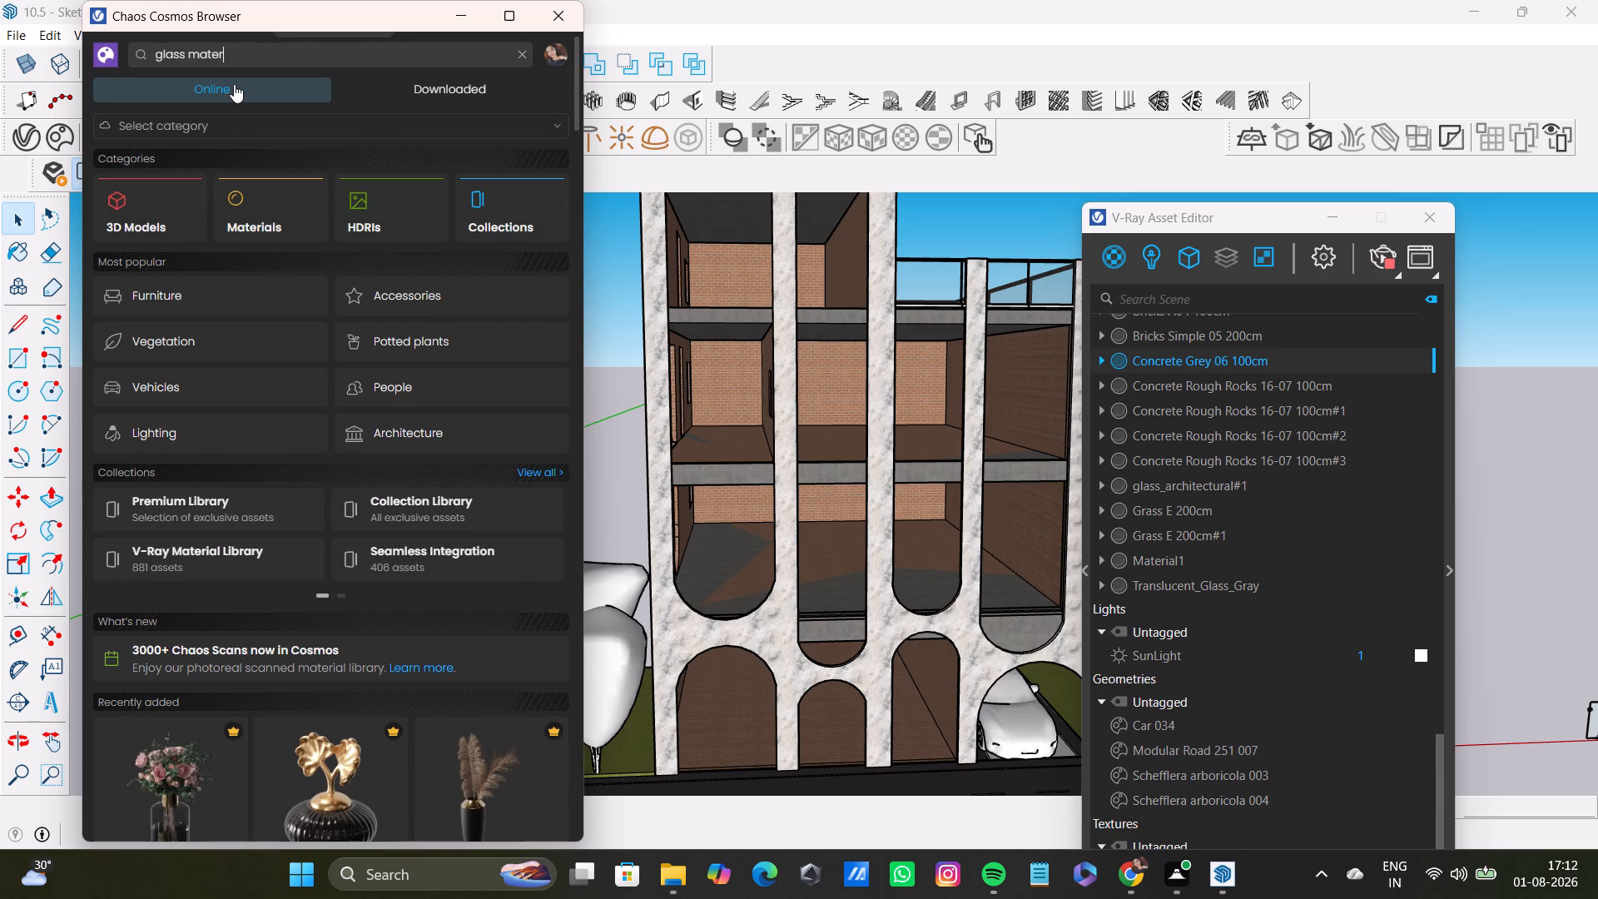
key("BackSpace")
key("BackSpace")
key("BackSpace")
type("TERA")
type("ILS")
key("Return")
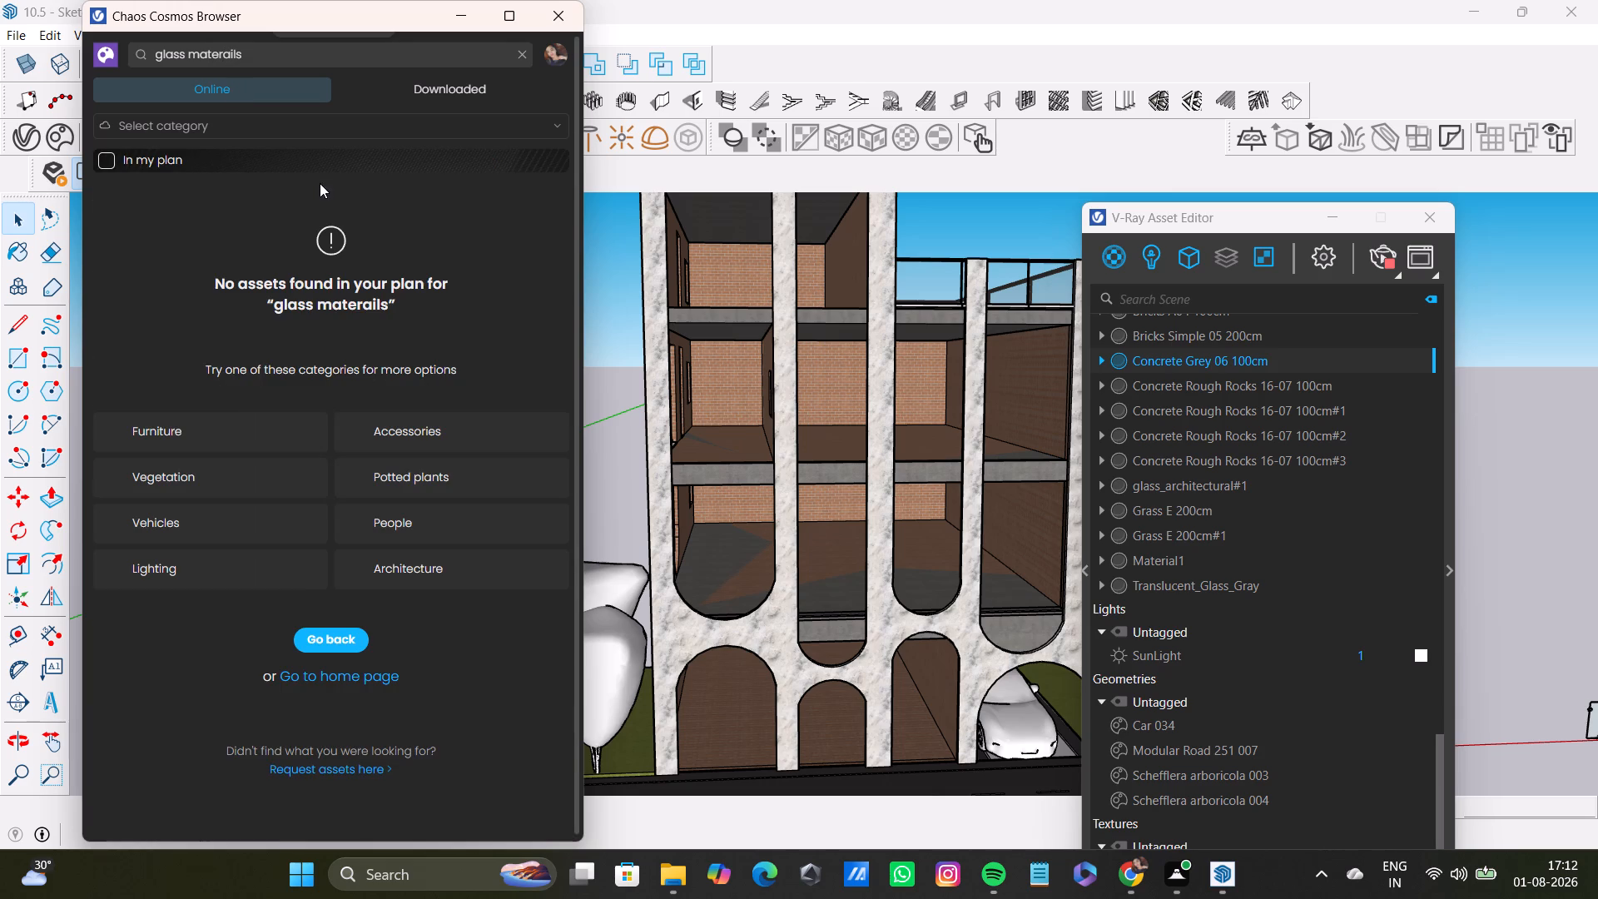
Shorten the online Chaos Cosmos search to glass.
left_click(290, 54)
key("BackSpace")
key("BackSpace")
key("BackSpace")
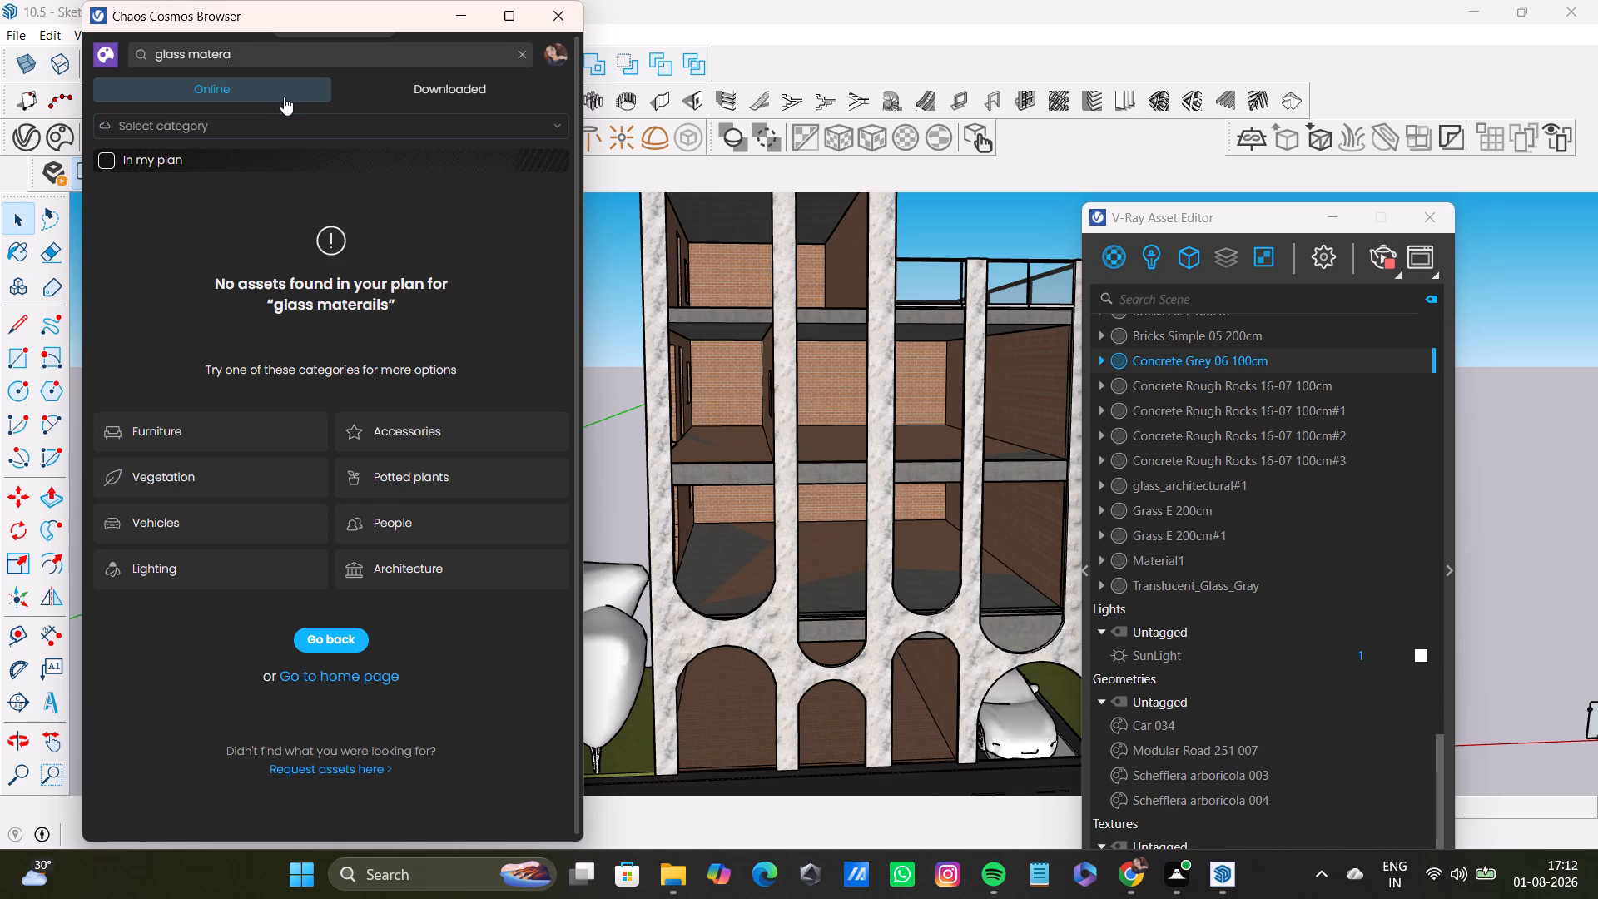
key("BackSpace")
key("BackSpace")
key("BackSpace")
key("BackSpace")
key("BackSpace")
key("BackSpace")
key("BackSpace")
key("Return")
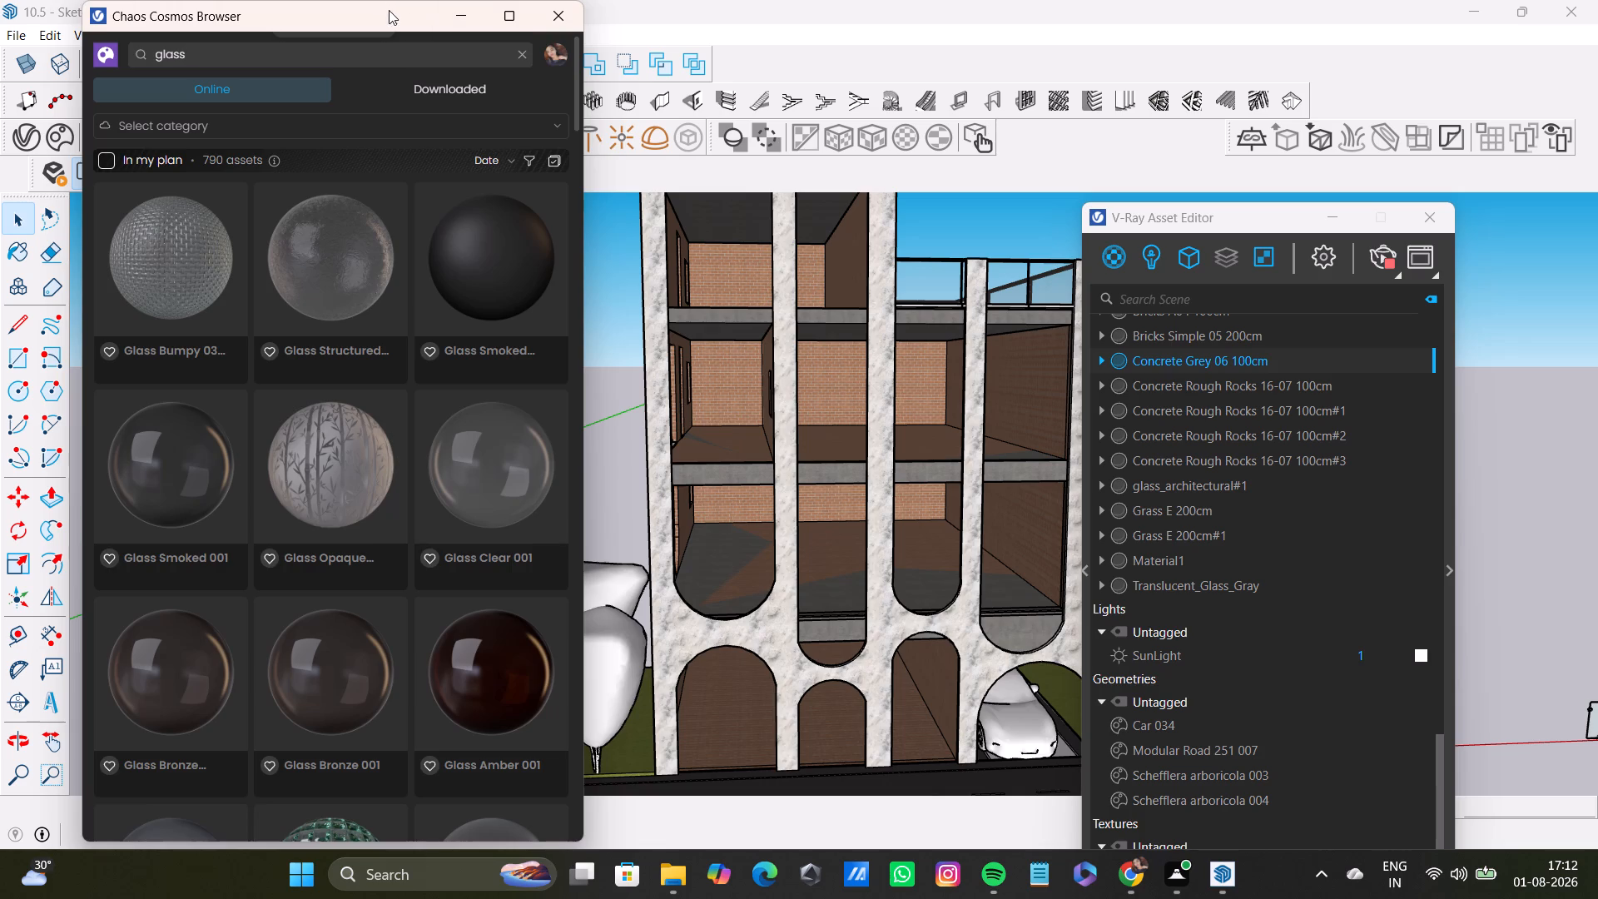
Move the Cosmos browser clear of the model and examine the marble-arched facade, the window openings behind it and the roof.
left_click_drag(389, 10, 1063, 677)
scroll(810, 479, "down", 2)
middle_click_drag(834, 477, 715, 589)
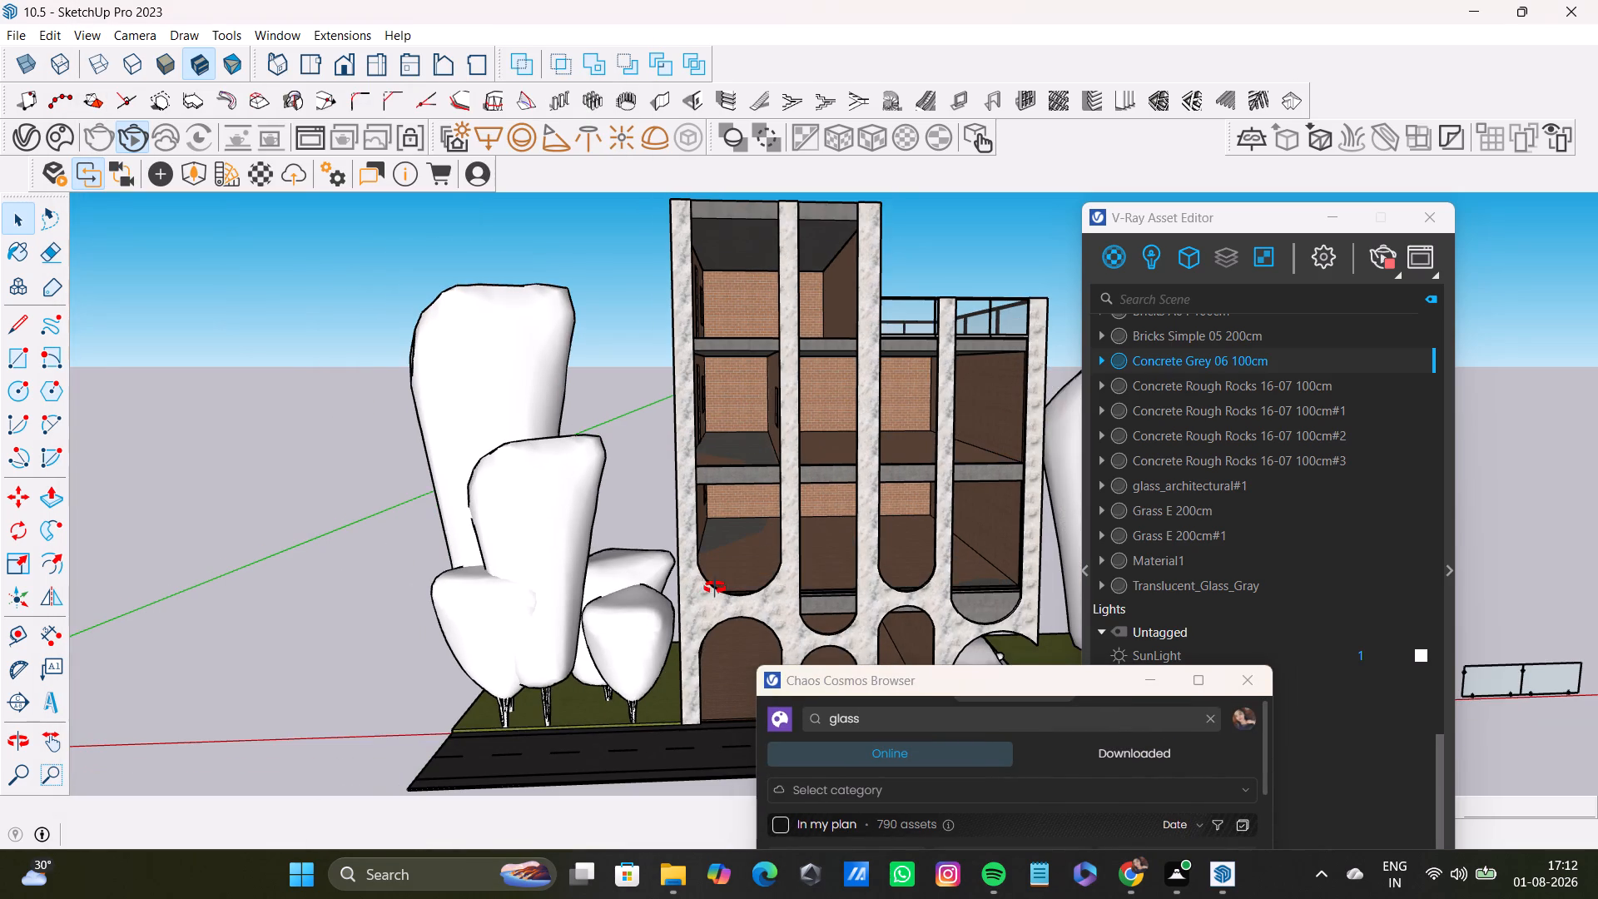
middle_click_drag(951, 519, 772, 609)
scroll(632, 462, "up", 4)
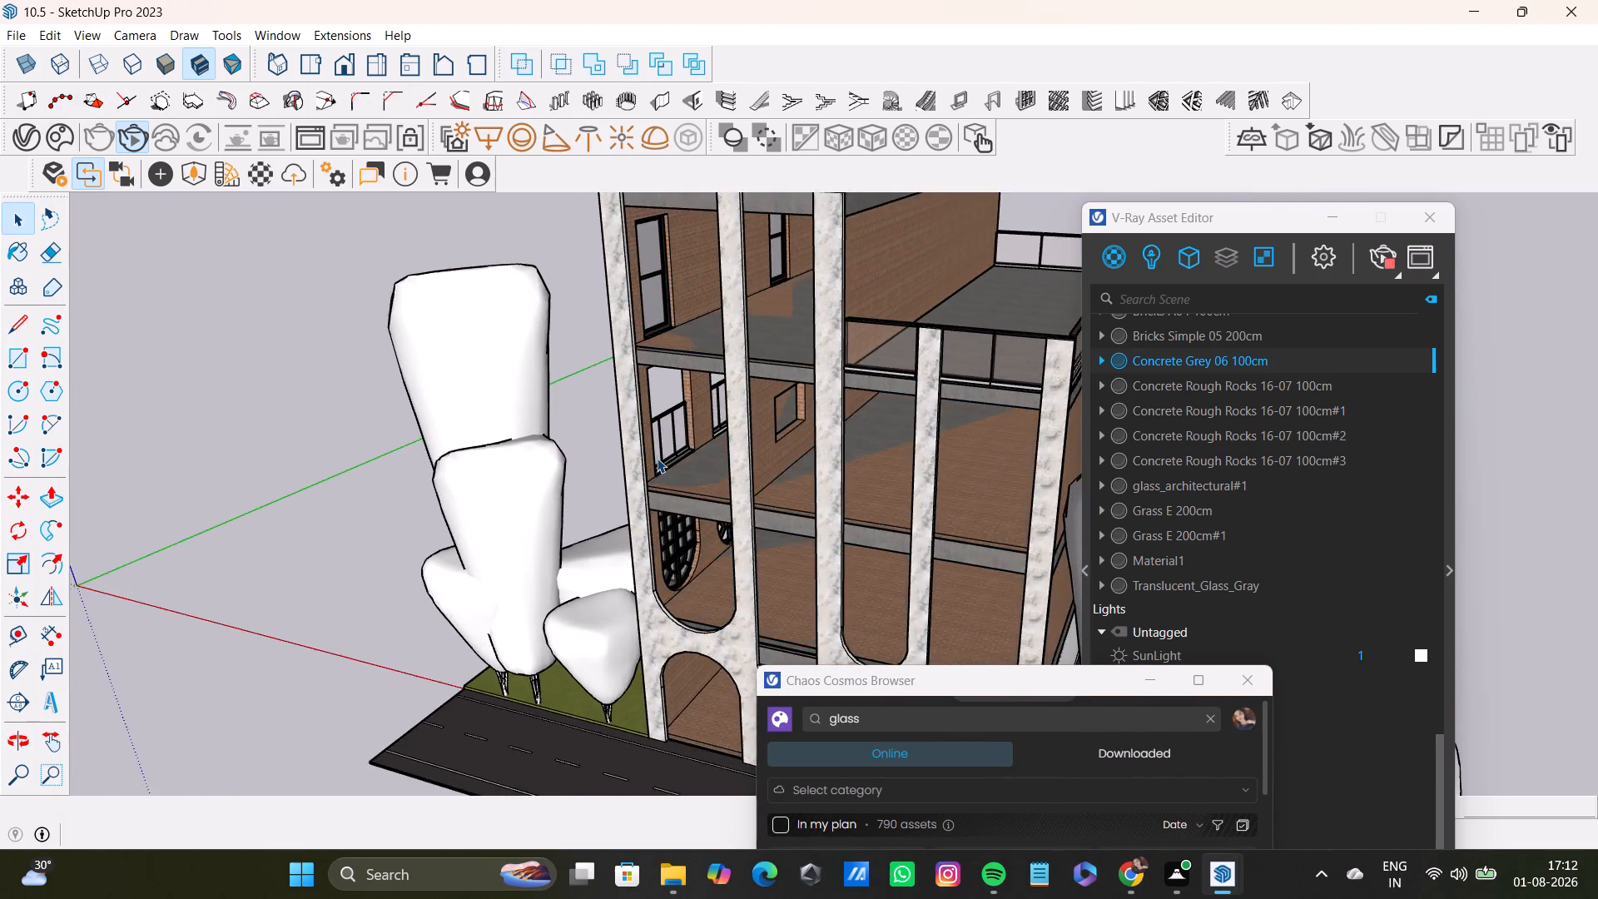
scroll(657, 458, "up", 4)
middle_click_drag(725, 479, 780, 367)
middle_click_drag(782, 382, 775, 316, "shift")
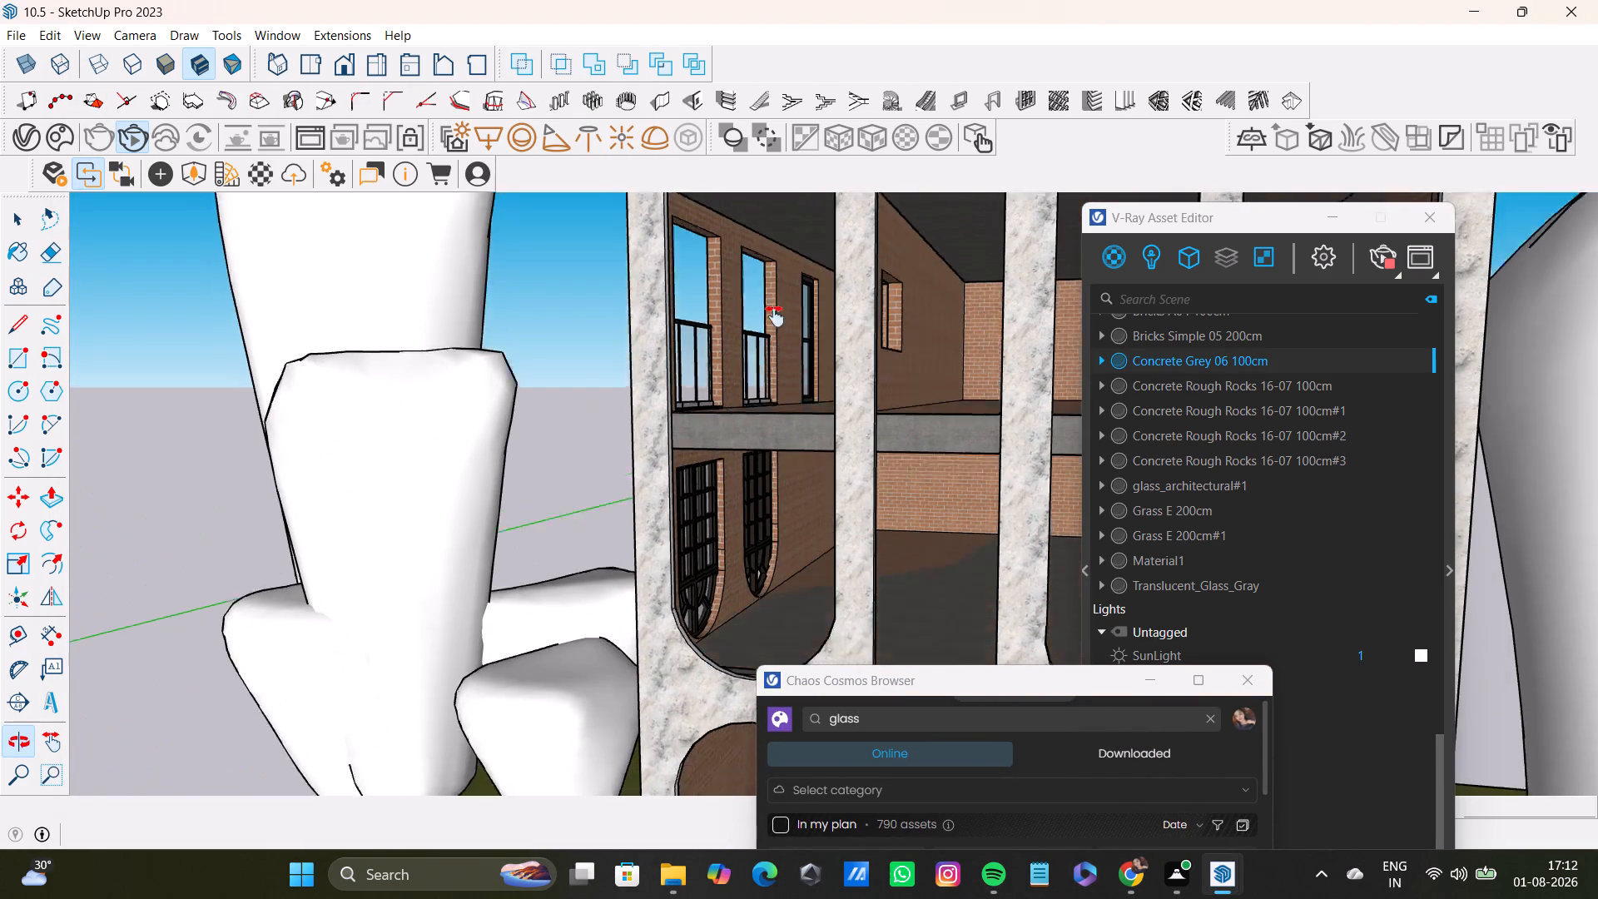
middle_click_drag(775, 316, 768, 268, "shift")
scroll(762, 387, "up", 1)
middle_click_drag(761, 411, 685, 425)
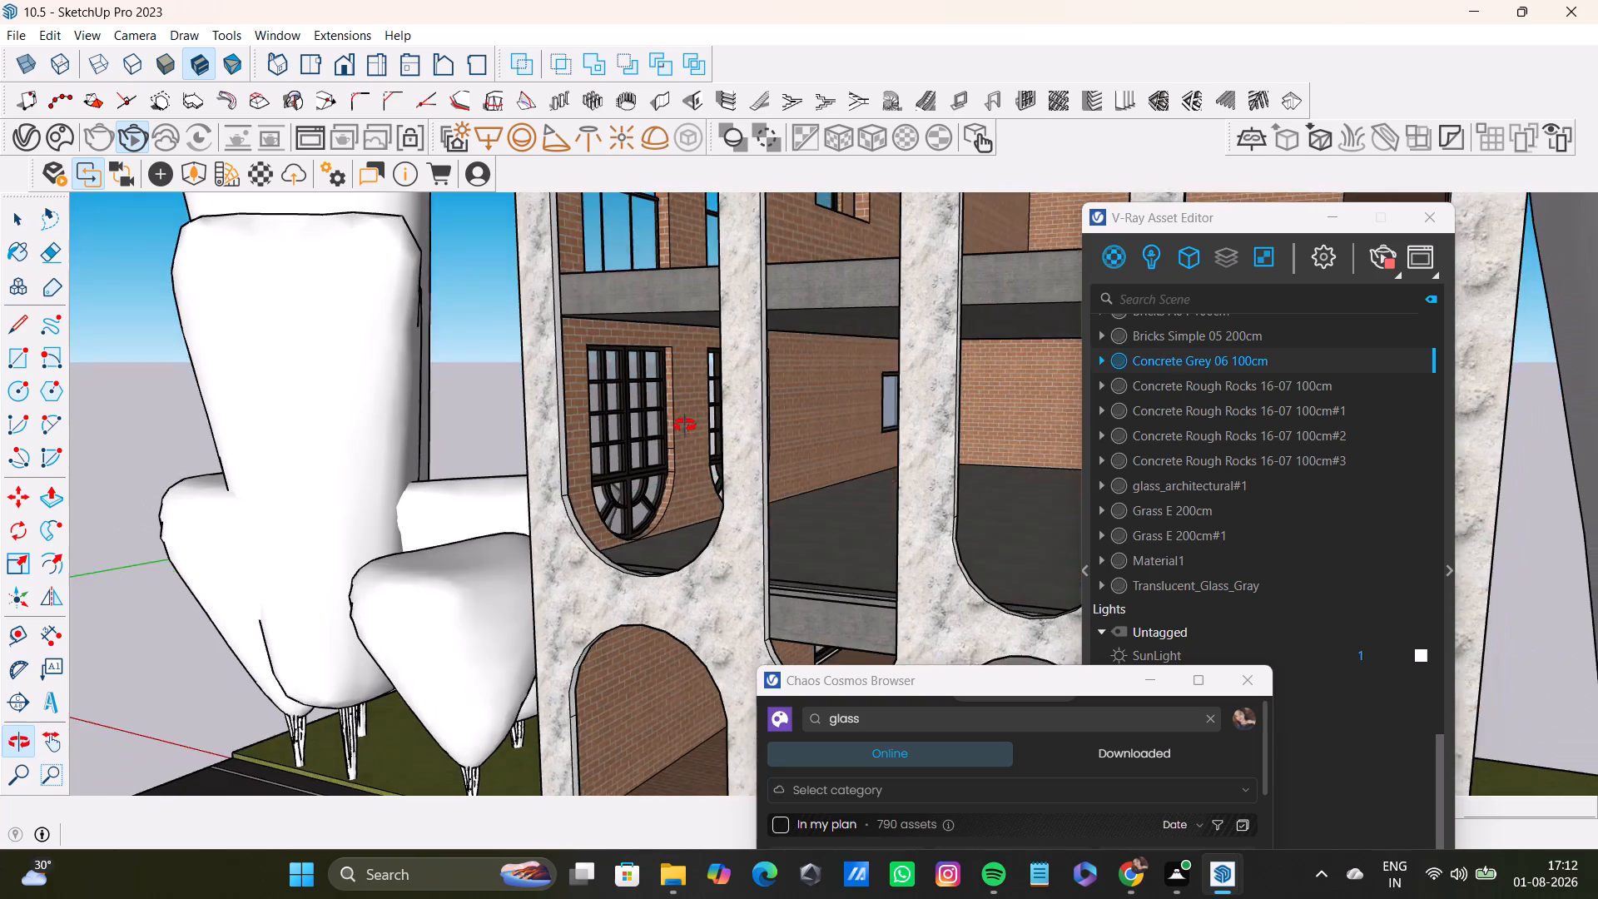
middle_click_drag(685, 425, 697, 421)
scroll(620, 412, "down", 3)
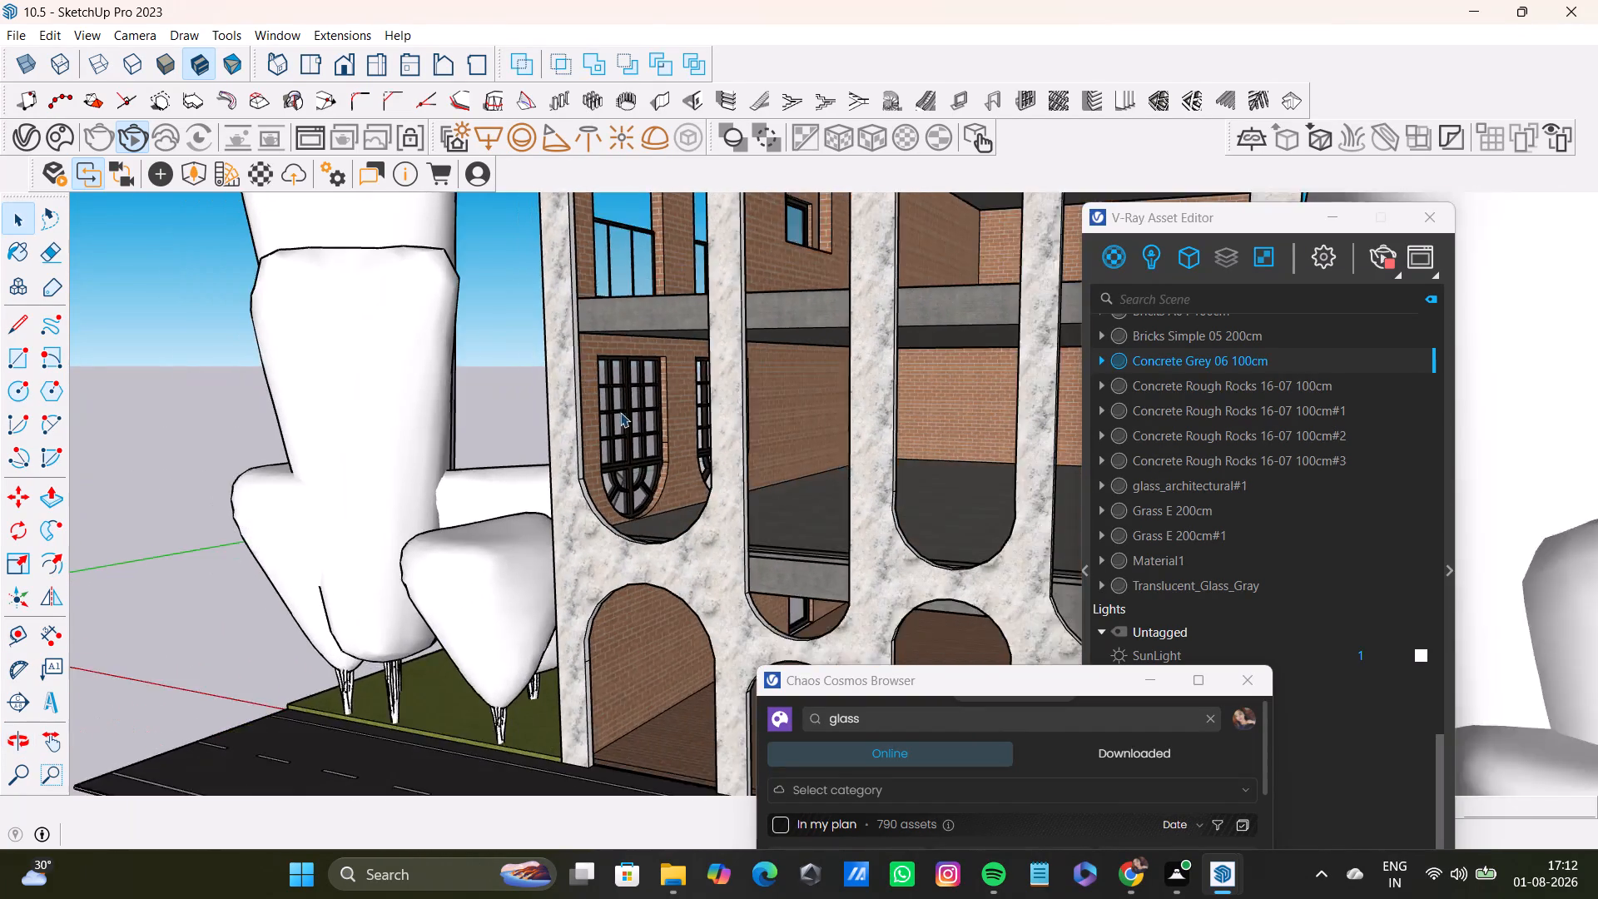
scroll(620, 412, "down", 4)
middle_click_drag(625, 410, 742, 466)
scroll(698, 433, "down", 3)
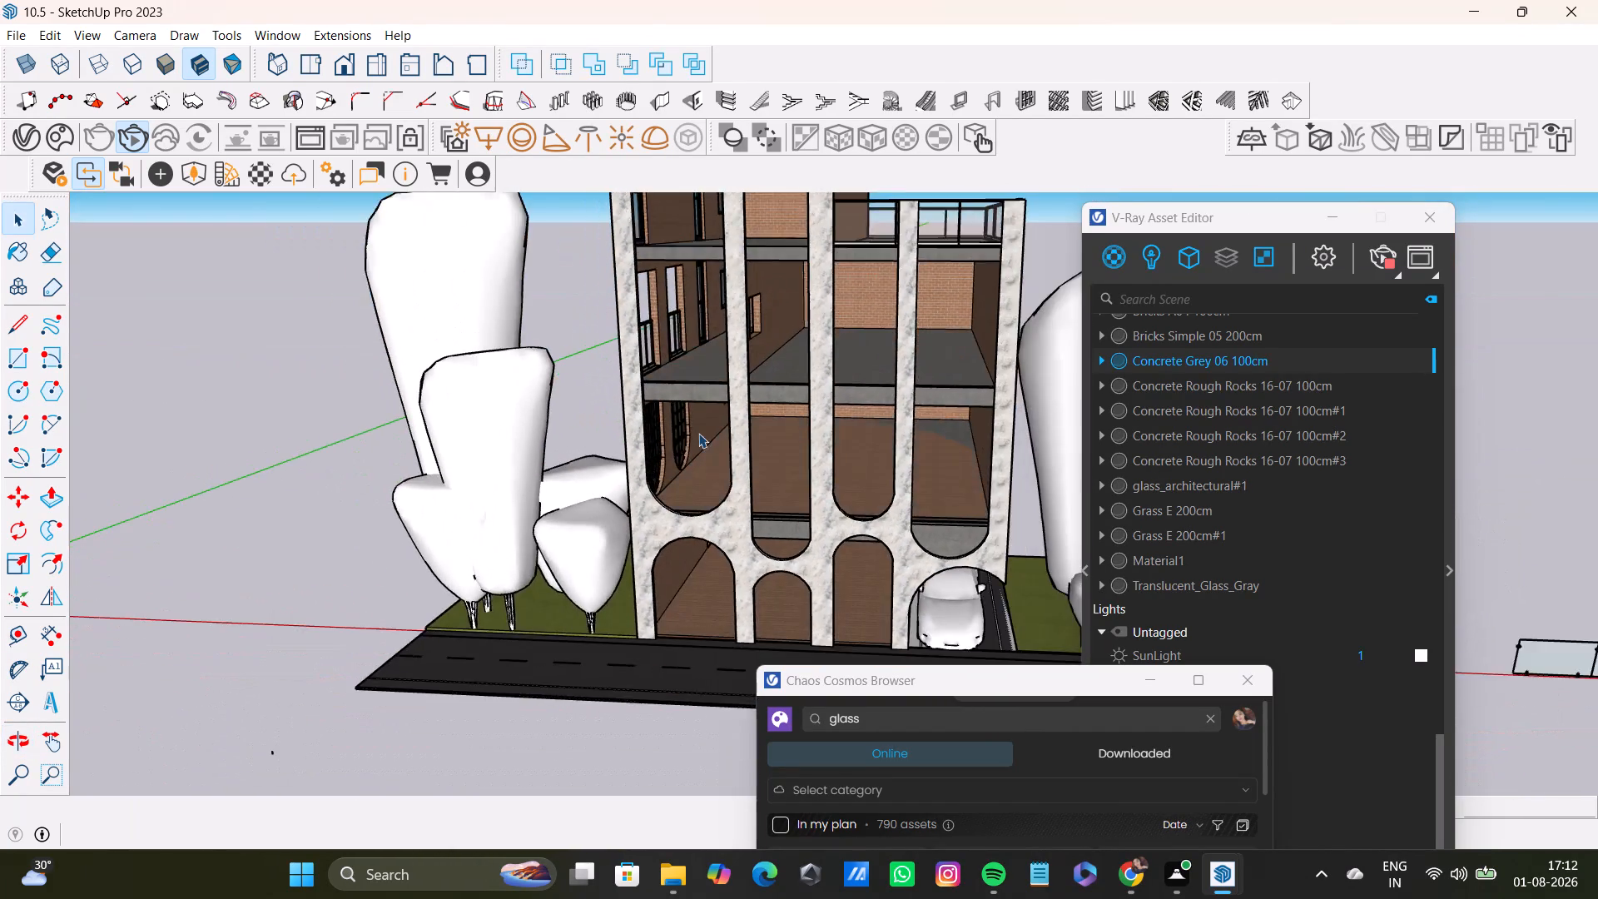
scroll(698, 433, "down", 4)
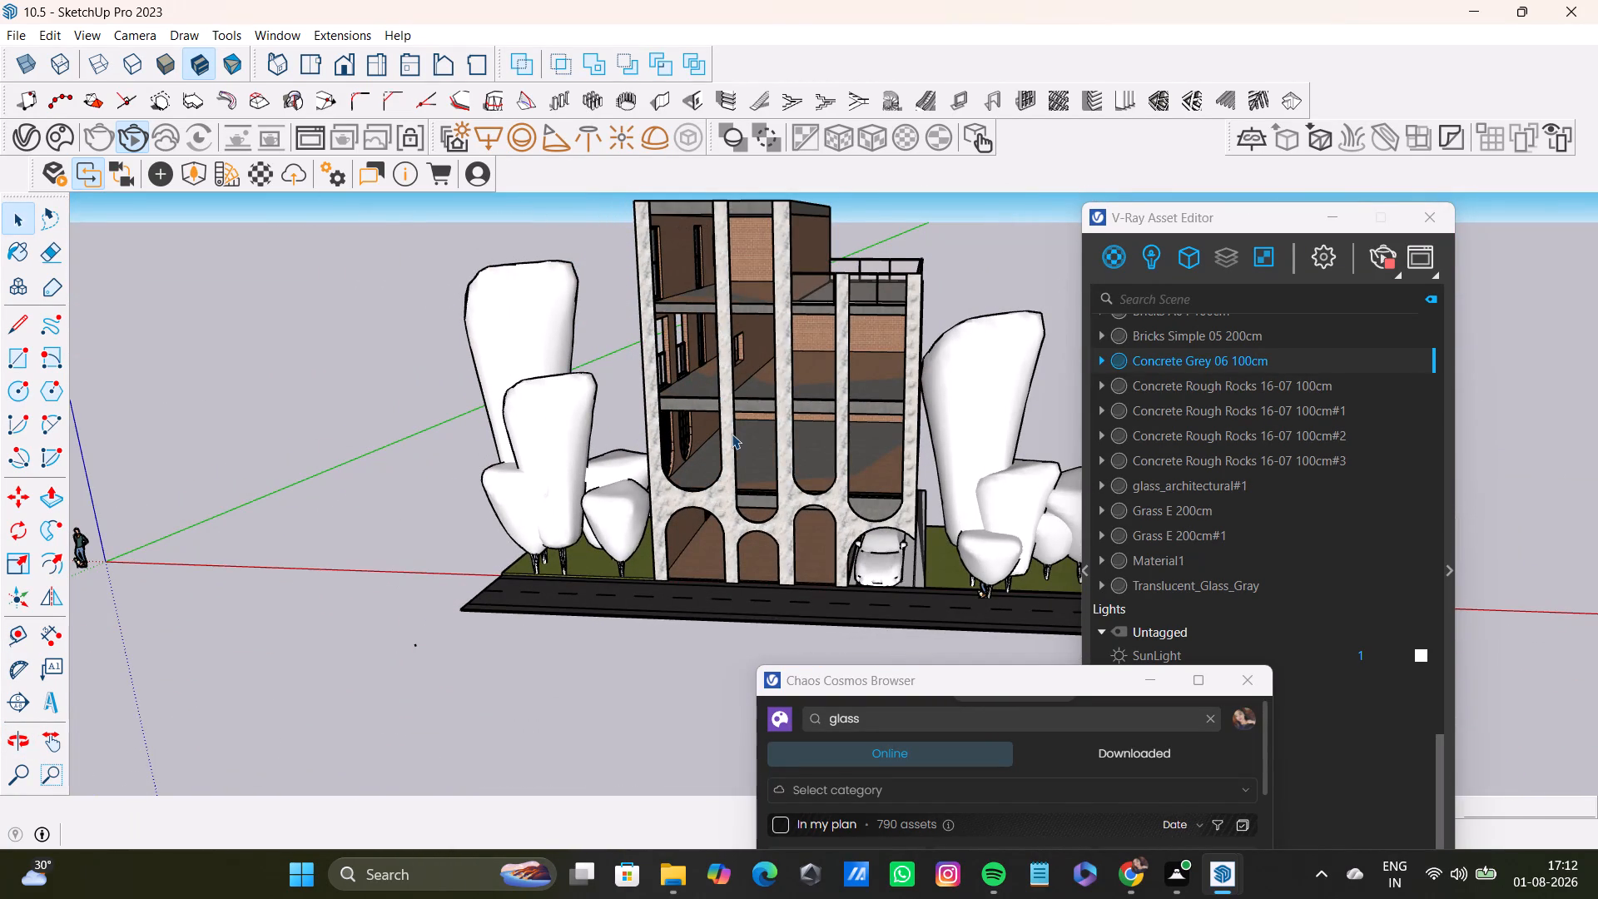
scroll(748, 522, "up", 5)
middle_click_drag(743, 520, 787, 385)
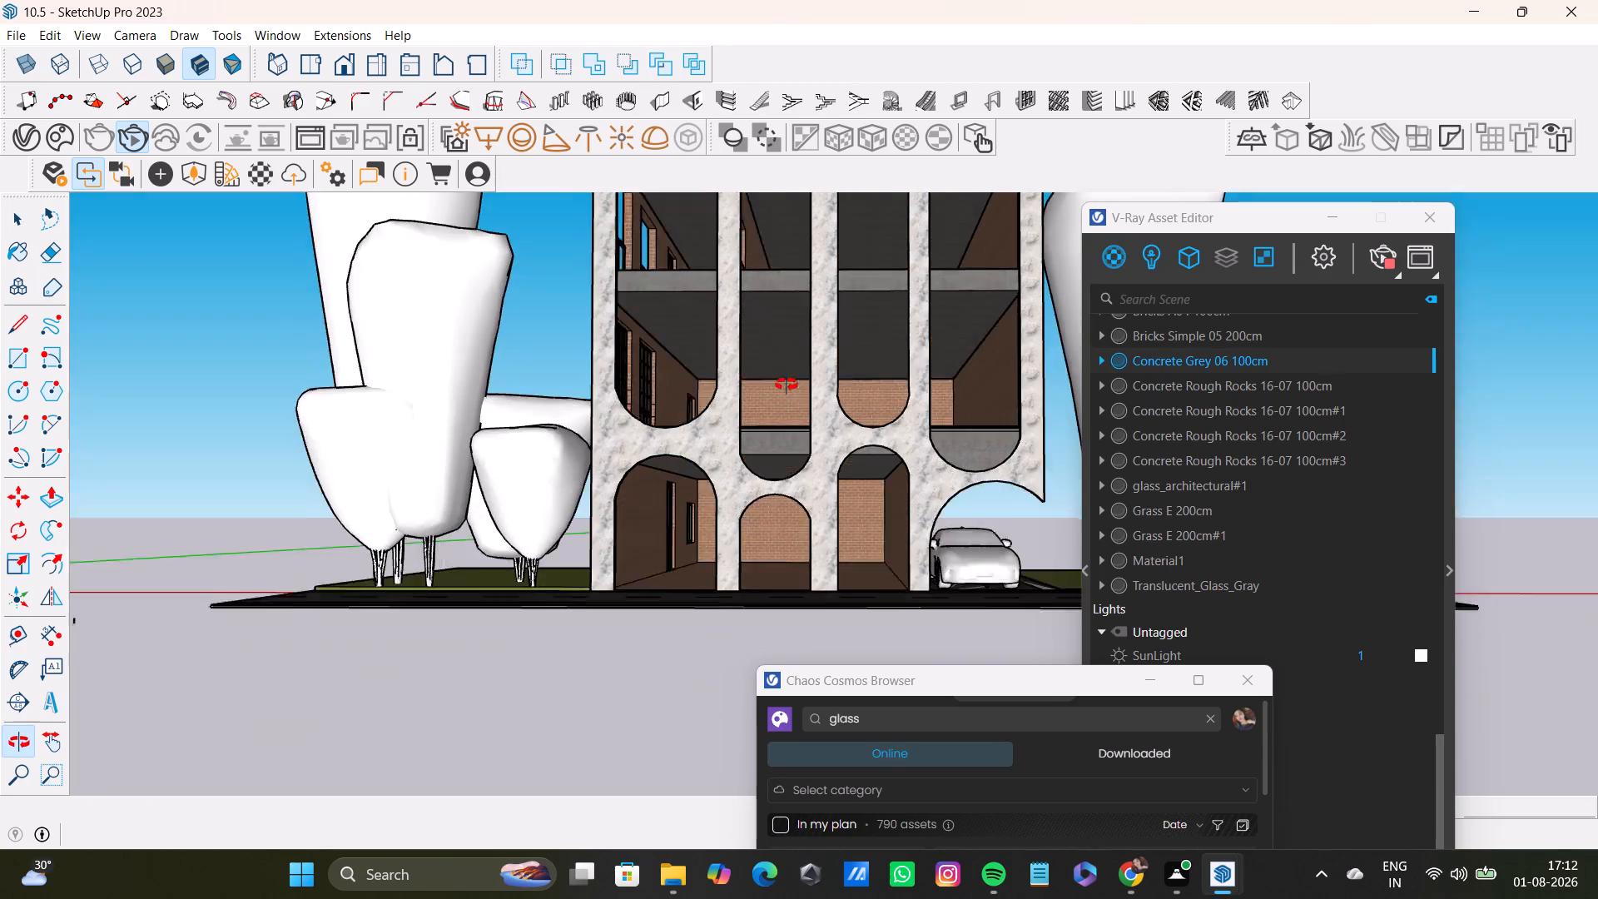
middle_click_drag(787, 385, 744, 394)
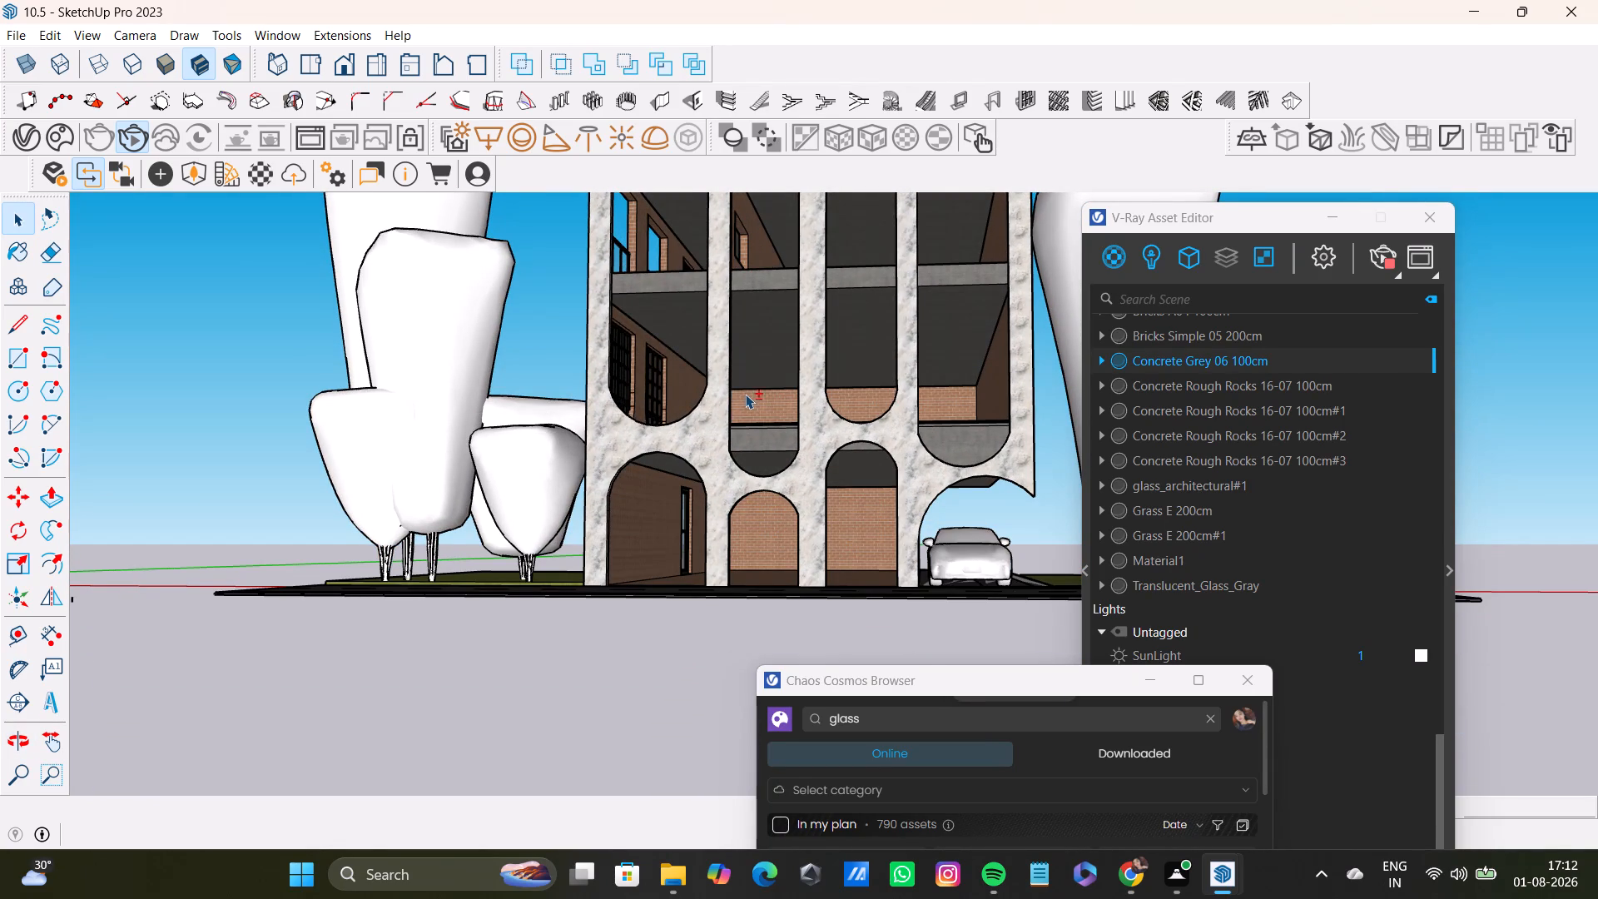
middle_click_drag(745, 394, 682, 506, "shift")
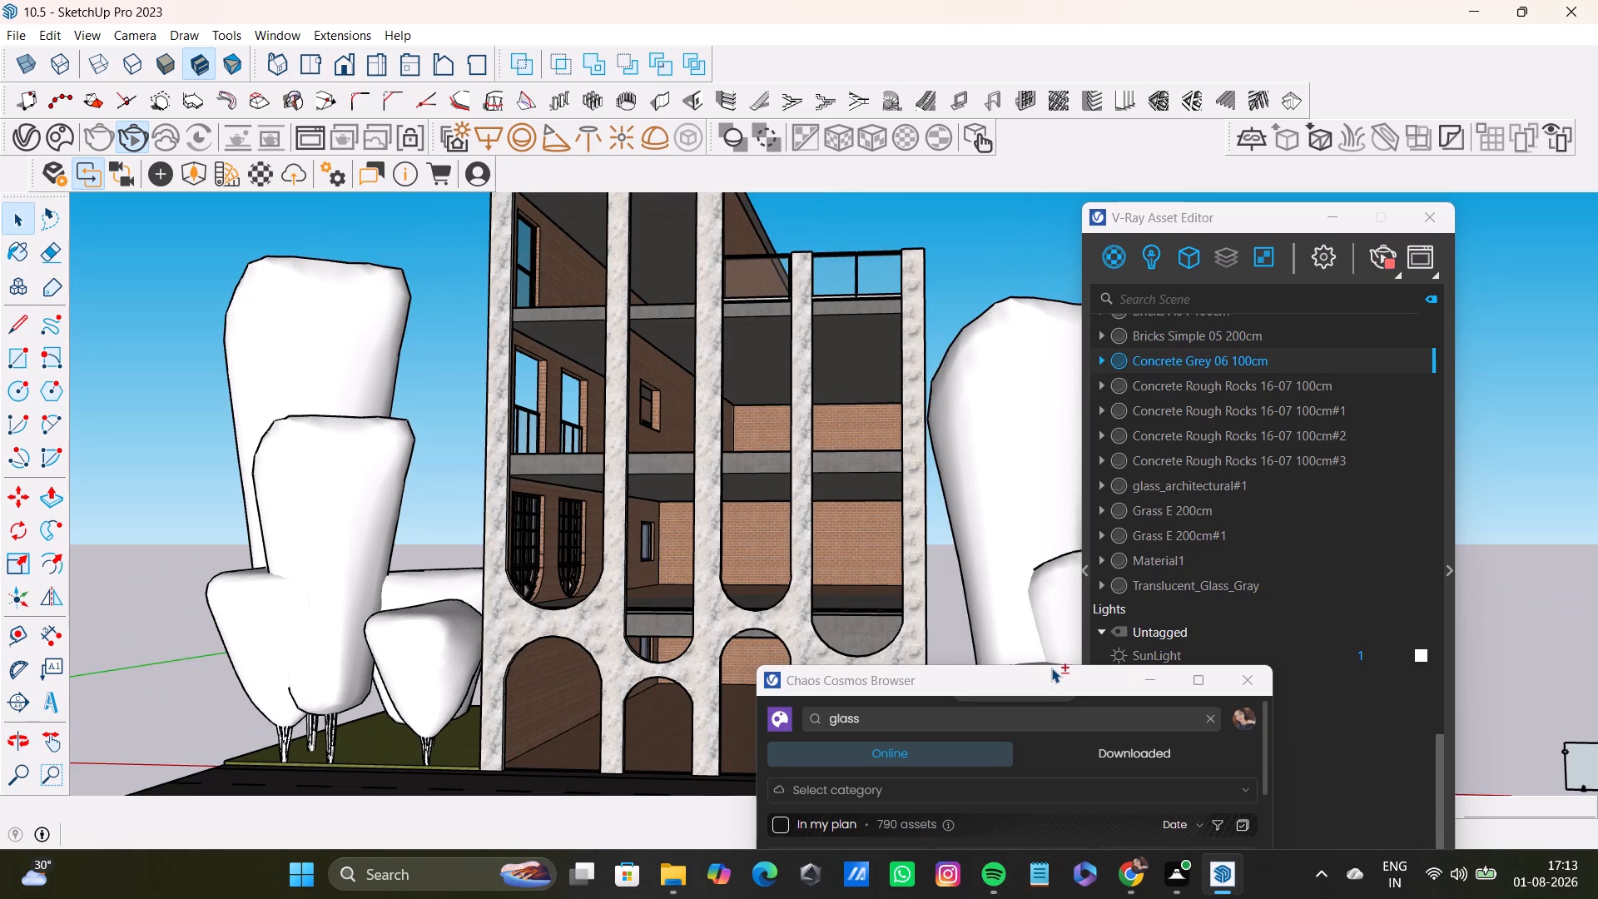
left_click_drag(1051, 672, 1332, 672)
middle_click_drag(736, 371, 737, 477, "shift")
middle_click_drag(736, 464, 736, 481)
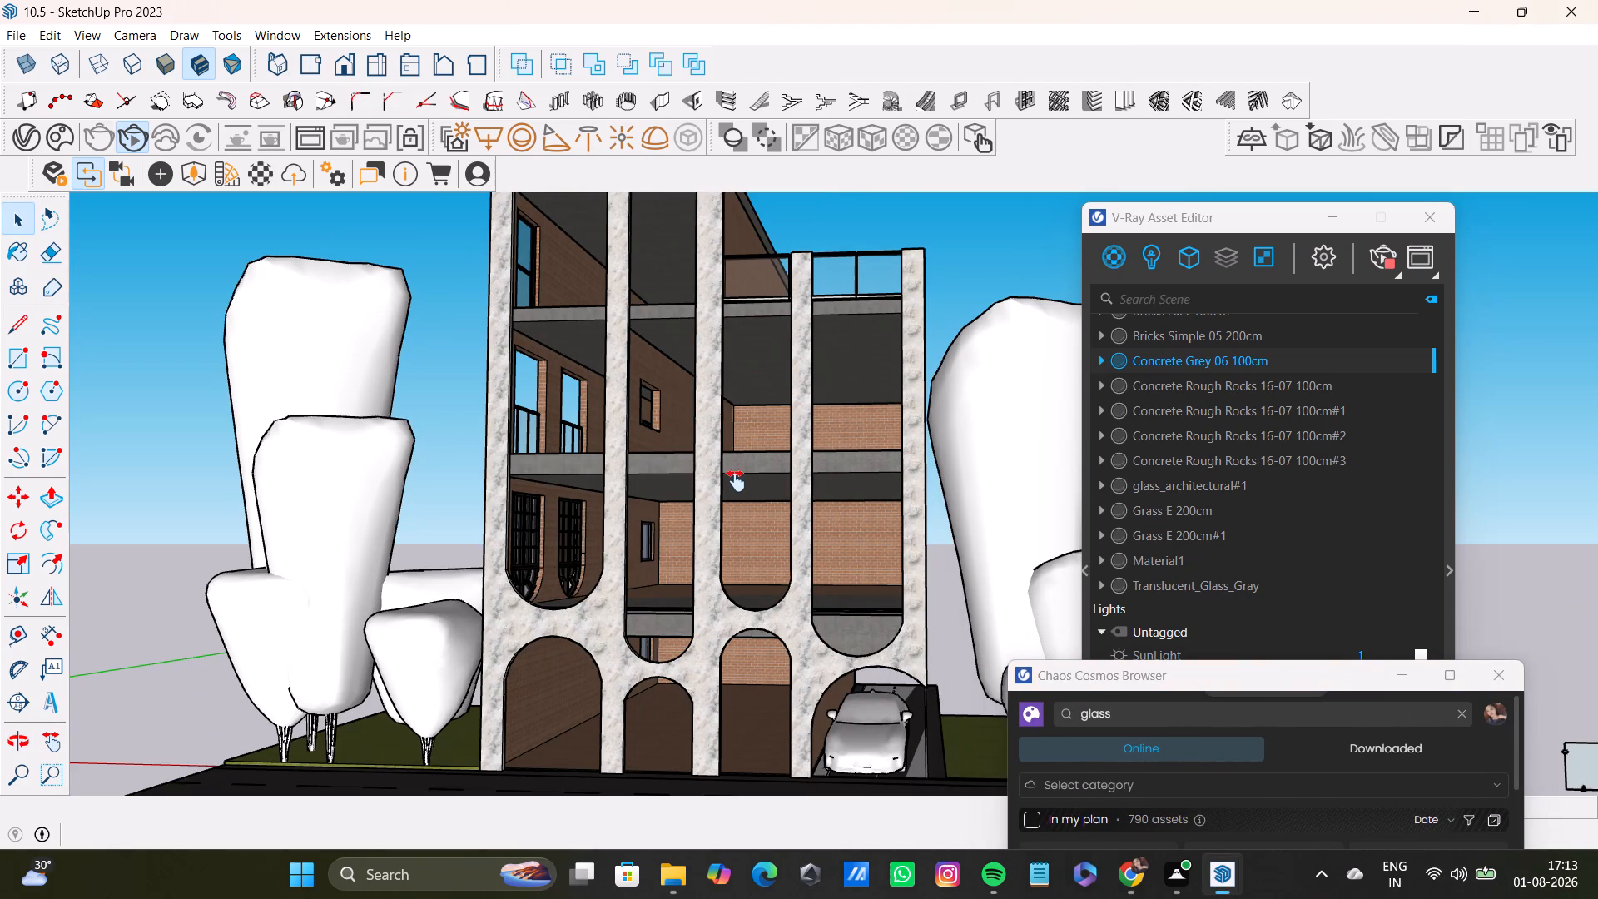
middle_click_drag(736, 481, 727, 551)
middle_click_drag(712, 556, 712, 699)
middle_click_drag(689, 501, 687, 623)
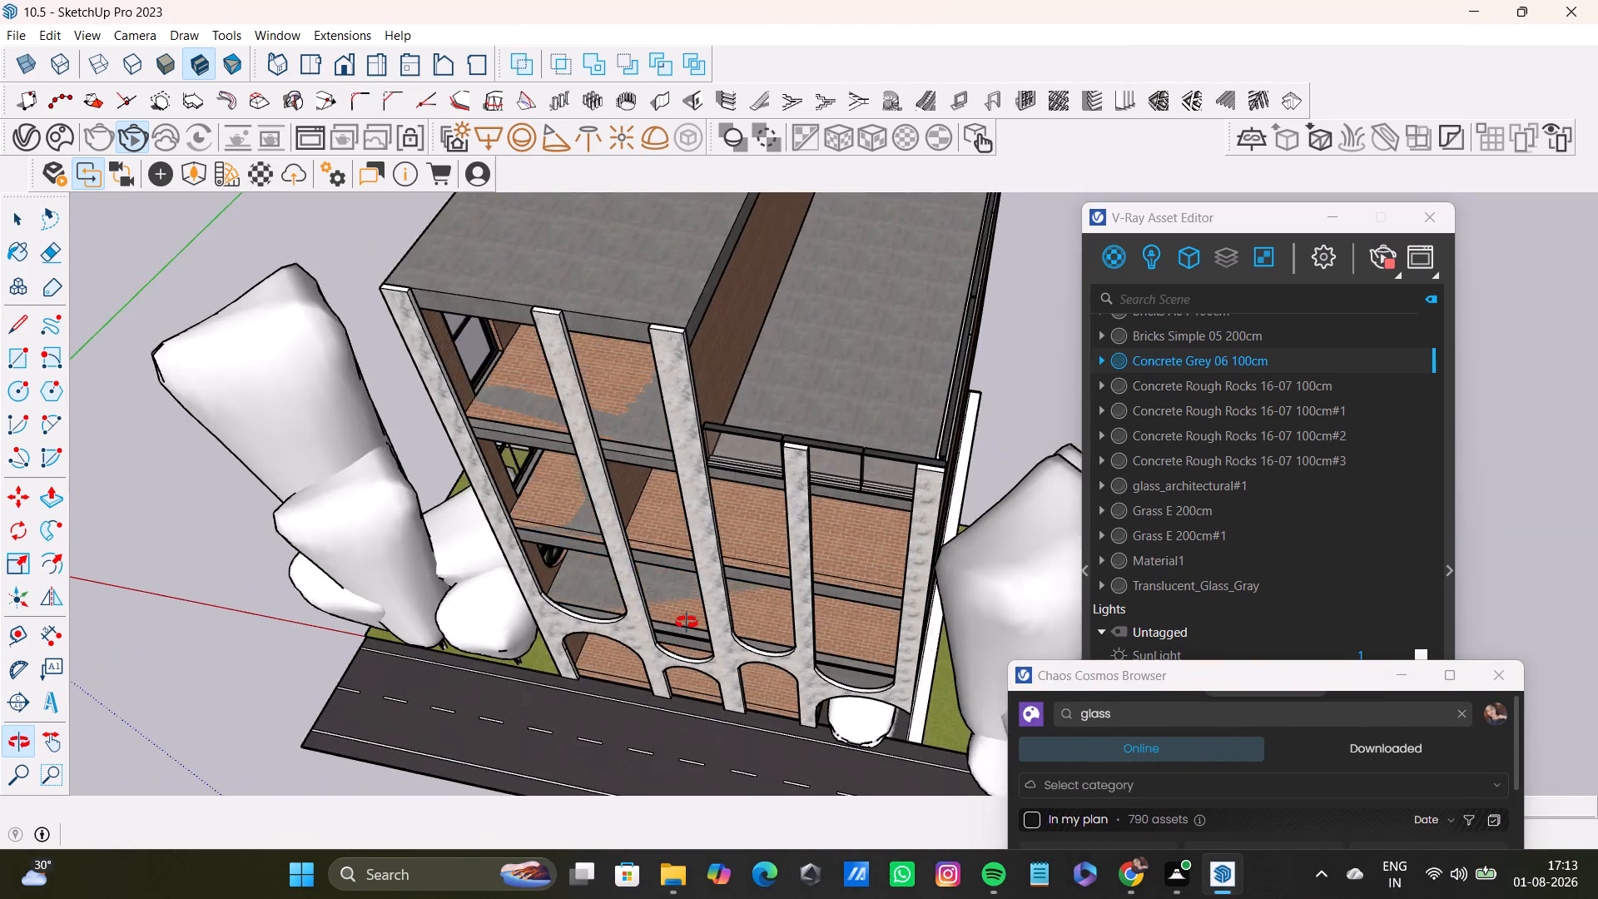
middle_click_drag(687, 623, 766, 464)
Open the marble arched facade frame for editing, move its geometry sideways beyond the trees clear of the building, and close the group.
double_click(765, 464)
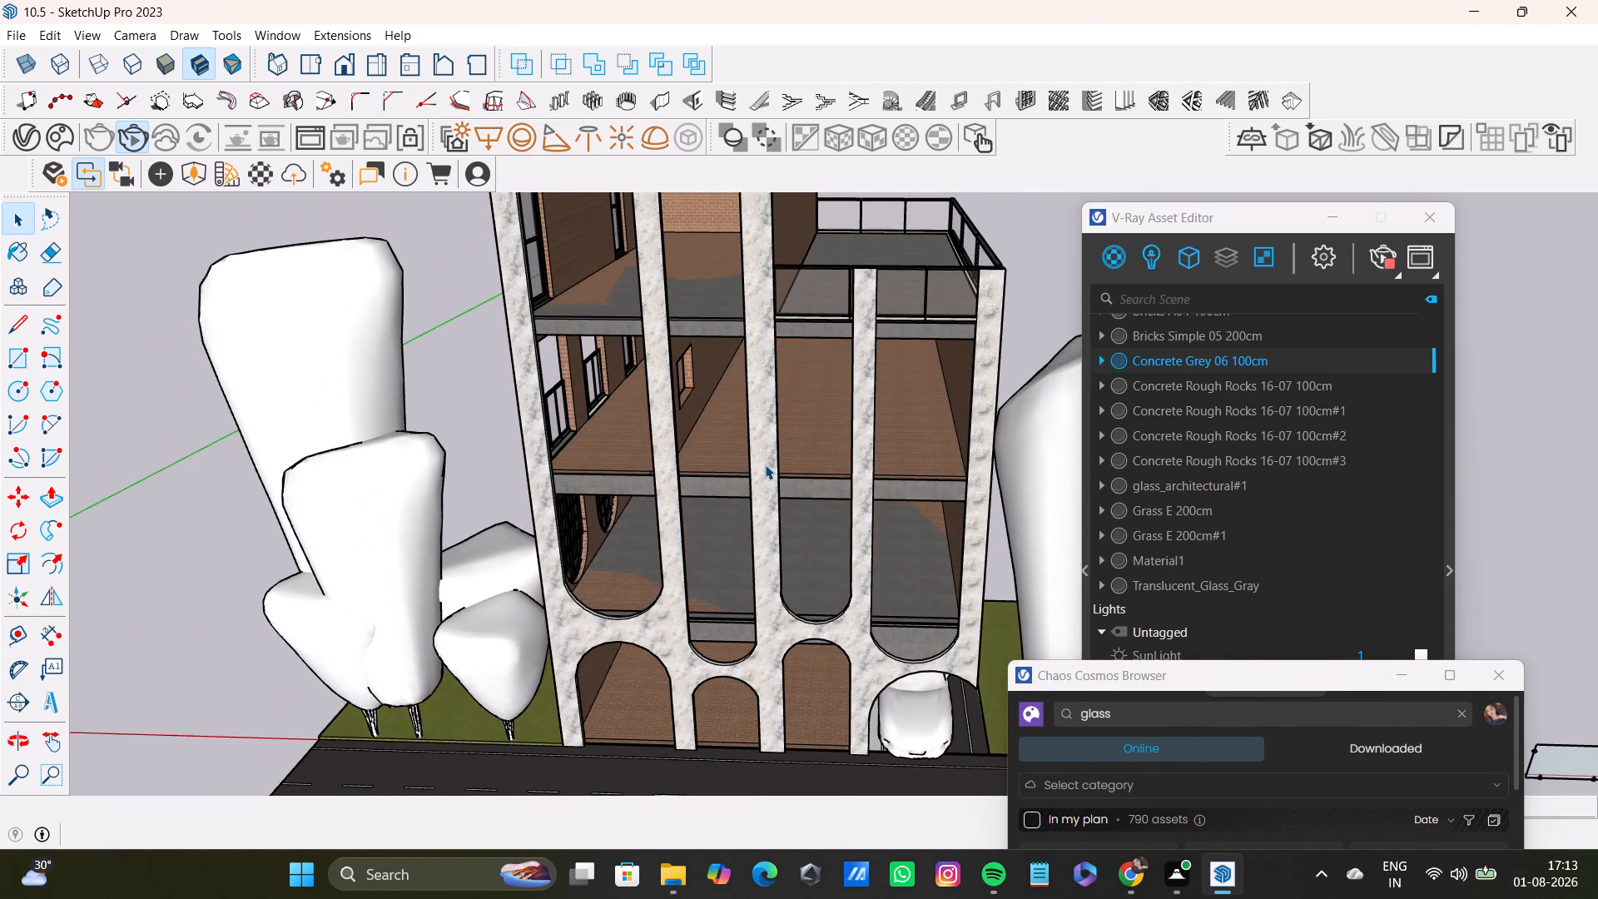
double_click(765, 464)
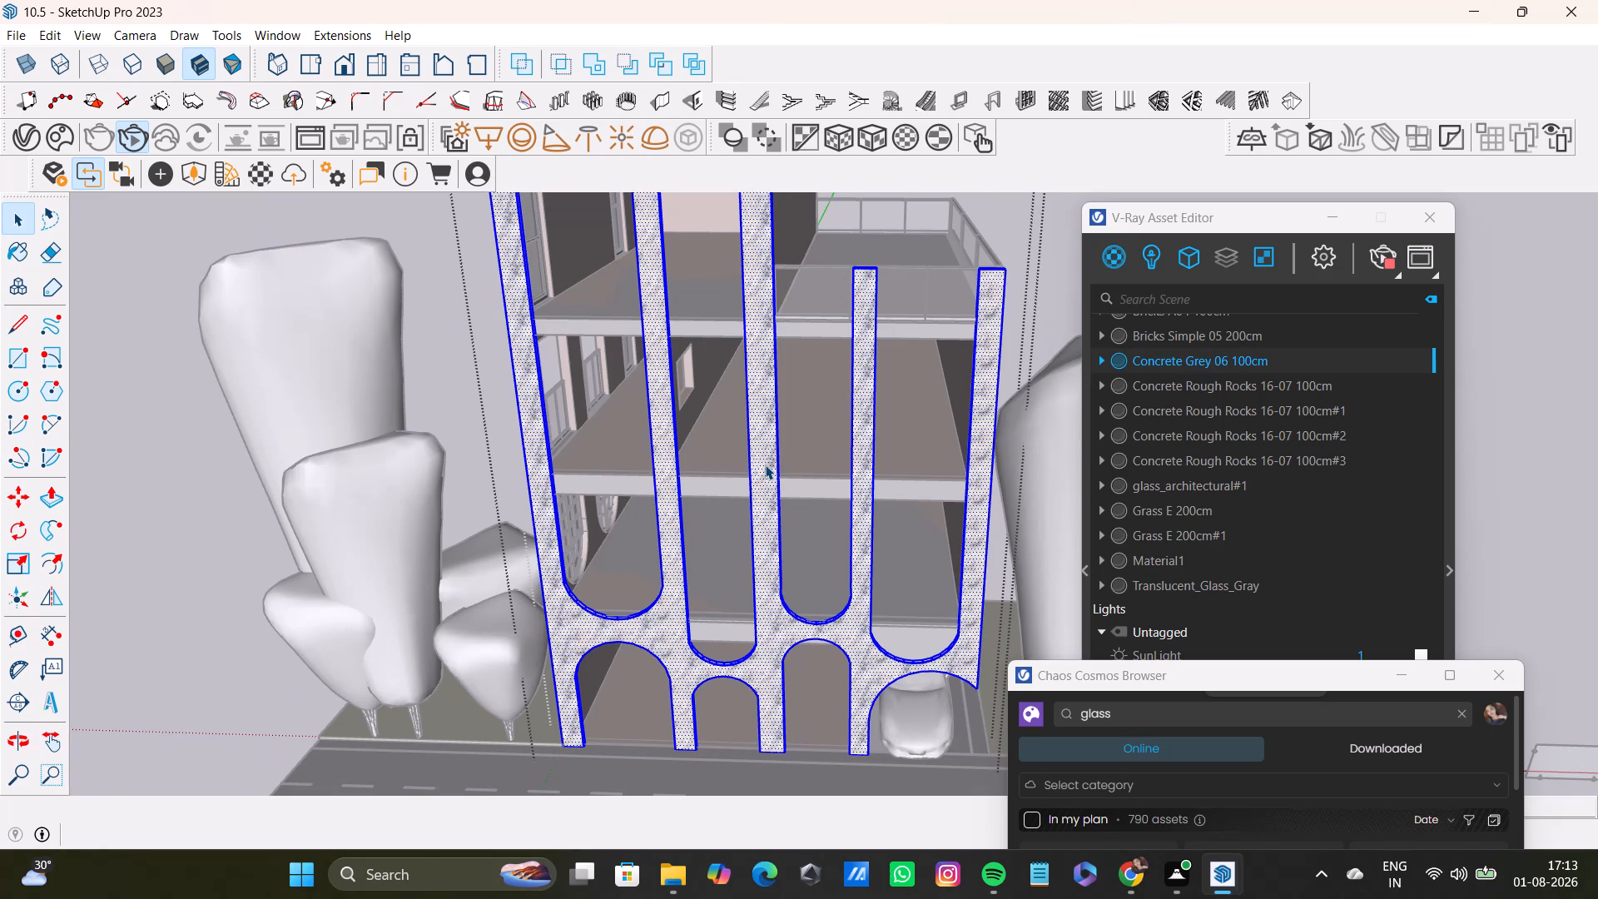
key("m")
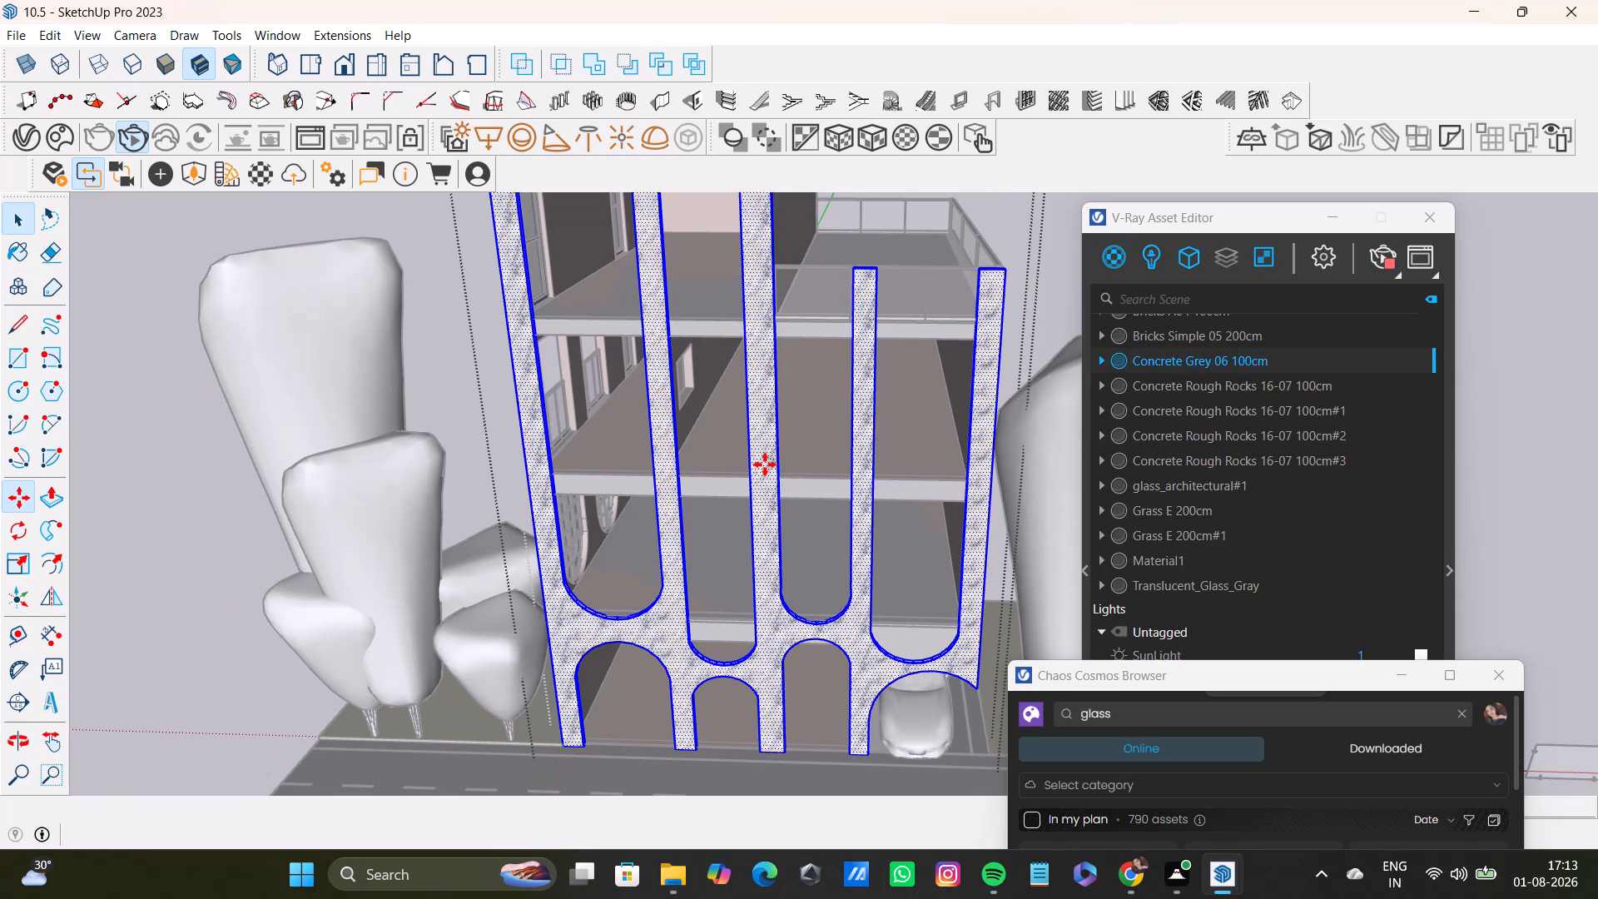
left_click(1005, 276)
key("space")
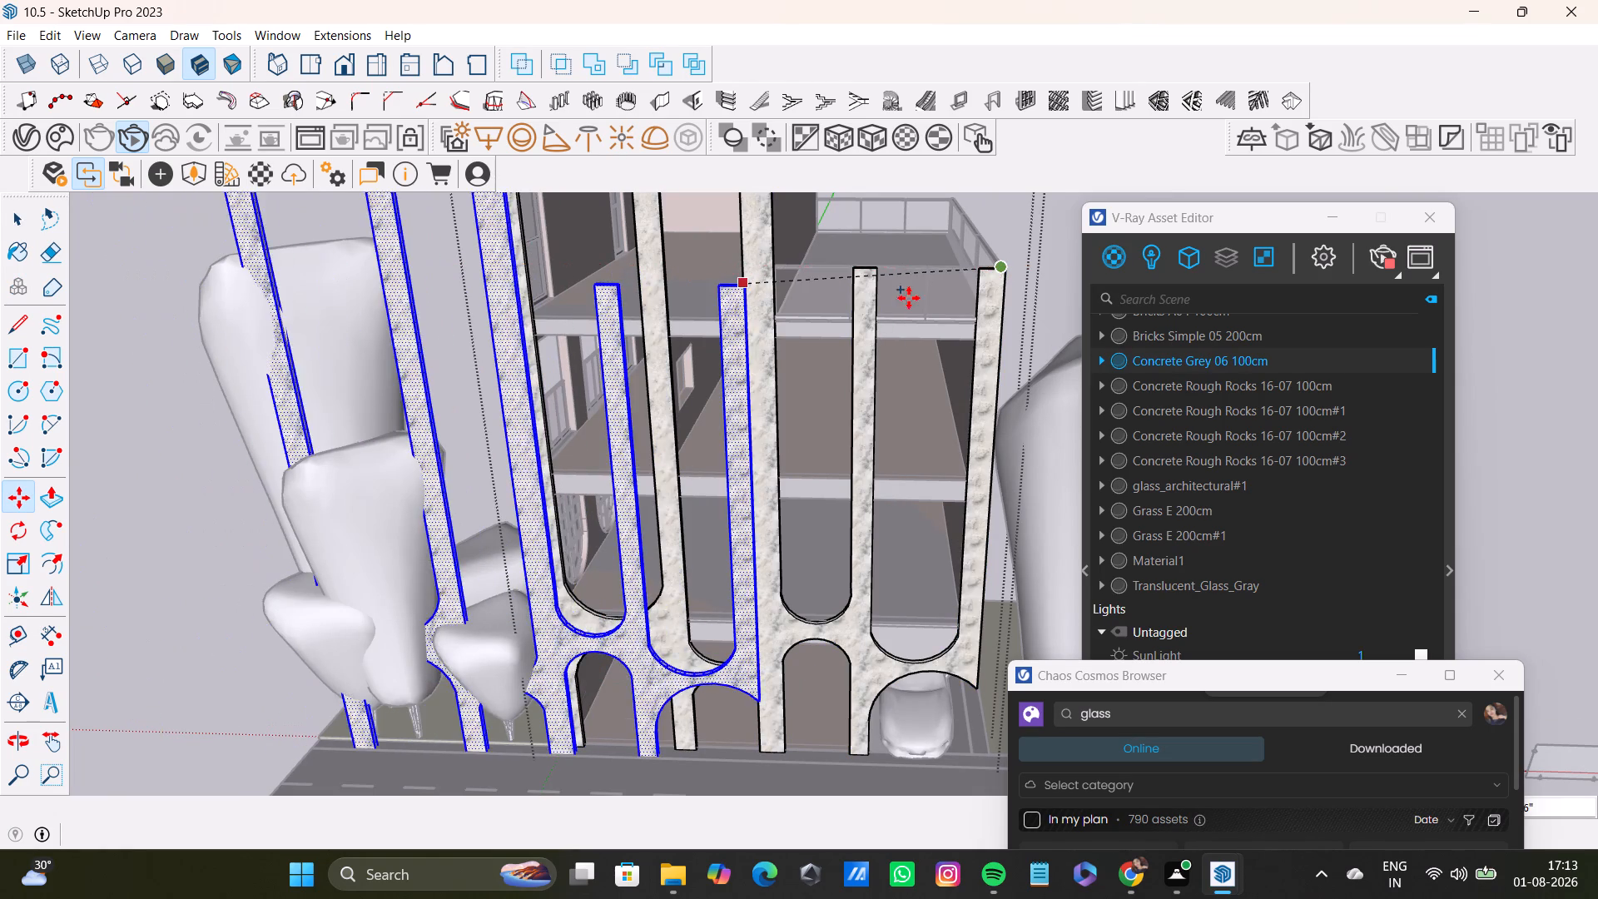
key("m")
left_click(1008, 277)
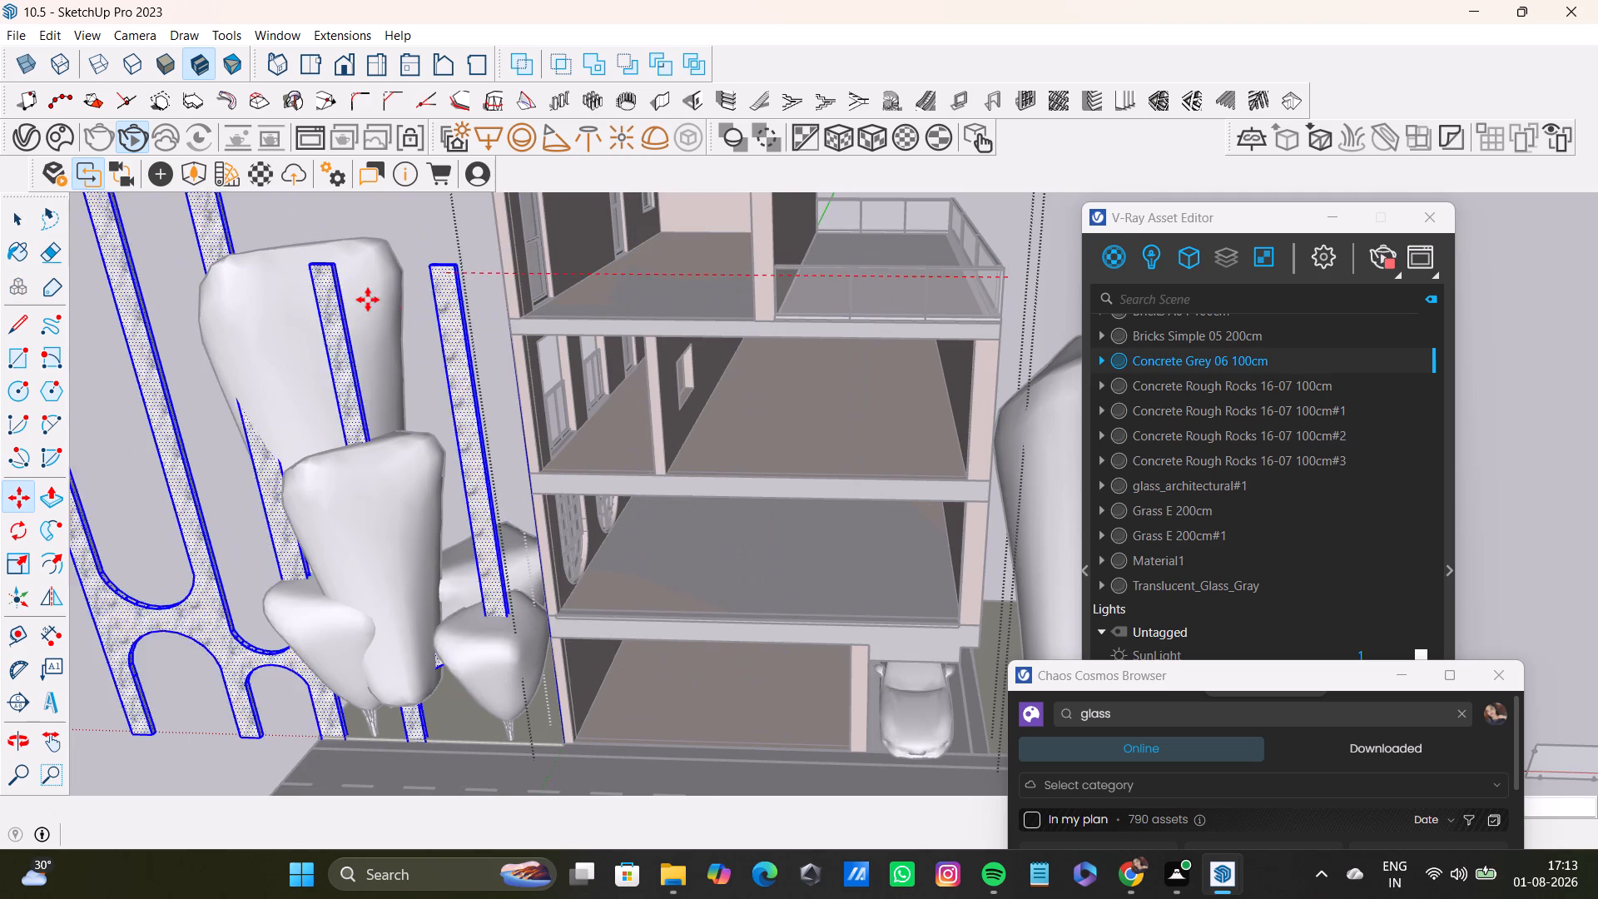
scroll(353, 293, "down", 3)
middle_click_drag(340, 289, 387, 273)
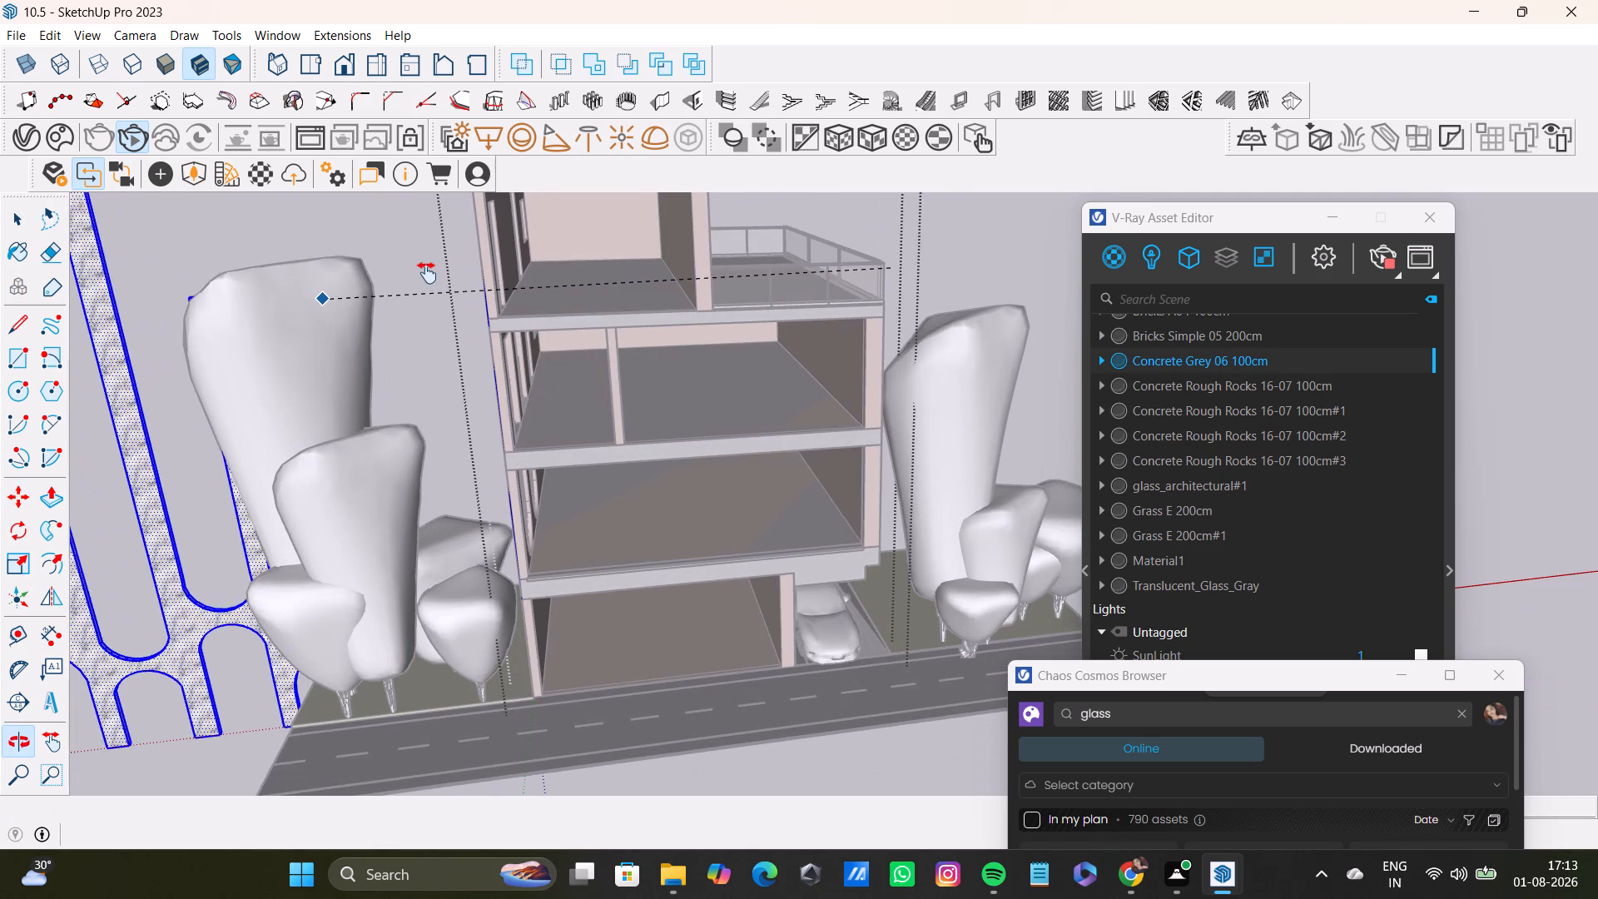
middle_click_drag(253, 276, 607, 276, "shift")
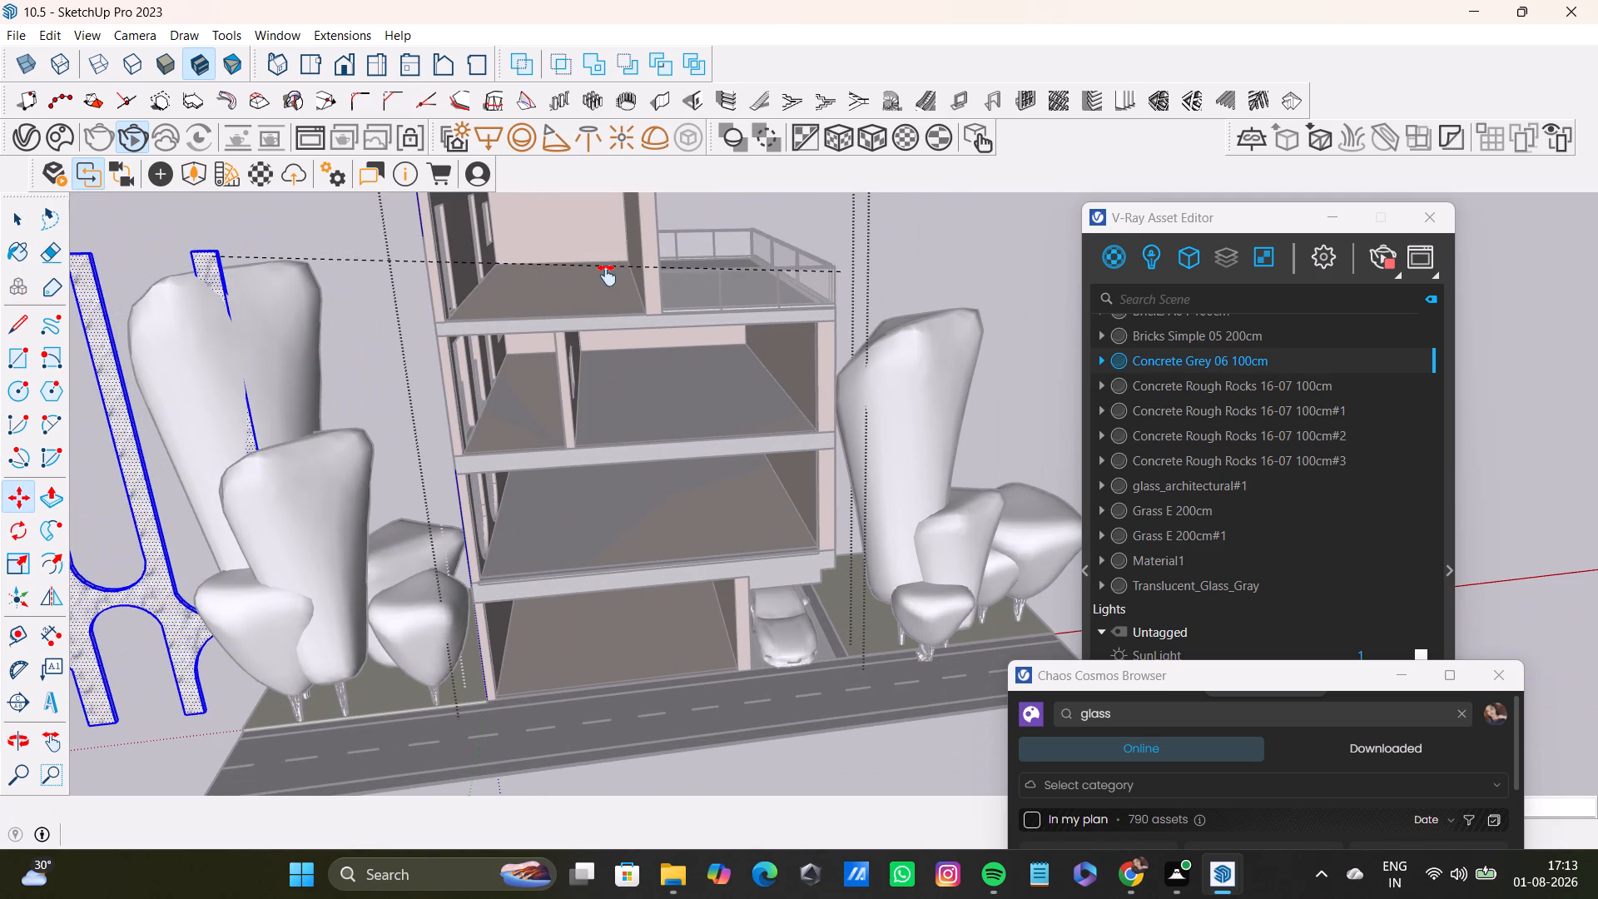
middle_click_drag(607, 276, 657, 391, "shift")
left_click(432, 291)
key("space")
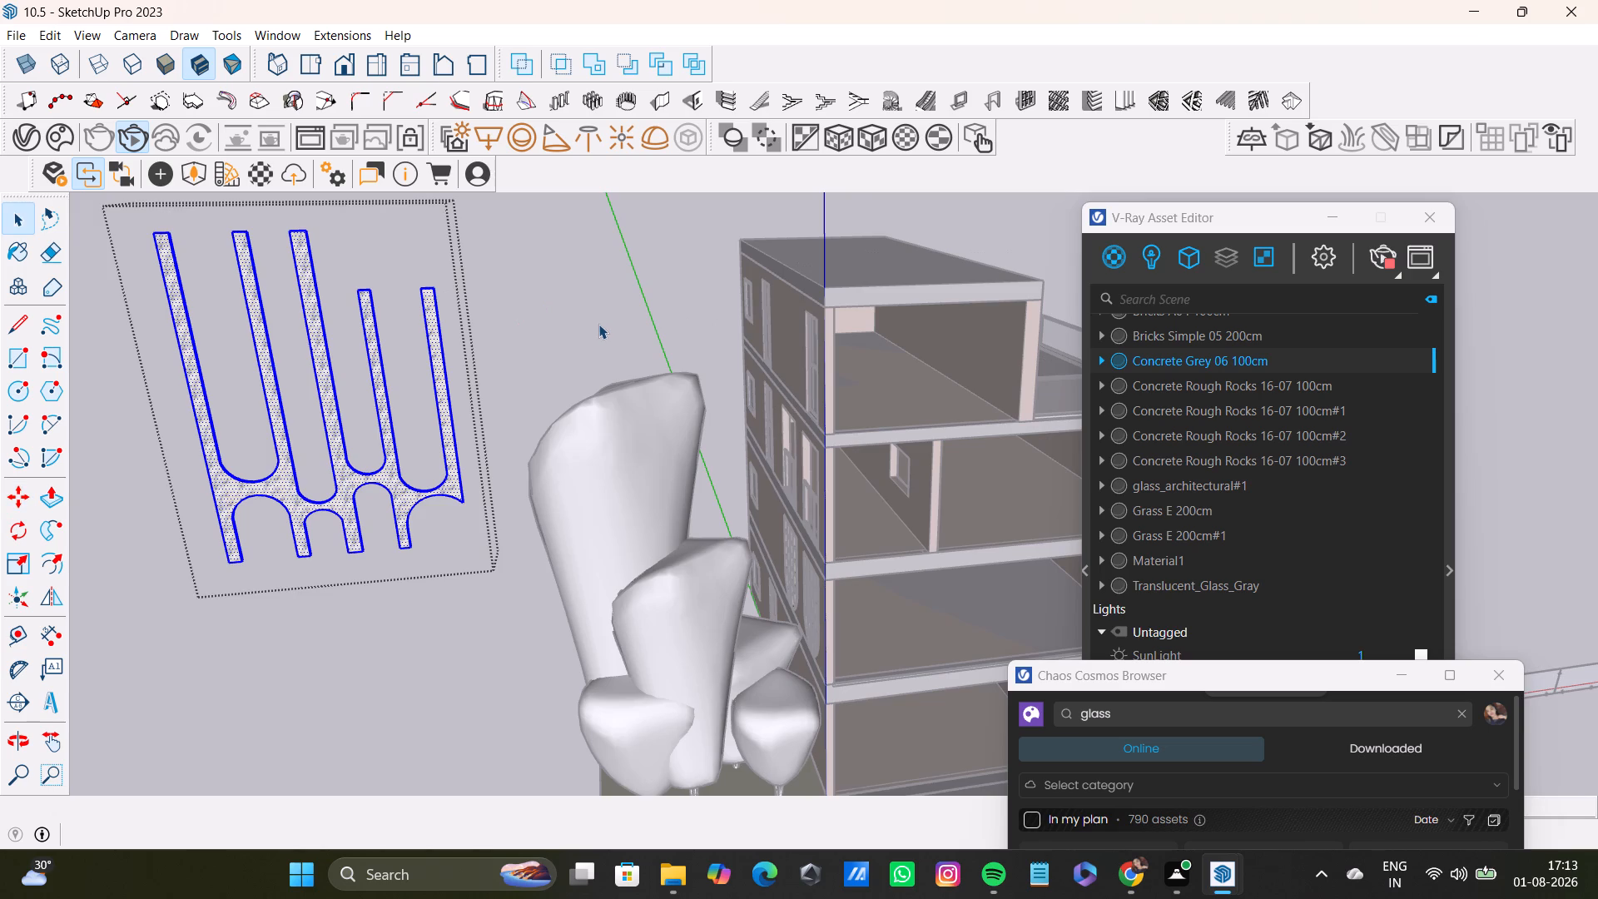
scroll(601, 324, "down", 6)
middle_click_drag(806, 411, 699, 330)
key("space")
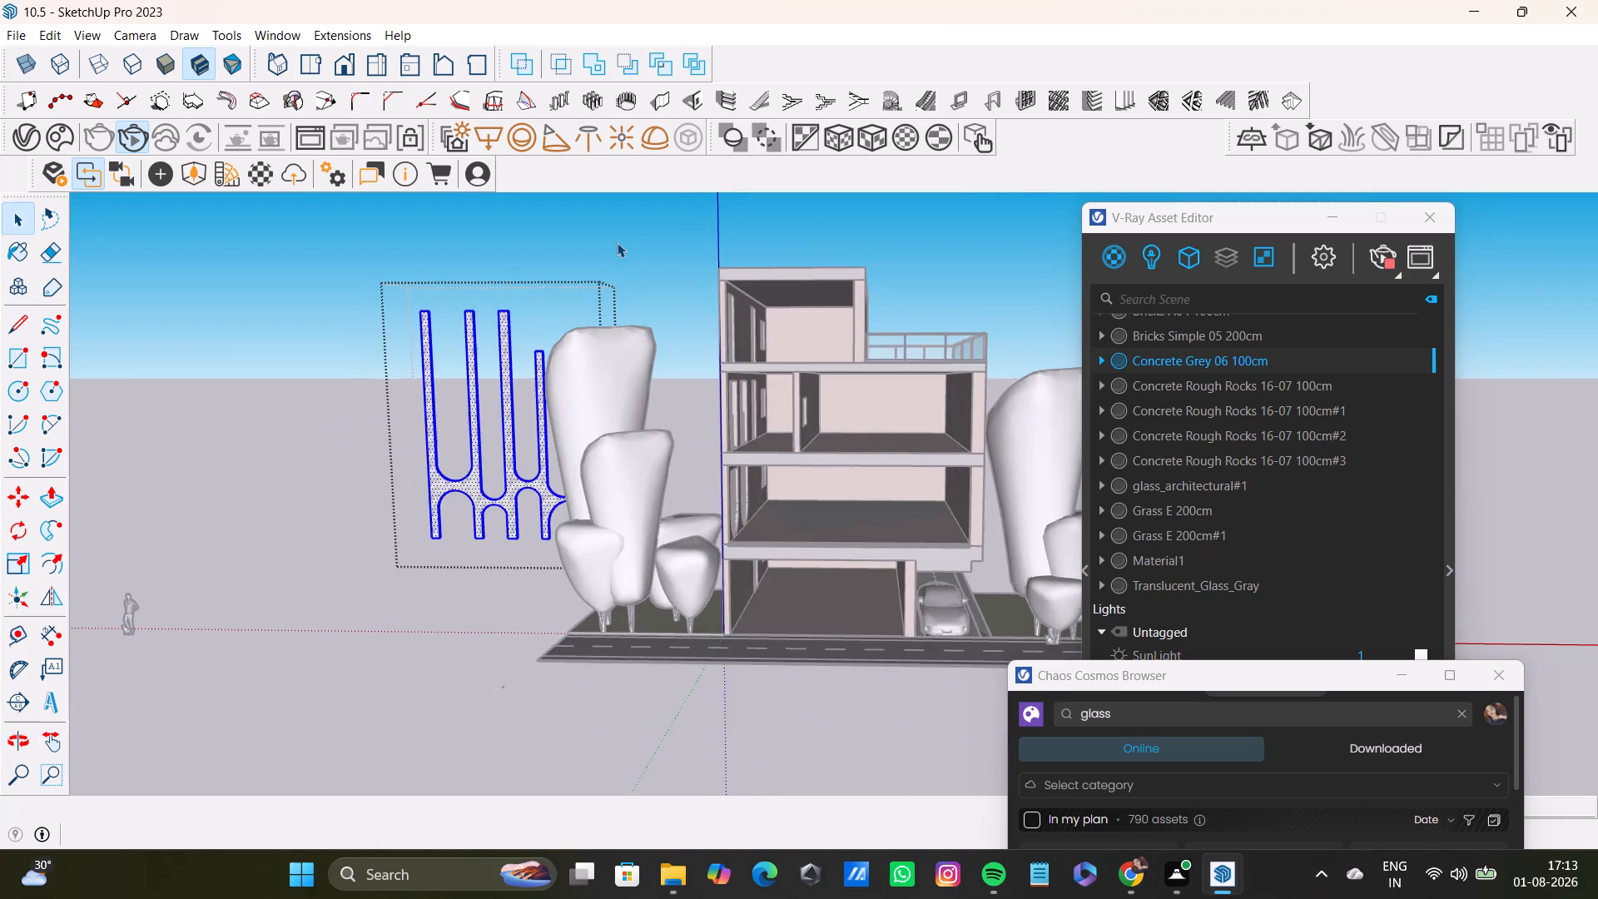
left_click(632, 228)
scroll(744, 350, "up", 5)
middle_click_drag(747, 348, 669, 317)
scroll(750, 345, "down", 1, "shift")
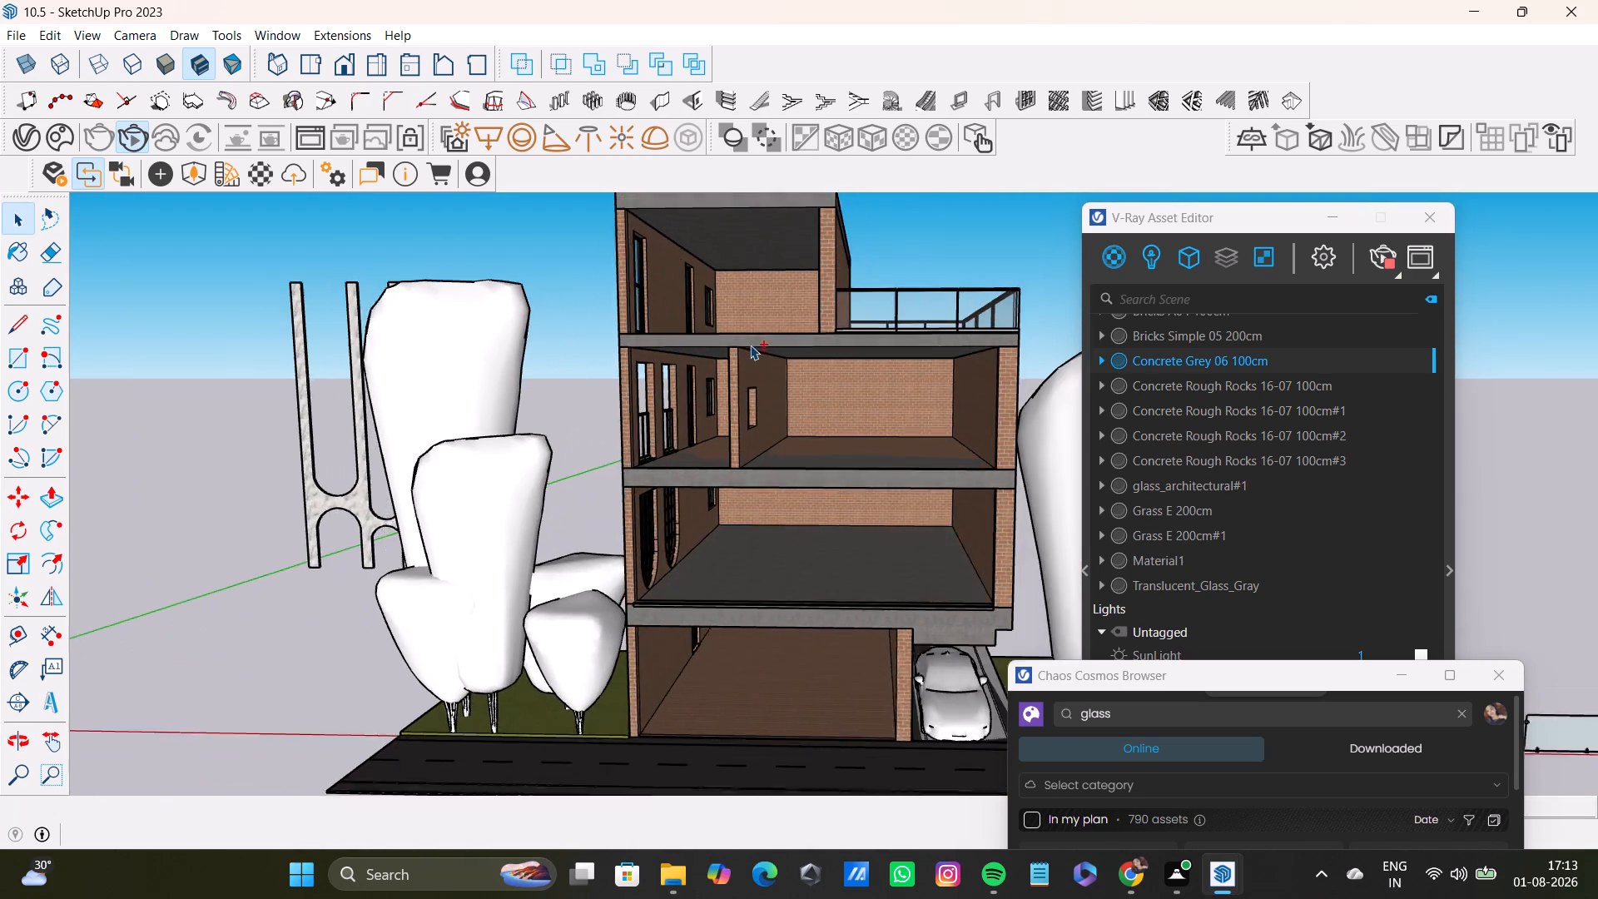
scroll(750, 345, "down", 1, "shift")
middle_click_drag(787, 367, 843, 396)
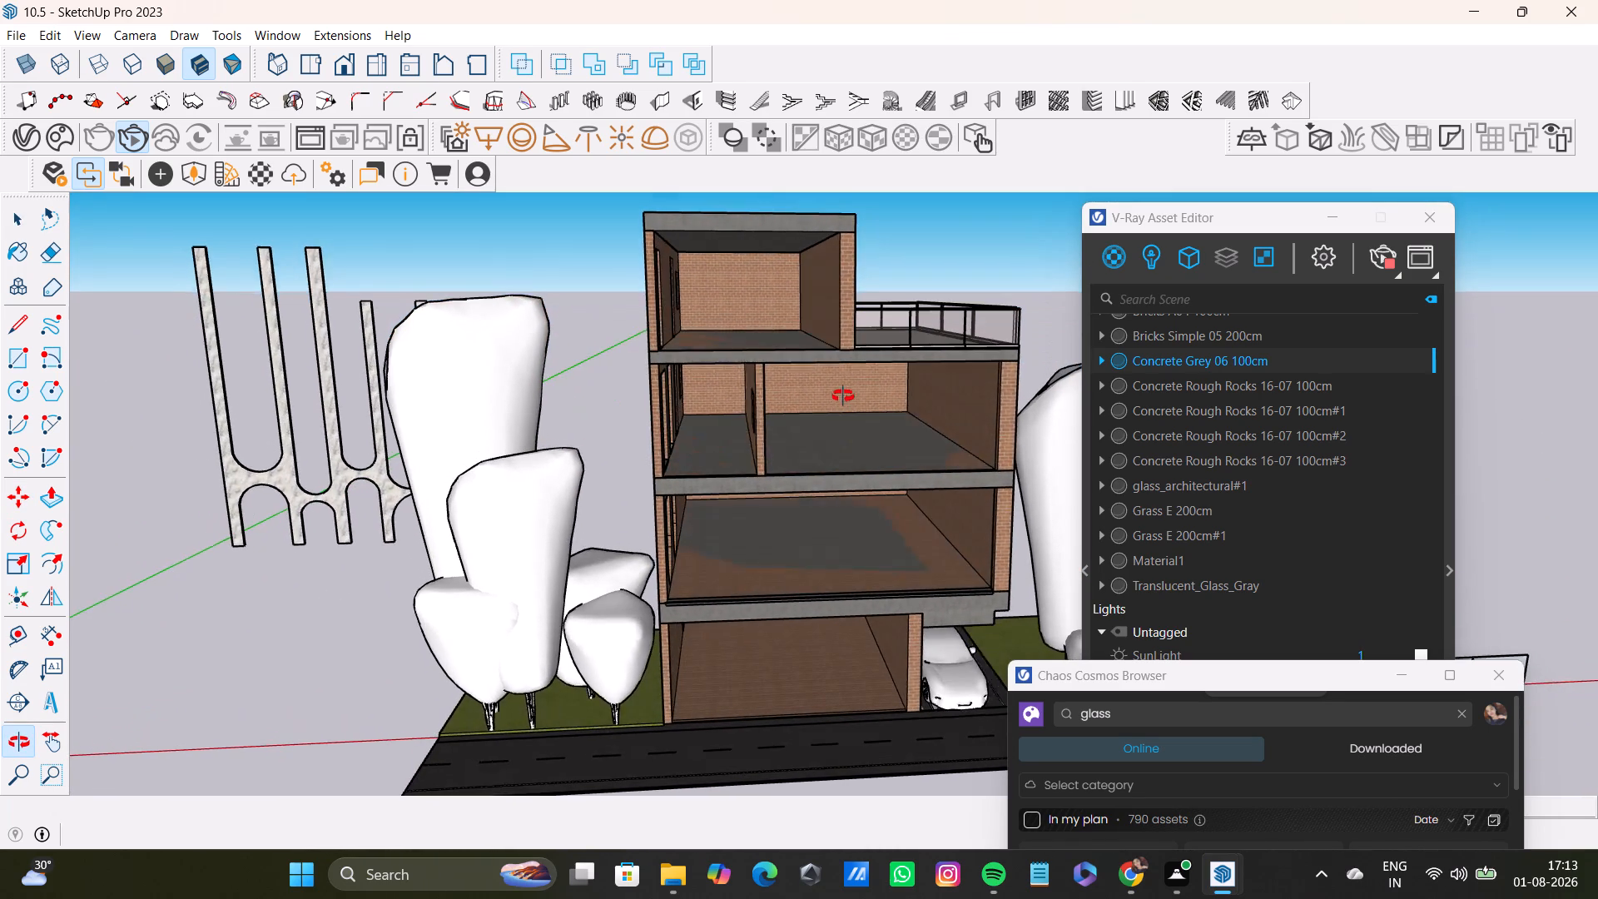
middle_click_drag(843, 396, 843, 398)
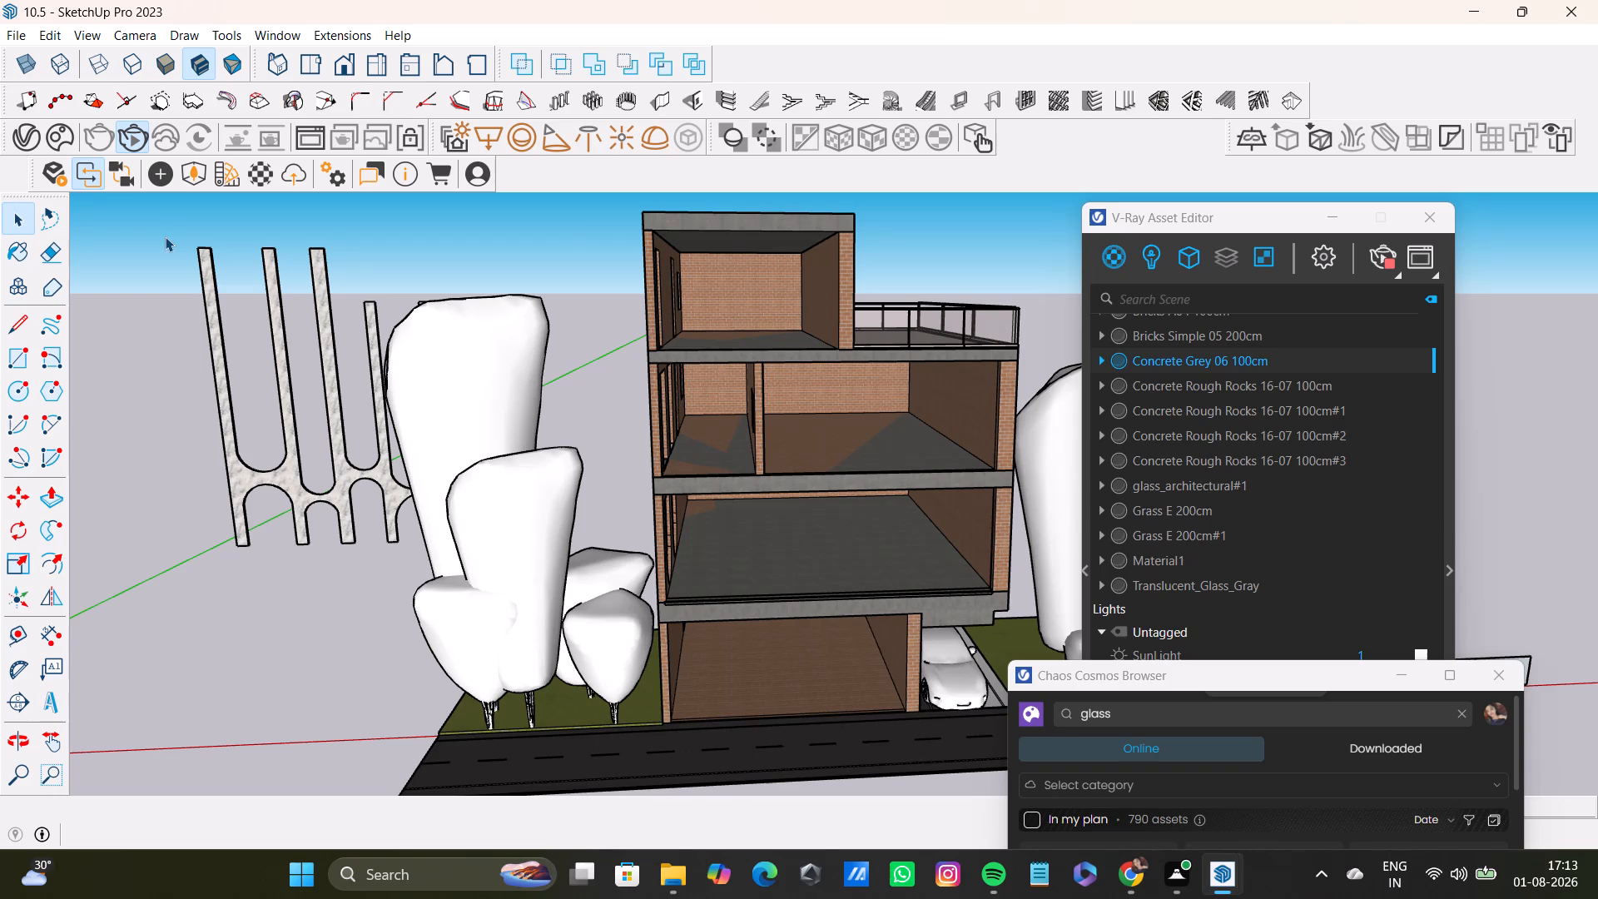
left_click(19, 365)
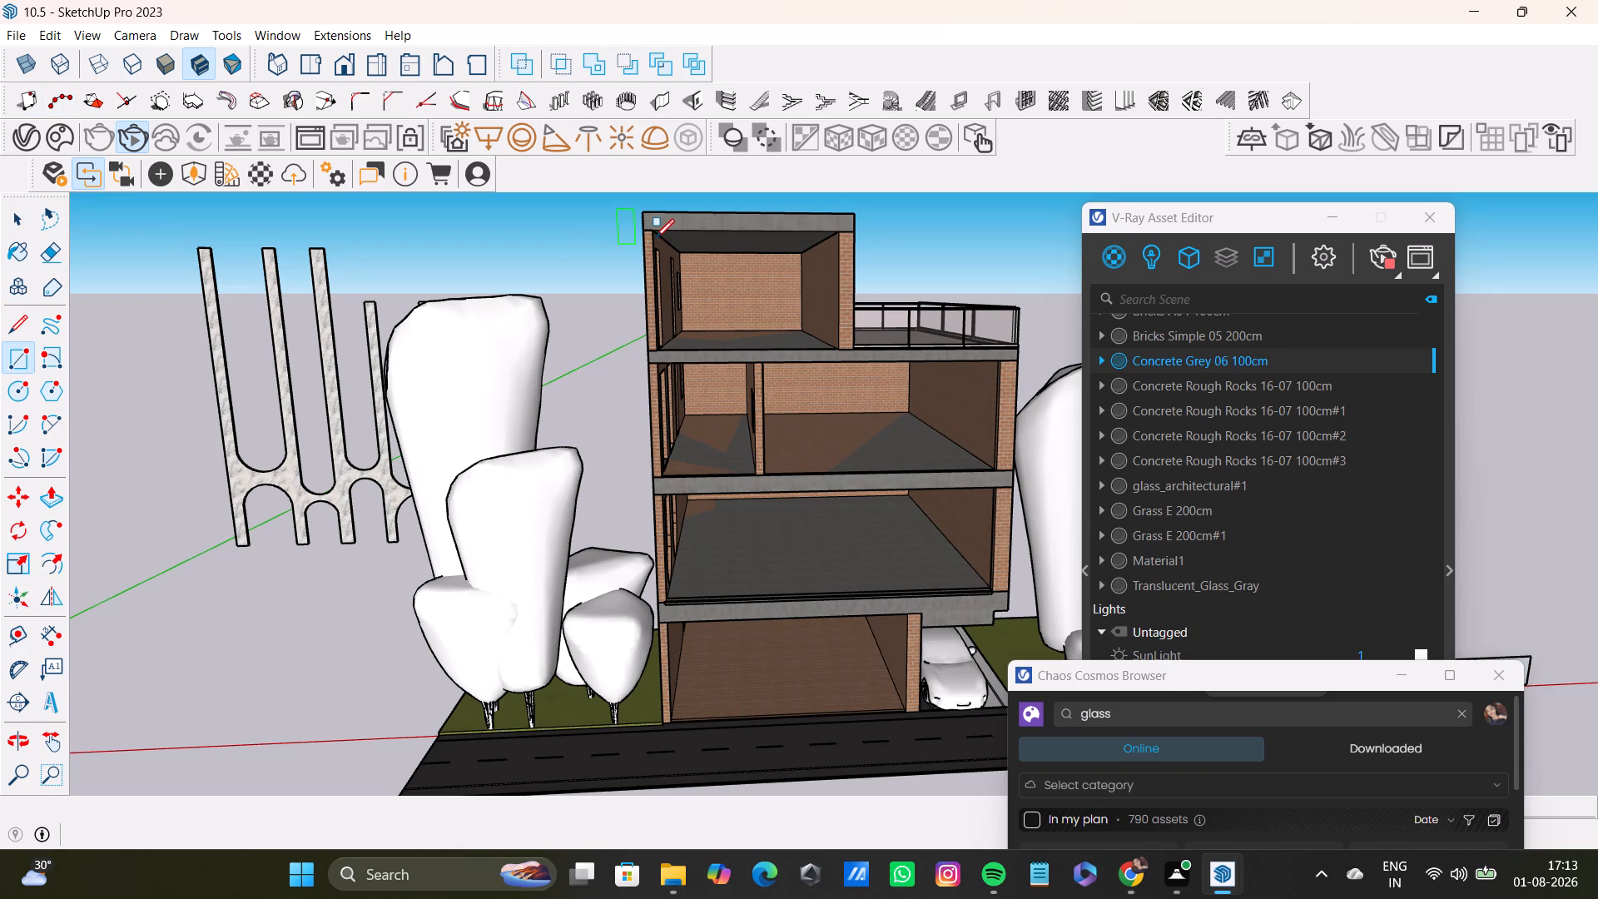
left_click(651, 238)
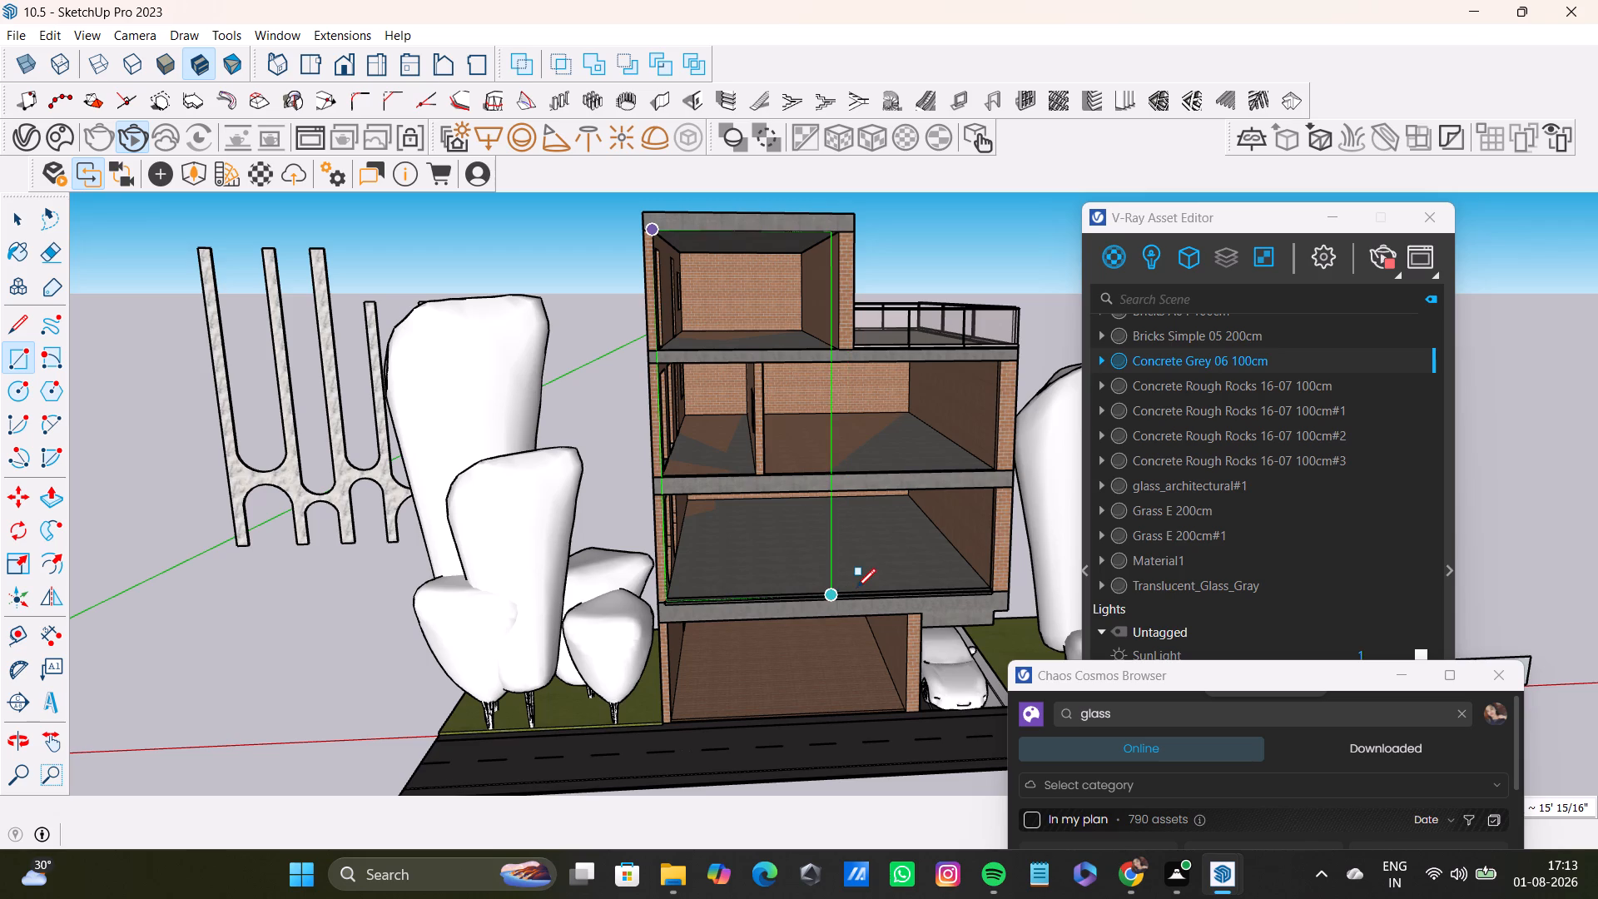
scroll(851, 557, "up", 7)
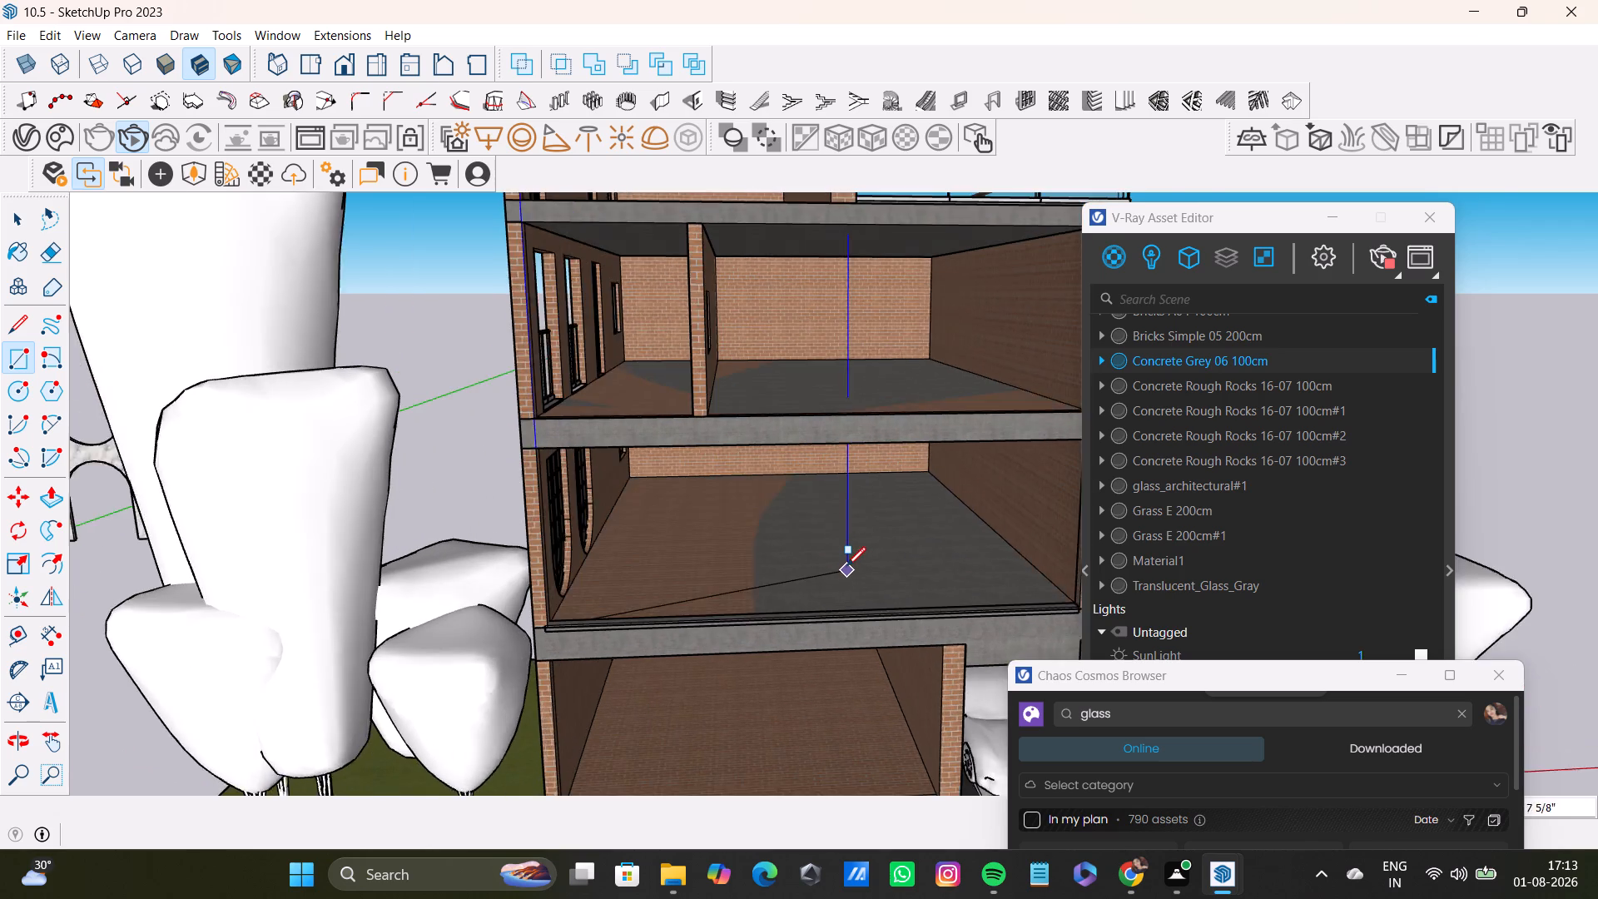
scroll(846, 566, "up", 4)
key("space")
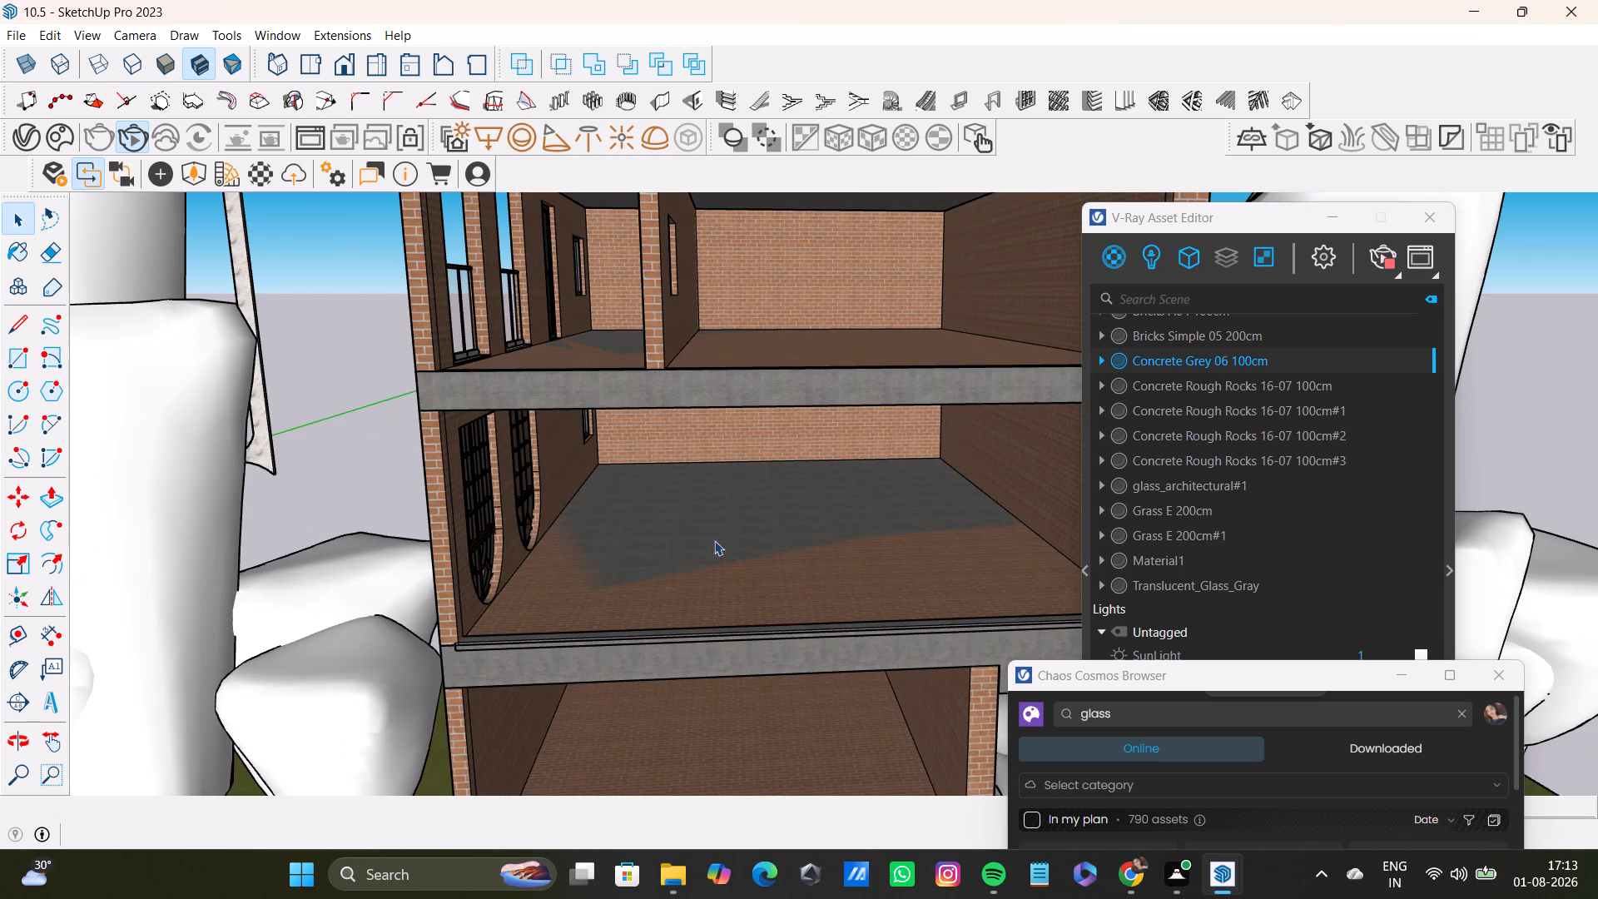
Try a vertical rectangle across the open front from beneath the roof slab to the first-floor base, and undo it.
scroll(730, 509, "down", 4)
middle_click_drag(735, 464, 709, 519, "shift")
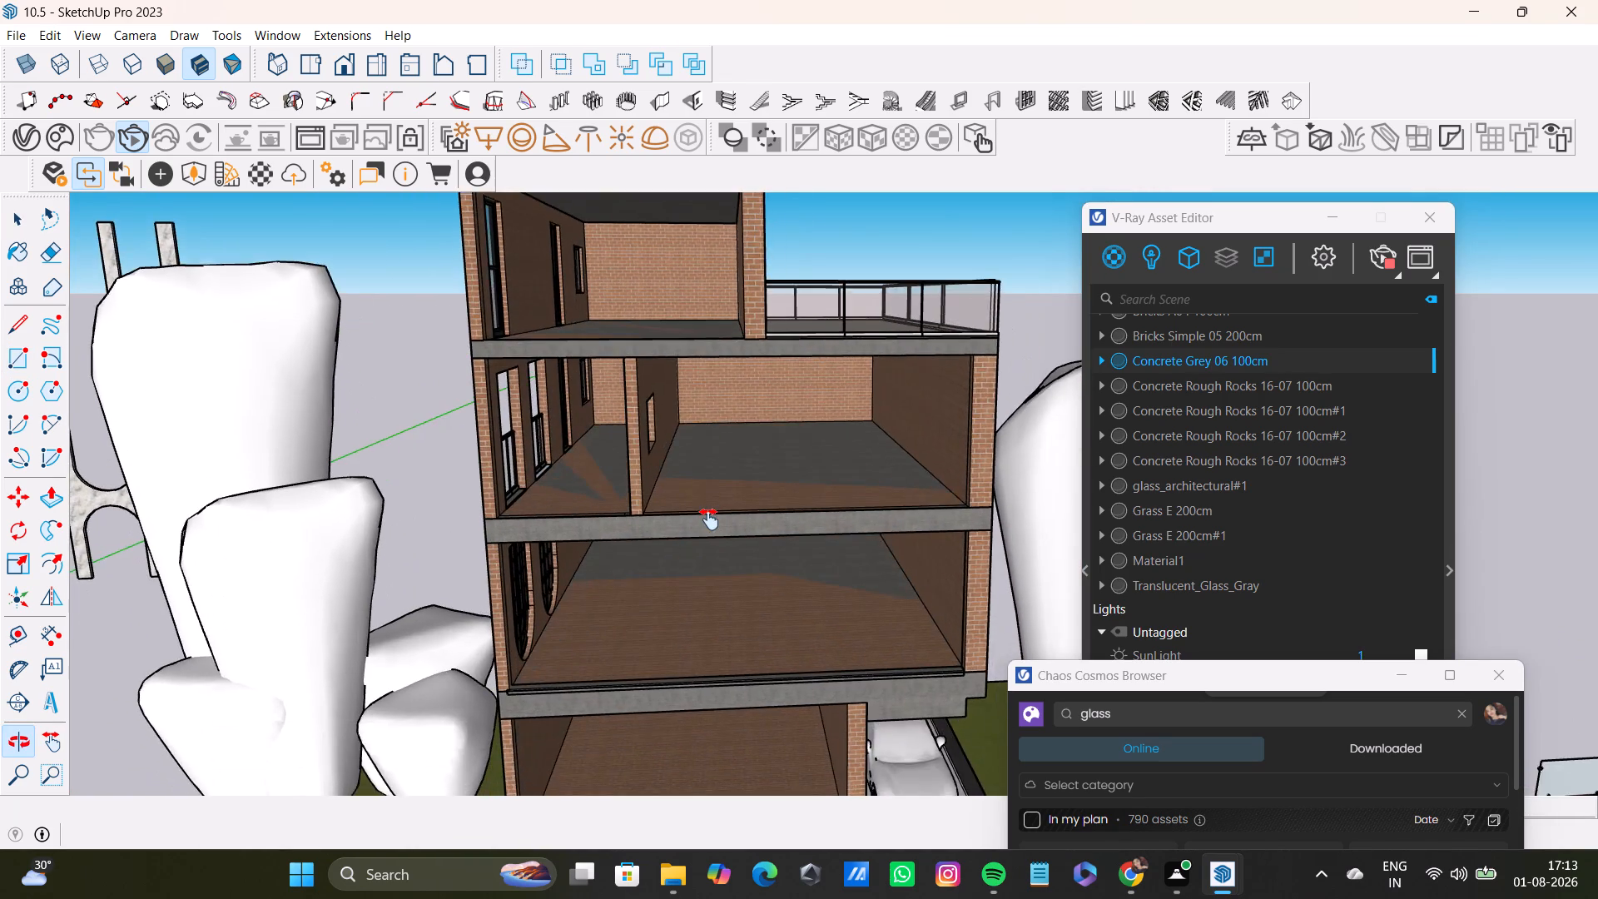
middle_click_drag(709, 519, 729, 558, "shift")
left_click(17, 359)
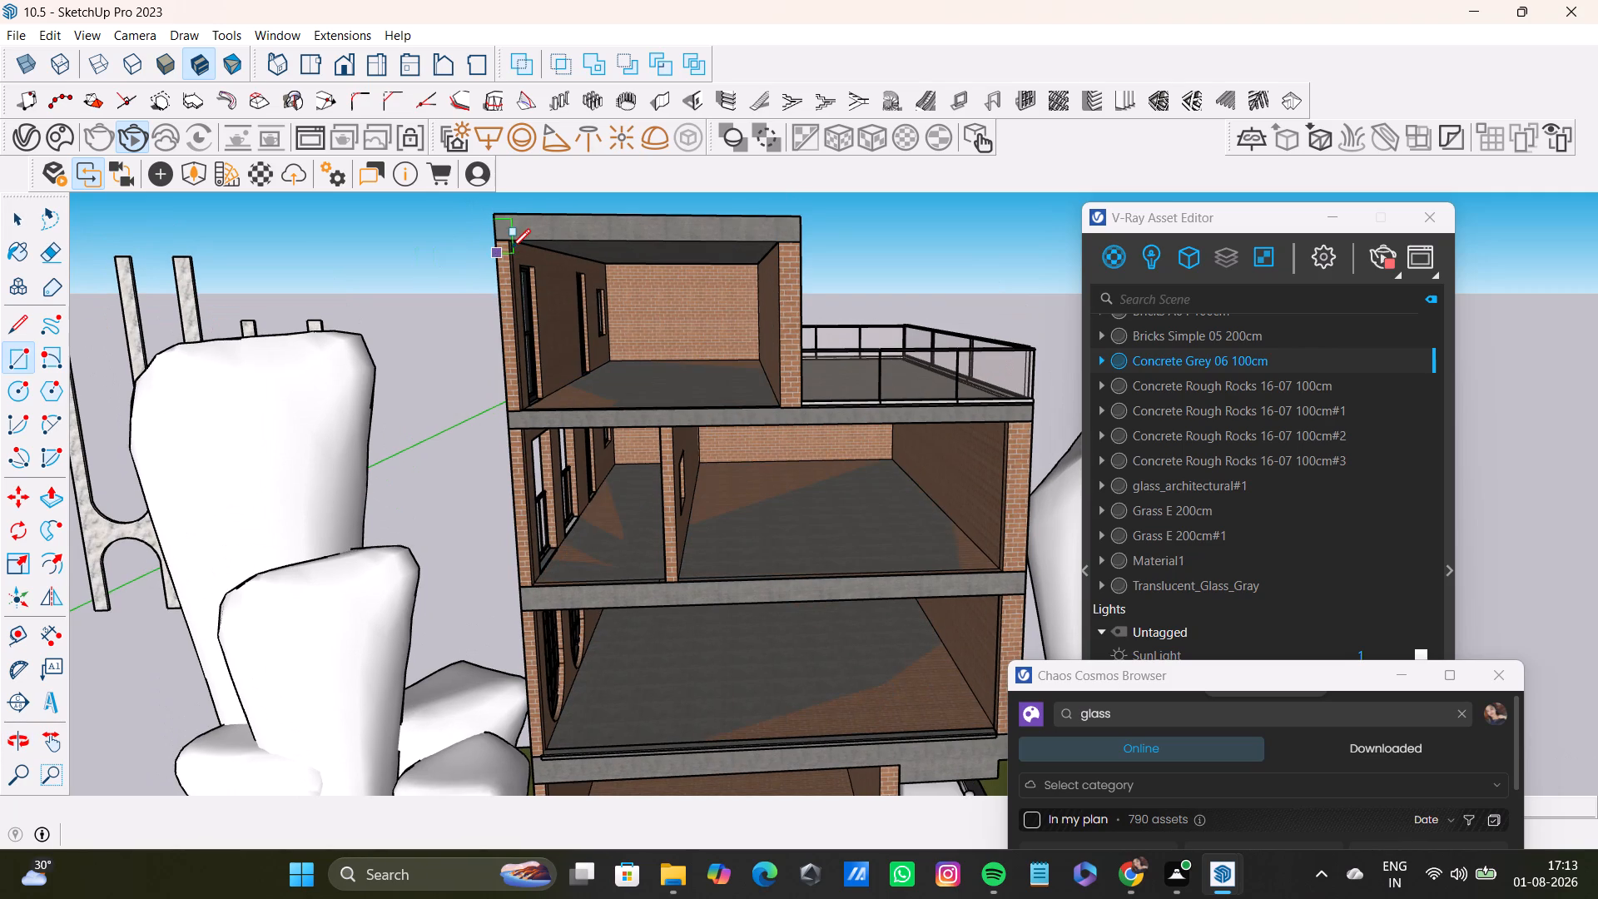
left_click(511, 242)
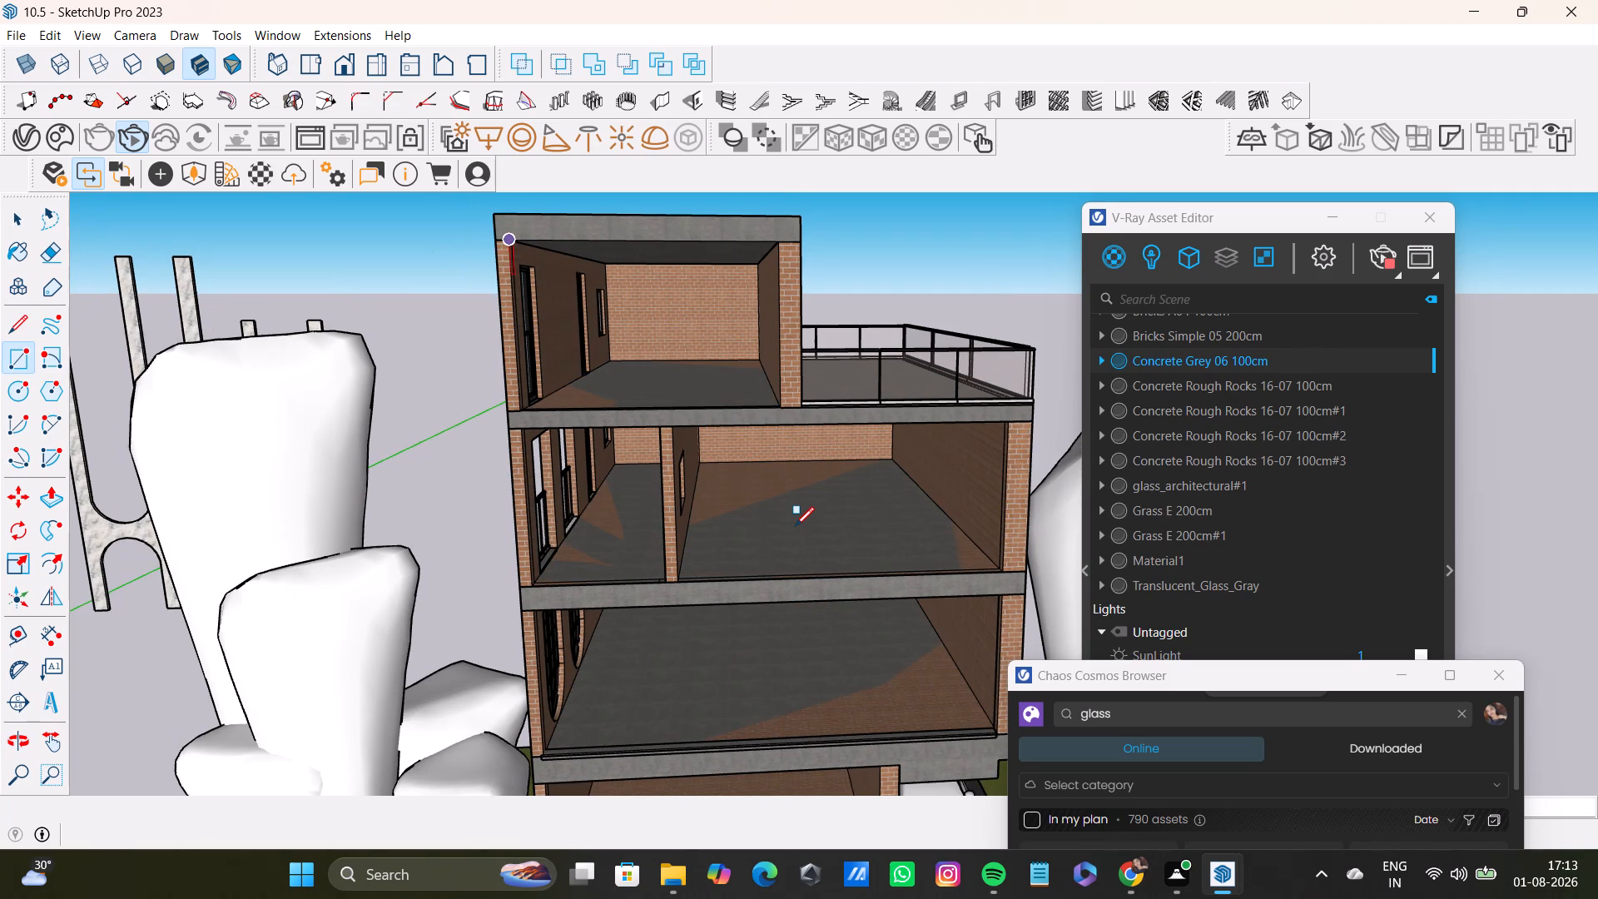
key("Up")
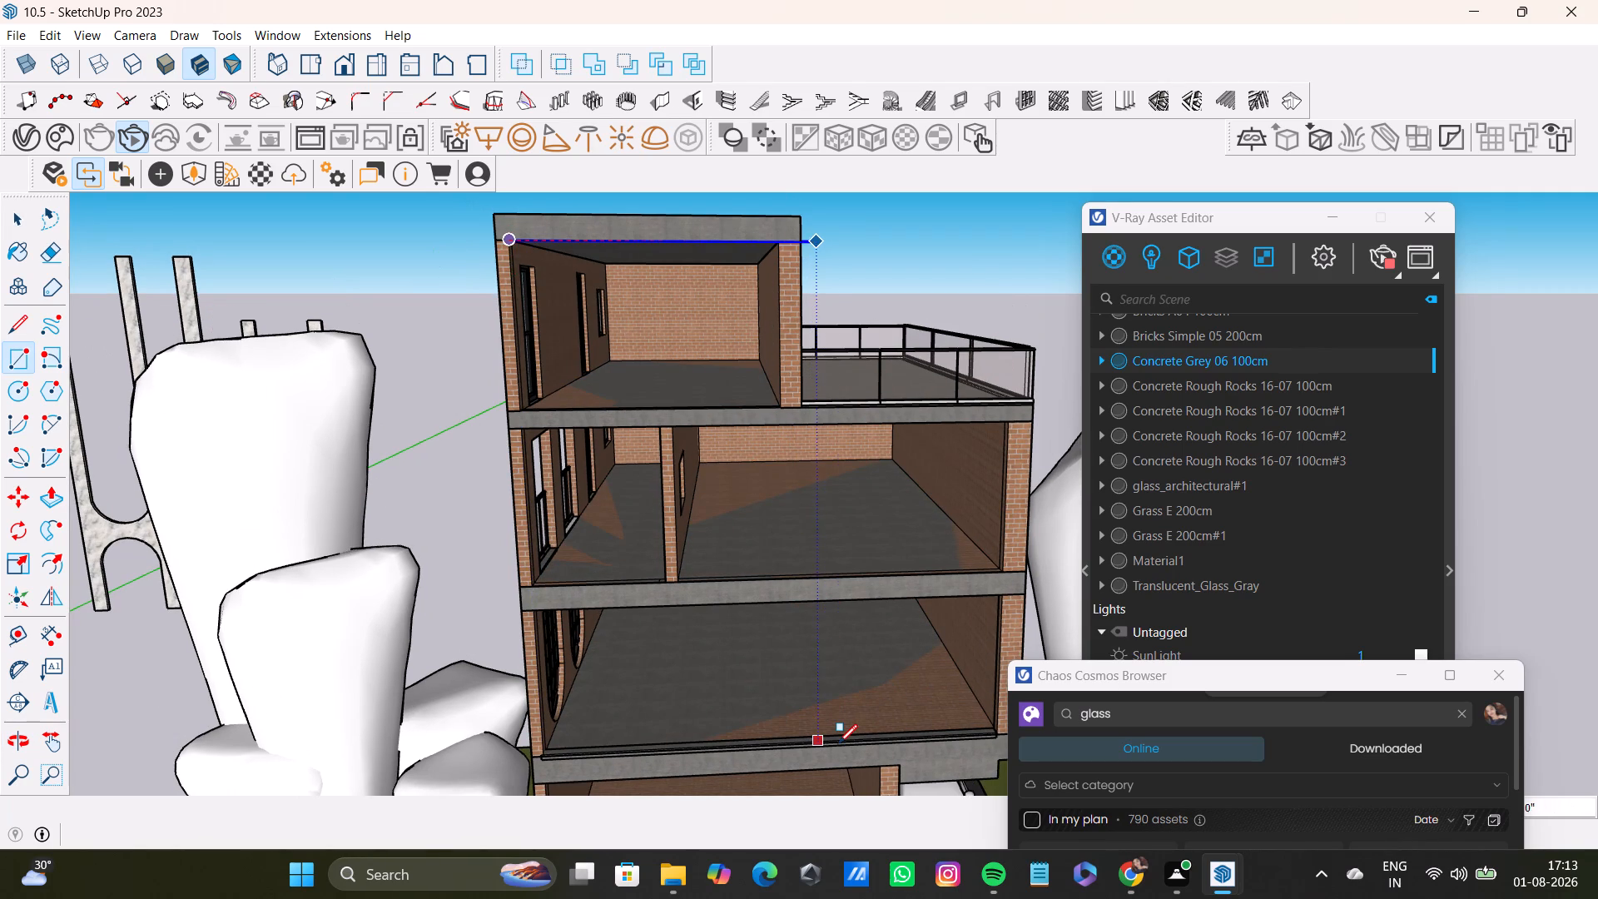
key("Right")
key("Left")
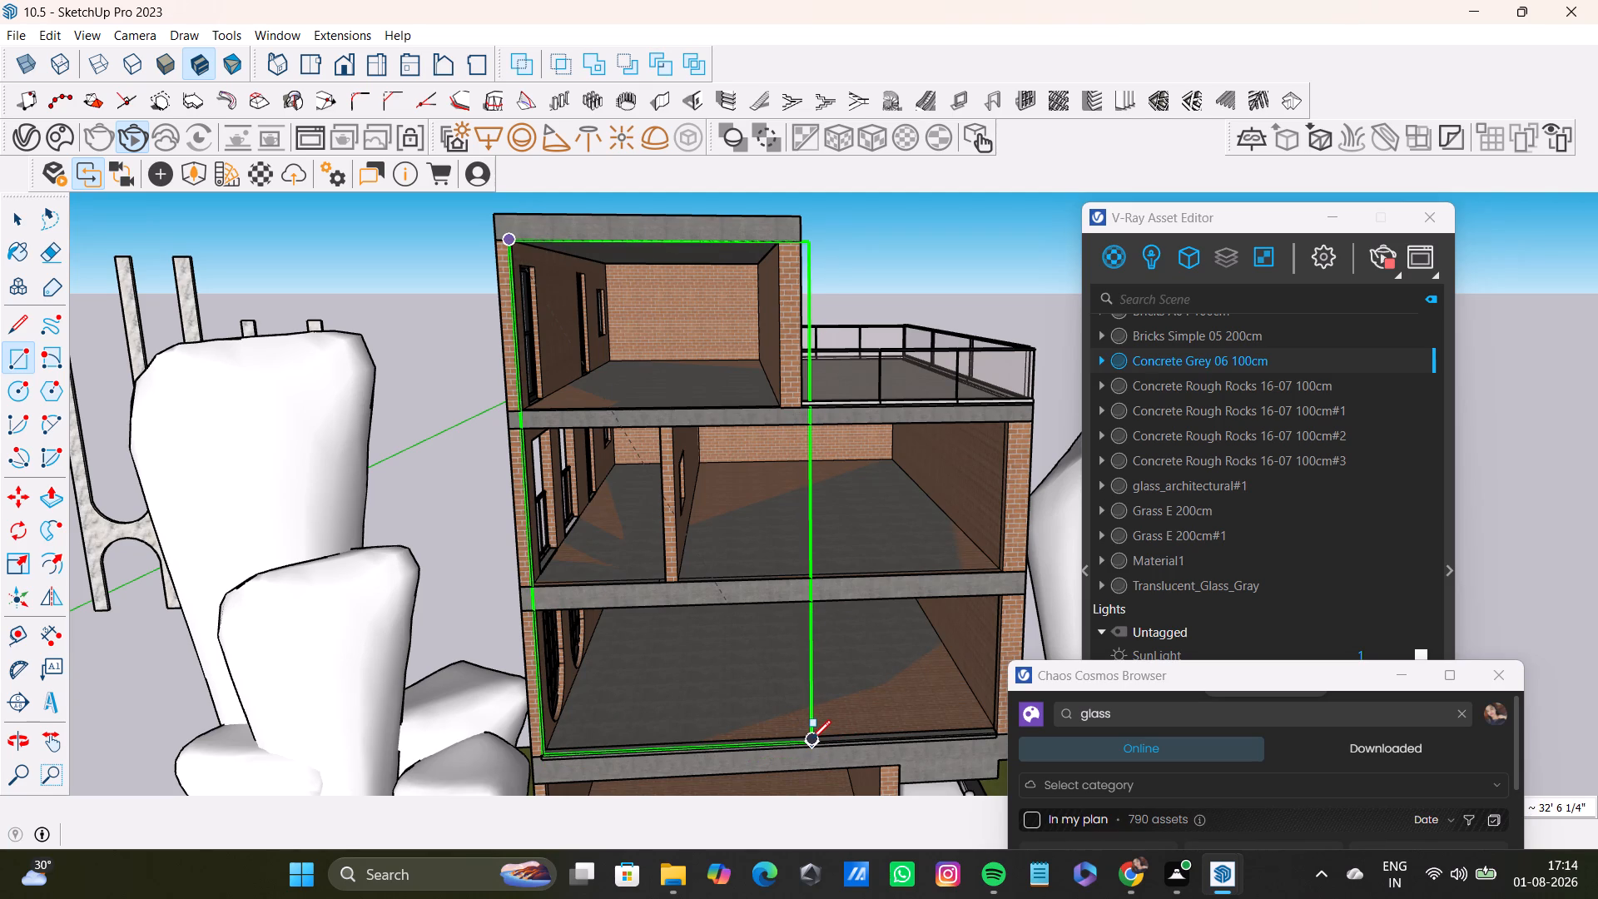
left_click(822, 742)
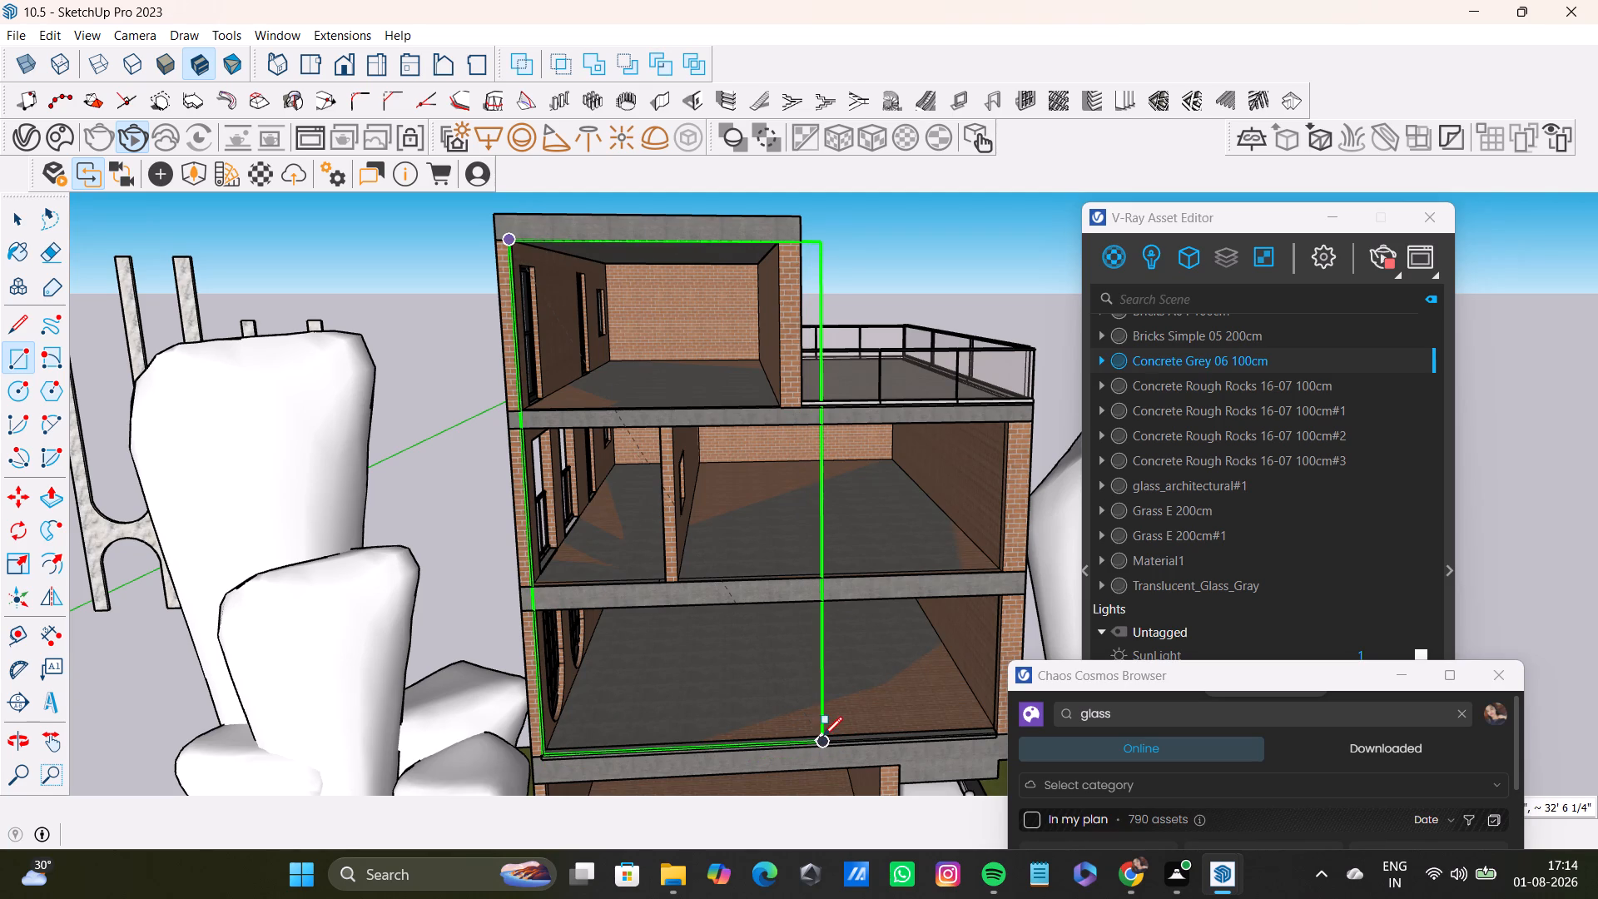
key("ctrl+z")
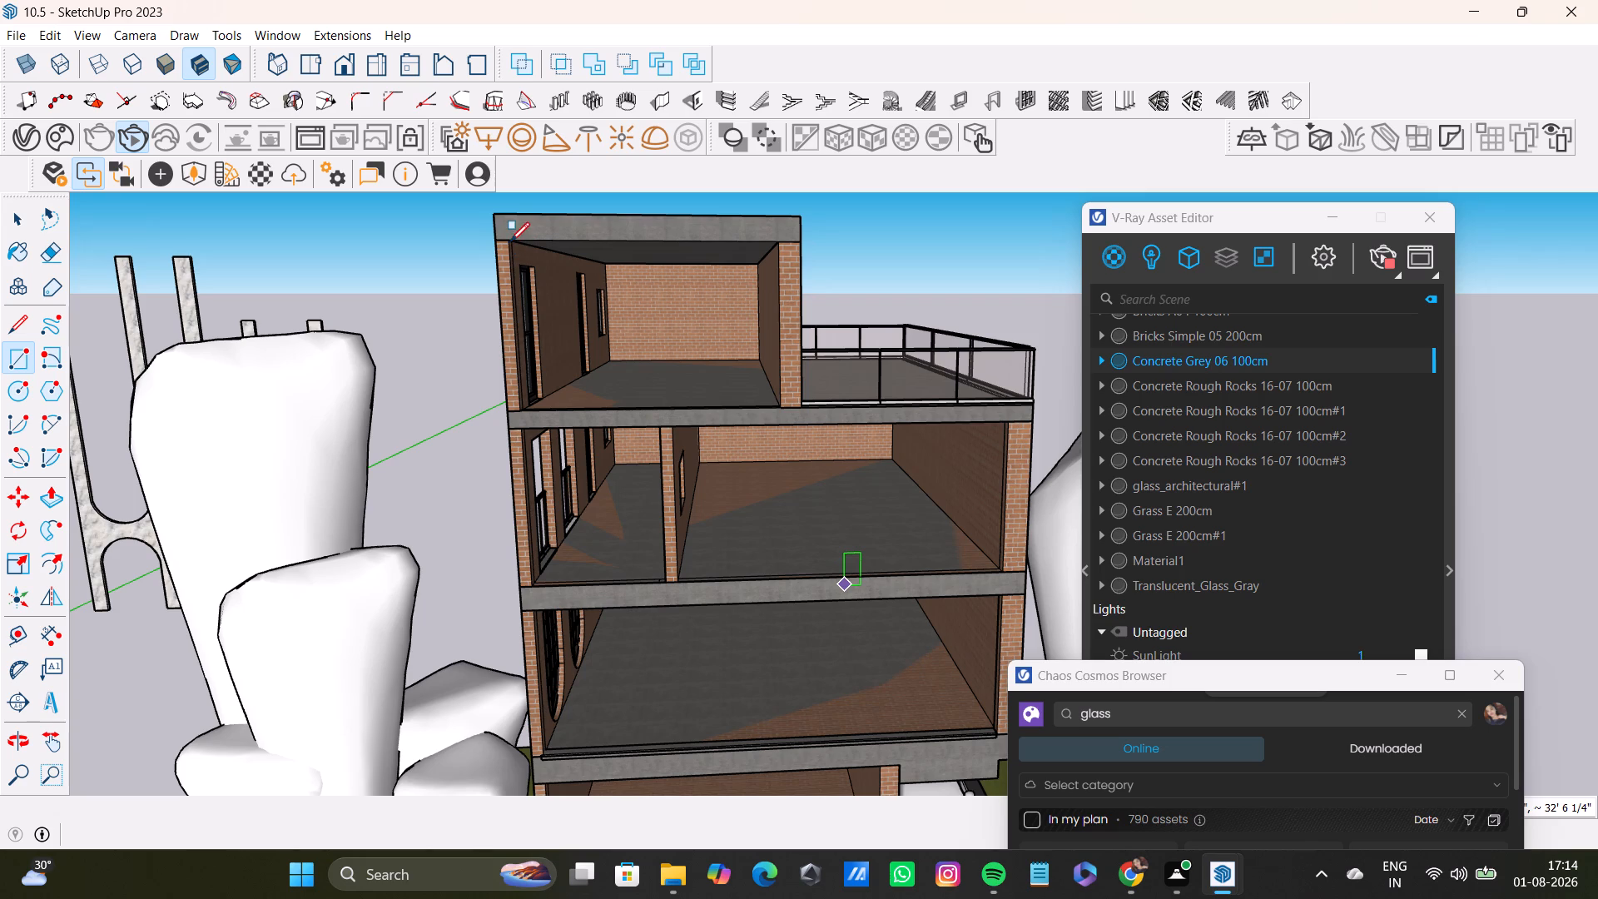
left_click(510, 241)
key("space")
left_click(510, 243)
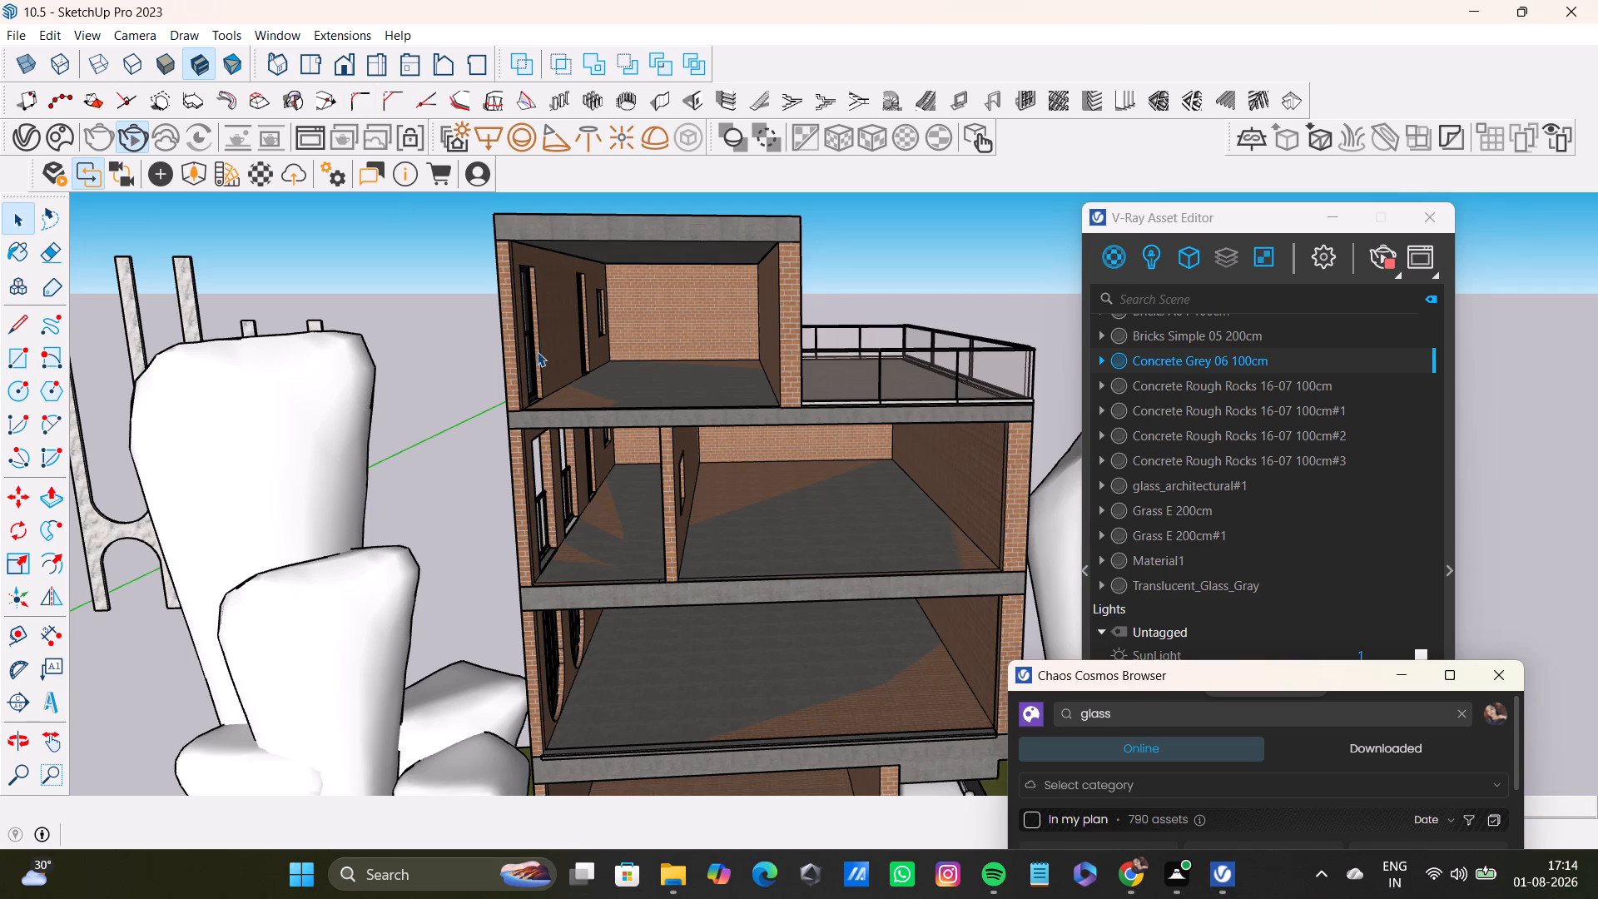
Draw a vertical rectangle about 17' wide and 32' 6" tall across the open front of the upper three floors.
middle_click_drag(532, 372, 482, 308)
scroll(606, 361, "down", 1)
middle_click_drag(621, 364, 643, 452)
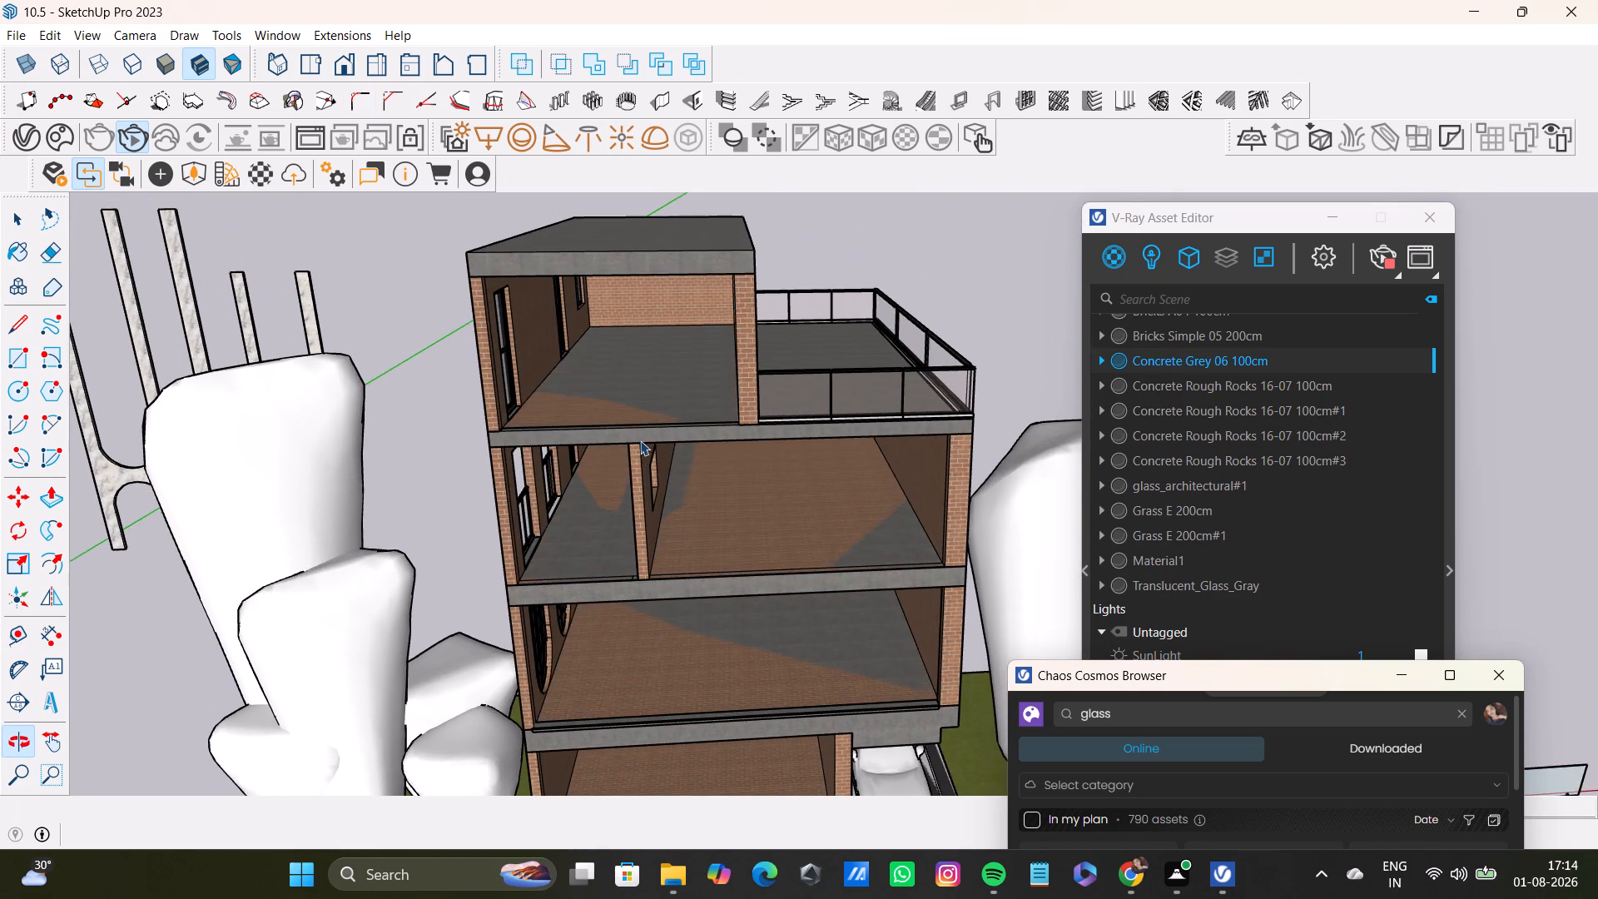
middle_click_drag(640, 440, 658, 347)
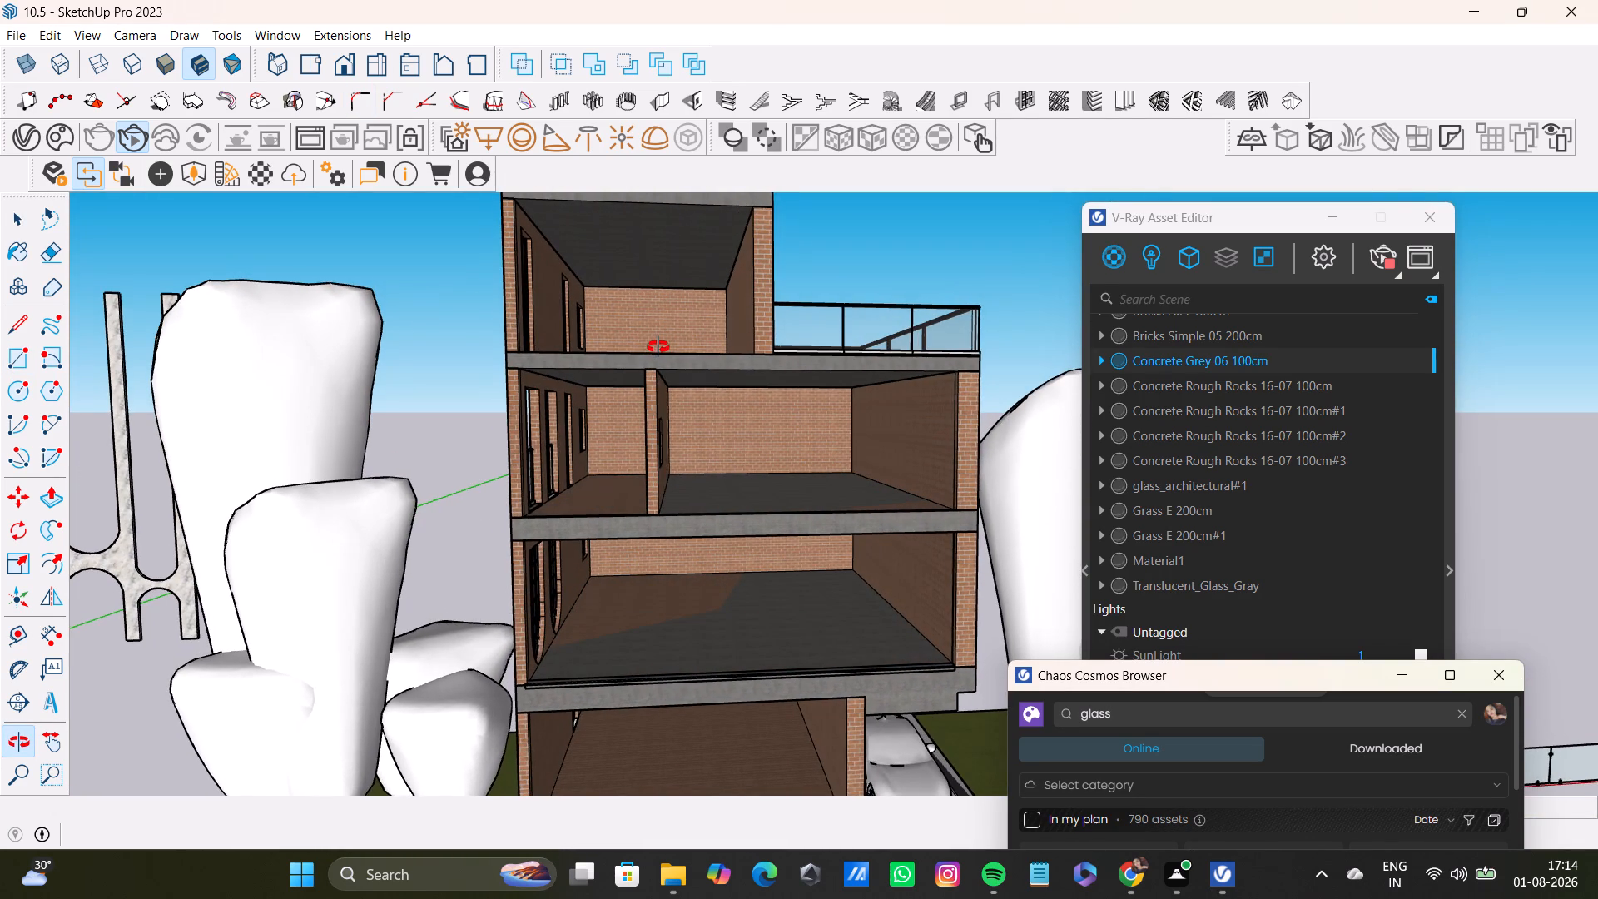
left_click(13, 358)
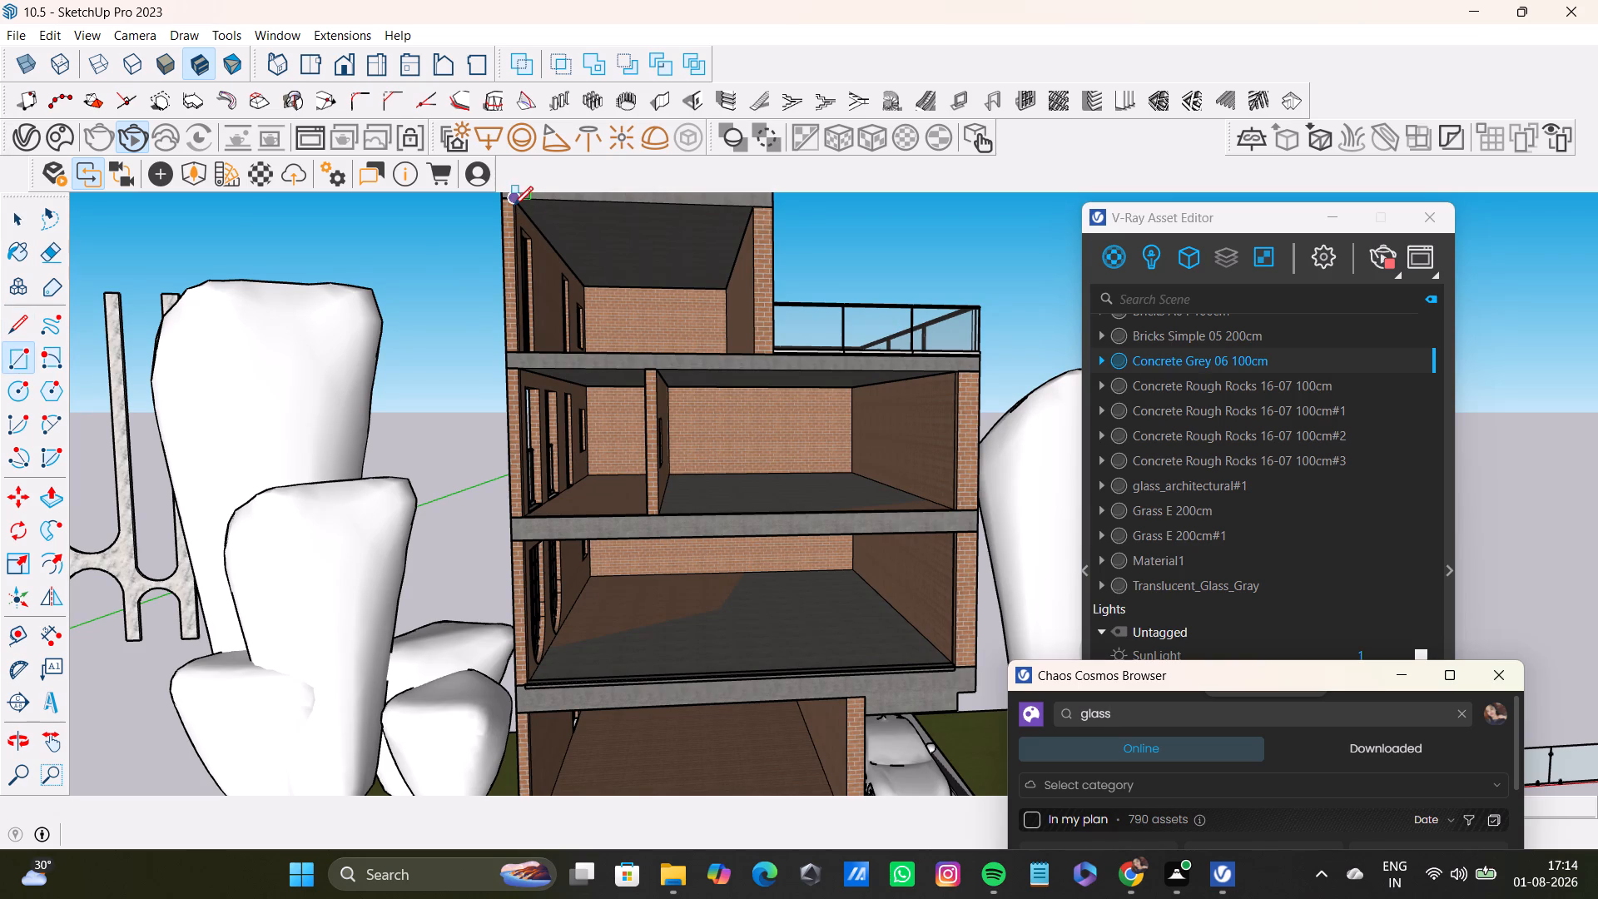
left_click_drag(514, 206, 525, 206)
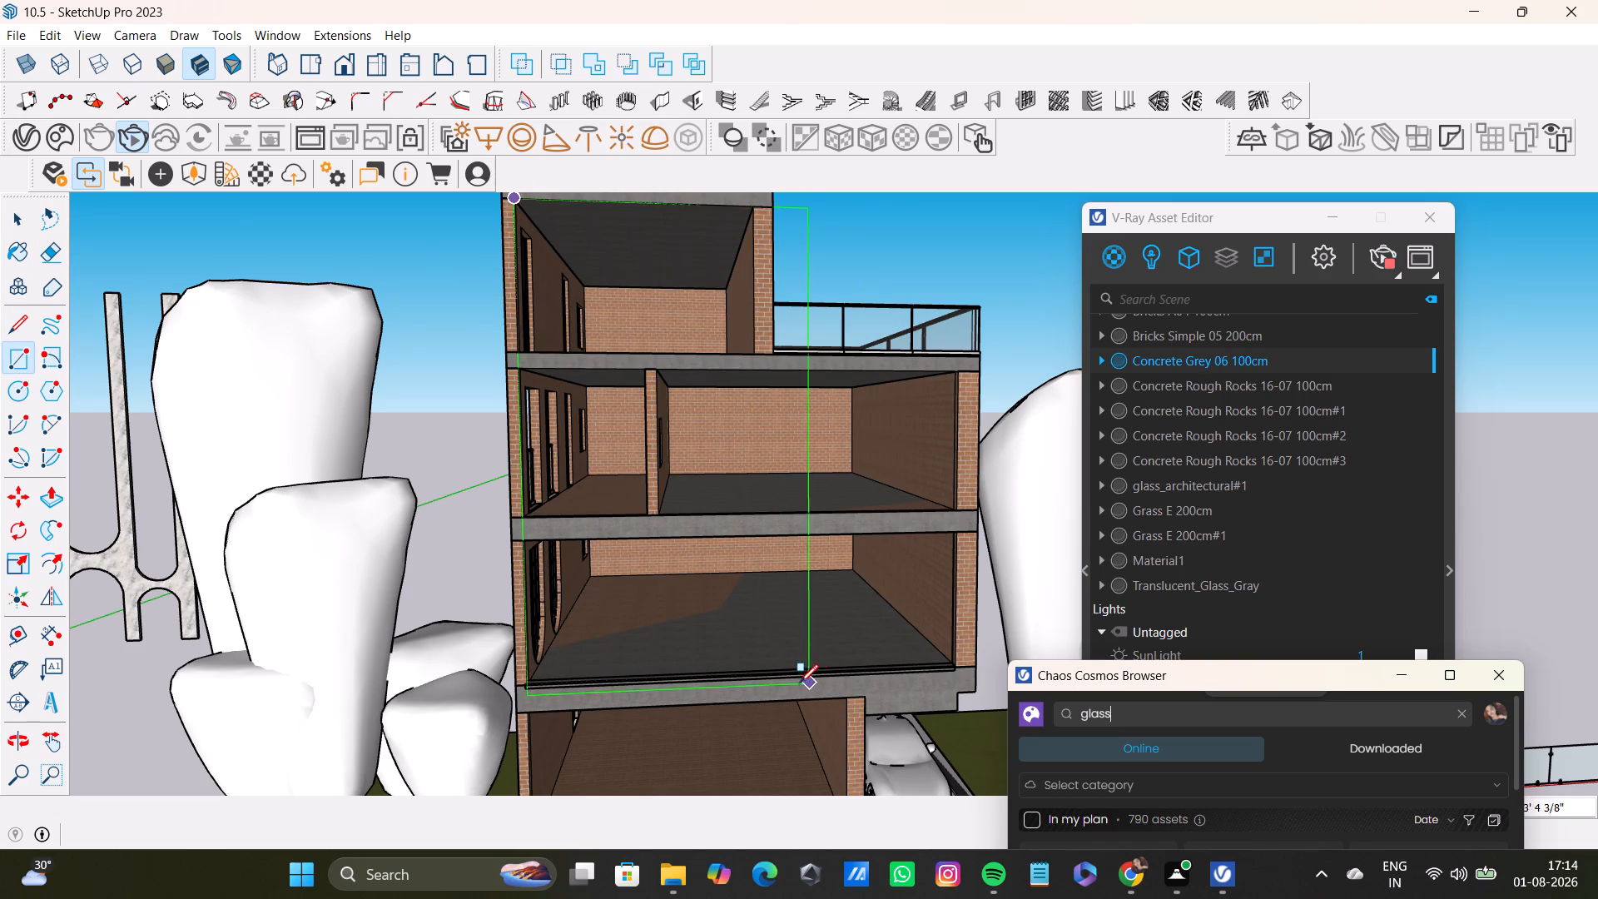
left_click(775, 677)
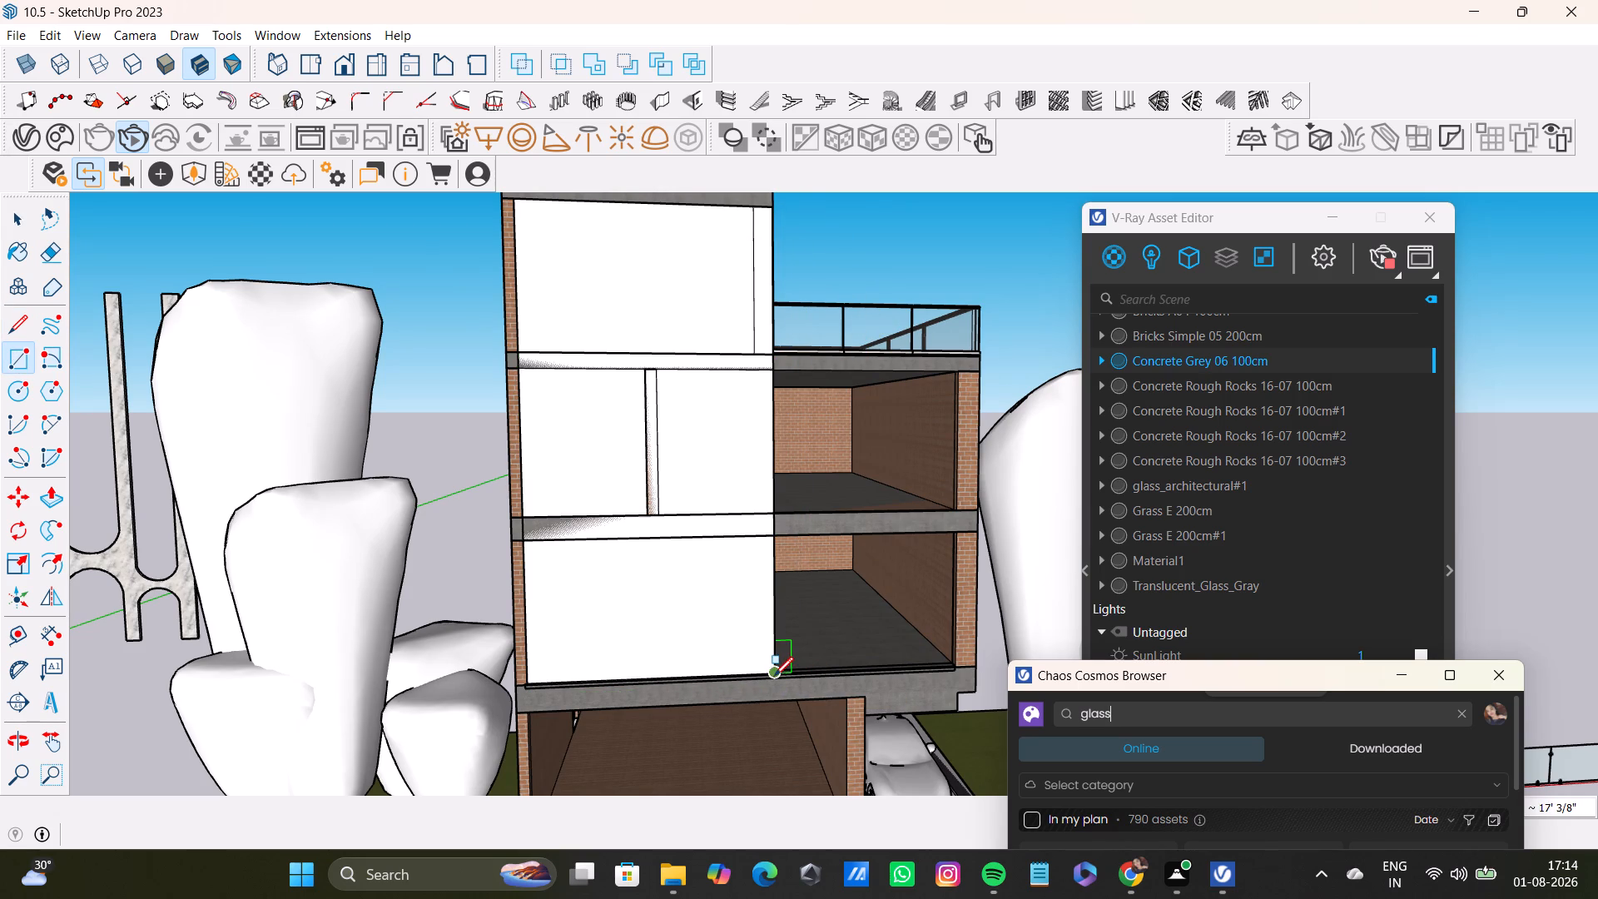
key("space")
Push/Pull the new rectangle slightly to give the front panel a thin thickness.
middle_click_drag(831, 653, 736, 696)
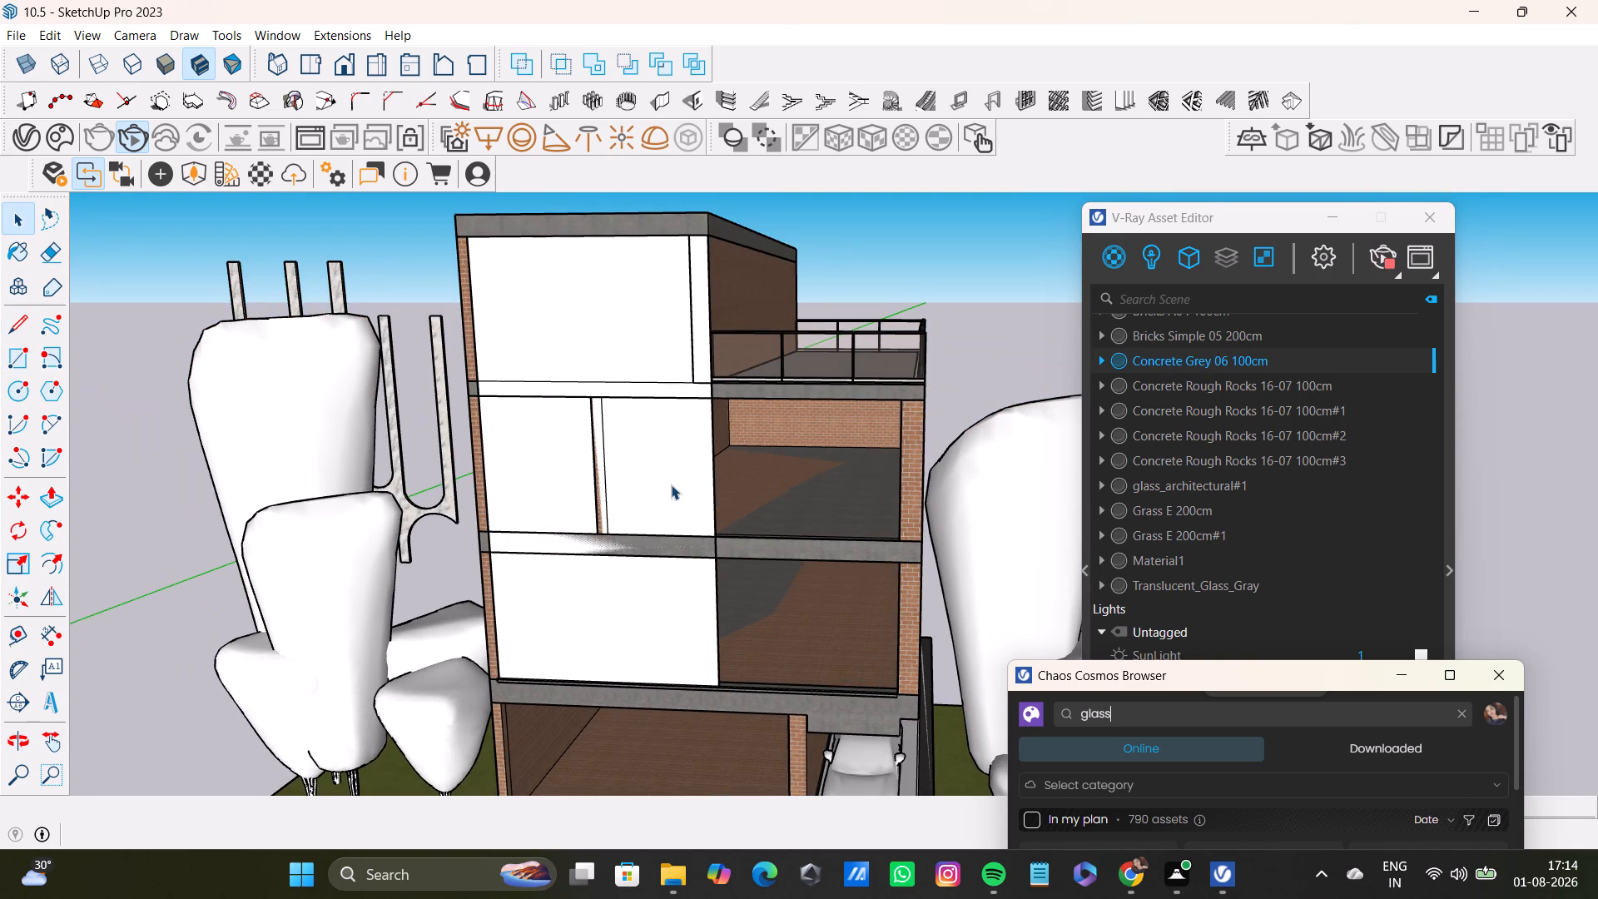
left_click(671, 484)
key("p")
middle_click_drag(723, 486, 636, 504)
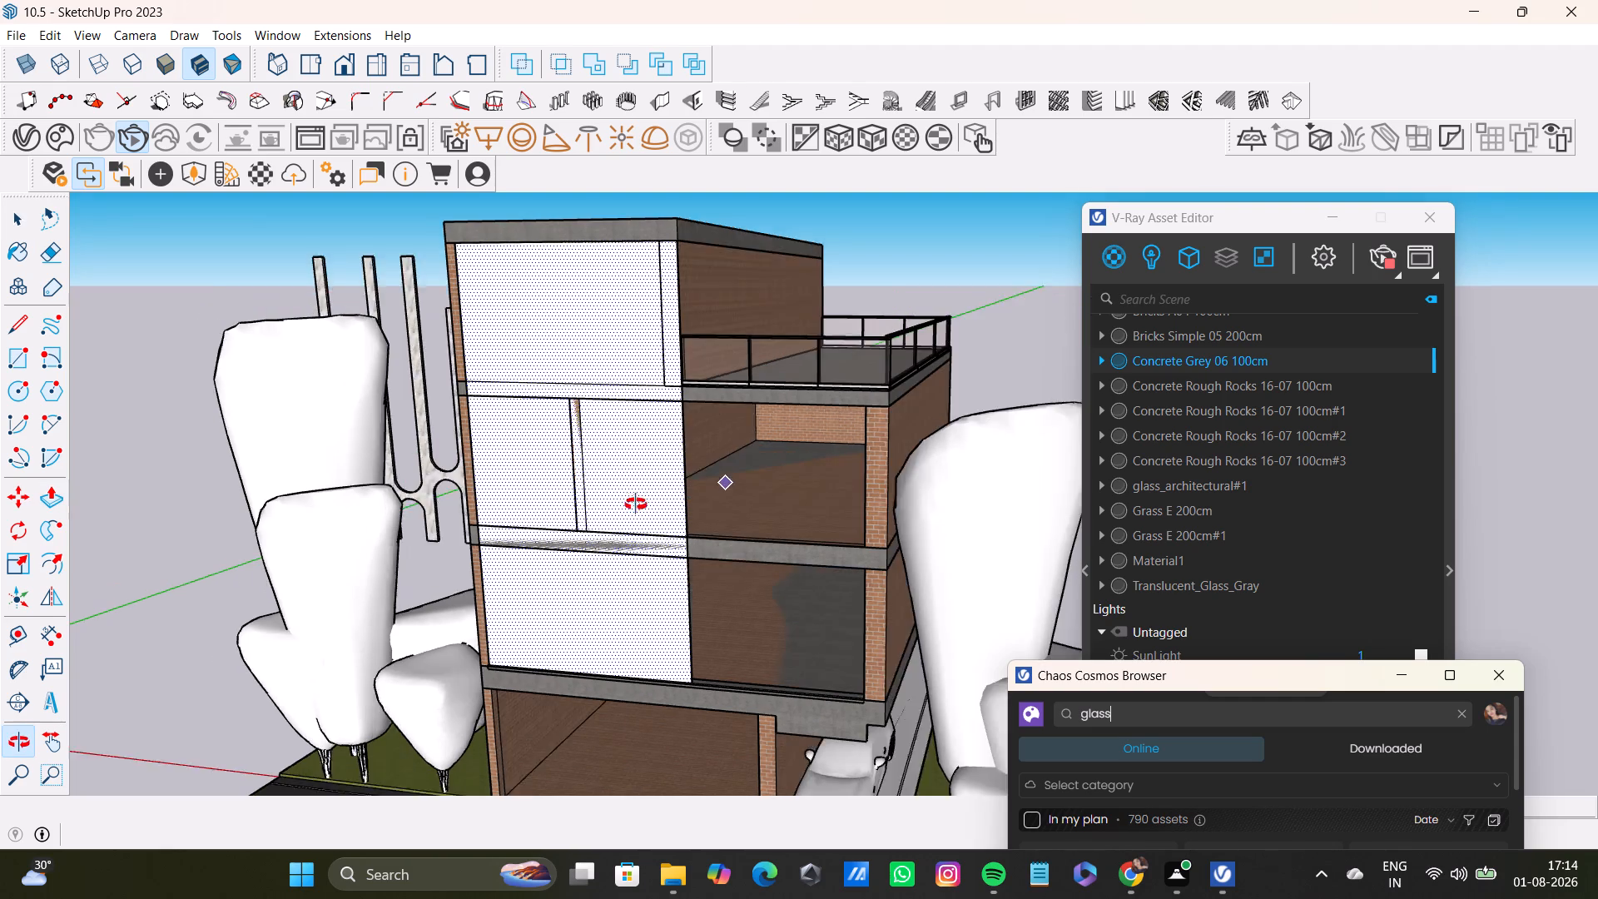
middle_click_drag(636, 504, 611, 518)
scroll(634, 442, "up", 8)
middle_click_drag(634, 441, 577, 456)
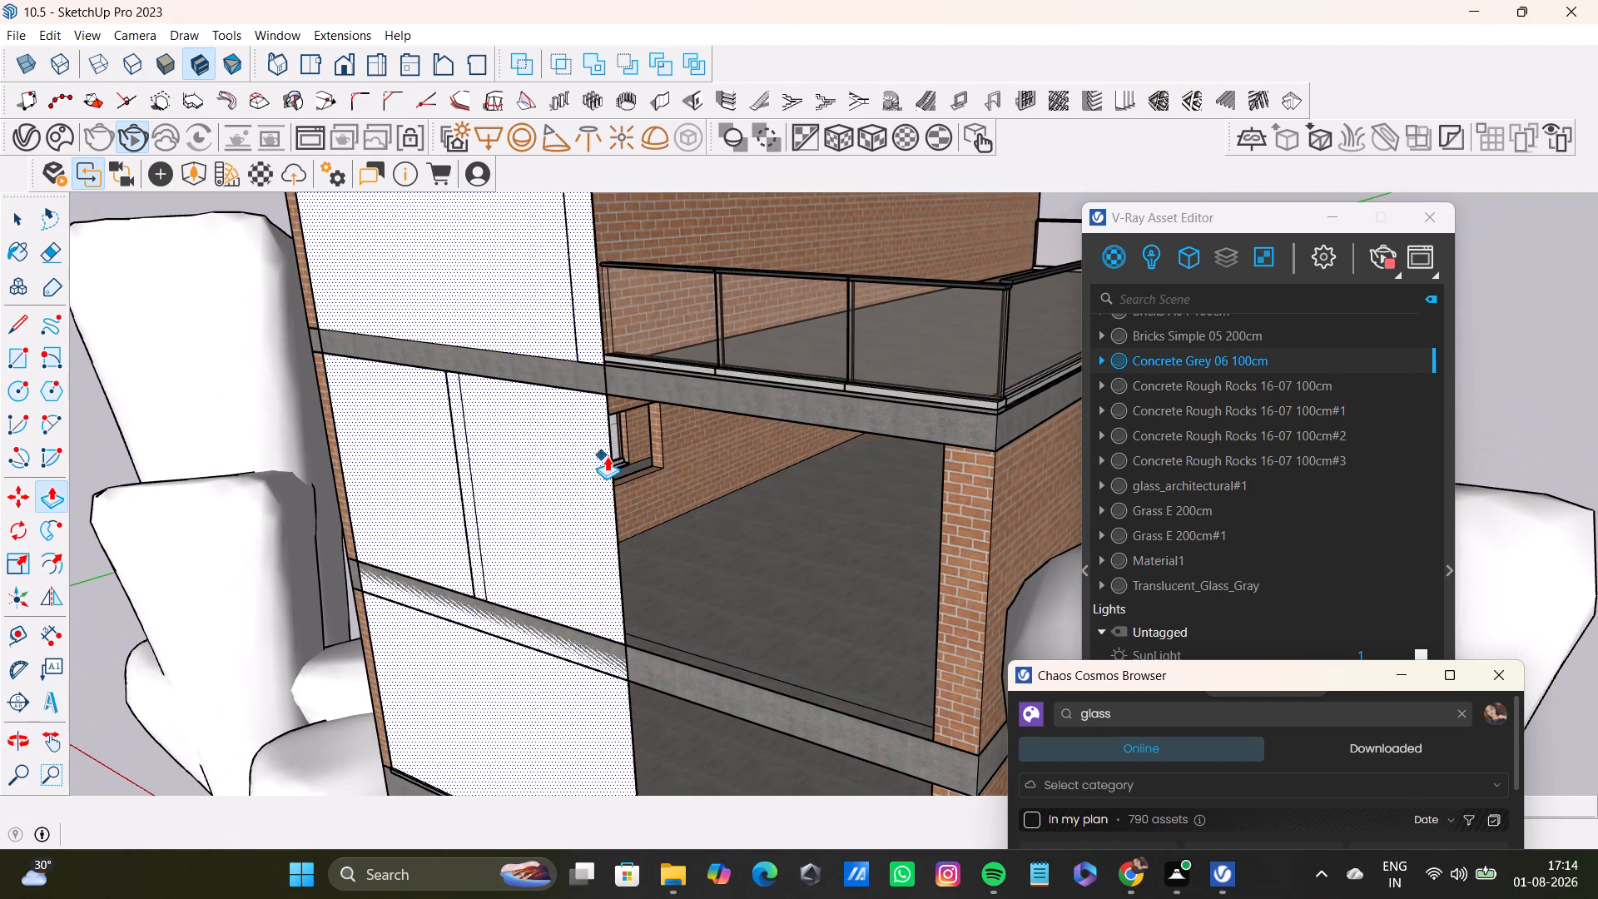
left_click(607, 456)
left_click(617, 453)
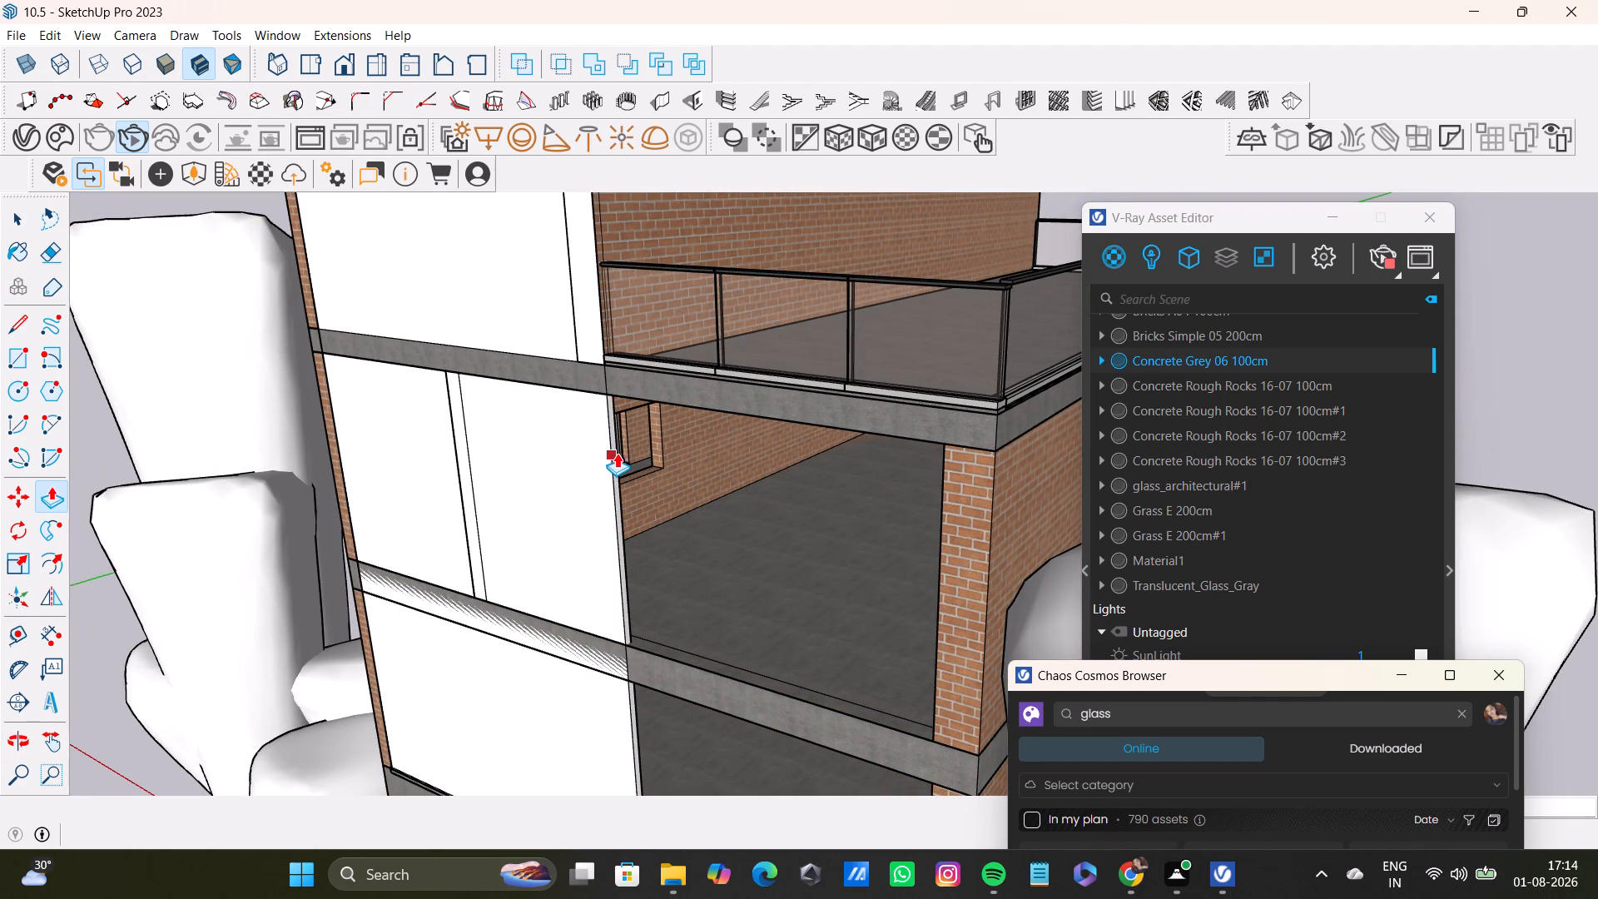
key("space")
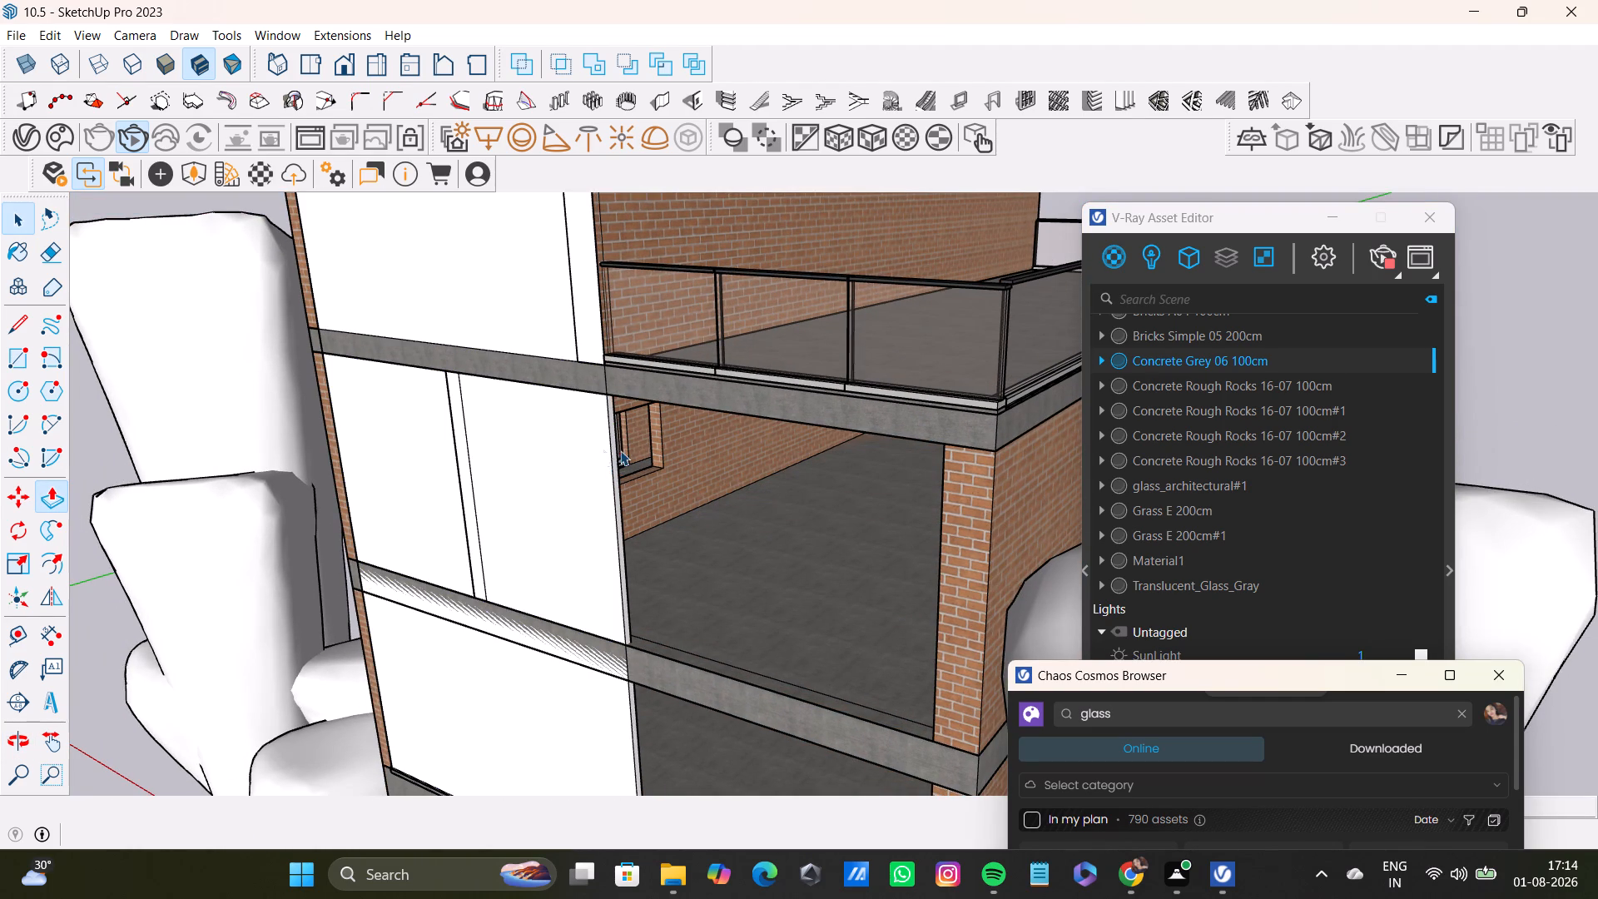
Paint the front panel with Color C01 from the Colors material collection.
scroll(519, 519, "down", 8)
middle_click_drag(527, 552, 717, 527)
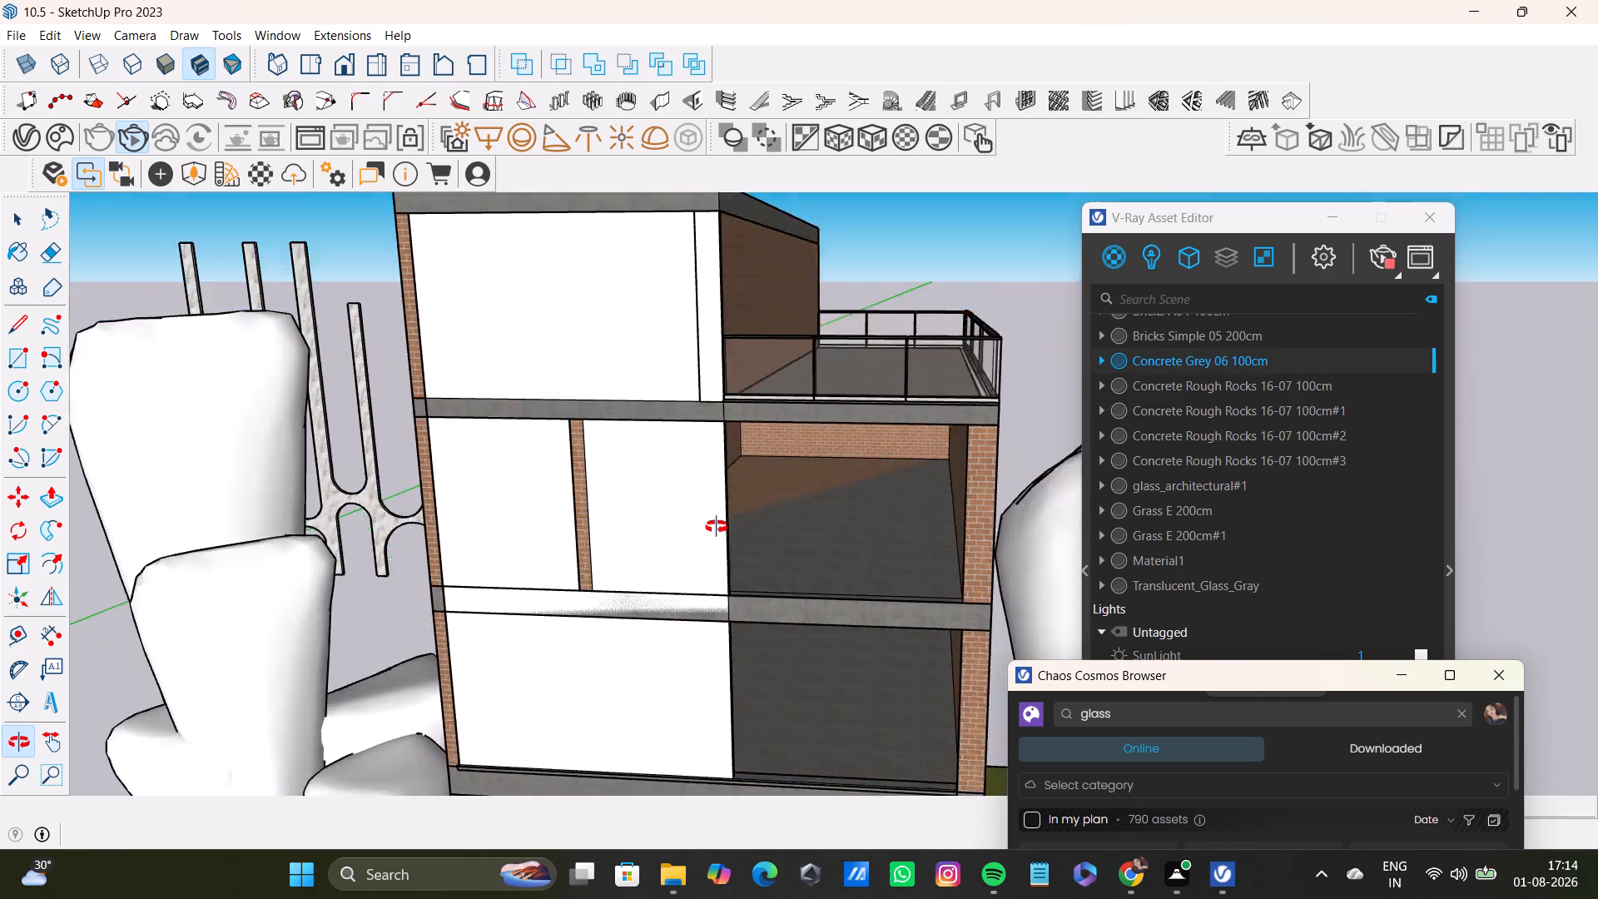
middle_click_drag(717, 527, 745, 513)
key("space")
left_click(6, 248)
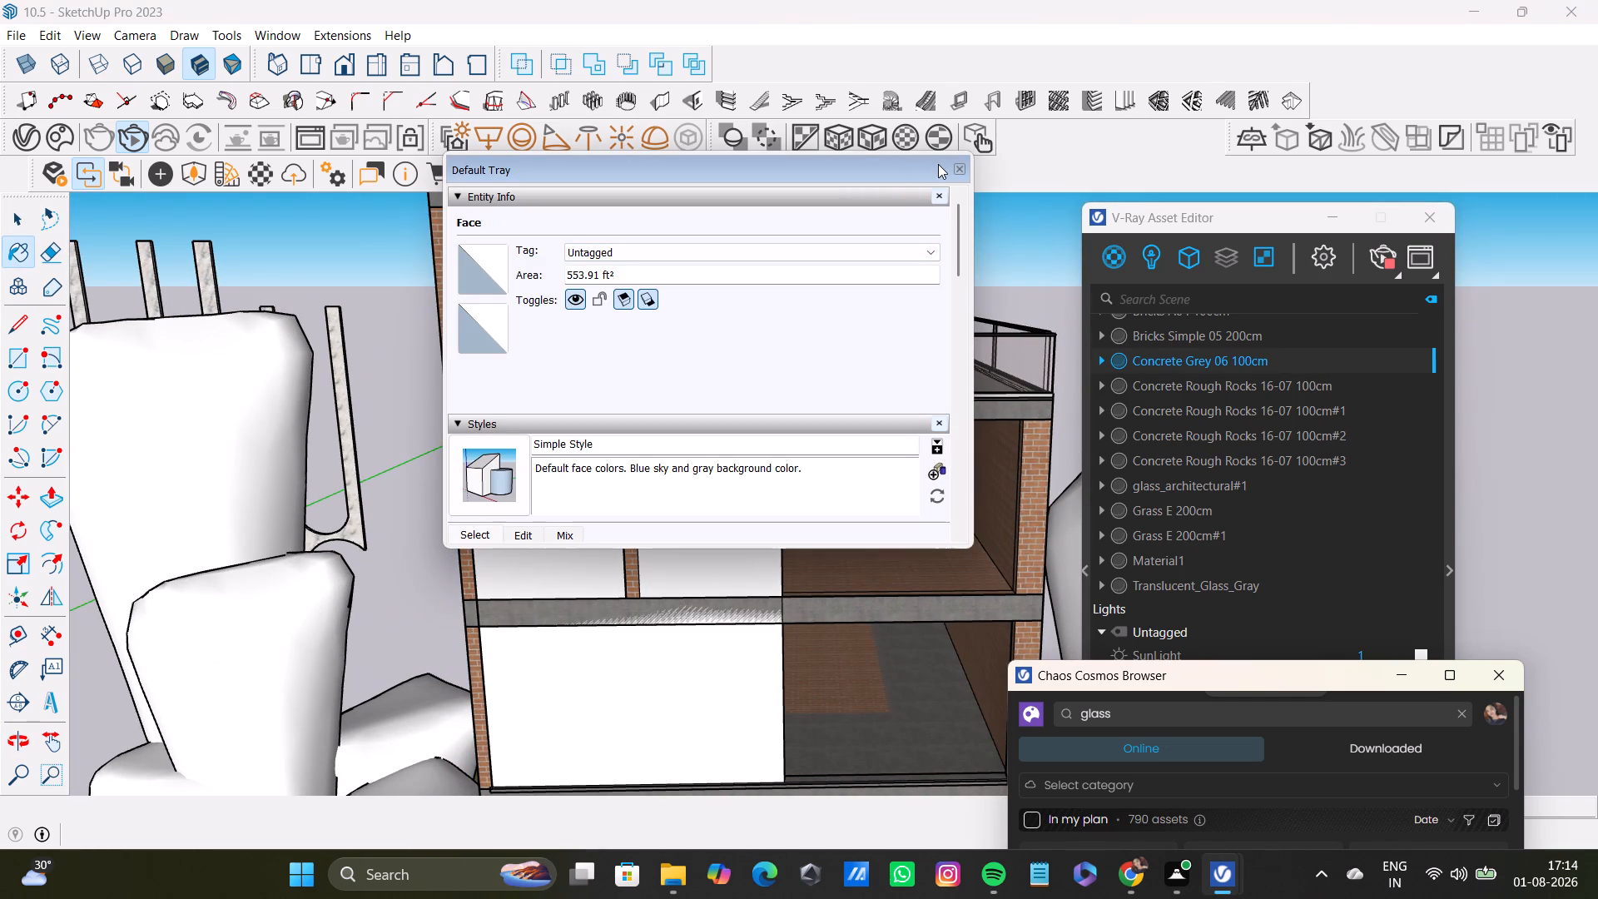
left_click(954, 173)
middle_click_drag(931, 582, 821, 629)
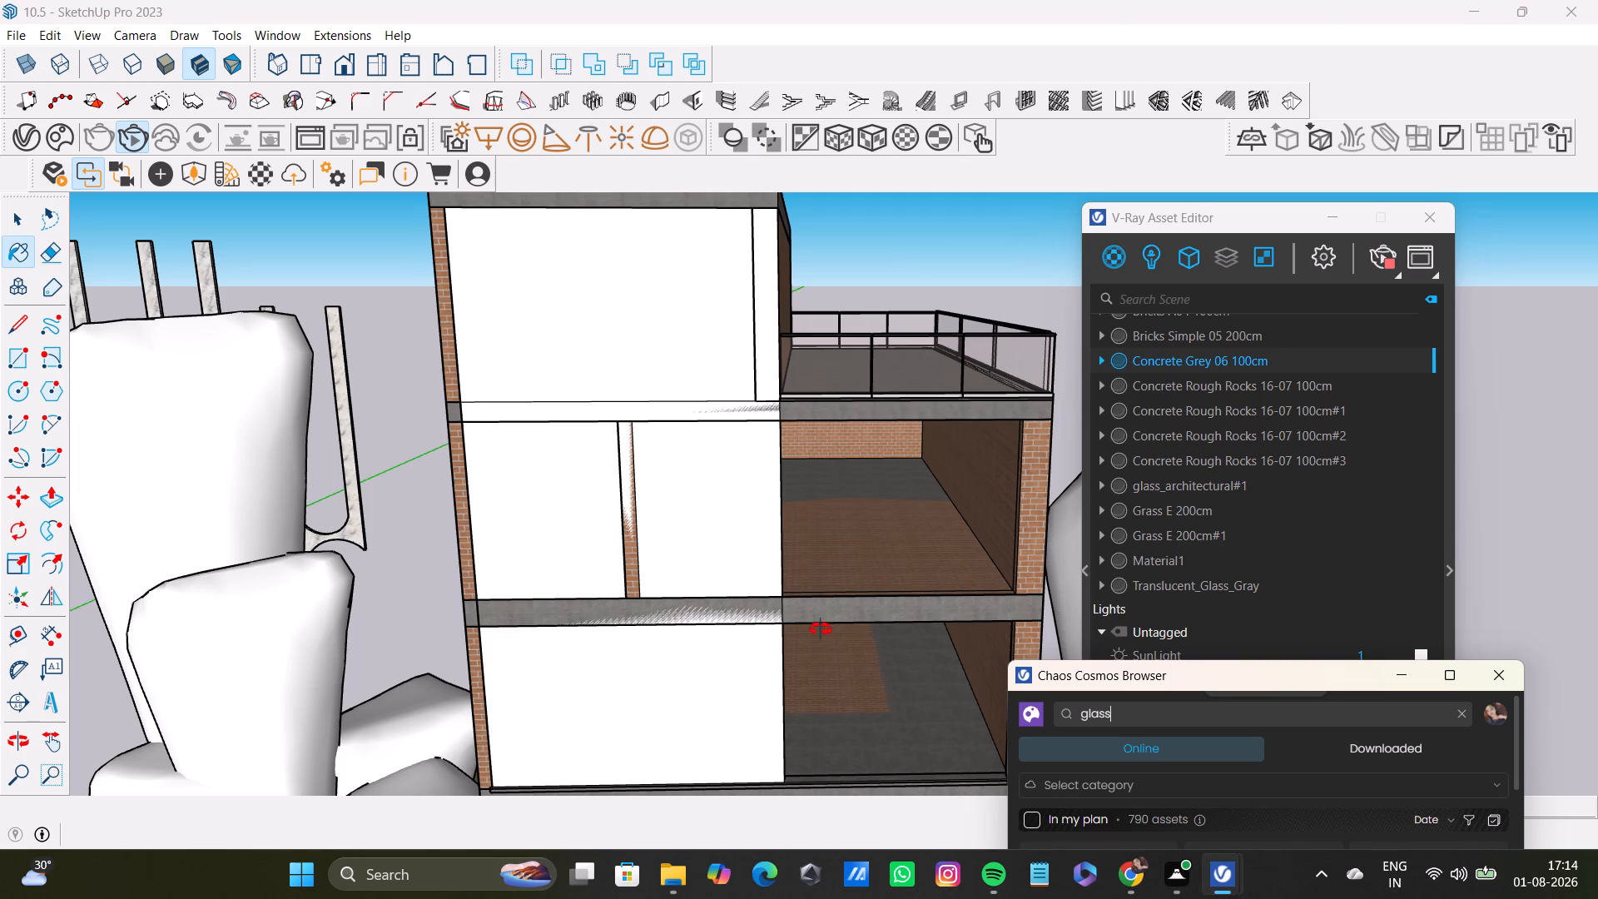
middle_click_drag(821, 629, 809, 635)
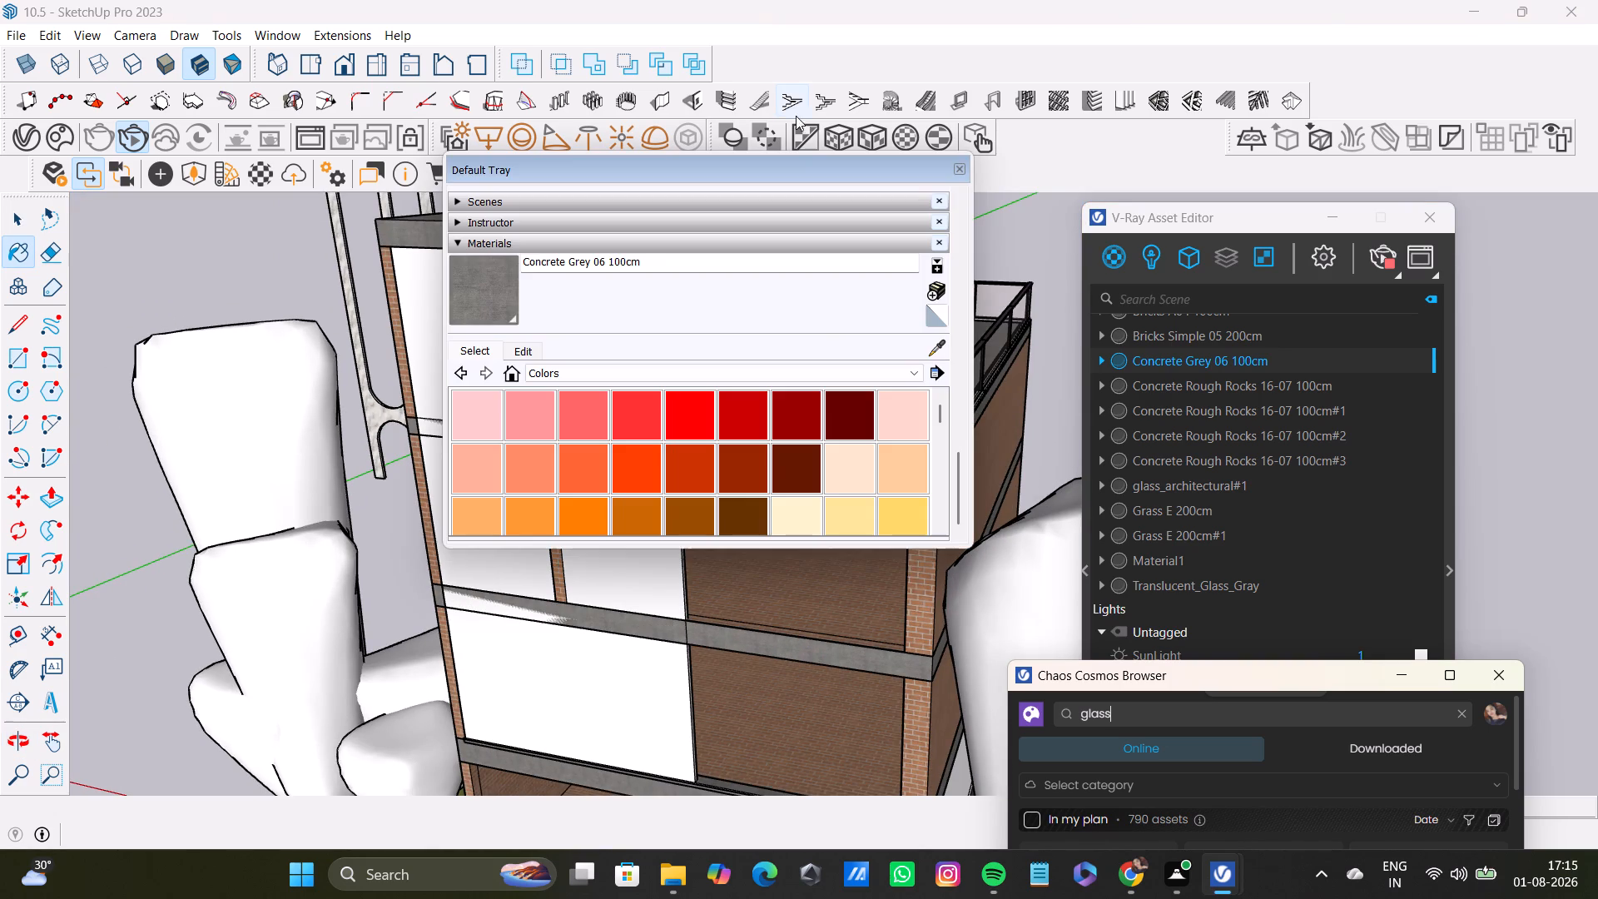
left_click(859, 474)
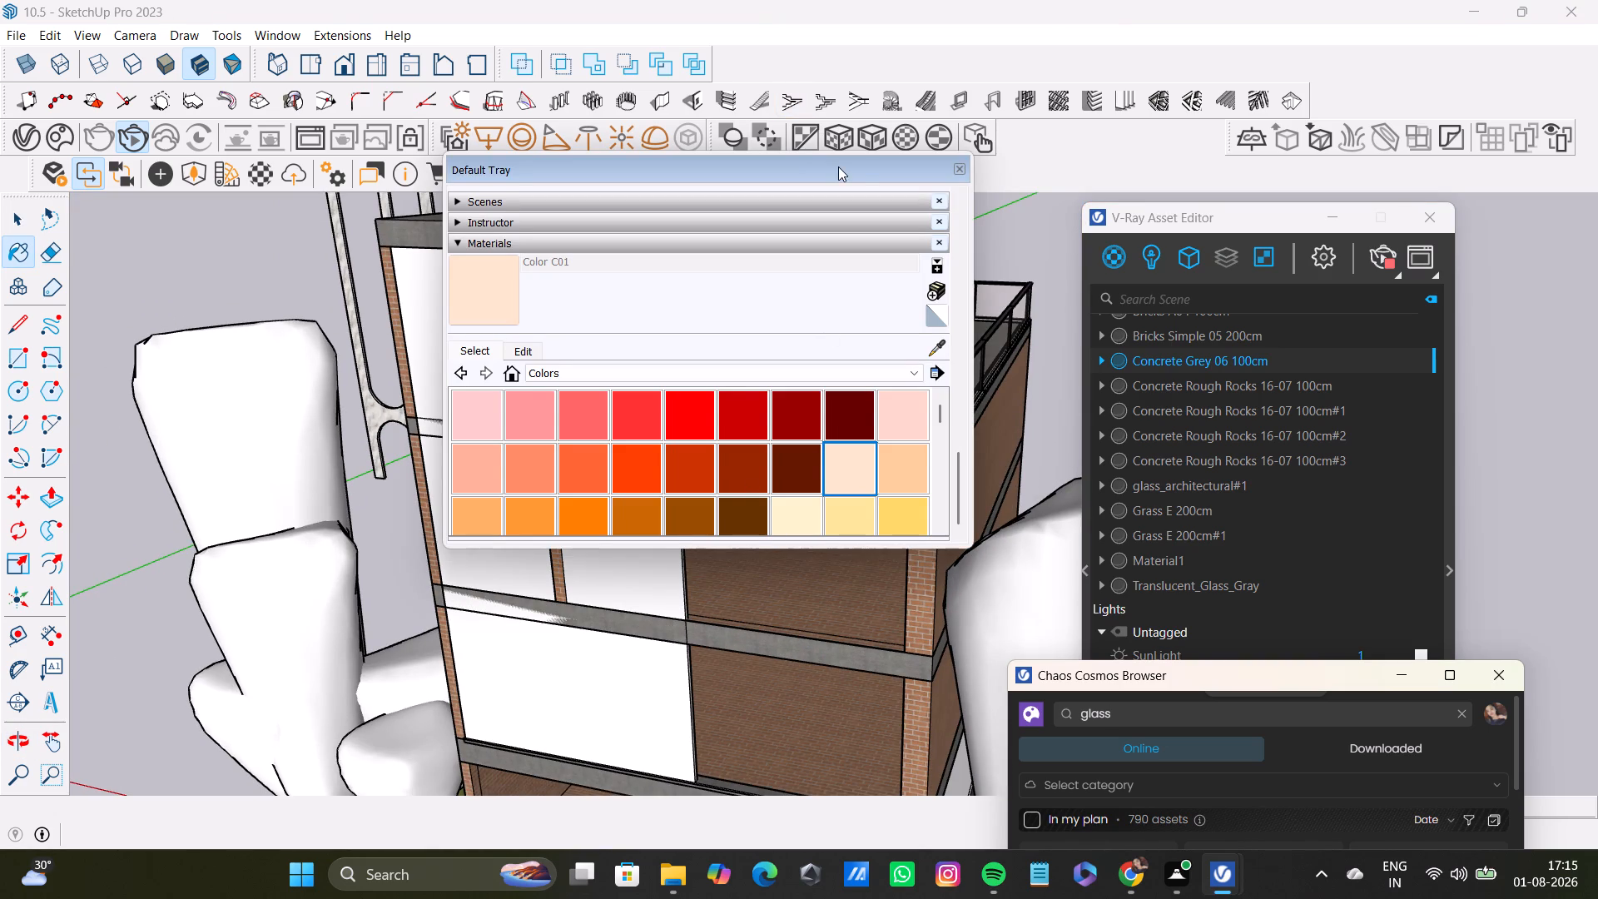
left_click_drag(864, 162, 1292, 331)
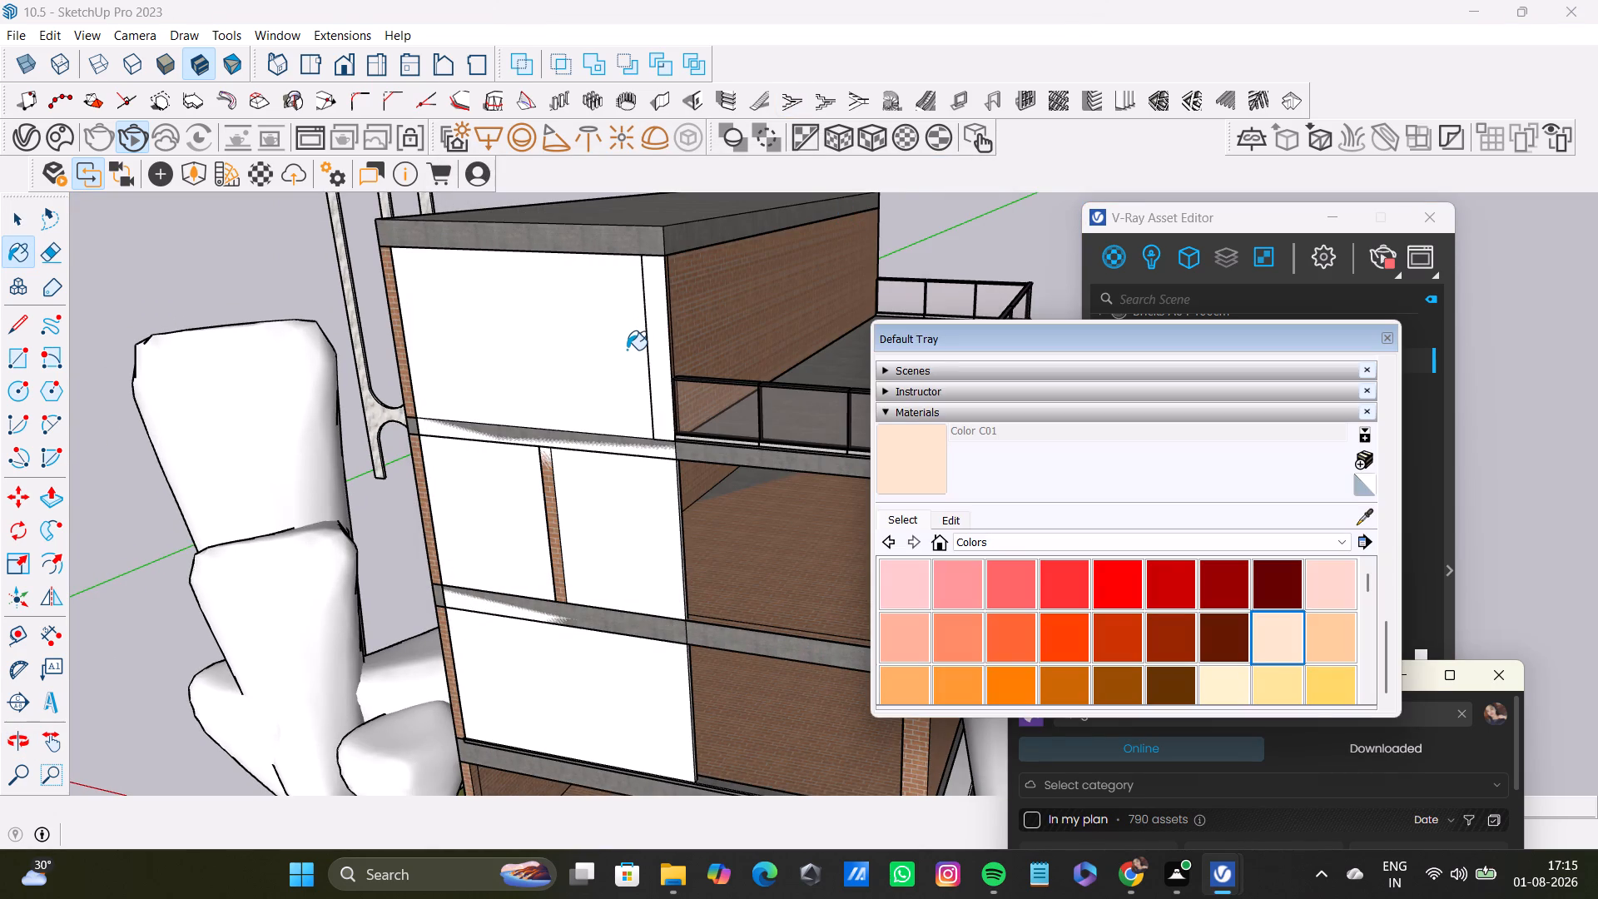
left_click(627, 350)
key("space")
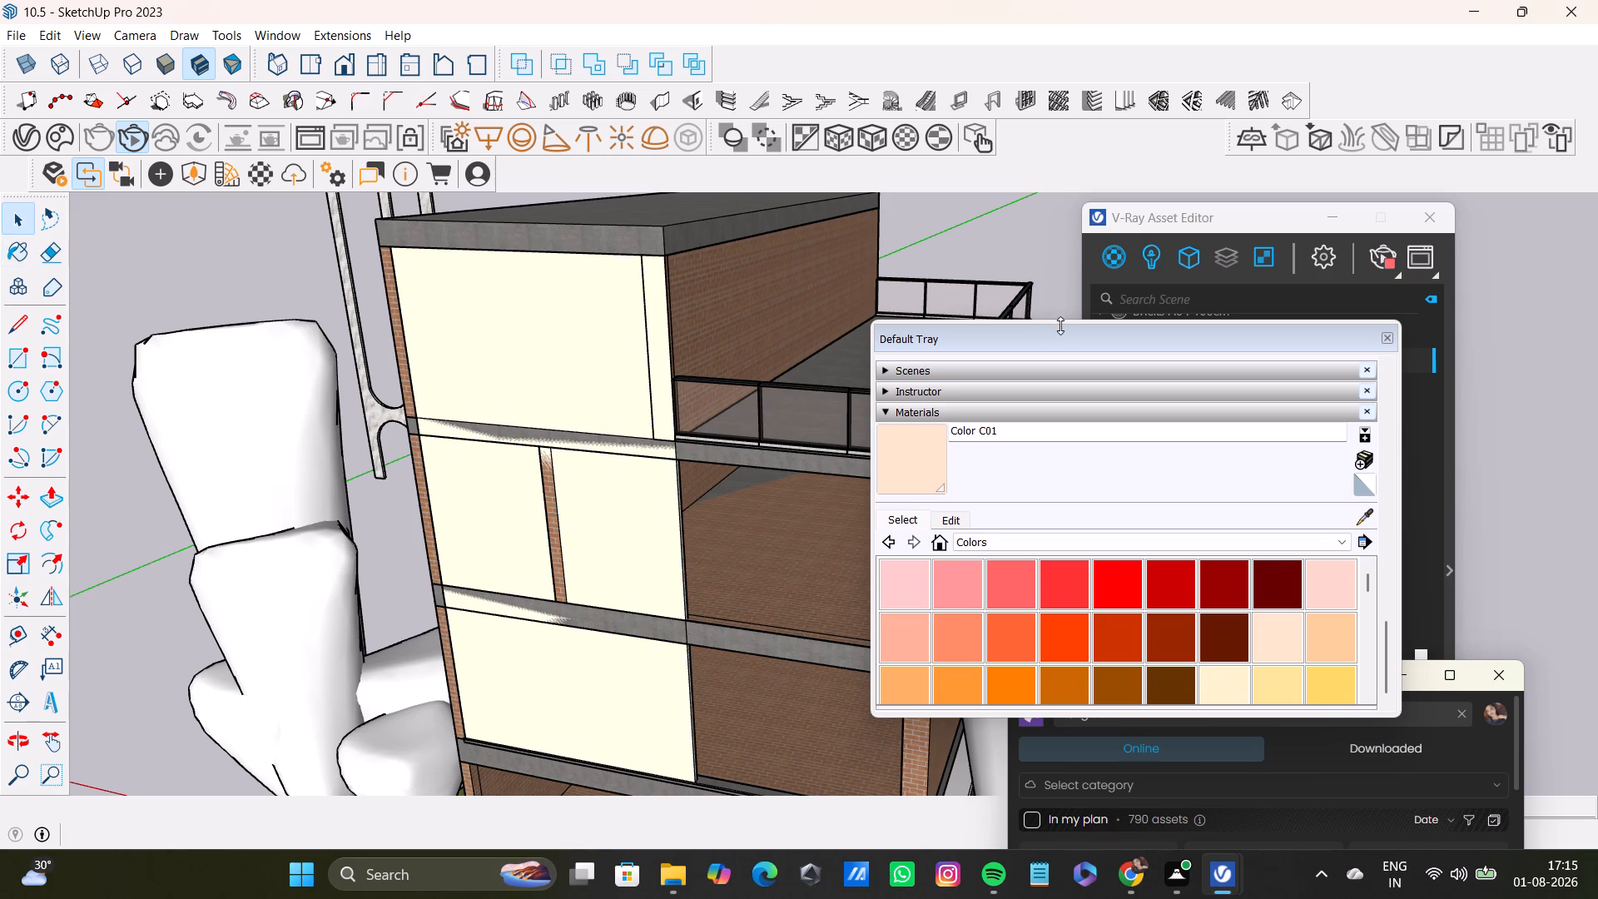
Import the Glass Clear 001 material from the Chaos Cosmos glass results into the scene.
left_click_drag(1062, 333, 1130, 210)
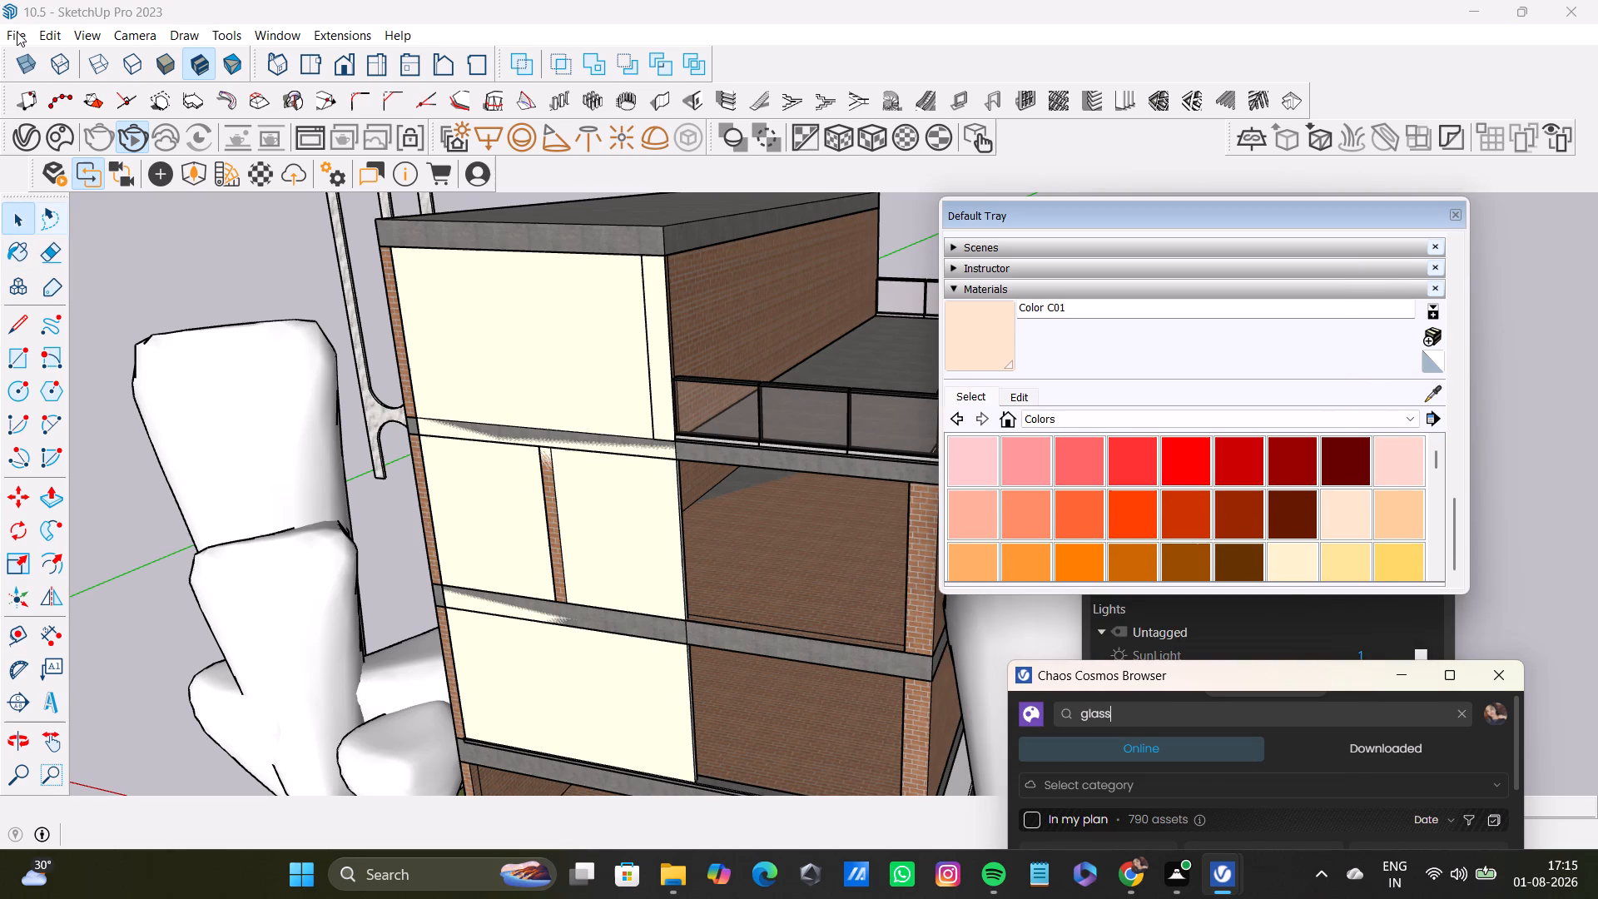
left_click_drag(1169, 673, 644, 143)
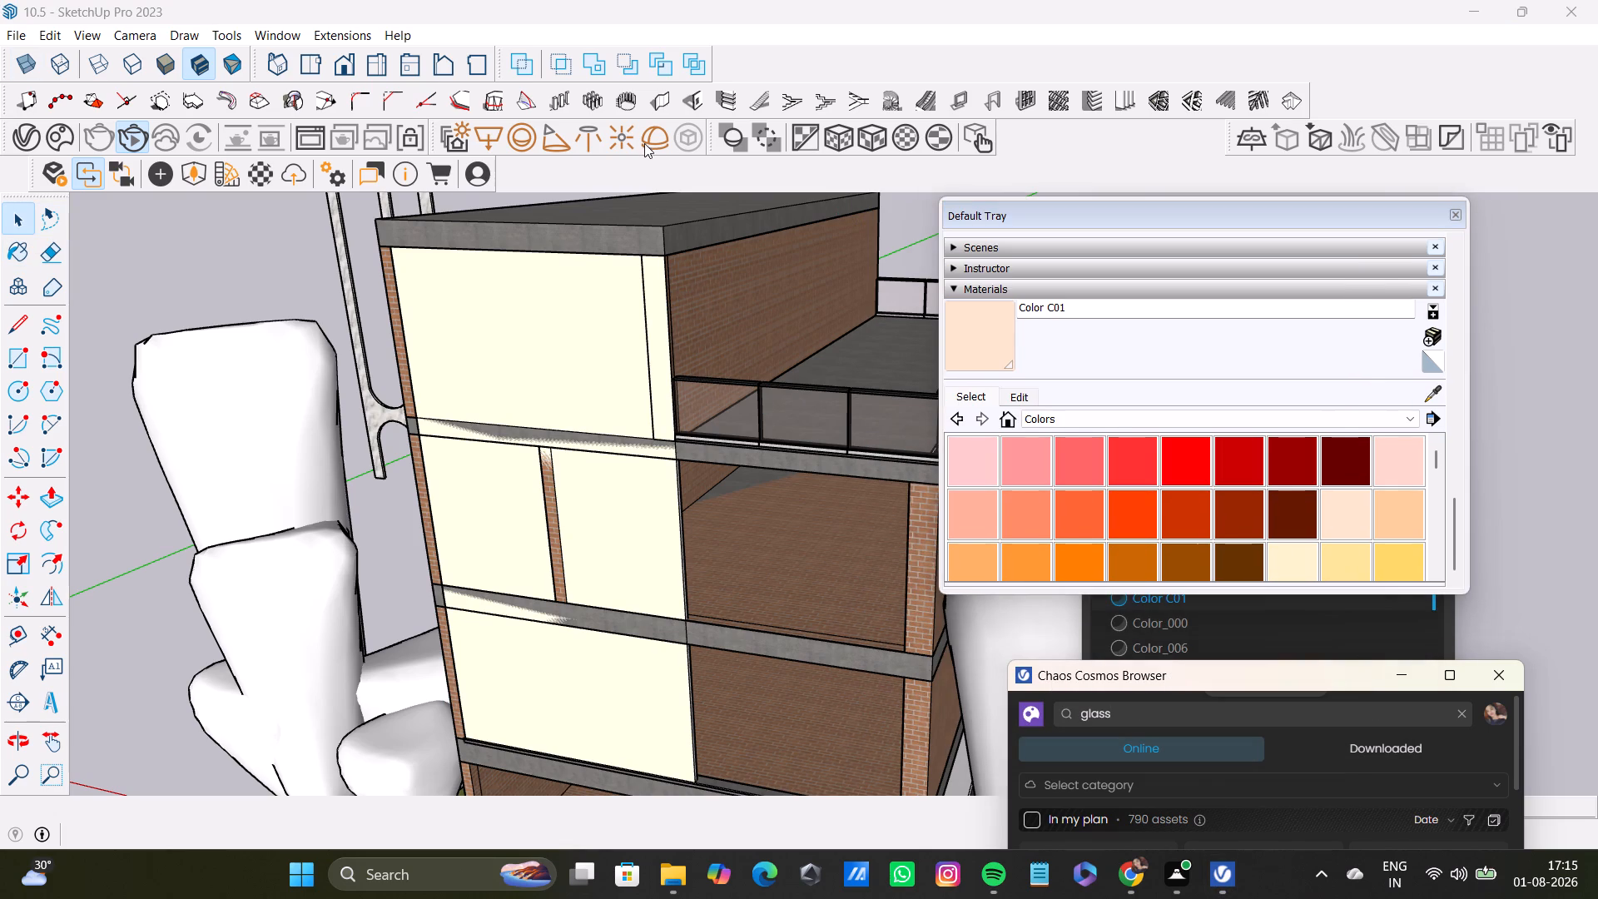
left_click_drag(644, 143, 641, 142)
left_click_drag(1160, 679, 643, 226)
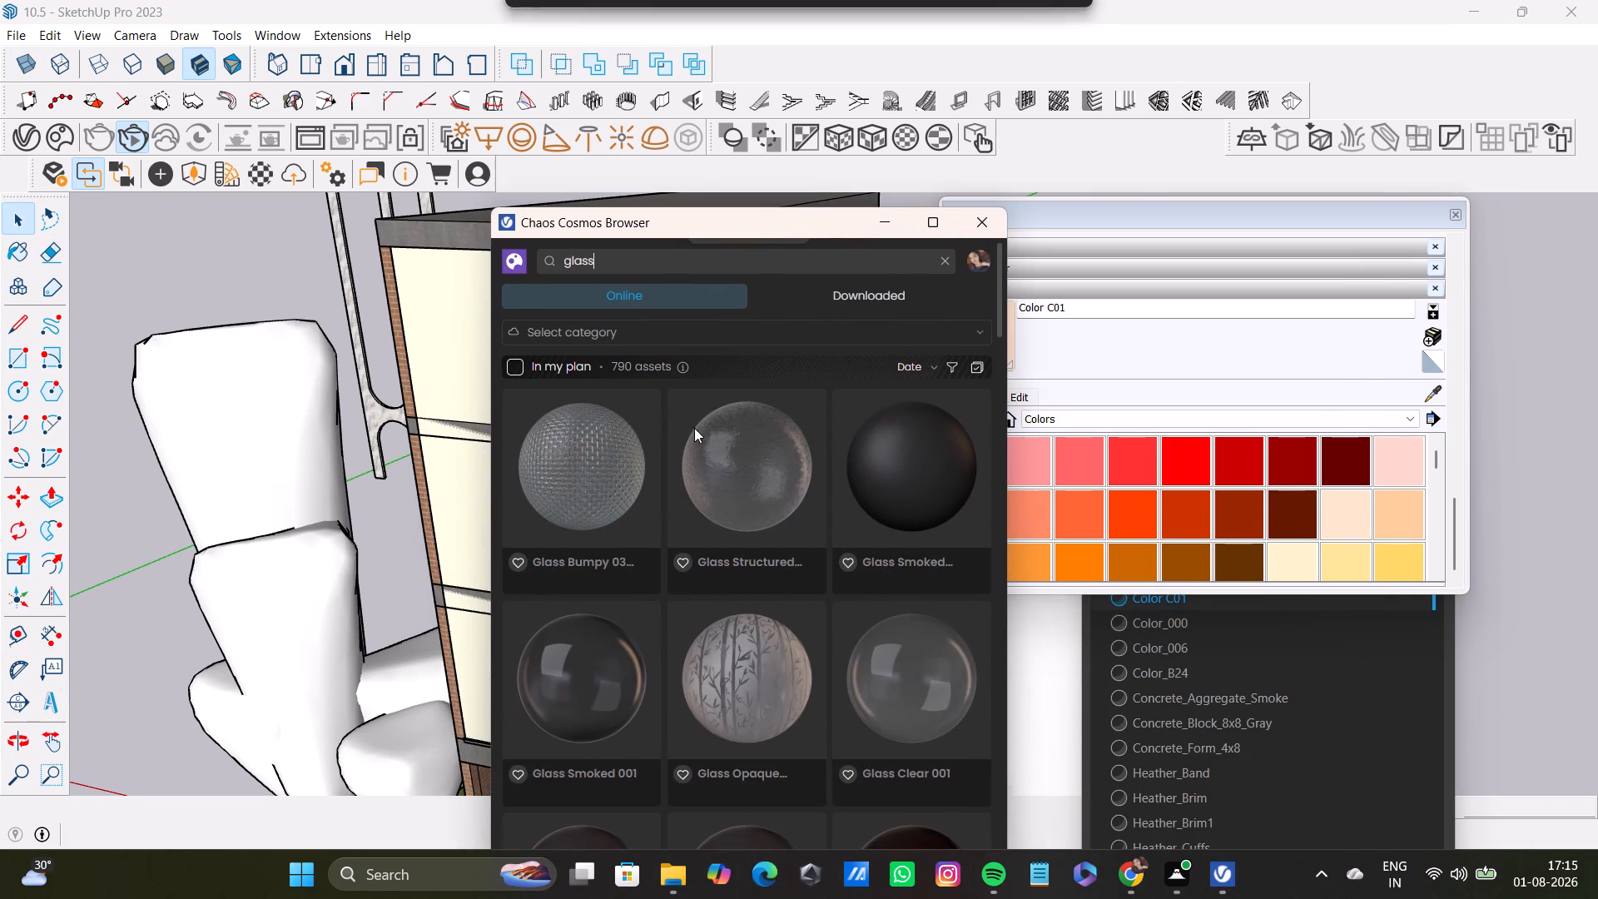
scroll(929, 712, "down", 2)
left_click(929, 471)
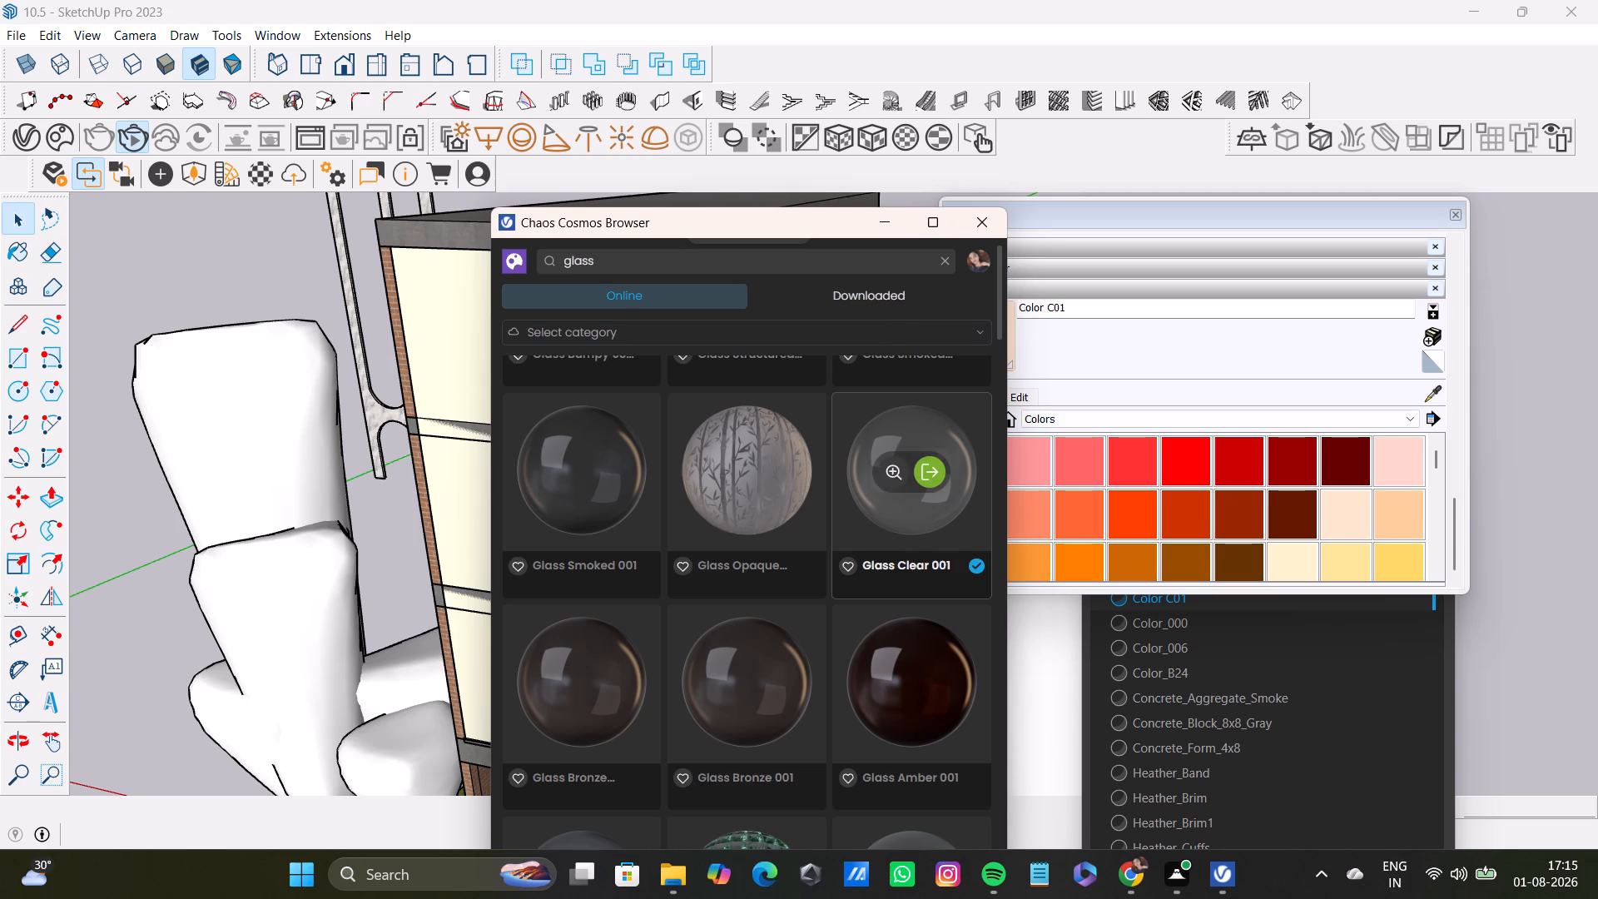
left_click(937, 473)
Close the Default Tray to clear the view of the model and the material list.
left_click_drag(1146, 217, 1062, 0)
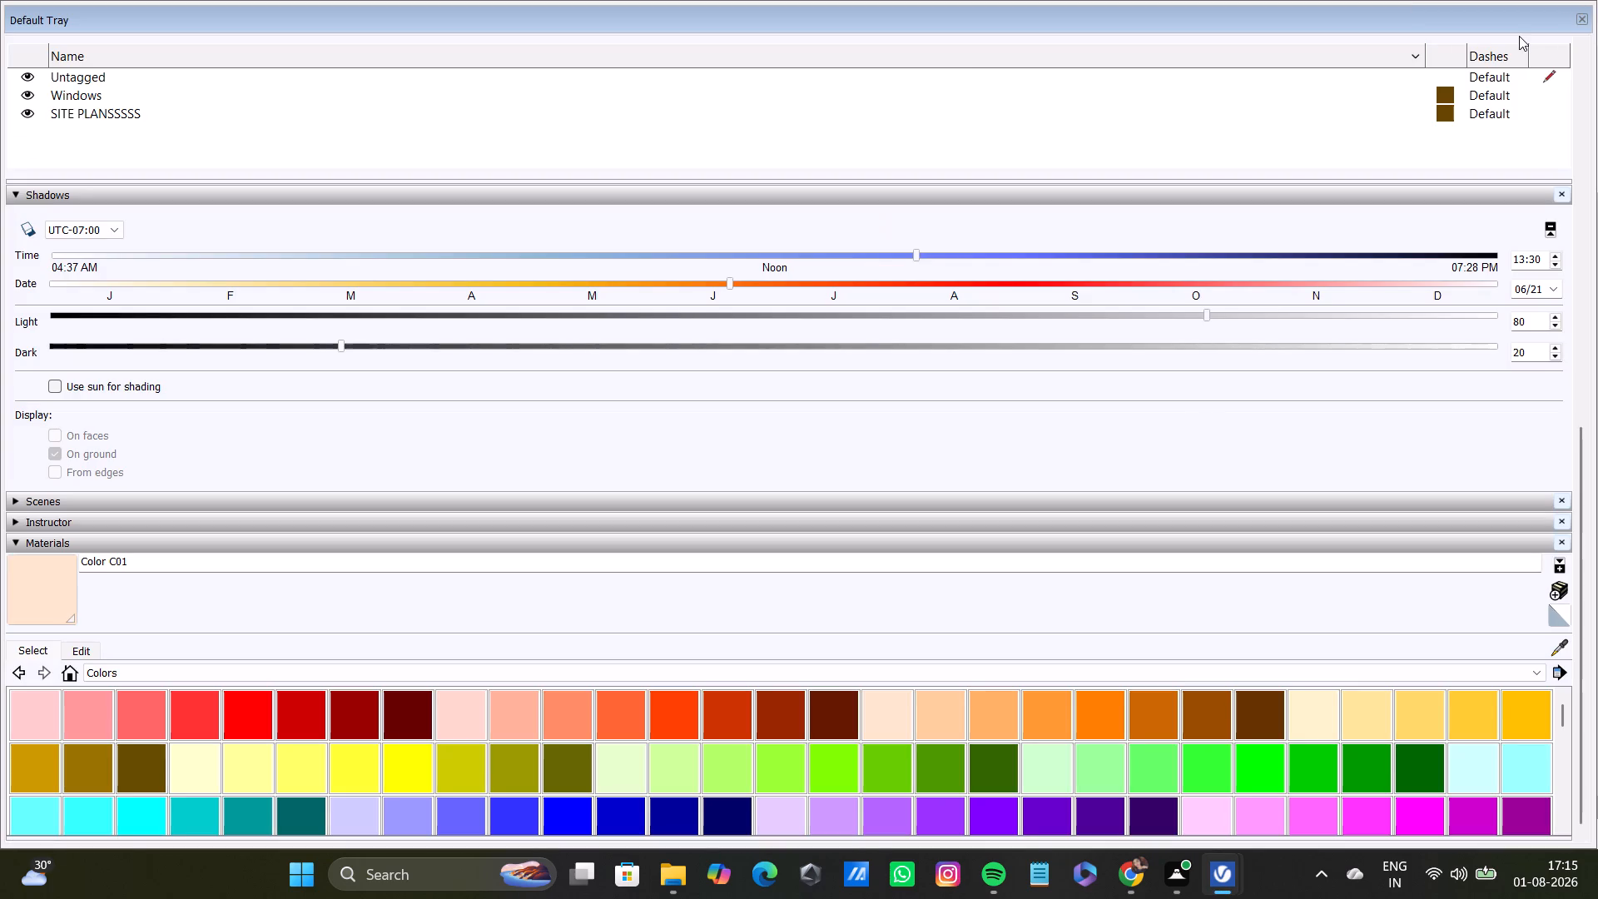
left_click(1581, 22)
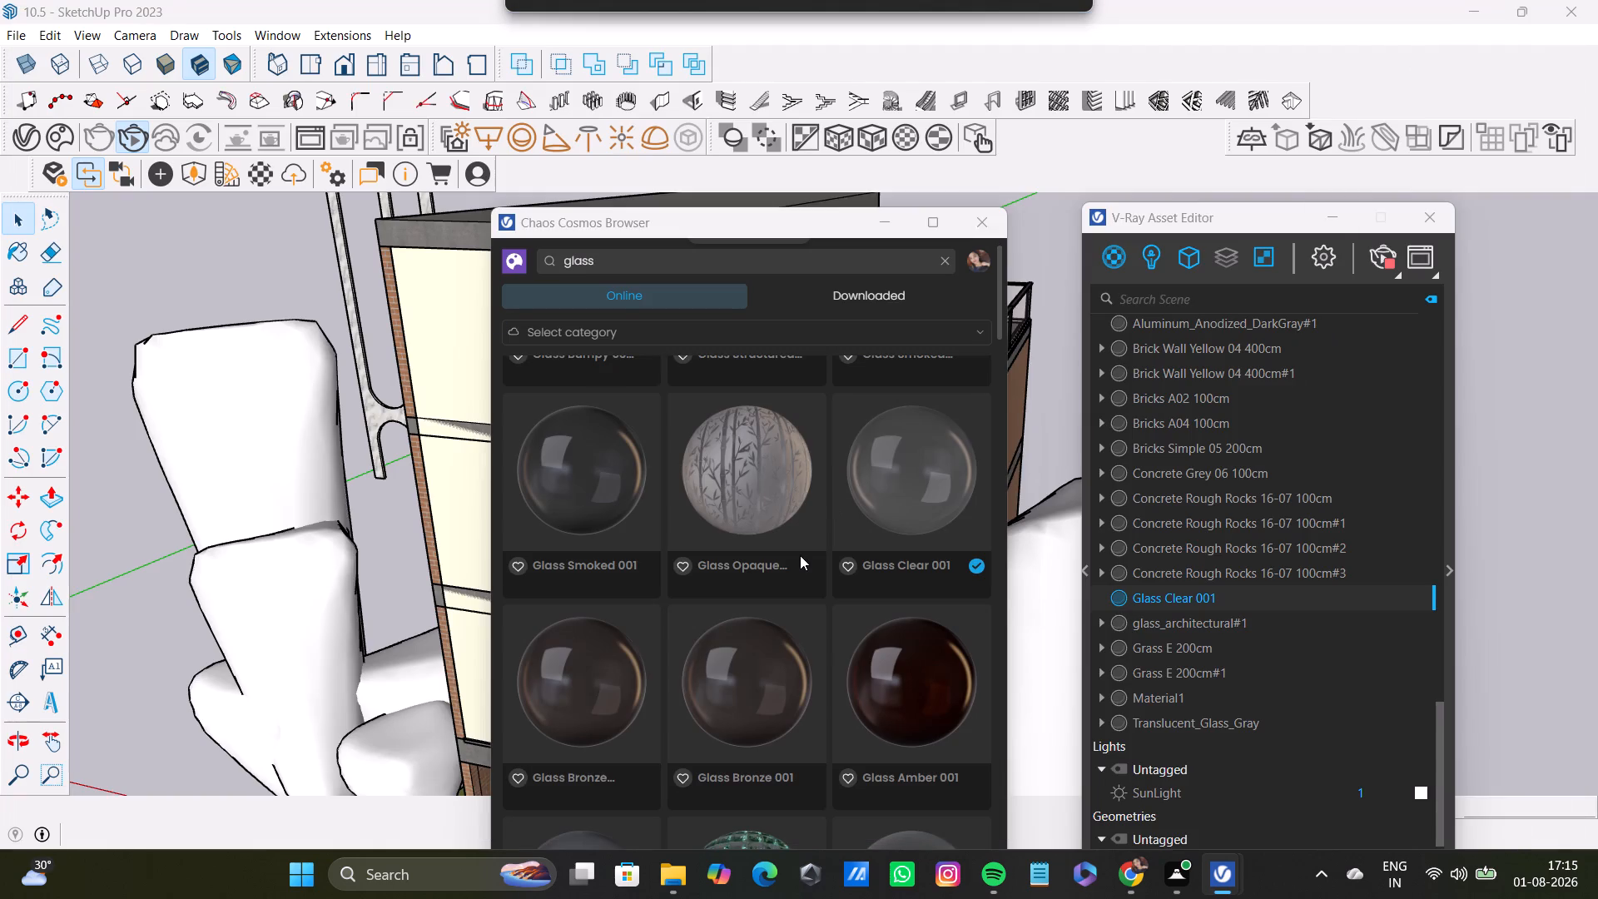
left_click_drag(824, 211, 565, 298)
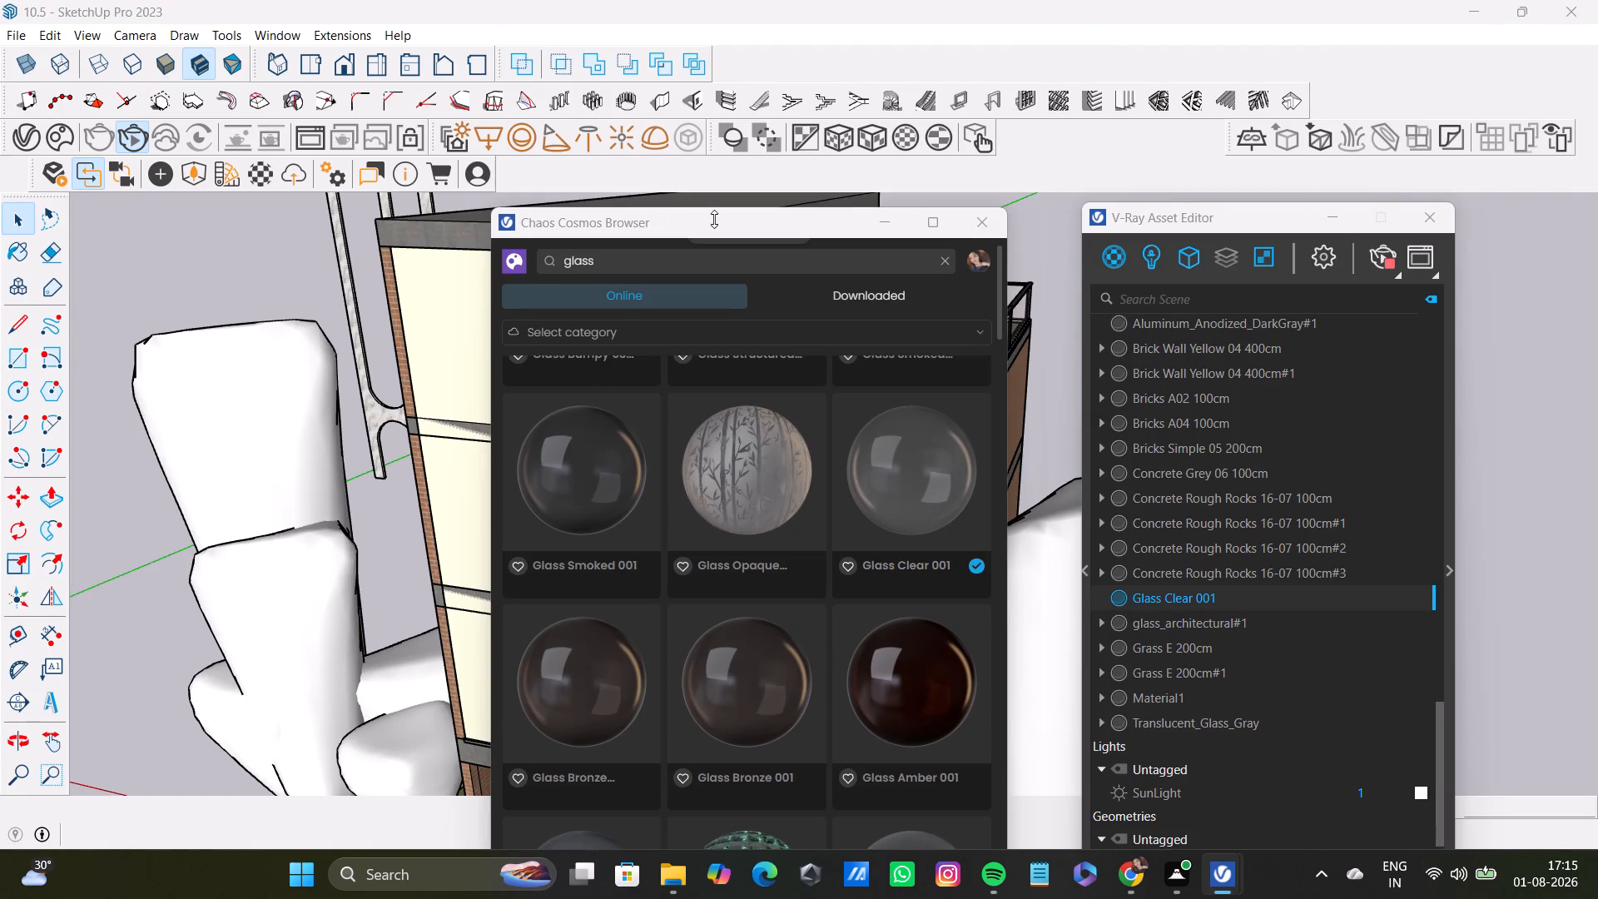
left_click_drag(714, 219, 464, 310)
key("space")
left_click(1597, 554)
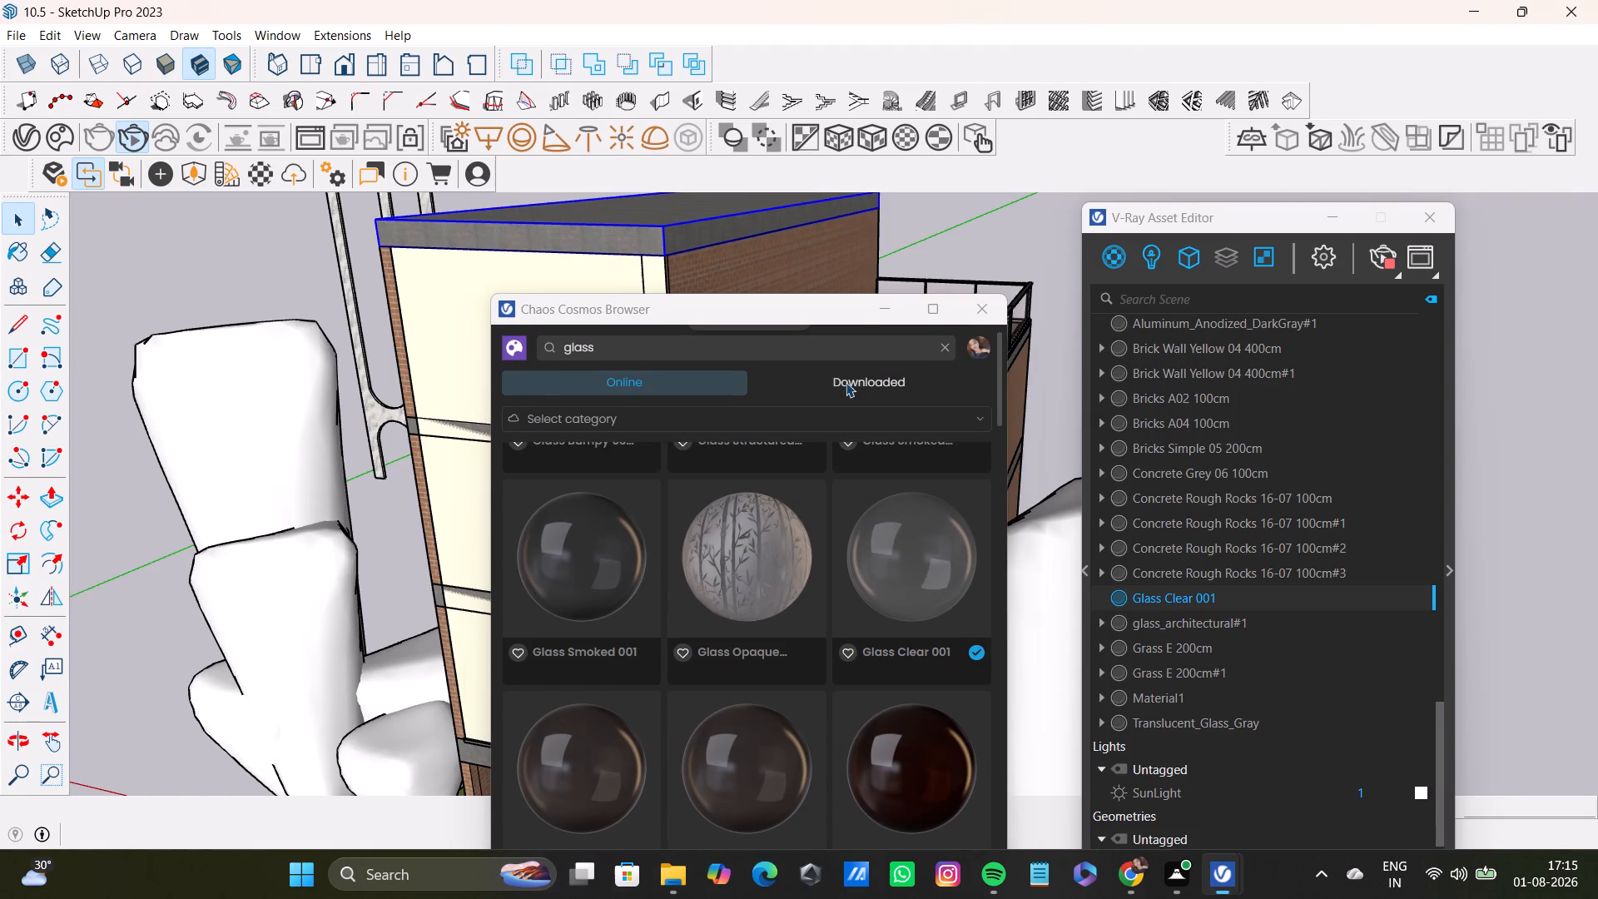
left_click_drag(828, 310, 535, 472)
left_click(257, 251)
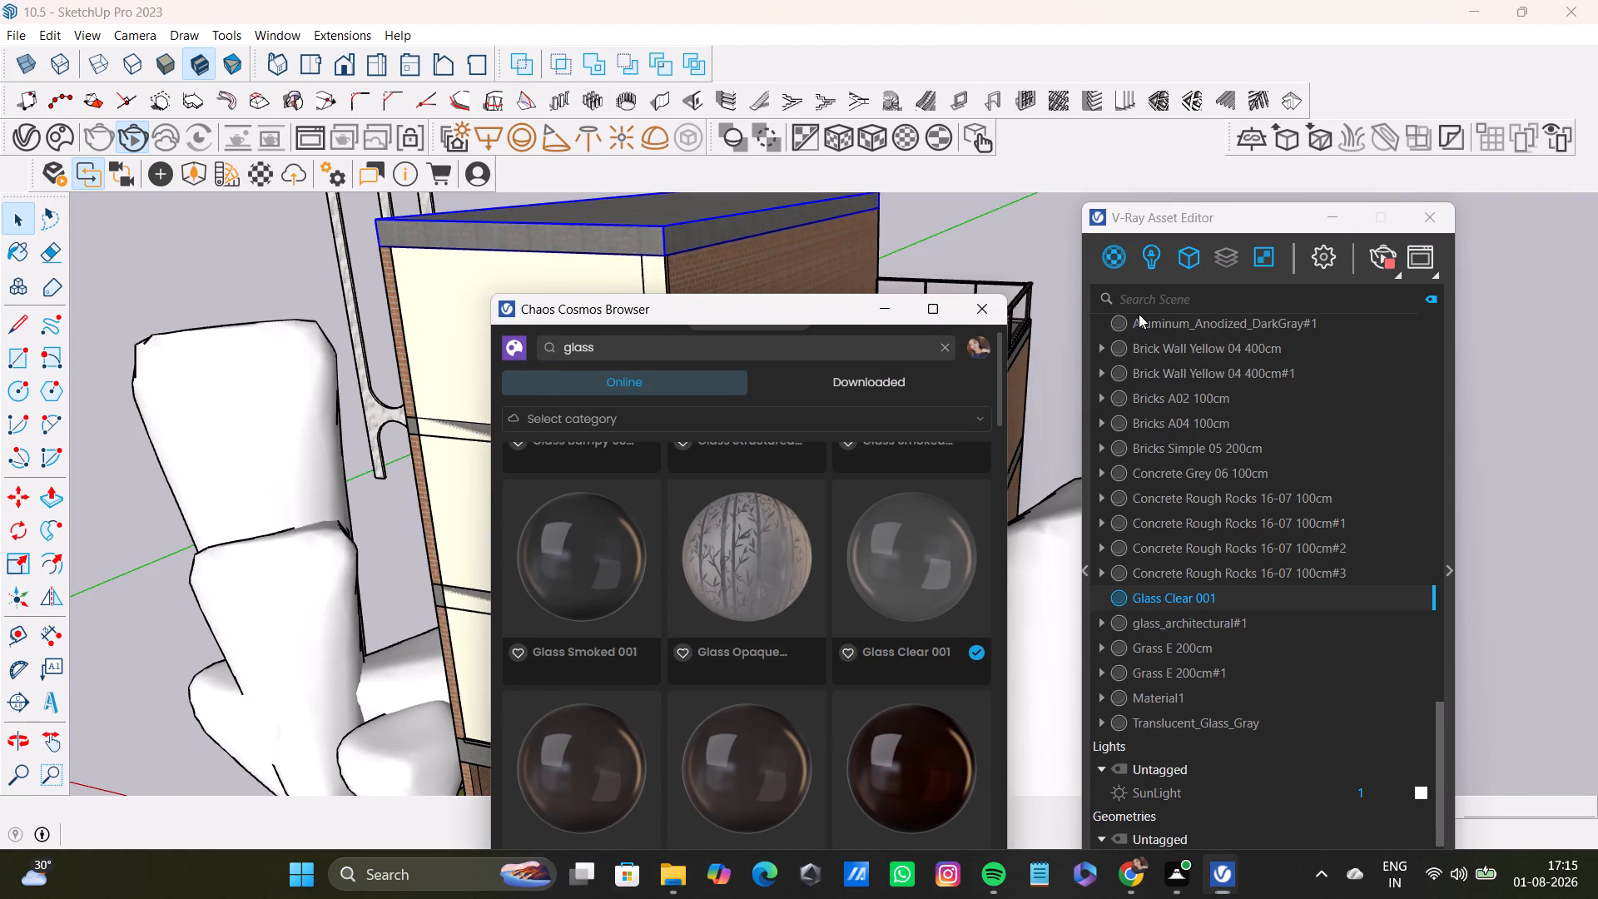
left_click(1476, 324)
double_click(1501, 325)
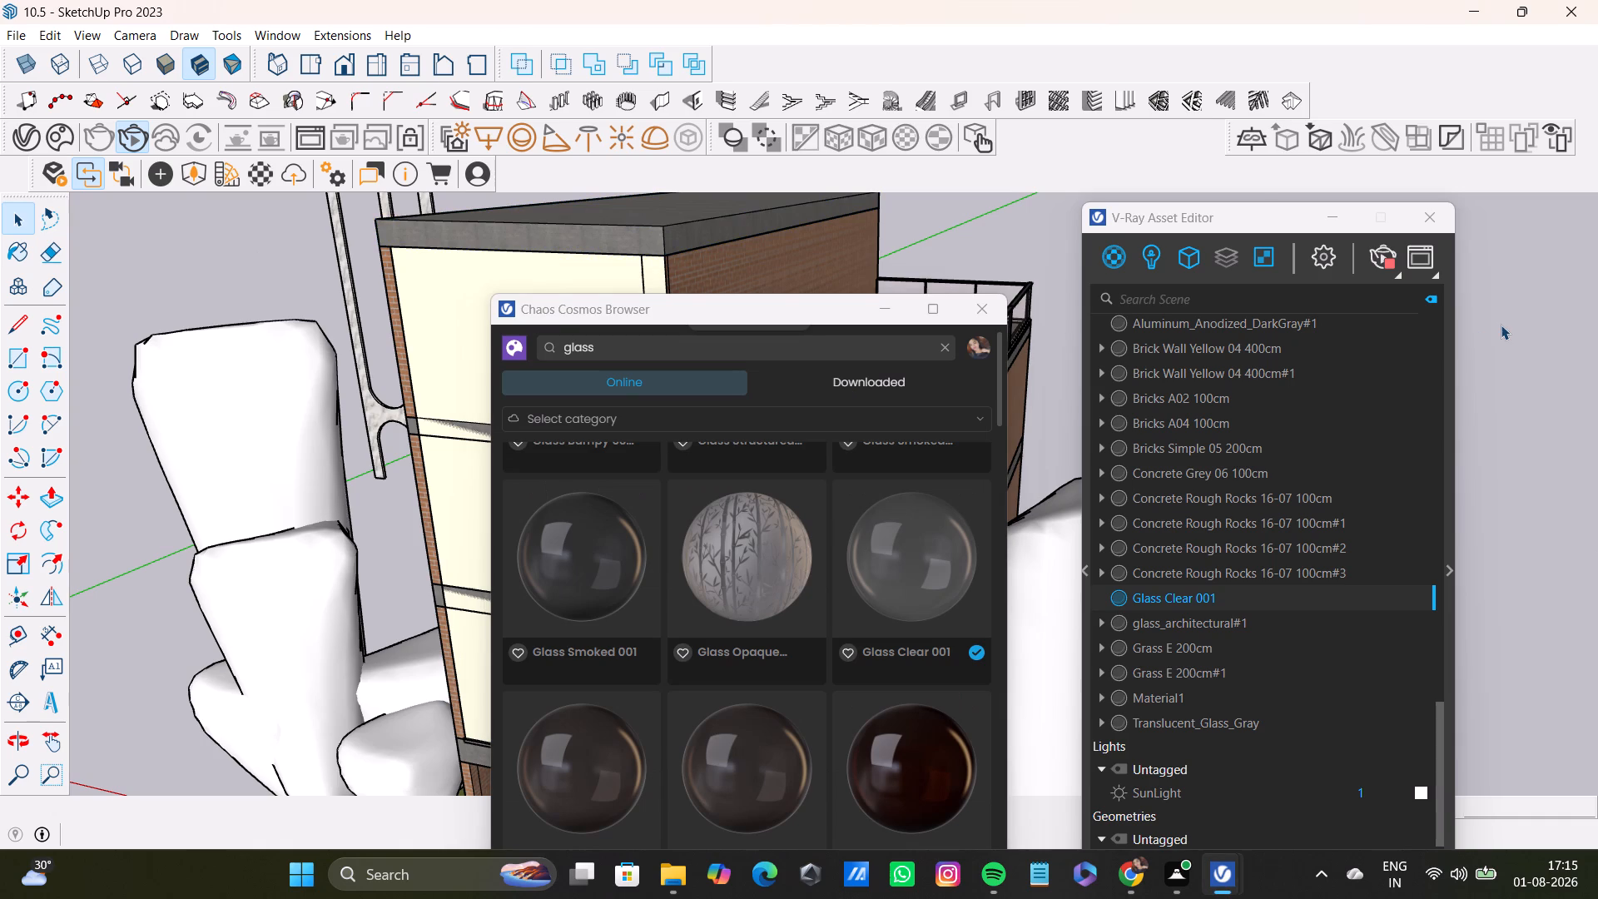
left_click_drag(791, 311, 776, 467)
Browse the glass materials in Chaos Cosmos for other options for the front panel.
scroll(832, 663, "down", 4)
scroll(833, 662, "up", 13)
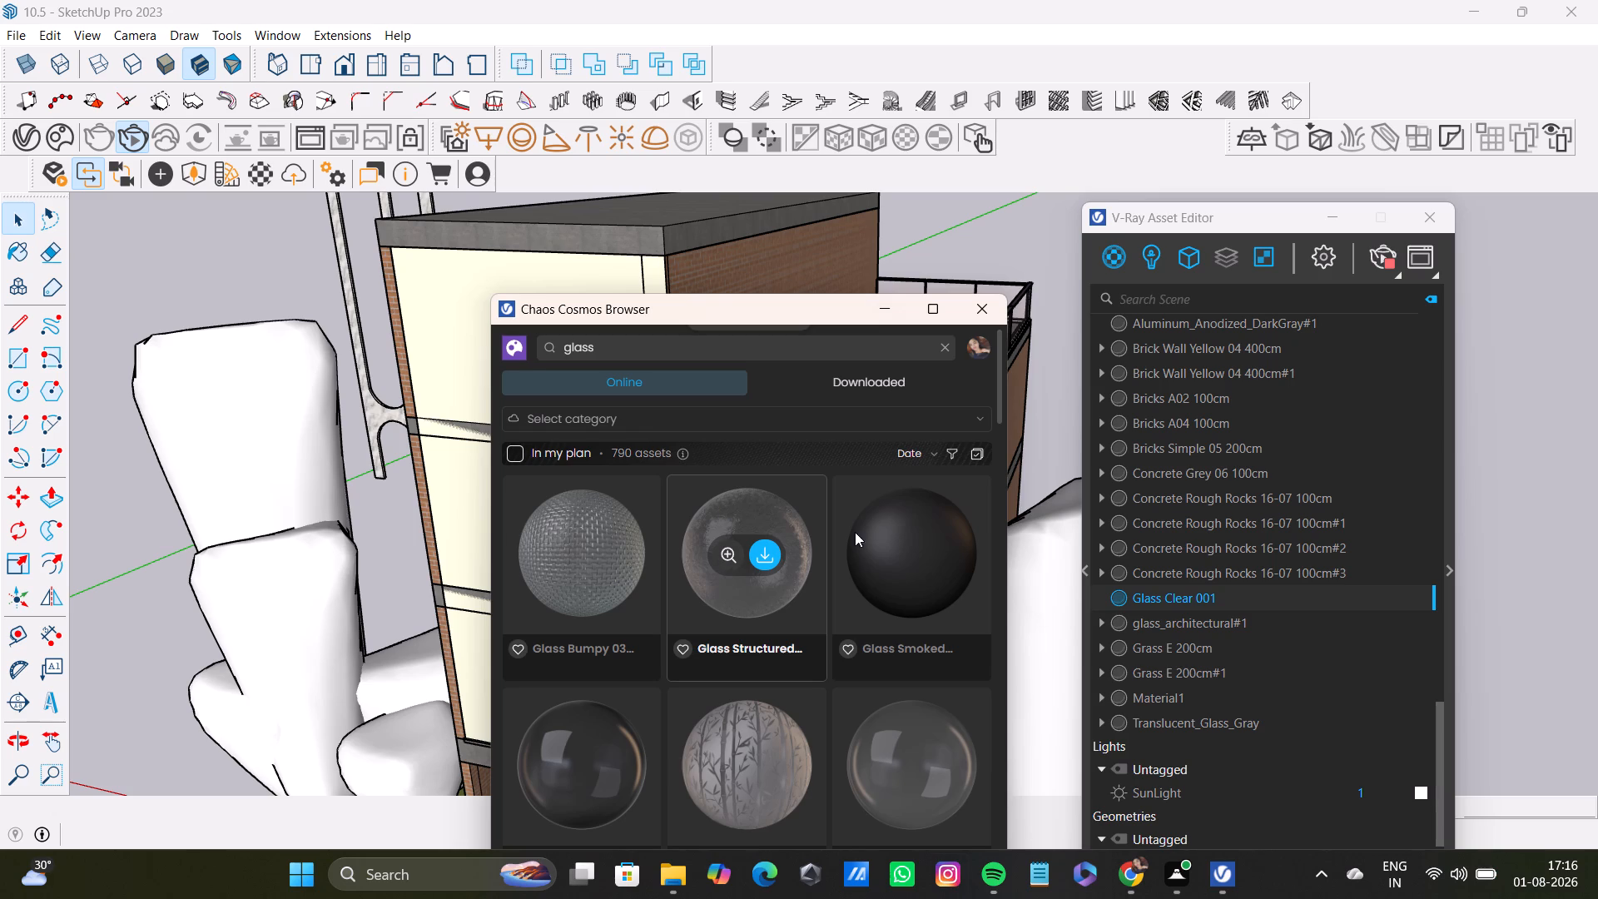
scroll(863, 688, "down", 7)
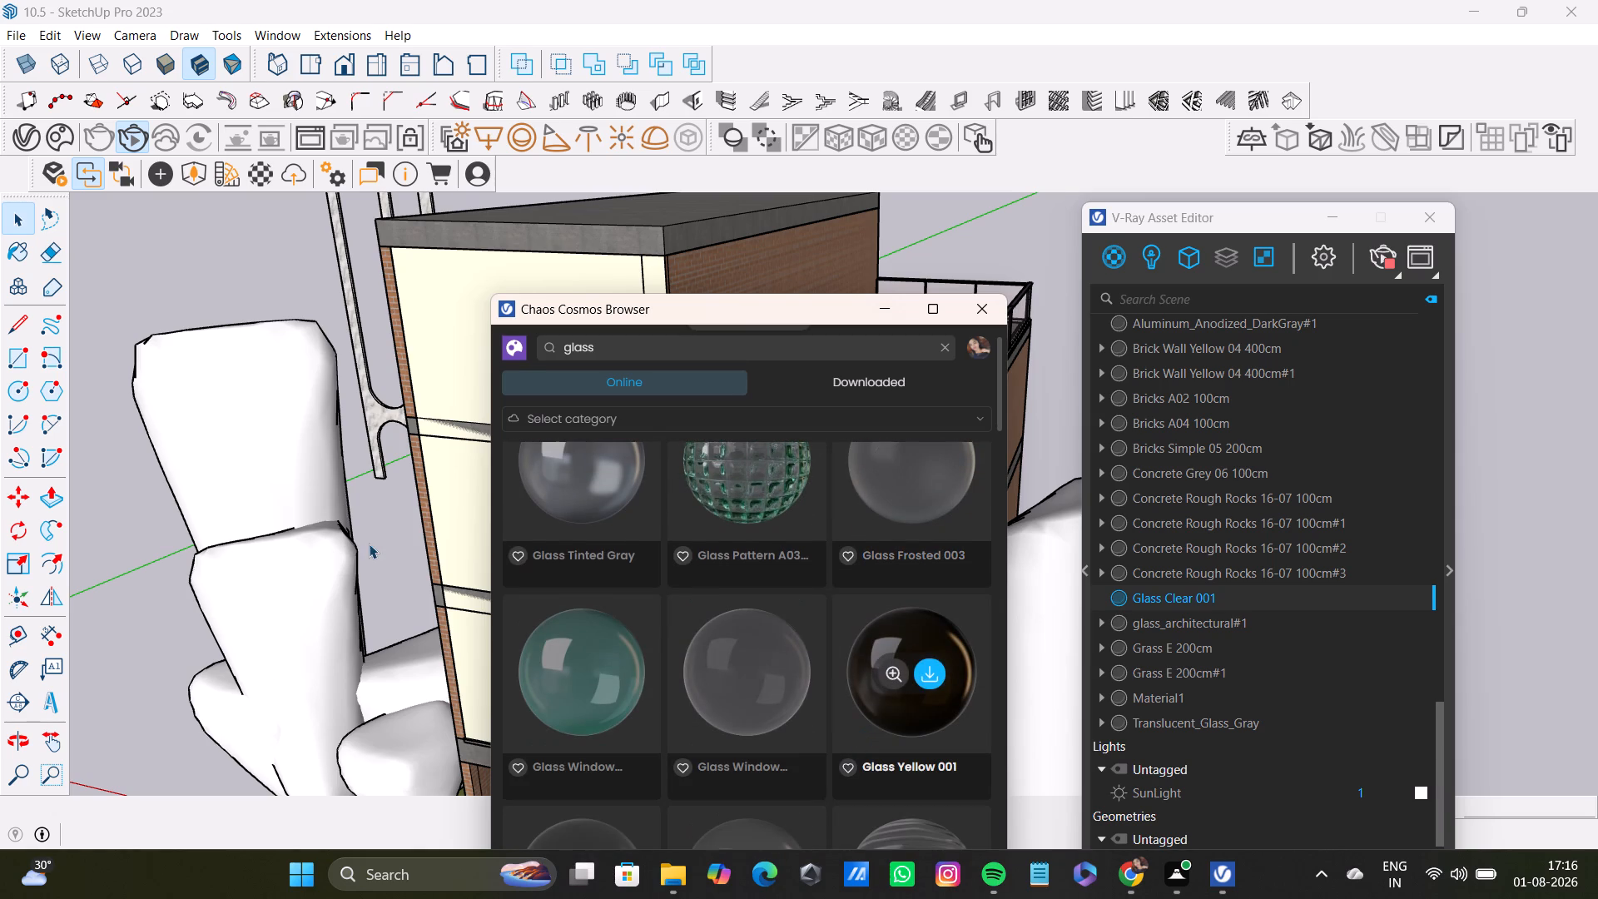
scroll(801, 679, "down", 4)
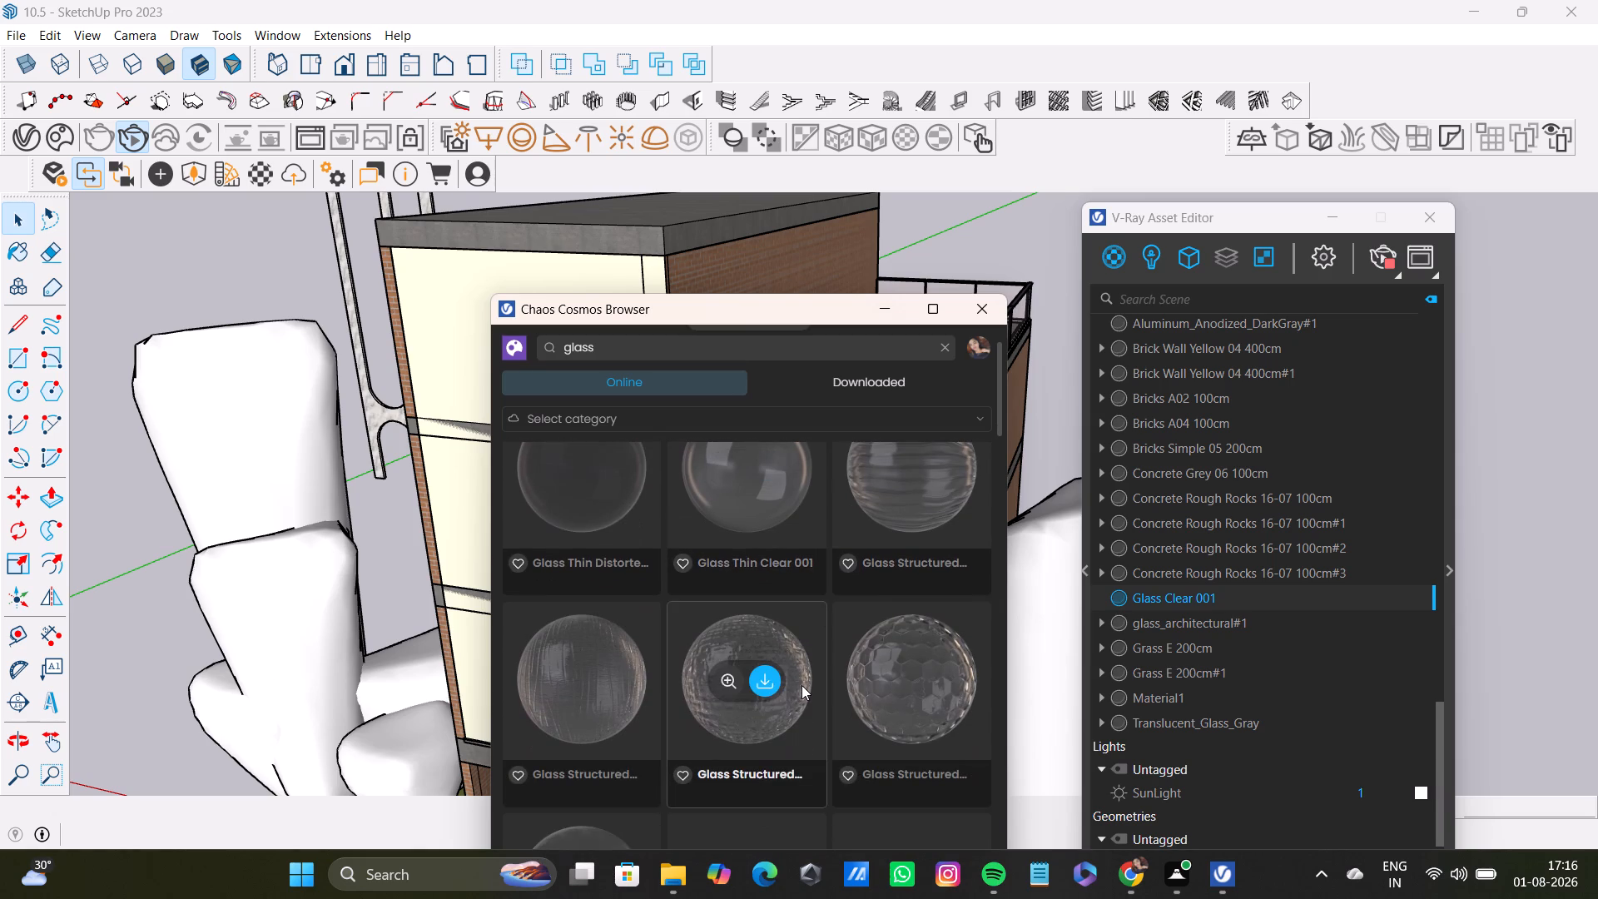
scroll(833, 759, "down", 5)
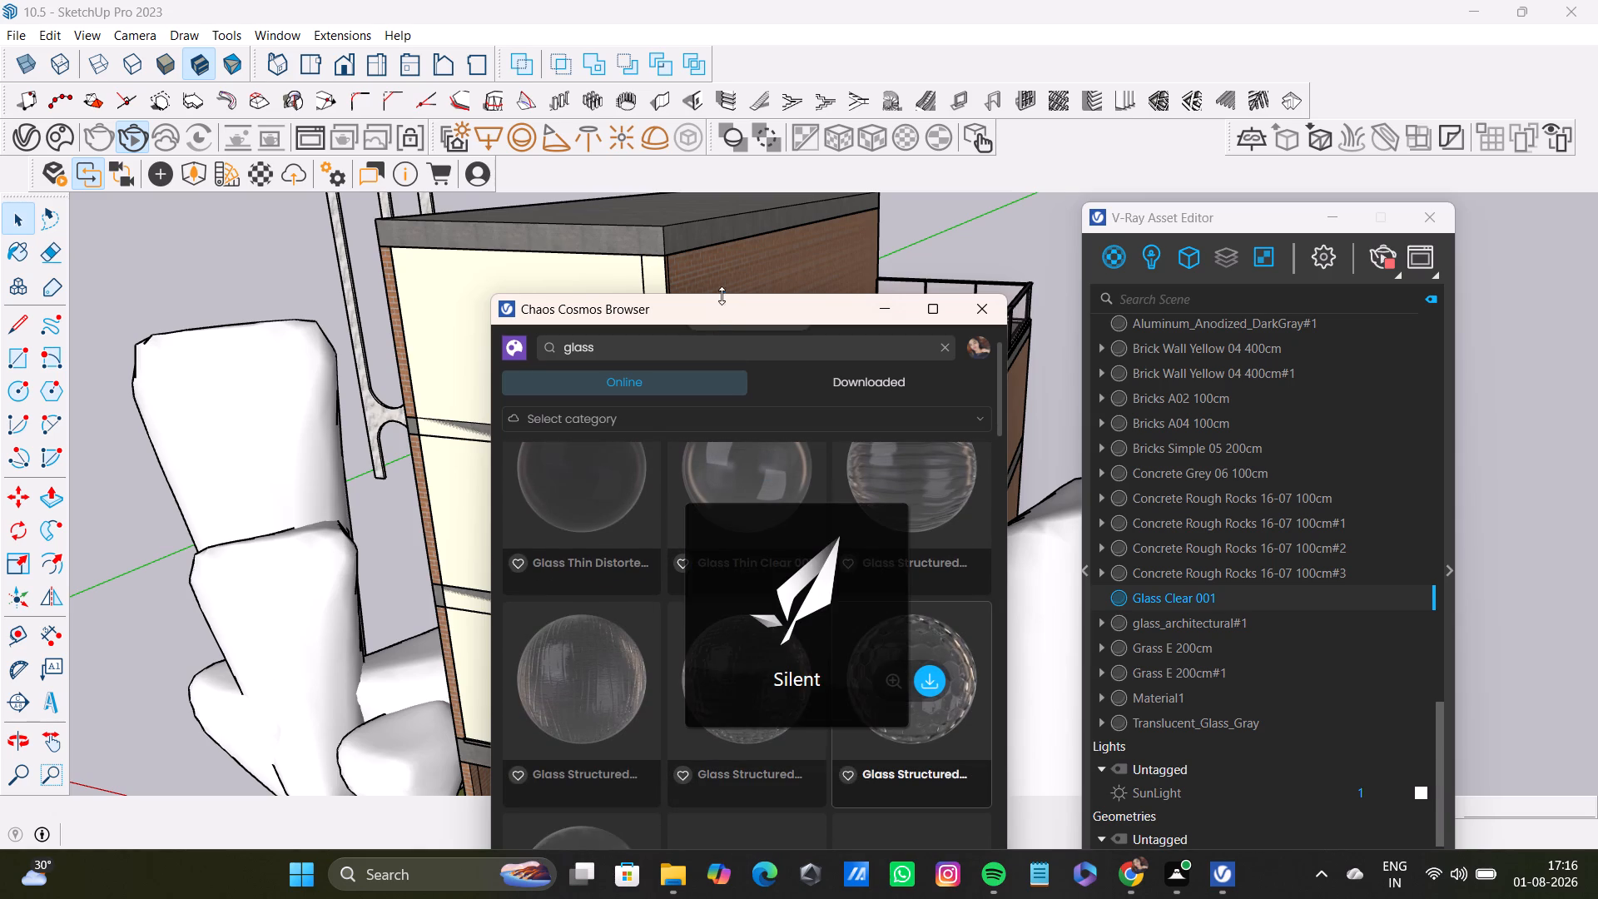
Select the front panel across the upper three floors and apply the Glass Clear 001 material to it.
left_click_drag(748, 315, 176, 585)
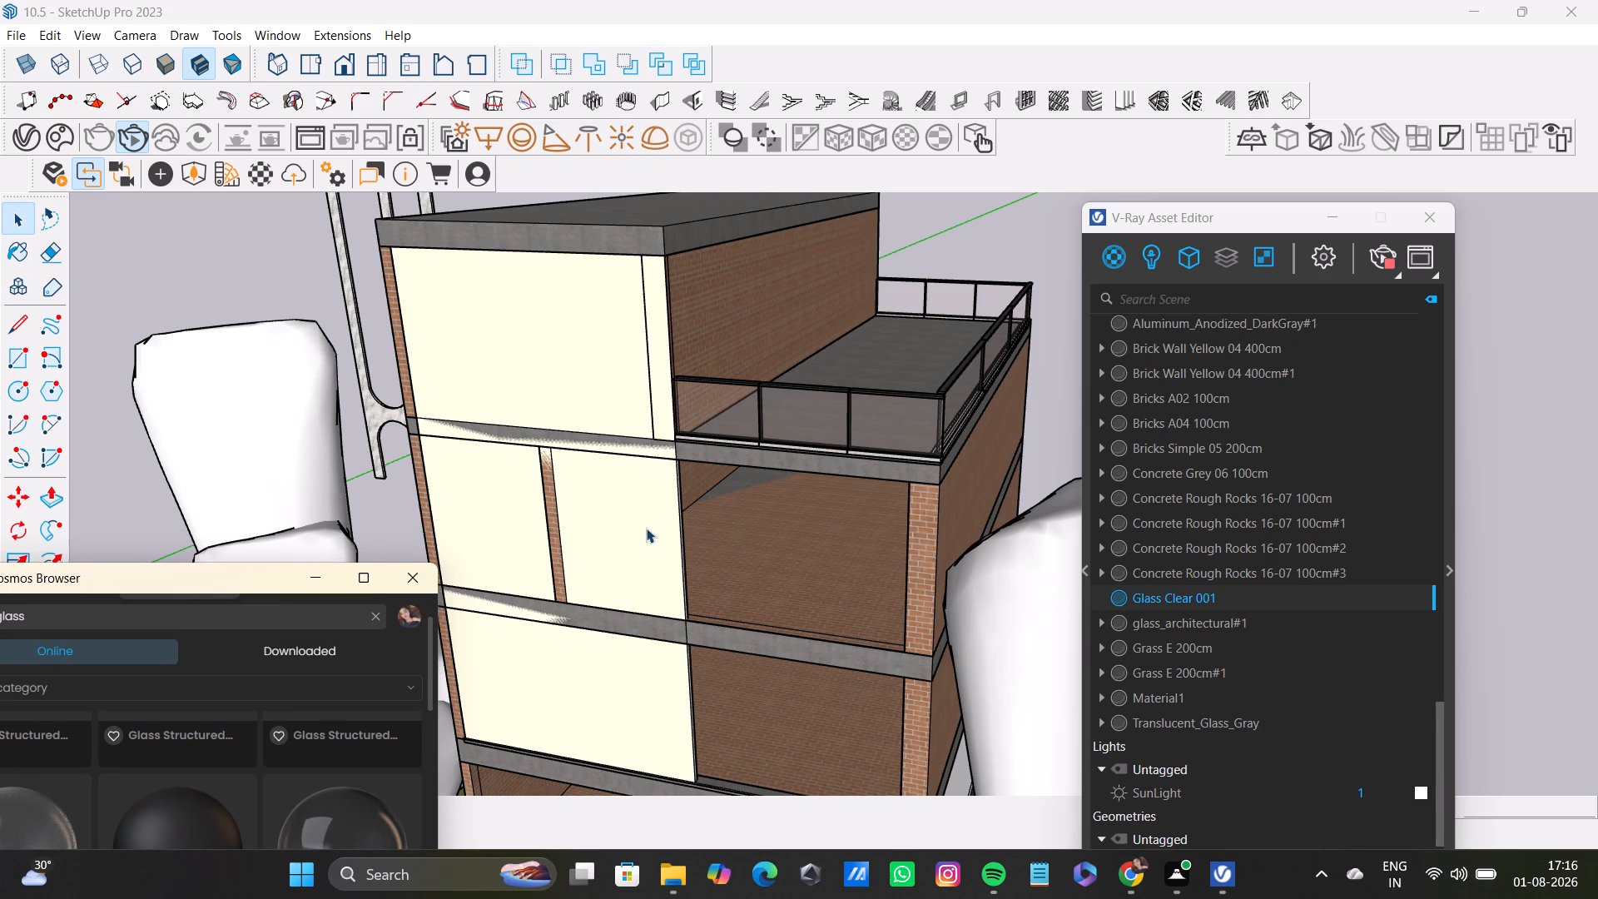
double_click(674, 539)
triple_click(667, 540)
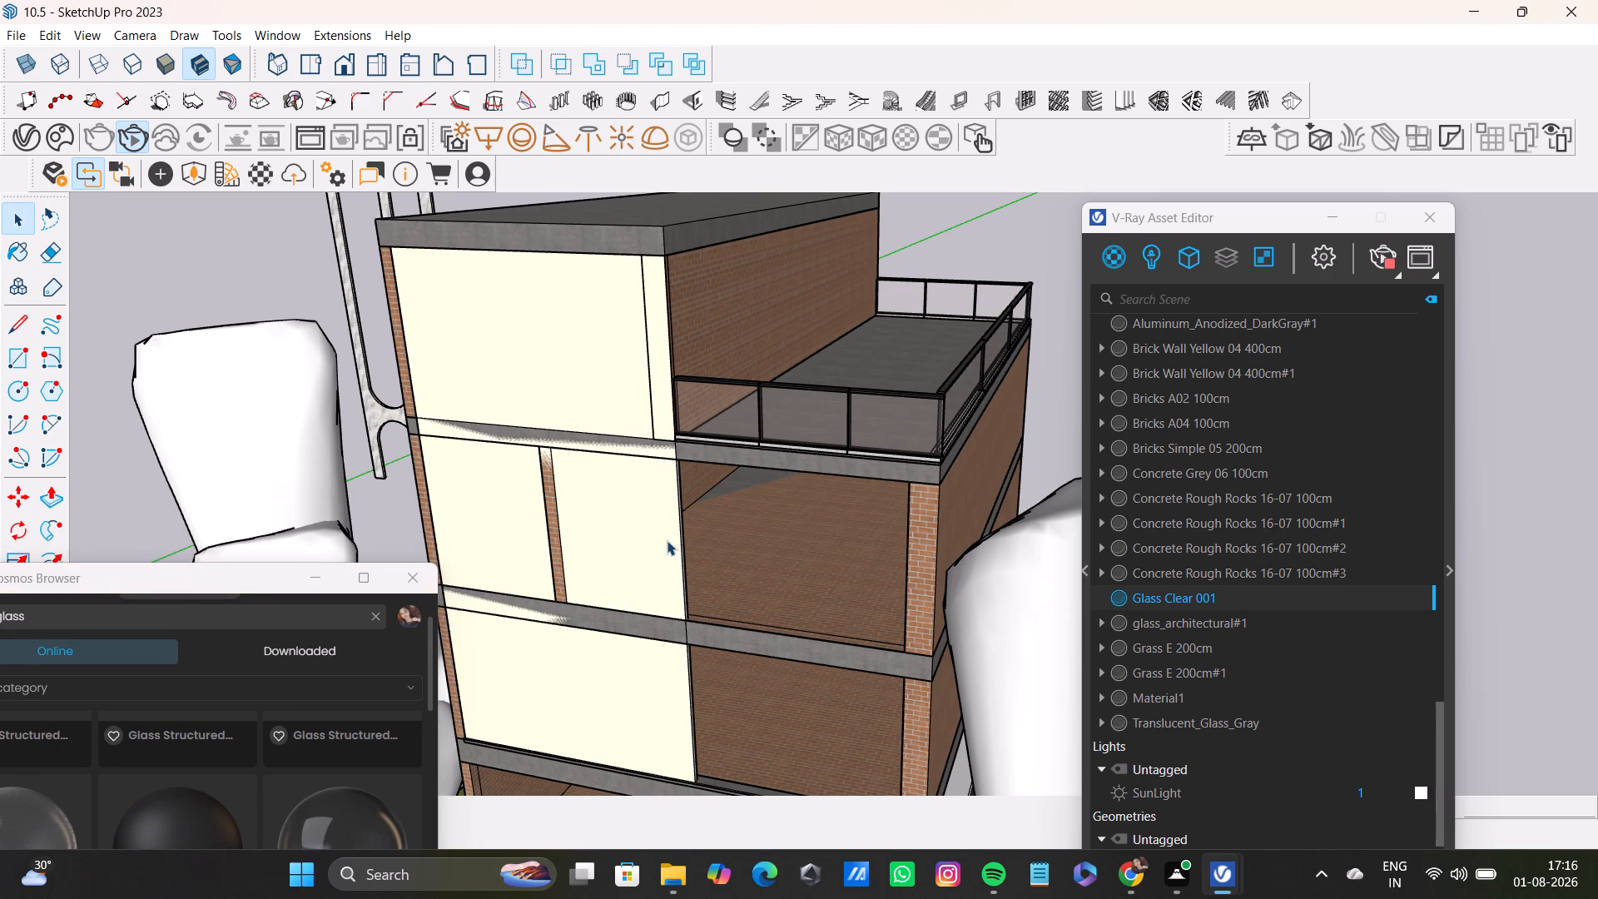
scroll(717, 662, "down", 1)
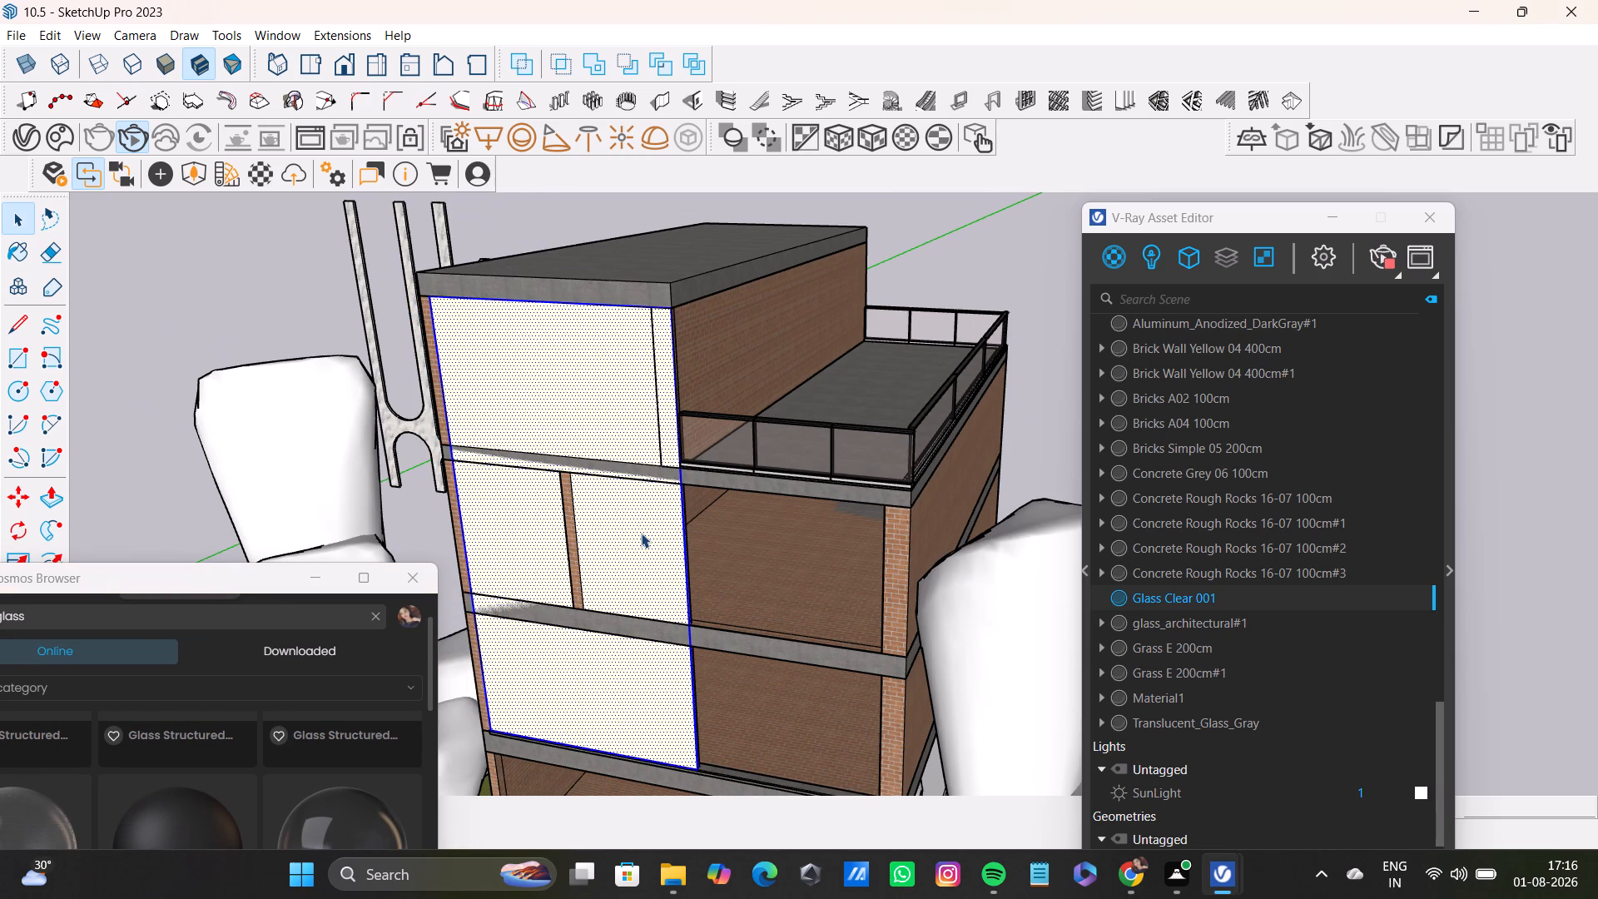
right_click(1263, 602)
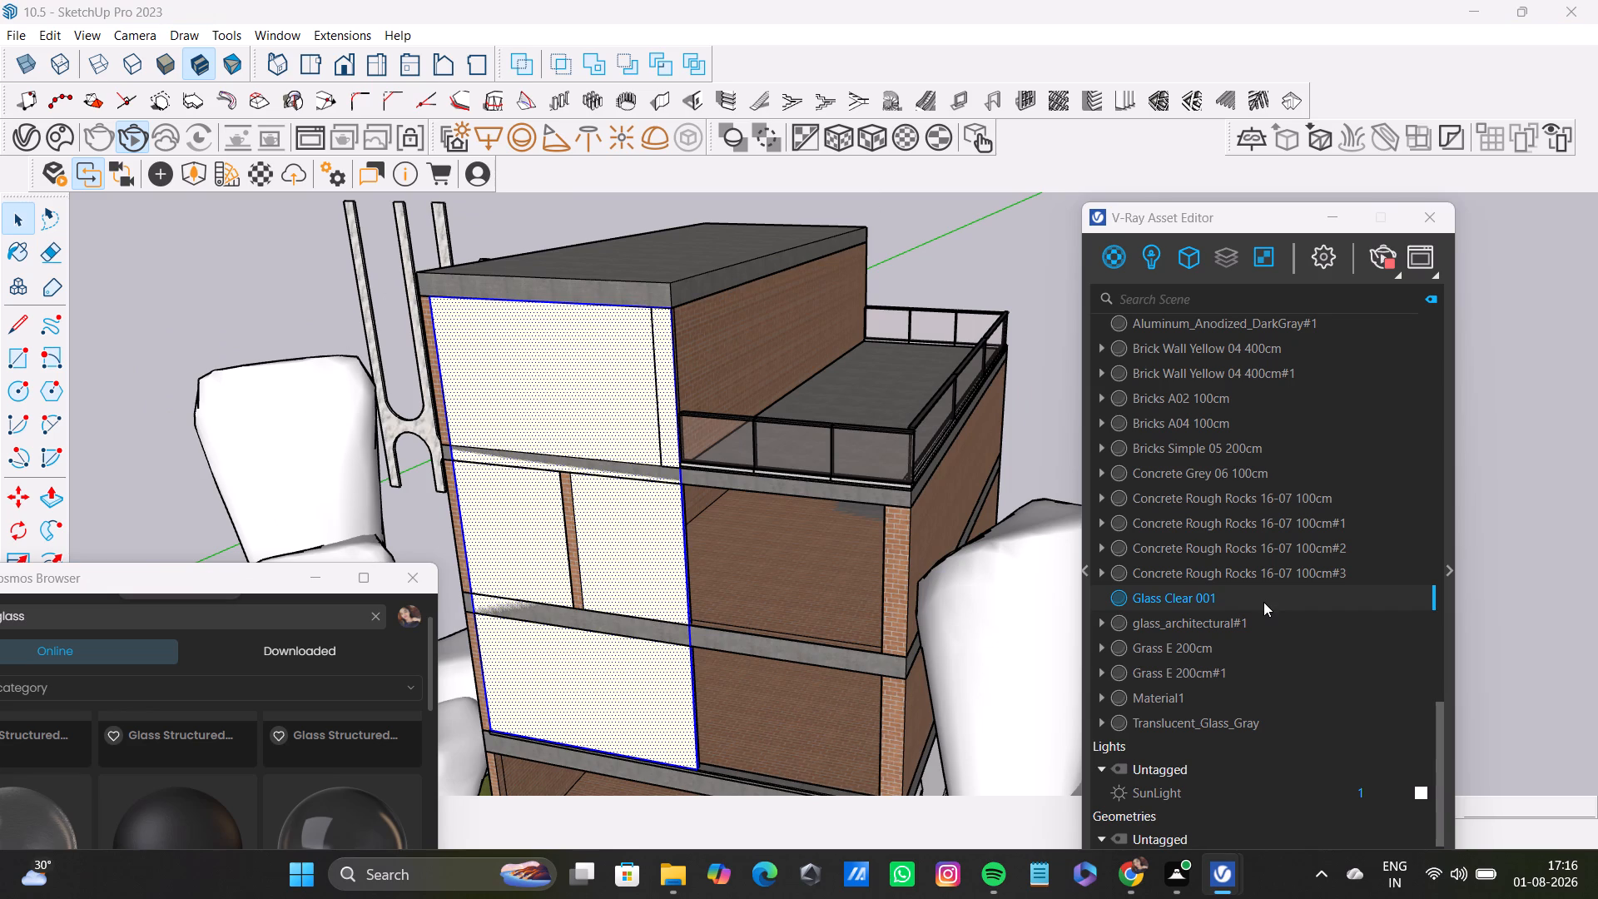
right_click(1263, 602)
right_click(1263, 602)
left_click(1343, 643)
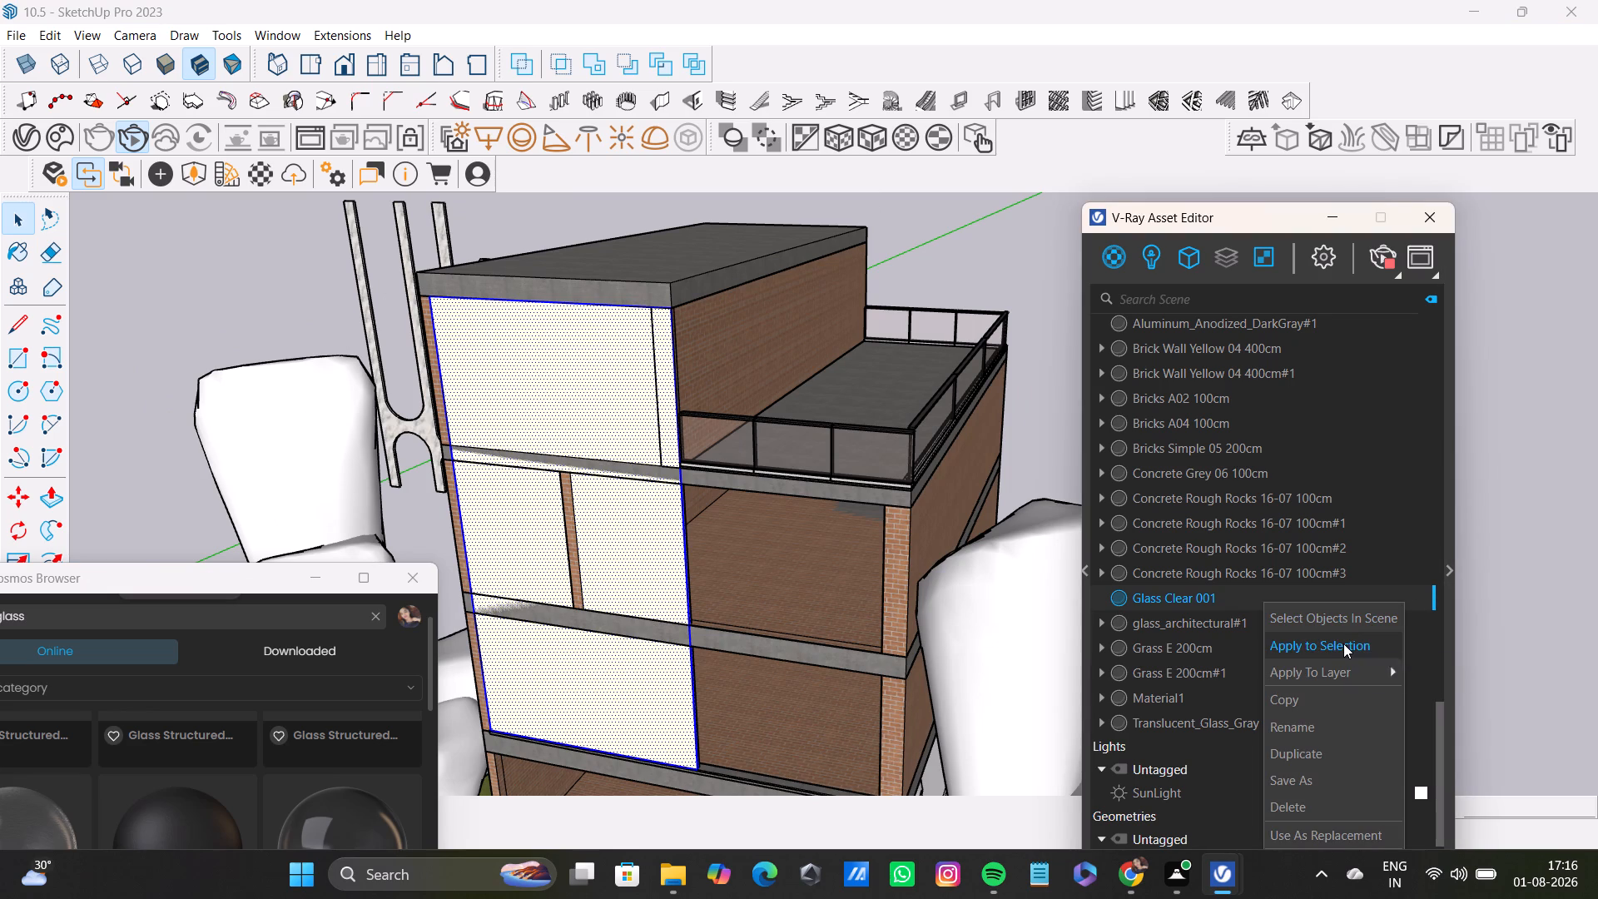
Open the Reflection settings of the Glass Clear 001 material in the V-Ray Asset Editor.
left_click(1449, 603)
left_click_drag(1339, 216, 1267, 196)
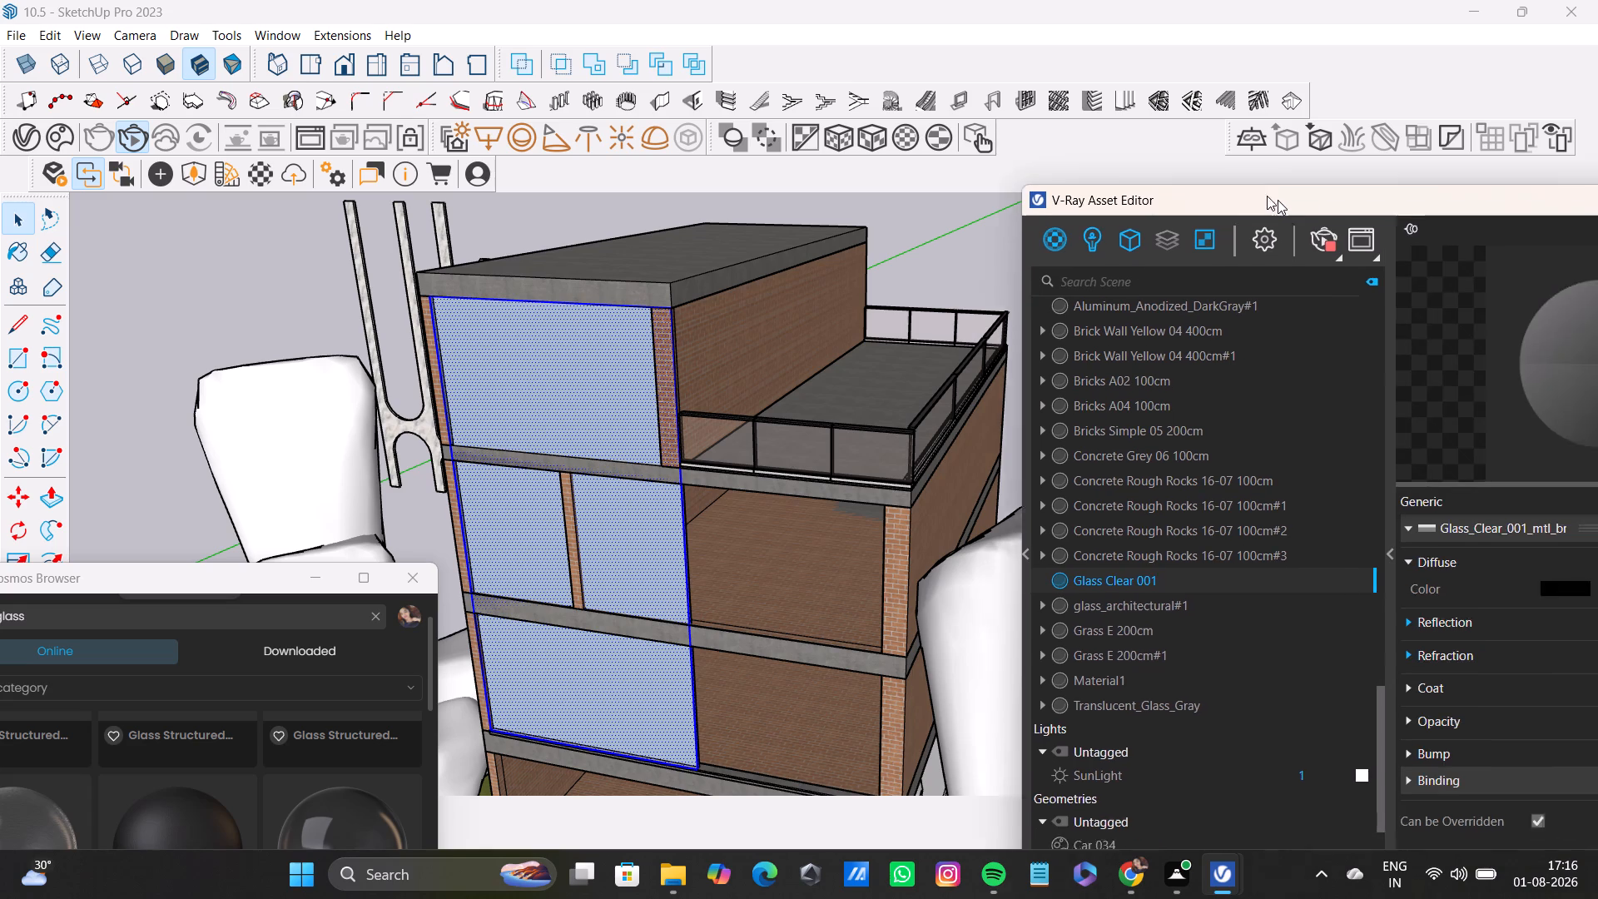
left_click_drag(1267, 196, 1151, 105)
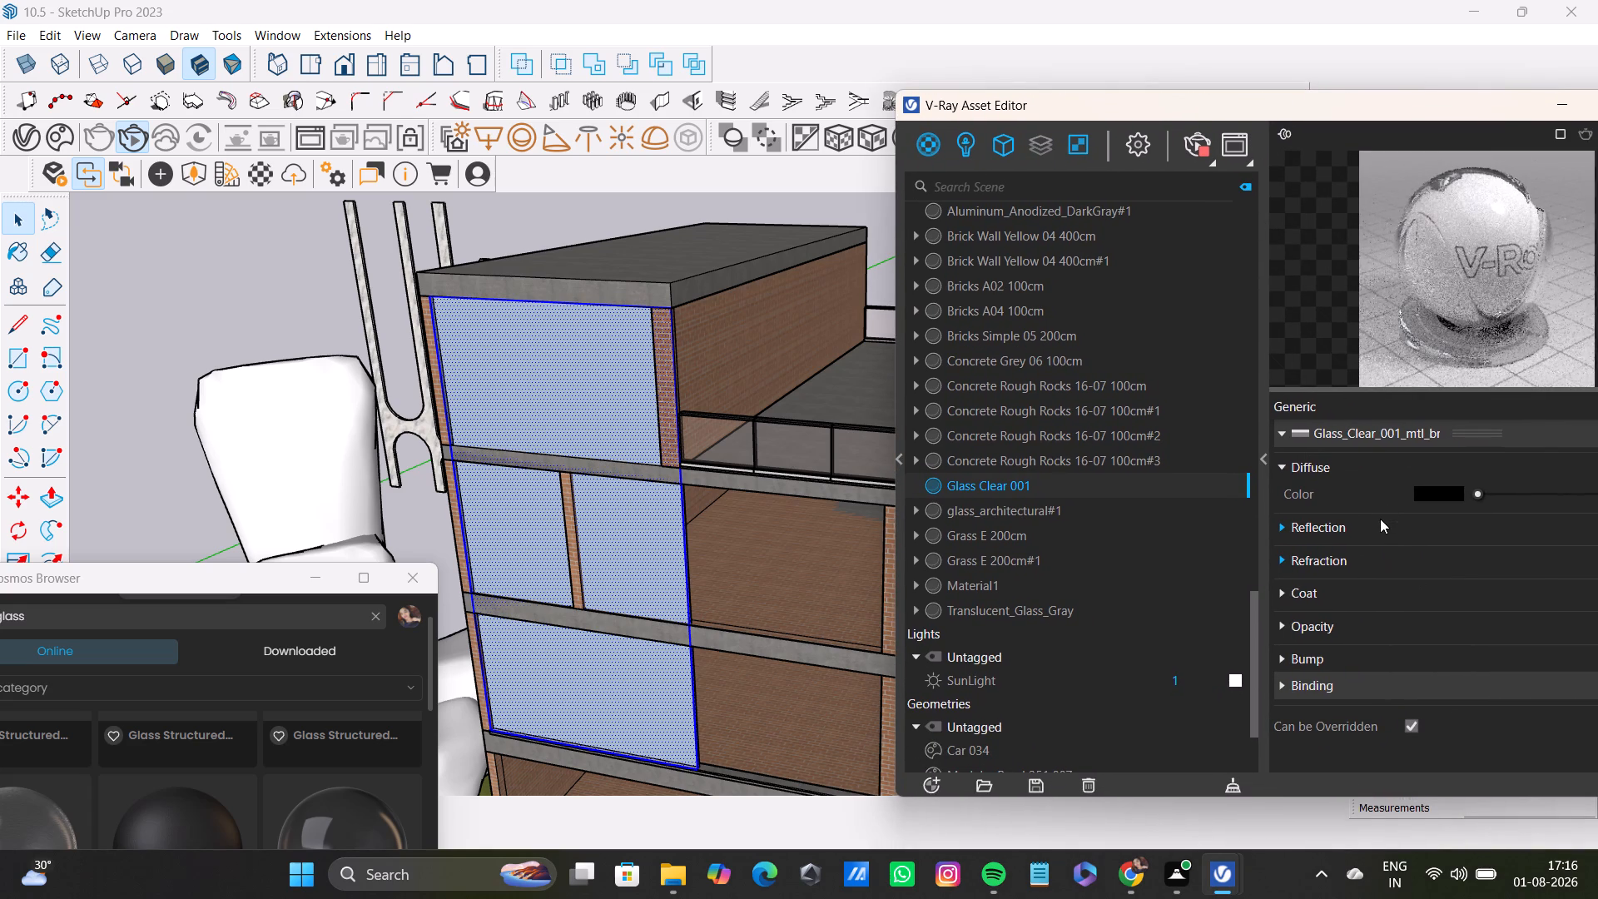
left_click(1380, 522)
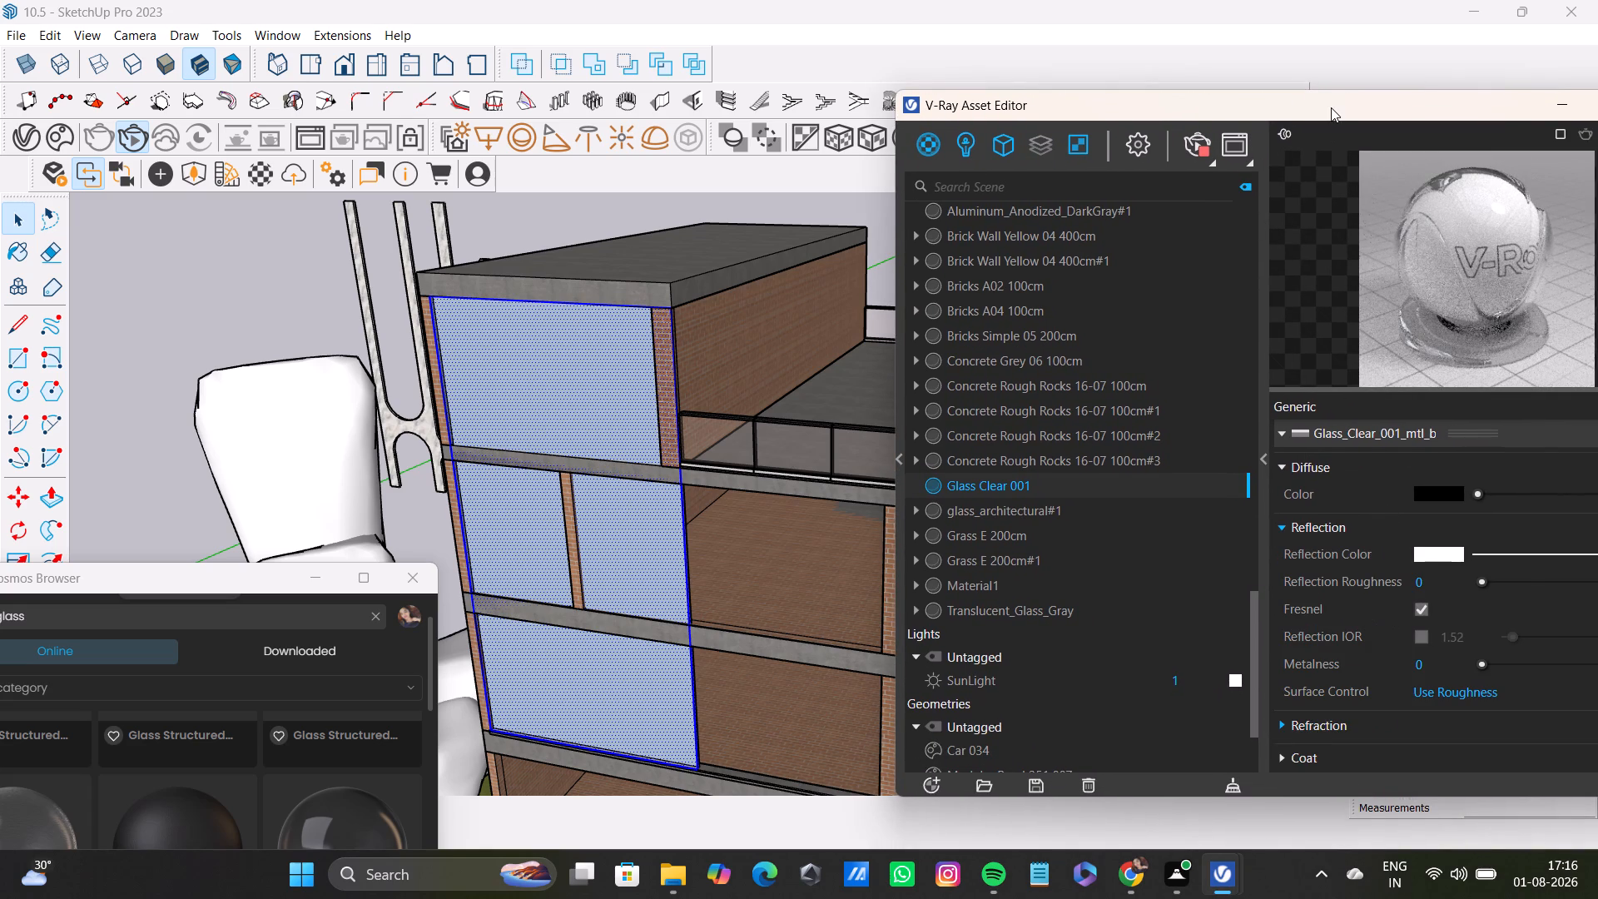
left_click_drag(1332, 106, 1104, 75)
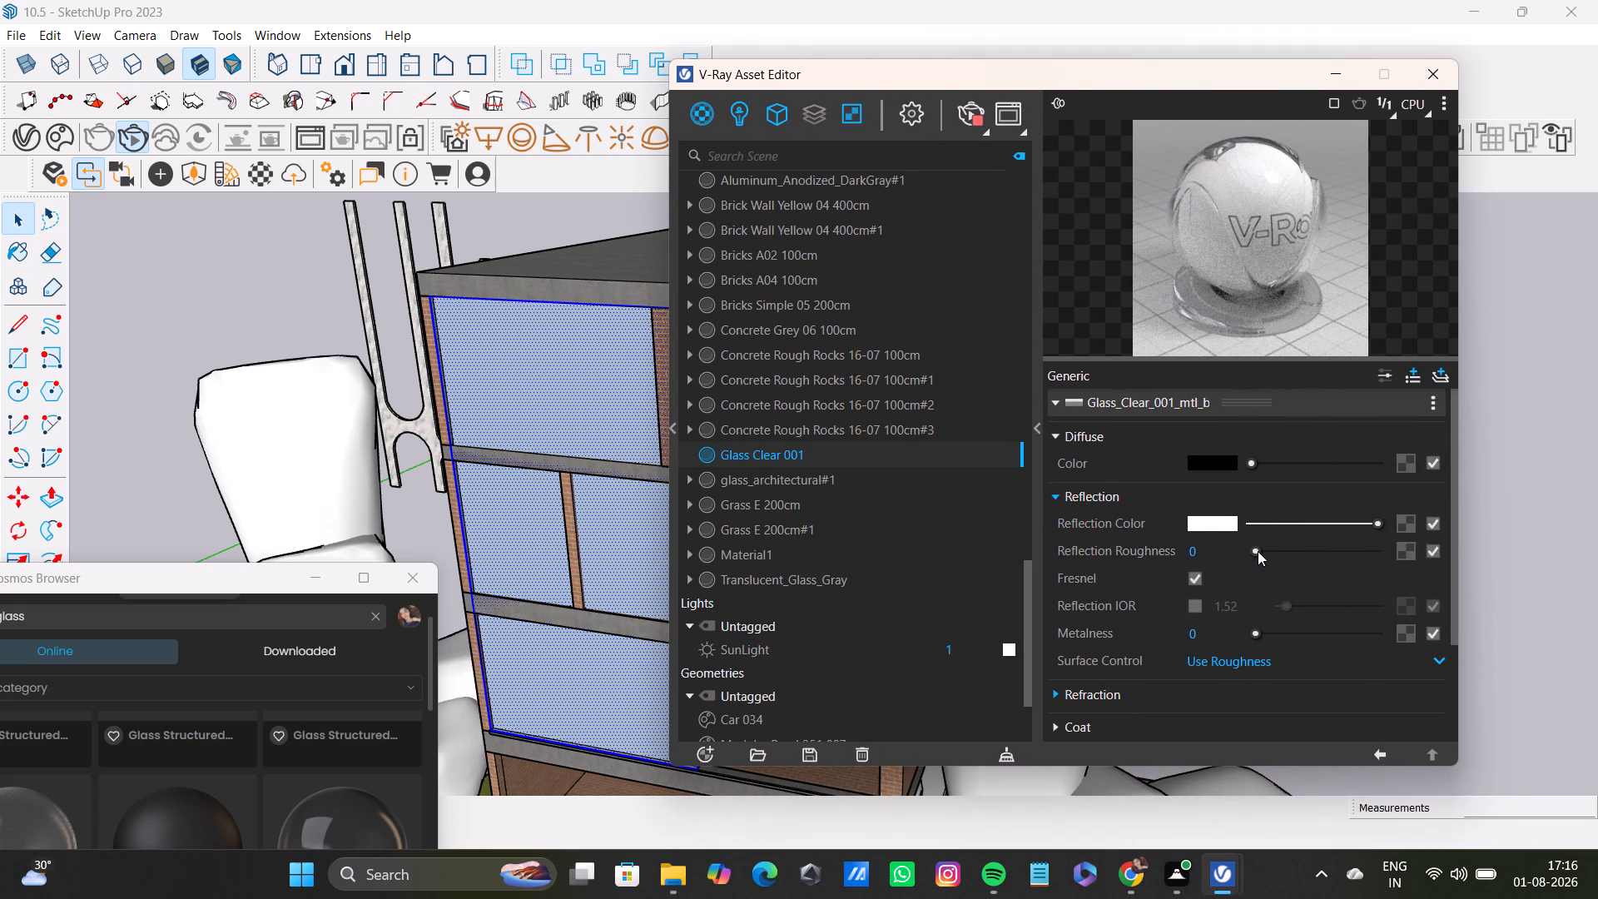
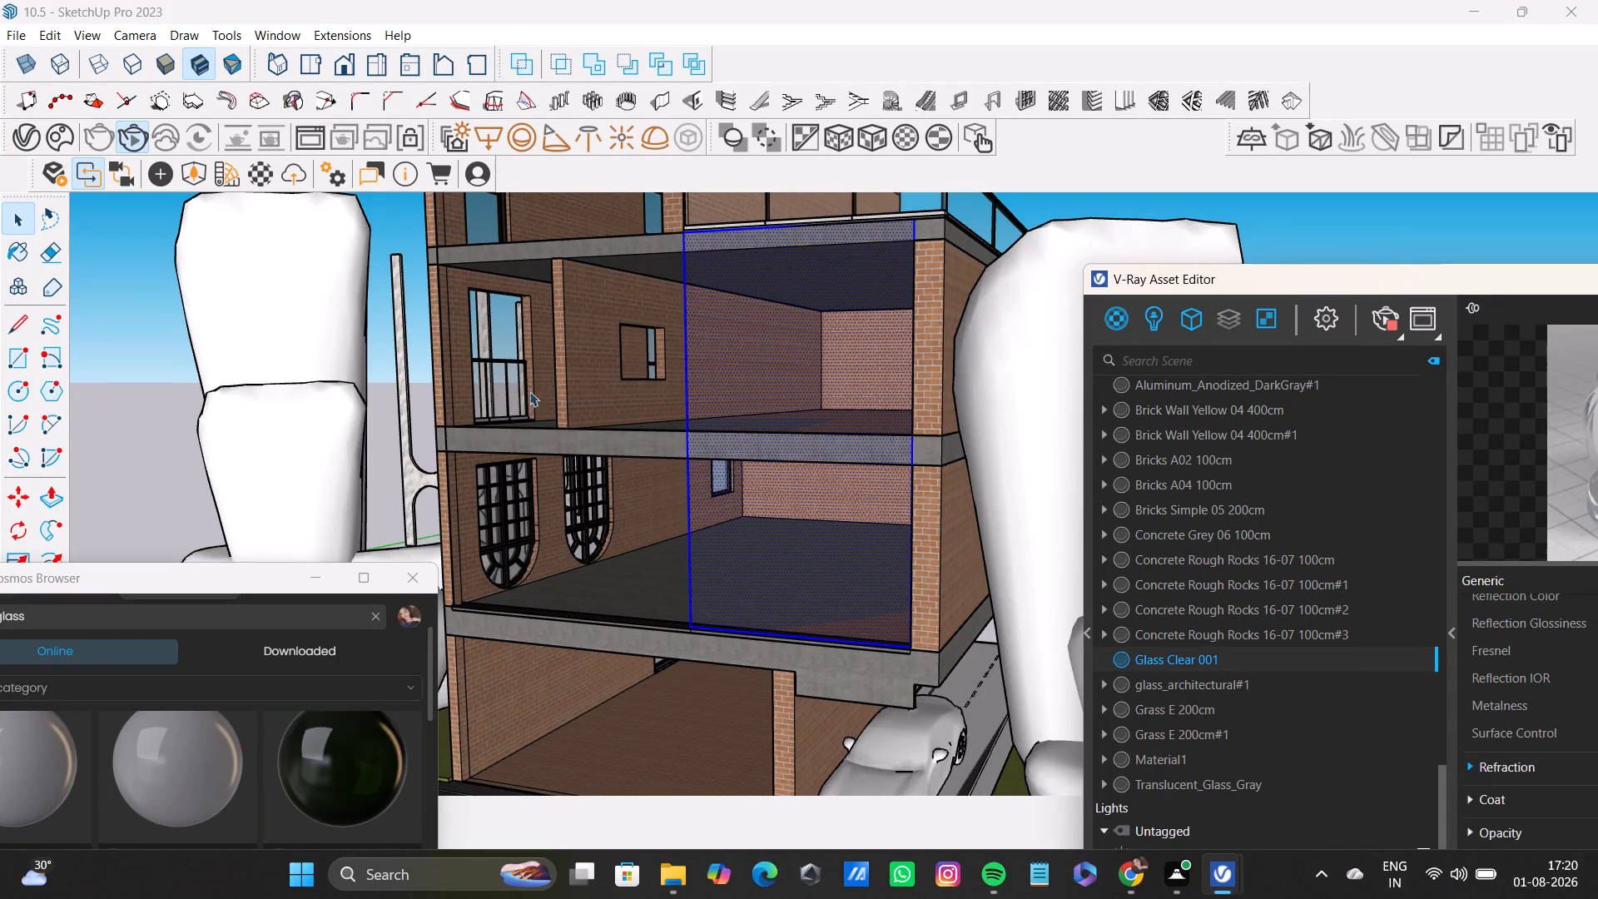
Scale the front glass panel beside the balcony side down from its top edge to just below the railing's floor slab edge.
middle_click_drag(729, 414, 790, 616)
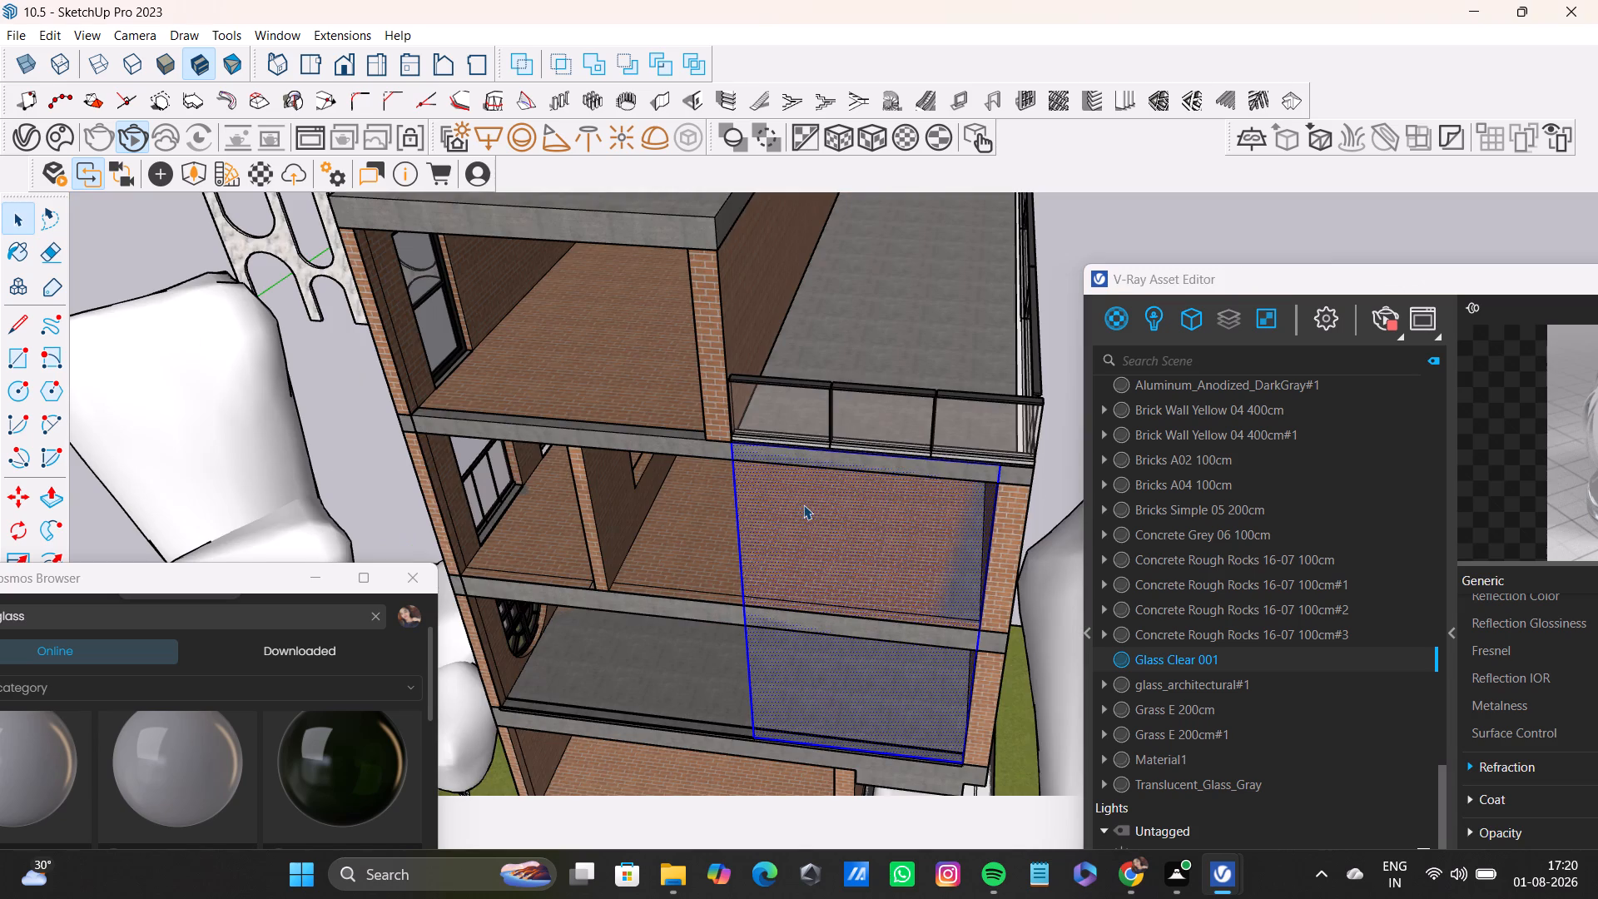
key("p")
key("s")
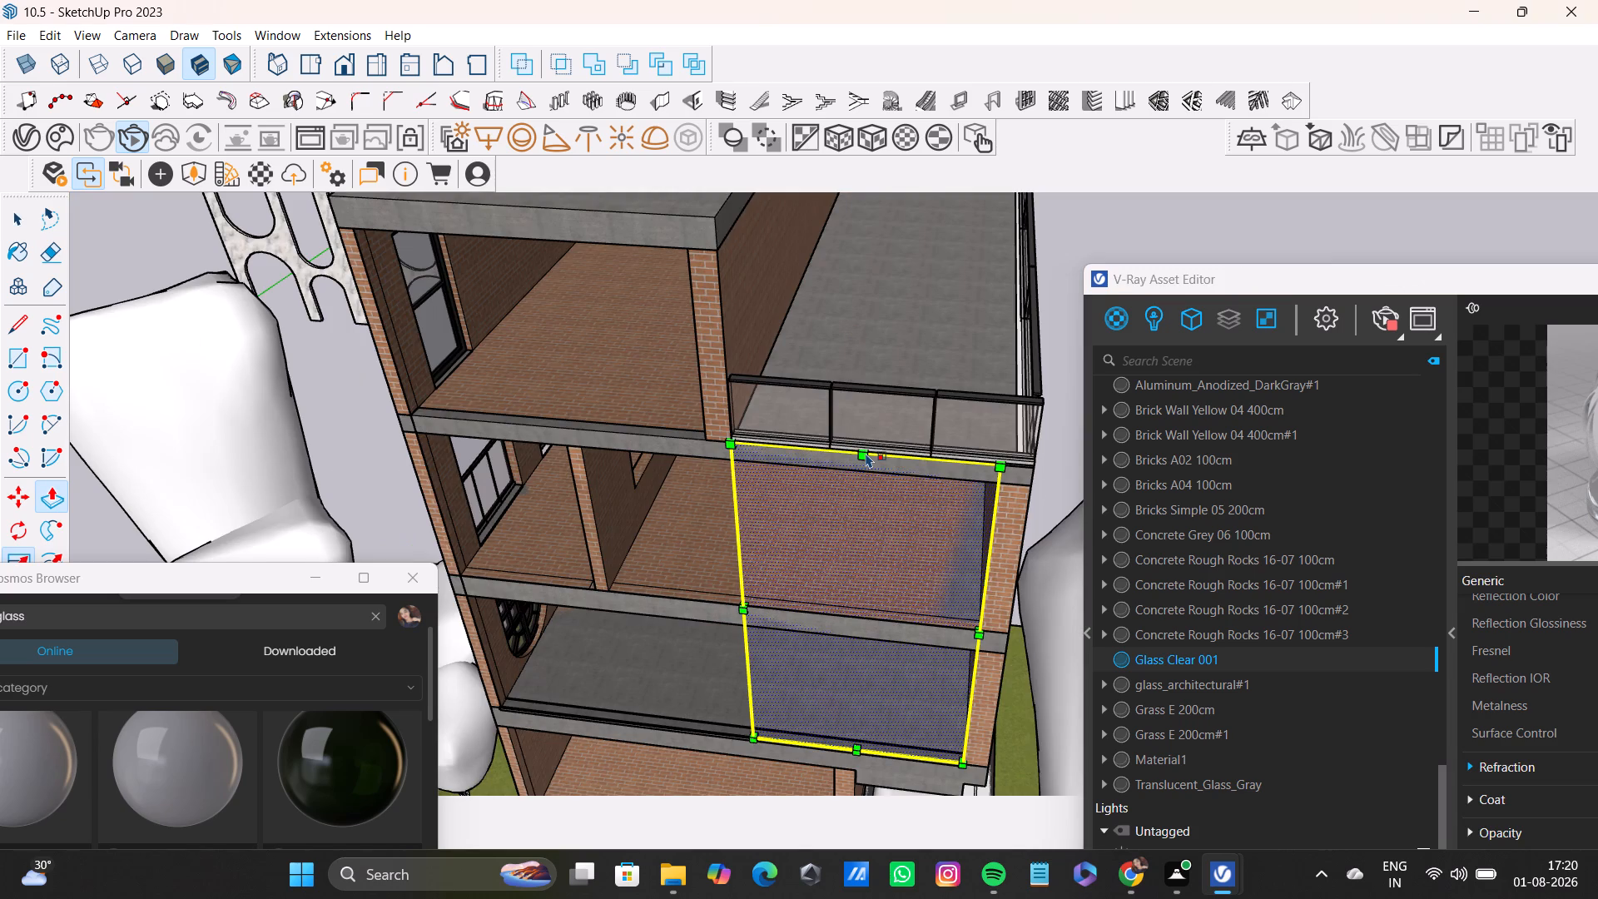
left_click(868, 449)
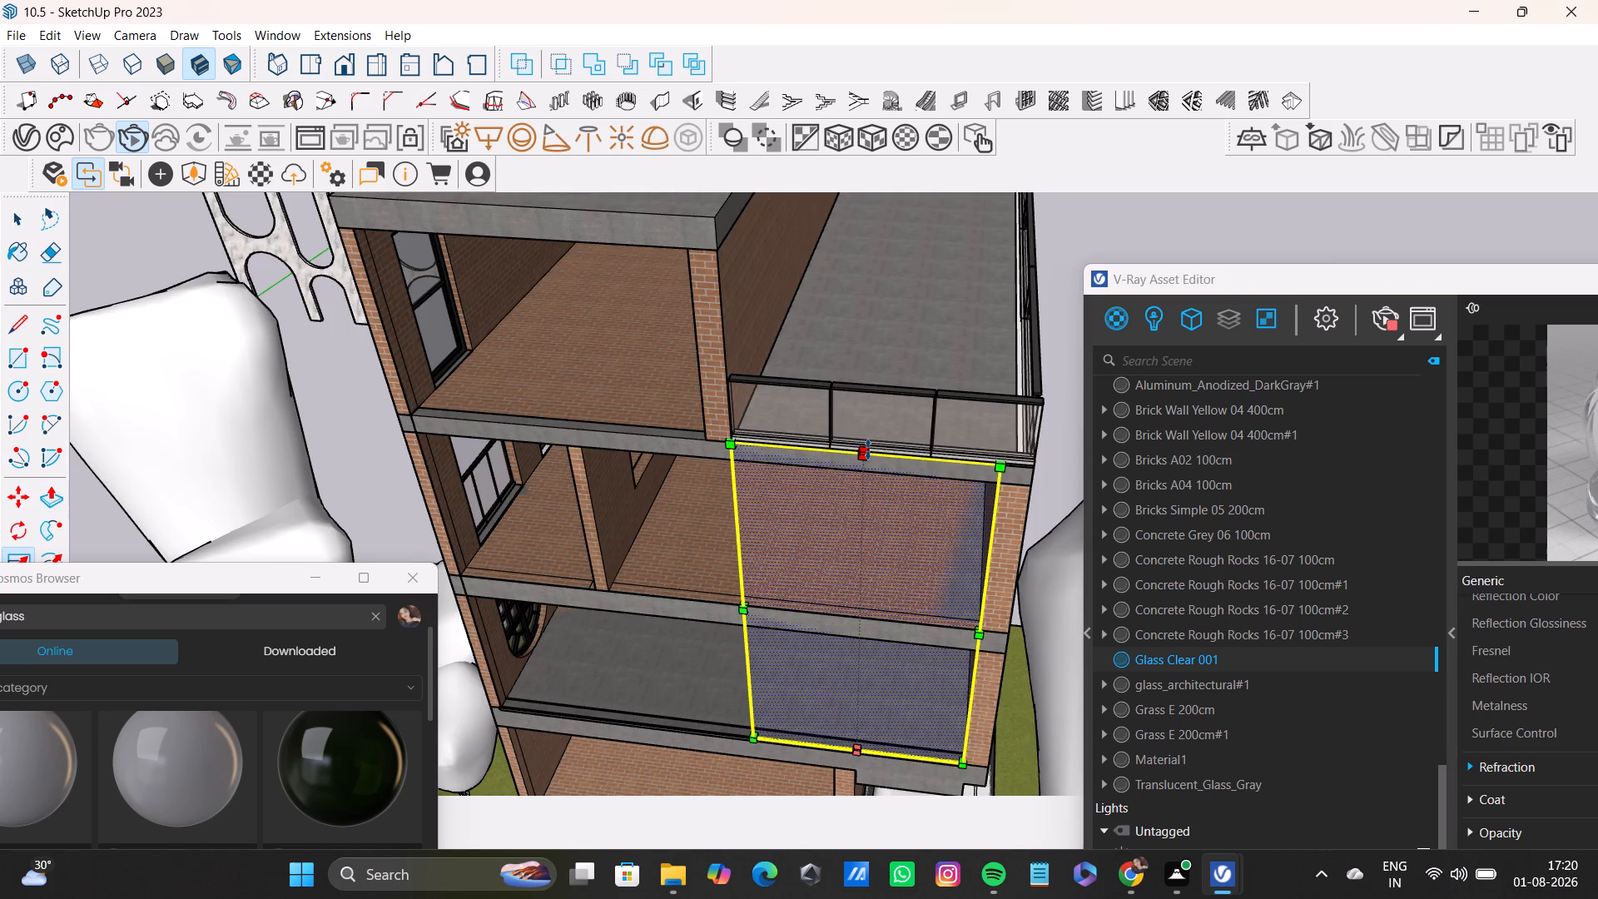
left_click(861, 472)
key("space")
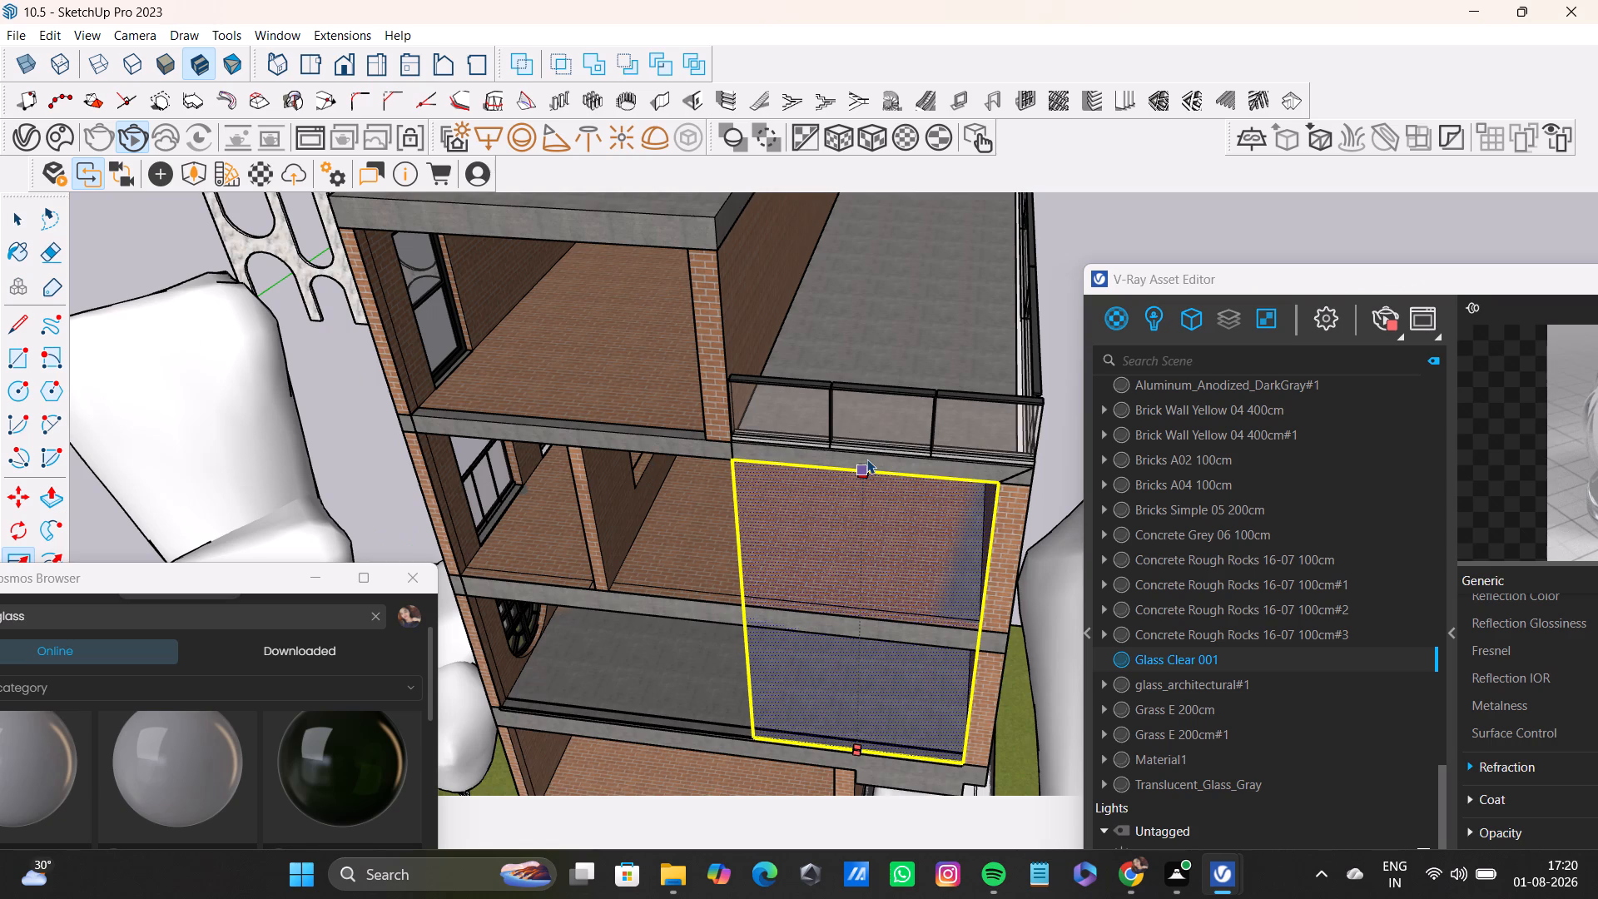
left_click(1204, 241)
Scale the adjoining front glass panel on the arched-window side slightly down at its bottom edge to meet the first-floor slab.
middle_click_drag(1025, 566, 1083, 263)
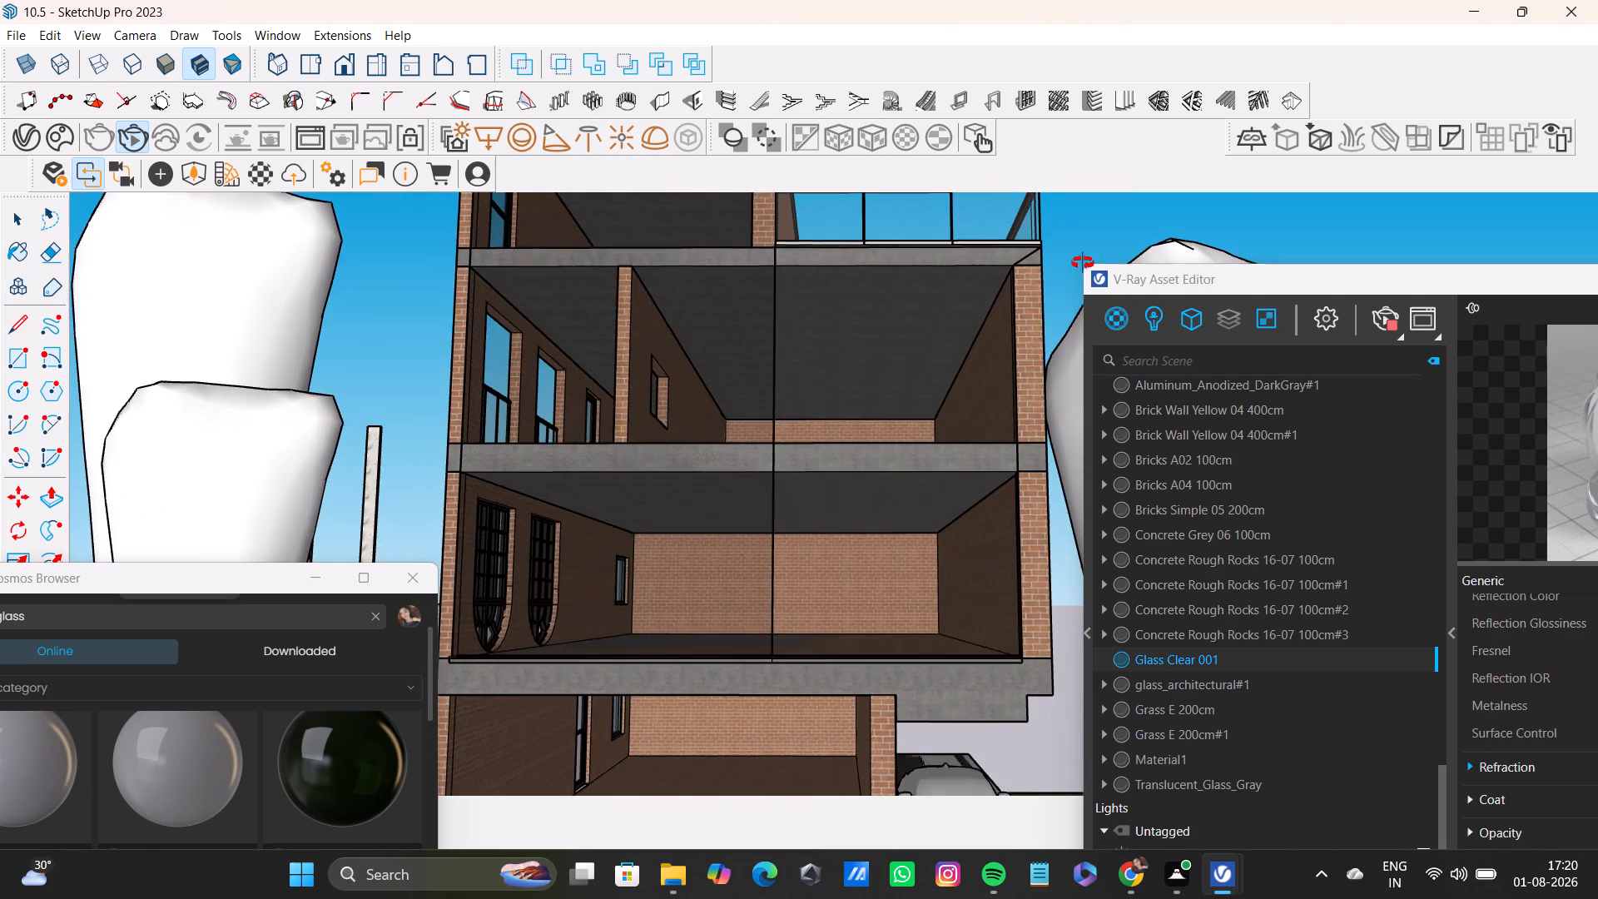
middle_click_drag(1083, 263, 1083, 262)
middle_click_drag(741, 538, 754, 264, "shift")
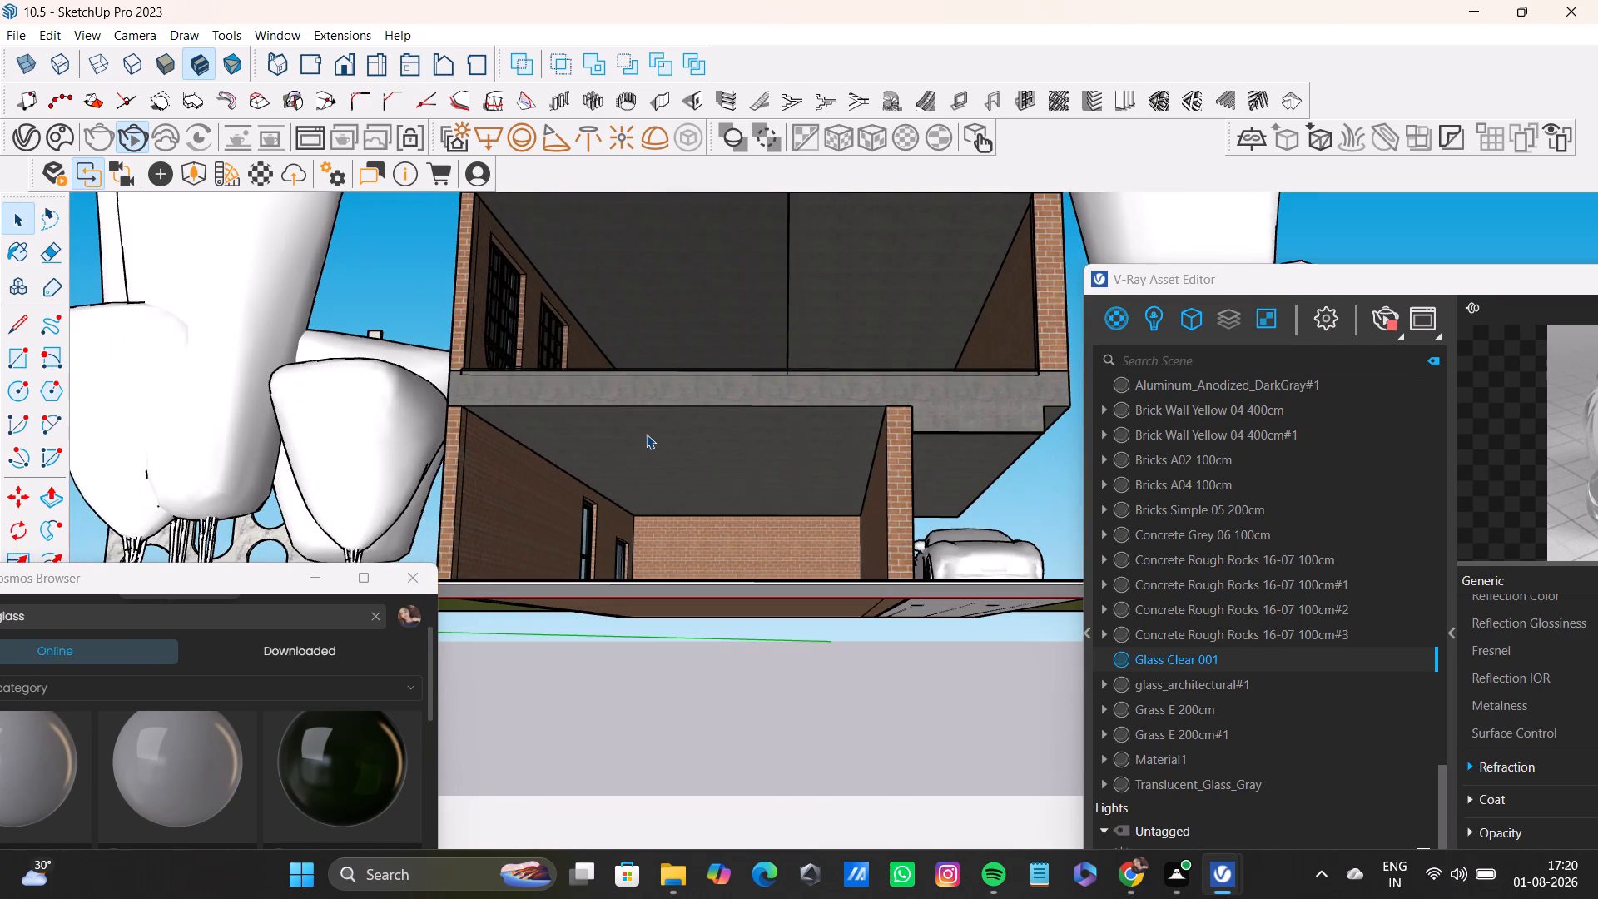
middle_click_drag(647, 433, 651, 504)
left_click(642, 367)
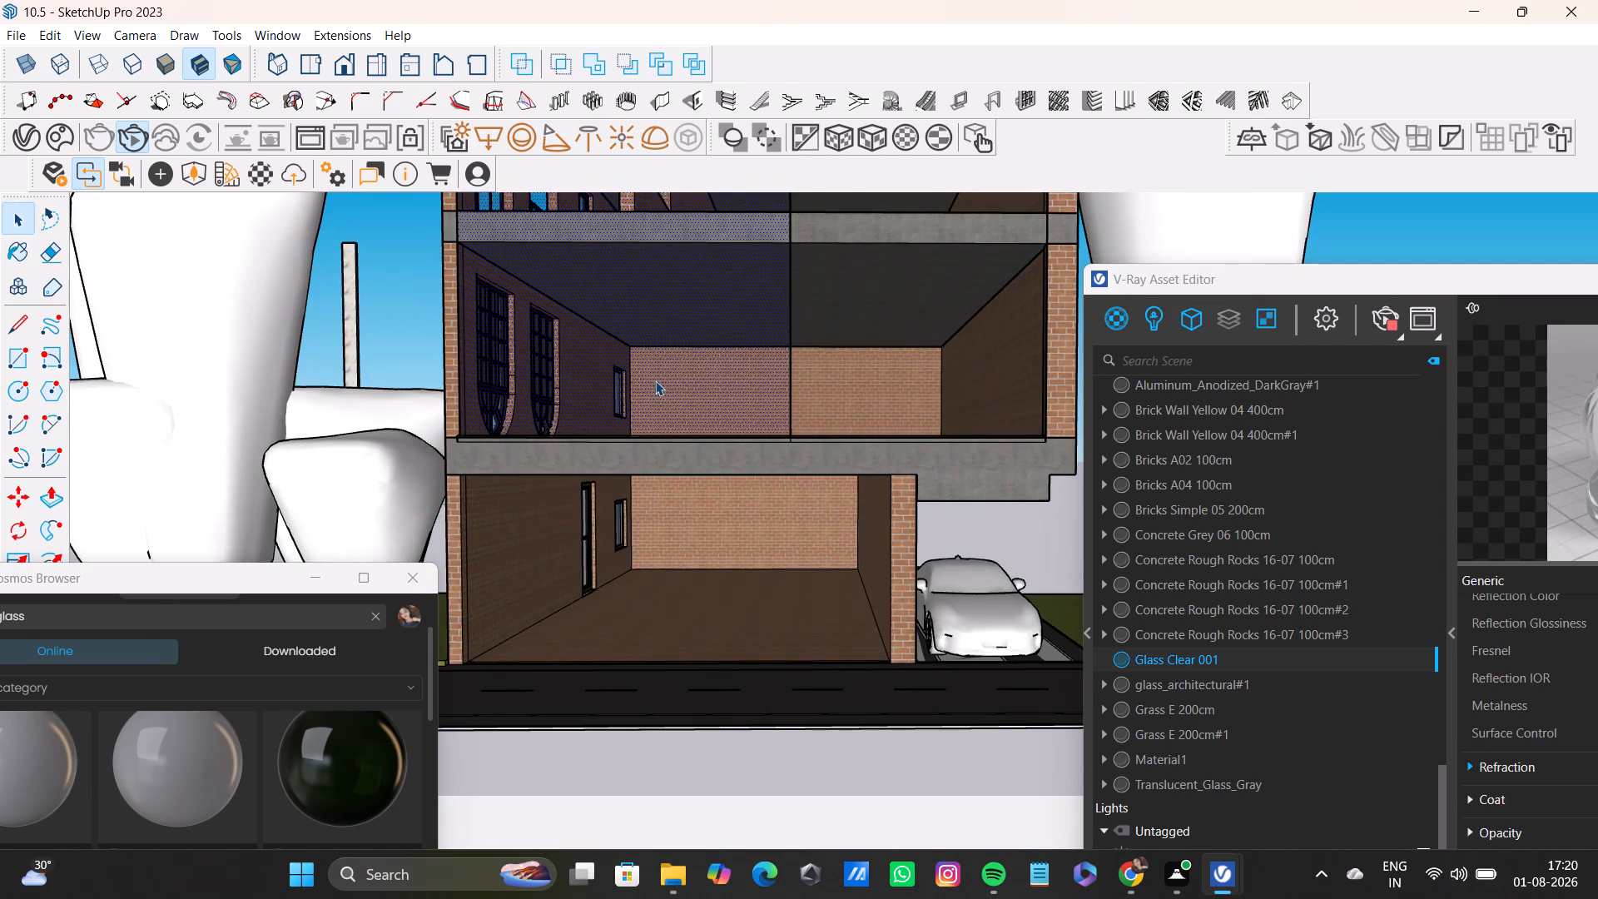
key("s")
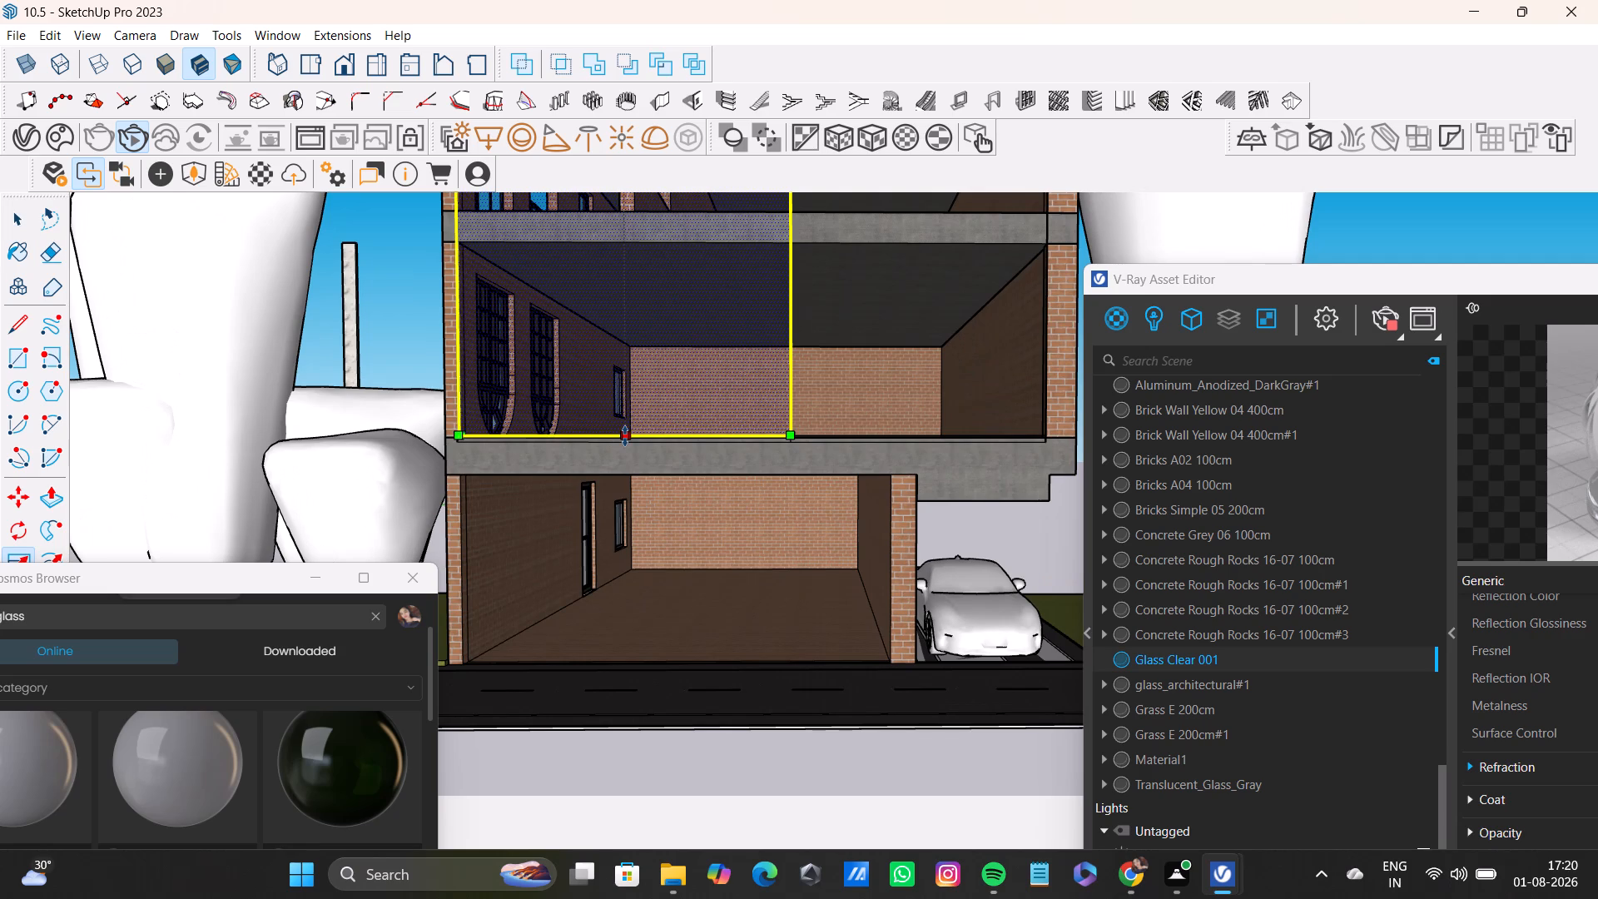
left_click(627, 435)
left_click(635, 437)
Scale the same panel slightly from its lower outer corner to fit against the slab and brick wall, and clear the selection.
middle_click_drag(641, 435, 662, 501)
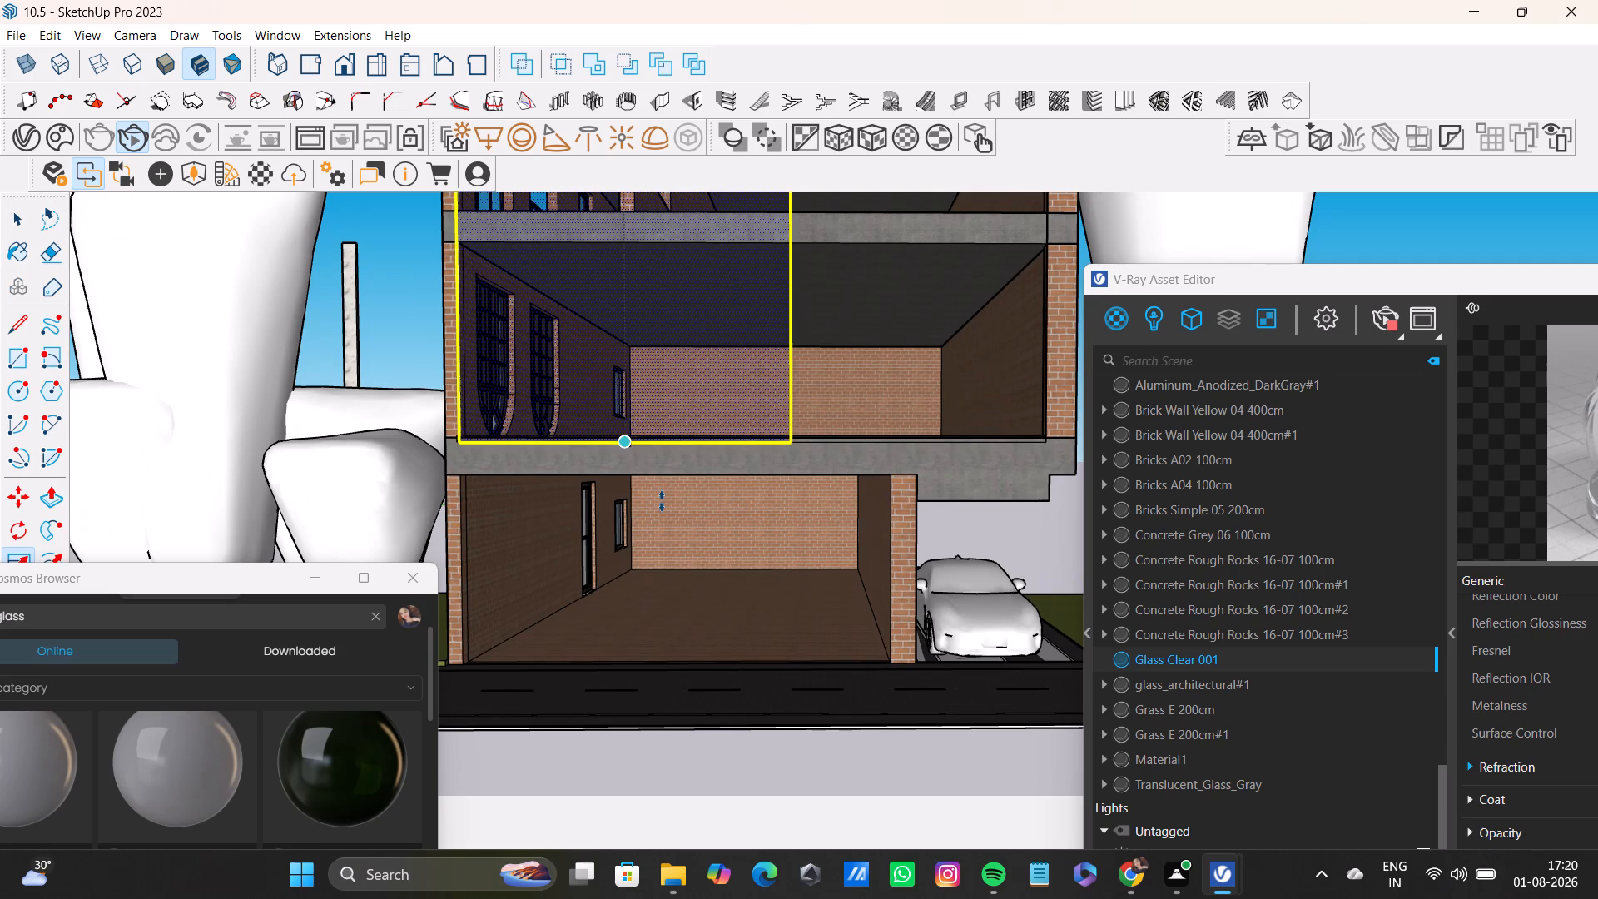
middle_click_drag(662, 501, 655, 586)
left_click(473, 567)
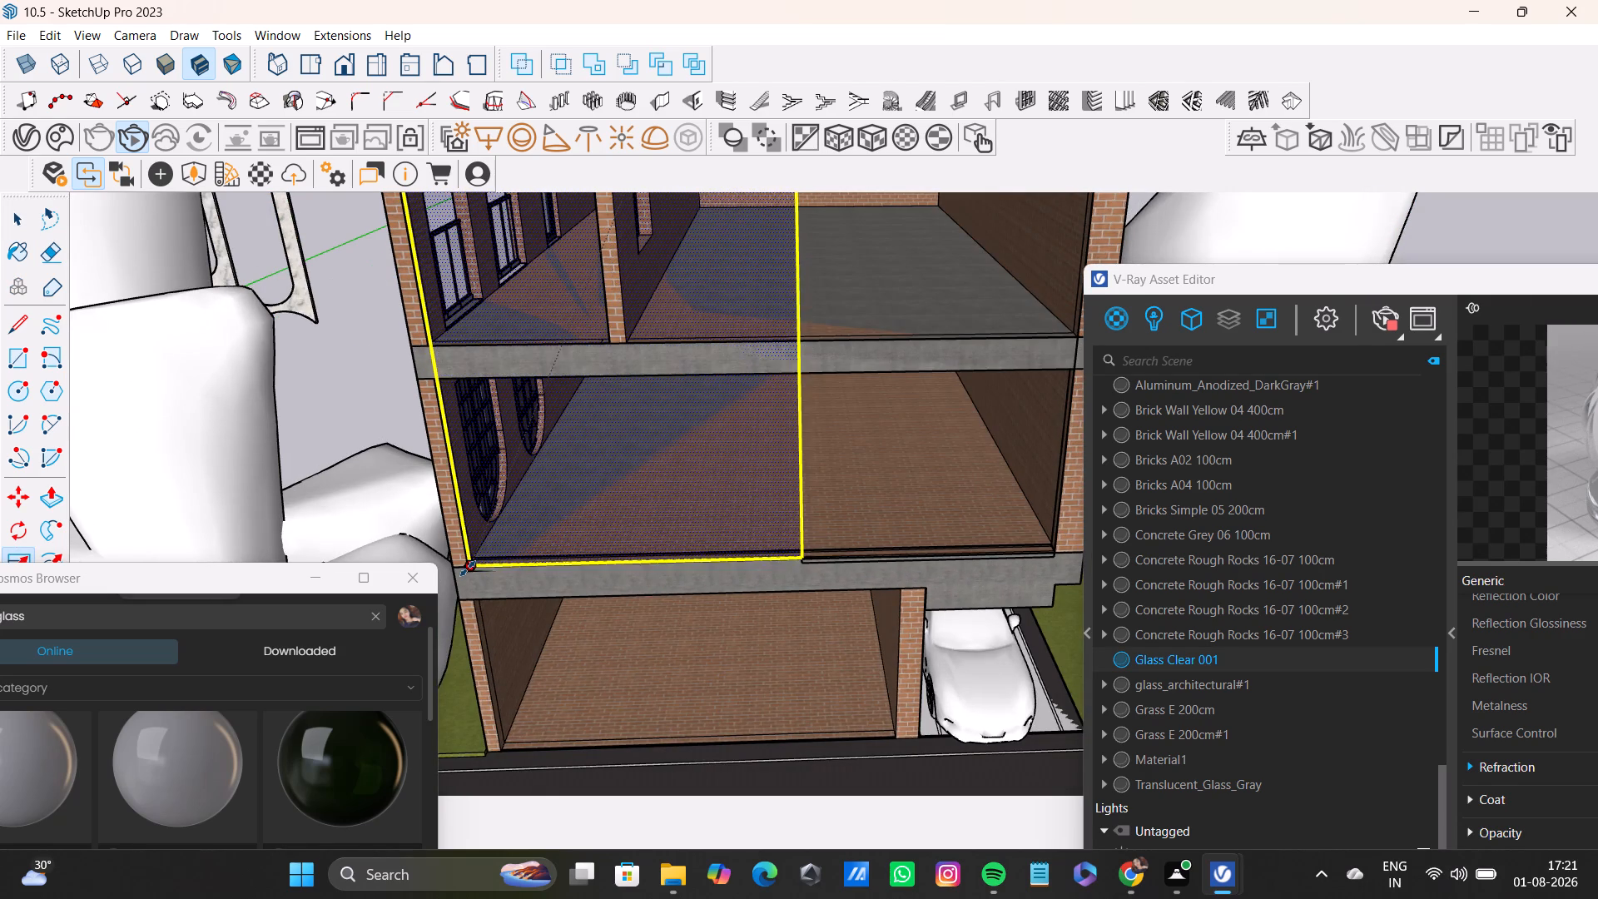
left_click(468, 569)
key("space")
scroll(614, 561, "down", 4)
middle_click_drag(685, 611, 686, 519)
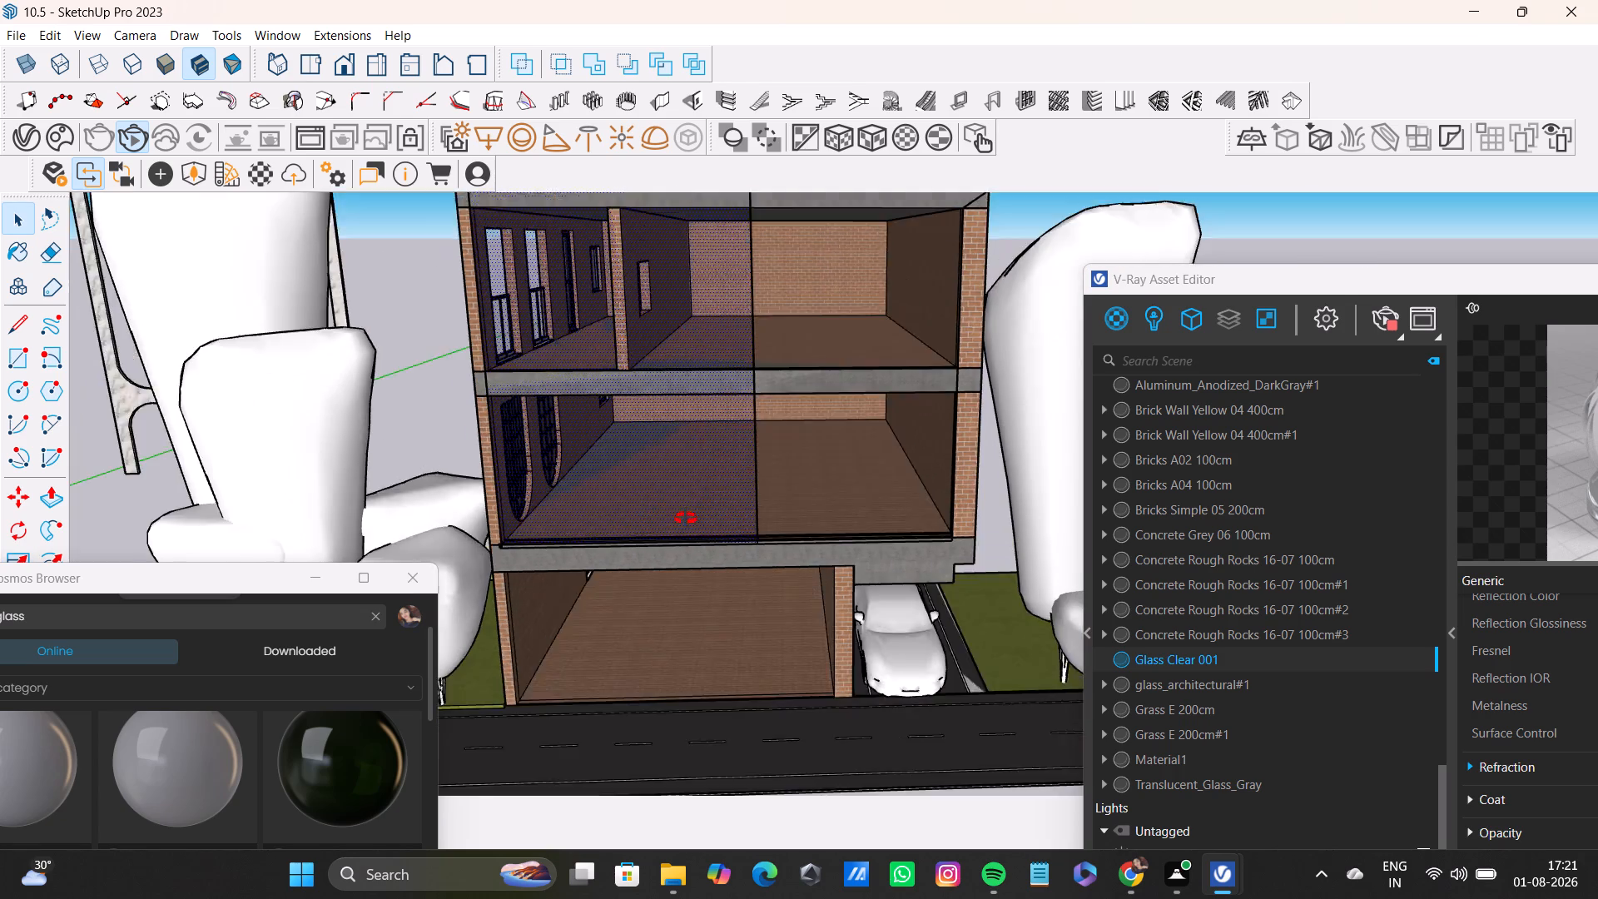
middle_click_drag(686, 519, 682, 454)
key("space")
left_click(1221, 232)
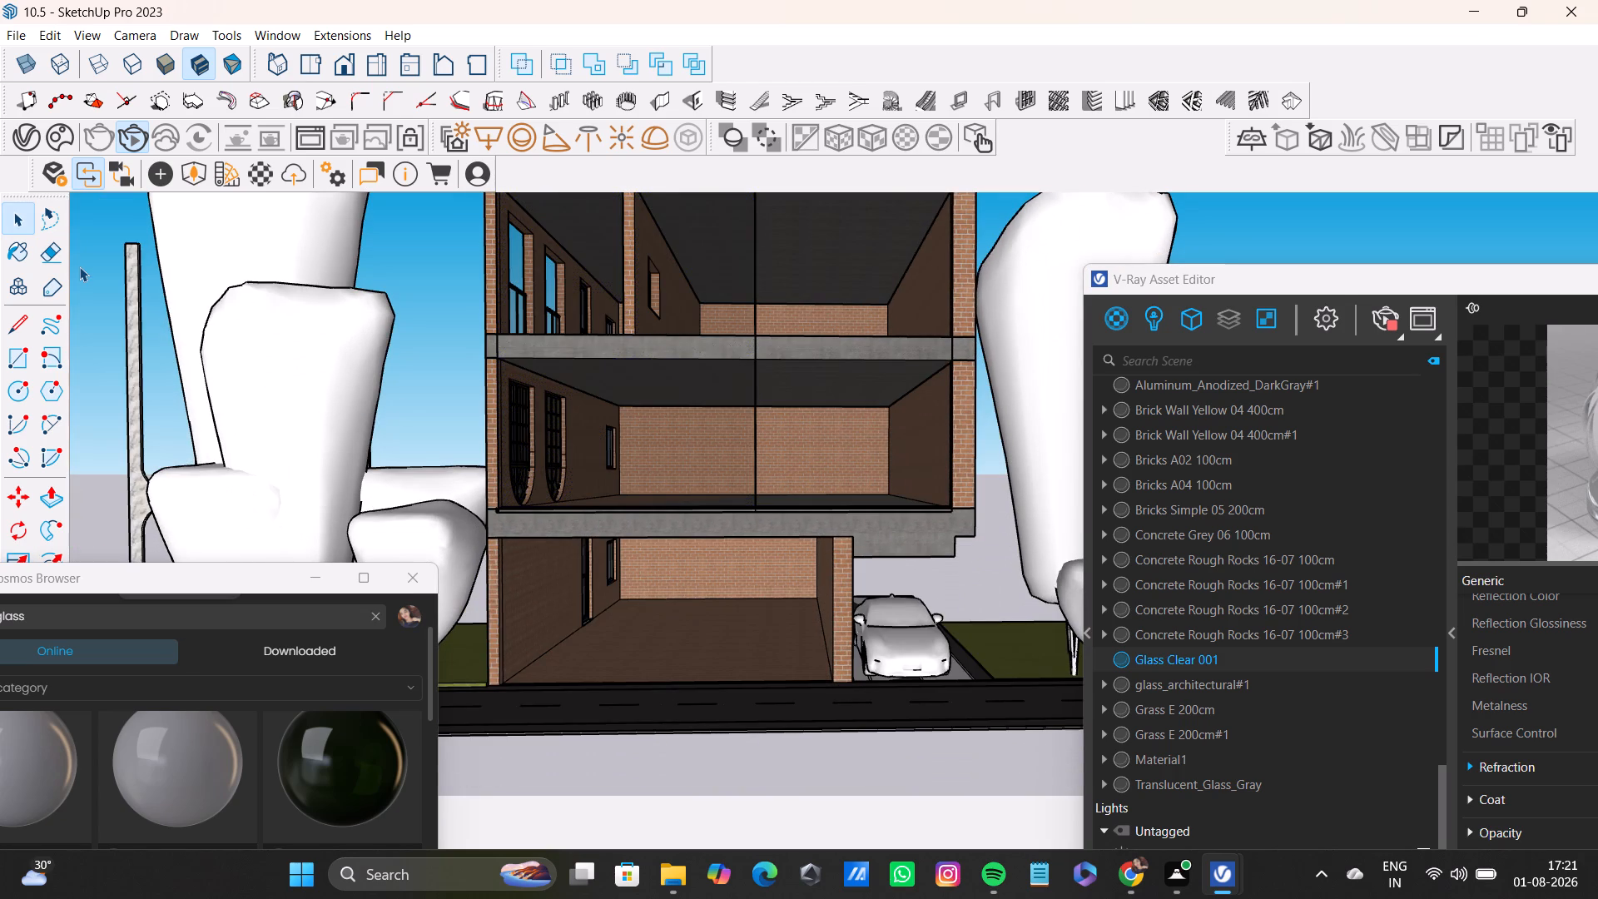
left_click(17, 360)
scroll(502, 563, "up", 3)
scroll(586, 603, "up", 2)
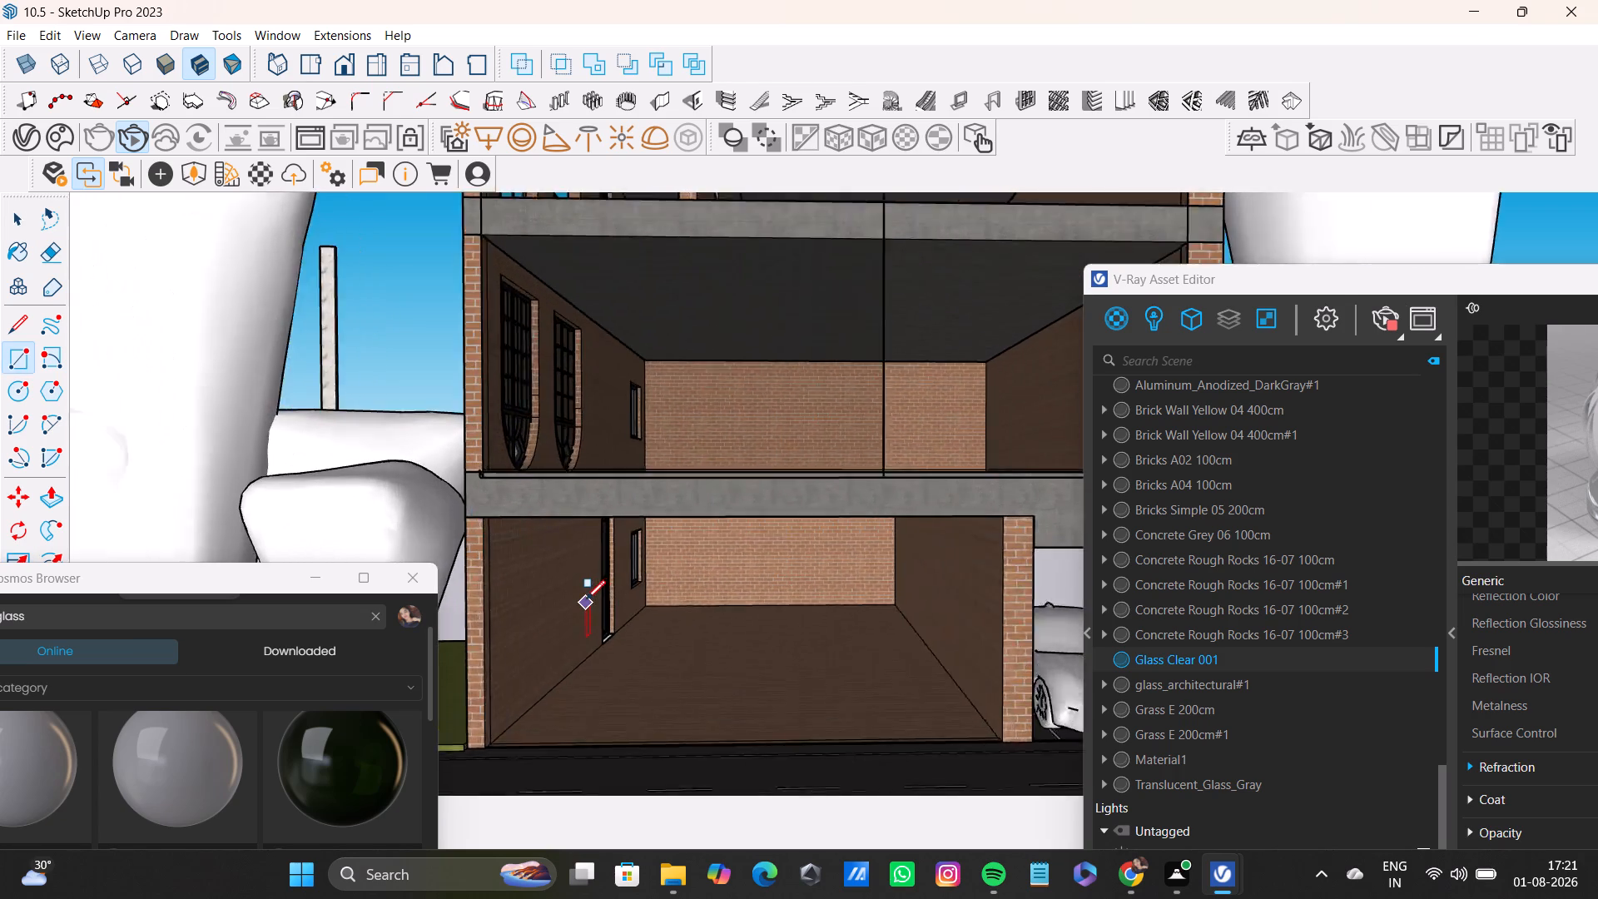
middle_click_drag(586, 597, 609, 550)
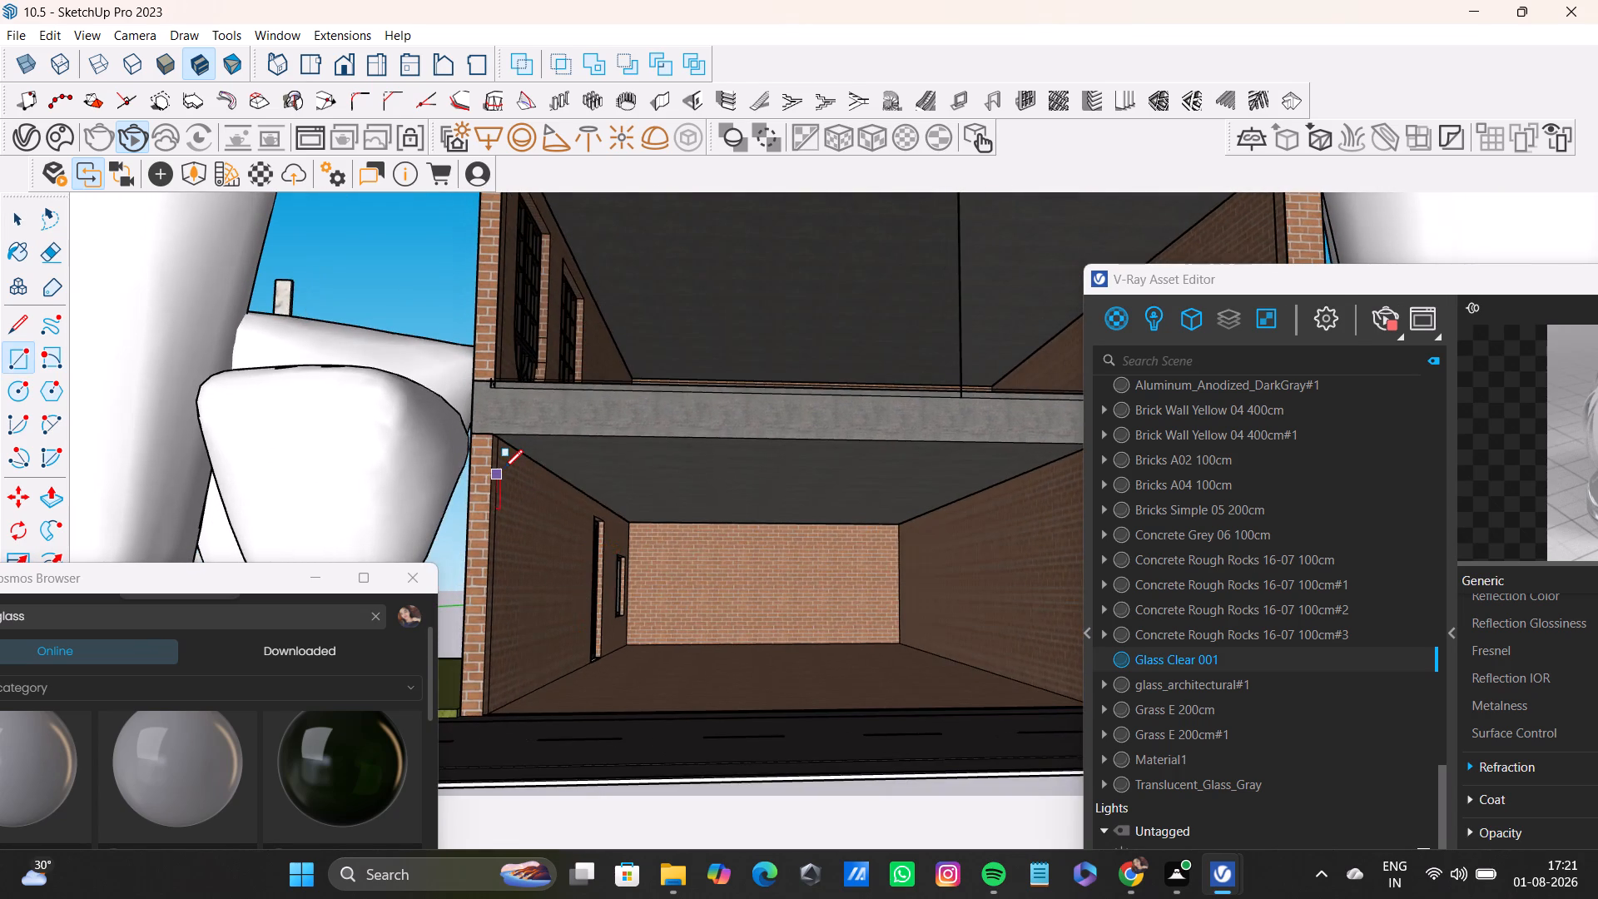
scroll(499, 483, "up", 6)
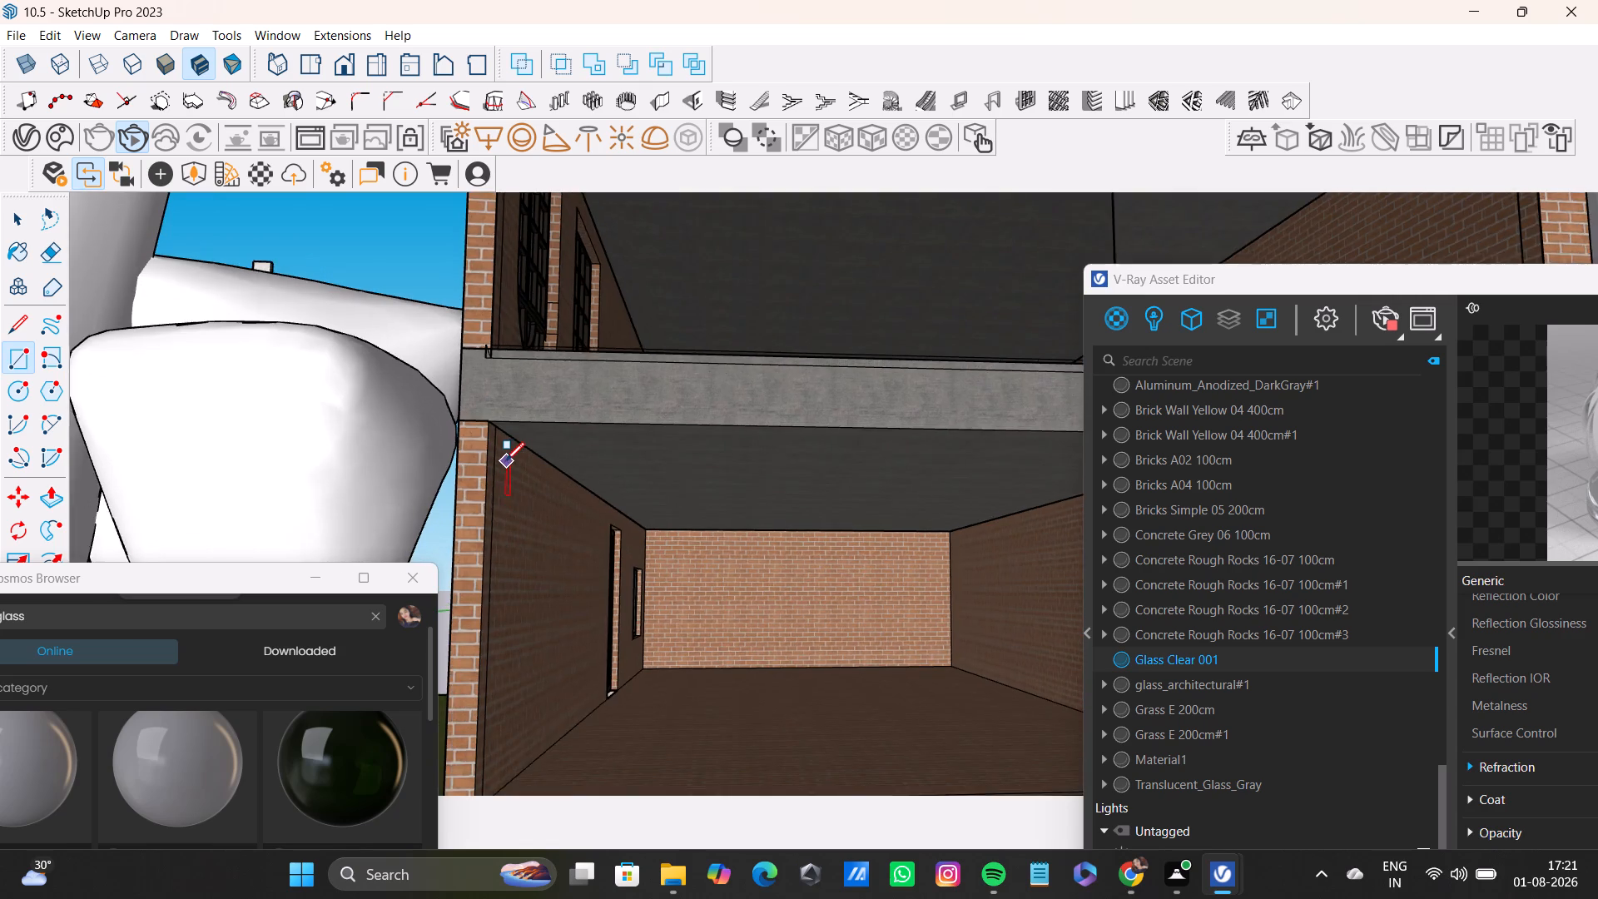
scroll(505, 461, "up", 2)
Save the model.
key("ctrl+s")
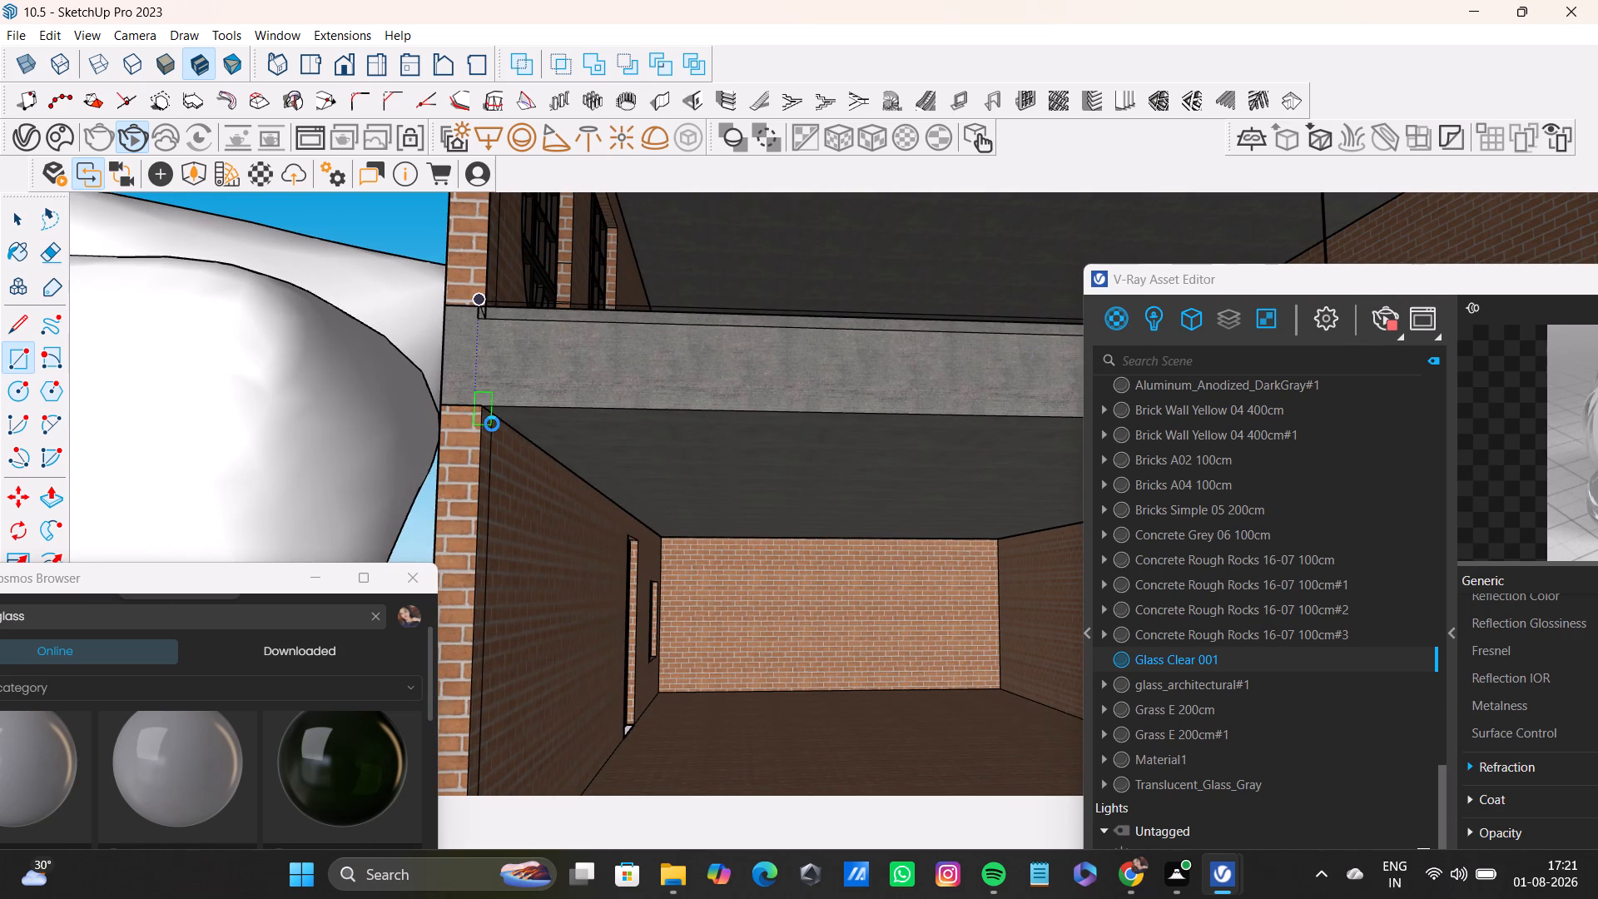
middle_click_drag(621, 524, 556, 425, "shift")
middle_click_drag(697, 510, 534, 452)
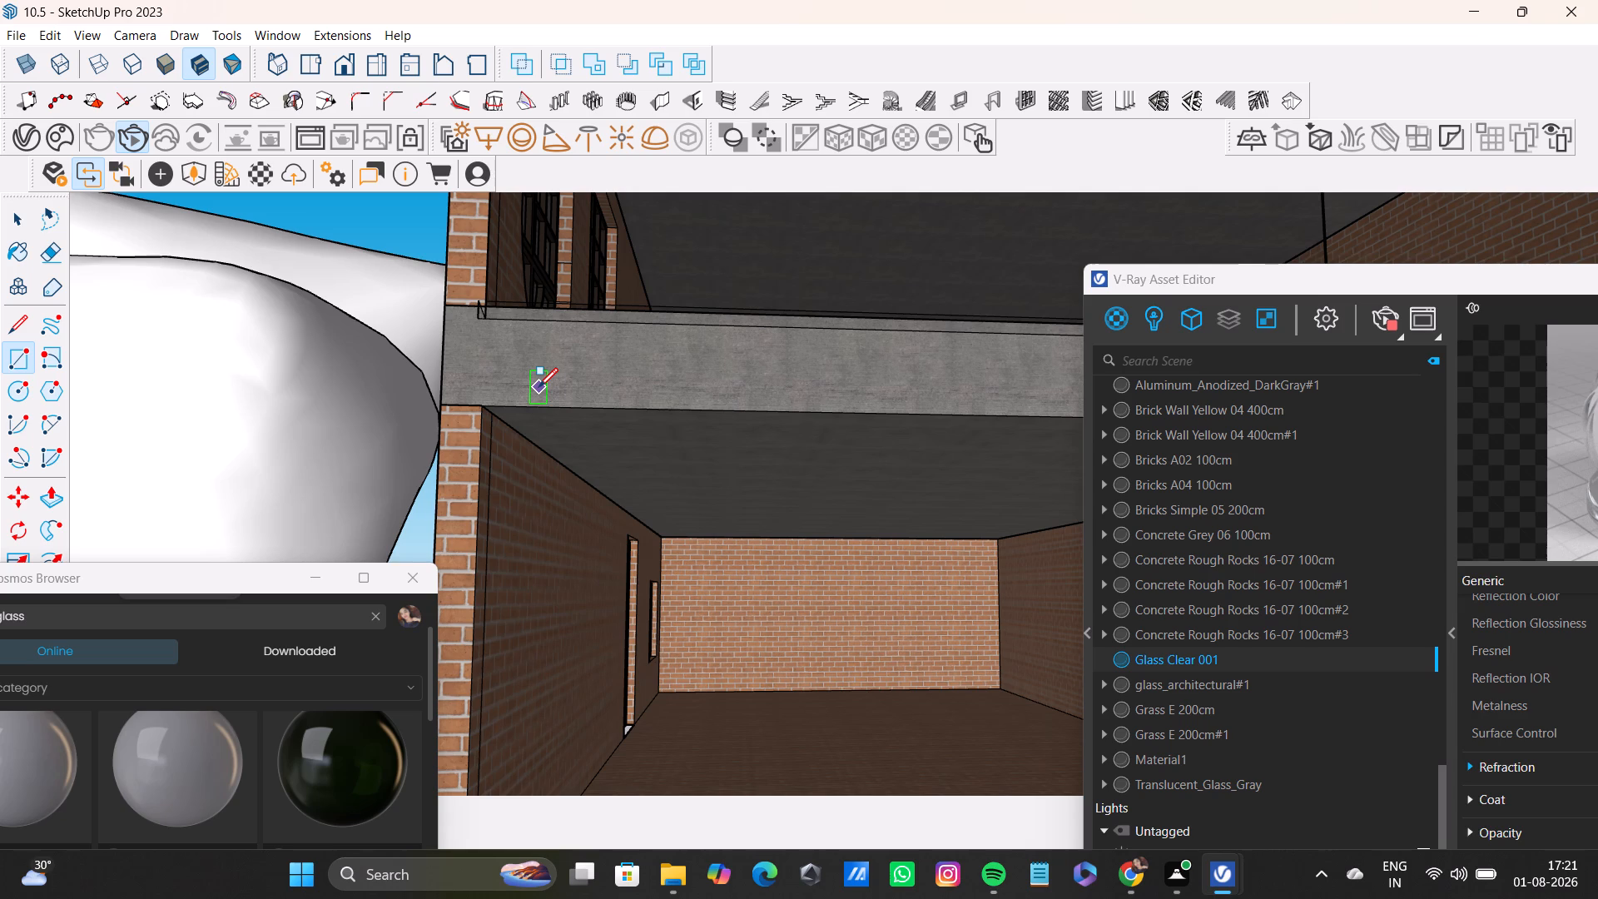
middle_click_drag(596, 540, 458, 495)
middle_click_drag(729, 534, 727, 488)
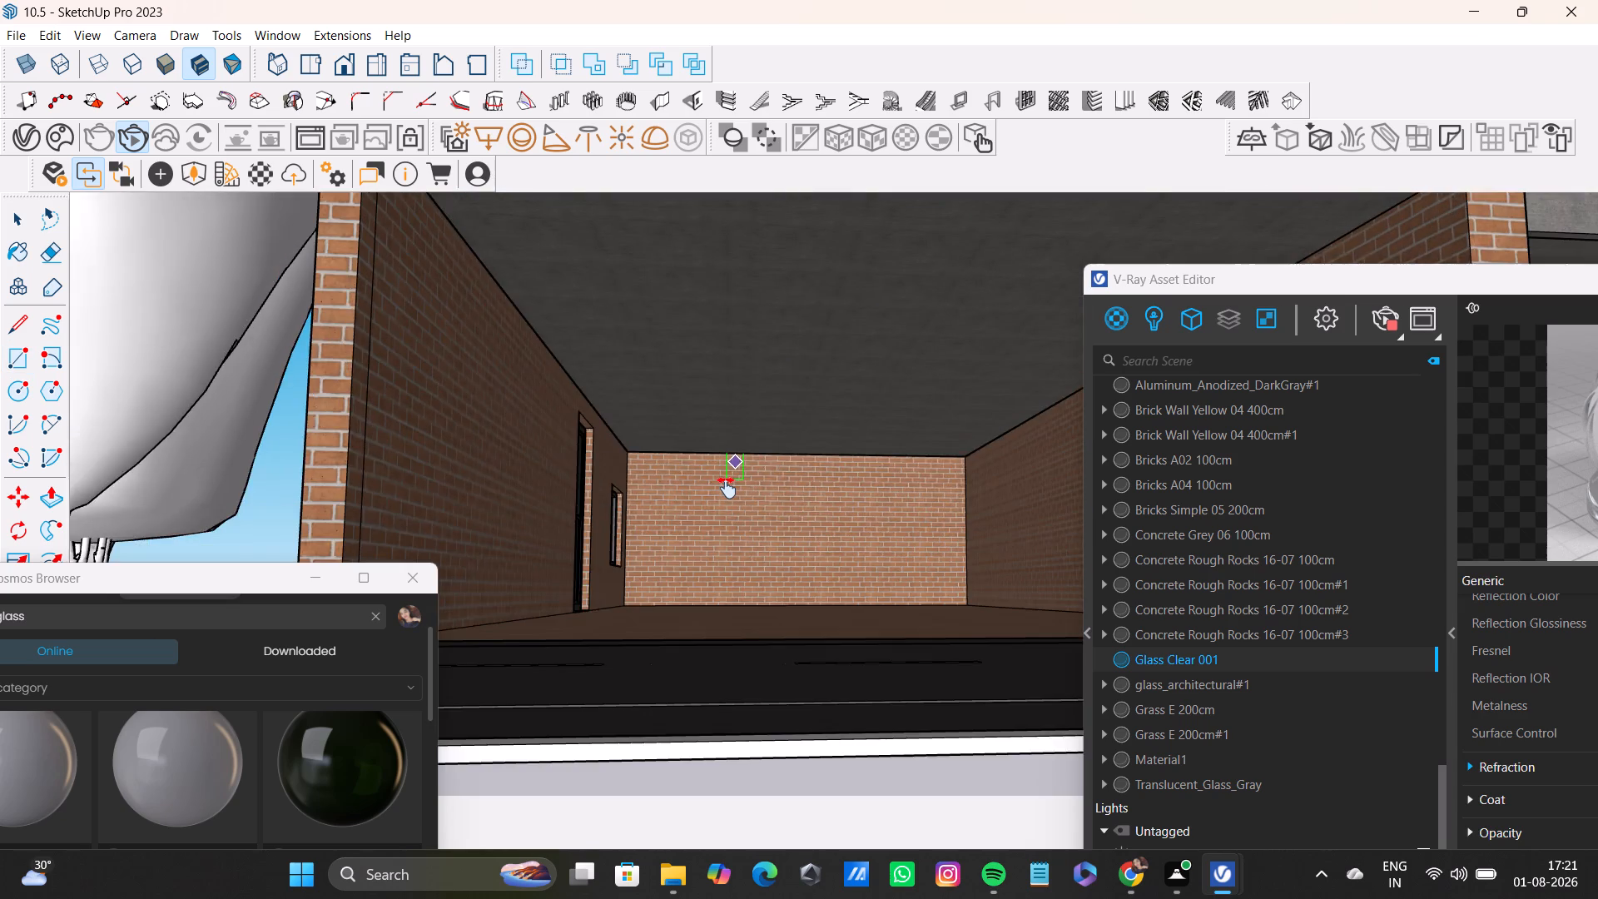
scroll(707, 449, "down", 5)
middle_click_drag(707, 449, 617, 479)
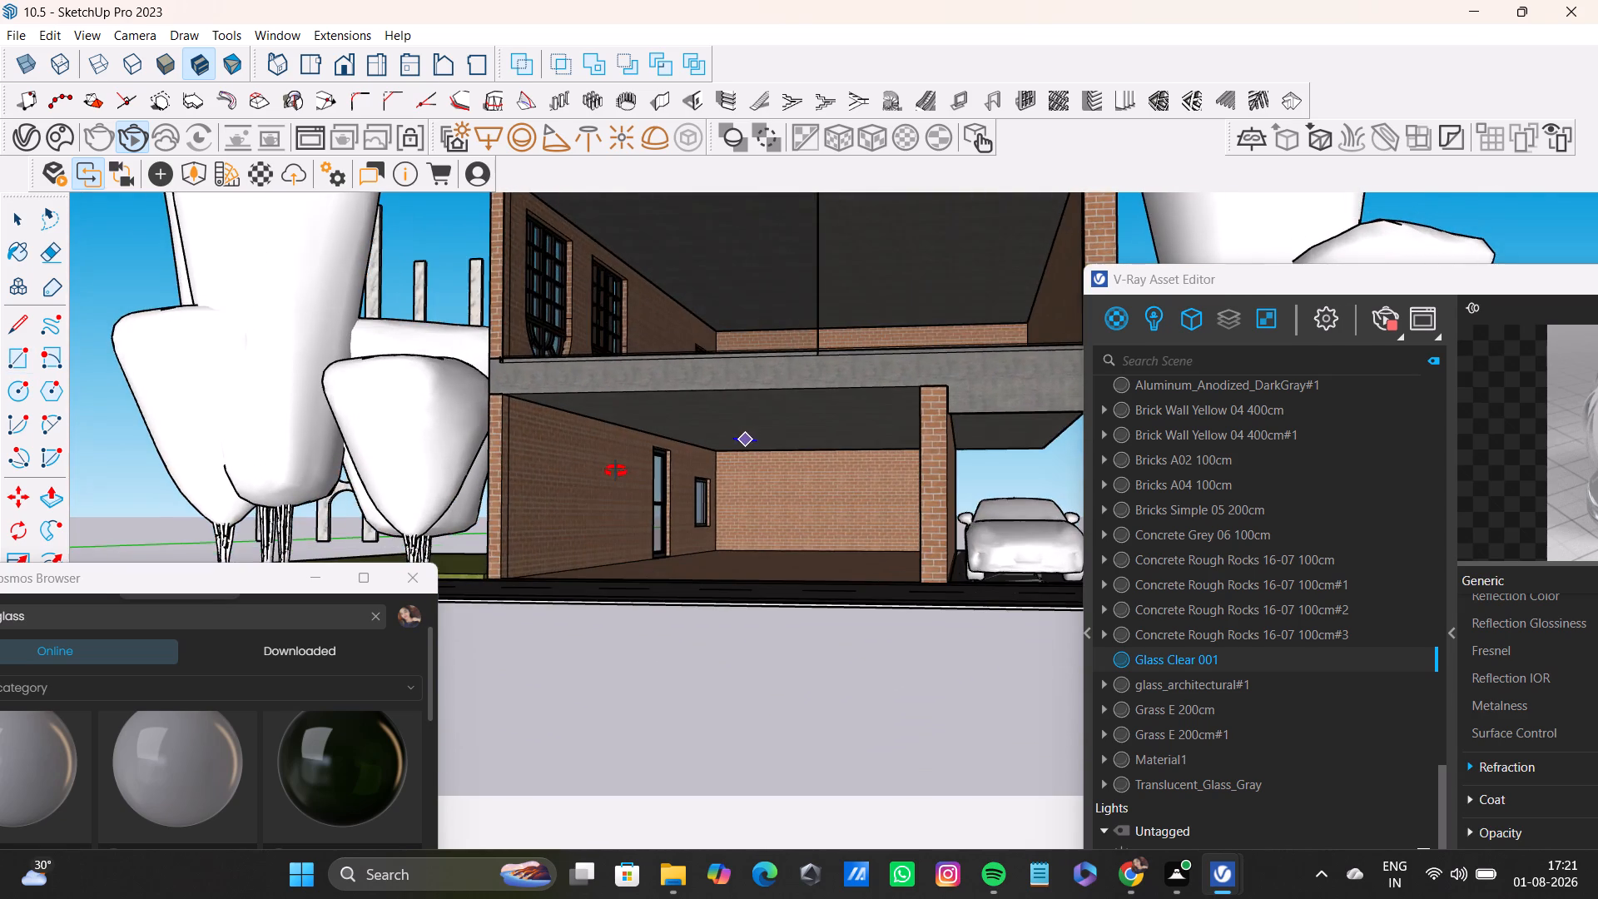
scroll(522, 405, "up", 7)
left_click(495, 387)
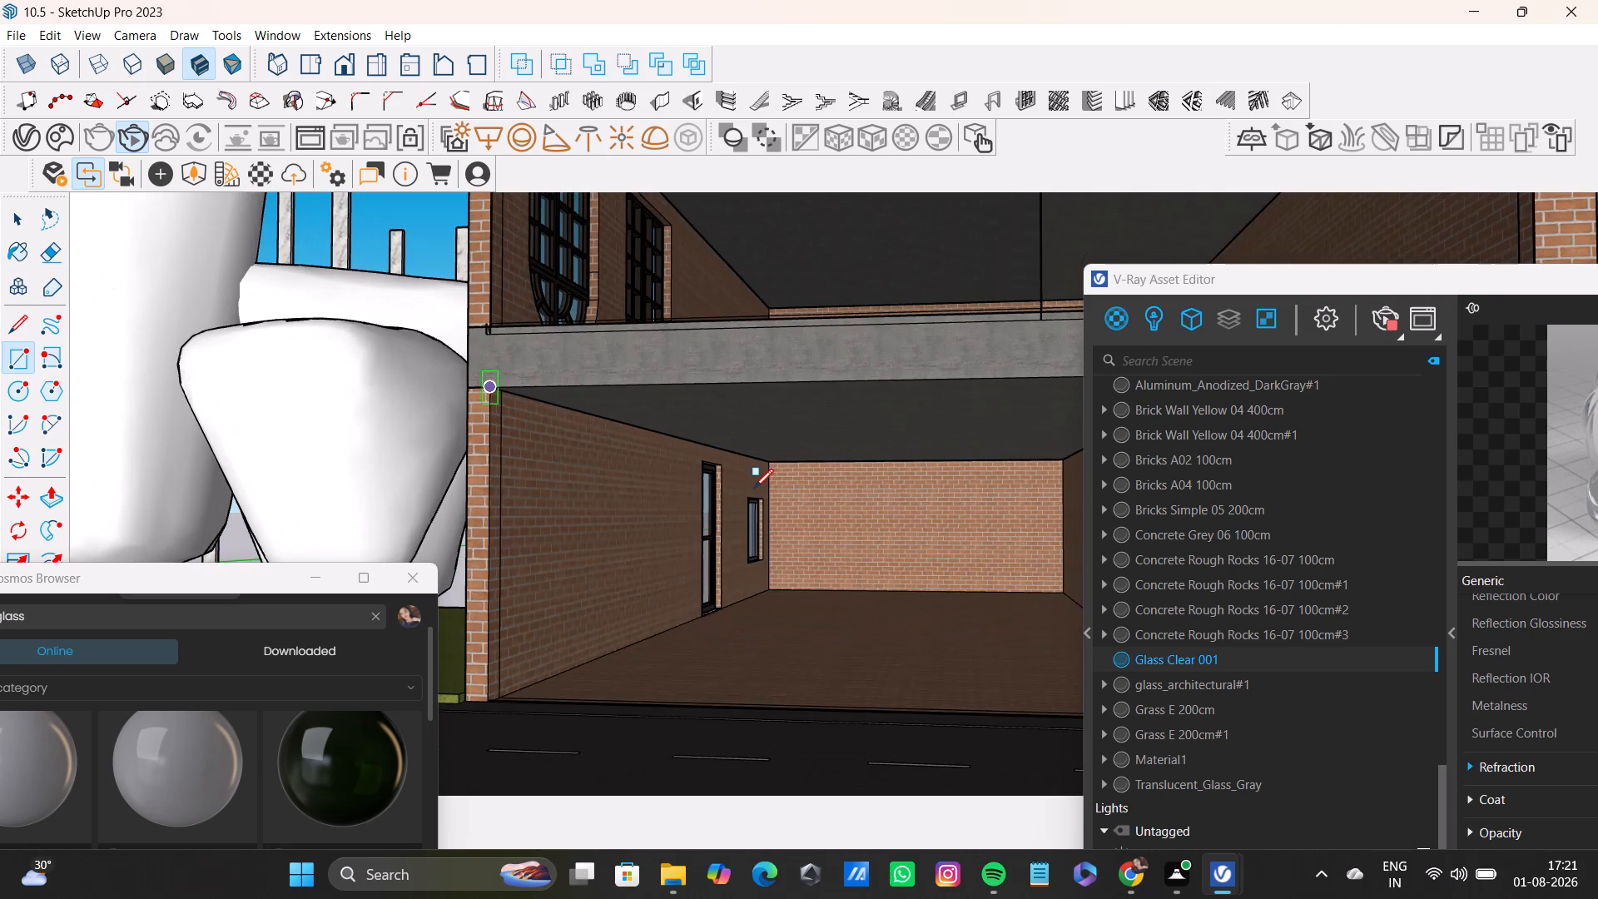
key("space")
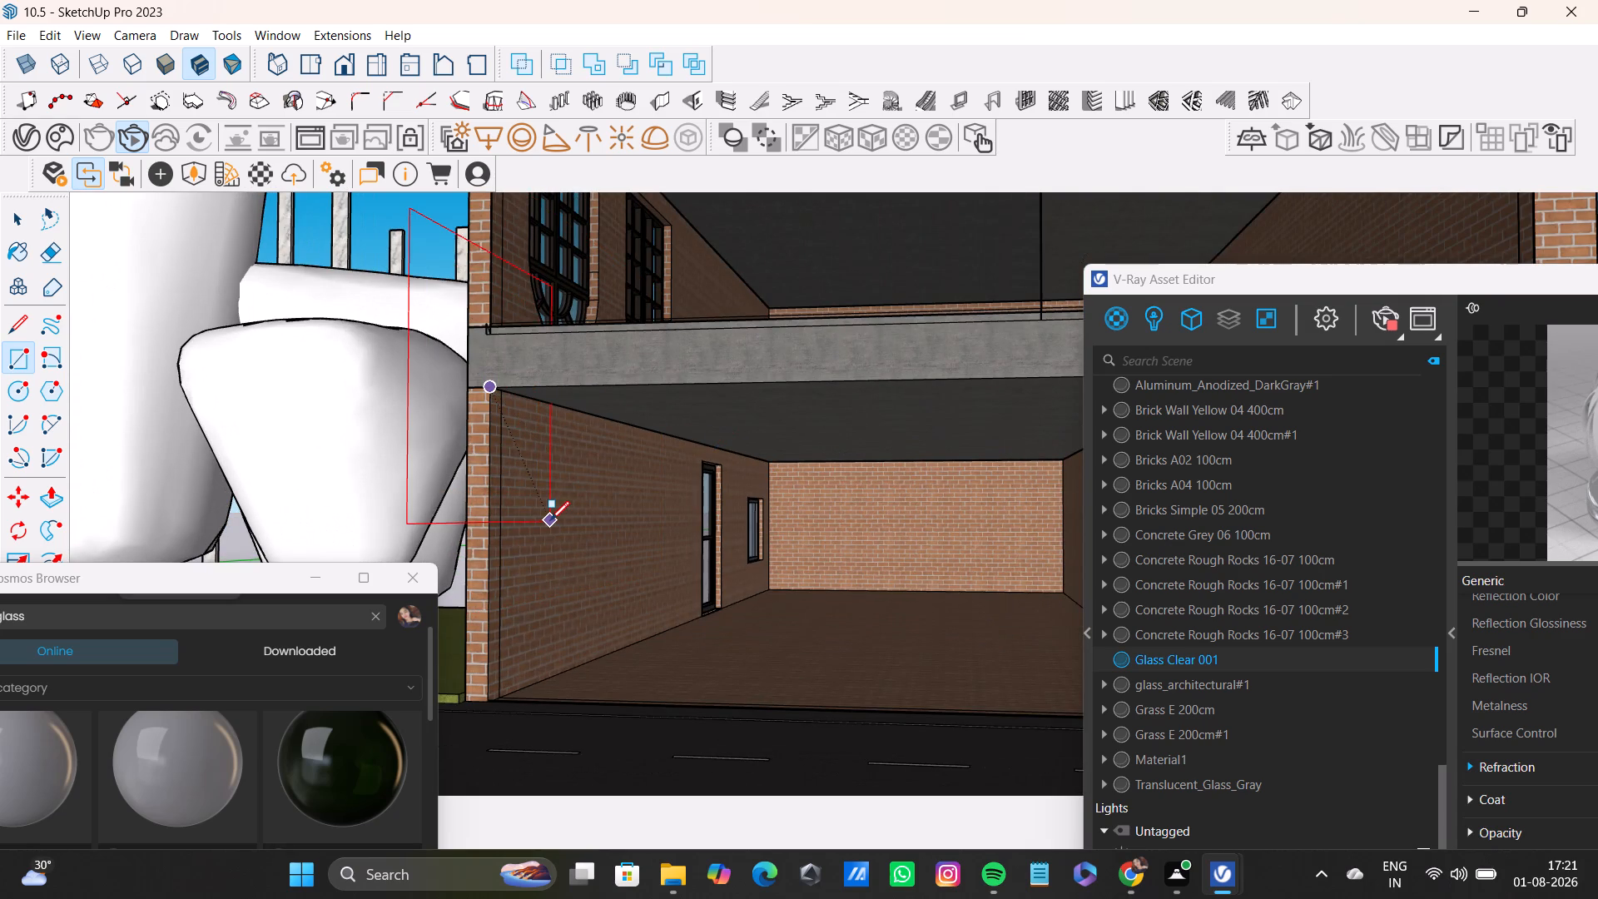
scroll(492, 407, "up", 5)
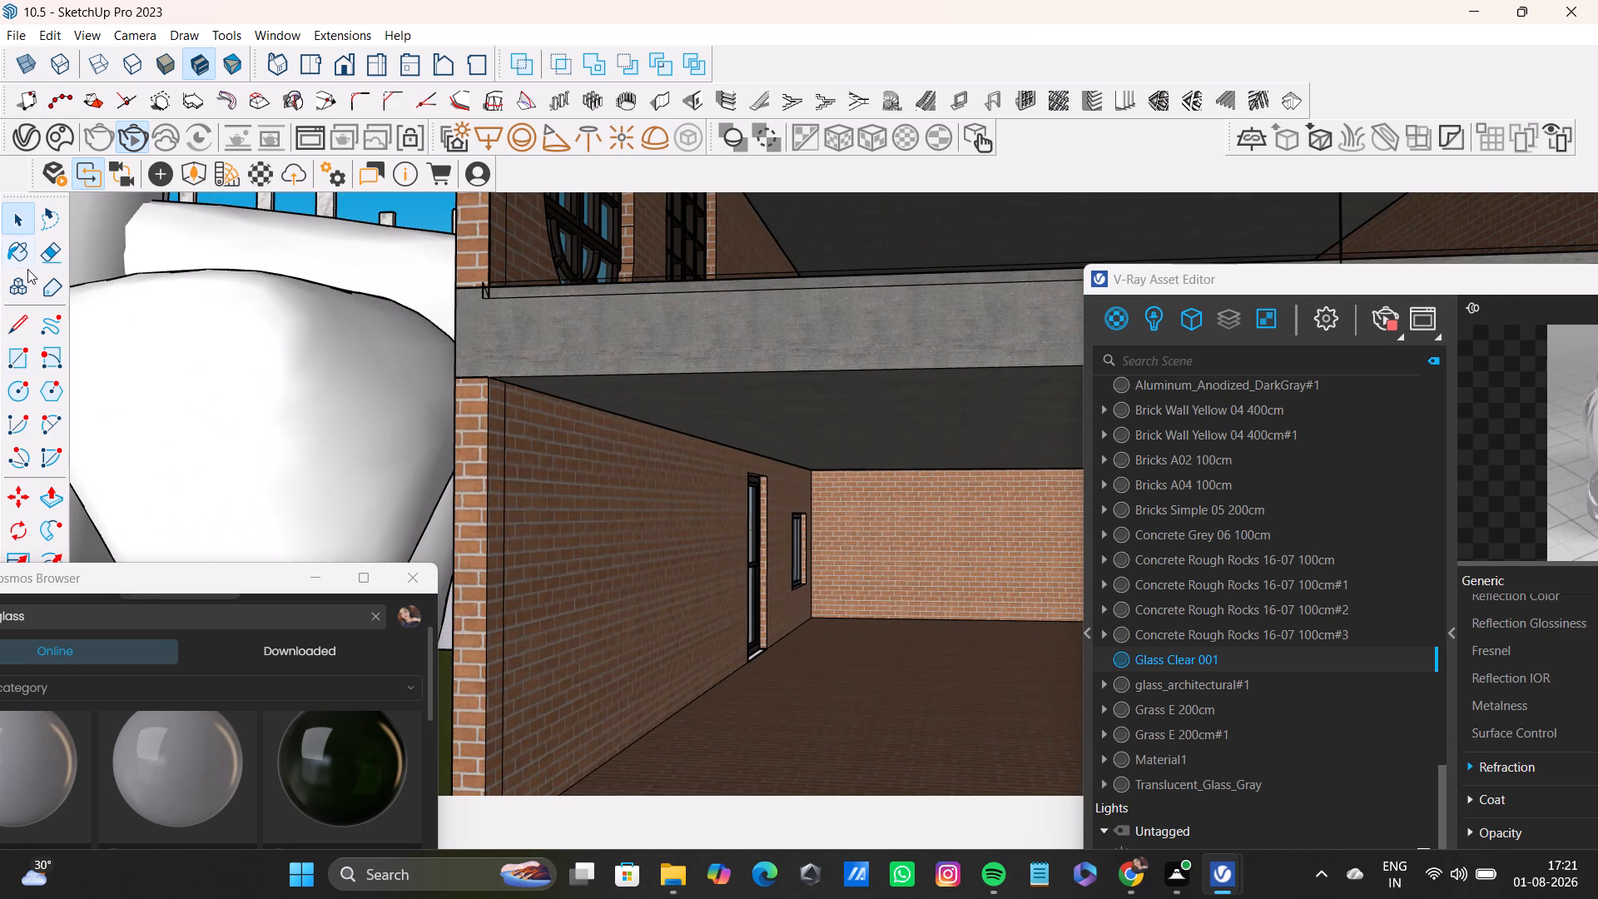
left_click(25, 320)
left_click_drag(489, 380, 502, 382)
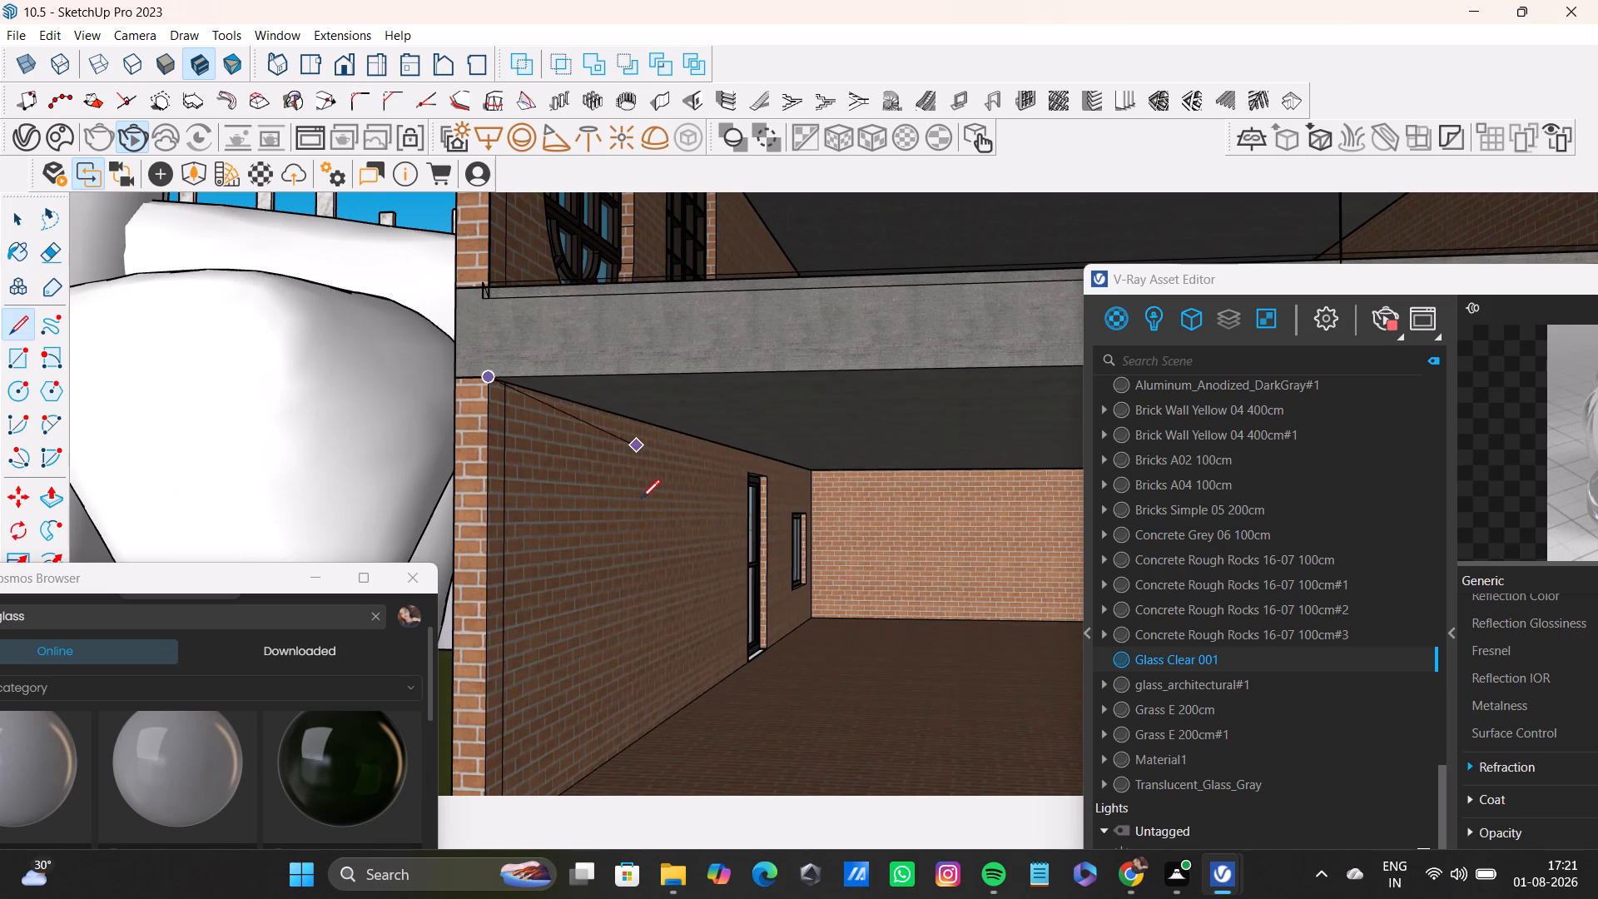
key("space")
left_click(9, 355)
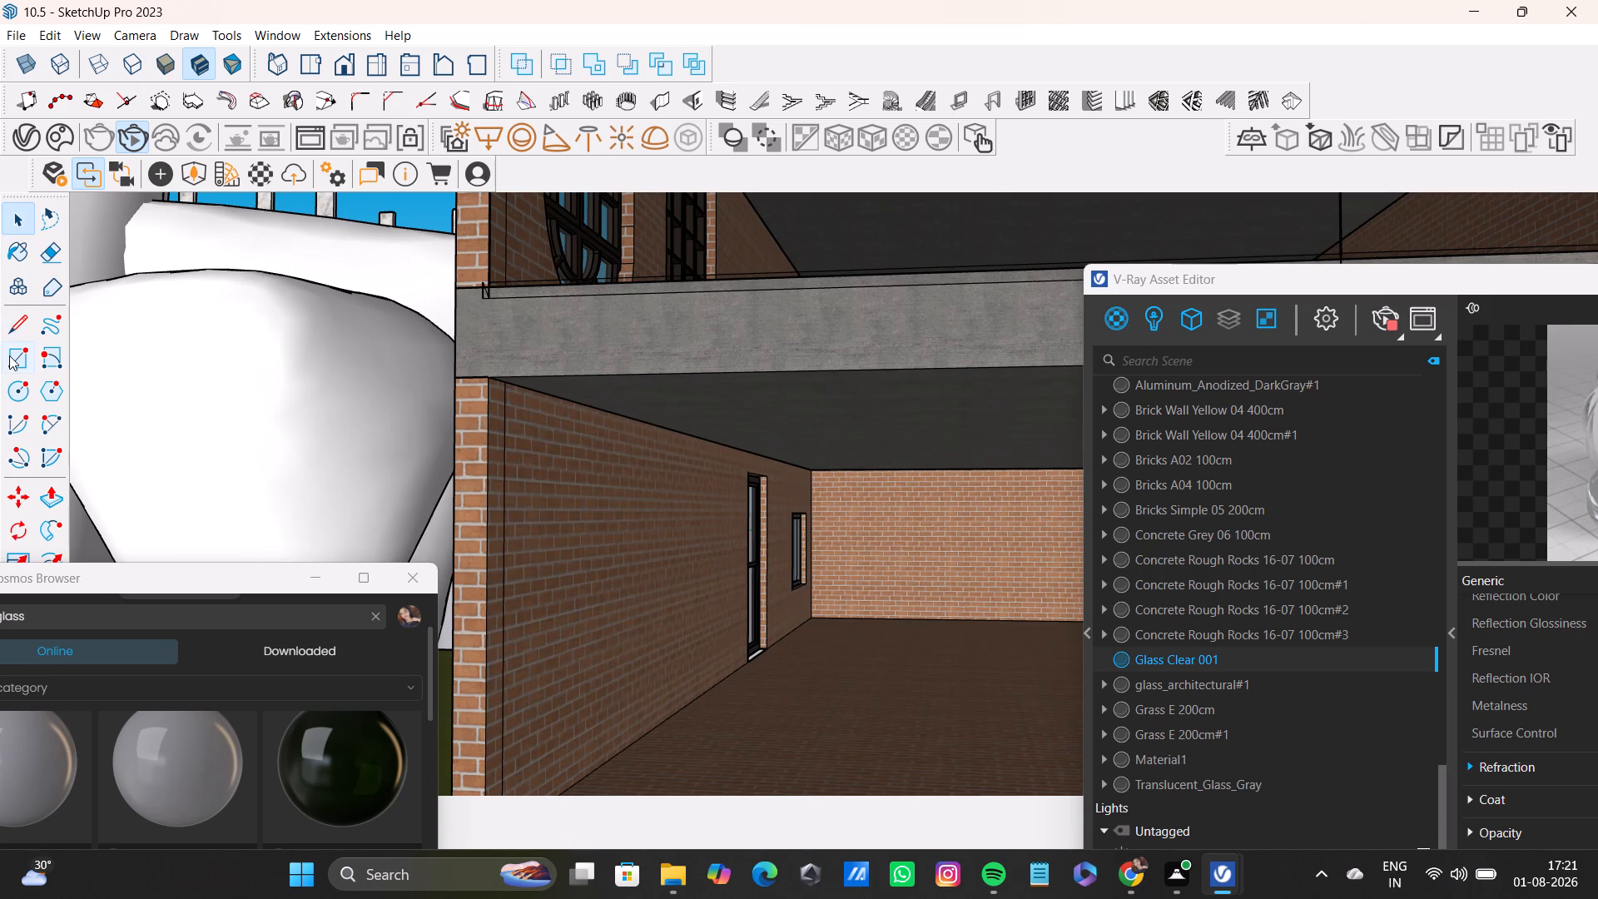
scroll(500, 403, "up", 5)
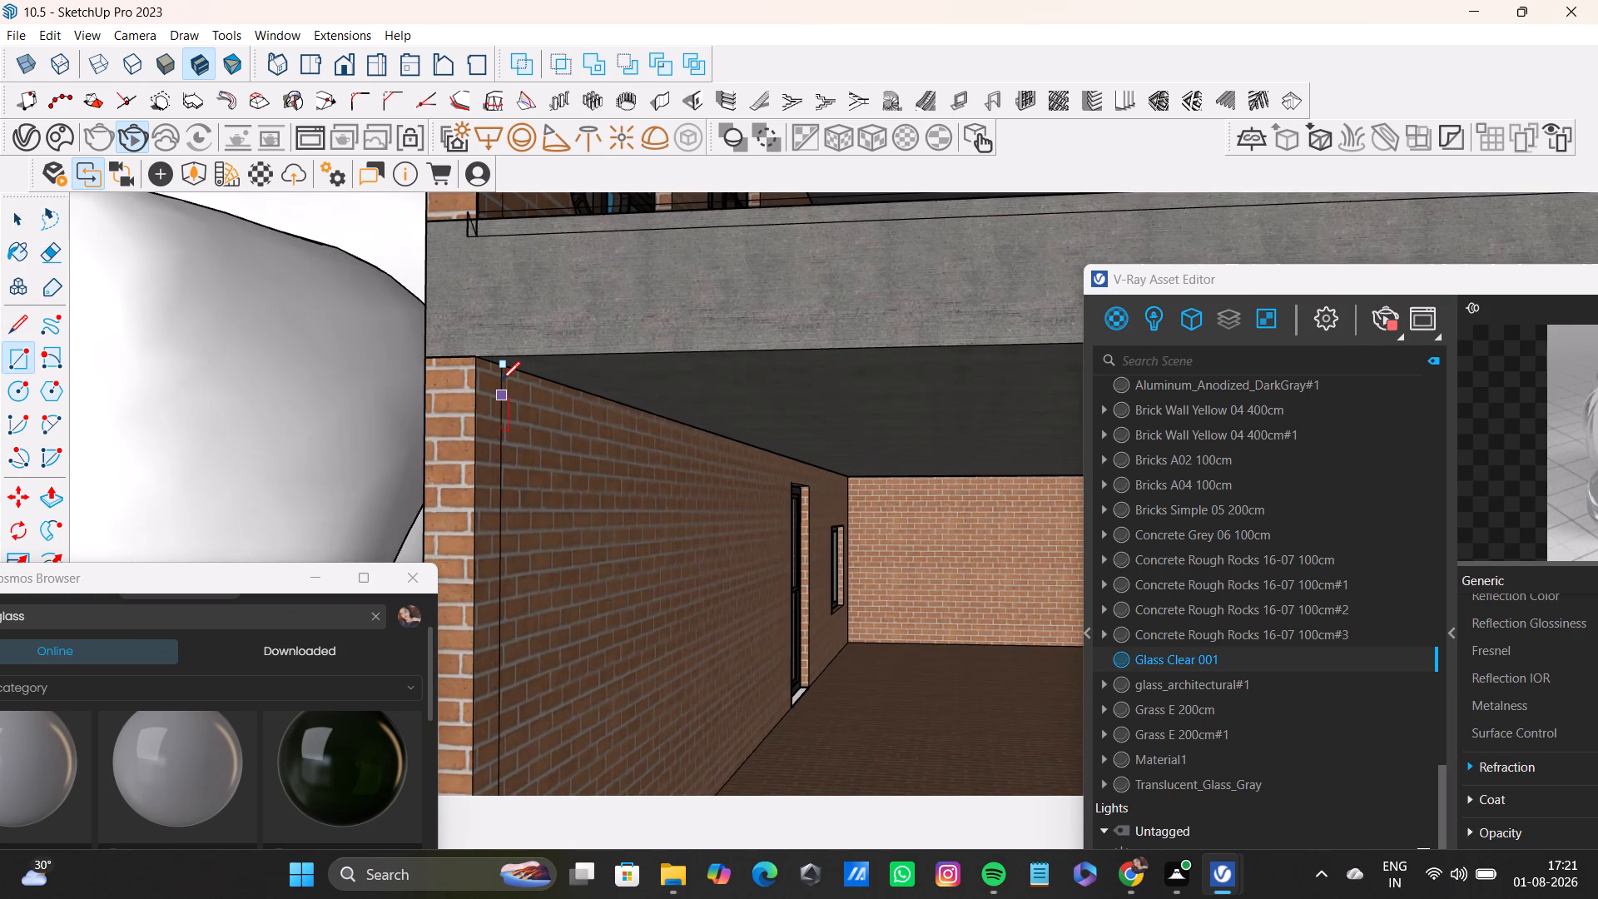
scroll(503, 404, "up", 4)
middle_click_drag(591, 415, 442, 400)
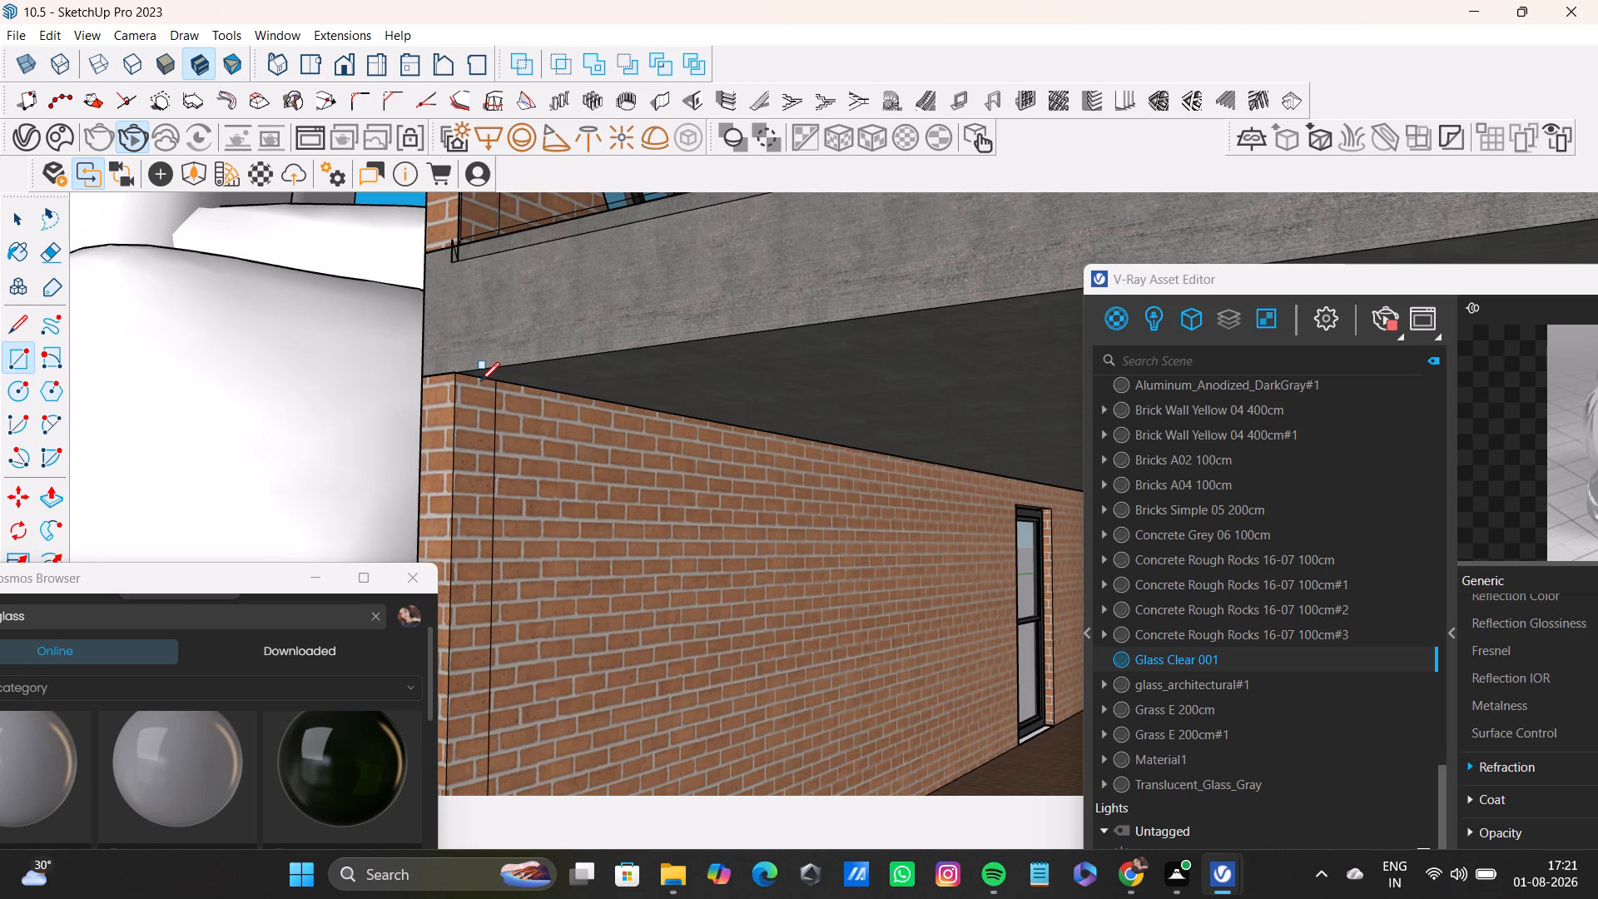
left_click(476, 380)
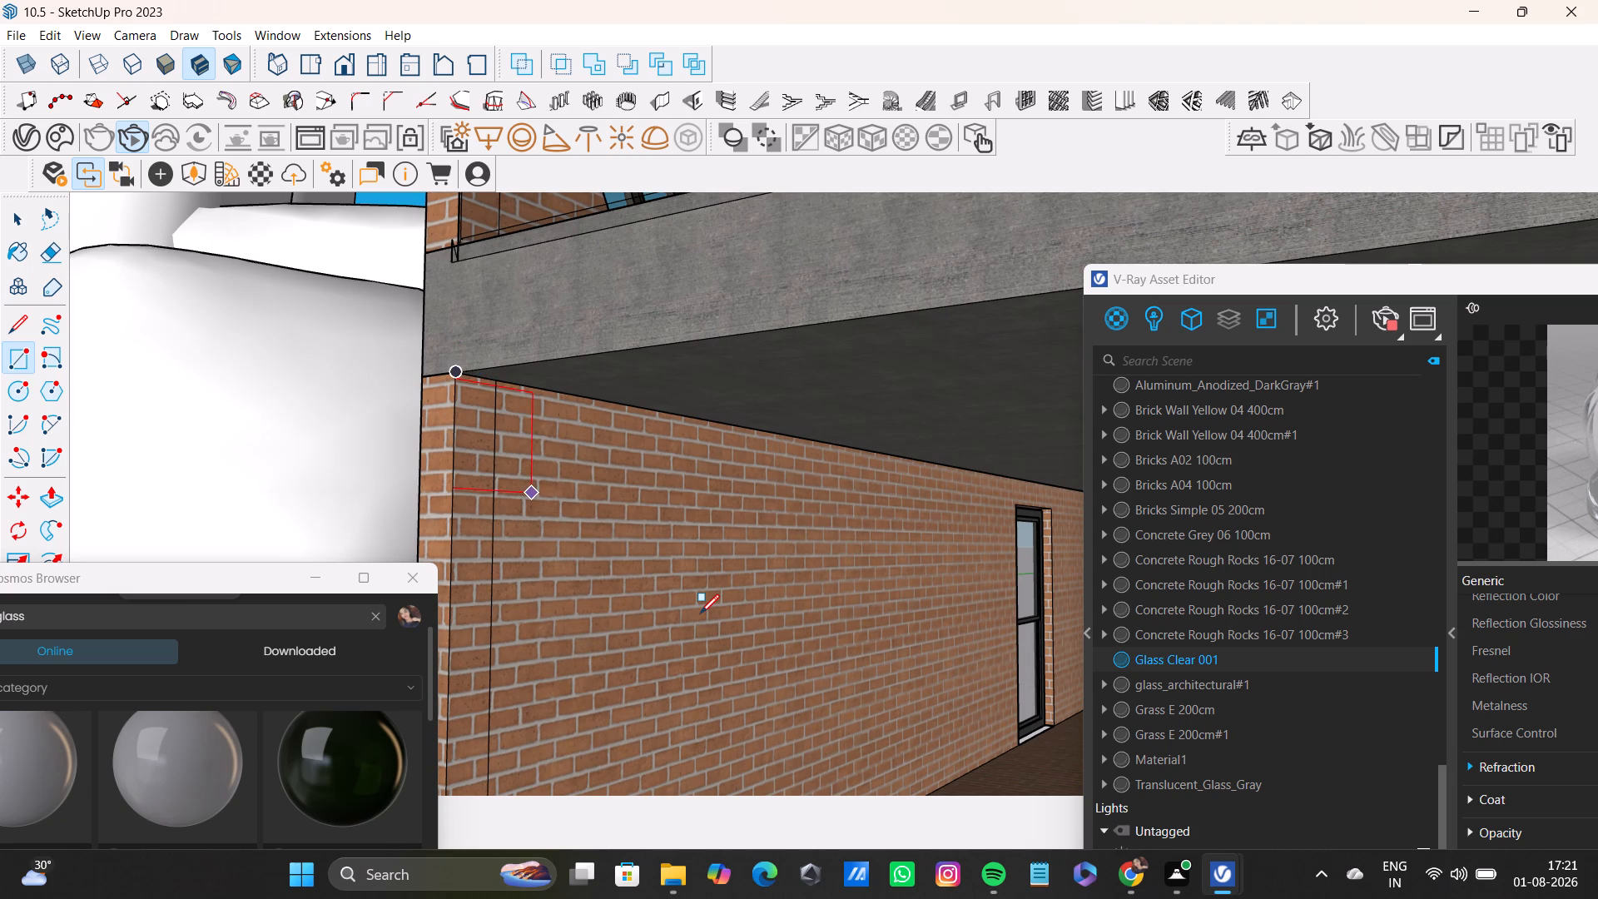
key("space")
Draw a vertical rectangle filling the ground-floor front opening, from the brick wall's upper corner under the slab to the brick pier's base.
left_click(22, 359)
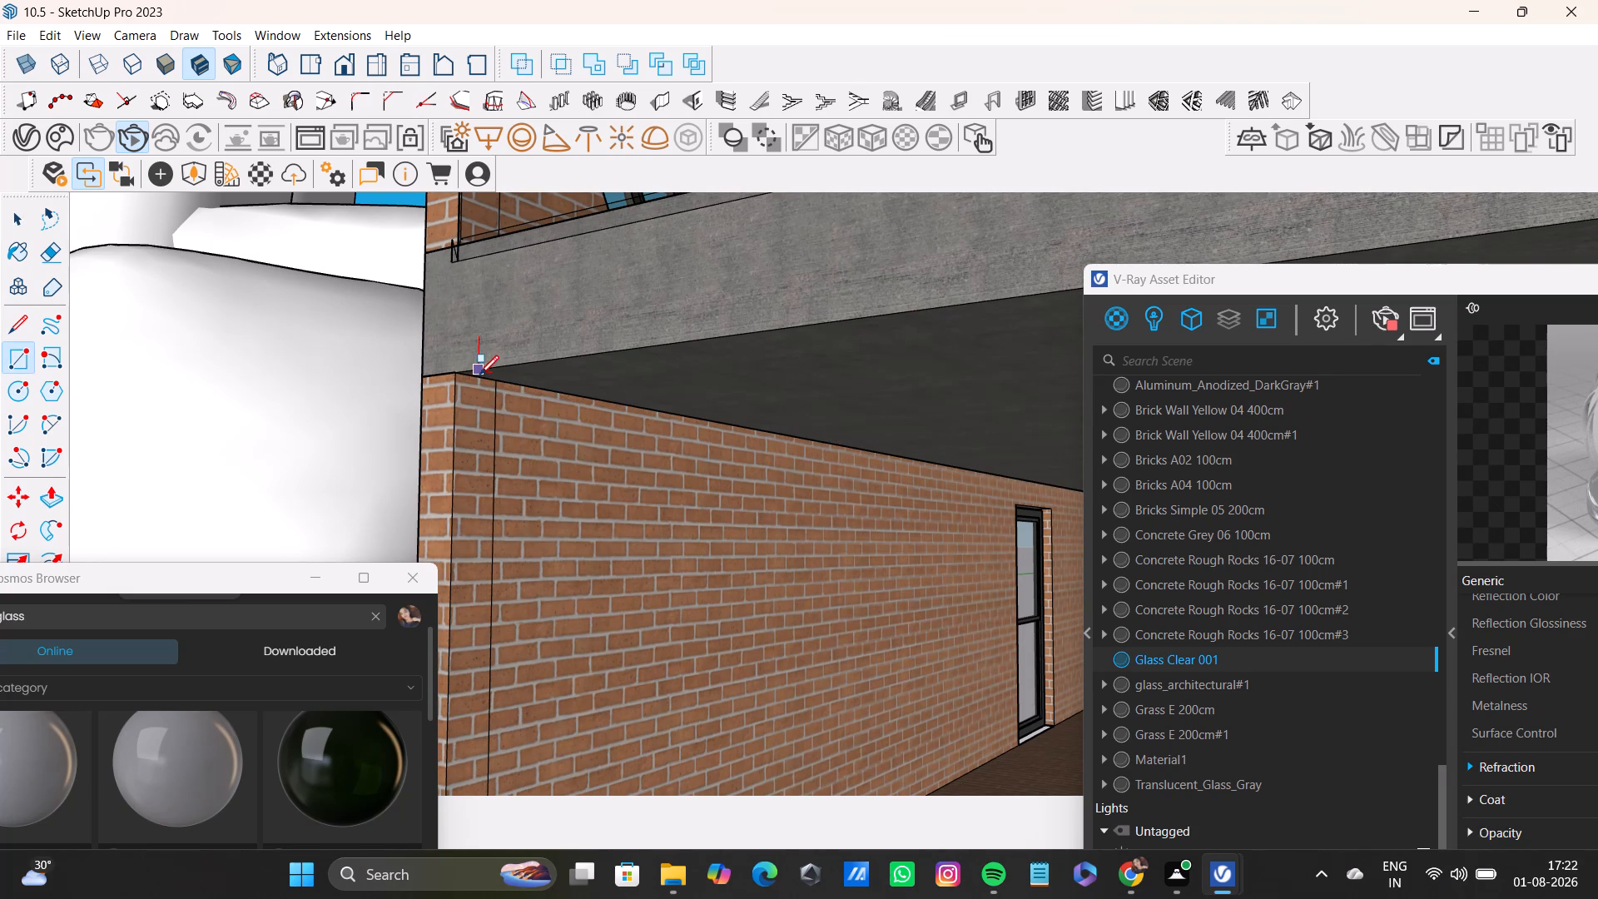
scroll(477, 454, "up", 3)
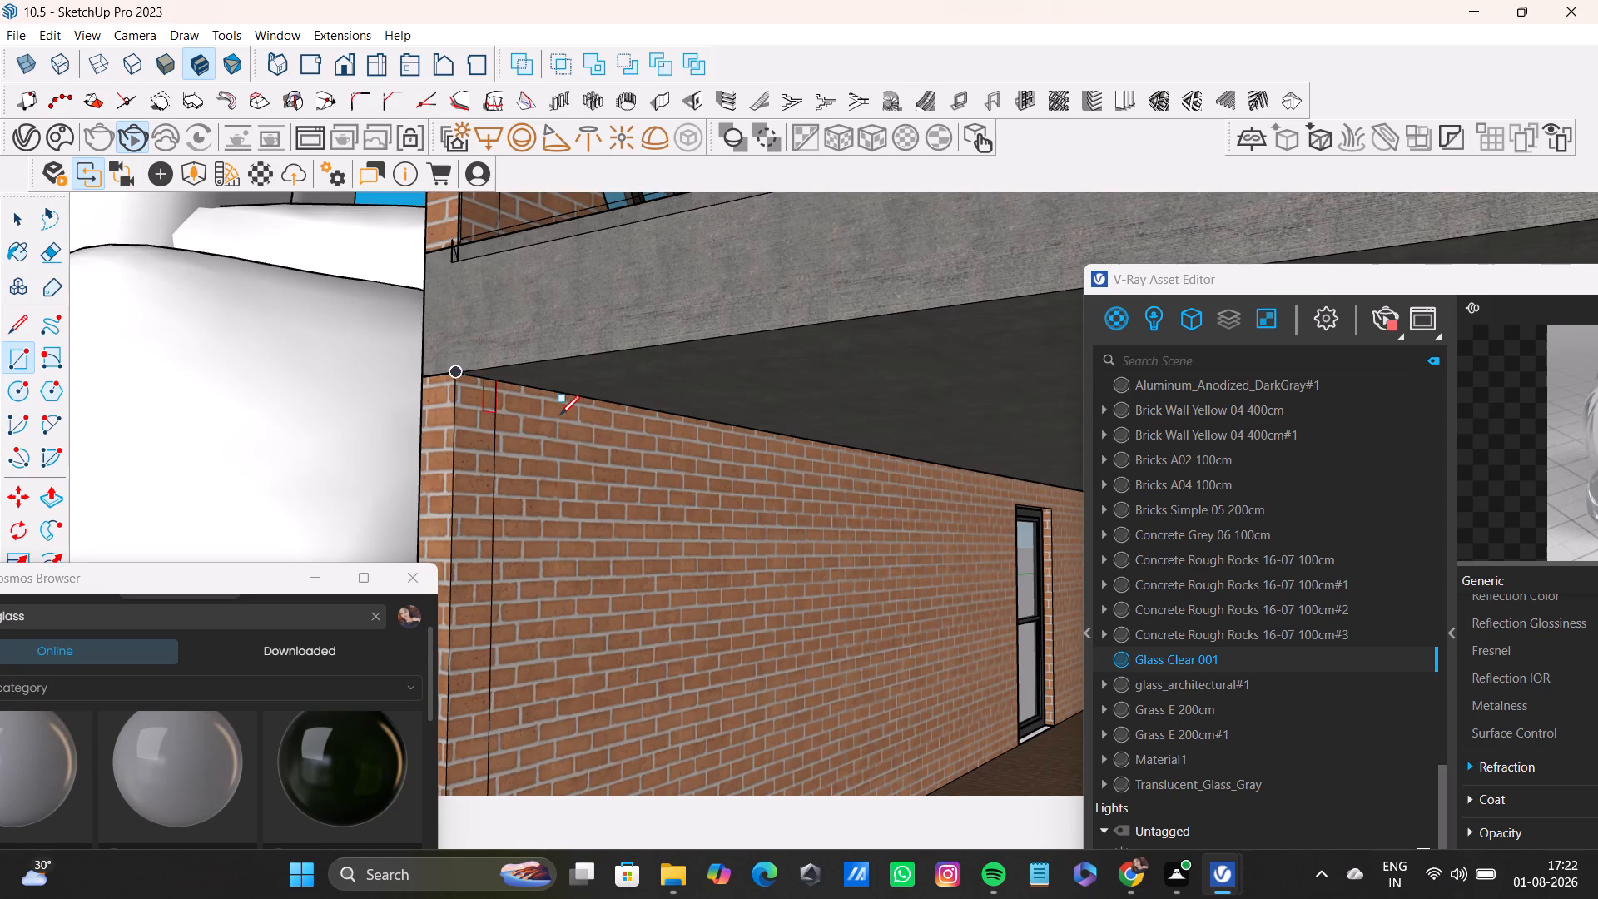
scroll(560, 415, "up", 9)
scroll(473, 375, "up", 3)
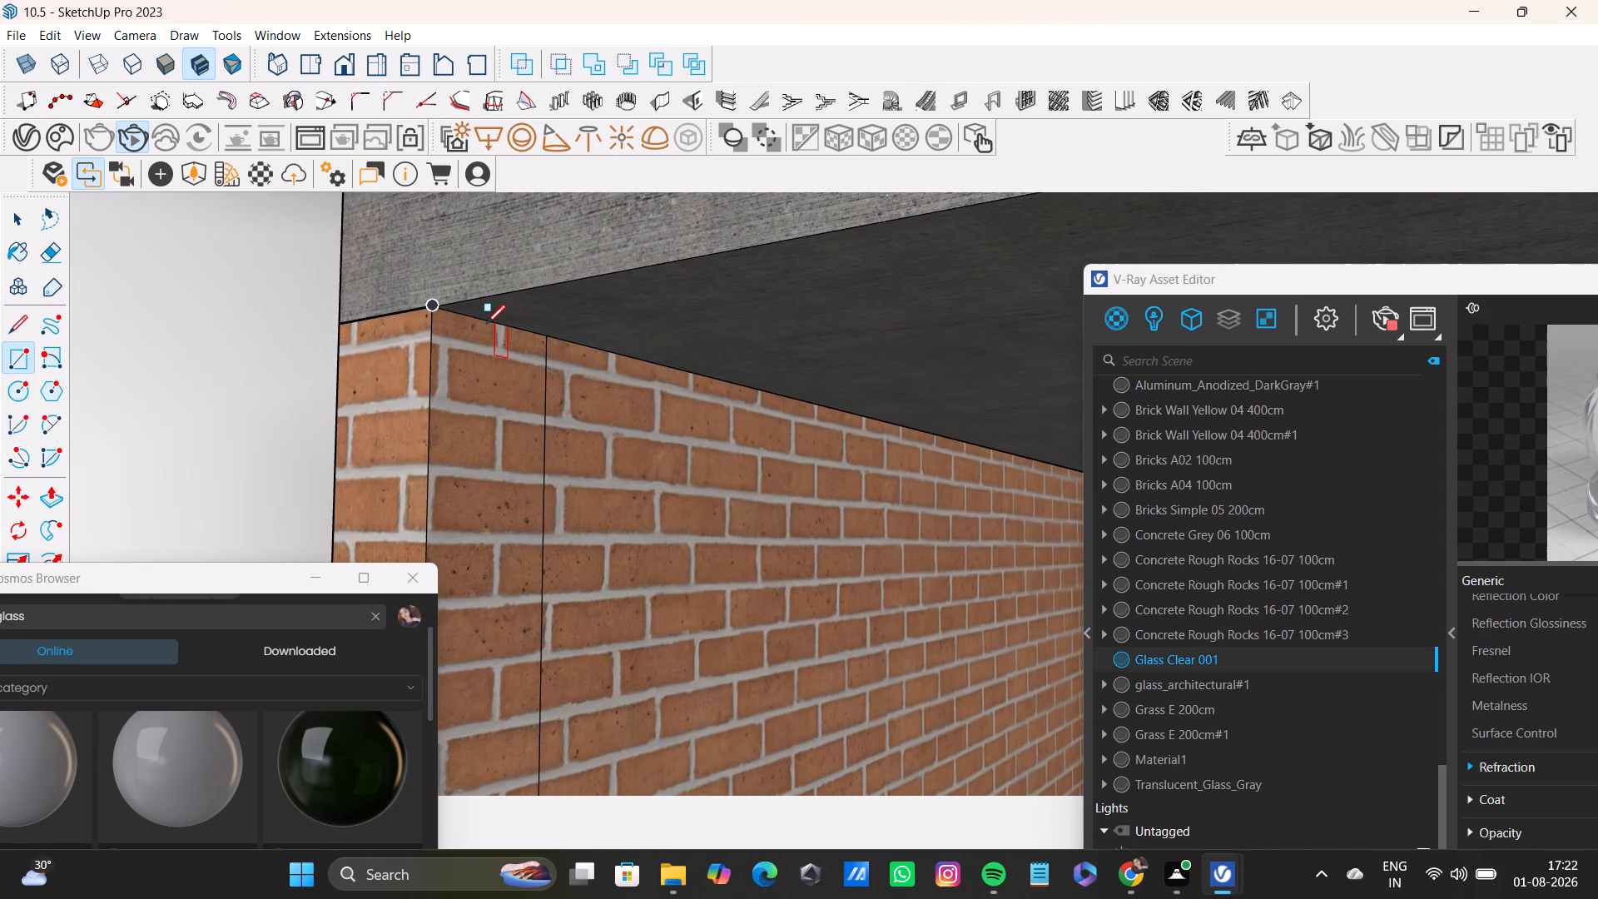
left_click(470, 319)
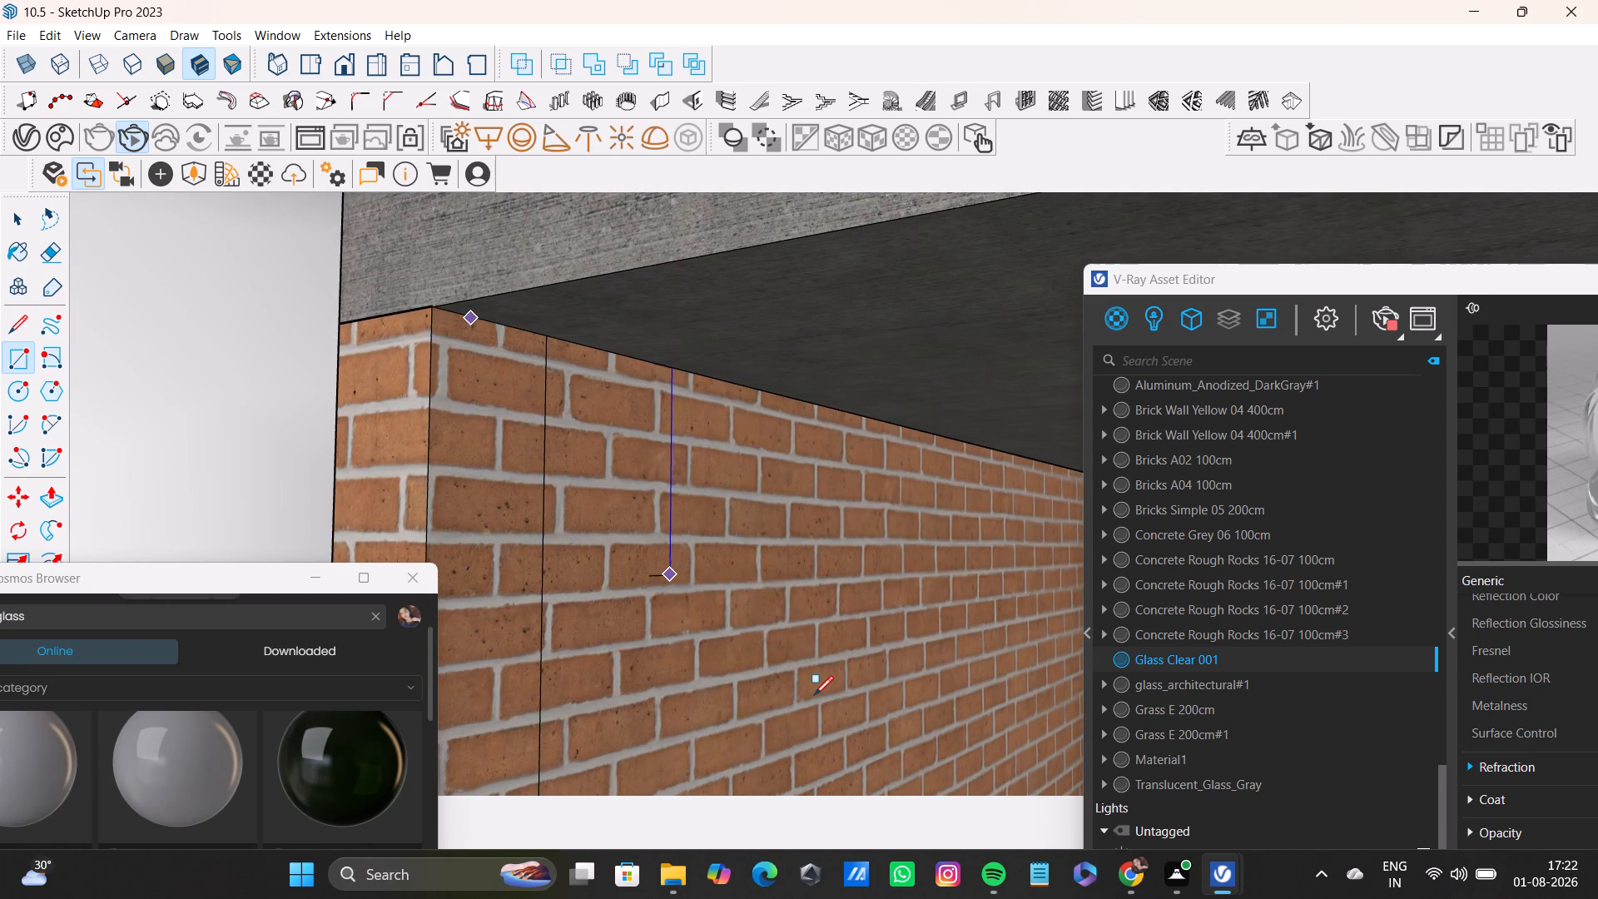
key("Right")
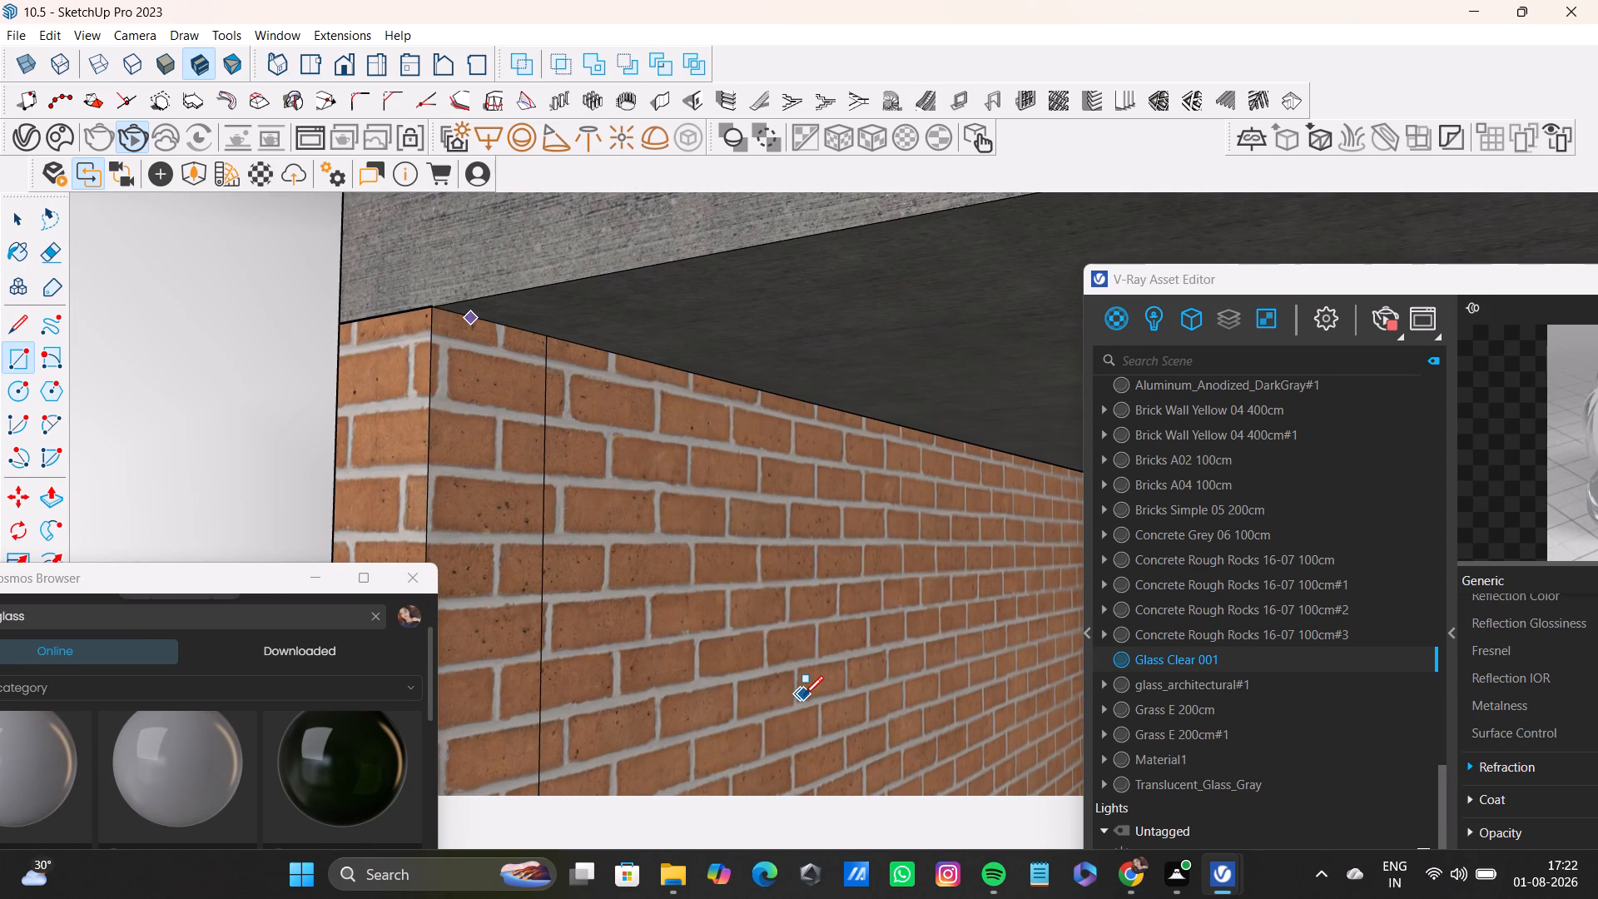
key("Left")
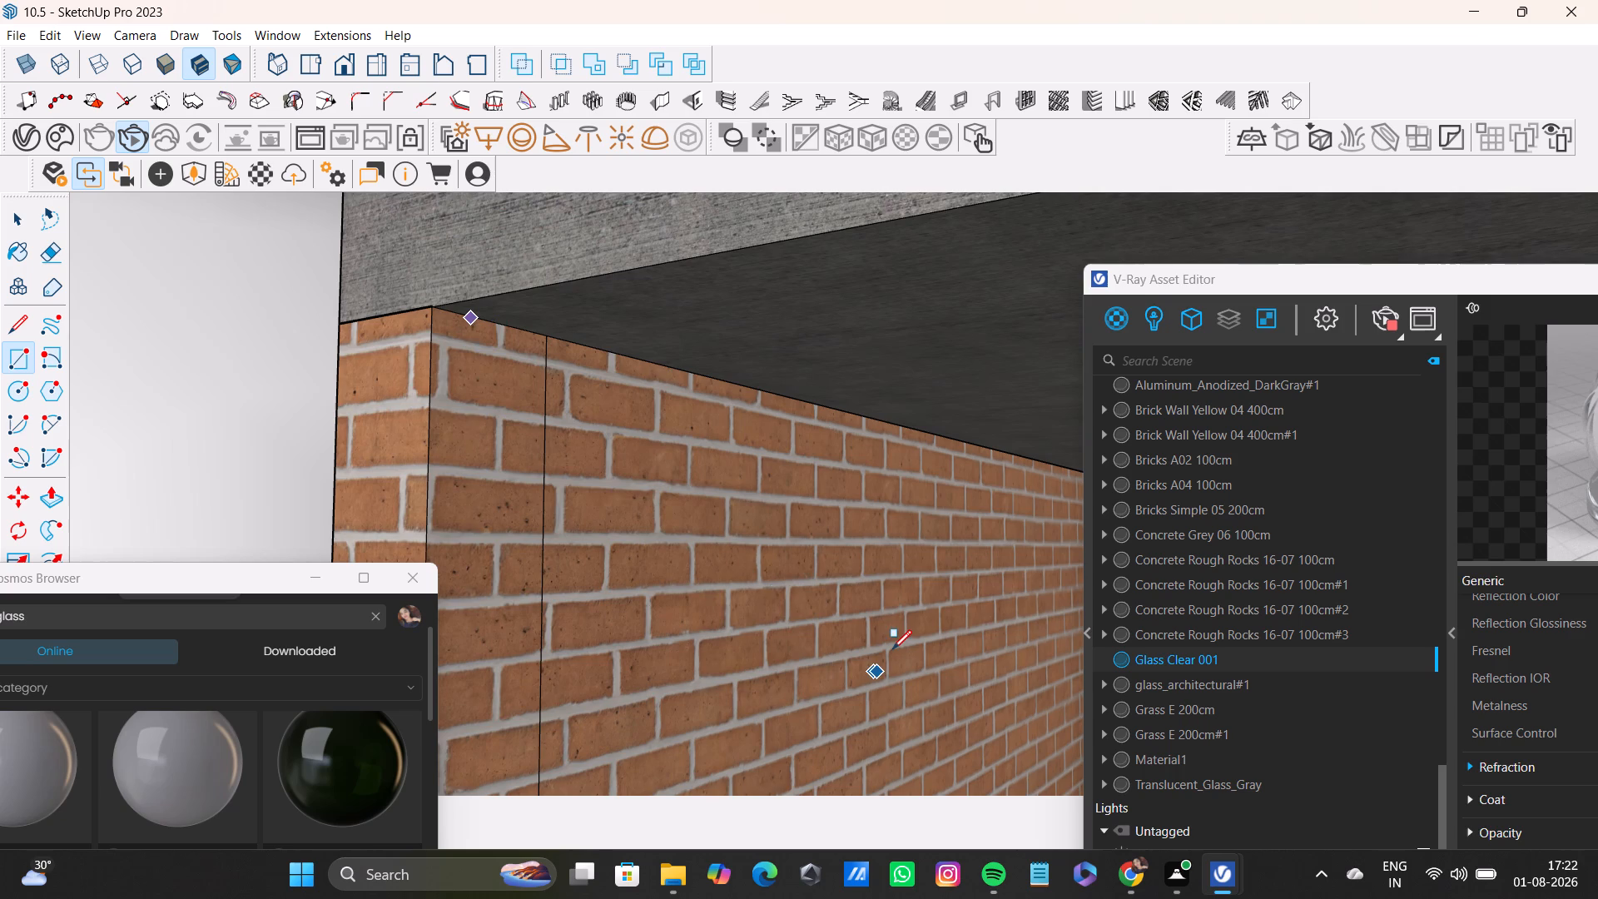
scroll(812, 612, "down", 8)
middle_click_drag(804, 604, 667, 369, "shift")
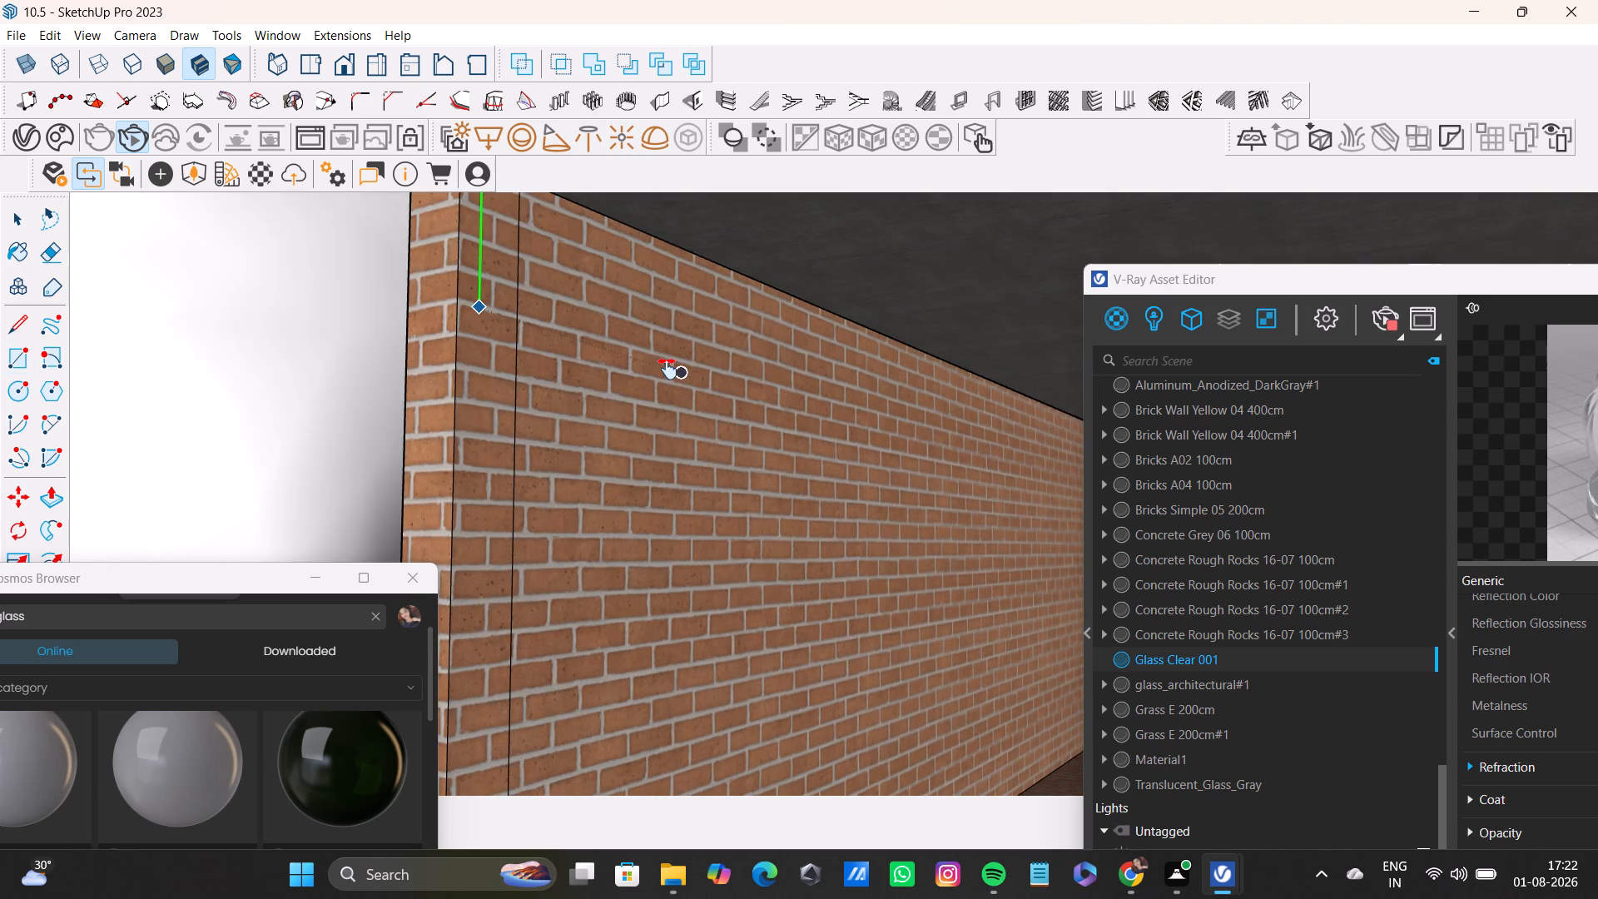
middle_click_drag(667, 369, 705, 457, "shift")
scroll(705, 457, "down", 8, "shift")
scroll(800, 564, "down", 2)
scroll(727, 504, "down", 4)
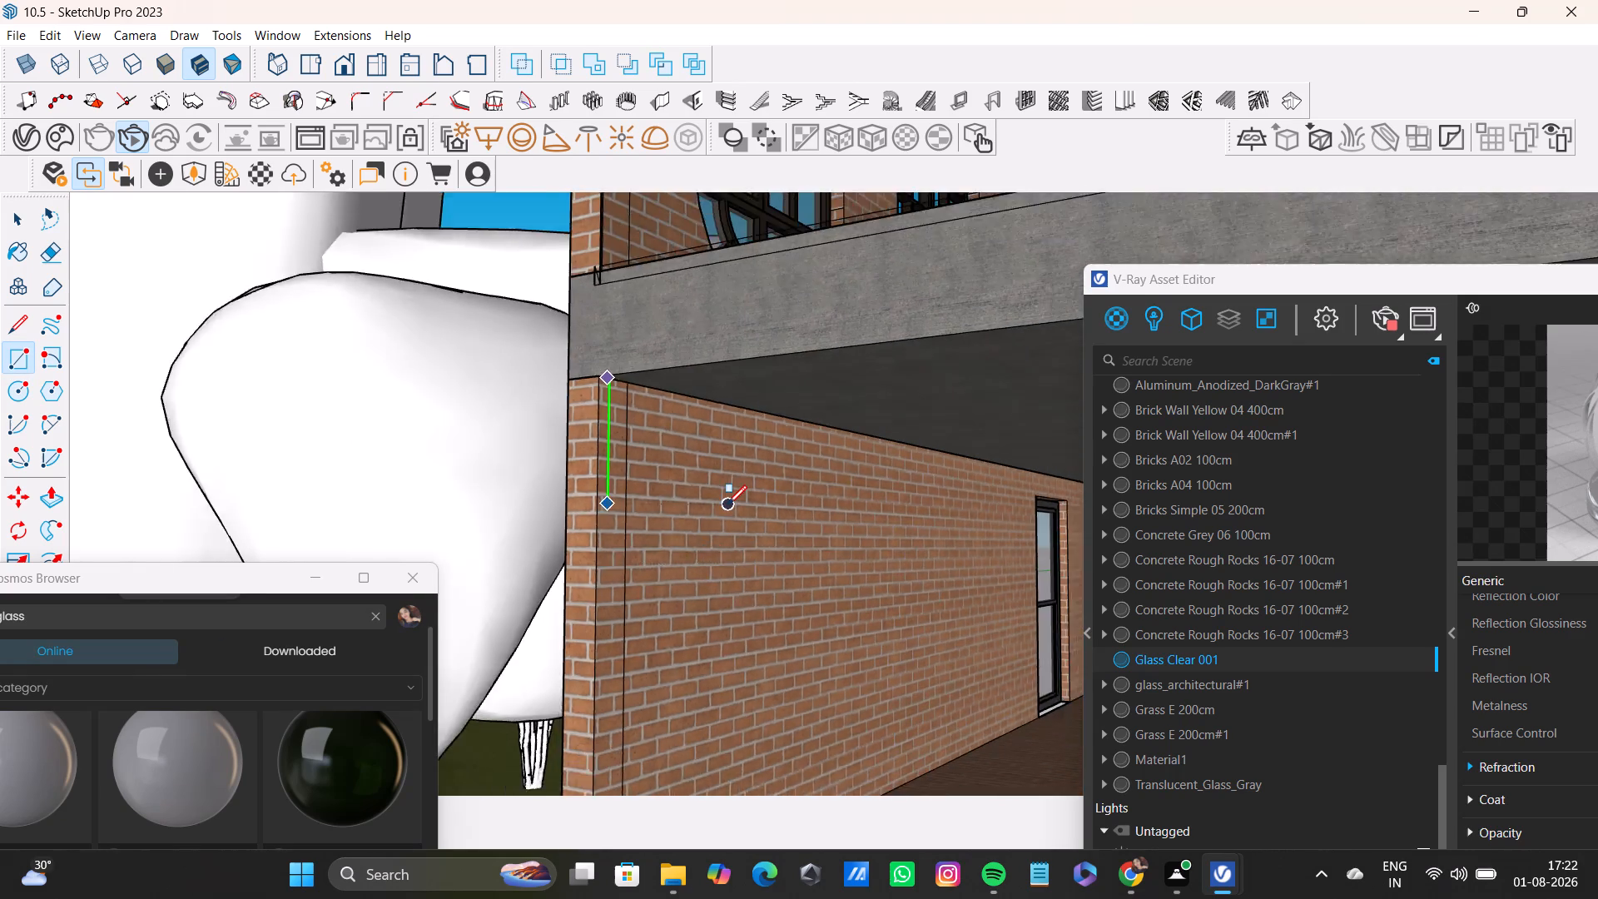
scroll(727, 504, "down", 10)
middle_click_drag(727, 504, 596, 370)
middle_click_drag(827, 509, 701, 448)
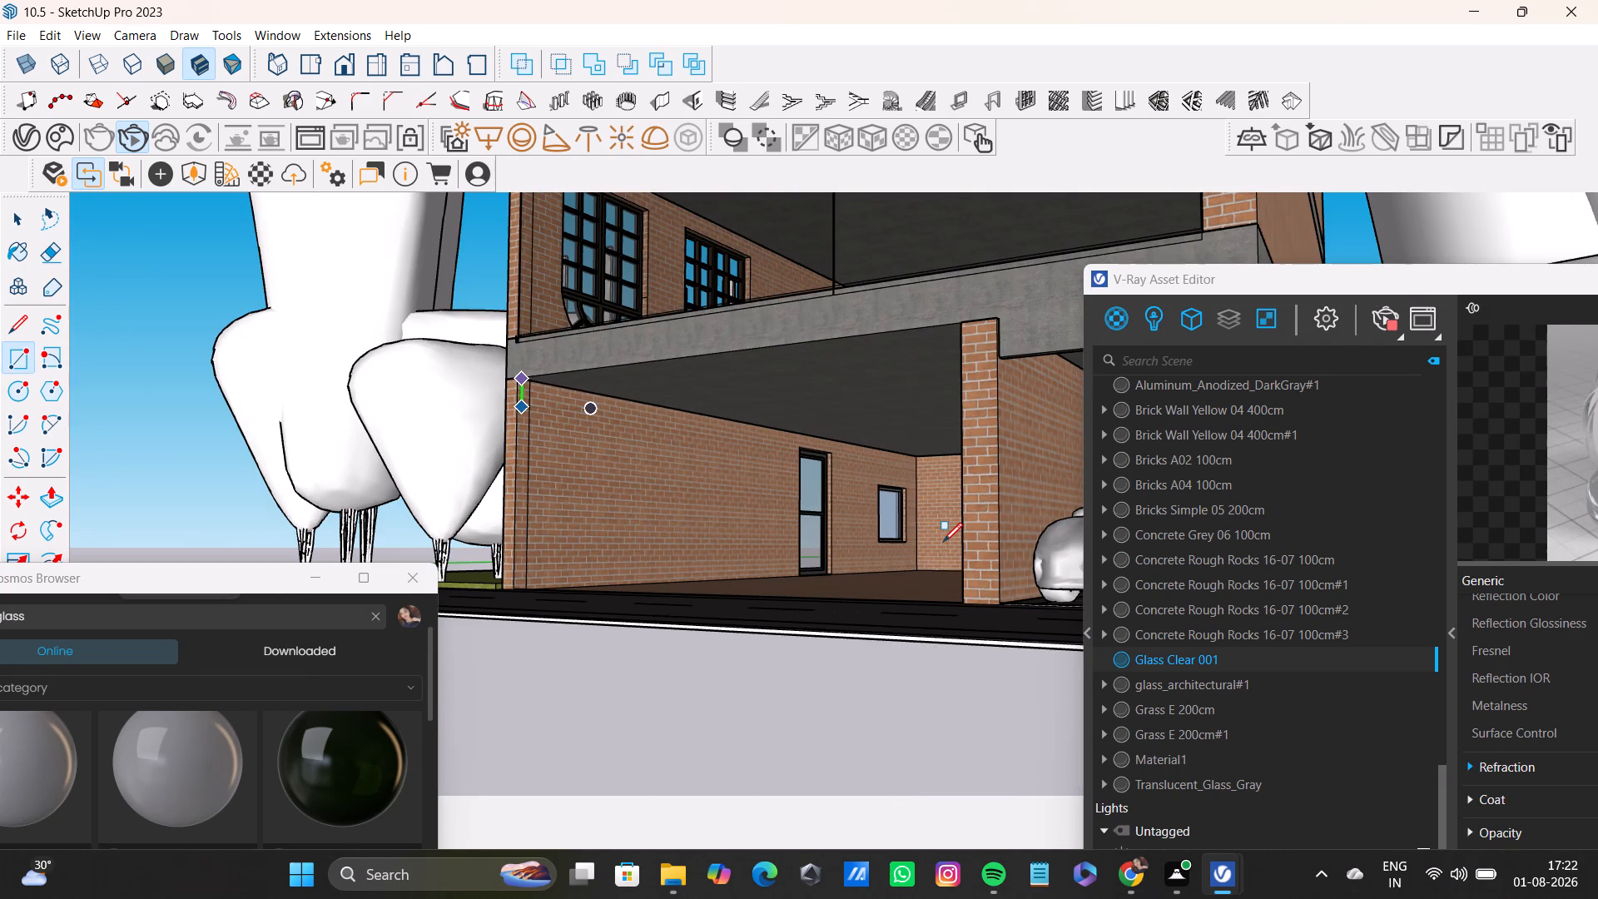
left_click(961, 606)
key("space")
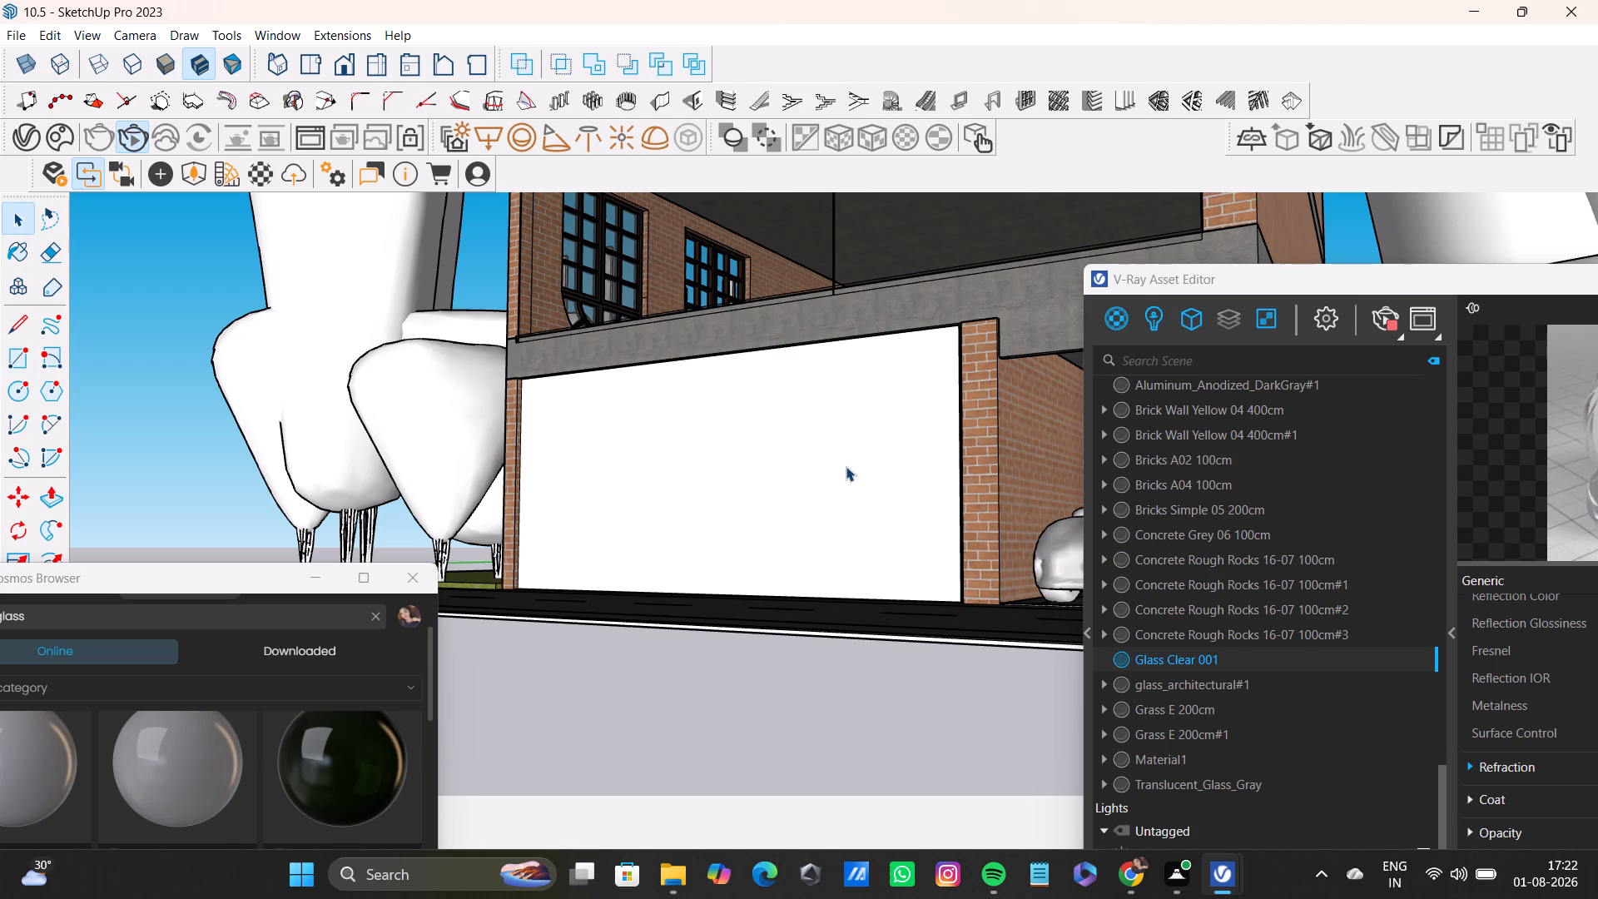
Select the new ground-floor rectangle with its edges and apply the Glass Clear 001 material to it.
key("space")
double_click(760, 465)
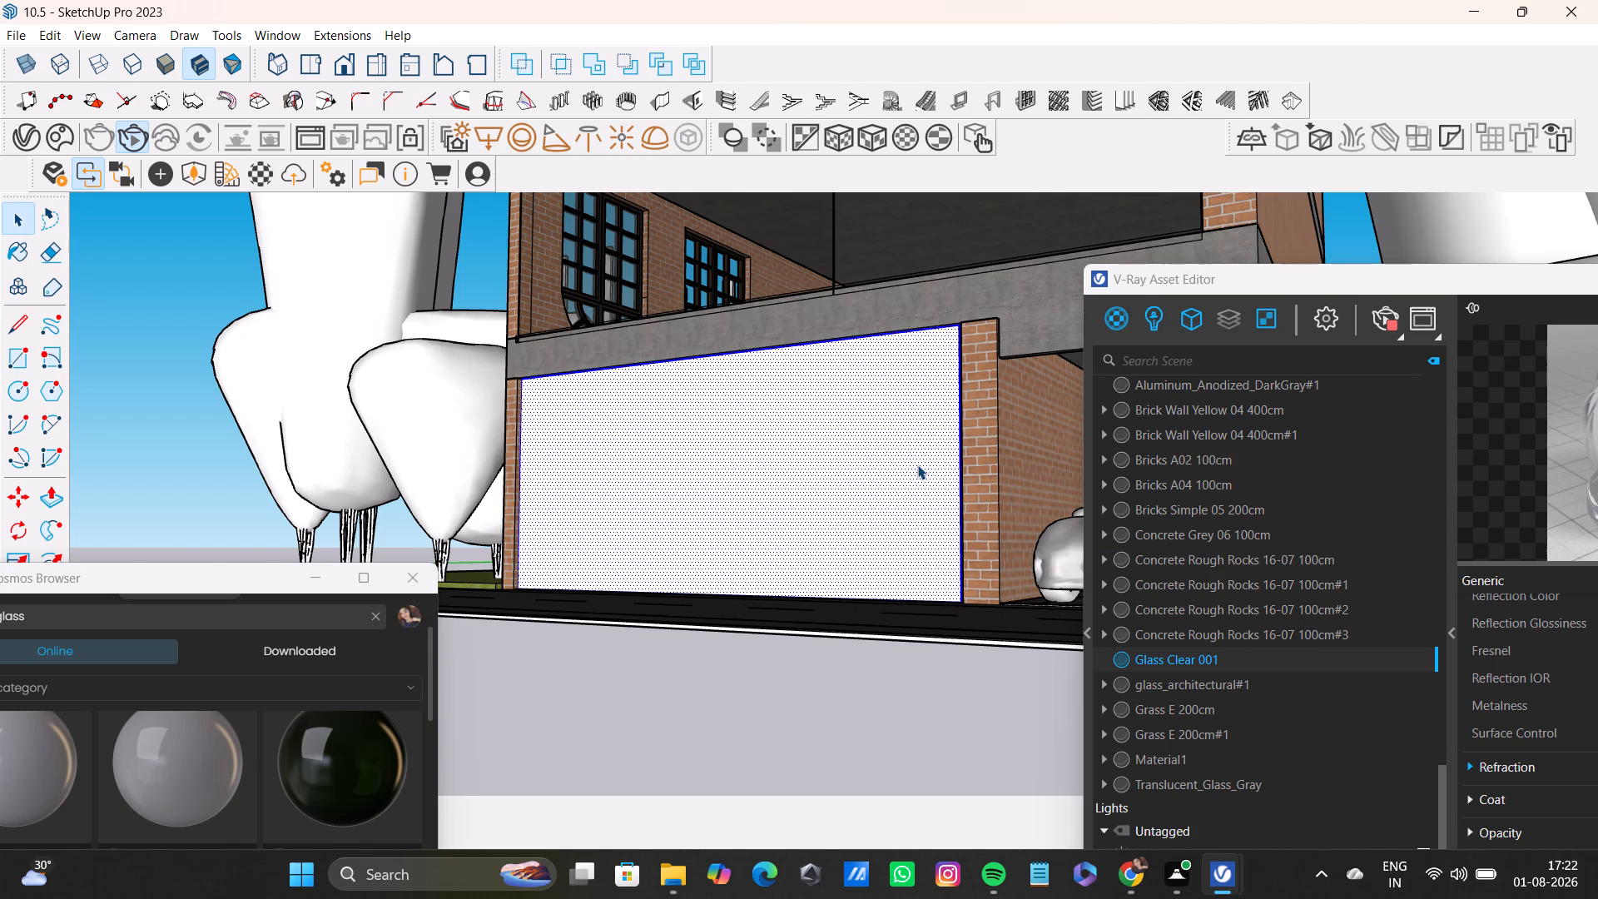
scroll(917, 464, "up", 5)
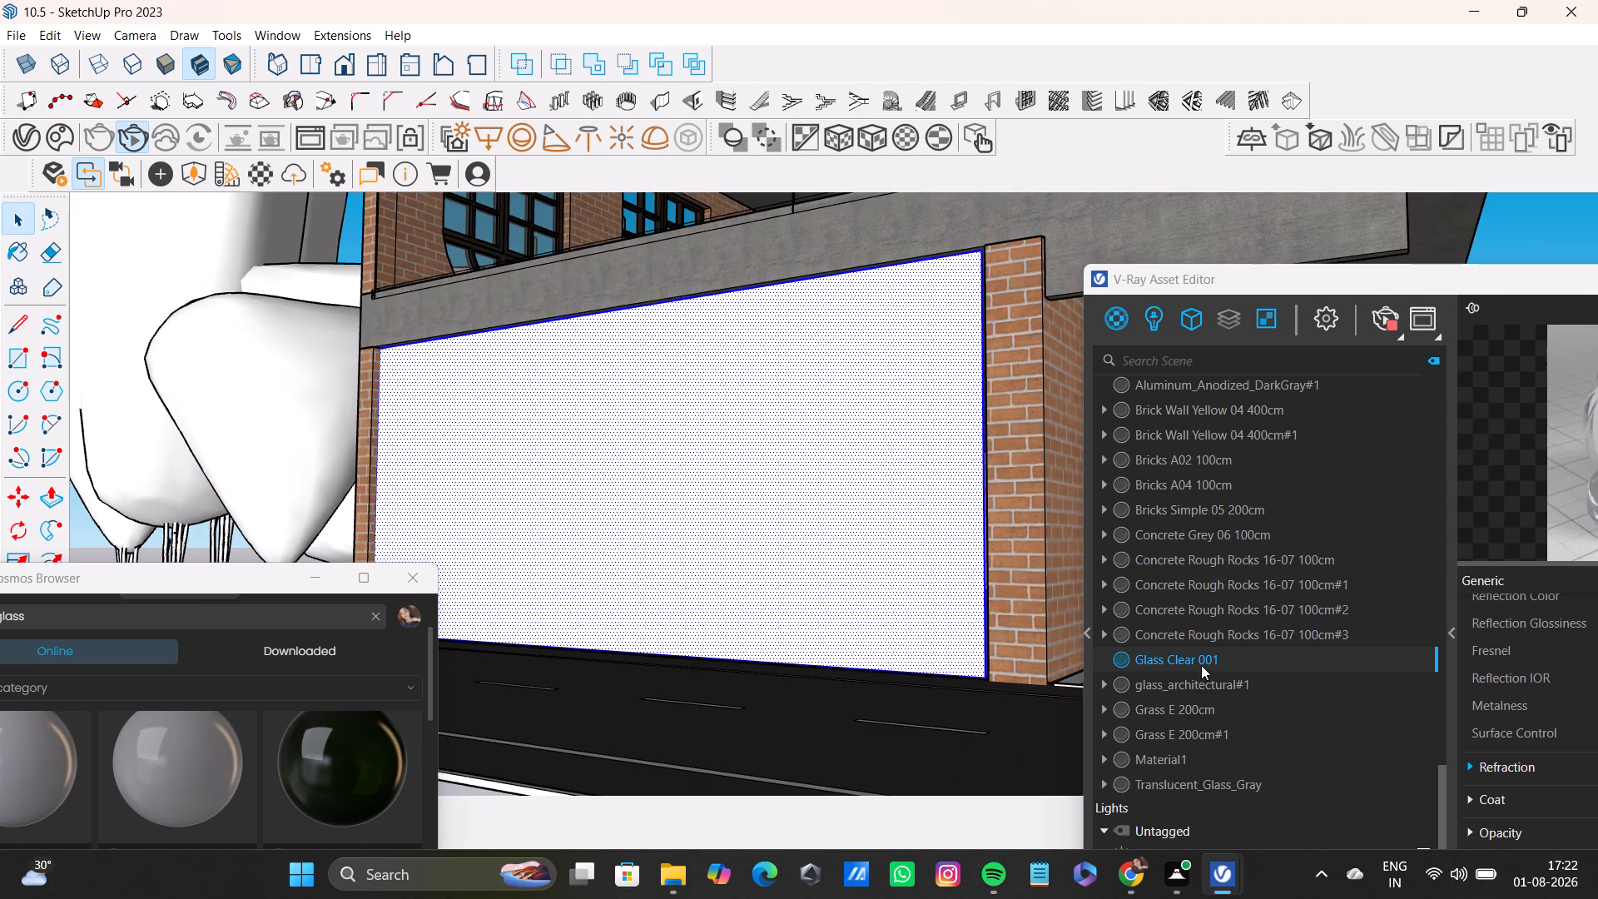
right_click(1201, 665)
right_click(1208, 659)
right_click(1208, 659)
right_click(1208, 659)
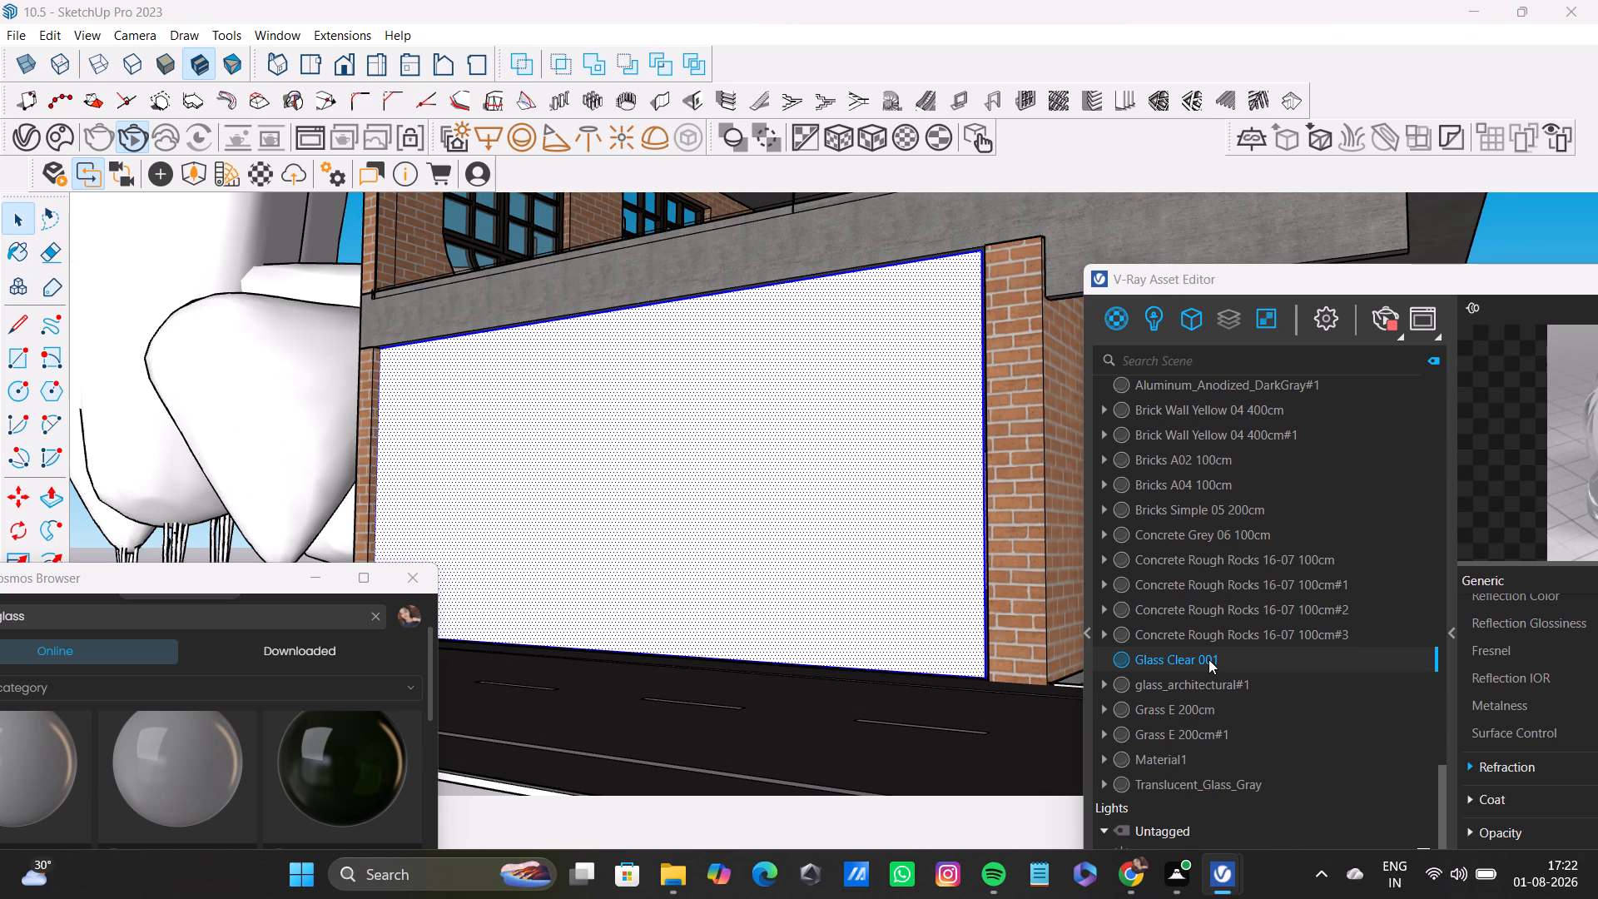
right_click(1208, 659)
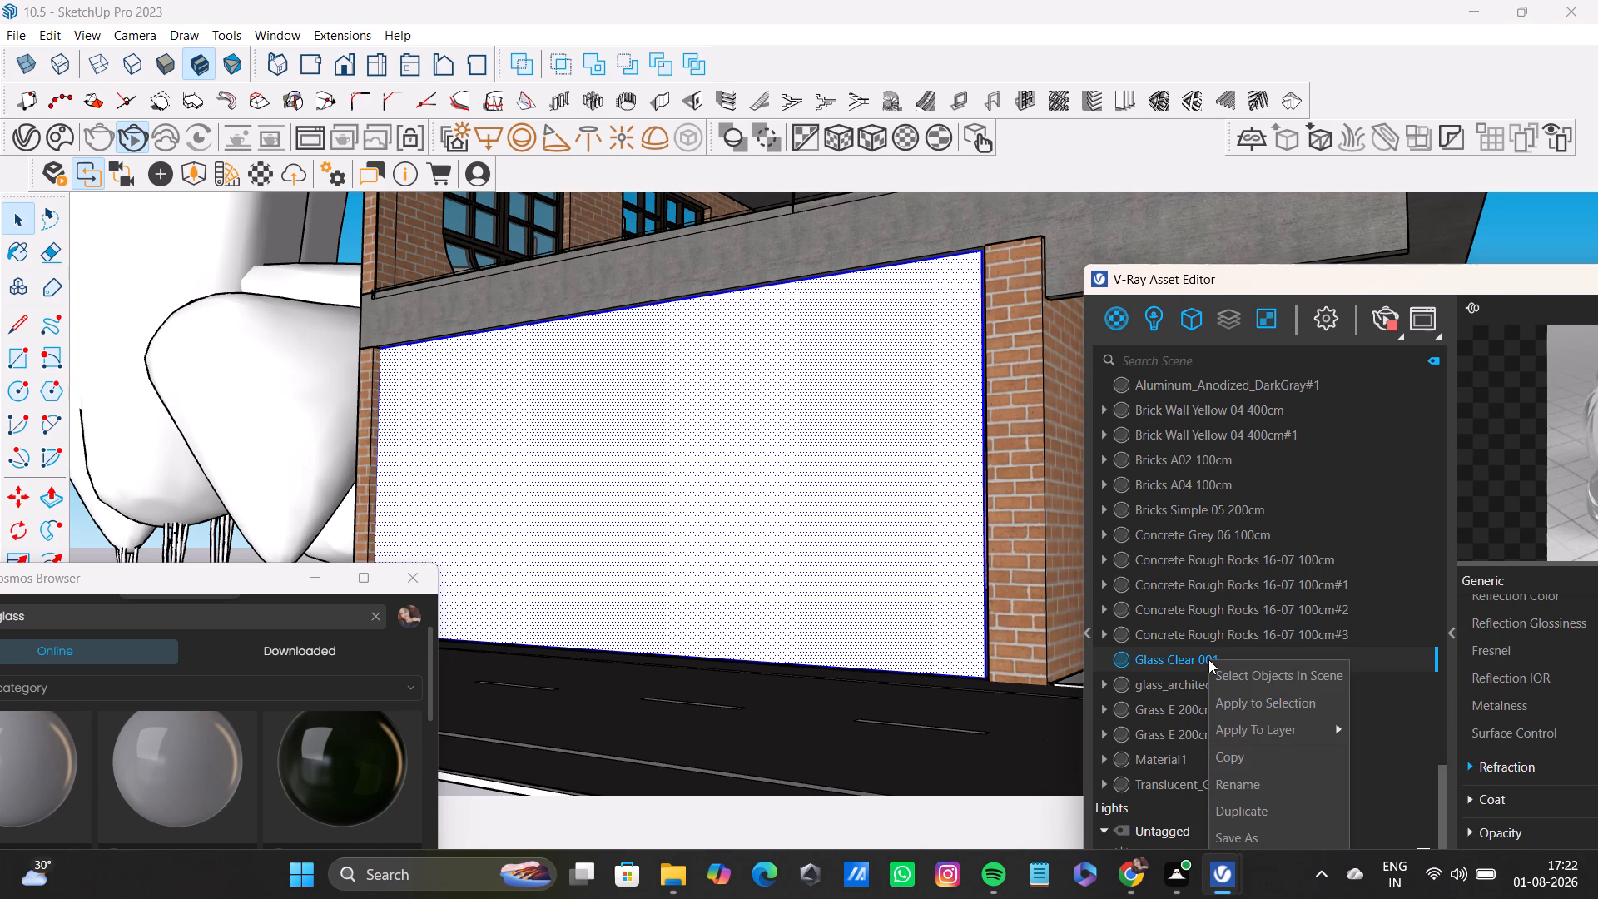
left_click(1252, 697)
Start the Scale tool on the selected ground-floor glass panel.
key("s")
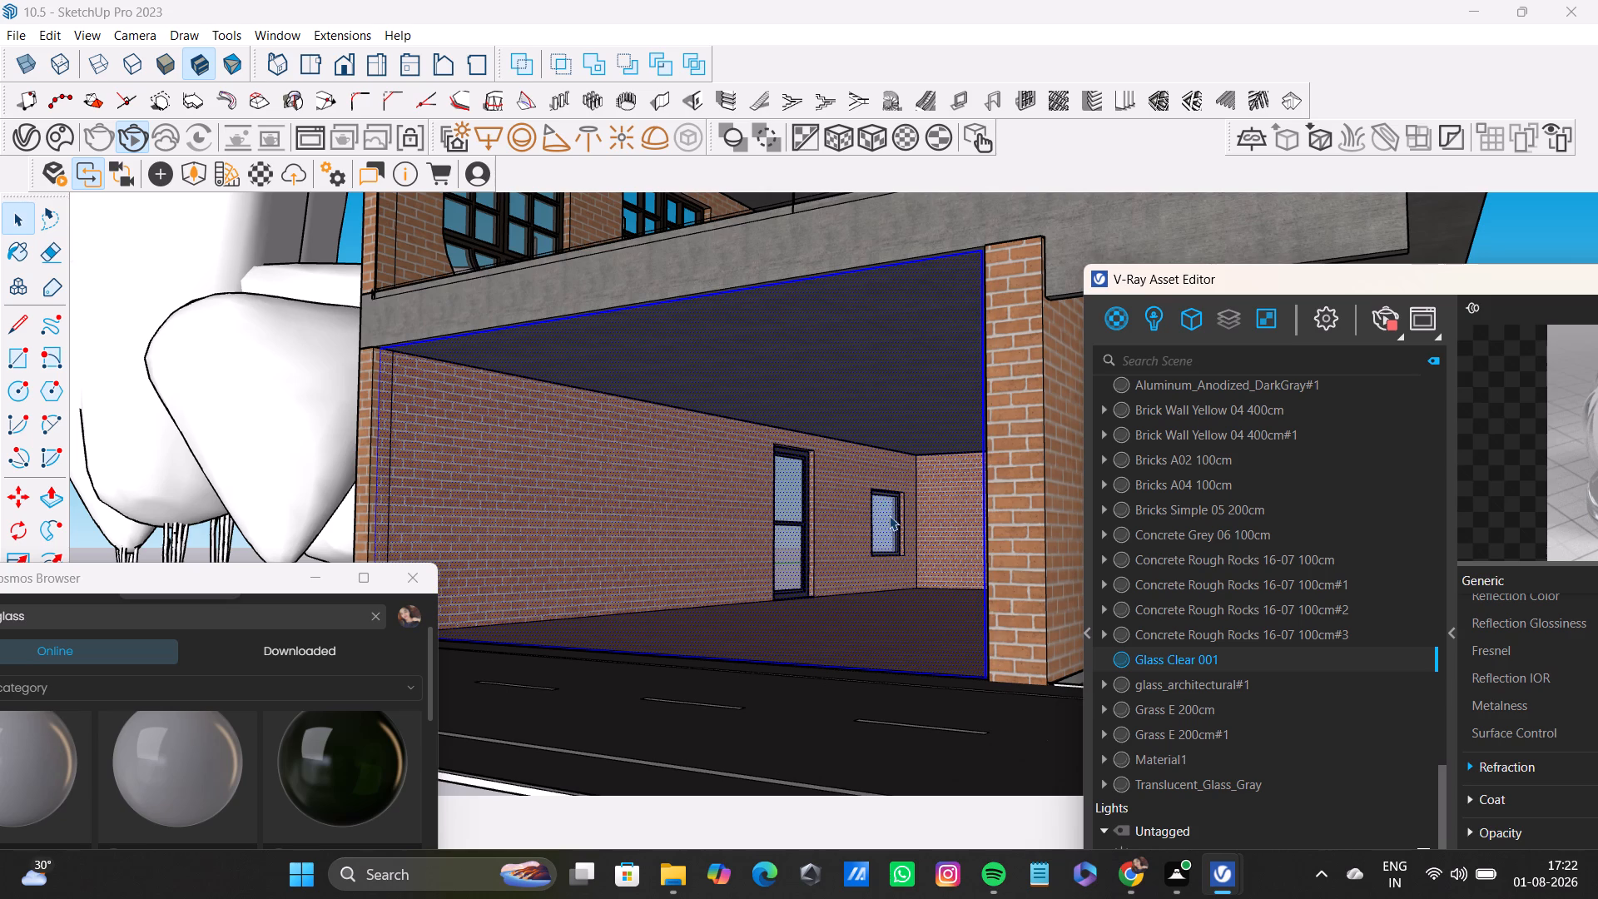
key("s")
middle_click_drag(796, 521, 802, 605)
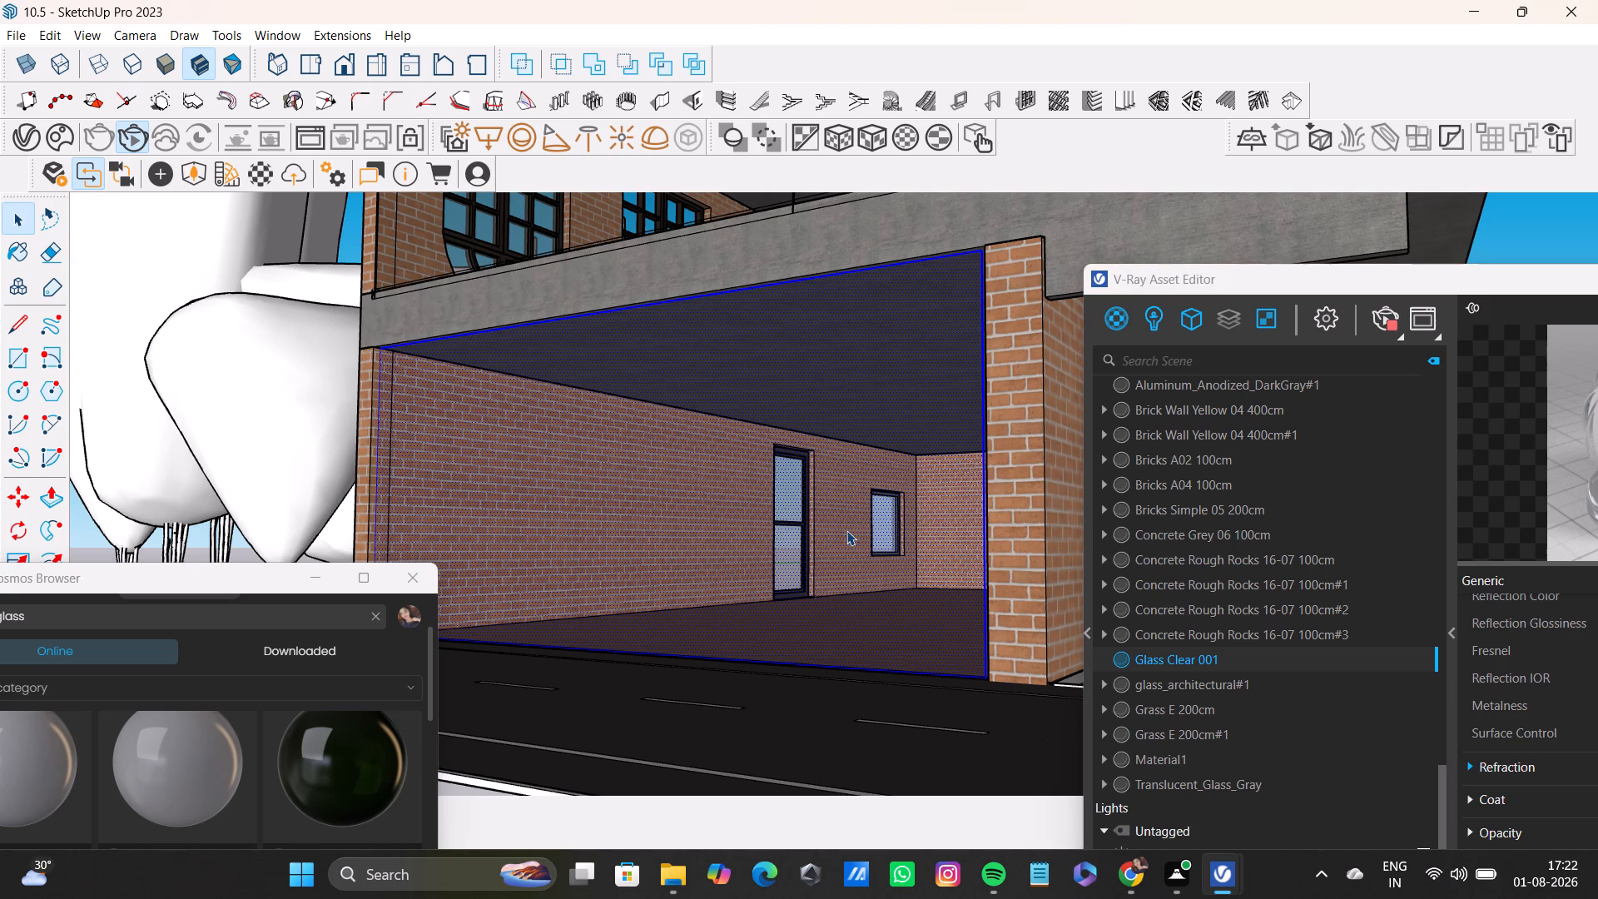
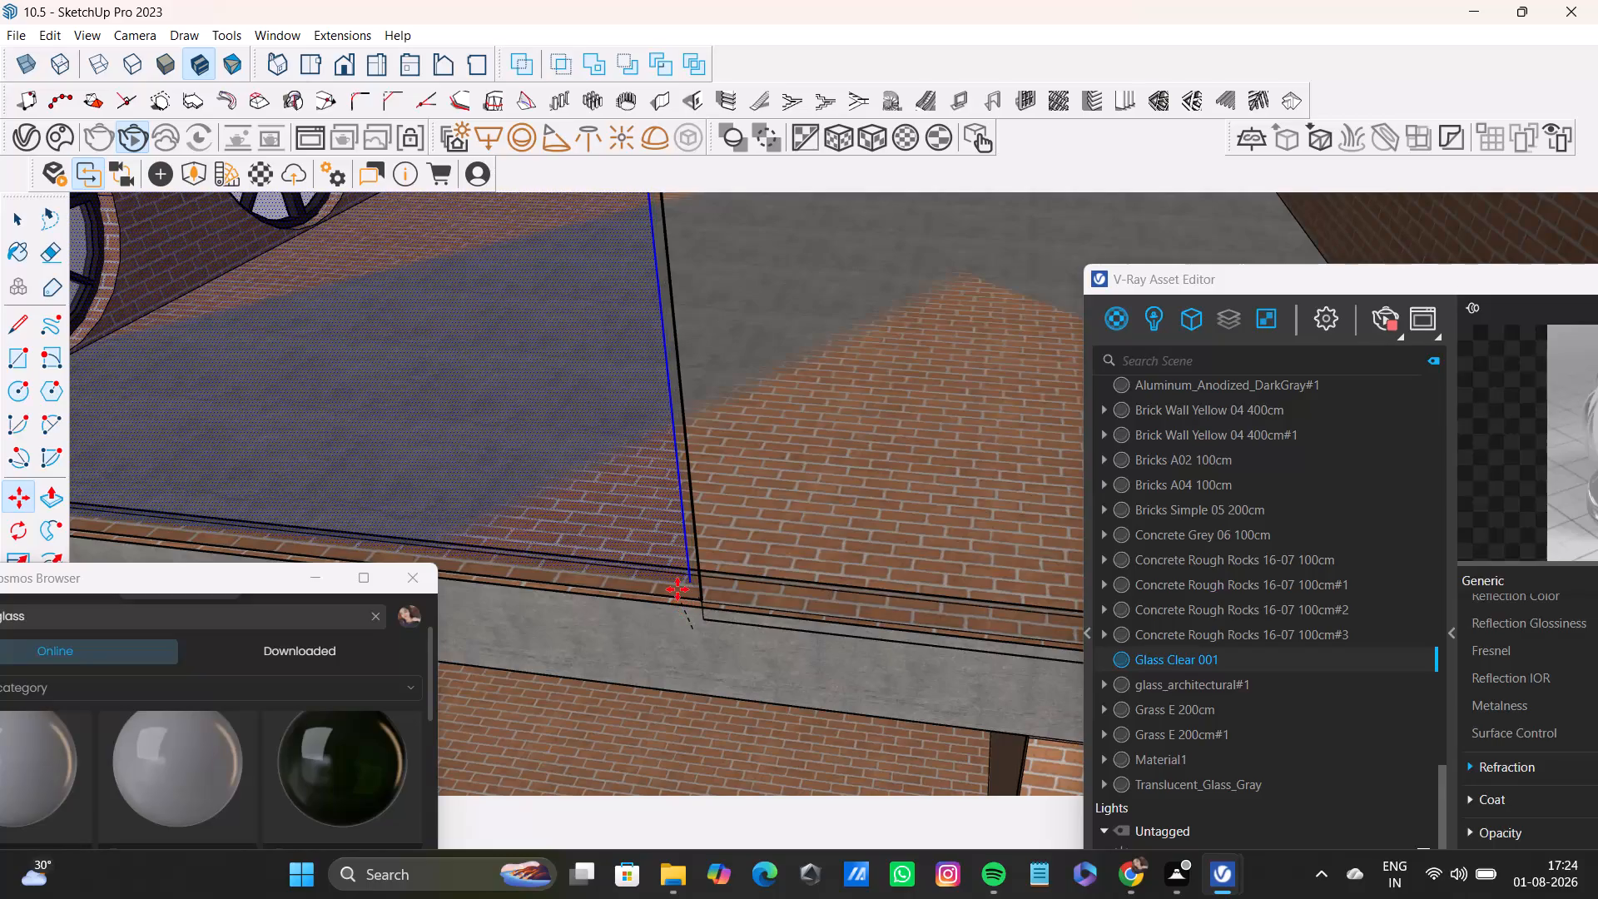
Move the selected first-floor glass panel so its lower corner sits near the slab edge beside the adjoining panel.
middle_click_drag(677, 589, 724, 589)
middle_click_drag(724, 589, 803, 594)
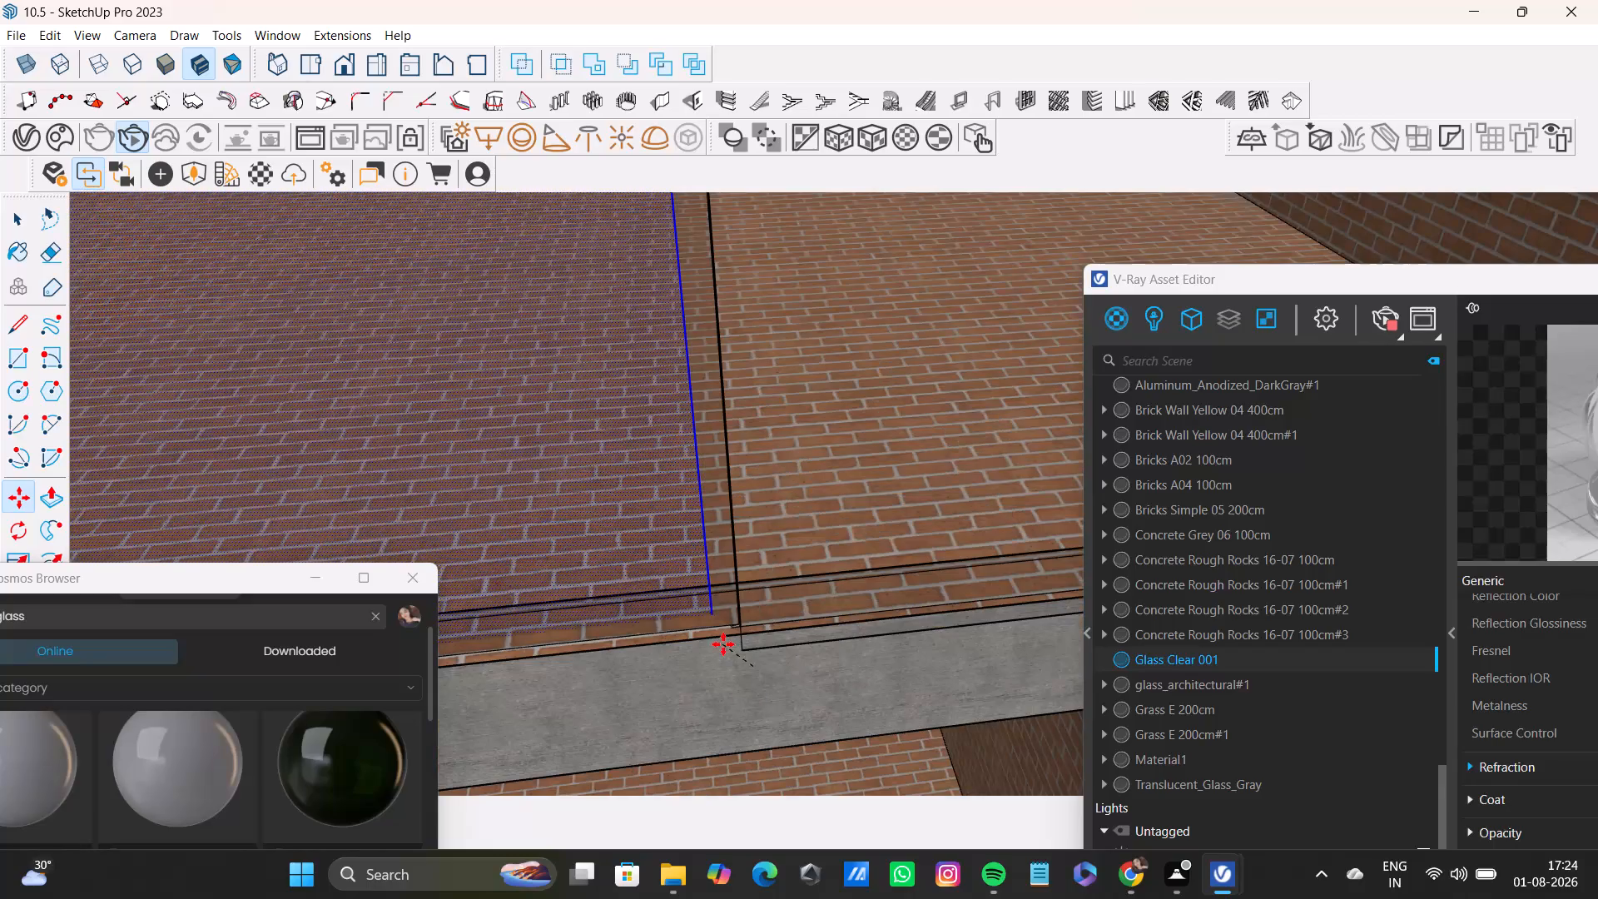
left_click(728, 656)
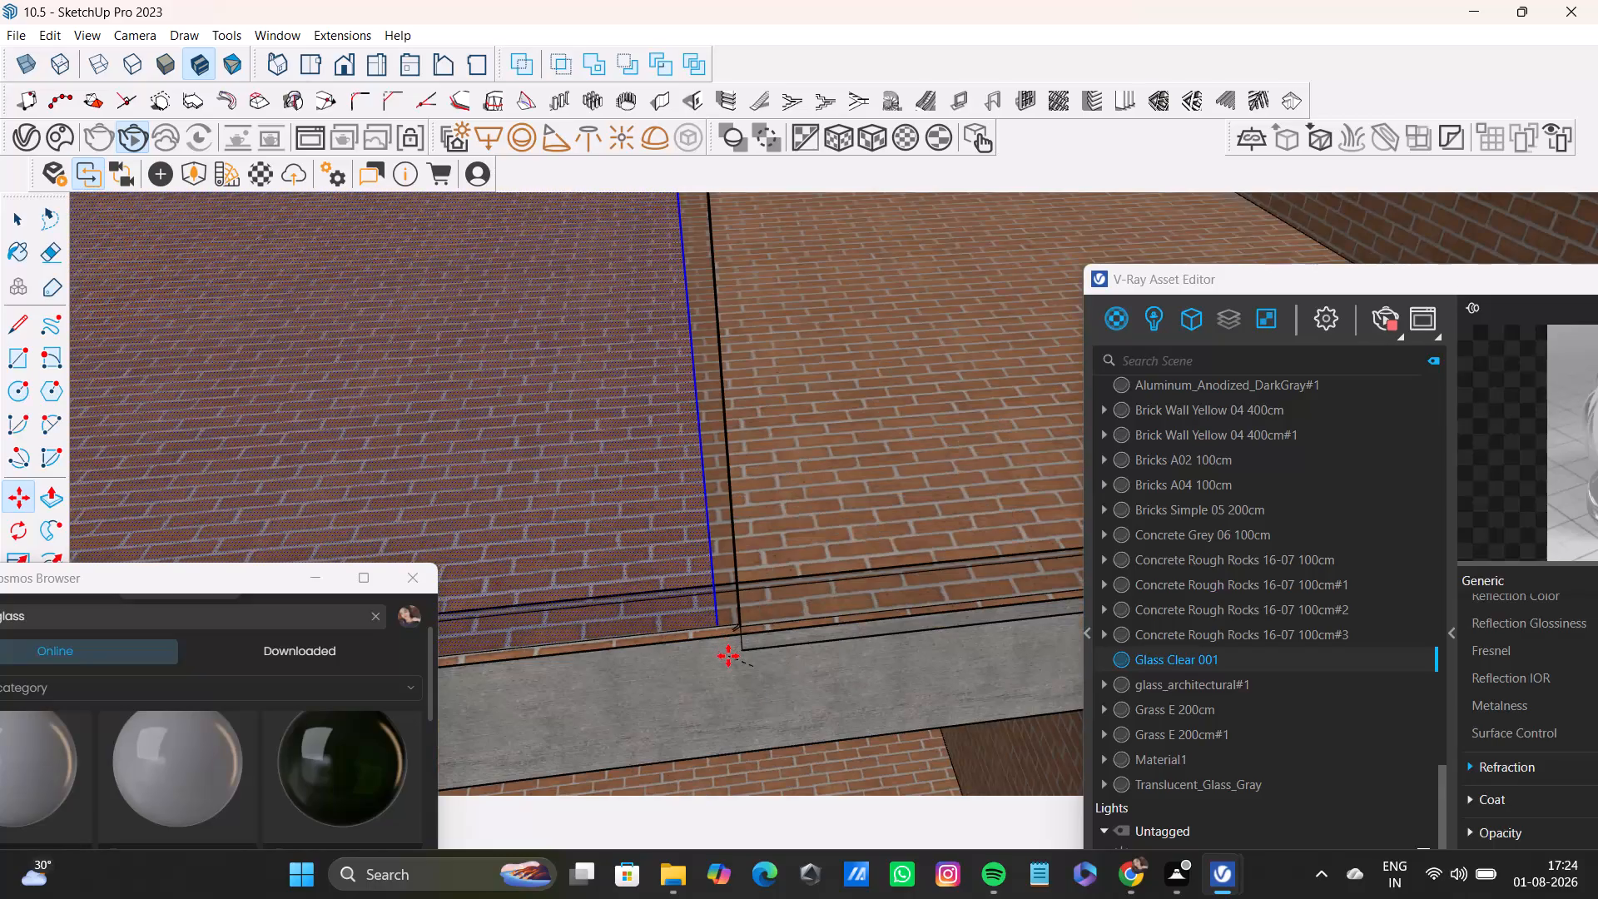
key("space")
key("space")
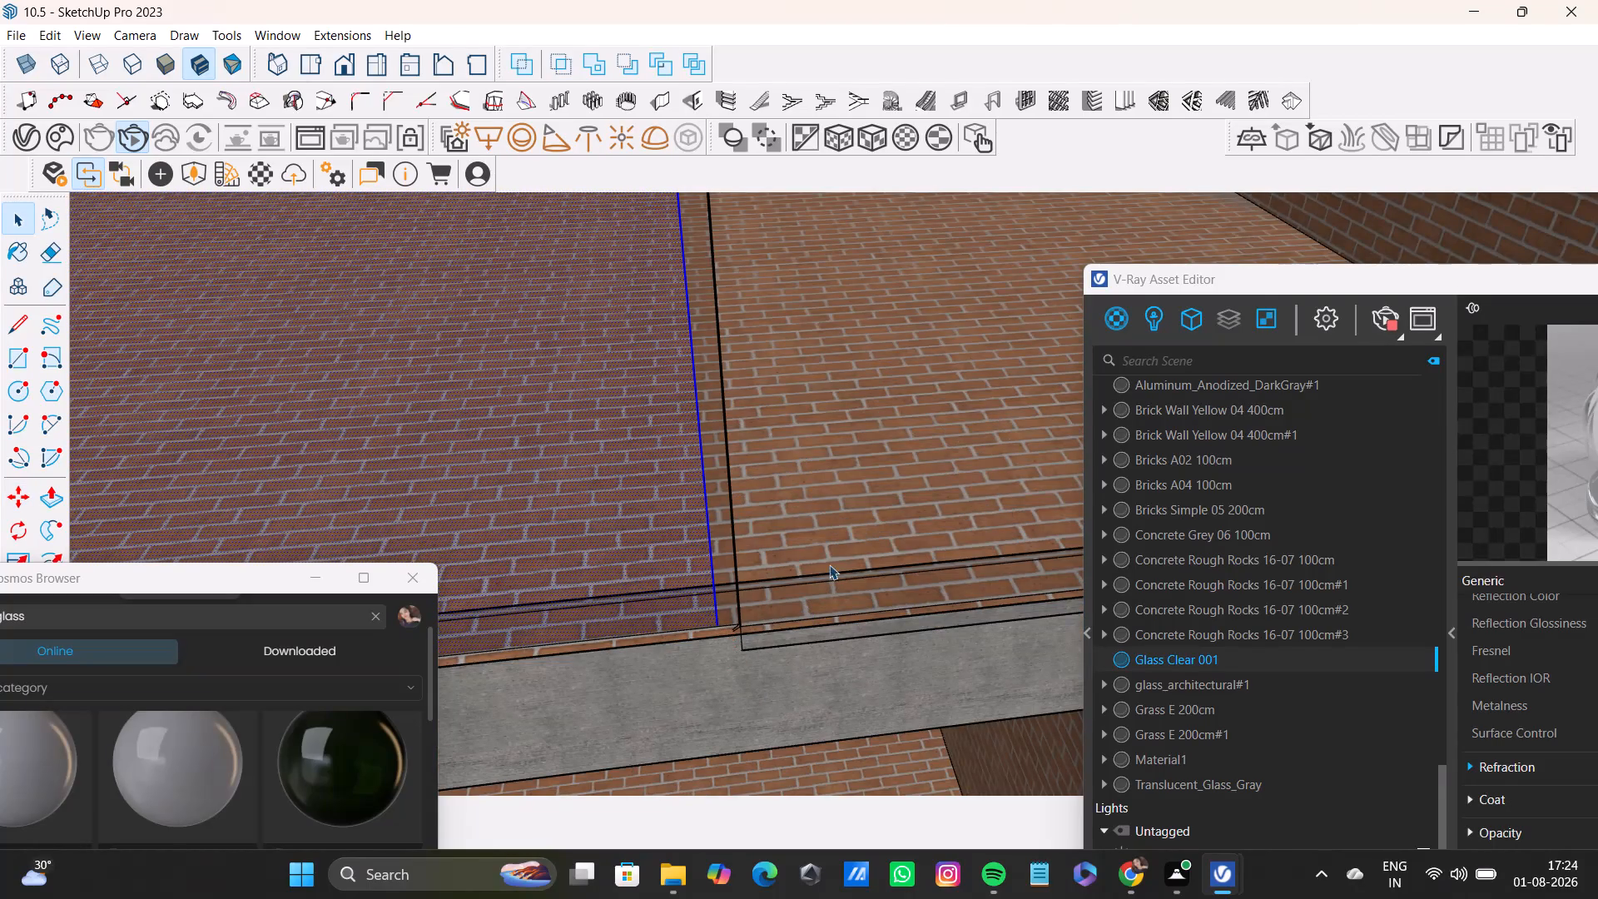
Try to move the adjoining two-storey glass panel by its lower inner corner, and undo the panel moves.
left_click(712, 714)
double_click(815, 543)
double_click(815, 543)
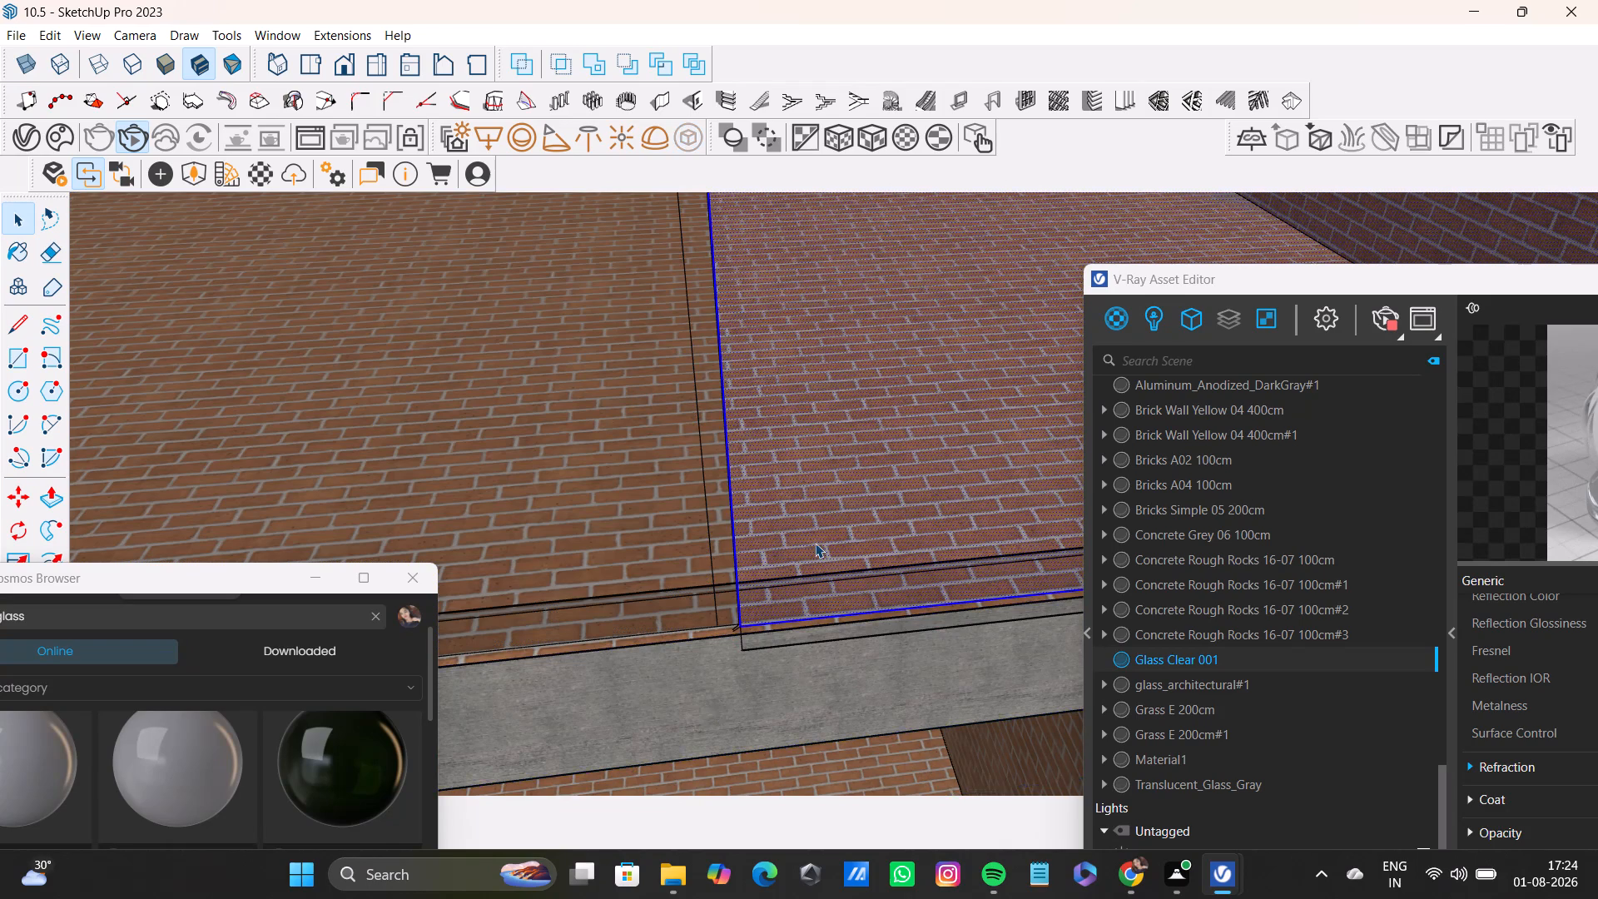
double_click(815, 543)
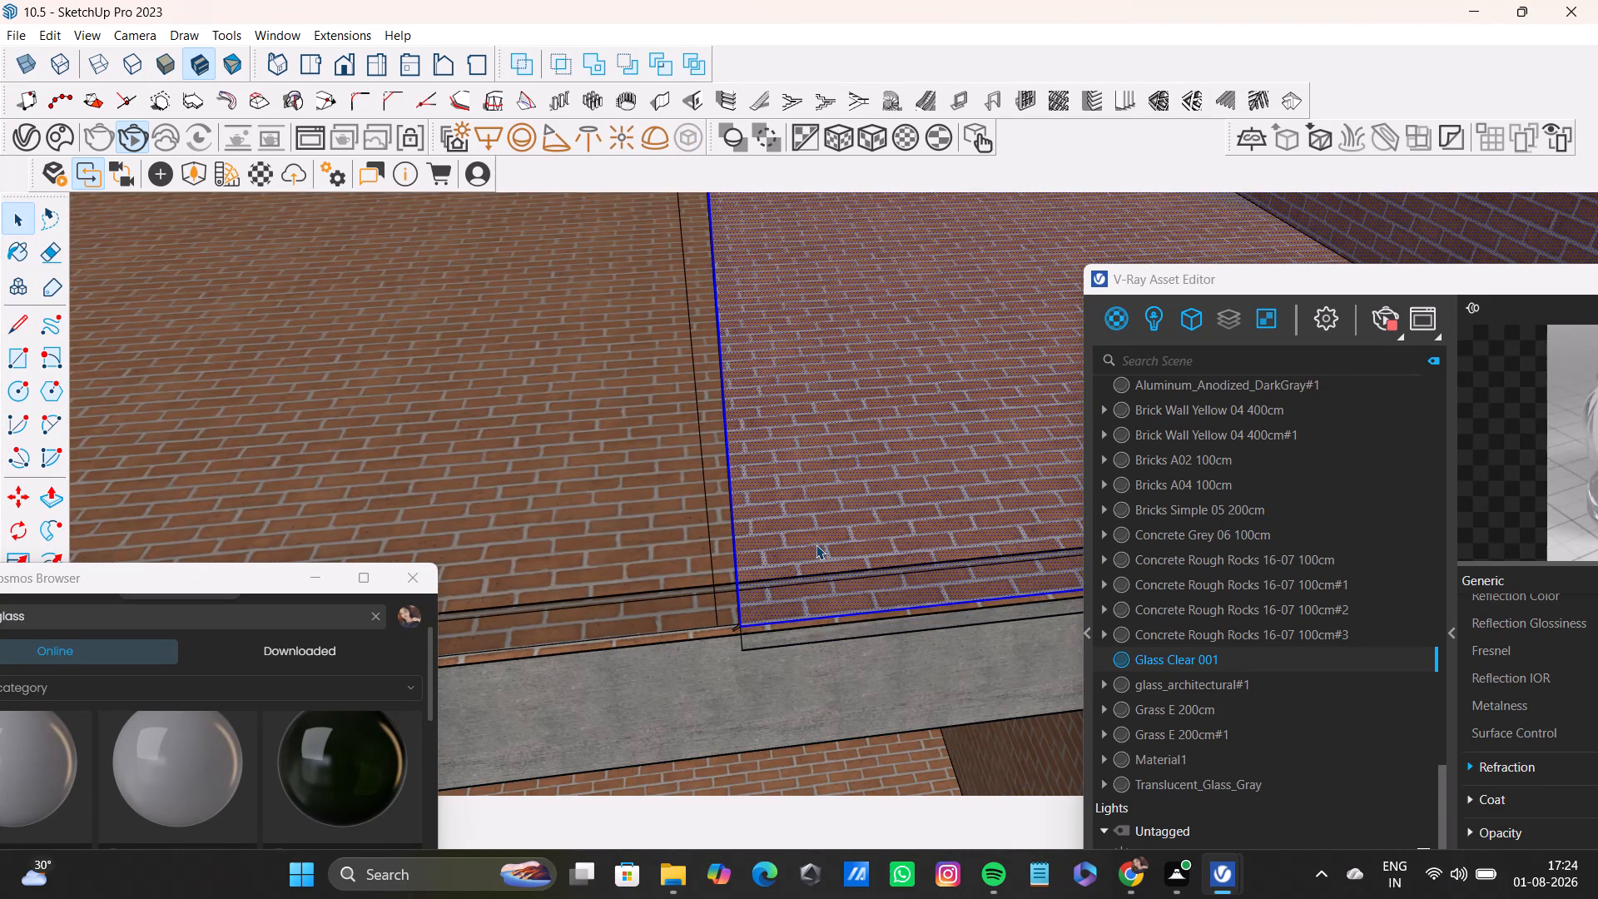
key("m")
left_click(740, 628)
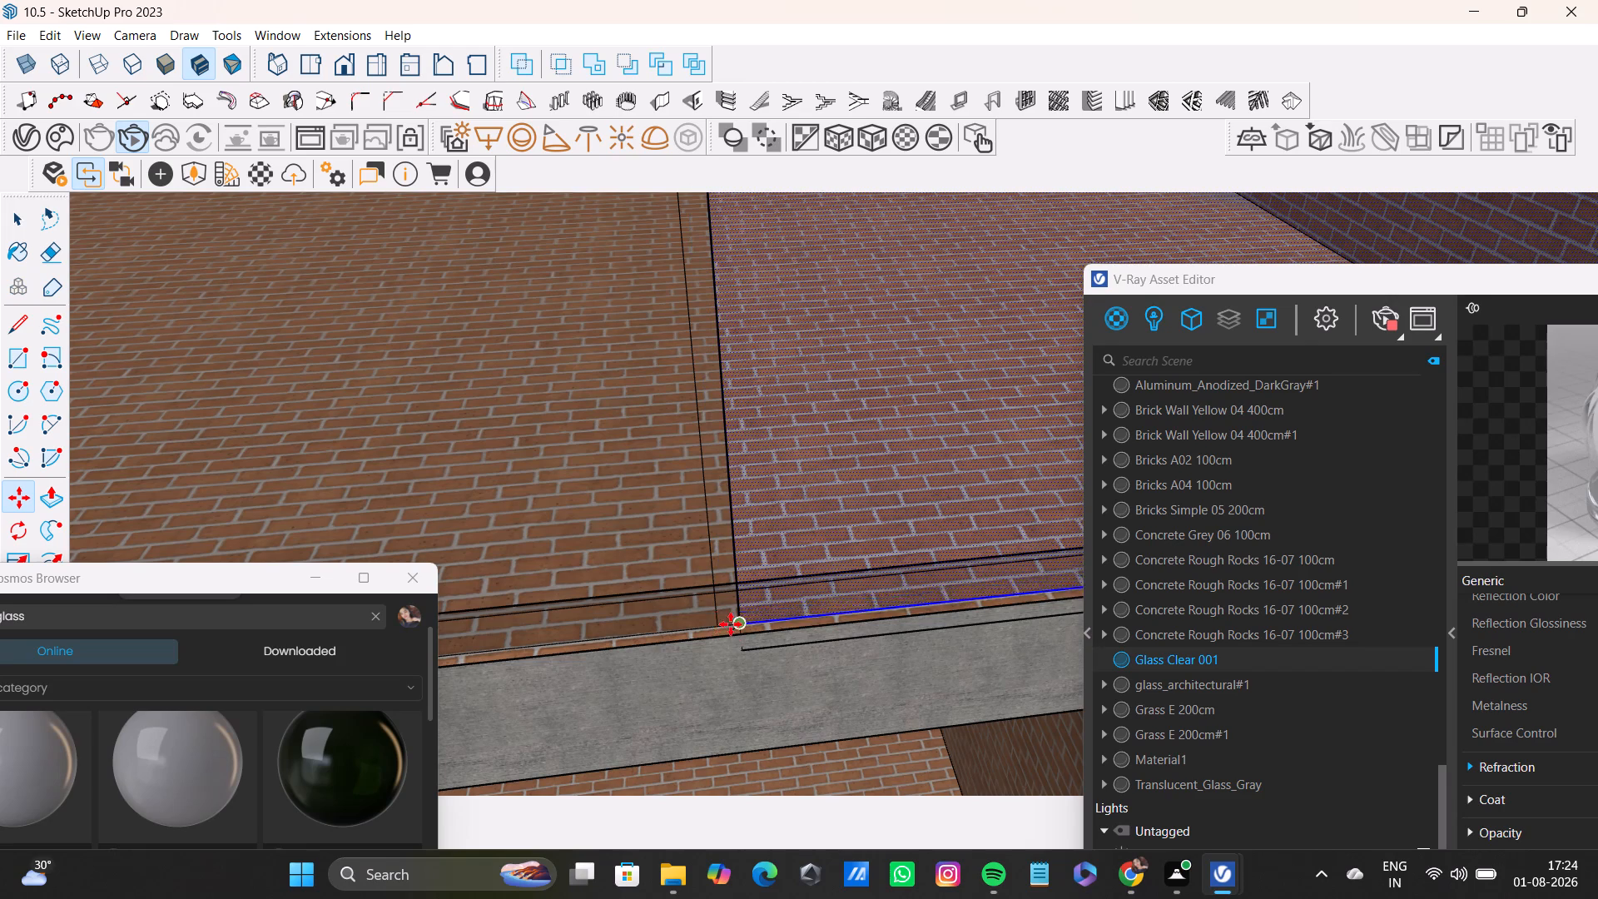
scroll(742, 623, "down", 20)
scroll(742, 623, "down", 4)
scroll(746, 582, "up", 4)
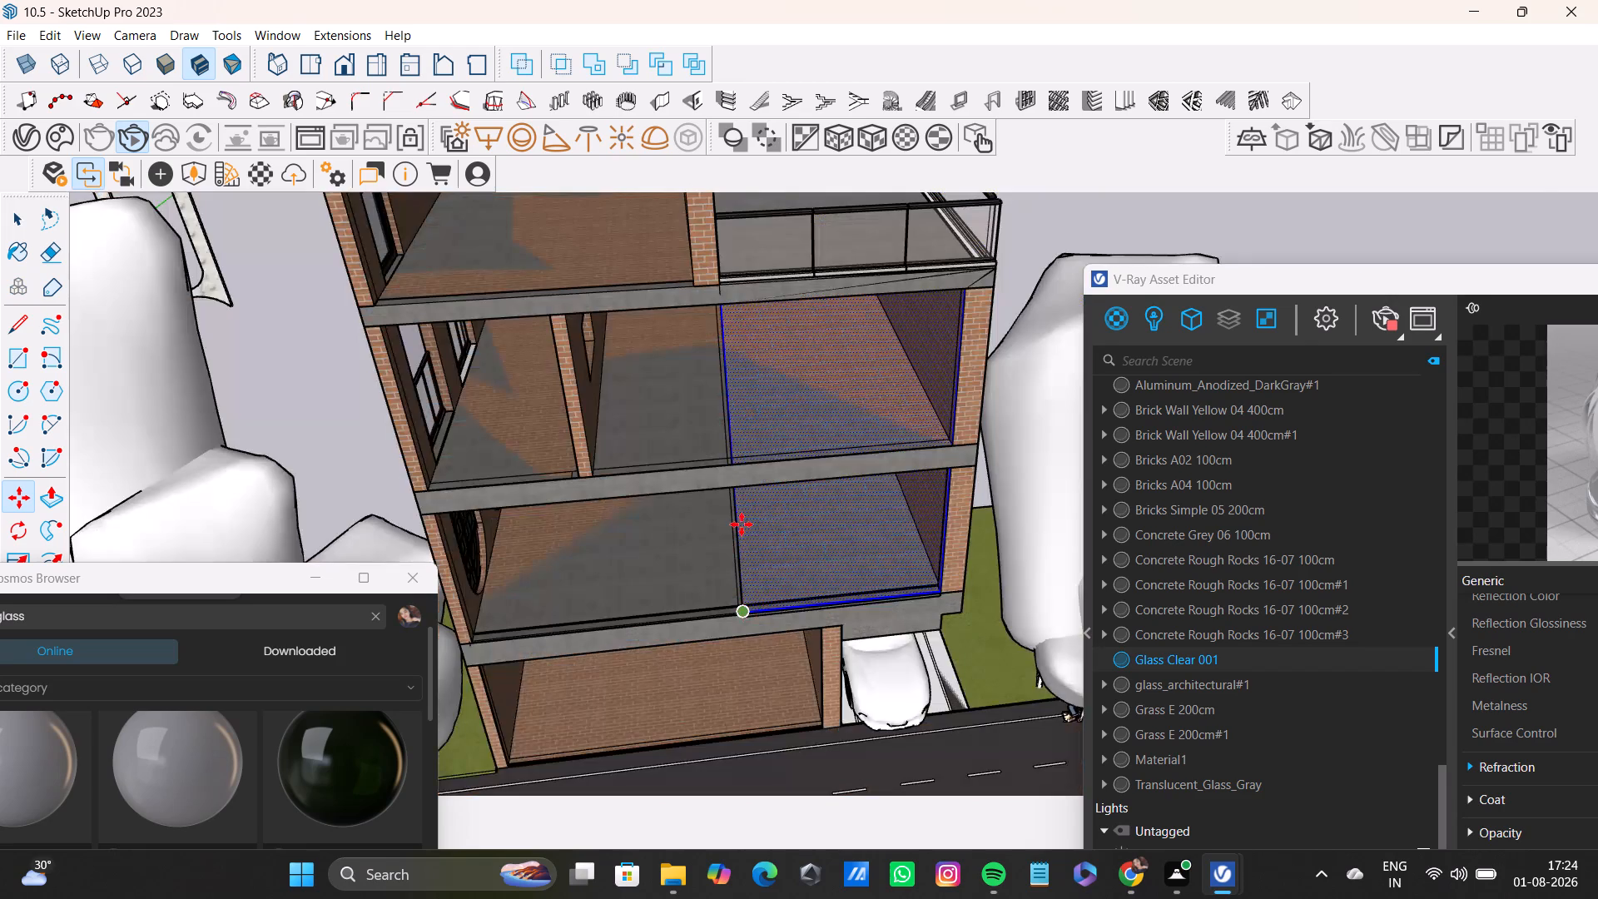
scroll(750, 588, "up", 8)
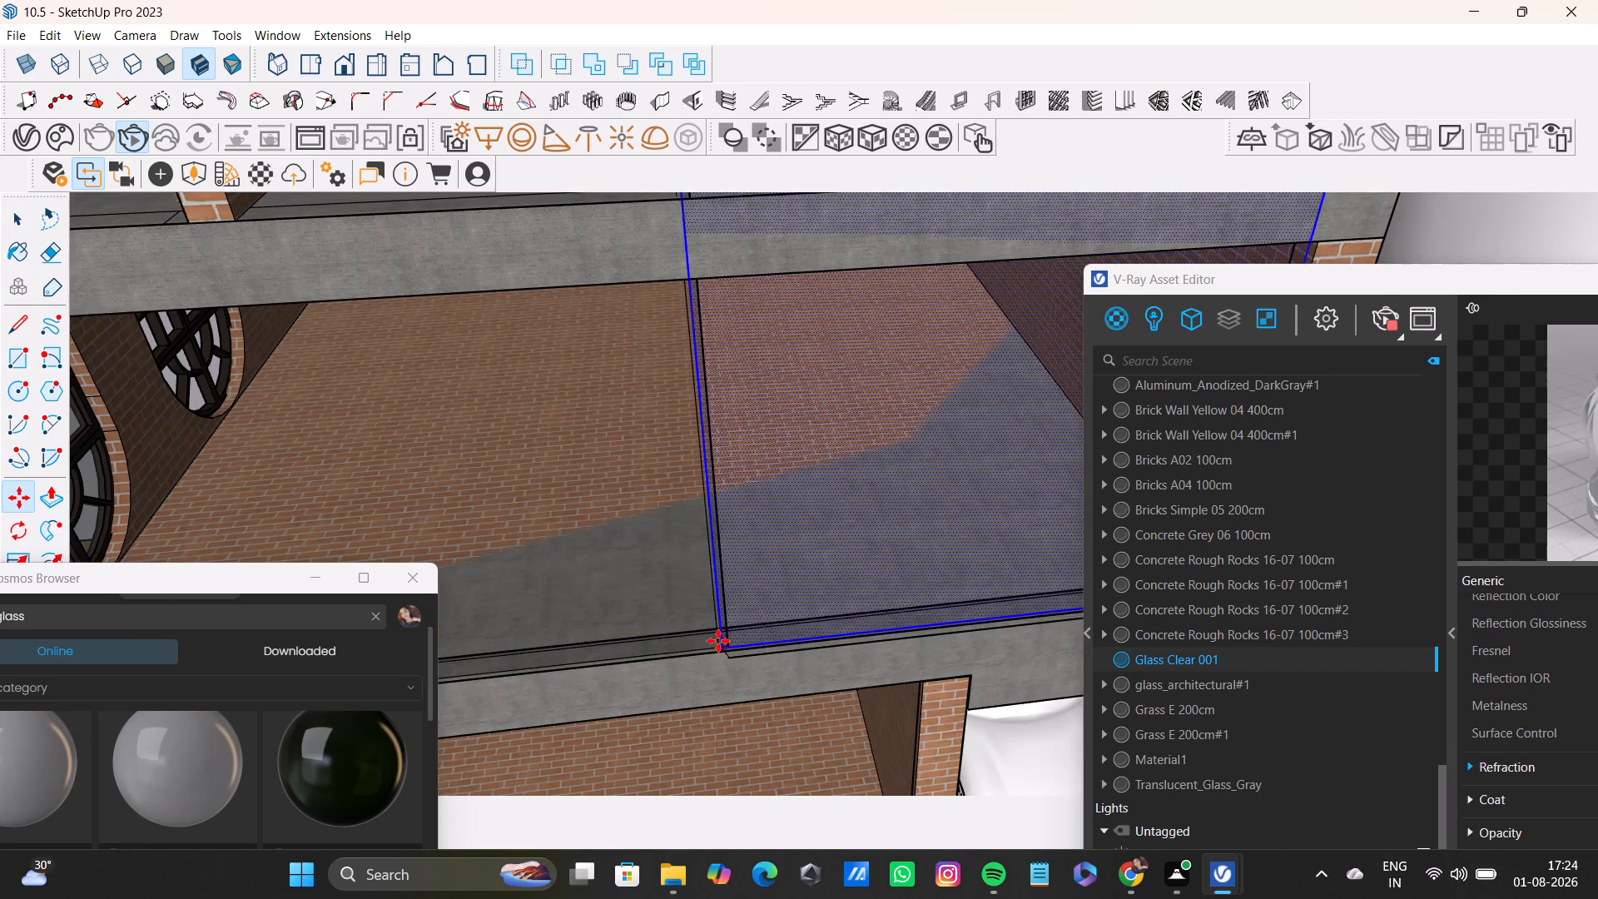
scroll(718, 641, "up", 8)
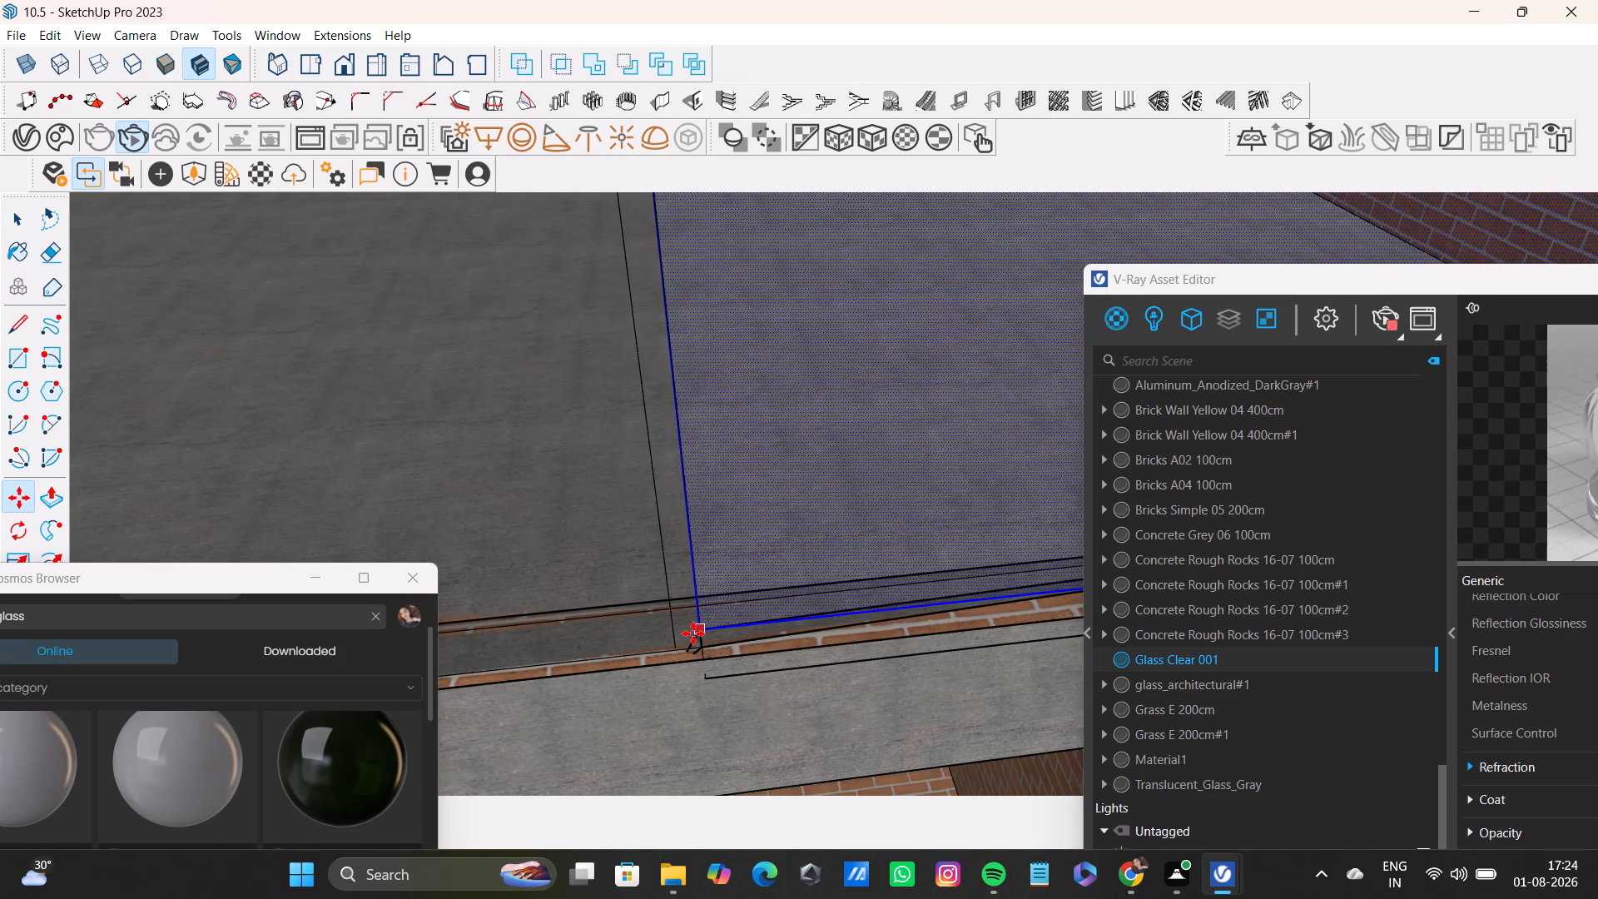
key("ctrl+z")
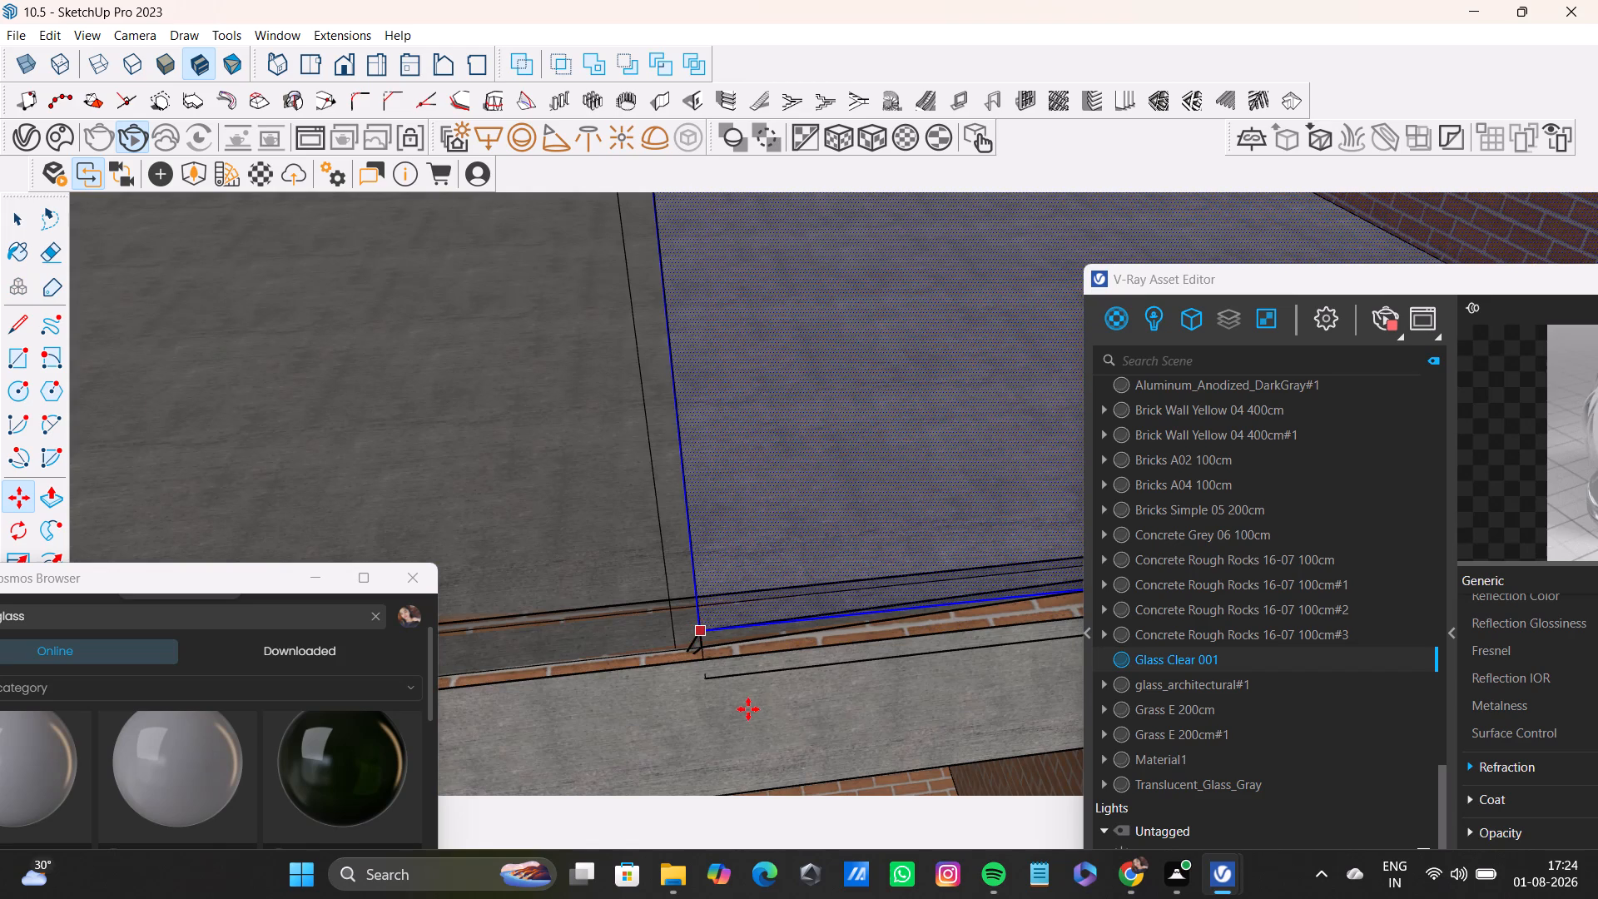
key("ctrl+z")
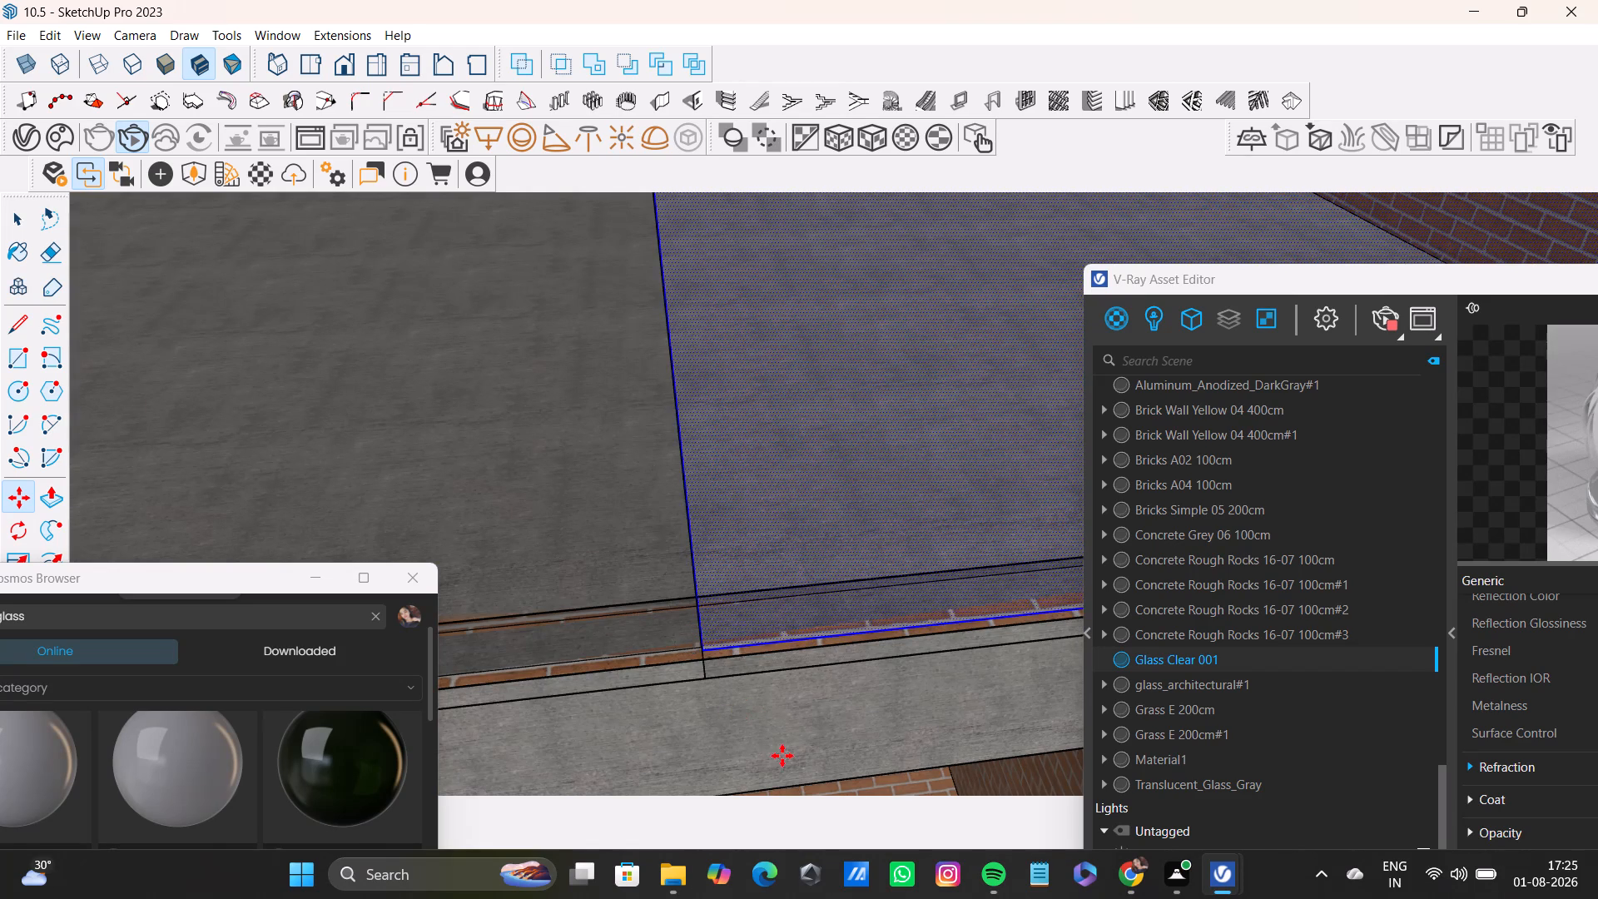
Stop the V-Ray interactive render.
scroll(692, 698, "down", 12)
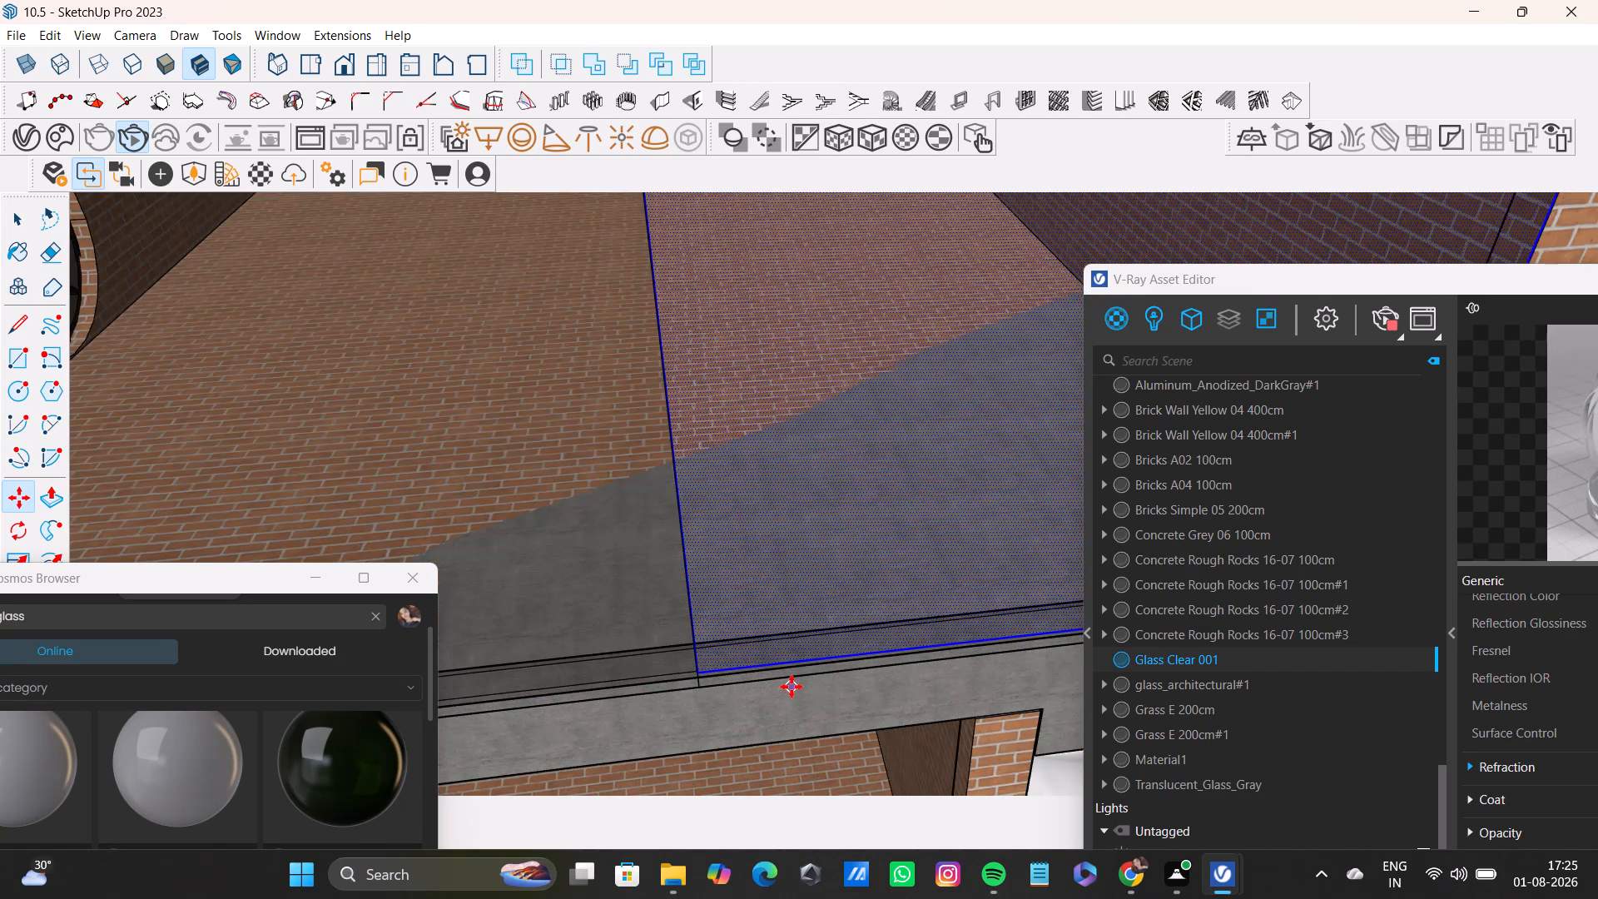
left_click(1222, 879)
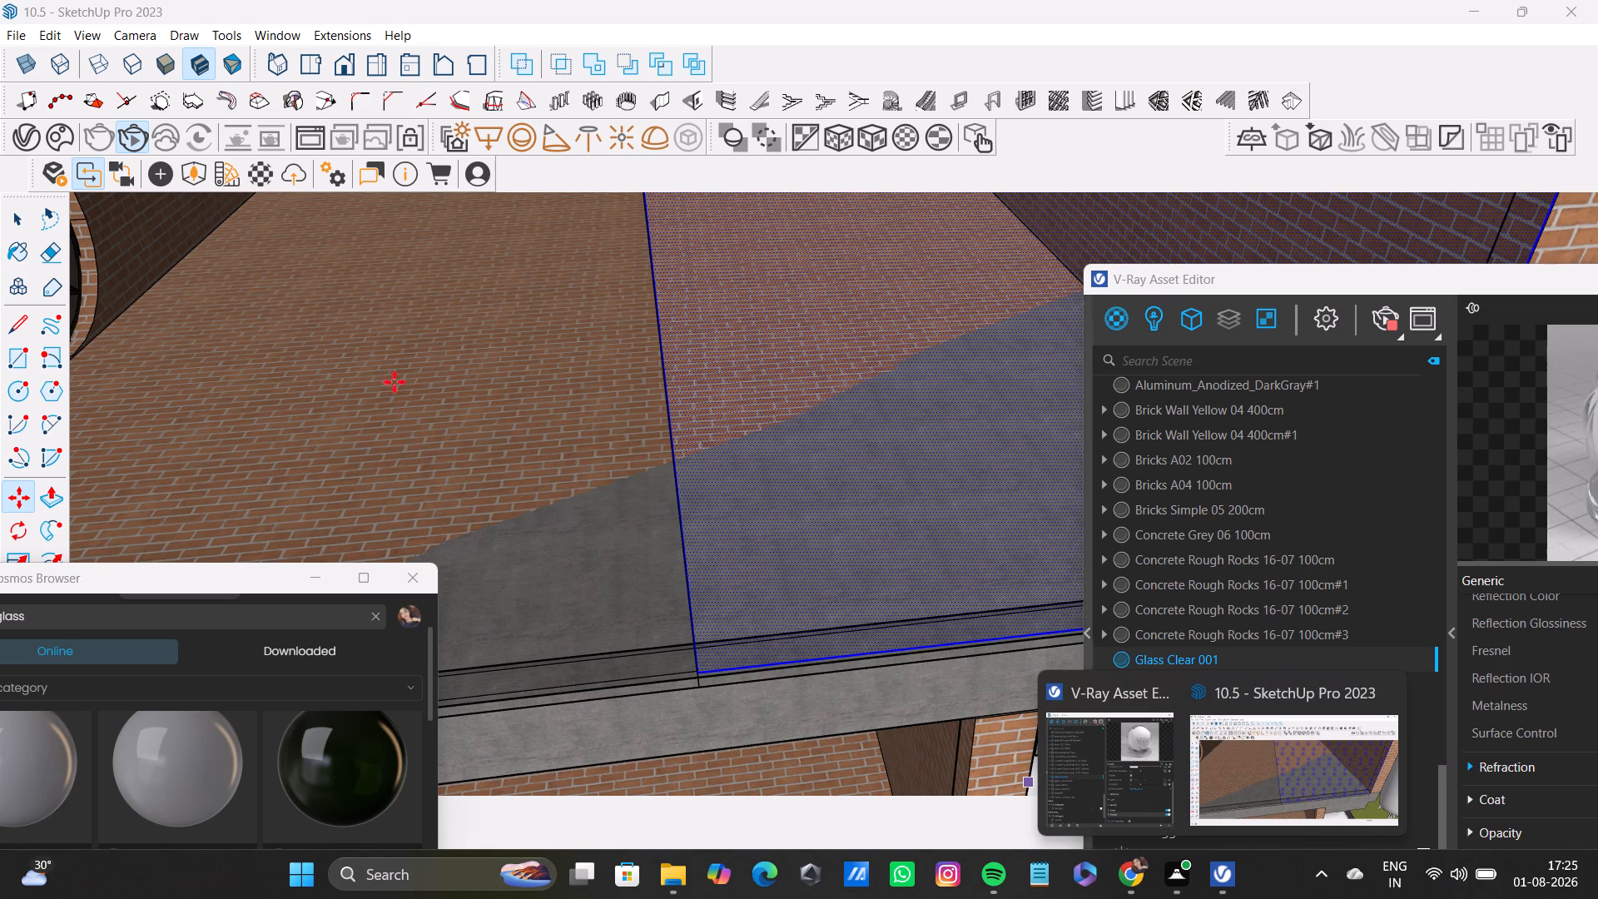
left_click(137, 136)
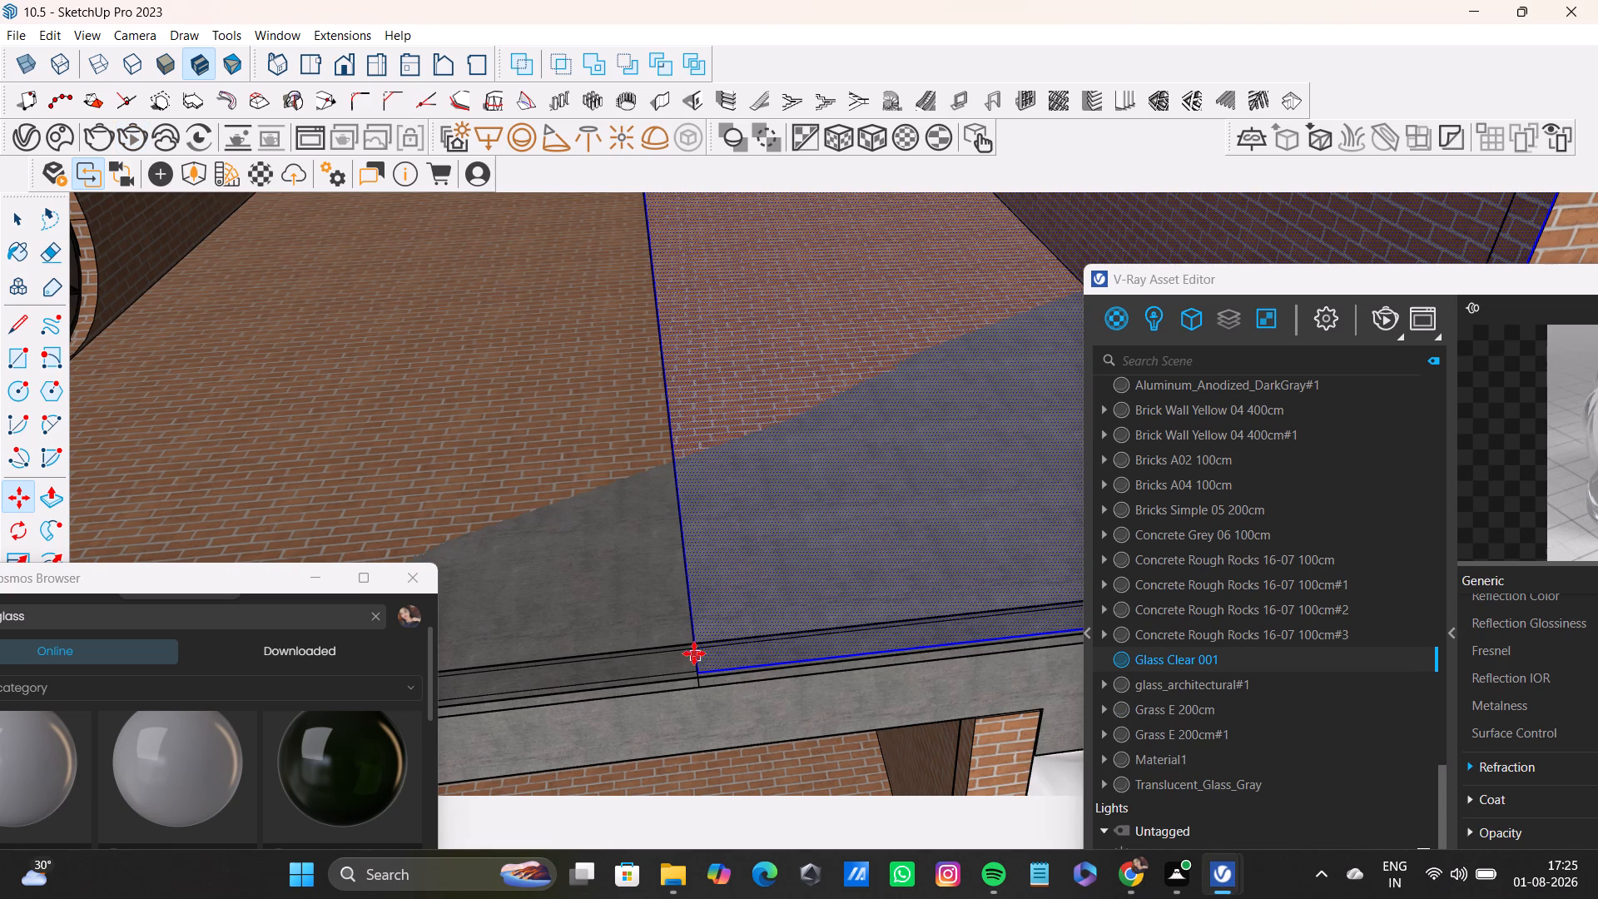
Undo the glass material applied to the ground-floor front panel.
key("ctrl+z")
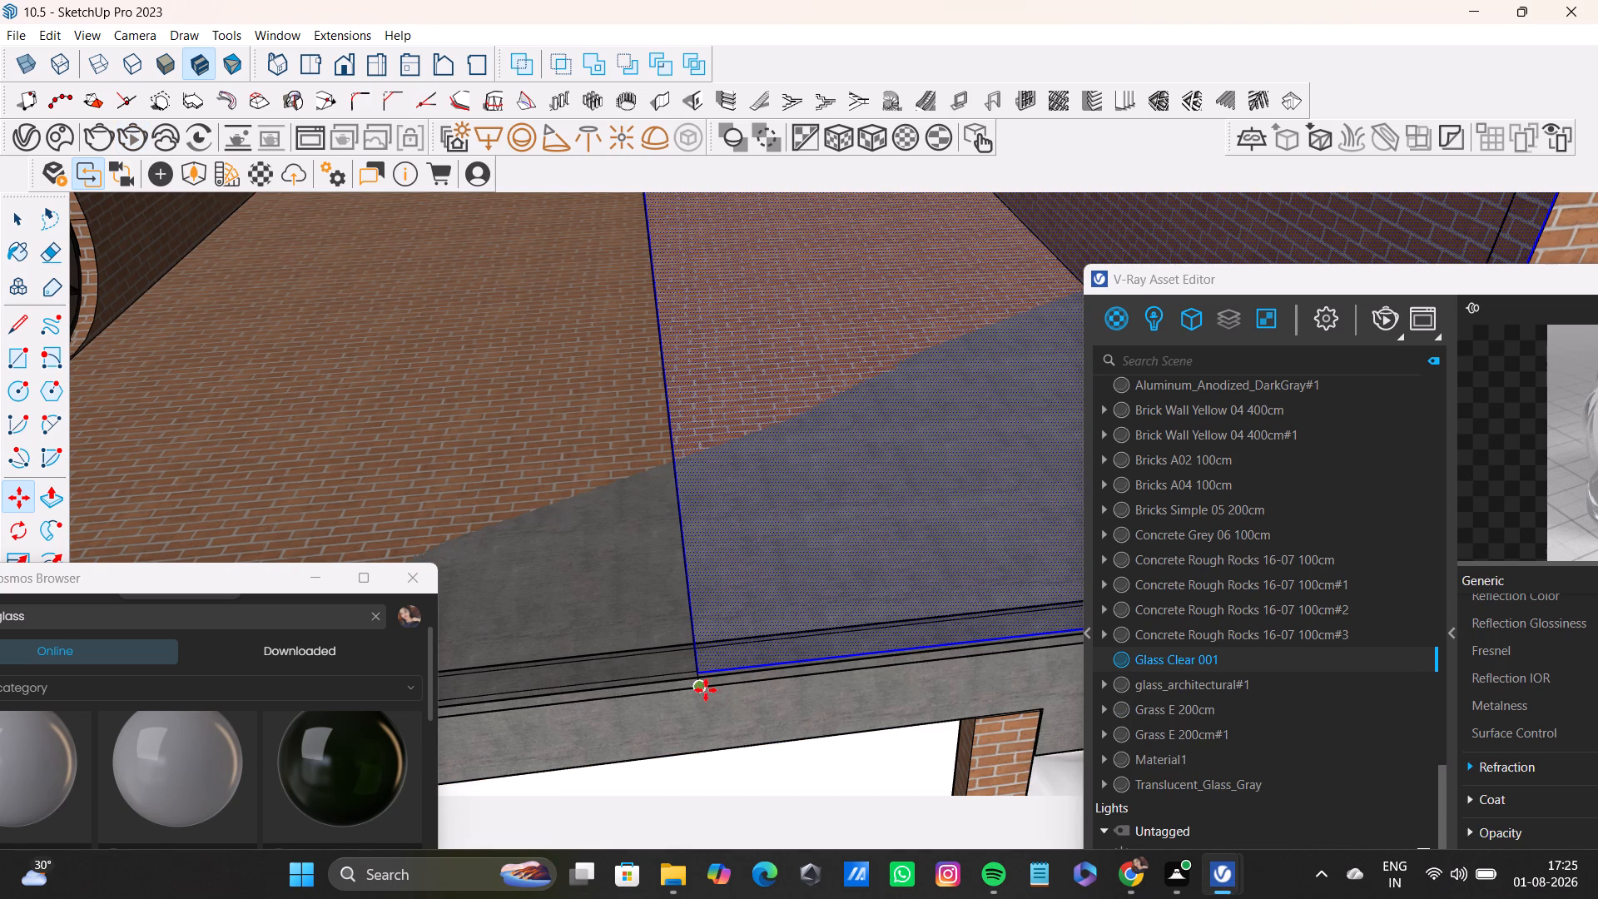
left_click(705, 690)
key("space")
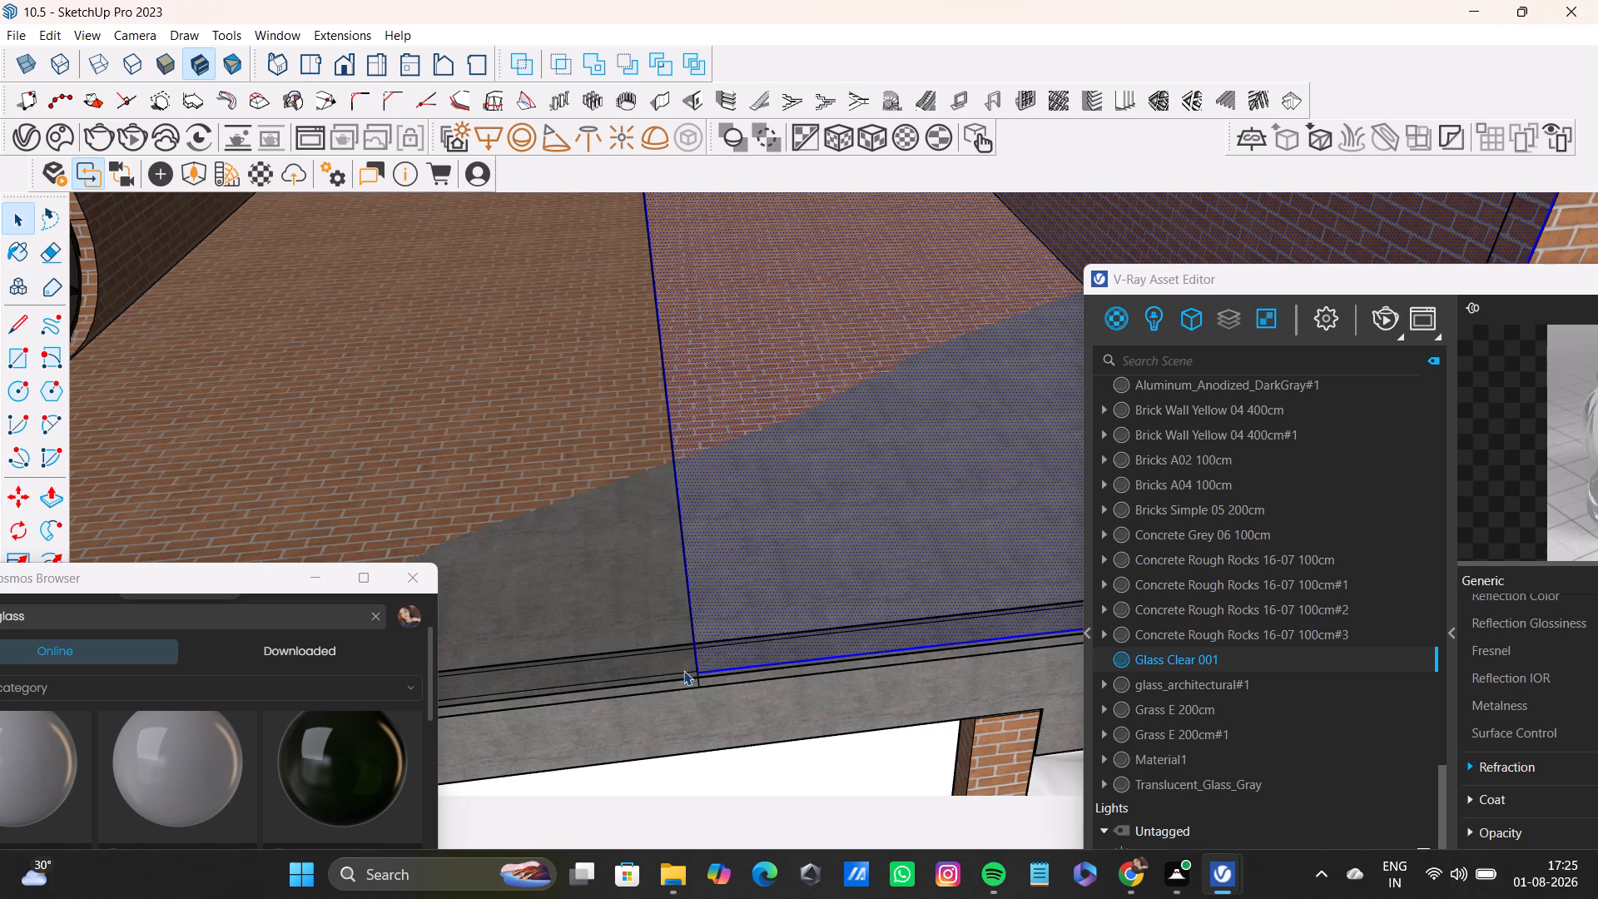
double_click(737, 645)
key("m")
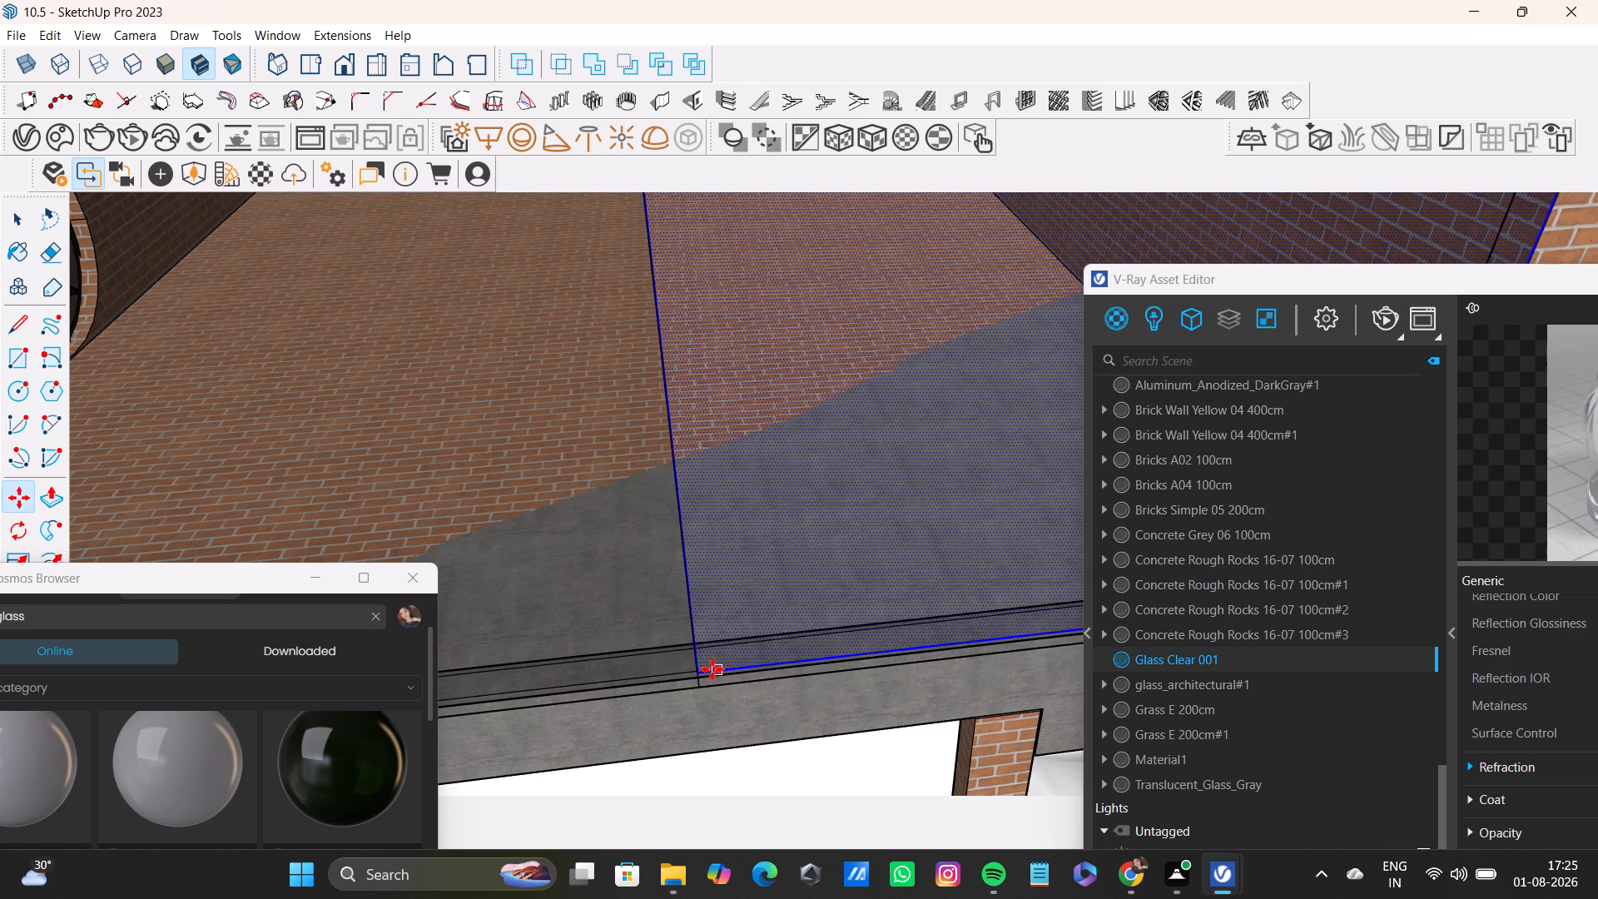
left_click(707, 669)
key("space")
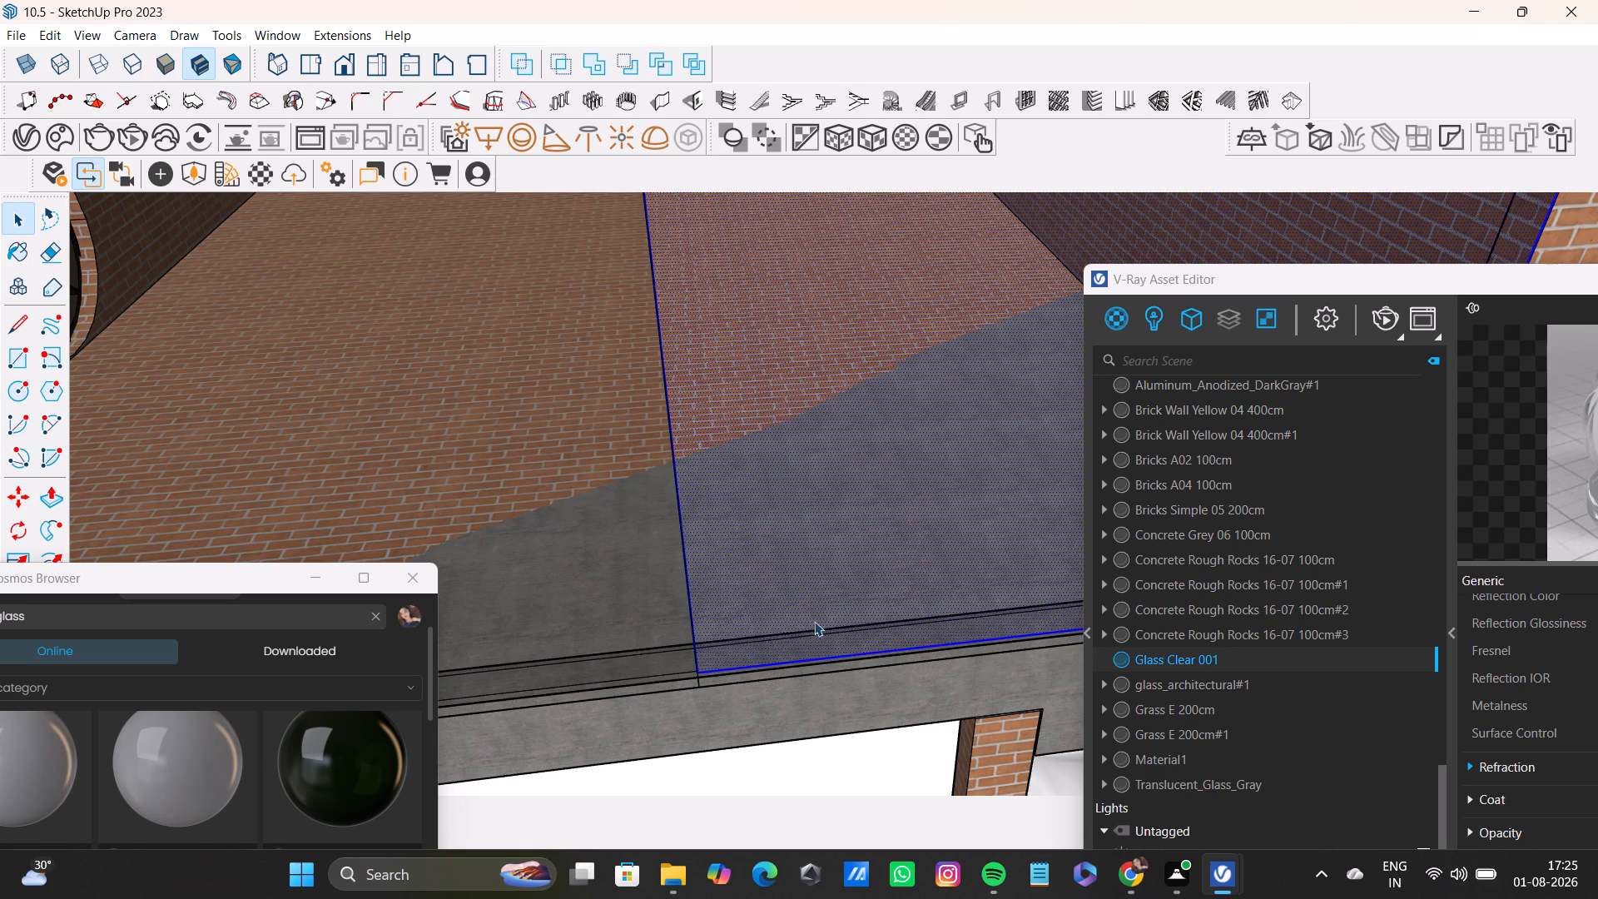
Move the two-storey front glass panel by its lower outer corner to fit against the side brick wall.
middle_click_drag(836, 579, 465, 494)
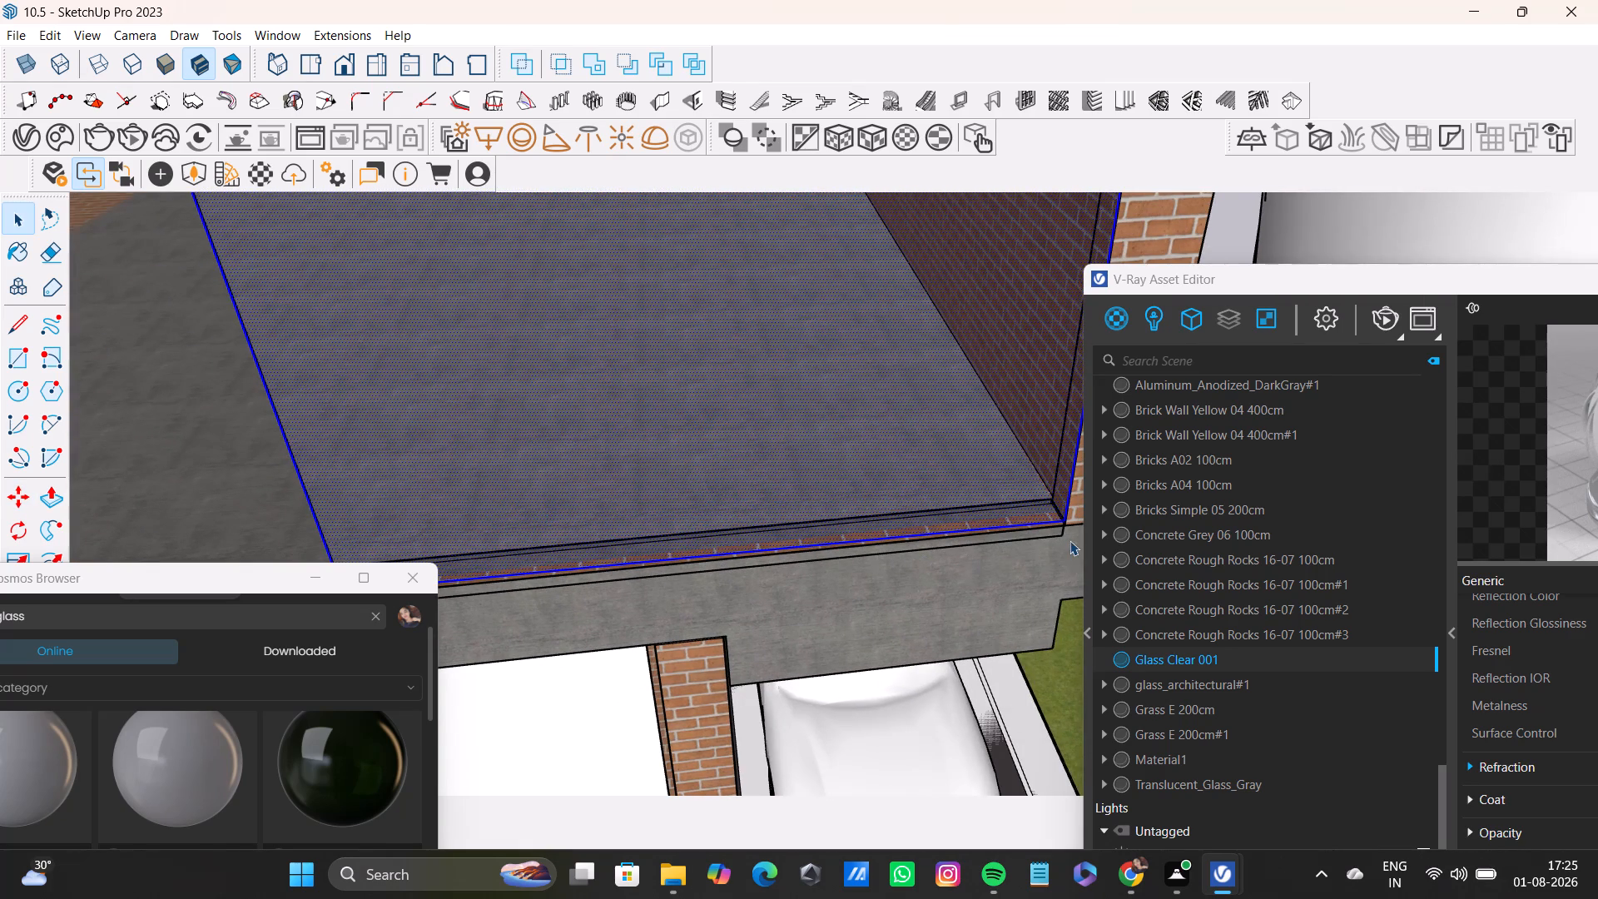
key("m")
left_click(1060, 521)
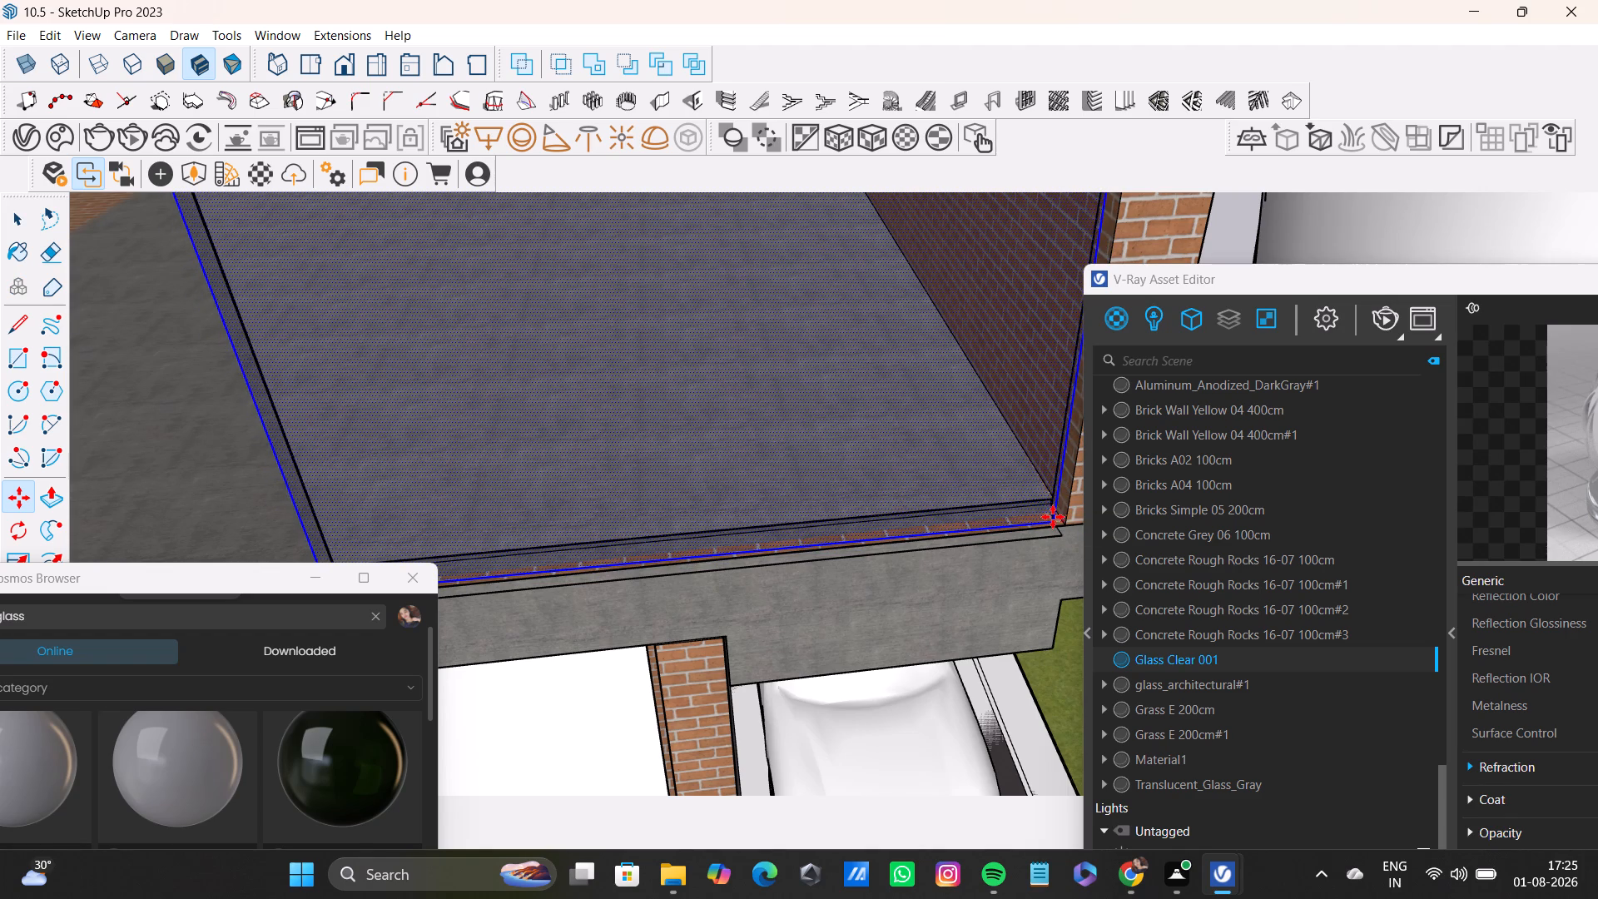
scroll(1033, 509, "up", 6)
scroll(1049, 527, "down", 1)
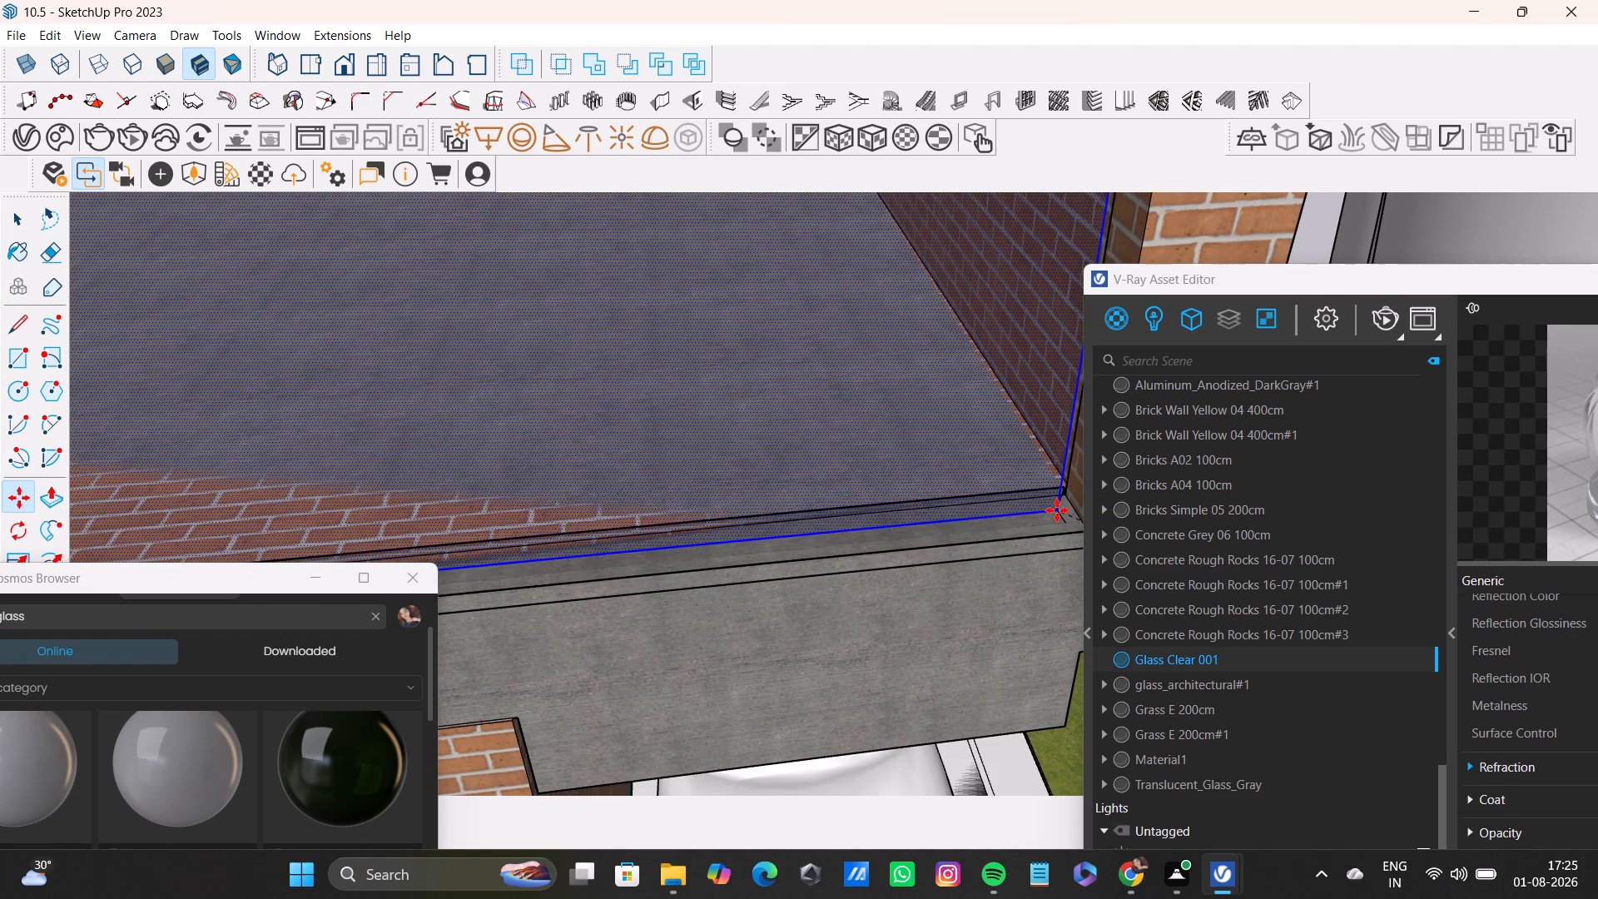
left_click(1071, 509)
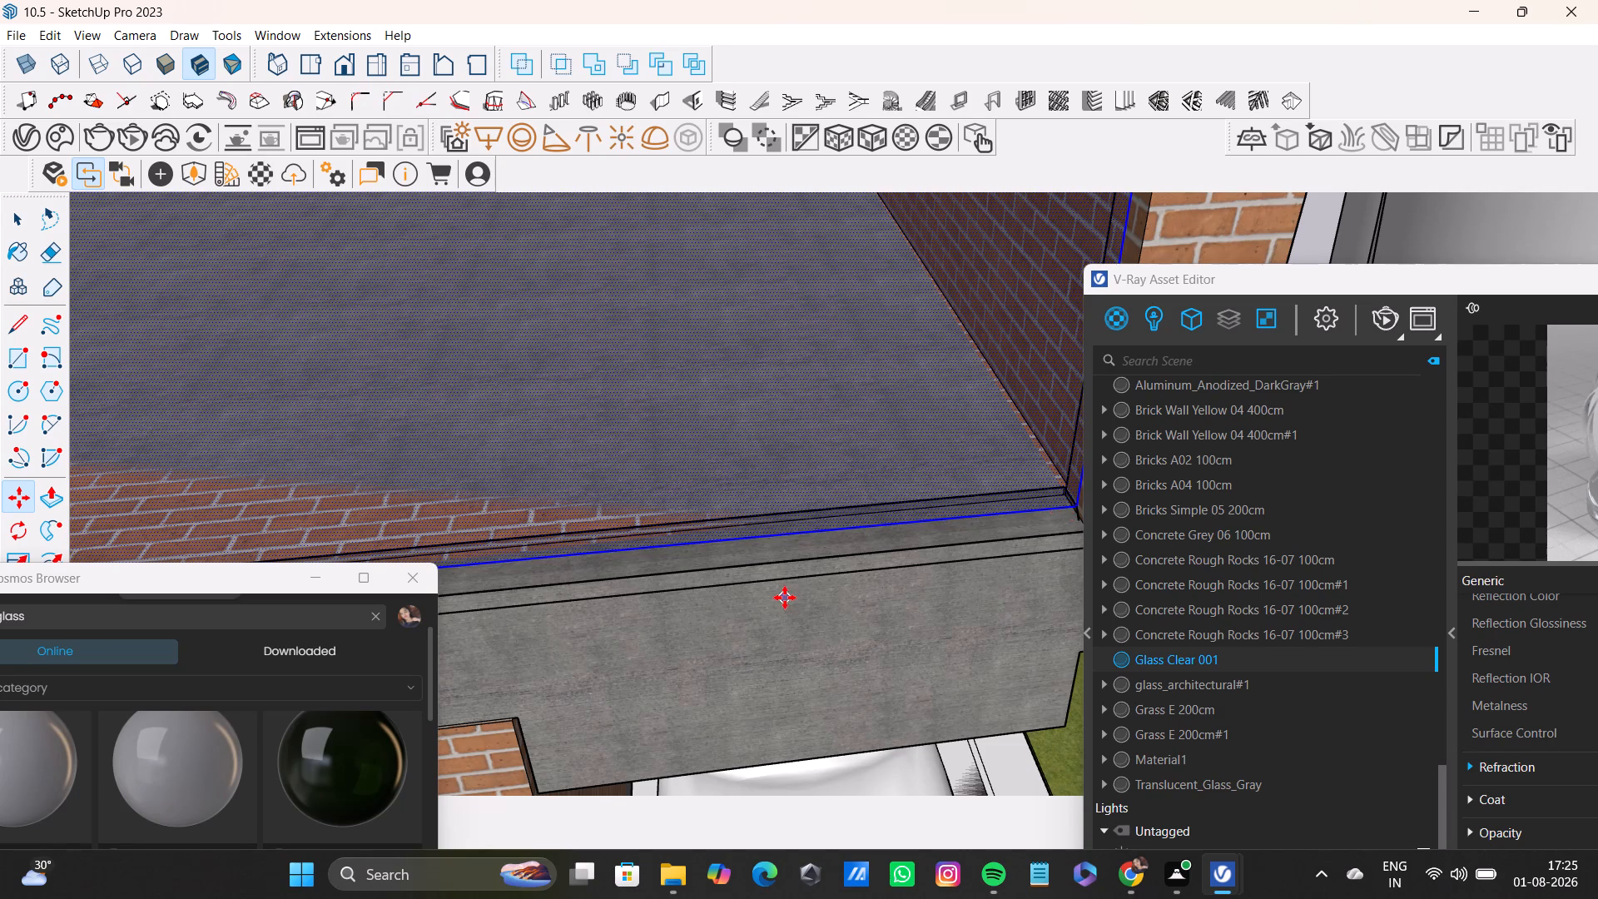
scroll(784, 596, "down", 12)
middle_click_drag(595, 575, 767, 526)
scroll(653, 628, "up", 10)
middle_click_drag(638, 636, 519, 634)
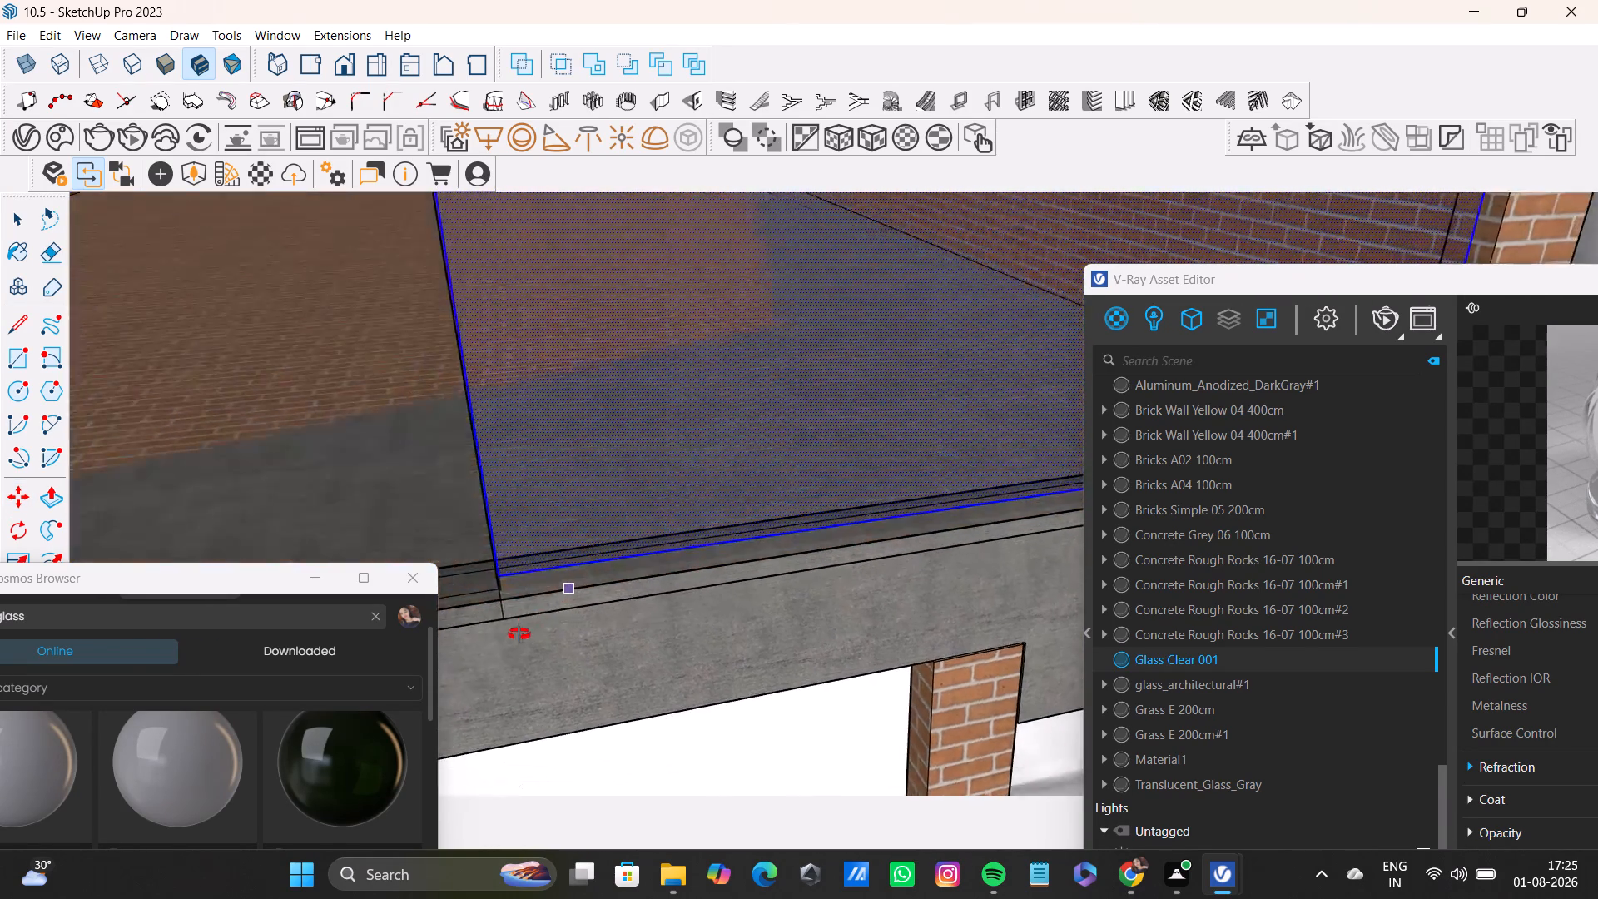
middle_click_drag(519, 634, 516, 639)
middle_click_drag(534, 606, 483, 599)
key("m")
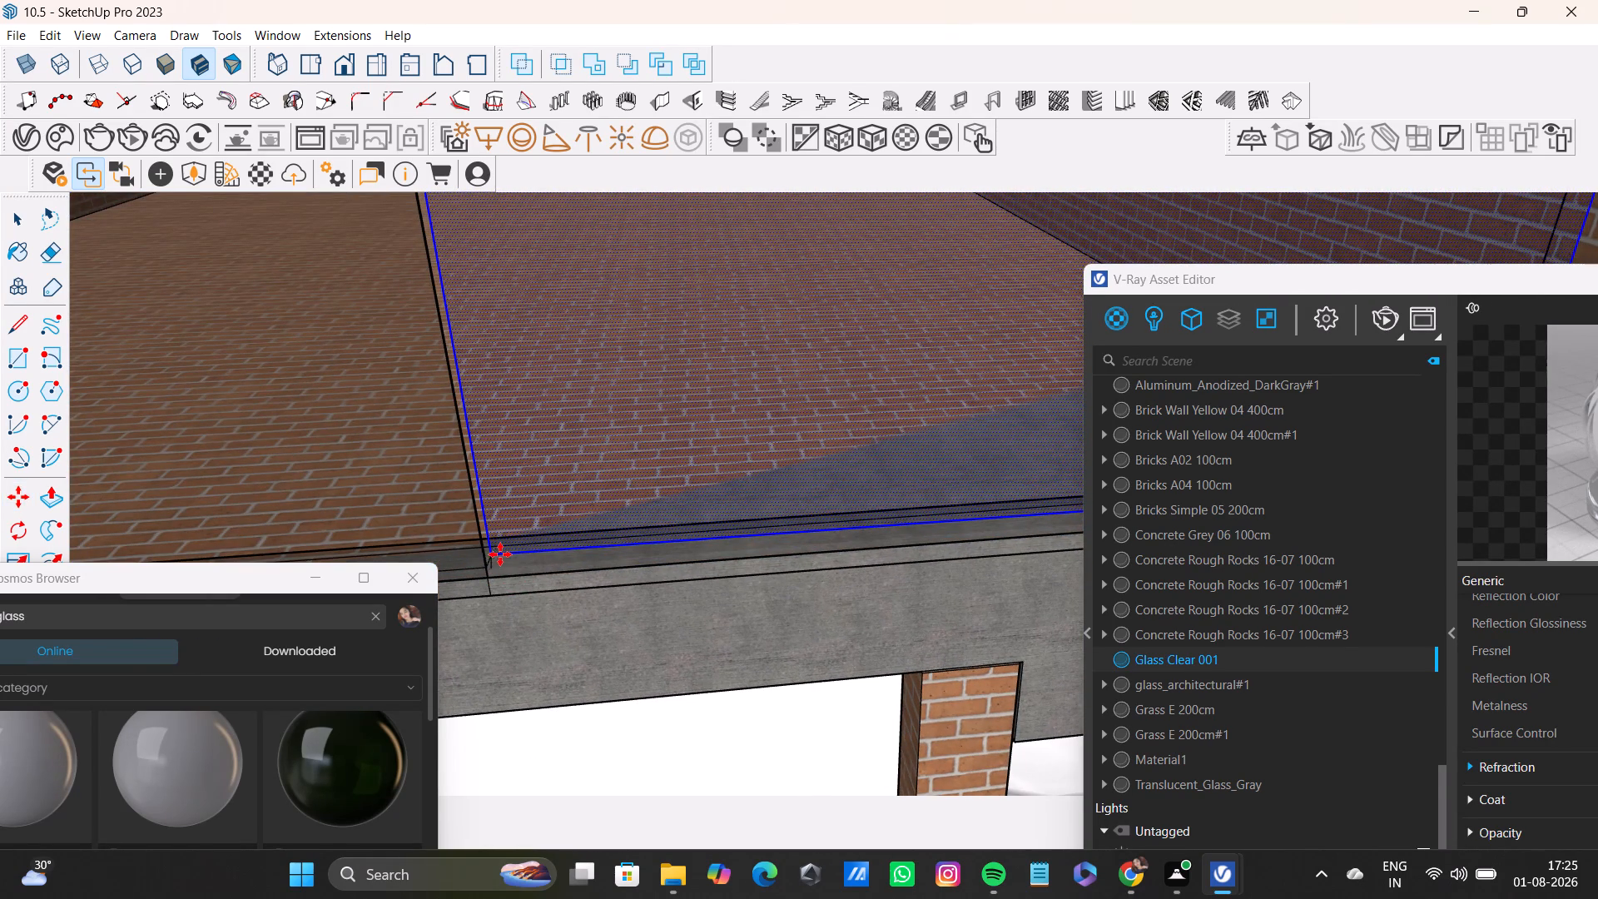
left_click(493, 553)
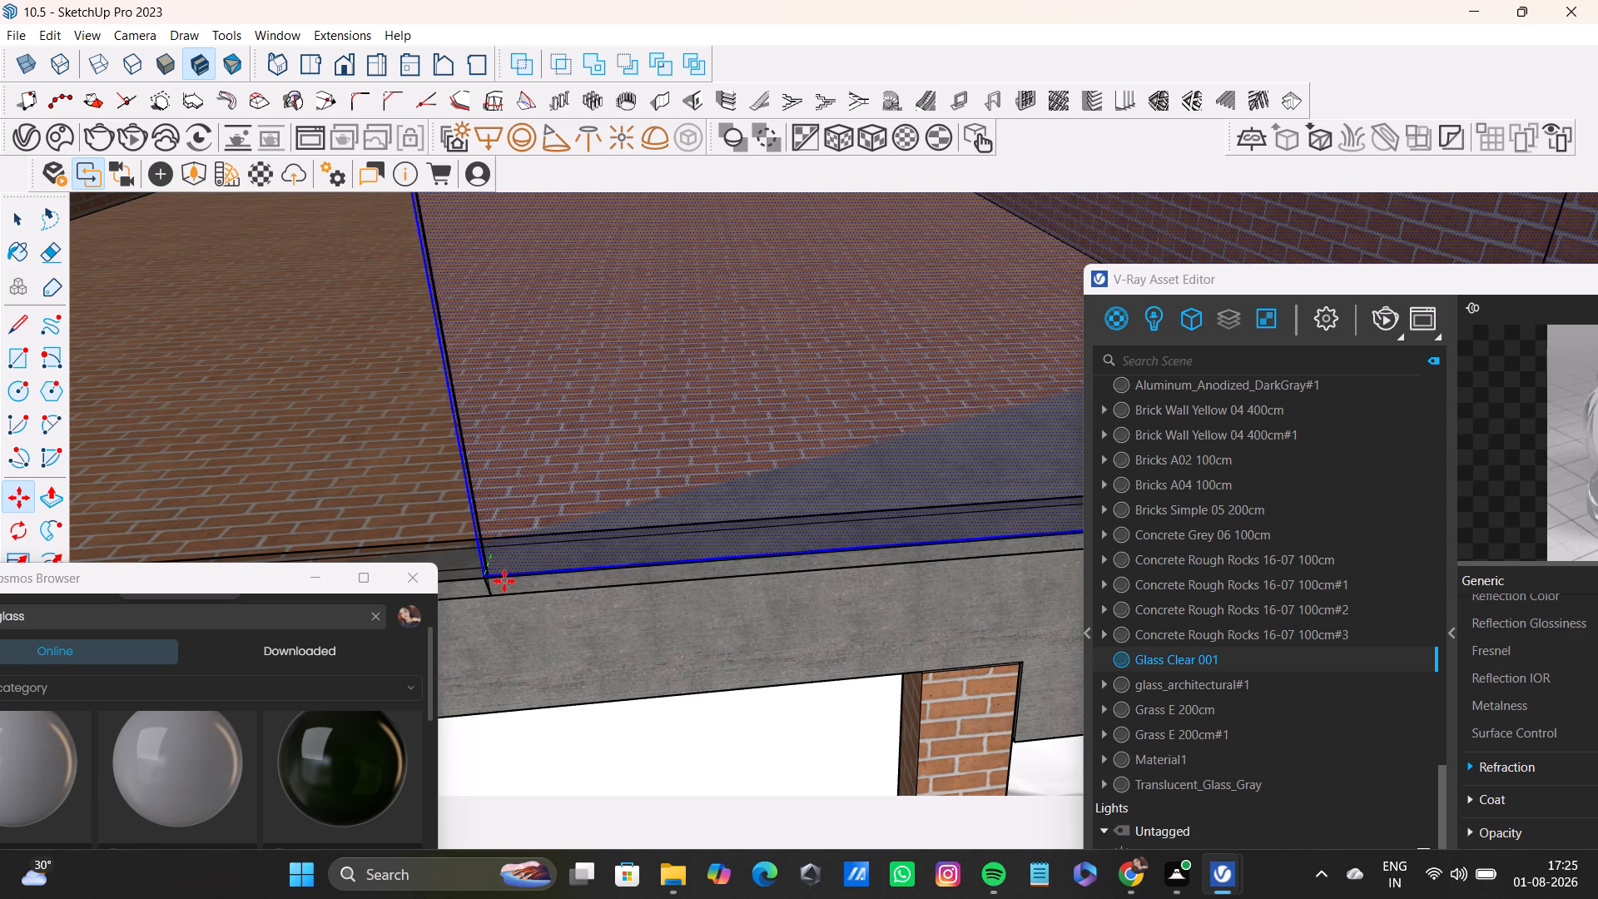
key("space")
Move the two-storey glass panel so its lower inner corner lines up with the adjoining panel's corner near the slab's front edge.
scroll(484, 562, "up", 2)
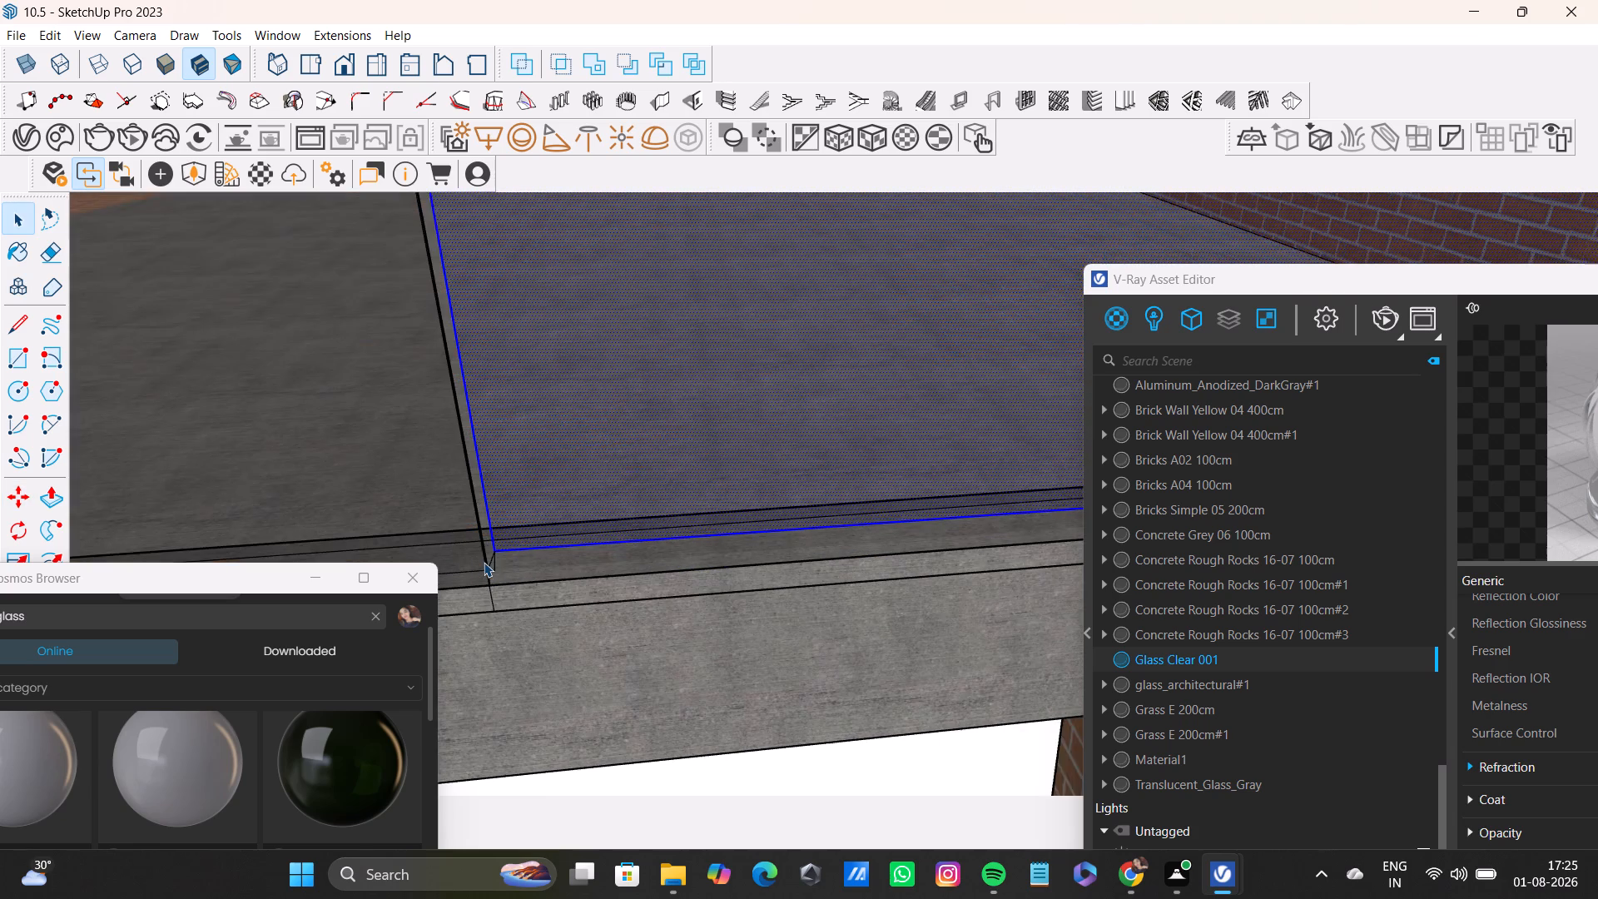
scroll(484, 562, "up", 5)
left_click(499, 550)
double_click(538, 522)
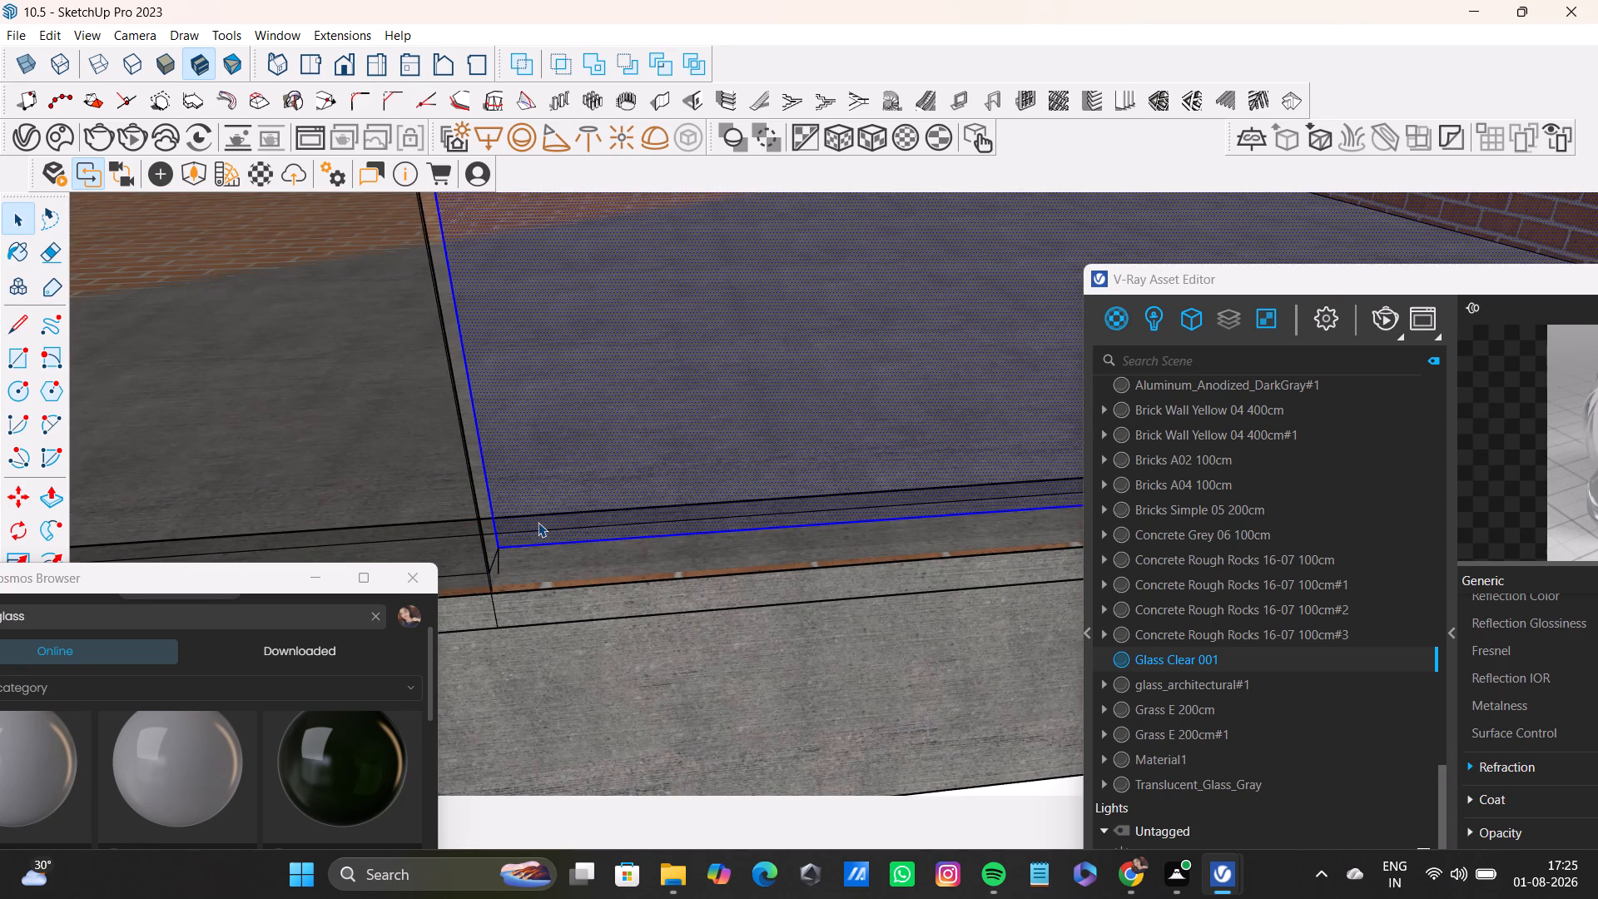
key("m")
left_click(499, 547)
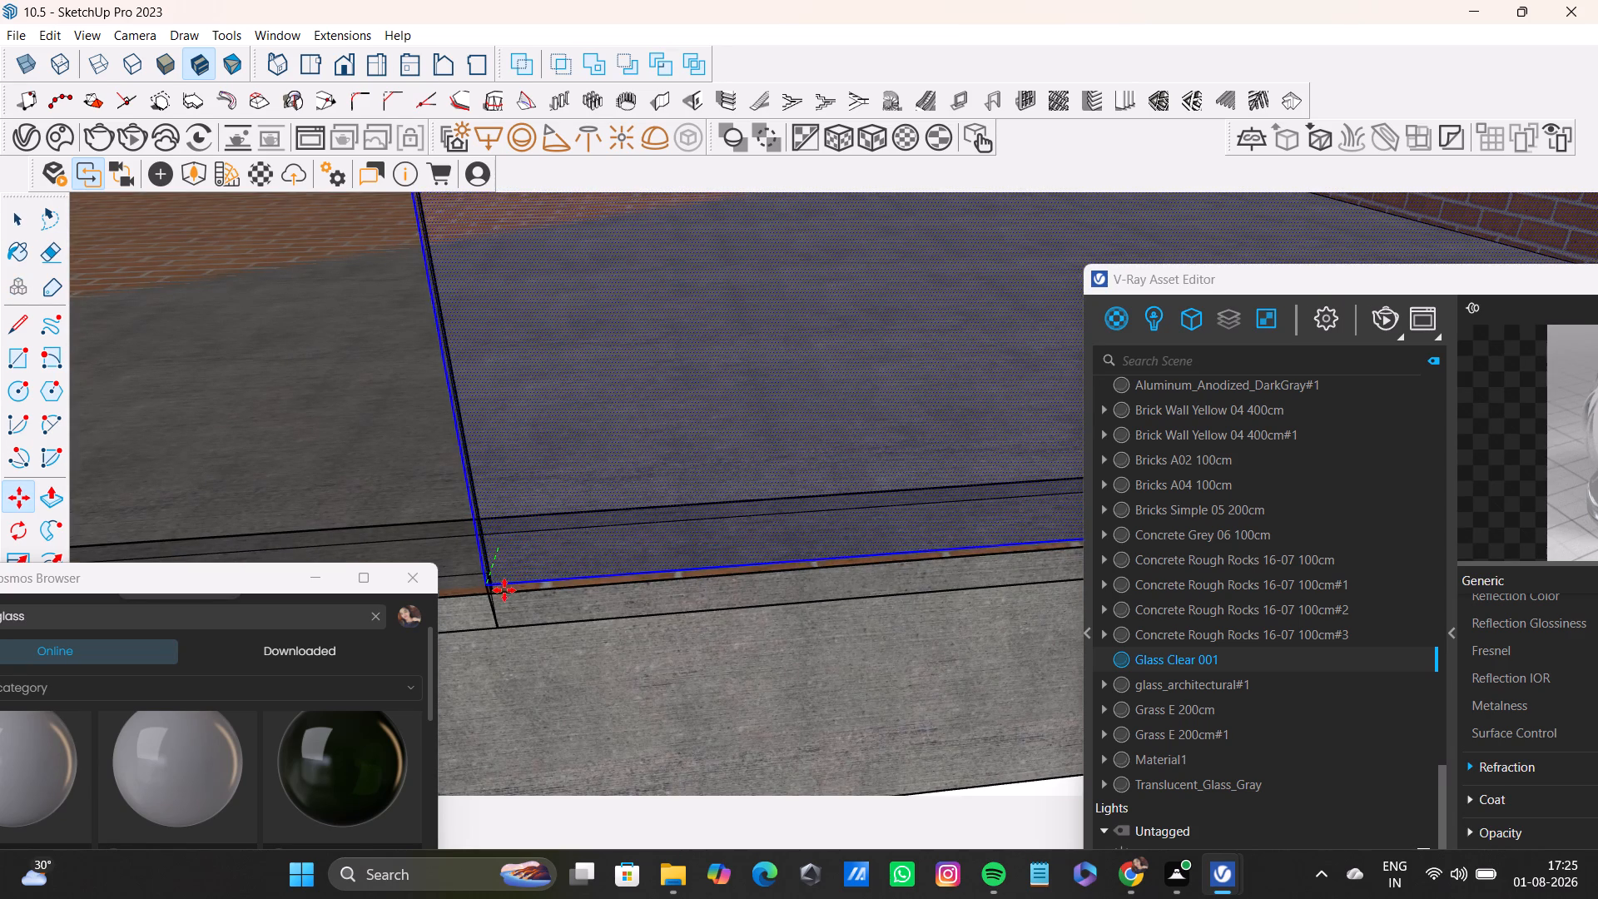
left_click(529, 593)
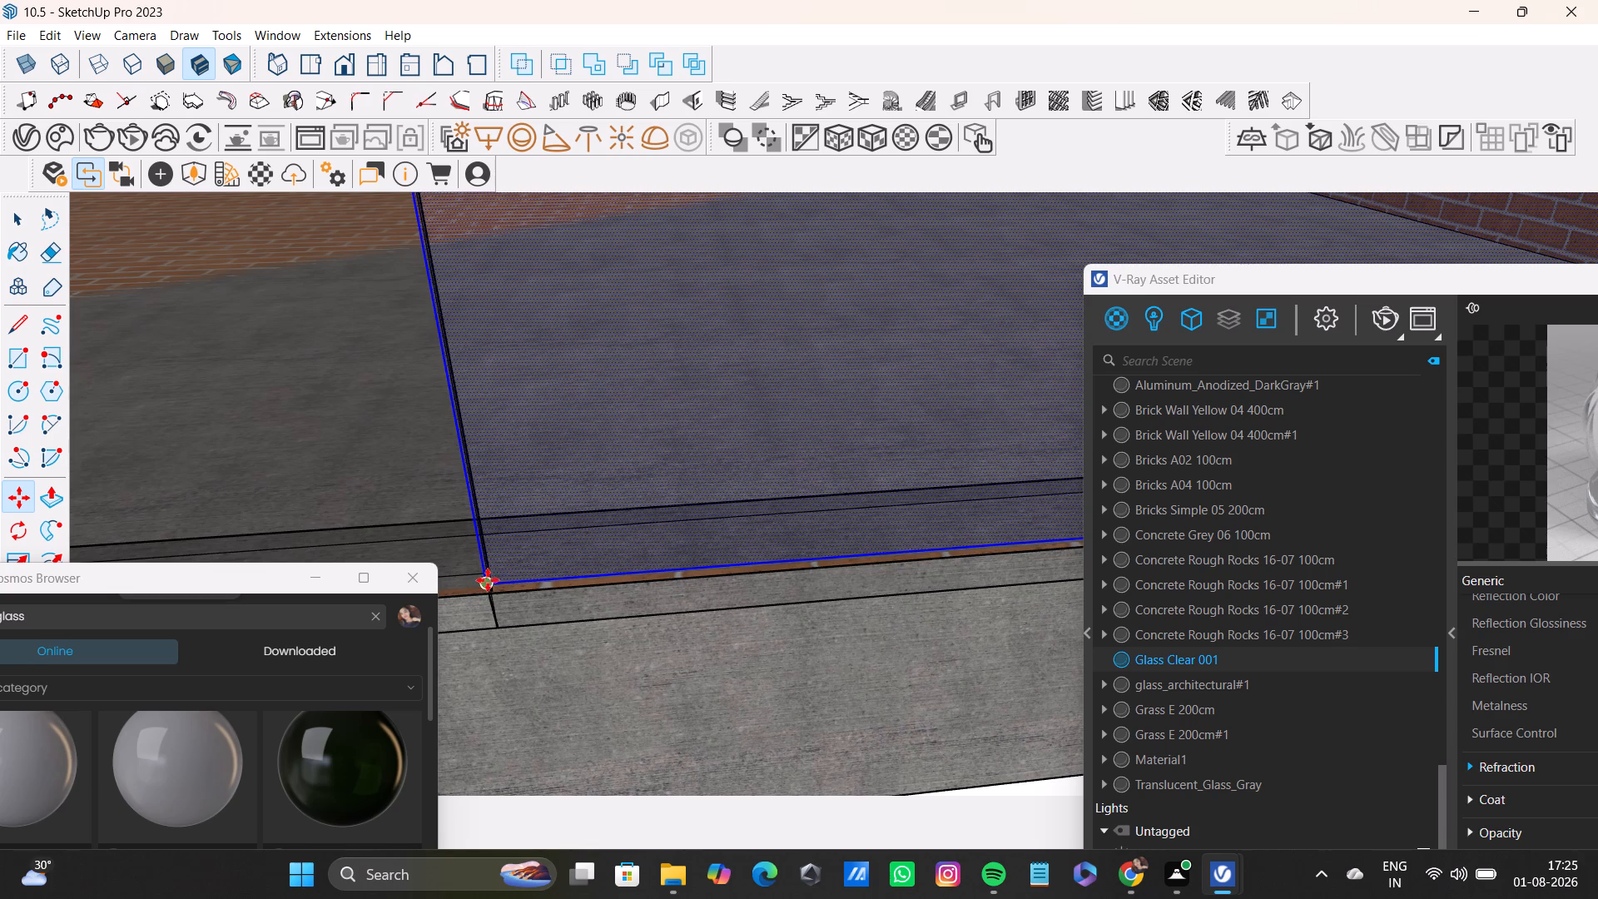
left_click_drag(489, 579, 497, 581)
left_click(520, 585)
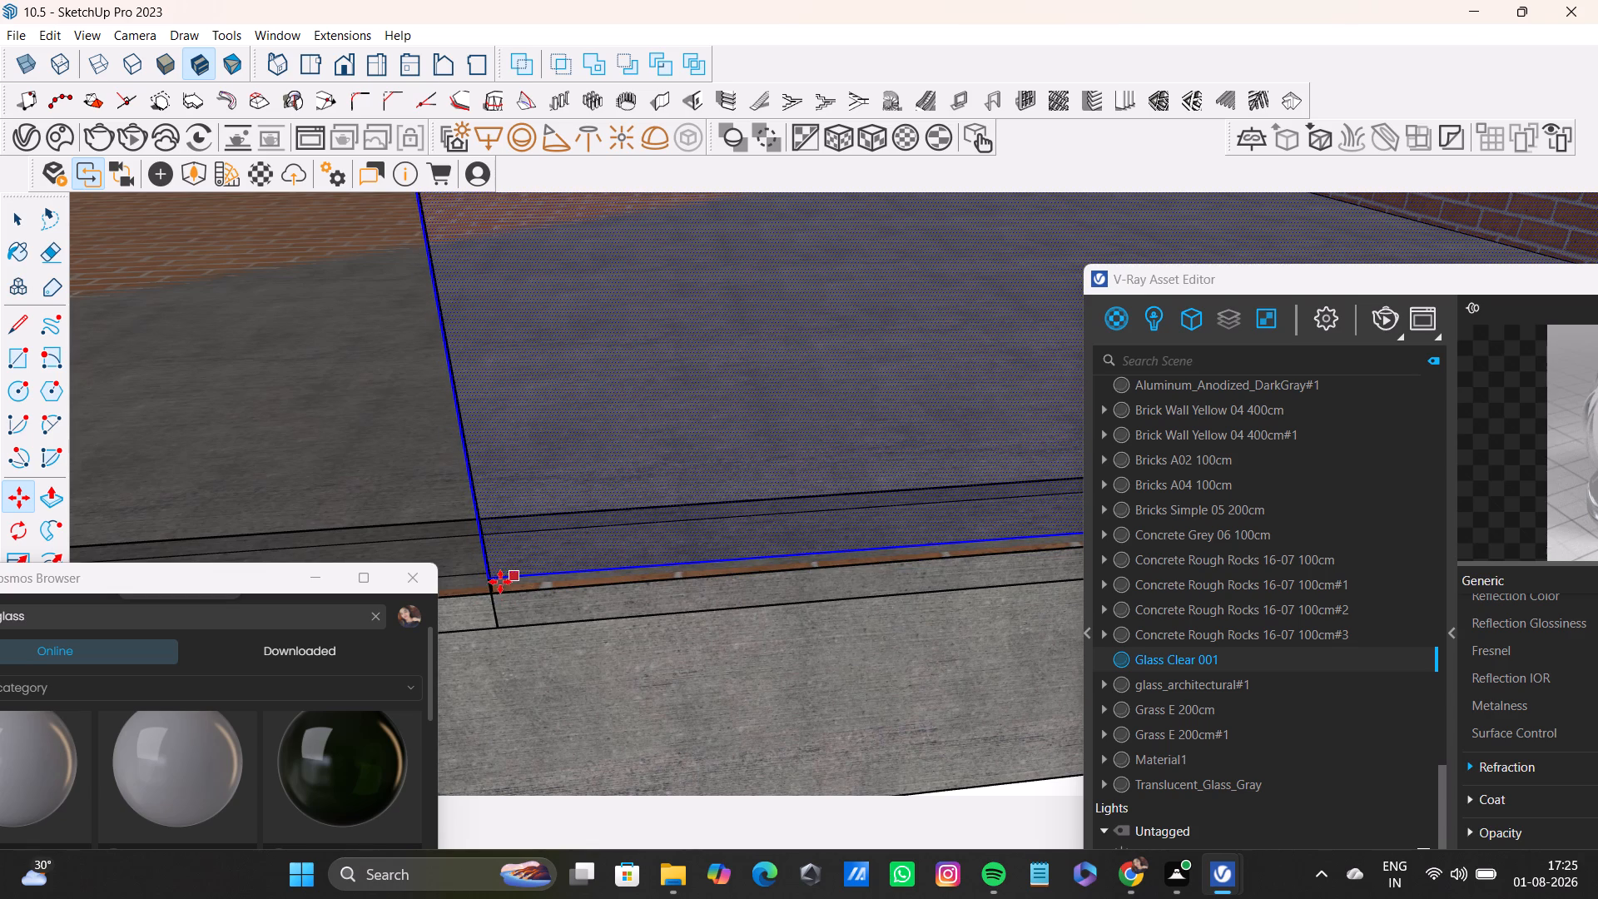
Scale the two-storey glass panel by its lower edge to meet the front edge of the concrete slab beneath it.
key("s")
middle_click_drag(841, 559, 152, 459, "shift")
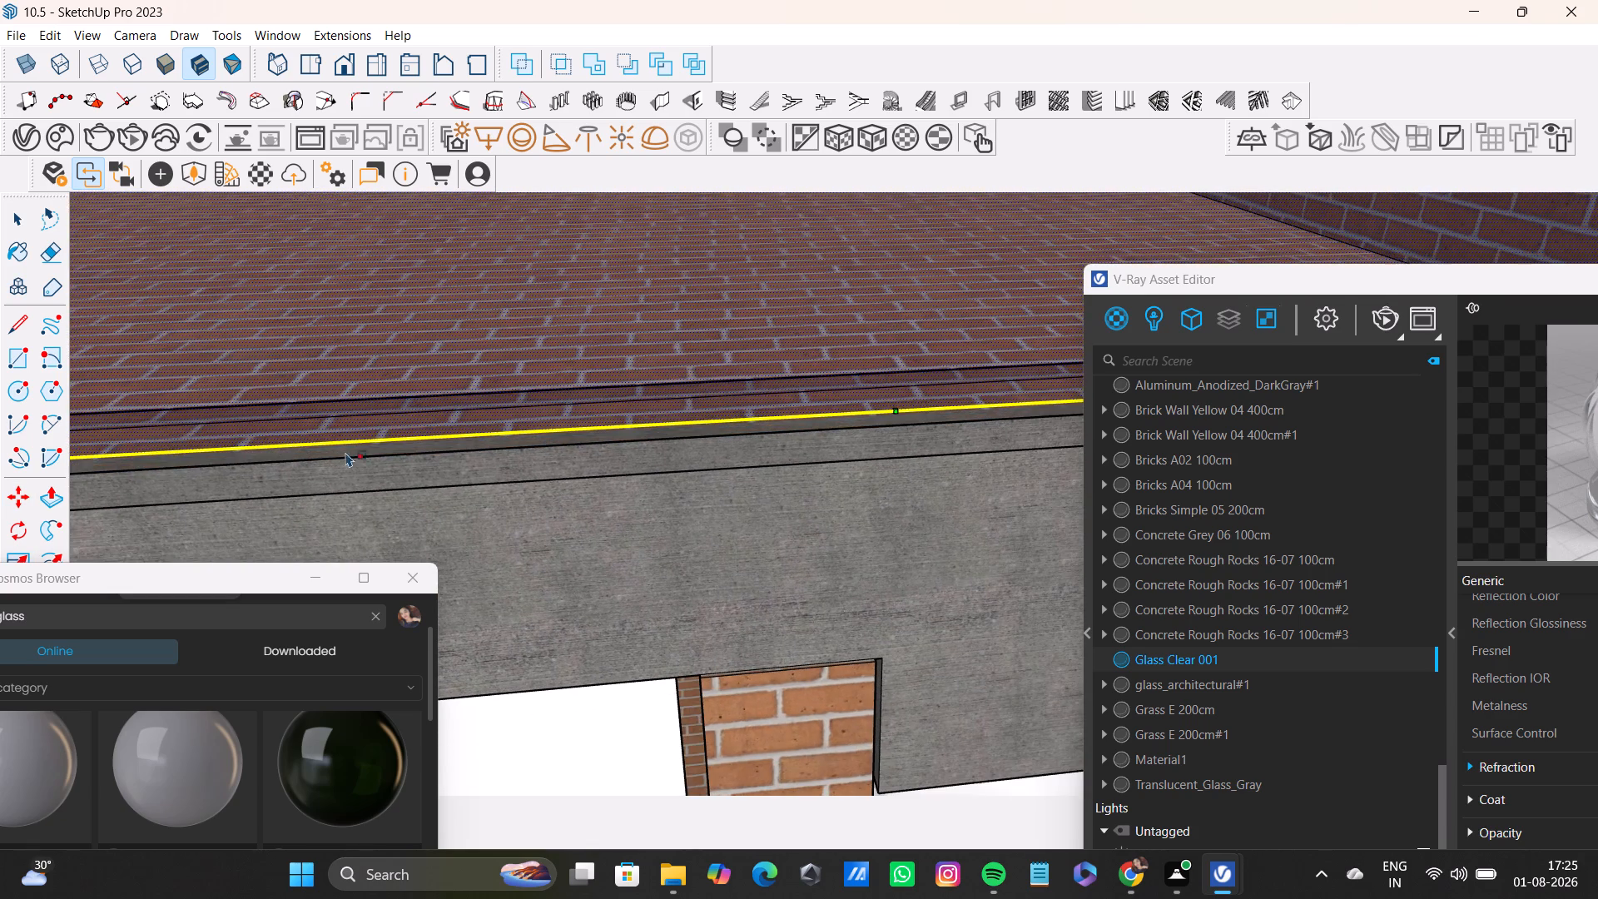
left_click(900, 418)
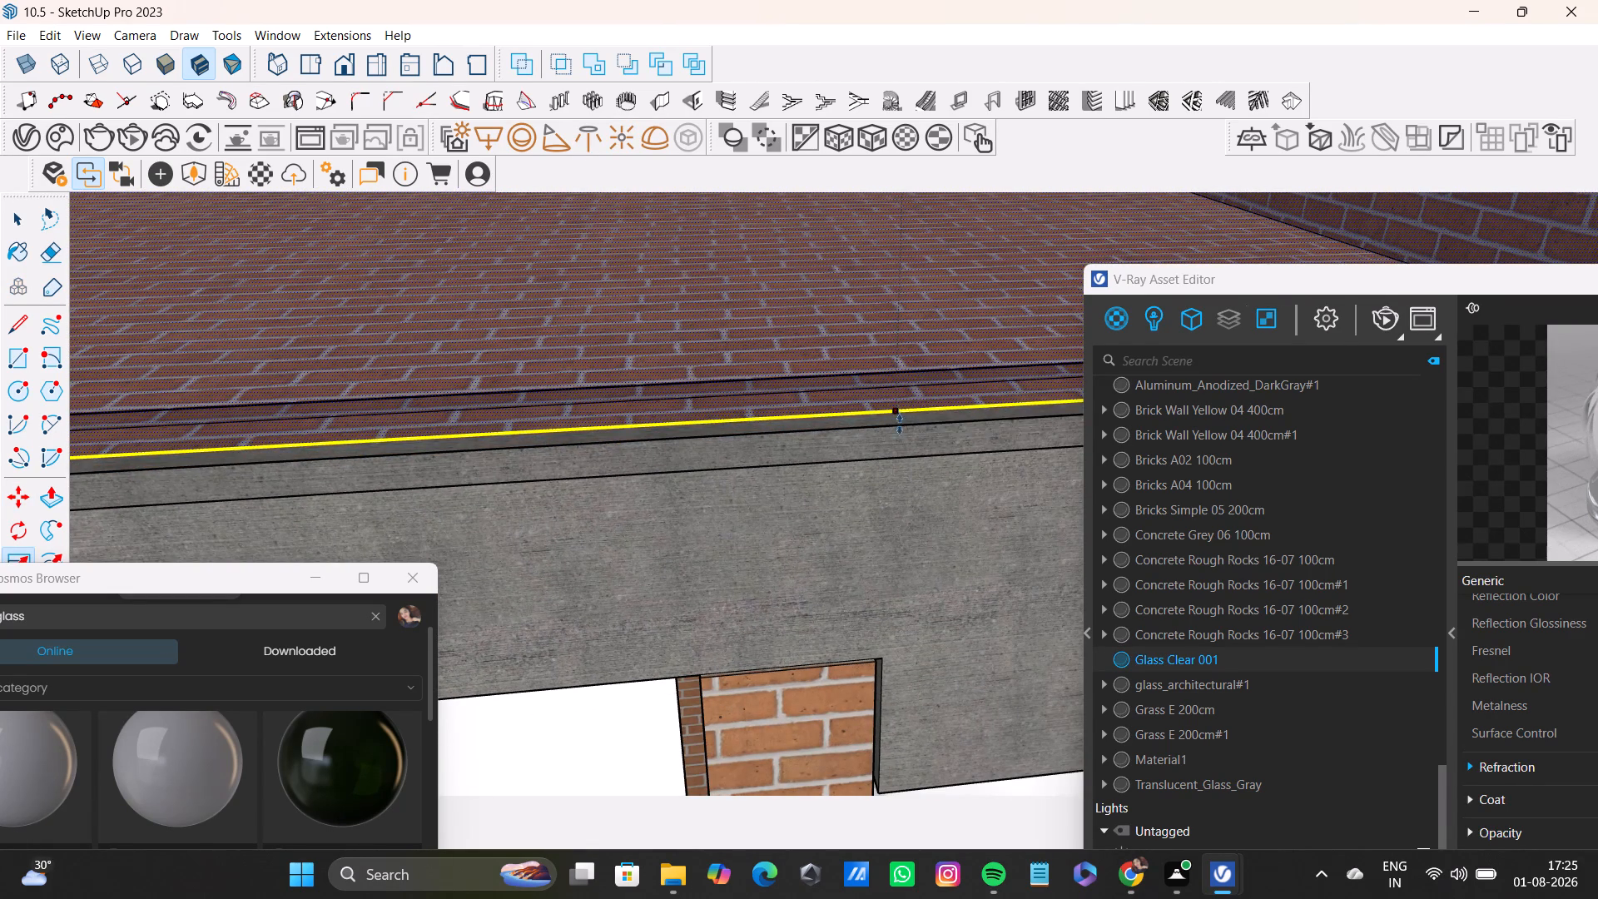
scroll(887, 430, "up", 4)
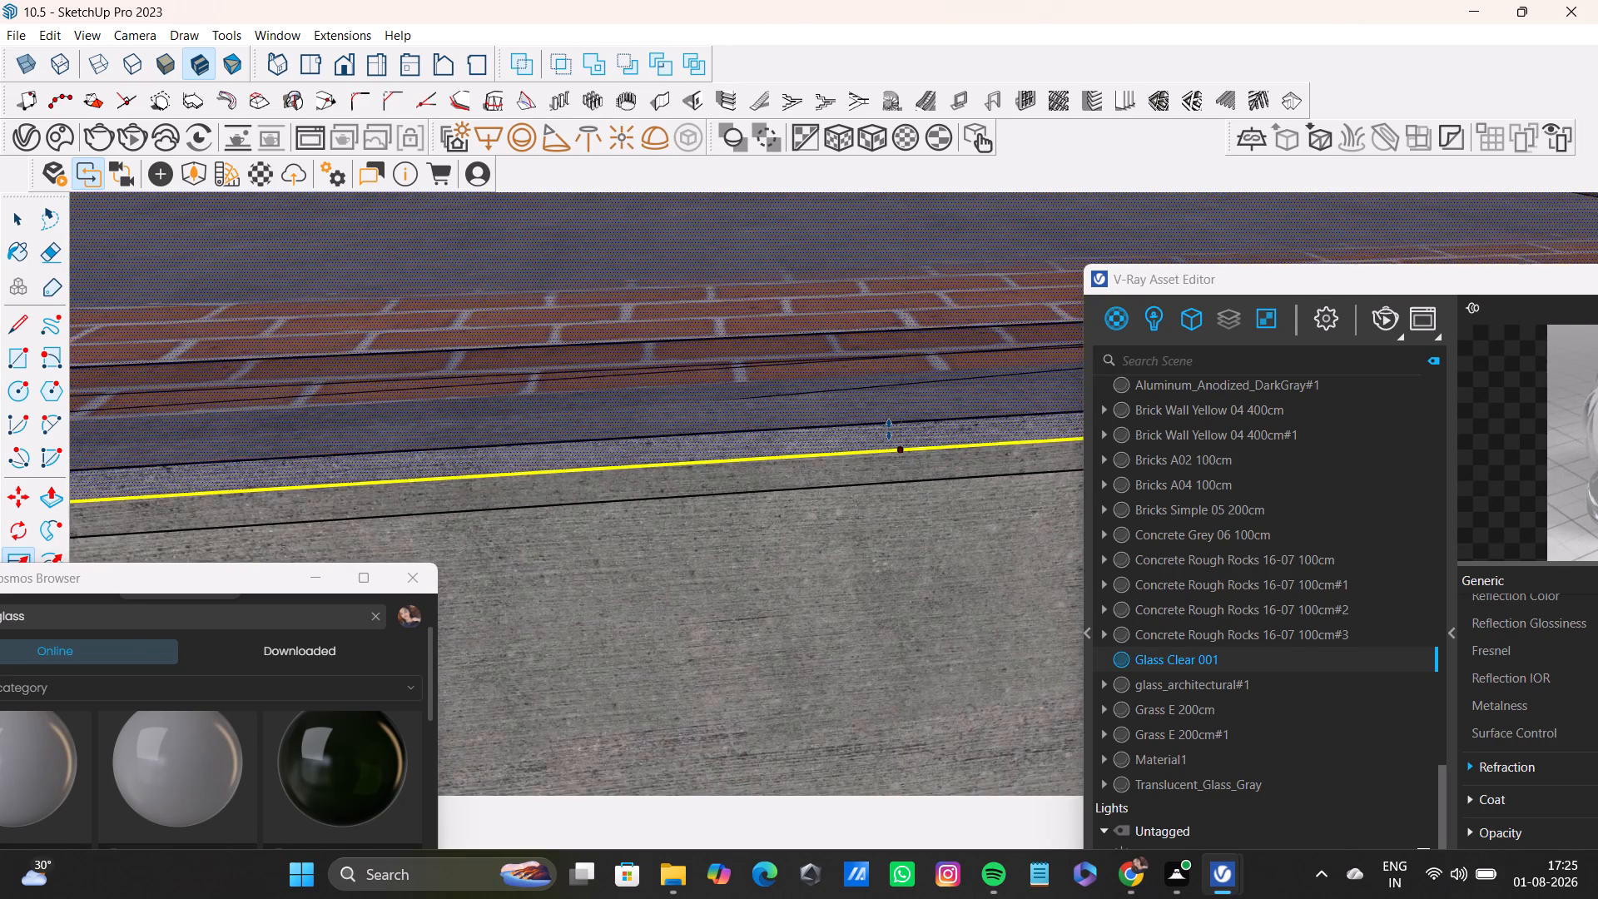
scroll(889, 430, "up", 8)
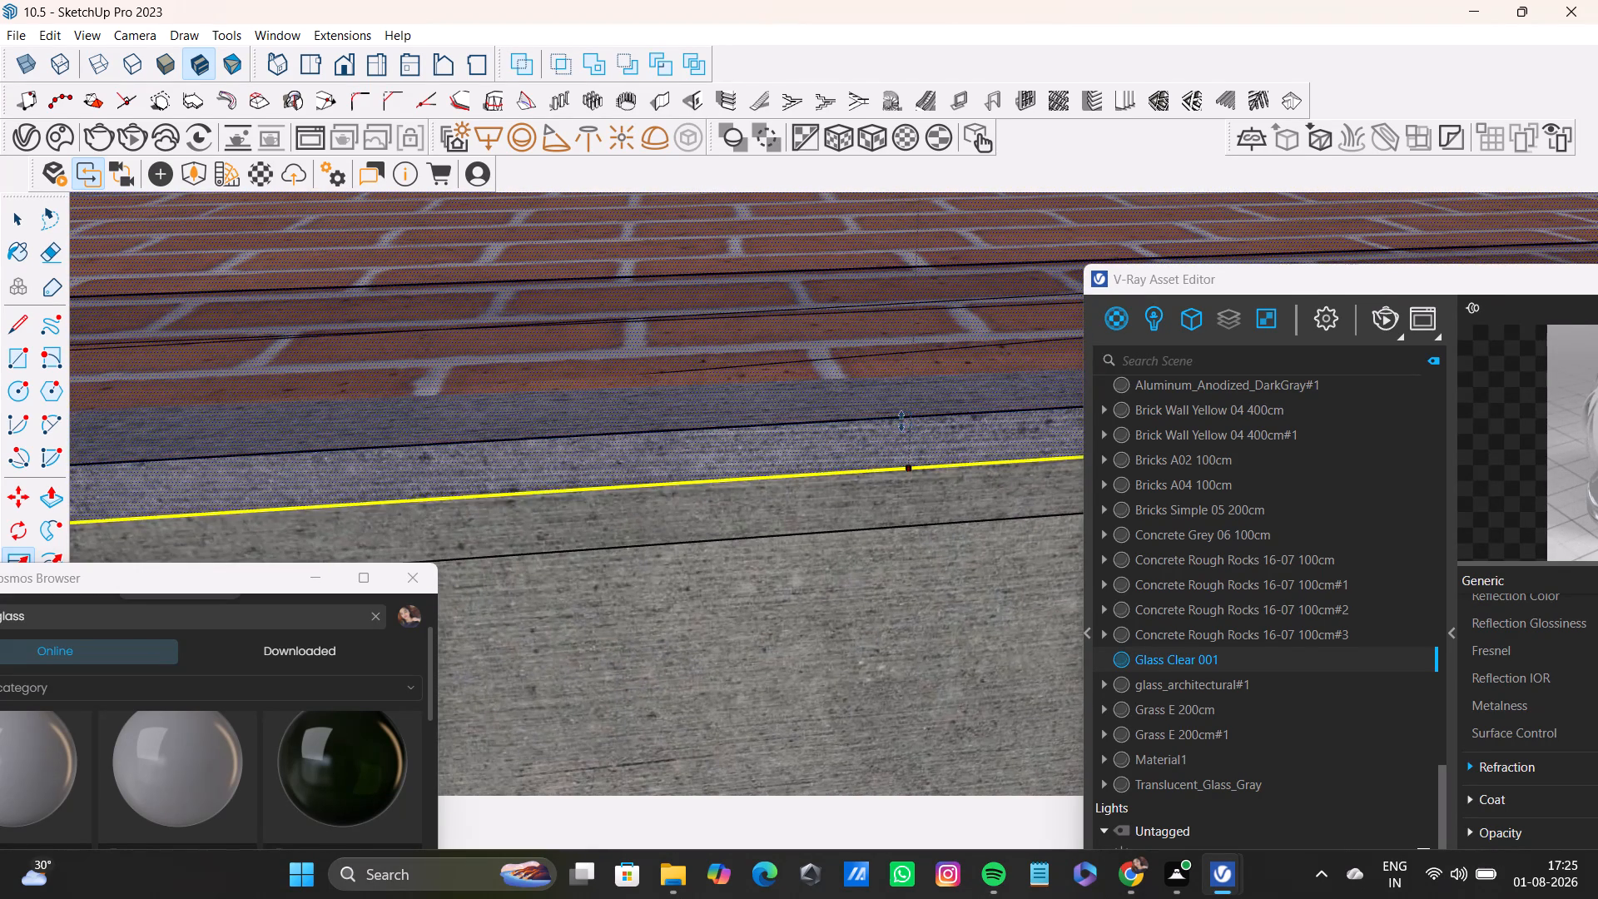
scroll(840, 434, "up", 2)
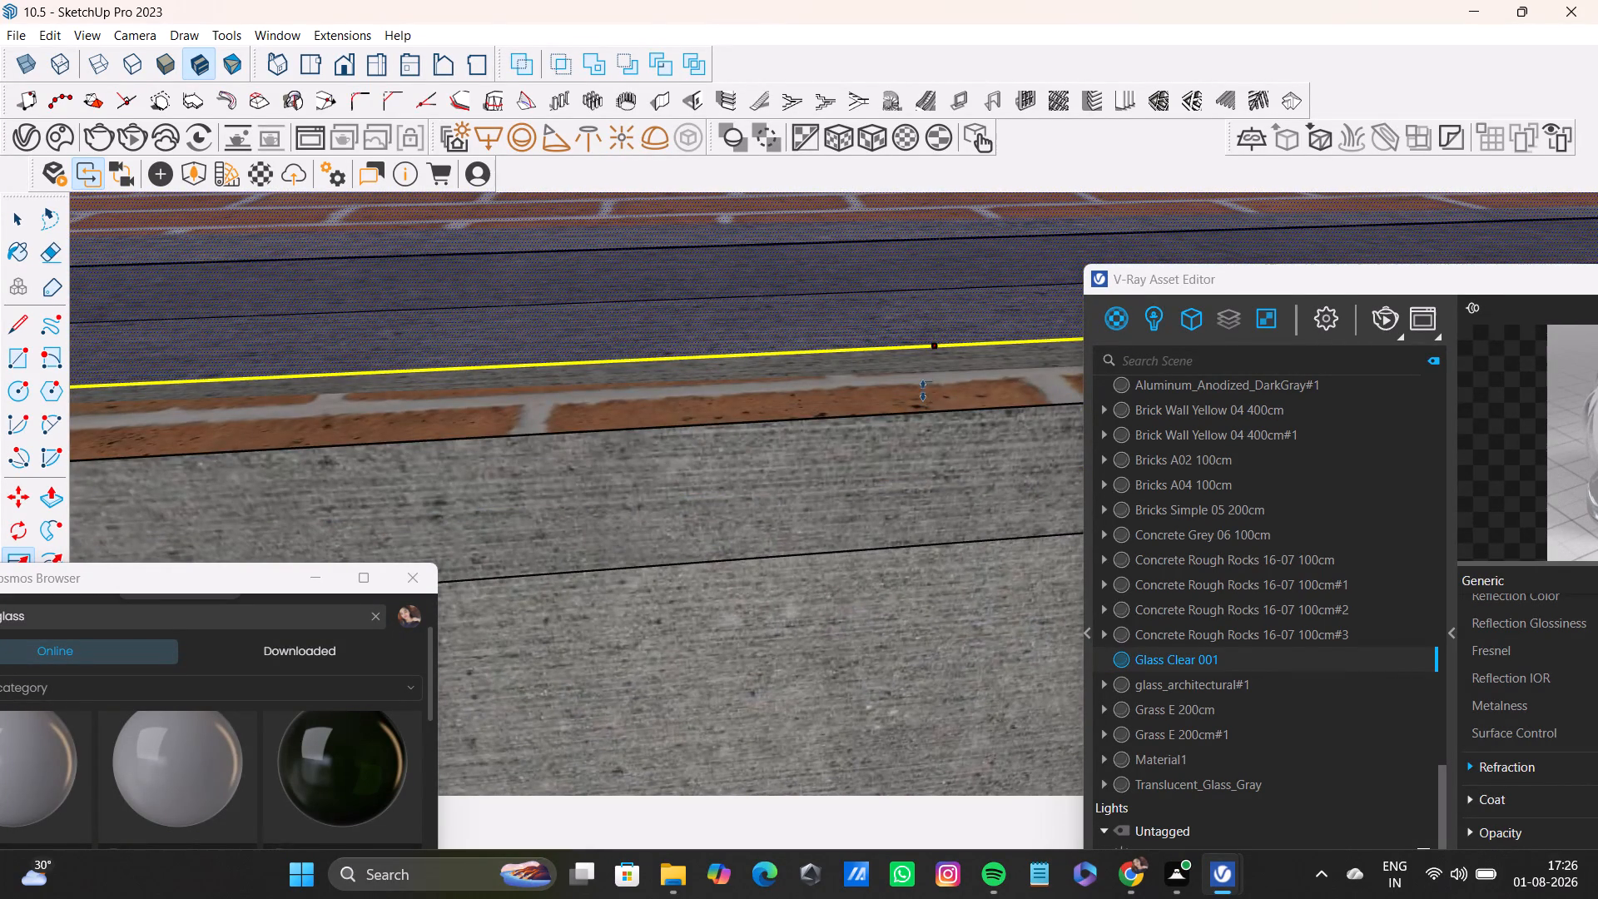
left_click(941, 413)
scroll(712, 459, "down", 13)
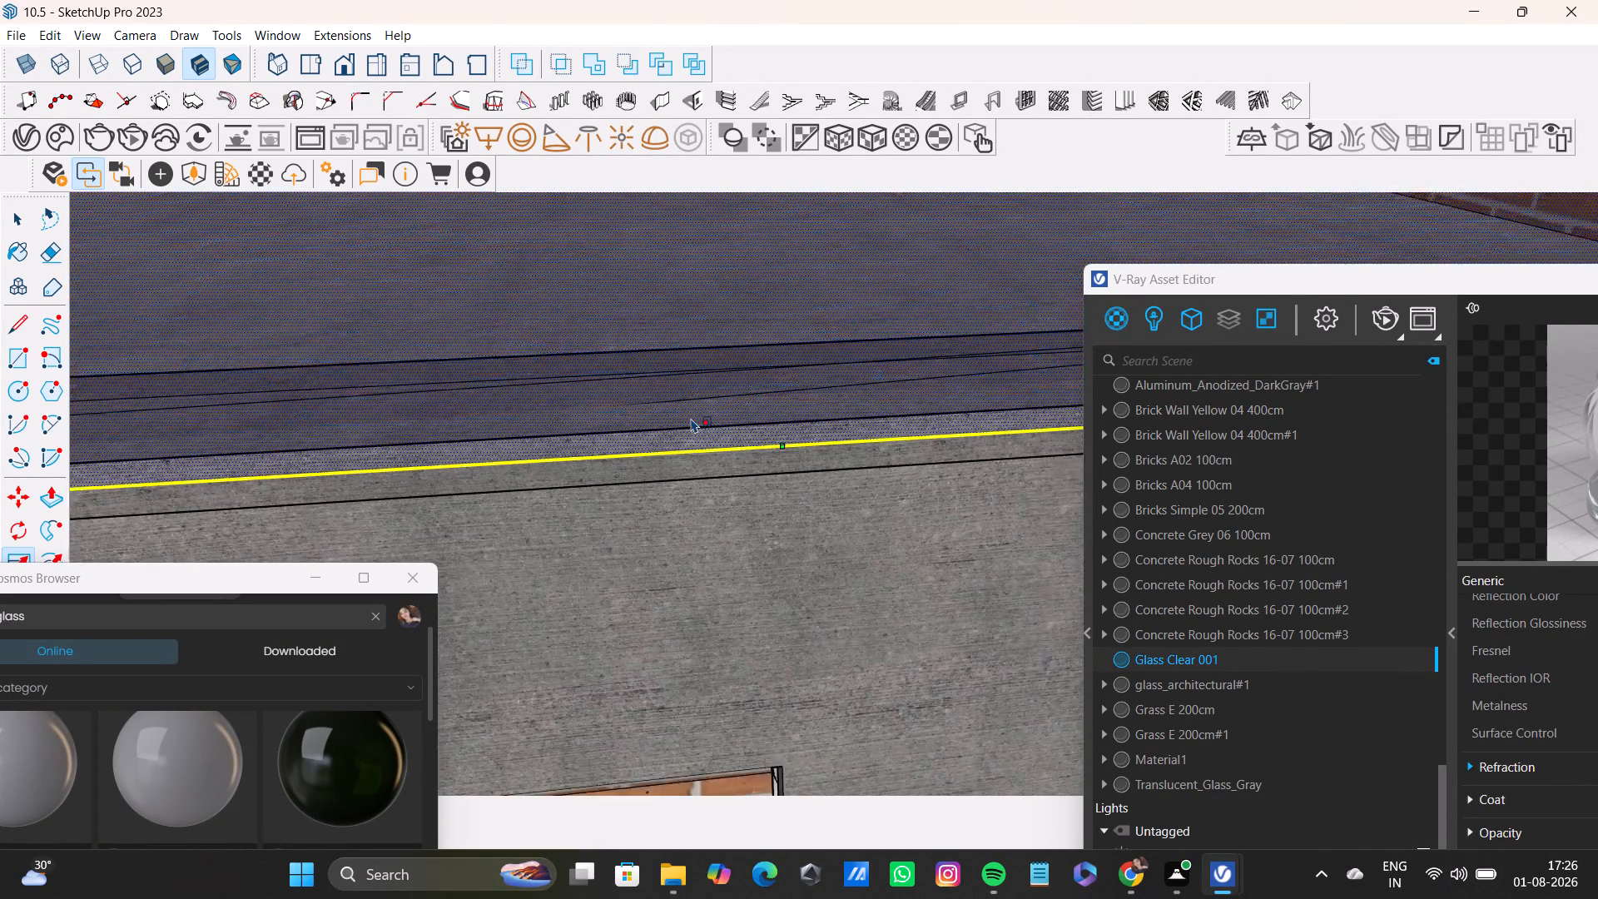
scroll(691, 418, "down", 20)
scroll(691, 418, "down", 14)
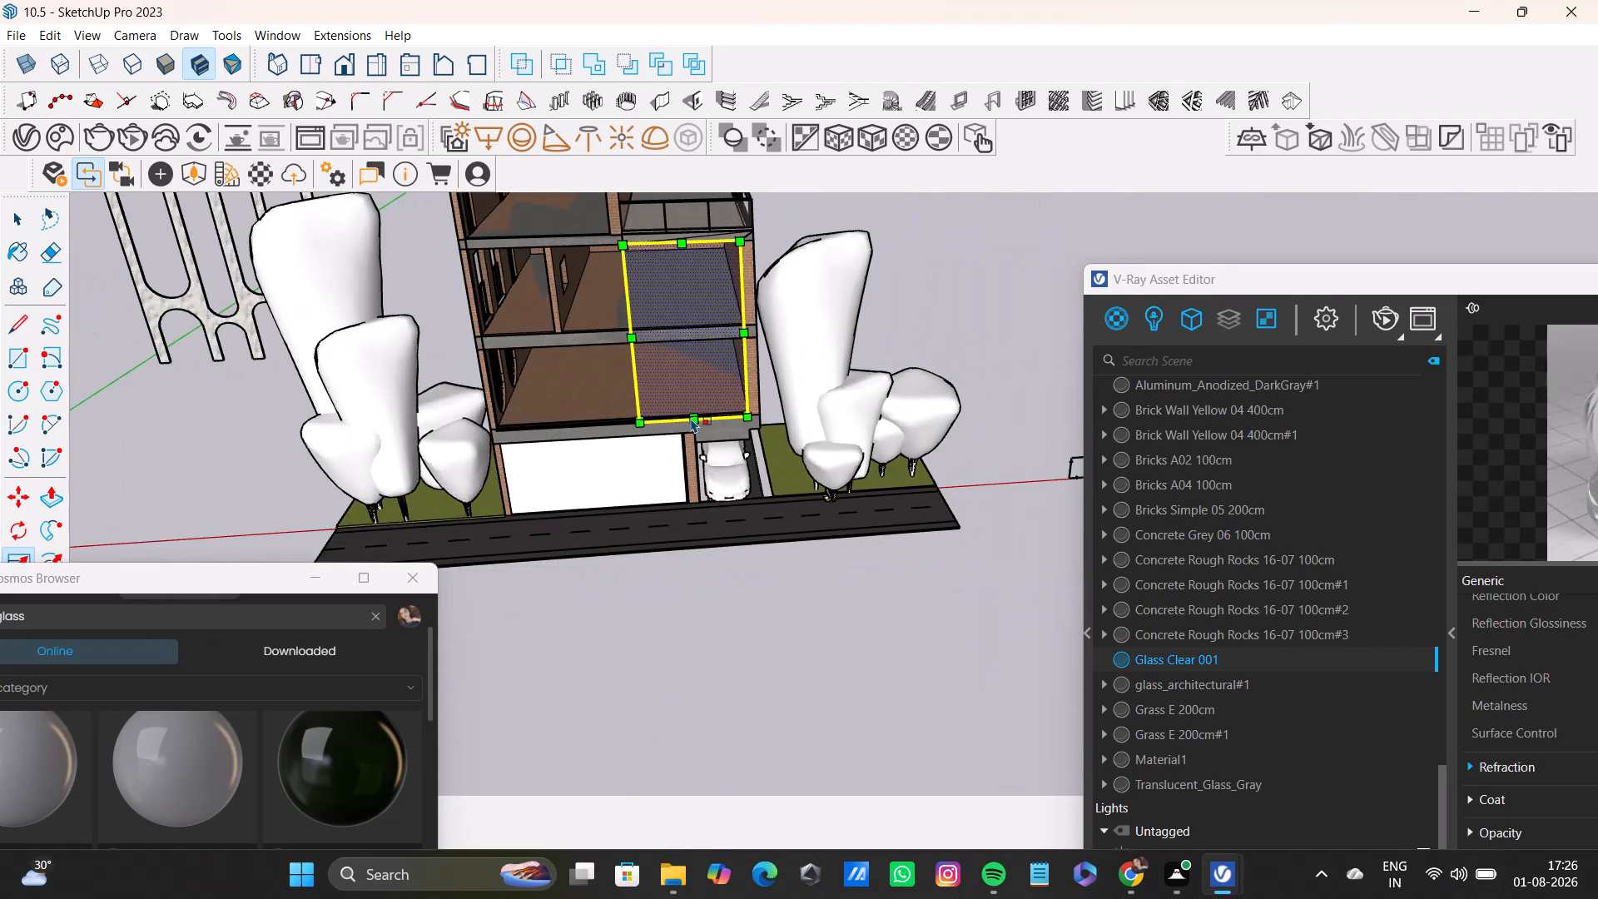
key("space")
left_click(985, 297)
Apply the Glass Clear 001 material to the white ground-floor front panel.
scroll(670, 392, "up", 3)
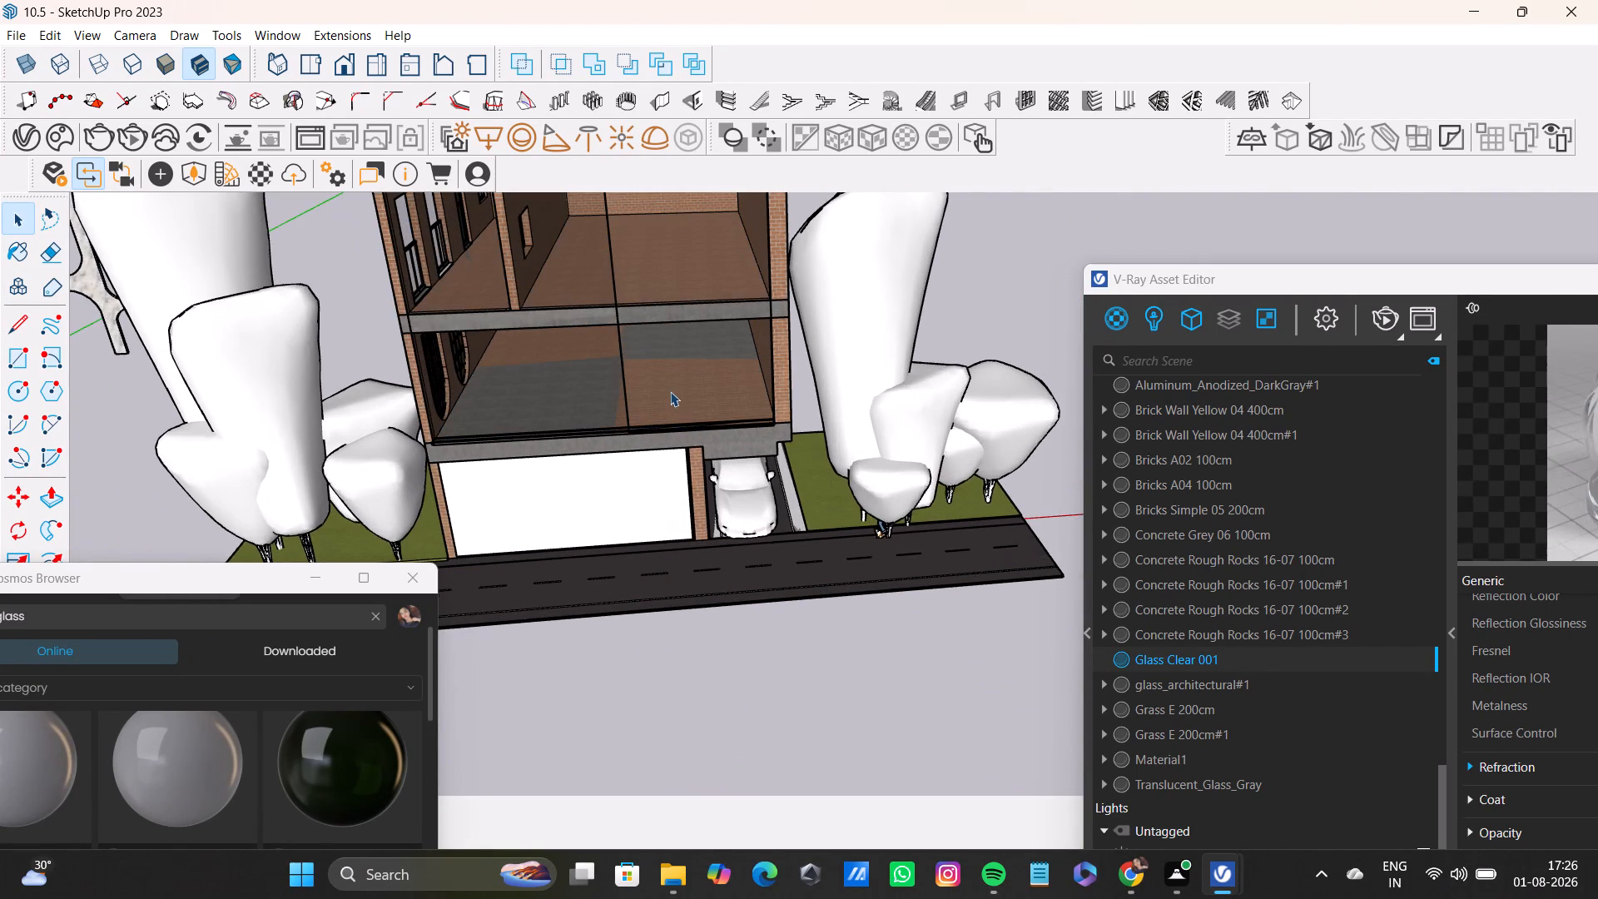
middle_click_drag(692, 451, 658, 328)
left_click(615, 453)
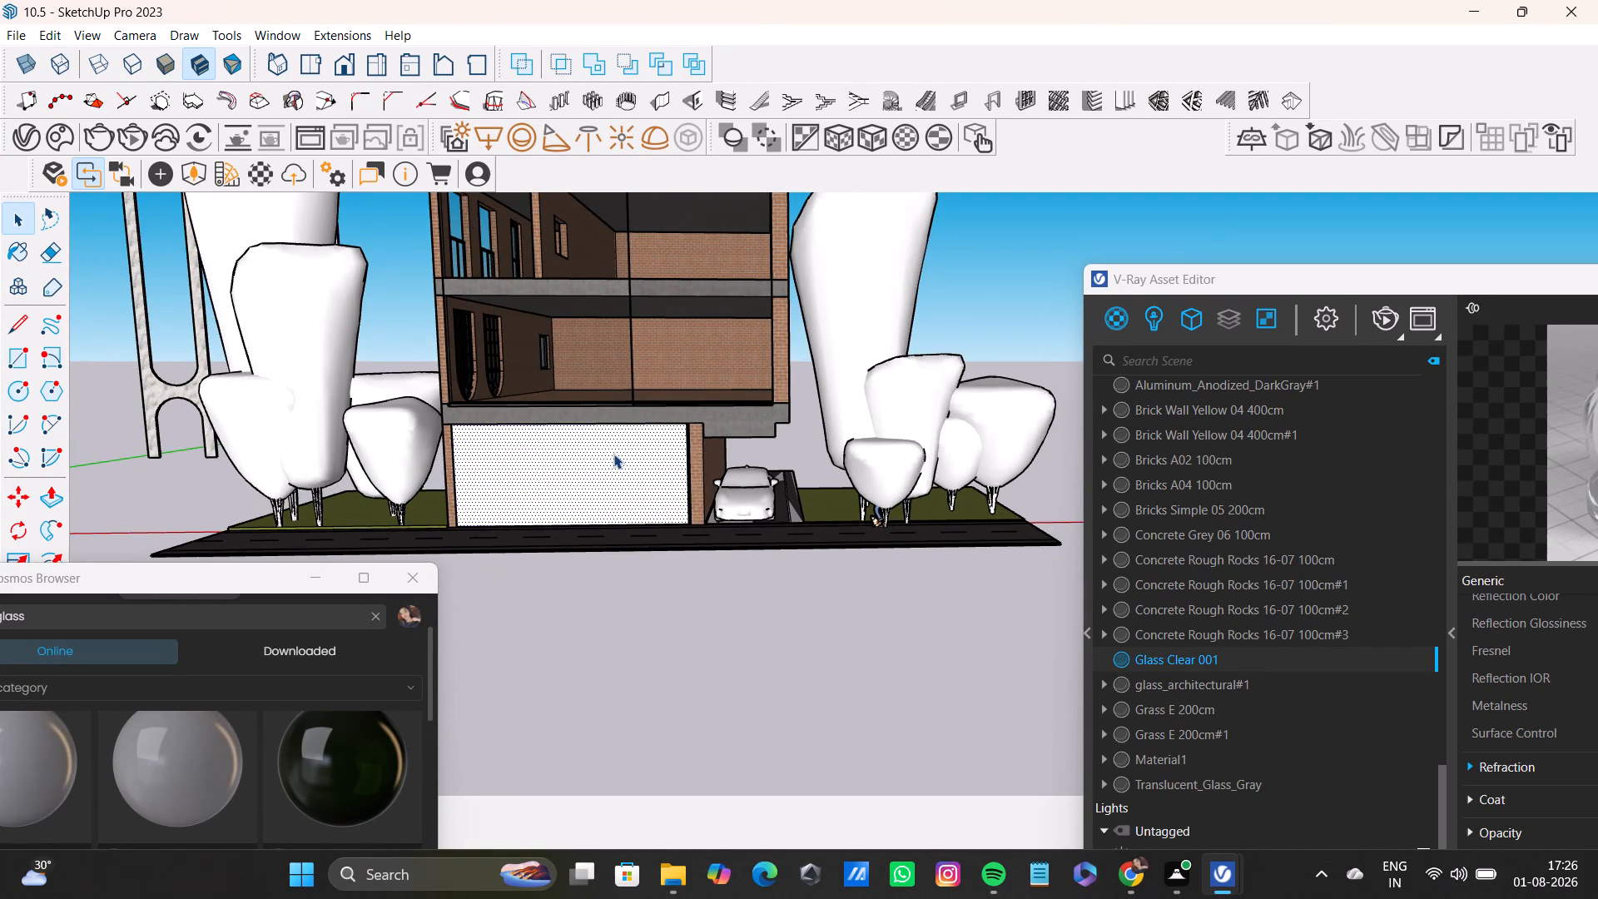
right_click(617, 486)
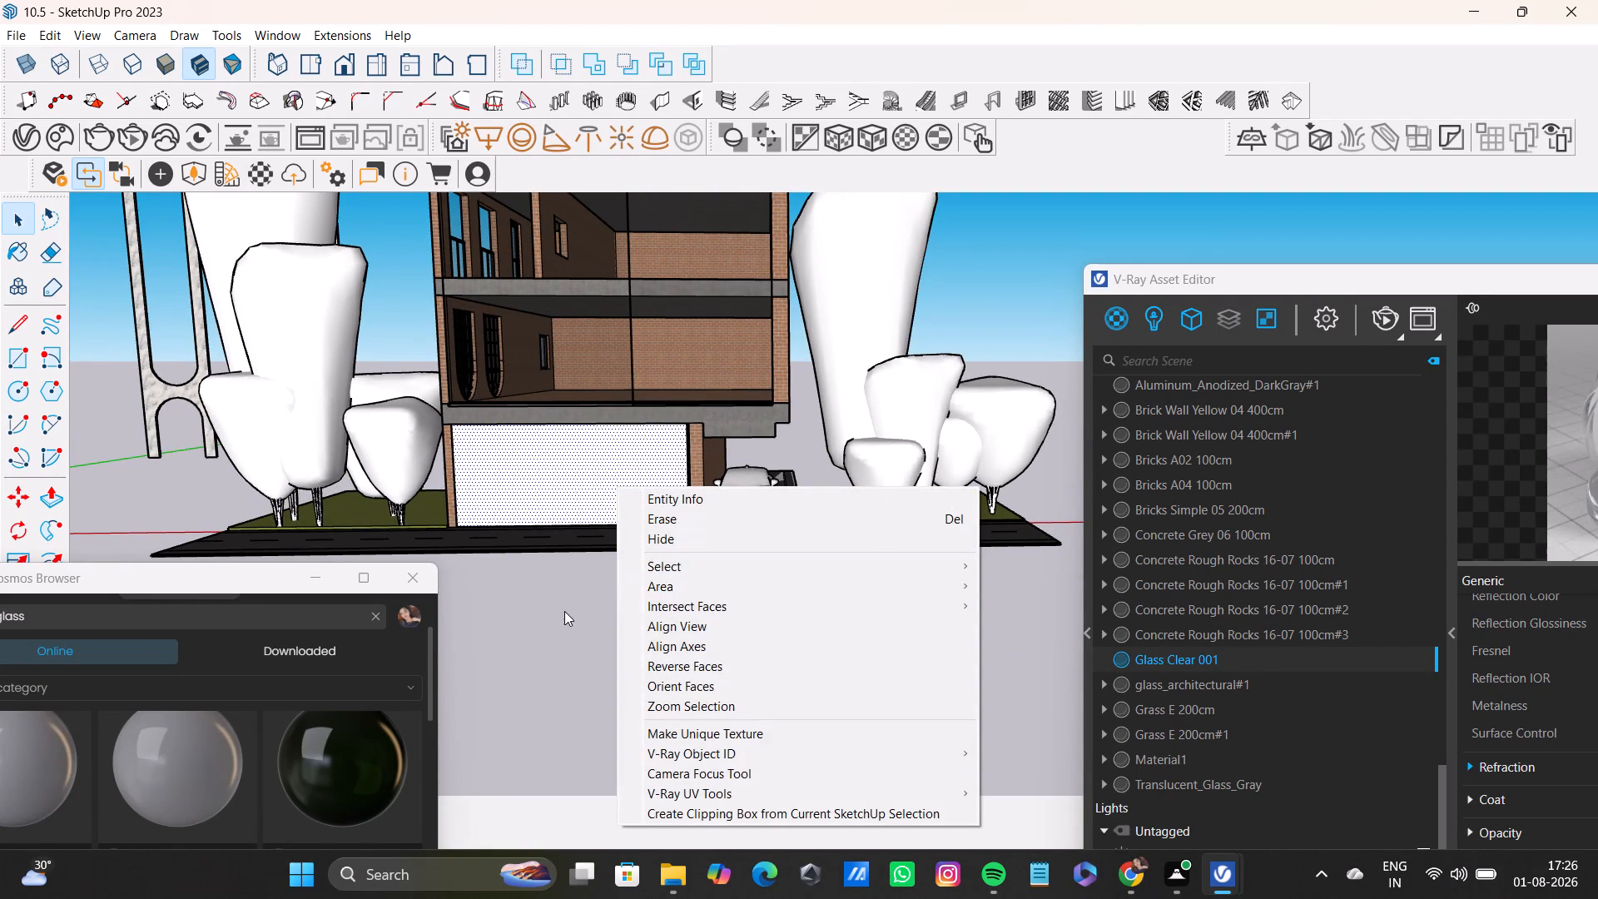
left_click(563, 620)
double_click(630, 465)
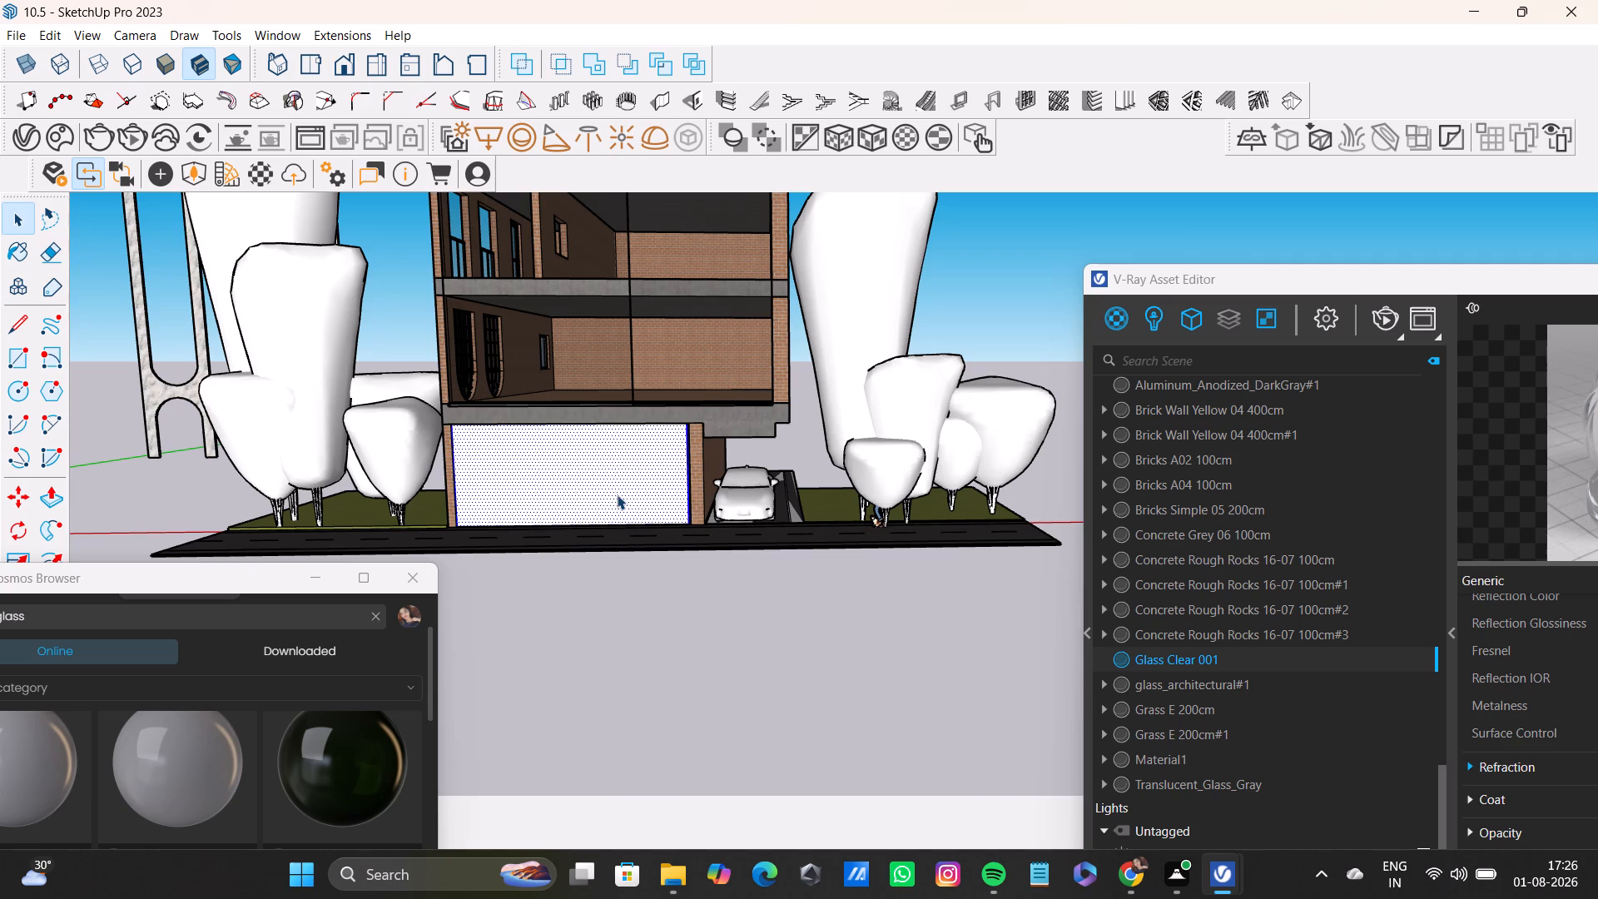
triple_click(617, 494)
right_click(1258, 658)
right_click(1258, 658)
right_click(1258, 658)
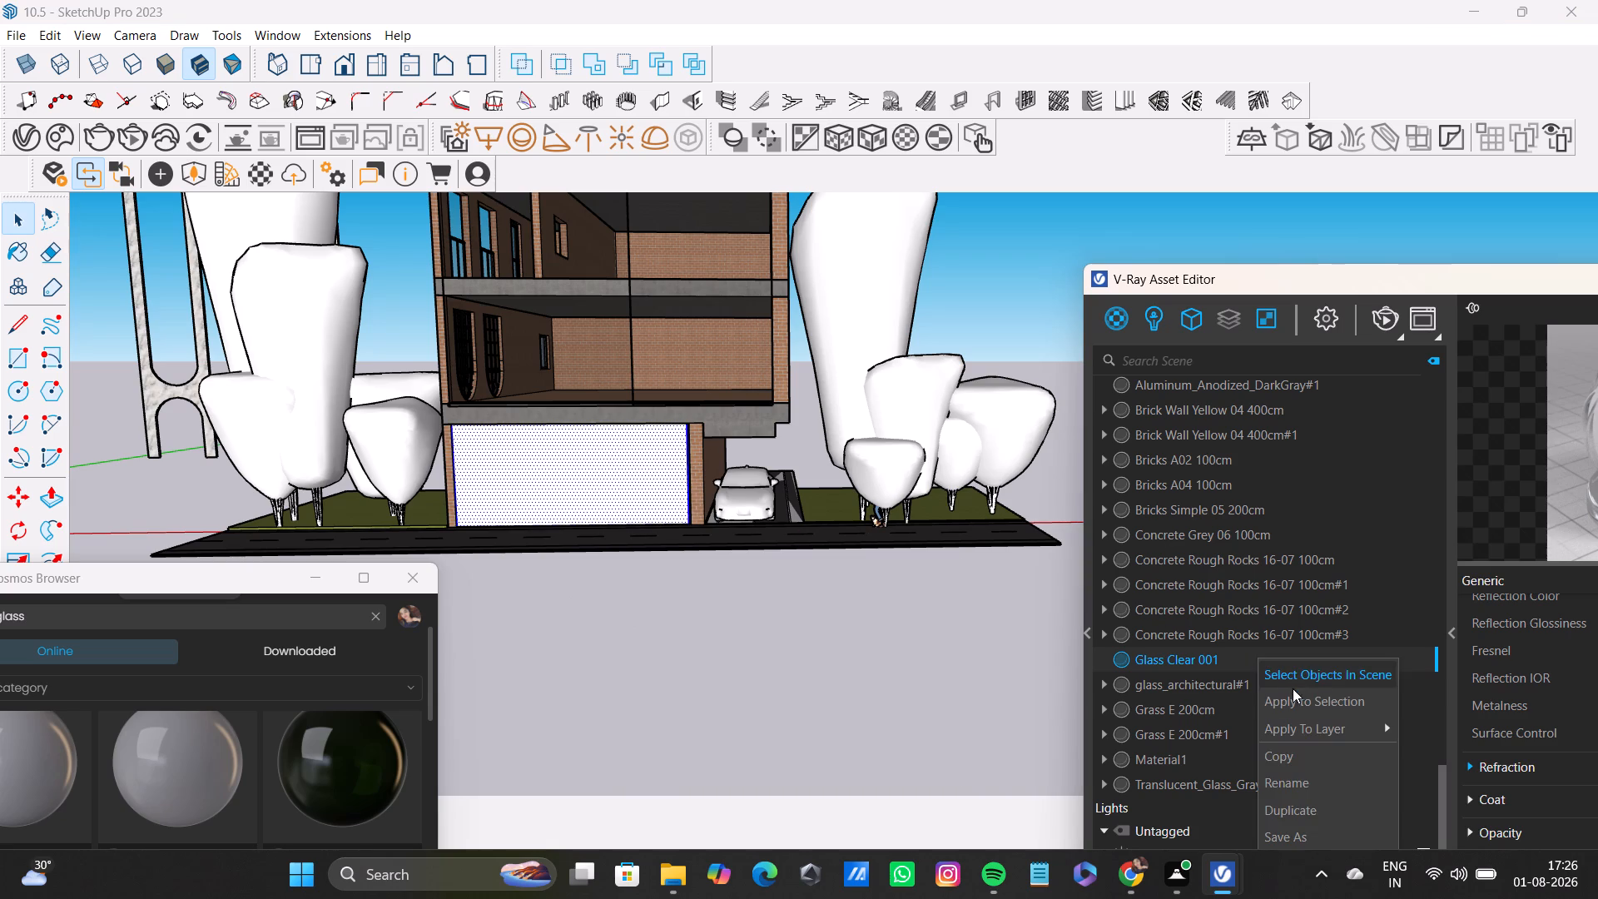
left_click(1296, 696)
key("space")
left_click(875, 707)
Delete the stray edges on the front of the concrete slab below the terrace railing.
scroll(726, 445, "down", 4)
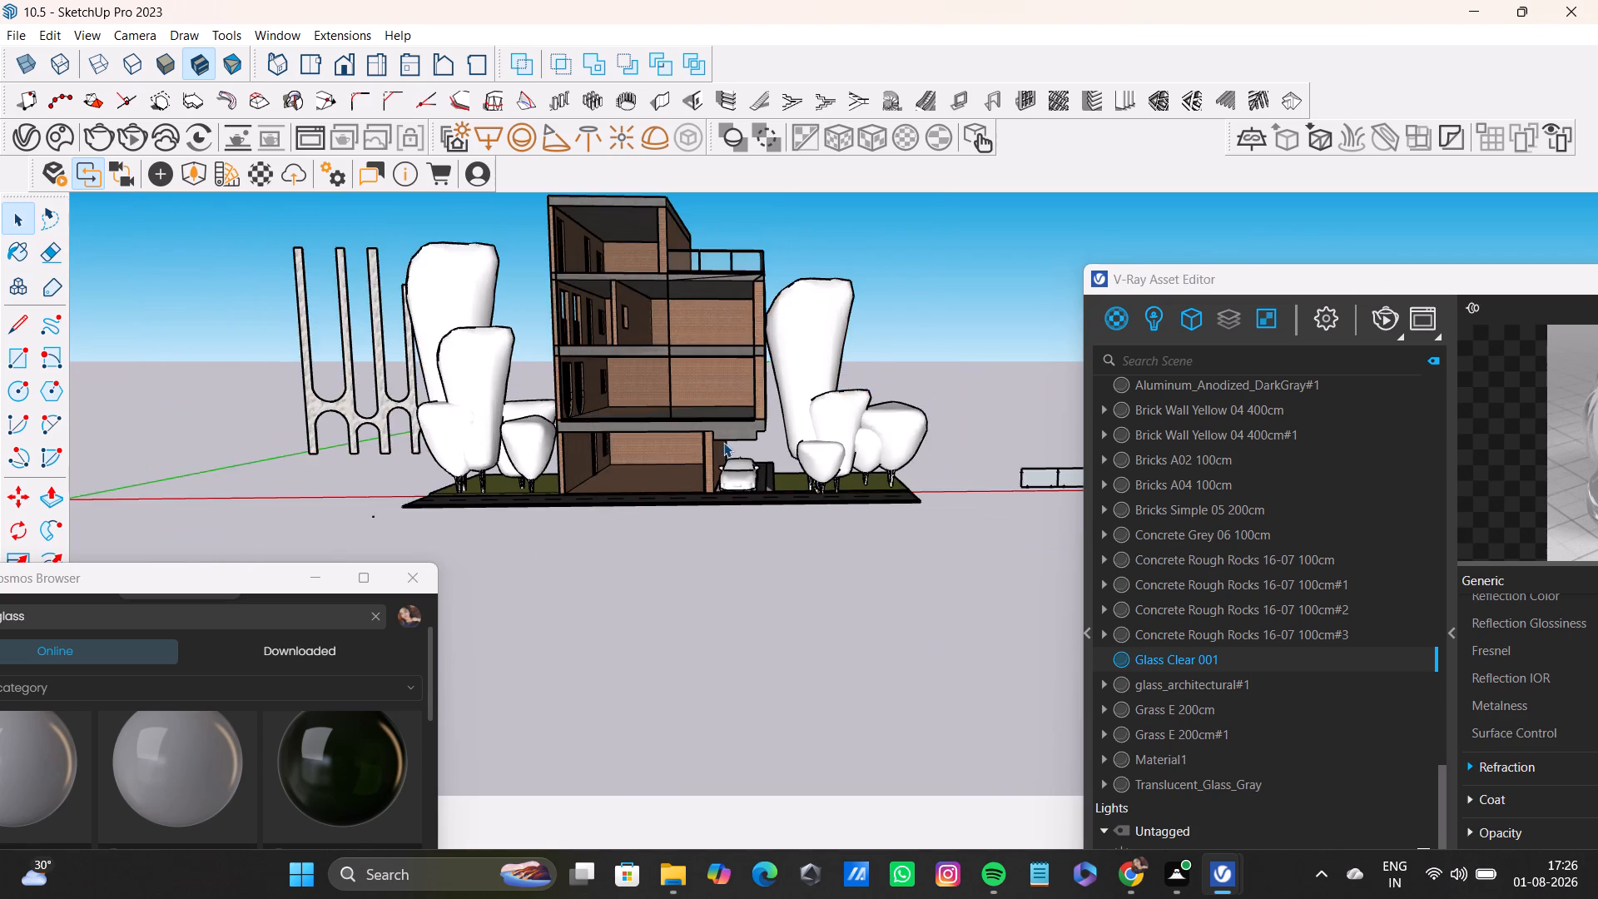
scroll(723, 442, "down", 3)
middle_click_drag(681, 427, 767, 548)
scroll(700, 328, "up", 4)
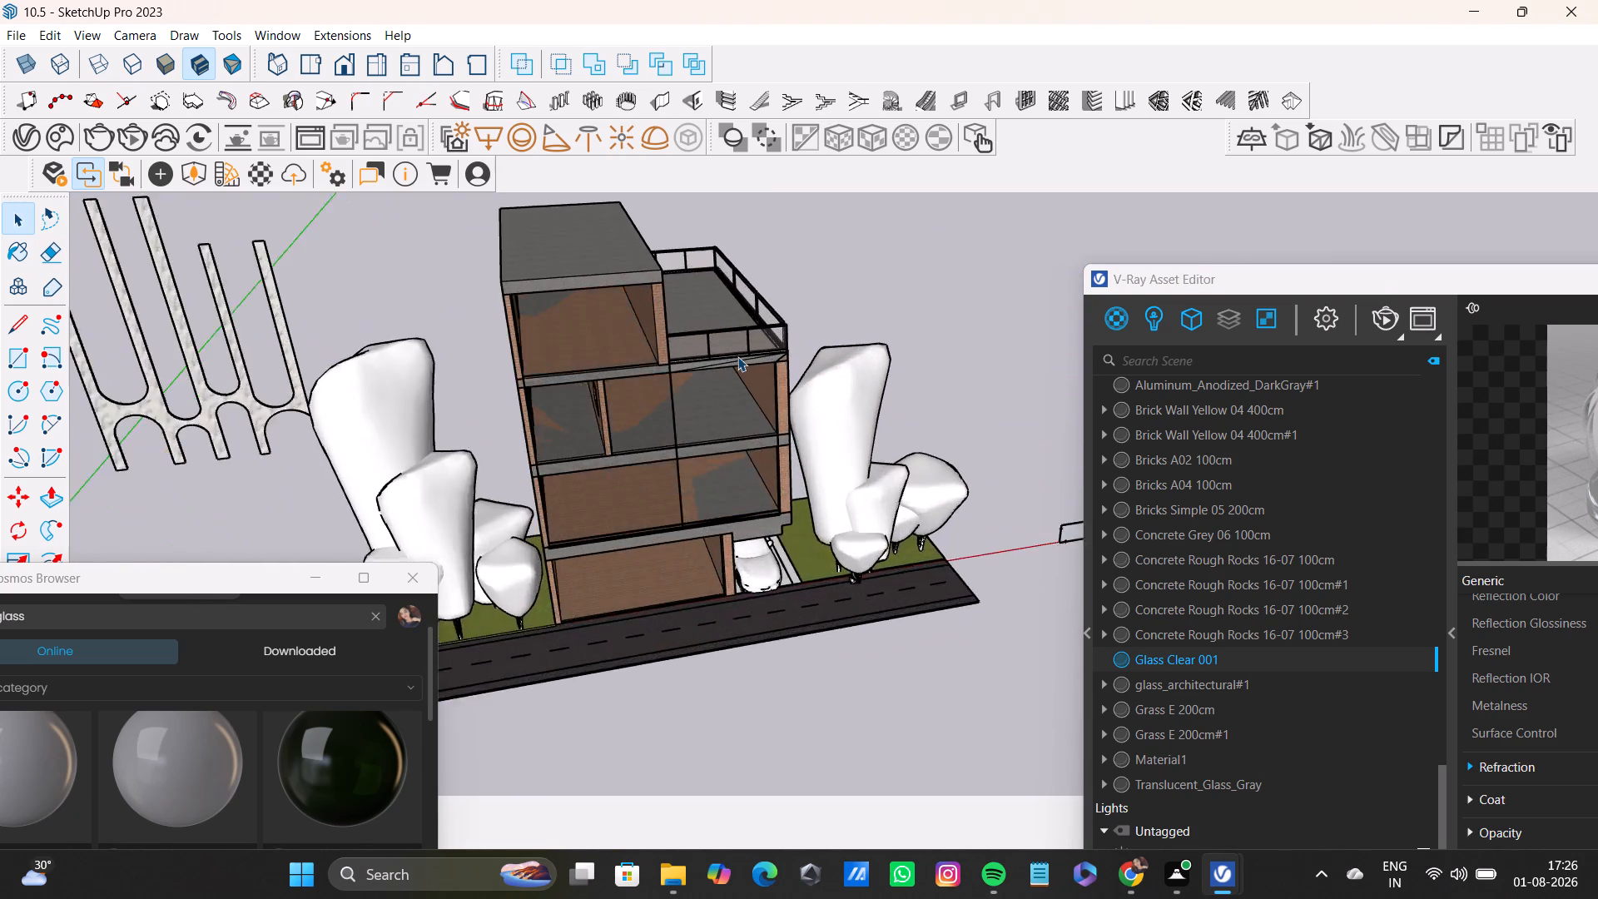
scroll(737, 356, "up", 9)
left_click(764, 359)
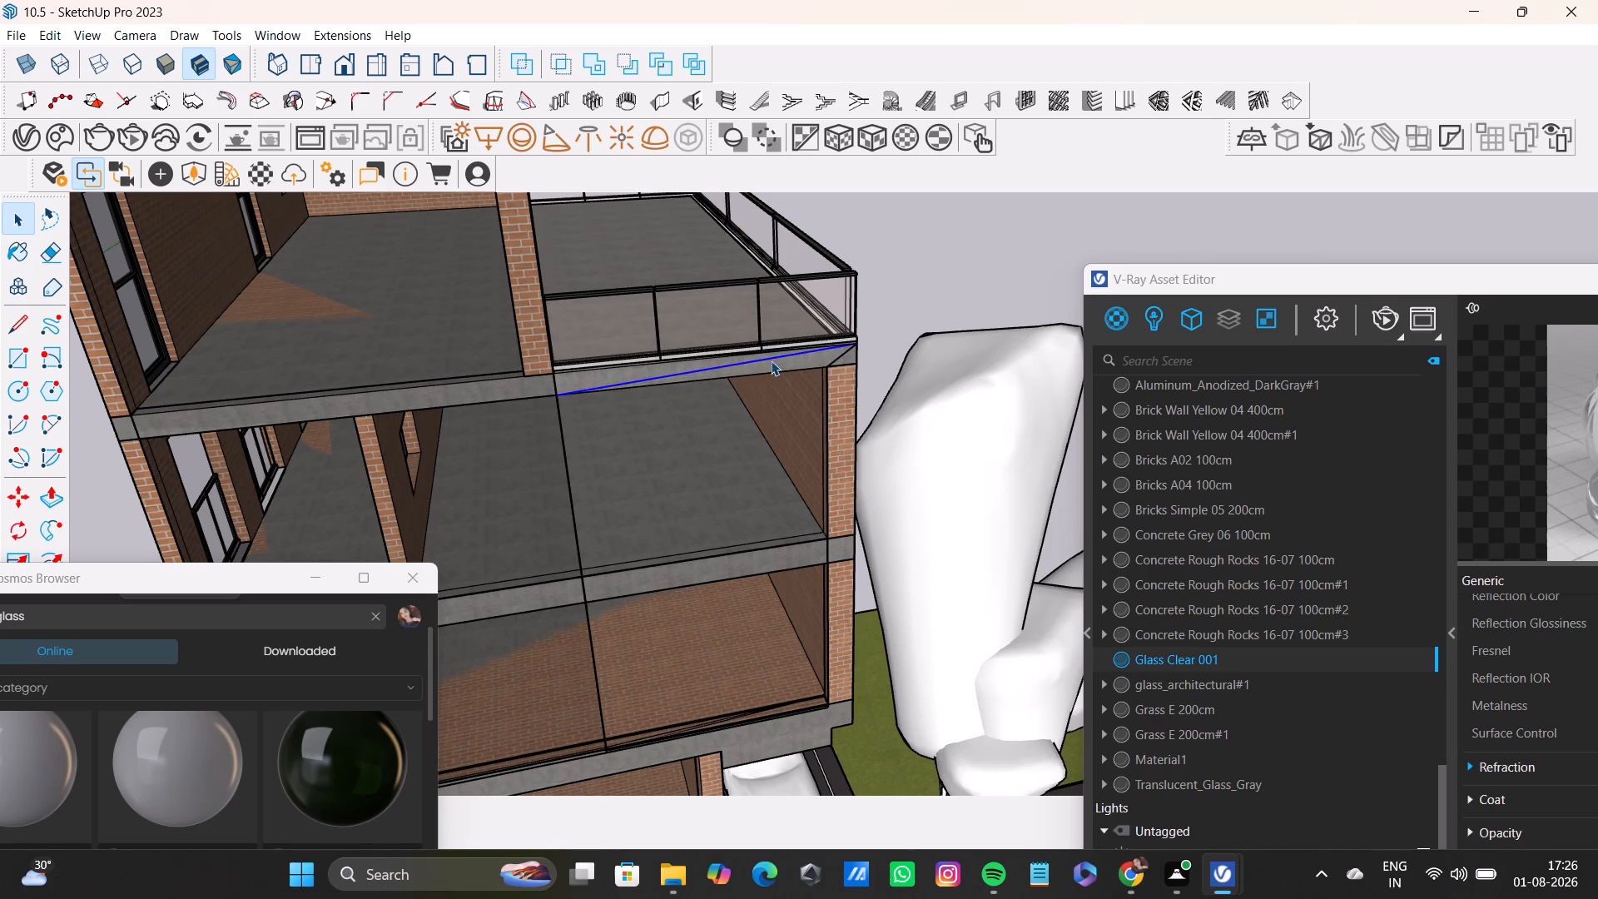
key("Delete")
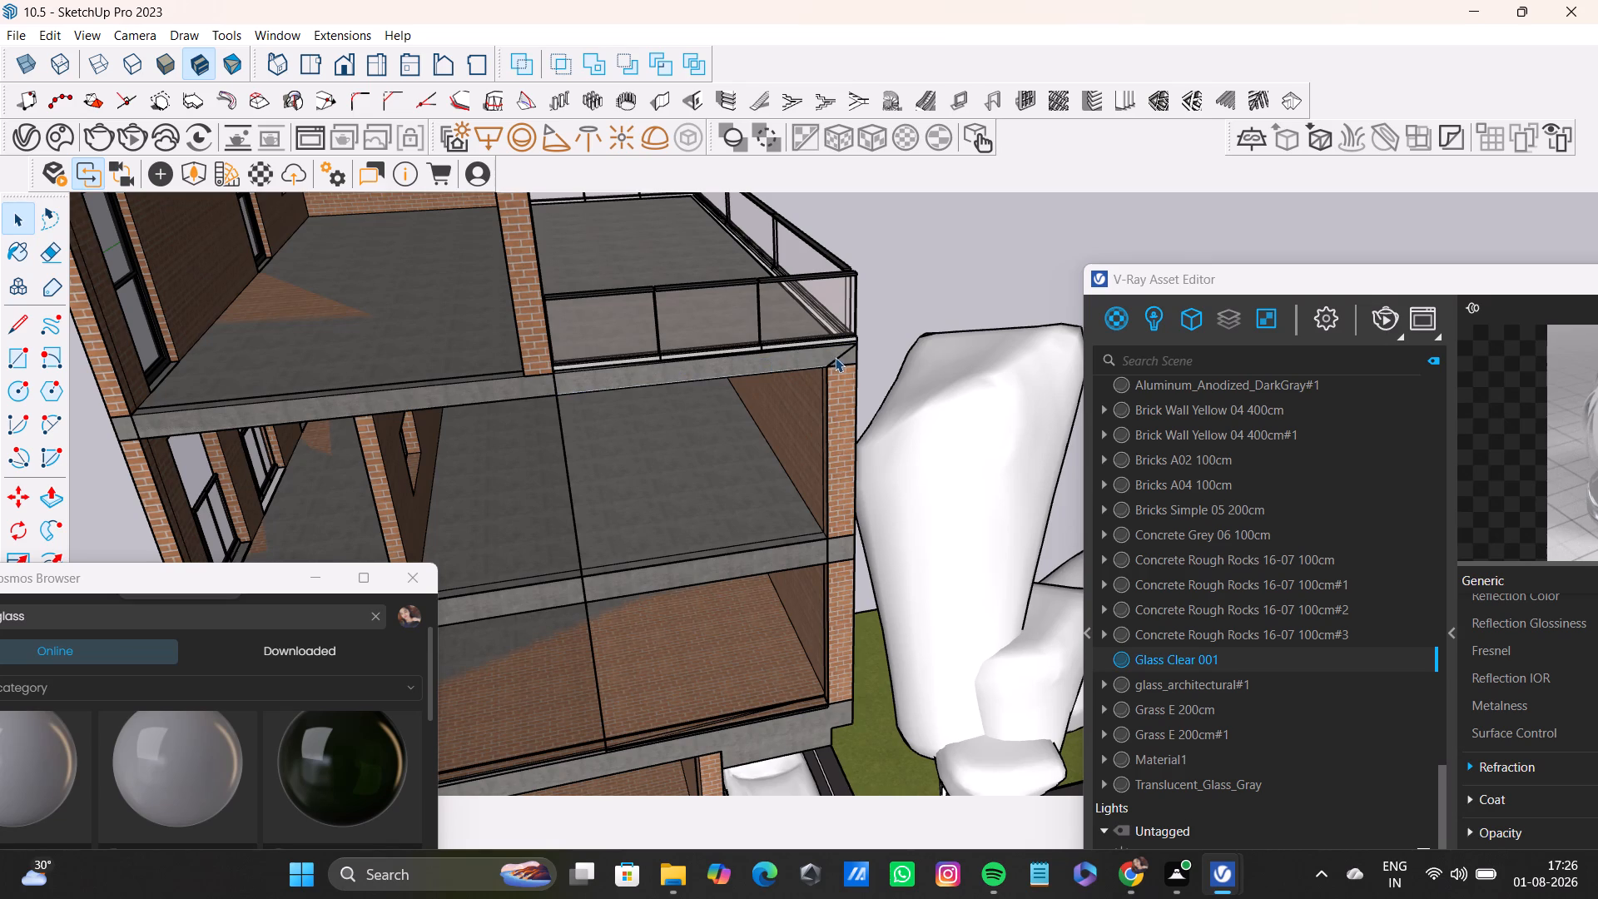
left_click(835, 357)
key("Delete")
Examine the front facade from several angles and select the large glass panel beside the two-storey one.
scroll(641, 460, "down", 6)
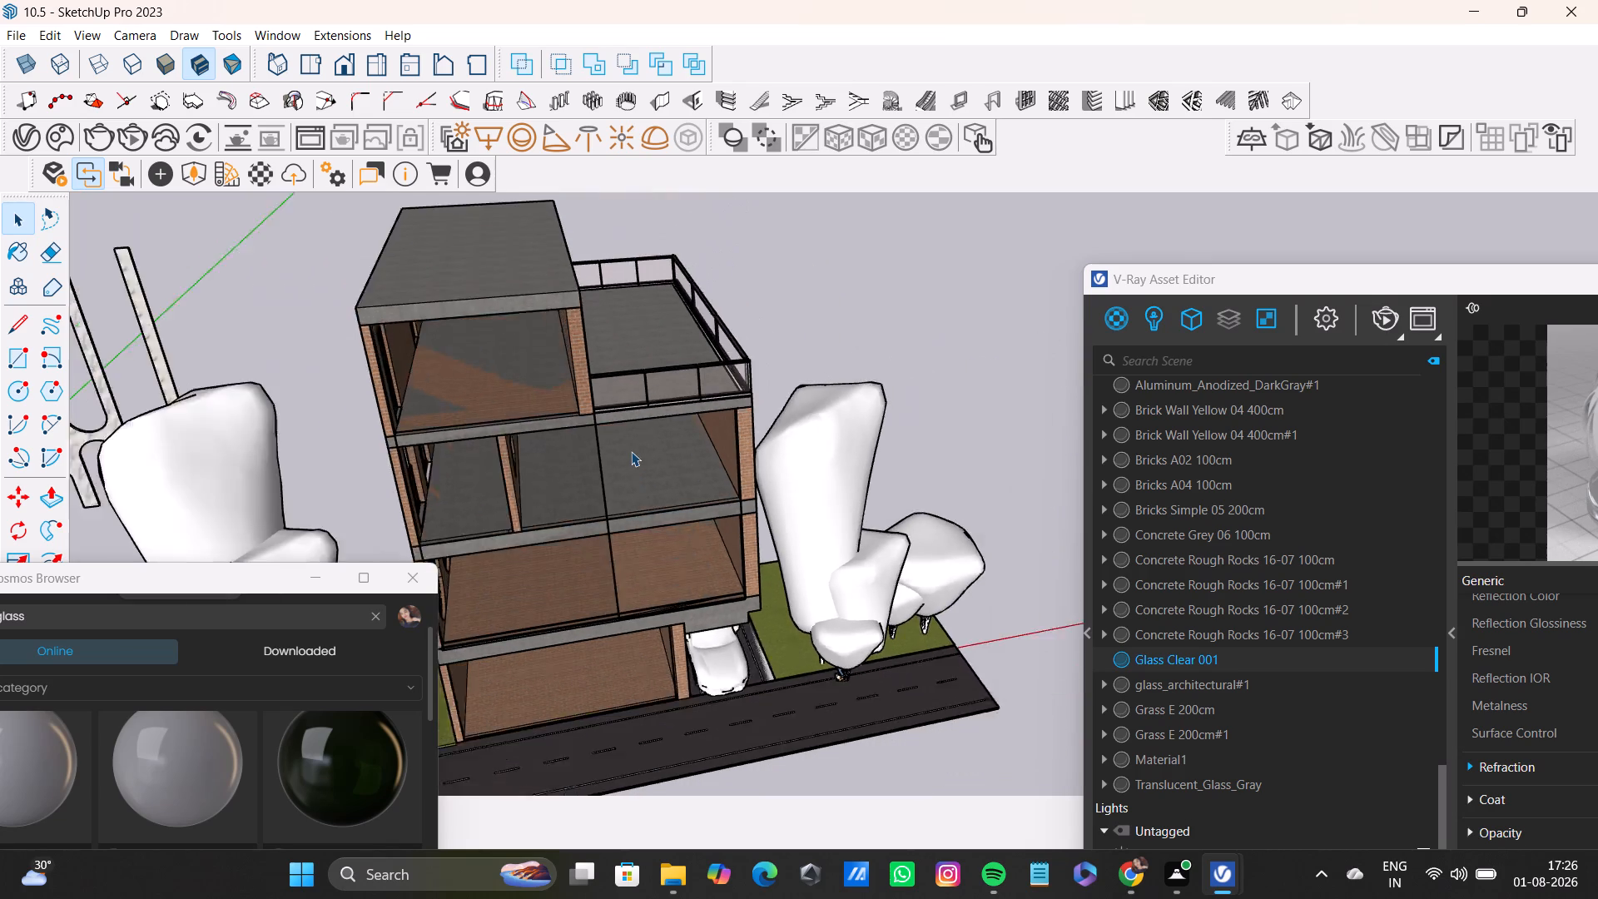
scroll(631, 451, "down", 5)
middle_click_drag(631, 452, 831, 339)
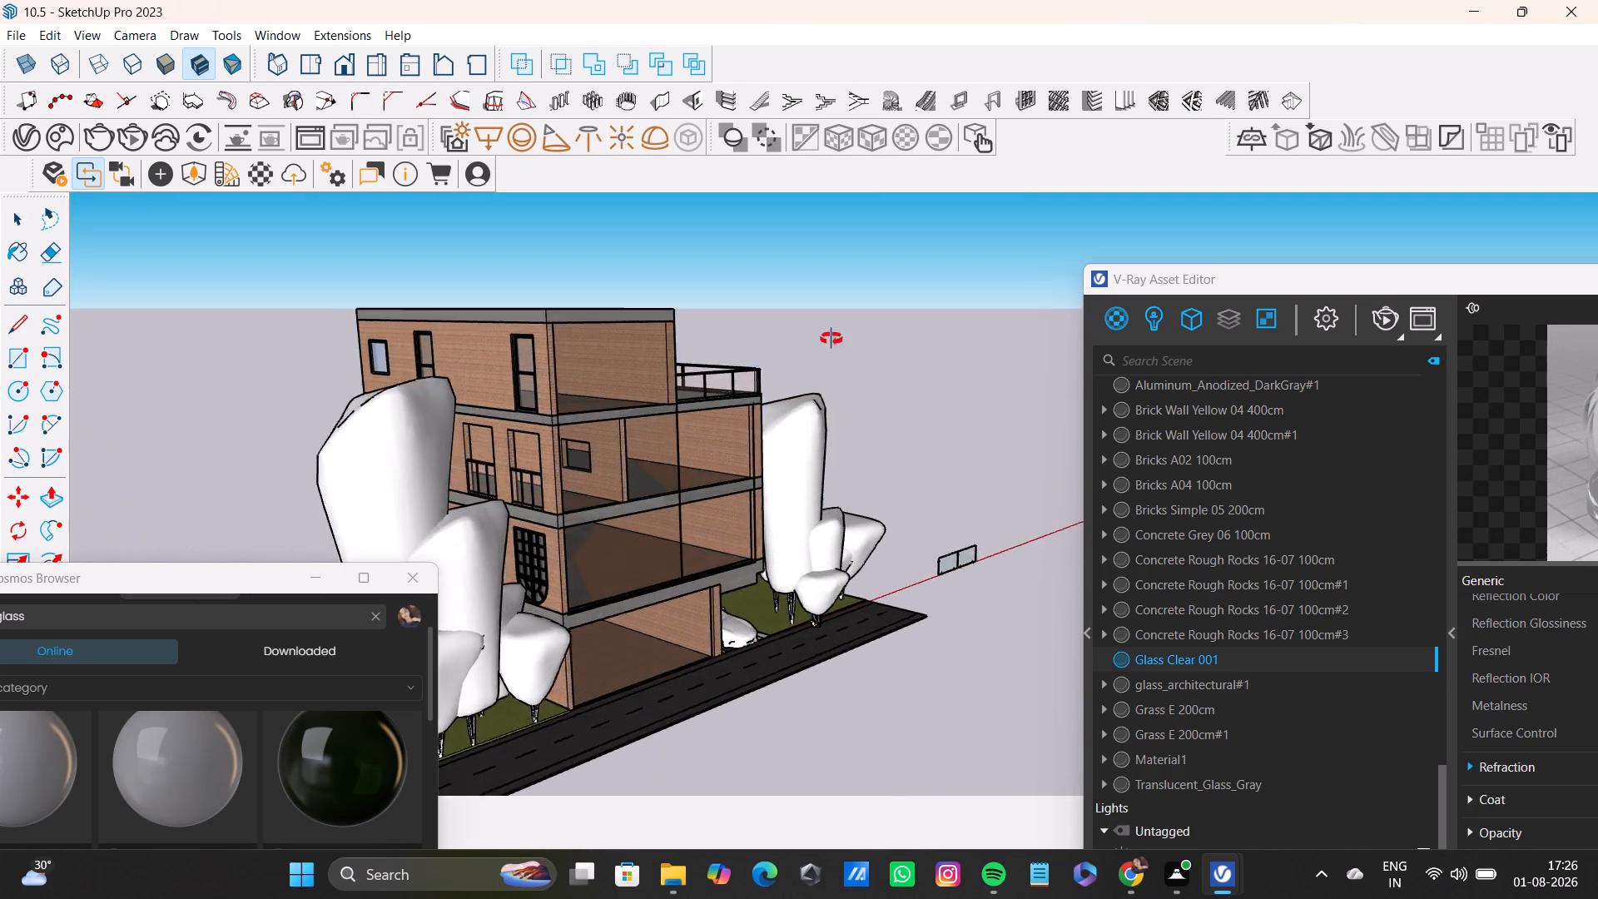
middle_click_drag(831, 339, 718, 331)
scroll(548, 438, "up", 6)
middle_click_drag(595, 427, 533, 511)
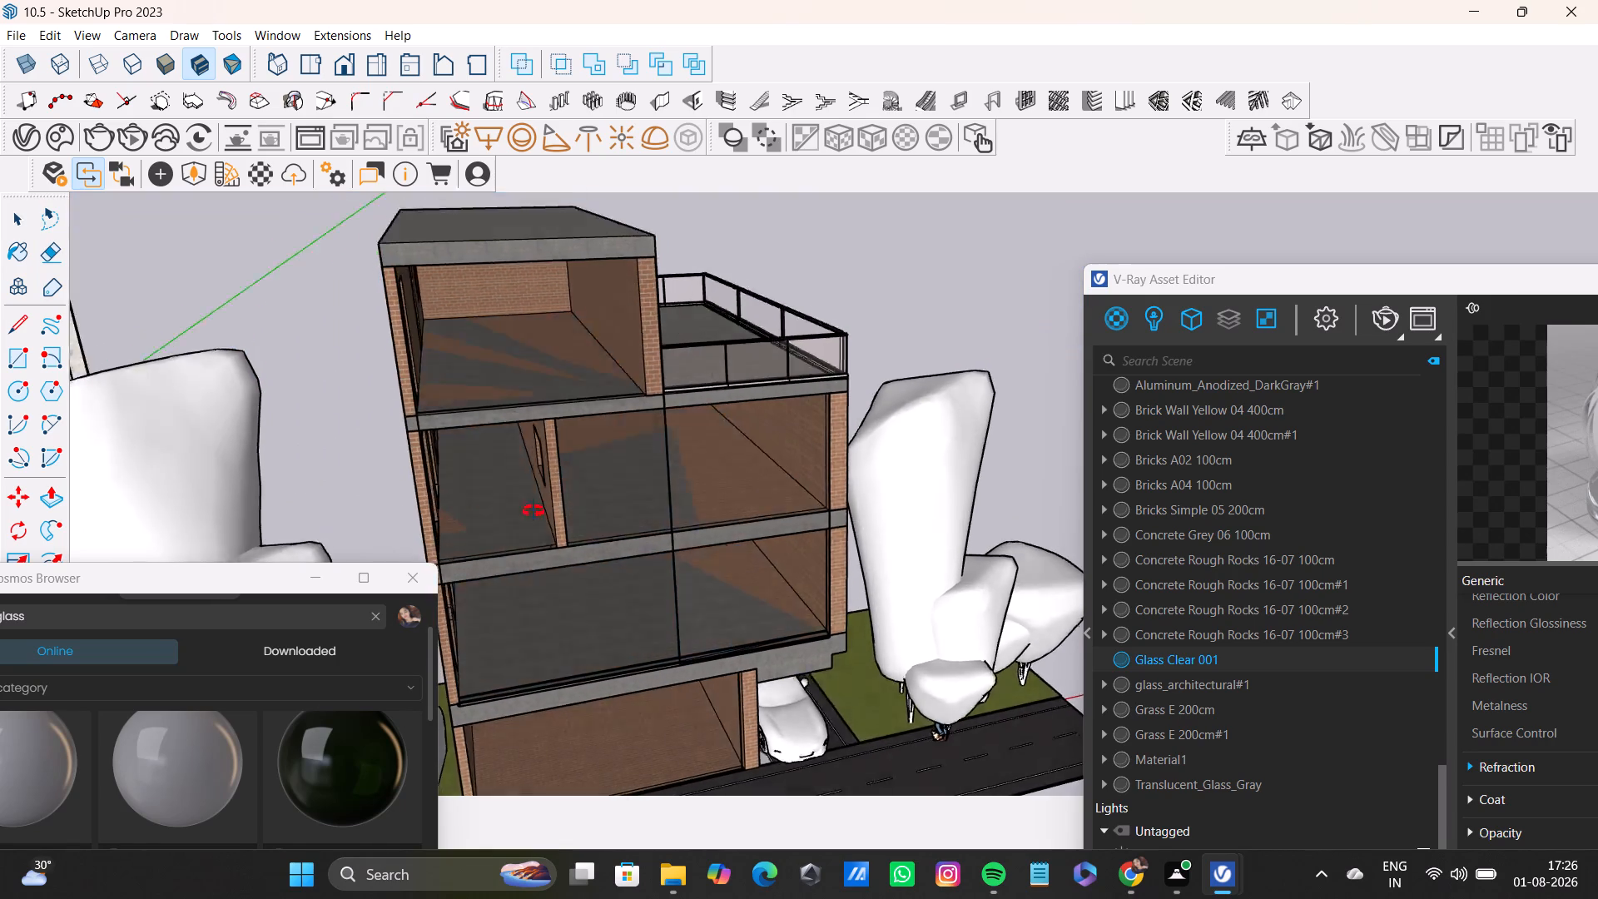
middle_click_drag(533, 511, 449, 549)
left_click(578, 432)
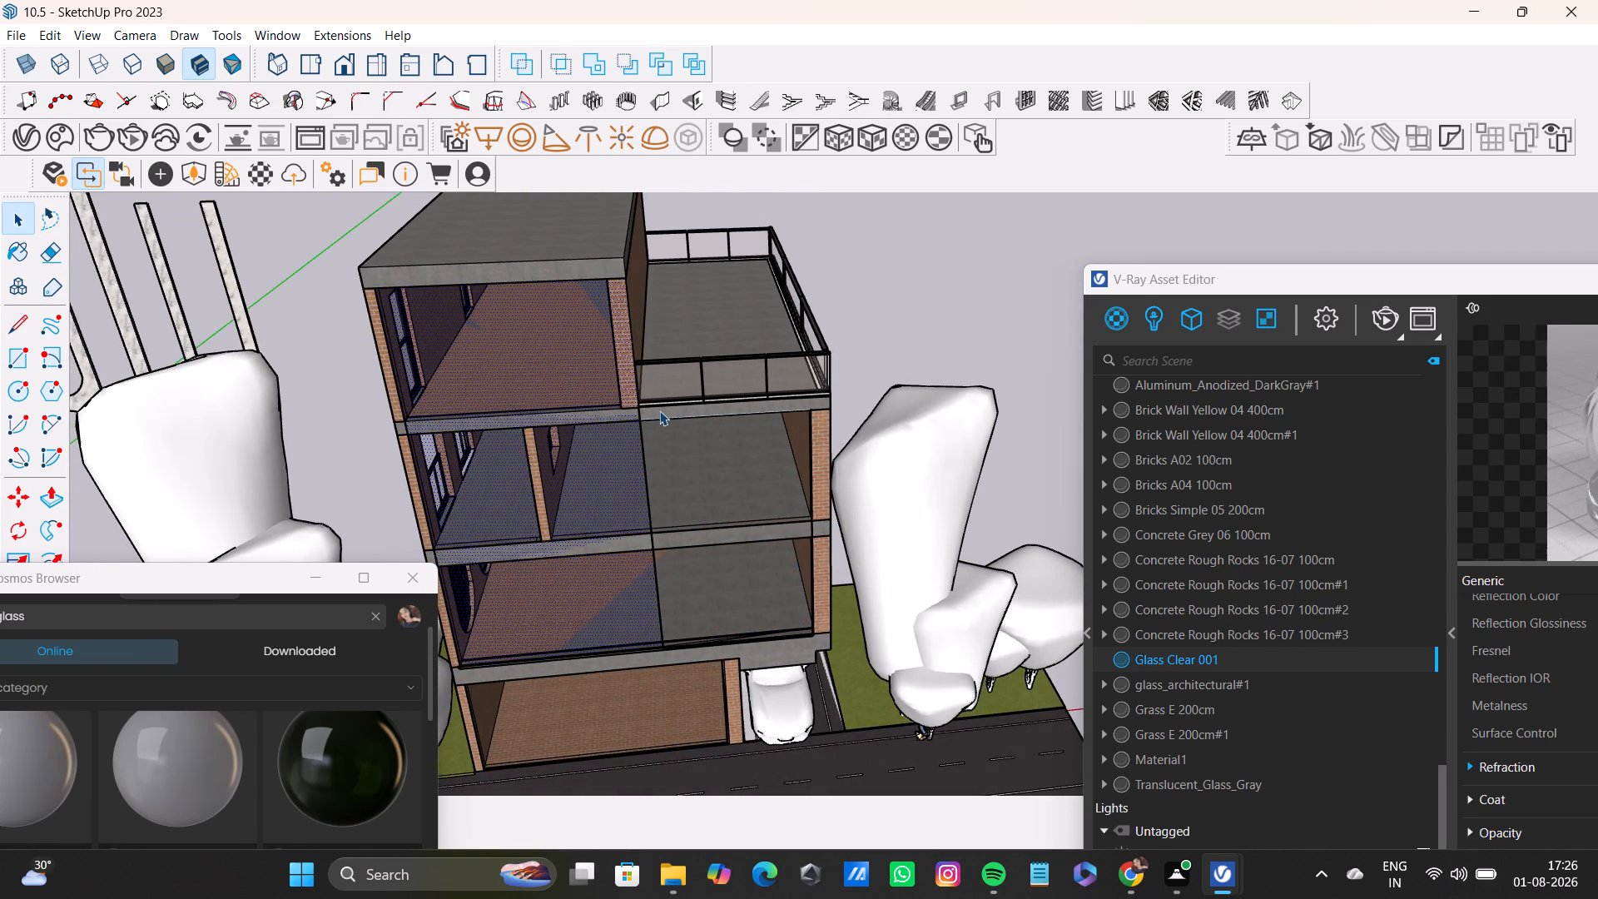
Enter 3 as the Reflection Glossiness of the Glass Clear 001 material.
left_click(1272, 265)
left_click_drag(1292, 280, 1128, 43)
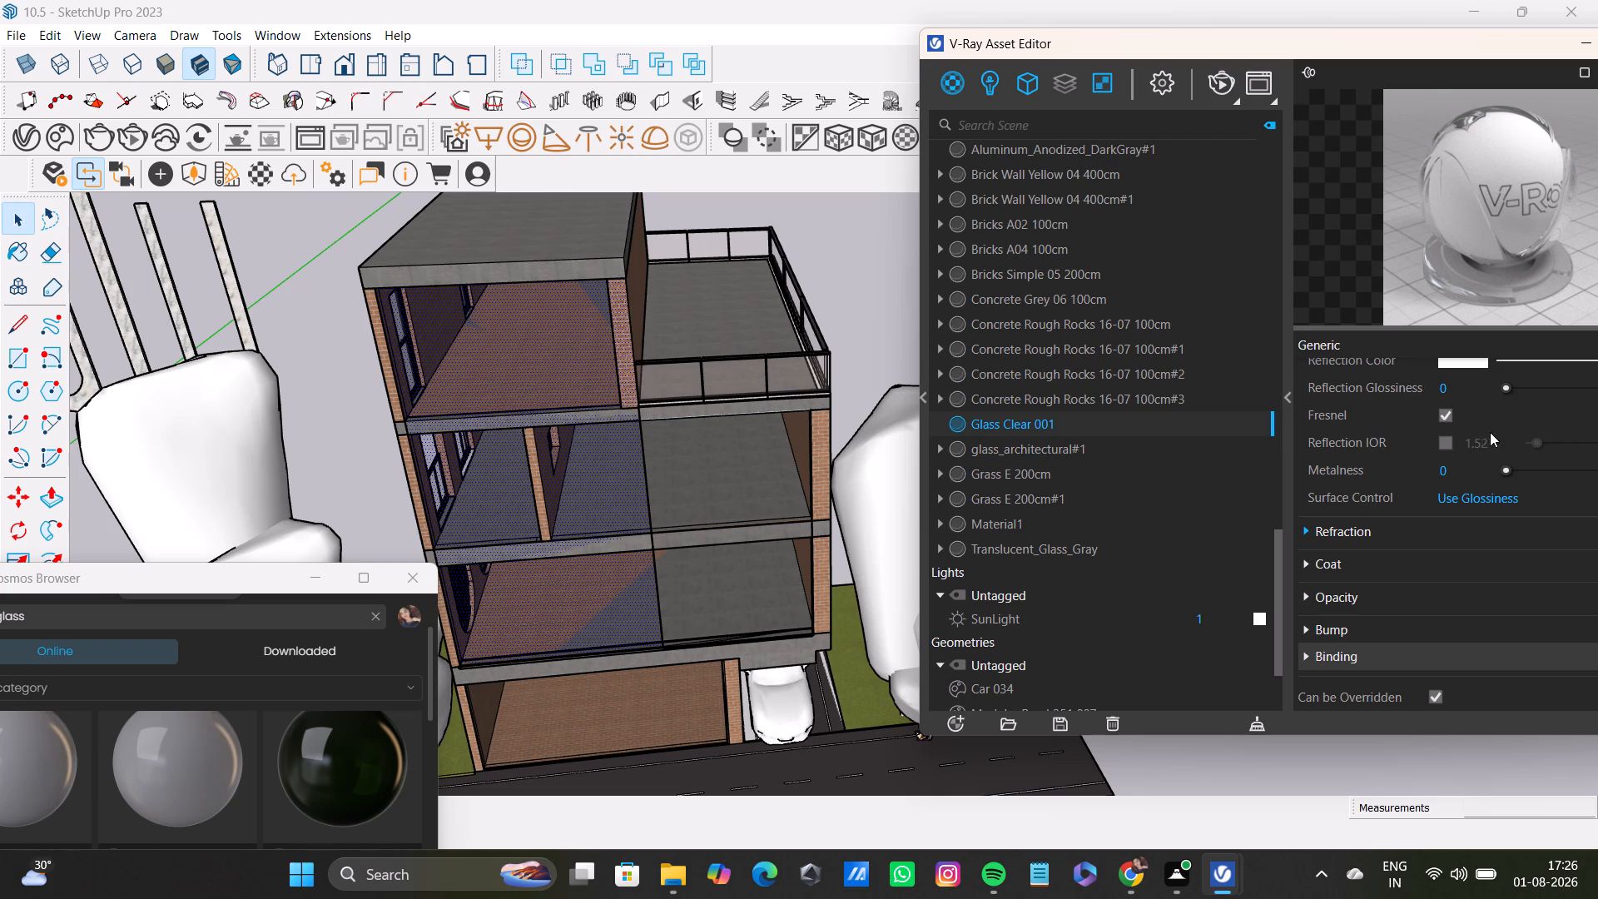
left_click_drag(1481, 388, 1433, 390)
key("BackSpace")
key("3")
key("Return")
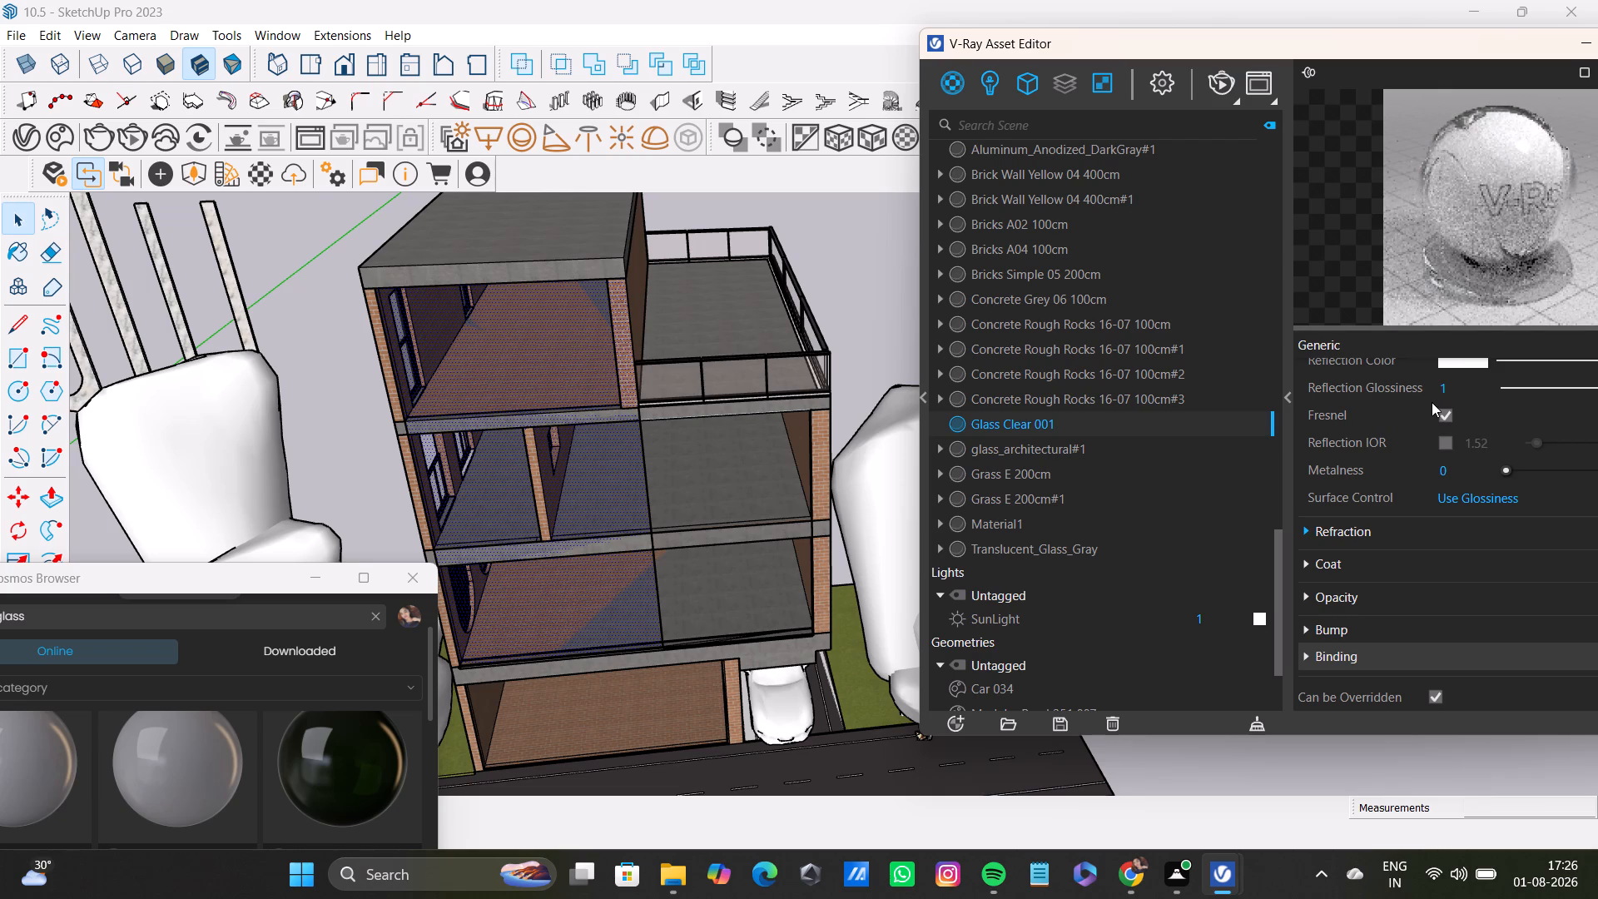
left_click_drag(1462, 381, 1447, 385)
key("BackSpace")
key("3")
key("Return")
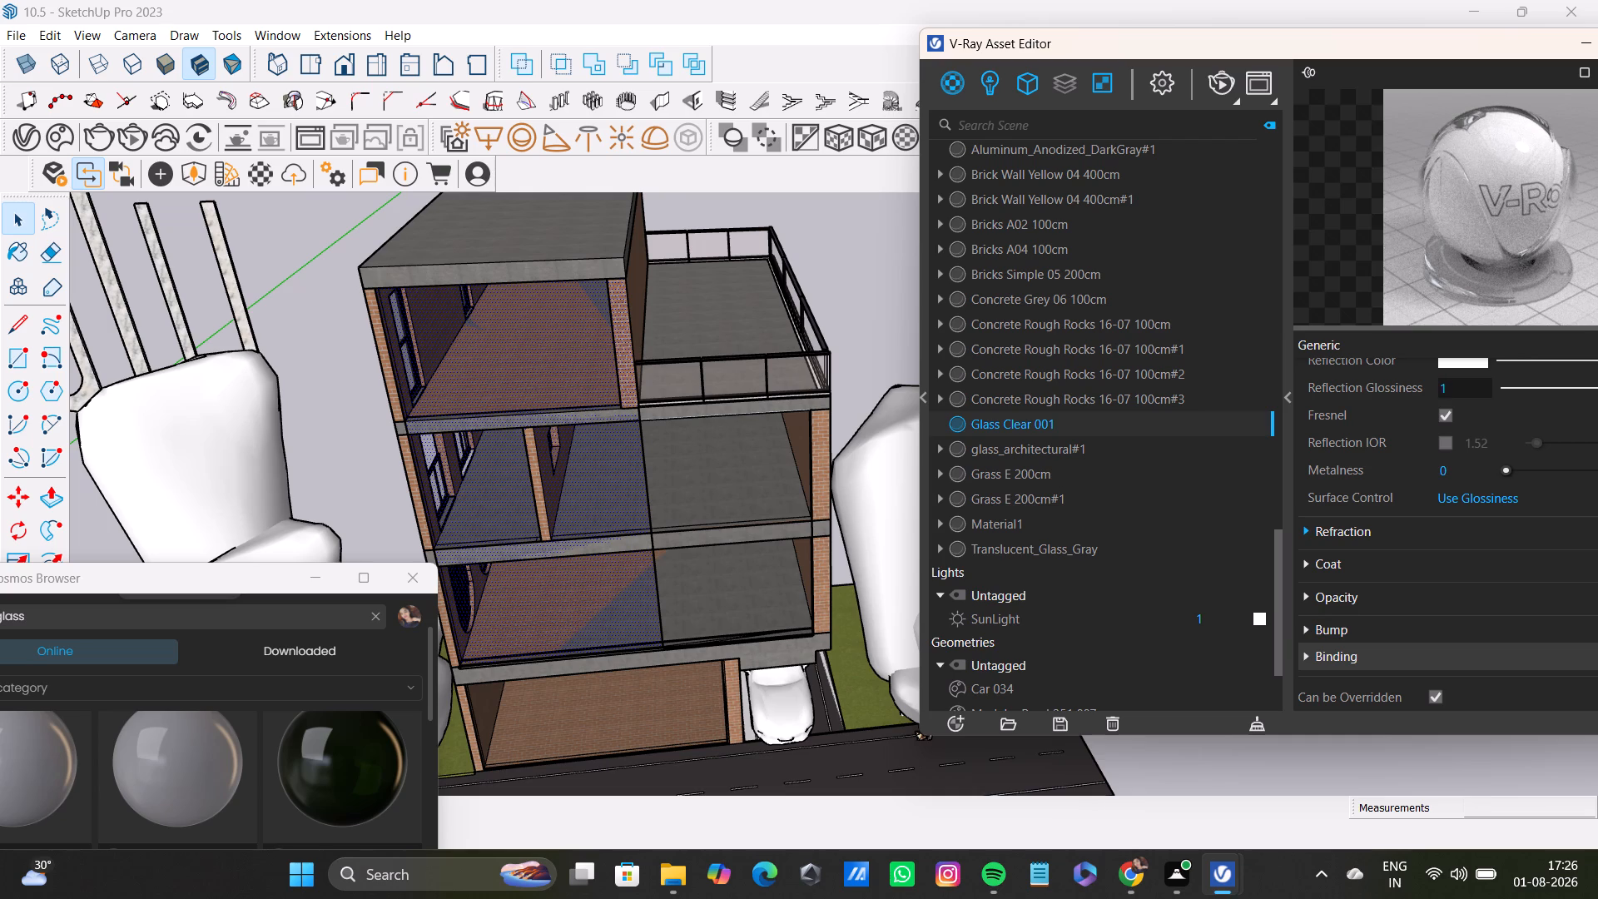
left_click_drag(1272, 50, 1222, 50)
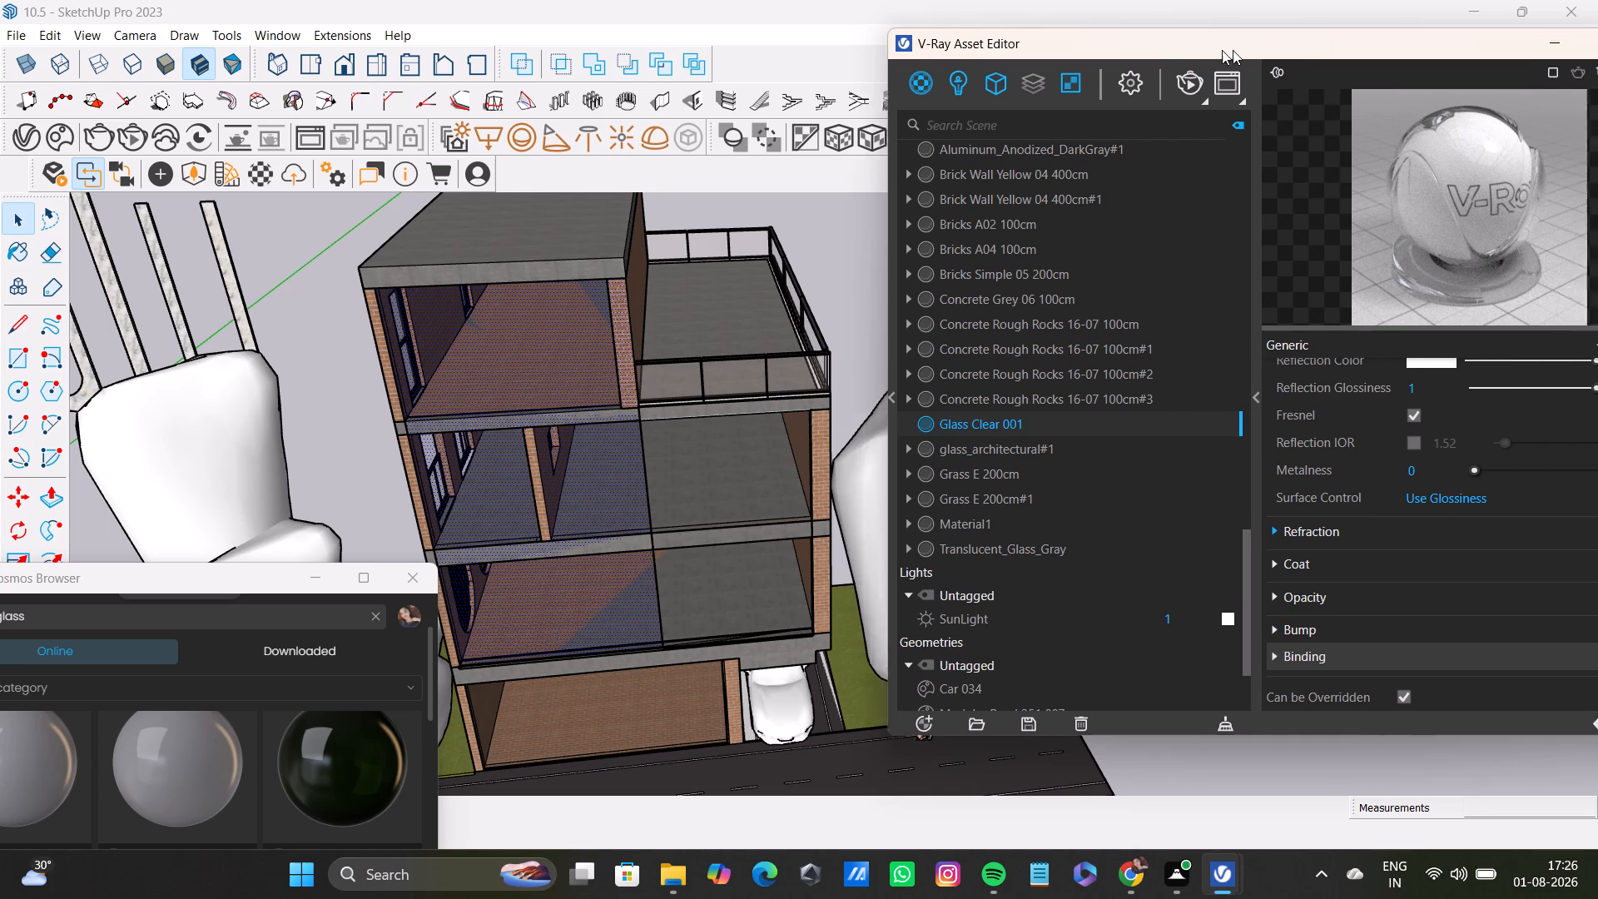
left_click_drag(1222, 50, 1329, 32)
Inspect the front glass panels on the upper storeys and ground floor from close up and from lower angles.
left_click(683, 489)
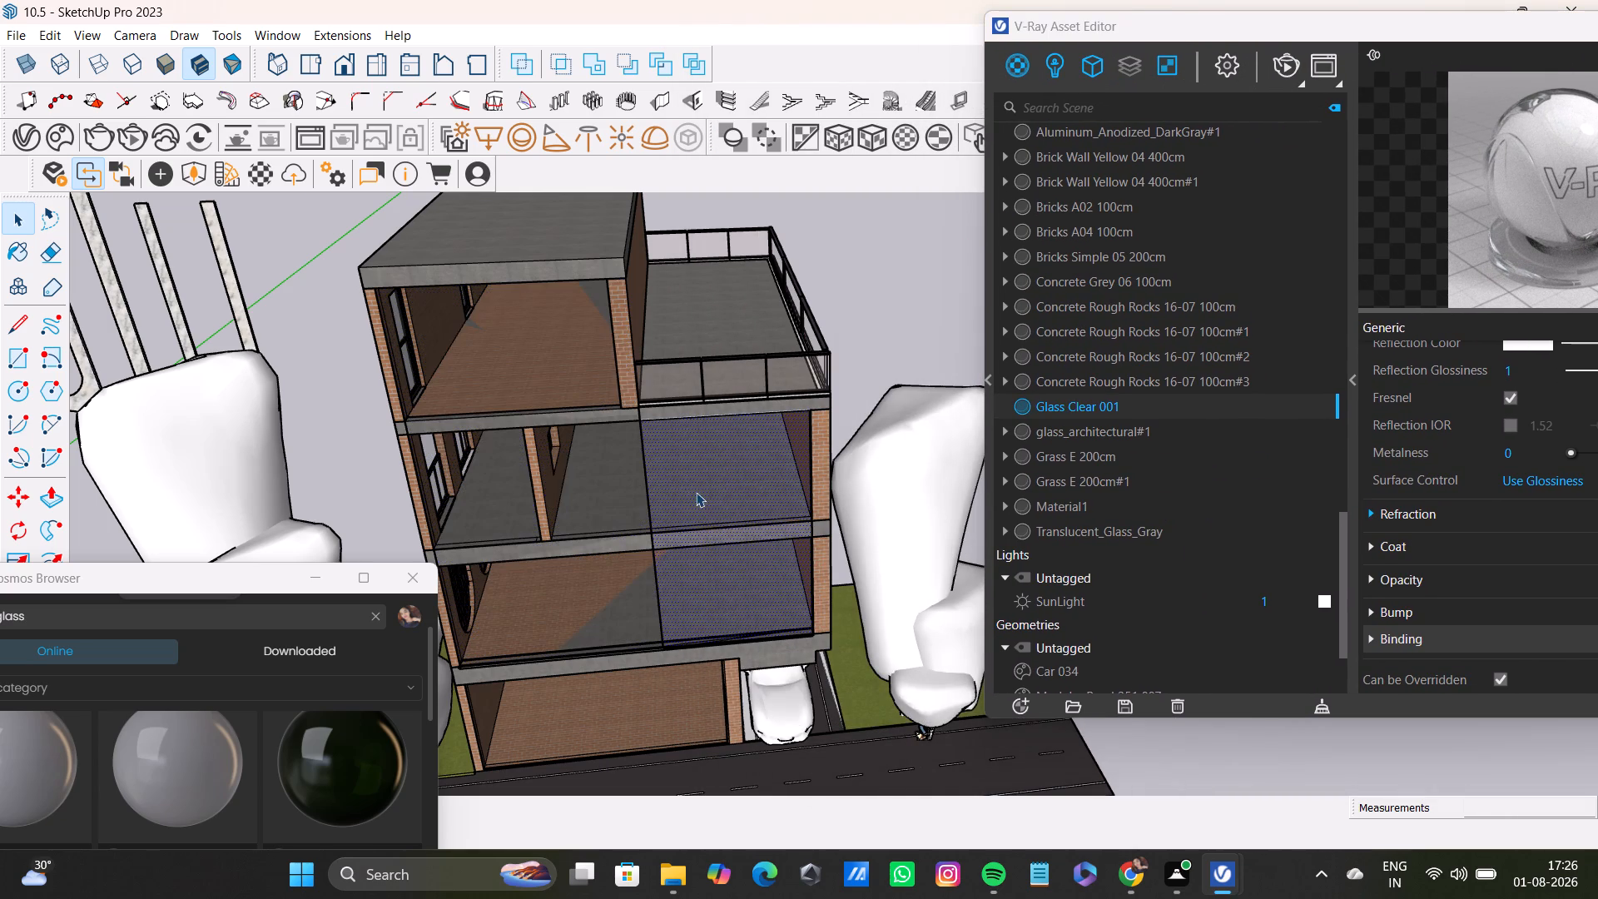
left_click(641, 698)
left_click(966, 259)
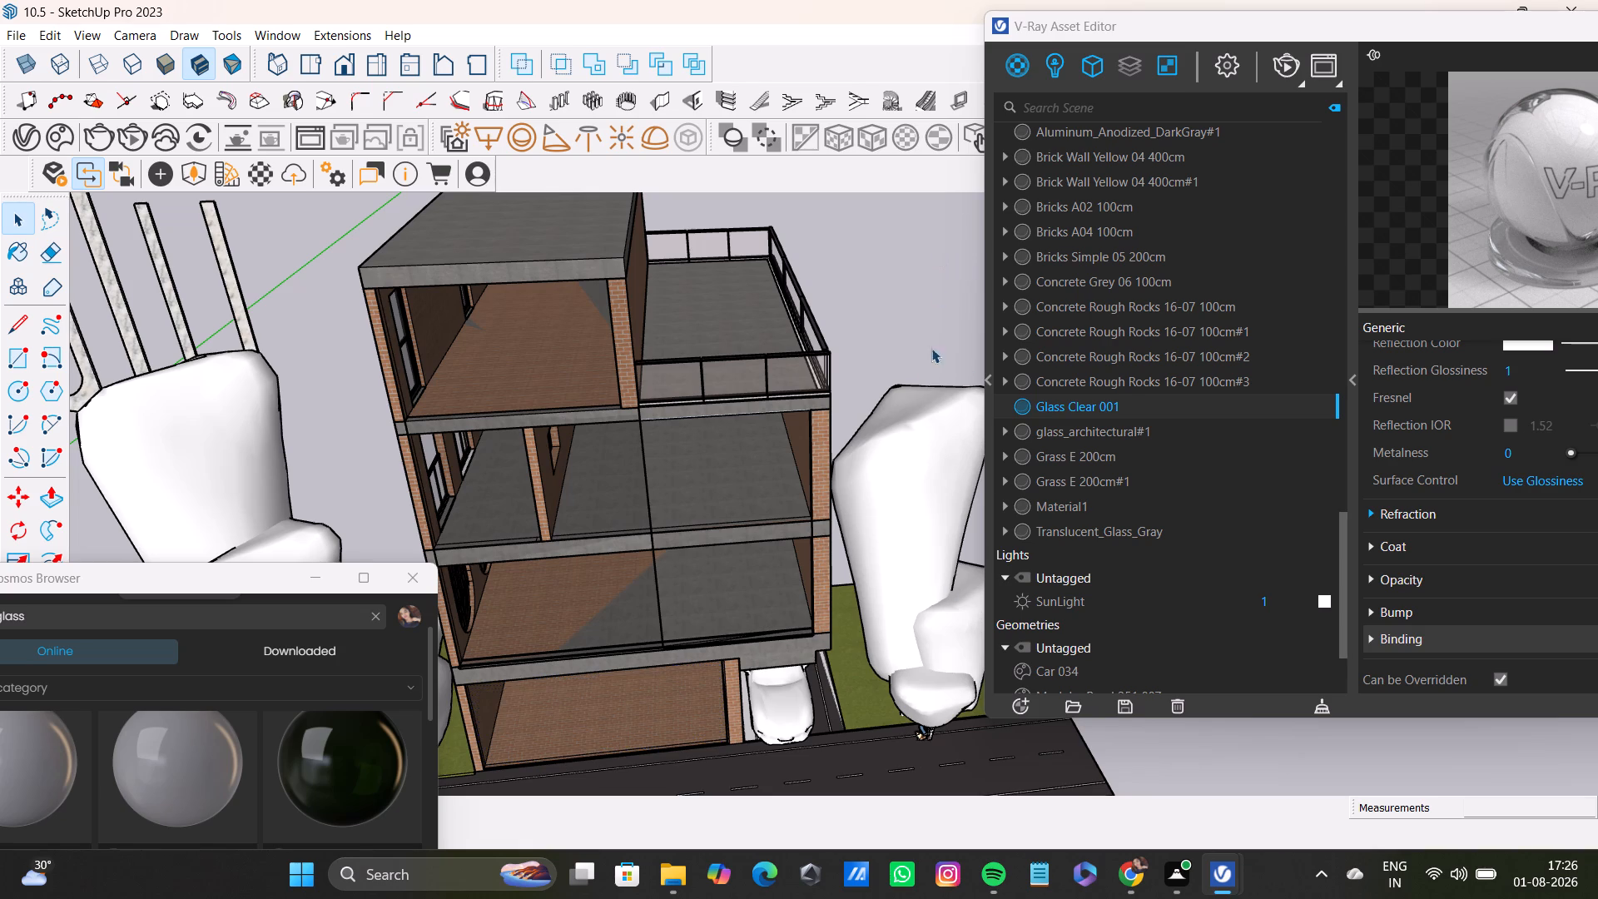
middle_click_drag(883, 422, 975, 330)
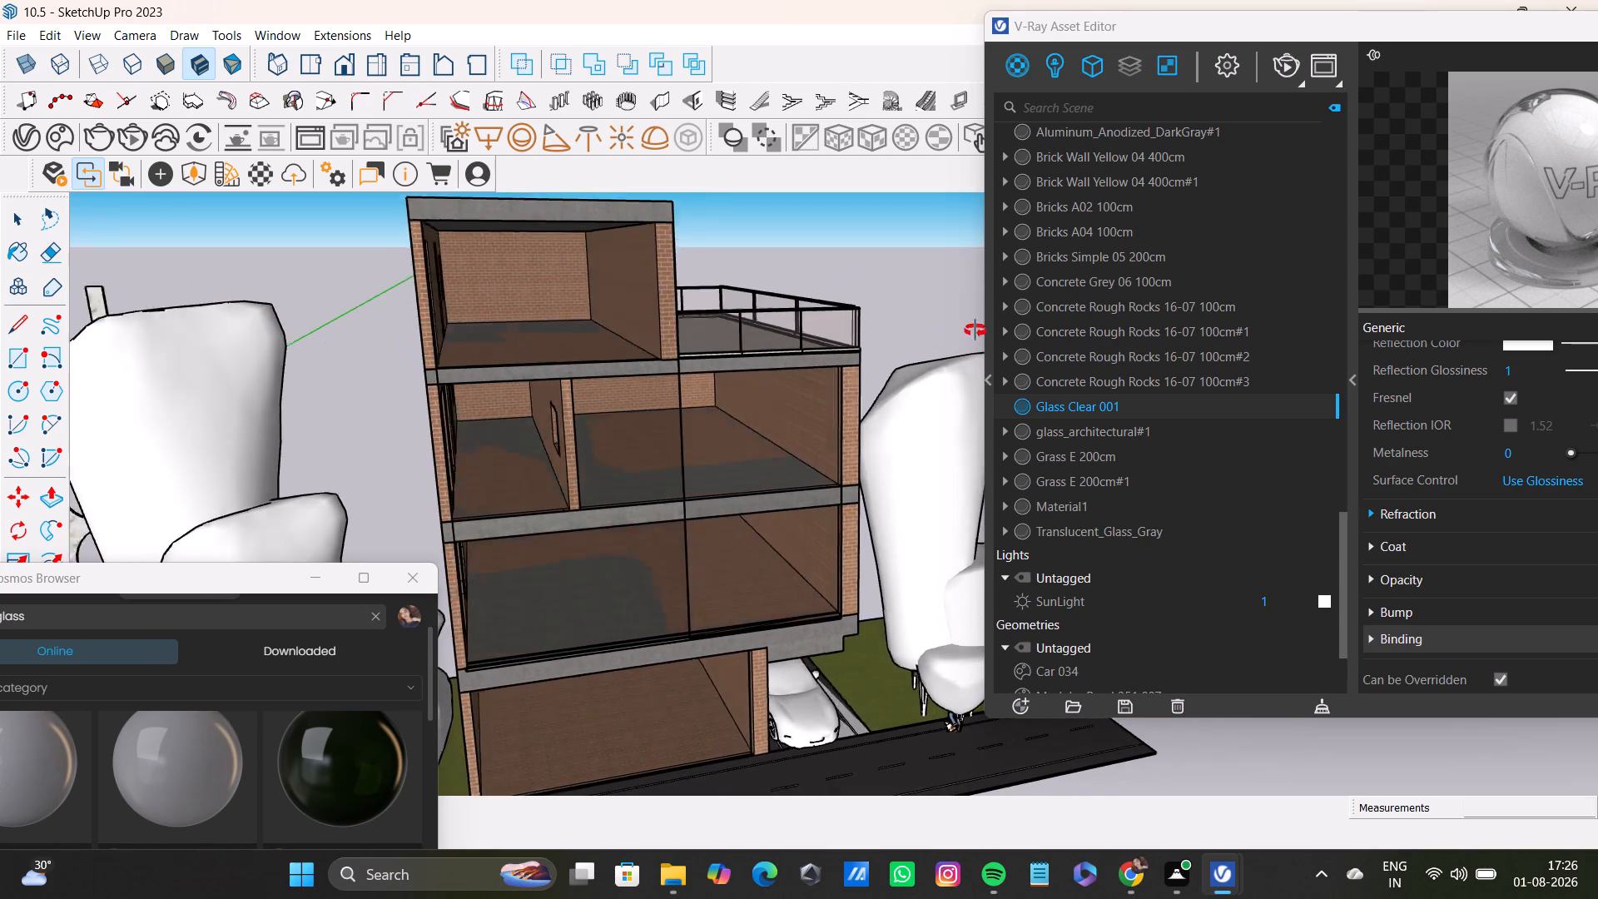
middle_click_drag(975, 330, 975, 330)
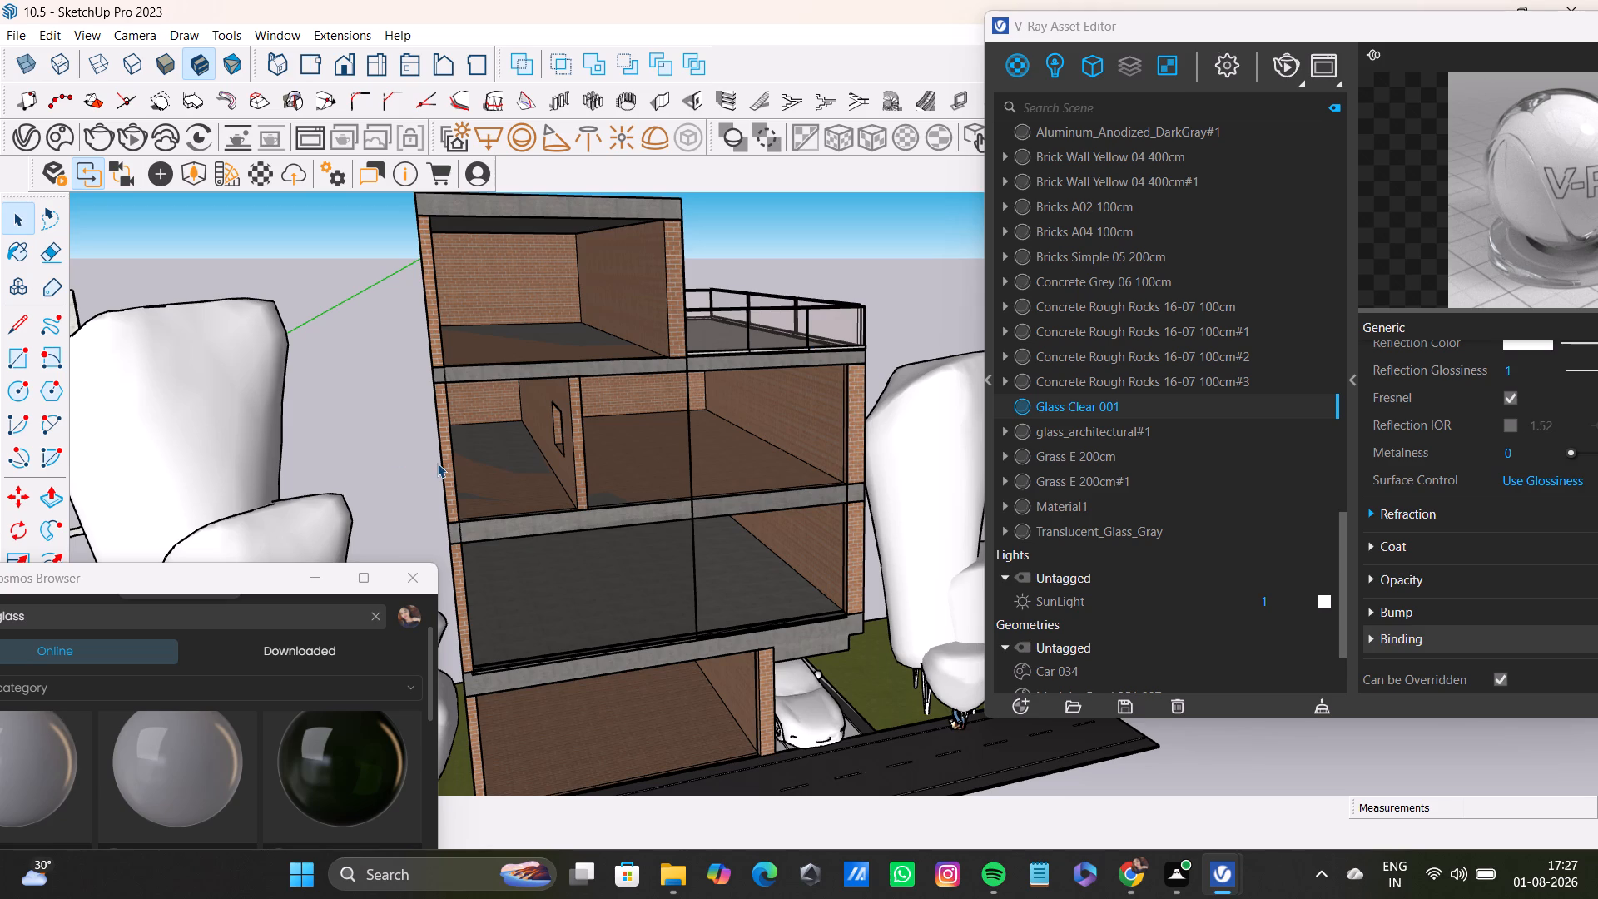
scroll(789, 519, "up", 2)
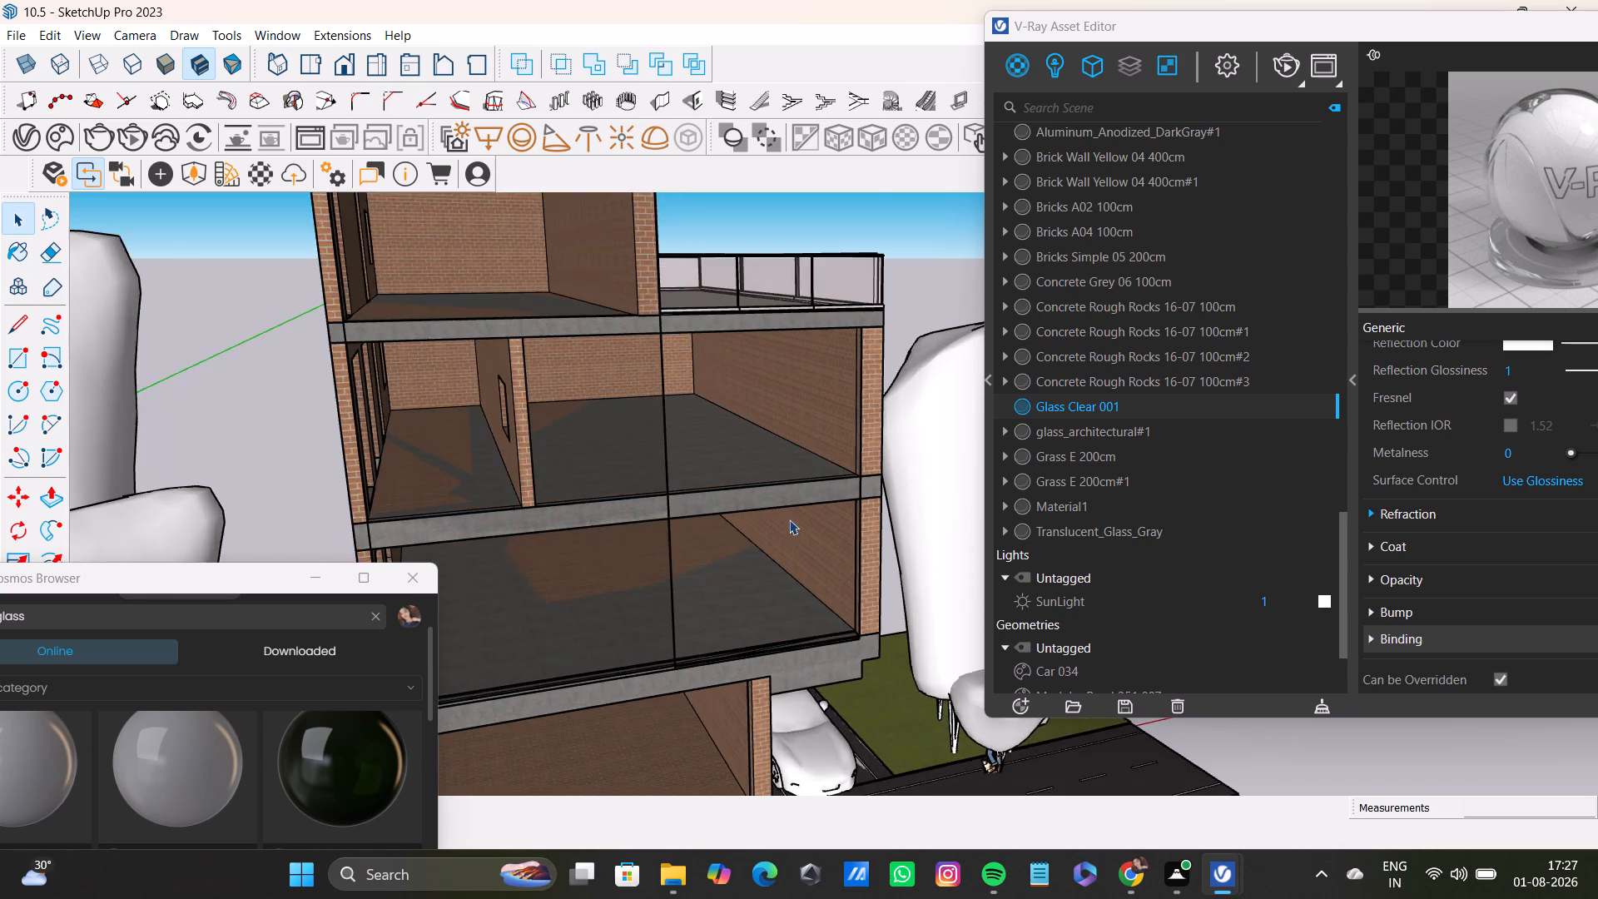
scroll(782, 536, "up", 3)
middle_click_drag(782, 539, 802, 536)
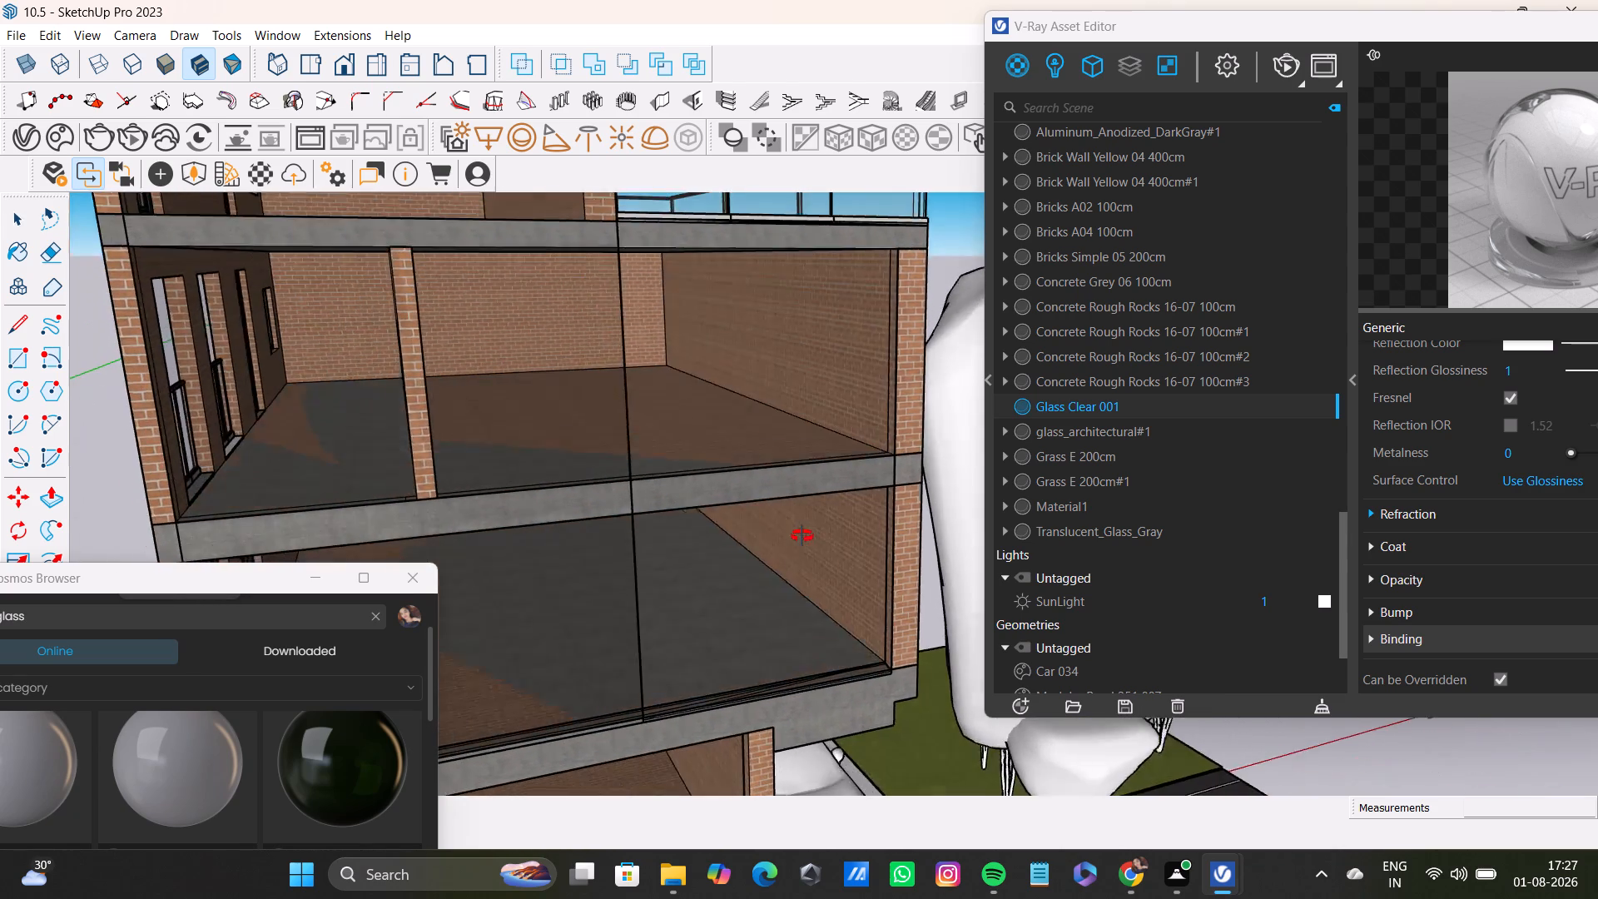
middle_click_drag(802, 536, 806, 536)
scroll(796, 540, "down", 8)
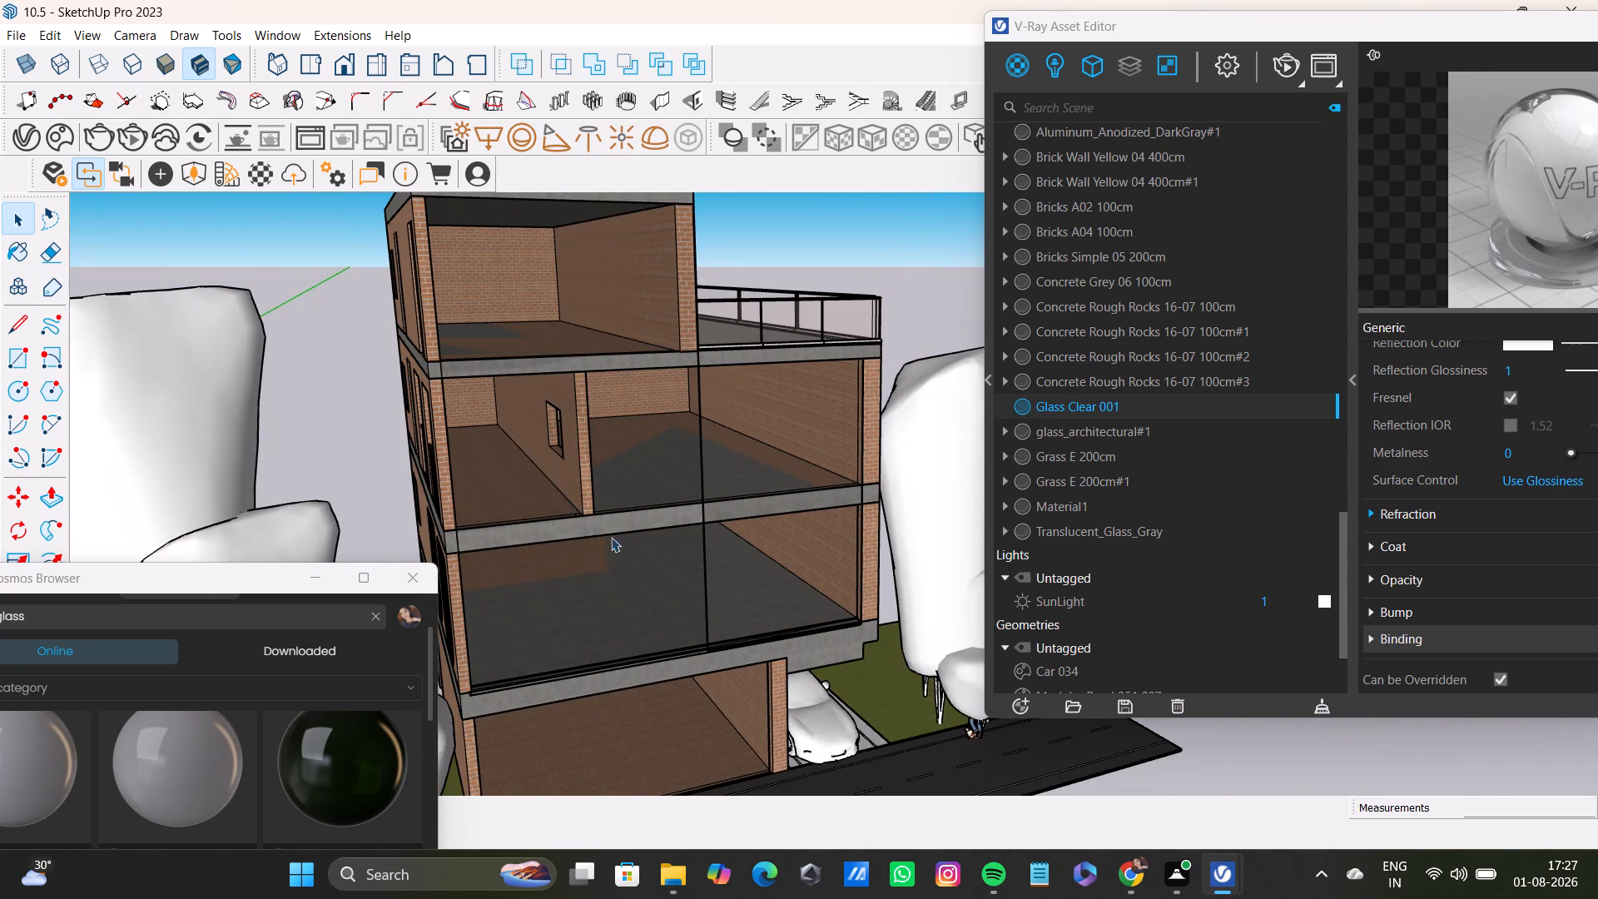
scroll(770, 538, "down", 1)
middle_click_drag(766, 549, 779, 449)
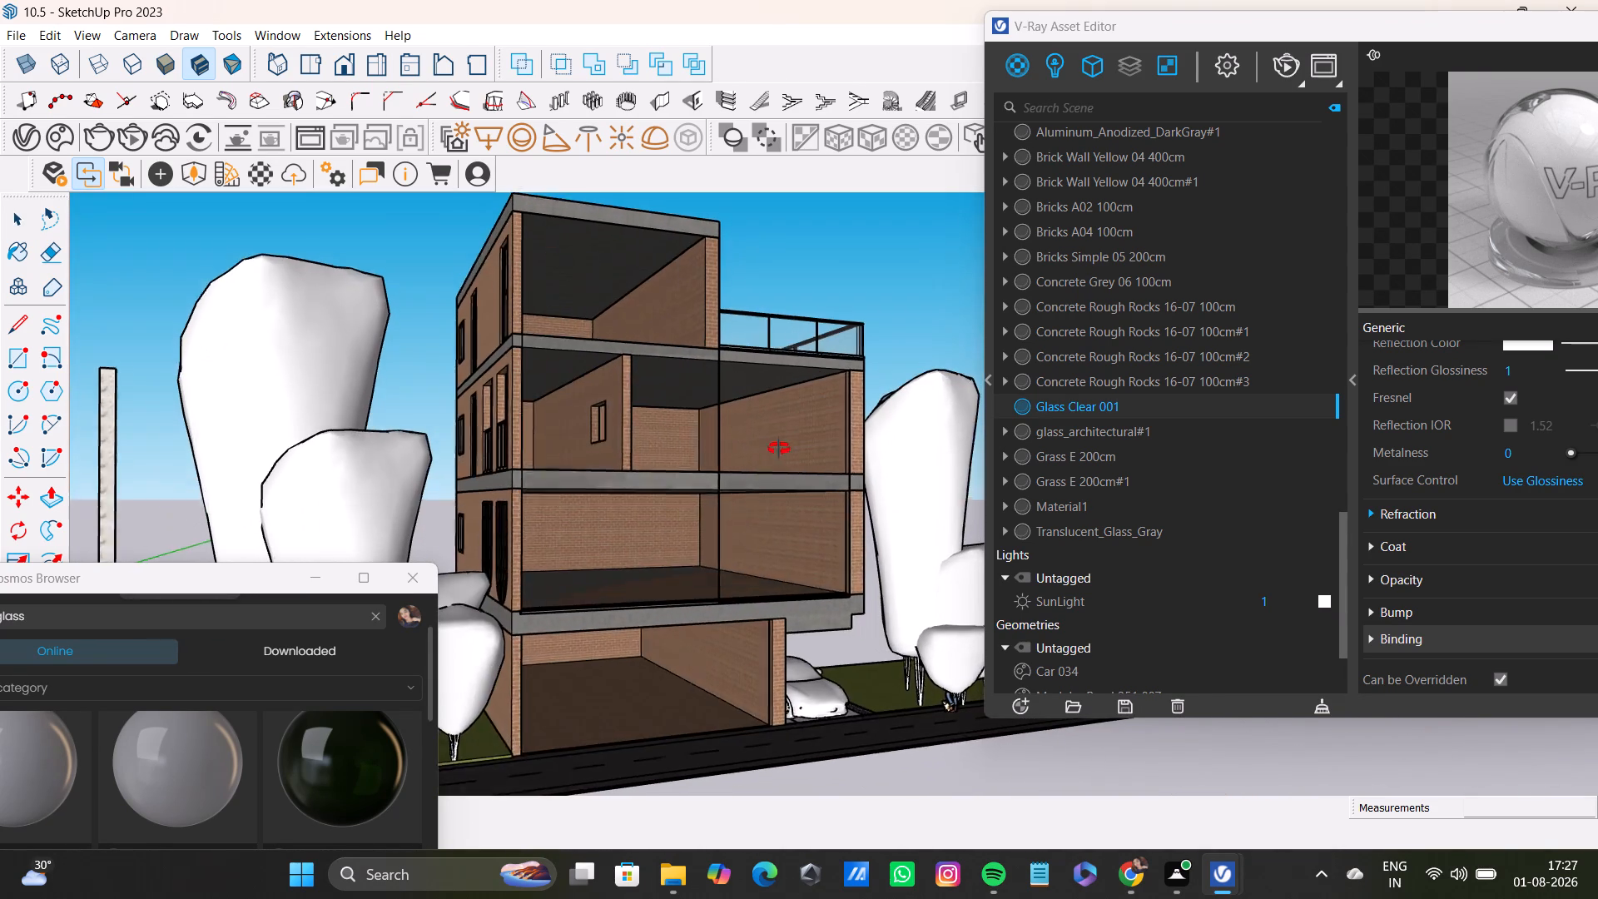
Search the Chaos Cosmos library for office assets in place of the glass search.
middle_click_drag(779, 449, 776, 440)
left_click_drag(252, 579, 906, 171)
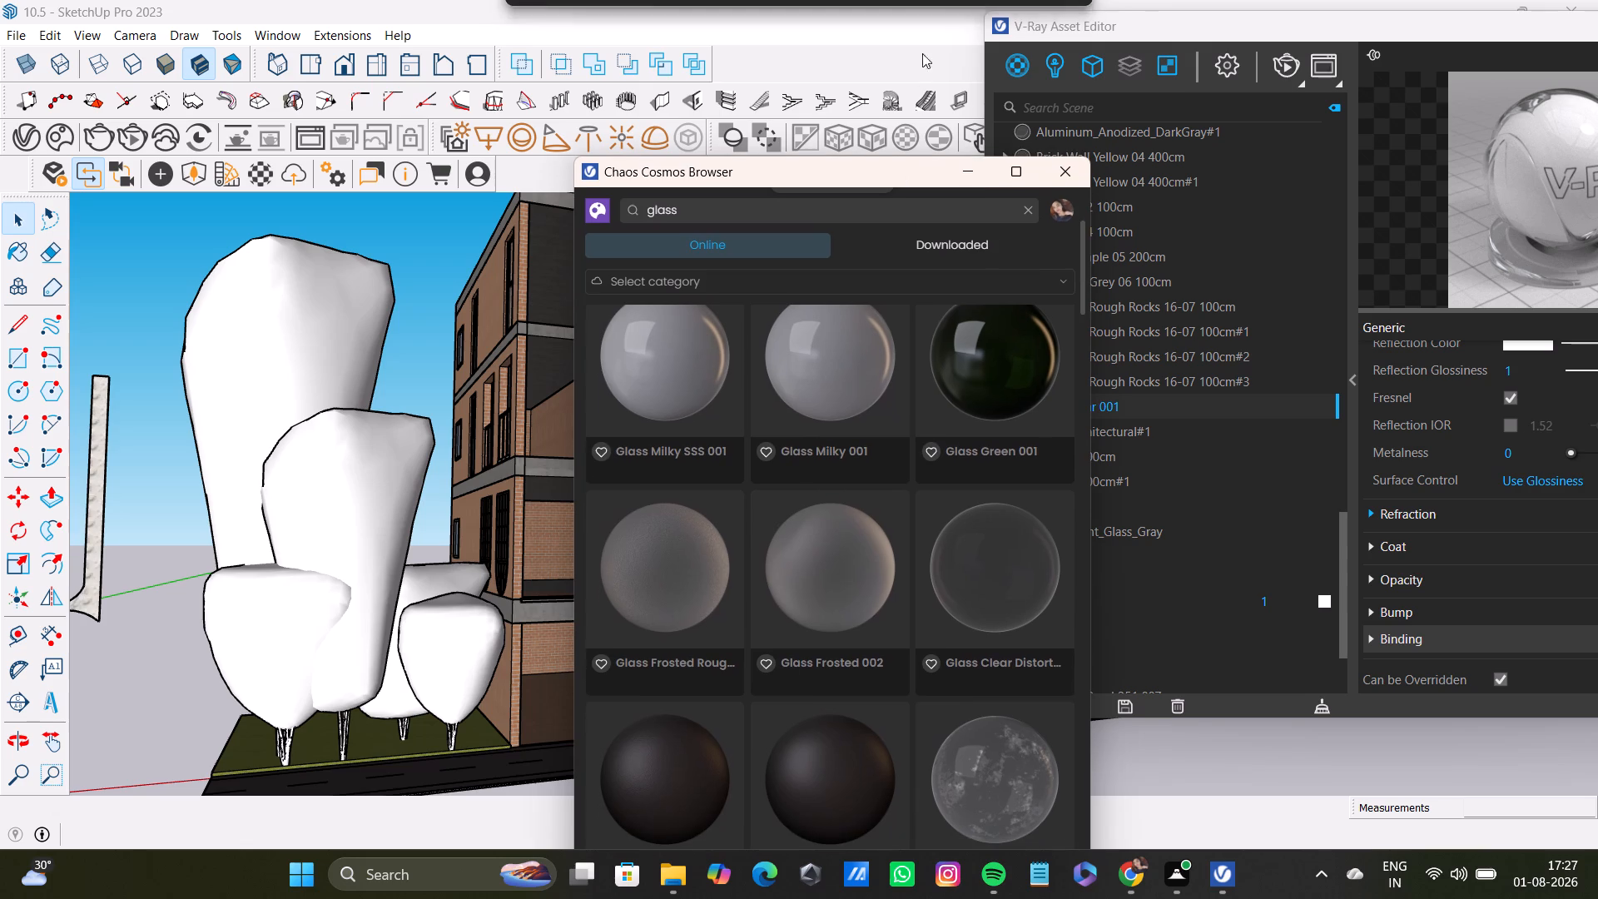
left_click(1029, 208)
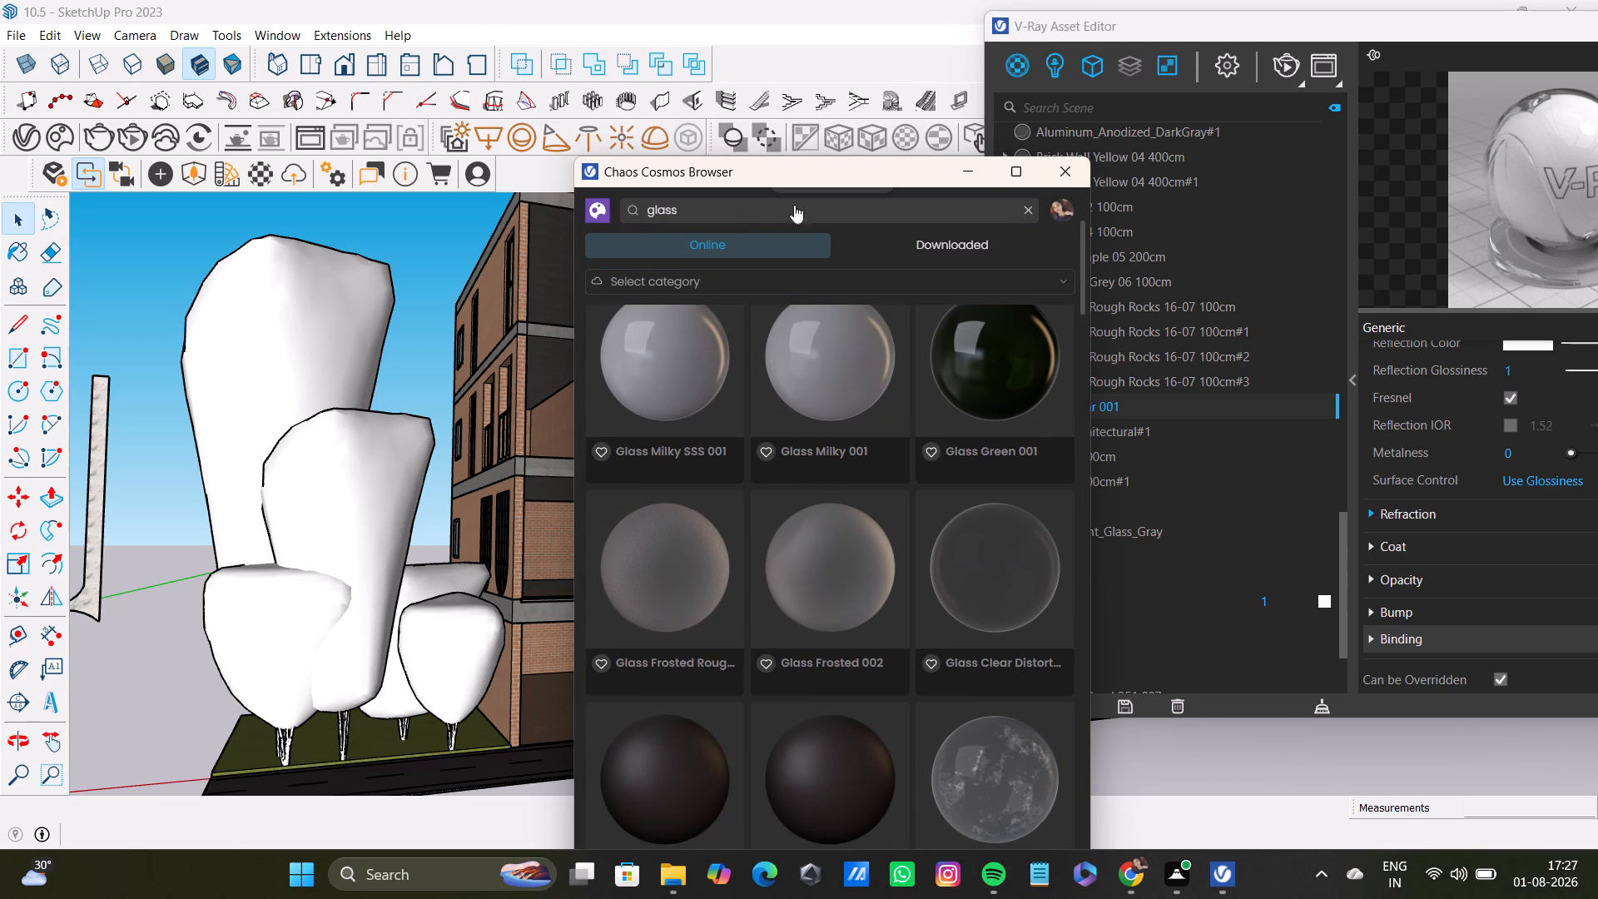
left_click(728, 199)
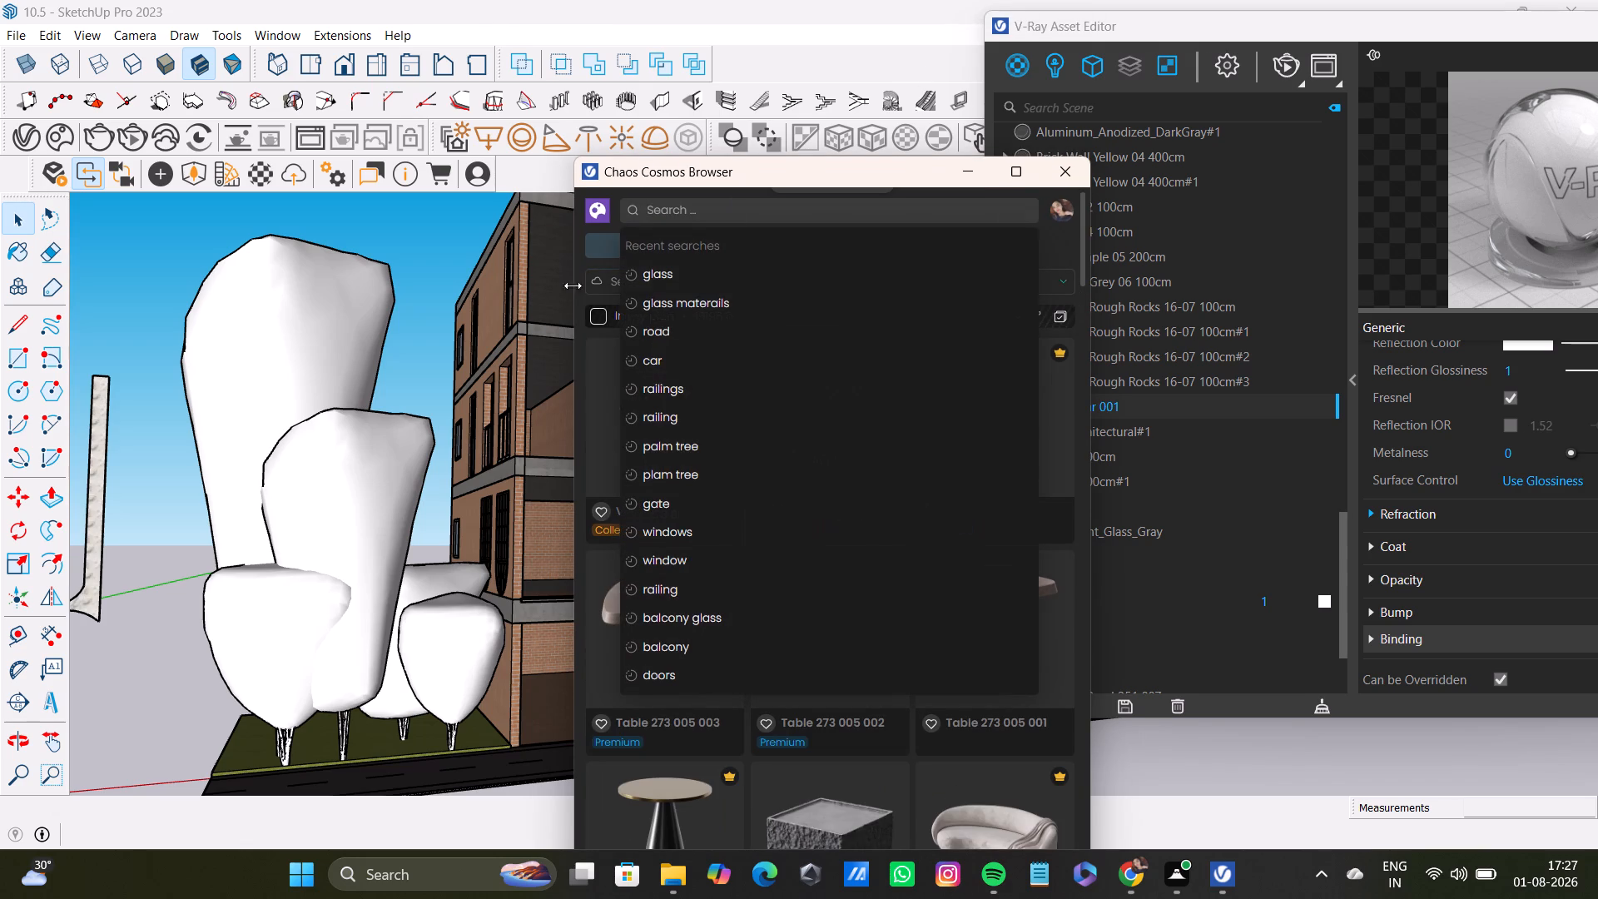
left_click(132, 270)
left_click(826, 216)
type("OFFI")
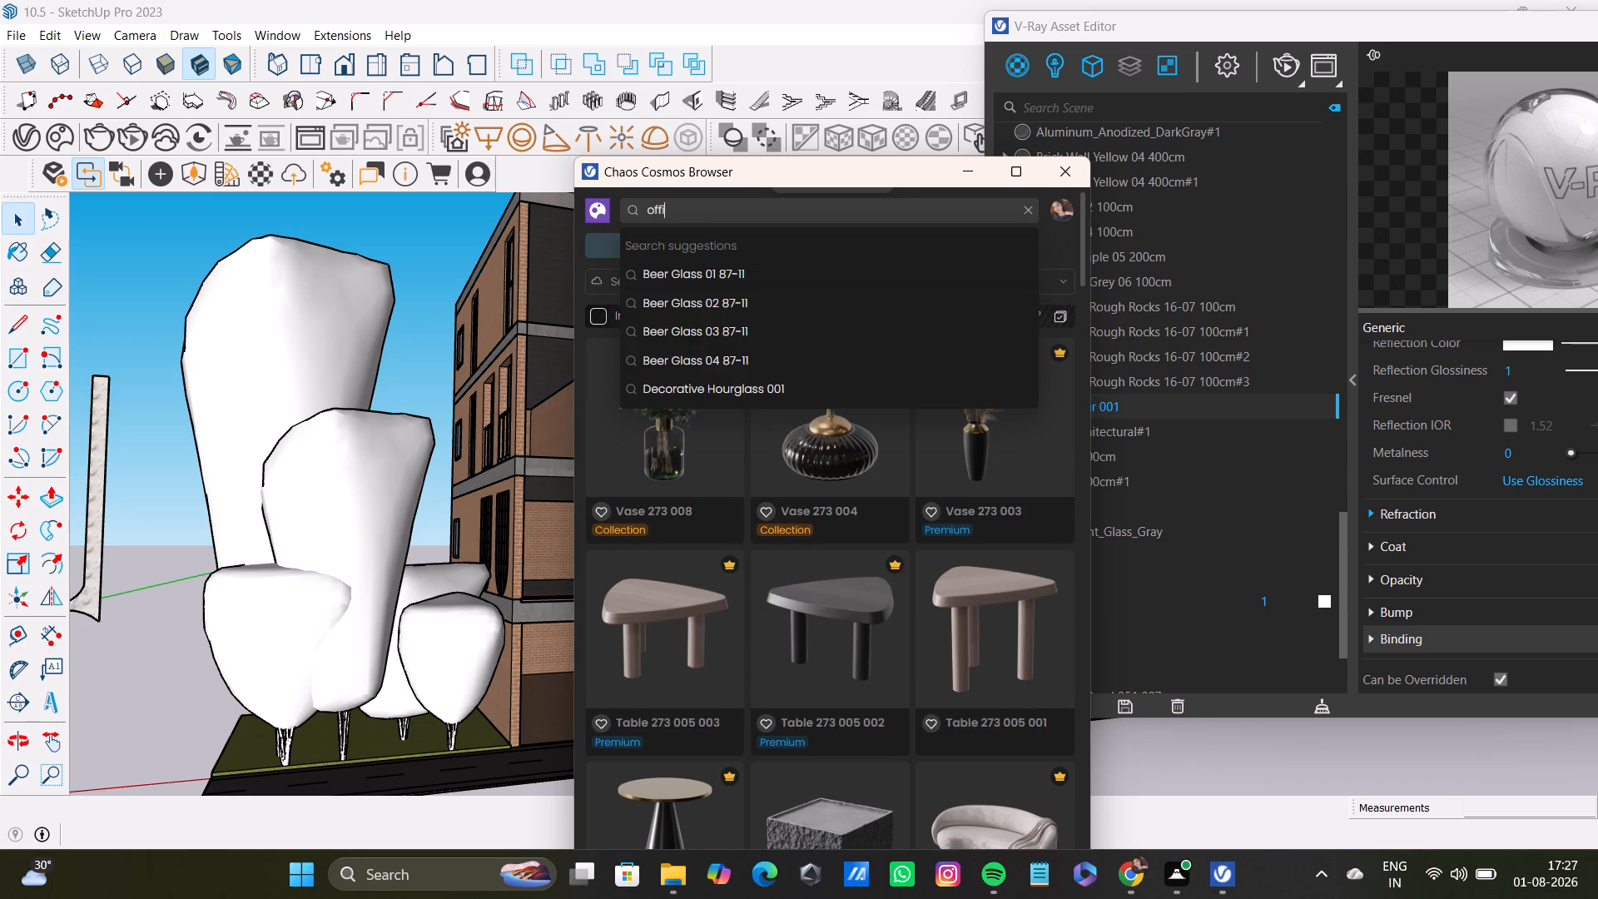
type("CE")
key("Return")
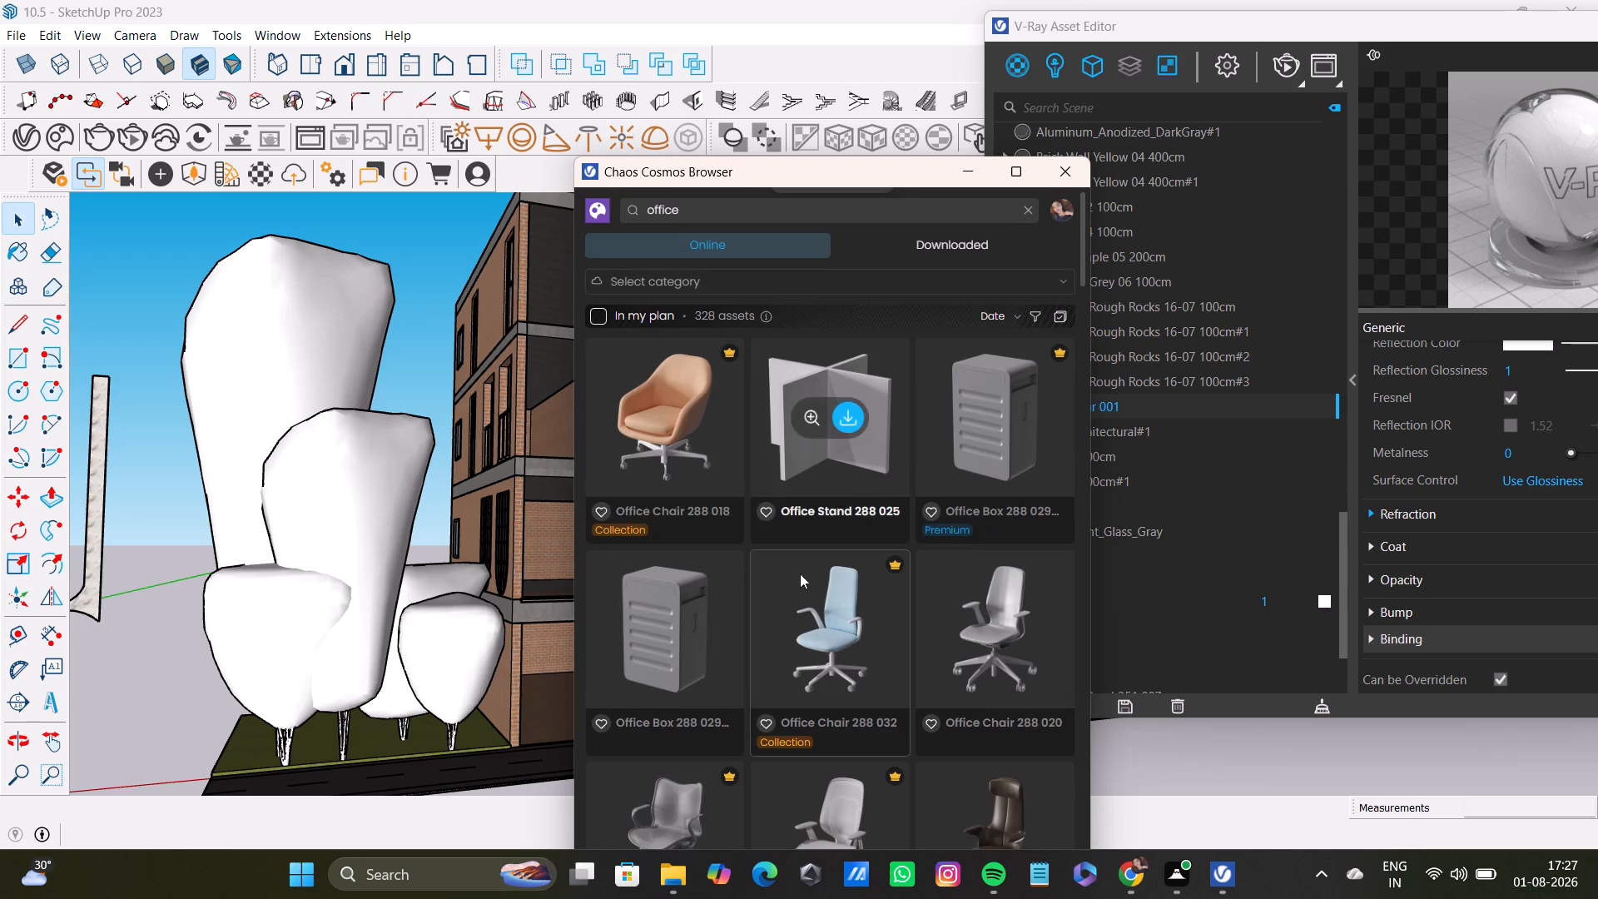
Look through the Chaos Cosmos office chairs, desks and cabinets for suitable furniture, and close the asset browser.
scroll(864, 583, "down", 9)
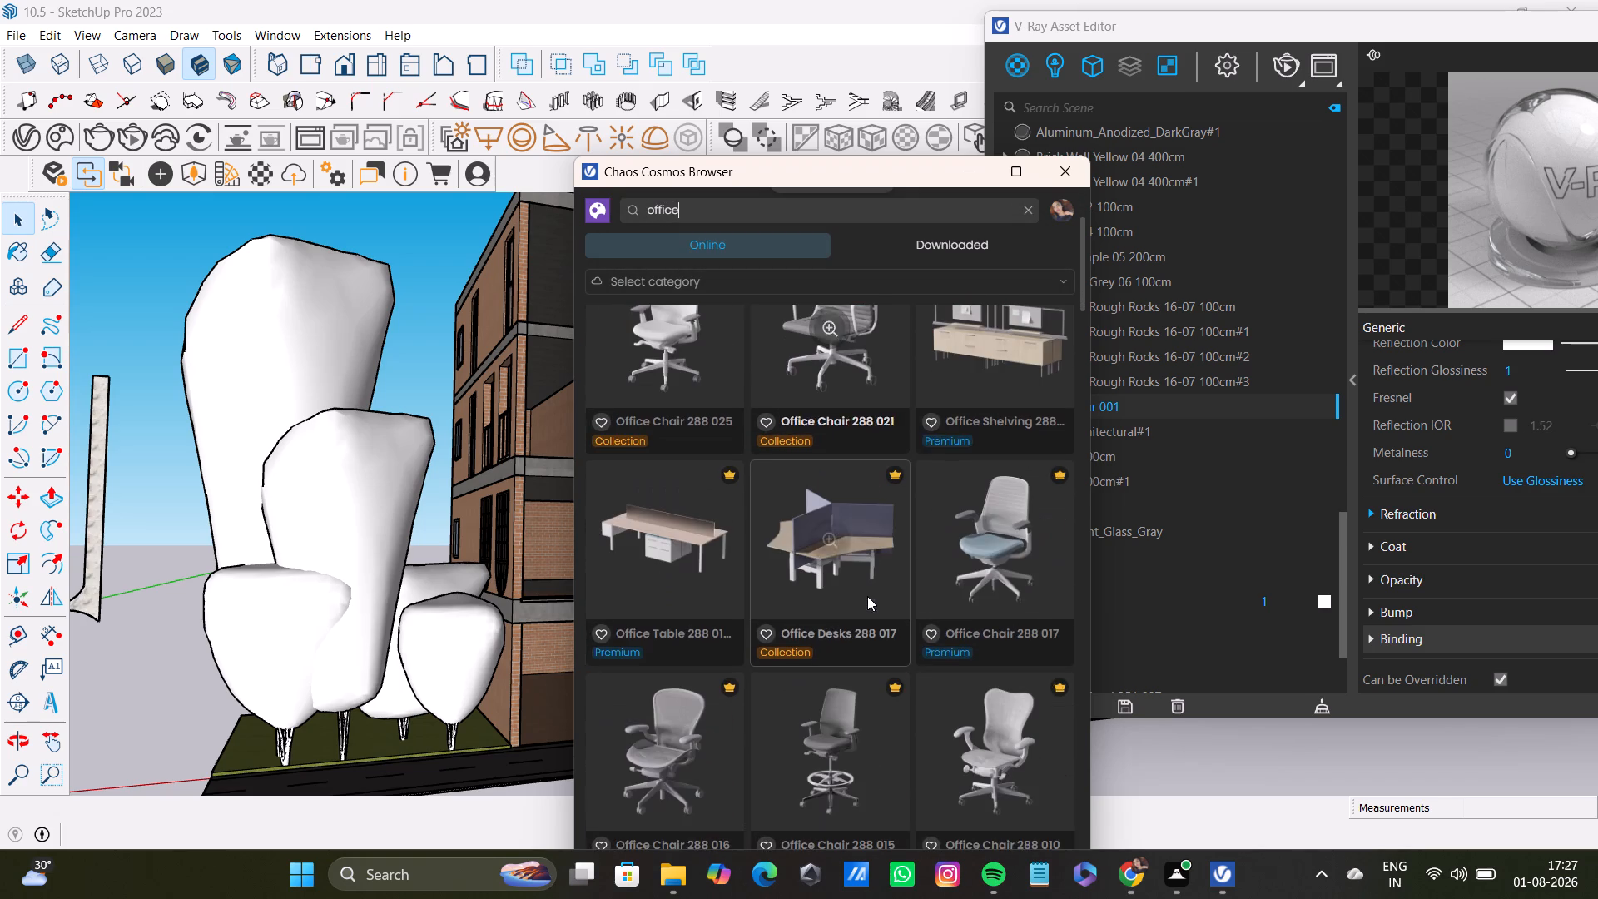
scroll(929, 584, "up", 1)
left_click(992, 450)
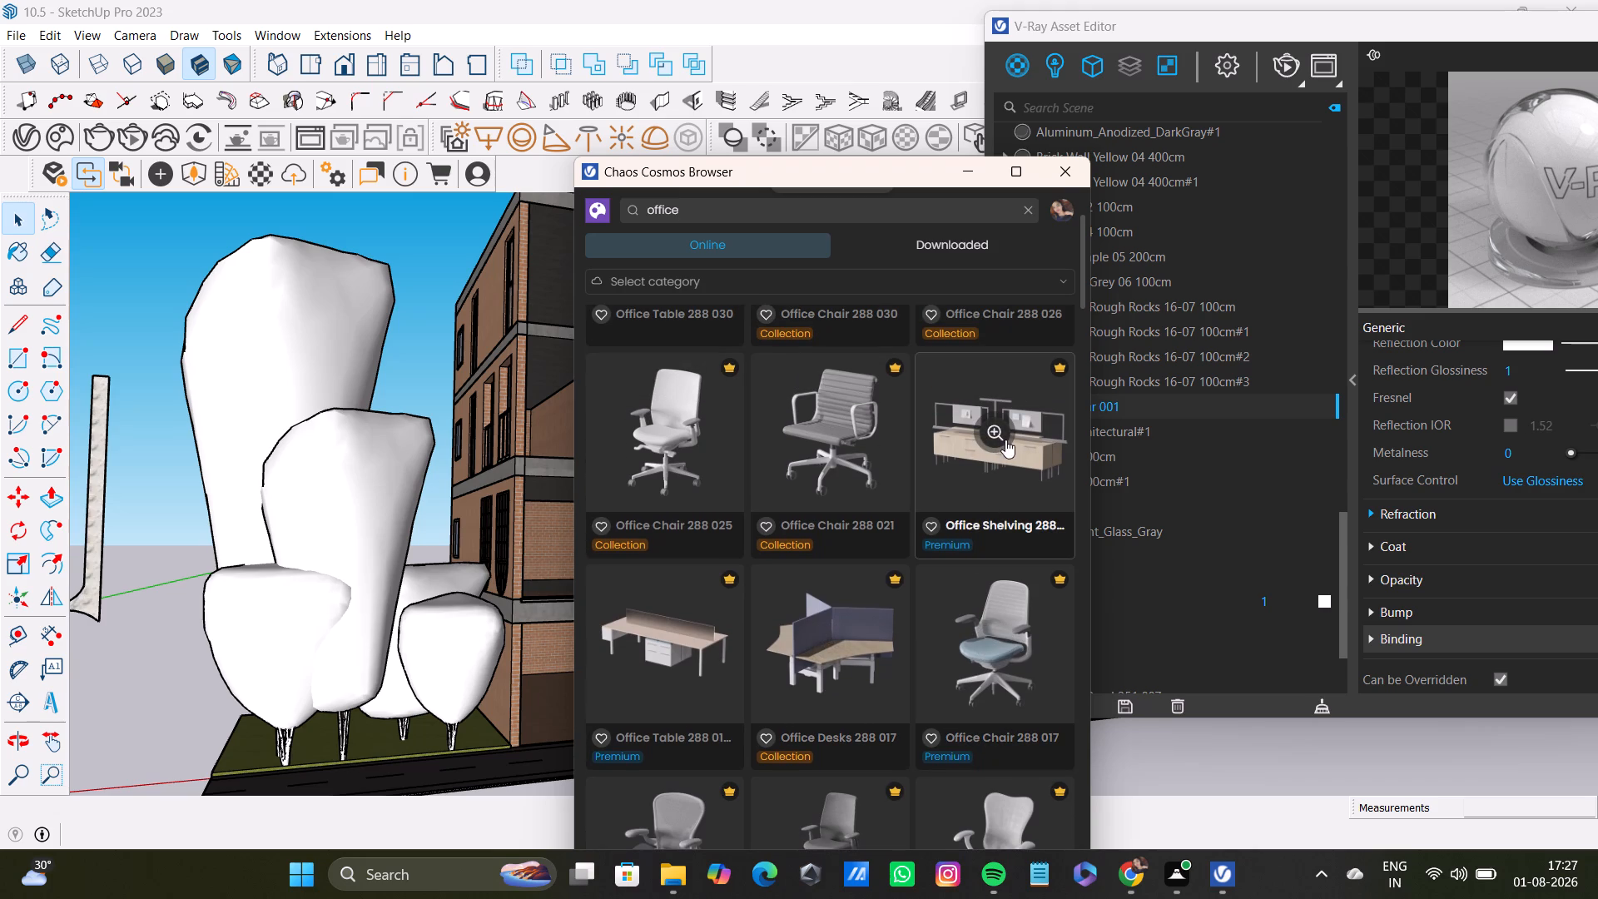
scroll(906, 582, "down", 9)
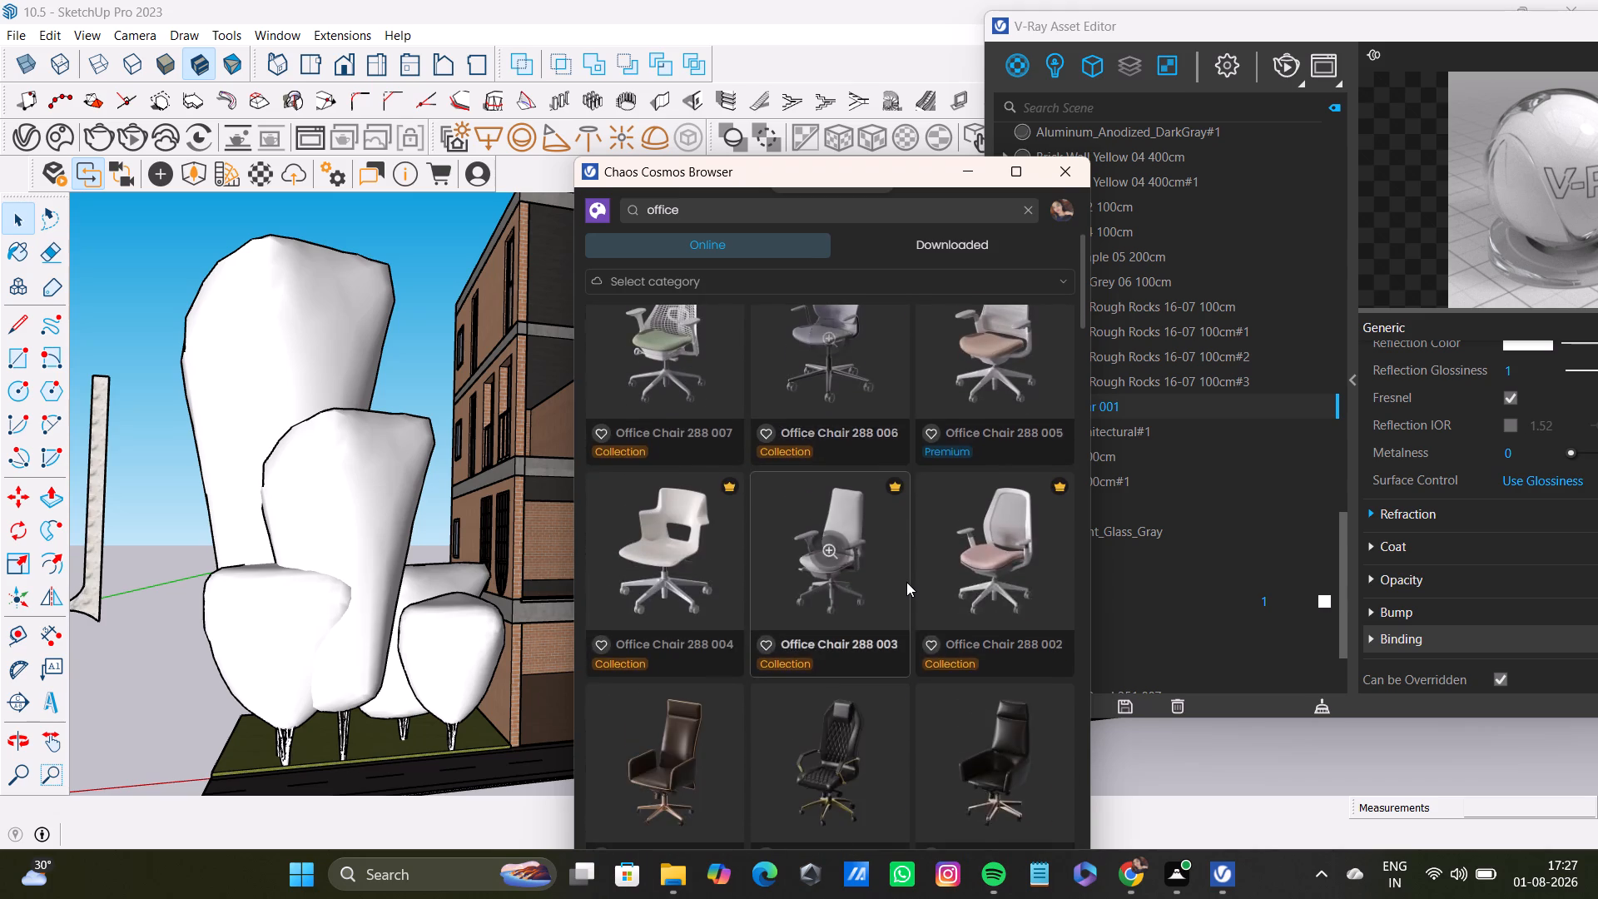
scroll(906, 582, "down", 13)
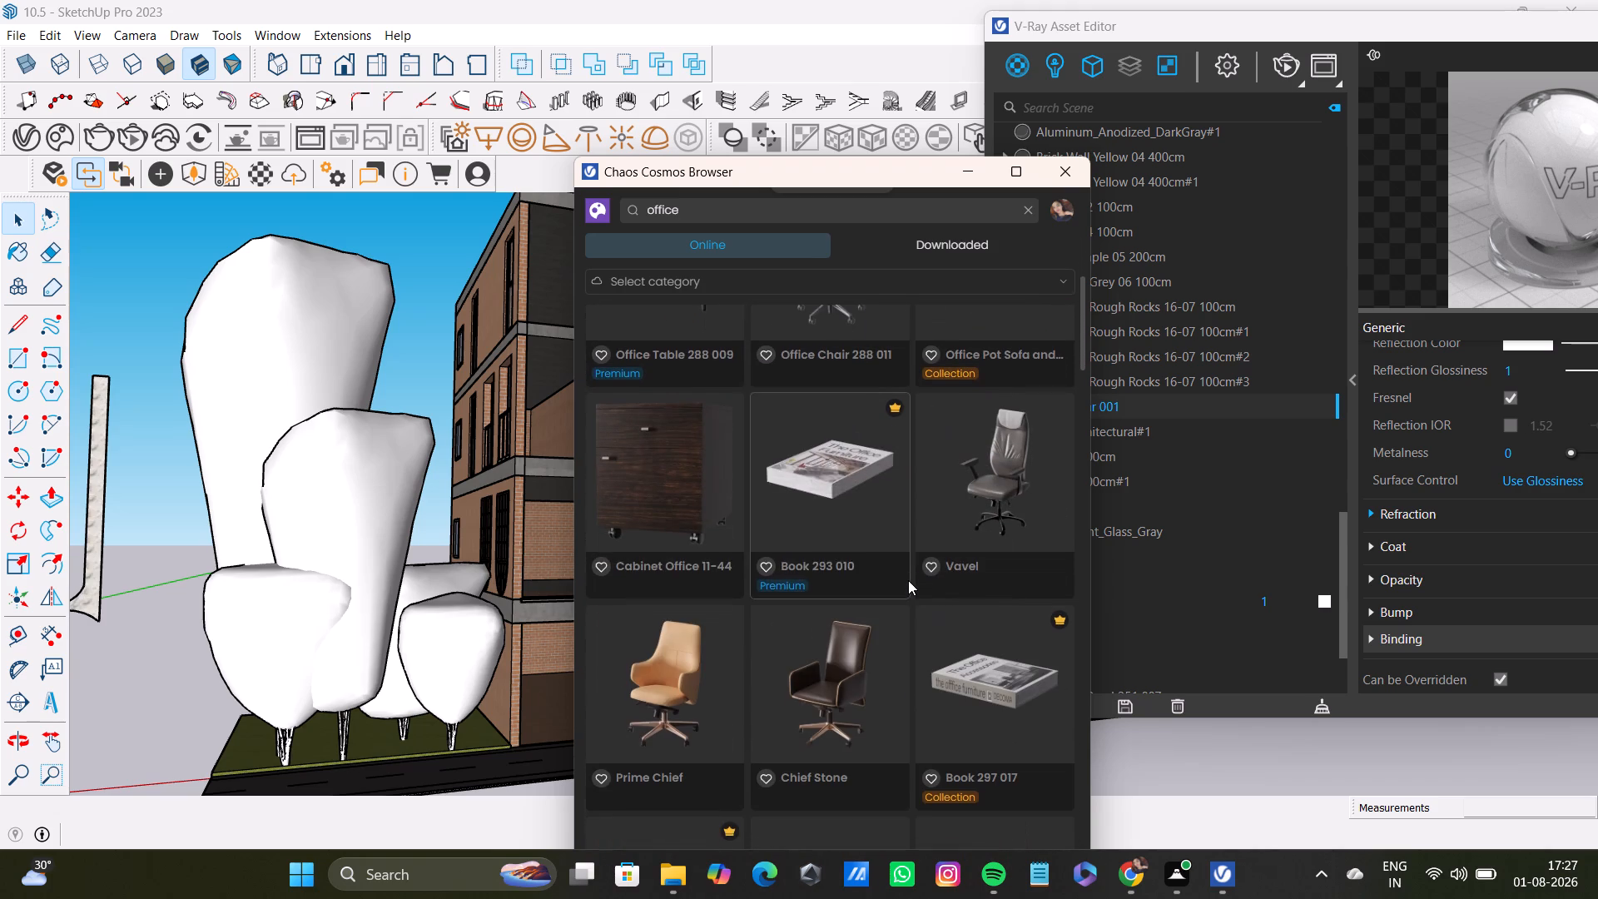
scroll(910, 580, "down", 7)
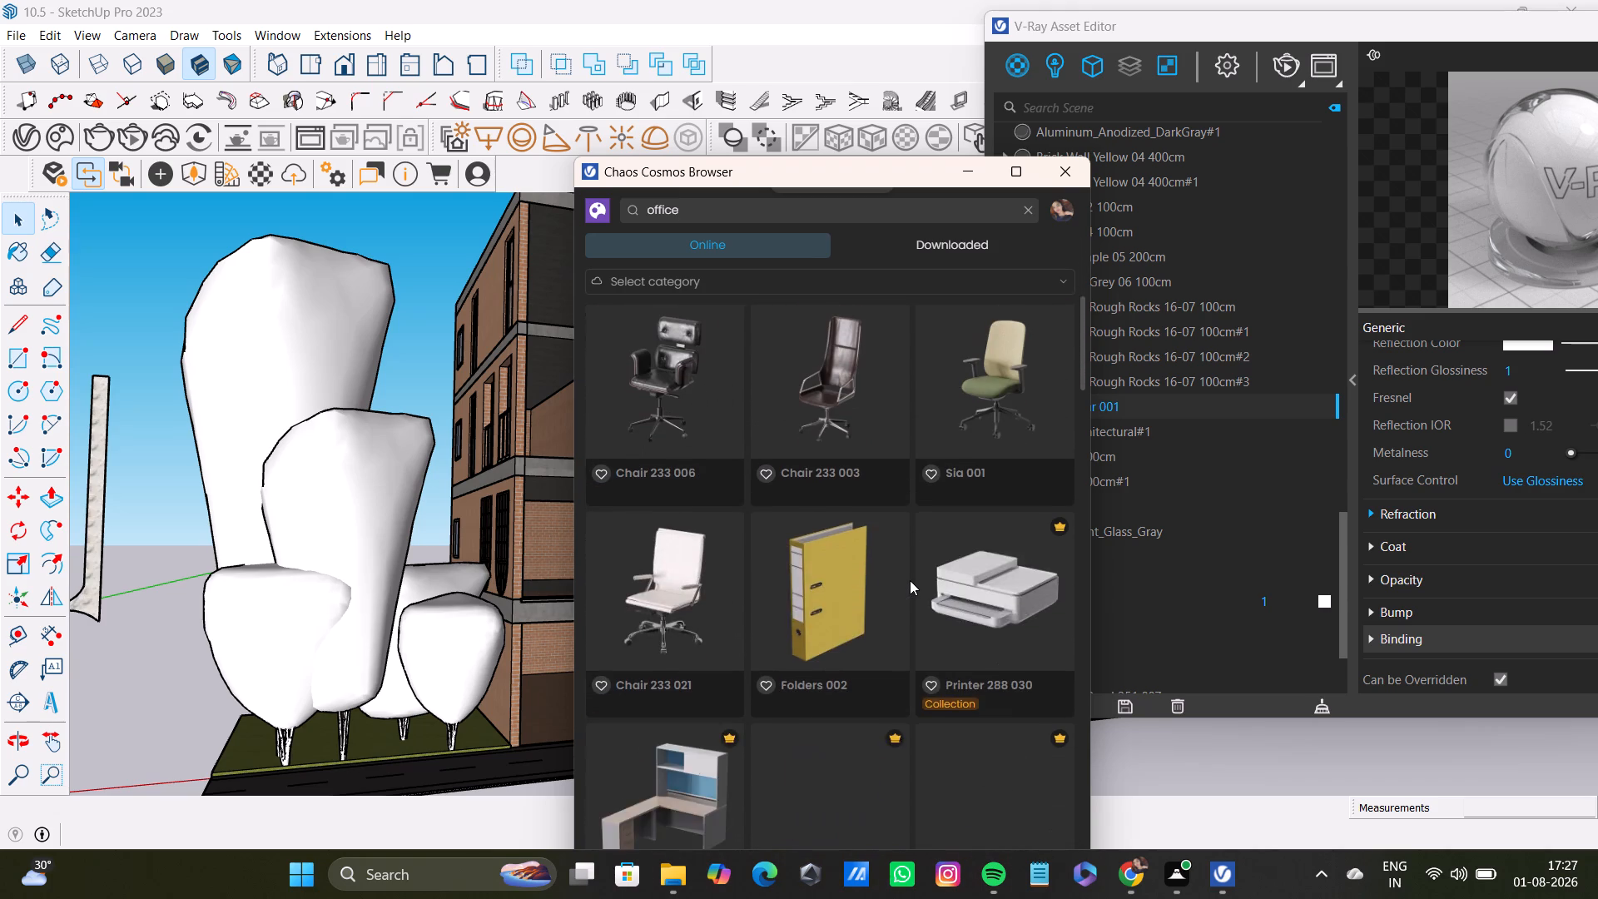
scroll(910, 580, "up", 3)
scroll(910, 580, "down", 4)
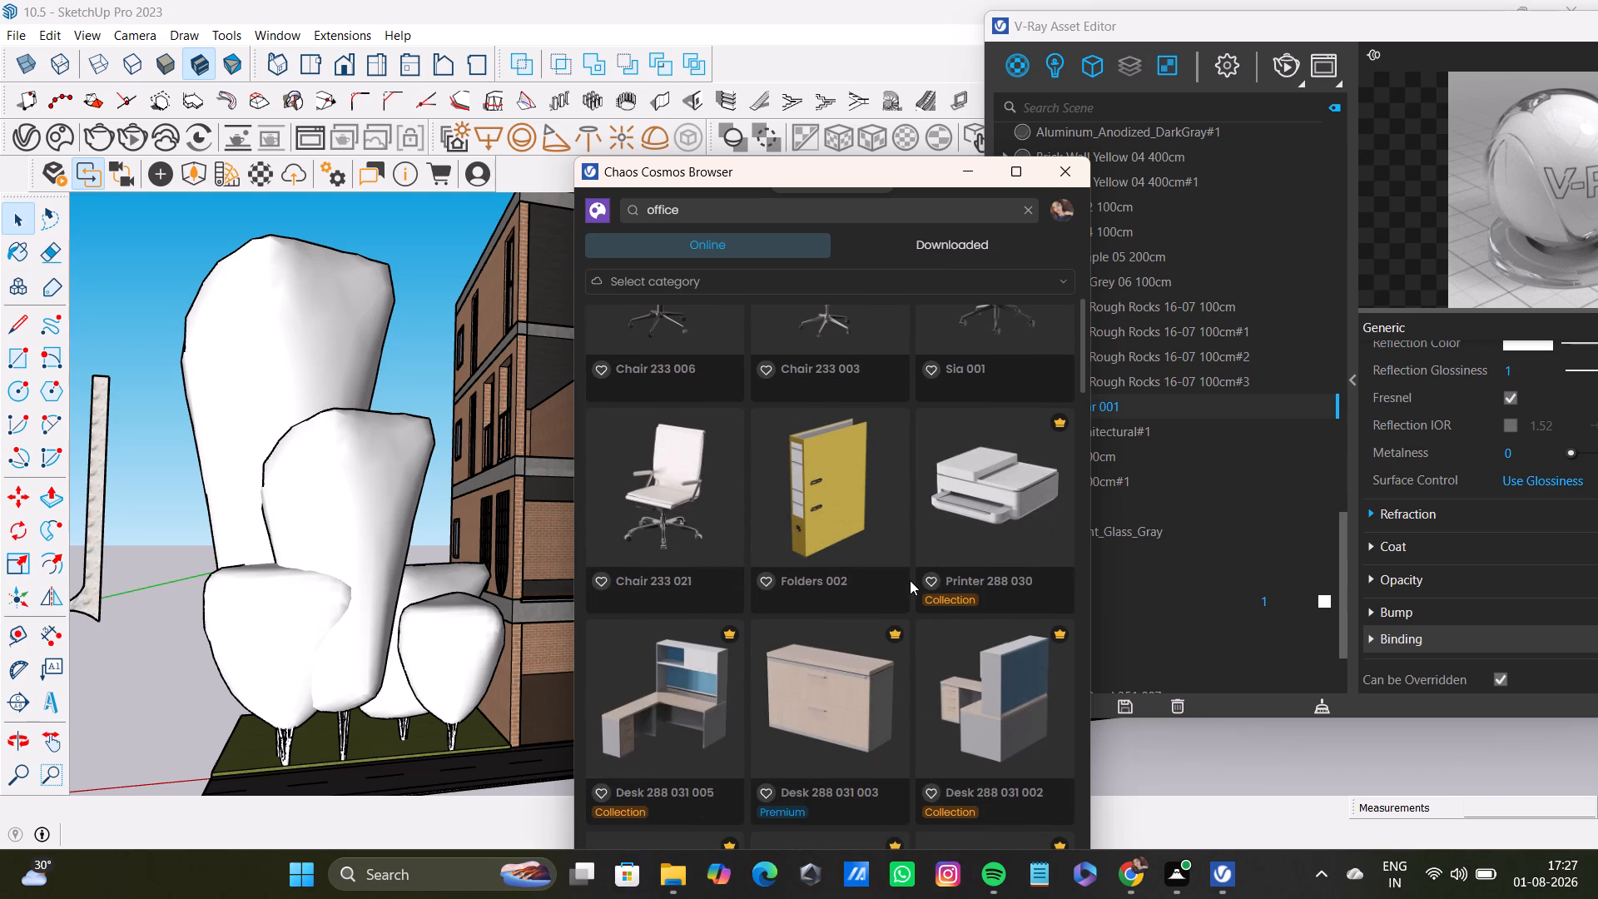
scroll(910, 580, "down", 5)
scroll(910, 580, "up", 4)
scroll(910, 580, "down", 4)
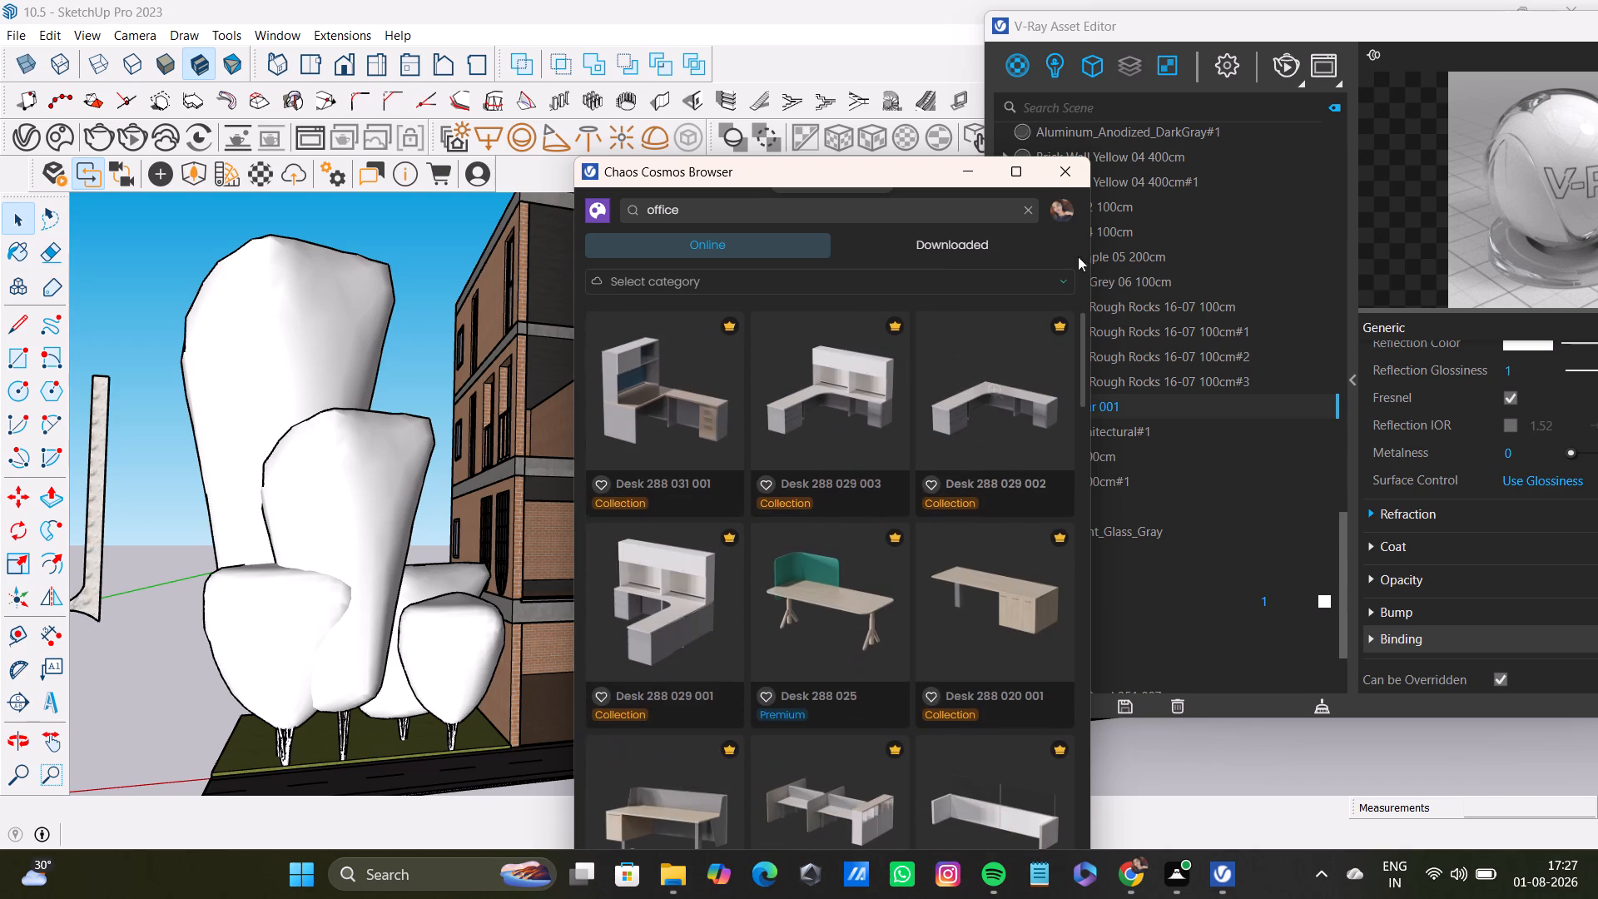
left_click(1081, 178)
Switch to 3D Warehouse in Chrome and search its models for OFFICE.
left_click(1111, 887)
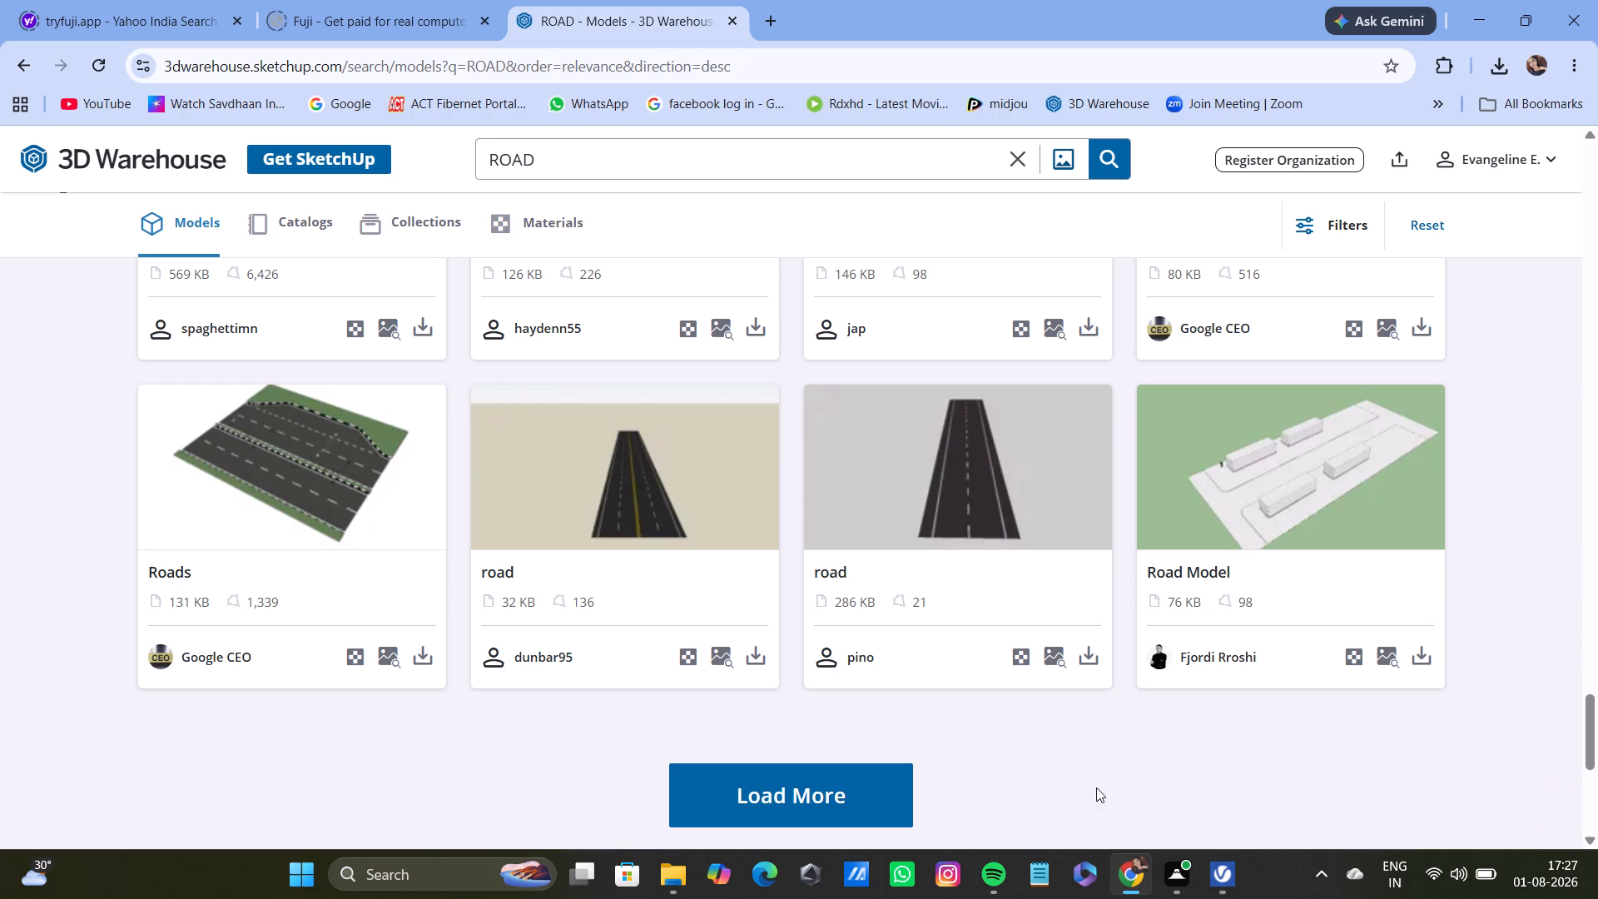
left_click_drag(578, 164, 395, 151)
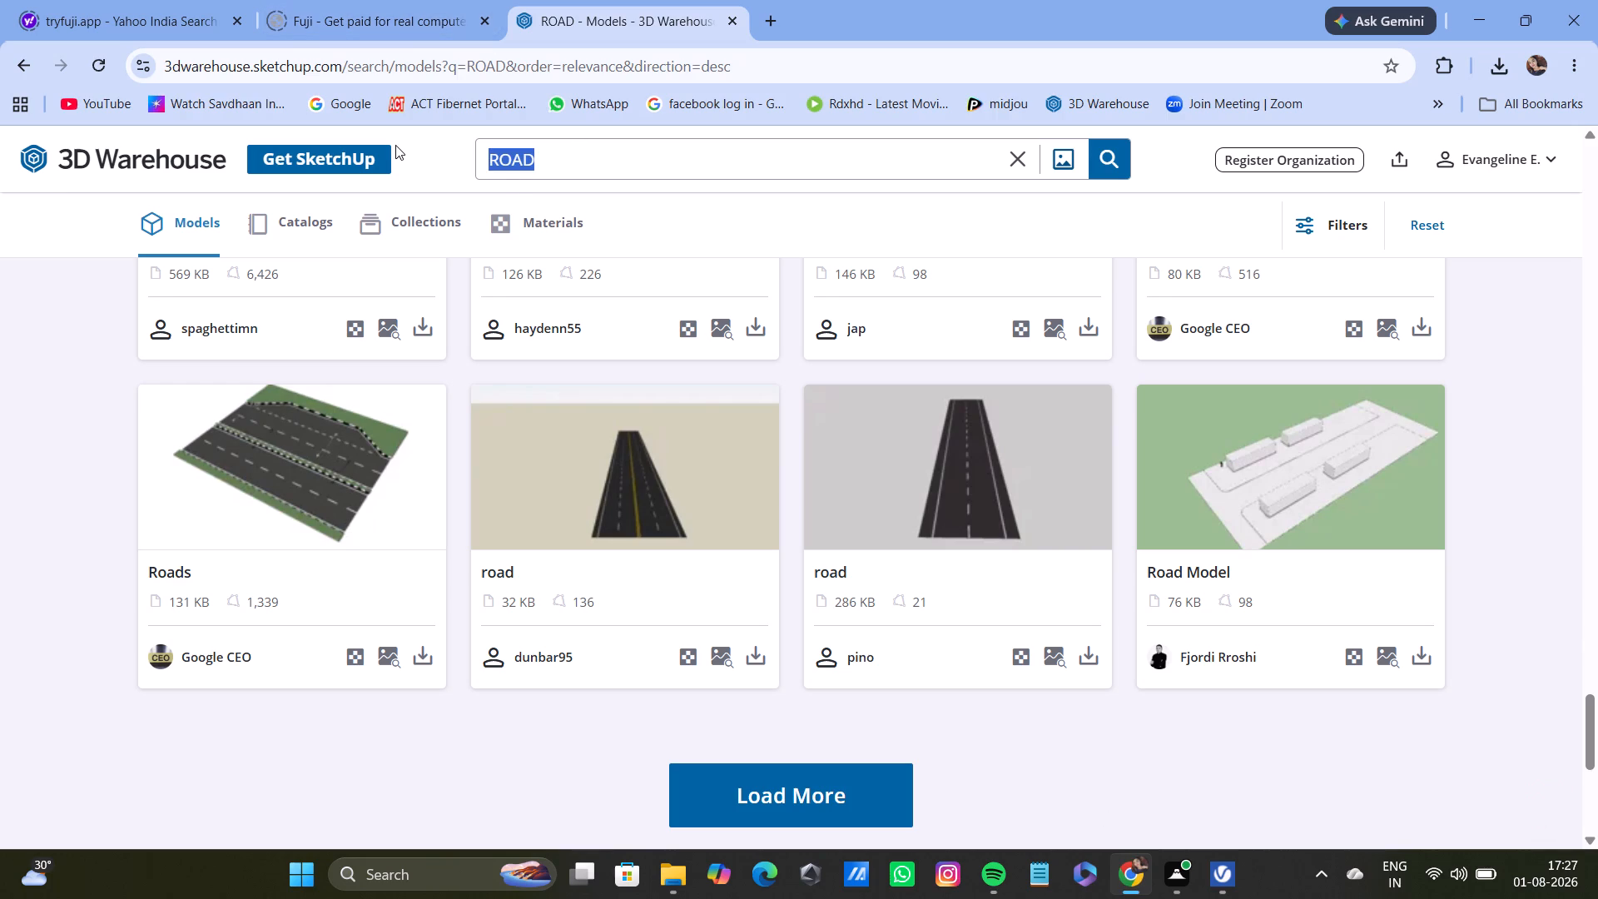
key("BackSpace")
type("OFFICE")
key("Return")
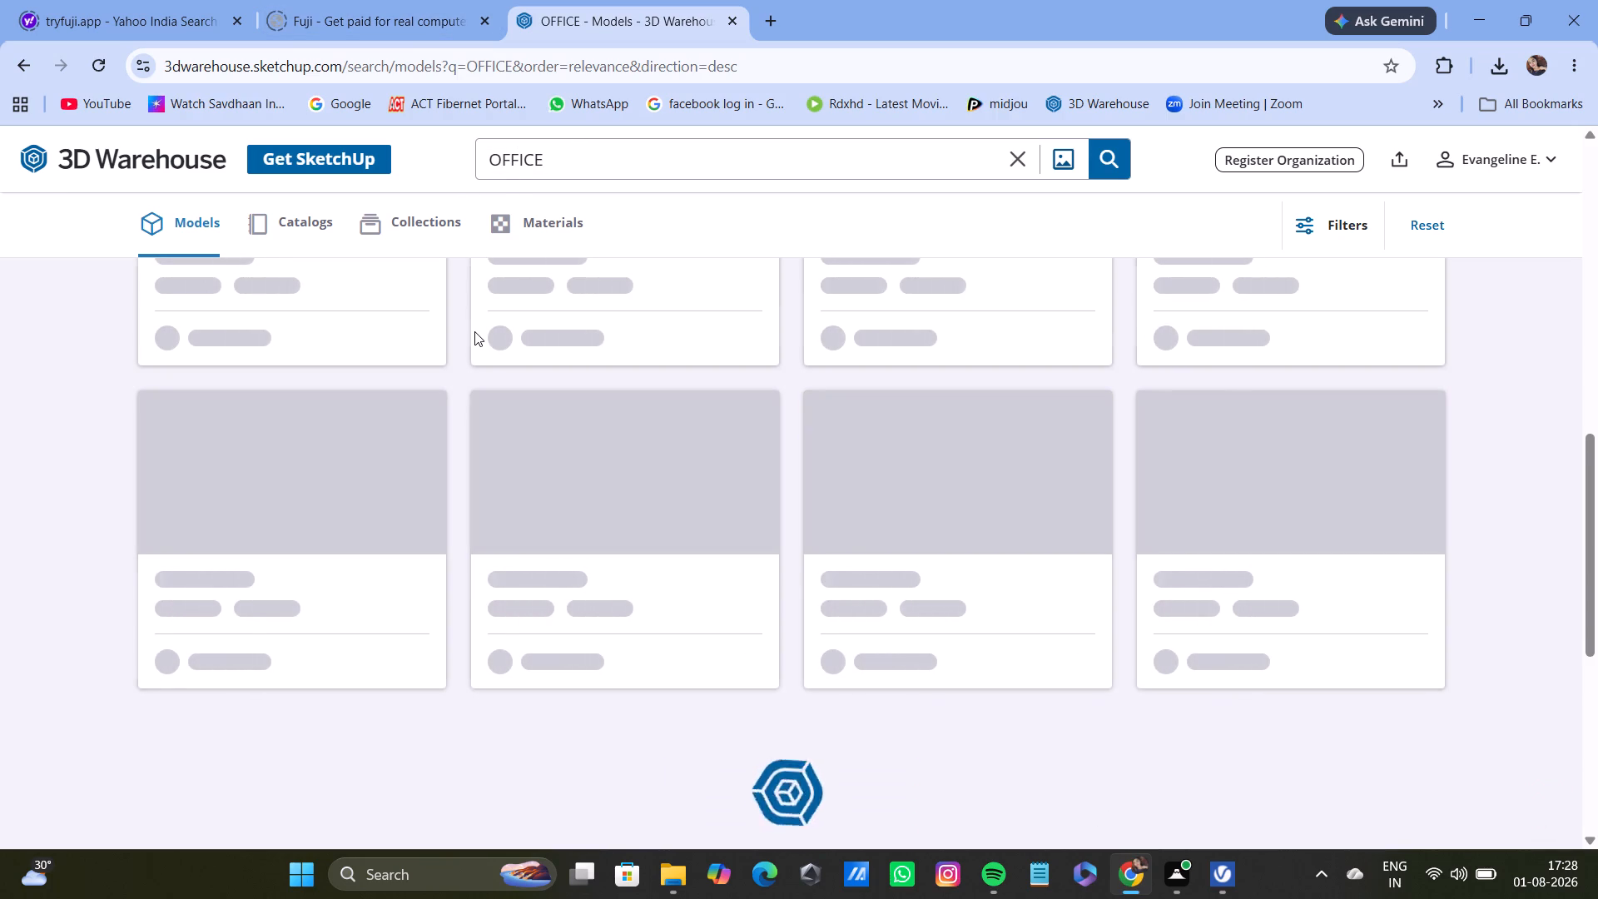
Download the 13 MB OFFICE model with the long row of workstations and chairs as a SketchUp file.
scroll(714, 618, "up", 3)
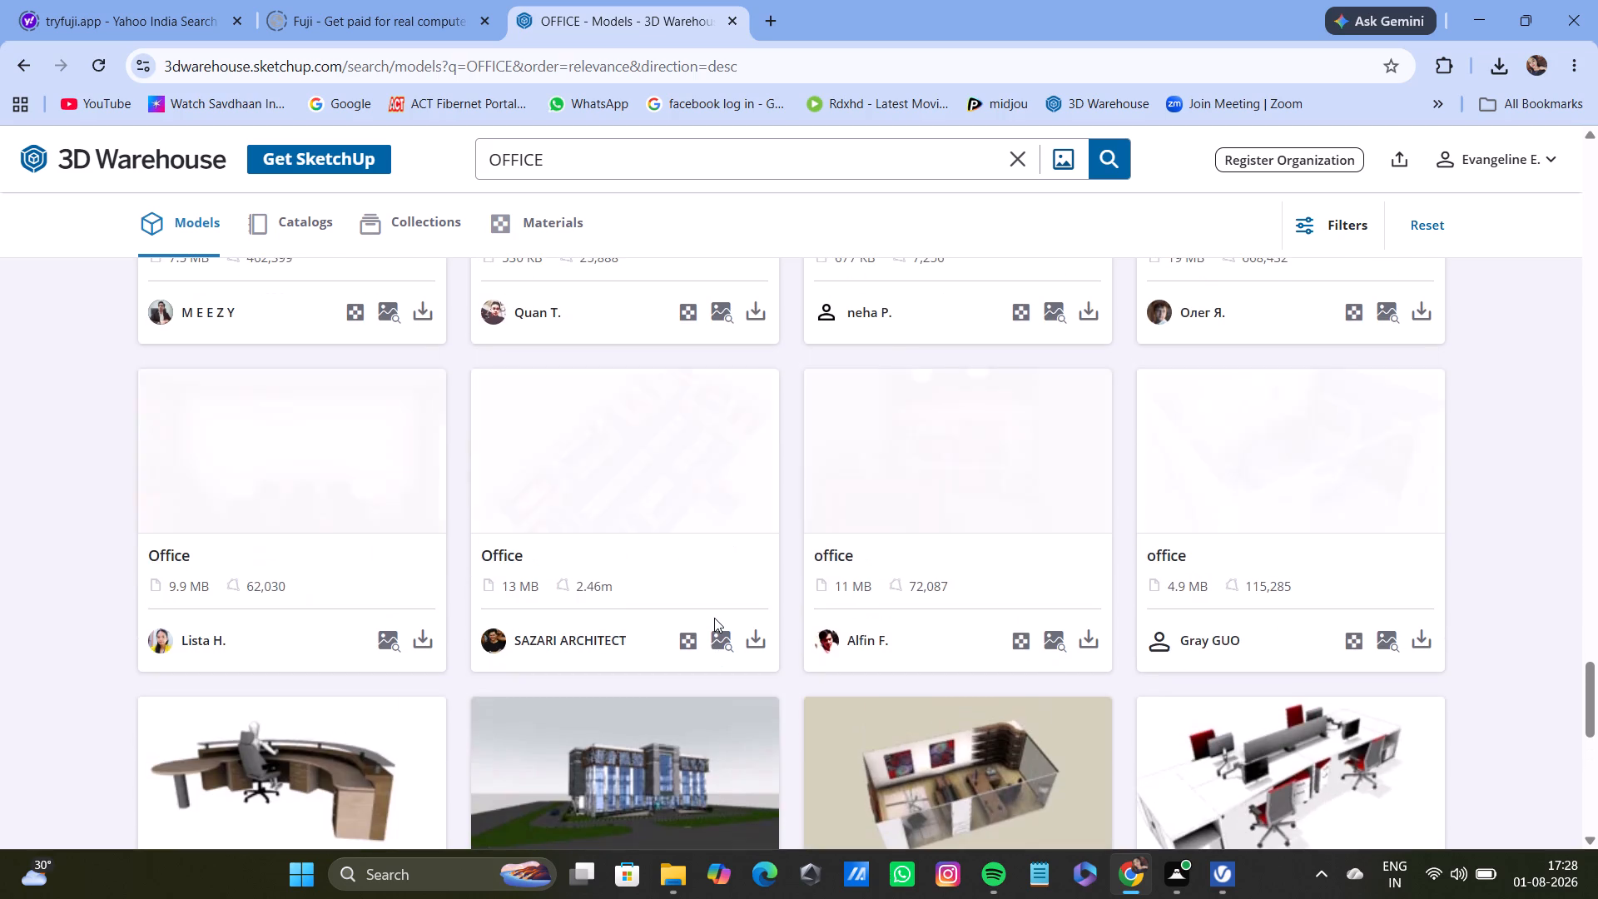
scroll(714, 618, "up", 4)
scroll(714, 618, "up", 20)
scroll(714, 618, "up", 1)
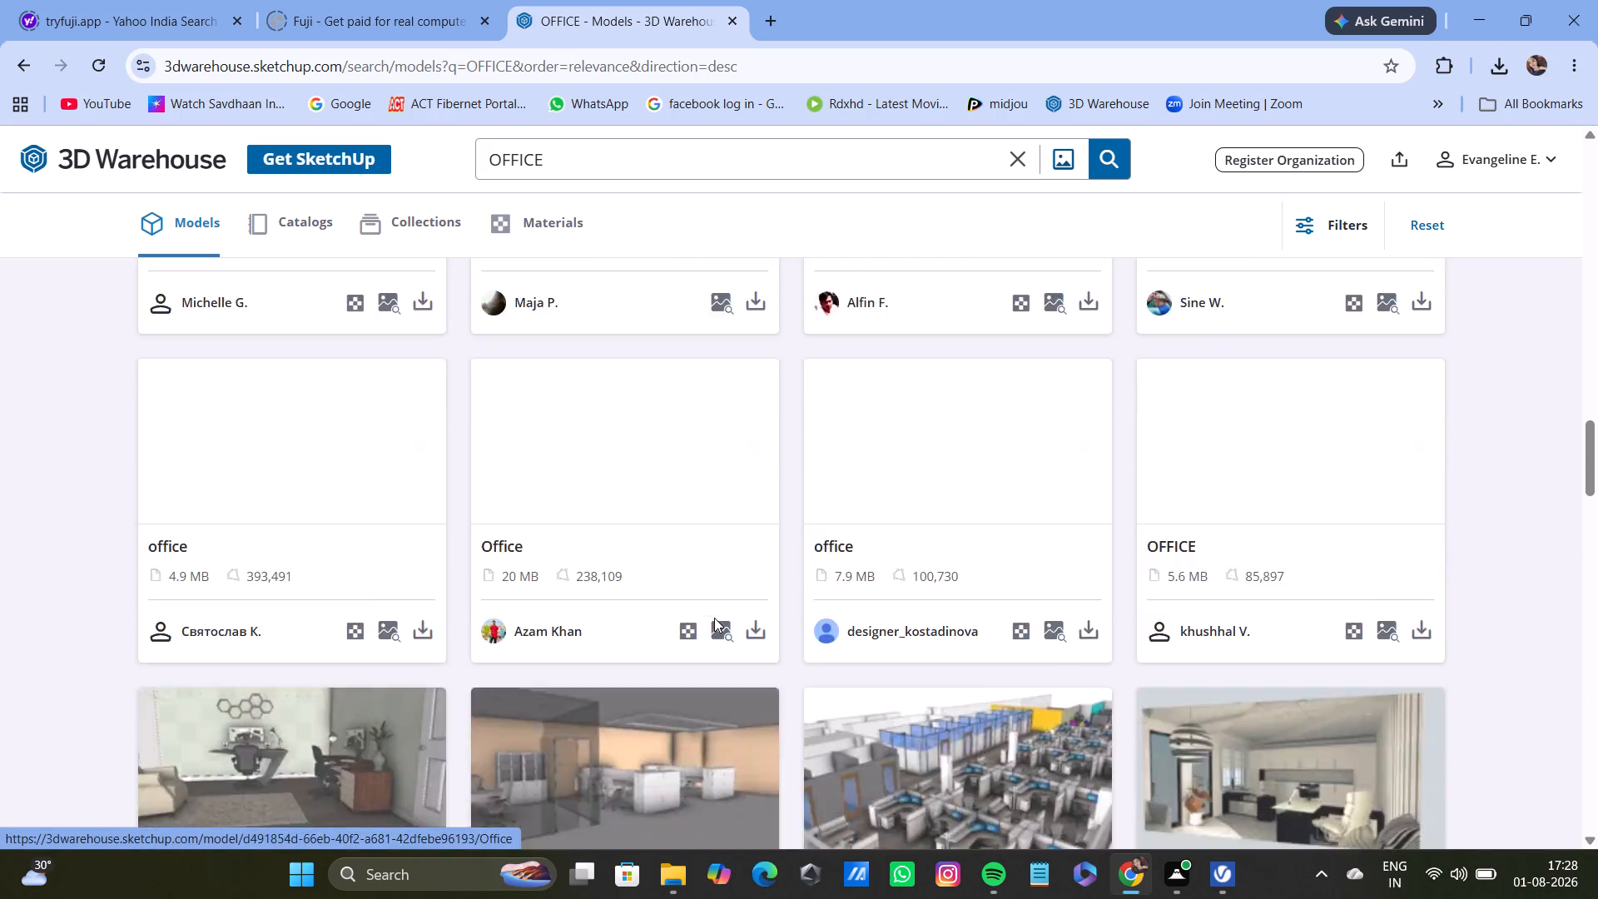
scroll(714, 618, "up", 20)
scroll(714, 618, "up", 9)
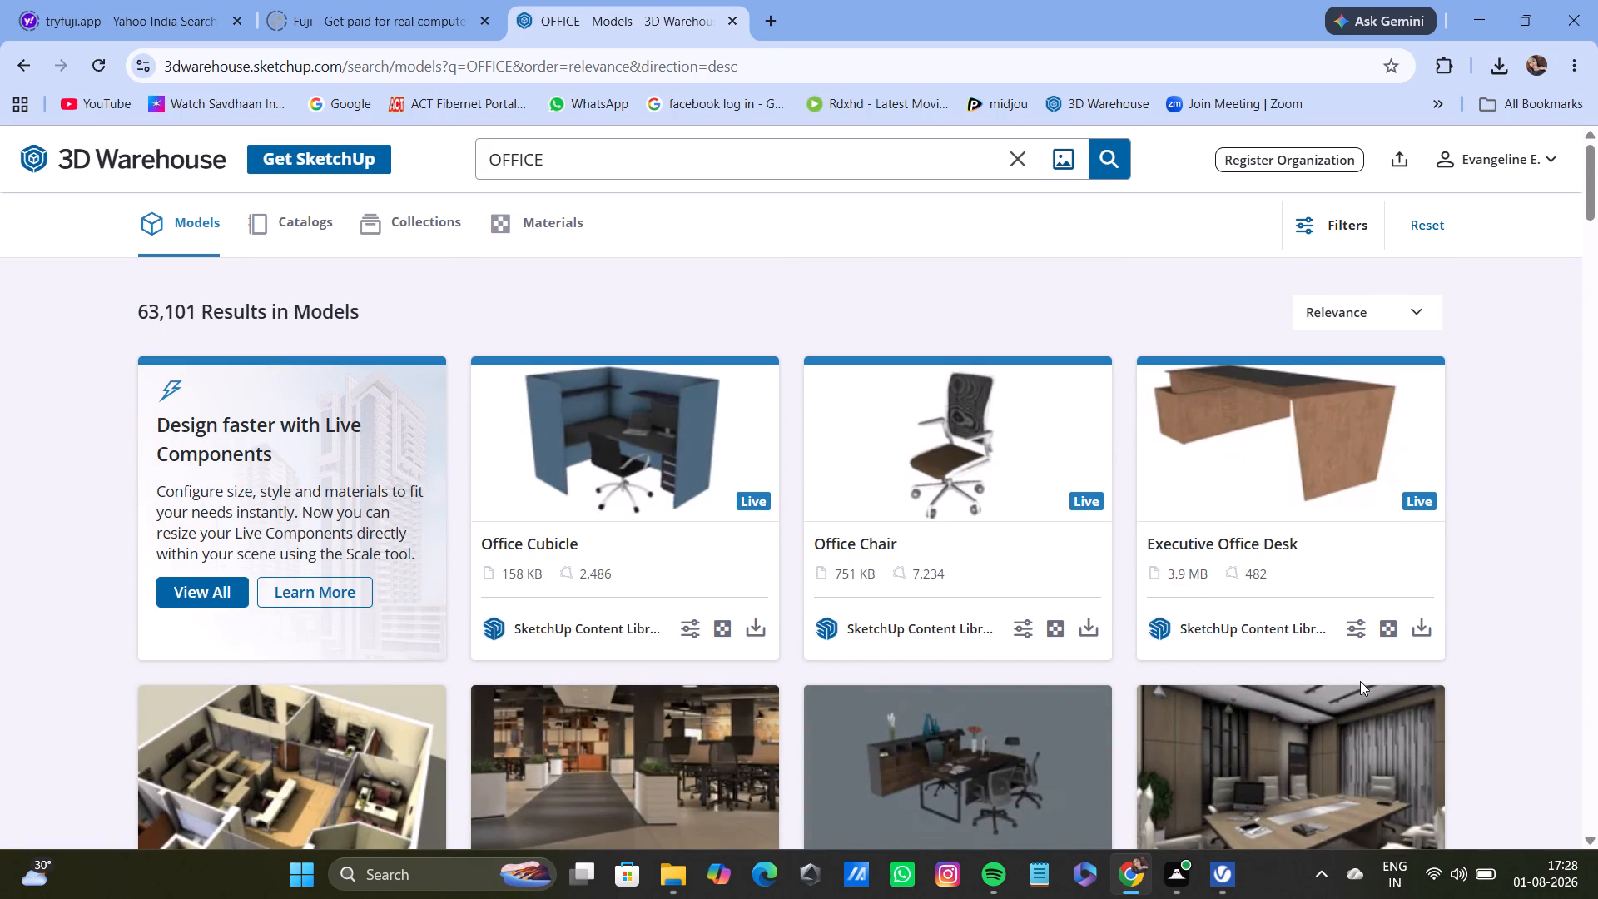
scroll(929, 679, "down", 2)
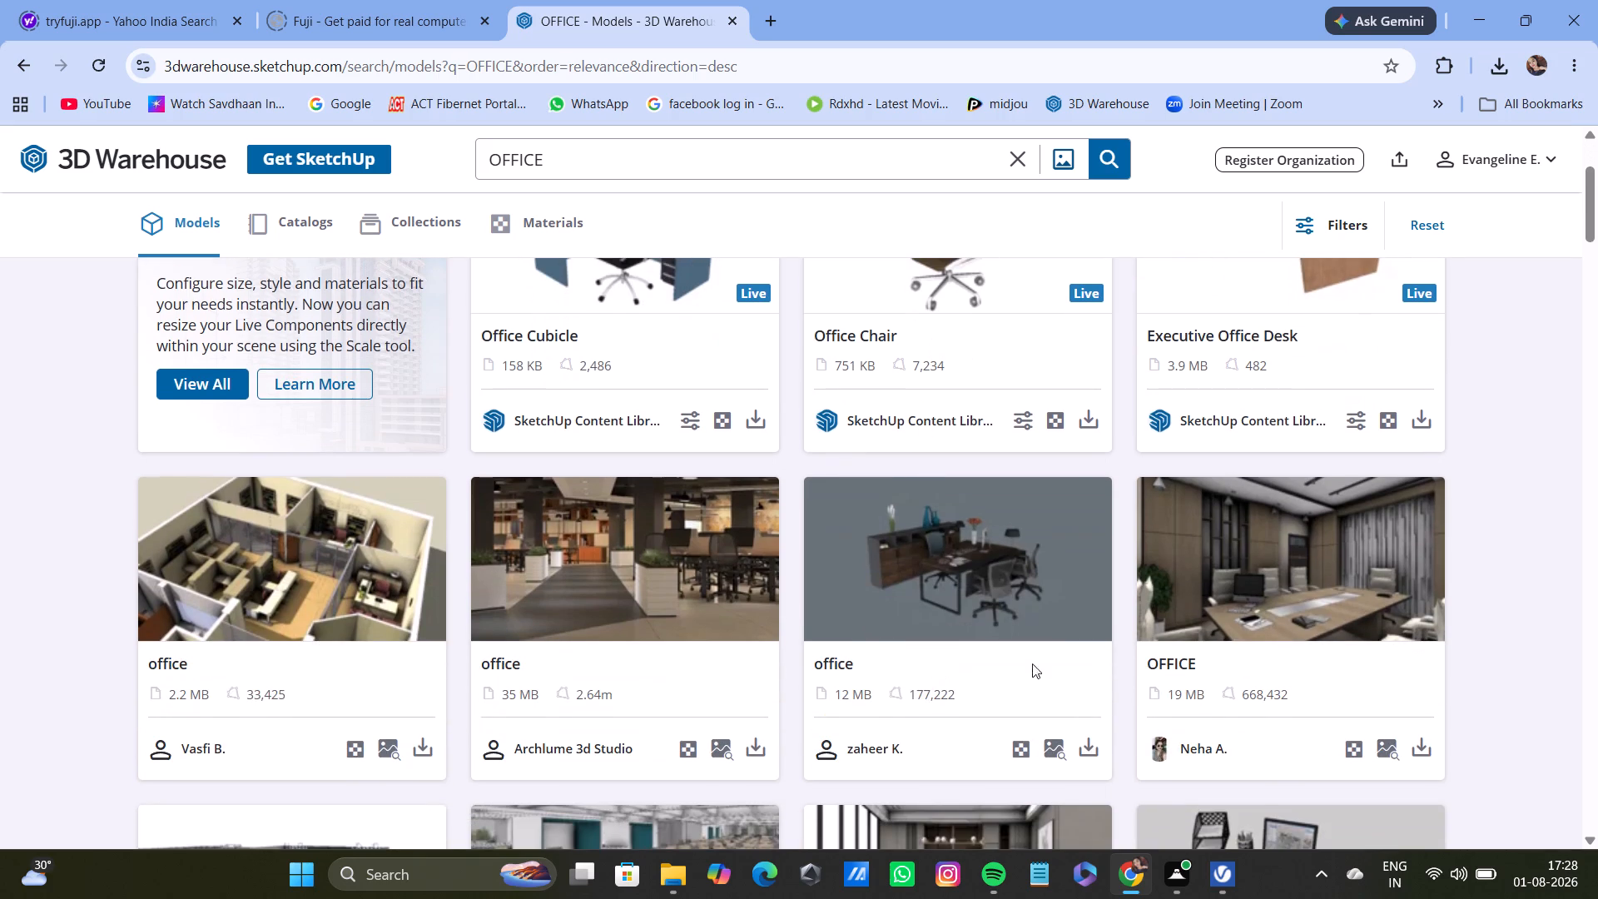
scroll(1028, 663, "down", 8)
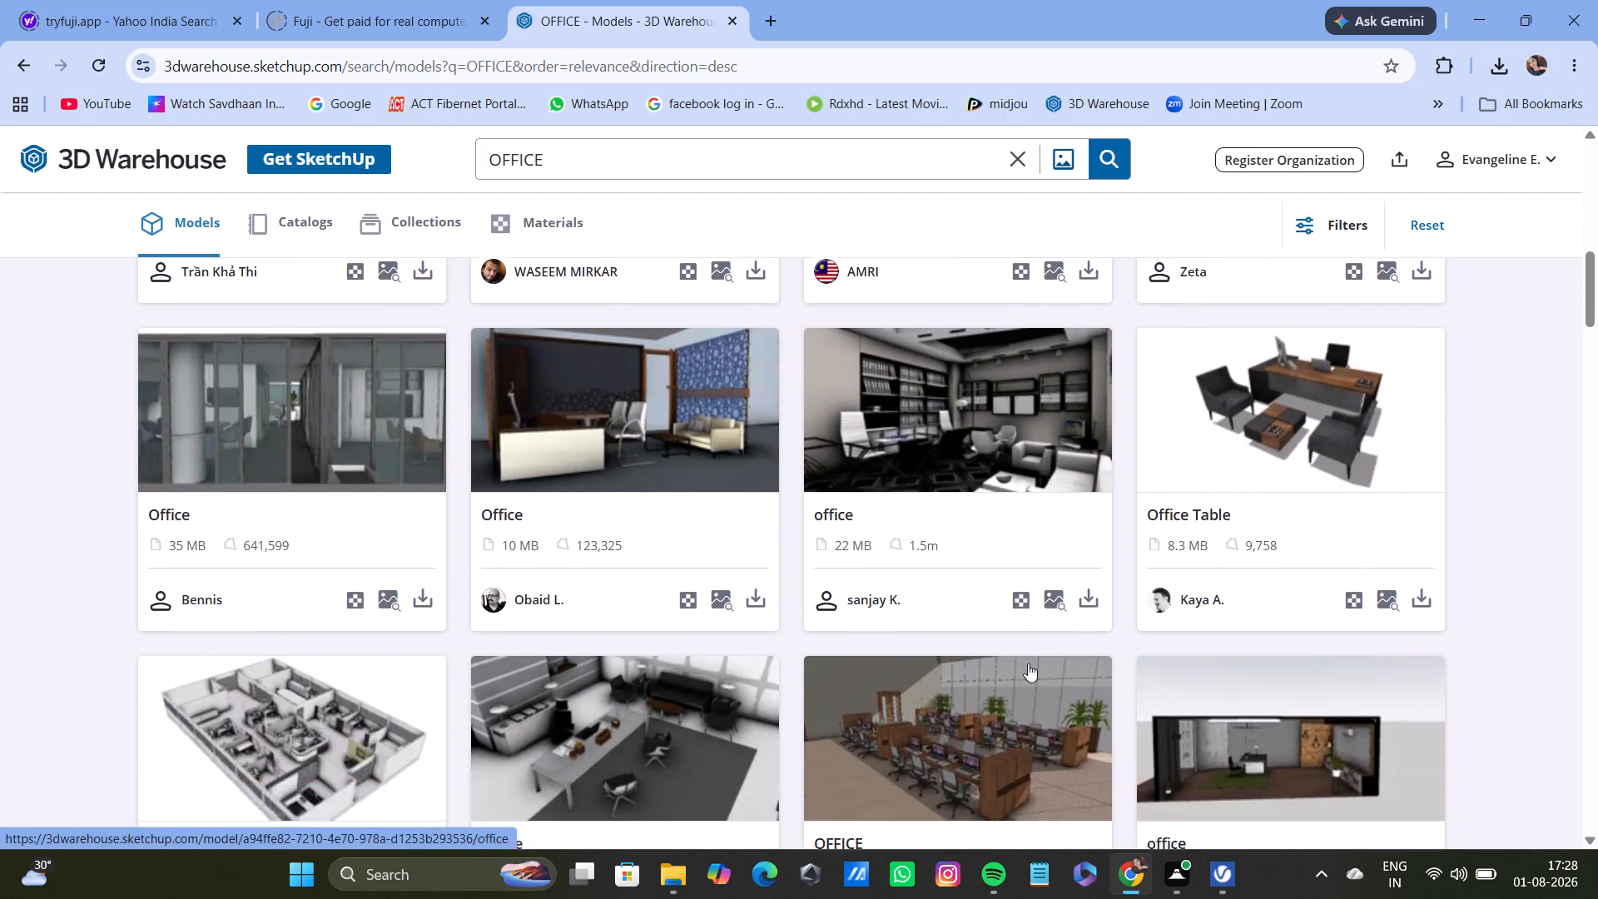
scroll(1028, 663, "down", 2)
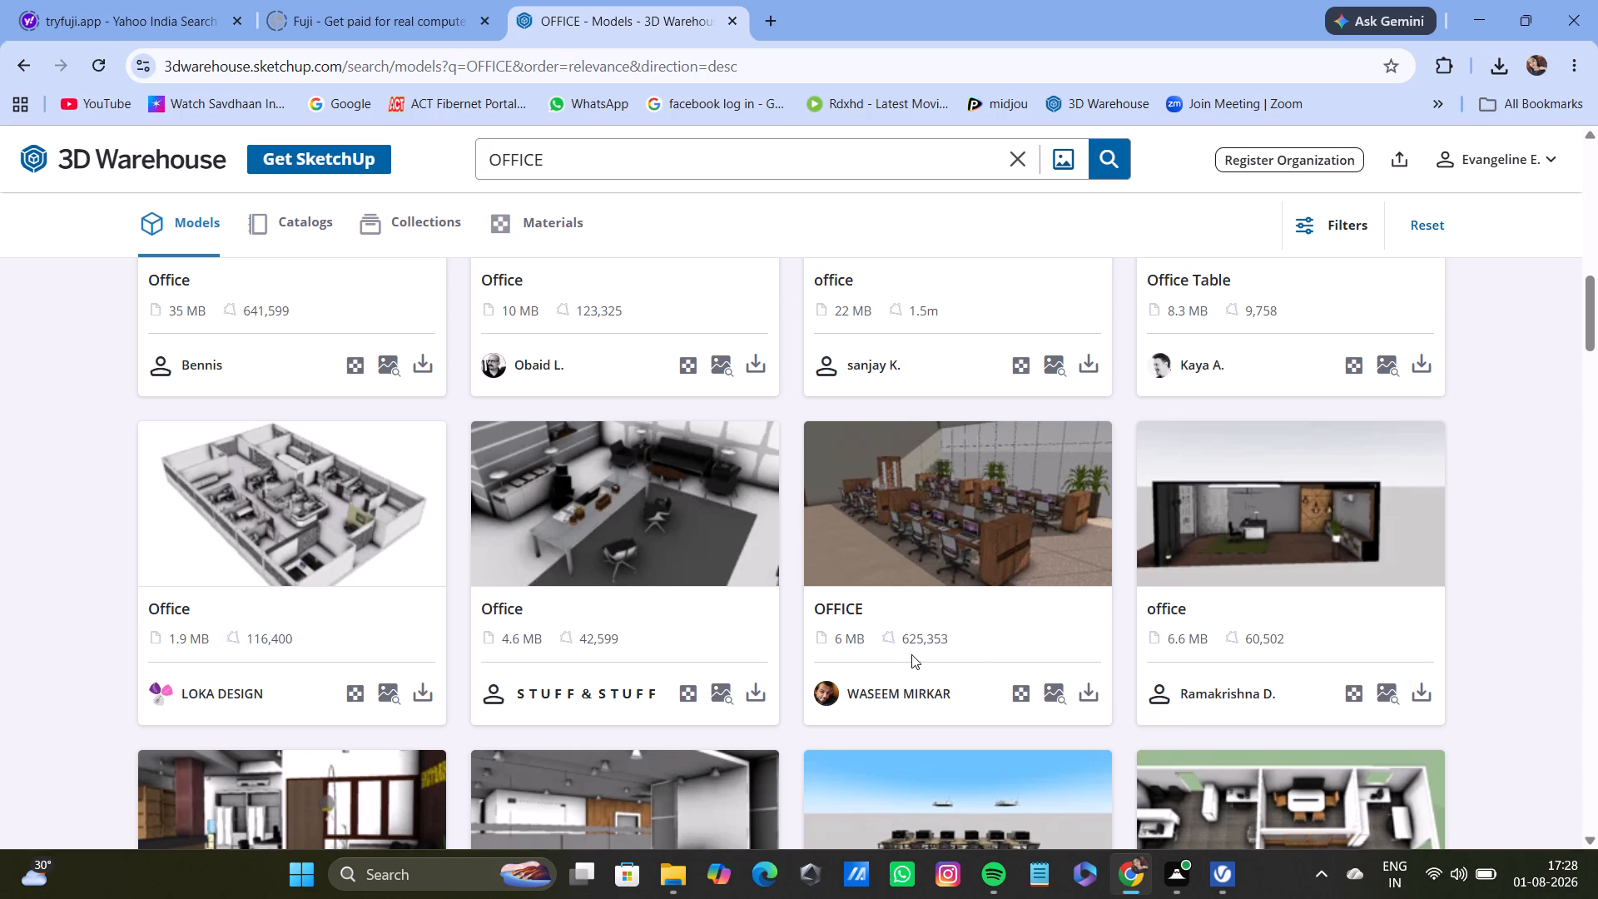
scroll(1012, 639, "down", 3)
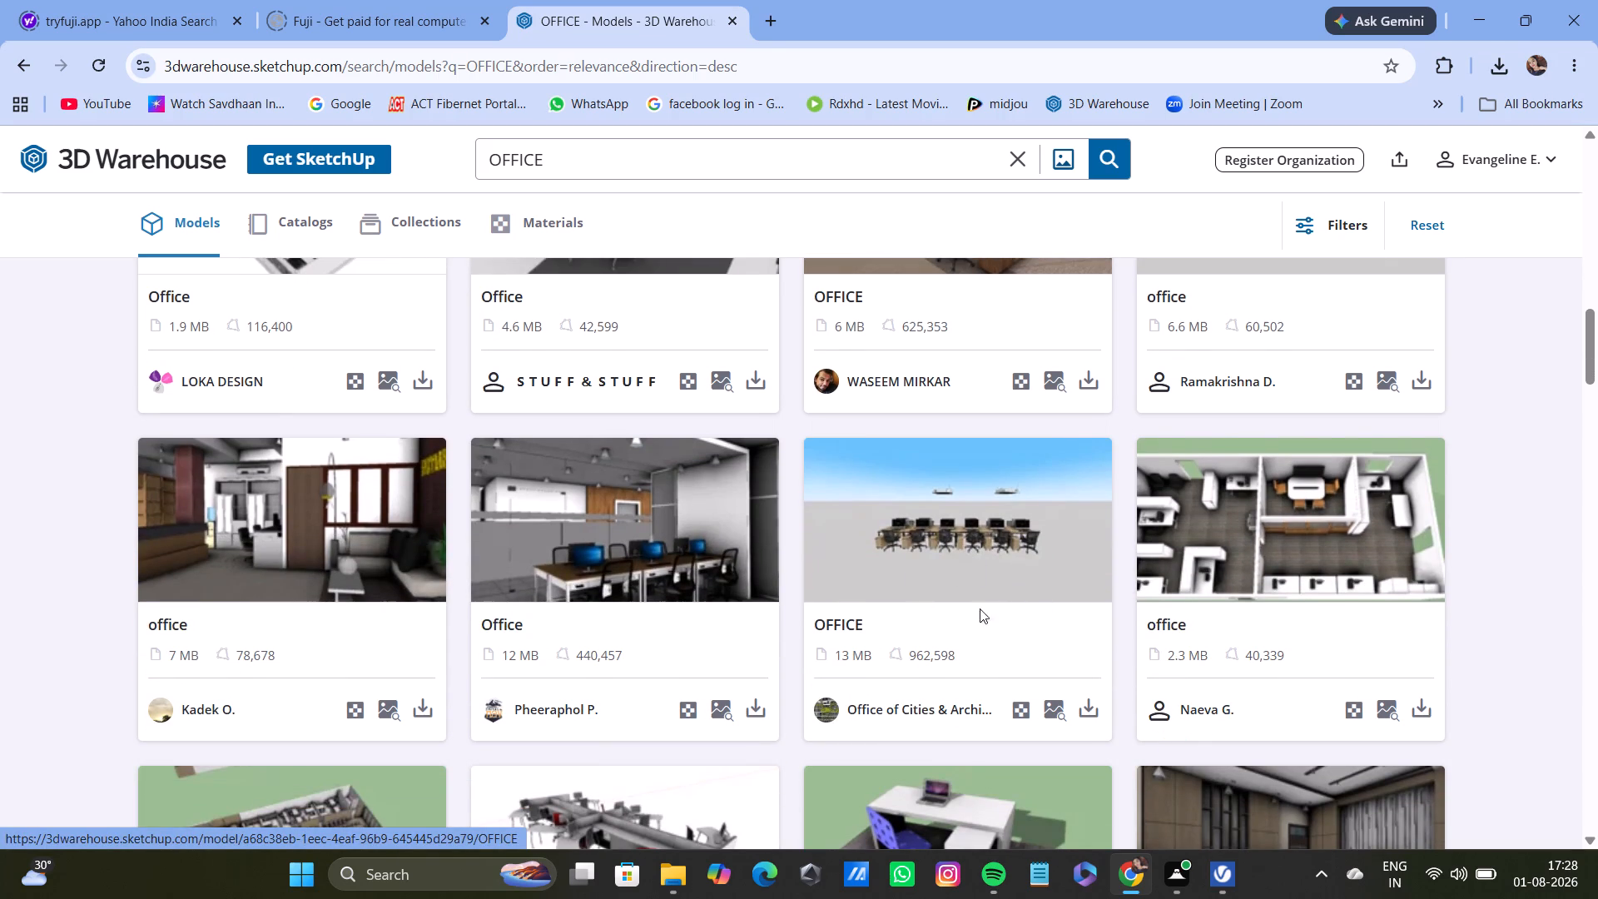
left_click(1087, 715)
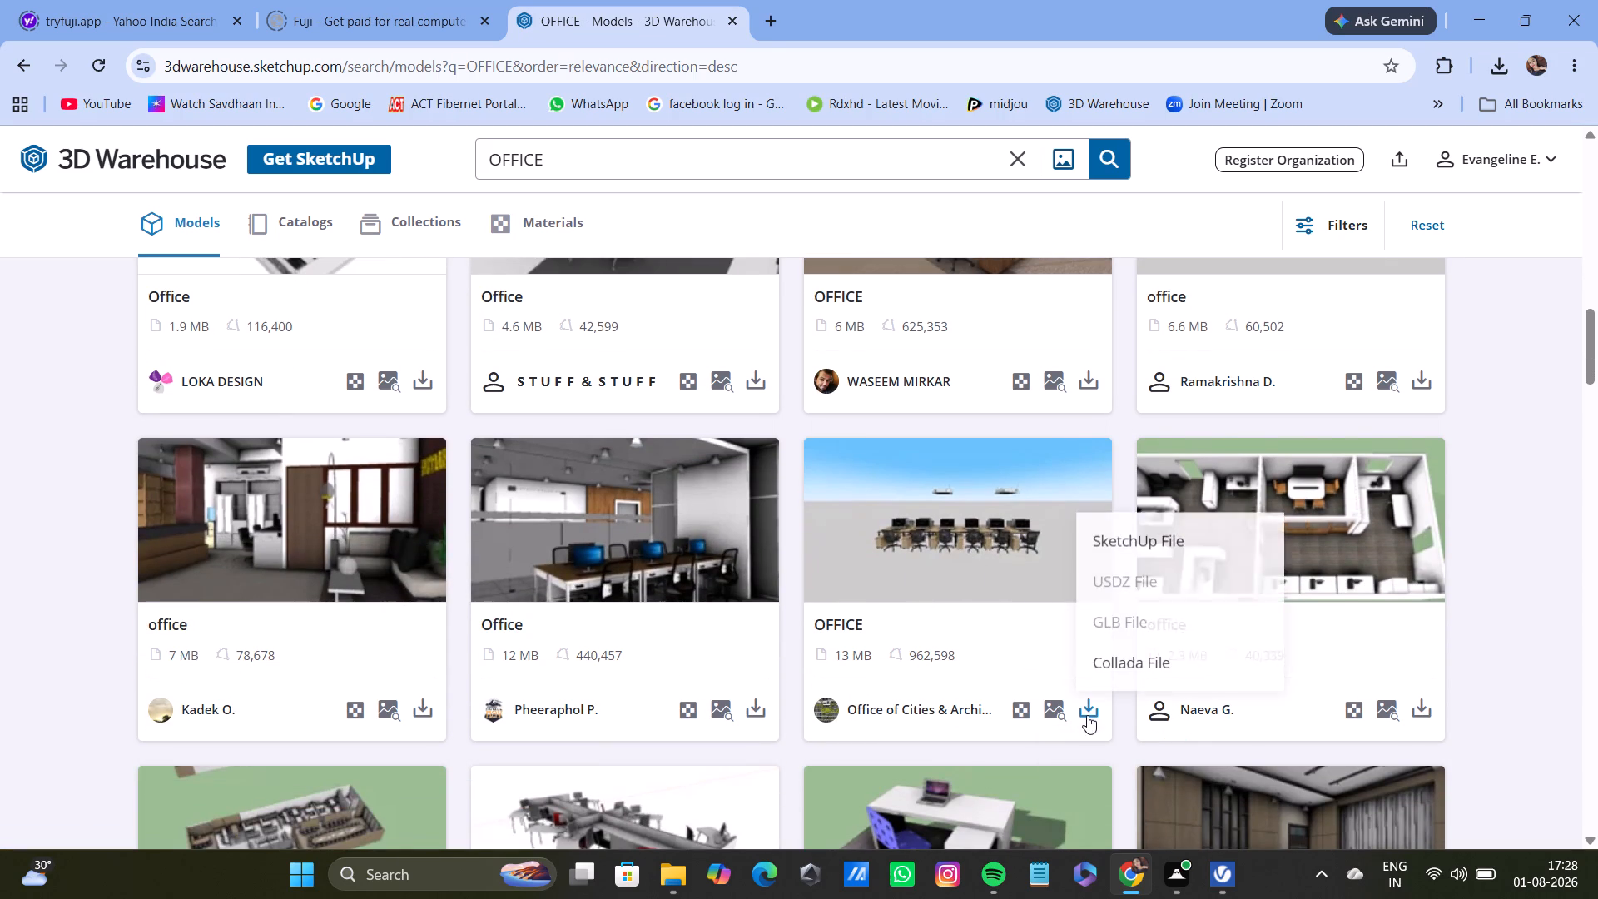
left_click(1113, 547)
Download the 2.2 MB Office model with a white desk, laptop and blue chair as a SketchUp file.
scroll(982, 693, "down", 2)
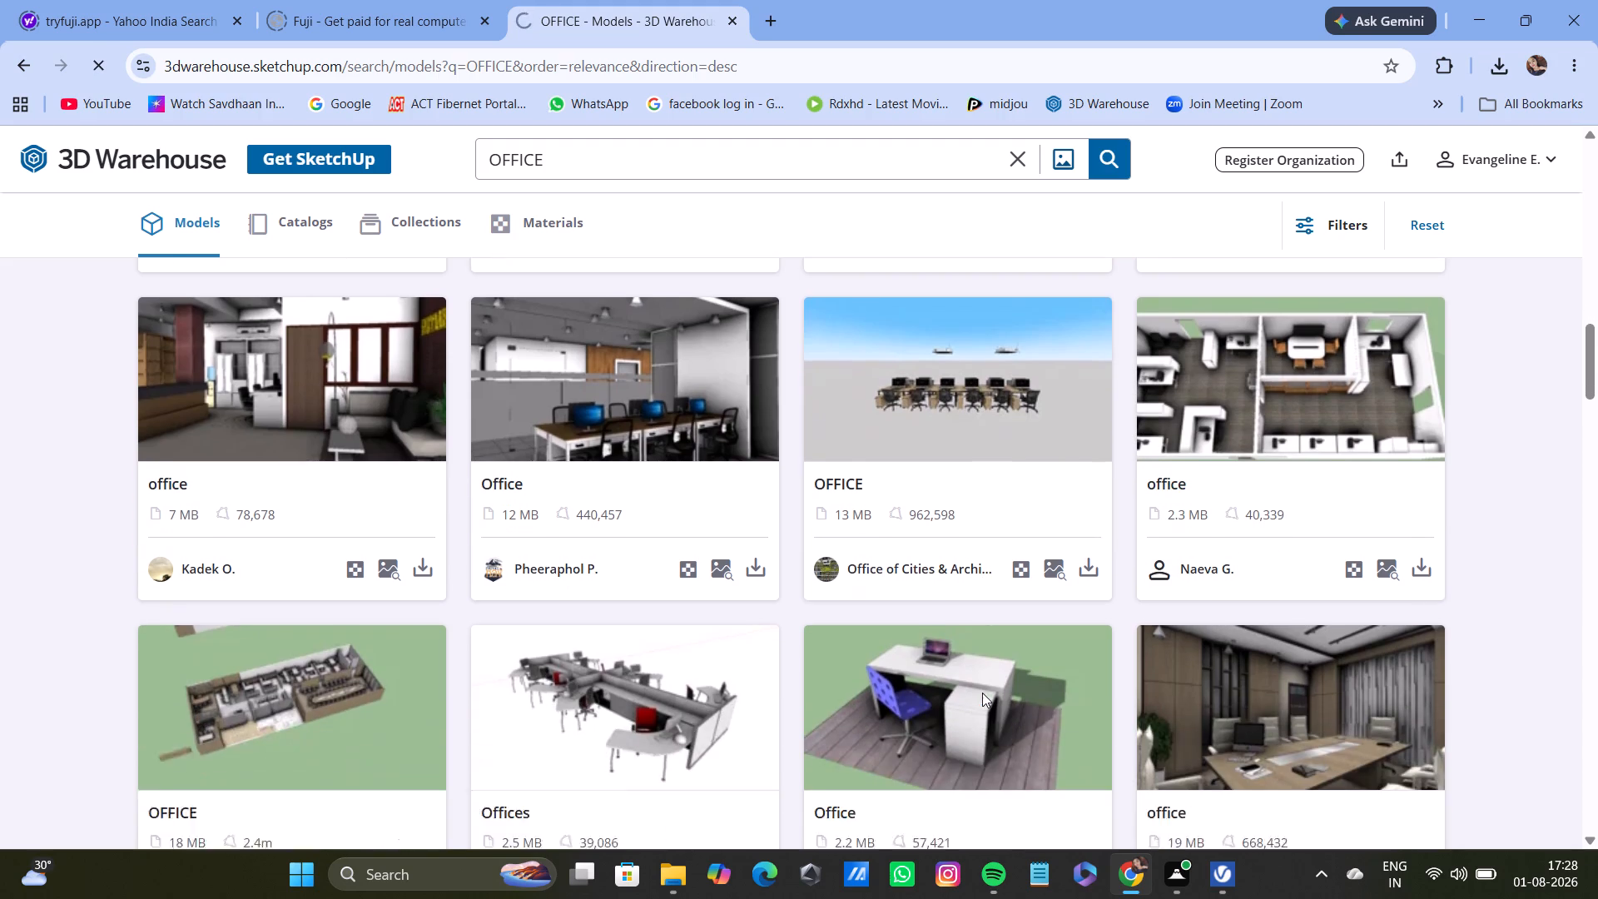
scroll(982, 693, "down", 2)
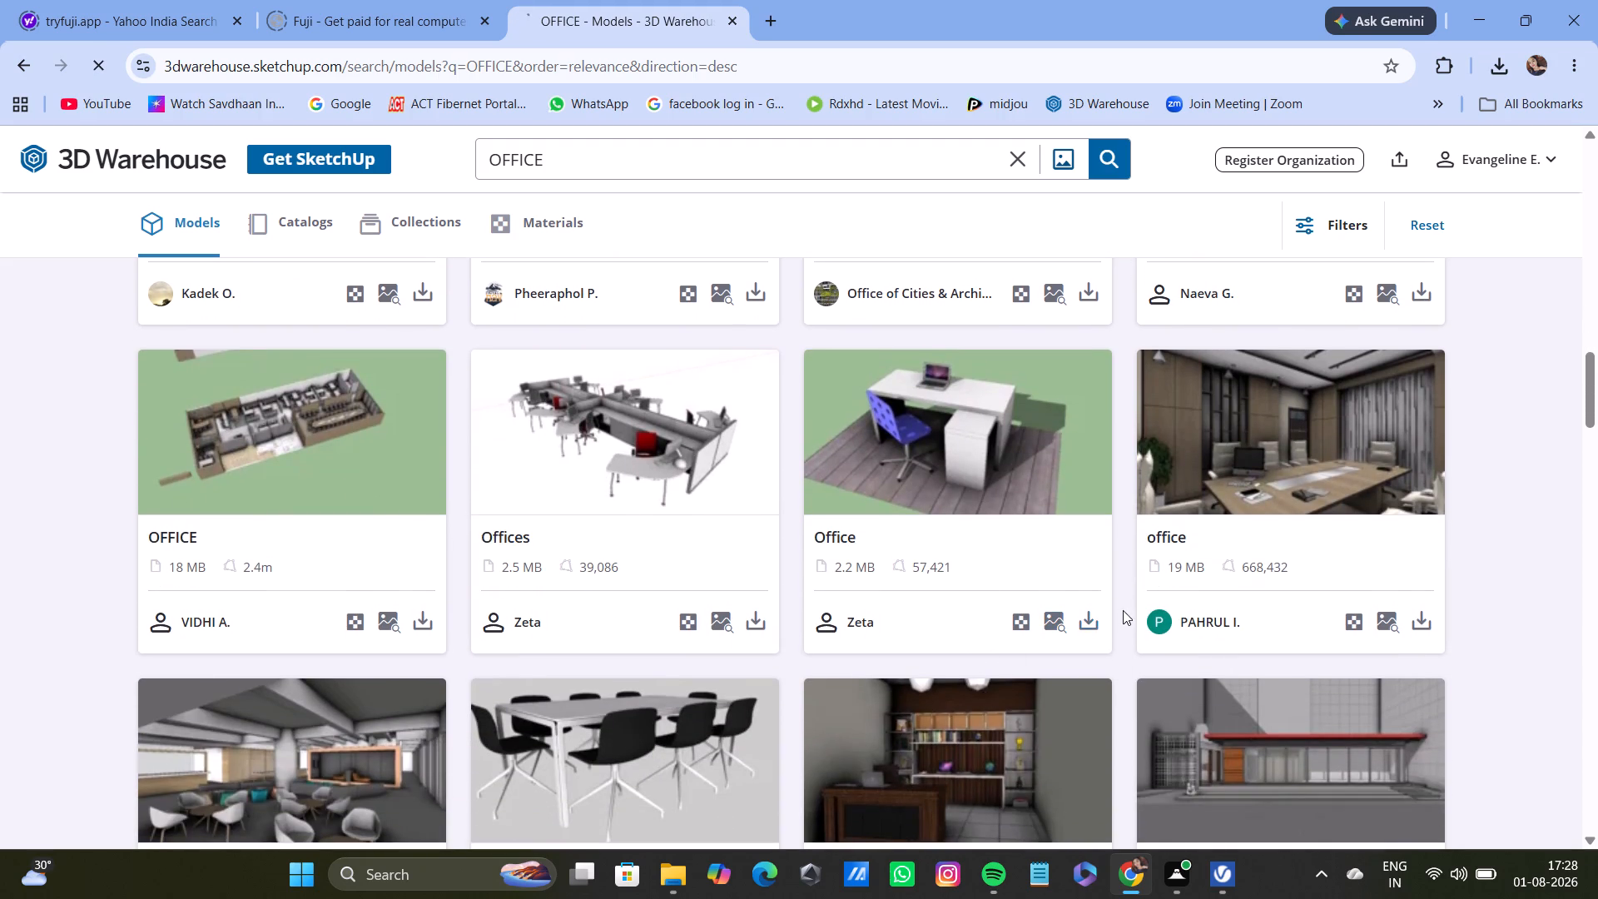
left_click(1086, 623)
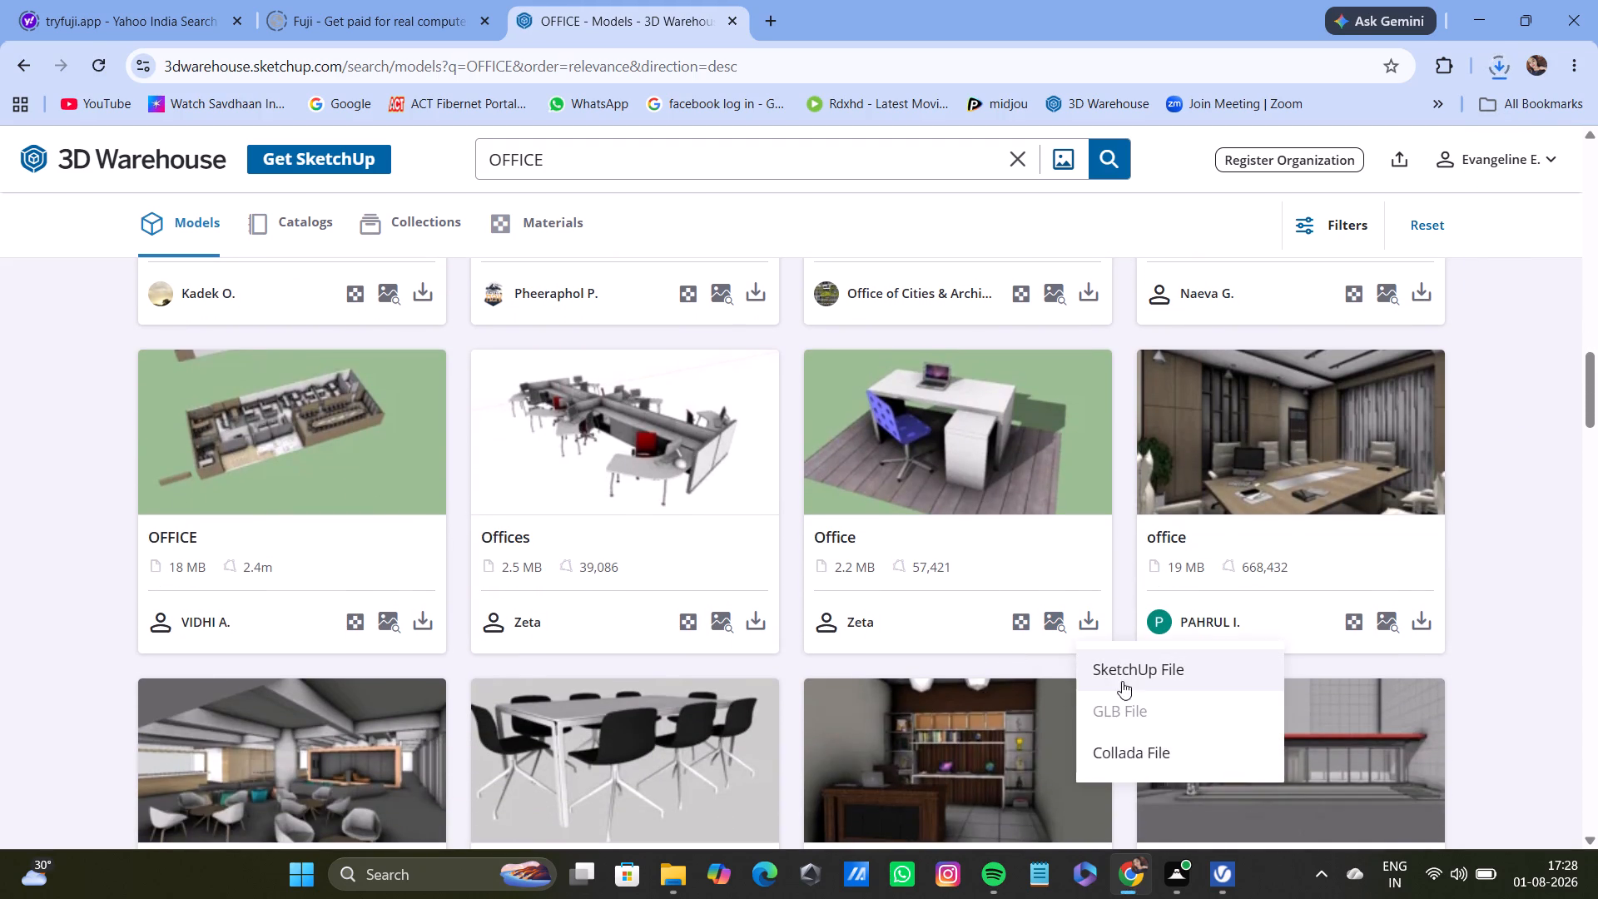
left_click(1129, 677)
Look through the OFFICE search results on 3D Warehouse for more suitable furniture models, loading a further batch of results.
scroll(1016, 688, "down", 3)
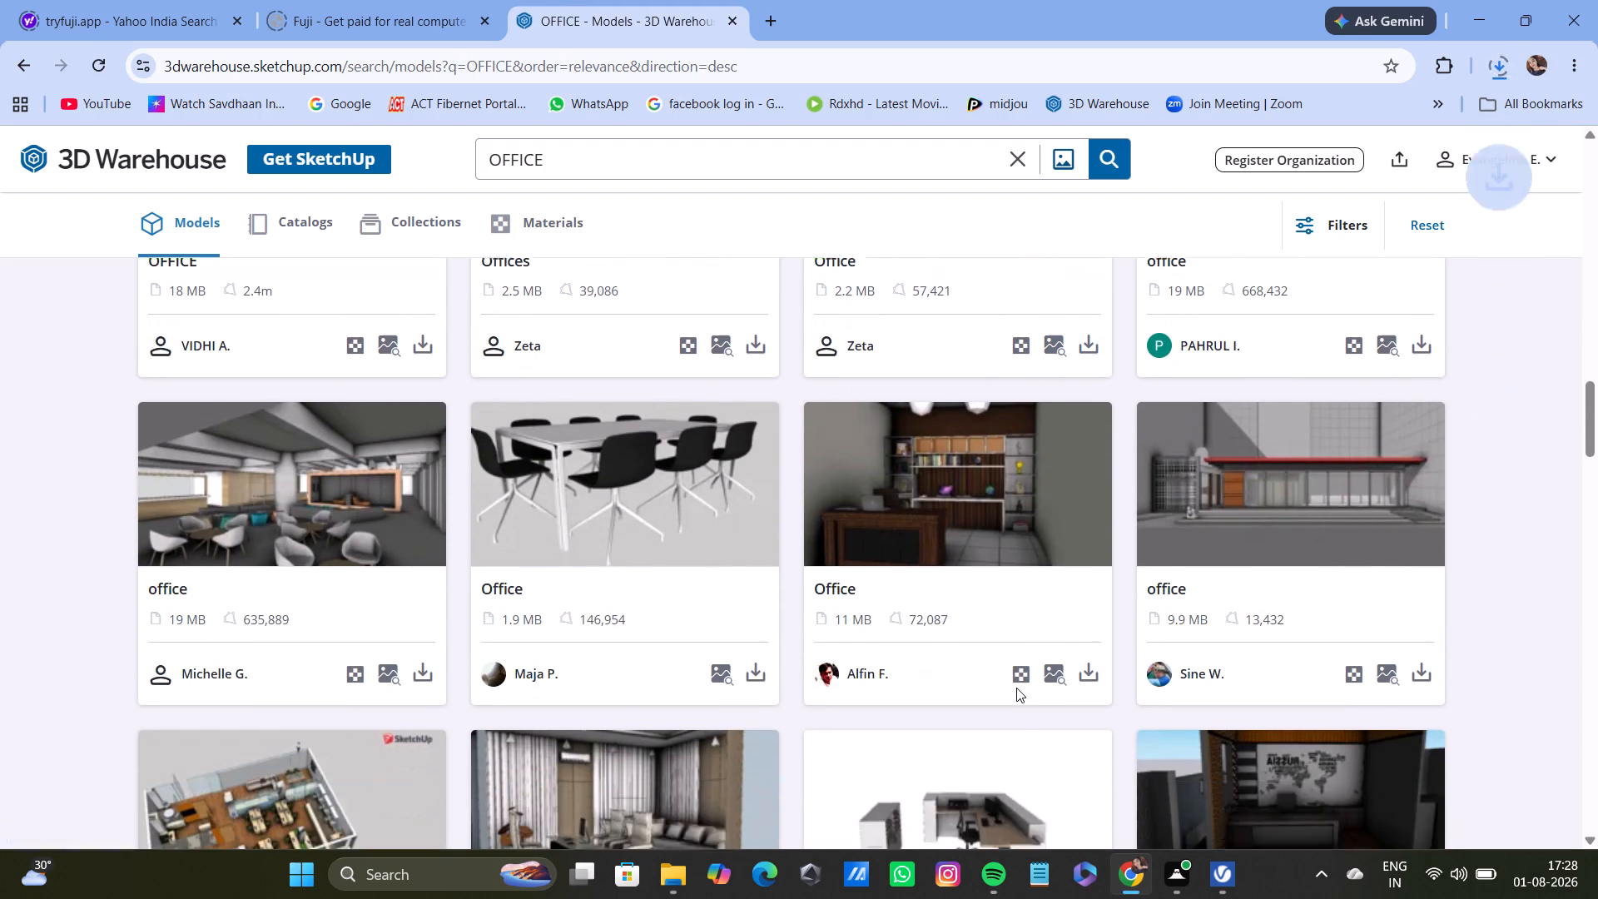
scroll(1016, 688, "down", 5)
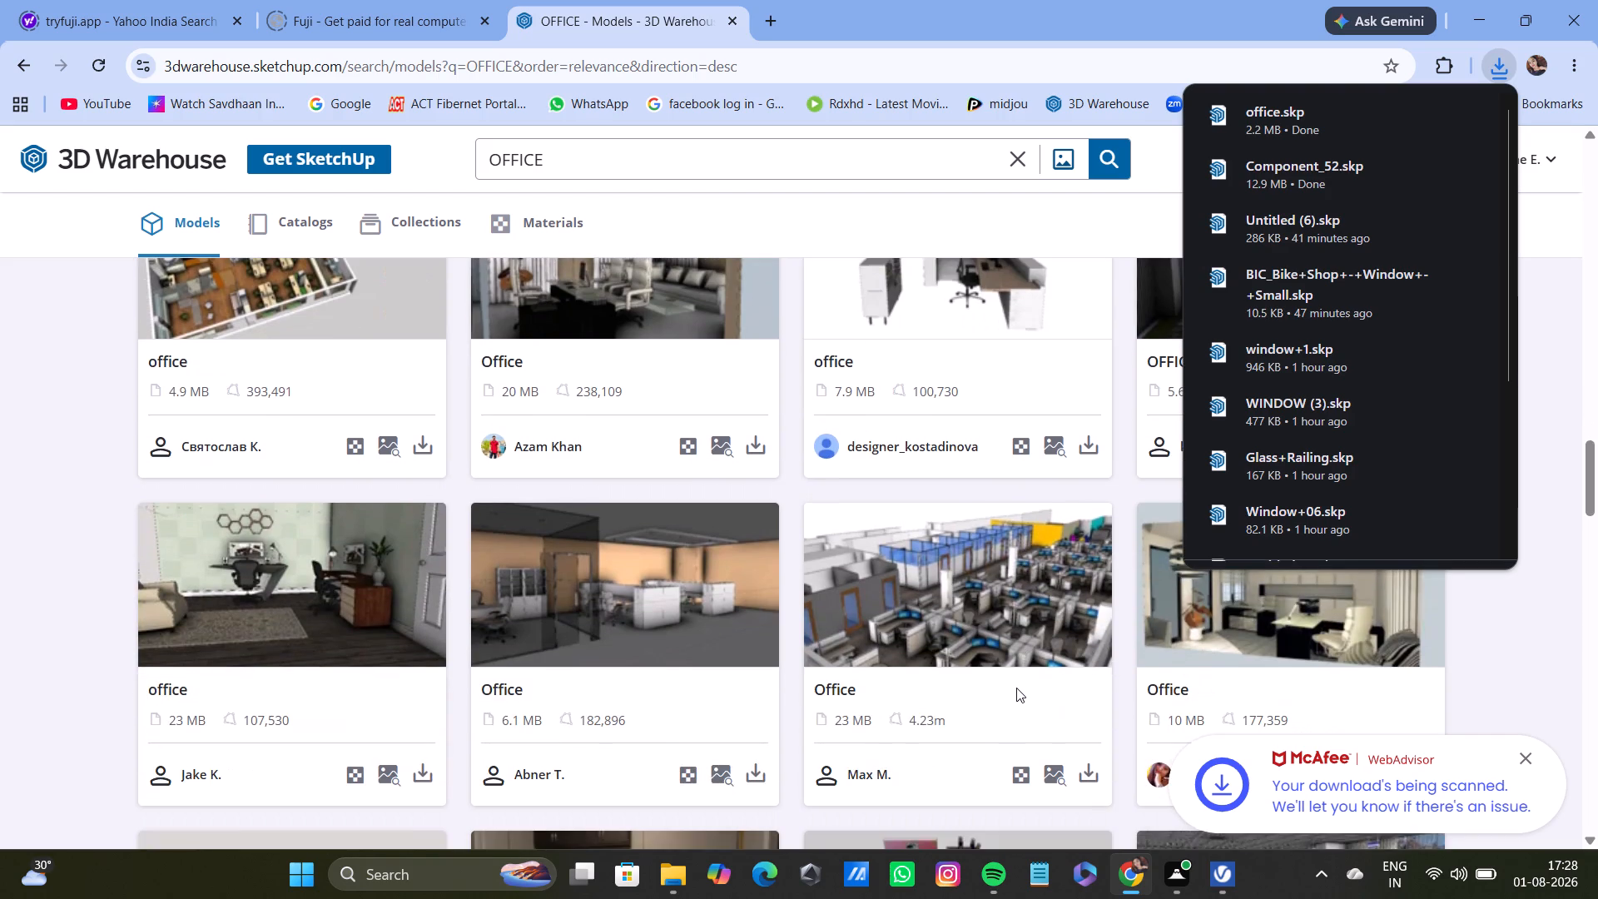
scroll(1016, 688, "down", 6)
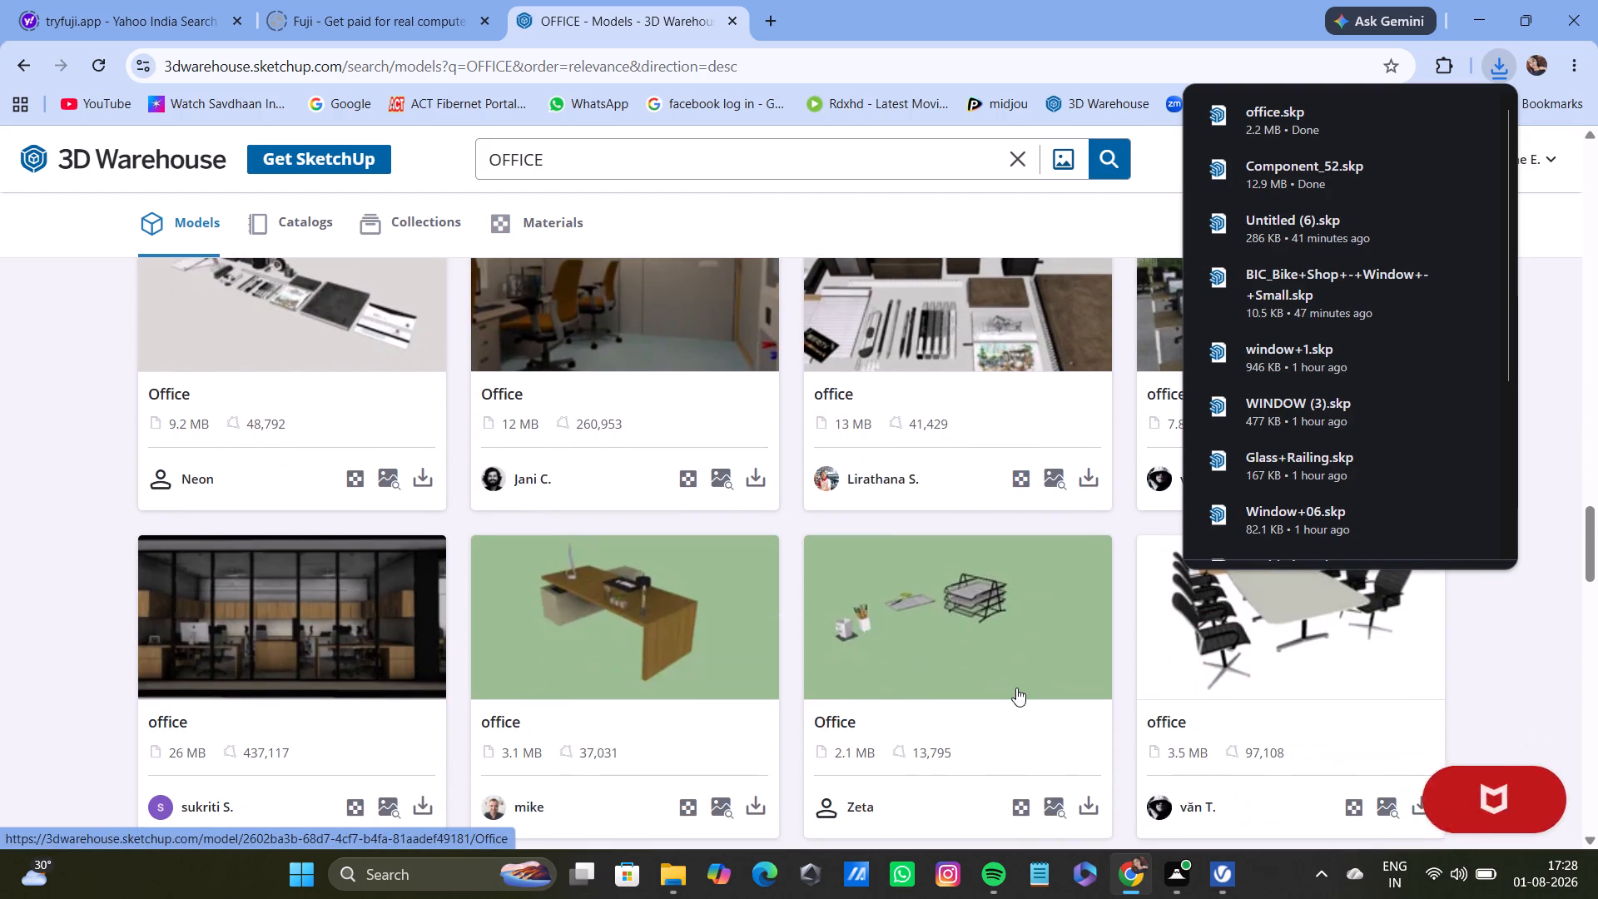
scroll(1016, 688, "down", 6)
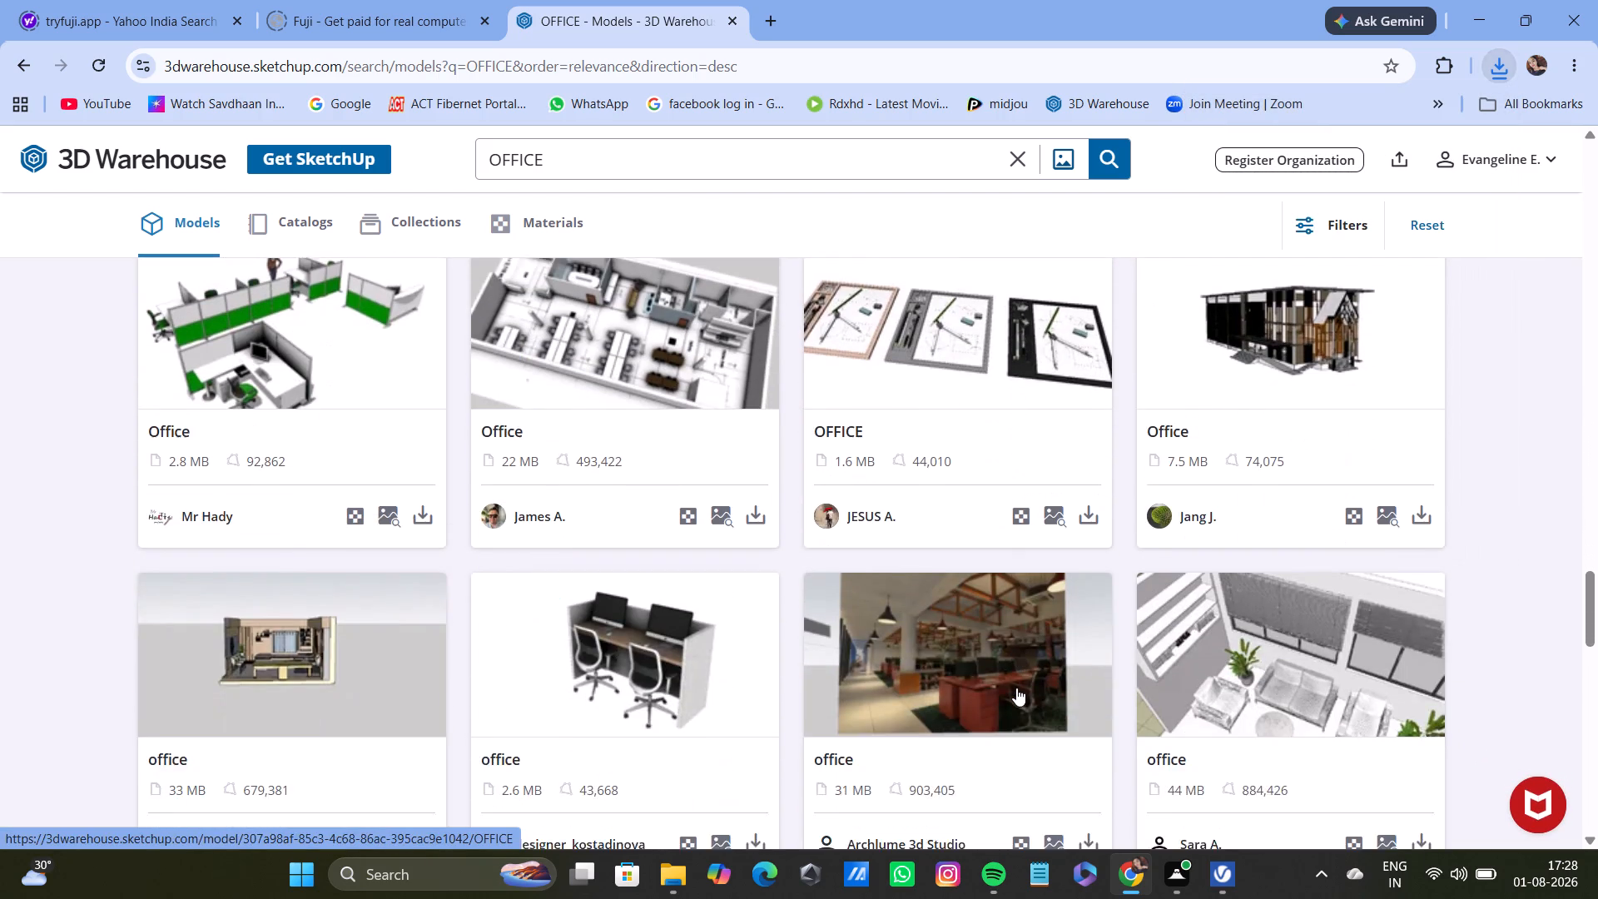
scroll(1016, 688, "down", 5)
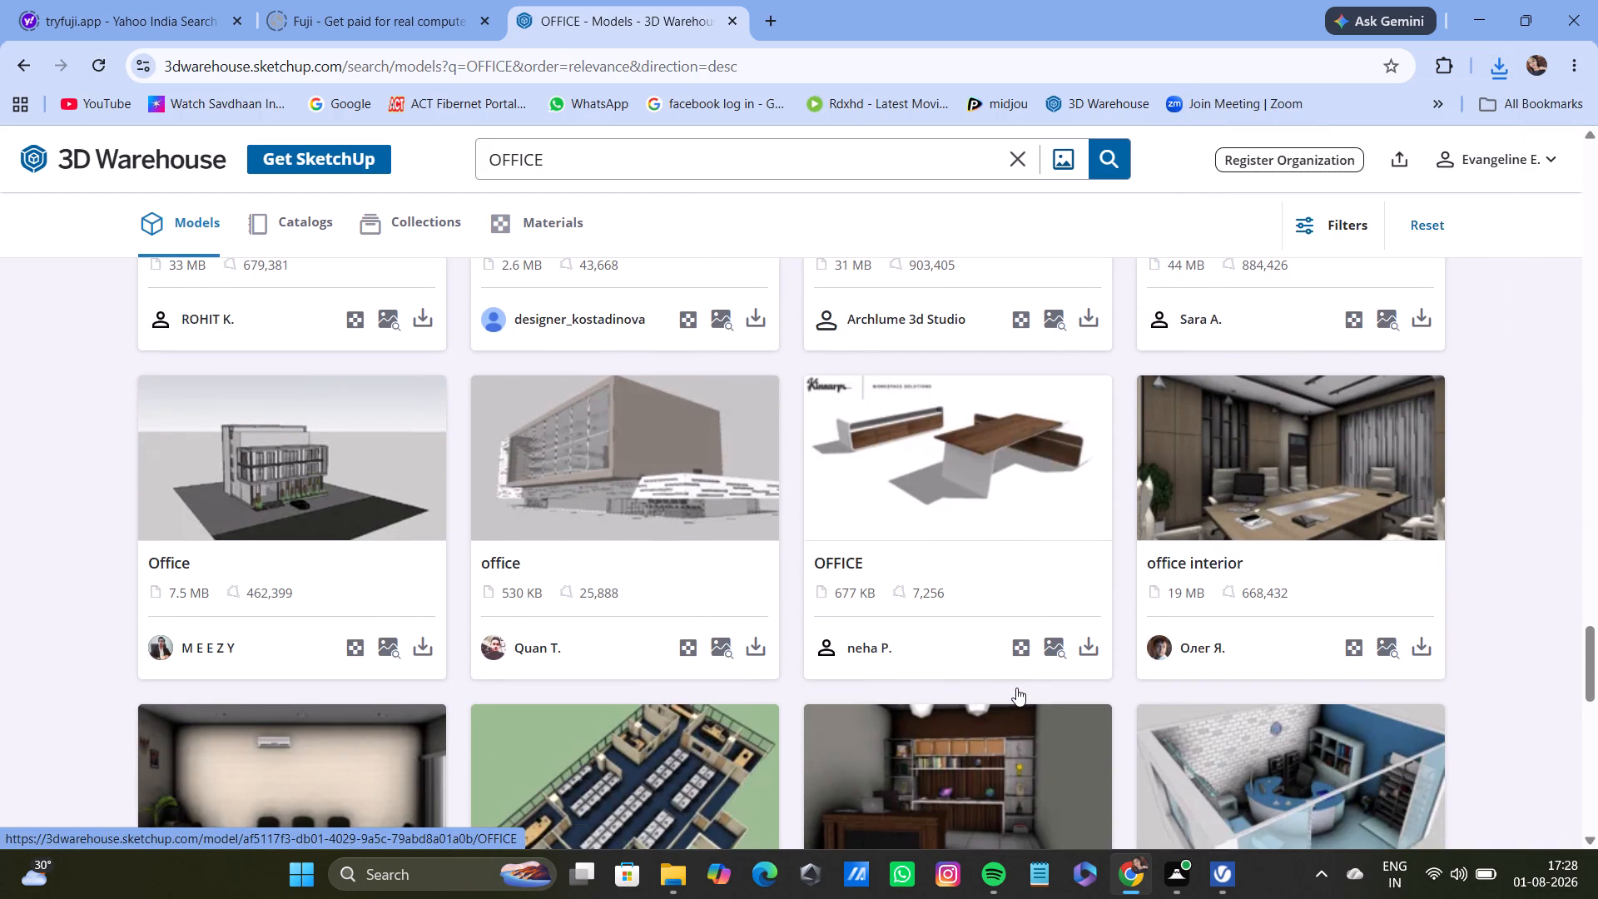
scroll(1016, 688, "down", 9)
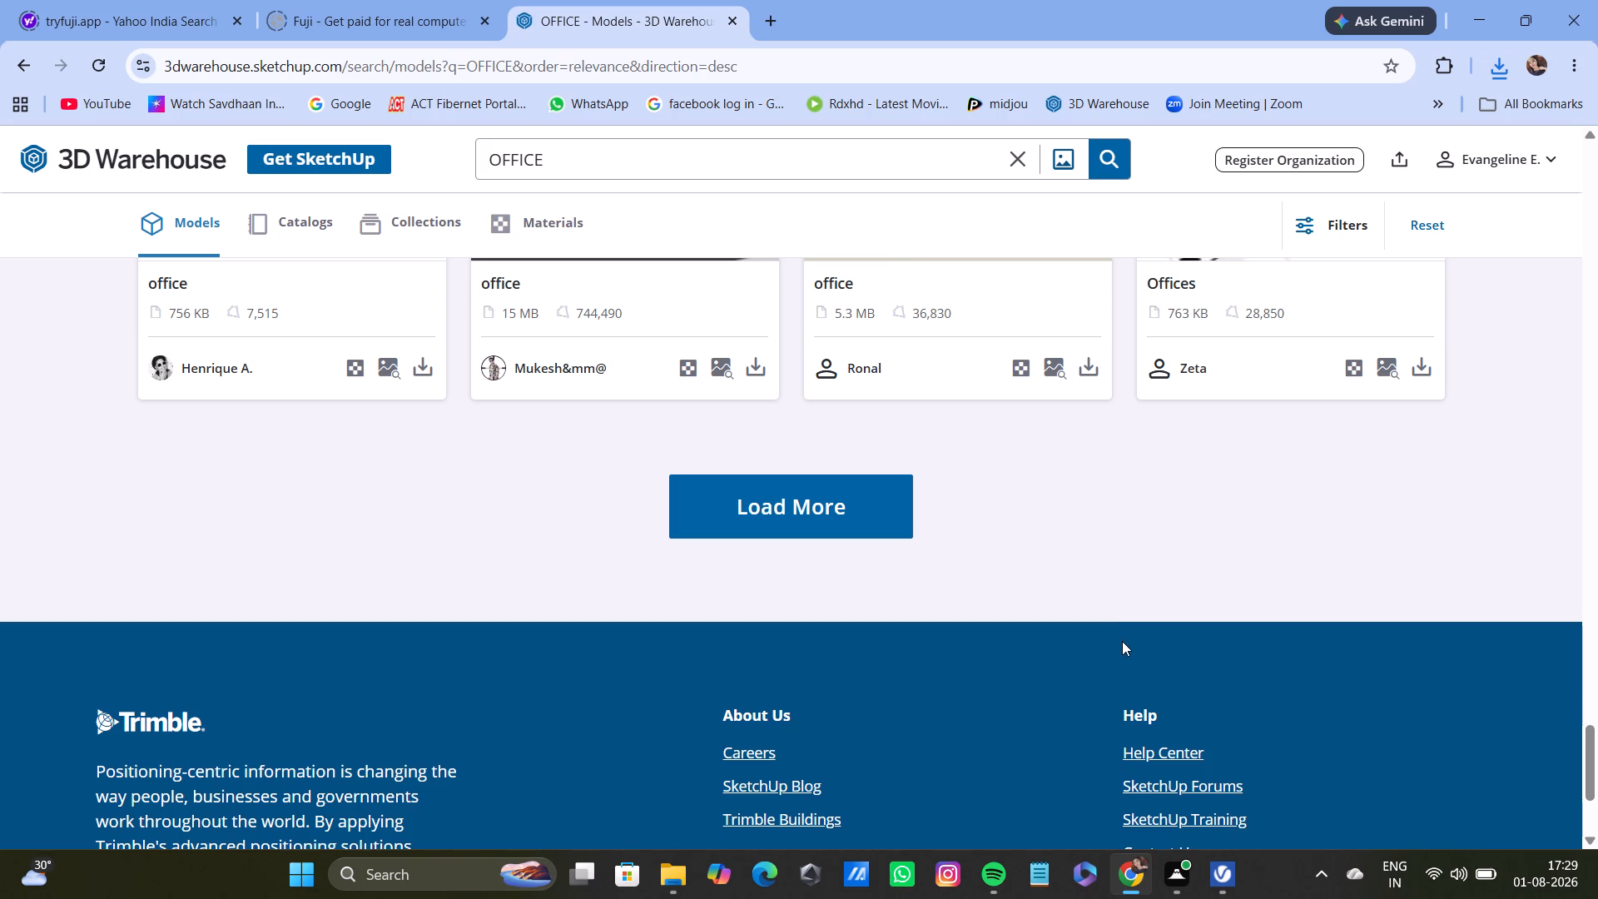
left_click(743, 502)
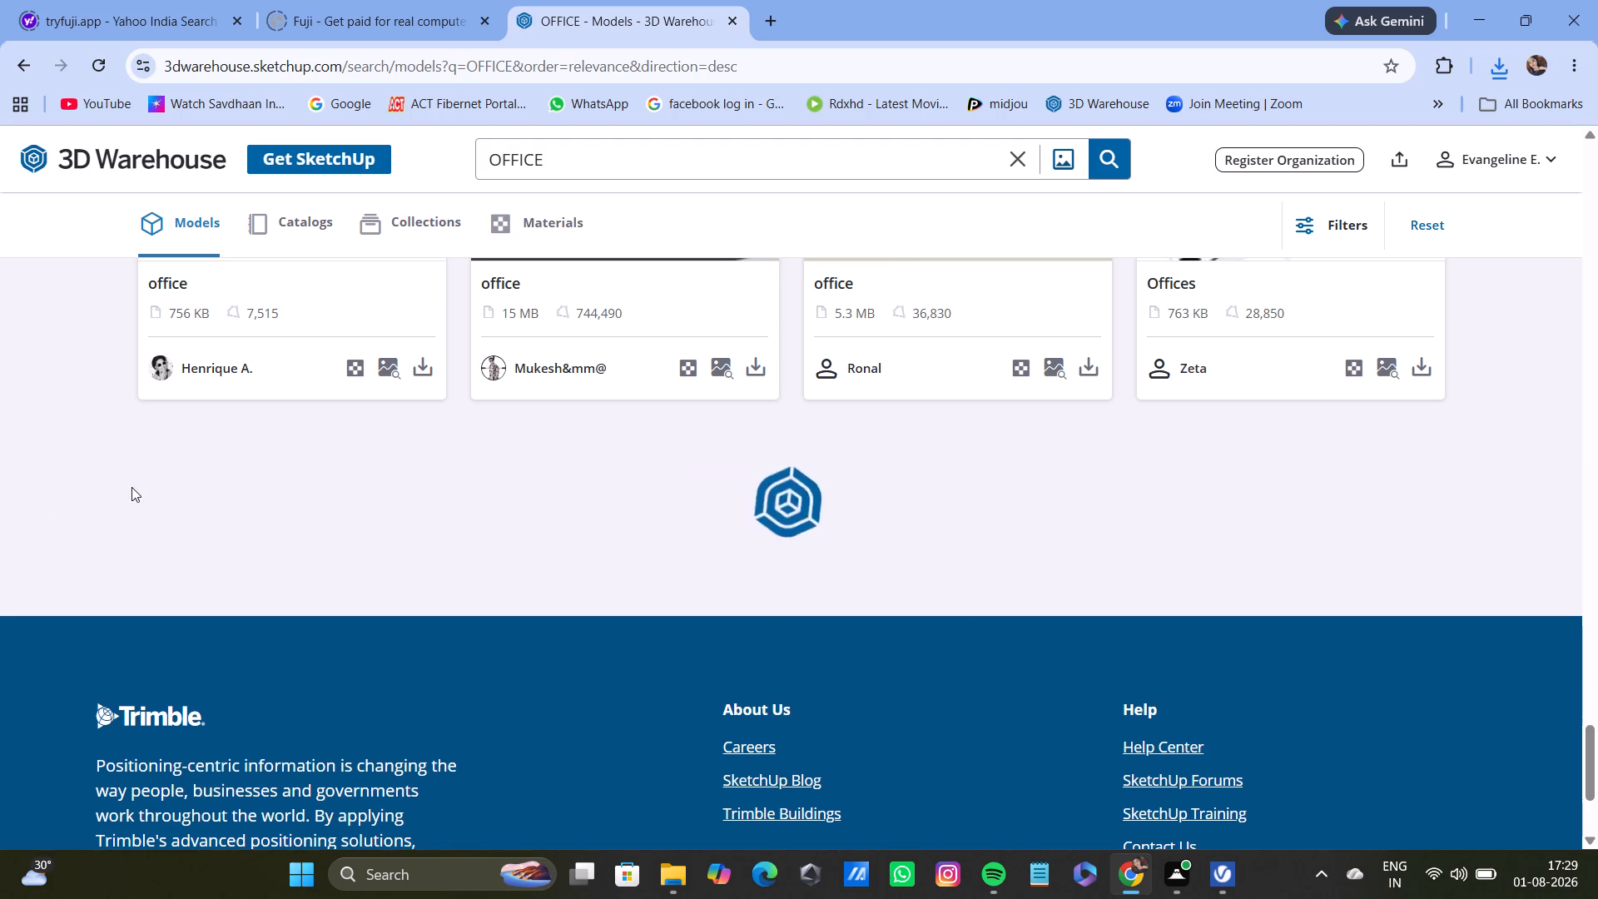
scroll(842, 611, "down", 1)
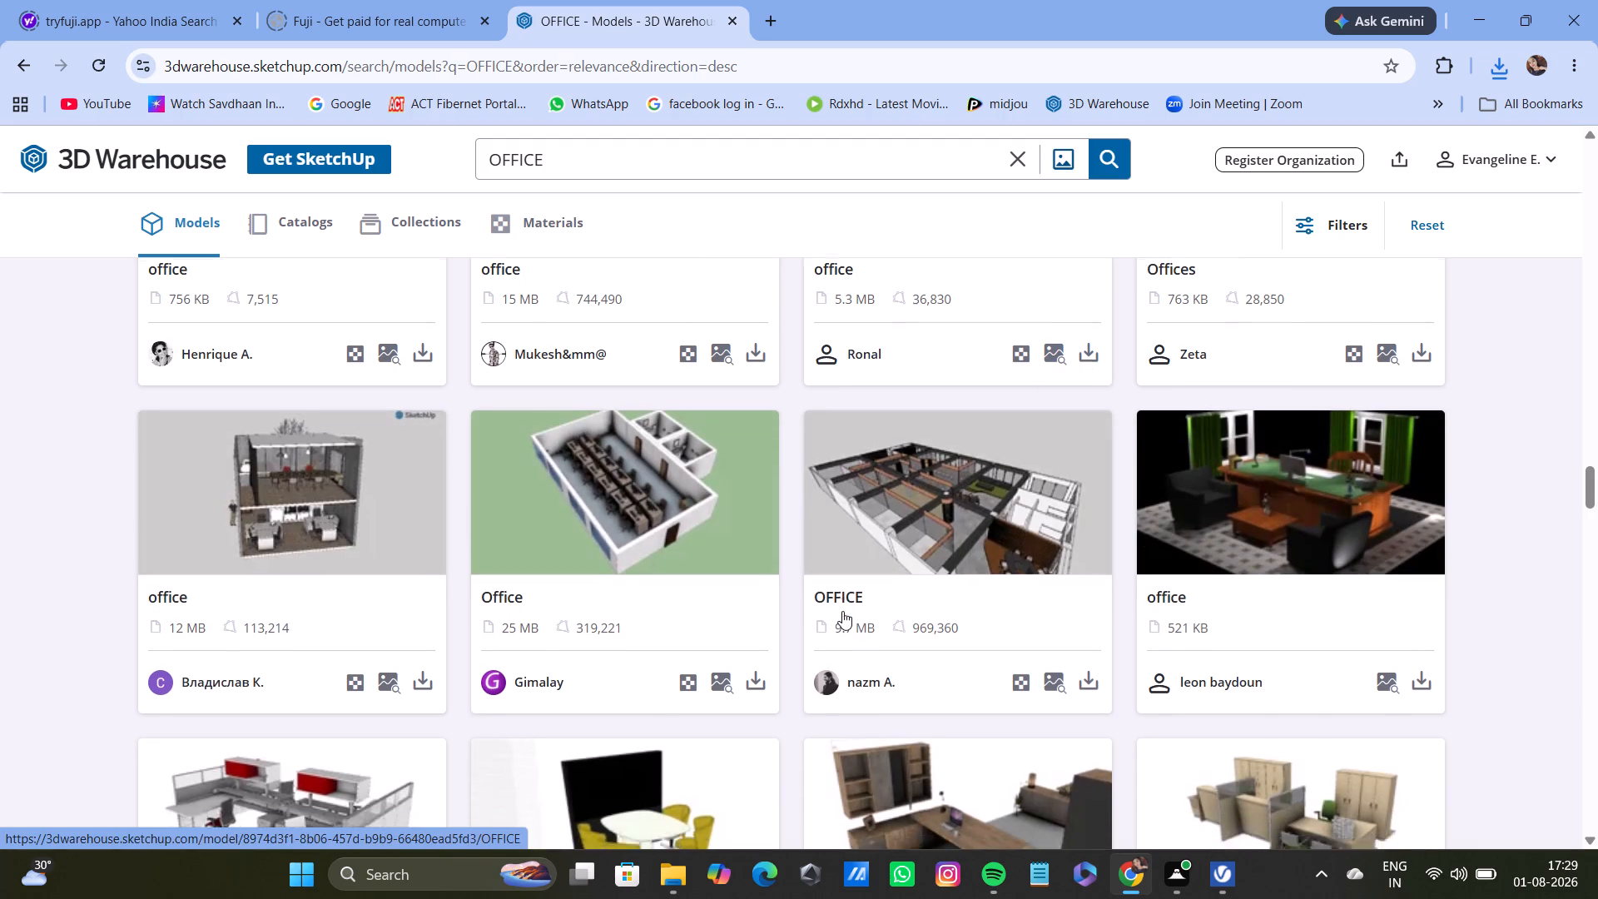
scroll(842, 611, "down", 4)
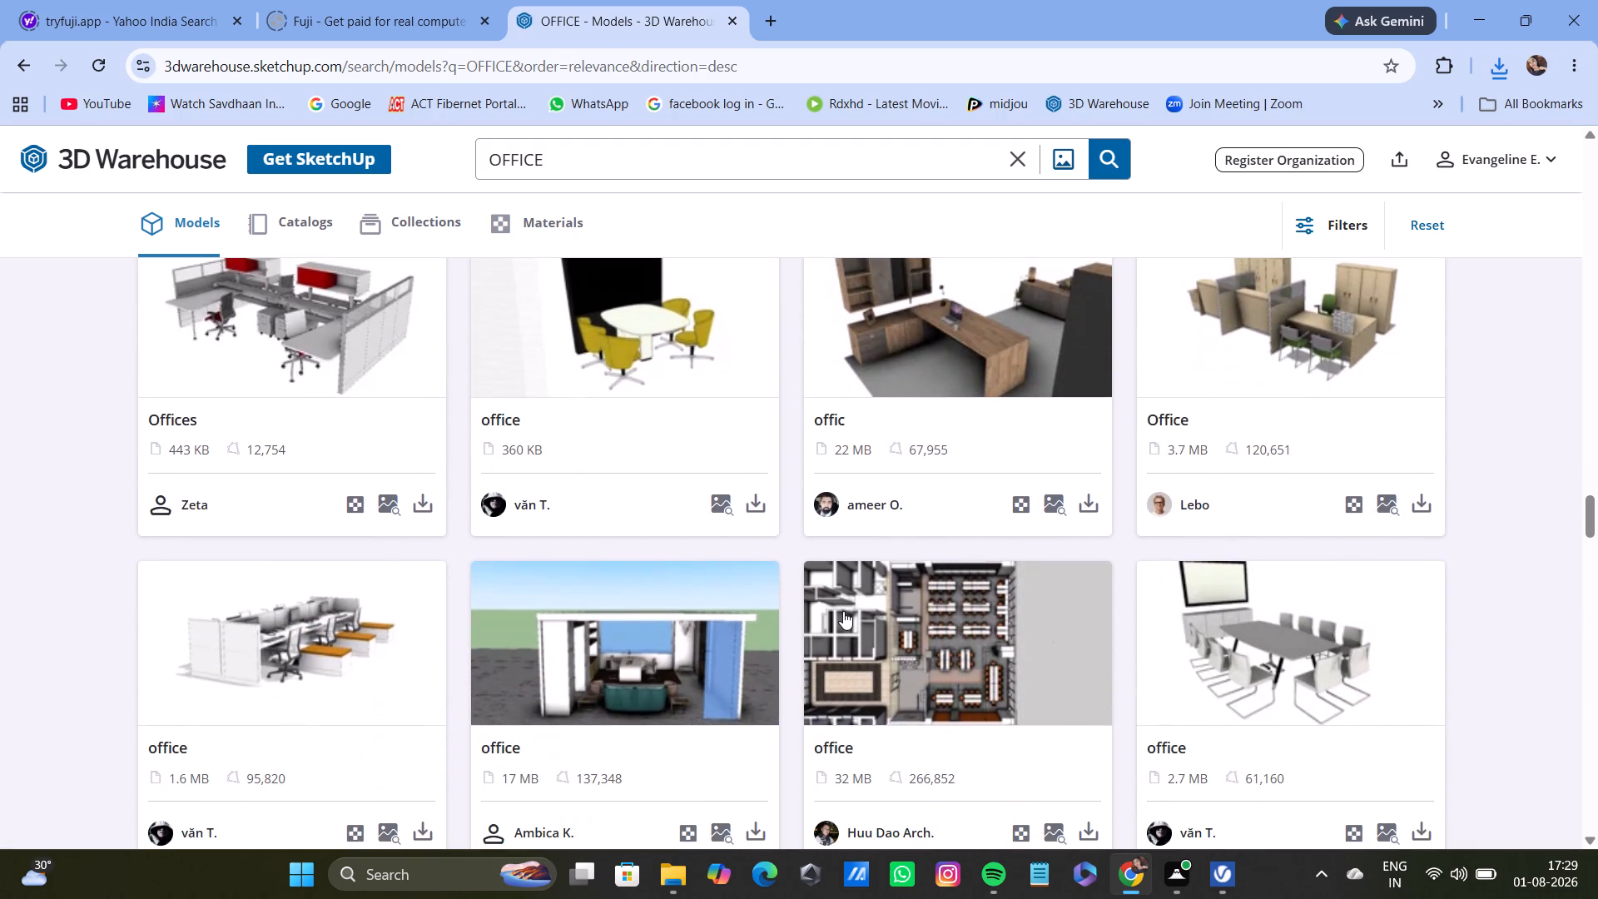
scroll(843, 611, "down", 5)
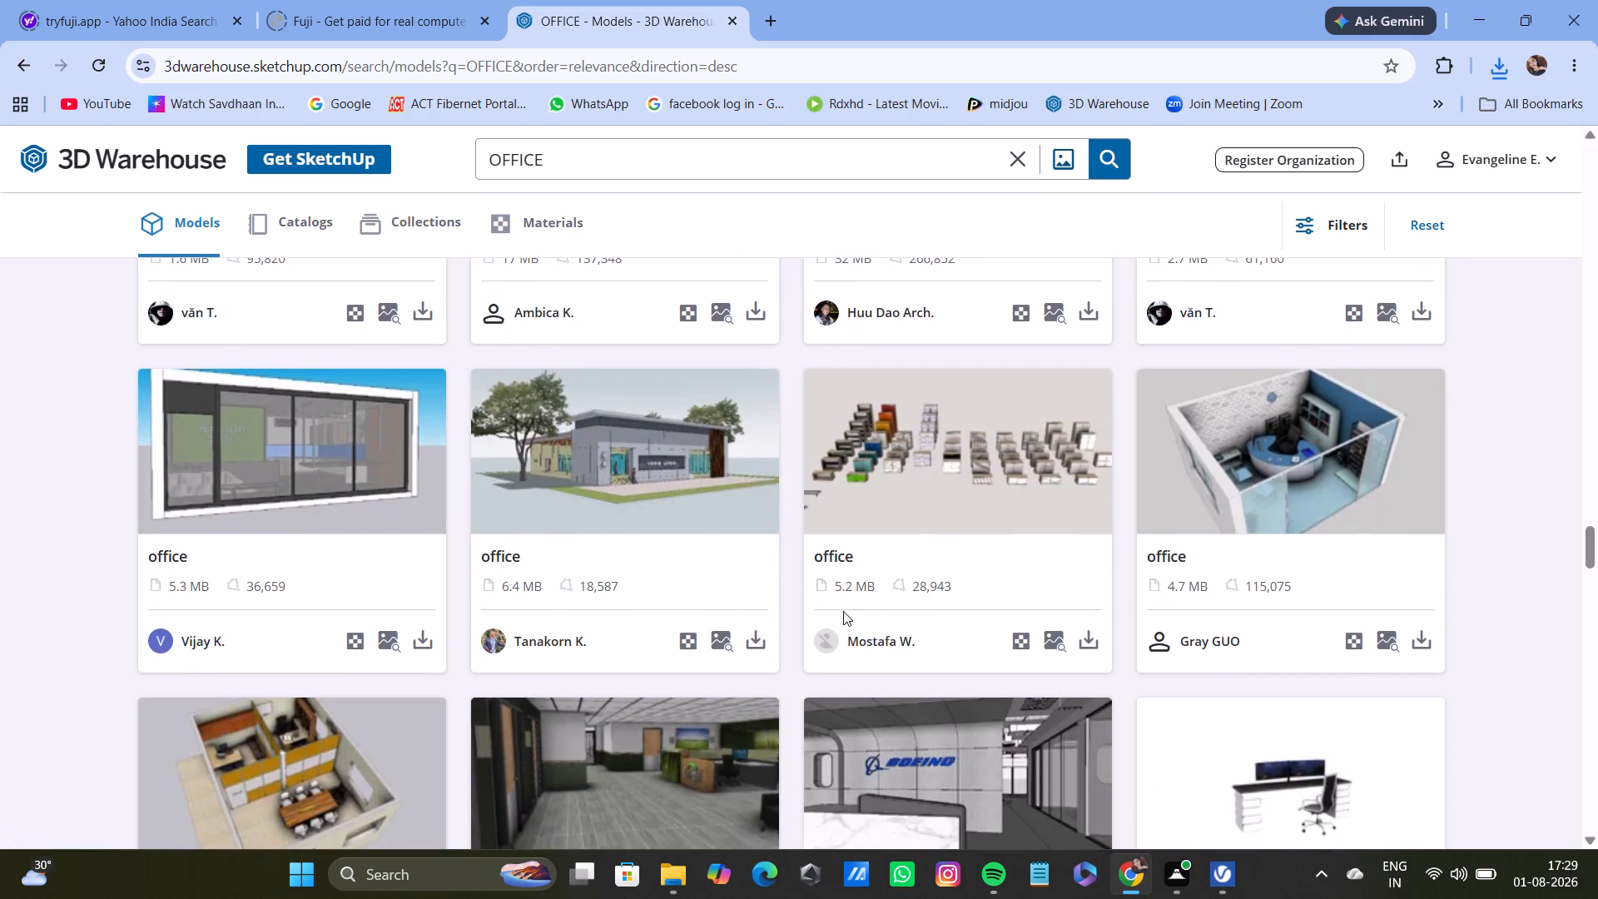
scroll(843, 611, "down", 5)
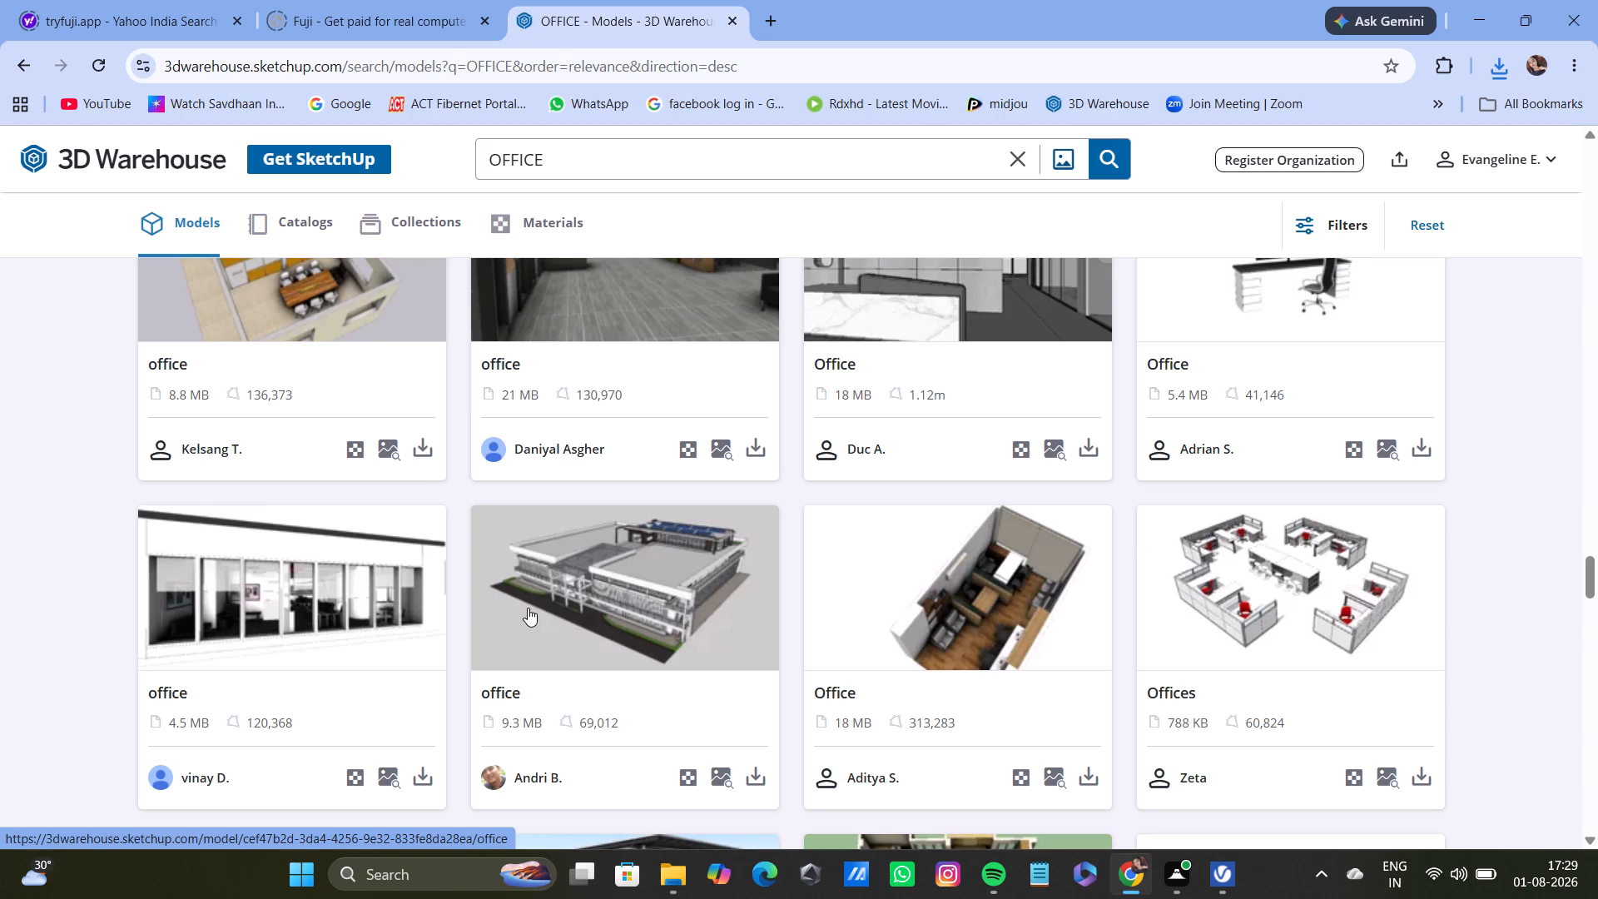
scroll(570, 739, "down", 5)
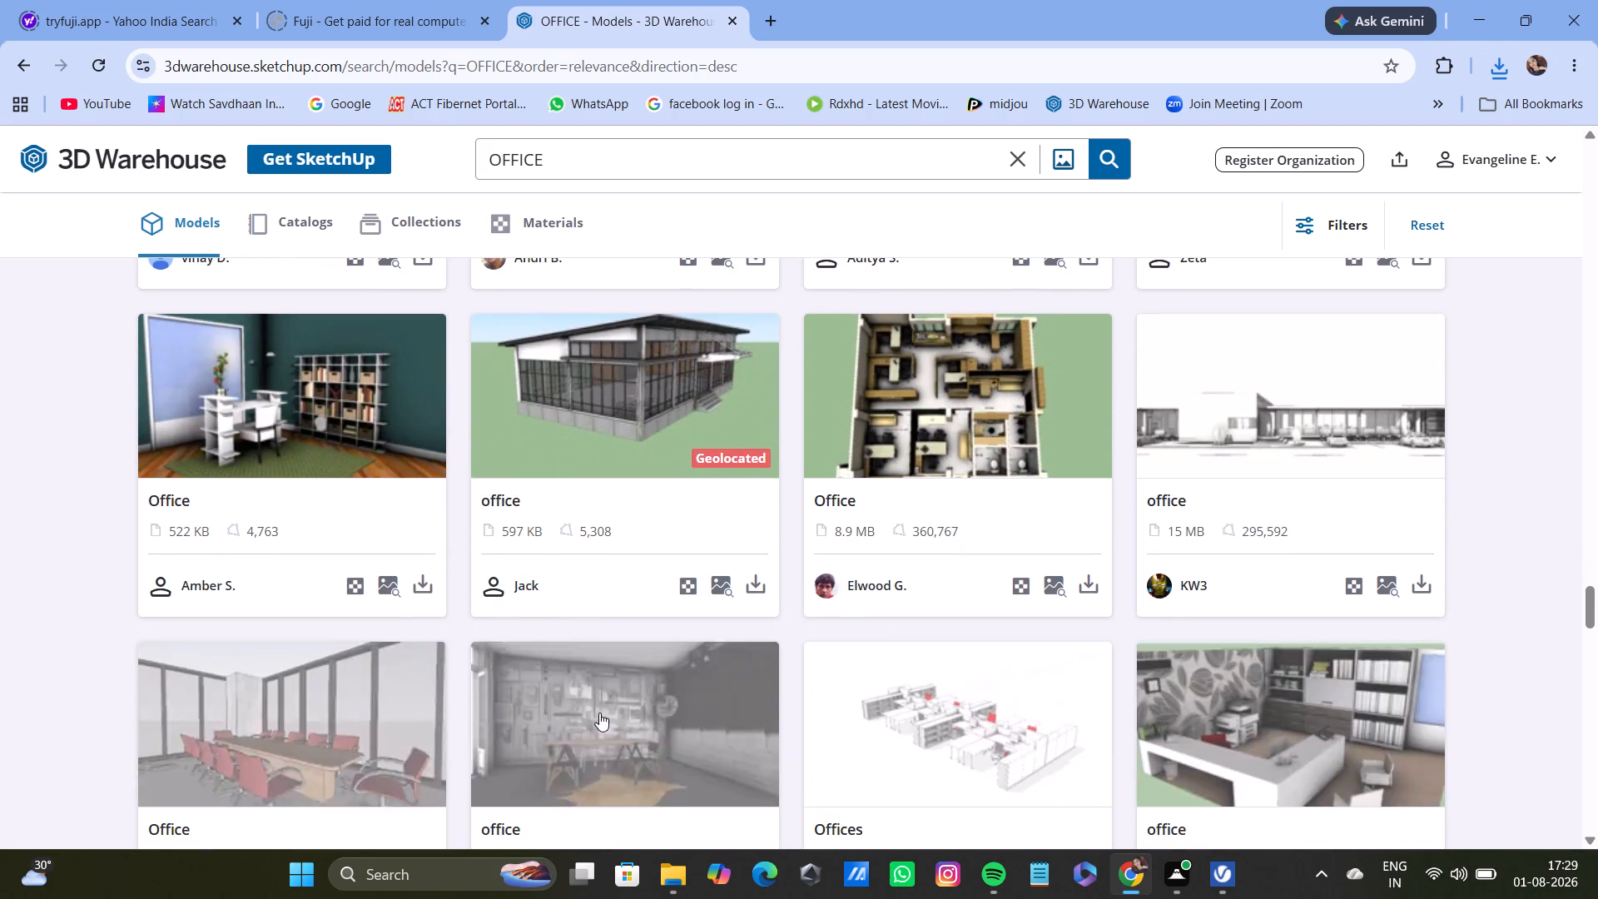
scroll(778, 672, "down", 3)
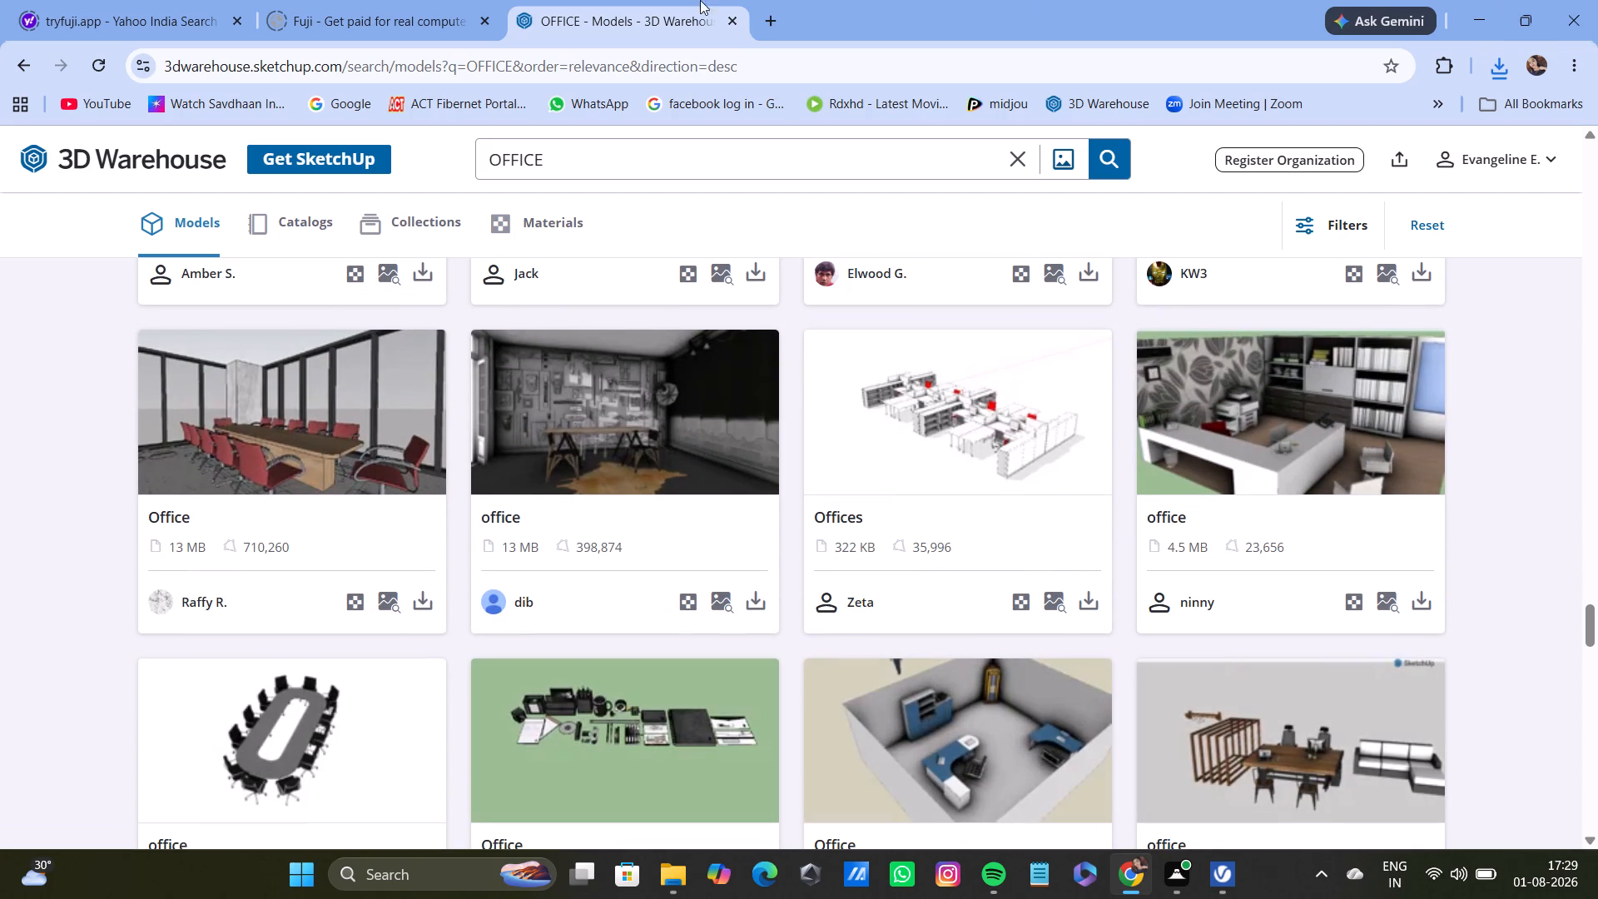
scroll(192, 286, "down", 1)
scroll(844, 681, "down", 5)
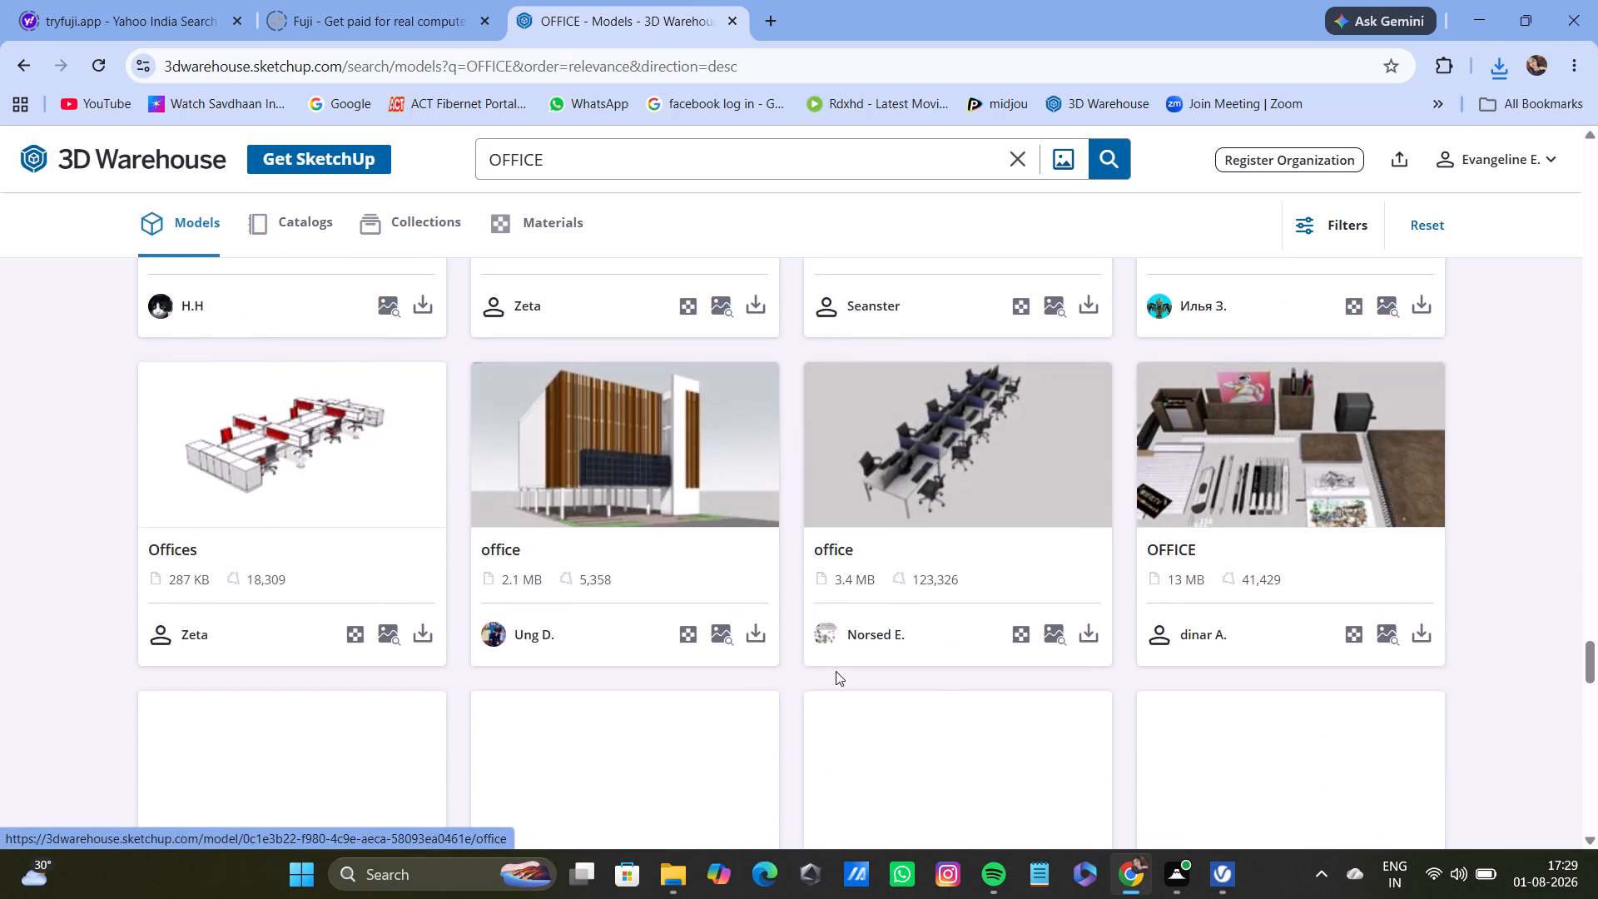
scroll(800, 638, "down", 4)
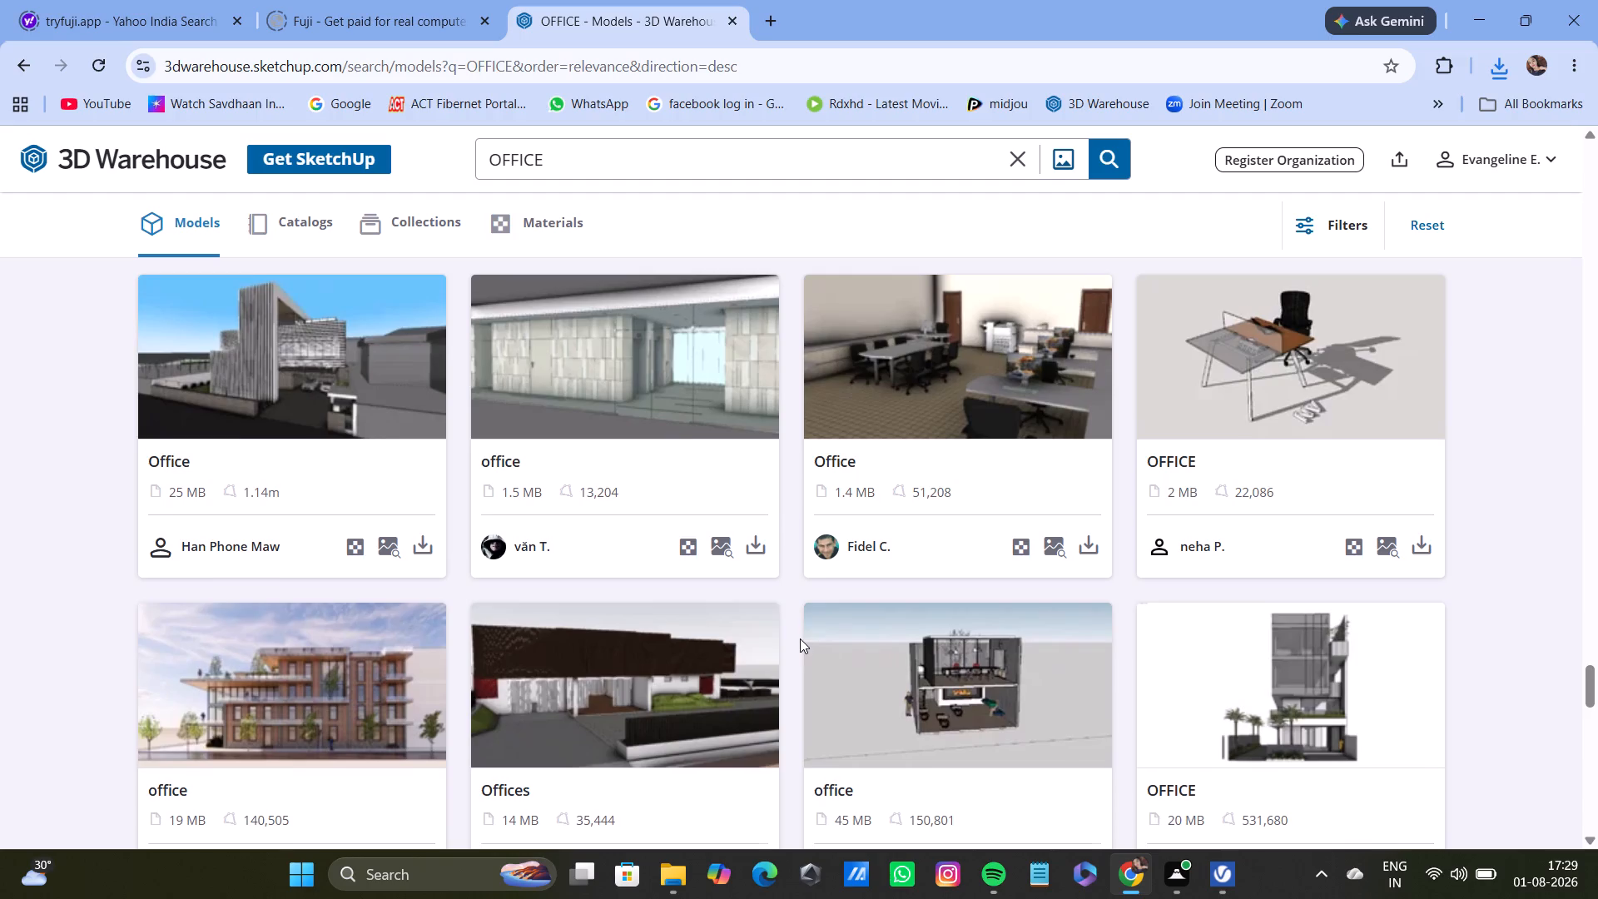
scroll(800, 638, "down", 7)
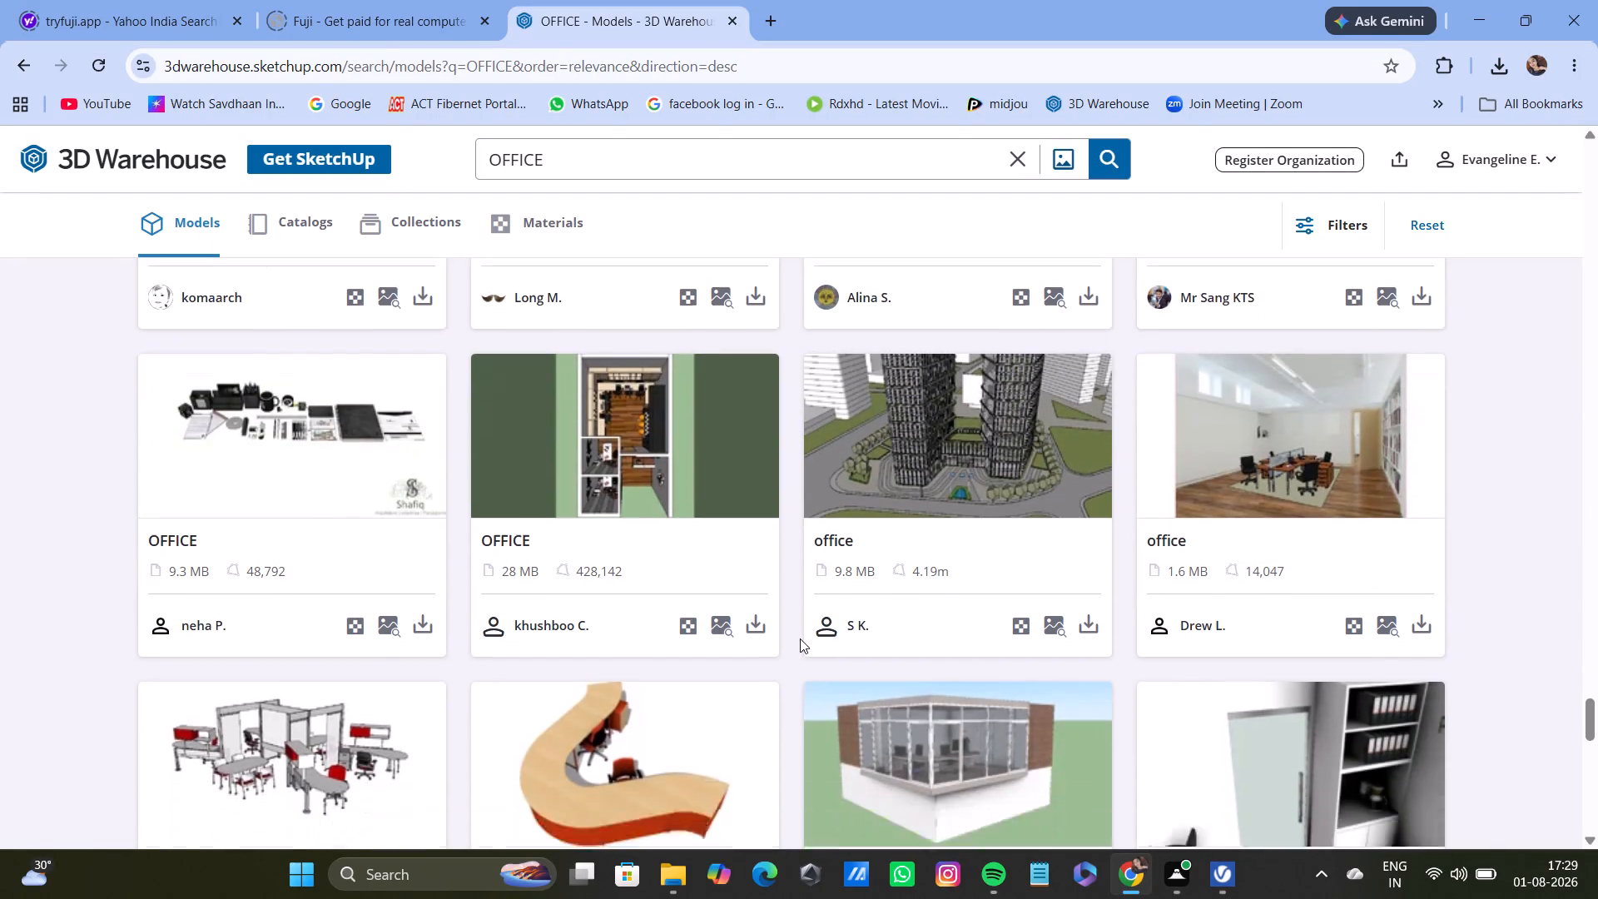
scroll(859, 591, "down", 2)
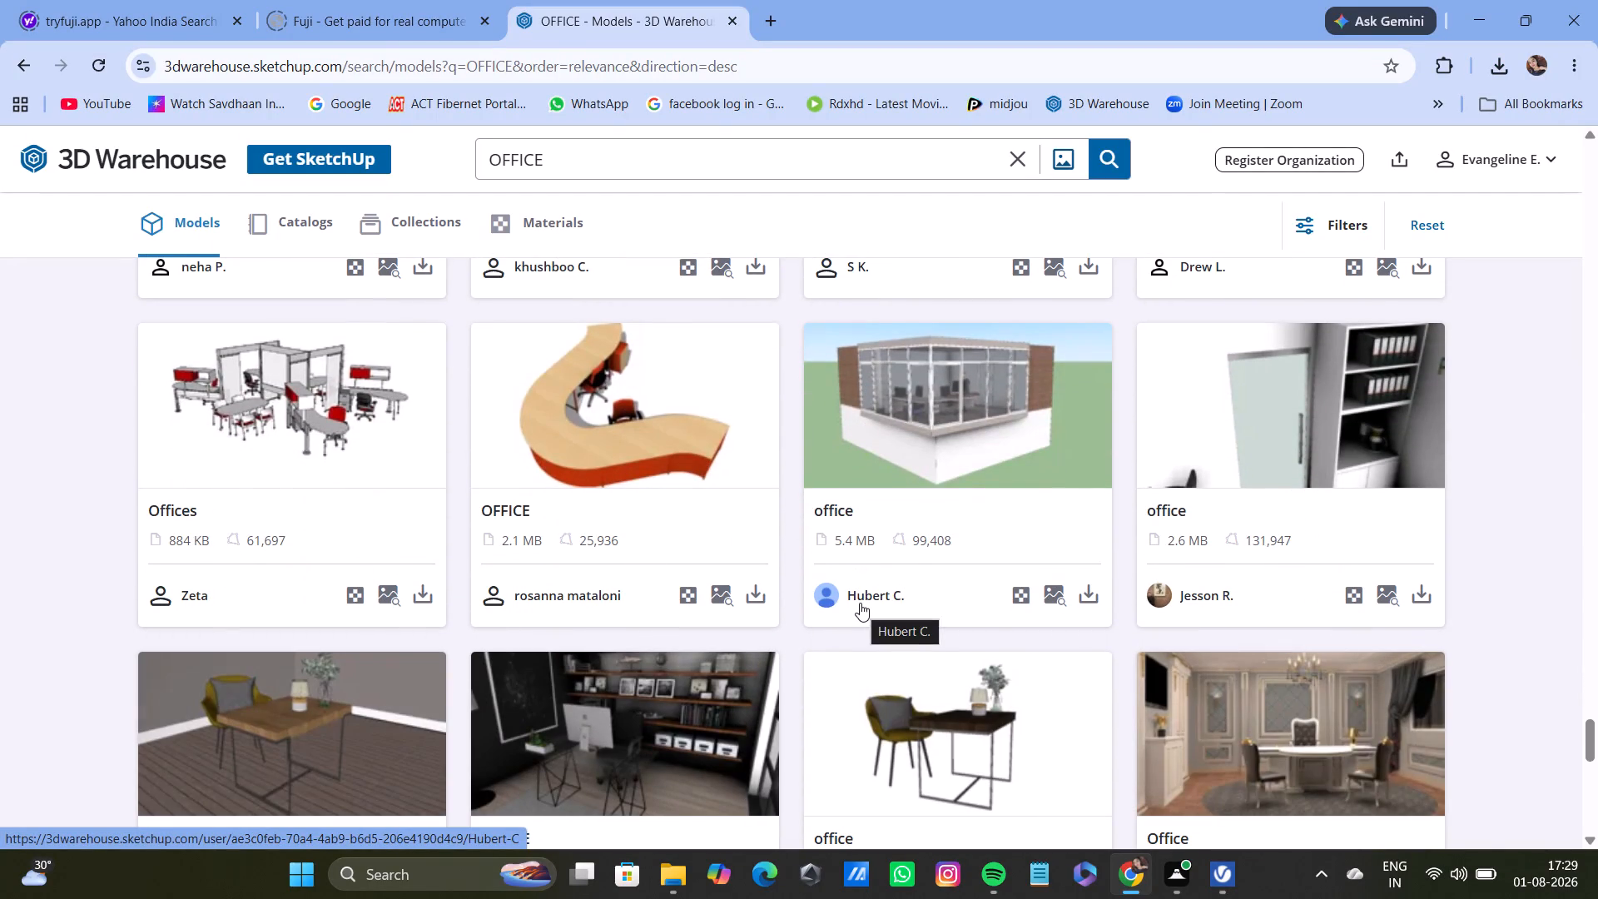
scroll(860, 603, "down", 2)
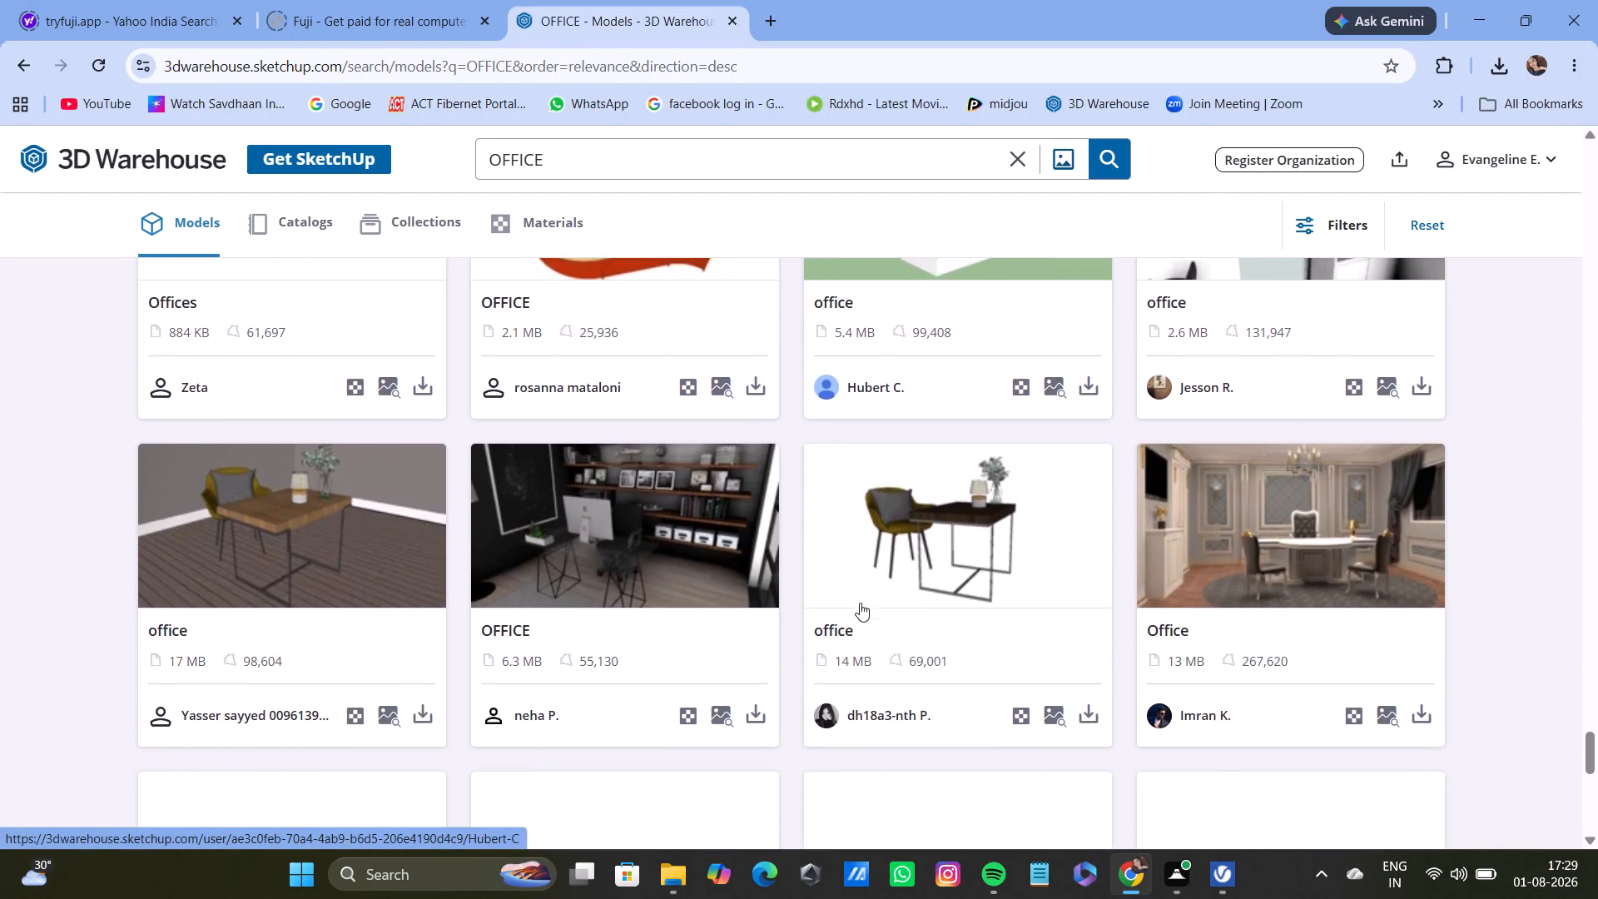
scroll(860, 603, "down", 5)
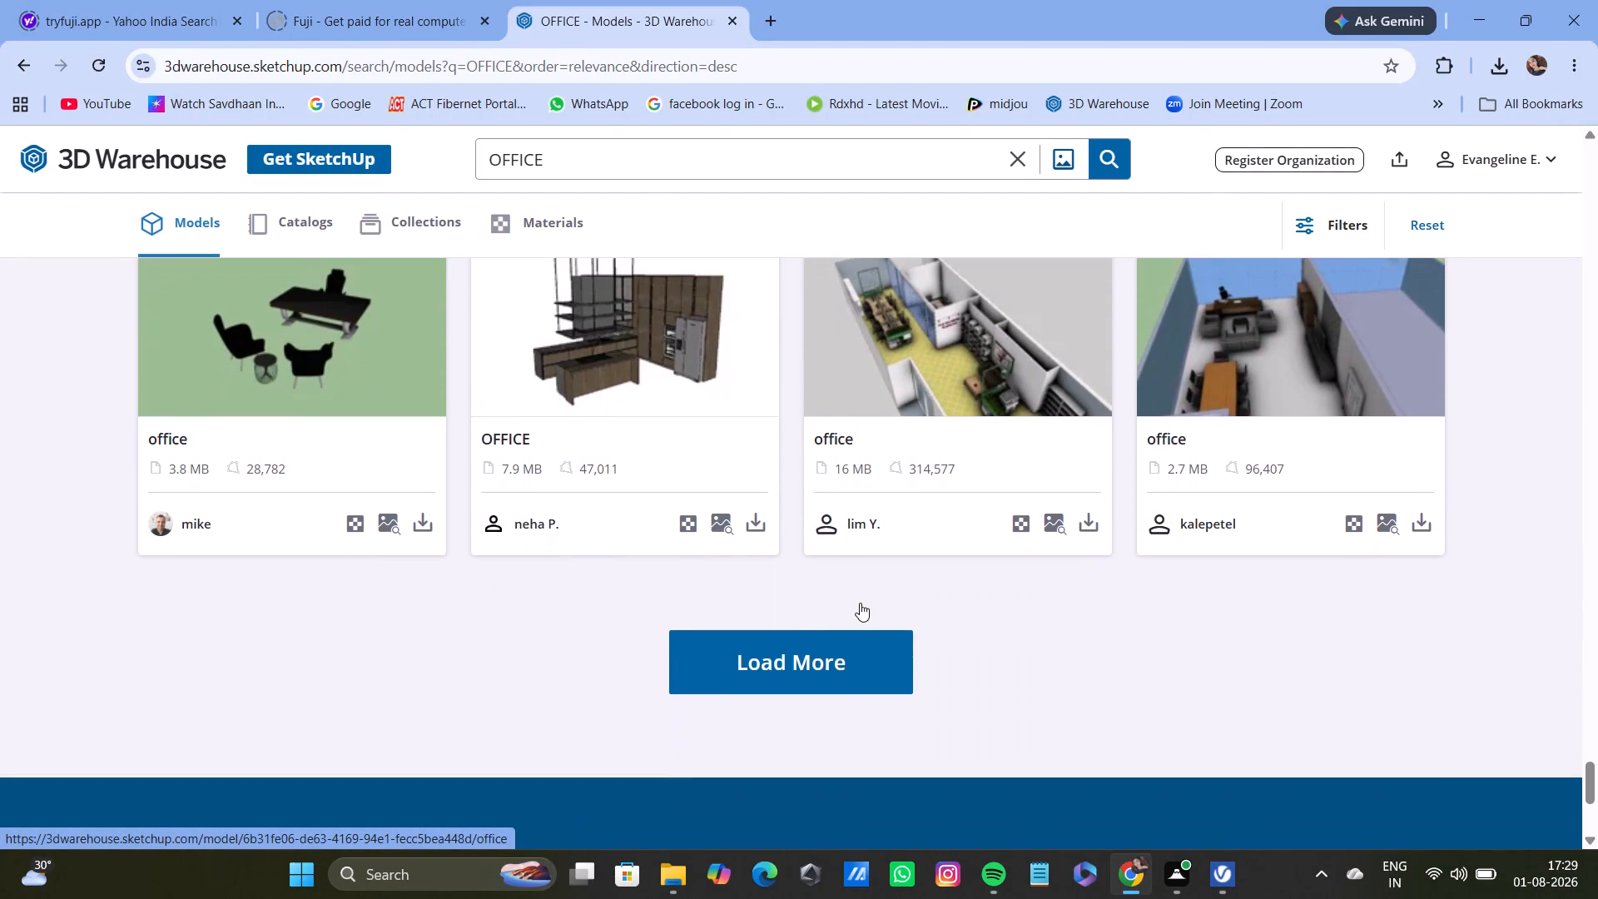
Switch back from Chrome to the 10.5 building model in SketchUp and close the V-Ray Asset Editor.
left_click(1476, 11)
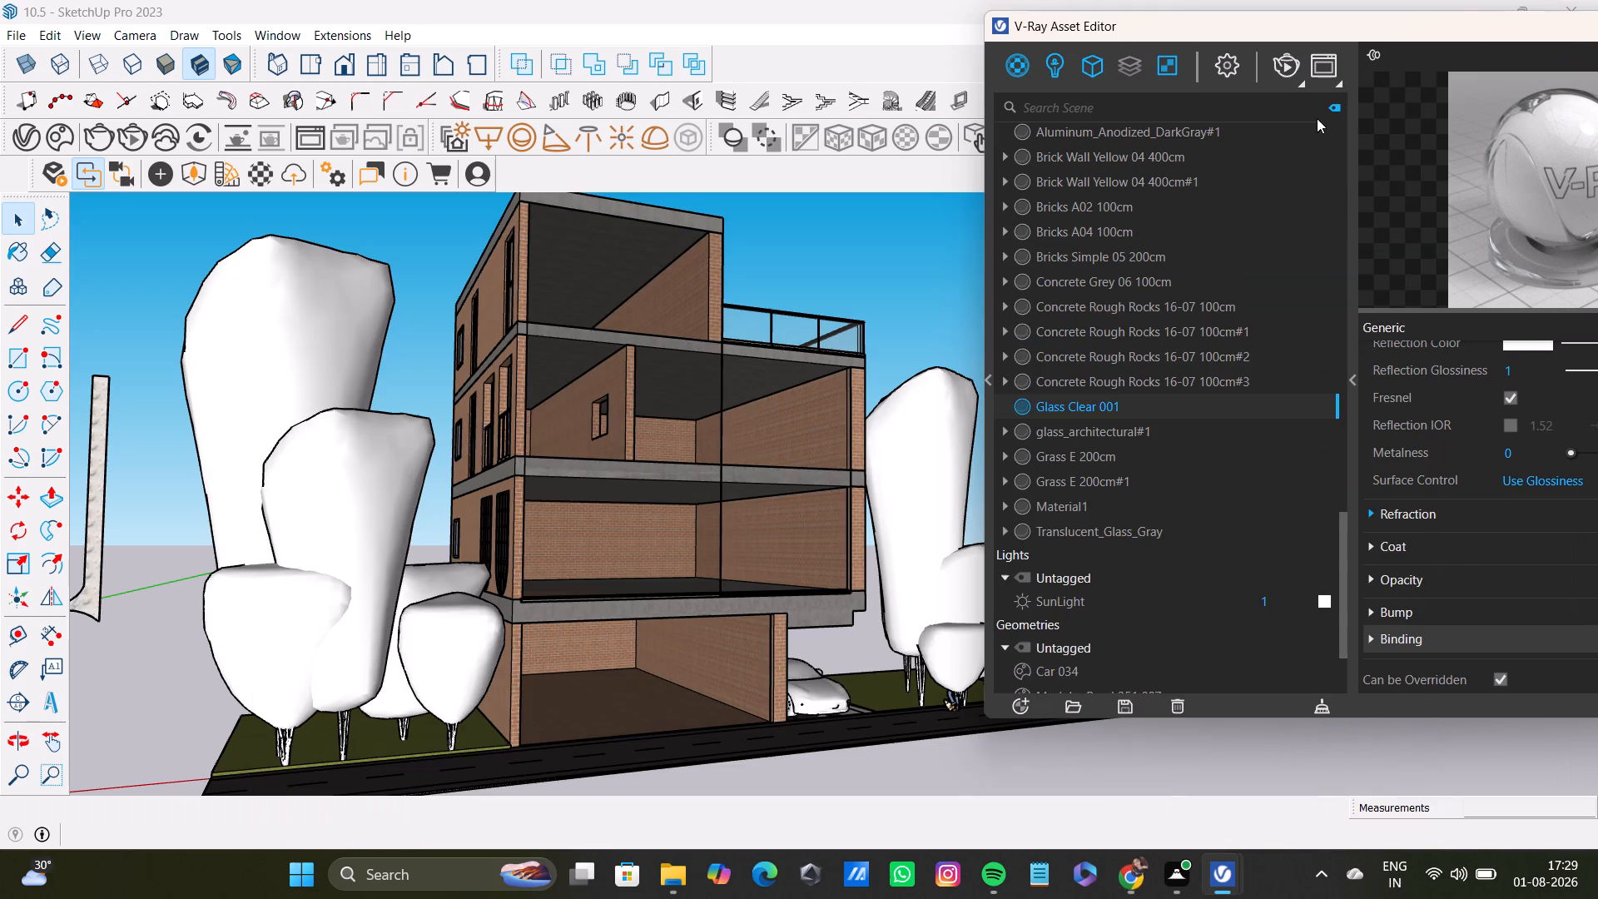
left_click_drag(1313, 25, 1114, 161)
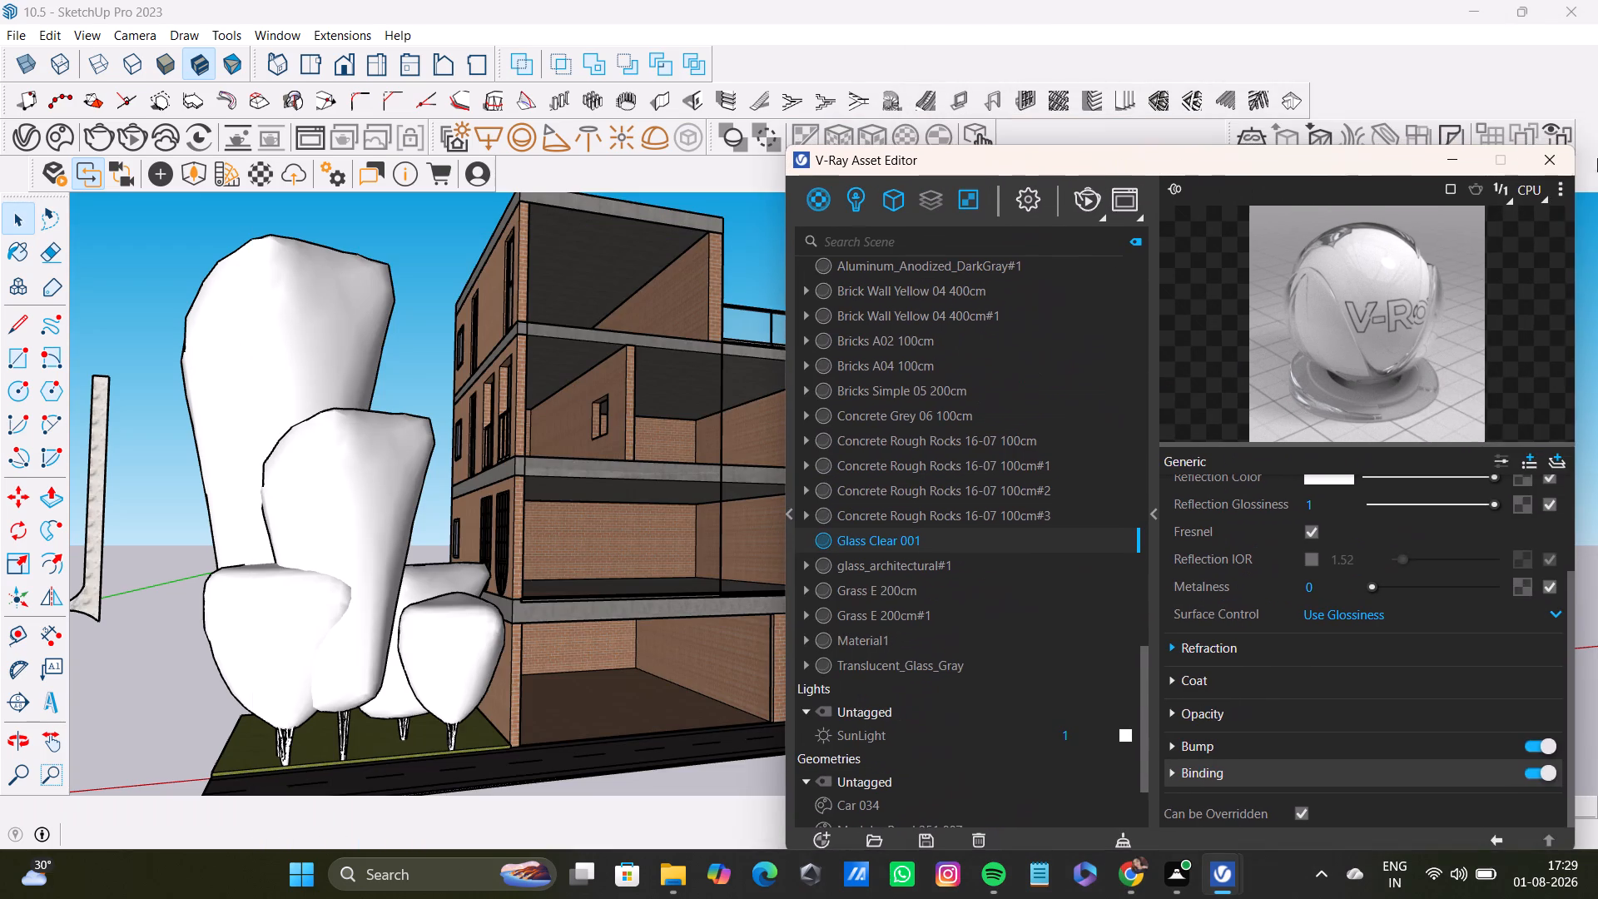
left_click(1548, 153)
Hide the two large front glass faces on either side of the facade's vertical dividing edge.
middle_click_drag(777, 509, 692, 659)
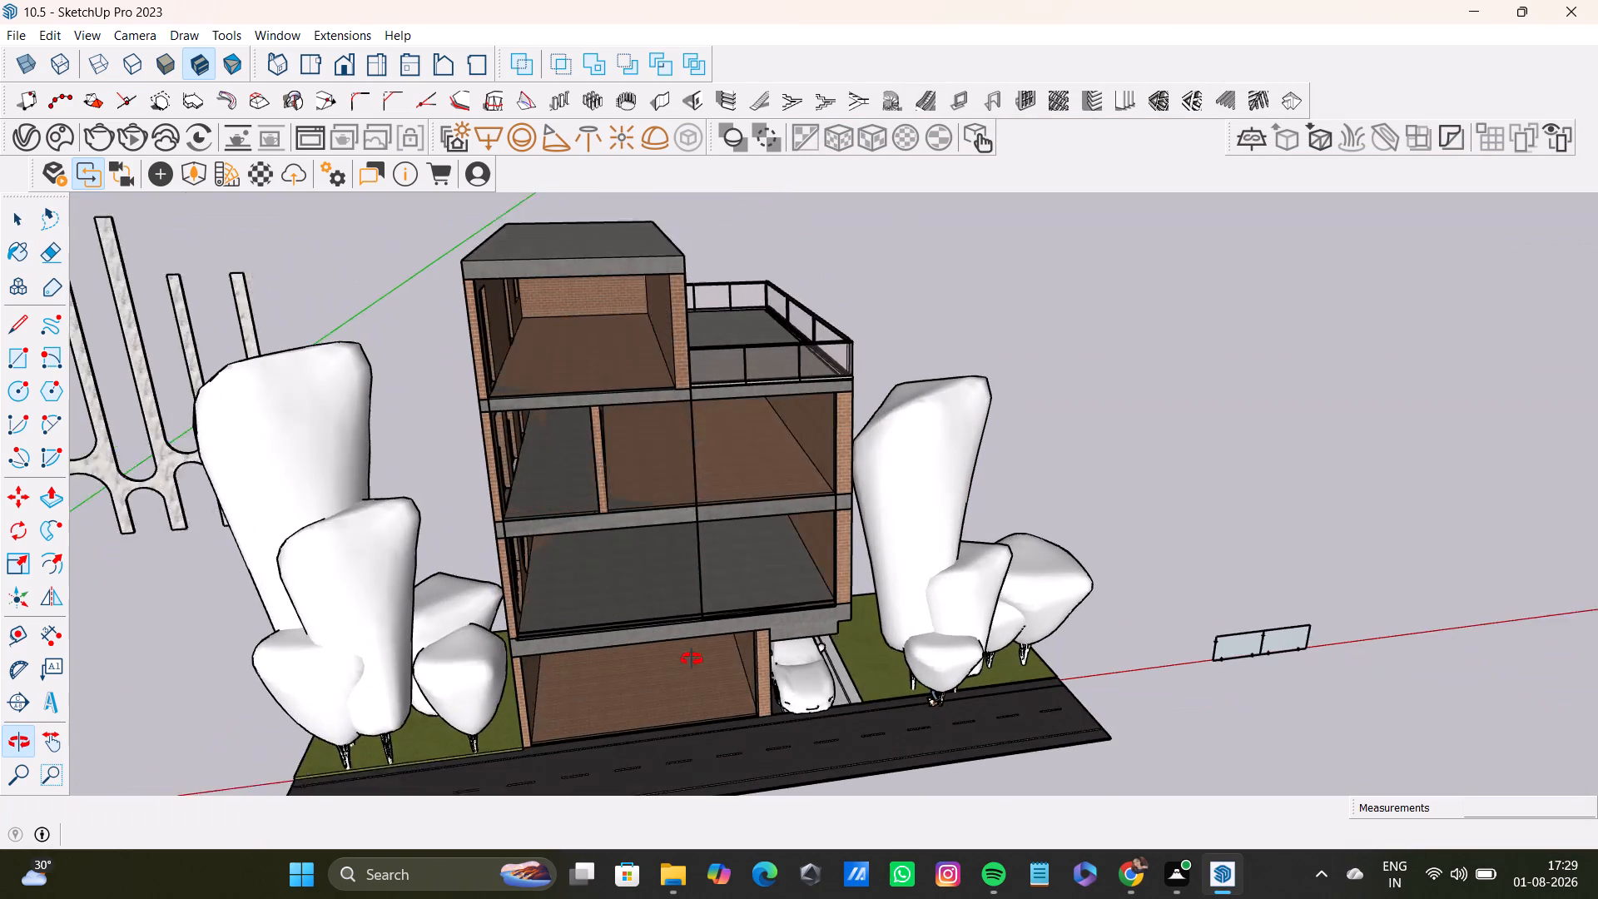
middle_click_drag(692, 659, 648, 654)
left_click(747, 446)
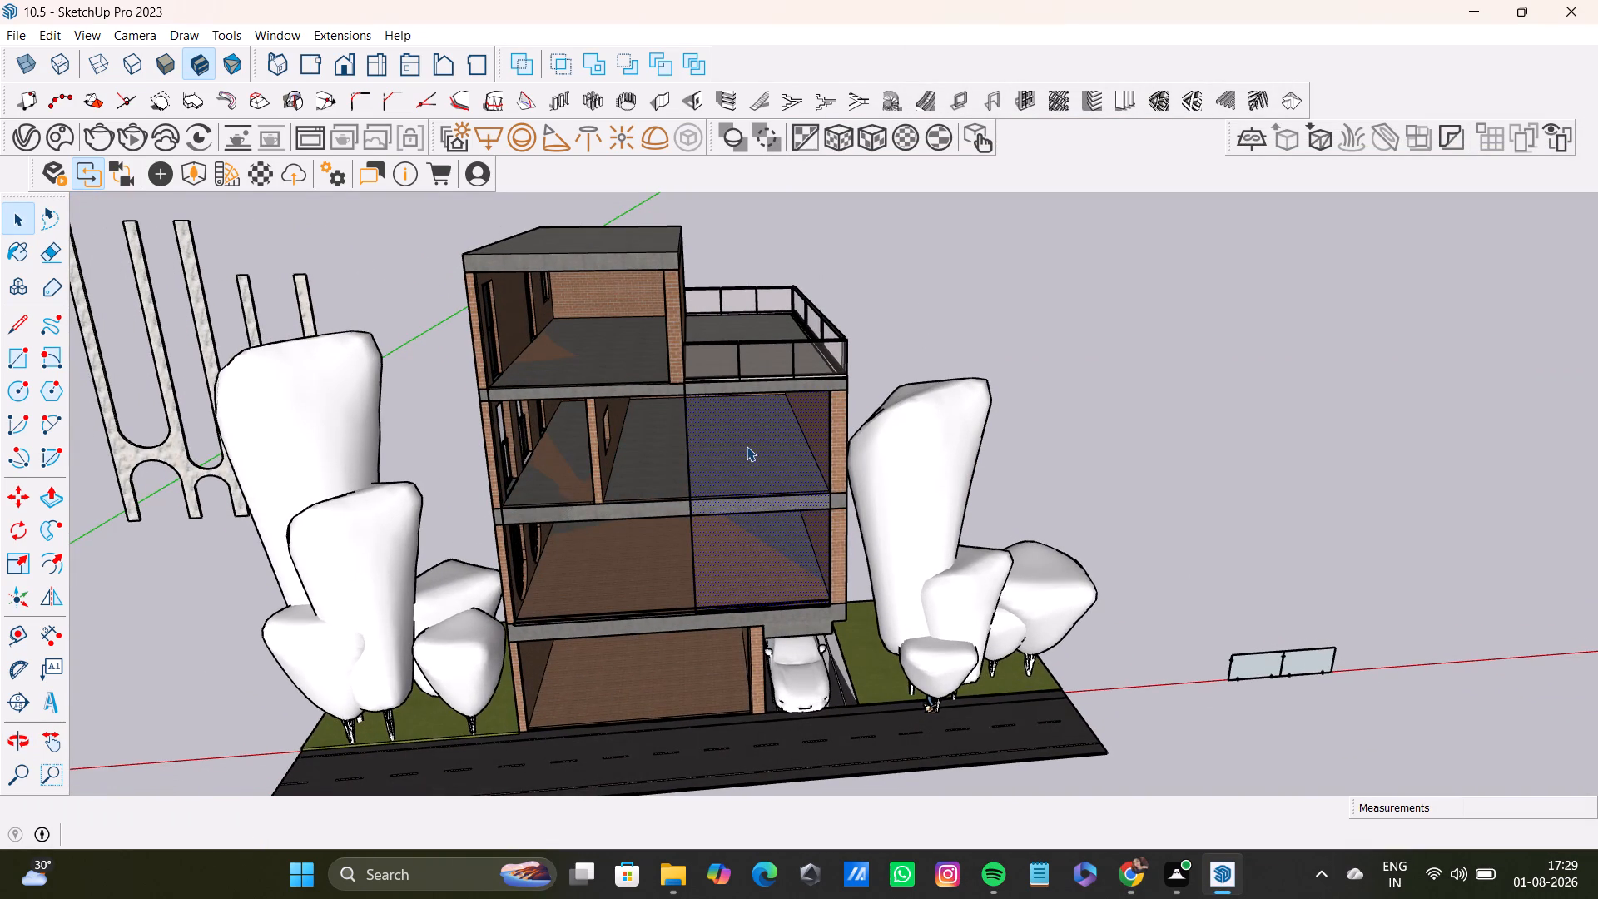
left_click(593, 450, "ctrl")
right_click(682, 430, "ctrl")
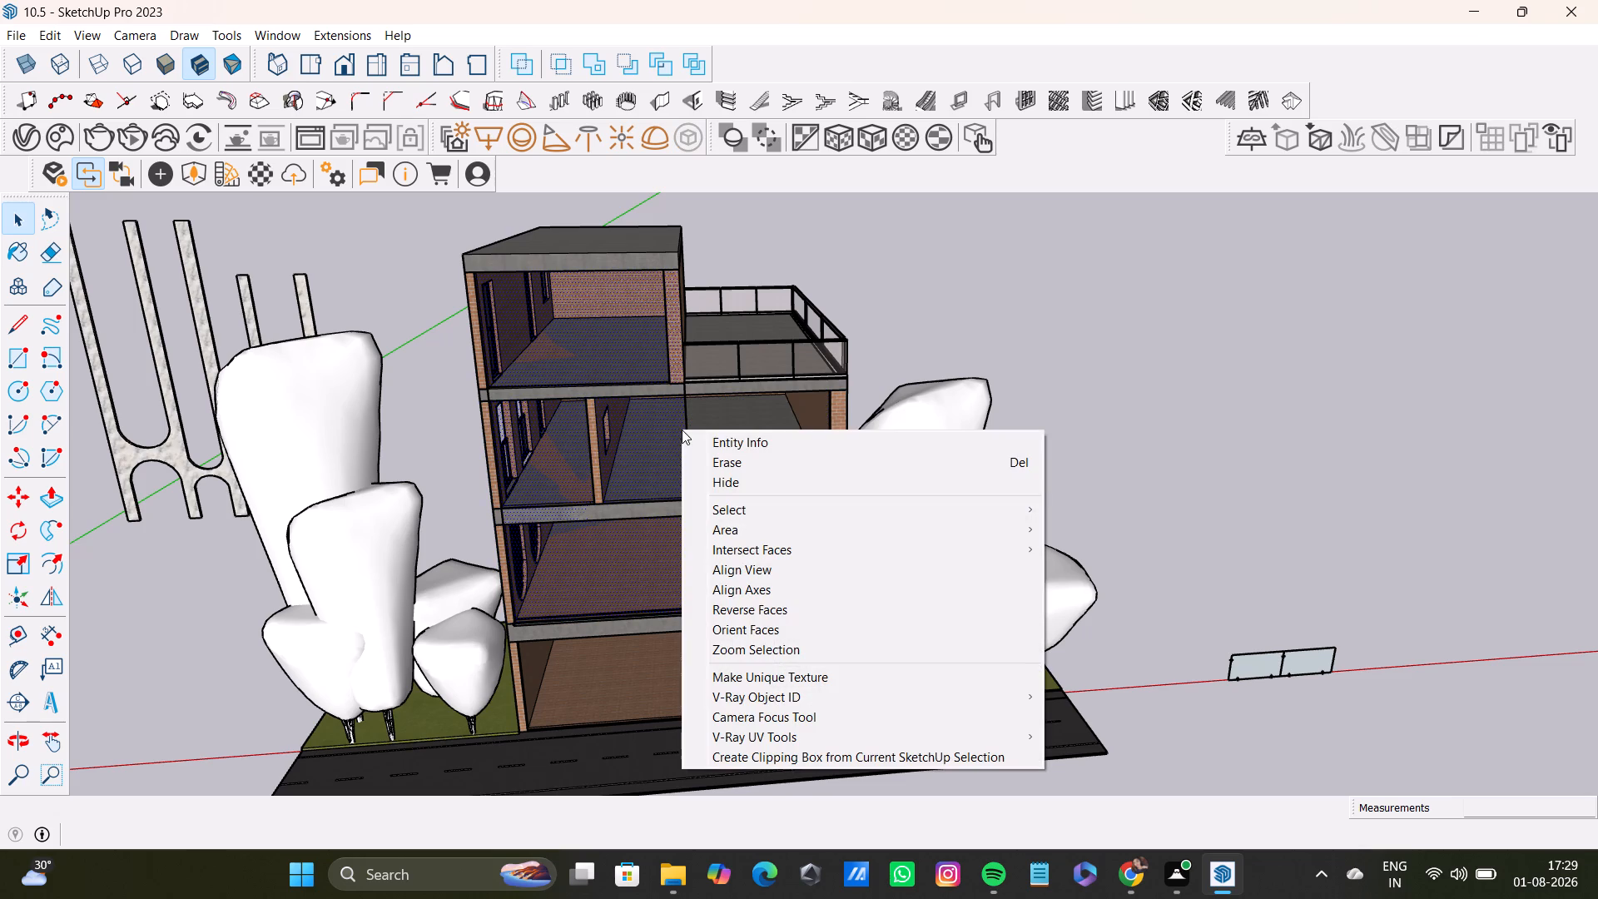
left_click(720, 490)
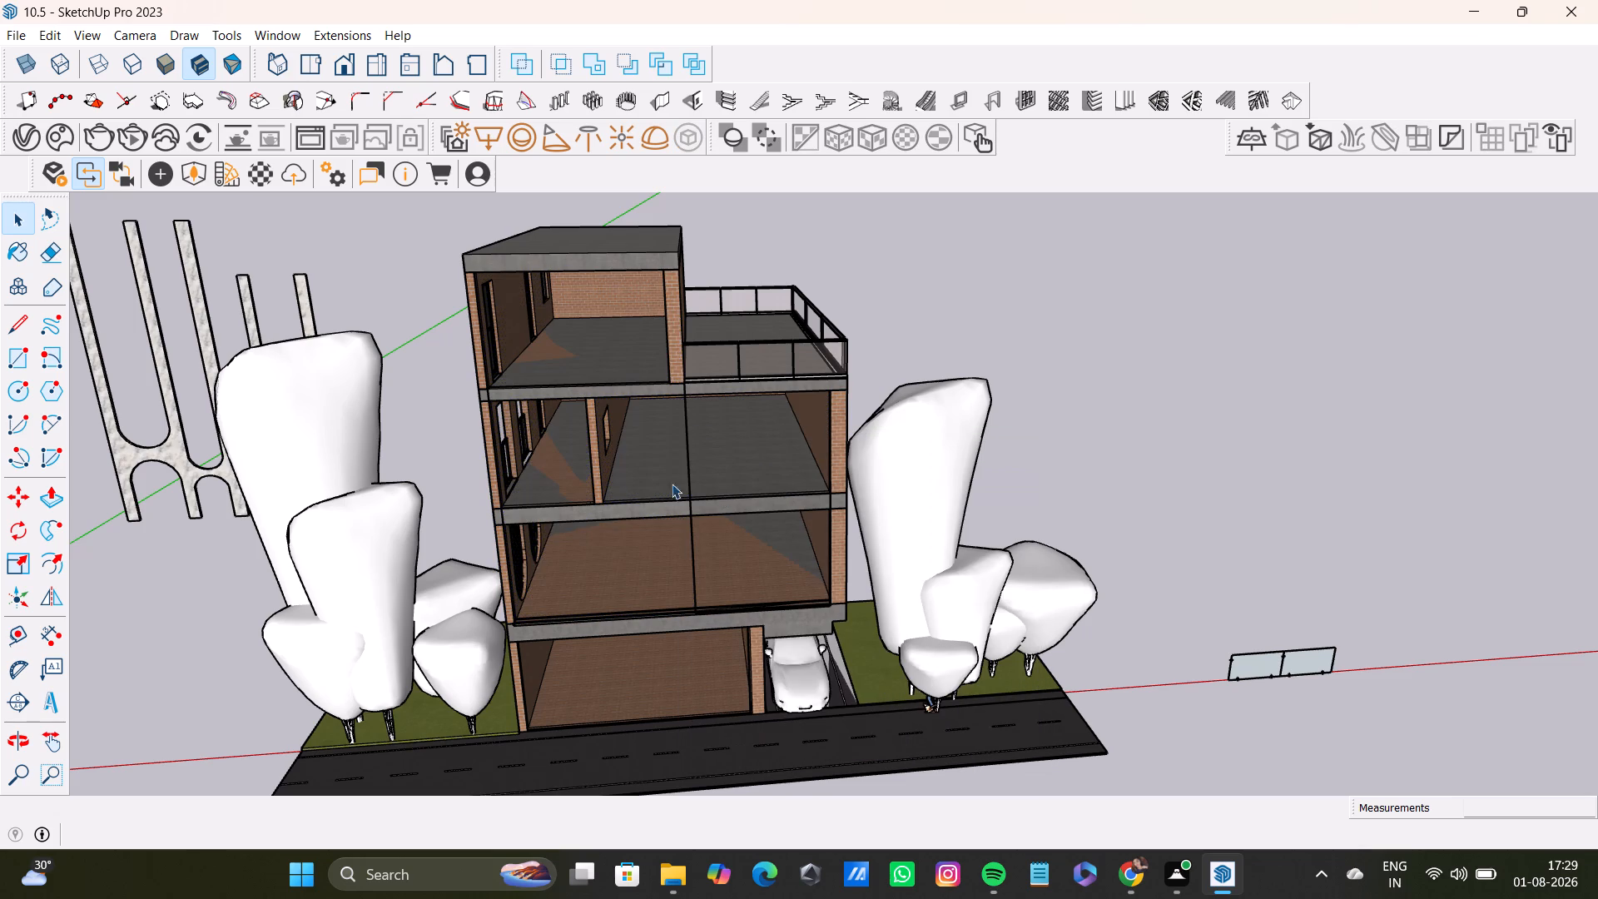
left_click(751, 459)
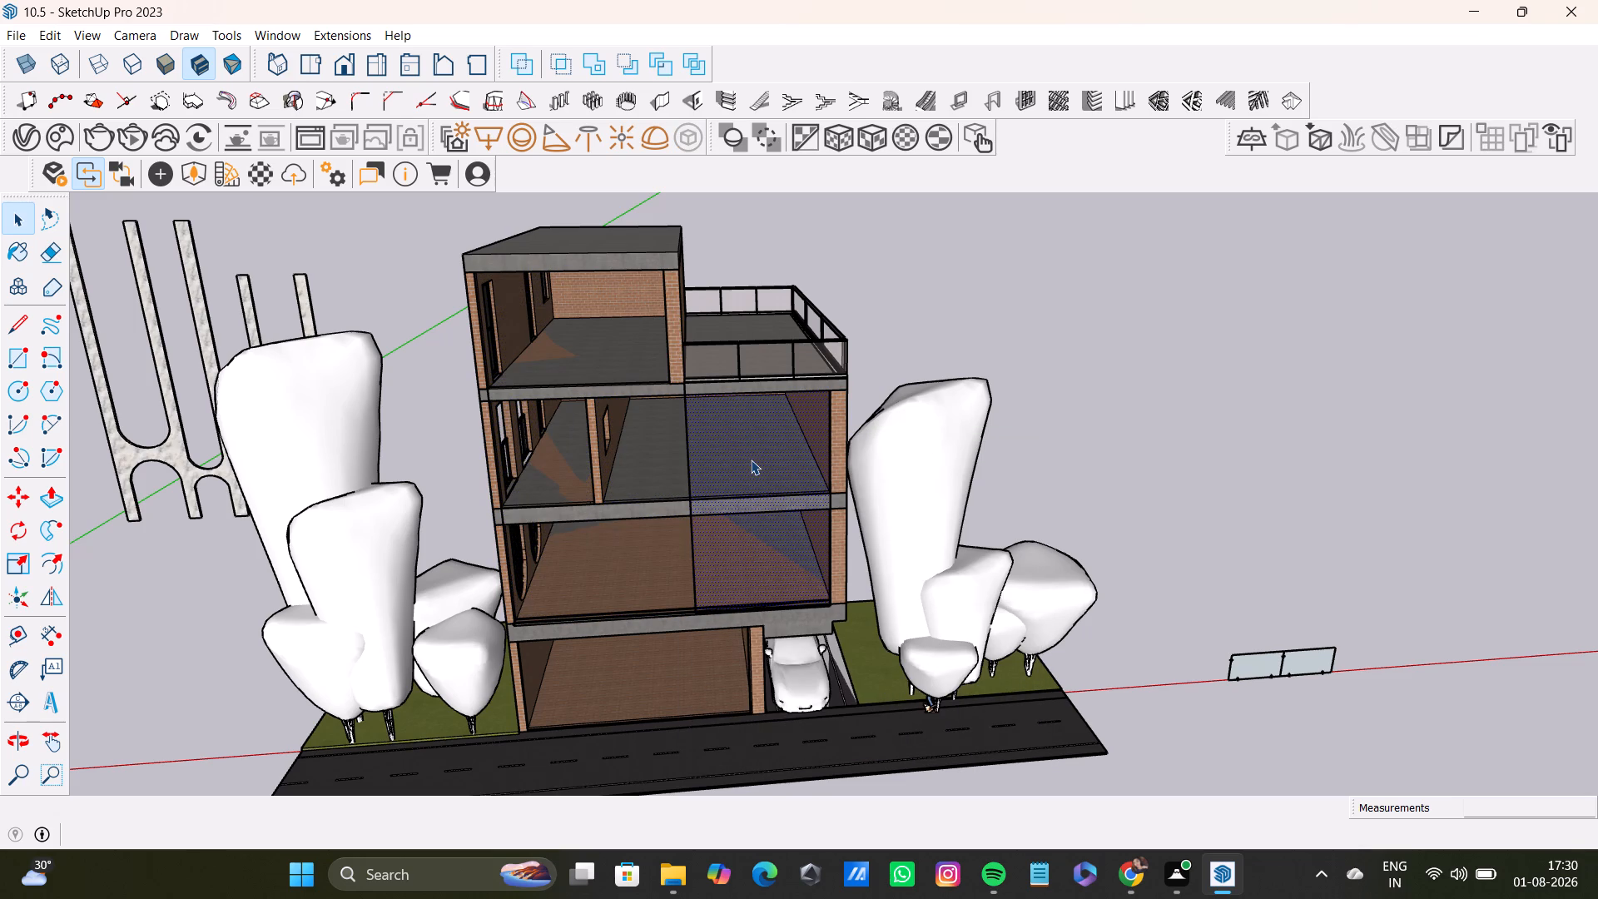
right_click(751, 459)
left_click(803, 518)
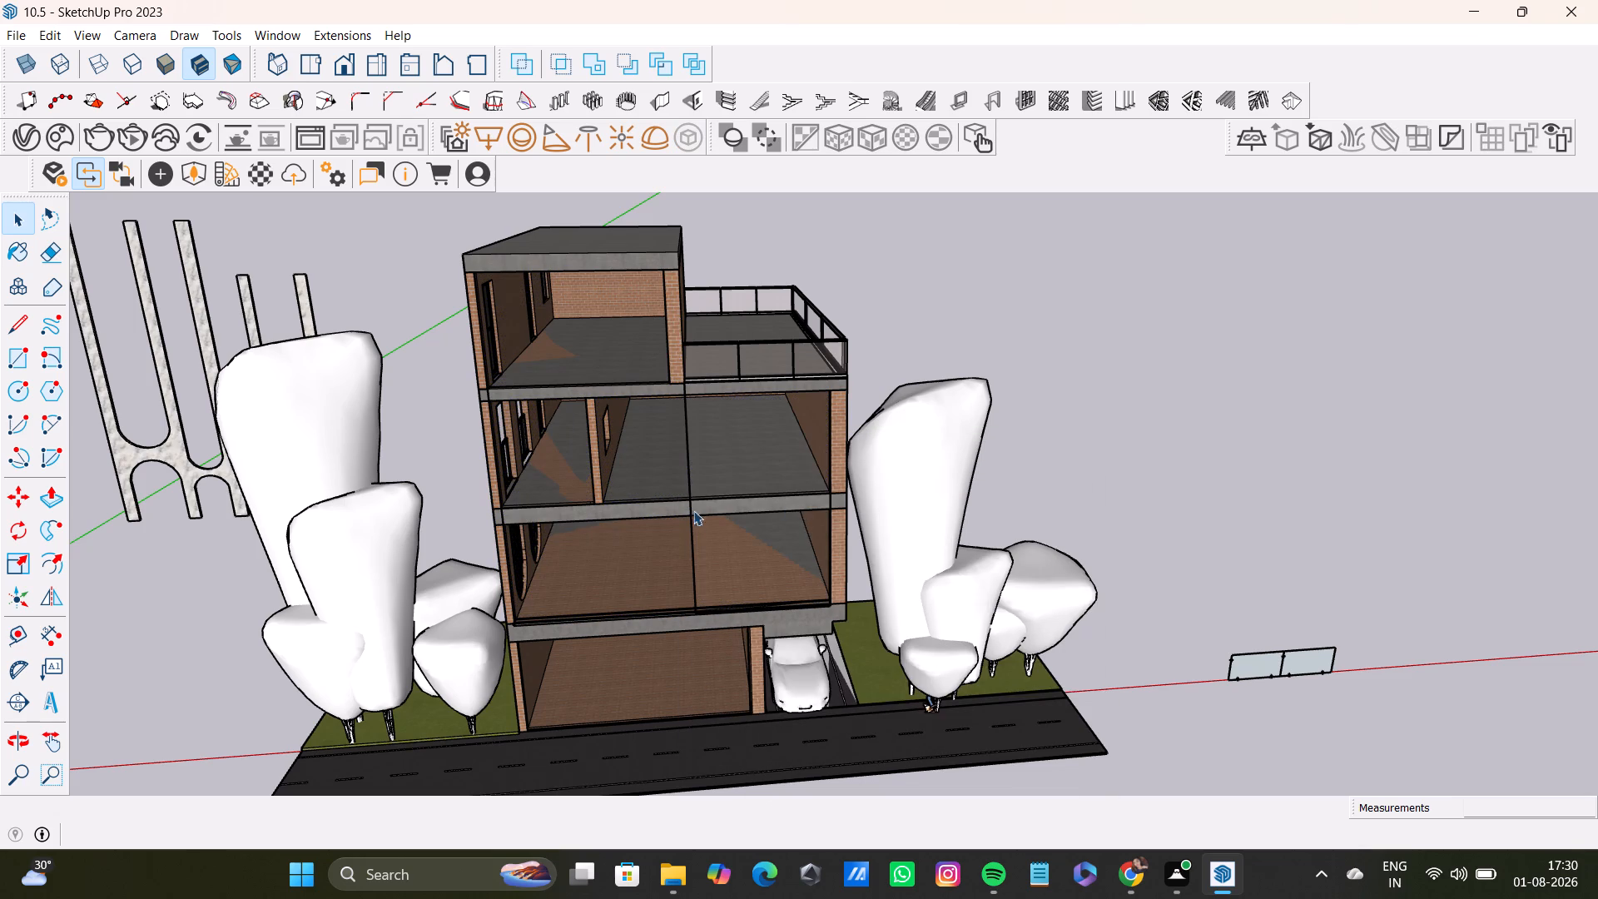
Hide the remaining front face beside the vertical dividing edge, covering the floor with the arched window.
left_click(692, 545)
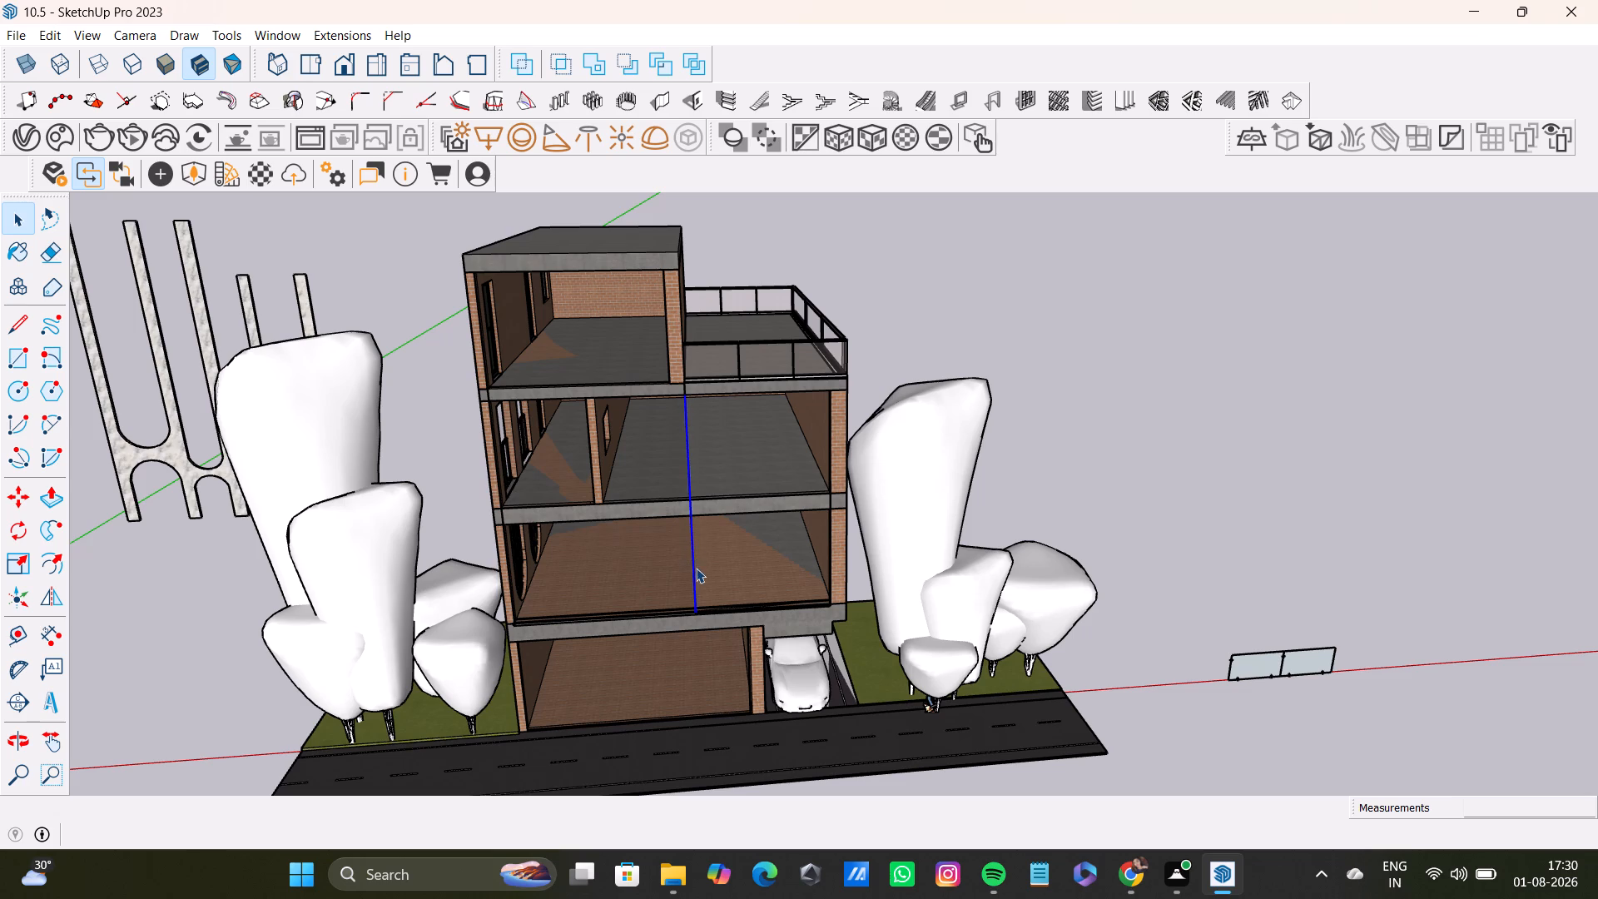
scroll(709, 589, "up", 1)
middle_click_drag(709, 587, 651, 707)
scroll(701, 626, "up", 8)
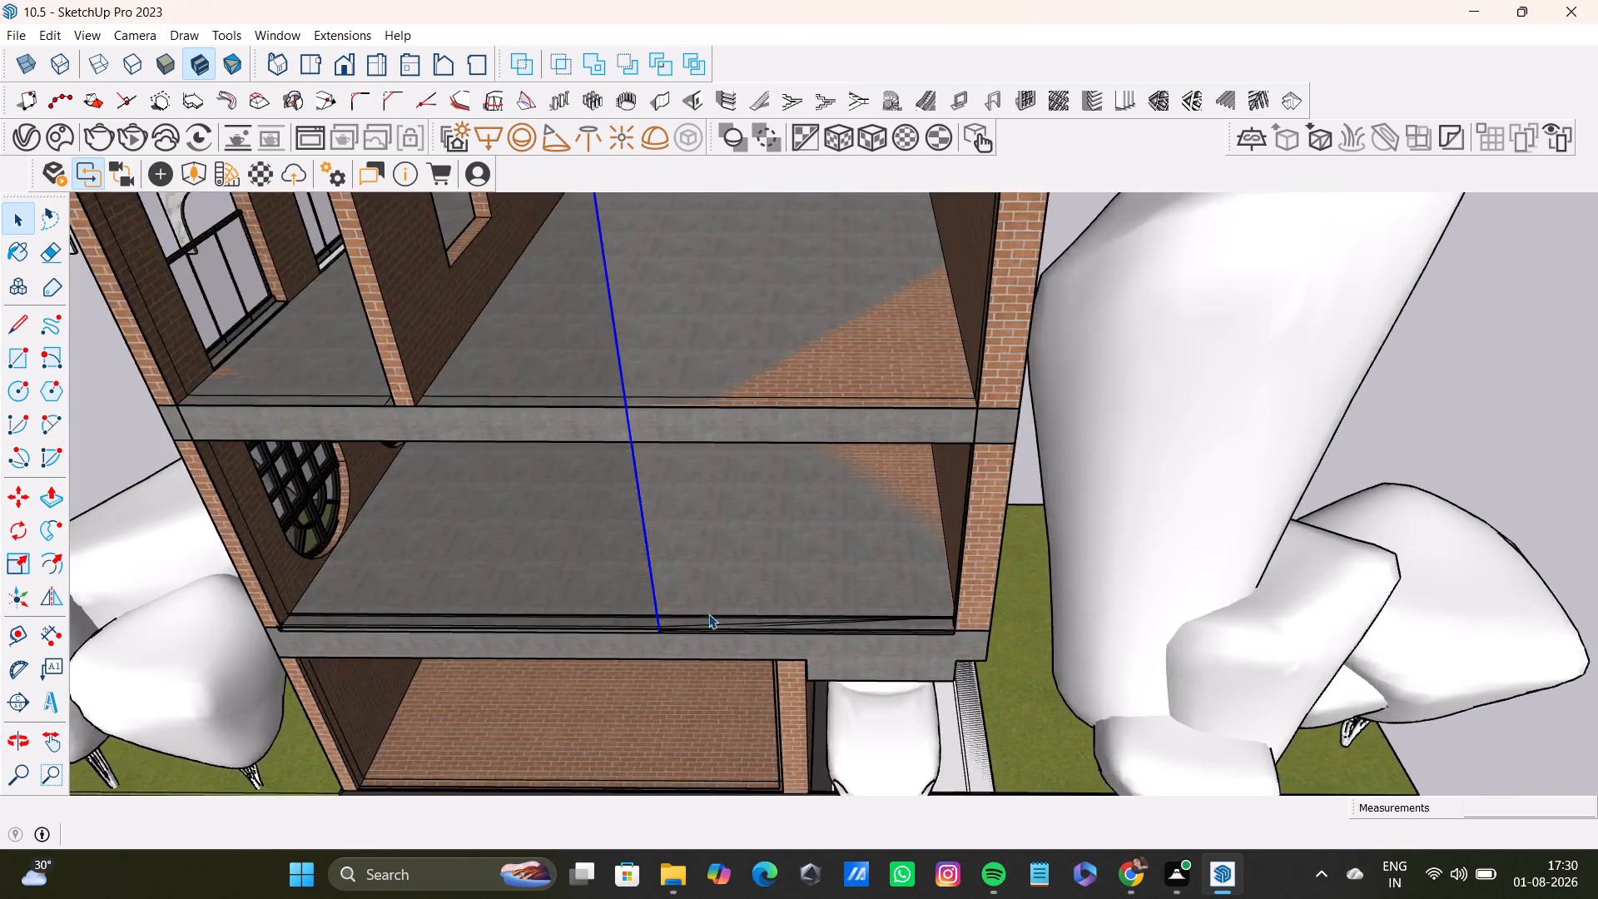
scroll(708, 613, "up", 3)
middle_click_drag(720, 608, 672, 594)
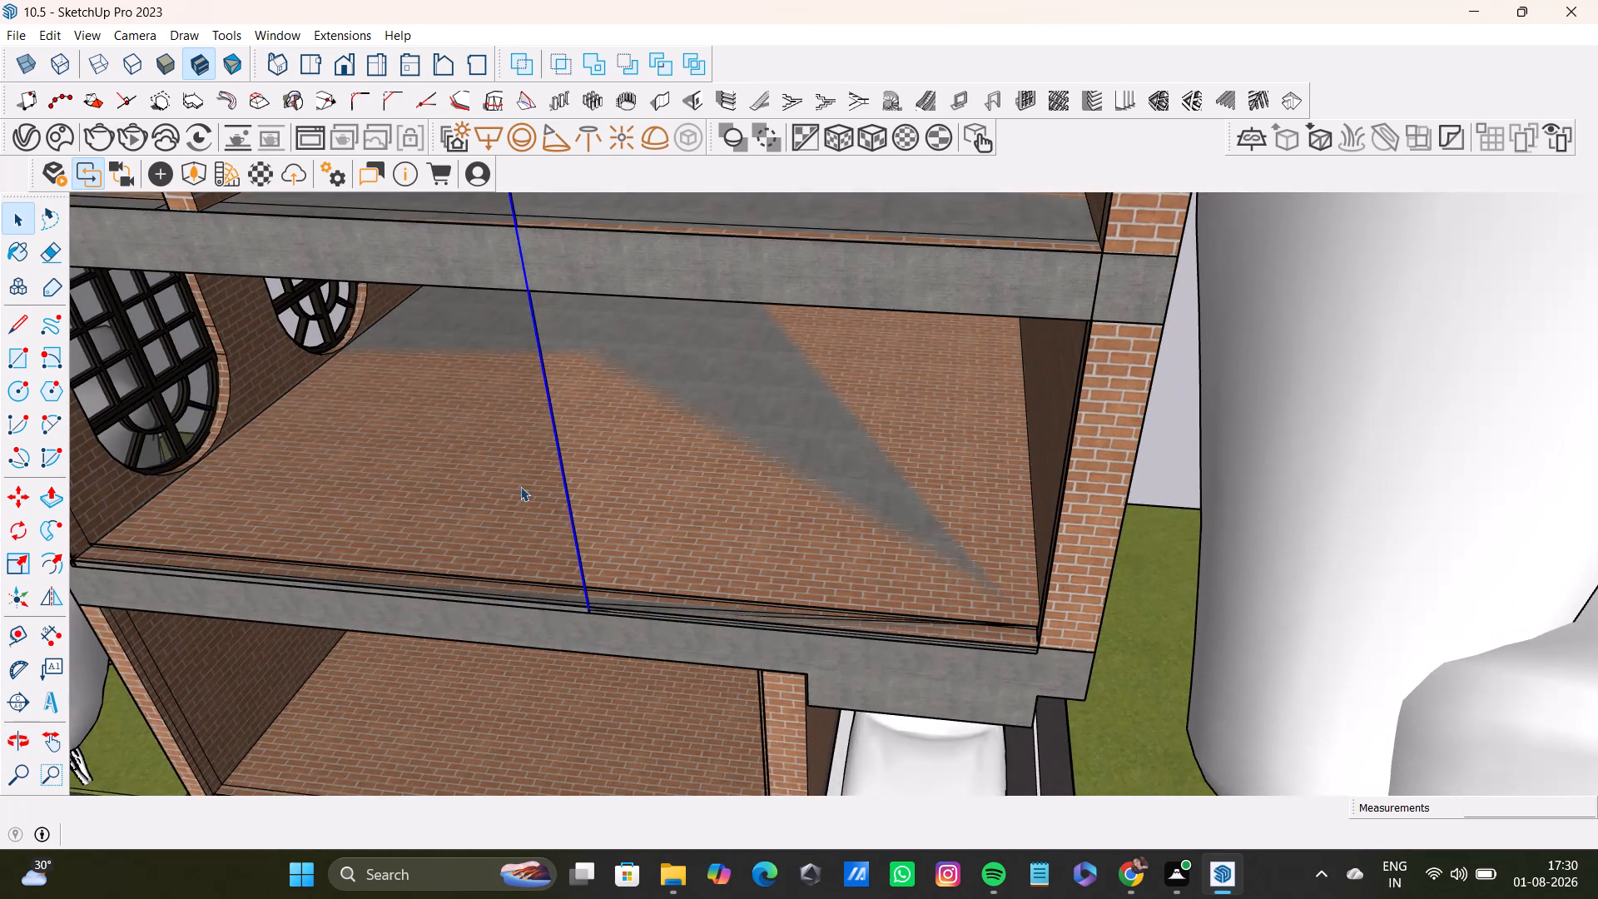
right_click(527, 500)
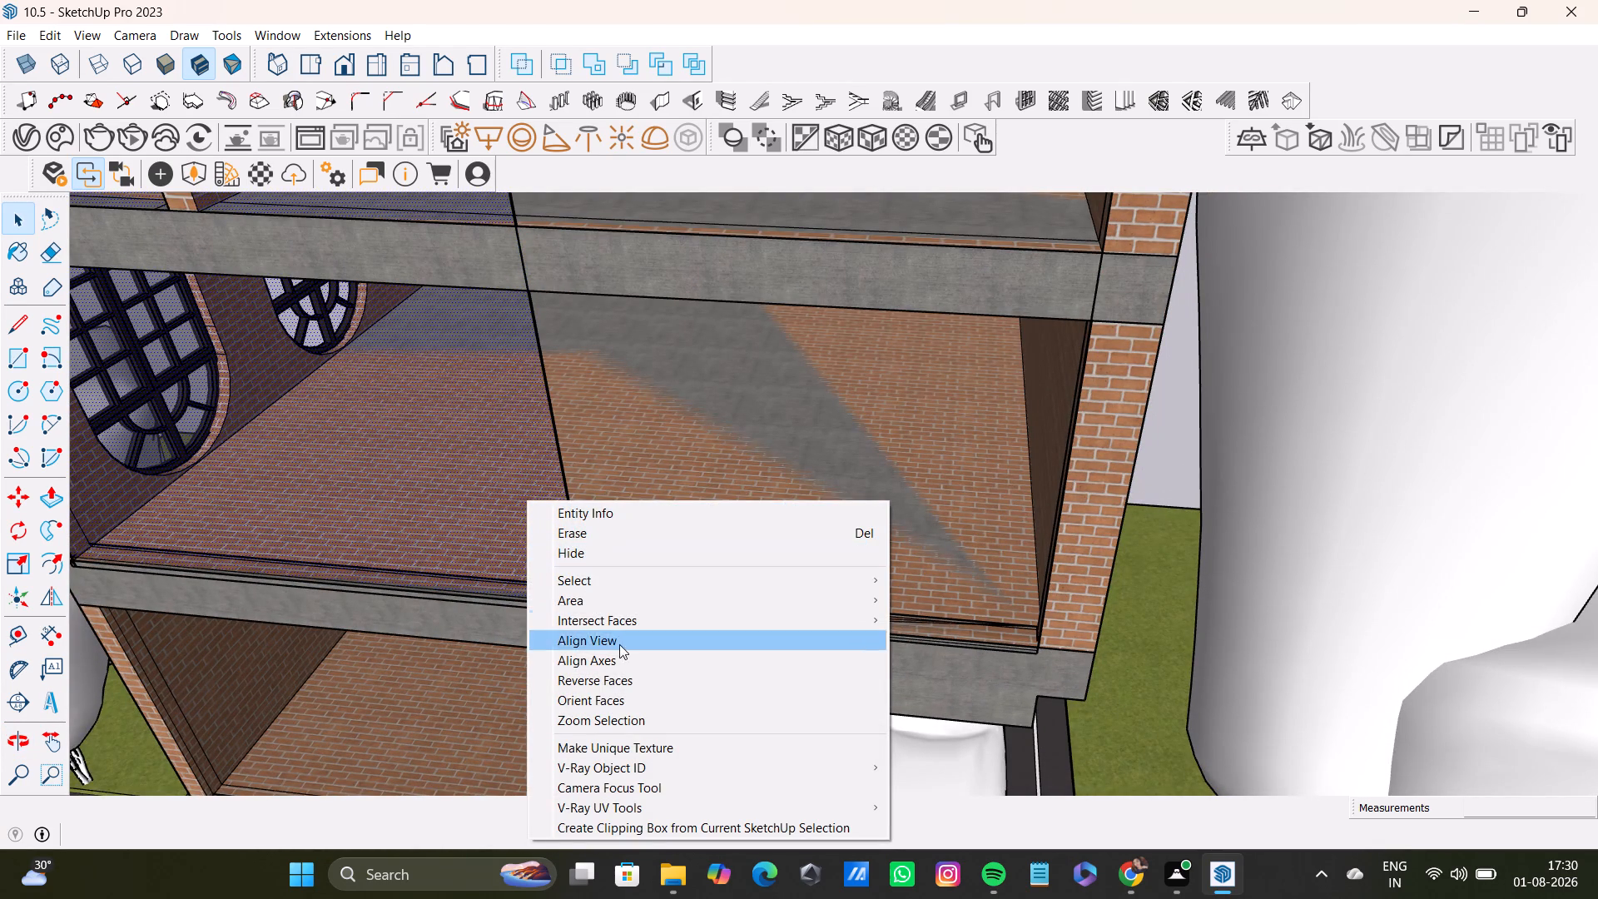
left_click(613, 557)
Examine the building's front openings and interior floors for any remaining covering faces.
left_click(599, 582)
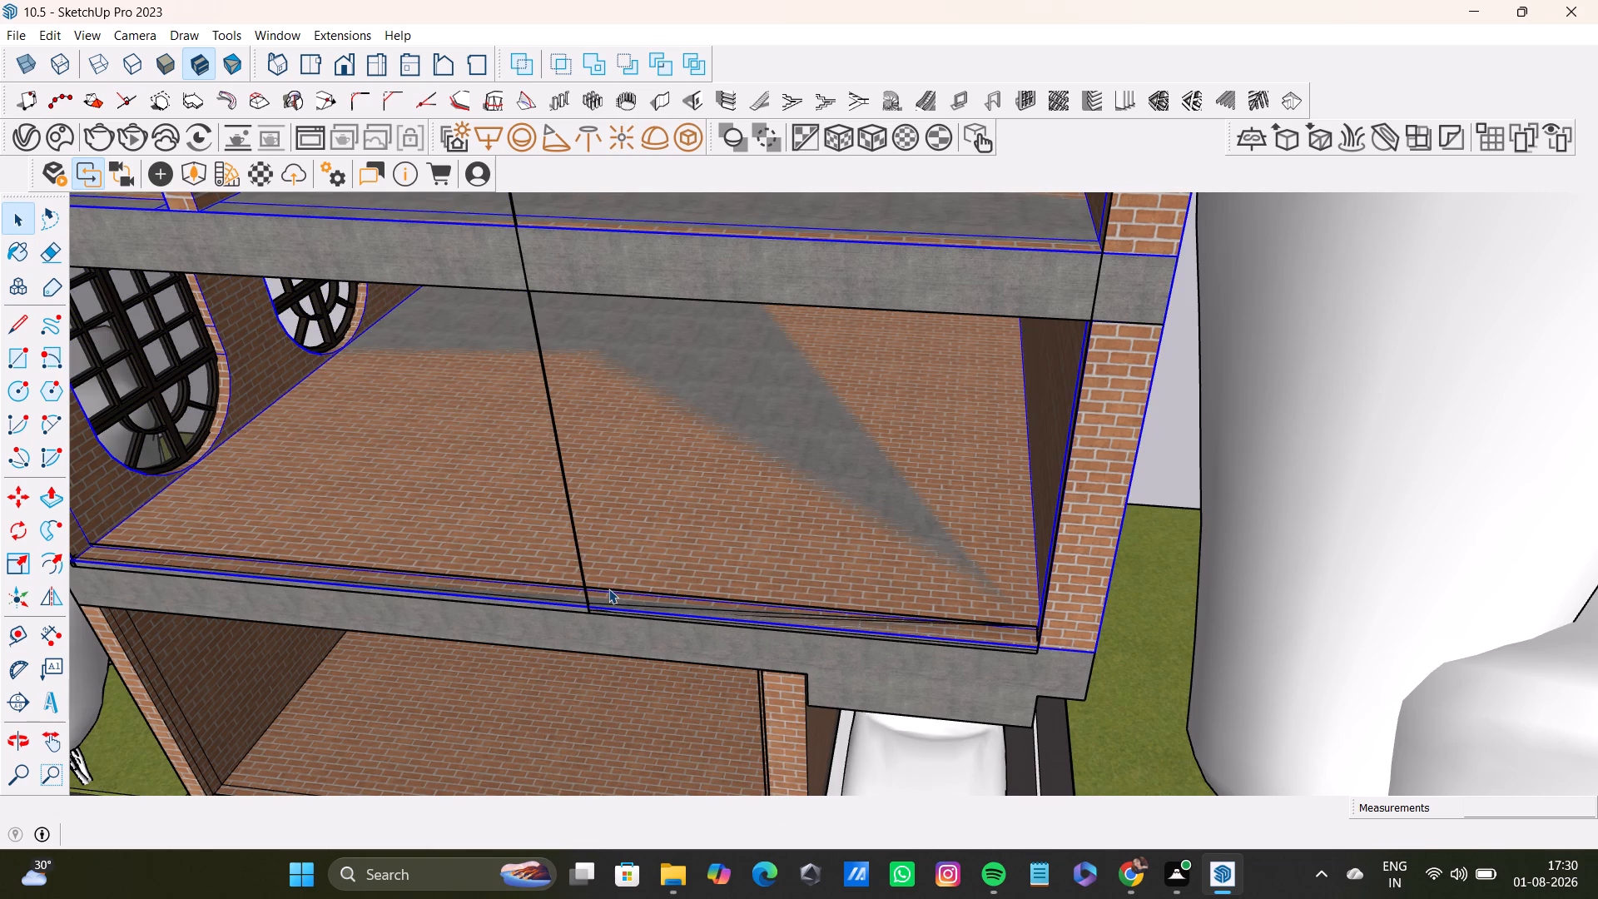
middle_click_drag(745, 550, 658, 675)
left_click(419, 500)
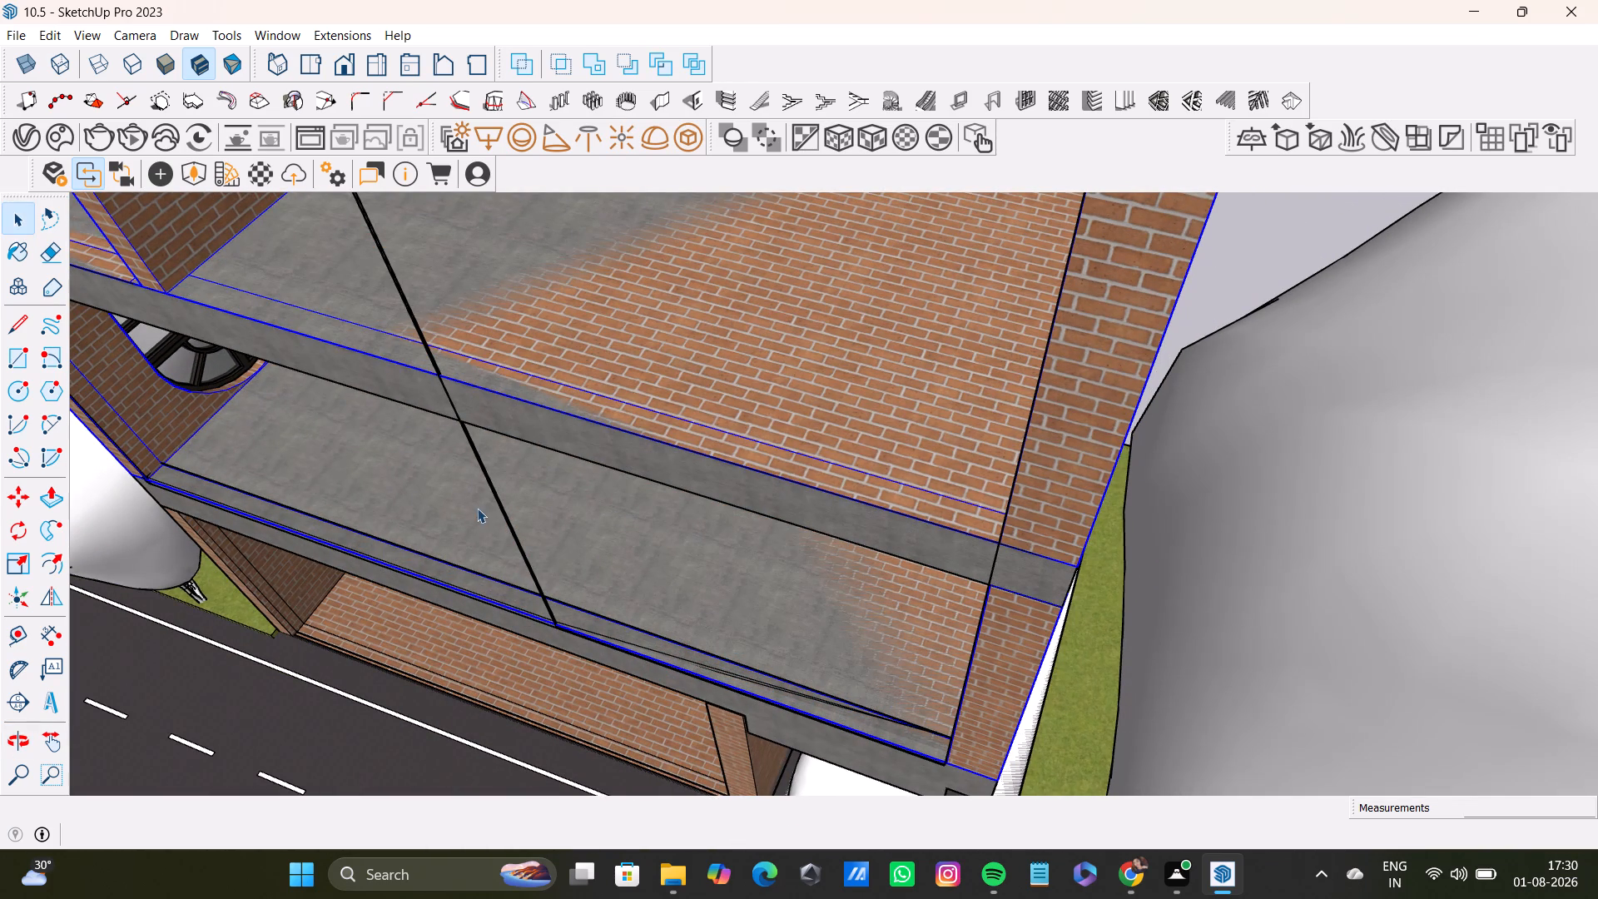
left_click(477, 508)
left_click(1263, 261)
scroll(593, 593, "down", 2)
middle_click_drag(593, 593, 724, 474)
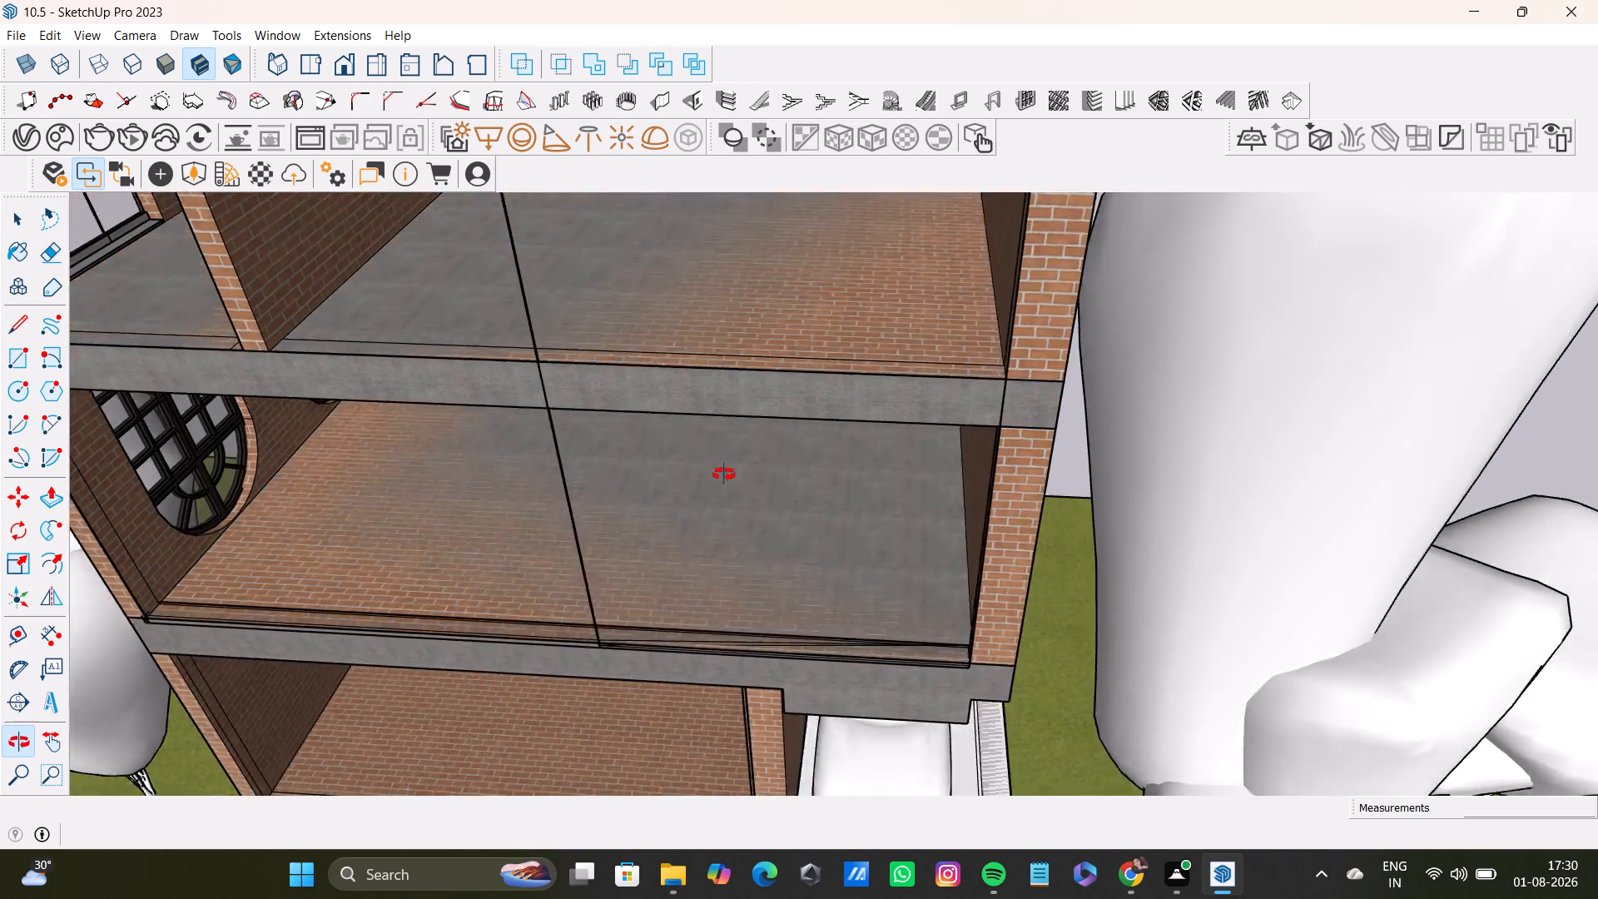
middle_click_drag(724, 474, 797, 388)
scroll(696, 444, "down", 9)
middle_click_drag(701, 403, 753, 578)
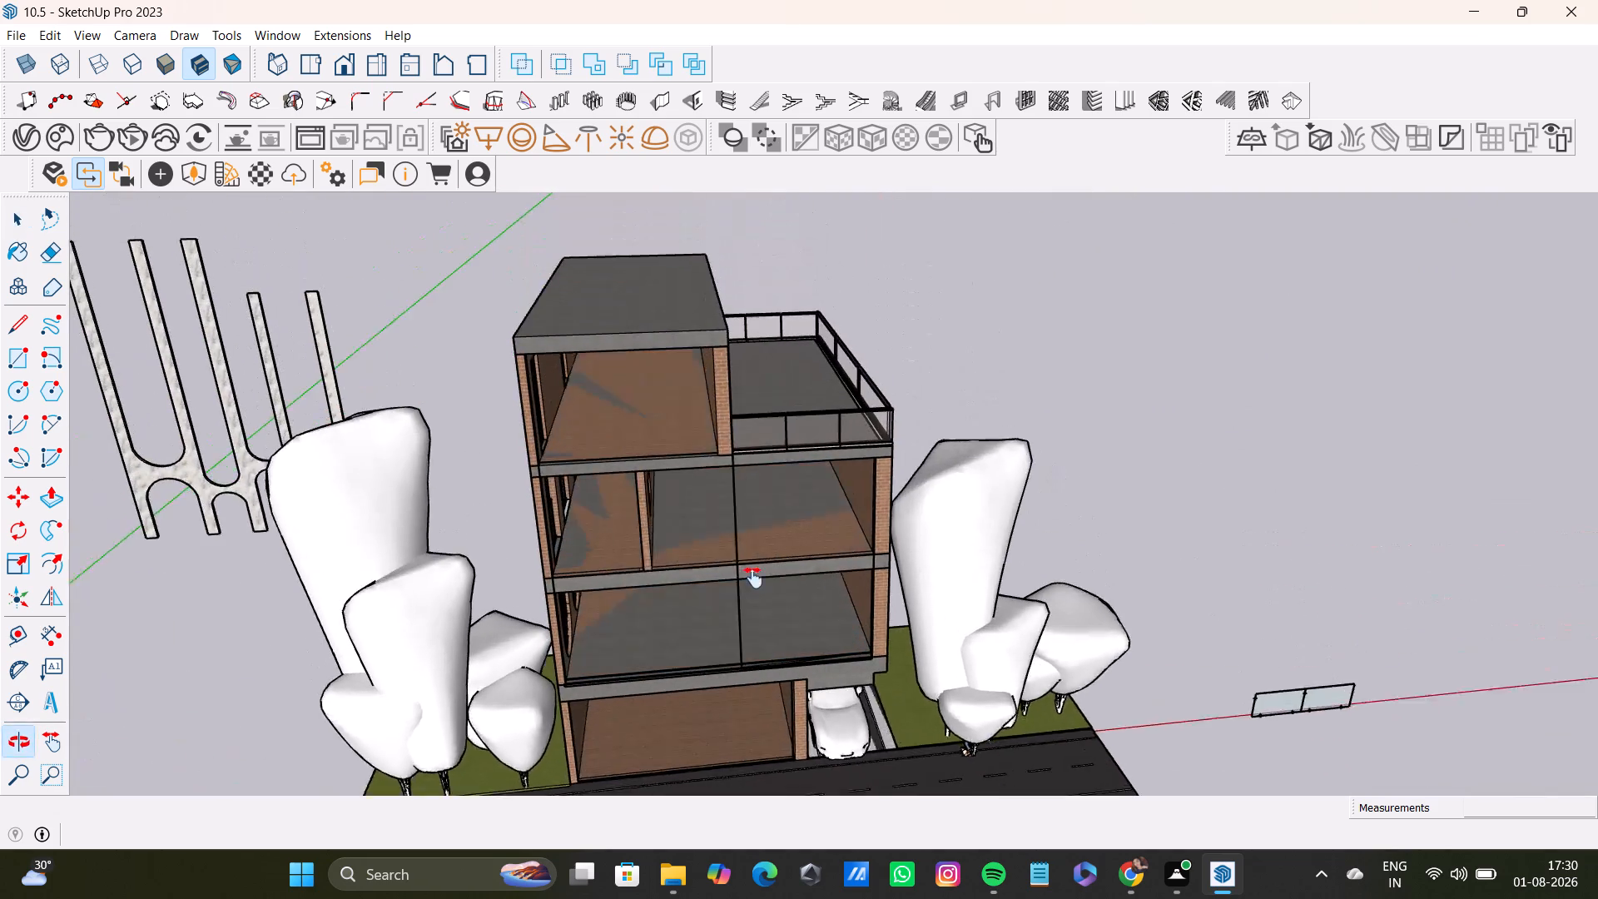
Import the Component_52 office workstation model from Downloads and place it on open ground beside the building, near the separate glass panels.
middle_click_drag(753, 578, 753, 580)
middle_click_drag(754, 581, 814, 414)
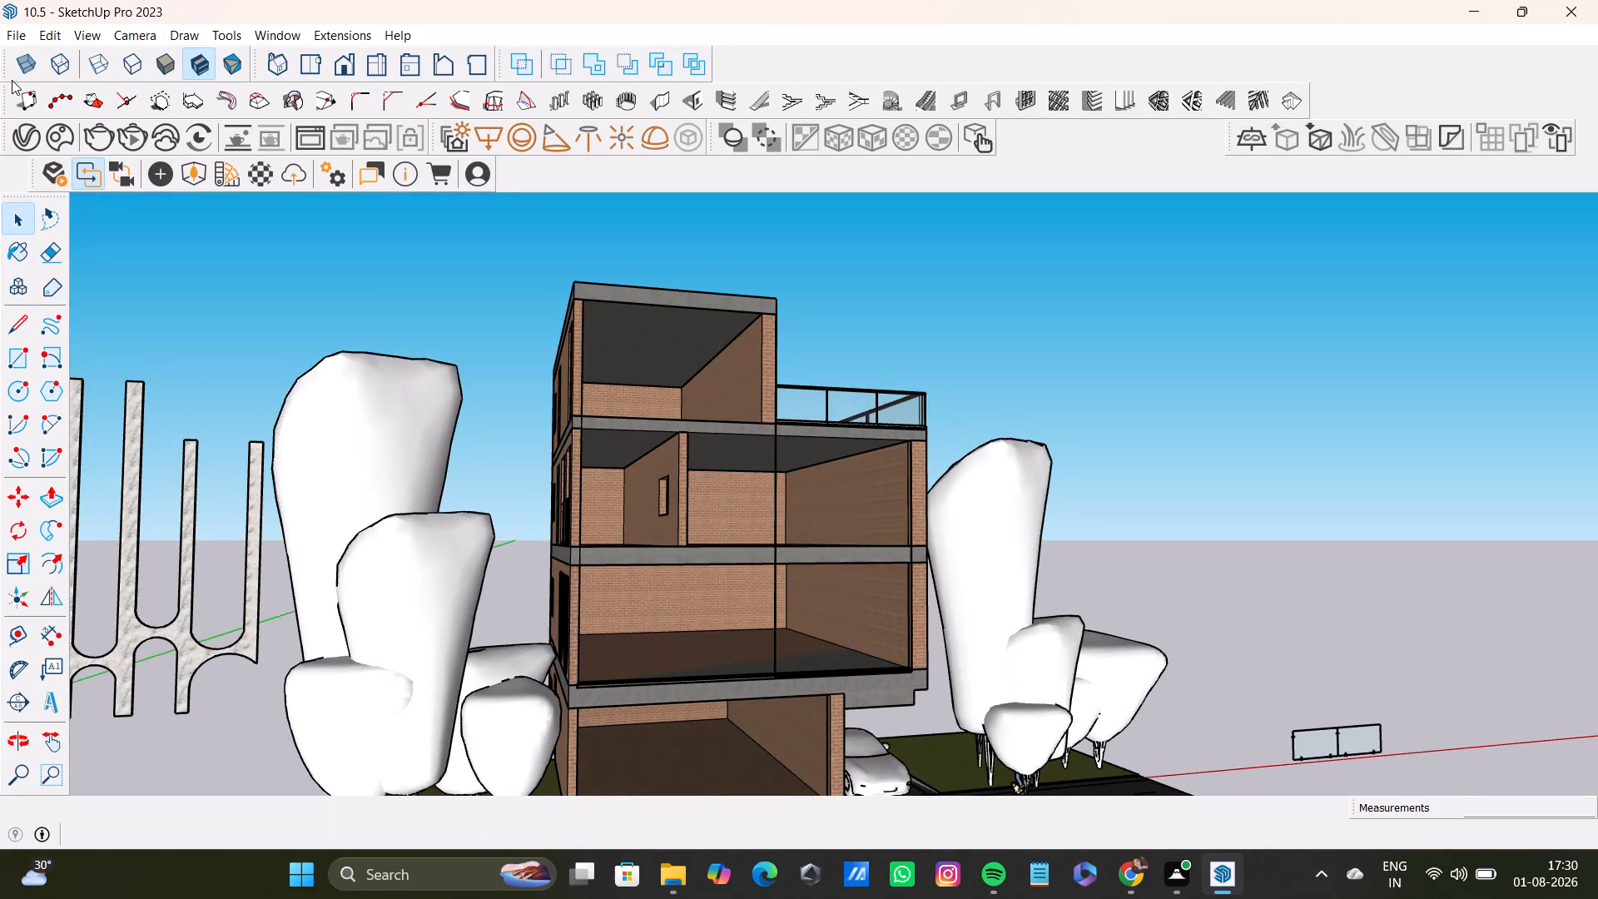
left_click(22, 37)
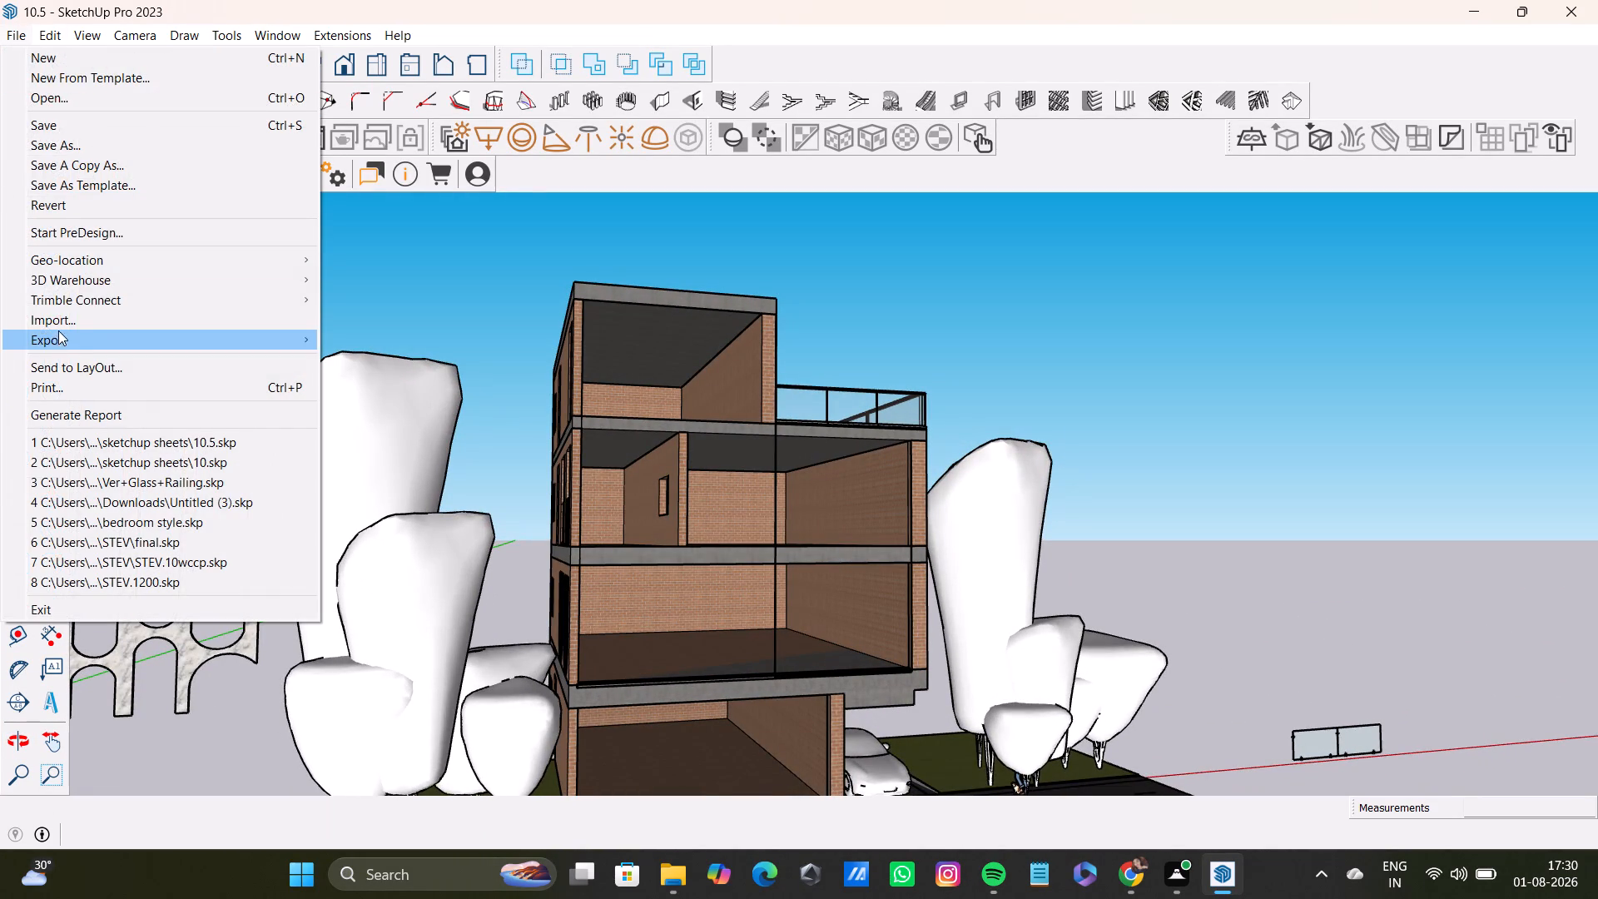
left_click(61, 325)
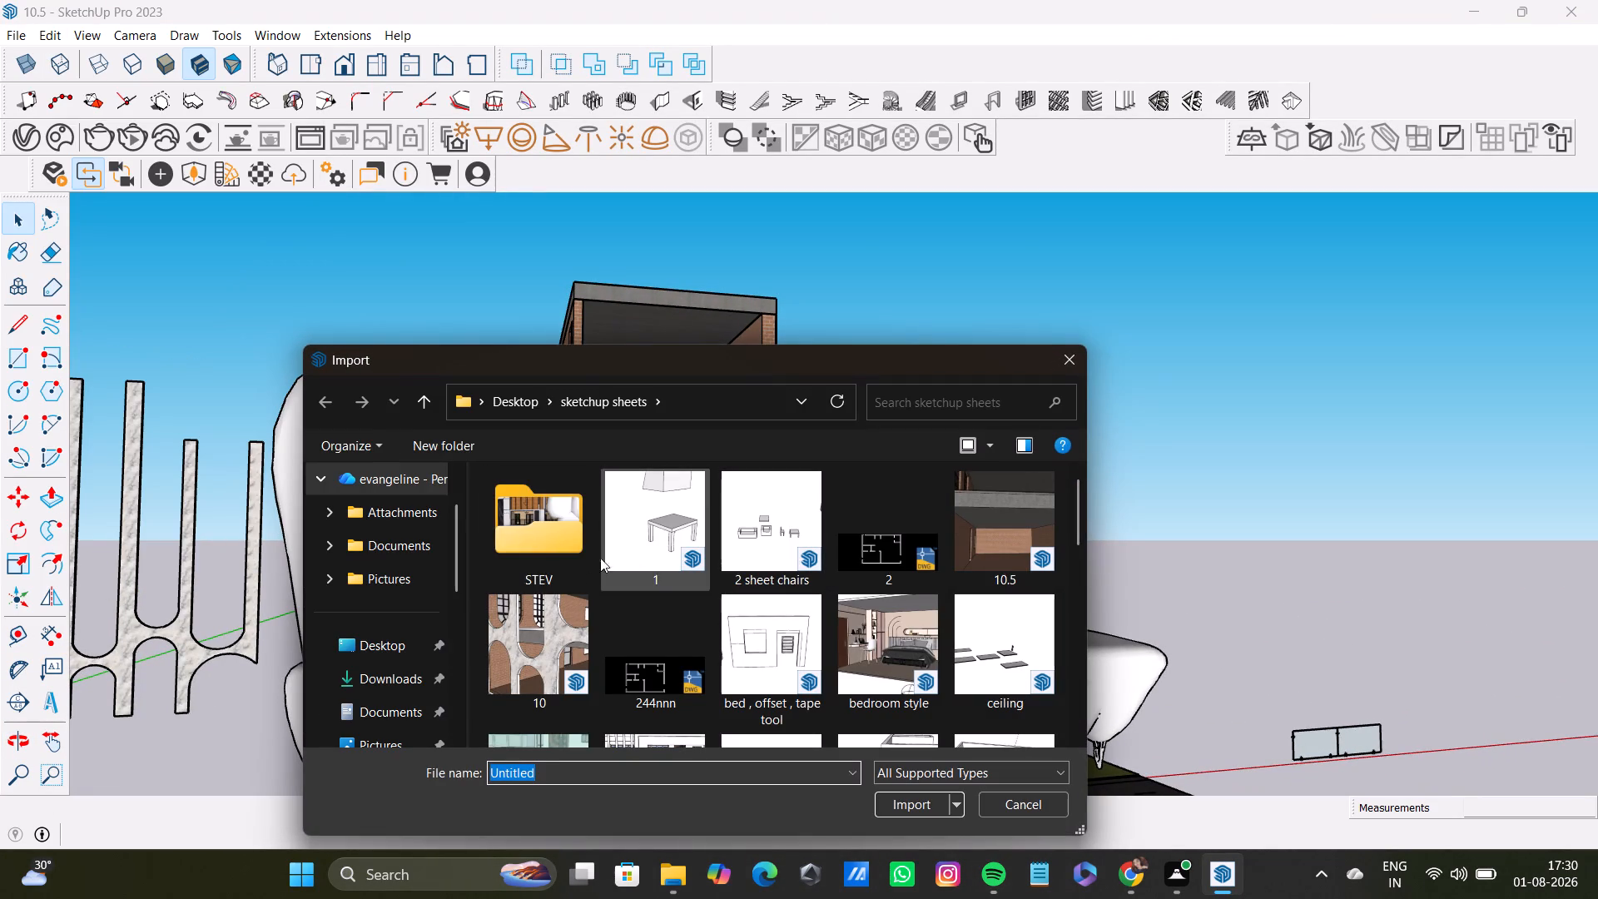
left_click(356, 674)
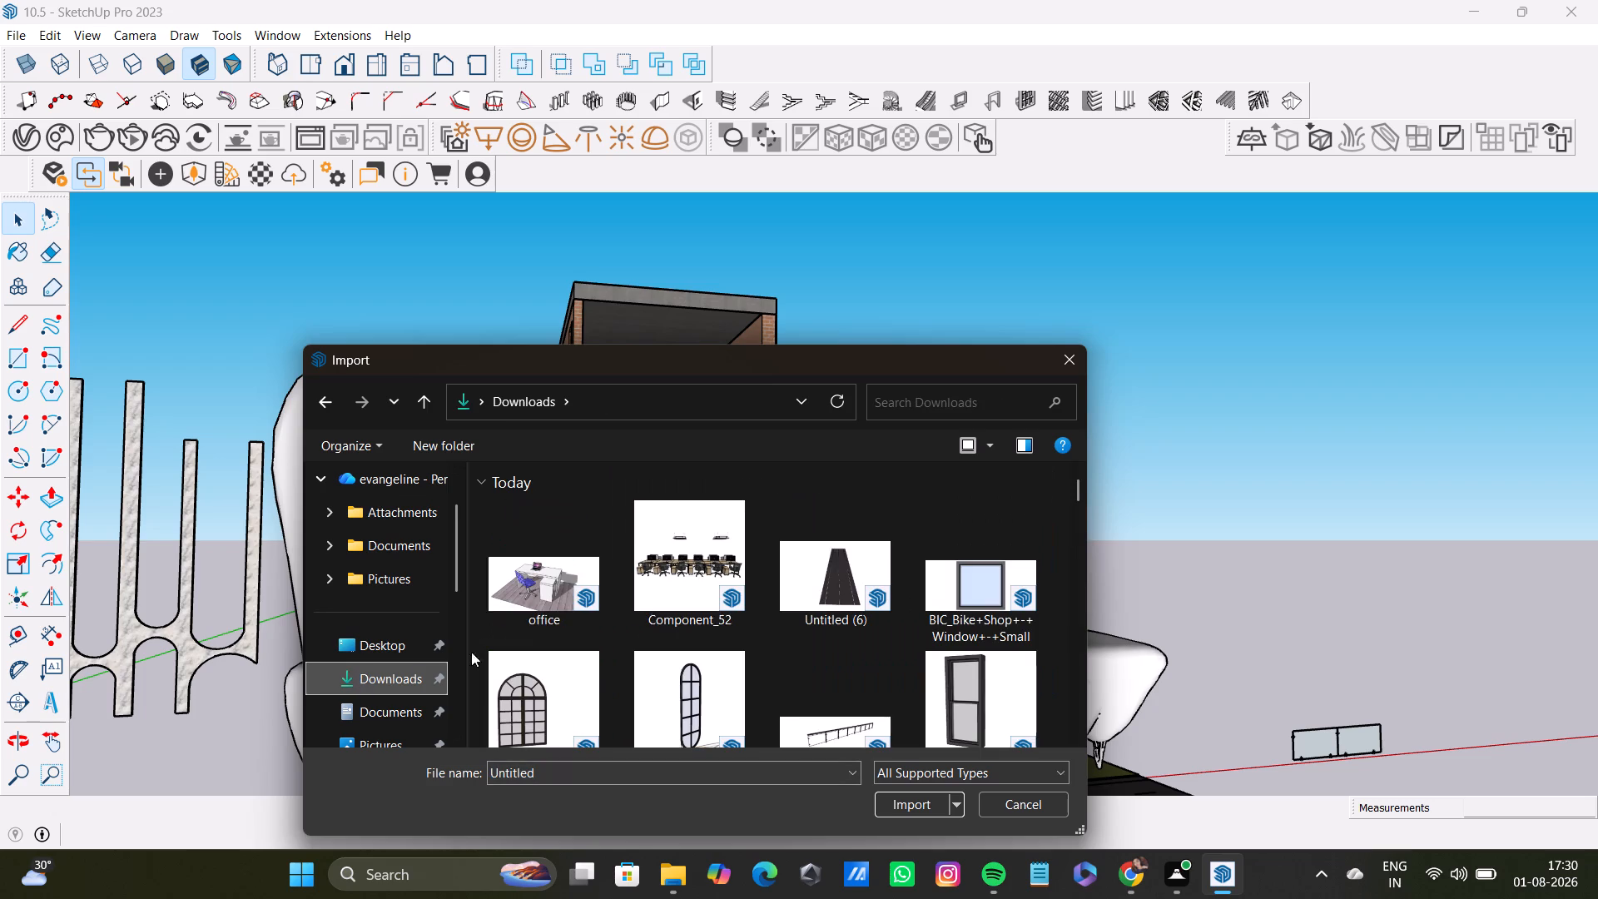
left_click(679, 559)
left_click(918, 809)
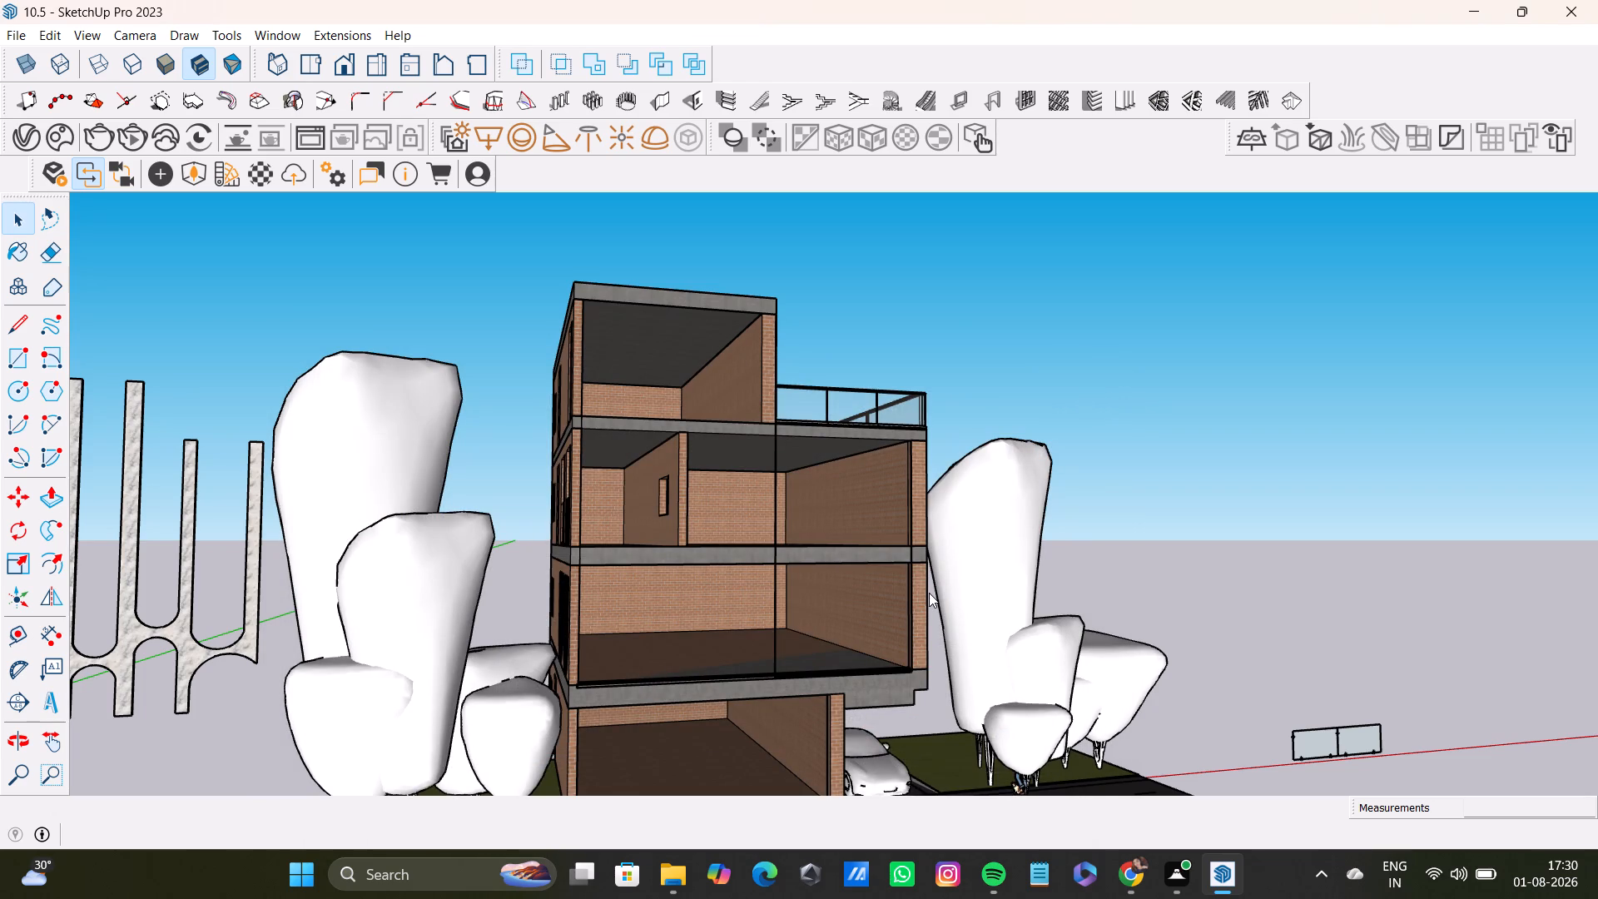
middle_click_drag(1199, 530, 987, 717)
middle_click_drag(980, 623, 881, 742)
left_click(953, 489)
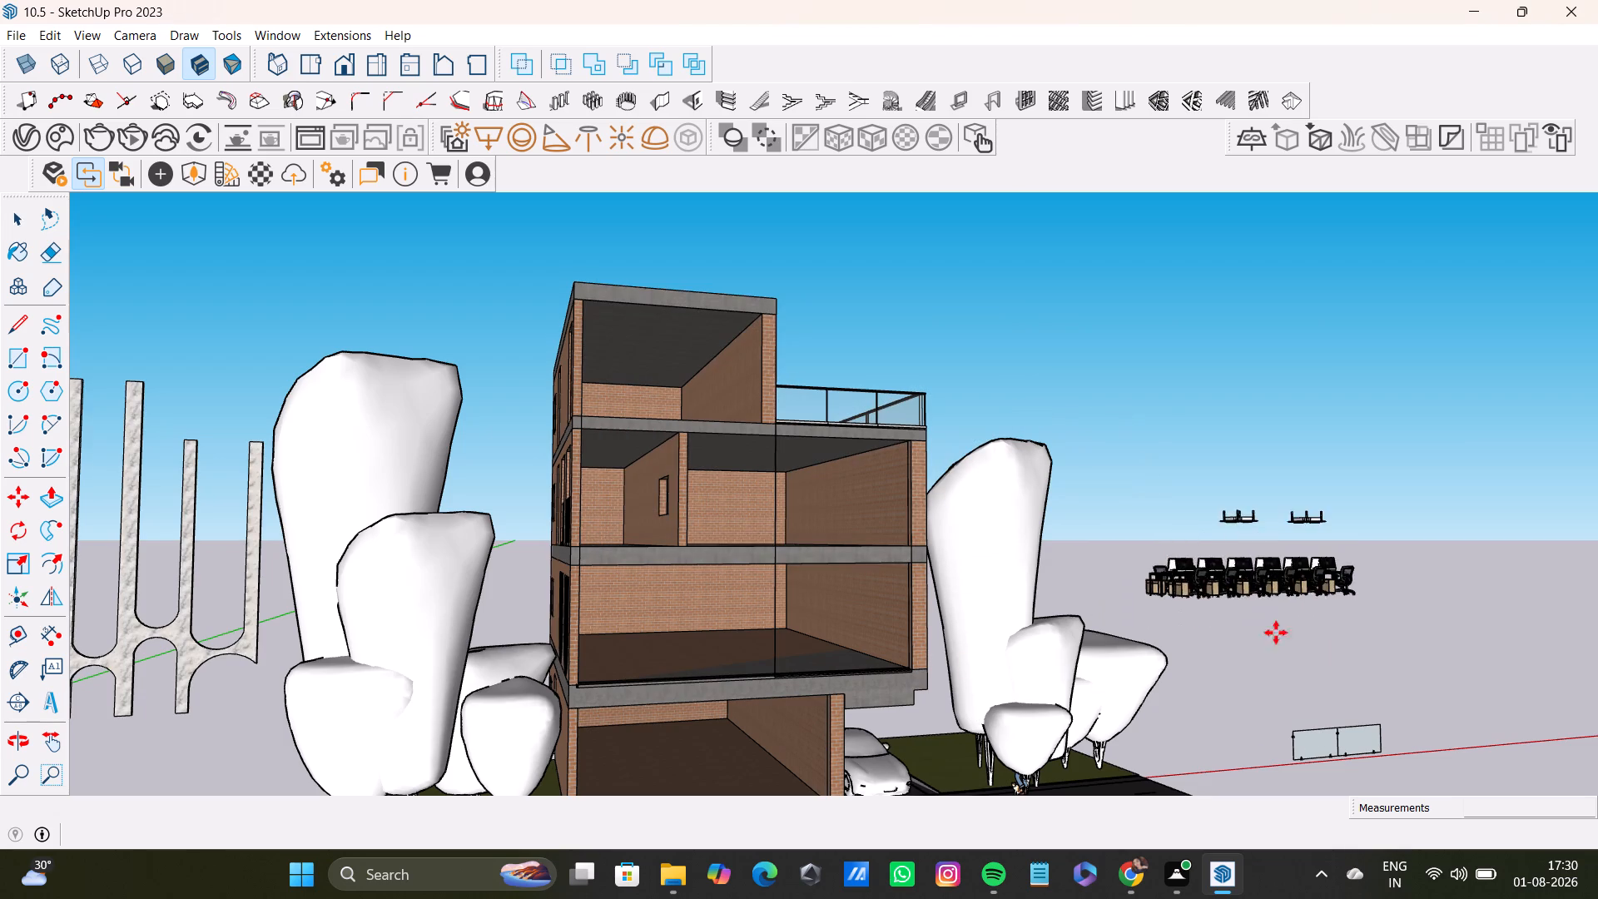
left_click(1313, 689)
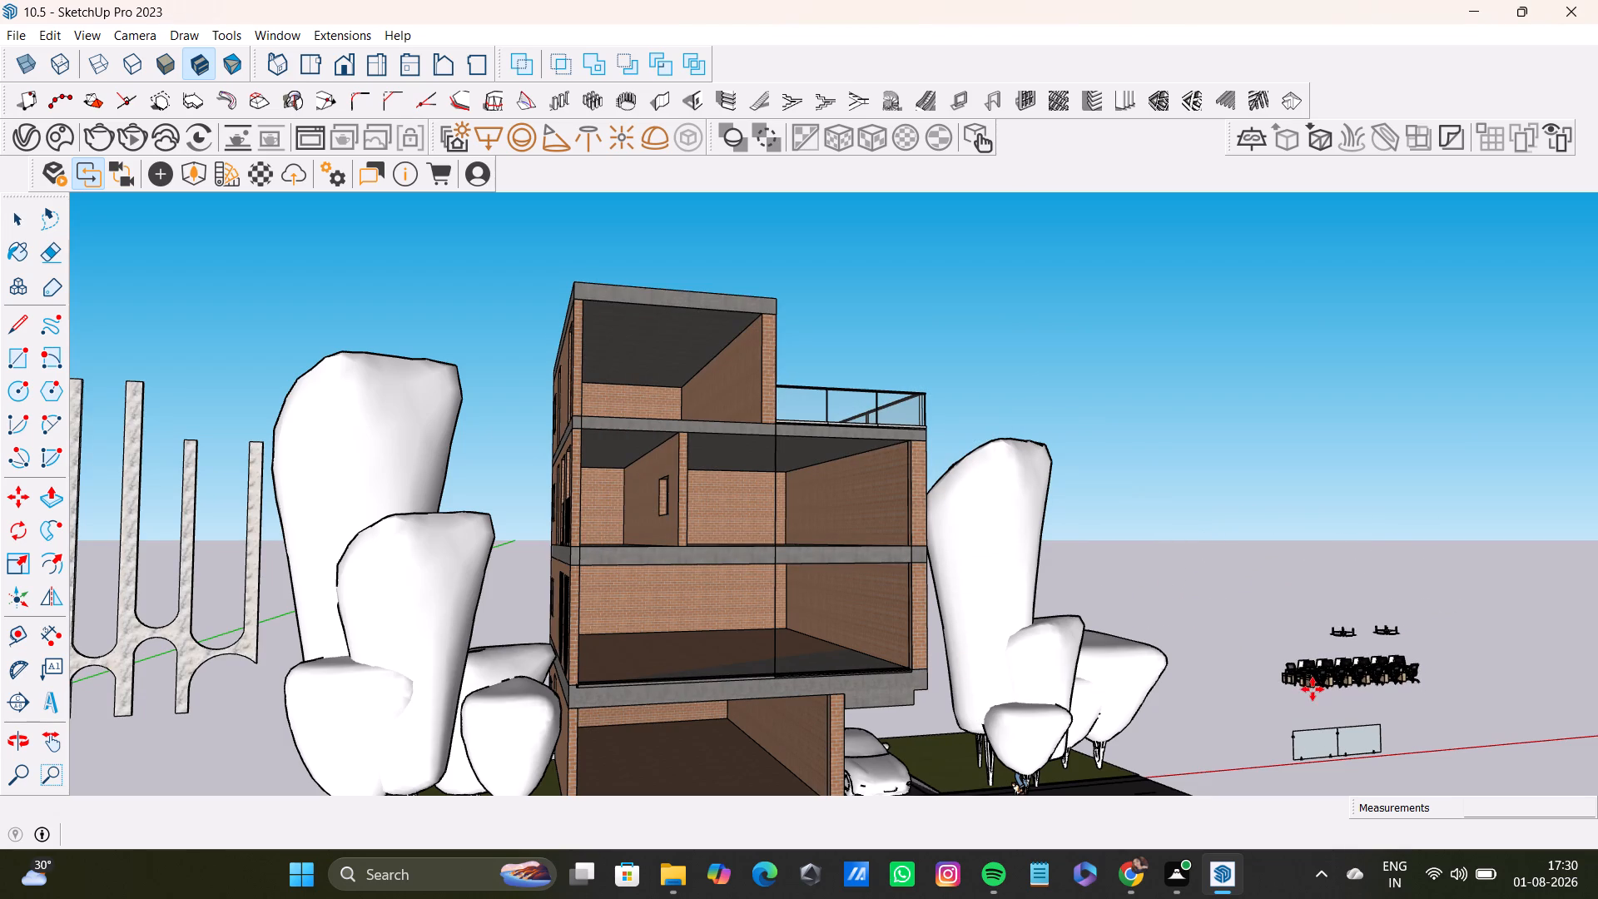
Open the imported workstation component and delete the two ceiling units suspended above the desks.
middle_click_drag(1281, 677, 1114, 657, "shift")
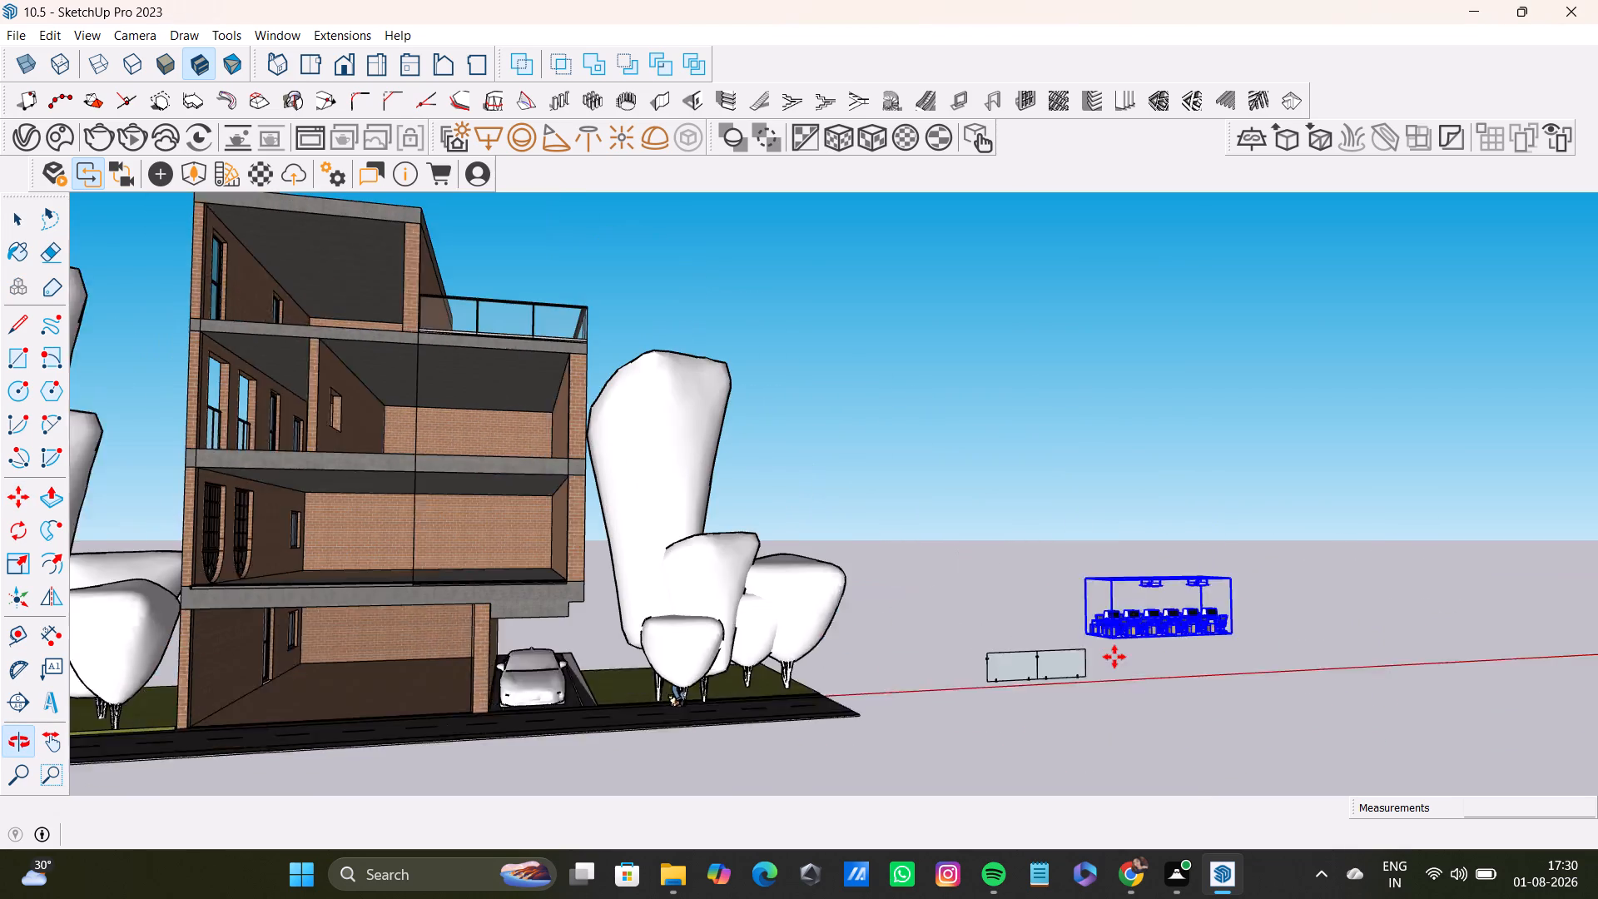
middle_click_drag(1079, 674, 1139, 795)
middle_click_drag(749, 589, 714, 509, "shift")
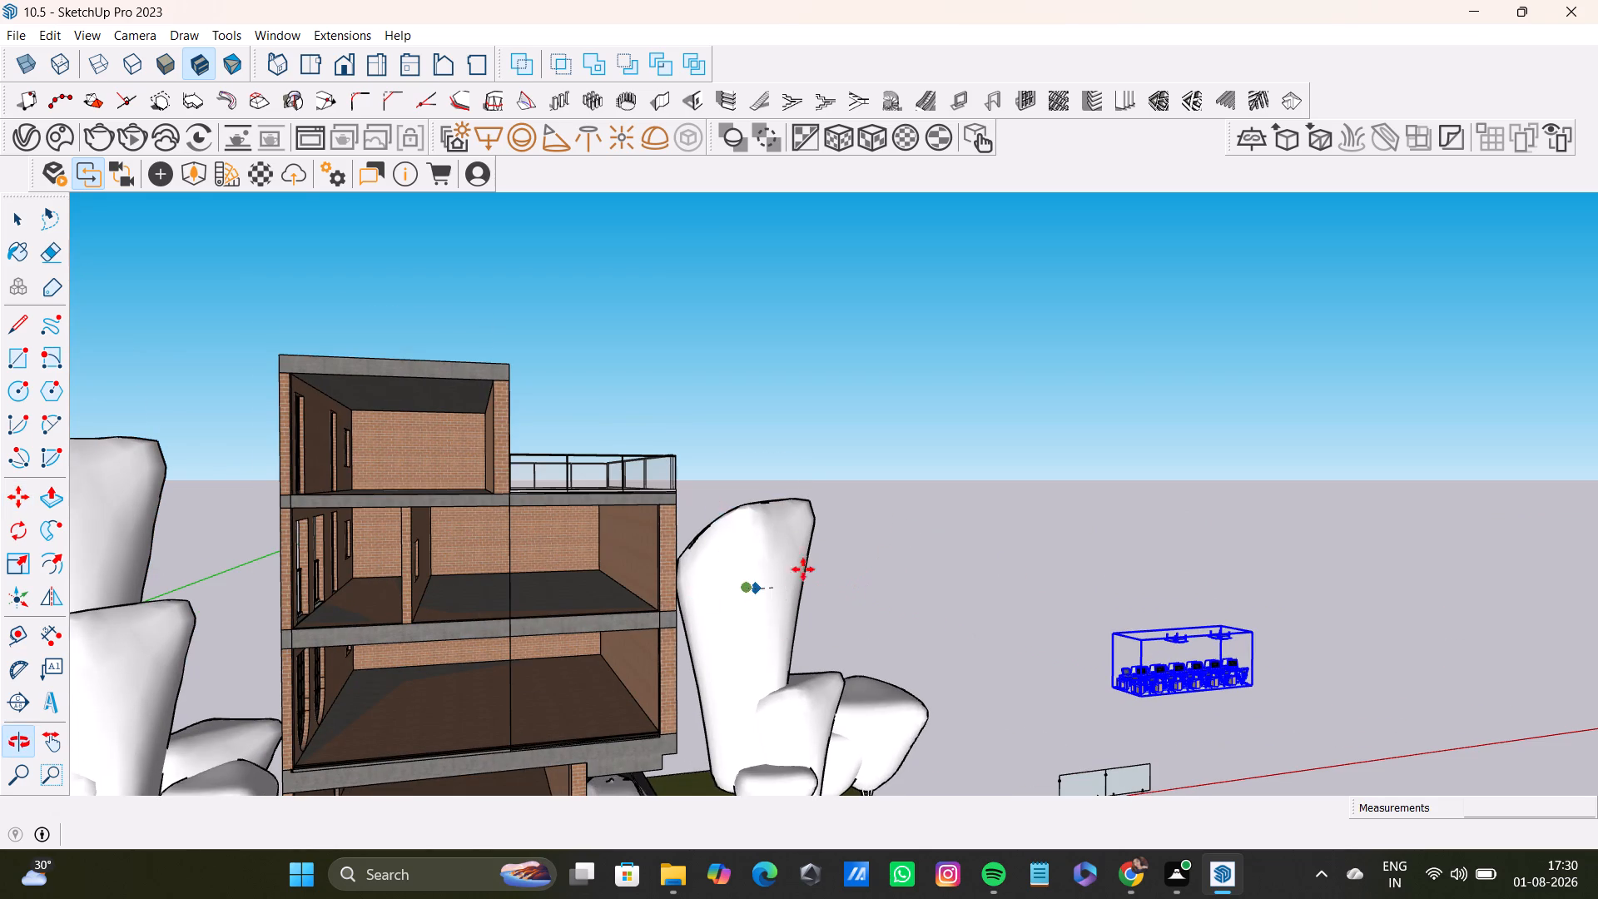
middle_click_drag(856, 604, 942, 728)
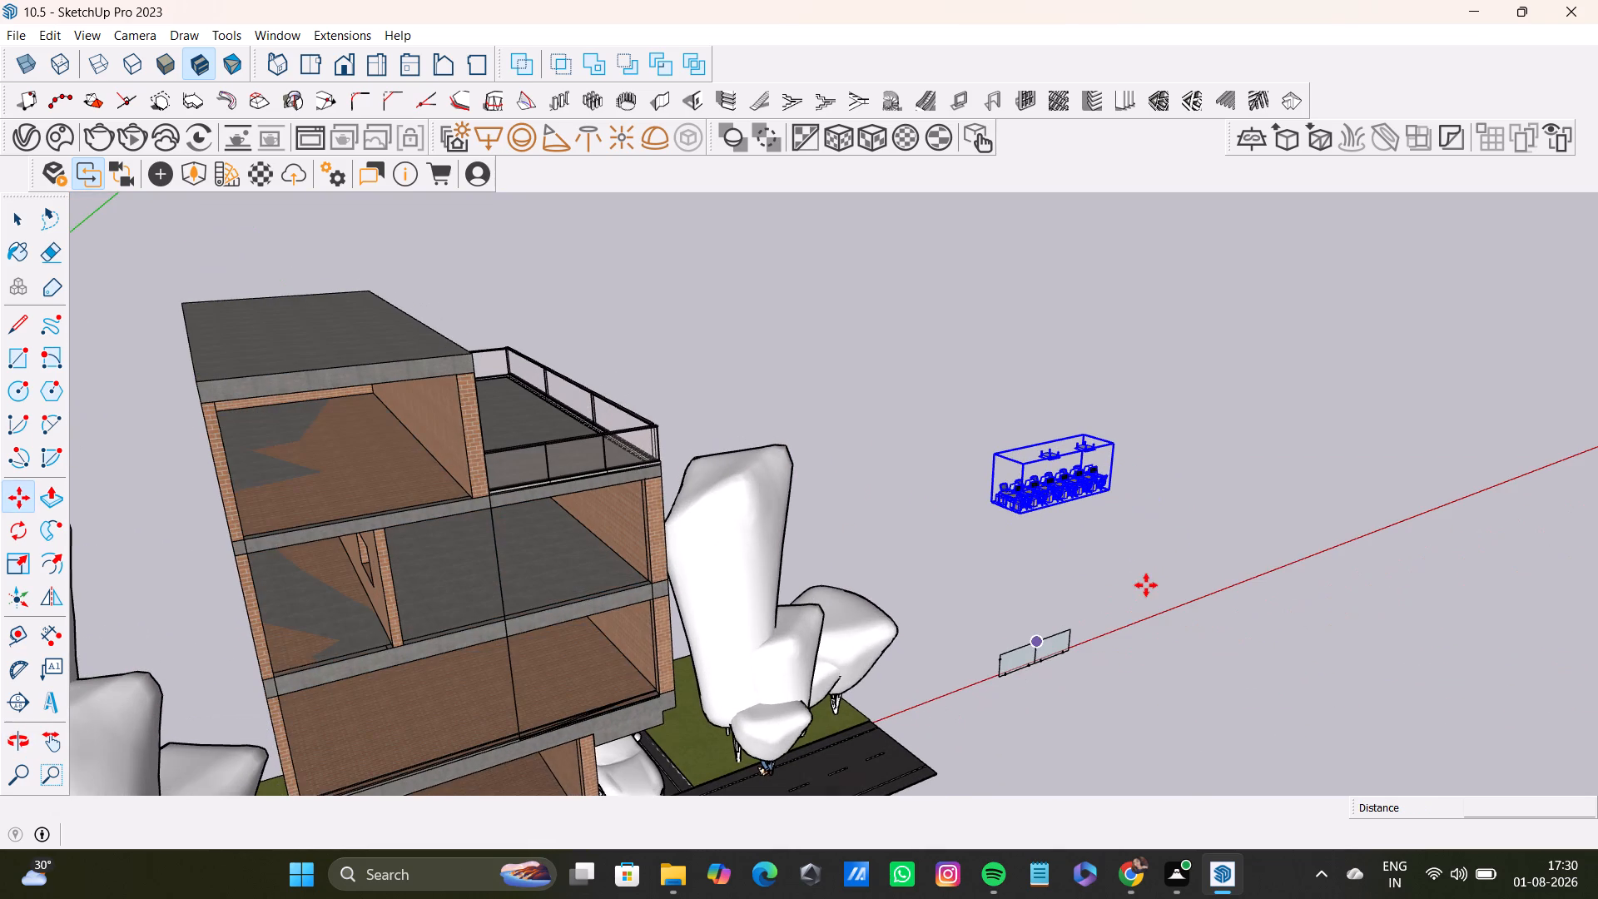
key("space")
left_click(1041, 523)
scroll(1021, 474, "up", 7)
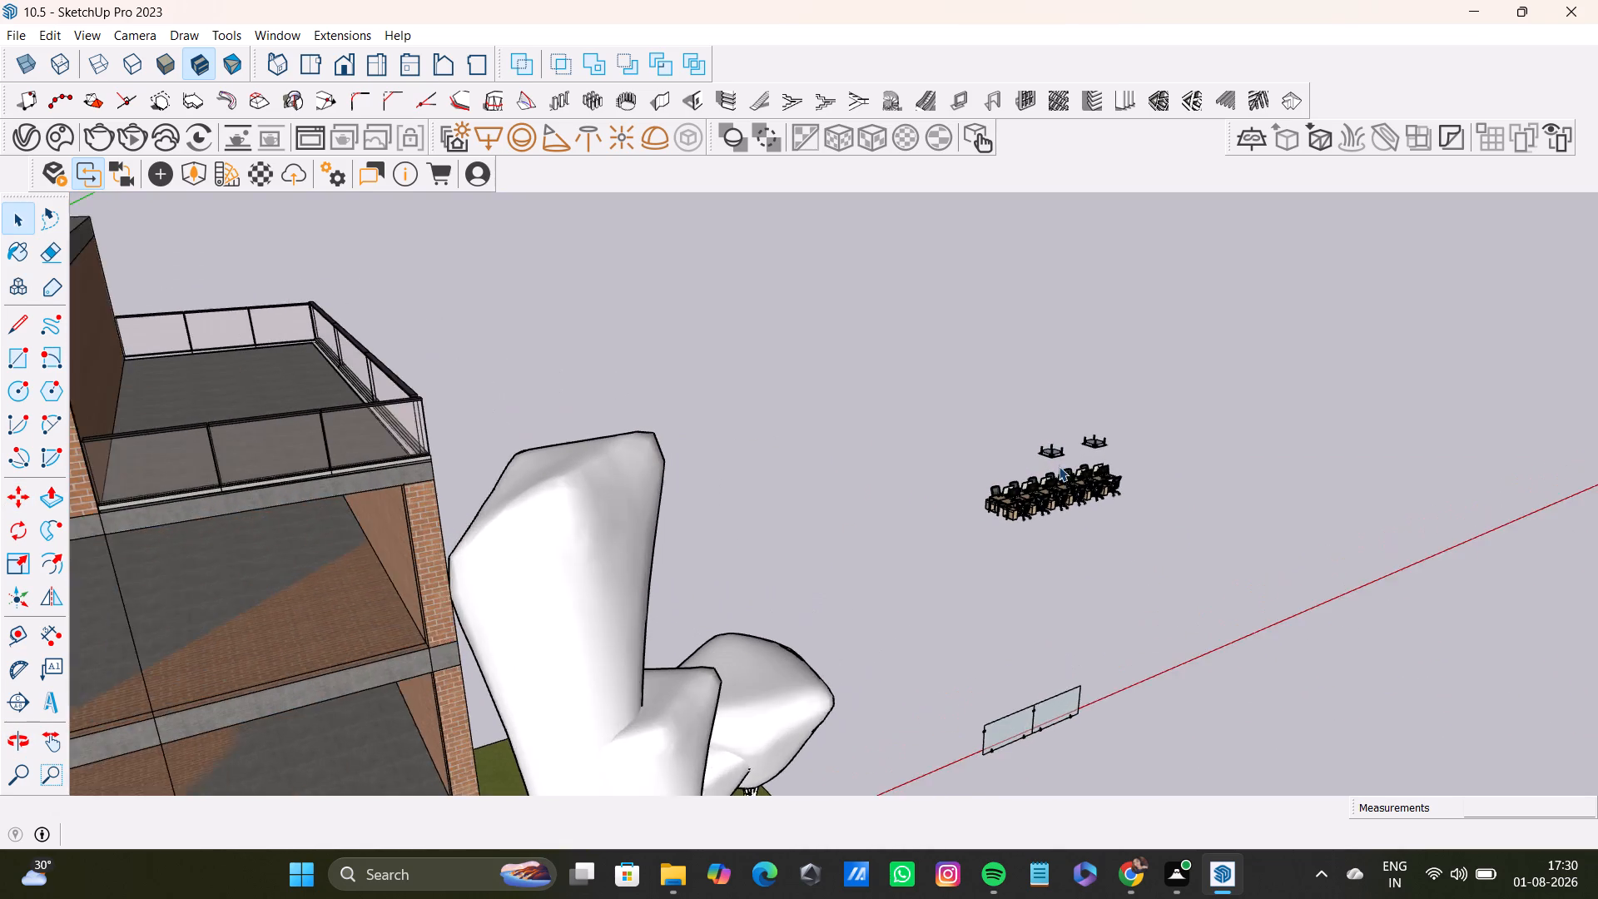
scroll(1075, 490, "up", 18)
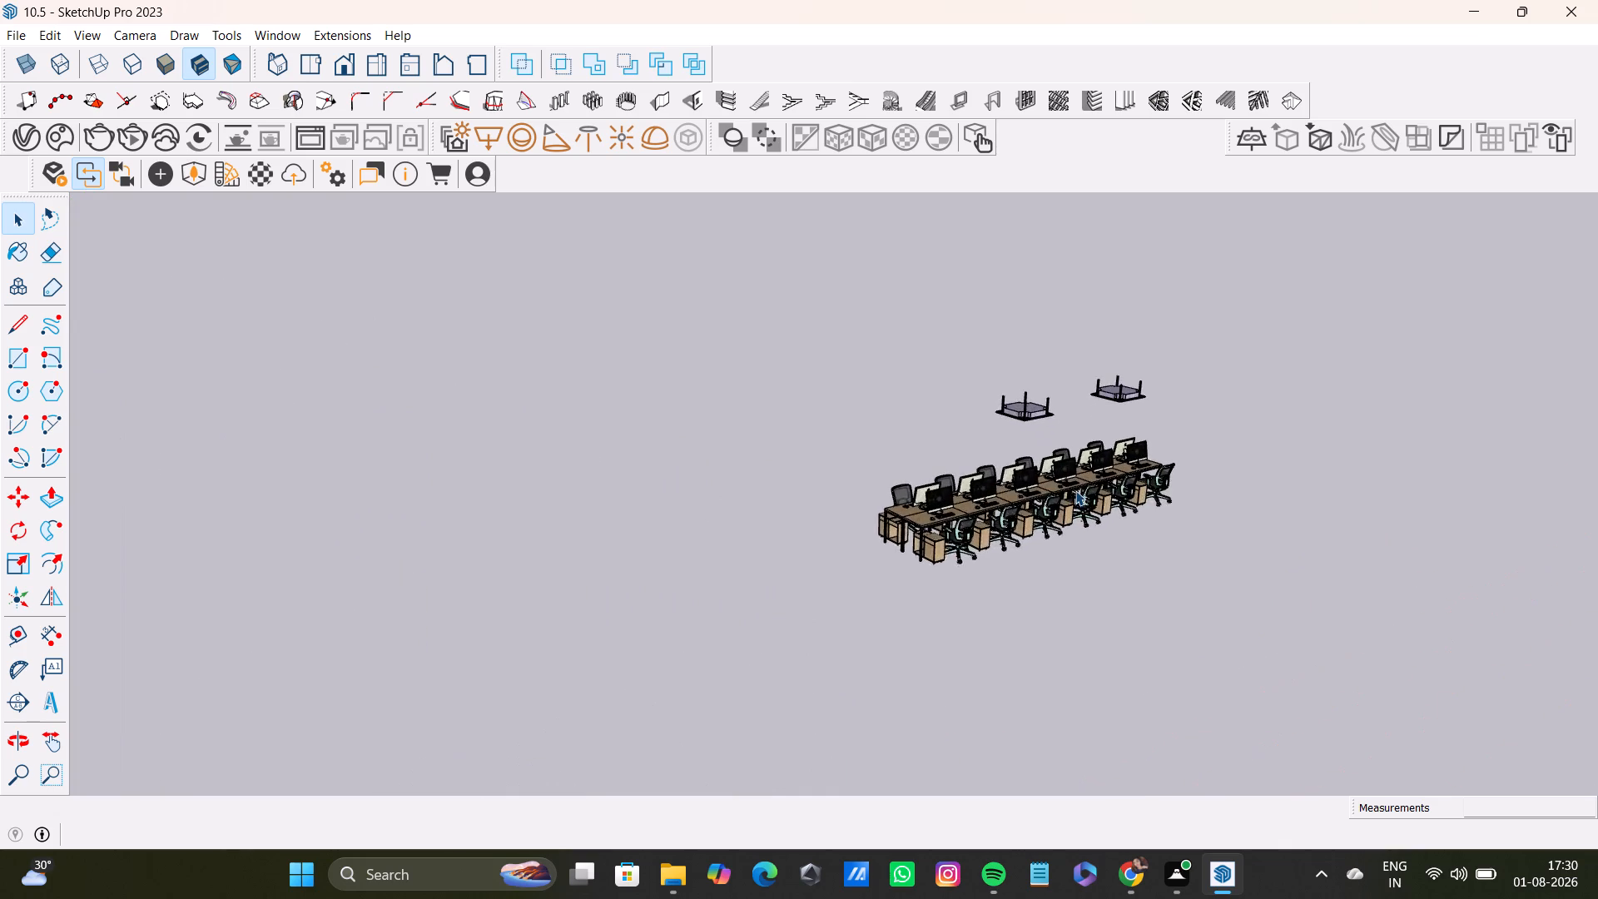
scroll(1075, 490, "up", 4)
scroll(1005, 529, "up", 3)
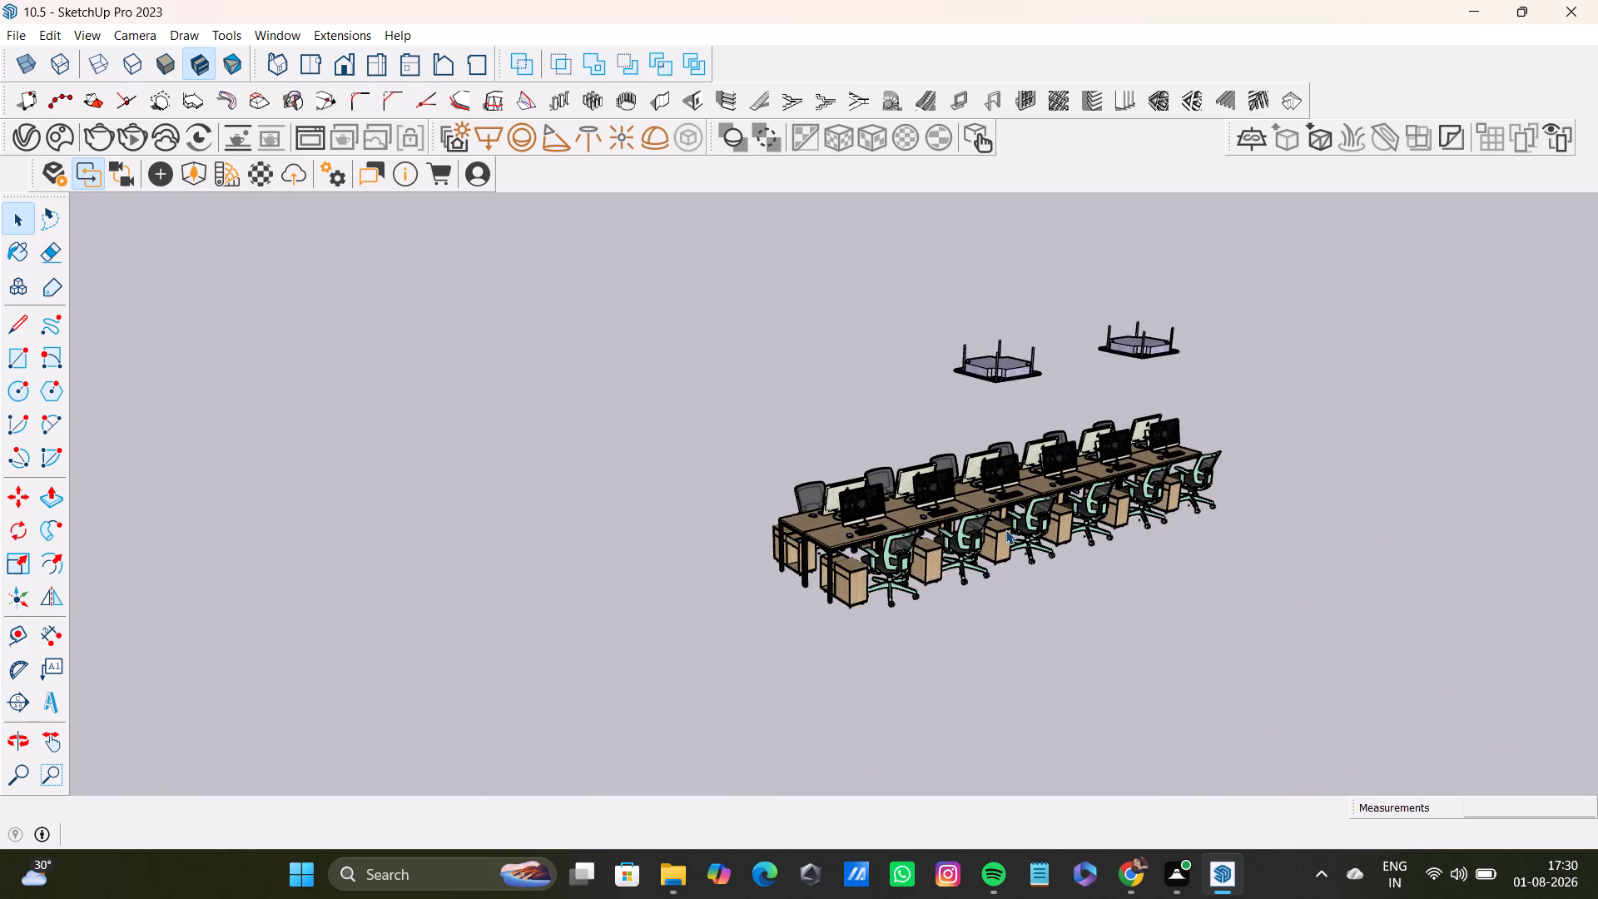
scroll(1005, 529, "up", 1)
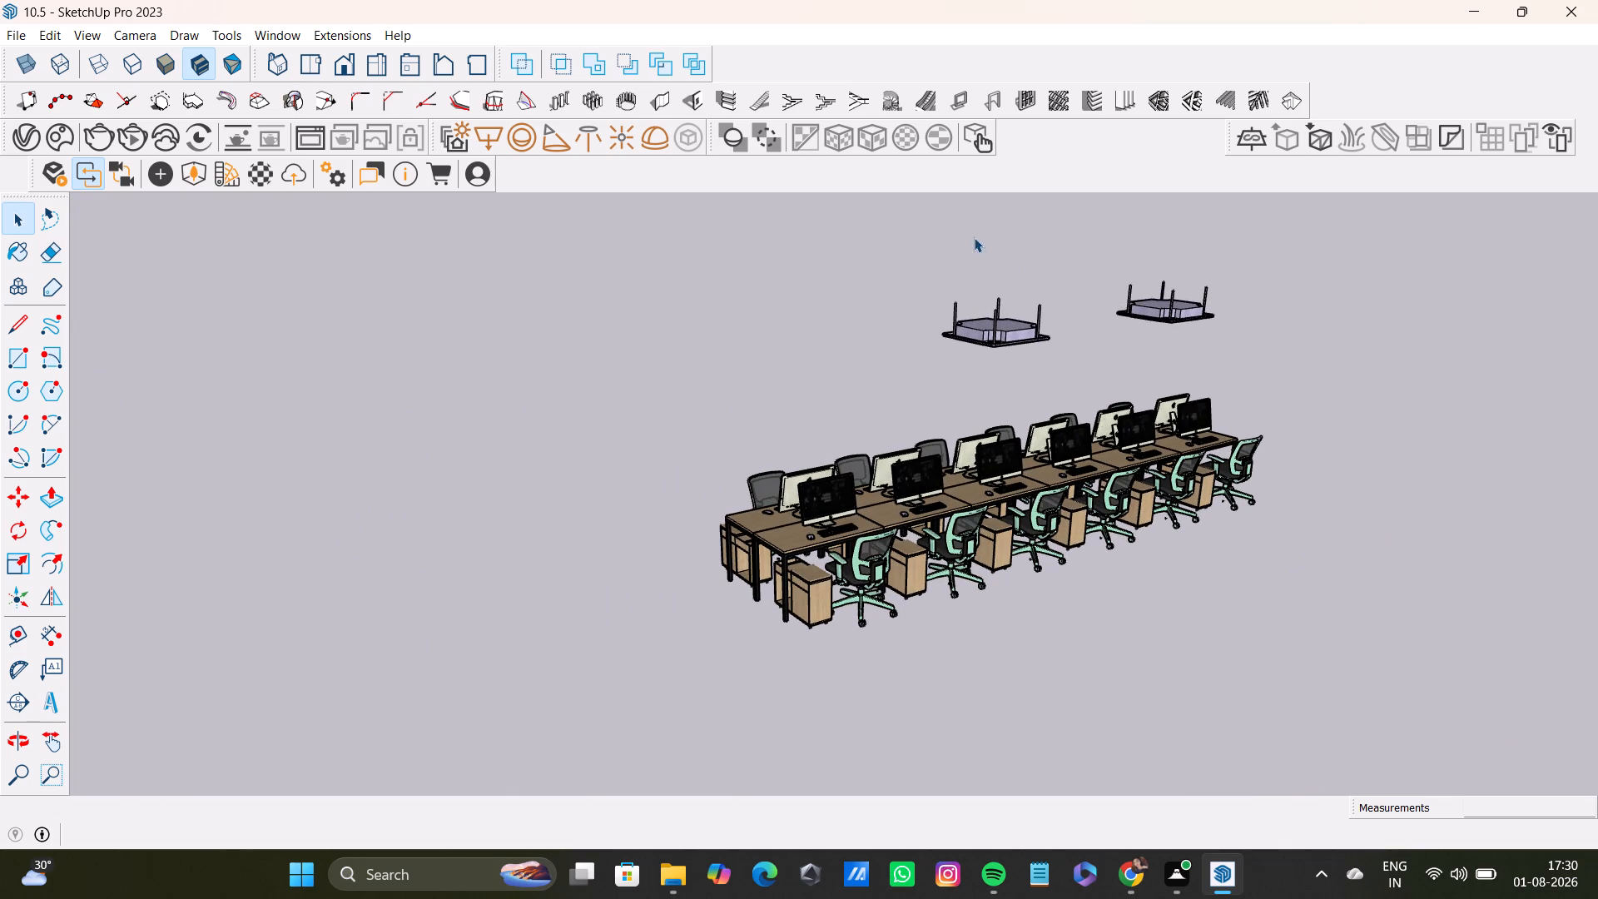
left_click_drag(876, 248, 1288, 348)
left_click_drag(879, 270, 1030, 350)
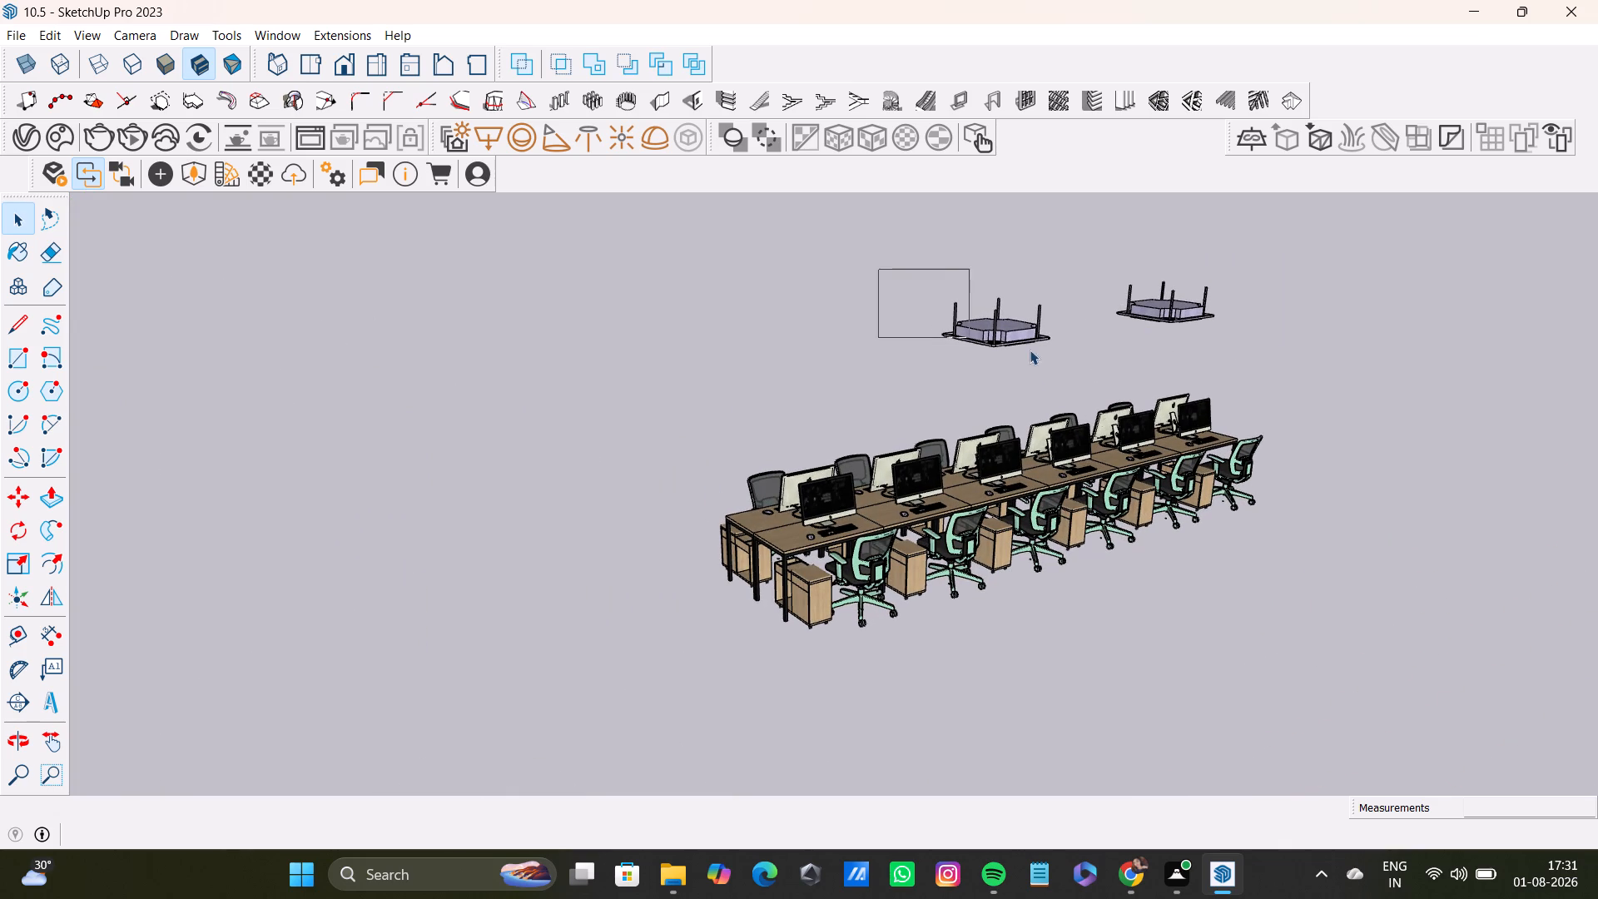
left_click_drag(1030, 350, 1314, 392)
double_click(1146, 292)
double_click(1159, 302)
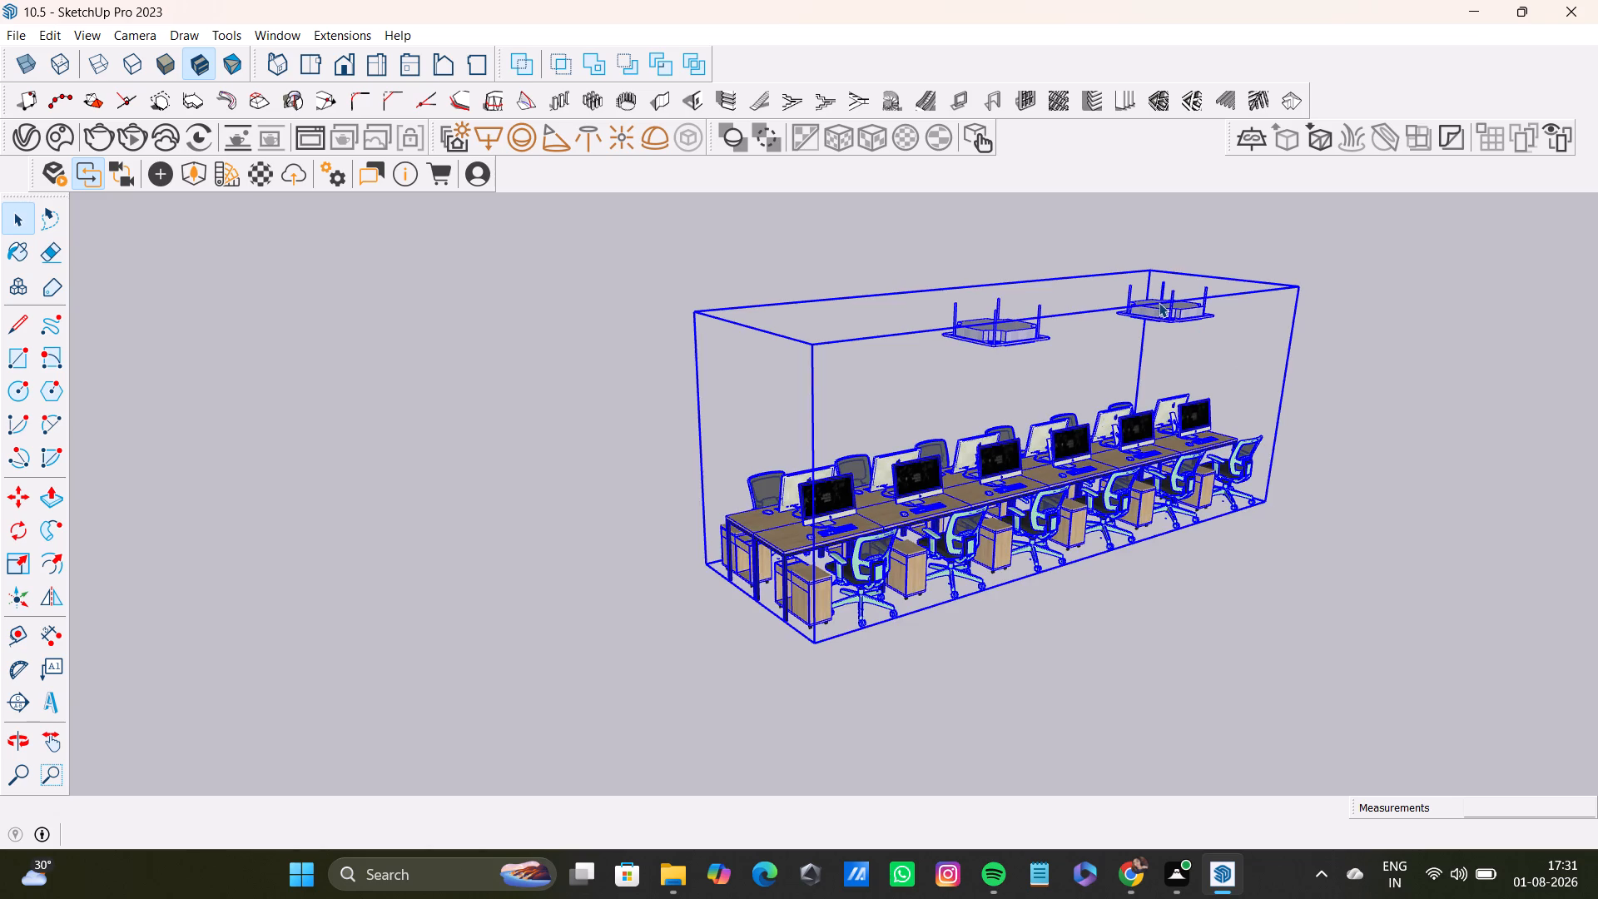
double_click(1176, 305)
left_click_drag(895, 266, 1265, 363)
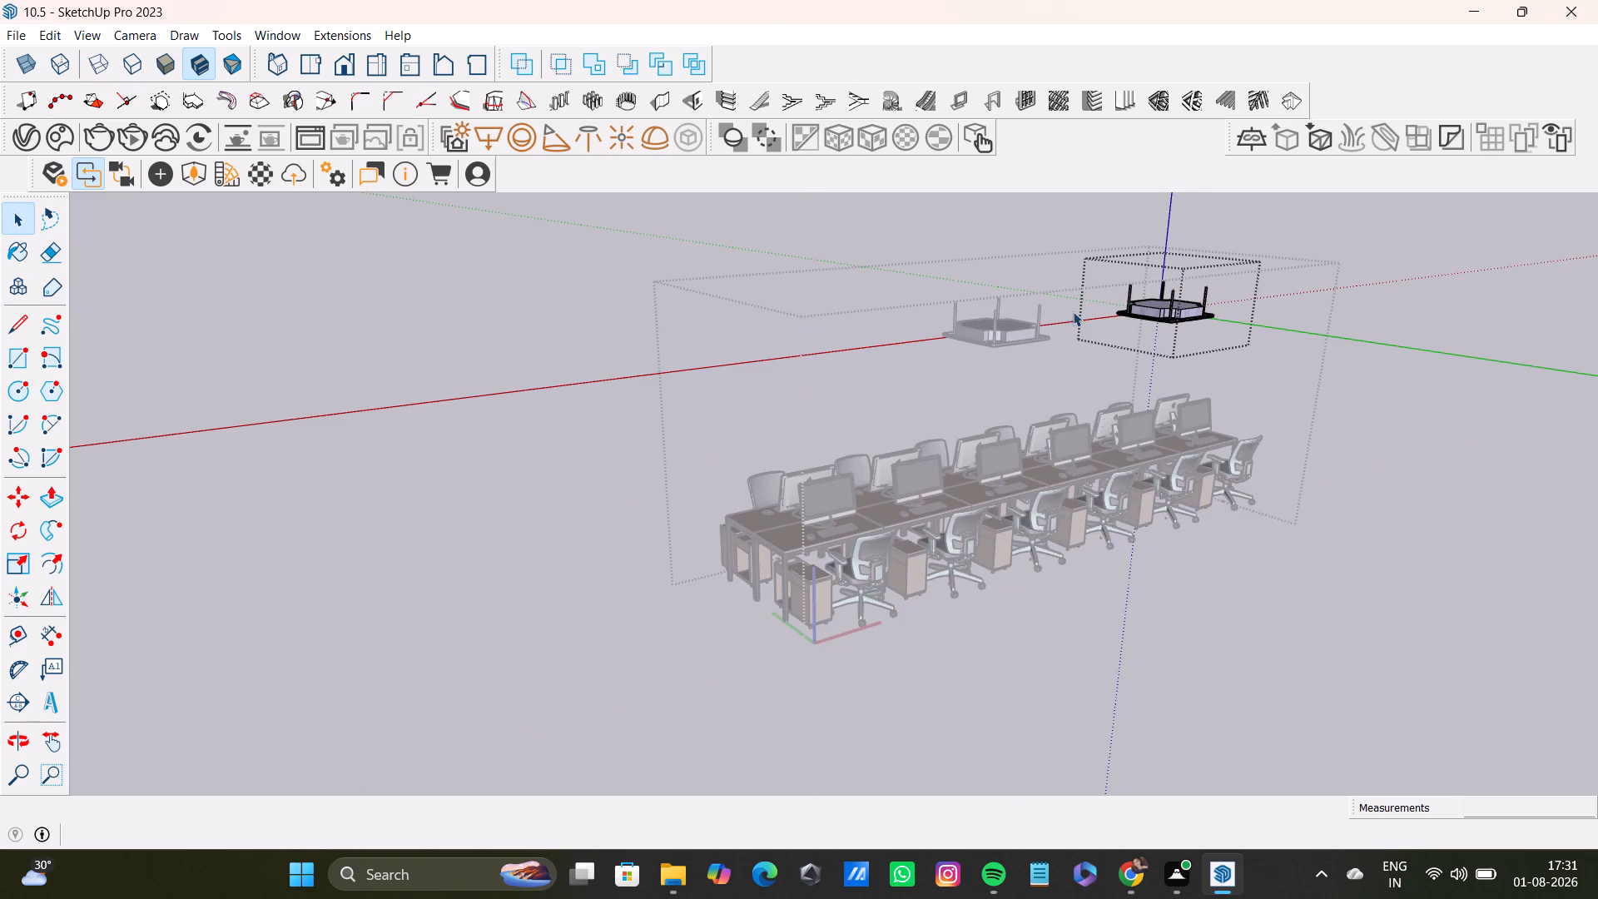
left_click_drag(981, 219, 1317, 388)
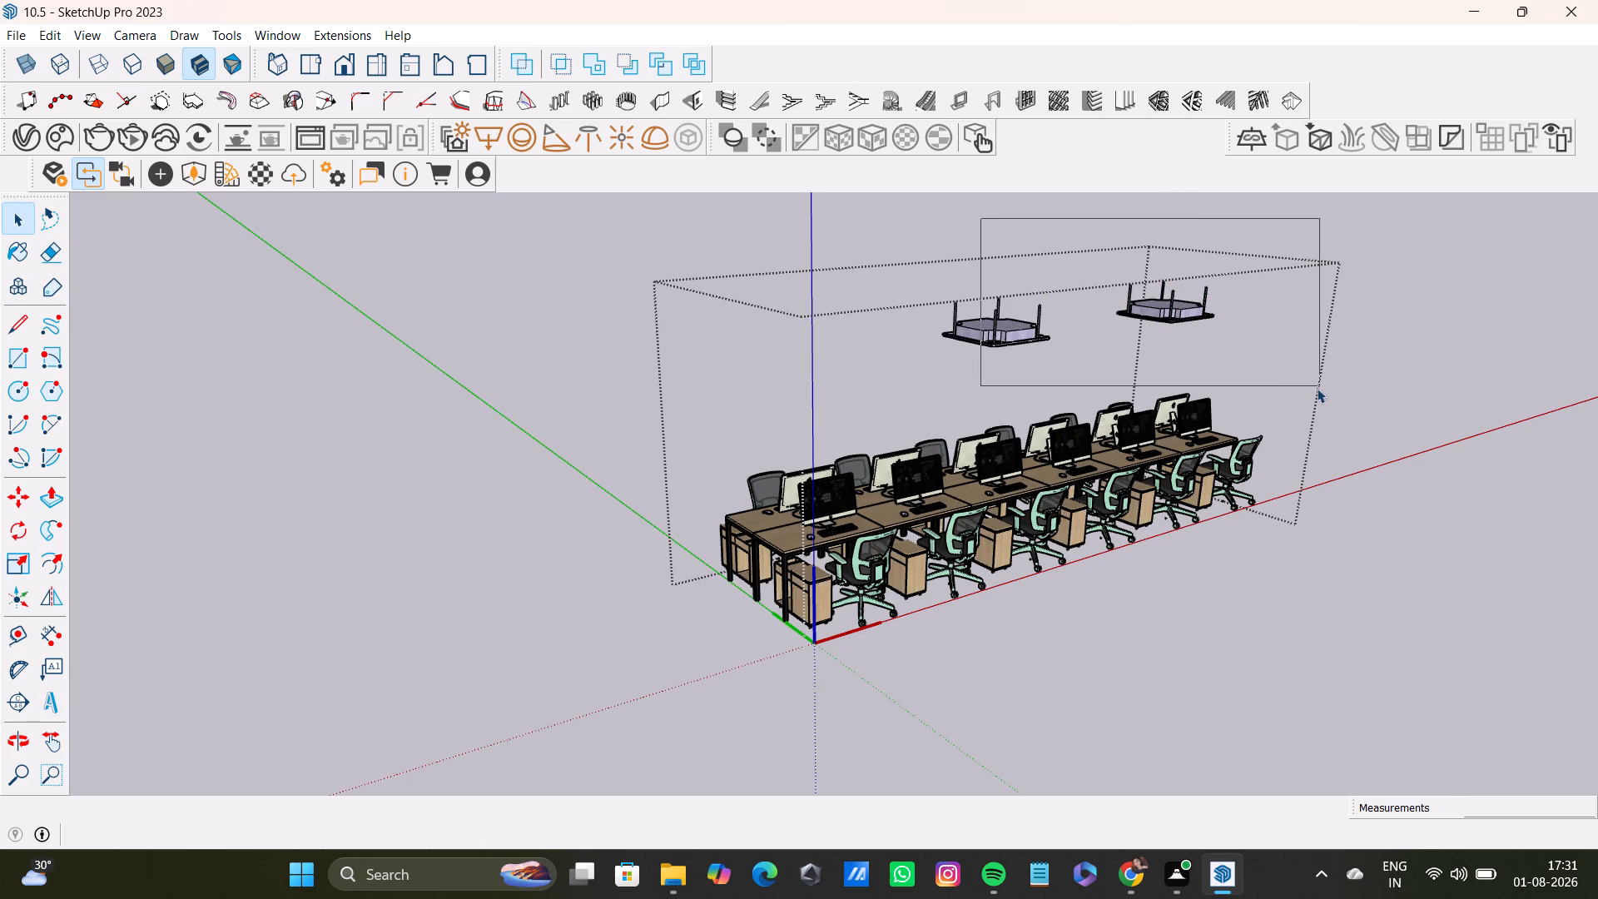
left_click_drag(1317, 388, 1320, 386)
key("Delete")
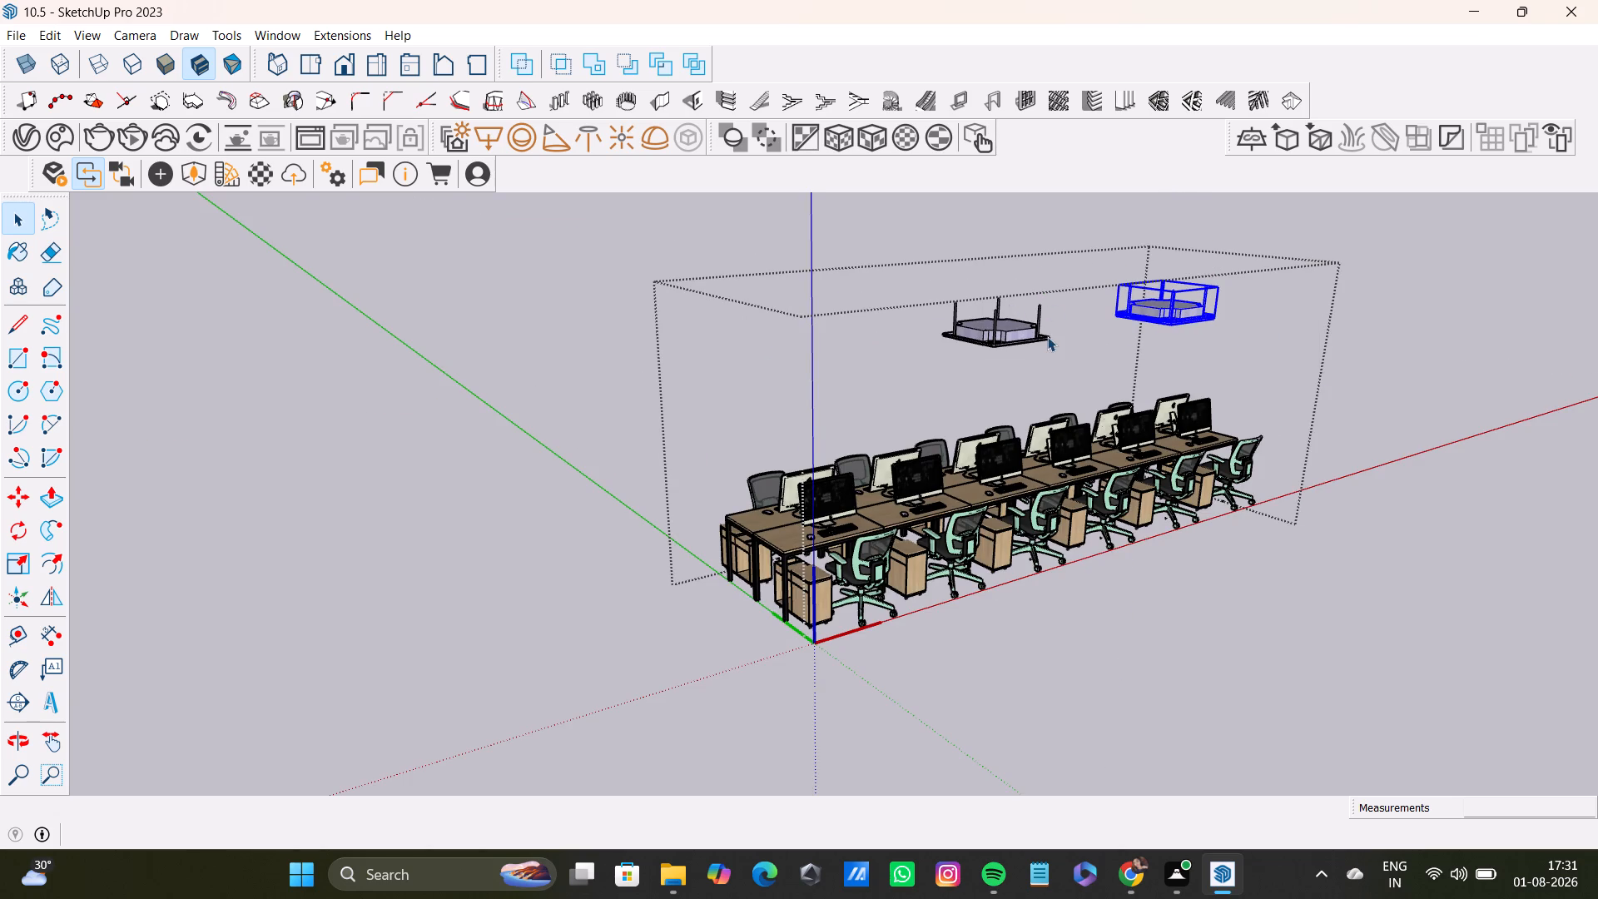
left_click_drag(852, 193, 1149, 398)
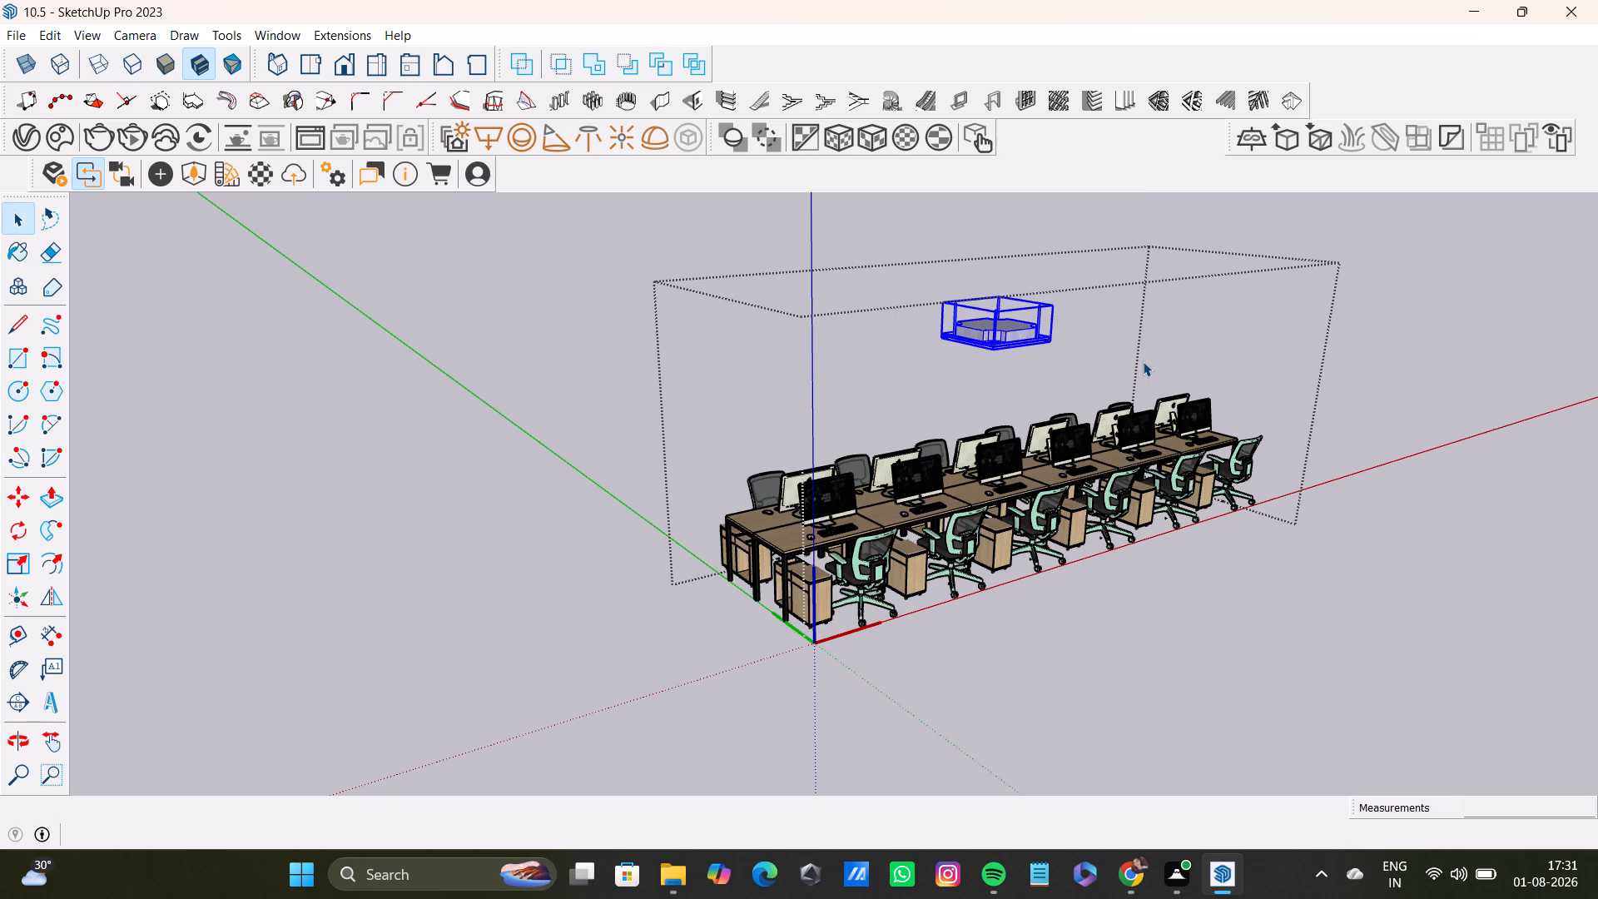
key("Delete")
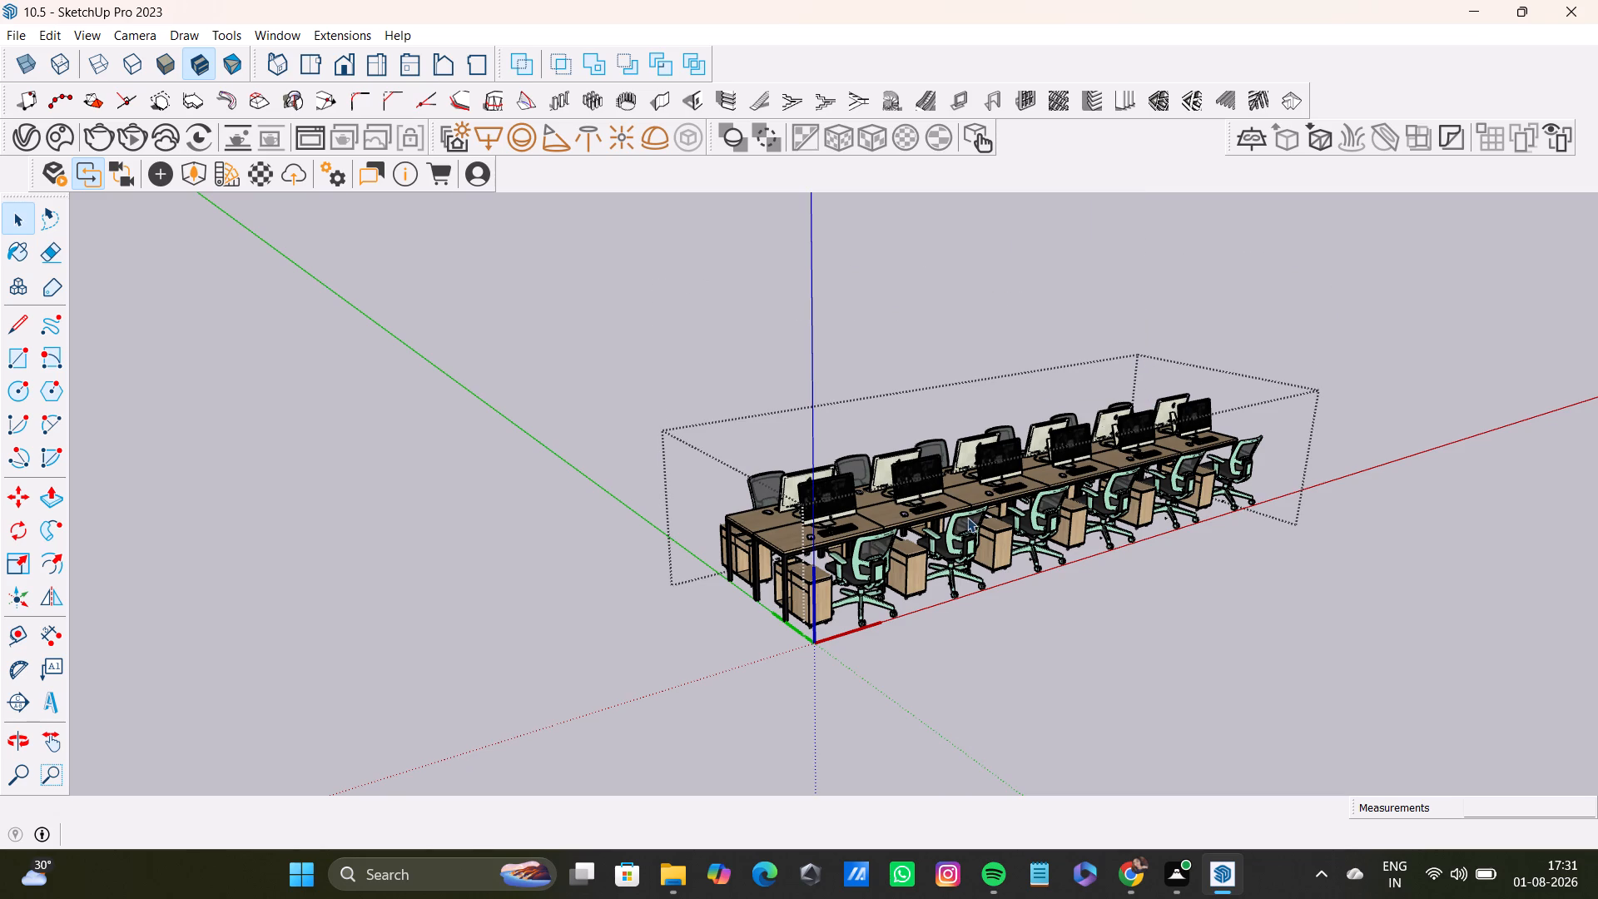
Exit the component and rotate the whole workstation row 90 degrees about the end of its desks.
key("q")
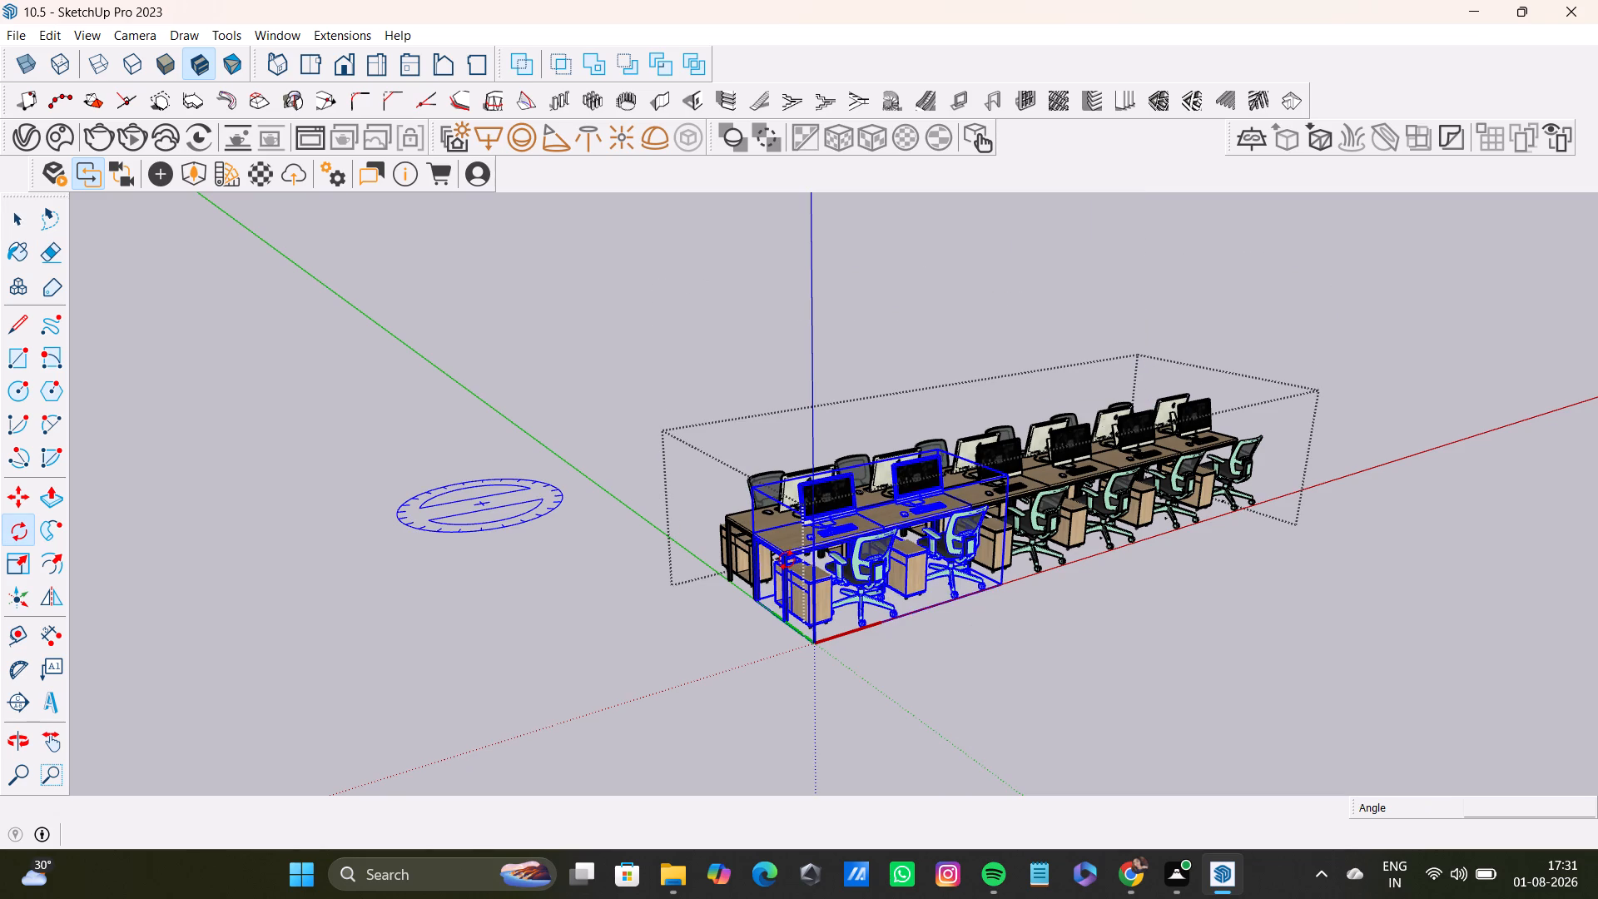
key("space")
left_click(1021, 654)
key("space")
double_click(1067, 712)
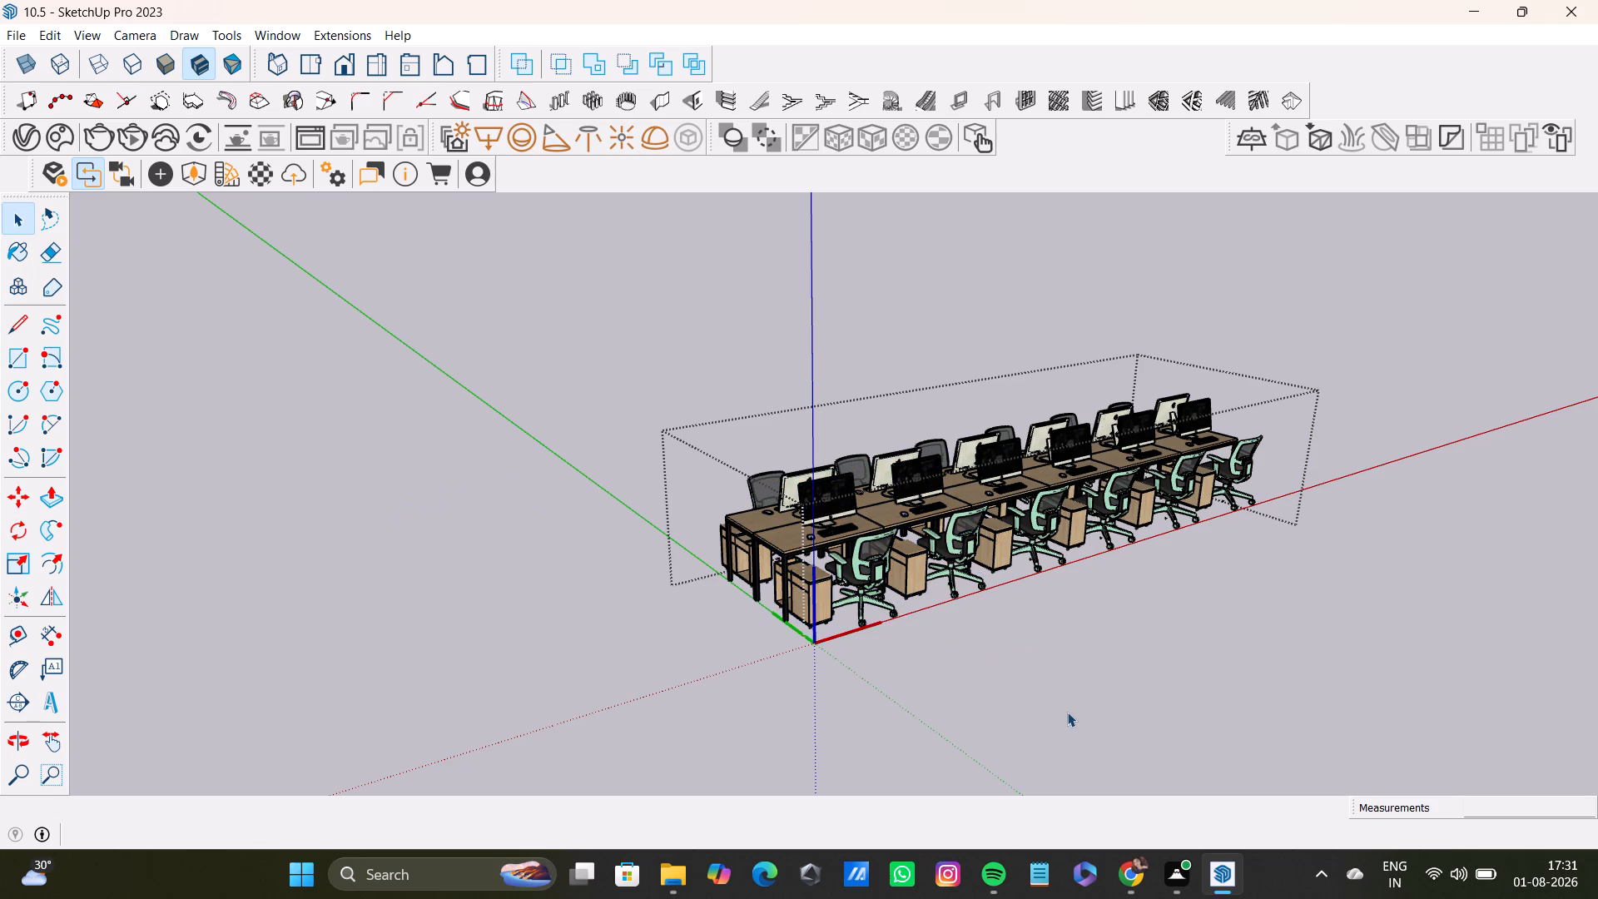
left_click(1070, 709)
left_click_drag(565, 350, 1392, 763)
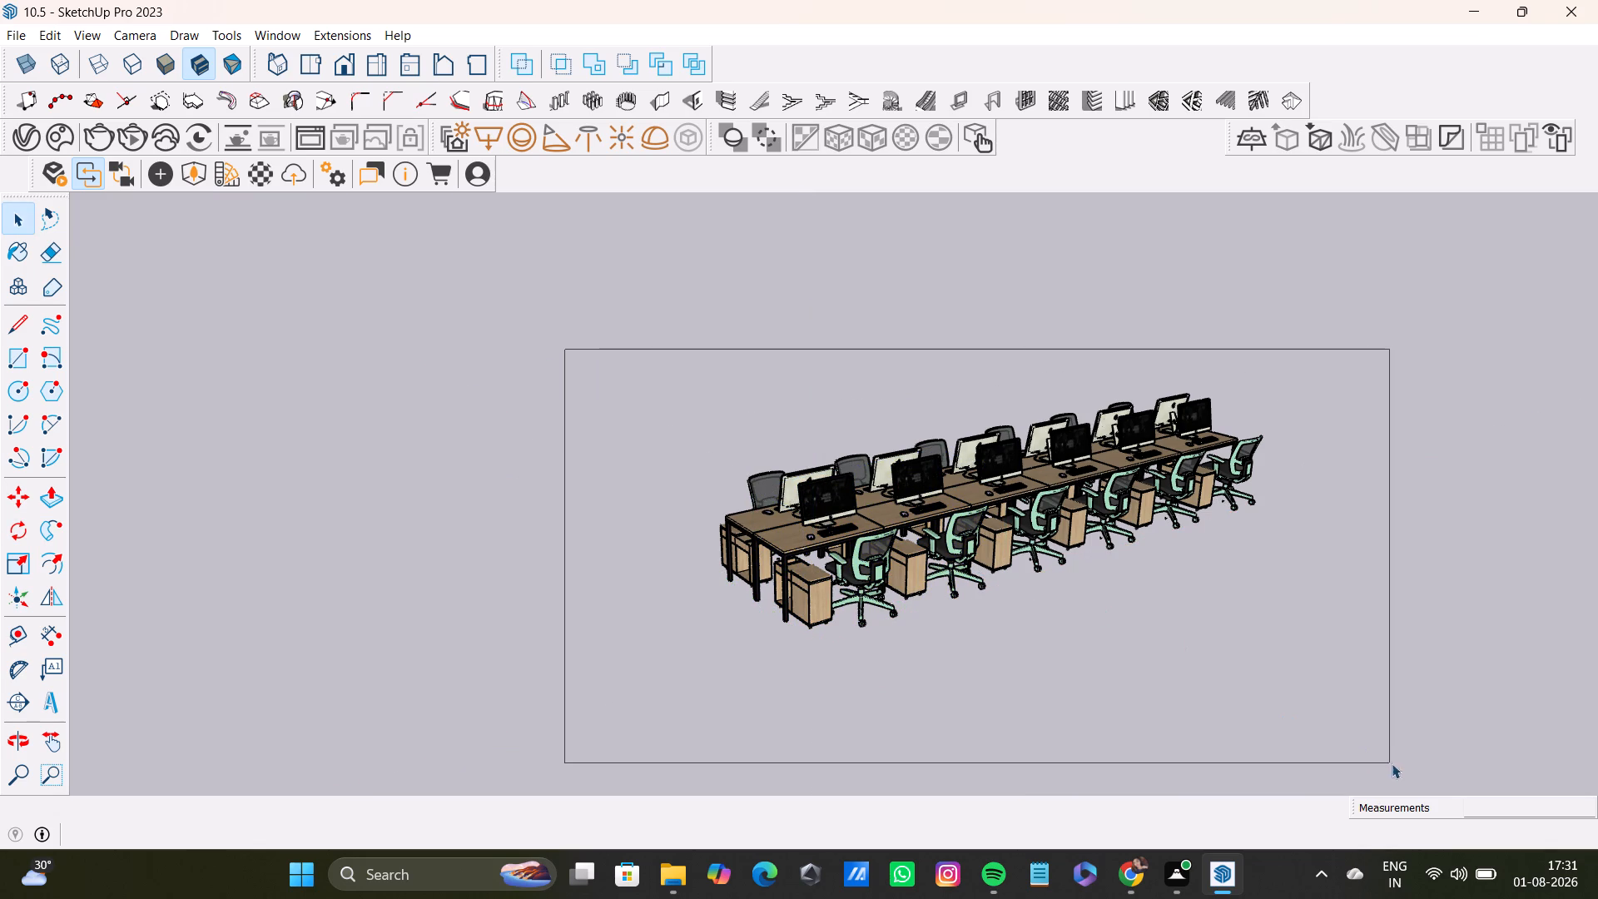
left_click_drag(1392, 763, 1394, 765)
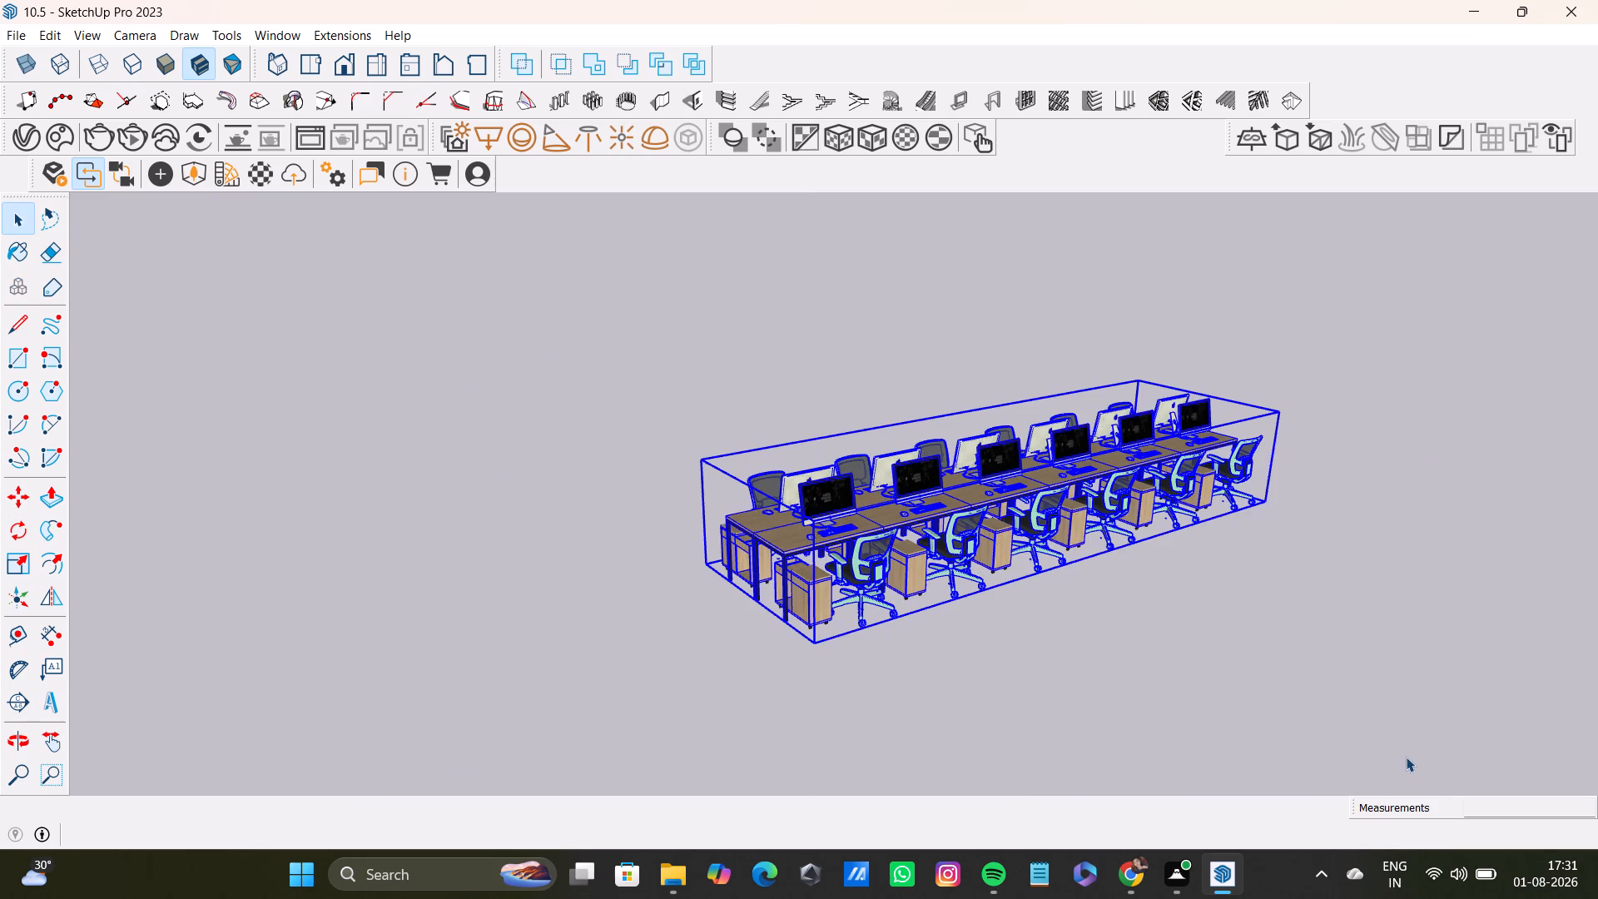
key("q")
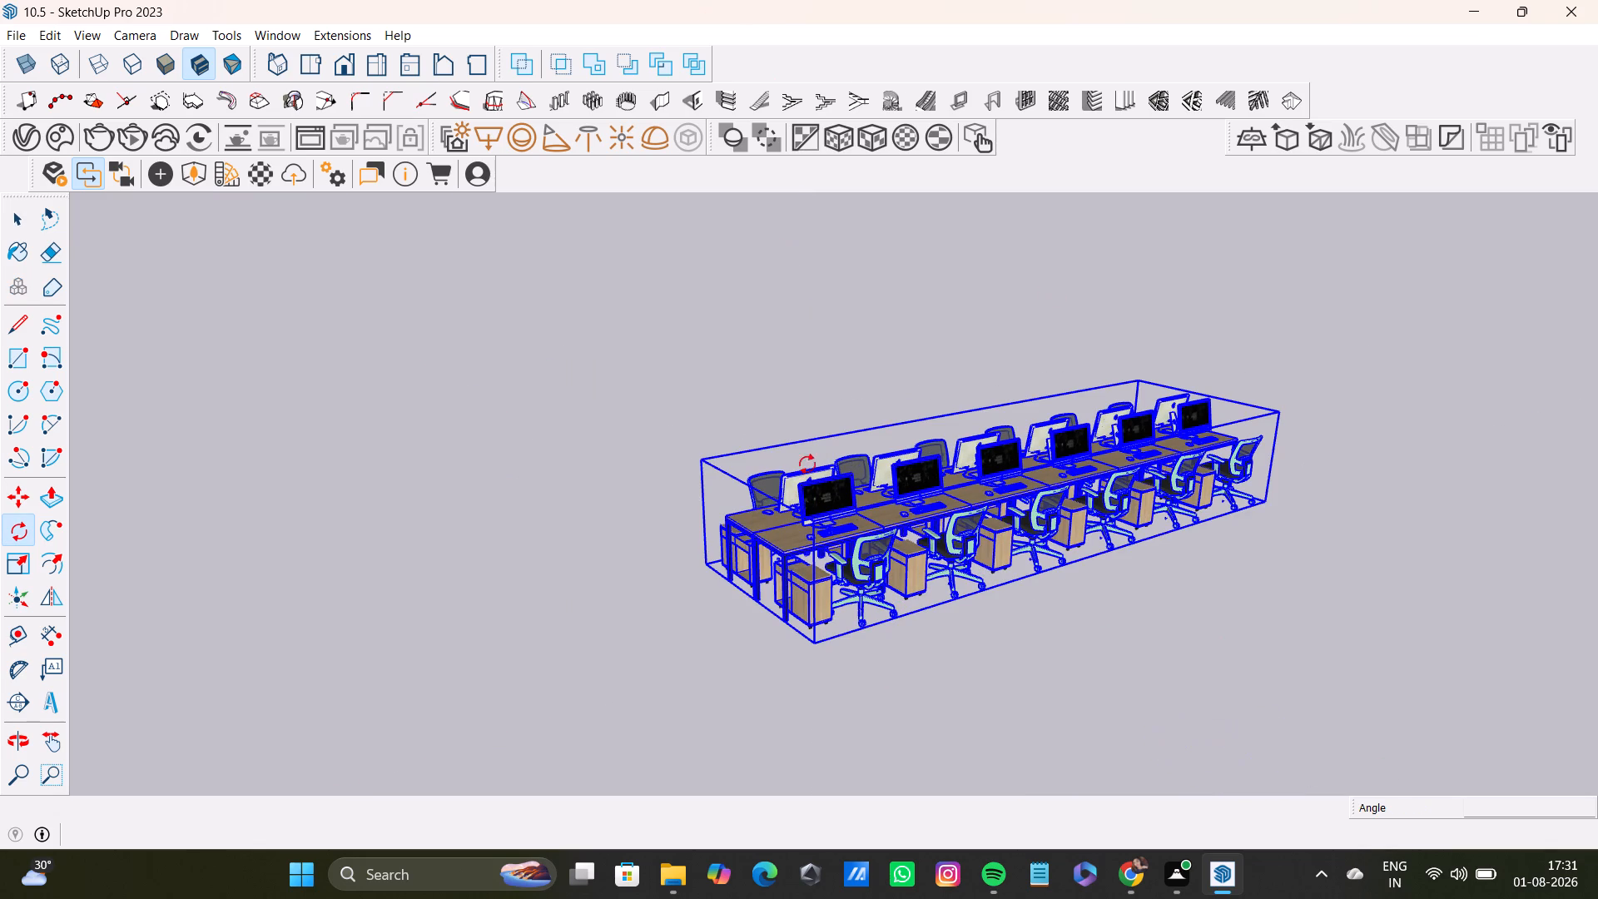
left_click_drag(787, 553, 797, 553)
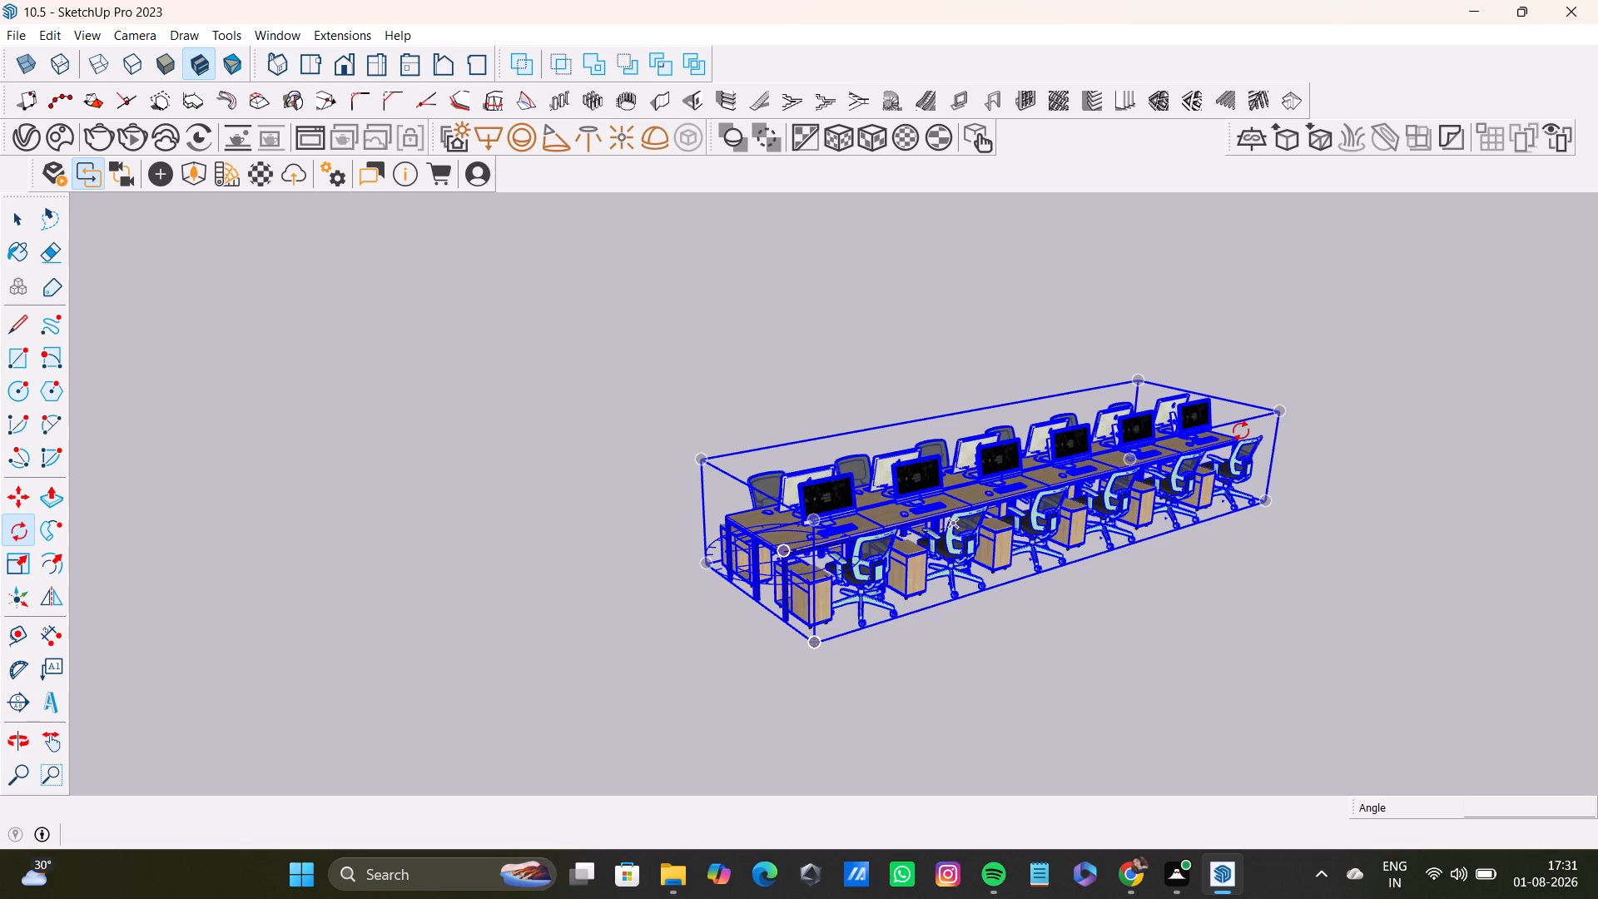
left_click(1241, 439)
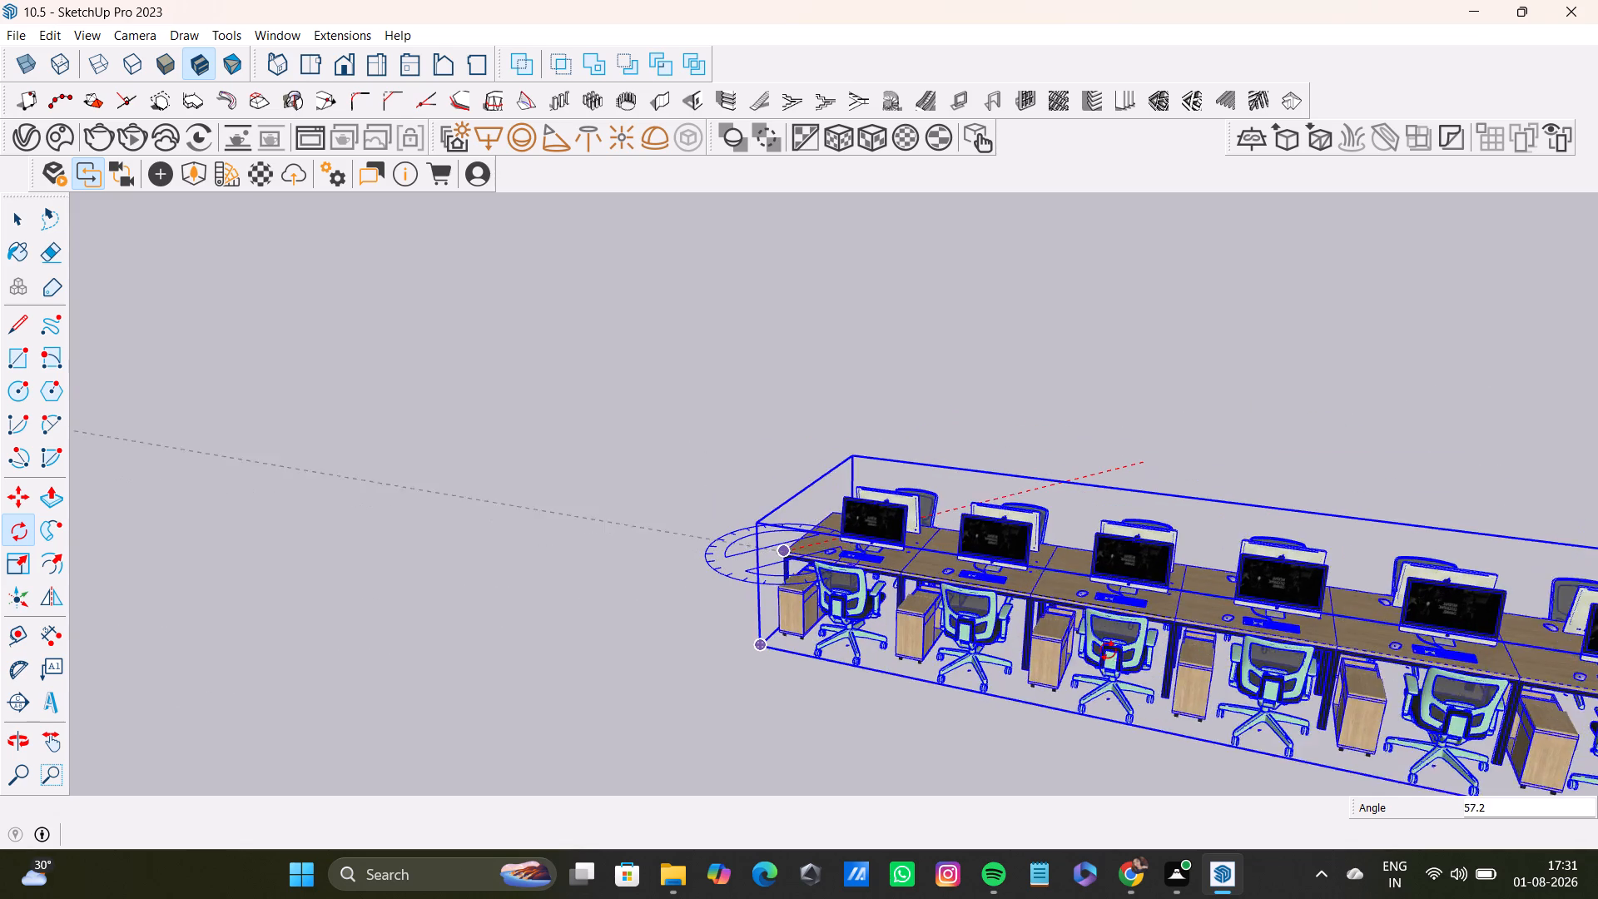
type("90")
key("Return")
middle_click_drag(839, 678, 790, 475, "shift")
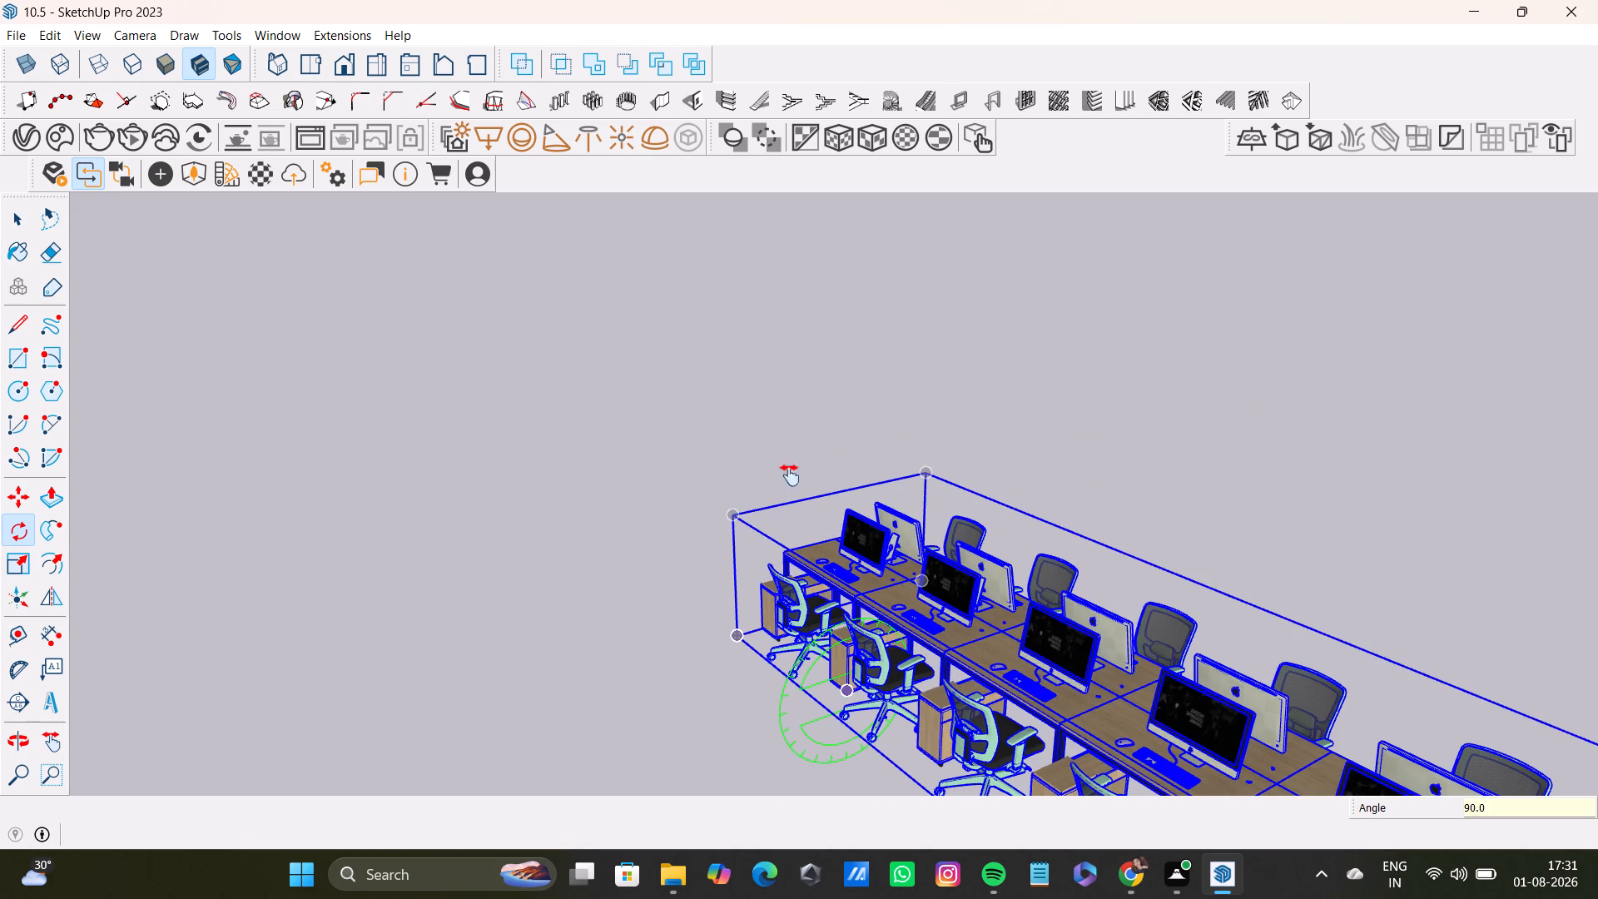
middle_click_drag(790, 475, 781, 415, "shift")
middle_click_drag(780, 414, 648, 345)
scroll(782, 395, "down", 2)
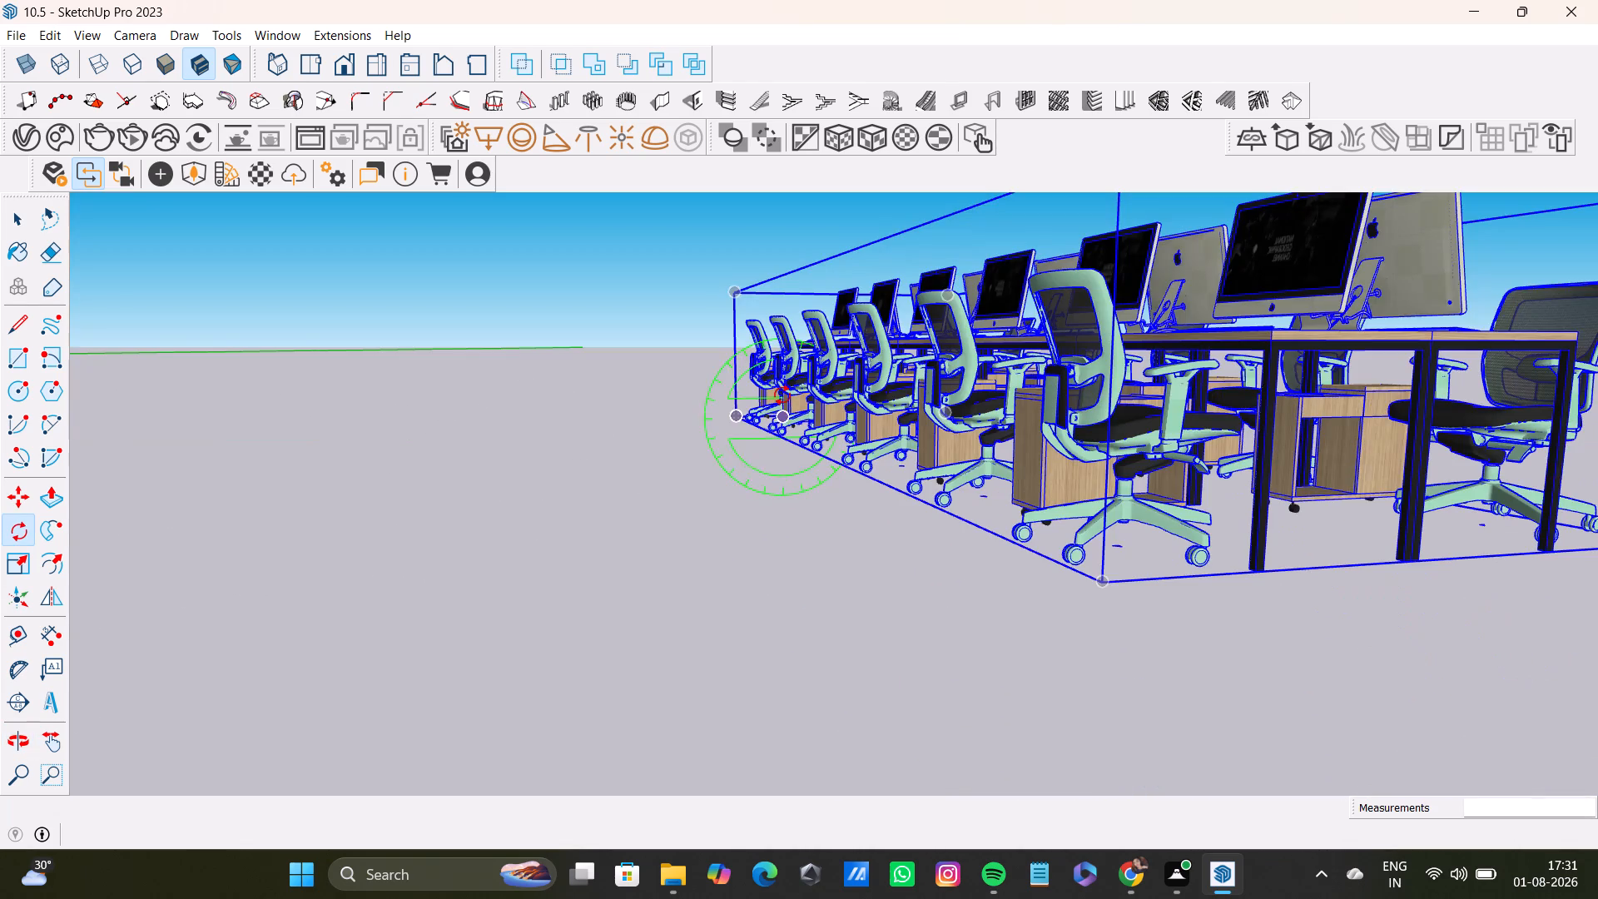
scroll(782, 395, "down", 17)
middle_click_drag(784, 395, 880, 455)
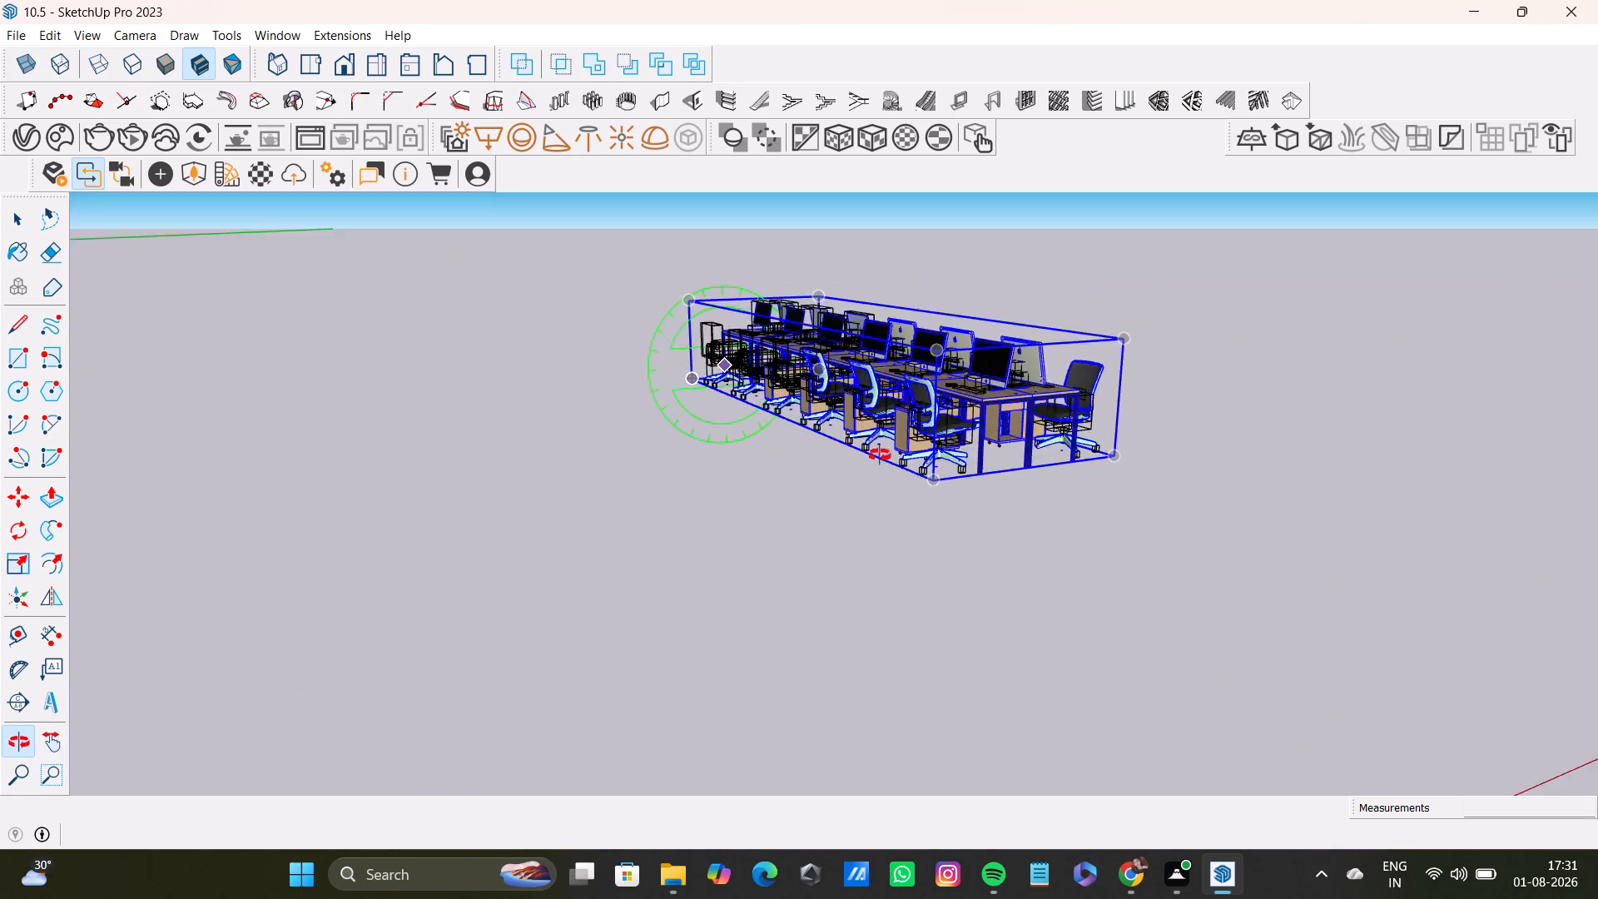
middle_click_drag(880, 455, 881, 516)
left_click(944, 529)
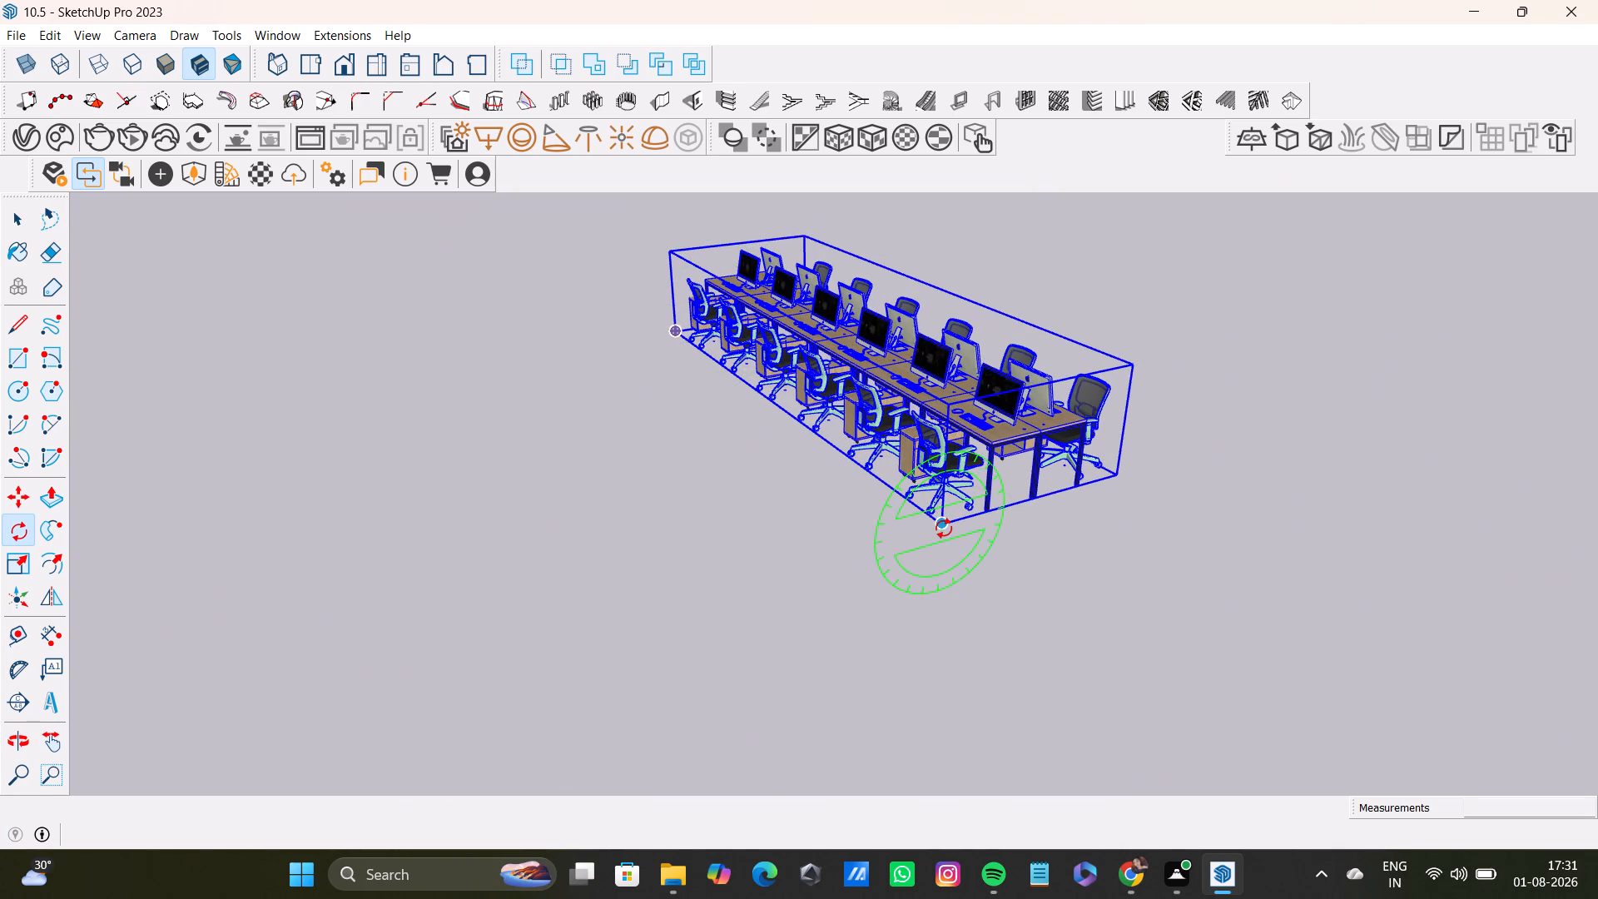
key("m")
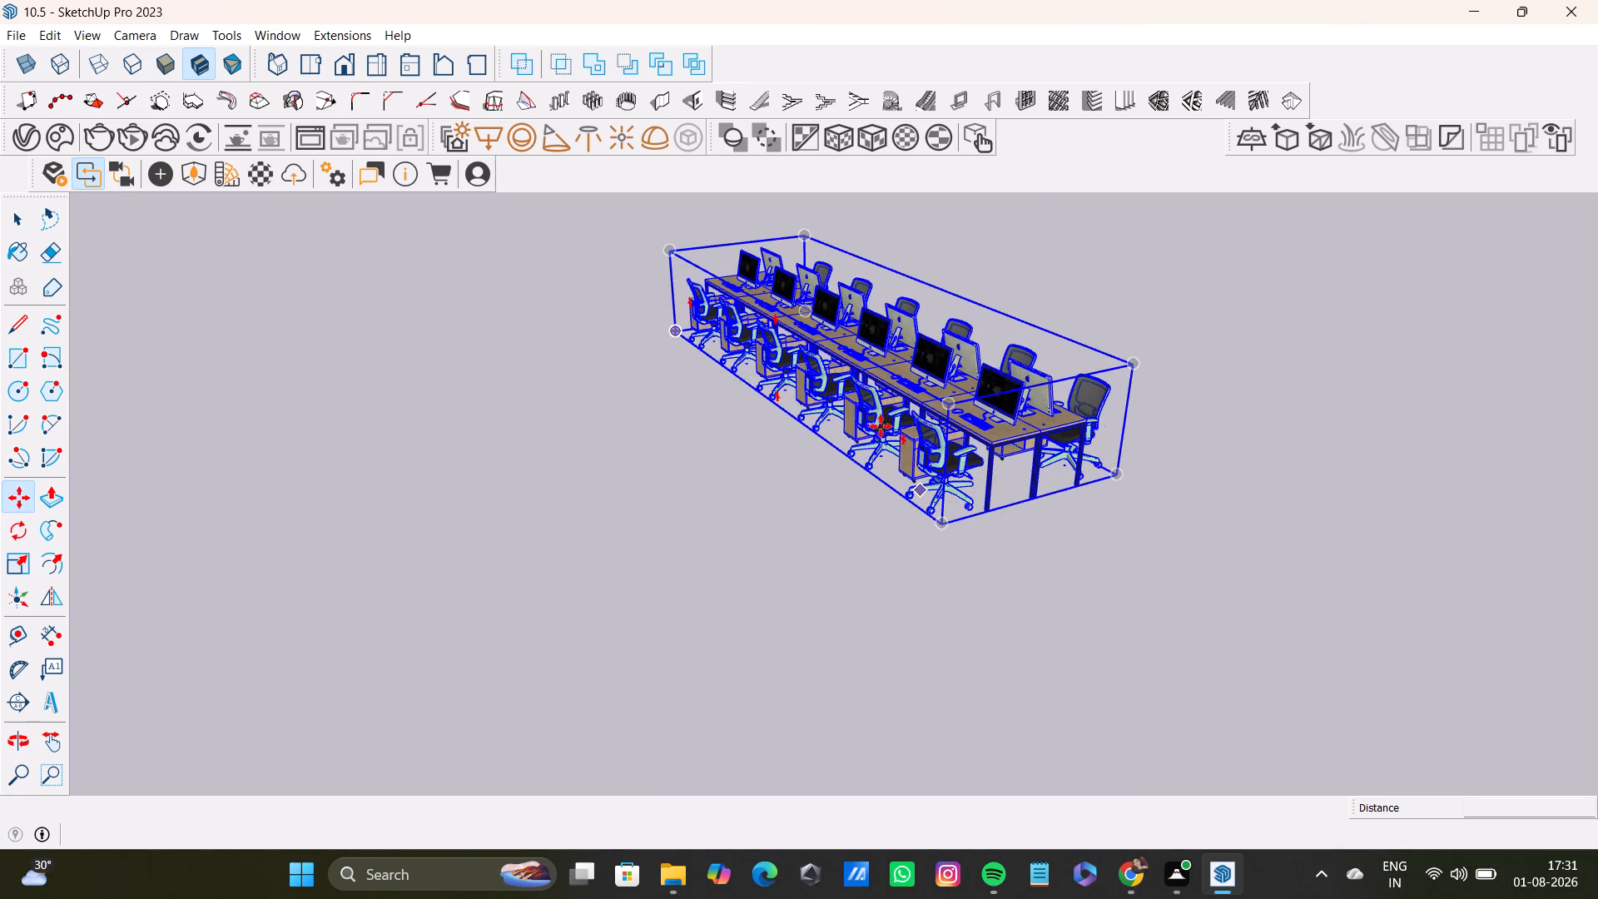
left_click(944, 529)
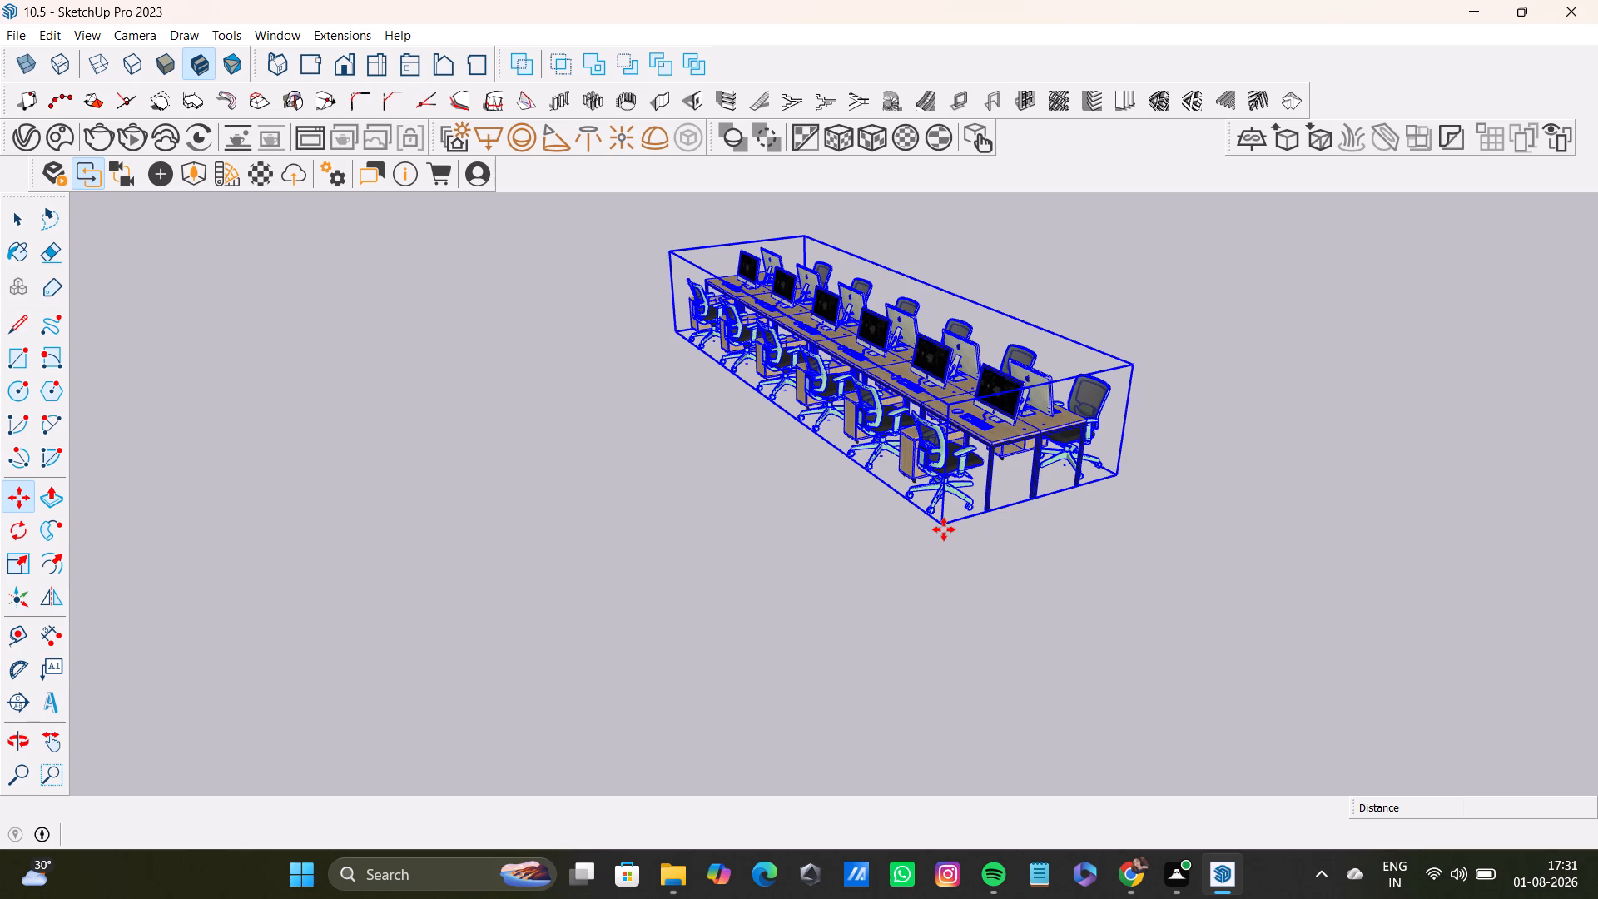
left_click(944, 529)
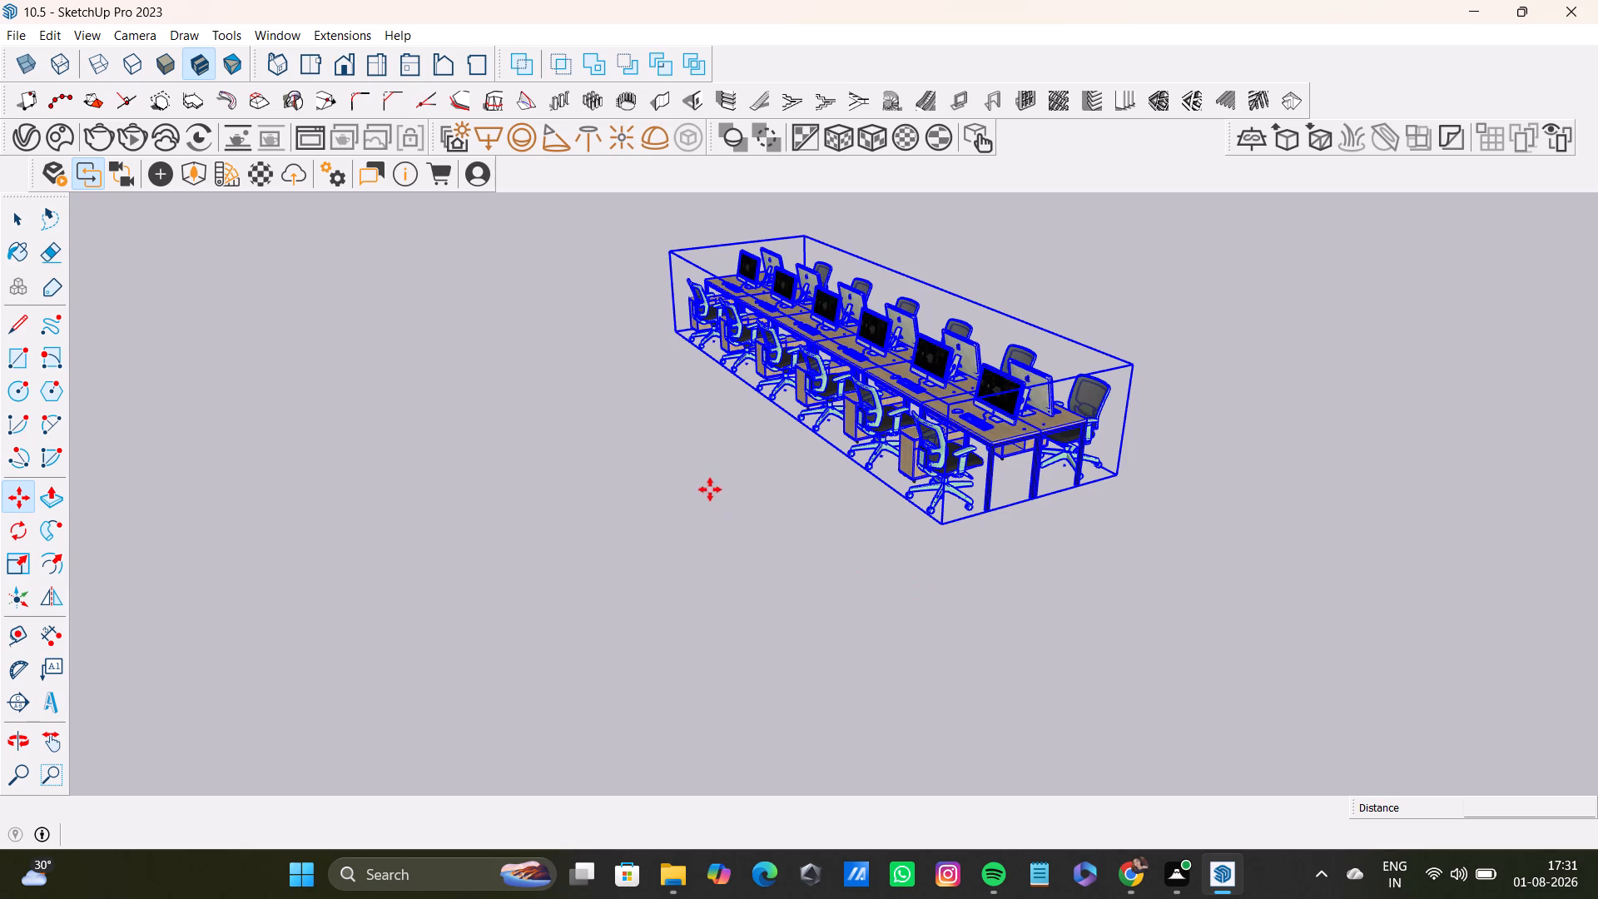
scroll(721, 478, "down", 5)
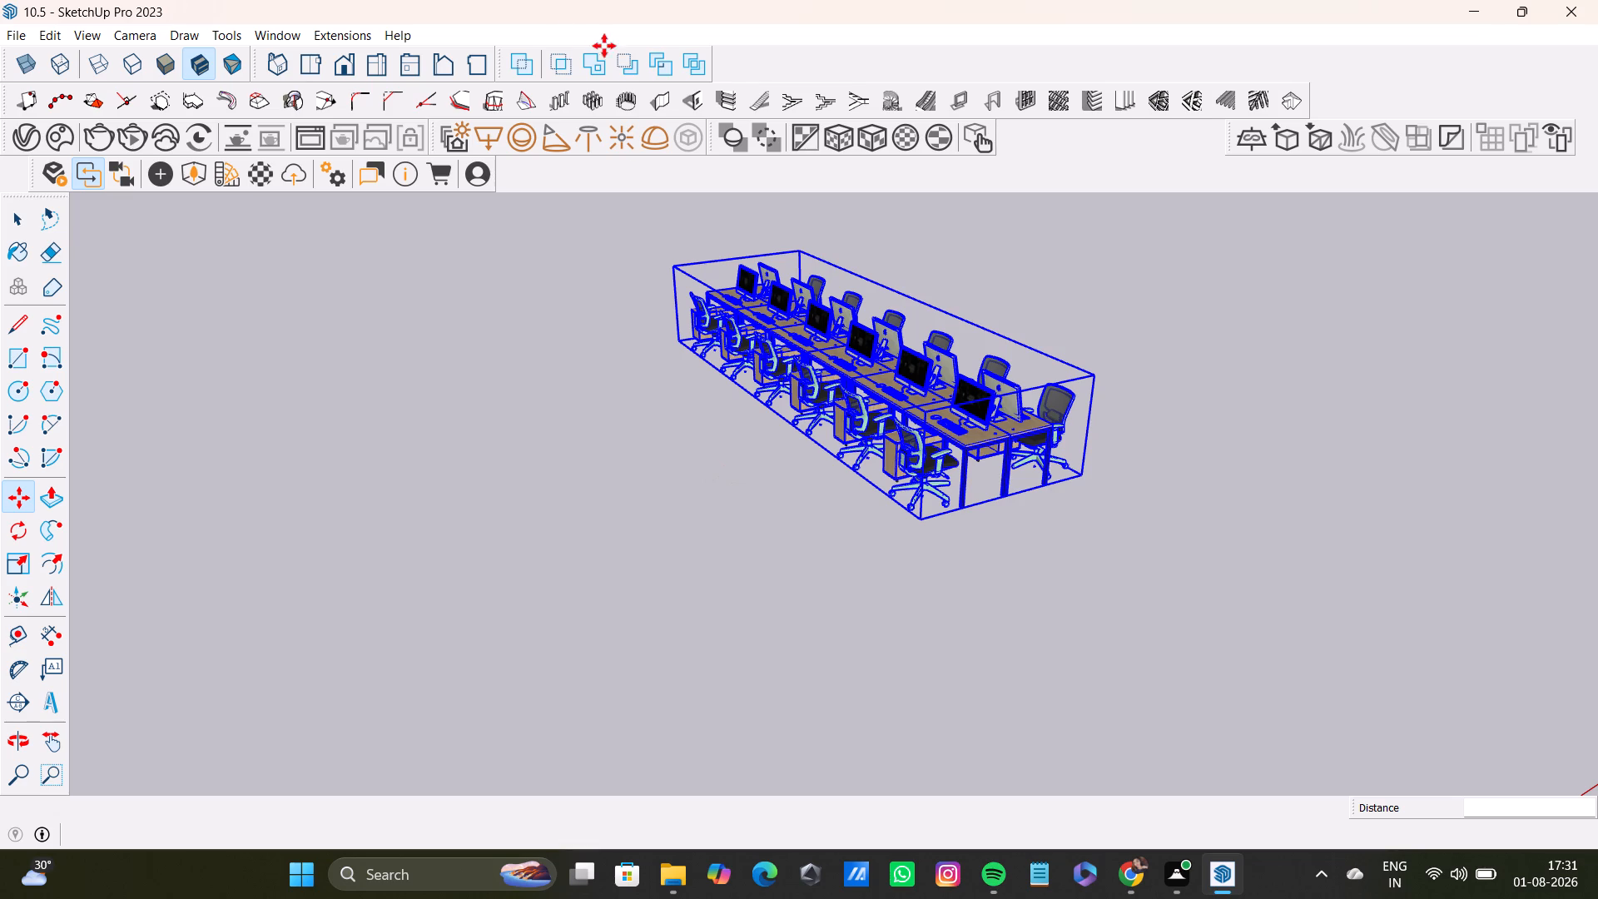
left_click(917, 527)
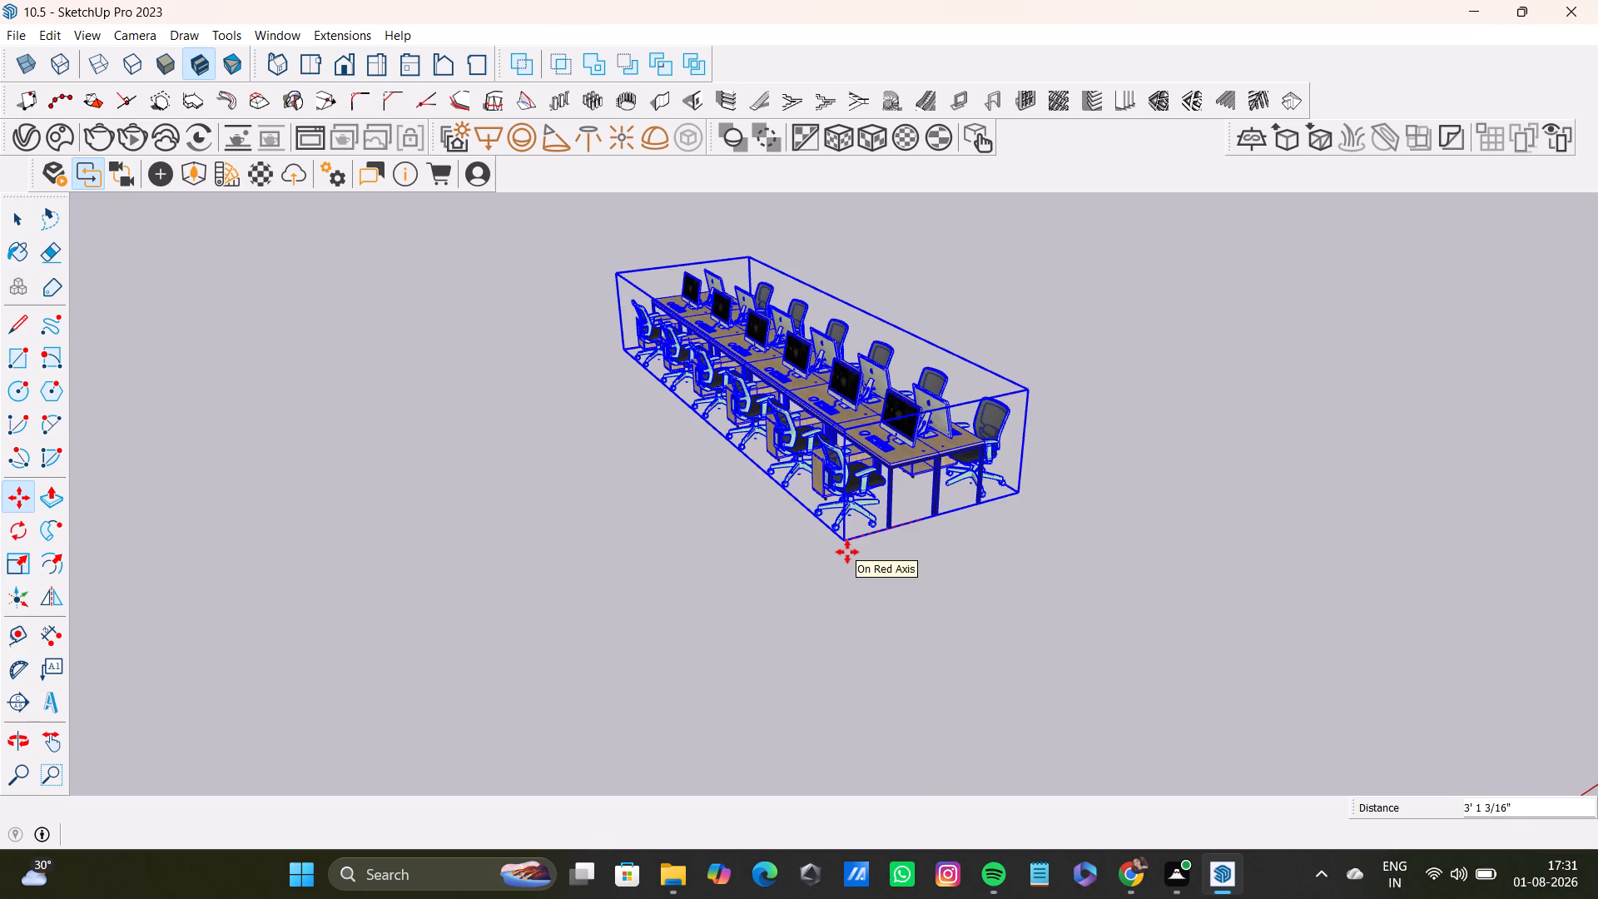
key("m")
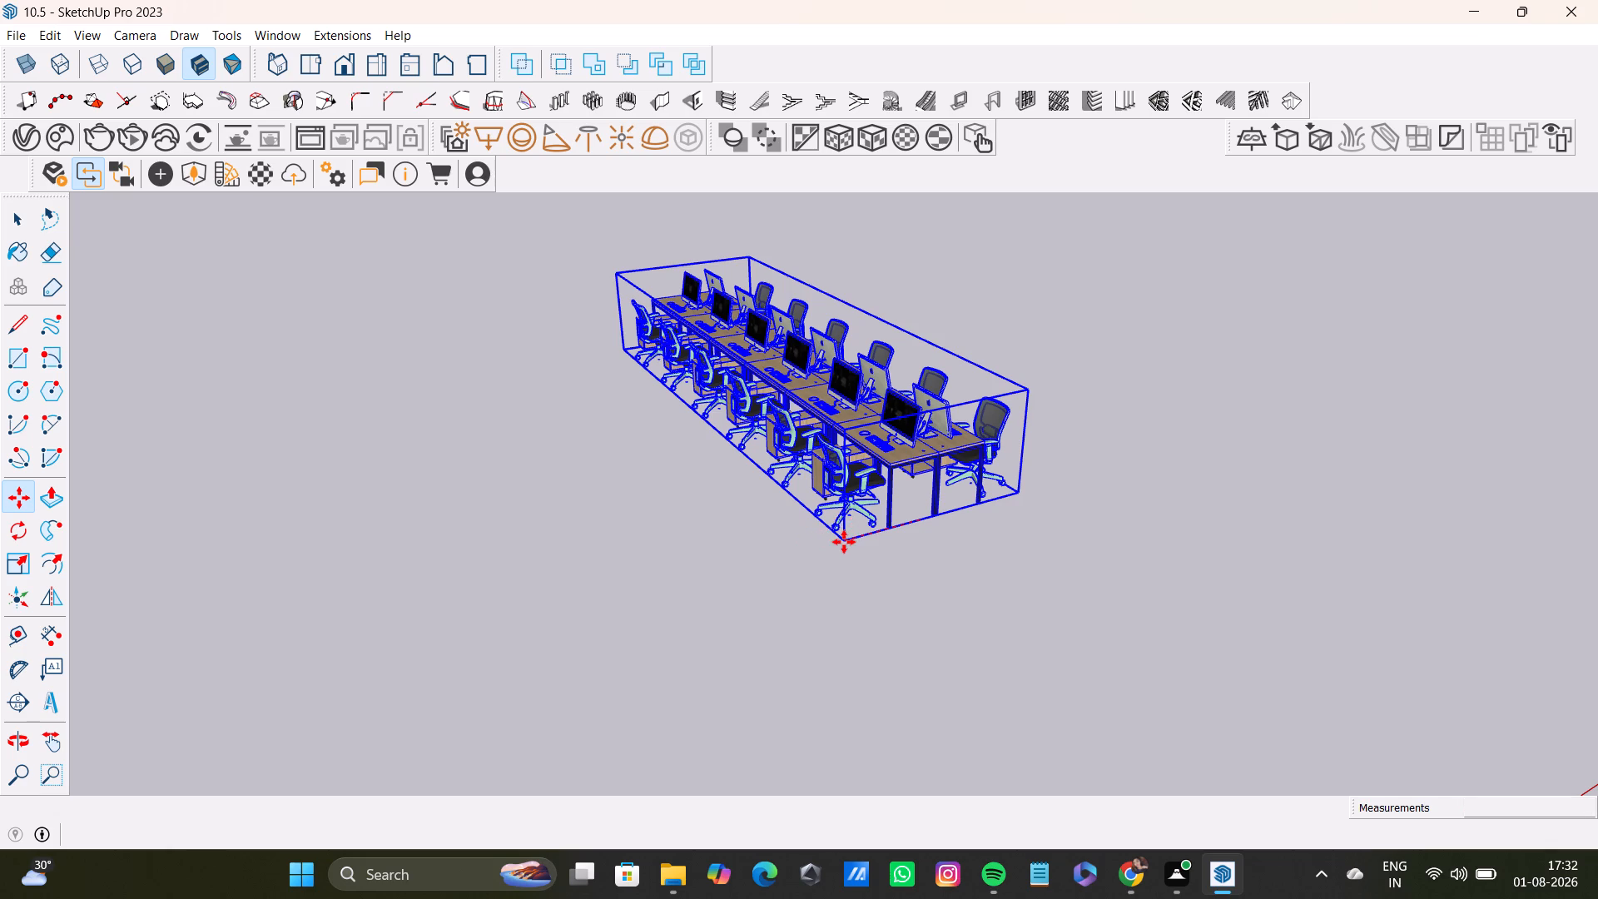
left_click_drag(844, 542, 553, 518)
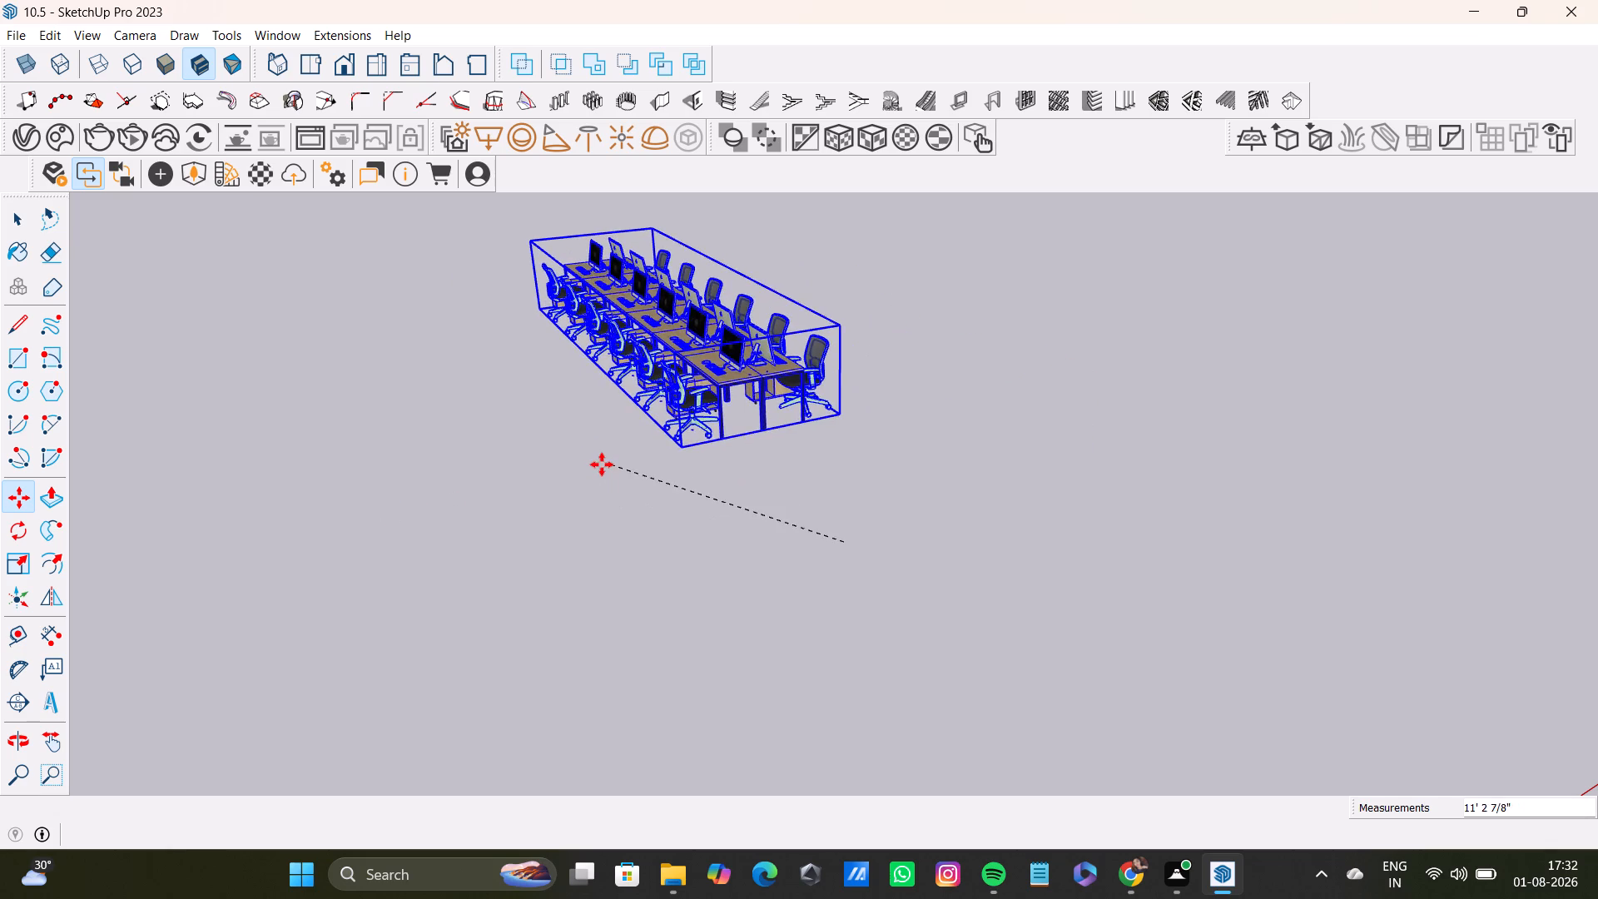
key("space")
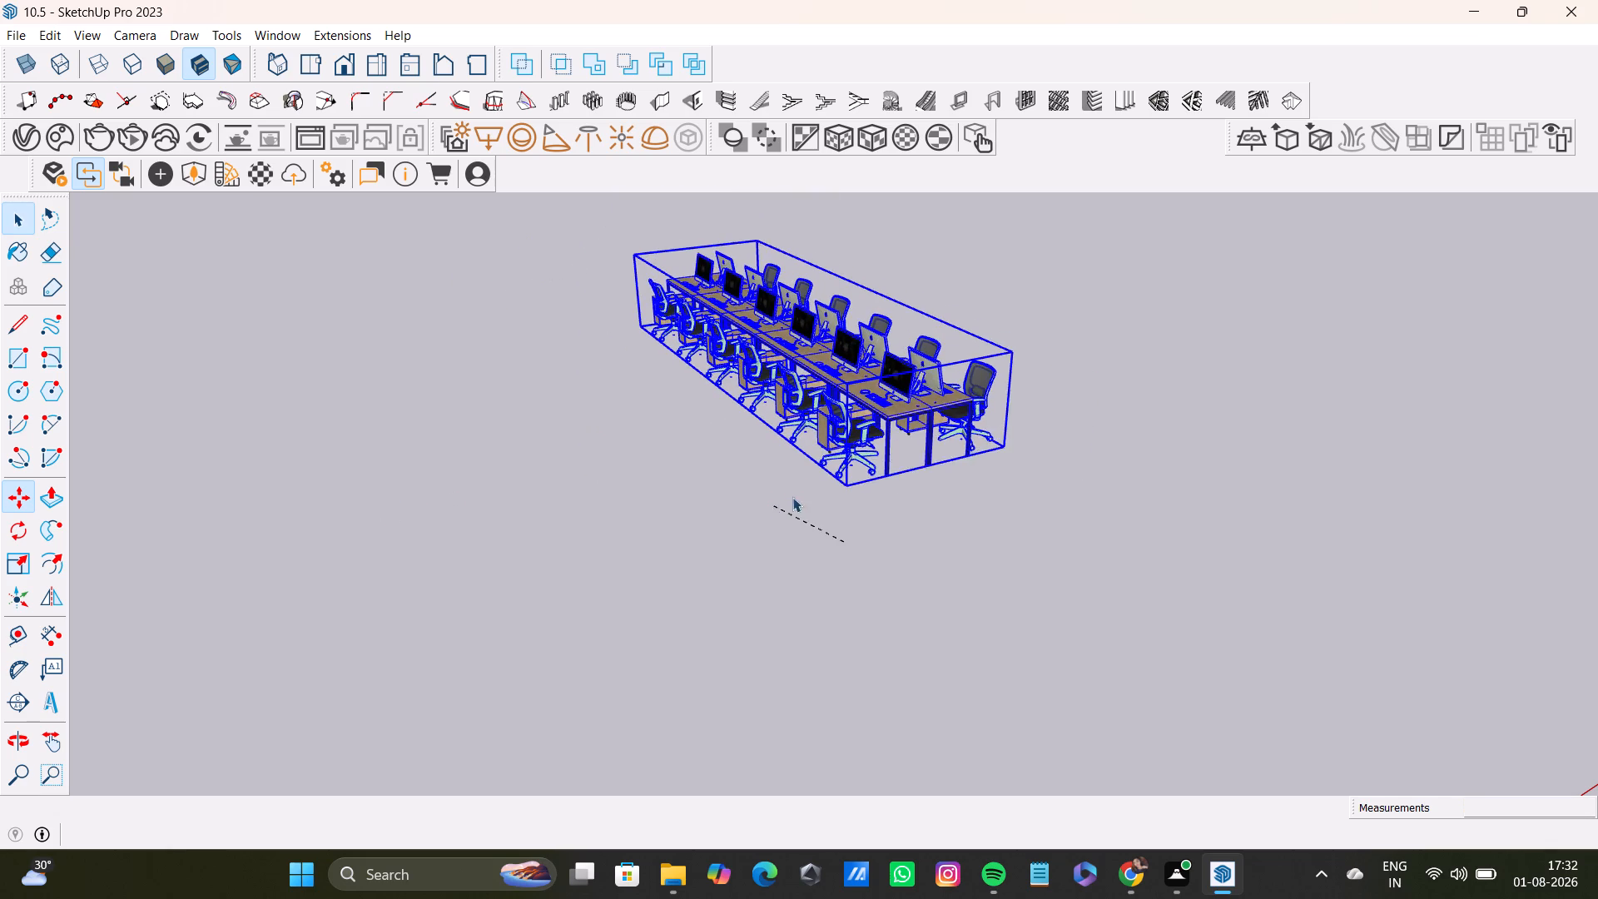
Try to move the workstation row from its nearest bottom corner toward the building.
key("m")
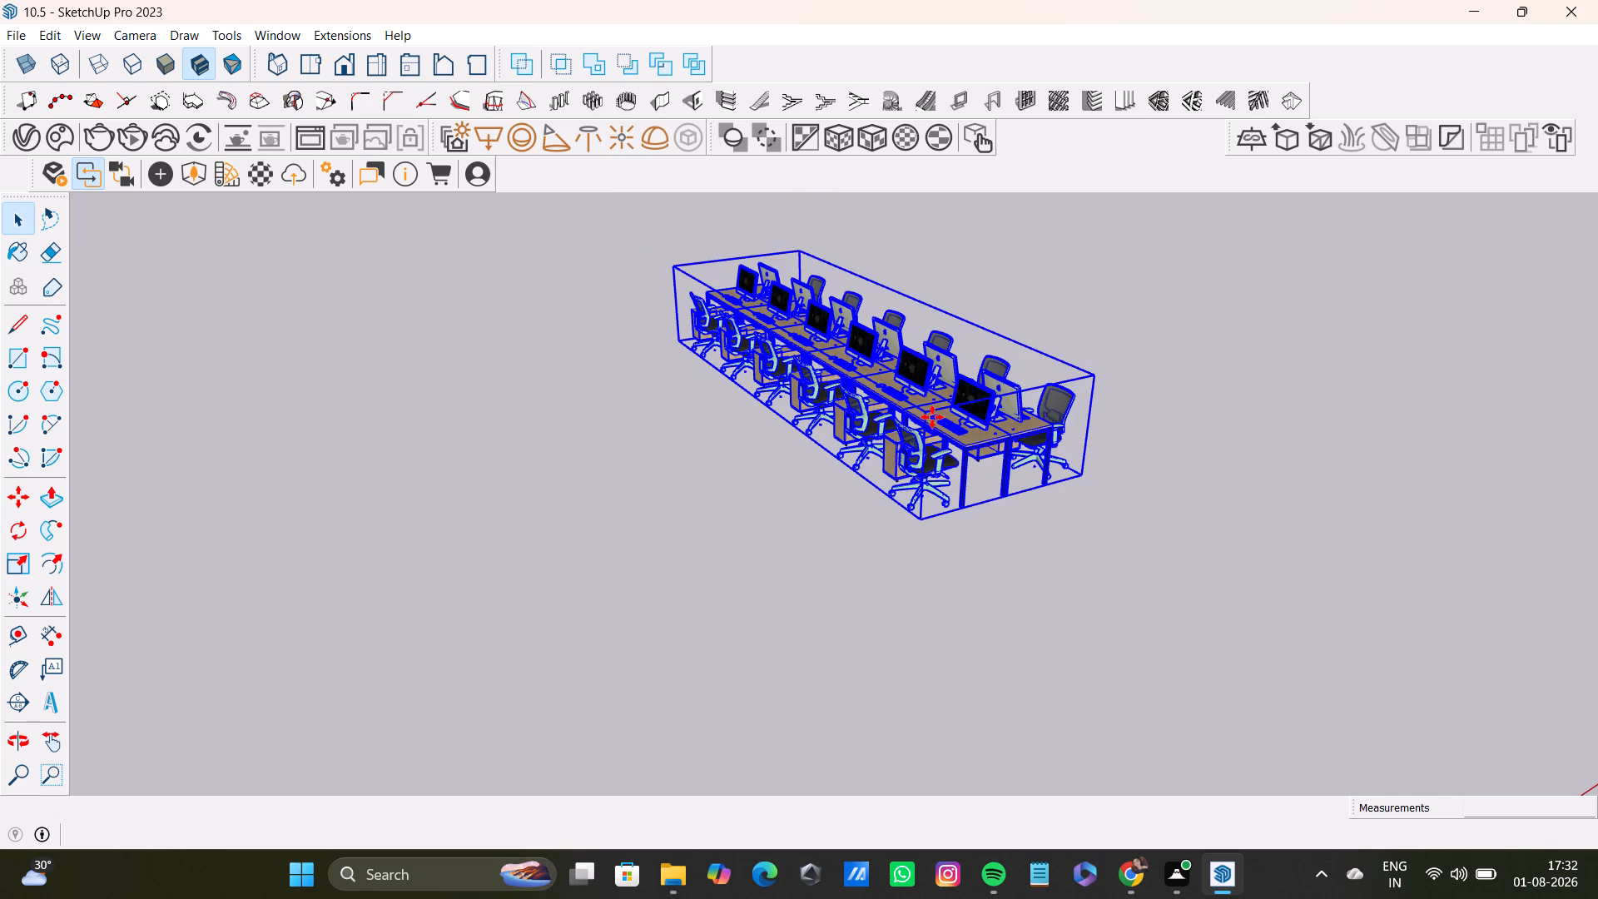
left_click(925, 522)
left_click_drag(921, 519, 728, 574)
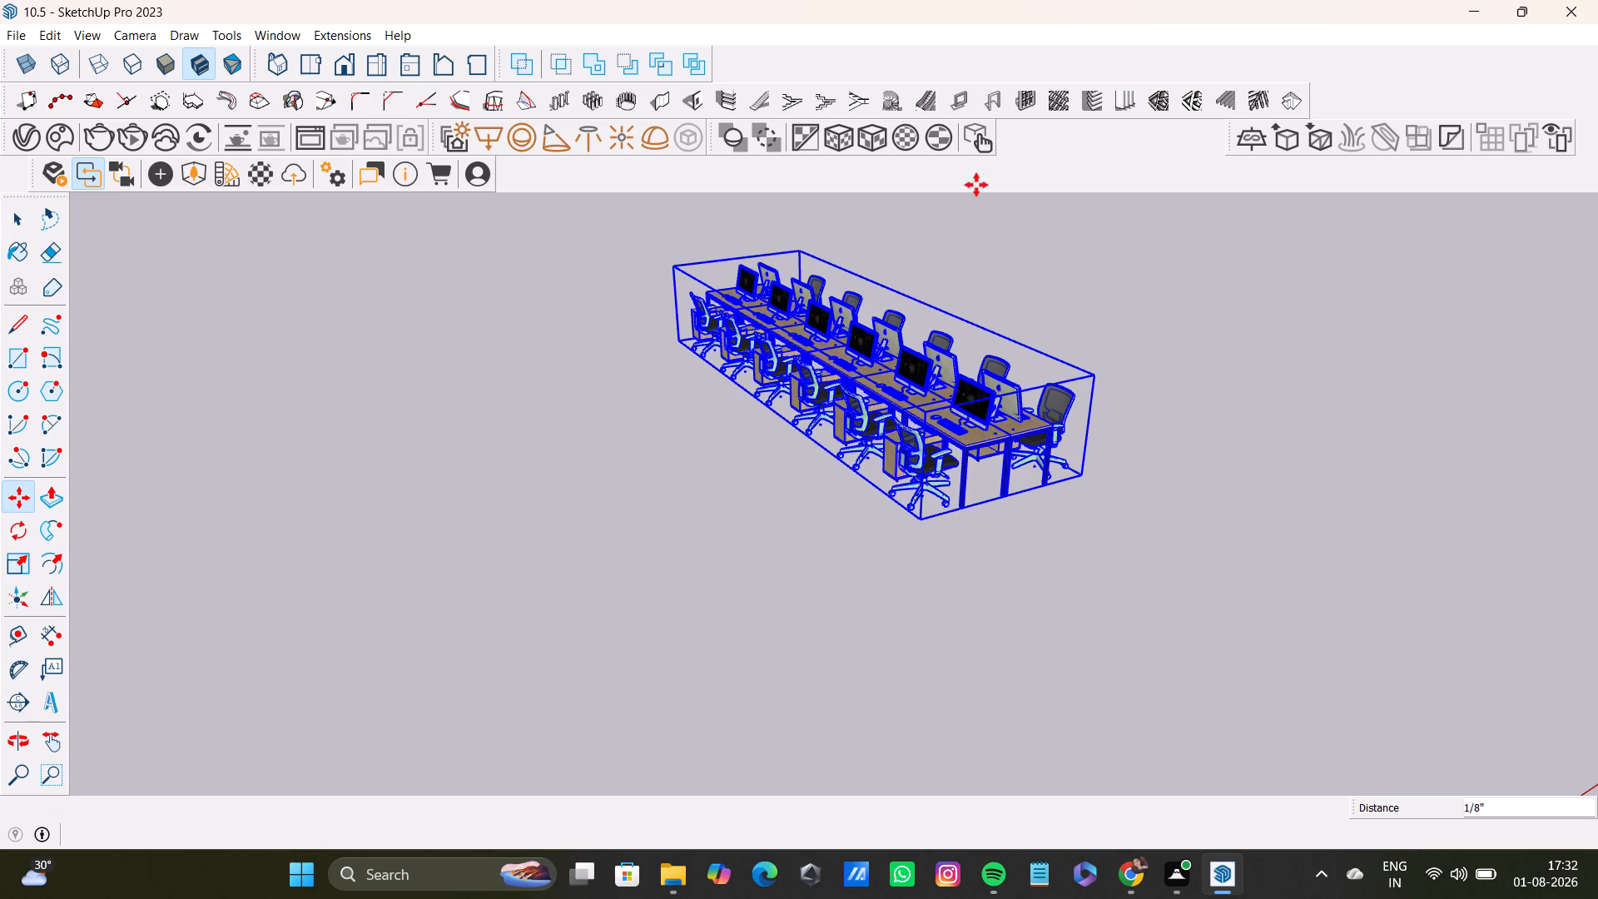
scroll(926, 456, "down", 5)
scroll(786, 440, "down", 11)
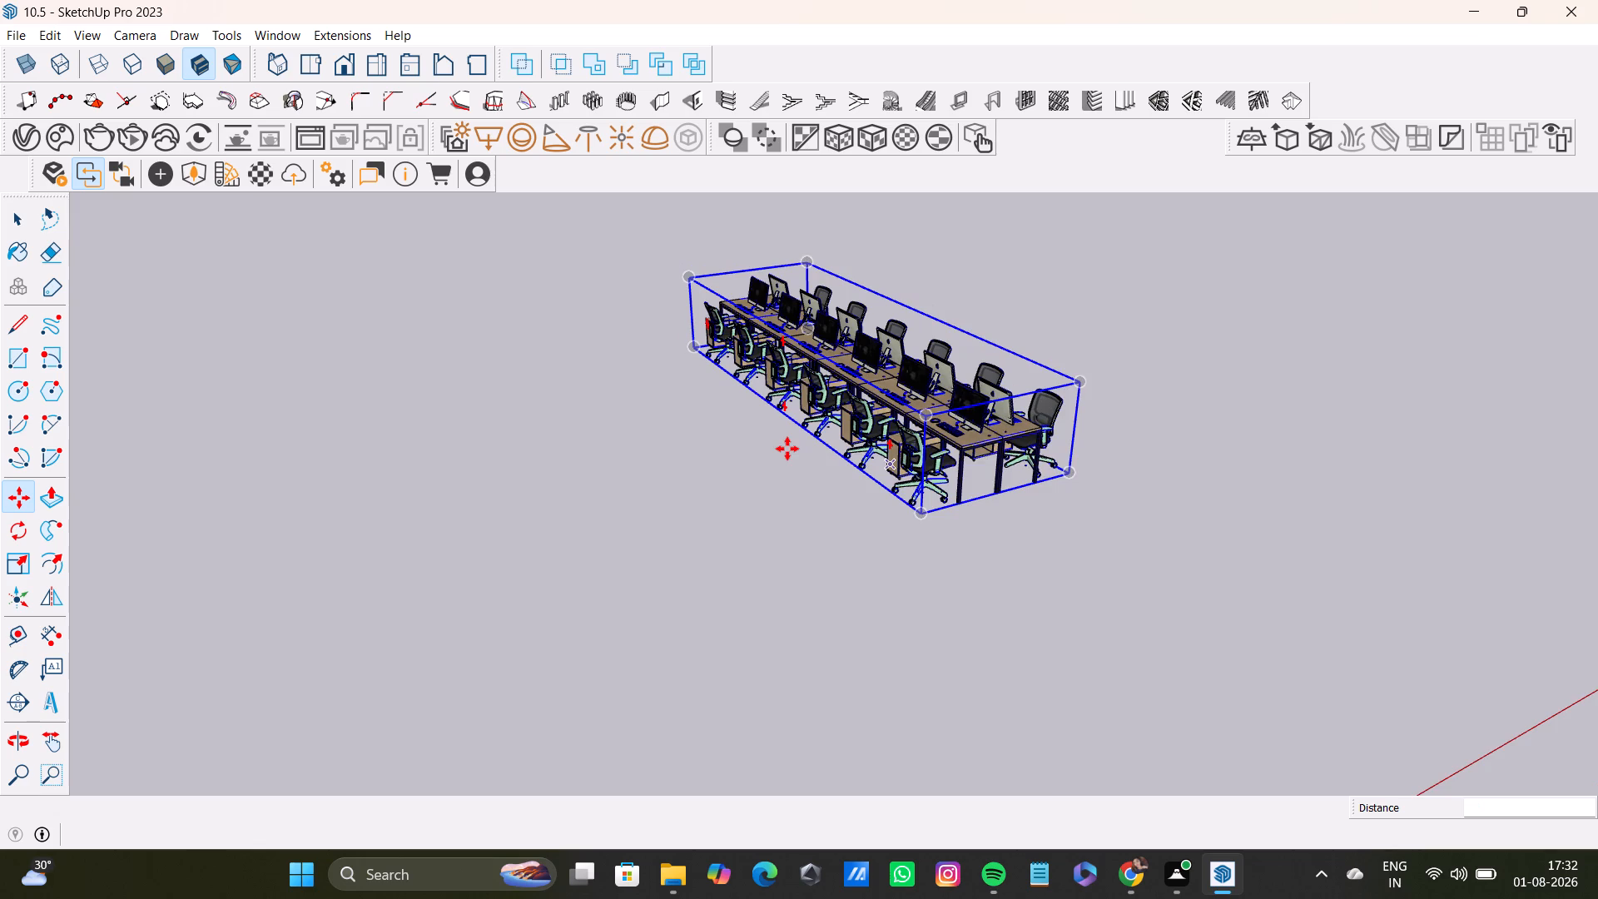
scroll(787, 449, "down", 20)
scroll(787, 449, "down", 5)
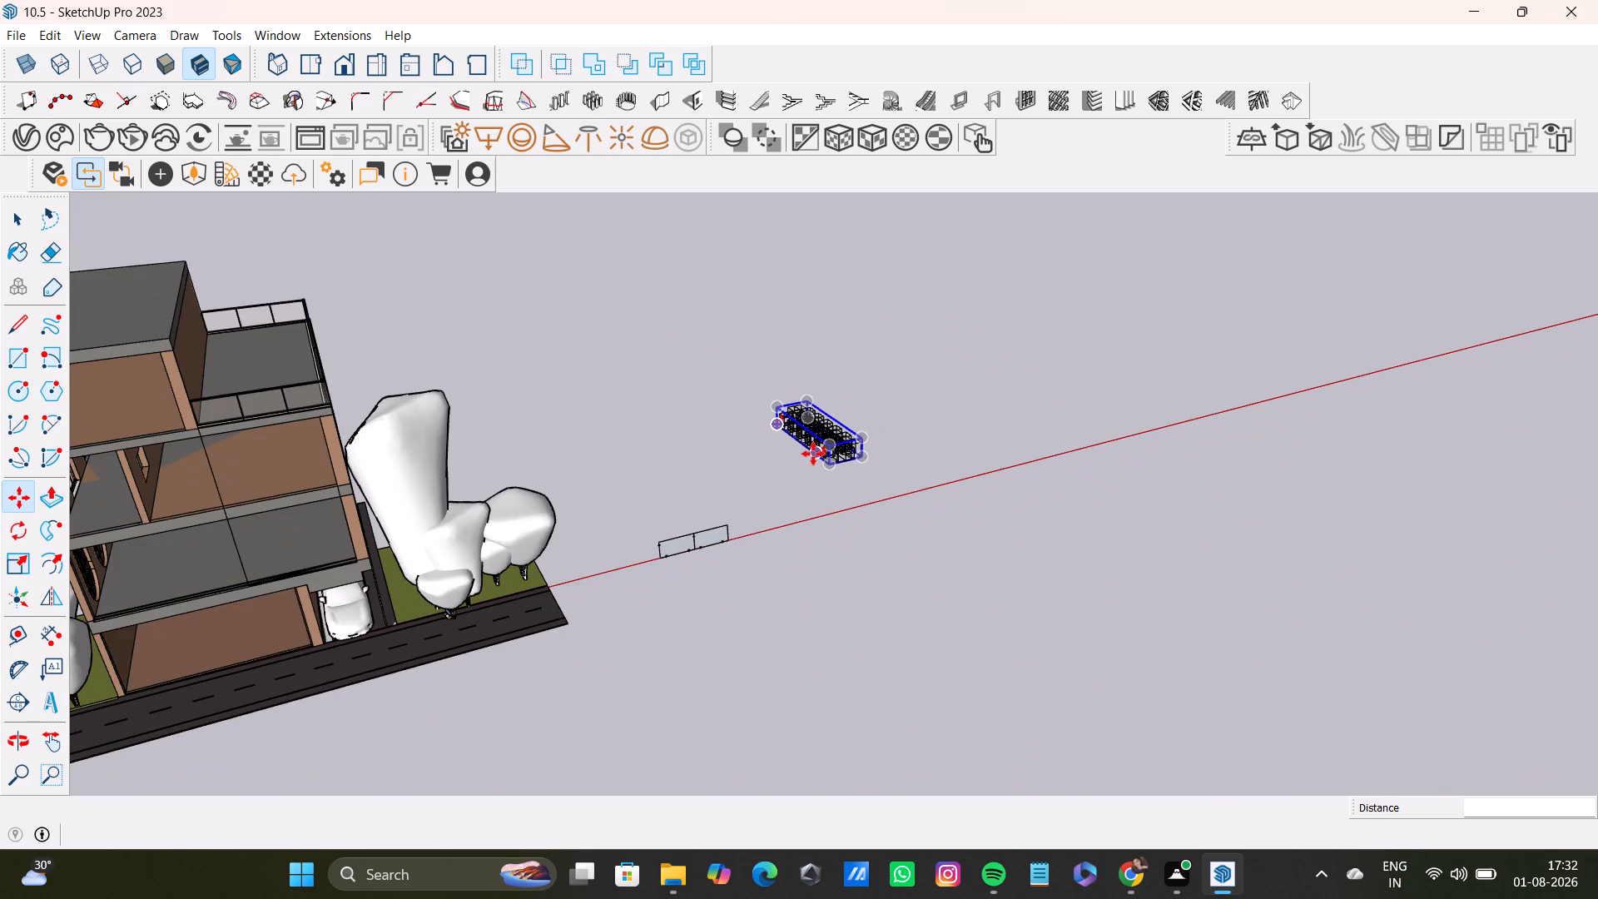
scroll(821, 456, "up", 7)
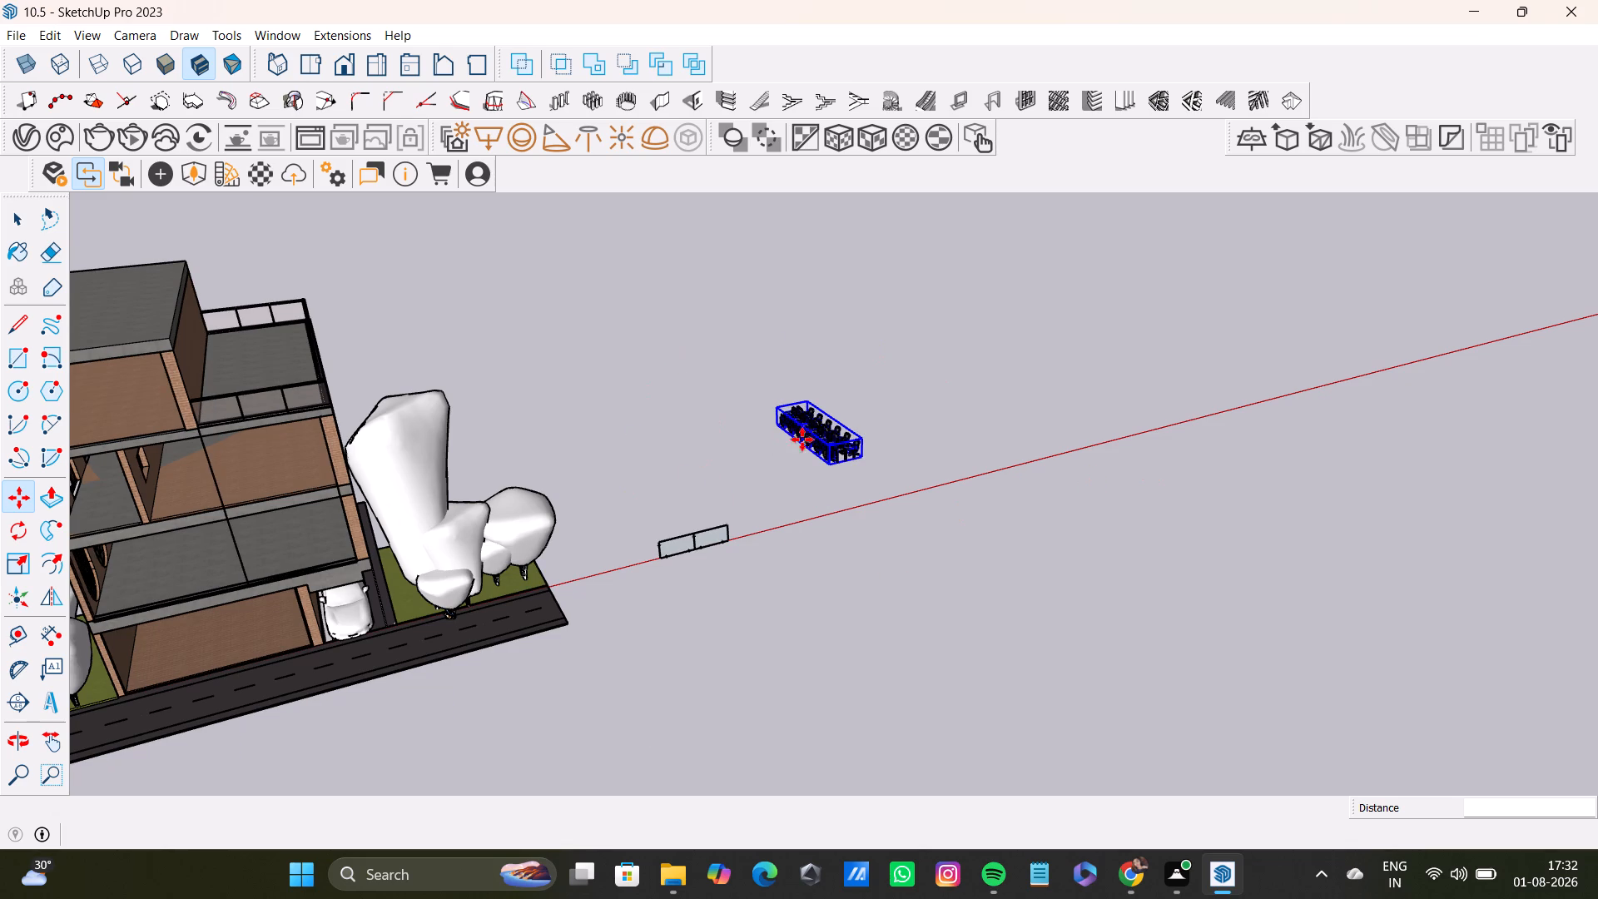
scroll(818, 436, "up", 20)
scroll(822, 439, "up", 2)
Save the model.
key("ctrl+s")
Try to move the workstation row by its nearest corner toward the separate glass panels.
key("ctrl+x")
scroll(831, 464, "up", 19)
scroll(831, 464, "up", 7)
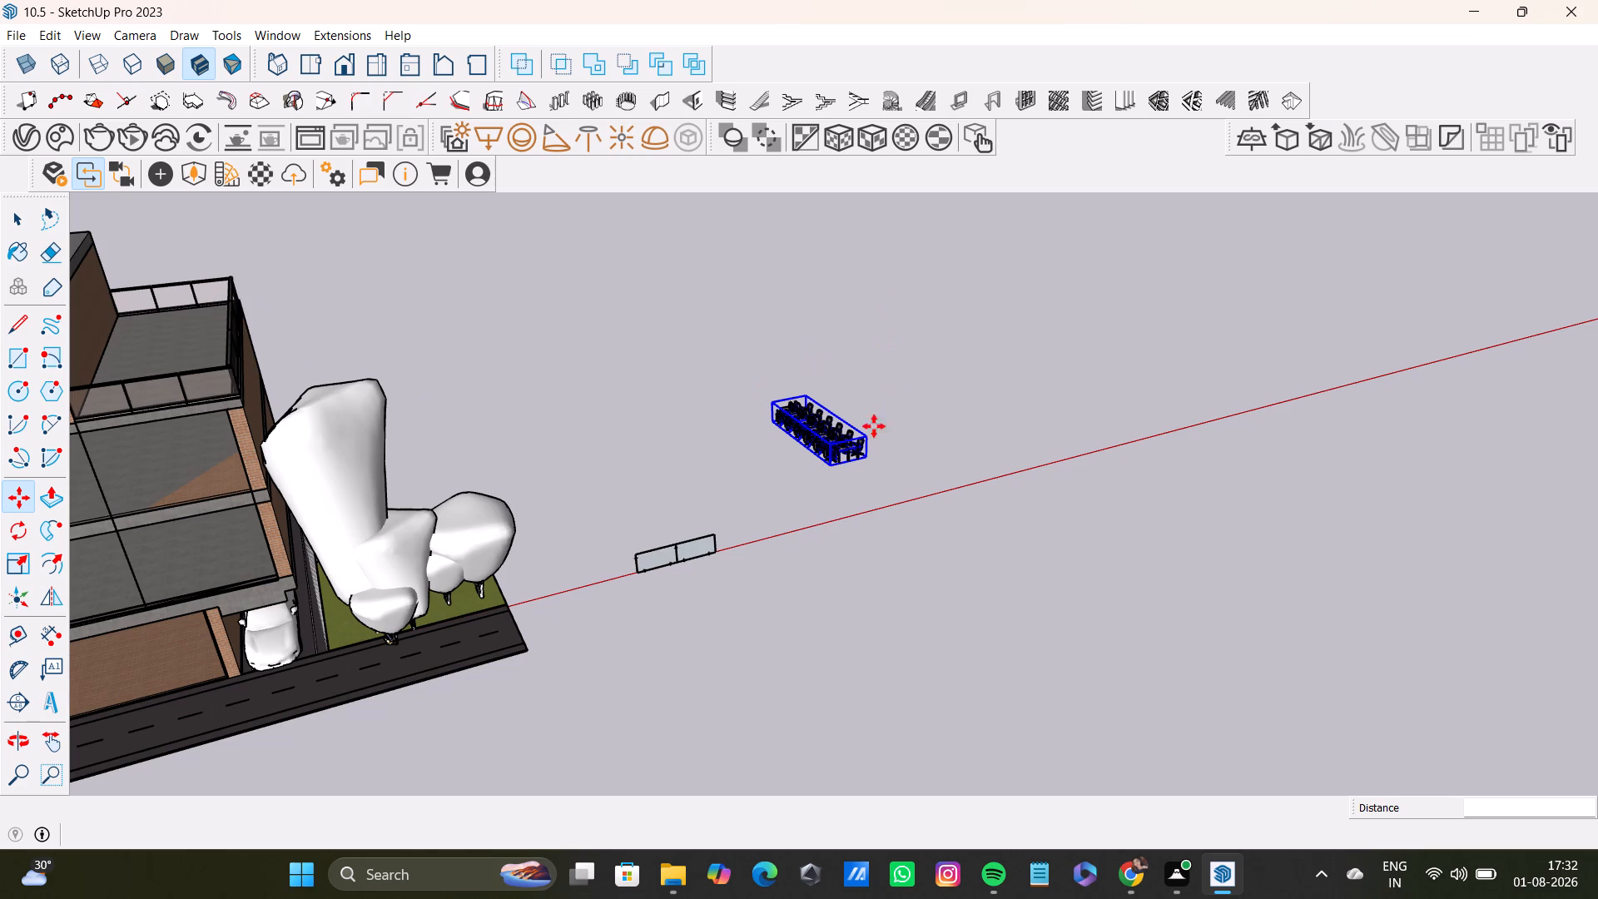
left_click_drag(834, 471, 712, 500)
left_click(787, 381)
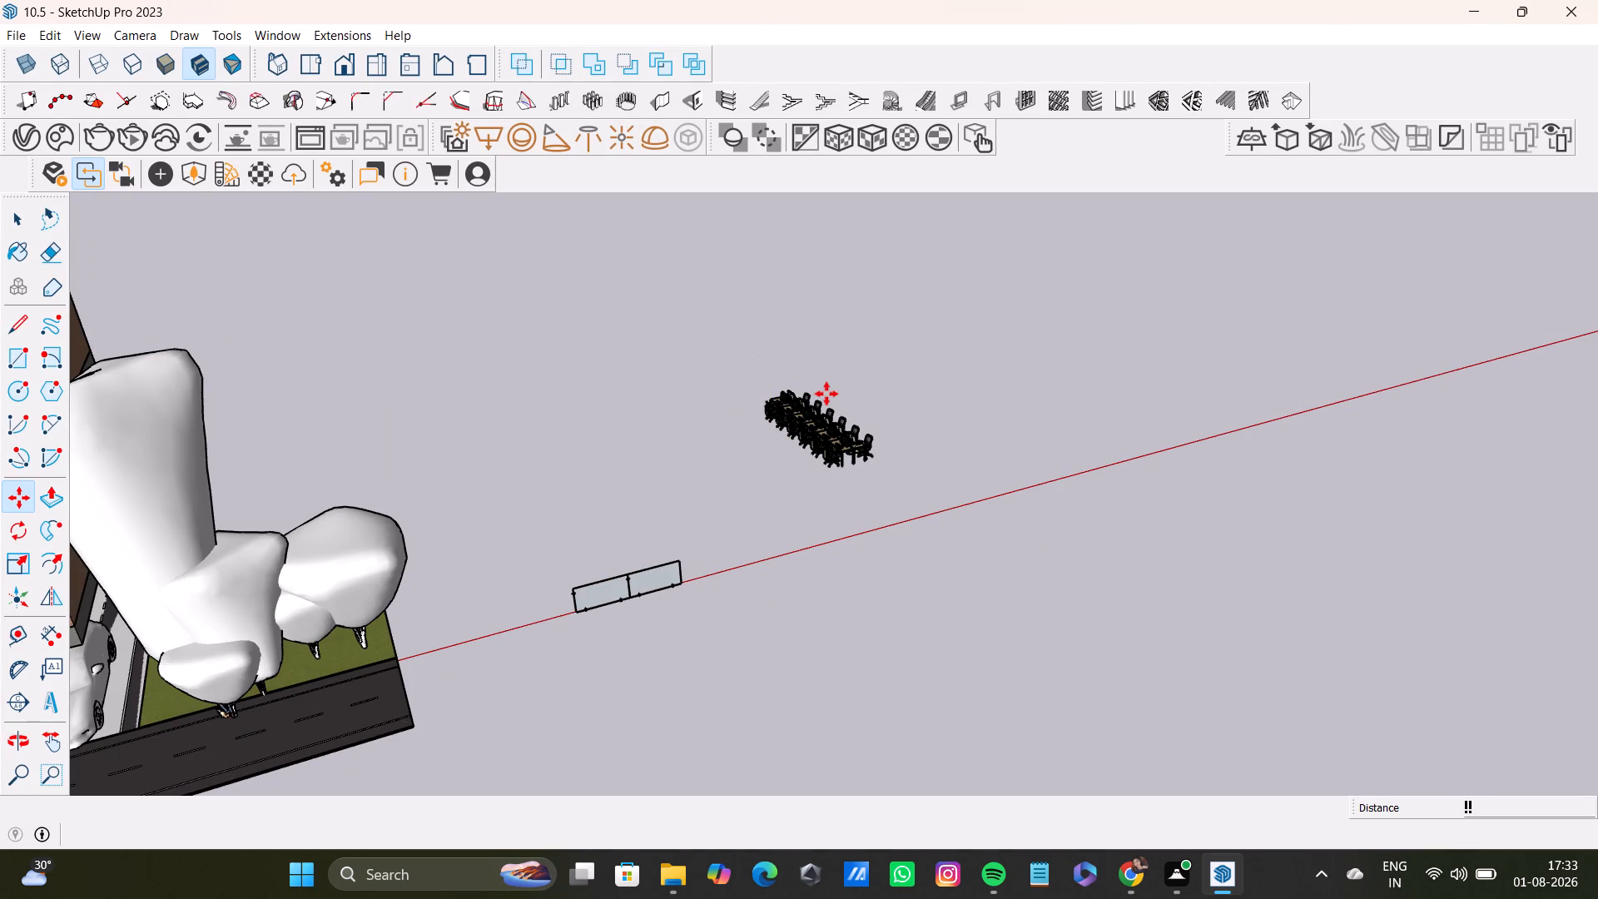
Copy the whole workstation row about 30' 6 5/8" toward the building, placing the copy just behind the separate glass panels.
key("space")
left_click_drag(591, 256, 900, 500)
left_click(797, 425)
middle_click_drag(1058, 489, 868, 601)
scroll(908, 545, "up", 11)
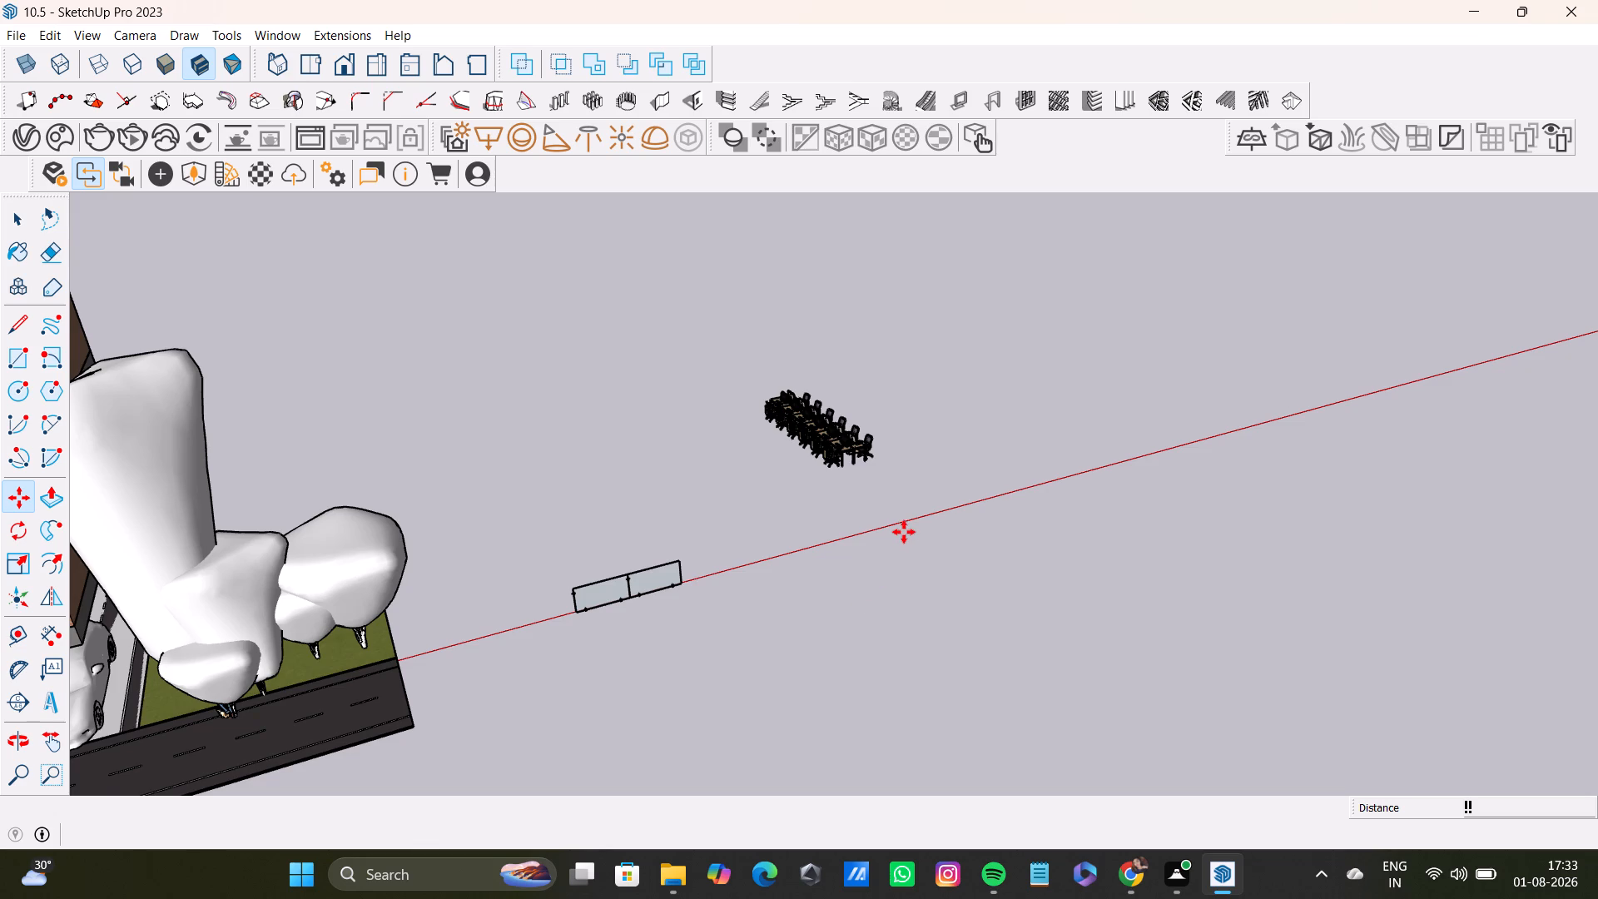
scroll(904, 532, "up", 2)
middle_click_drag(904, 530, 995, 567)
middle_click_drag(995, 545, 811, 554)
left_click_drag(659, 312, 959, 570)
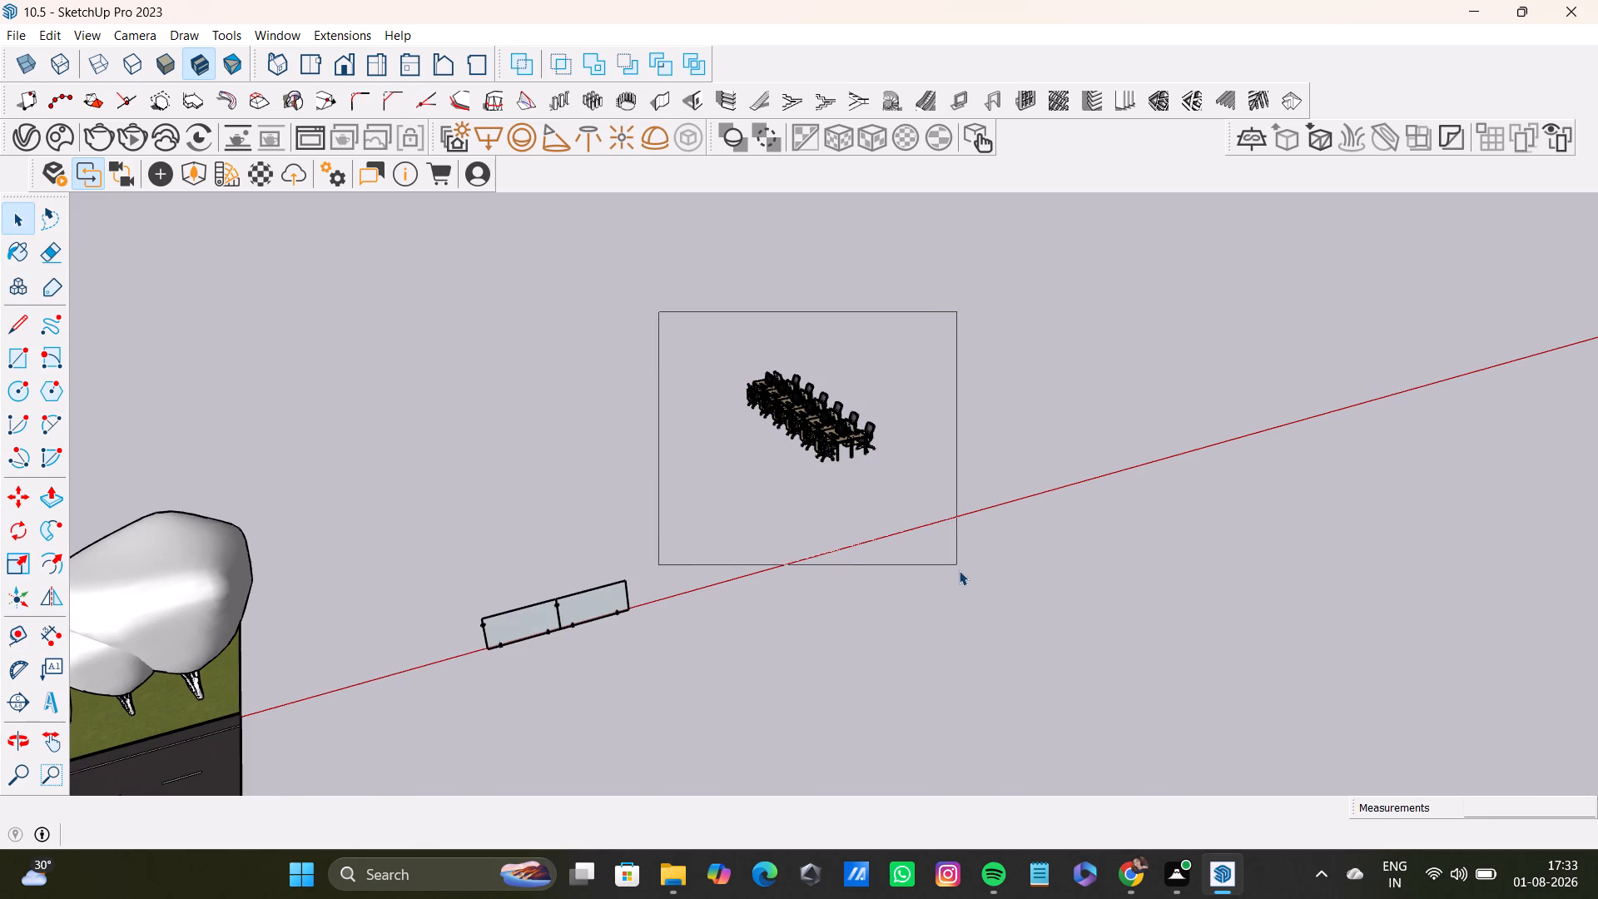
left_click_drag(959, 570, 970, 594)
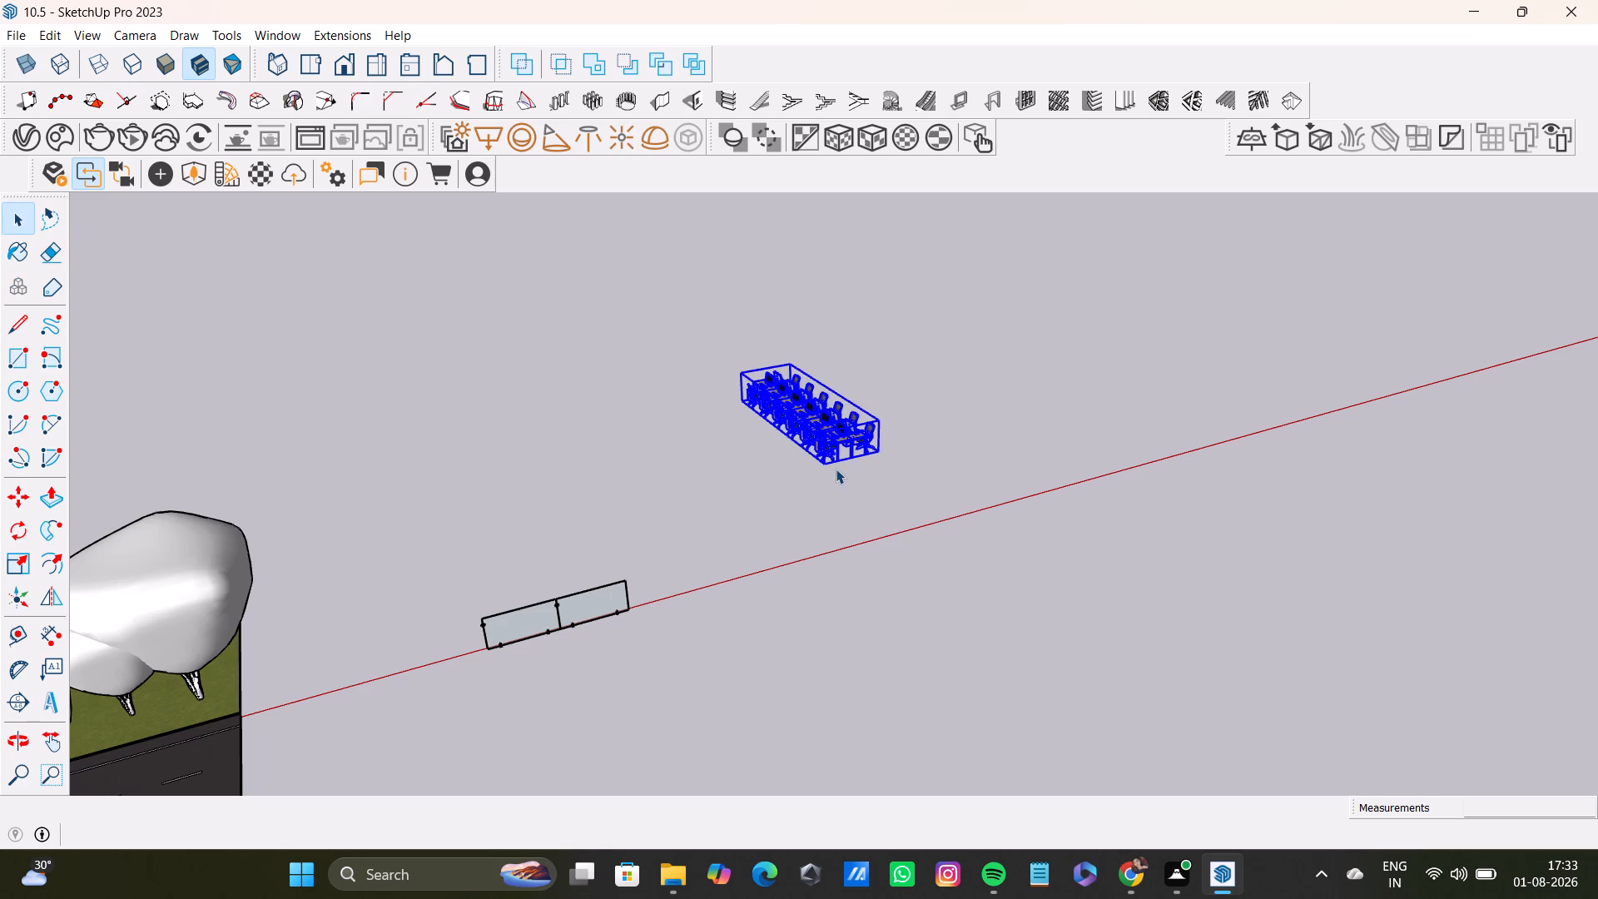
key("m")
left_click_drag(828, 463, 677, 562)
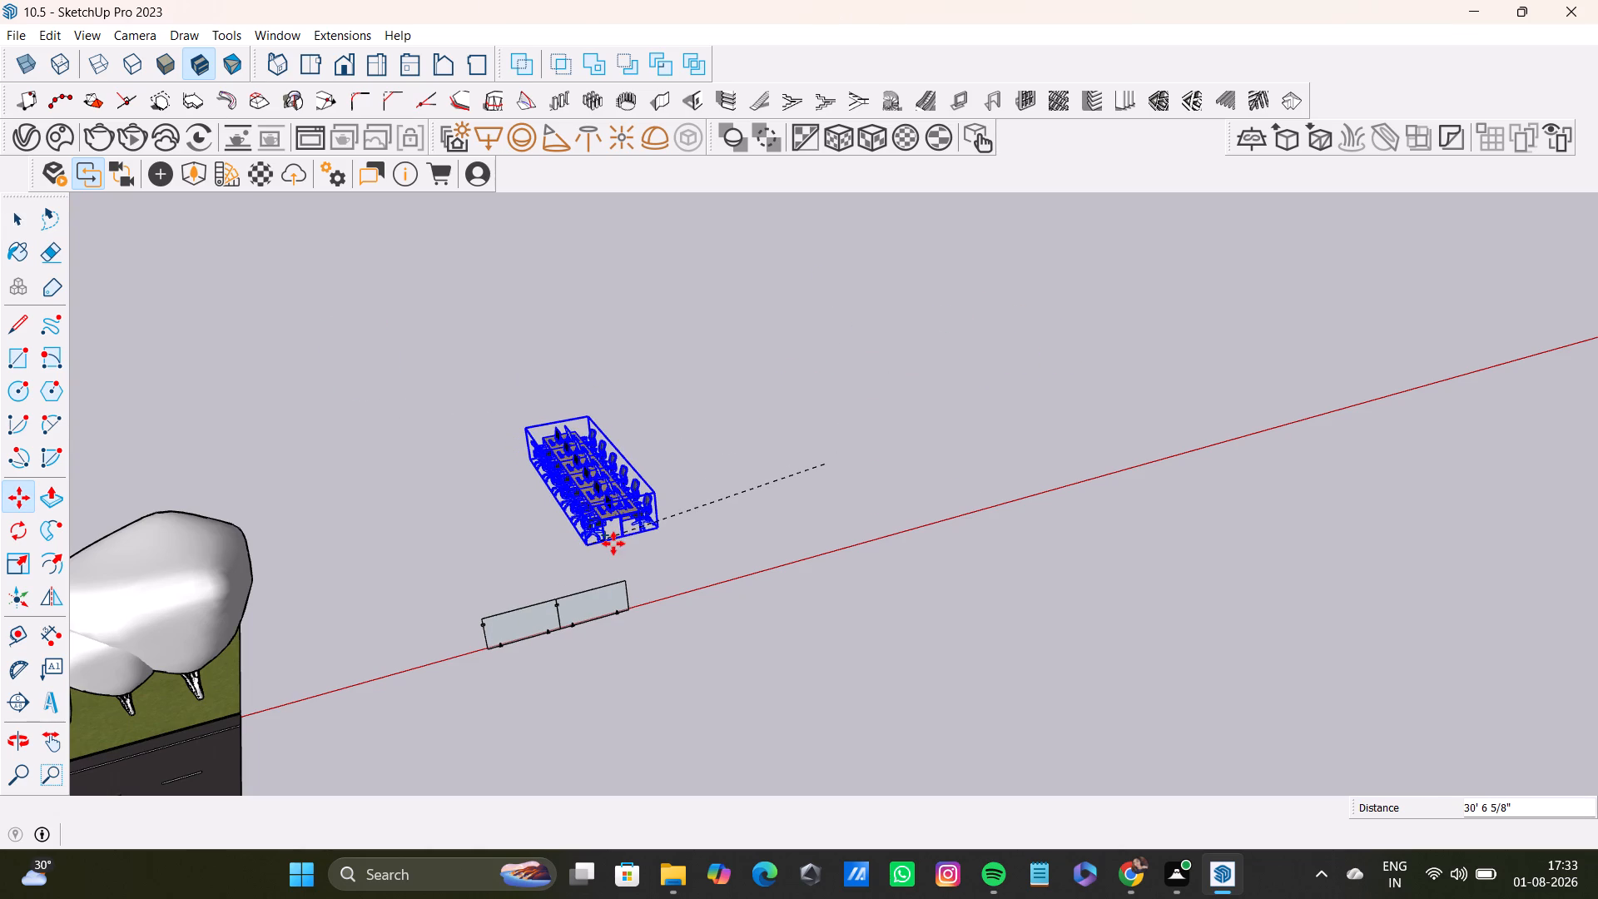
left_click_drag(594, 540, 712, 513)
left_click_drag(712, 513, 747, 505)
scroll(705, 463, "down", 8)
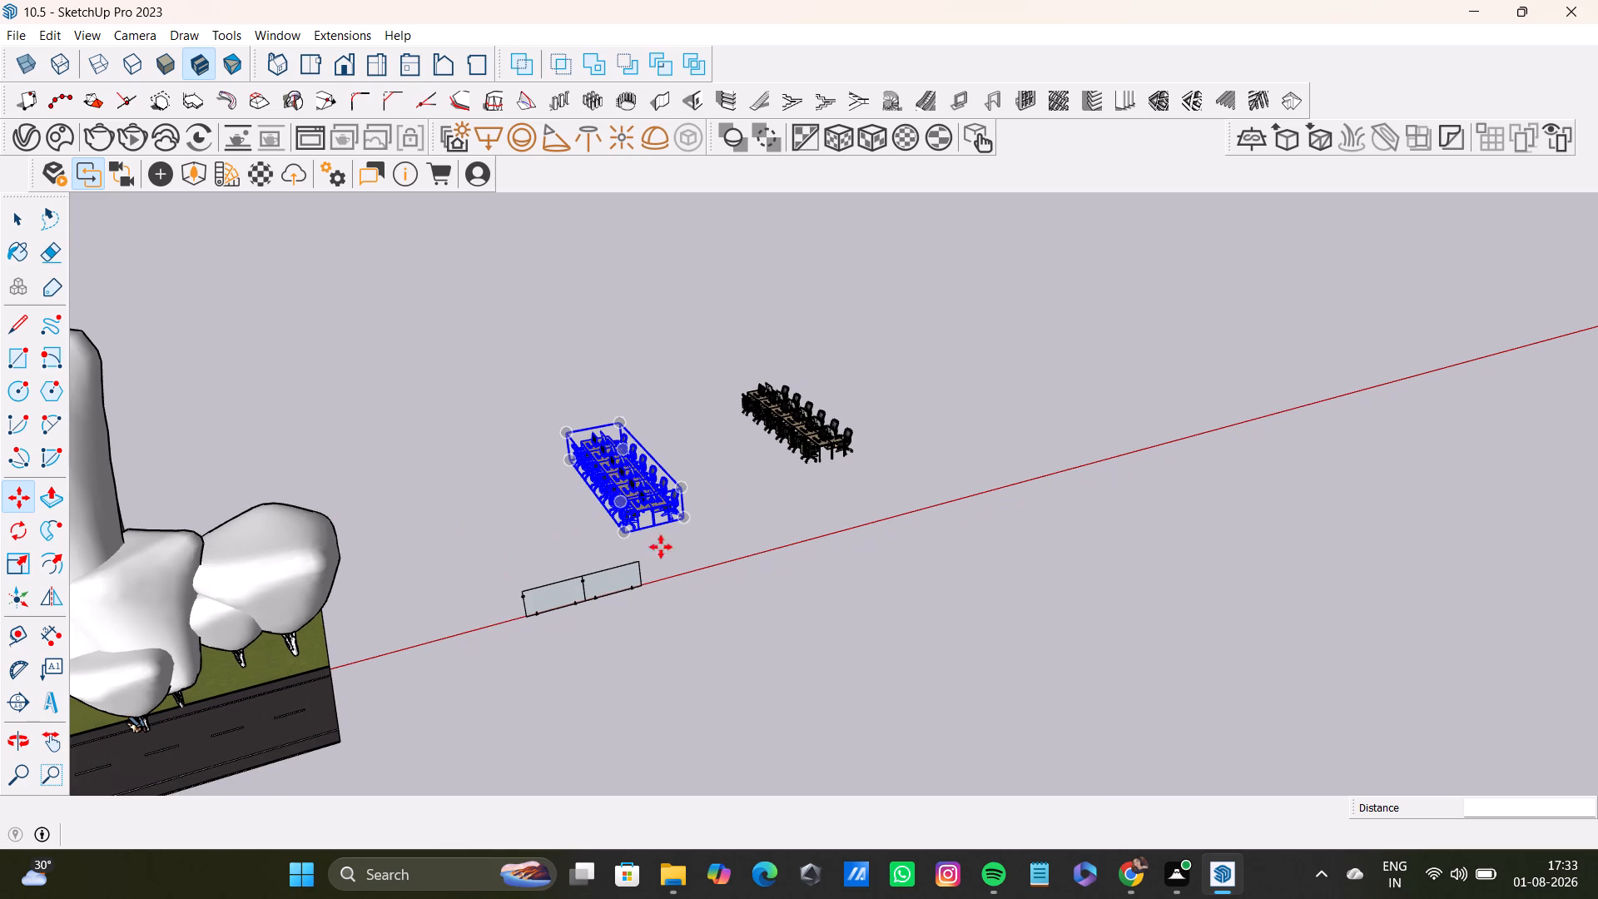
scroll(532, 548, "down", 2)
scroll(596, 584, "down", 2)
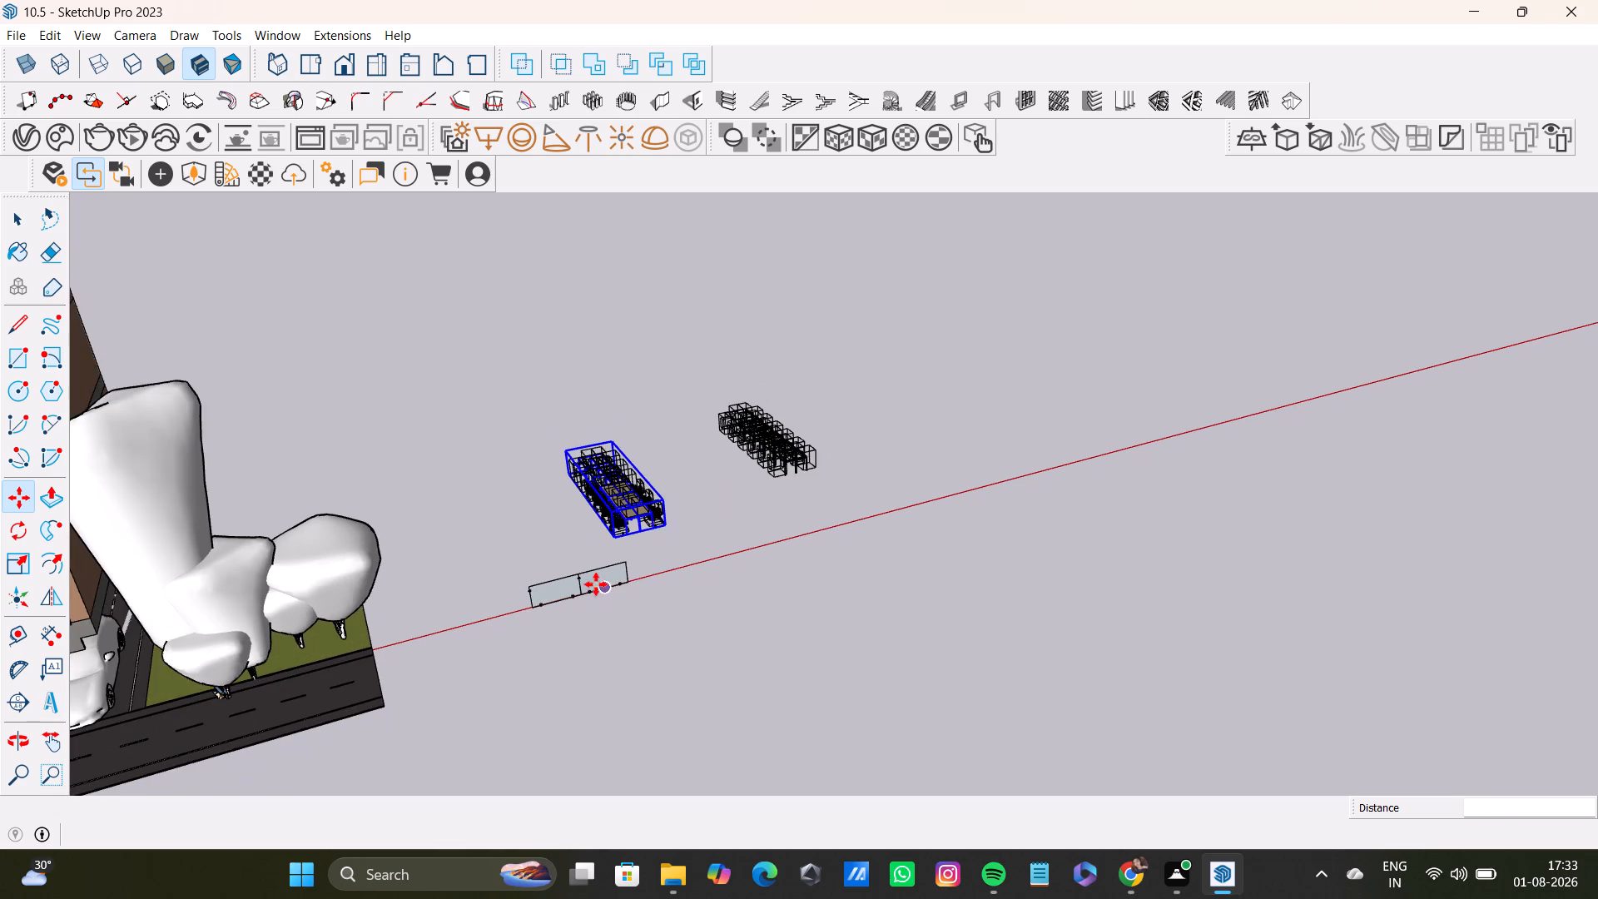
scroll(596, 584, "down", 1)
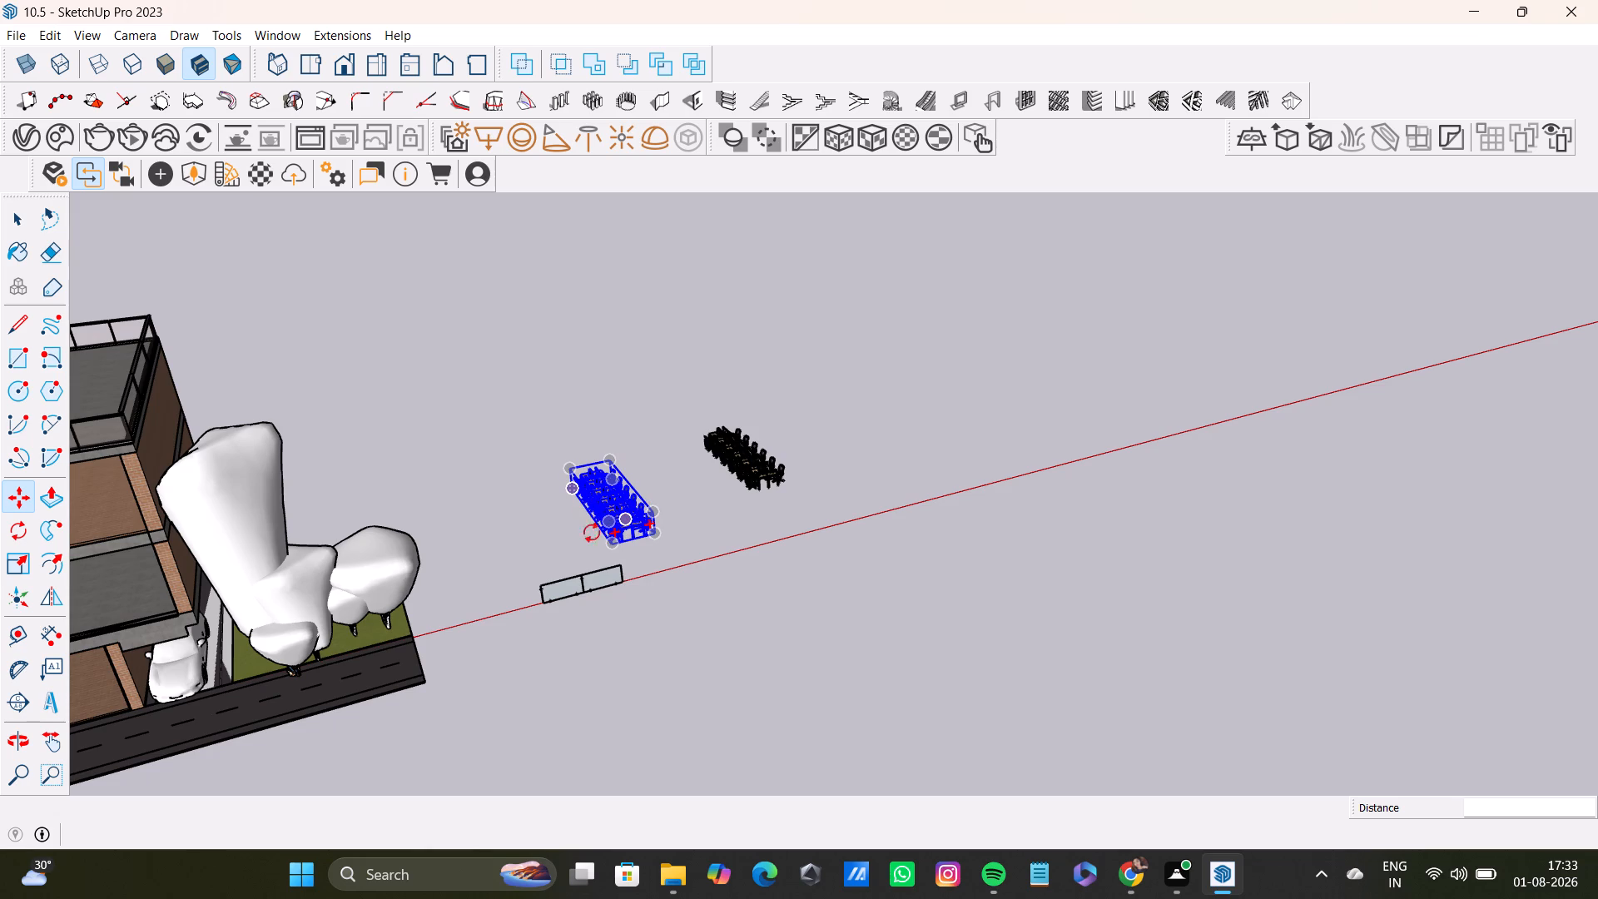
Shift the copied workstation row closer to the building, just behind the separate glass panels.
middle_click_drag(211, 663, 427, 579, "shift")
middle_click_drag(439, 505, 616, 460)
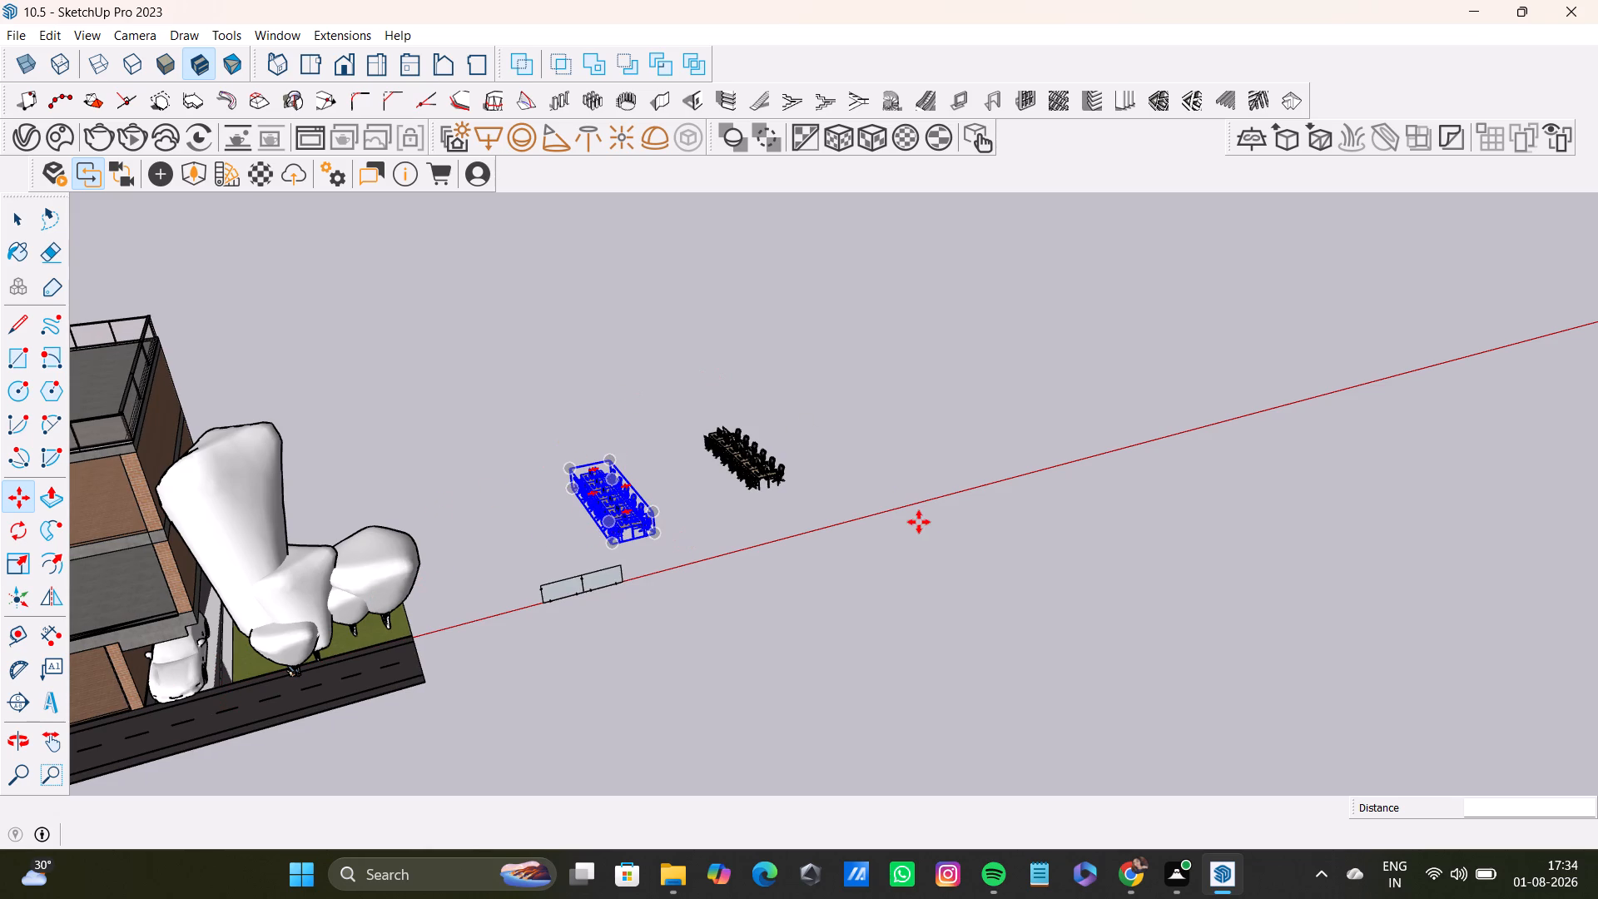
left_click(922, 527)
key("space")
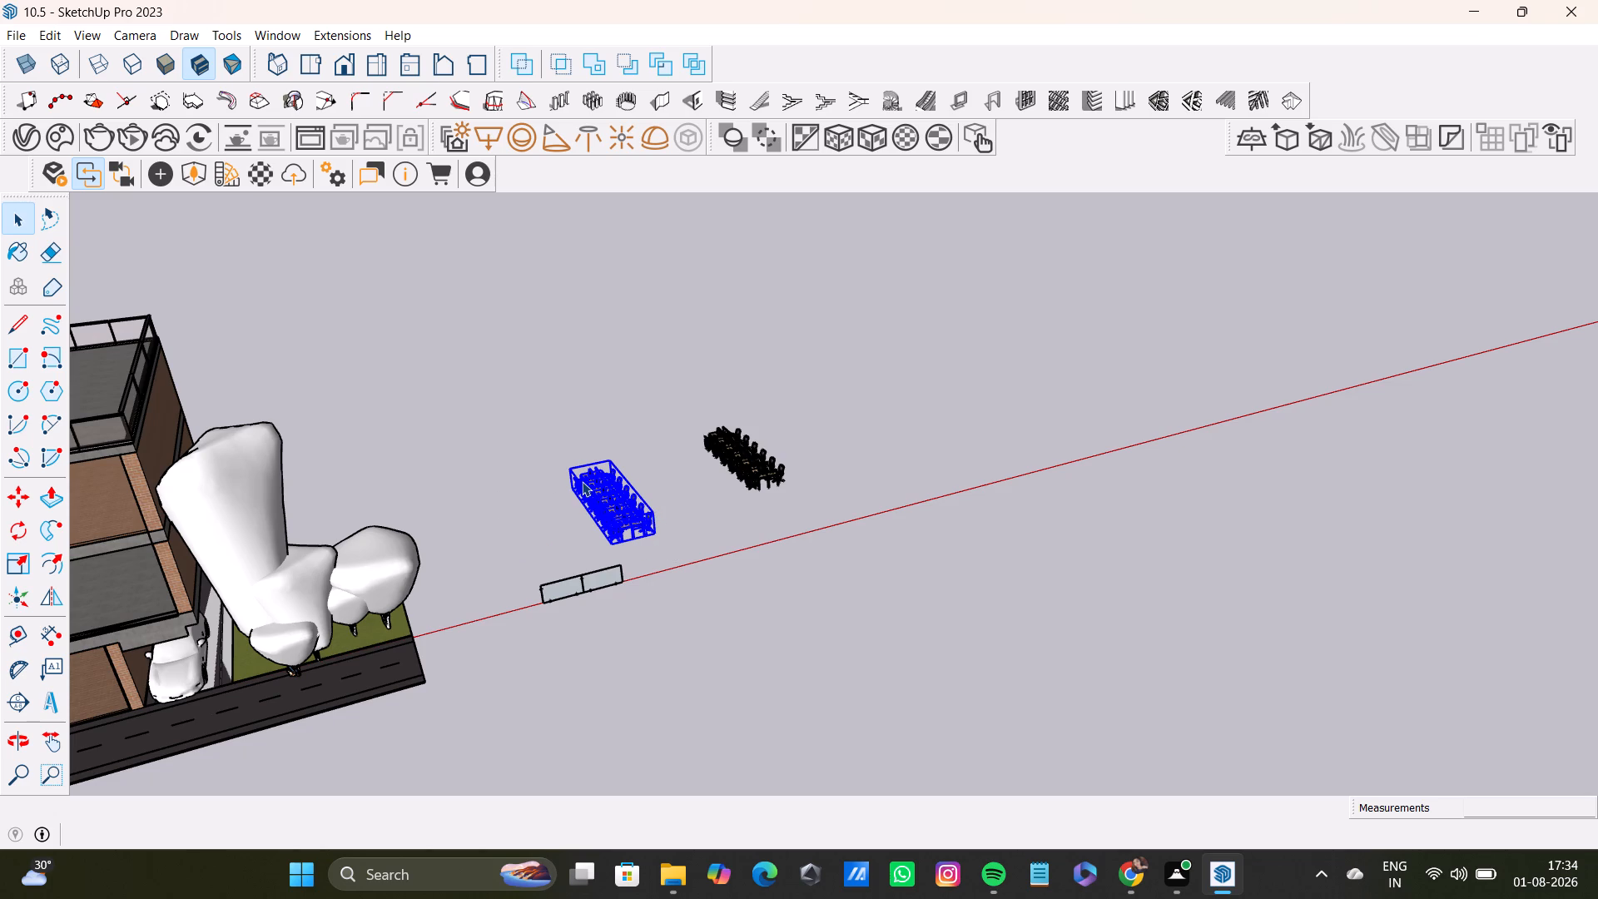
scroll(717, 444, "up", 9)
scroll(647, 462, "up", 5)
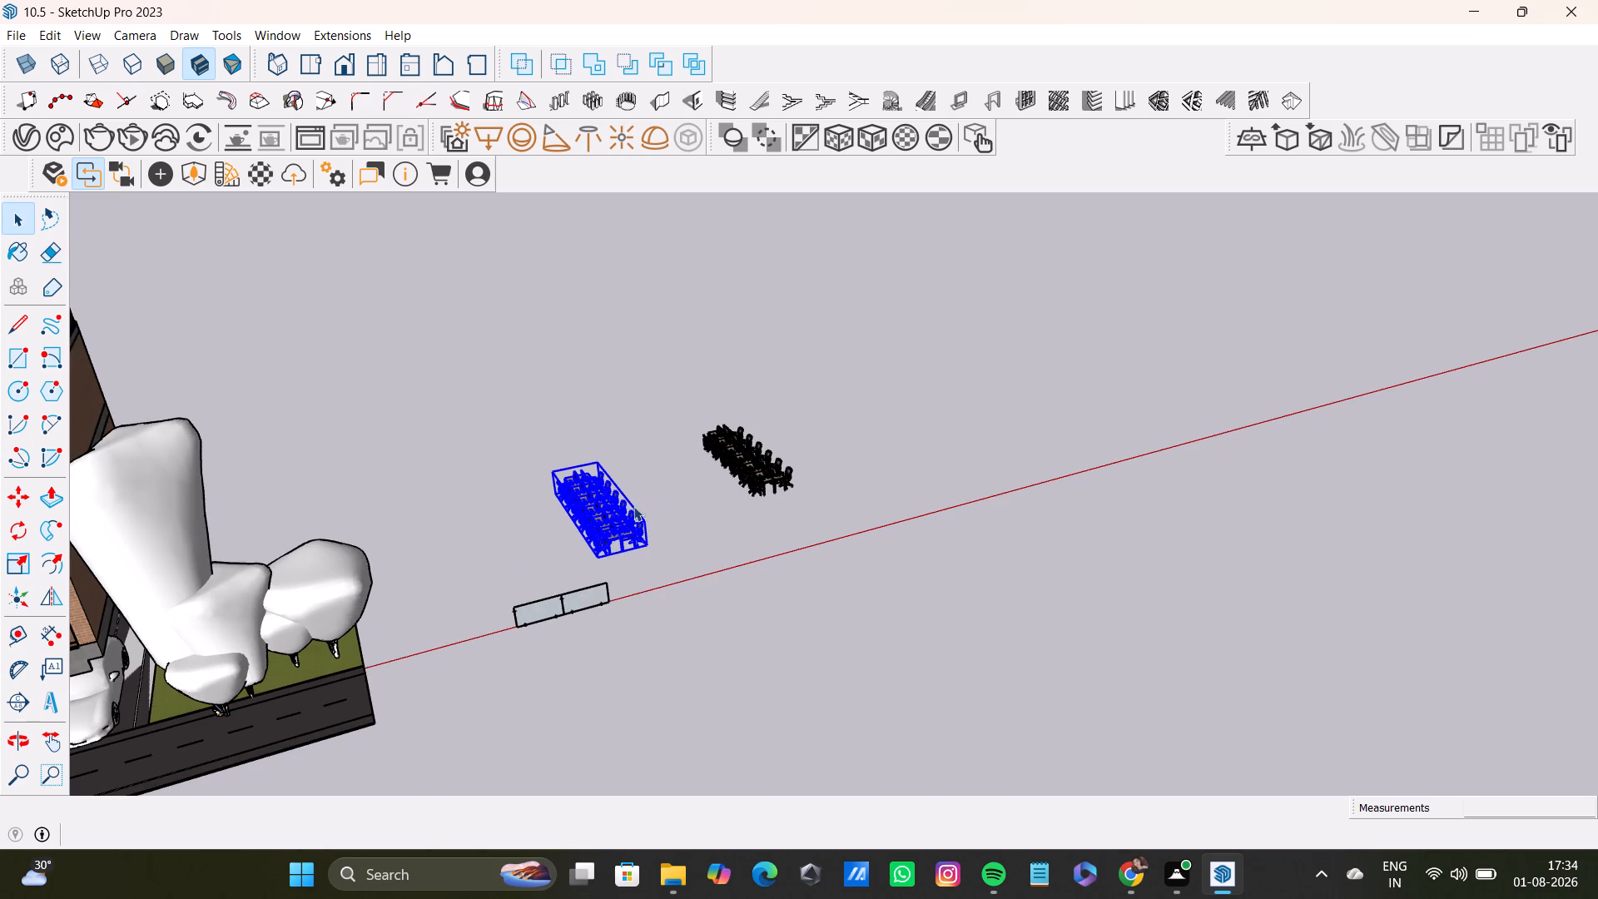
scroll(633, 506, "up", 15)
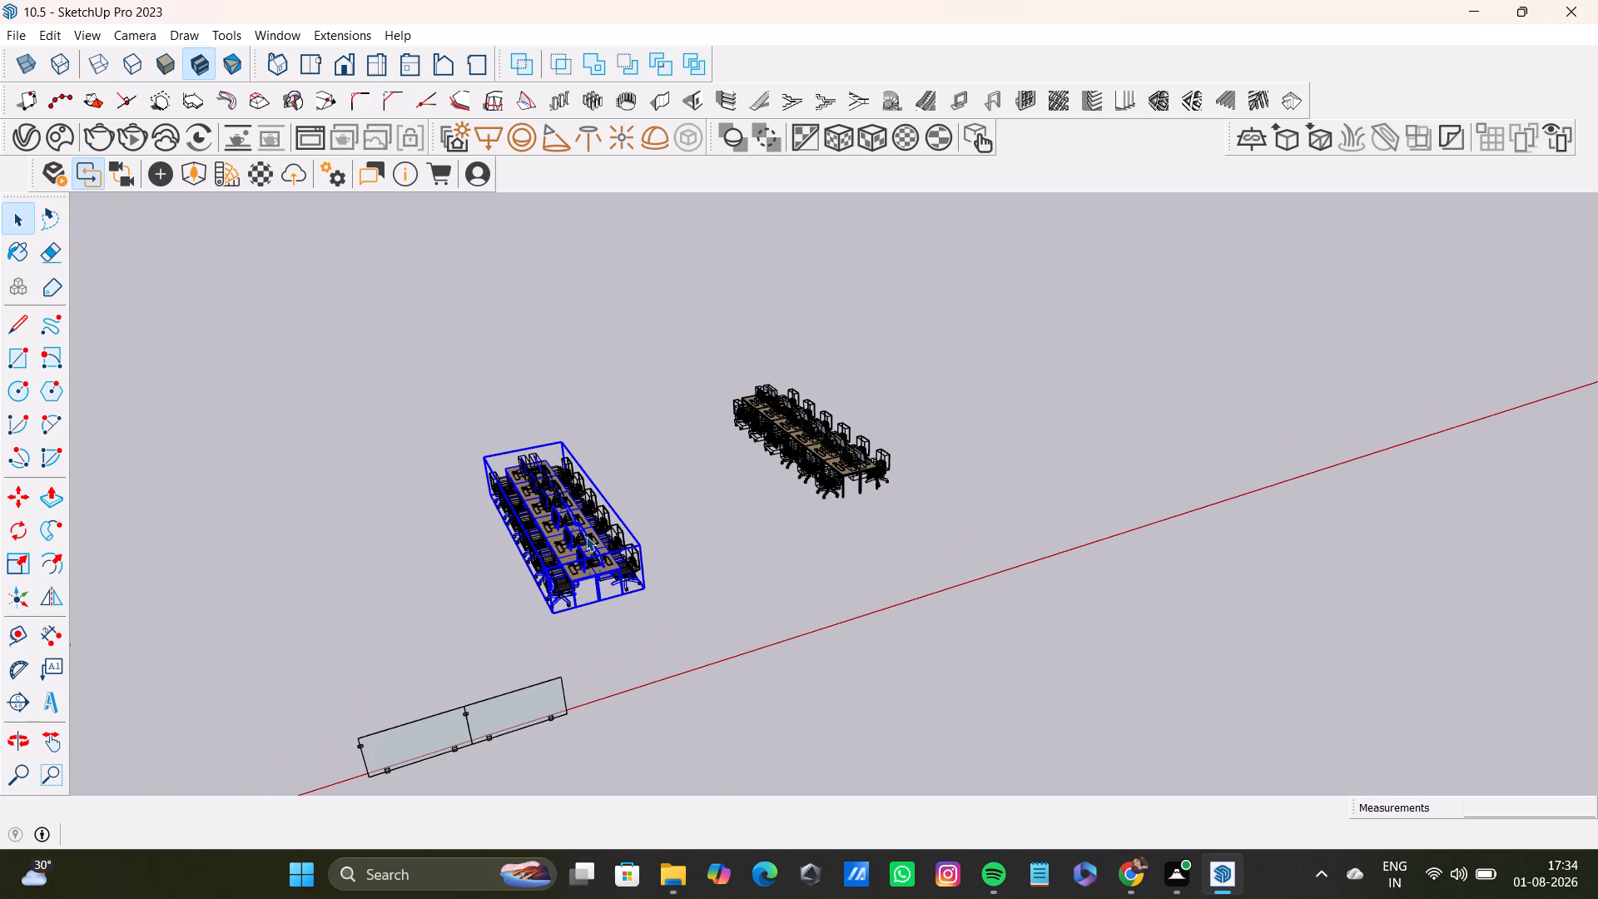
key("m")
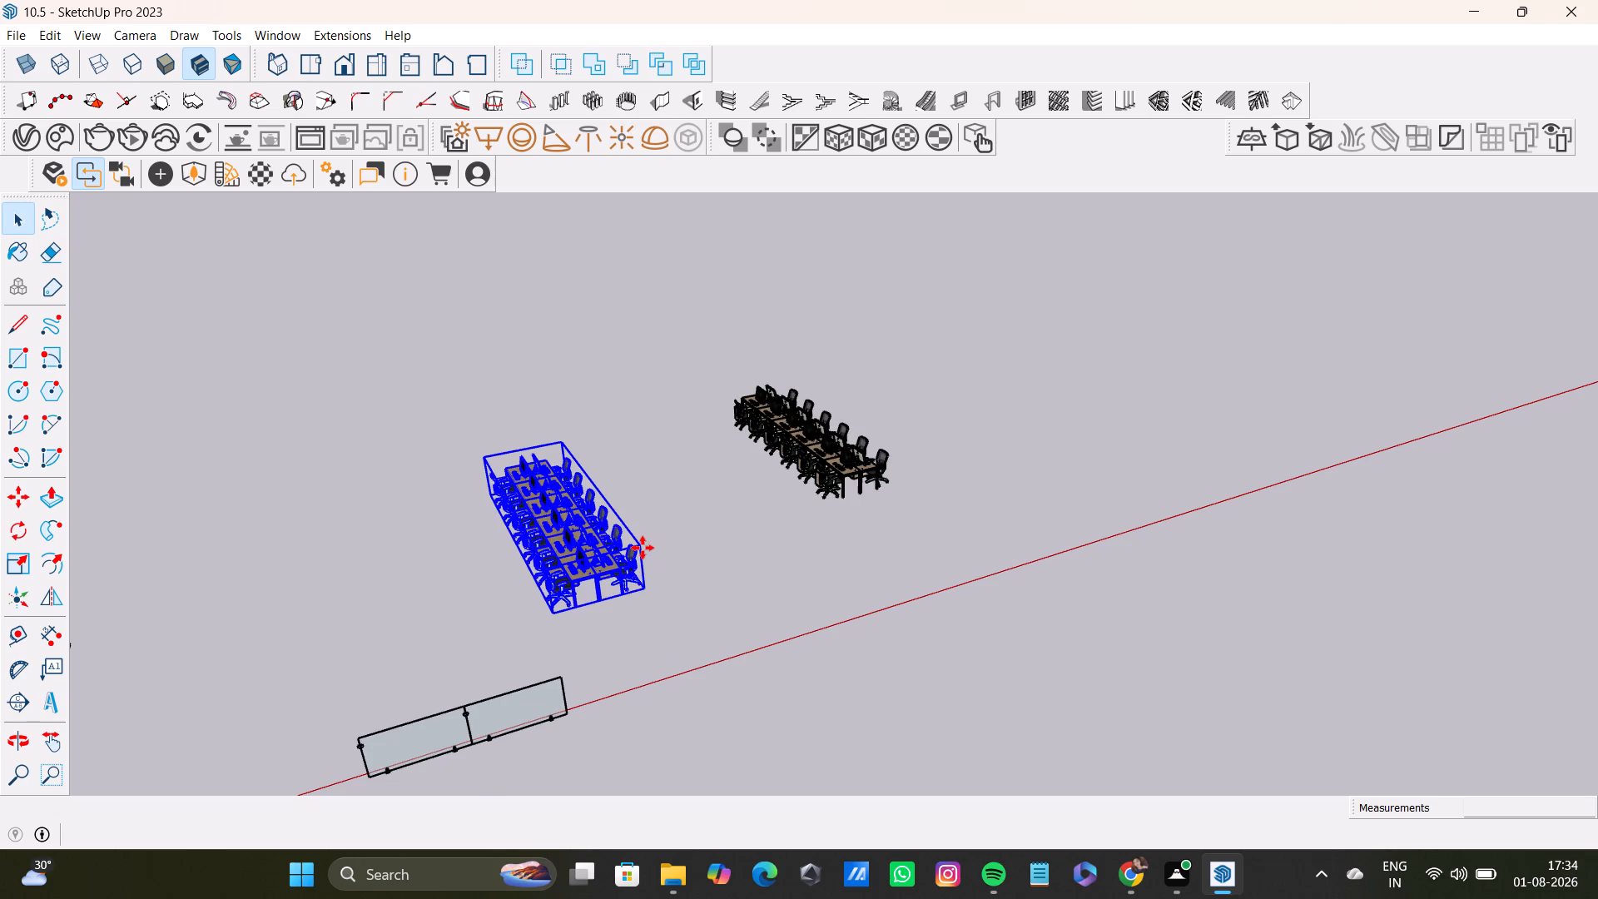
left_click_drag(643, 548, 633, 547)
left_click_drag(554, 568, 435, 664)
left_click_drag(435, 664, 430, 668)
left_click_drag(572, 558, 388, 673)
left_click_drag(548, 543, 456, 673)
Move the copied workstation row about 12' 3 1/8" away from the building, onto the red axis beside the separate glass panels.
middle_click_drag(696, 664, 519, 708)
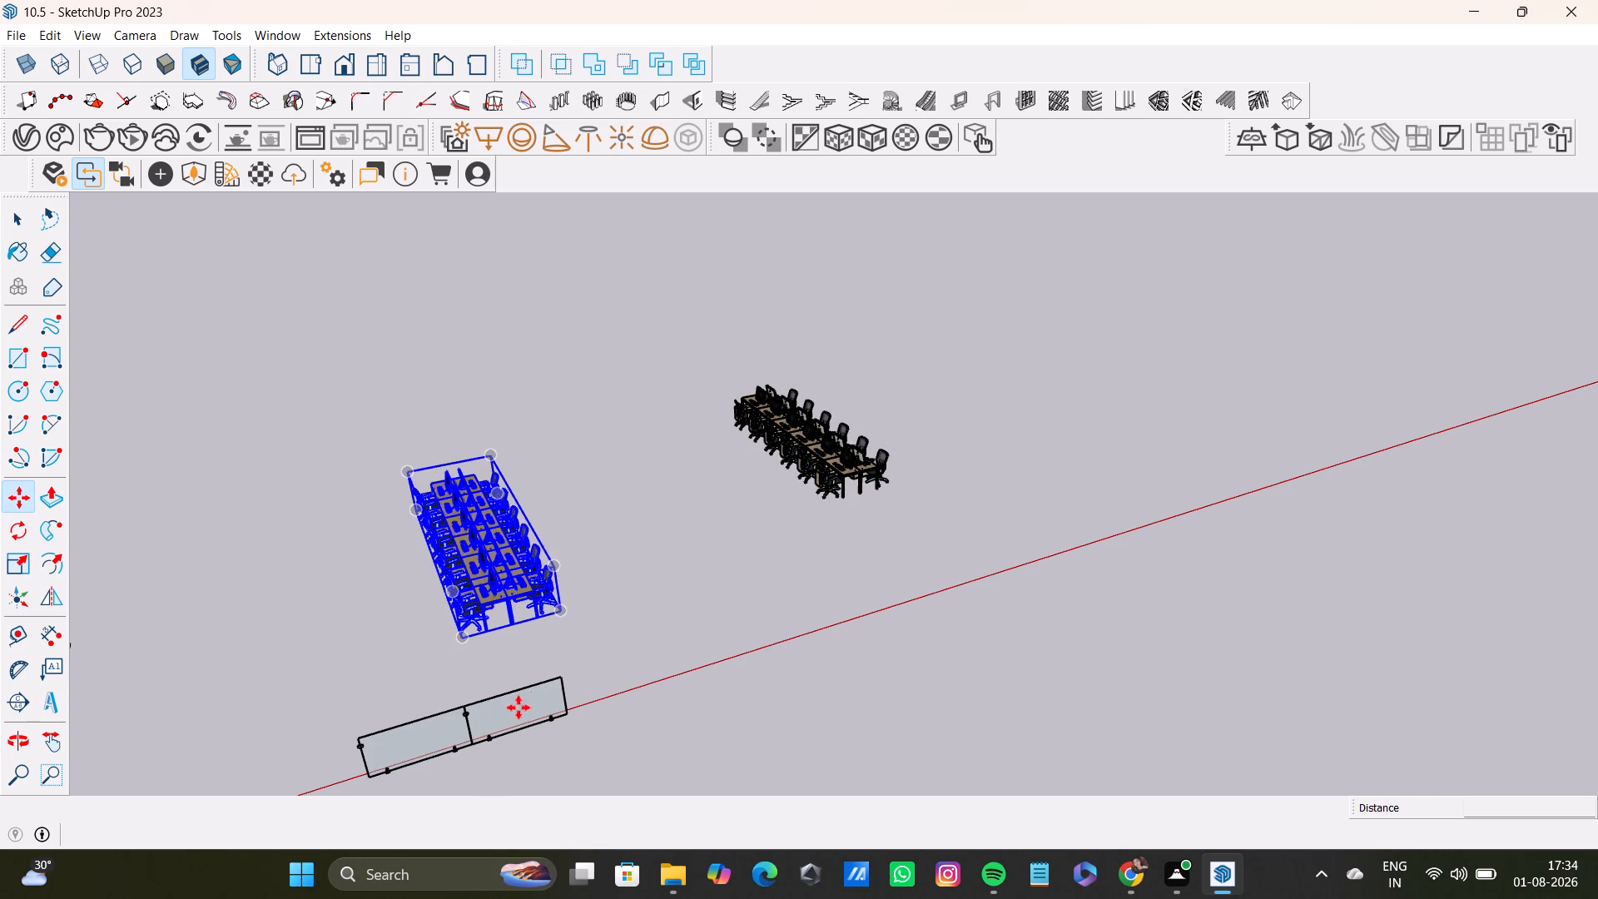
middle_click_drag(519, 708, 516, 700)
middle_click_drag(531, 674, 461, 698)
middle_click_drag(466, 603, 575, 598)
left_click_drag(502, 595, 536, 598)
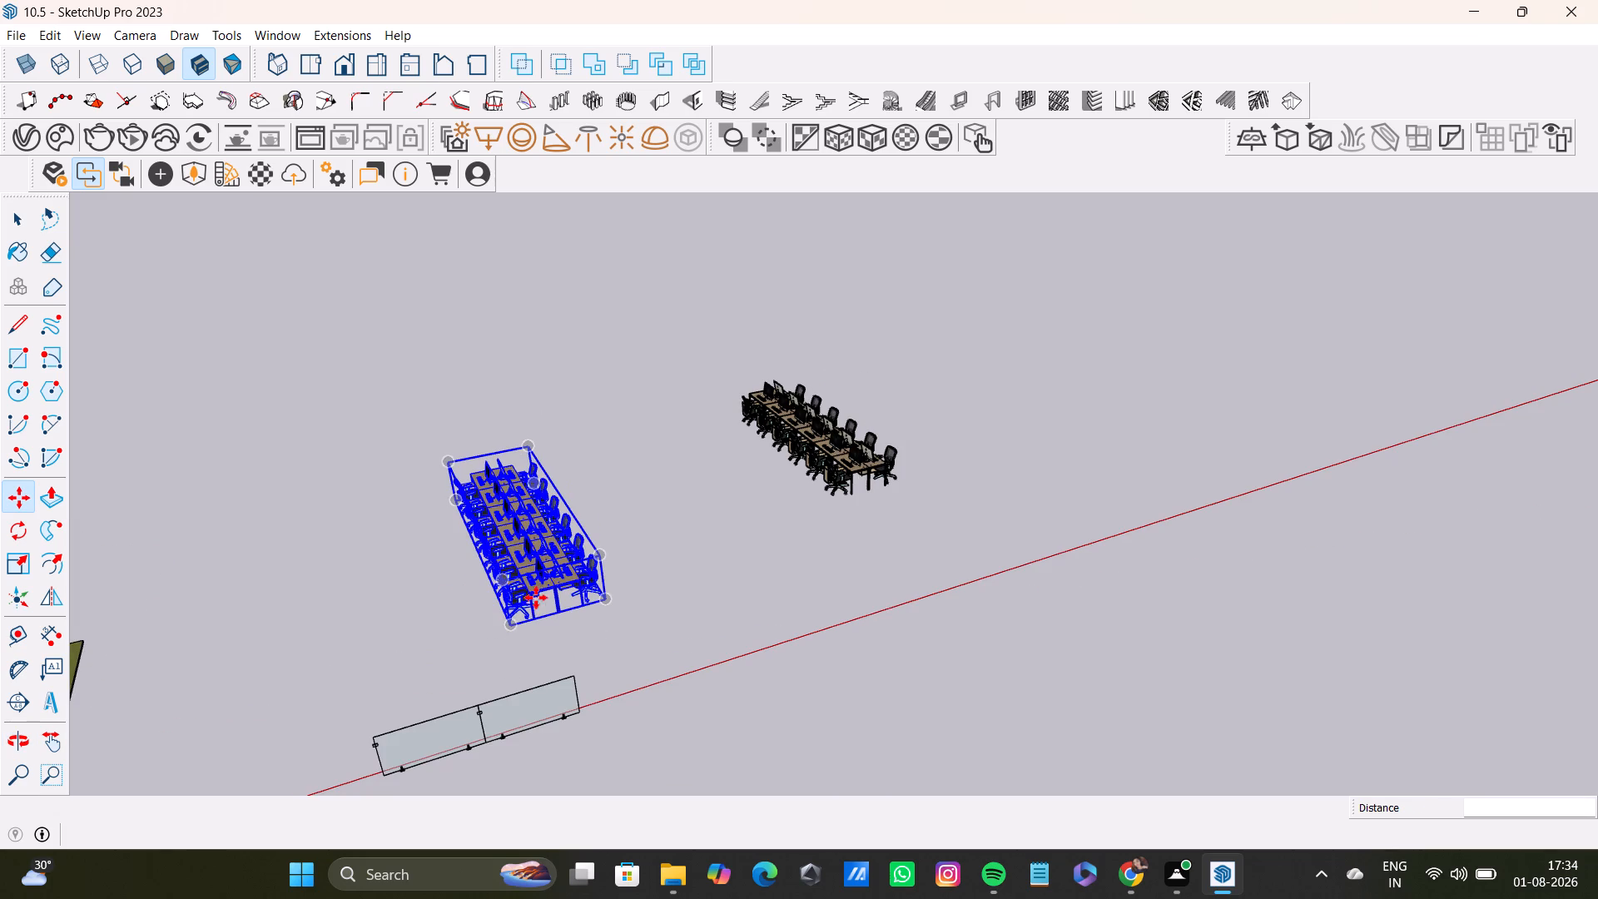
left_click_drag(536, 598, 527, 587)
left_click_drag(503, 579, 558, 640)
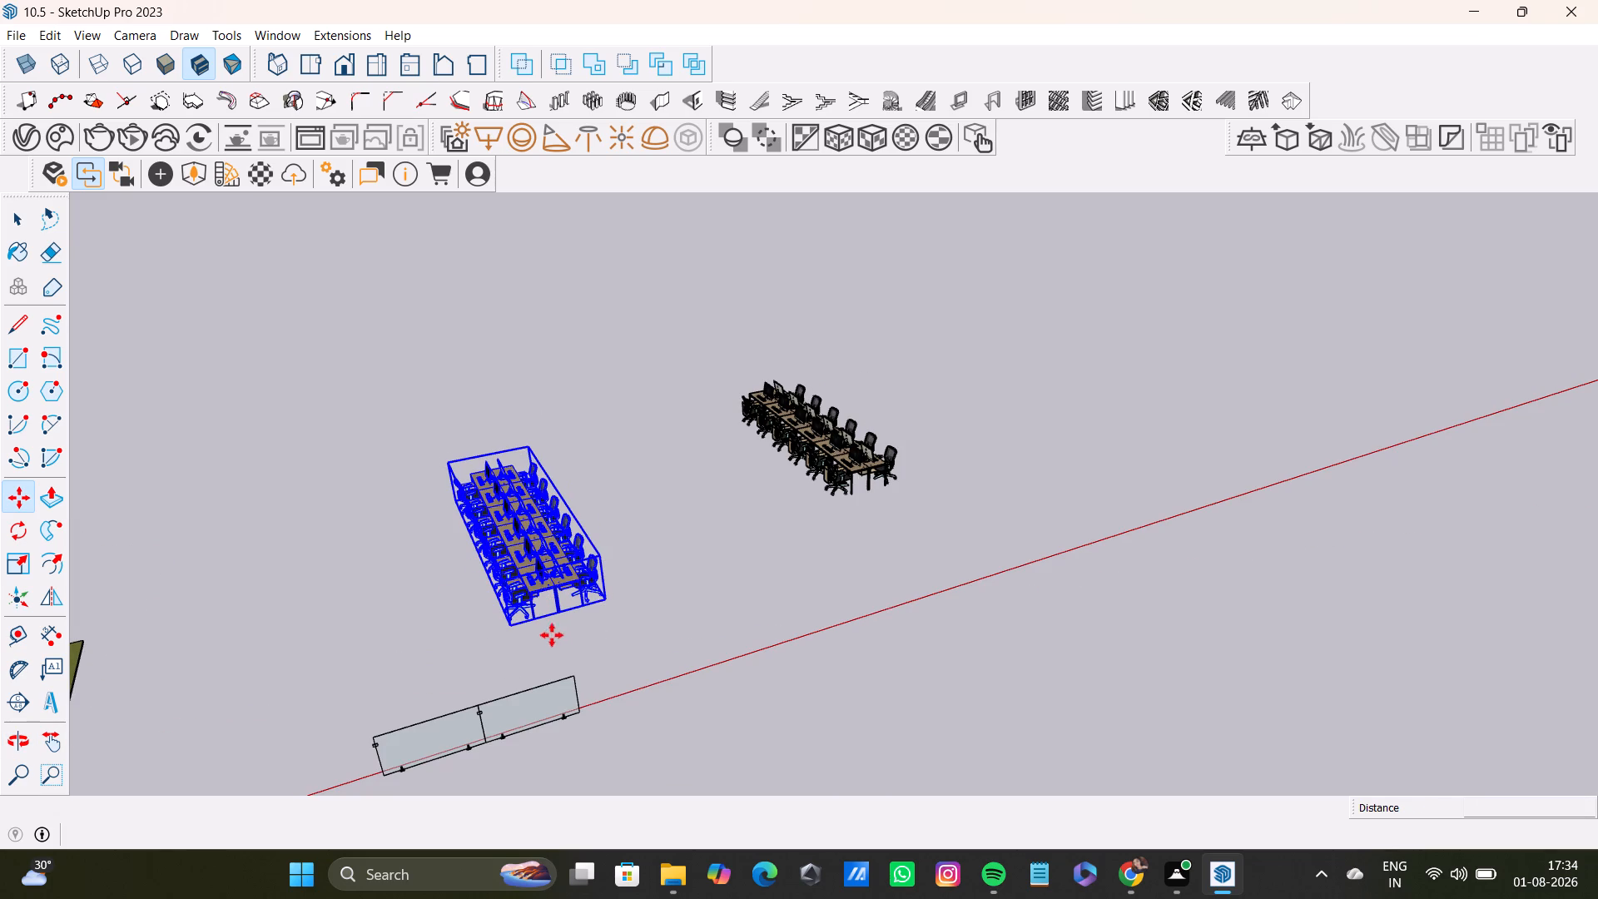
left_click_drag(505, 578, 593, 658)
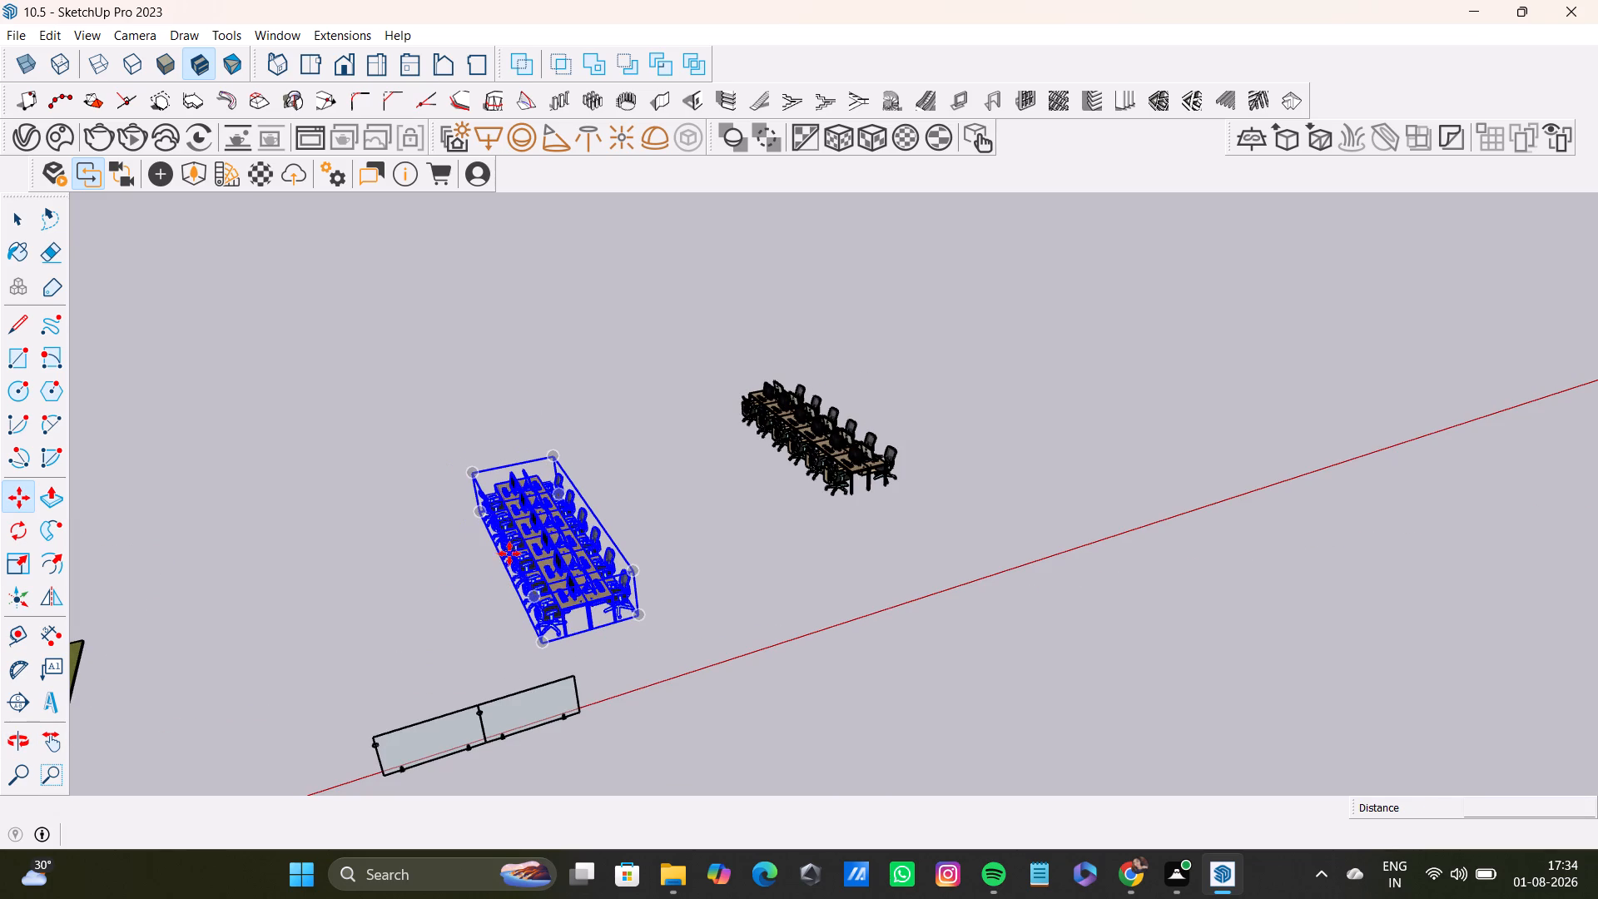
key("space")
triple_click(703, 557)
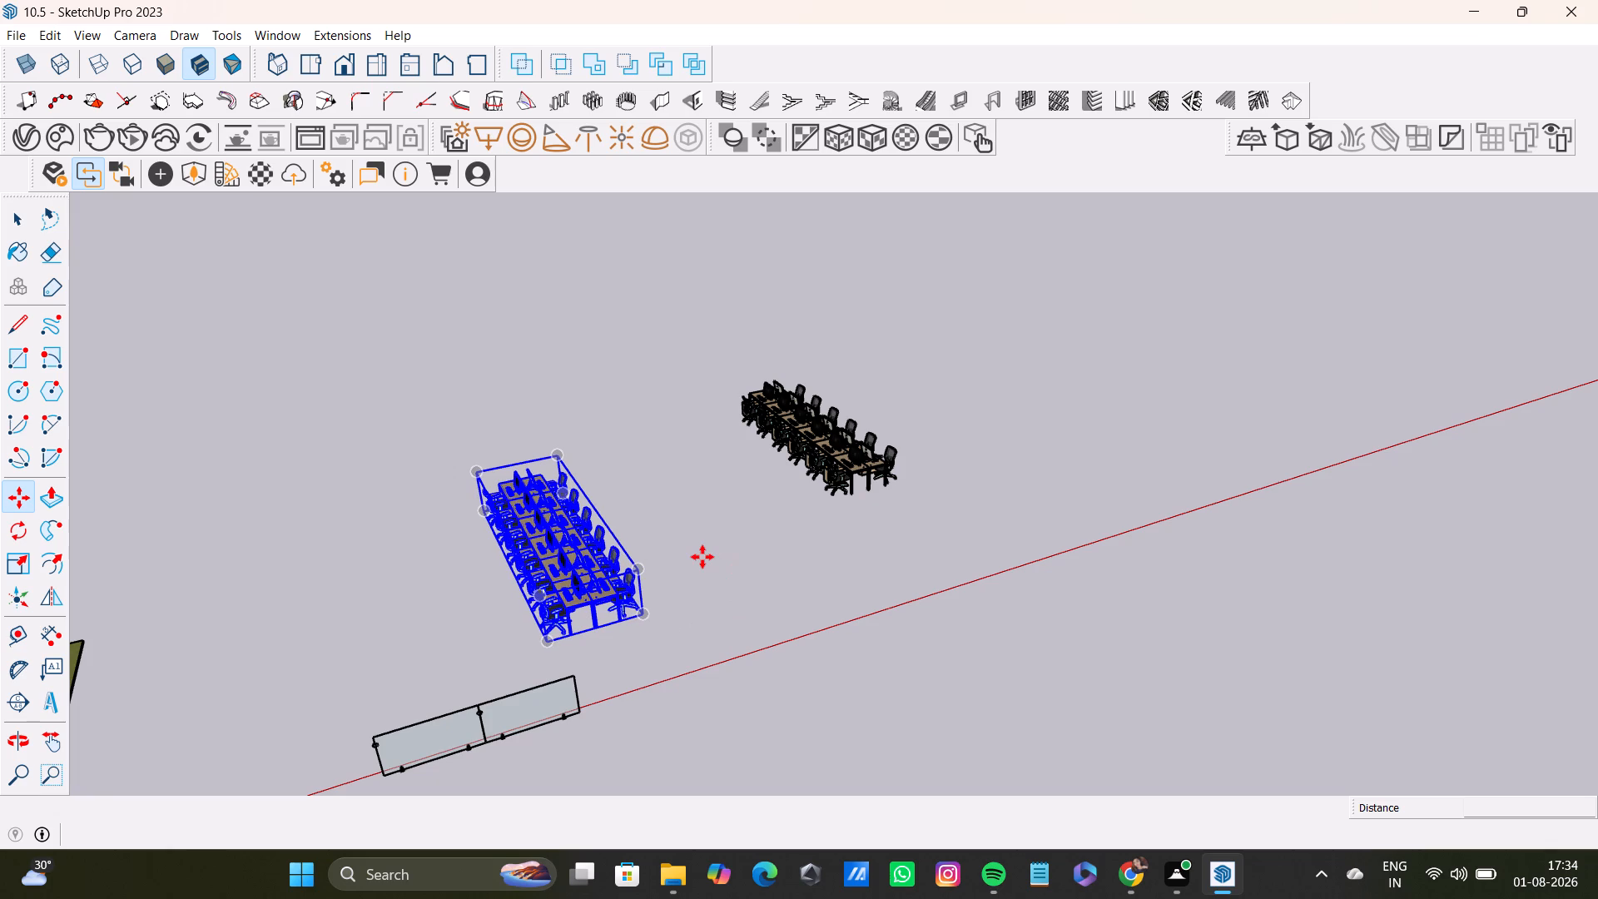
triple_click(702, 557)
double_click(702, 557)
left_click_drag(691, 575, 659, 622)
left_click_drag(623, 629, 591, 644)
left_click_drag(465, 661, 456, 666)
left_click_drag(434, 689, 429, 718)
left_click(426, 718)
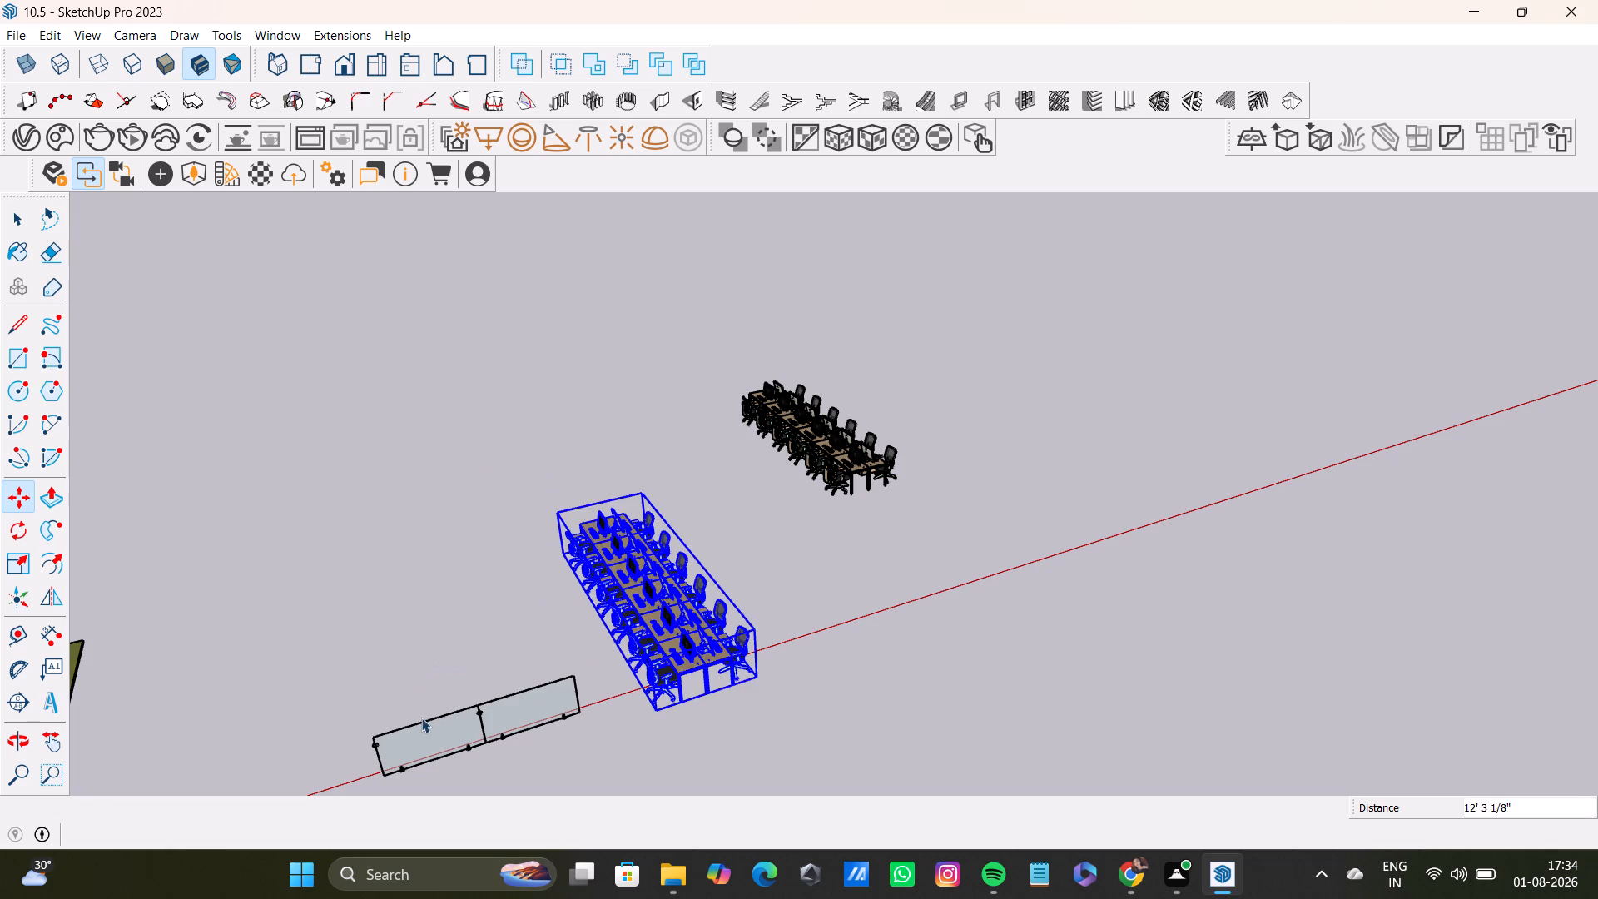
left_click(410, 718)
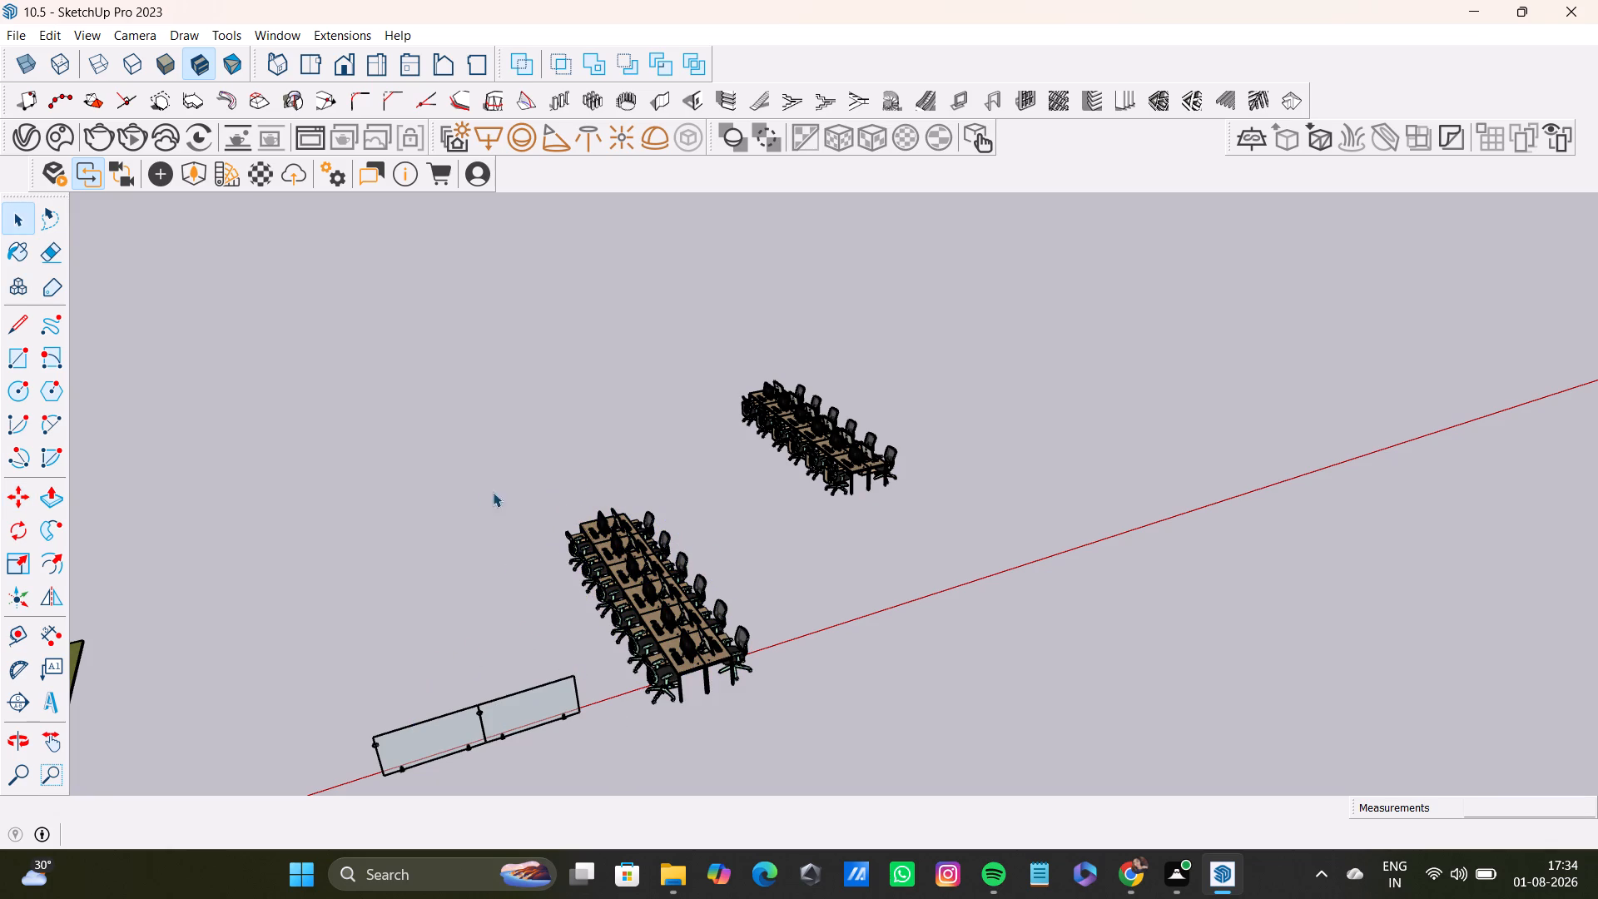
Move the copied workstation row about 70' 3 1/2" into the building, onto the floor of the open room above the parked car.
left_click_drag(477, 461, 857, 822)
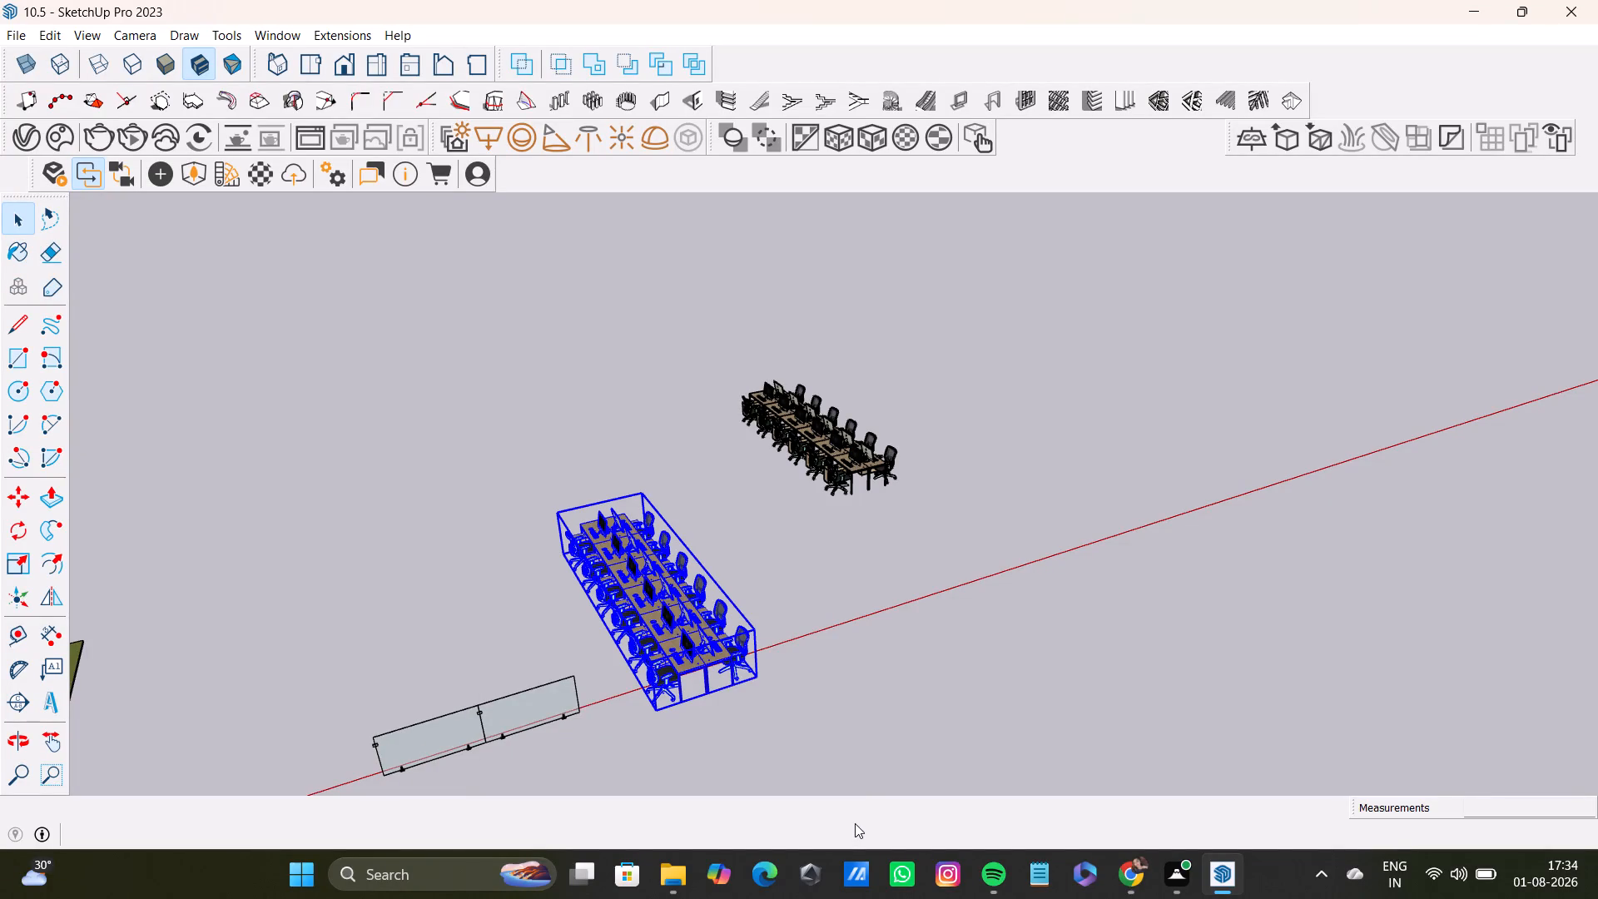
key("m")
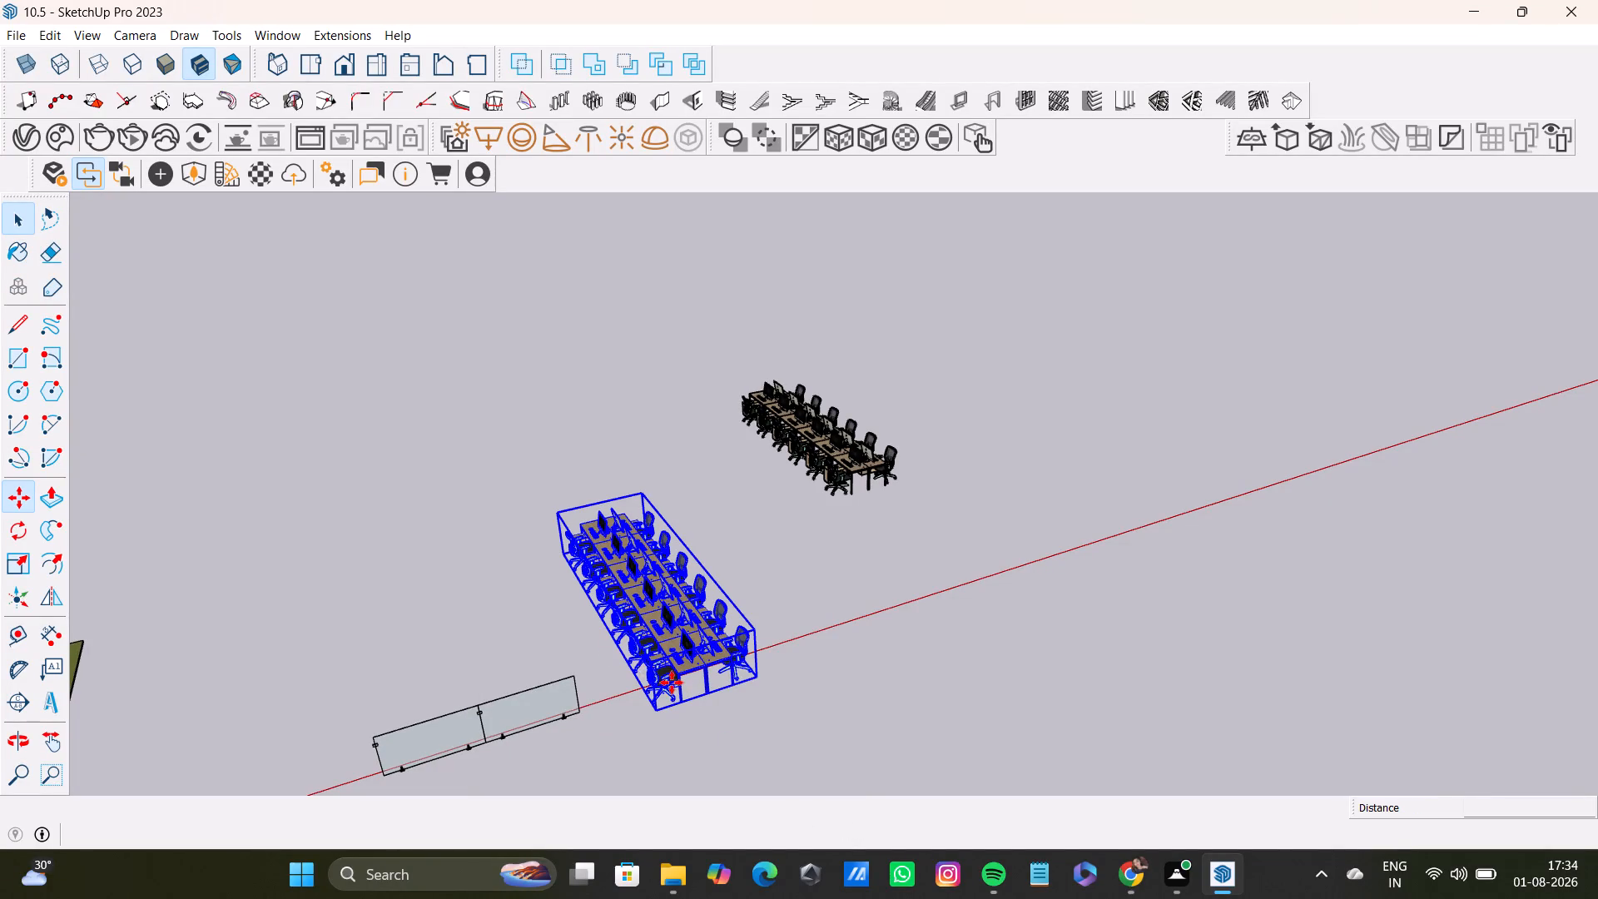
left_click_drag(655, 663, 621, 658)
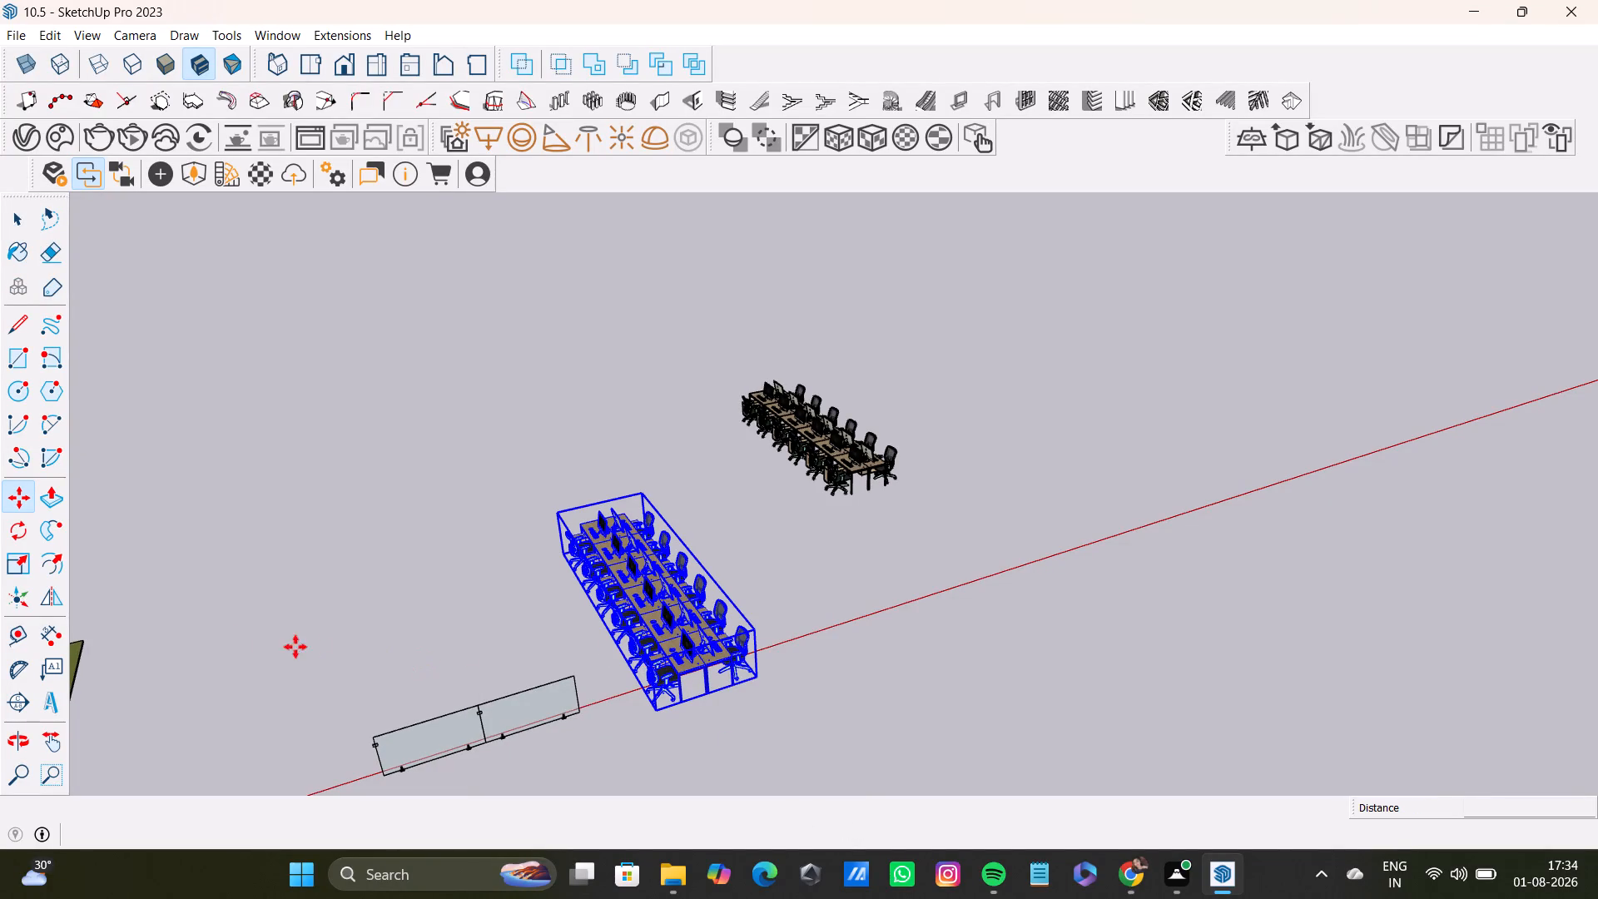
scroll(245, 641, "down", 6)
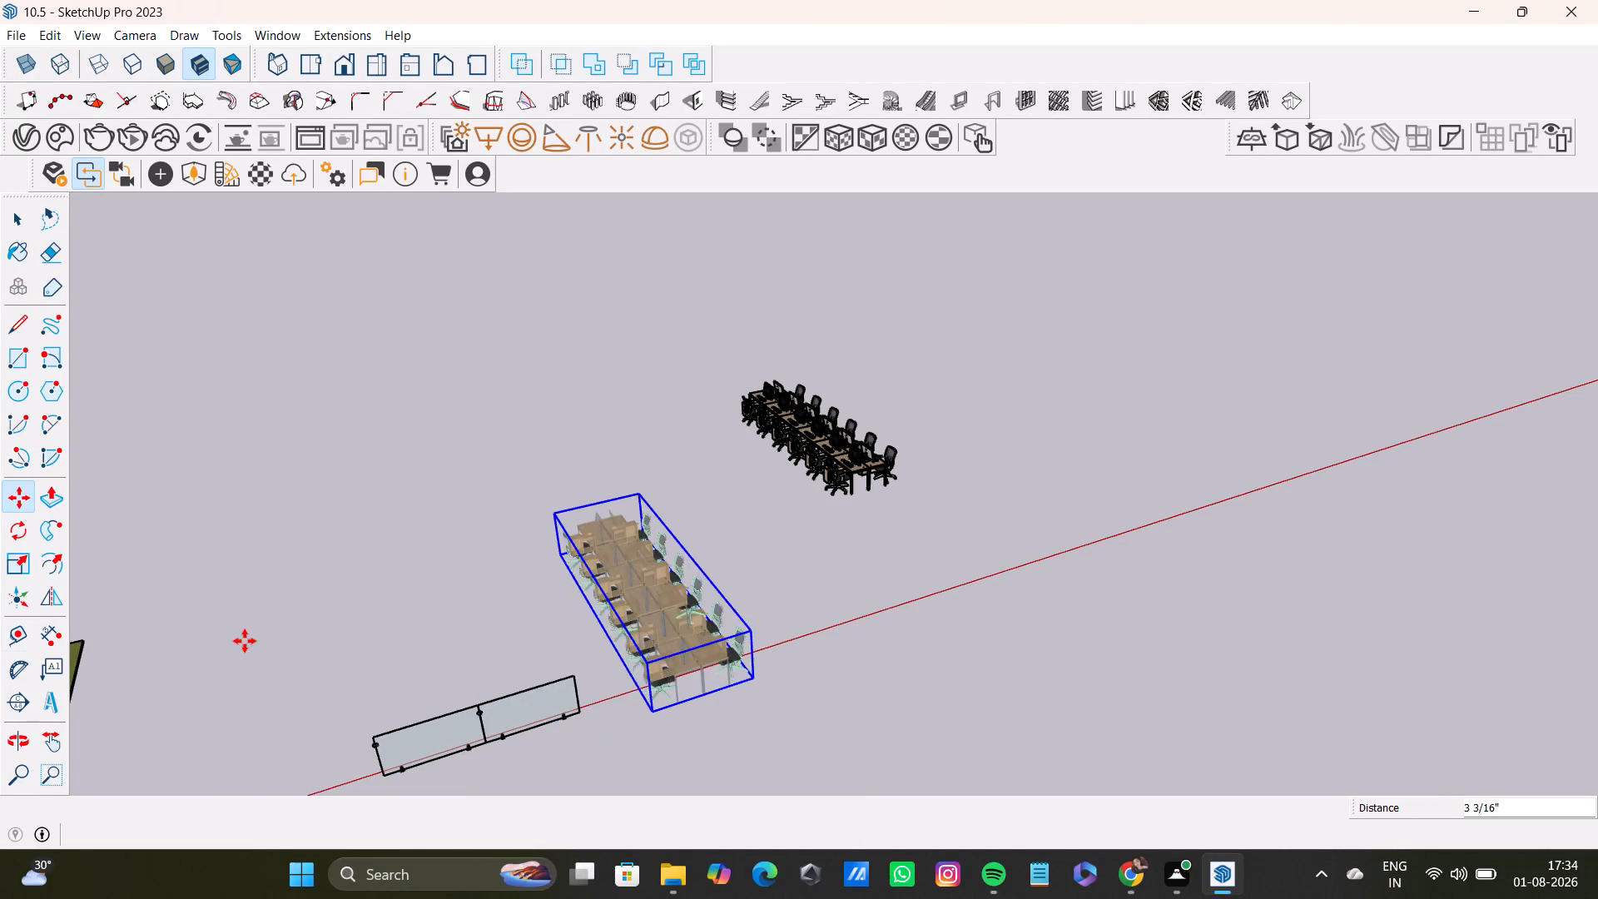
scroll(245, 641, "down", 11)
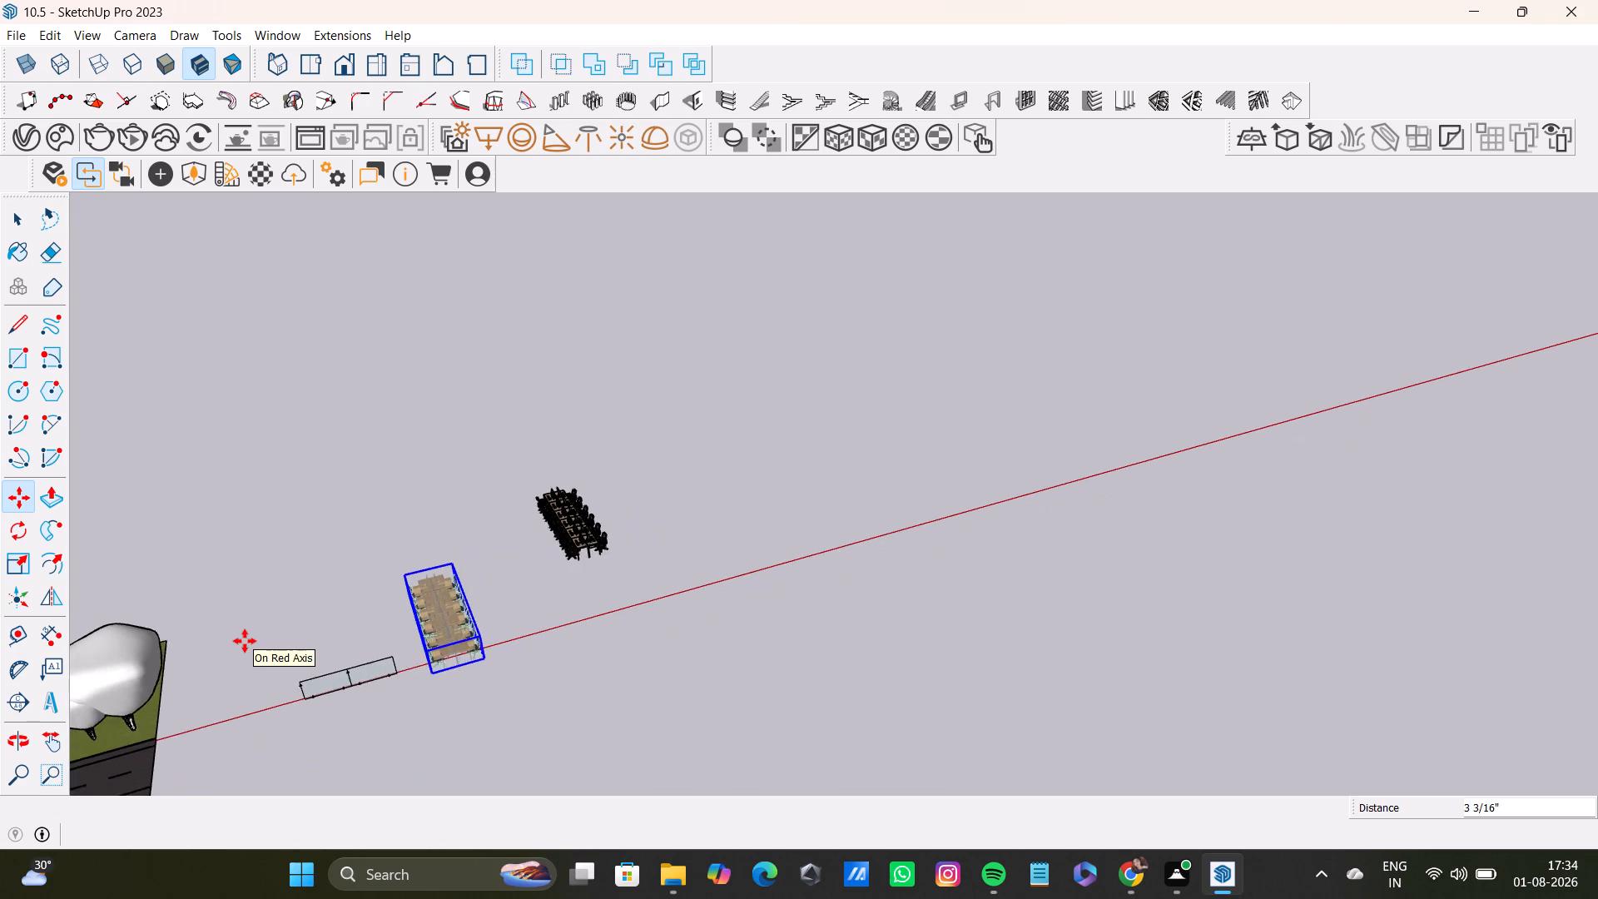
scroll(245, 641, "down", 4)
middle_click_drag(240, 618, 671, 588)
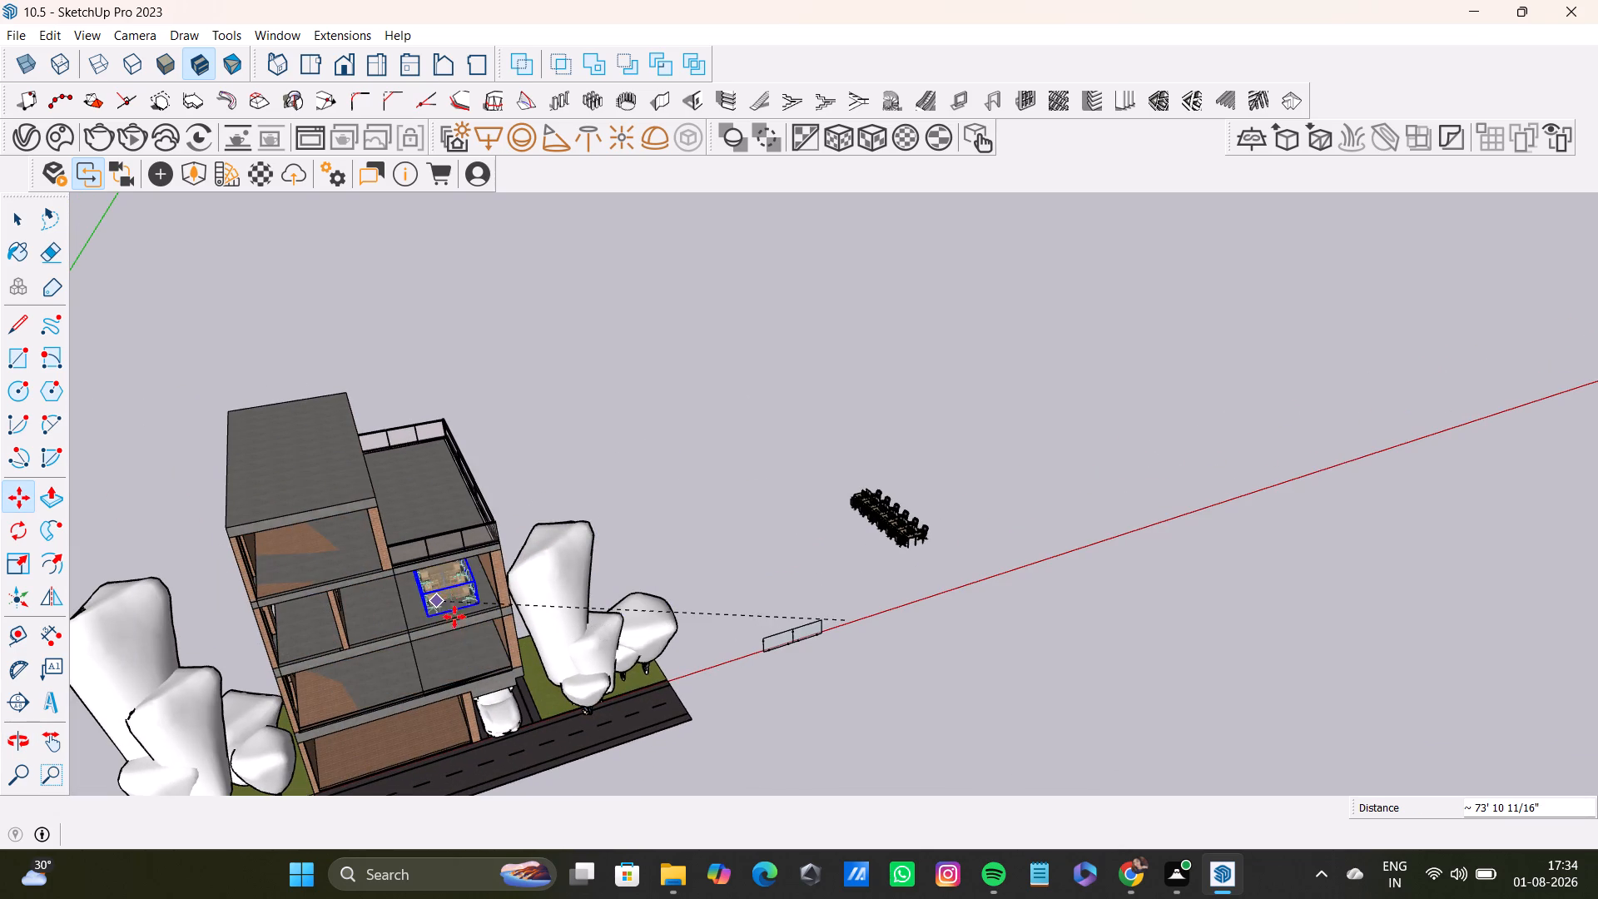
scroll(469, 653, "up", 6)
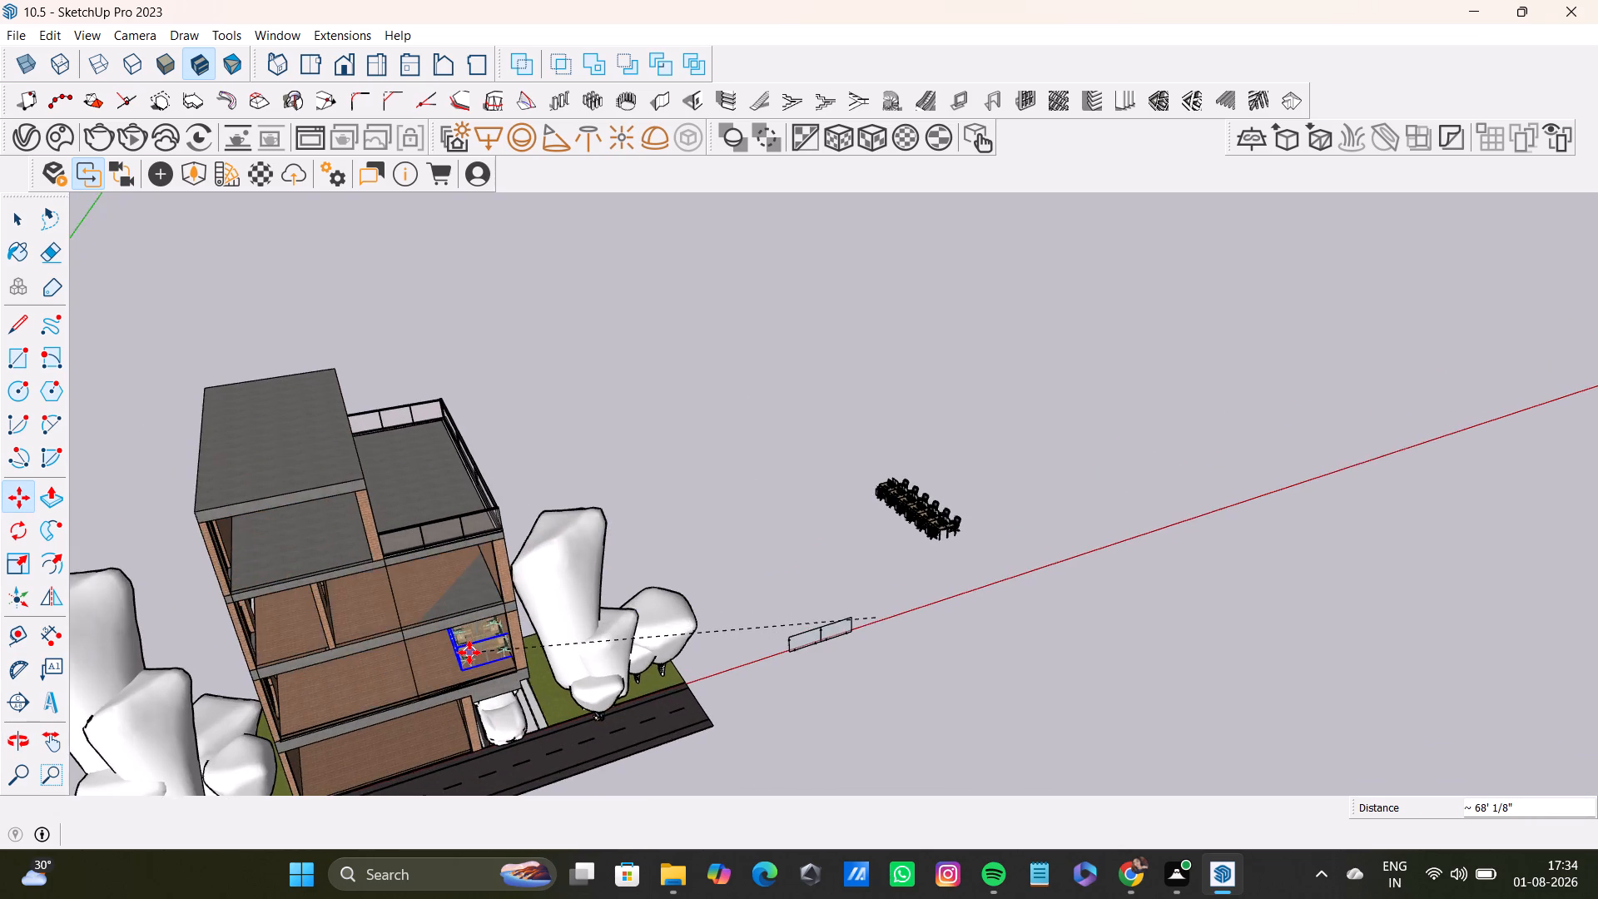
scroll(469, 653, "up", 17)
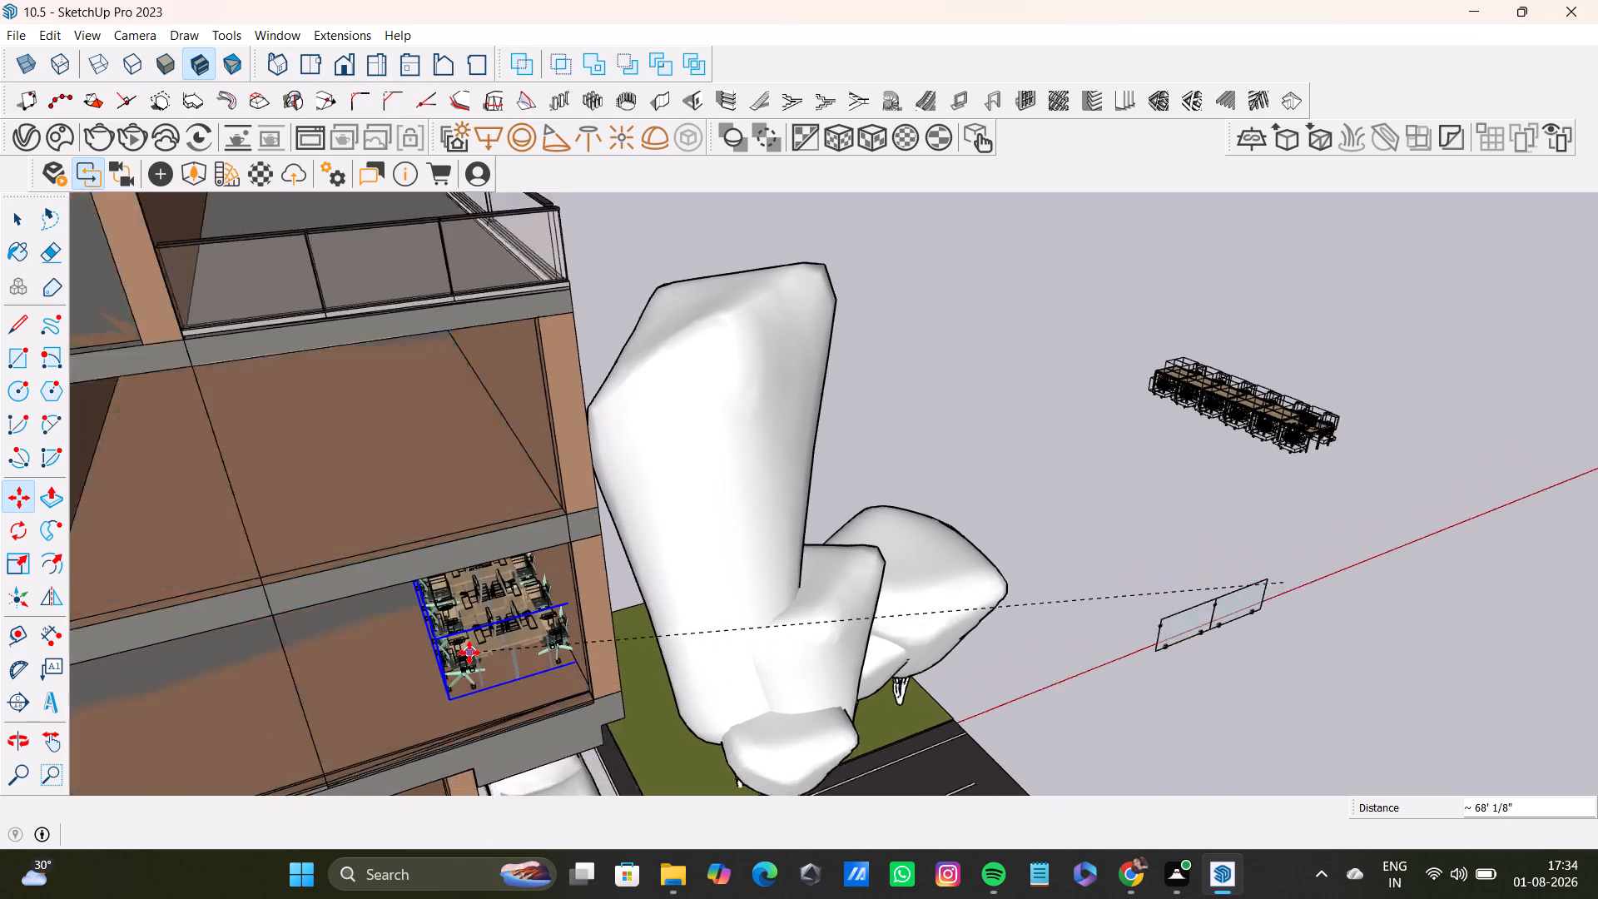
middle_click_drag(469, 653, 516, 758, "shift")
middle_click_drag(516, 724, 511, 703)
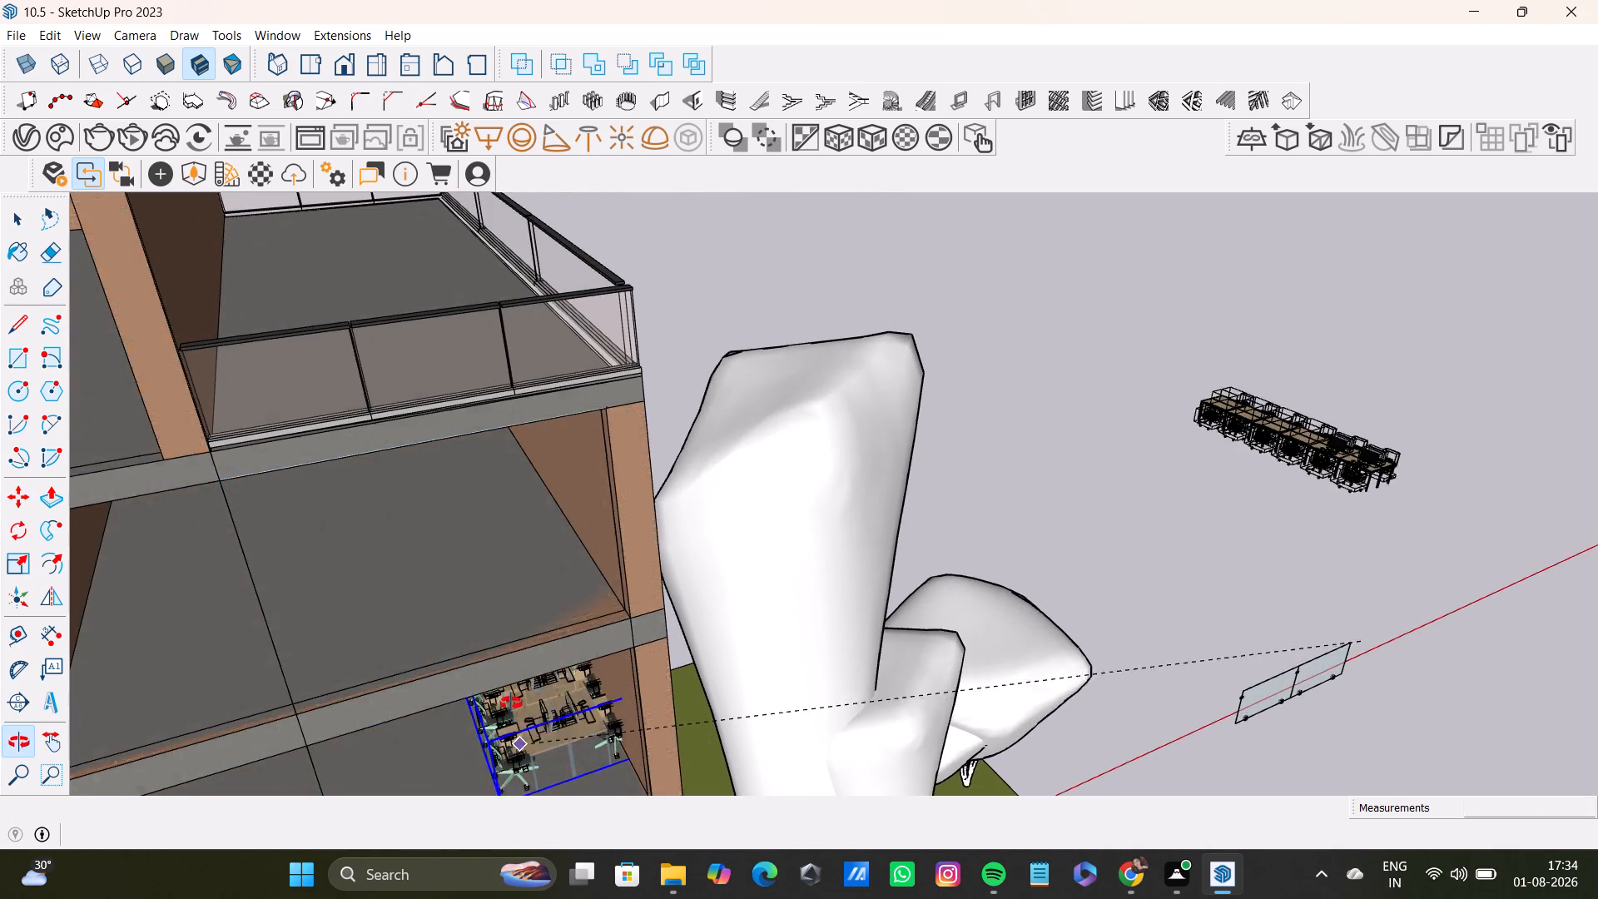
middle_click_drag(511, 703, 625, 581)
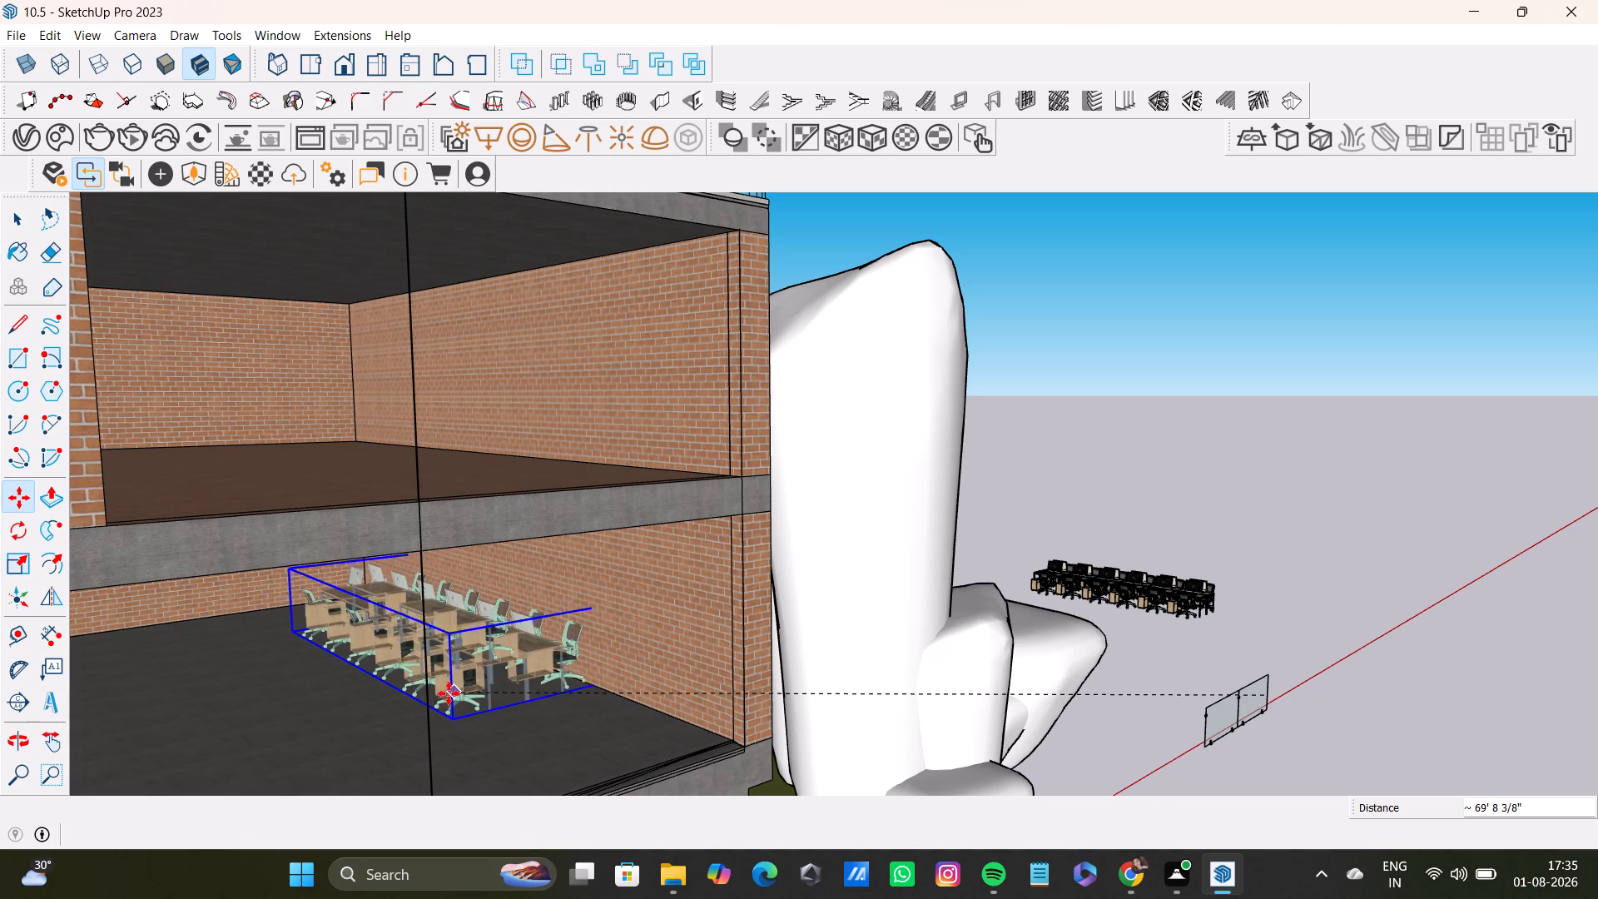
left_click(444, 699)
key("space")
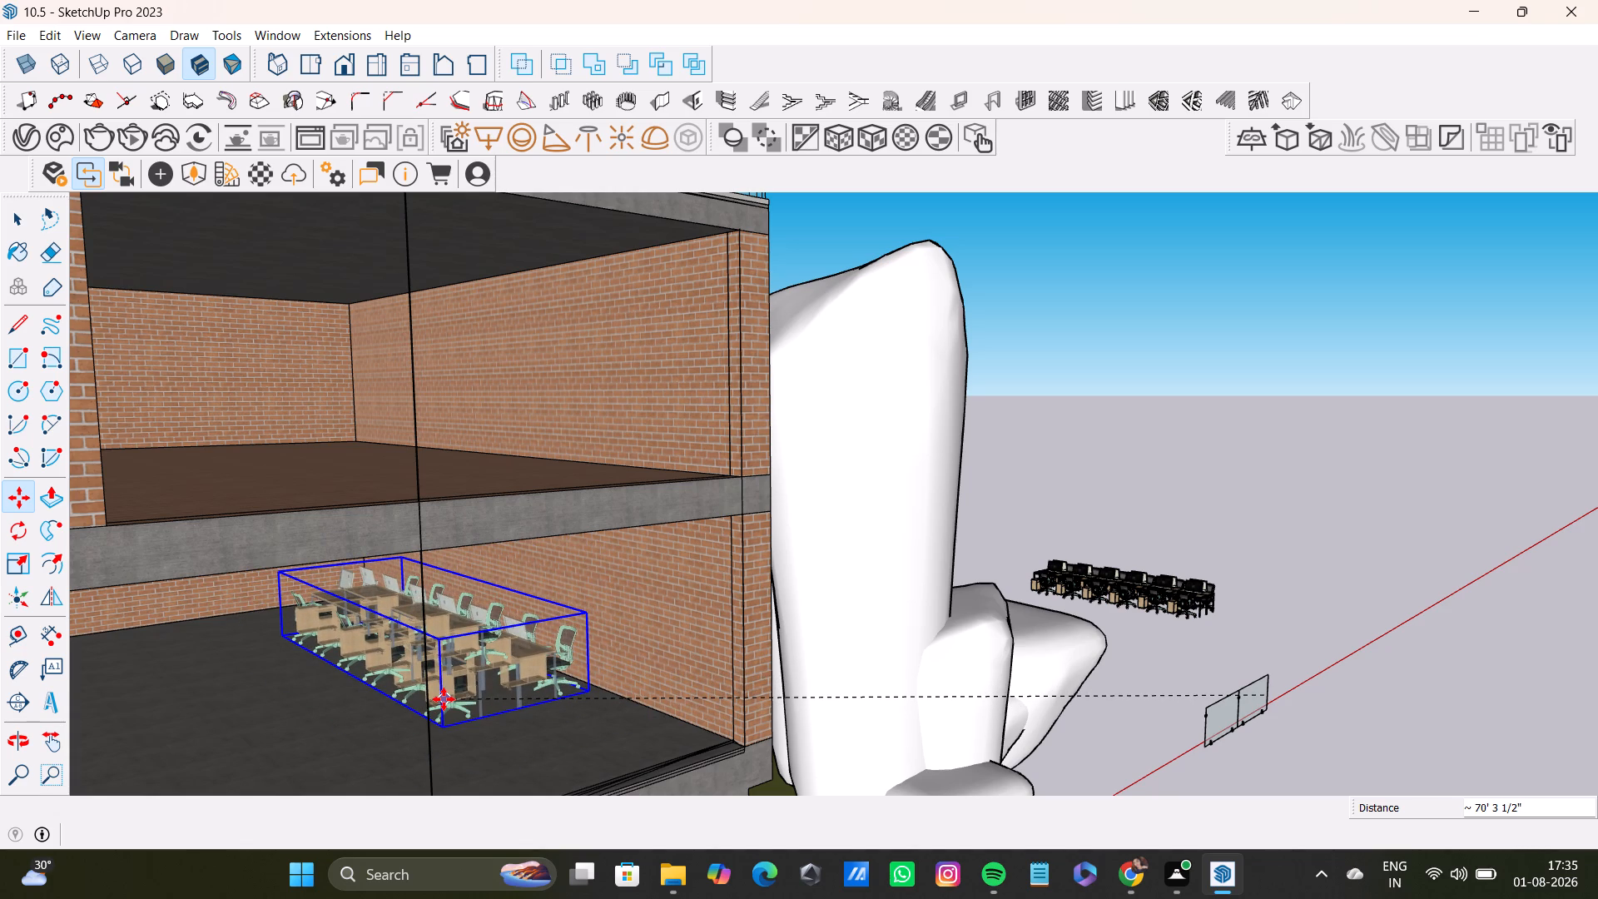
Scale the workstation row in the room above the parked car lengthwise along the red axis by about 1.15.
left_click(498, 686)
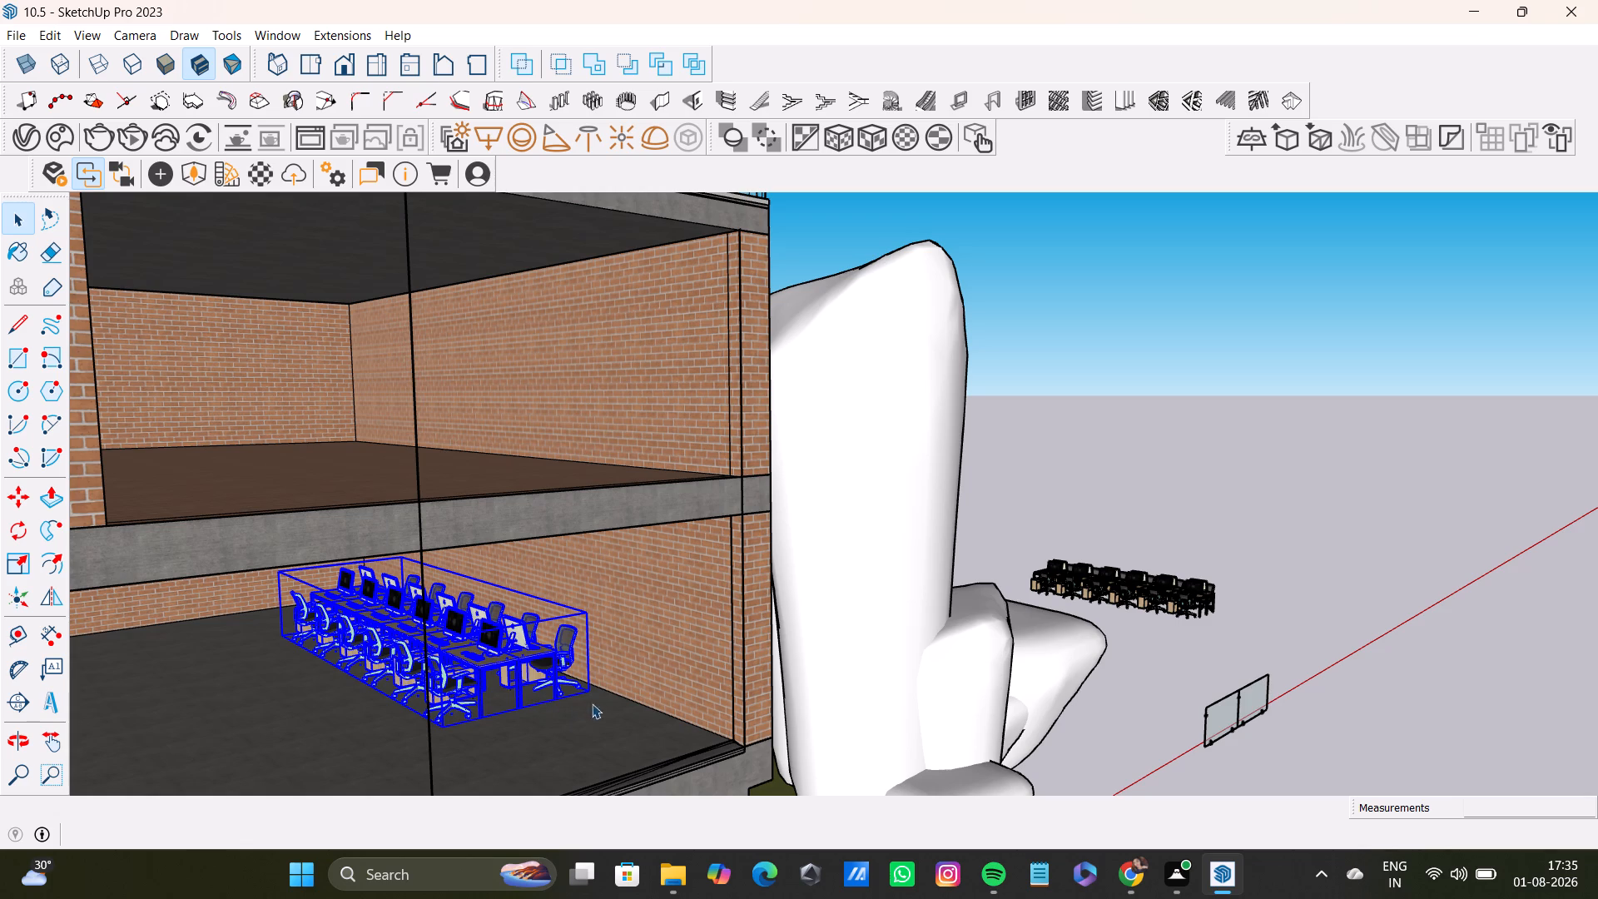
key("s")
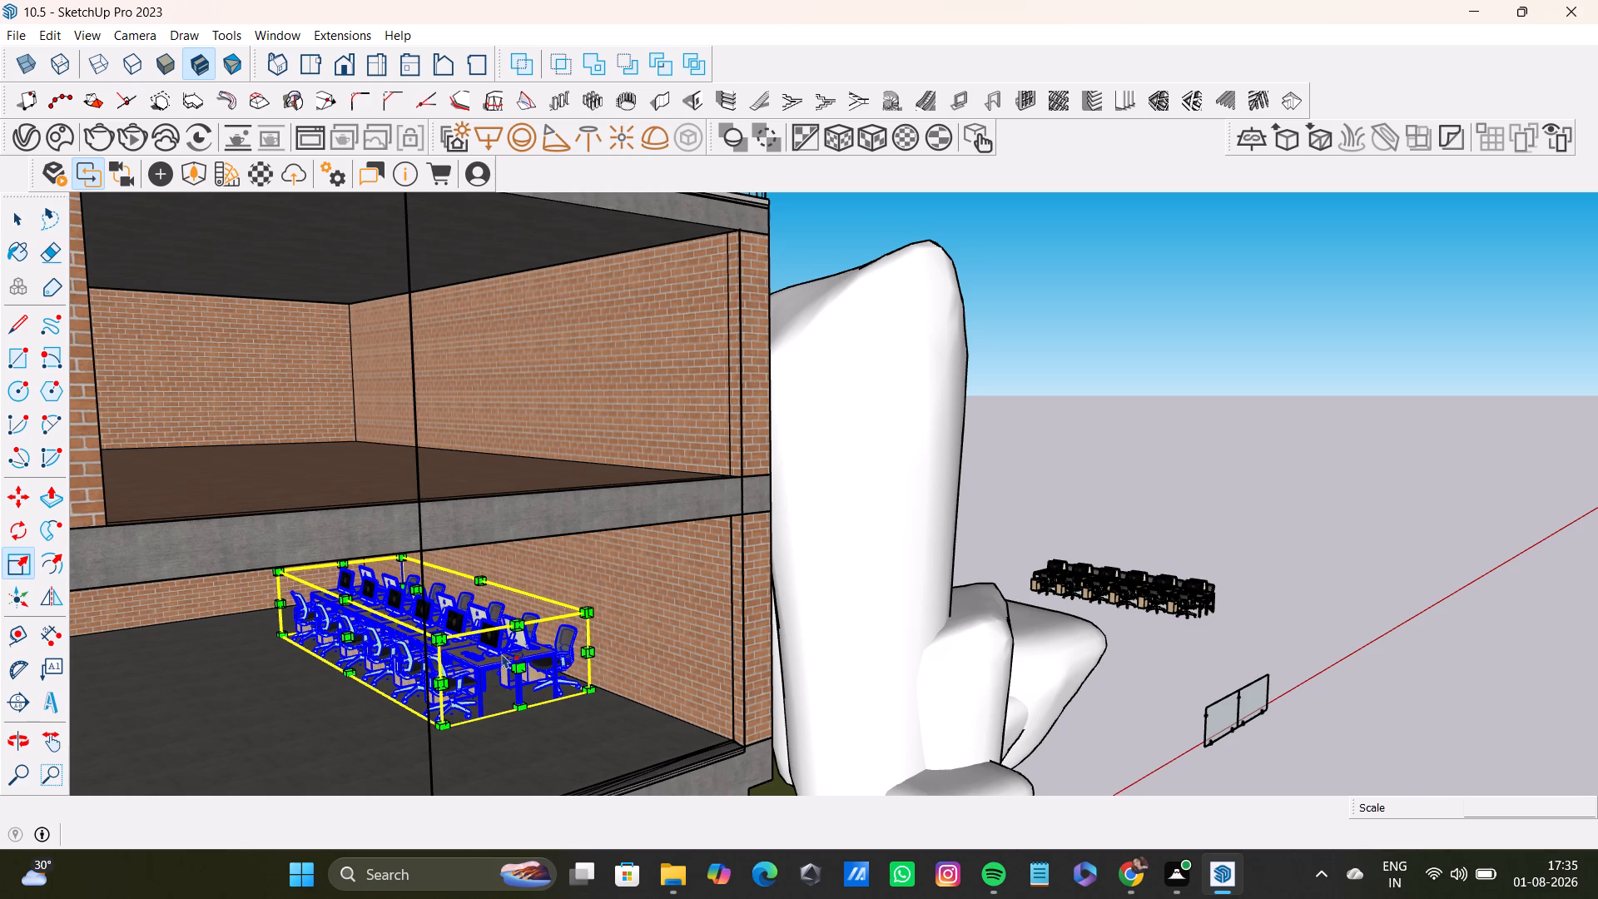
middle_click_drag(353, 688, 488, 653)
middle_click_drag(451, 661, 524, 633)
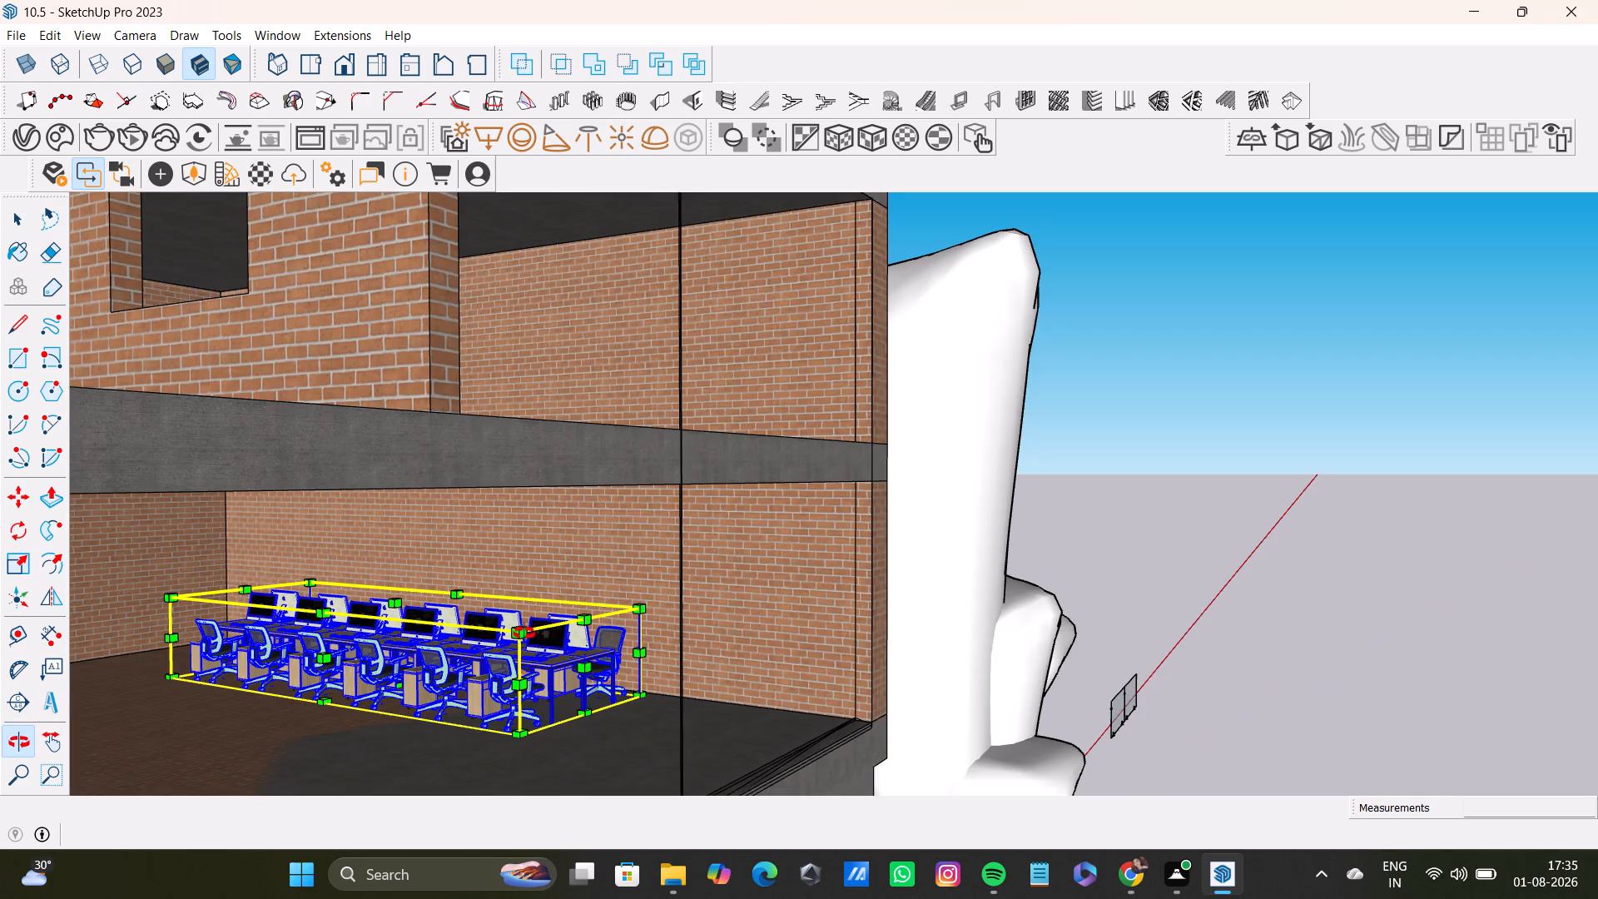
middle_click_drag(524, 633, 564, 638)
middle_click_drag(665, 653, 537, 662)
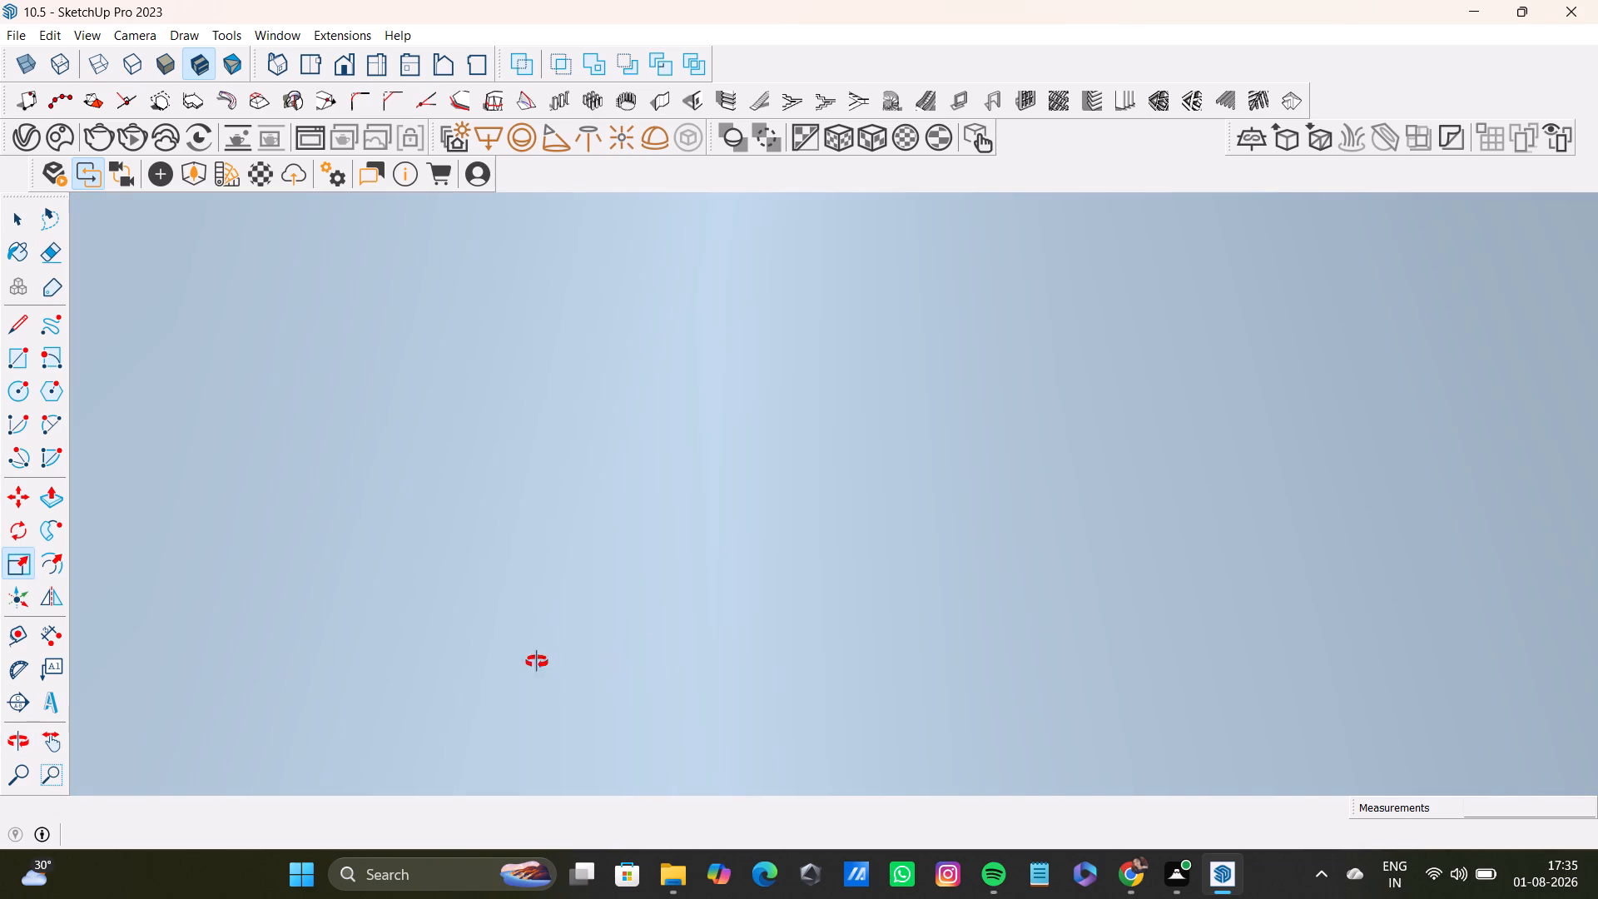
middle_click_drag(537, 662, 221, 659)
scroll(851, 569, "down", 2)
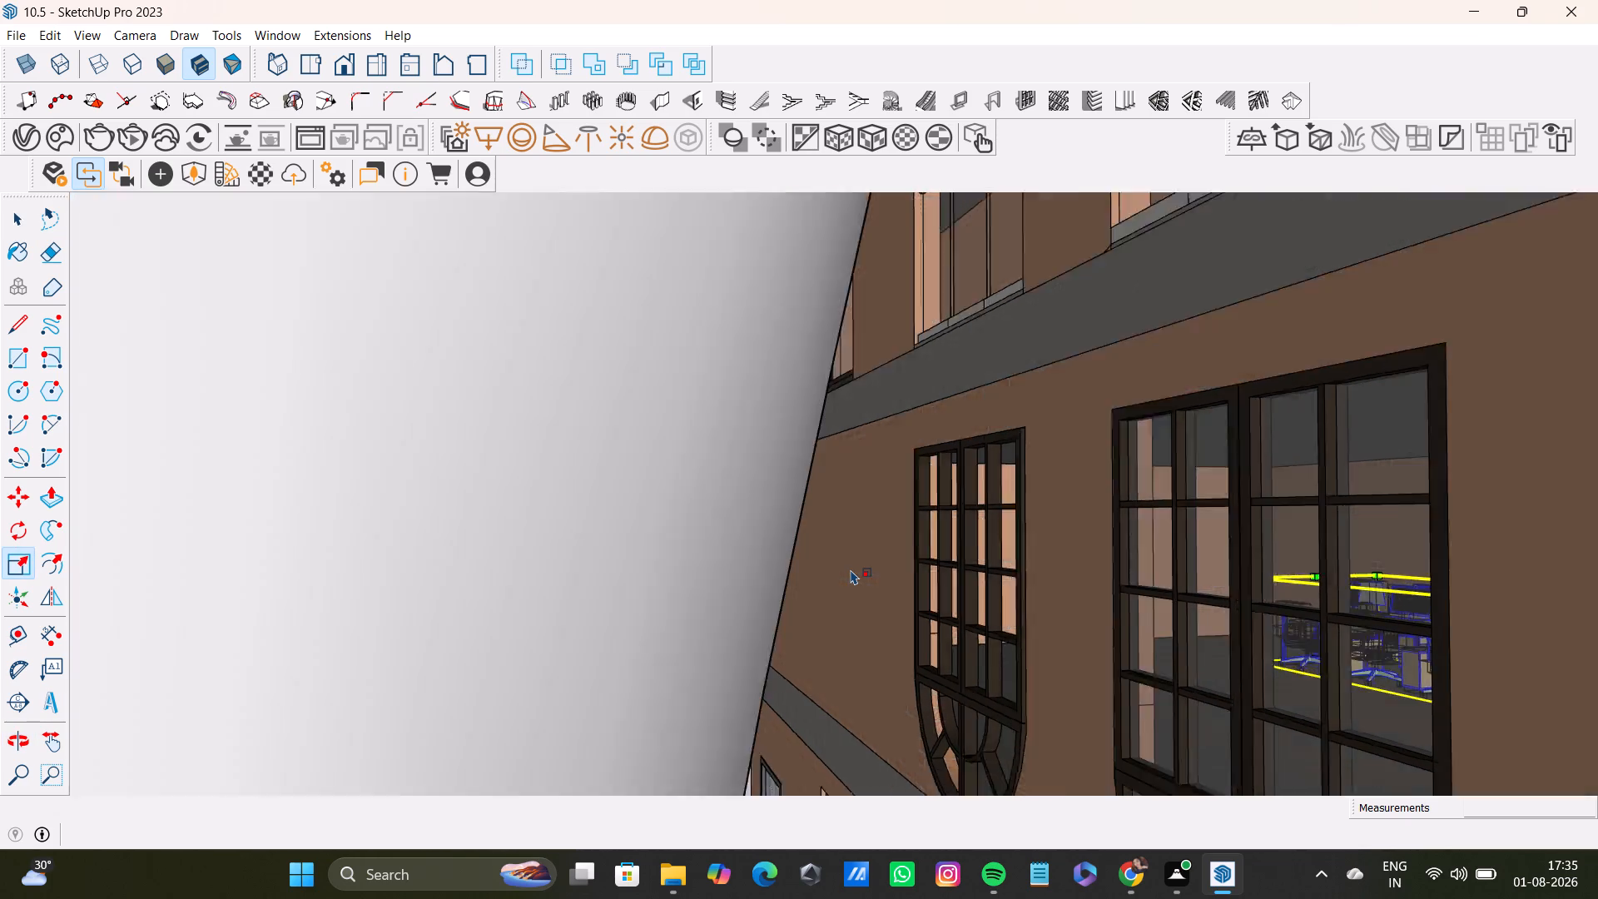
scroll(851, 569, "down", 4)
middle_click_drag(1055, 593, 798, 654)
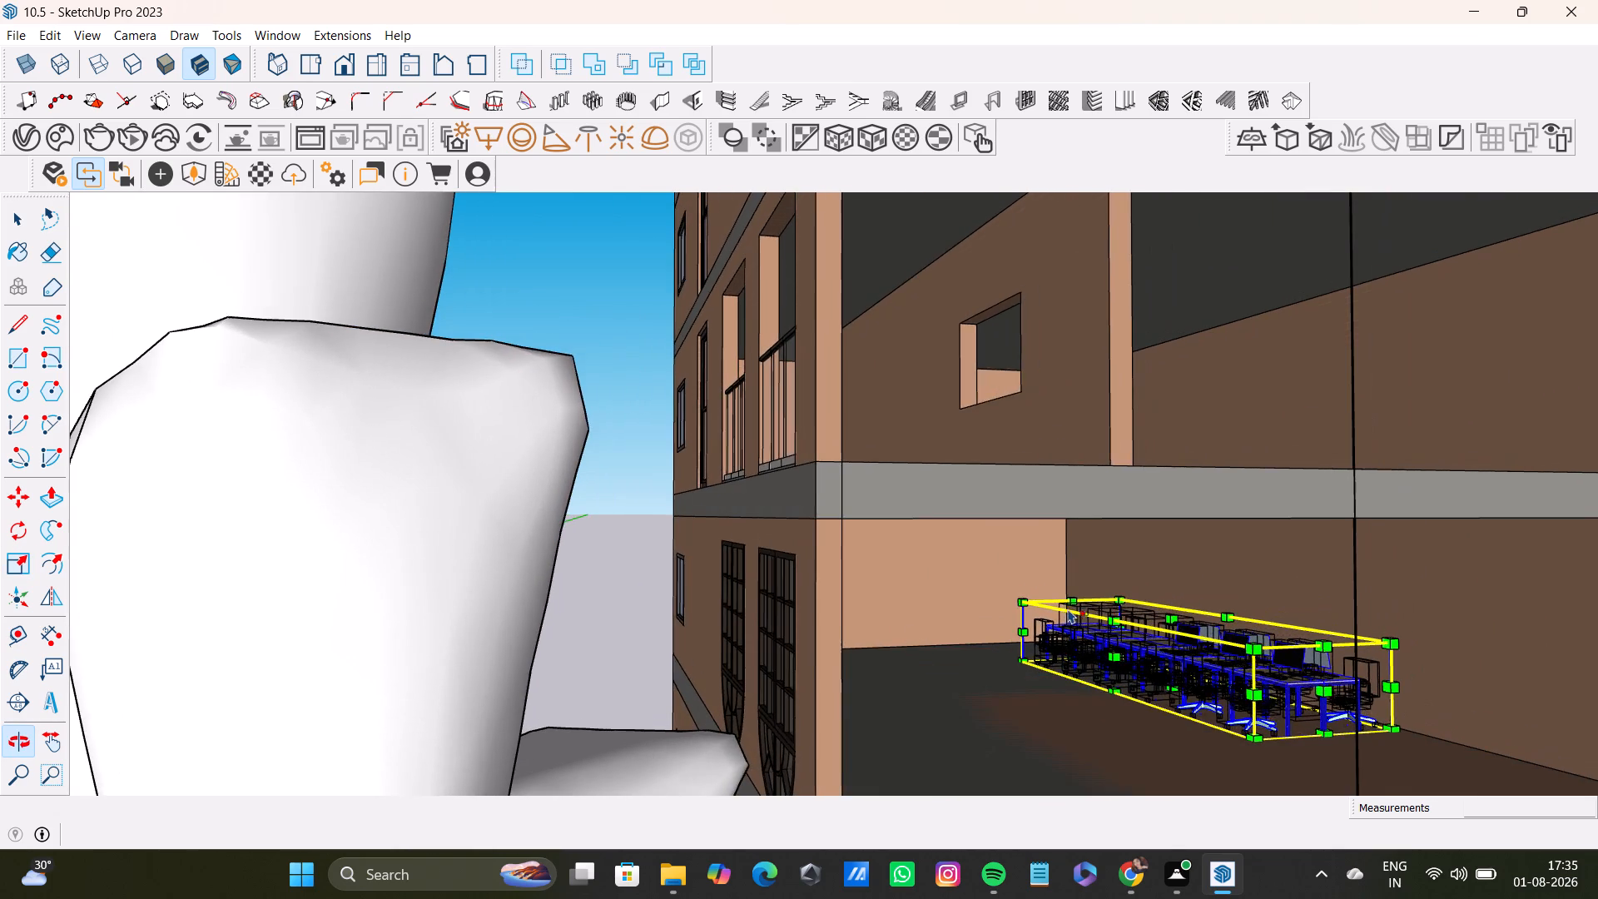
scroll(1069, 608, "up", 7)
middle_click_drag(1098, 631, 1202, 647)
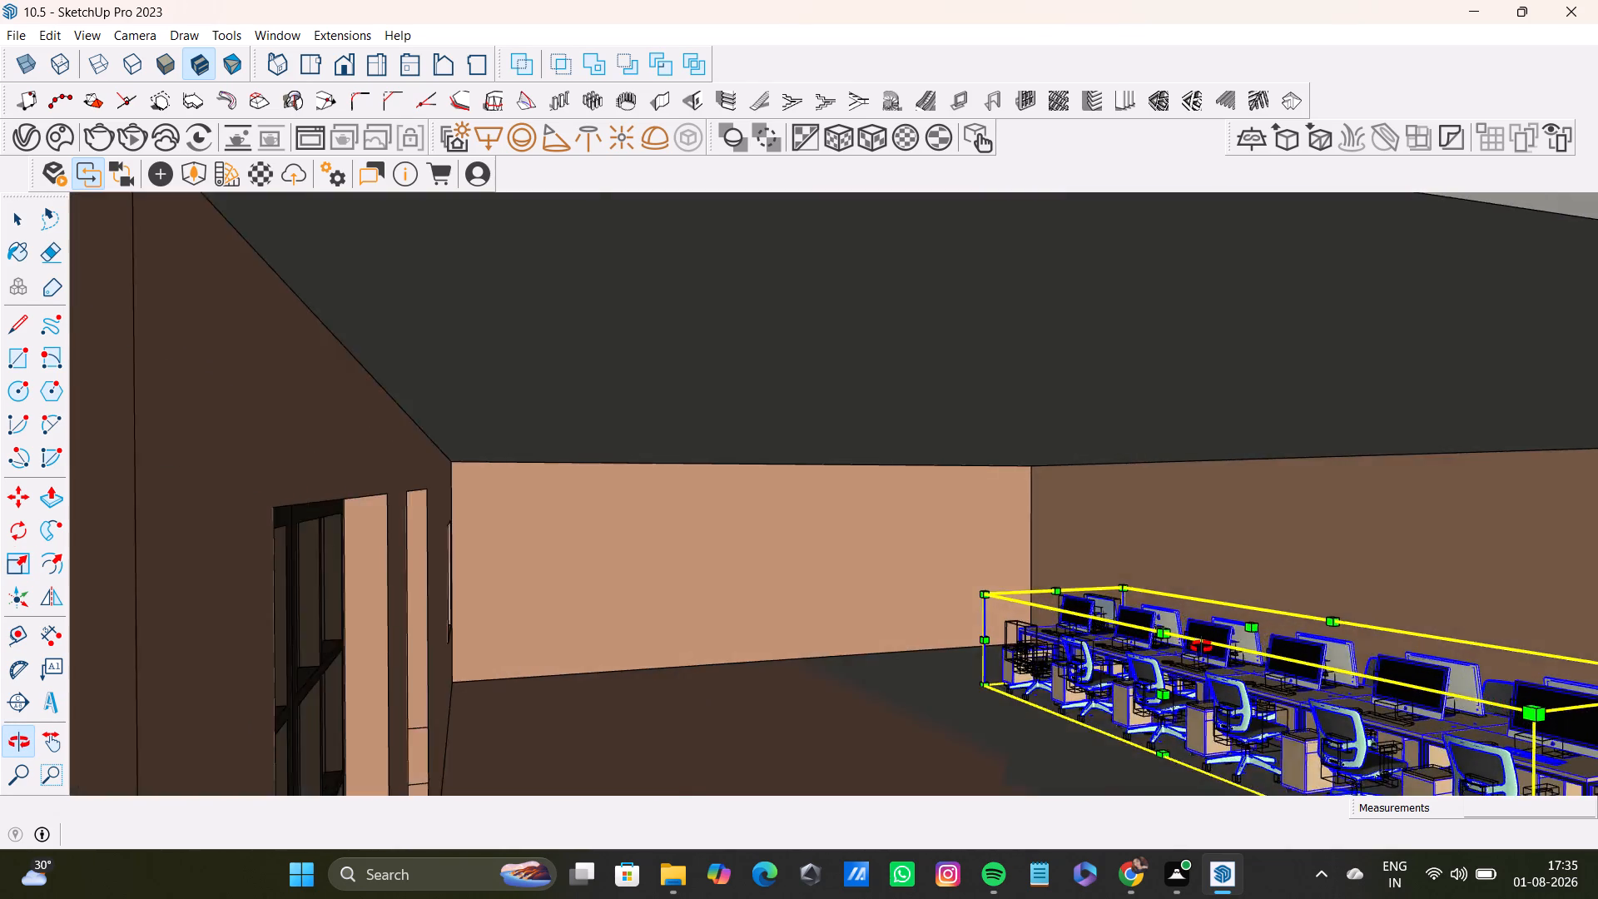
middle_click_drag(1202, 647, 1203, 647)
key("s")
middle_click_drag(1241, 659, 976, 648)
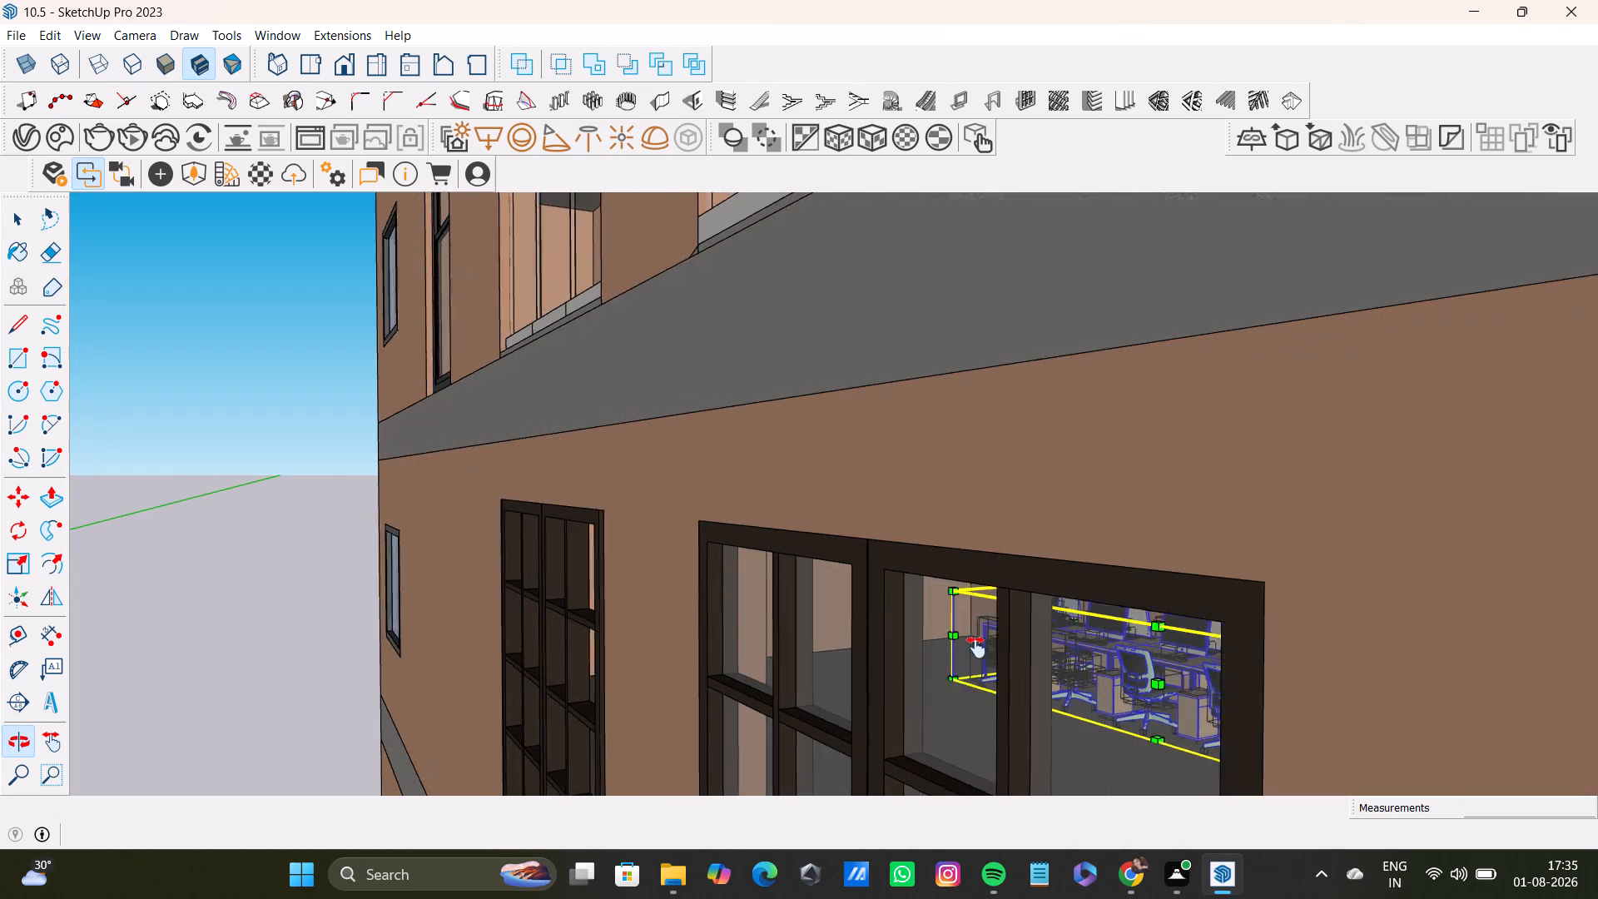
middle_click_drag(976, 648, 444, 550)
middle_click_drag(1237, 636, 1038, 612, "shift")
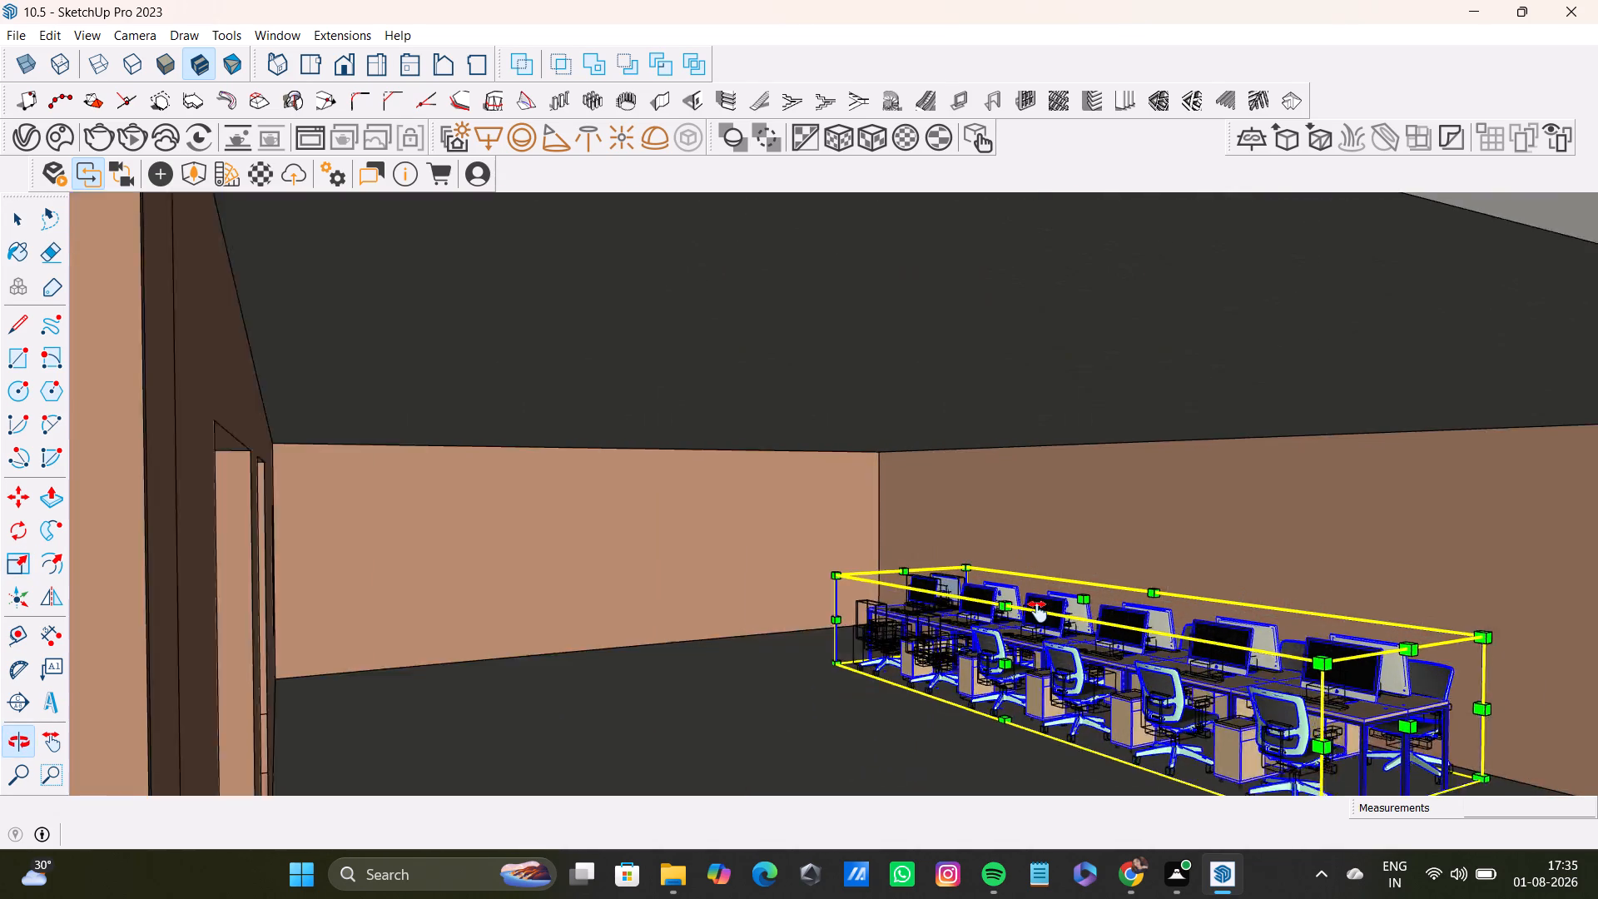
middle_click_drag(1038, 612, 1028, 612, "shift")
key("s")
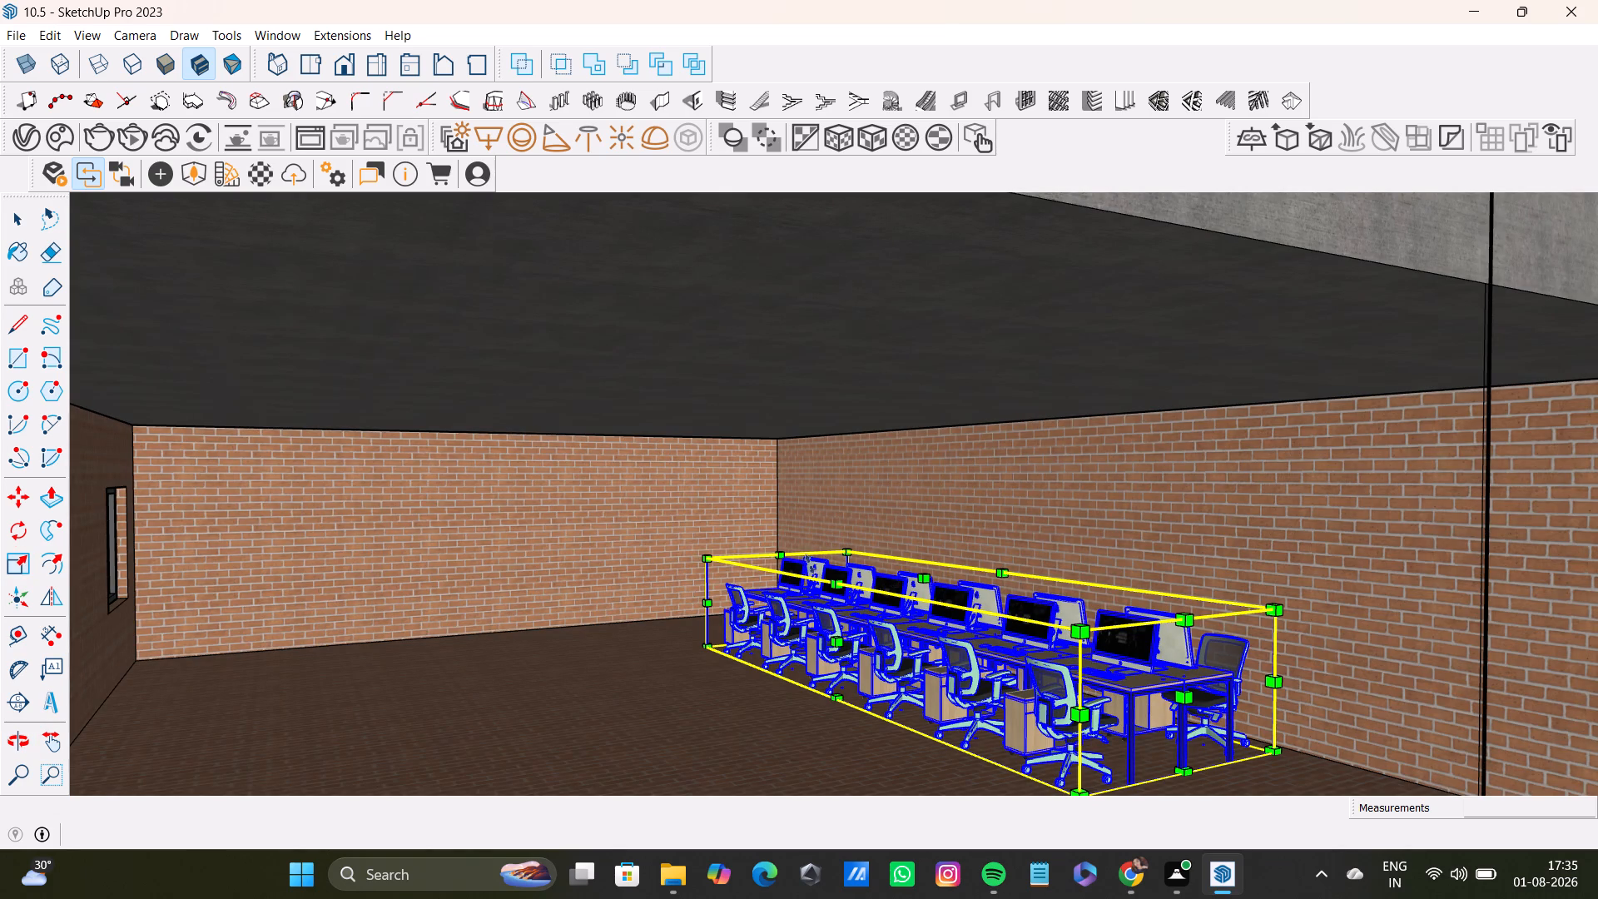
left_click(1190, 697)
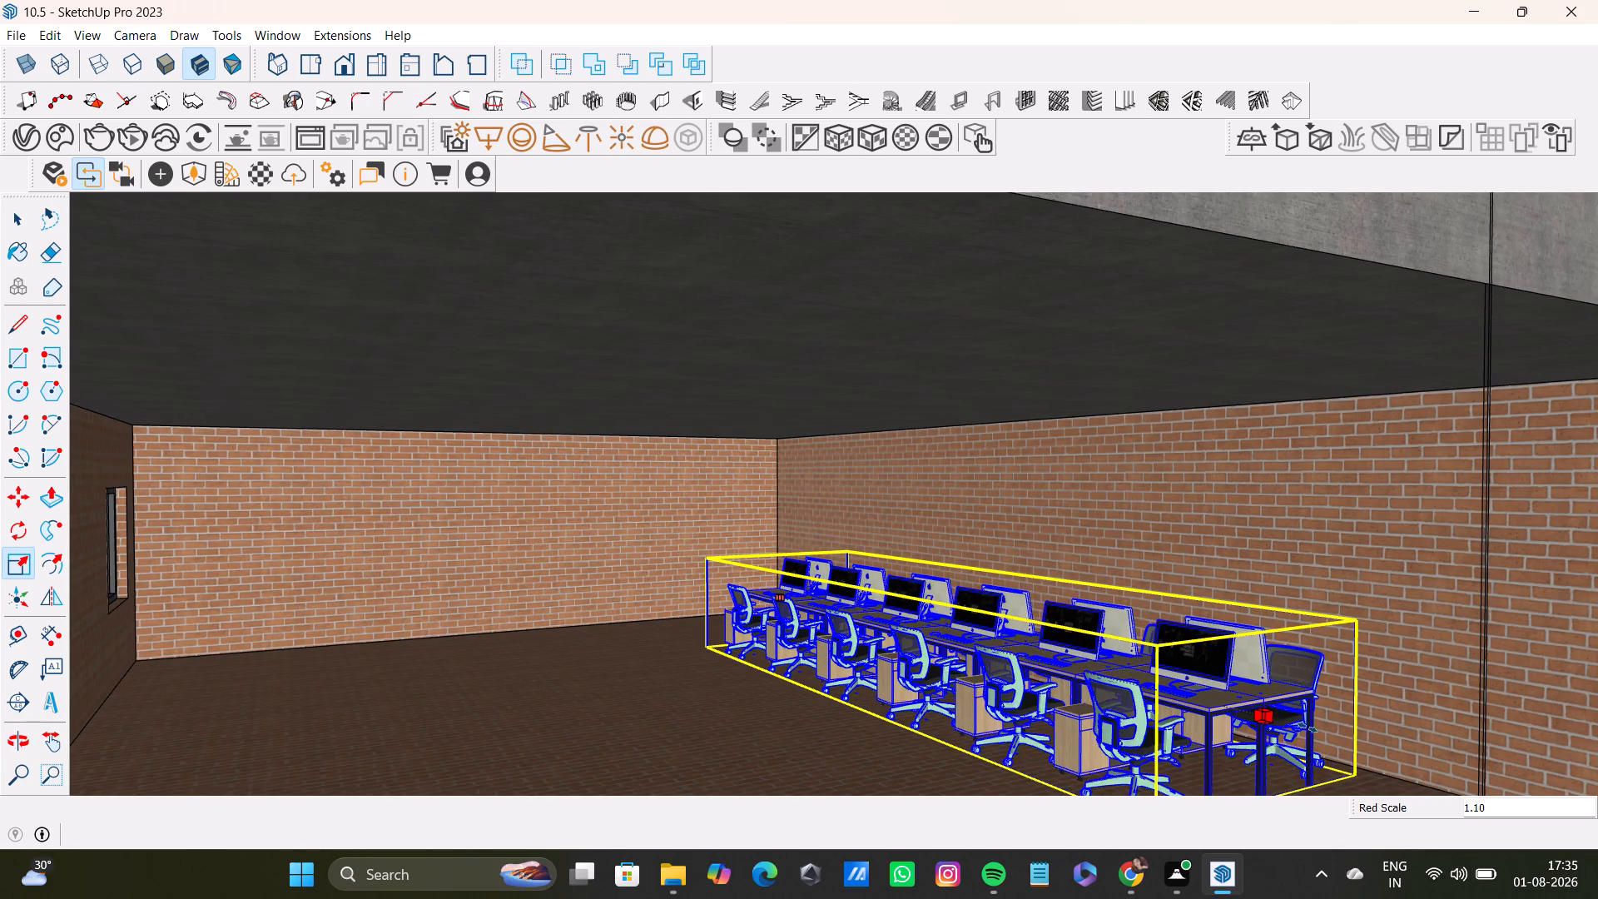
left_click(1323, 734)
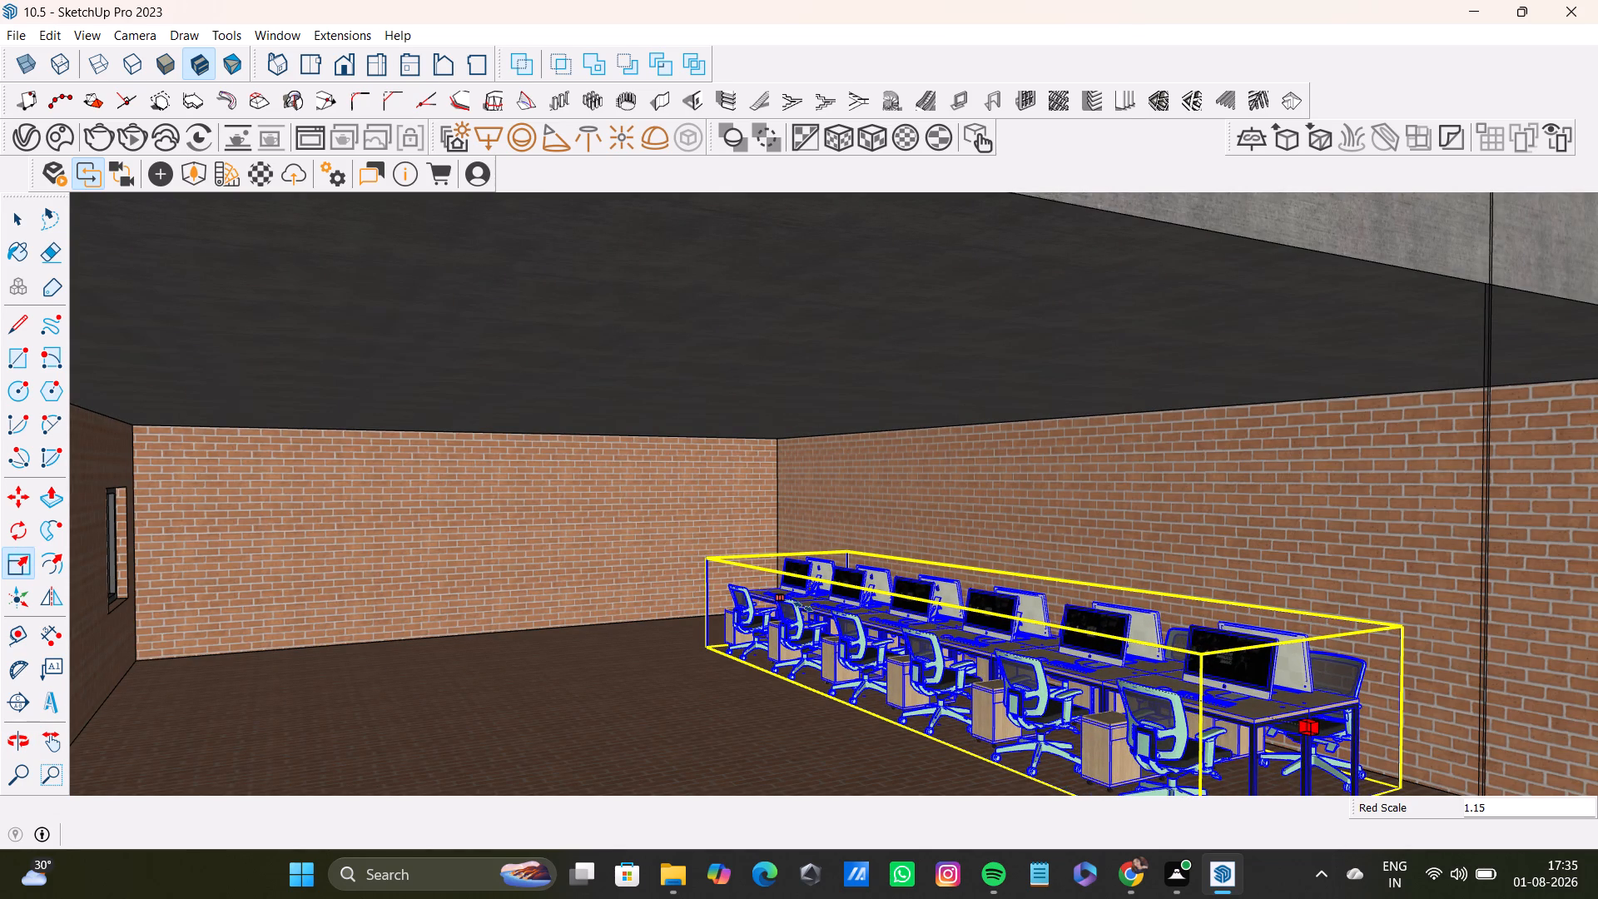
Scale the workstation row's height by about 1.44, keeping its red-axis scale at 1.00, and deselect it.
key("s")
middle_click_drag(789, 589, 802, 639)
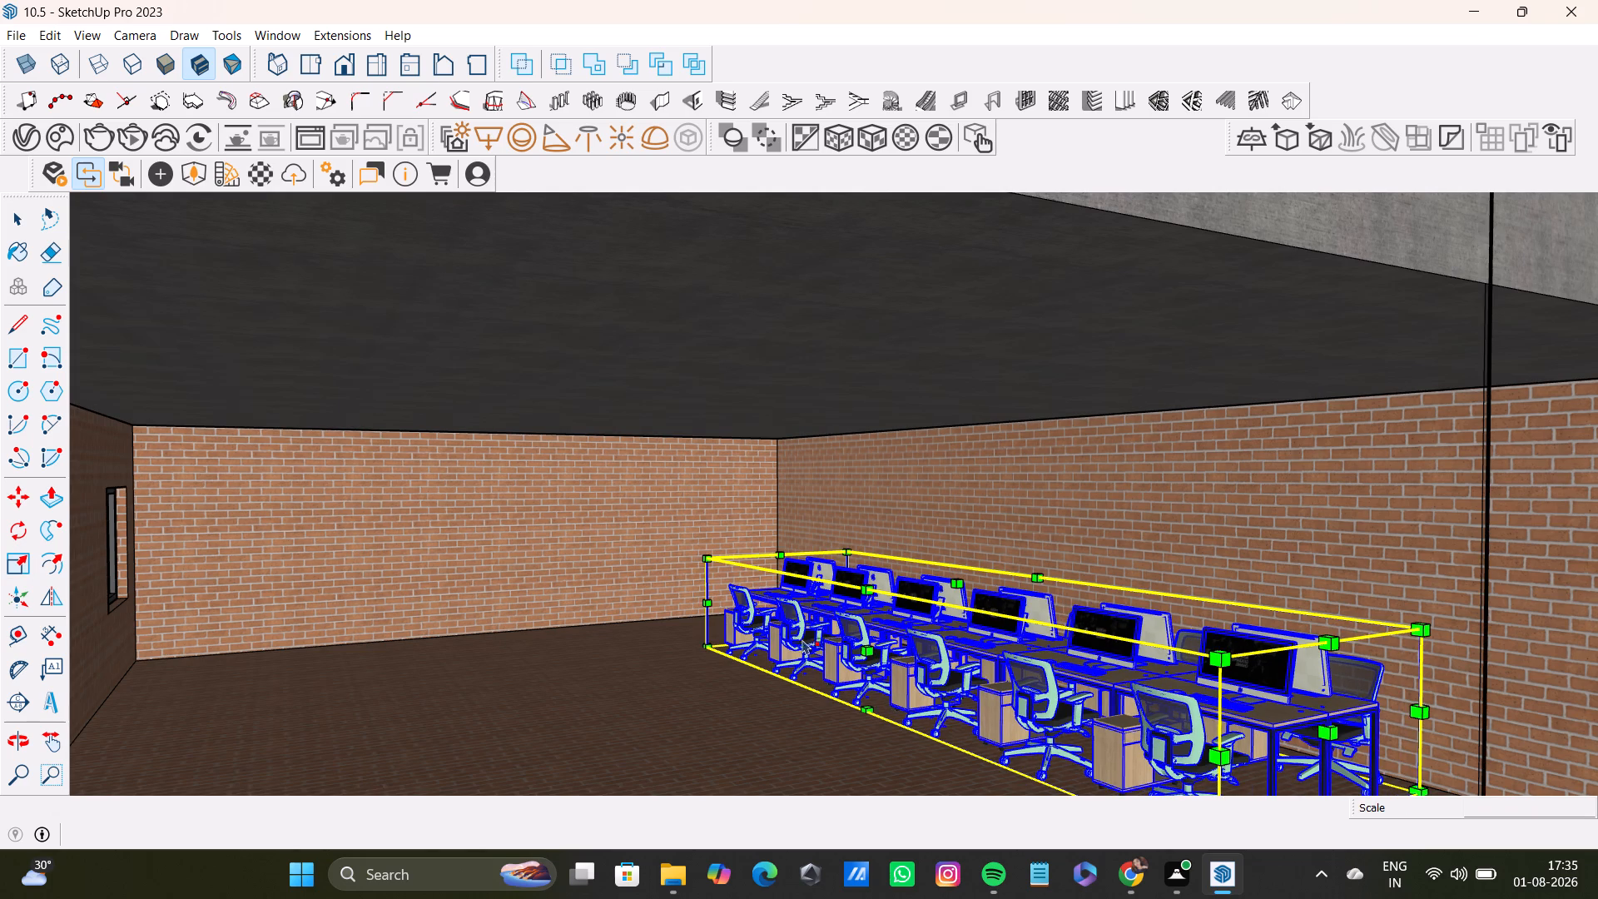
middle_click_drag(802, 639, 671, 663)
scroll(685, 593, "down", 14)
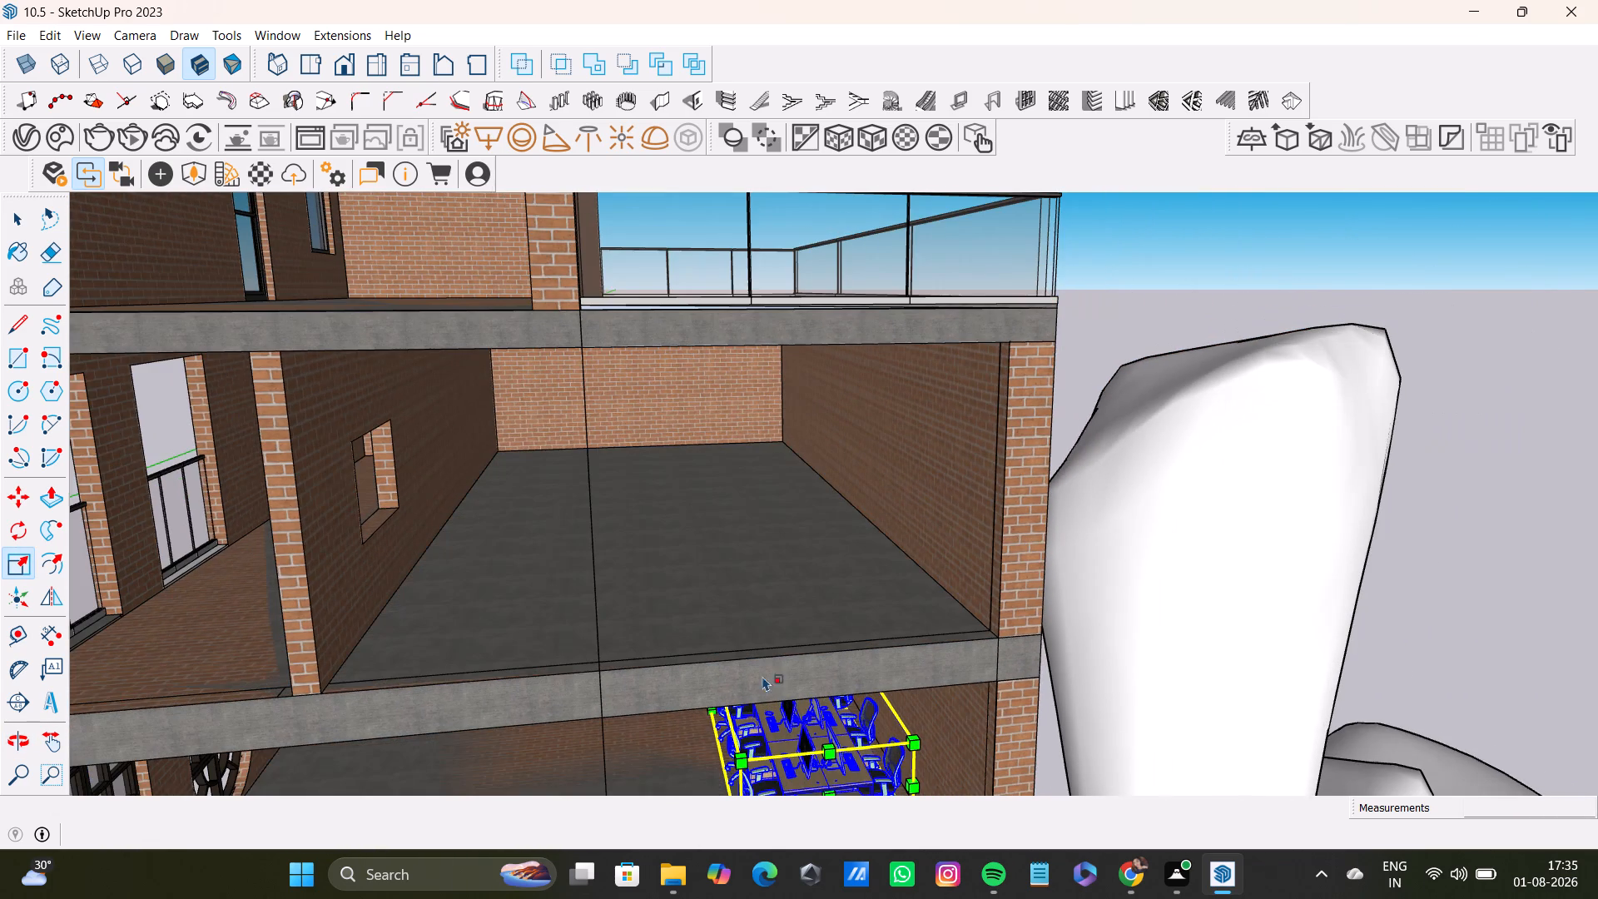
middle_click_drag(751, 694, 826, 613)
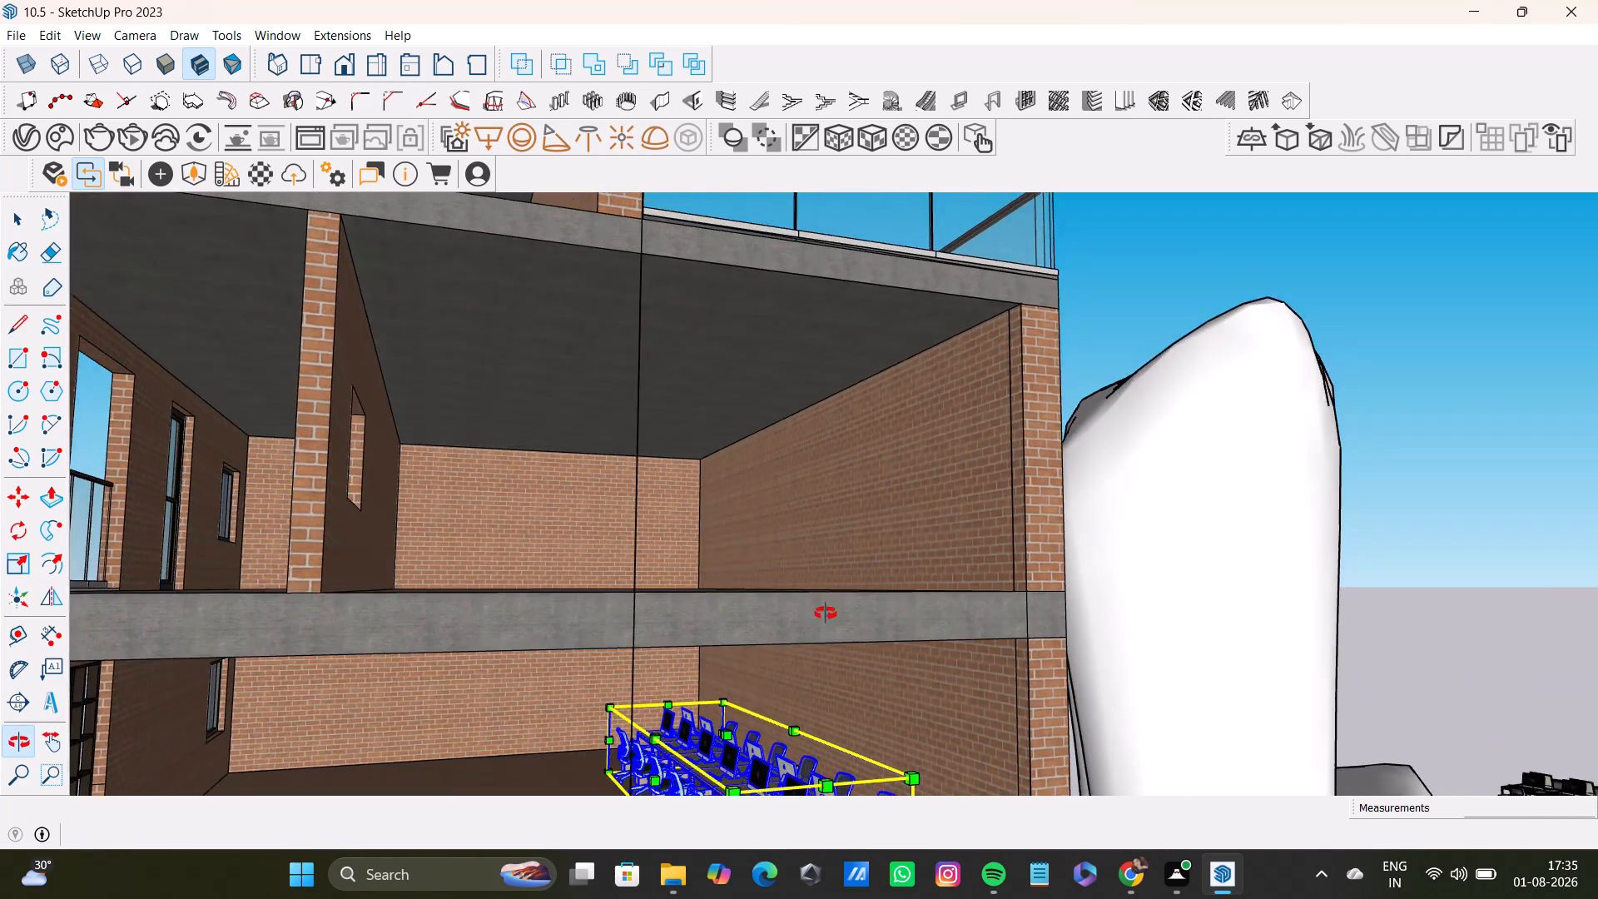
middle_click_drag(826, 613, 826, 619)
middle_click_drag(812, 648, 871, 504)
scroll(764, 675, "up", 8)
scroll(667, 662, "up", 2)
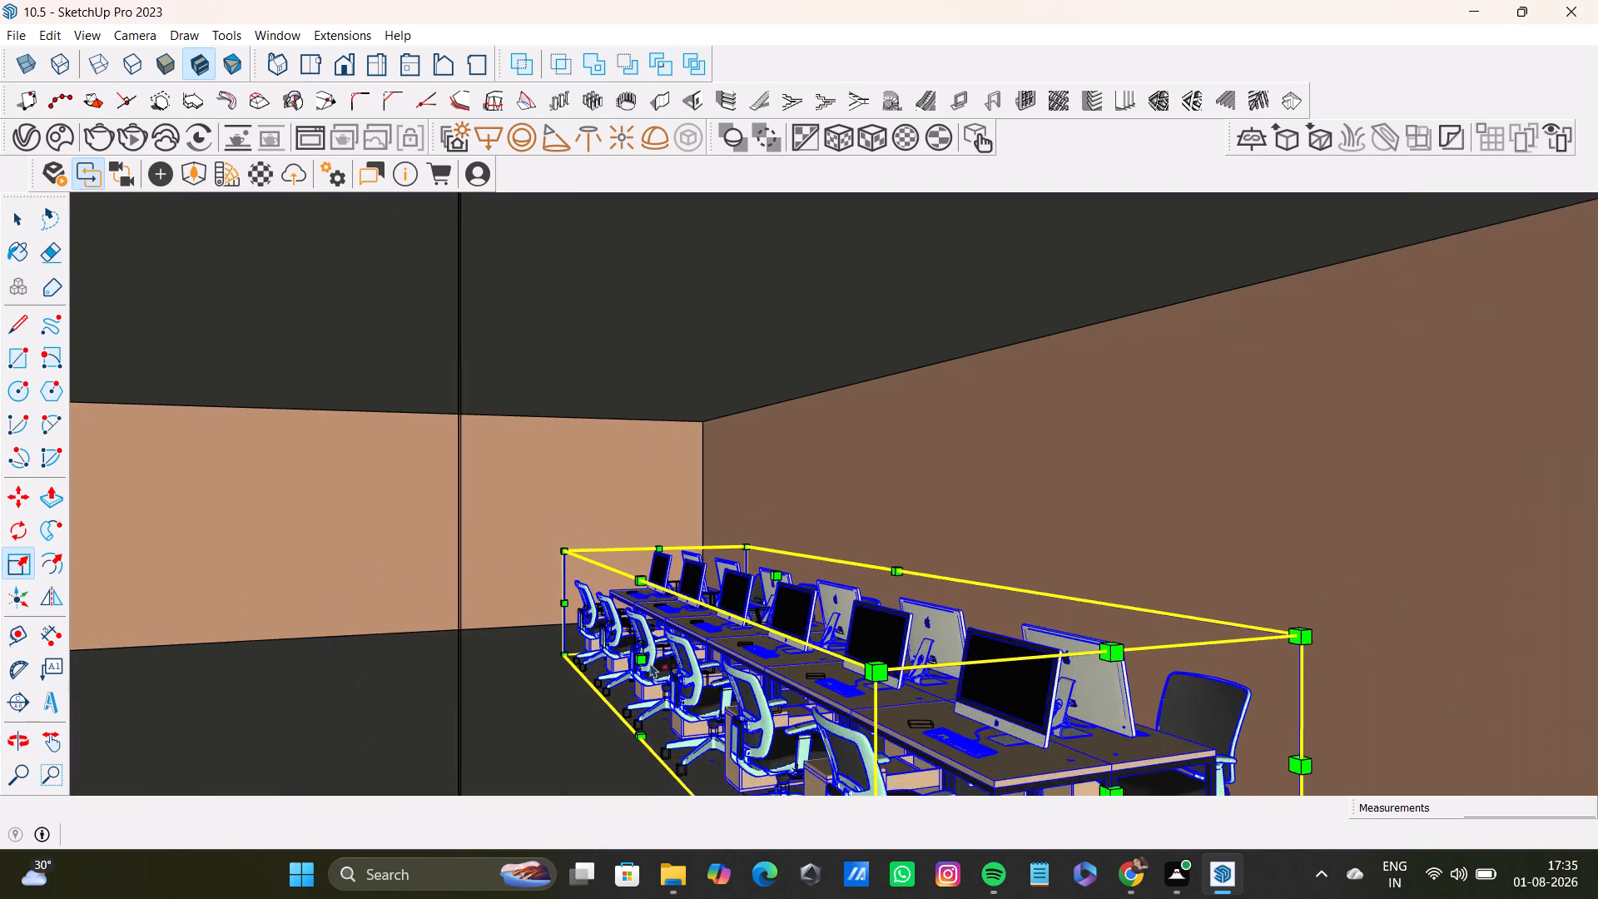
middle_click_drag(650, 663, 792, 698)
key("s")
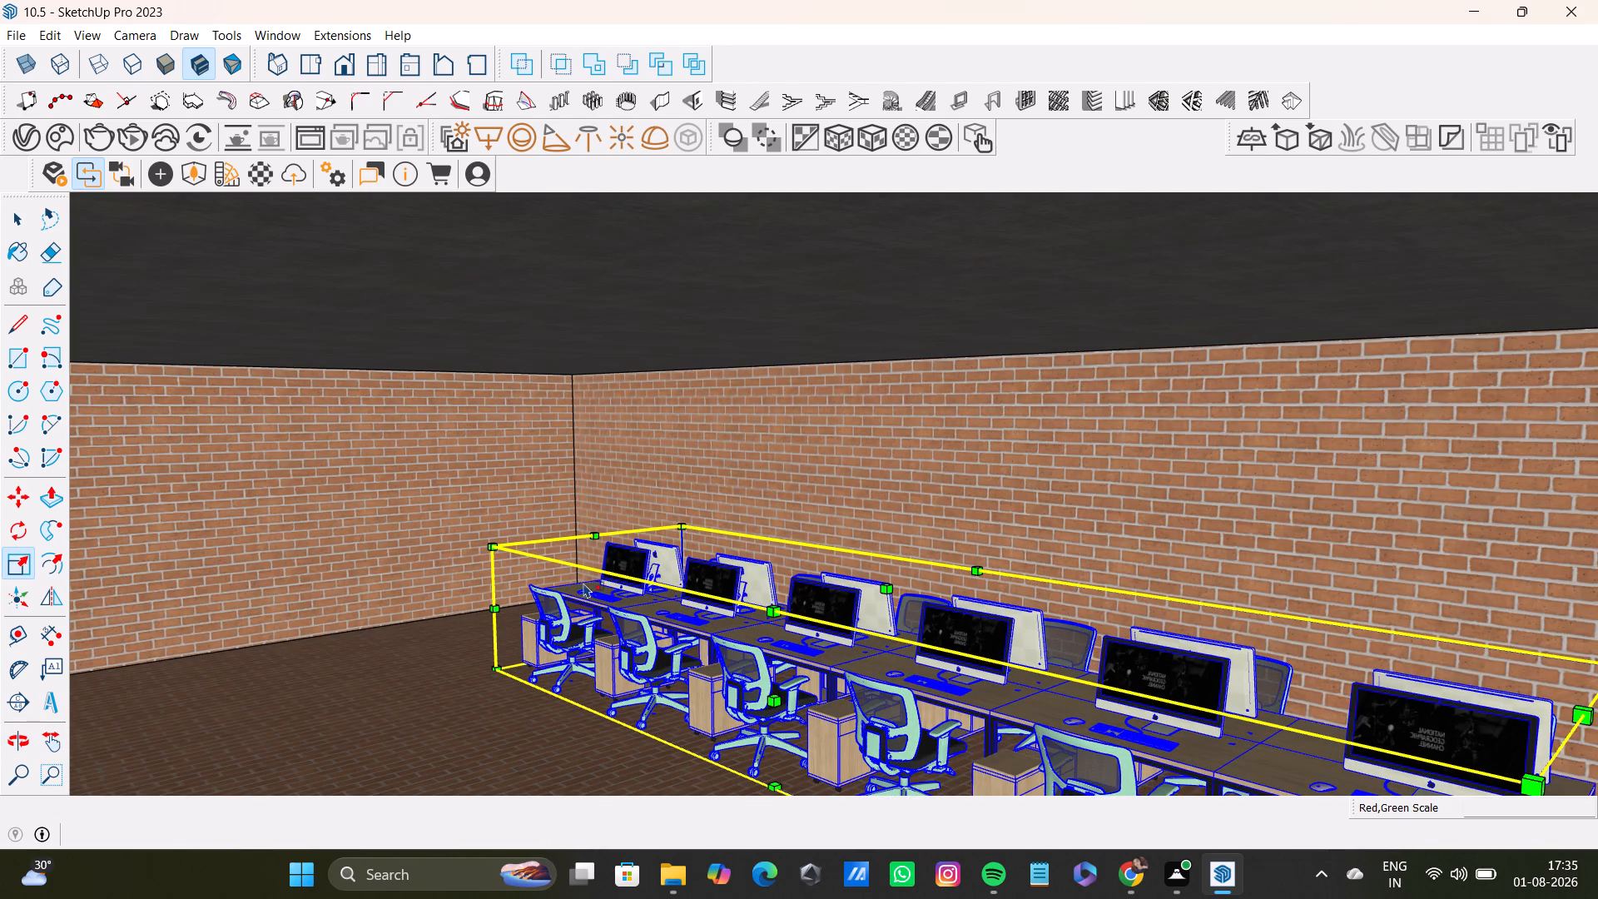
middle_click_drag(598, 626, 637, 642)
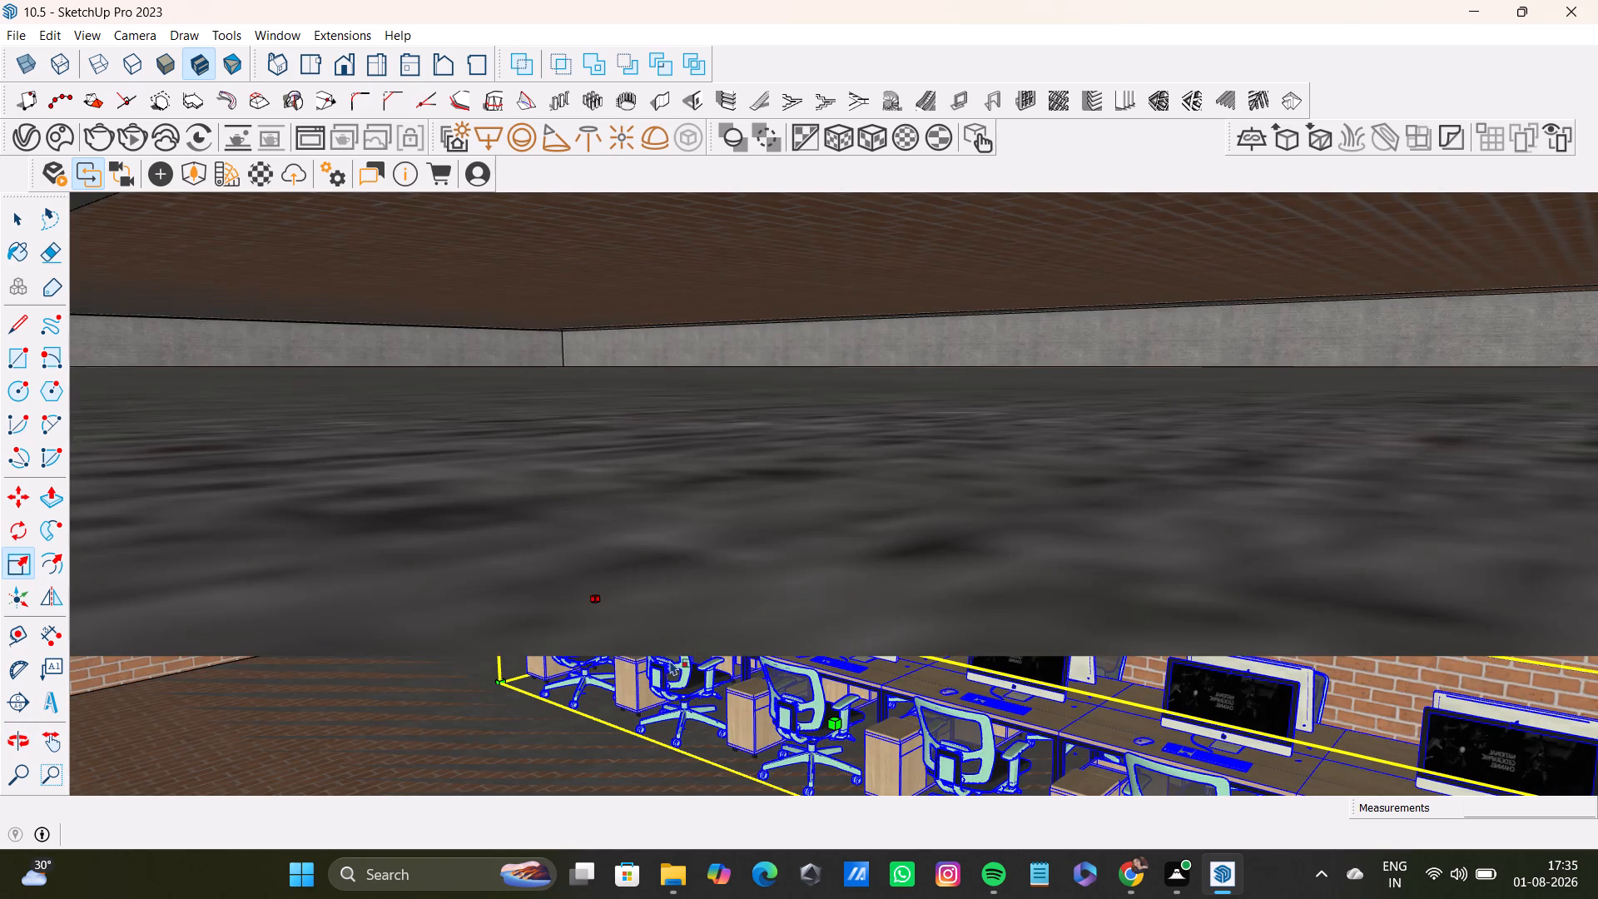
middle_click_drag(717, 680, 648, 633)
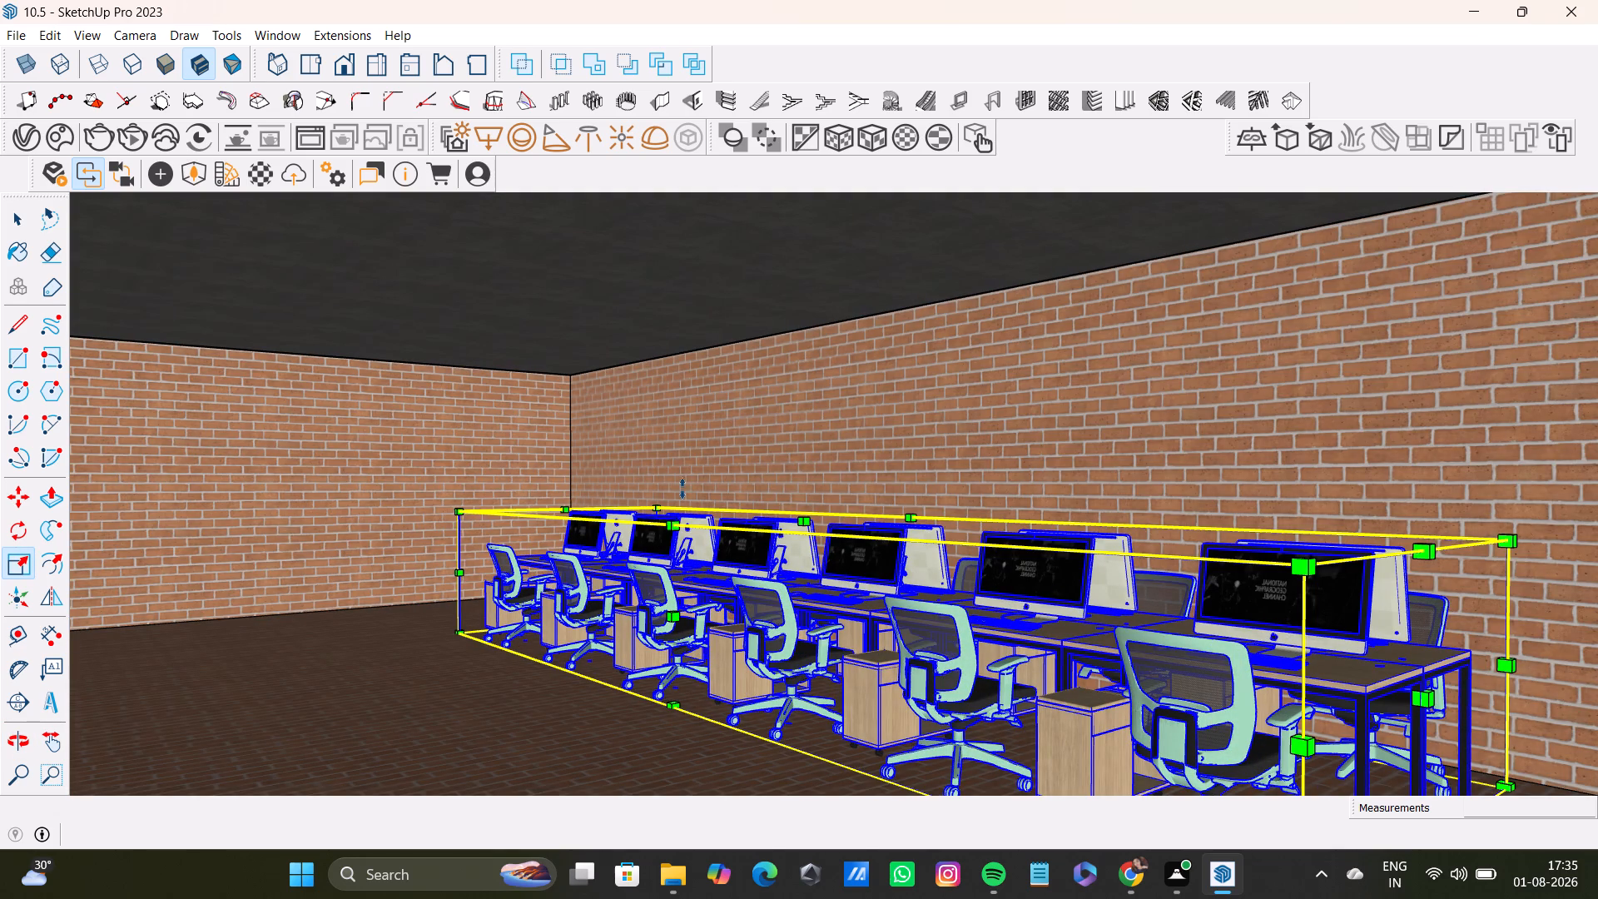
left_click(571, 502)
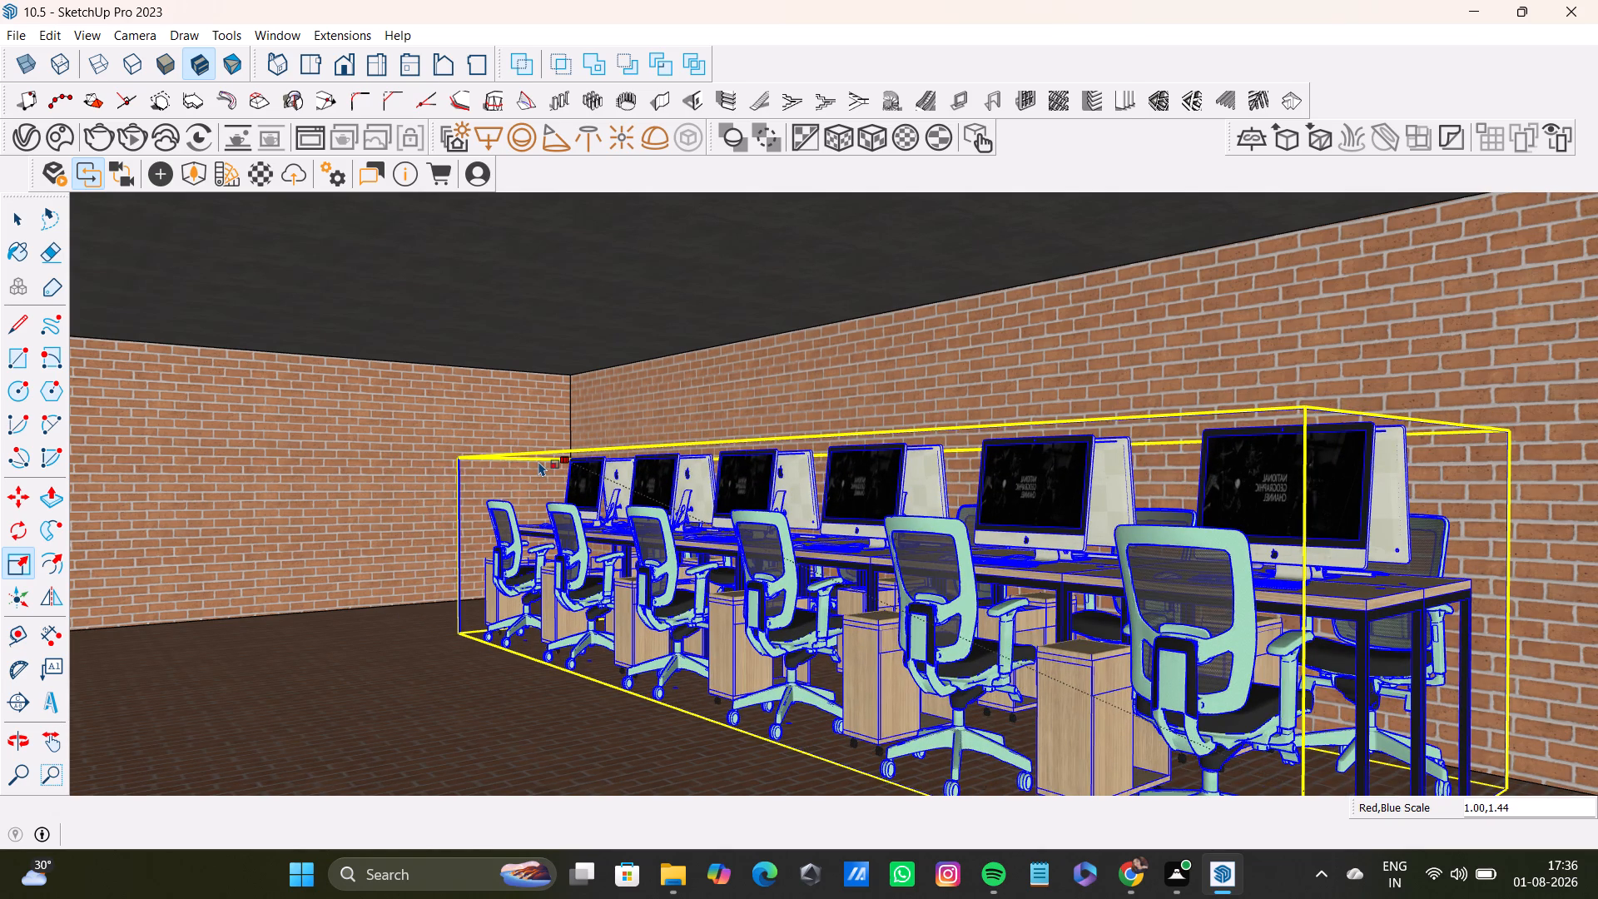
left_click(538, 461)
key("space")
scroll(607, 563, "down", 7)
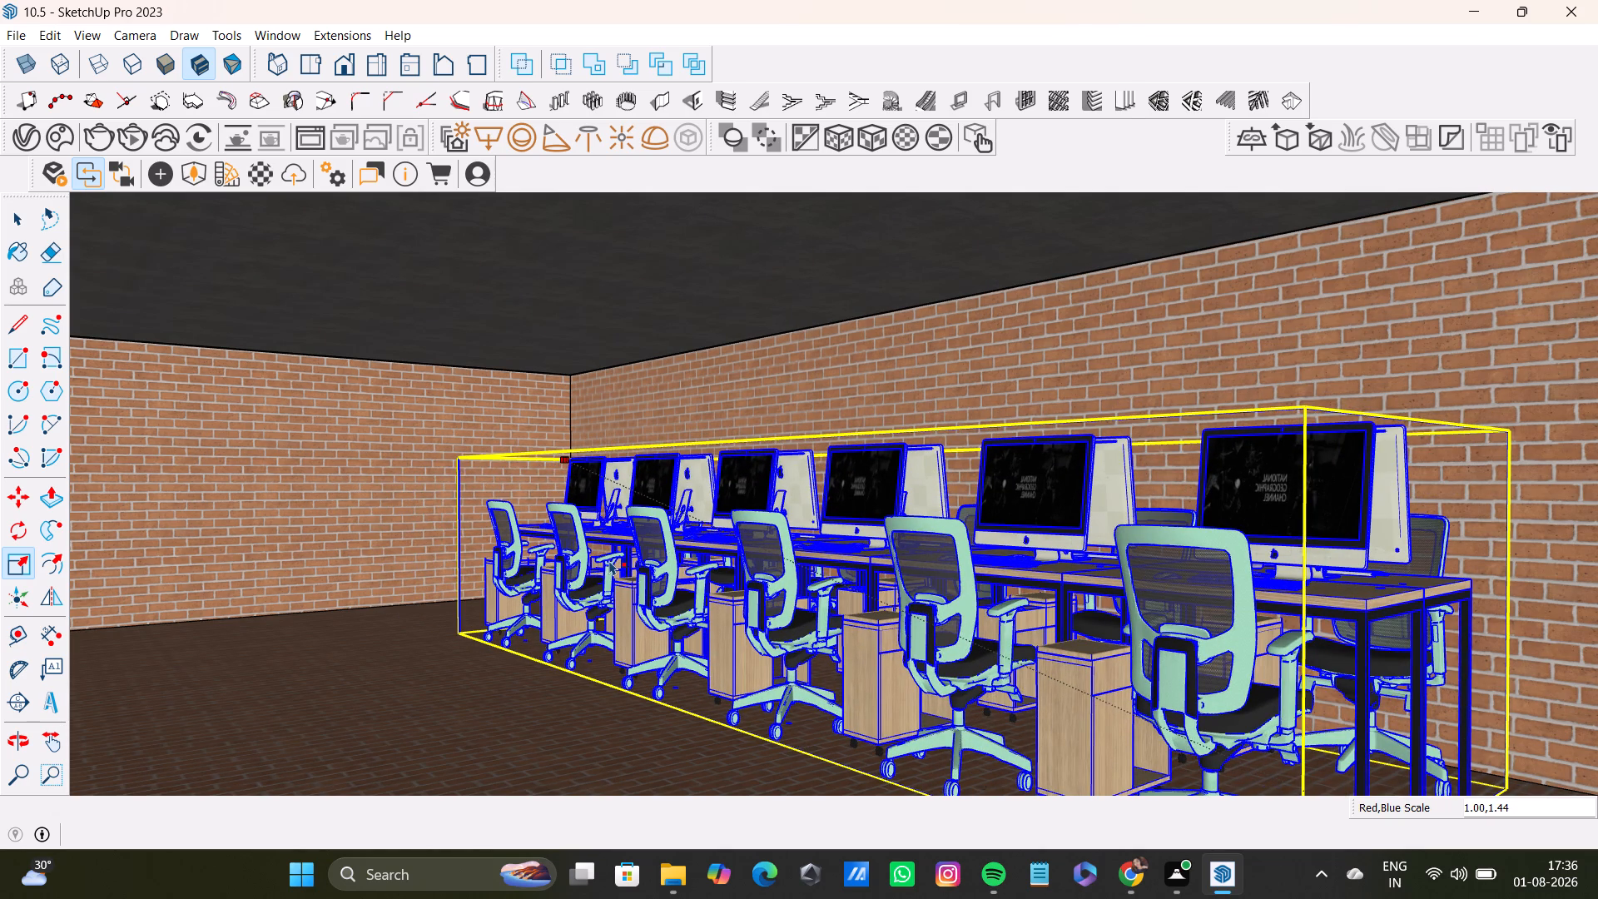
scroll(609, 560, "down", 11)
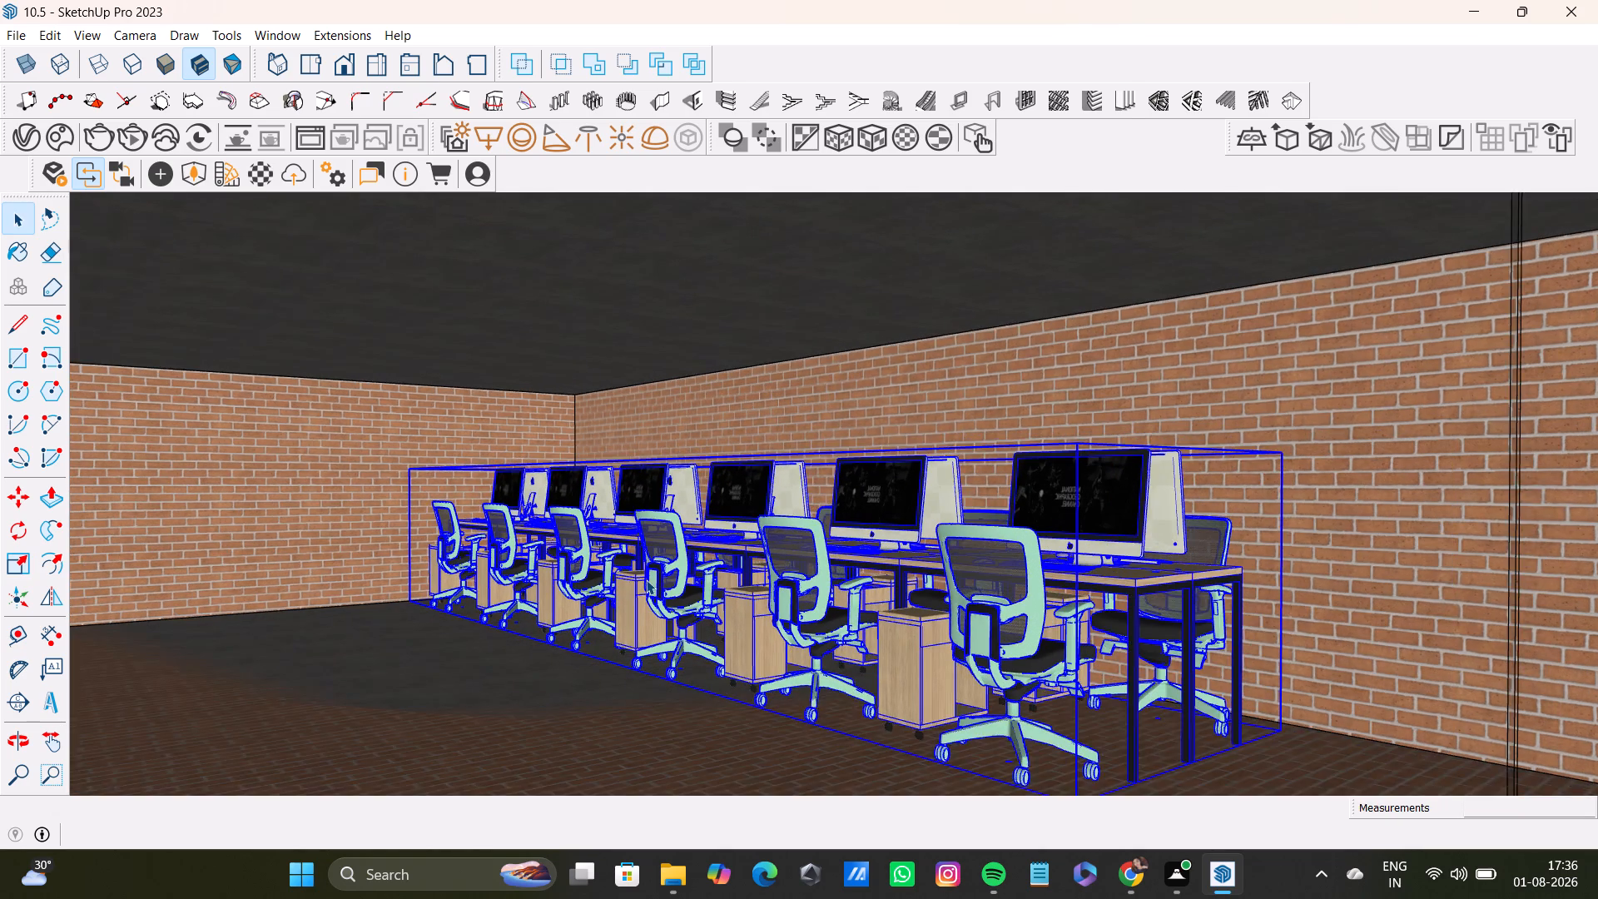
scroll(646, 579, "down", 10)
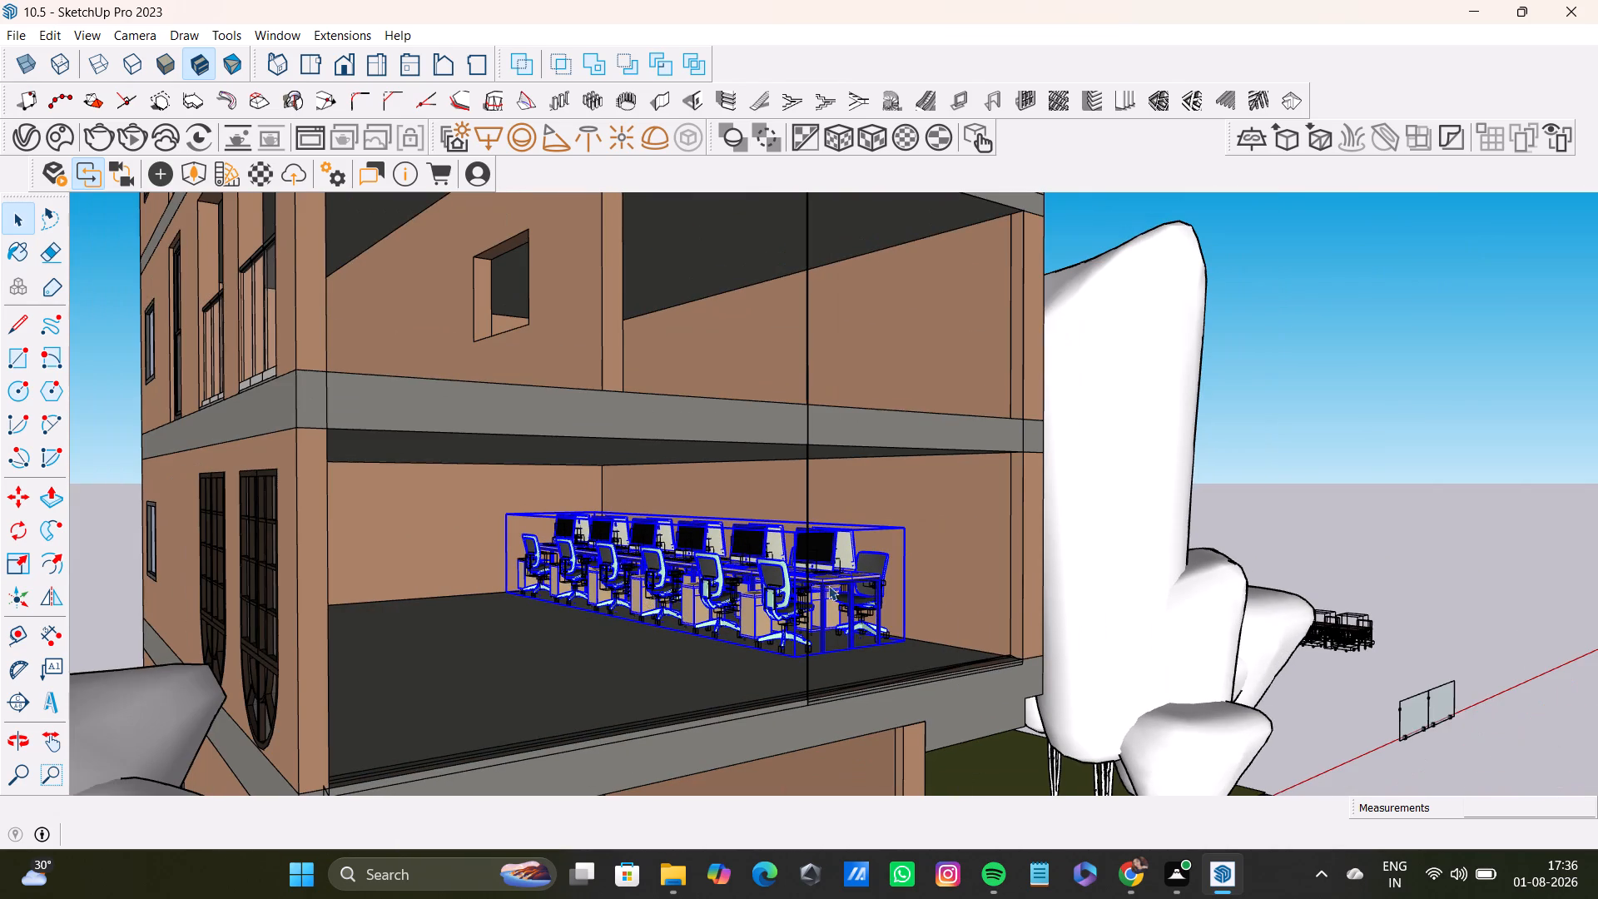
left_click(1303, 486)
key("space")
Copy the resized workstation row about 22' 4 11/16" across the same room's floor, placing the copy beside the arched windows.
middle_click_drag(1267, 569, 886, 652)
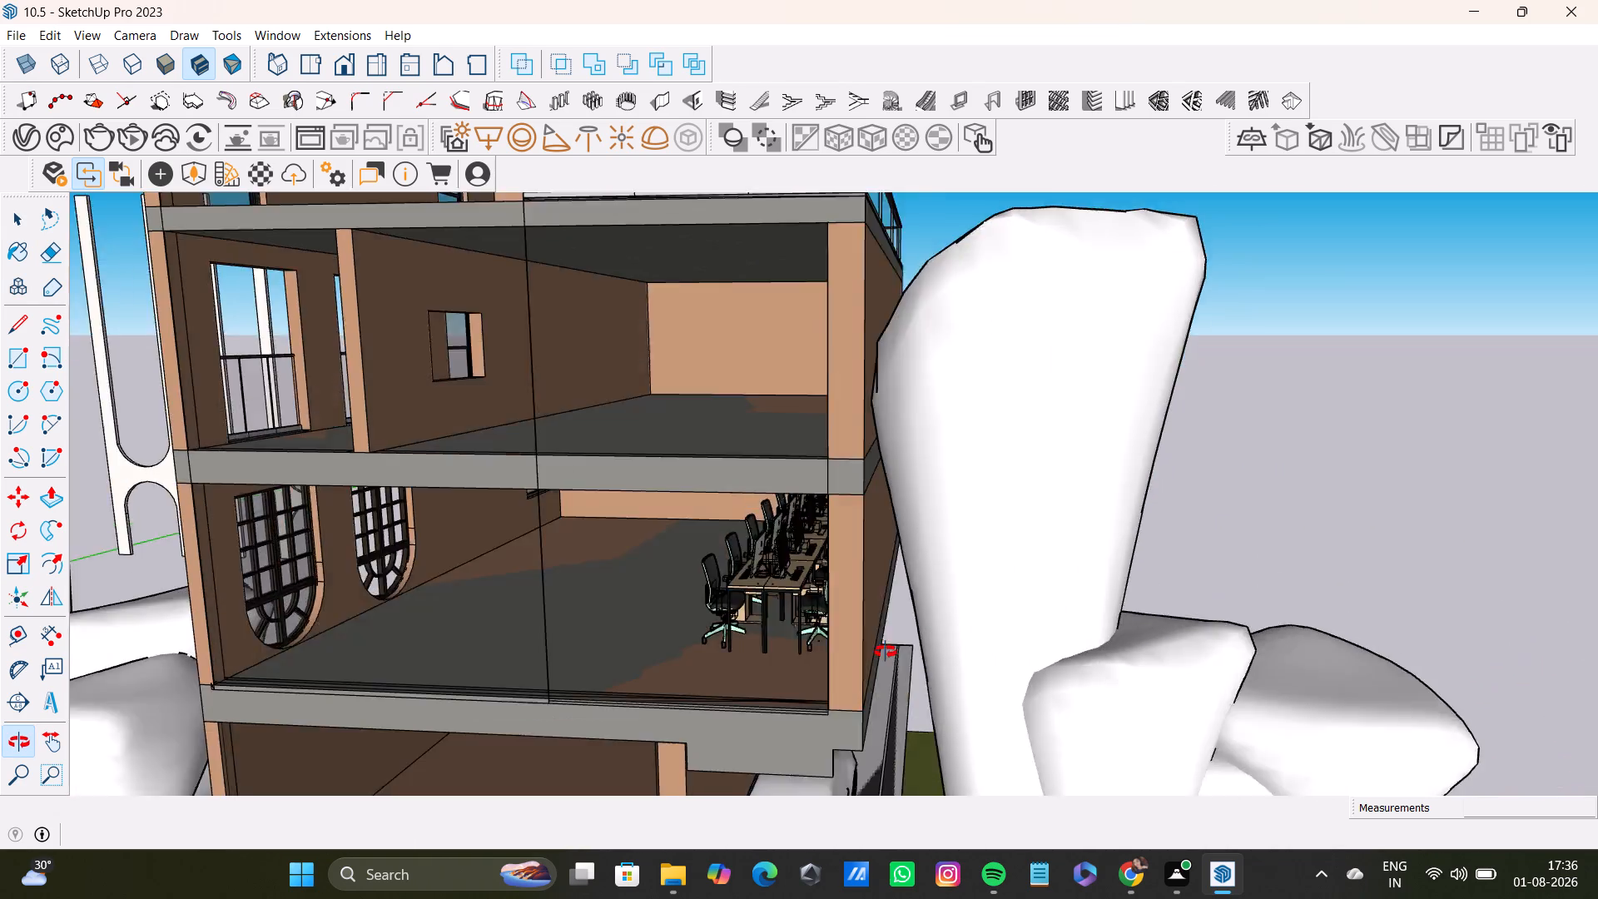
middle_click_drag(886, 652, 1110, 600)
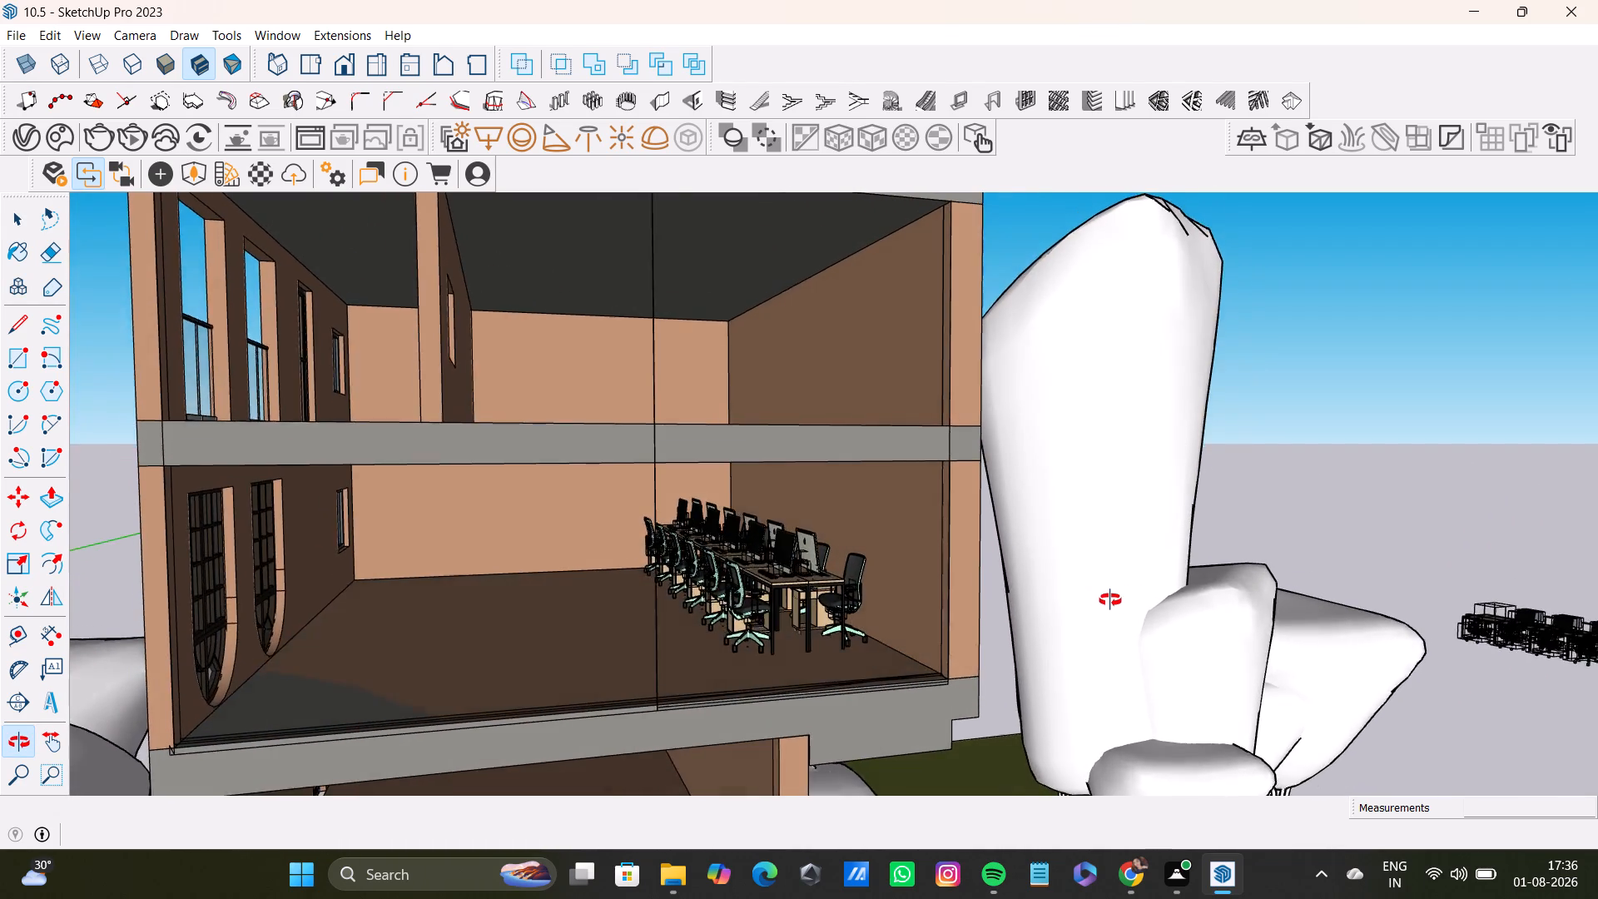
middle_click_drag(1110, 600, 1104, 598)
left_click(783, 578)
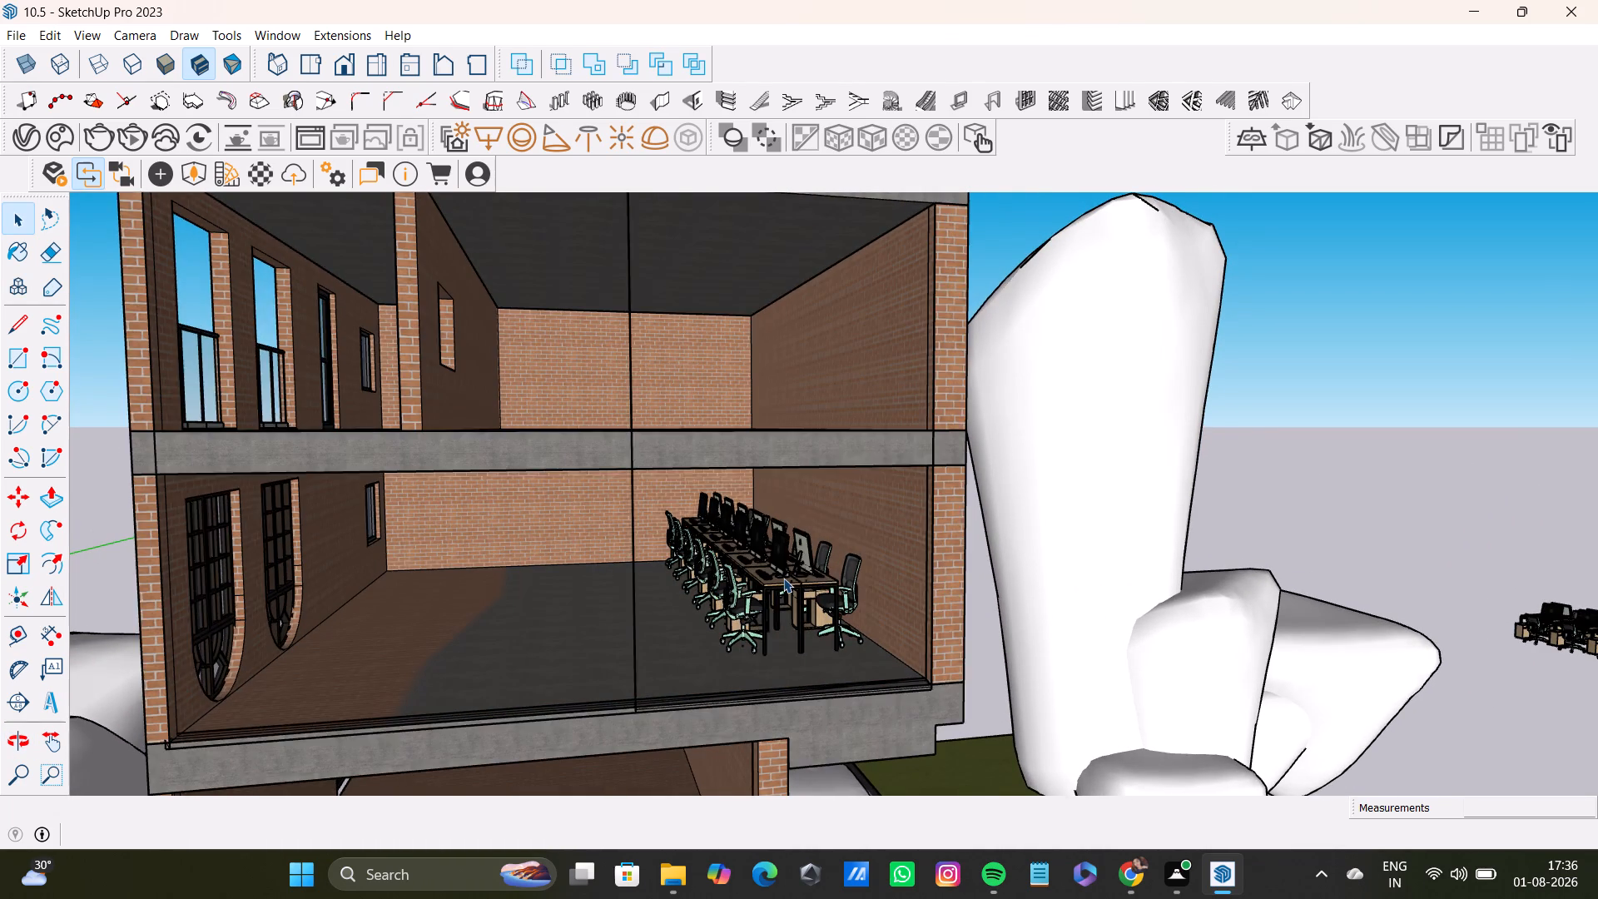
key("m")
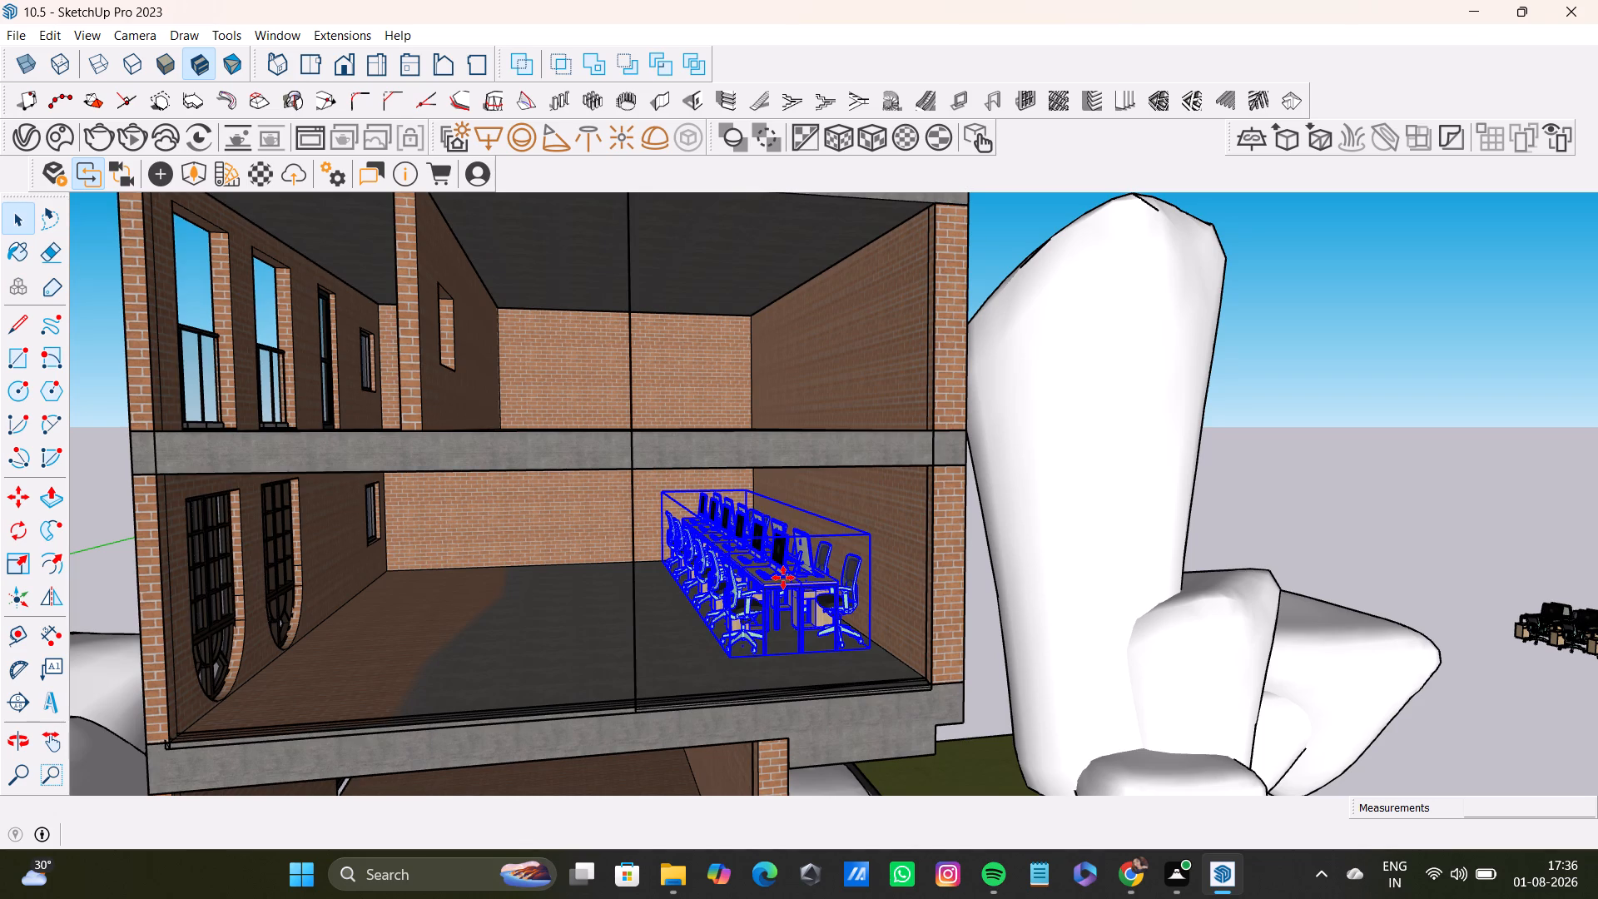
left_click(730, 661)
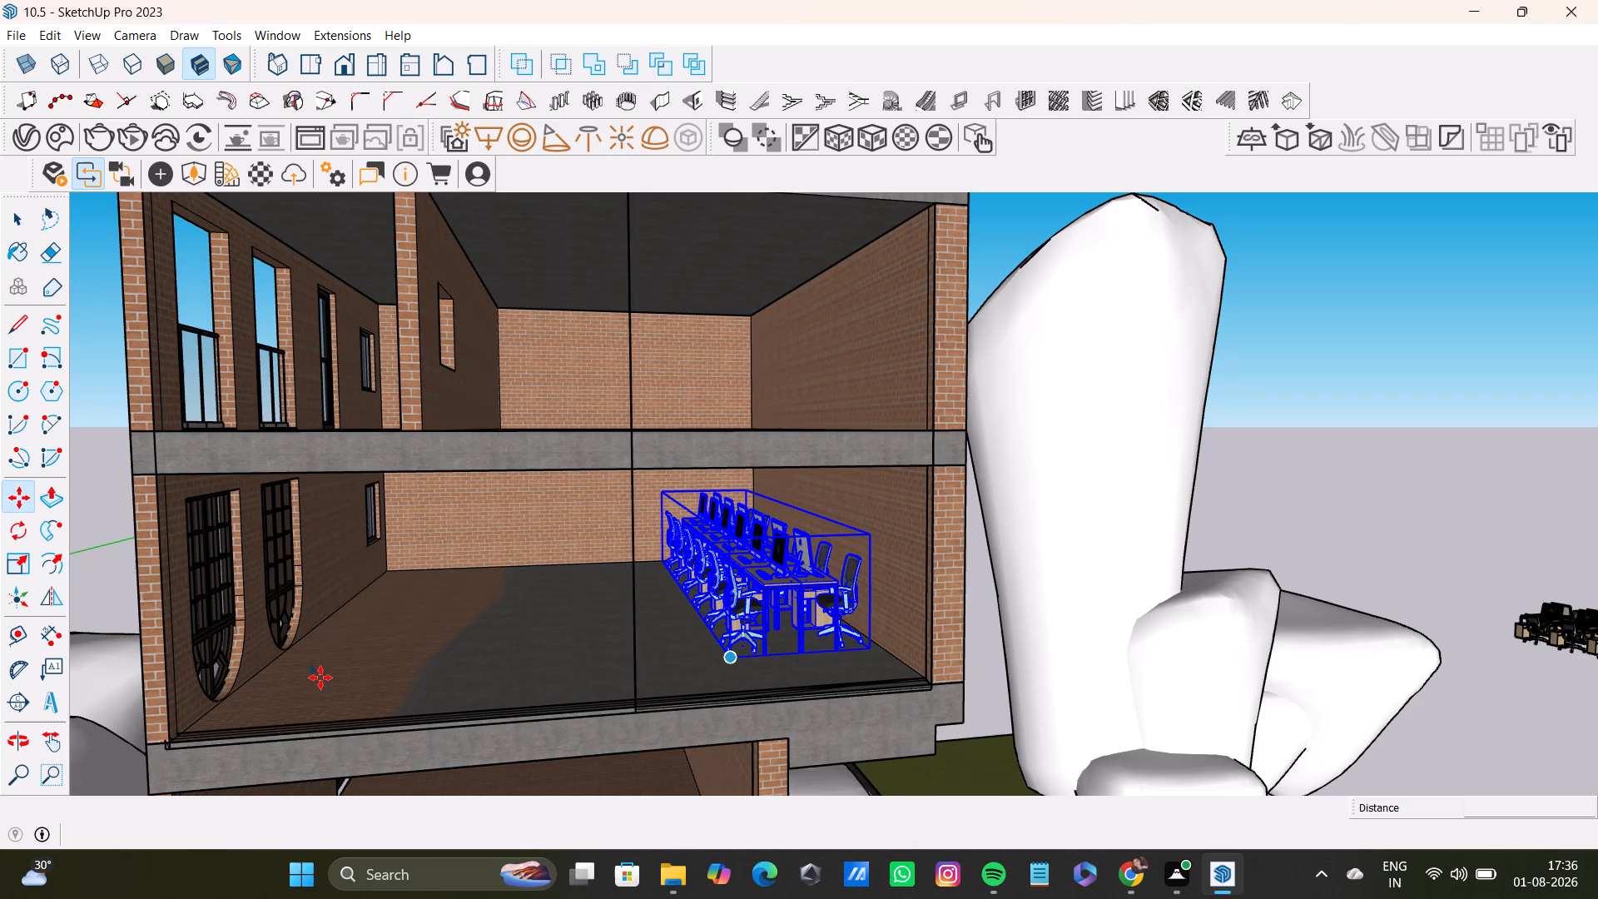
left_click(728, 659)
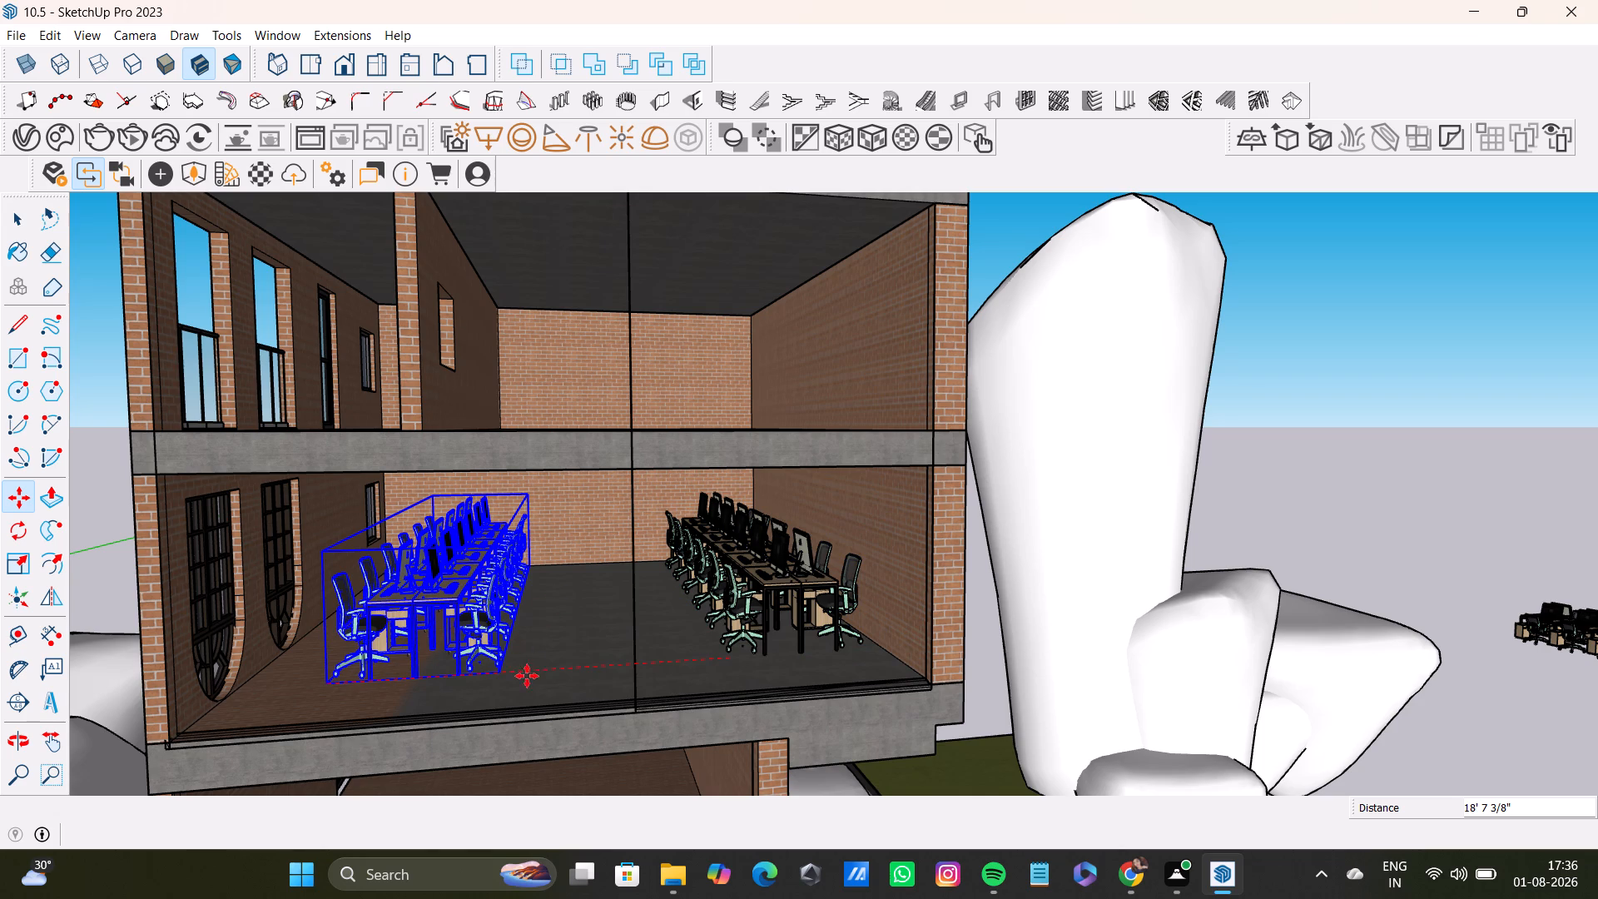
left_click_drag(326, 686, 262, 686)
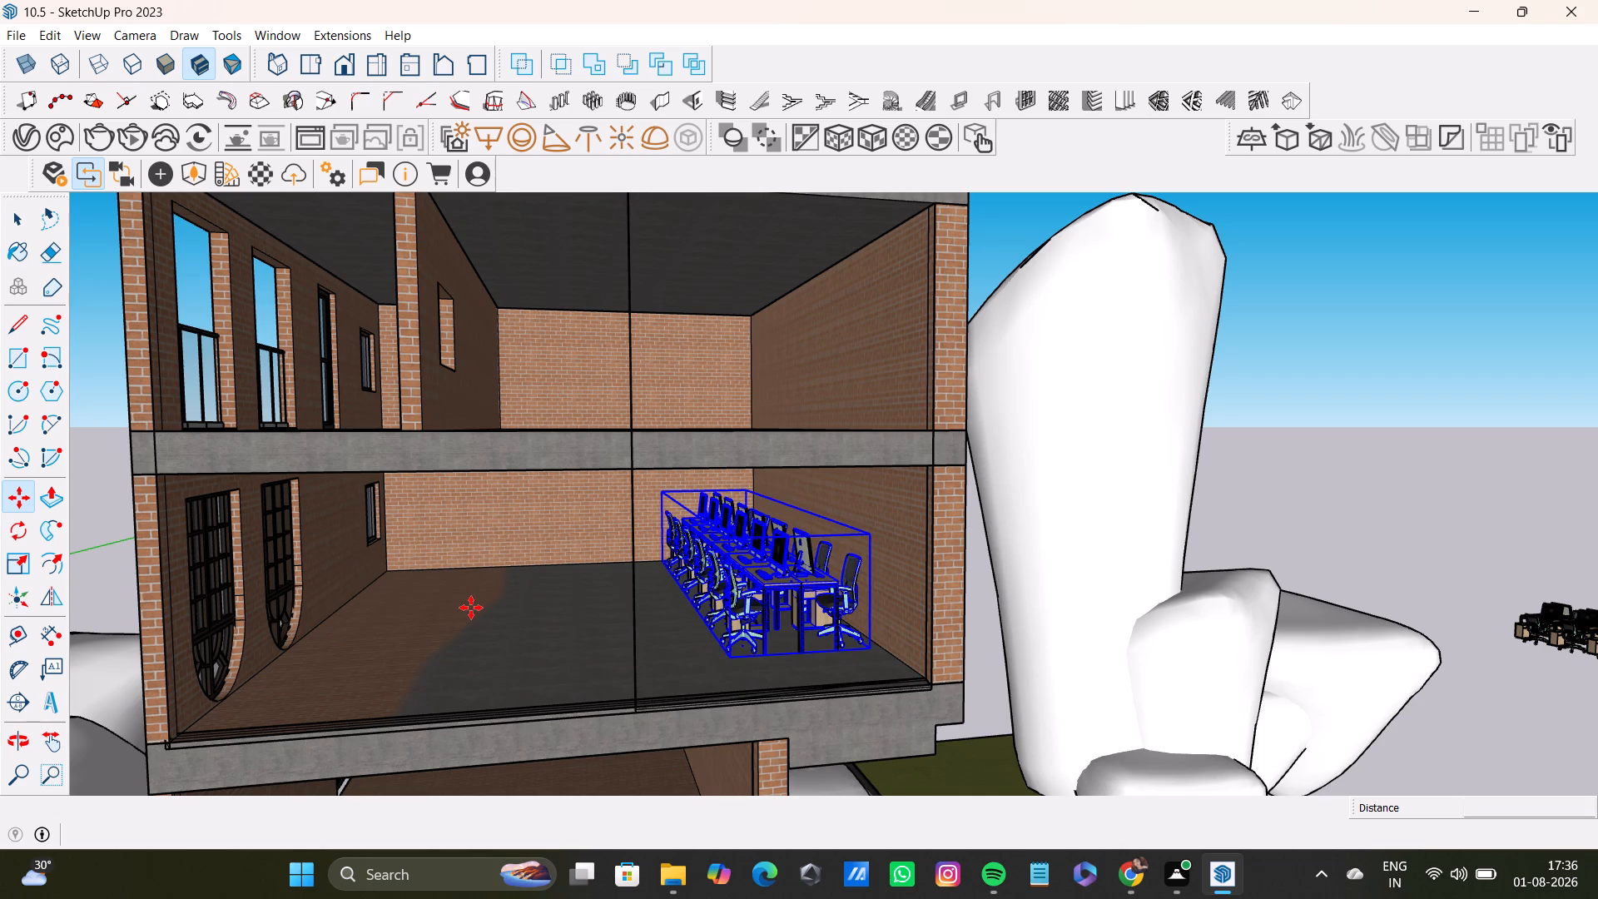
left_click(728, 655)
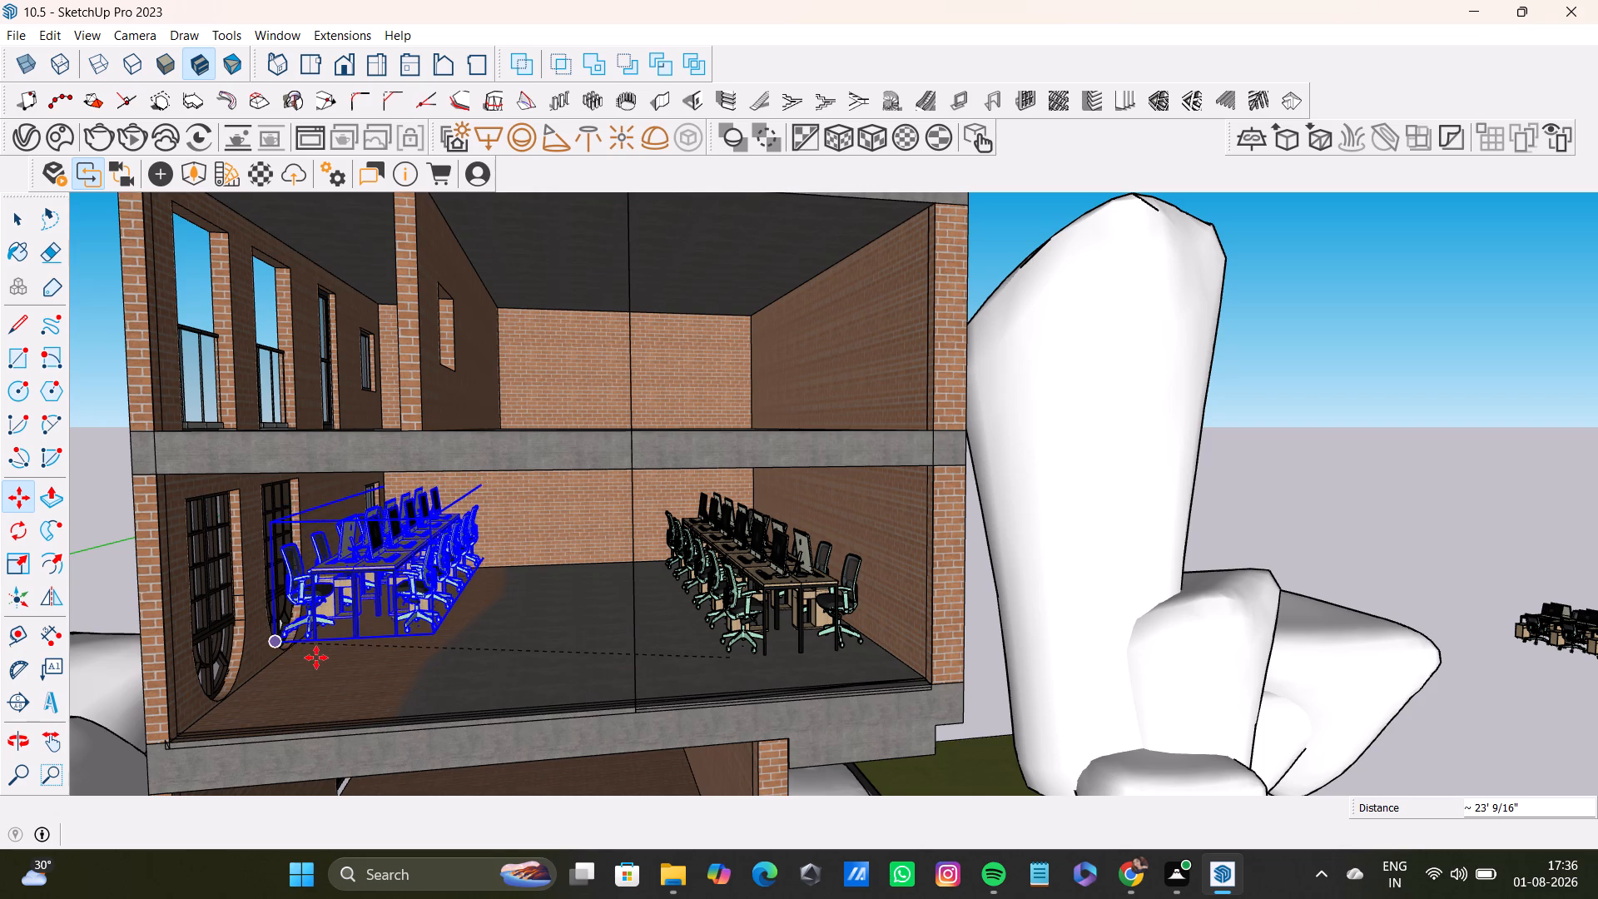
middle_click_drag(316, 658, 404, 712)
scroll(402, 701, "up", 9)
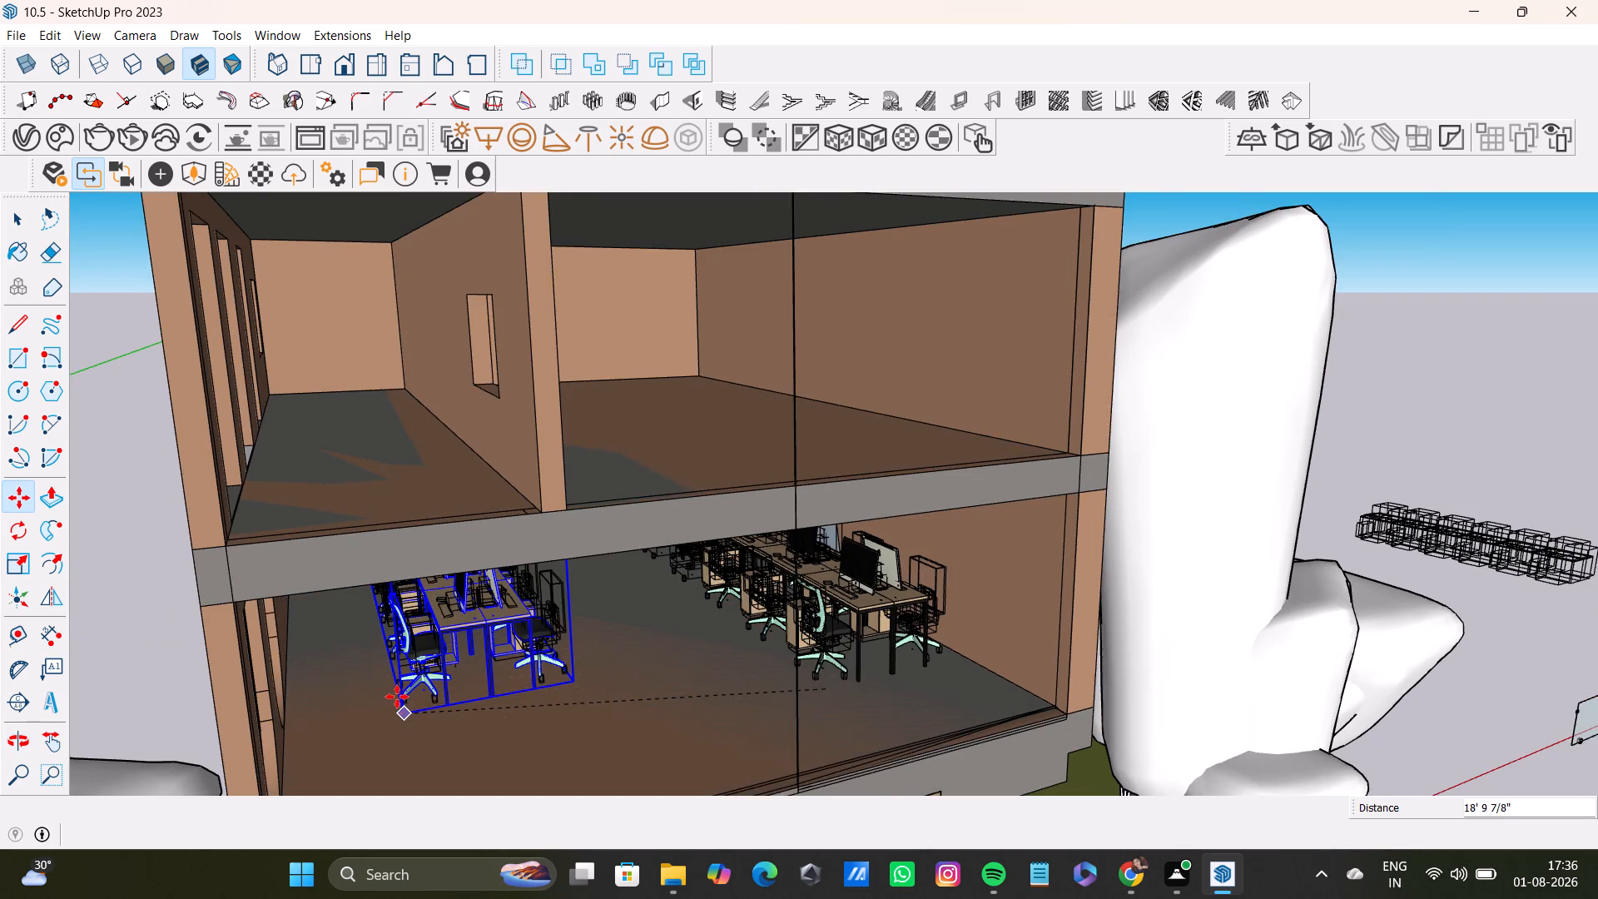
middle_click_drag(396, 695, 334, 641)
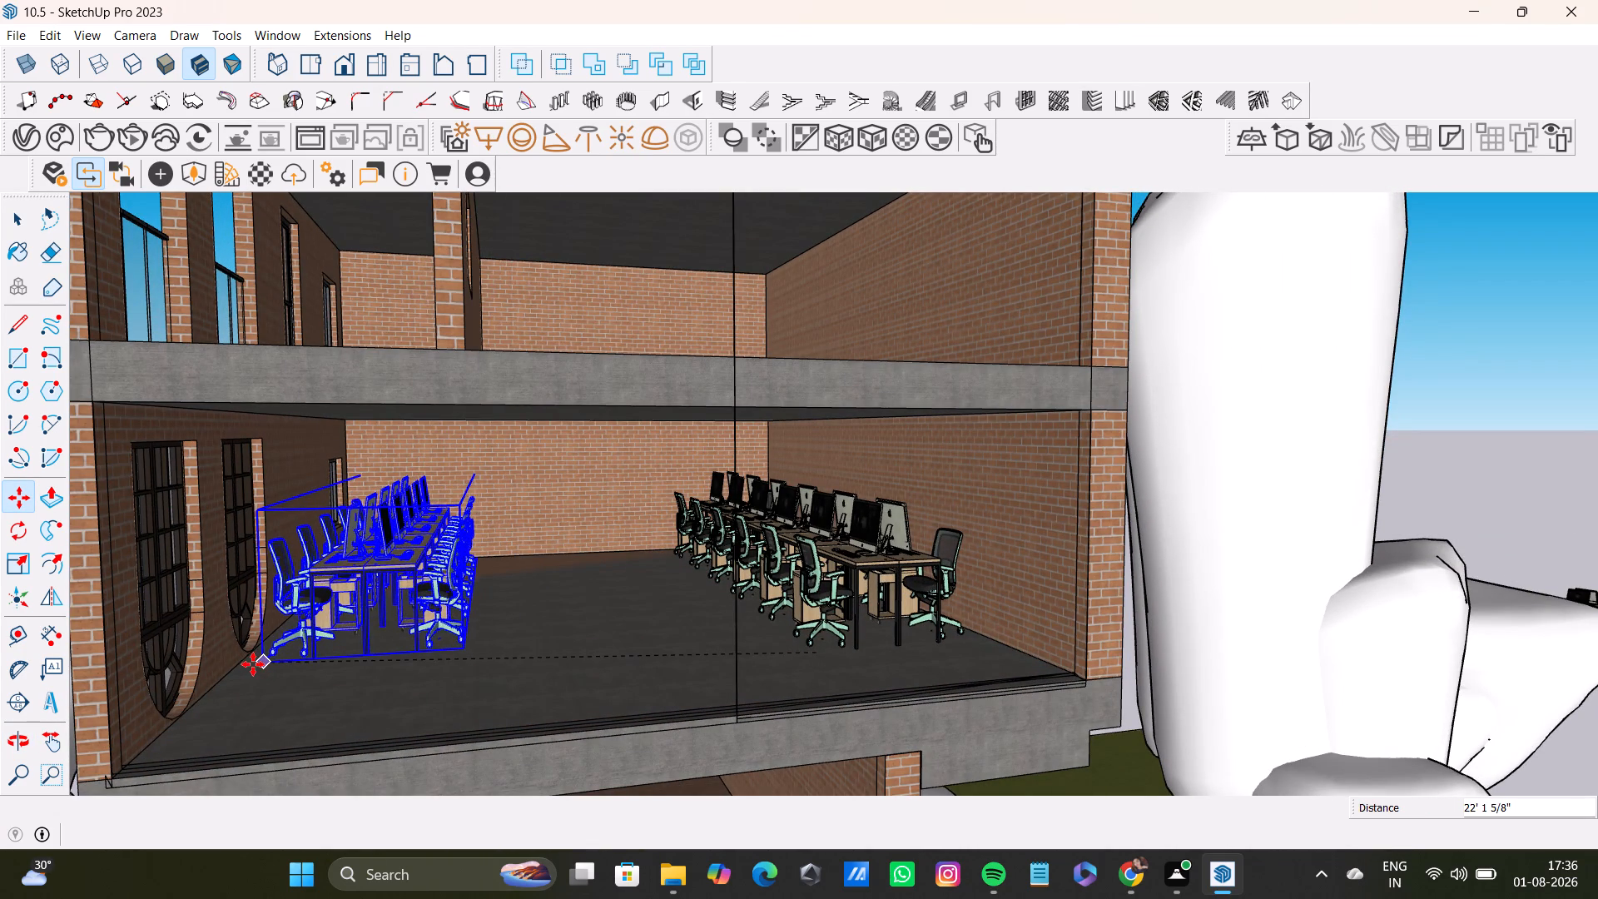
left_click(253, 664)
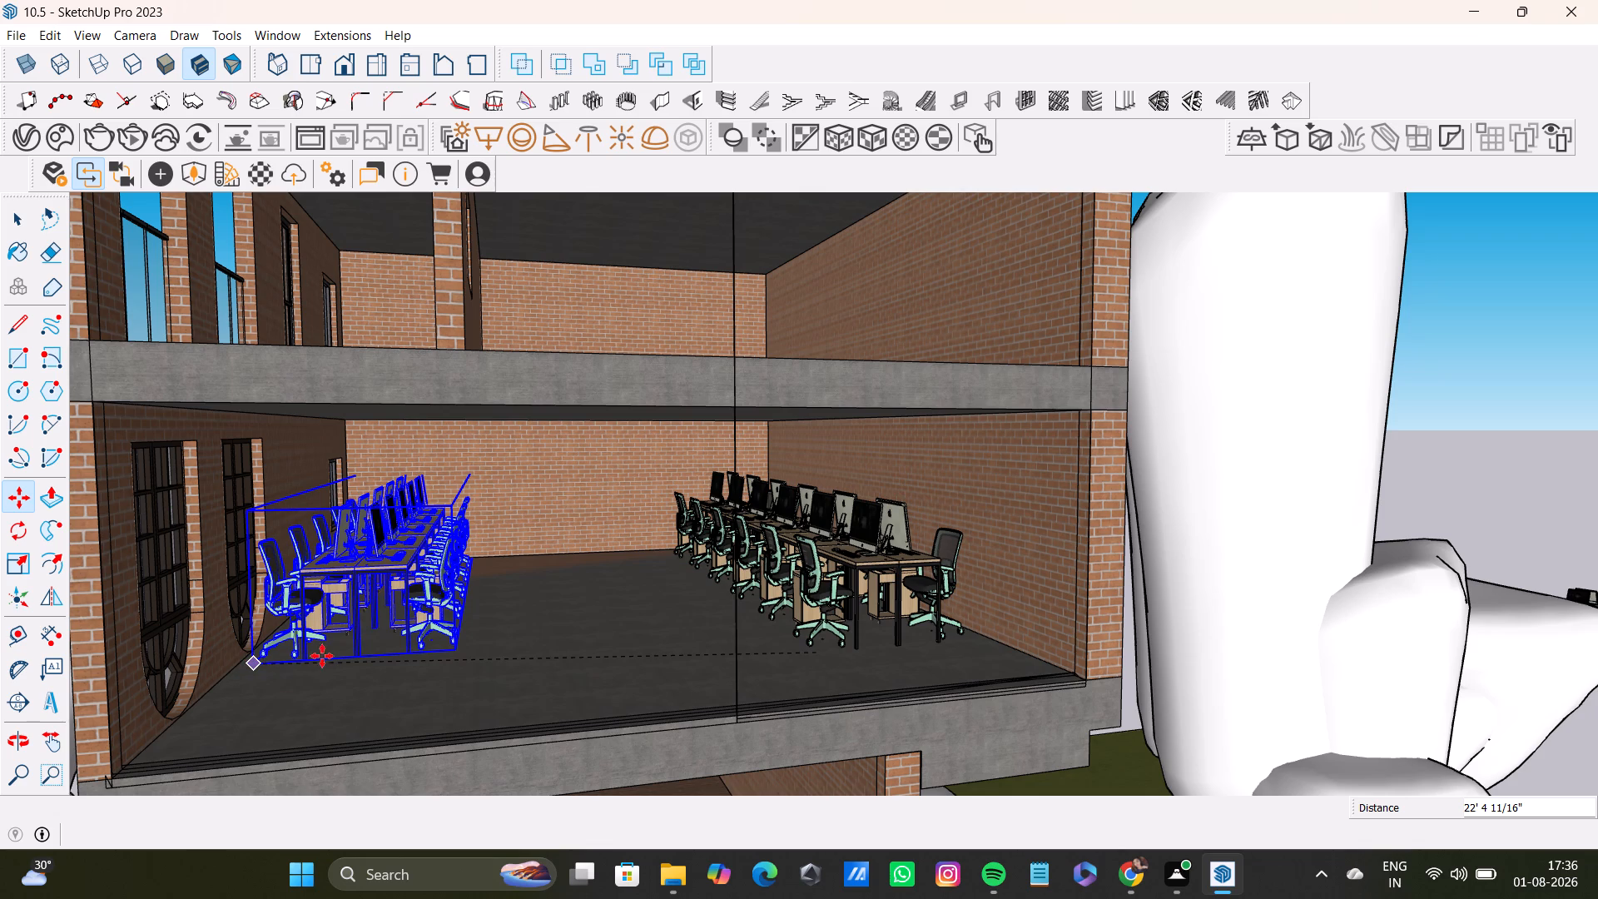
key("space")
middle_click_drag(568, 631, 421, 740)
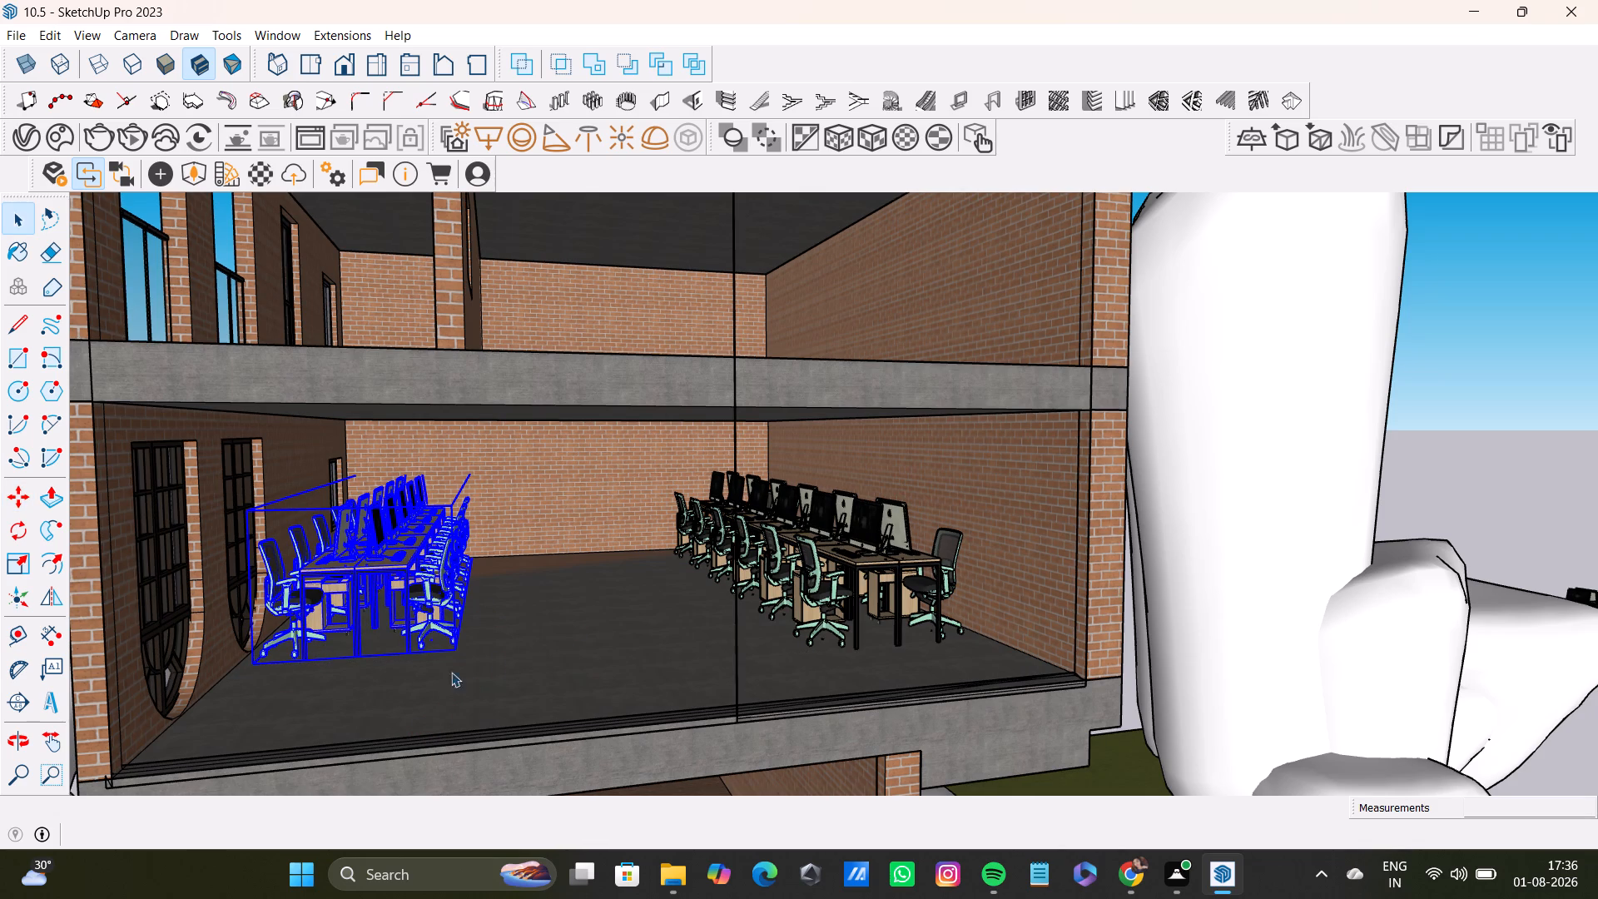
Scale the workstation row beside the arched windows along the green axis by about 1.21.
middle_click_drag(522, 650, 415, 727)
middle_click_drag(591, 643, 537, 669)
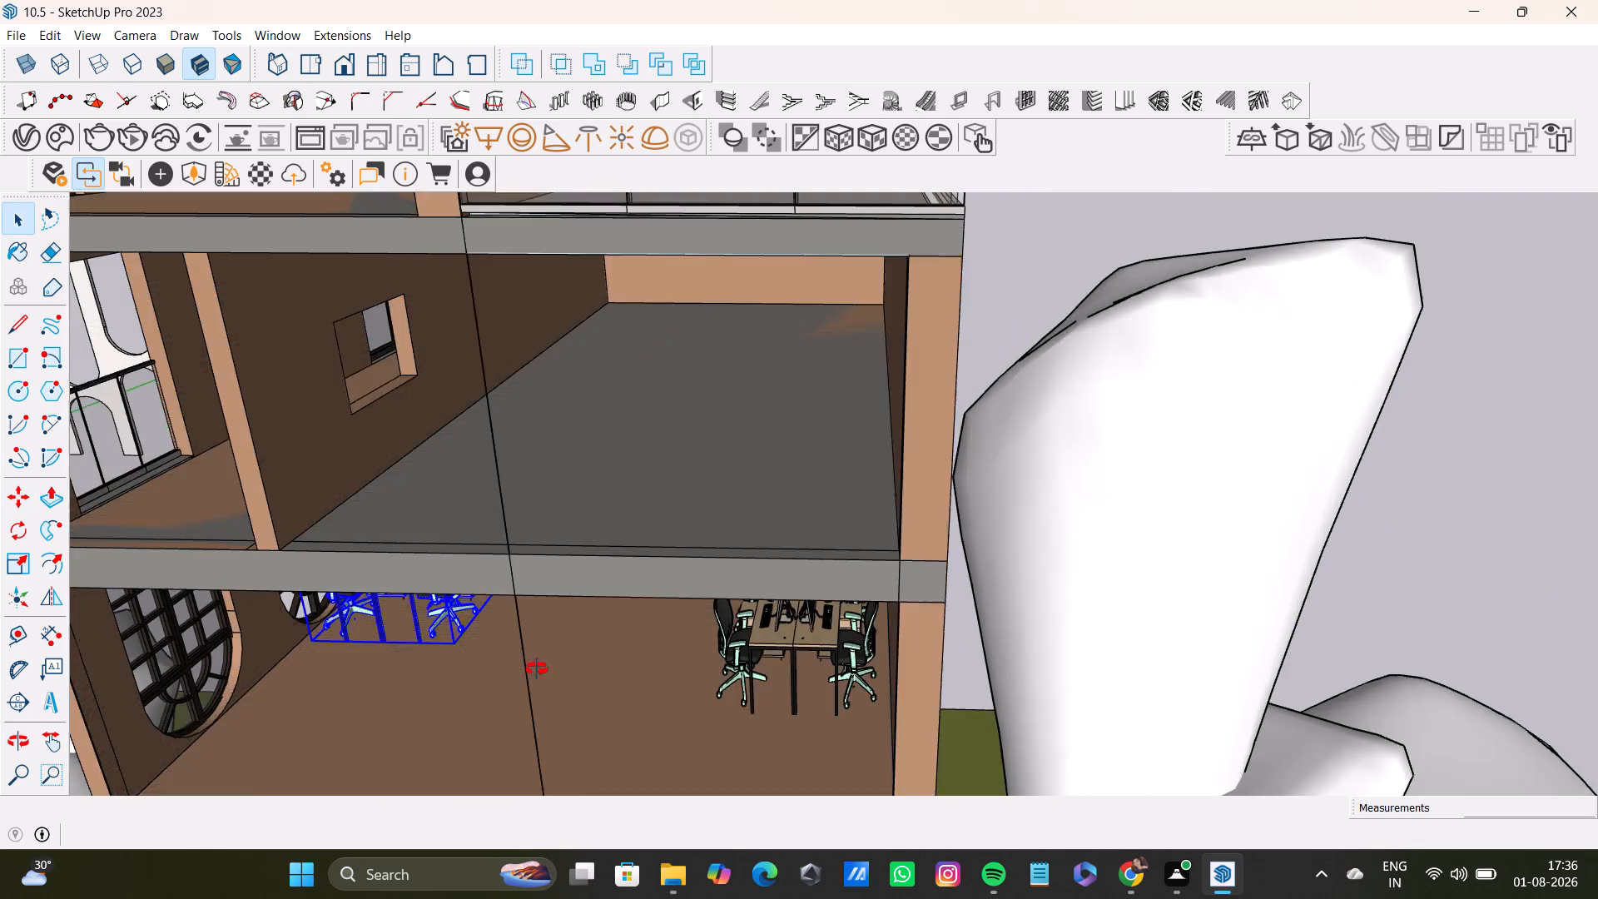
middle_click_drag(537, 669, 914, 546)
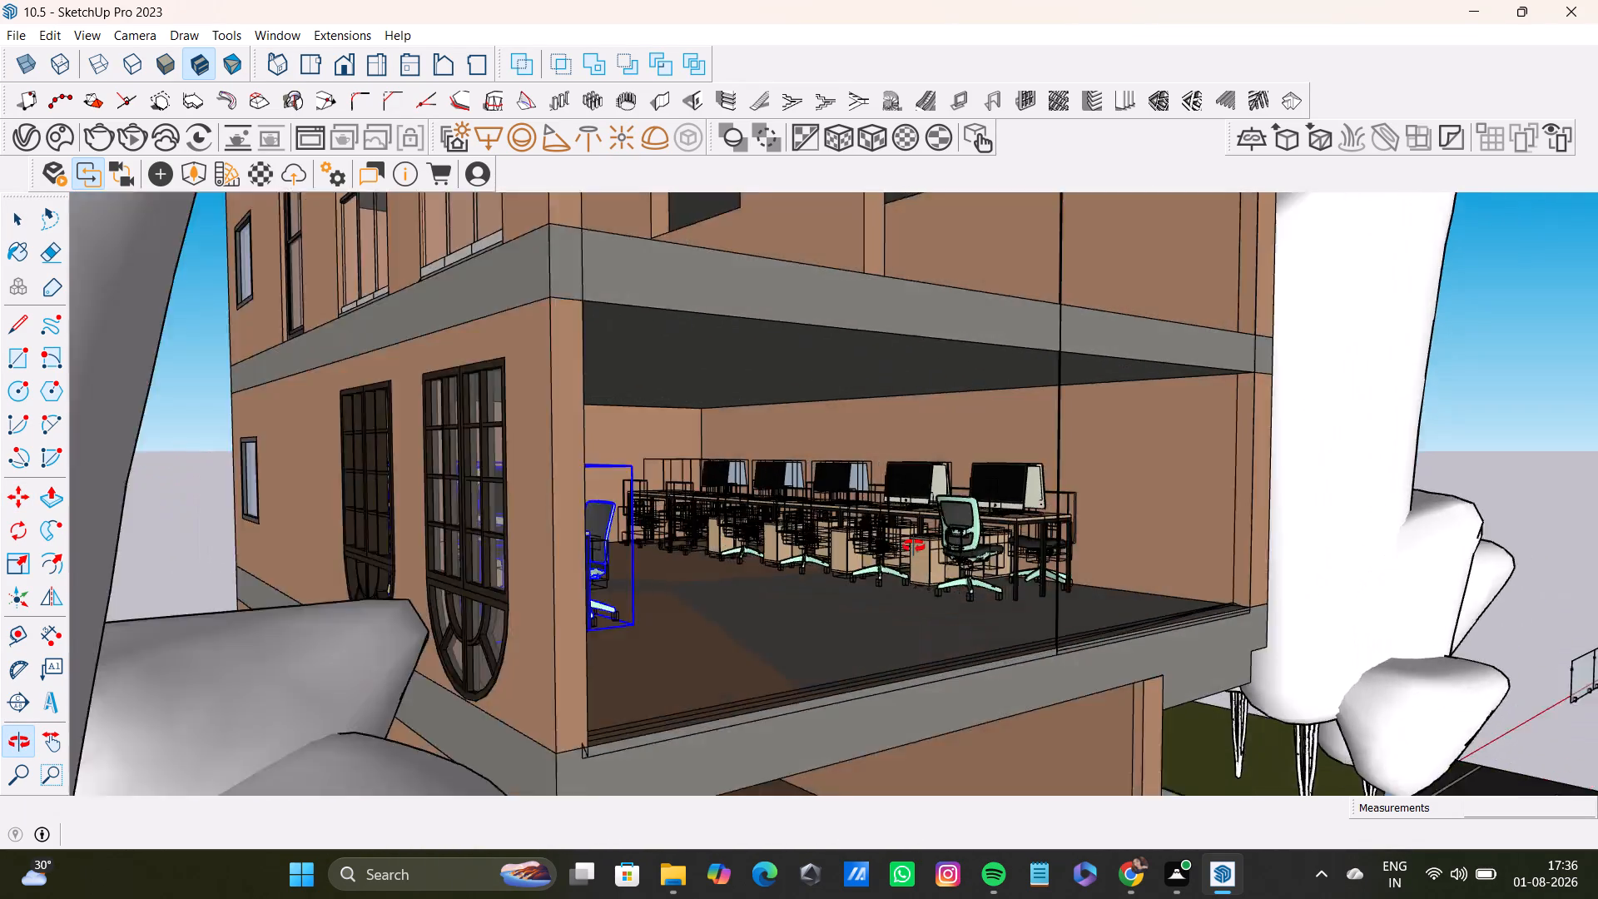
middle_click_drag(914, 546, 611, 592)
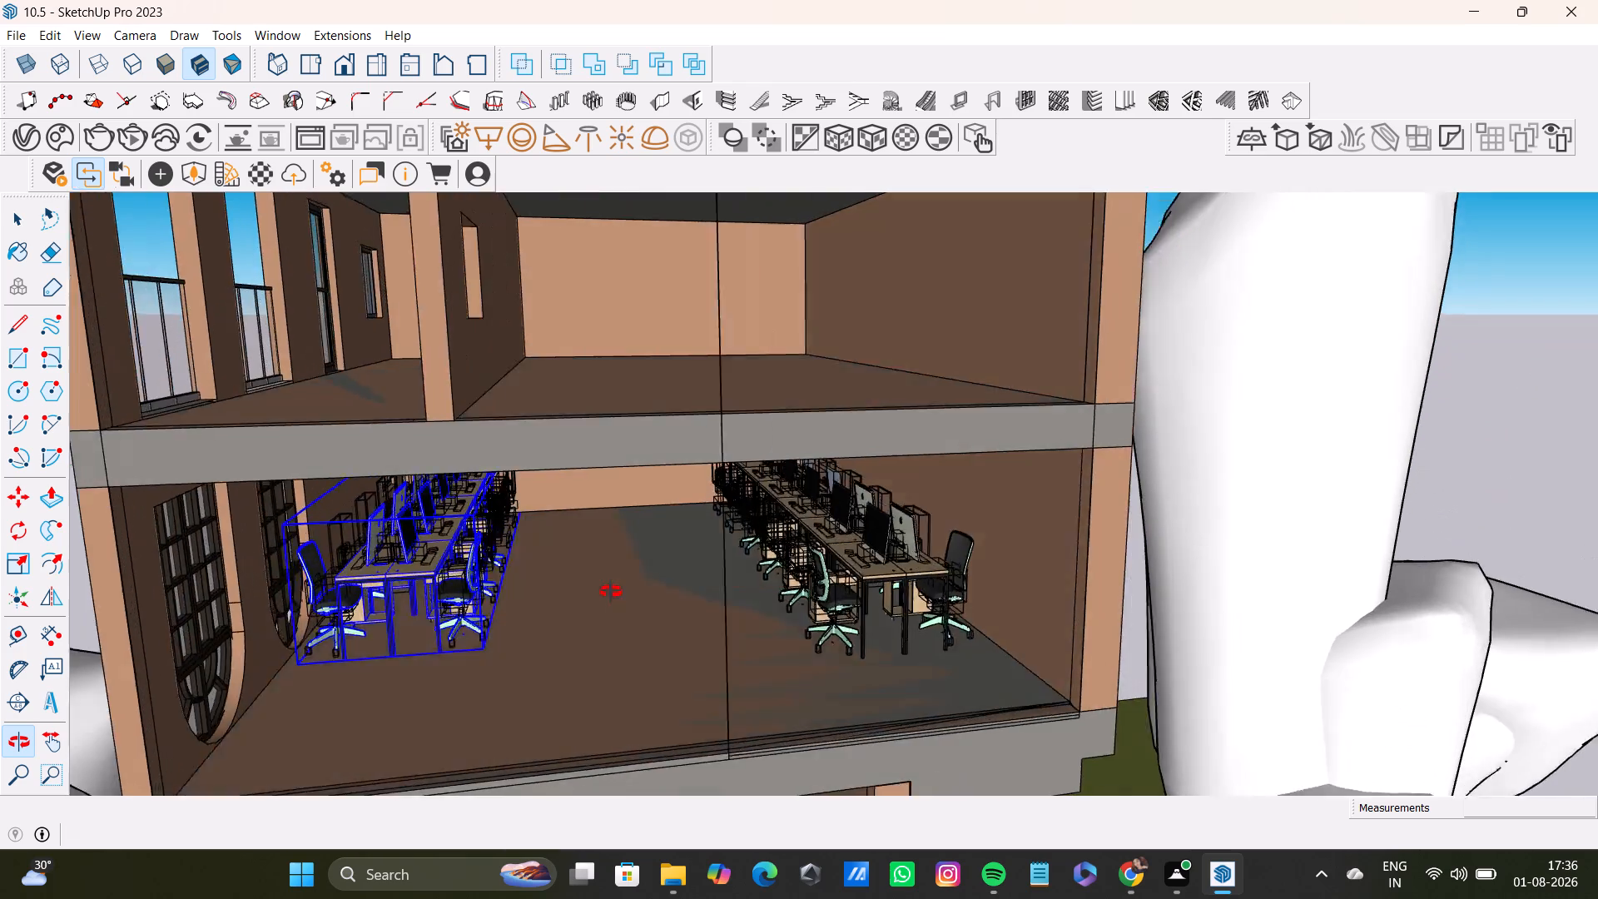
middle_click_drag(611, 592, 623, 566)
key("space")
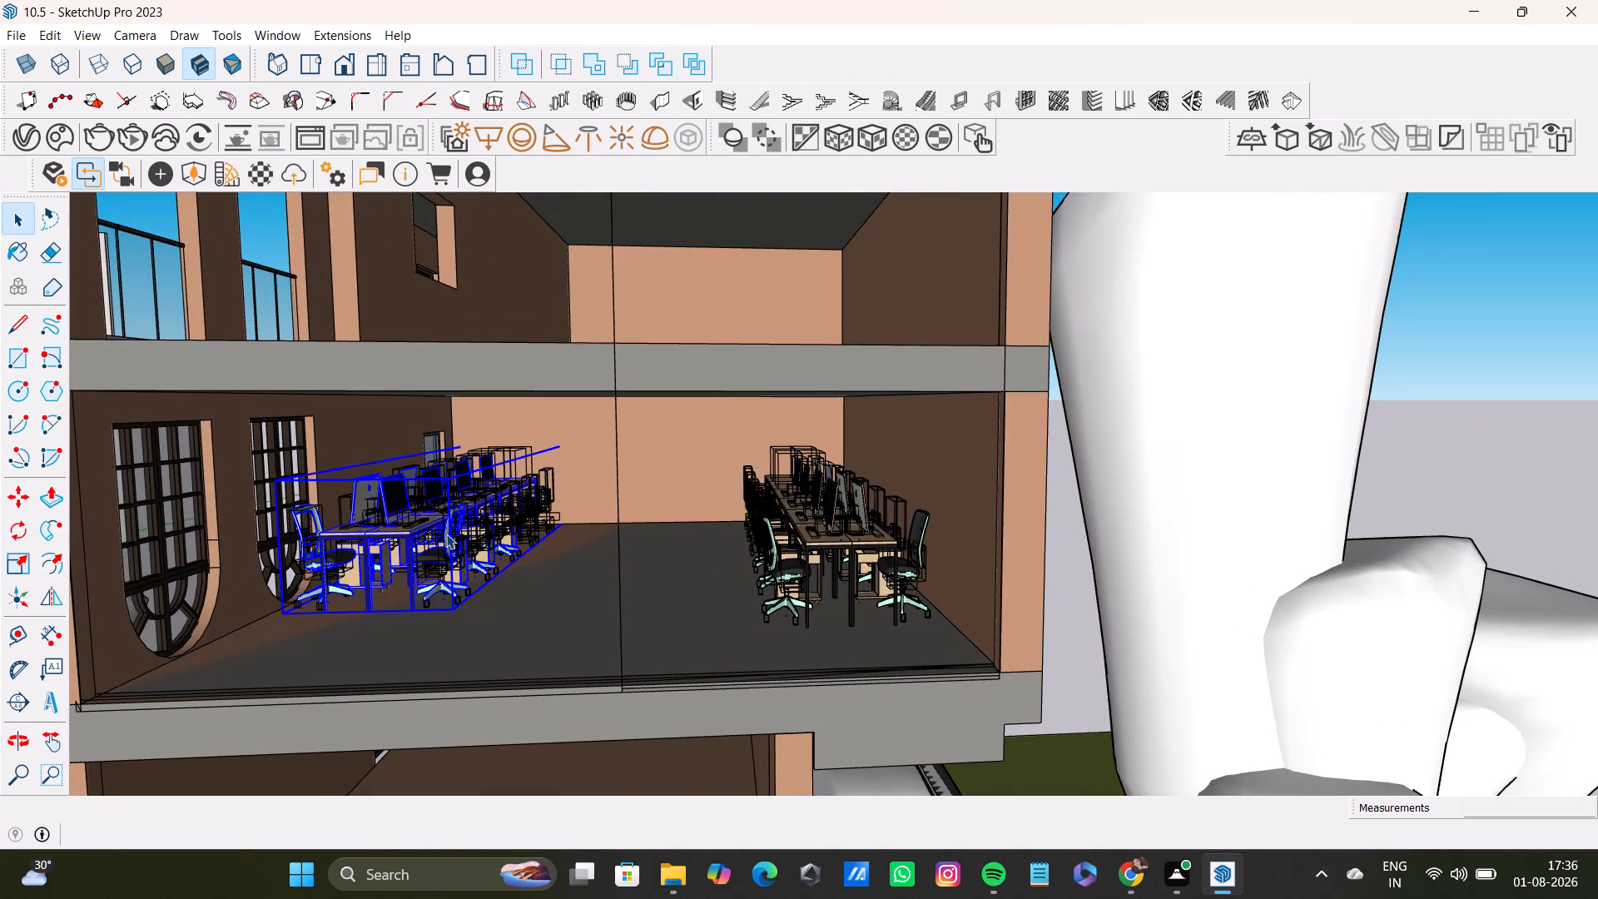
key("s")
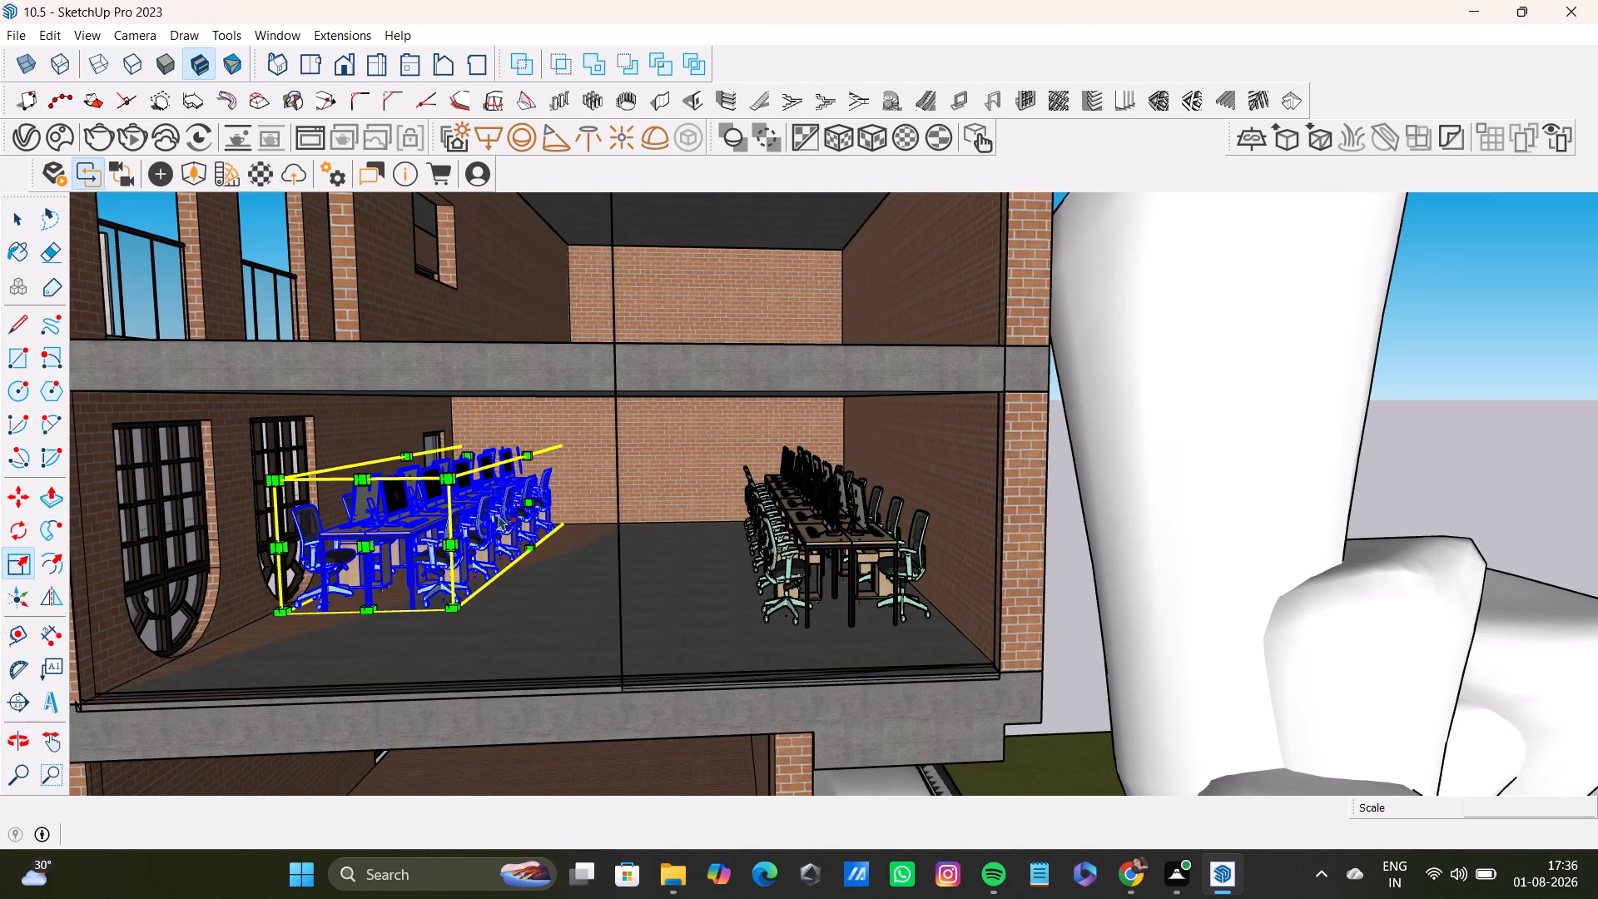
left_click(530, 504)
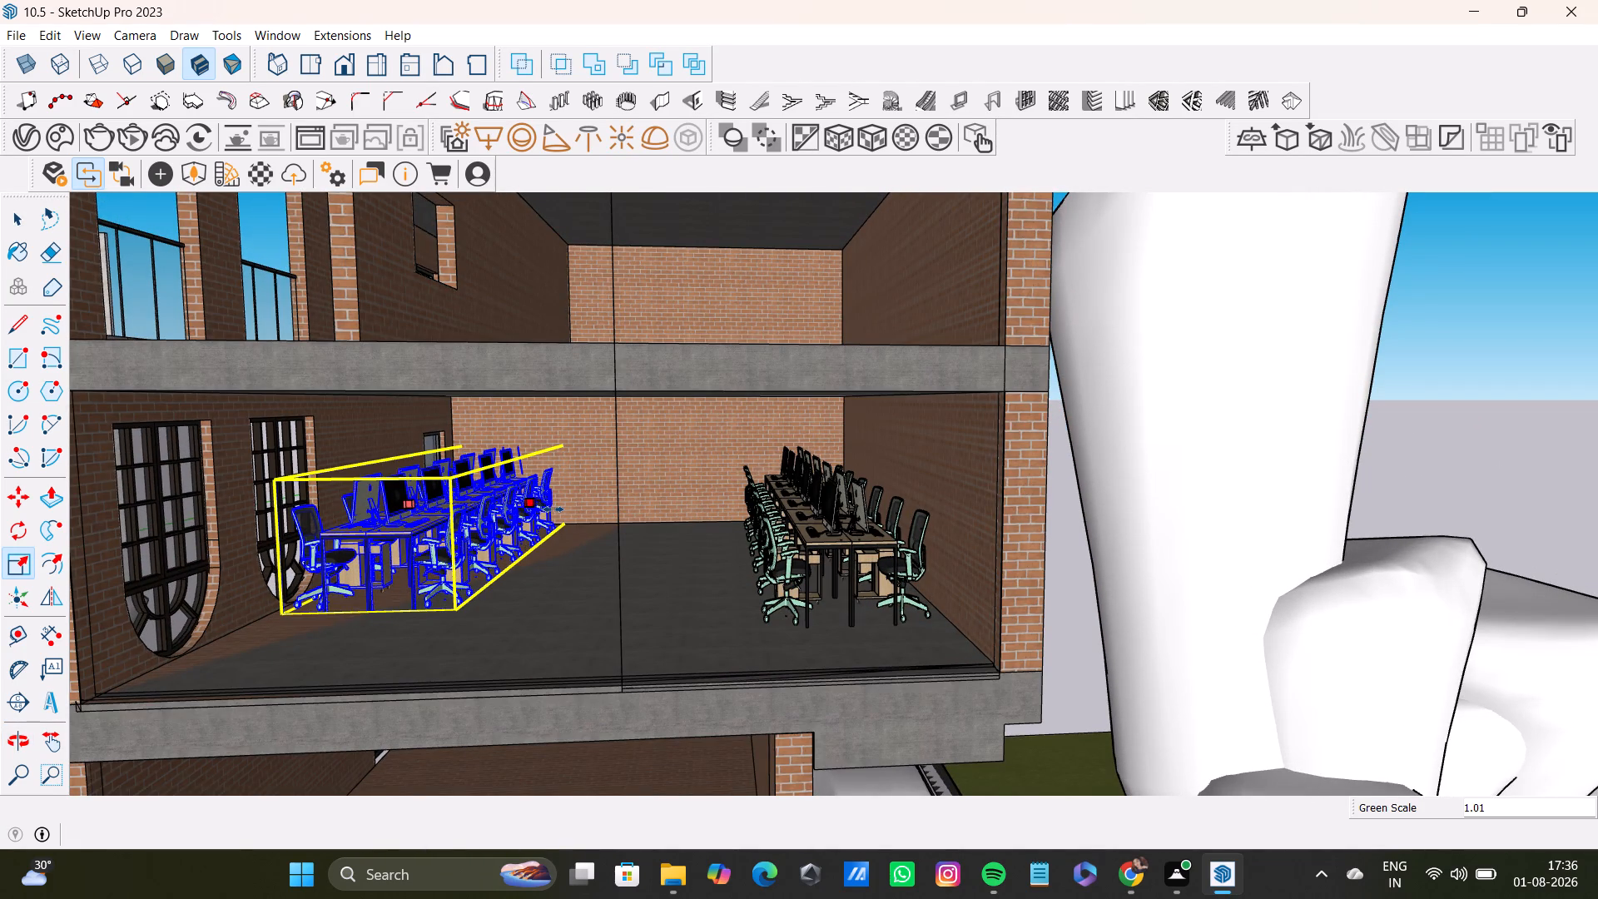
left_click(553, 509)
Scale the height of the workstation row beside the arched windows by about 1.26.
key("s")
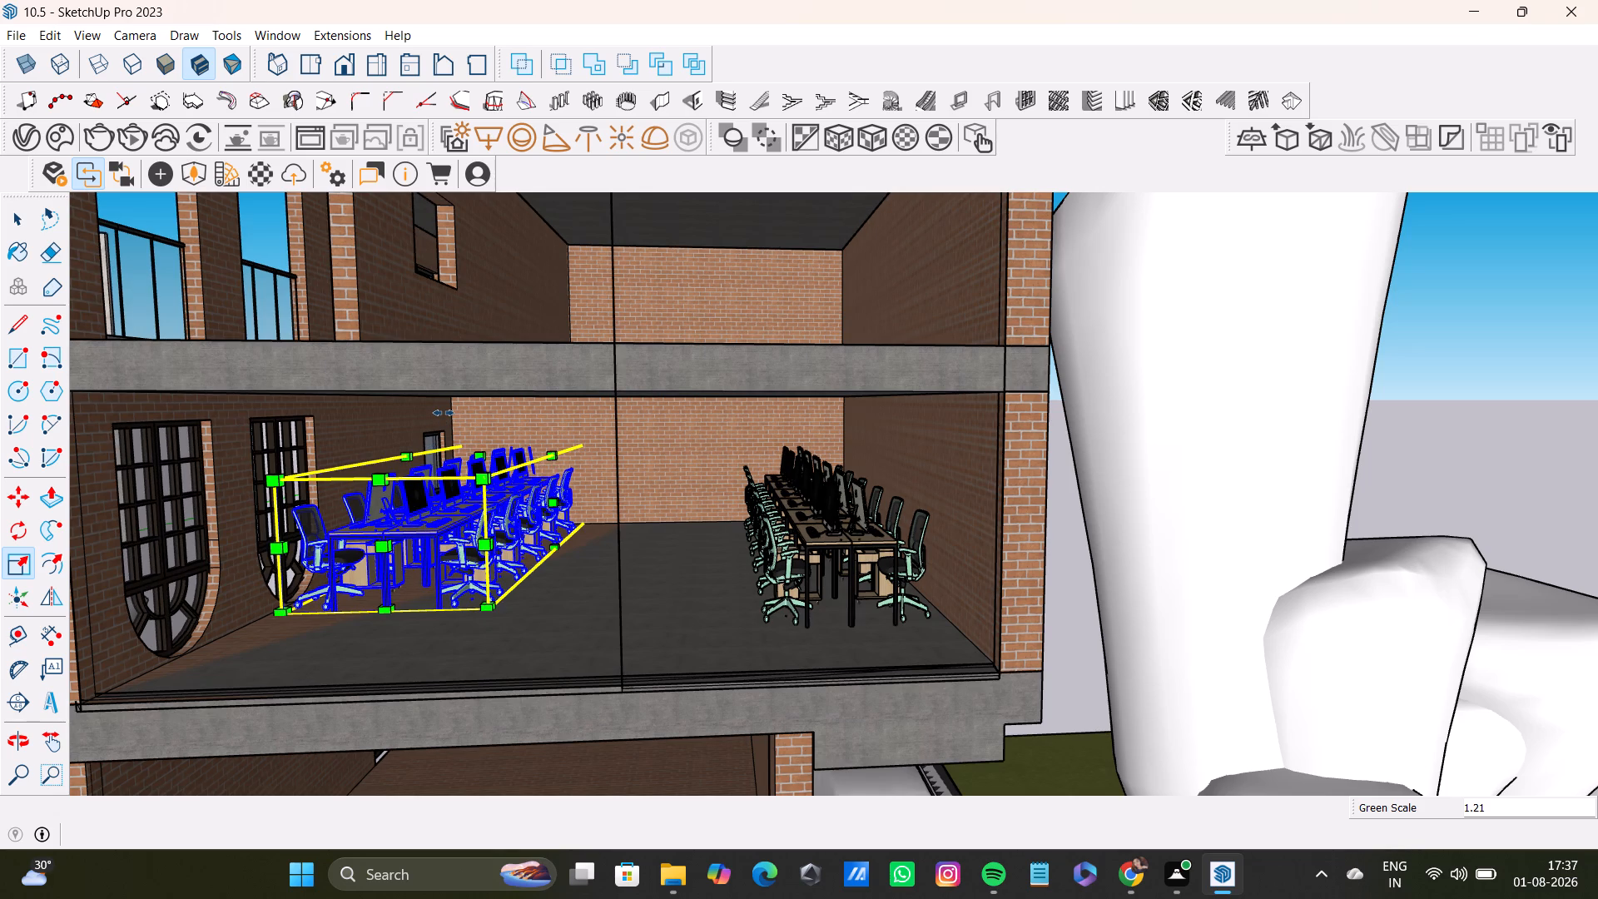
key("s")
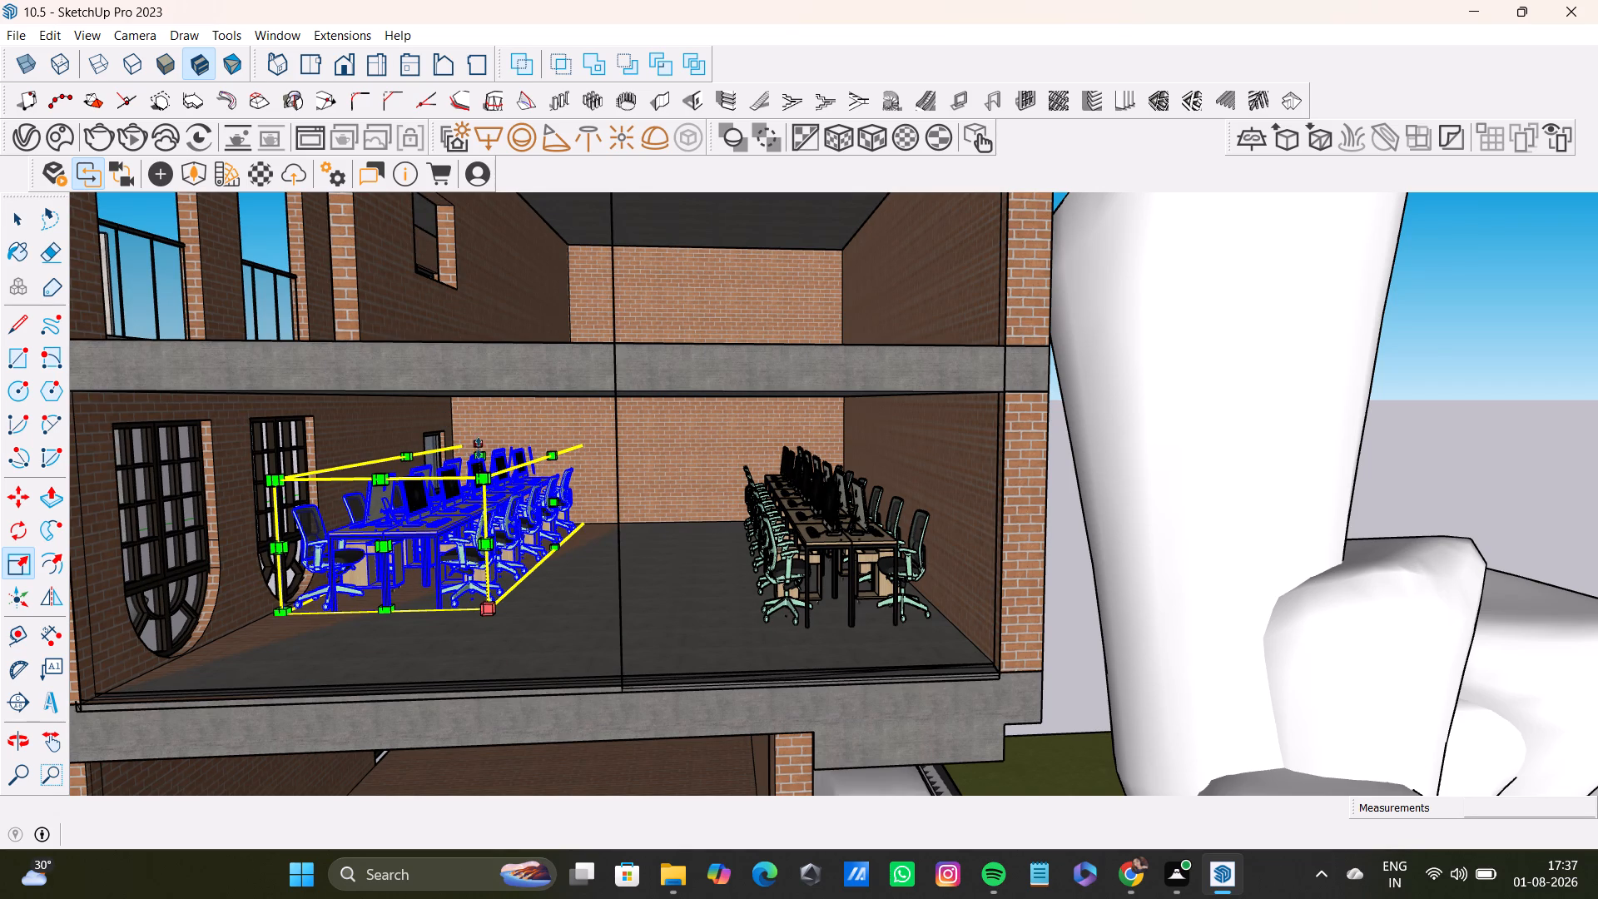
middle_click_drag(490, 525, 623, 552)
middle_click_drag(623, 552, 676, 551)
scroll(417, 493, "up", 6)
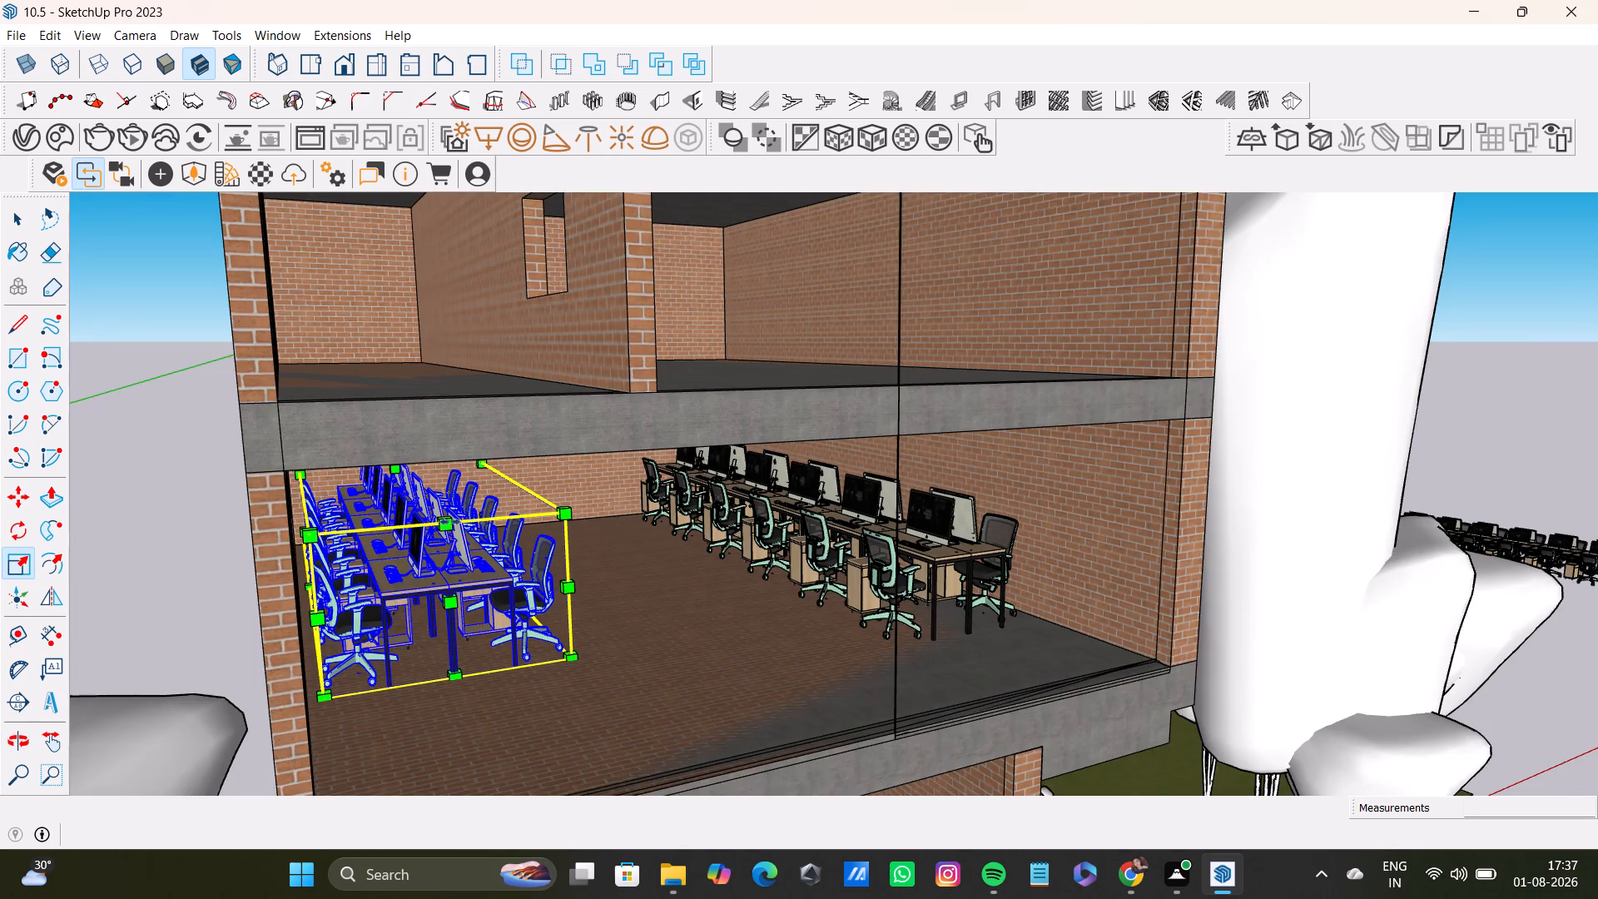
scroll(475, 516, "up", 1)
middle_click_drag(475, 516, 459, 454)
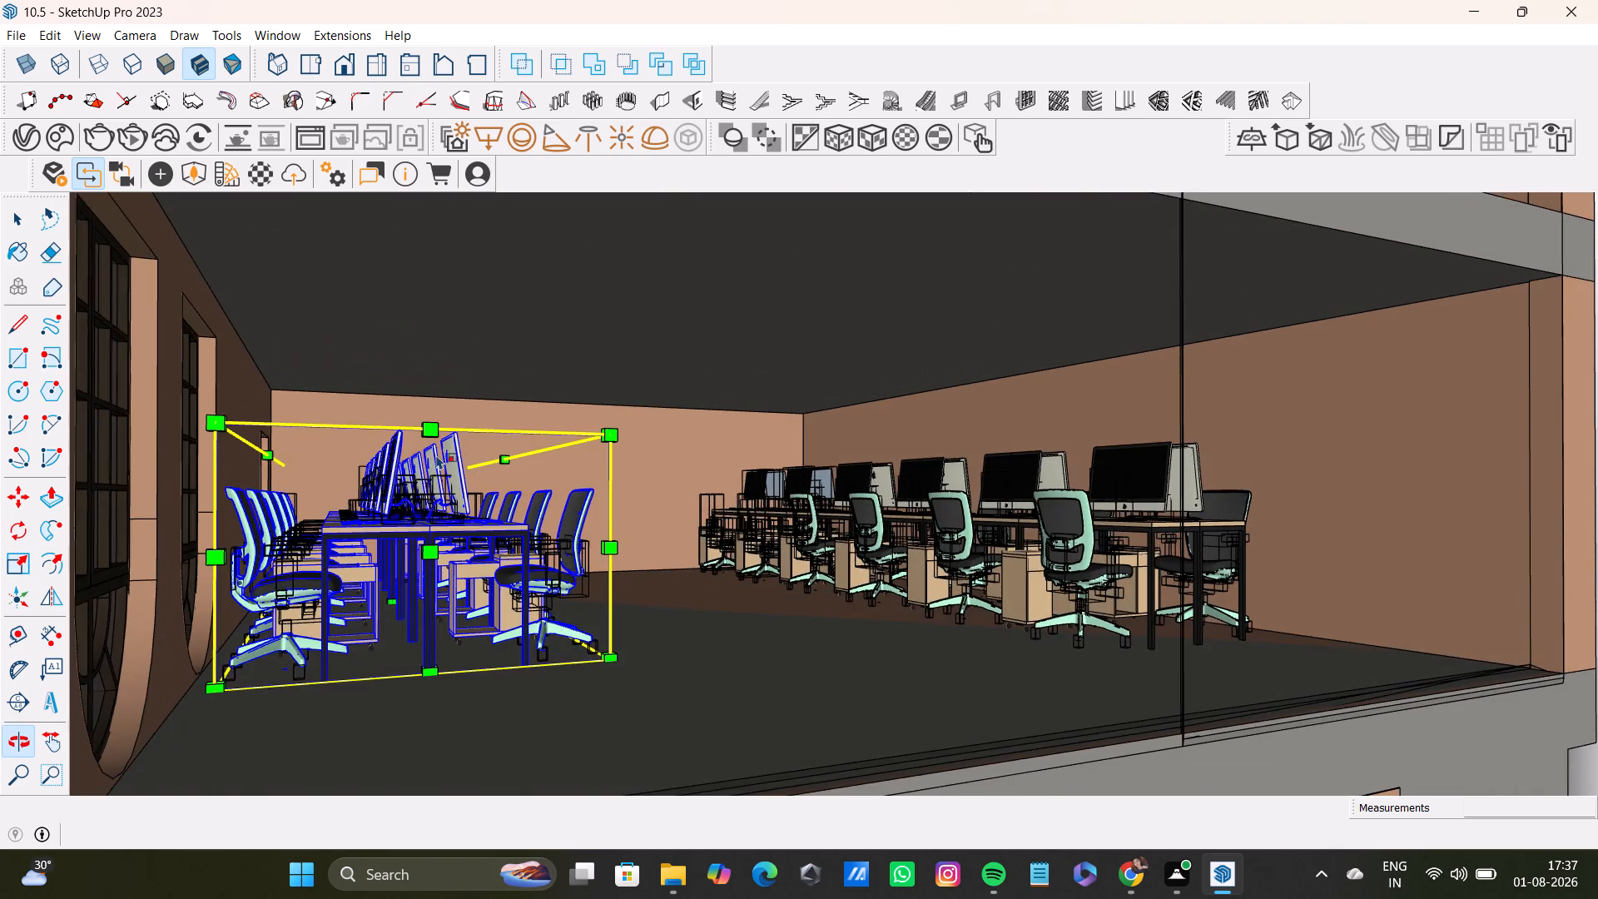
middle_click_drag(439, 484, 434, 534)
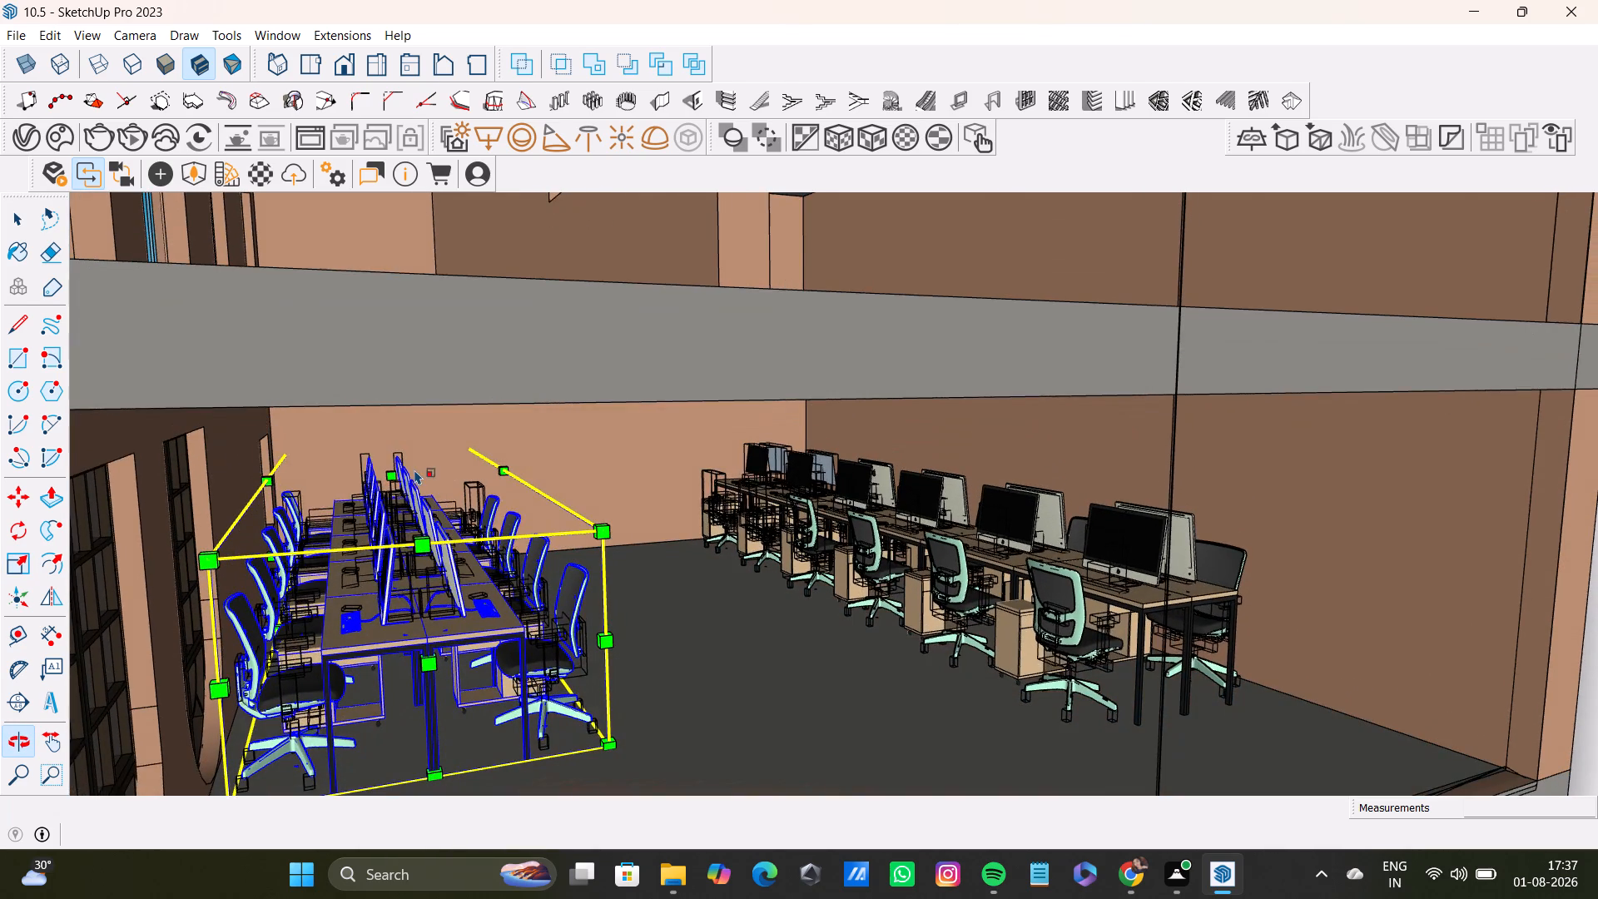
left_click(396, 469)
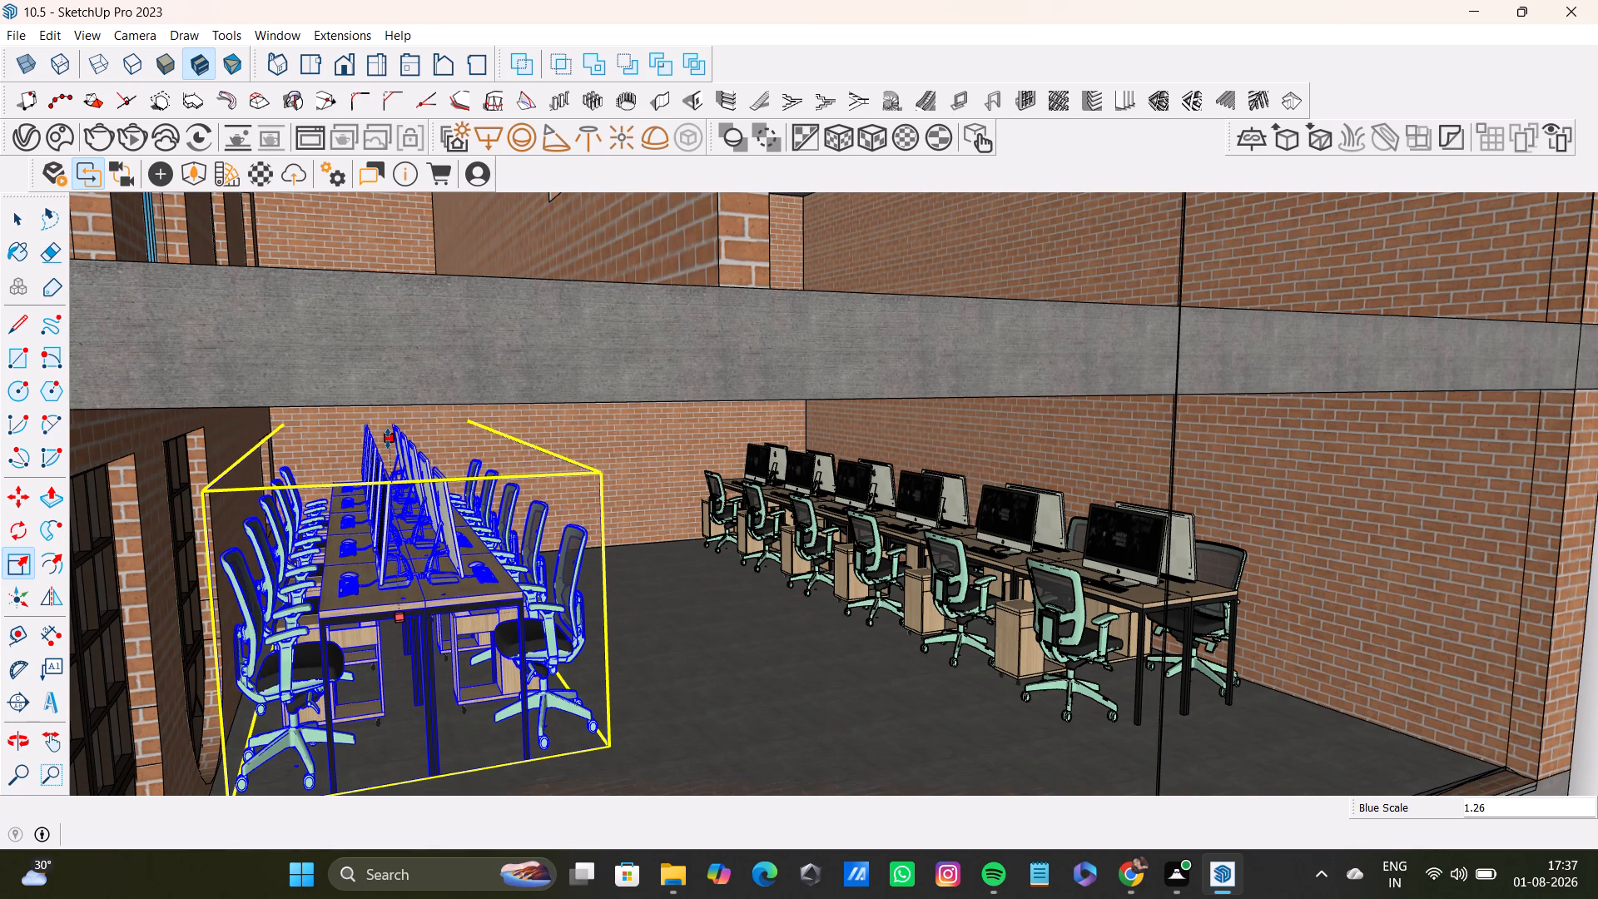
left_click(388, 439)
key("space")
left_click(747, 624)
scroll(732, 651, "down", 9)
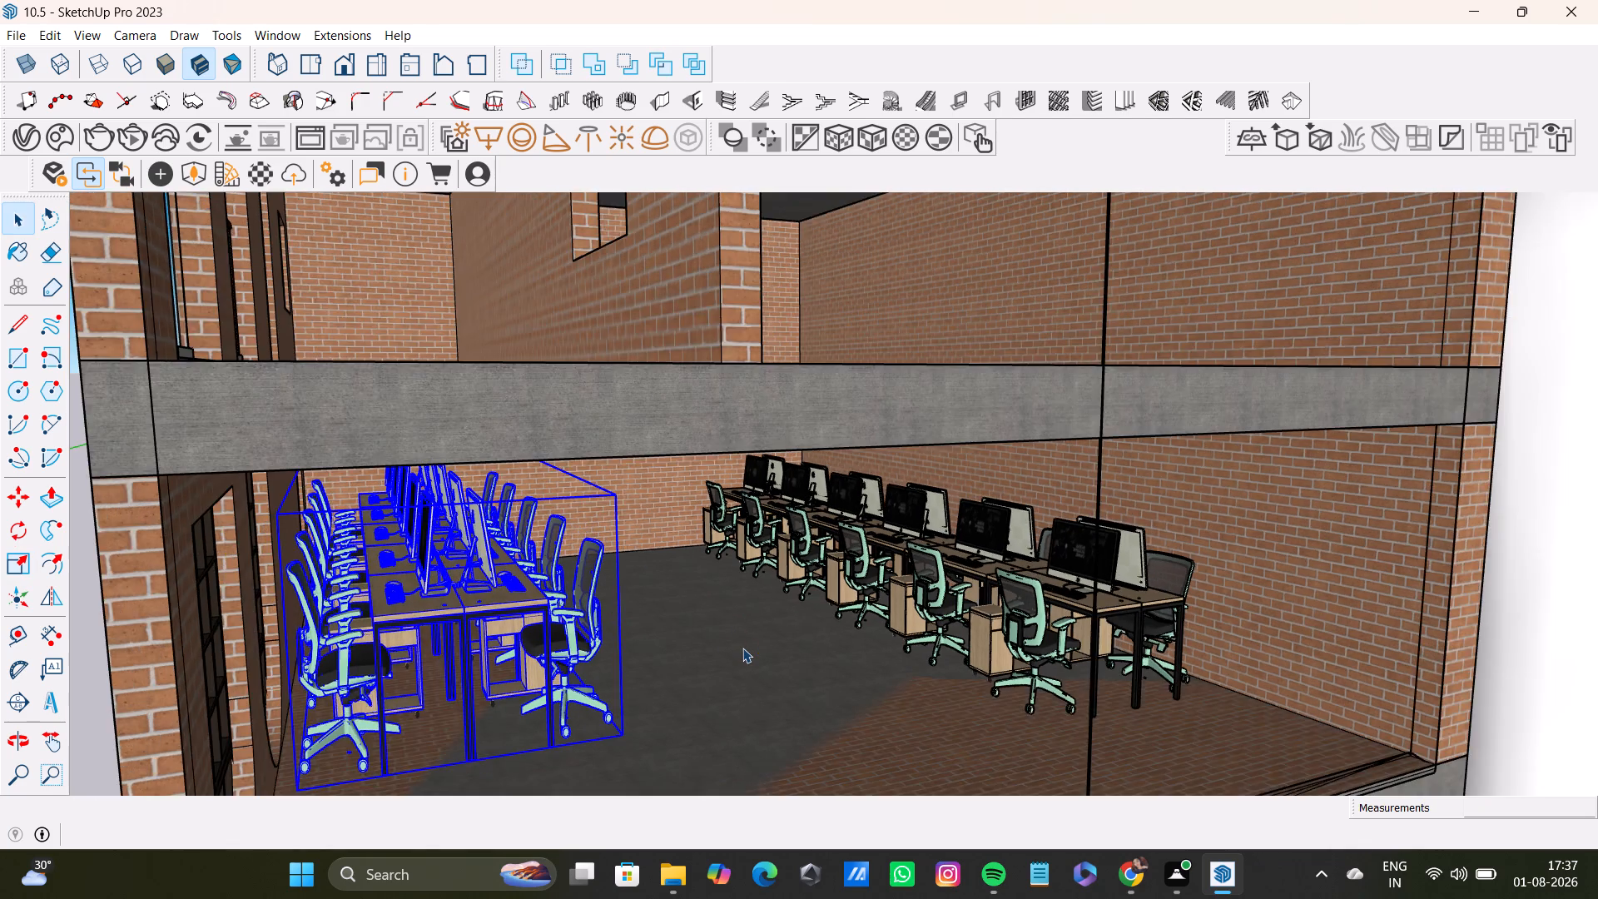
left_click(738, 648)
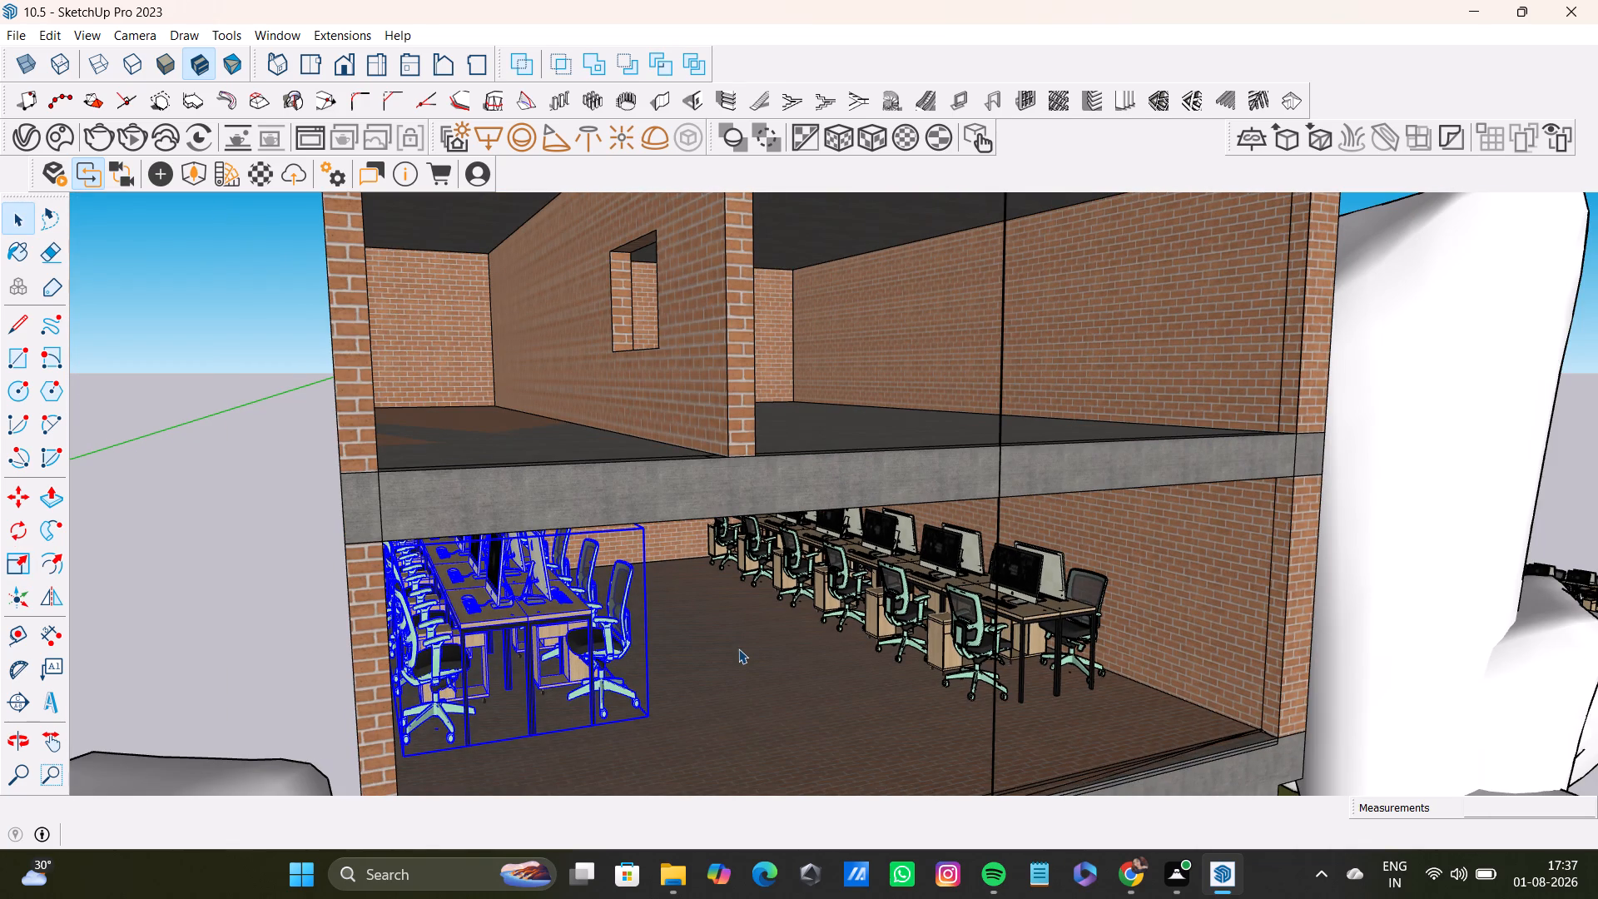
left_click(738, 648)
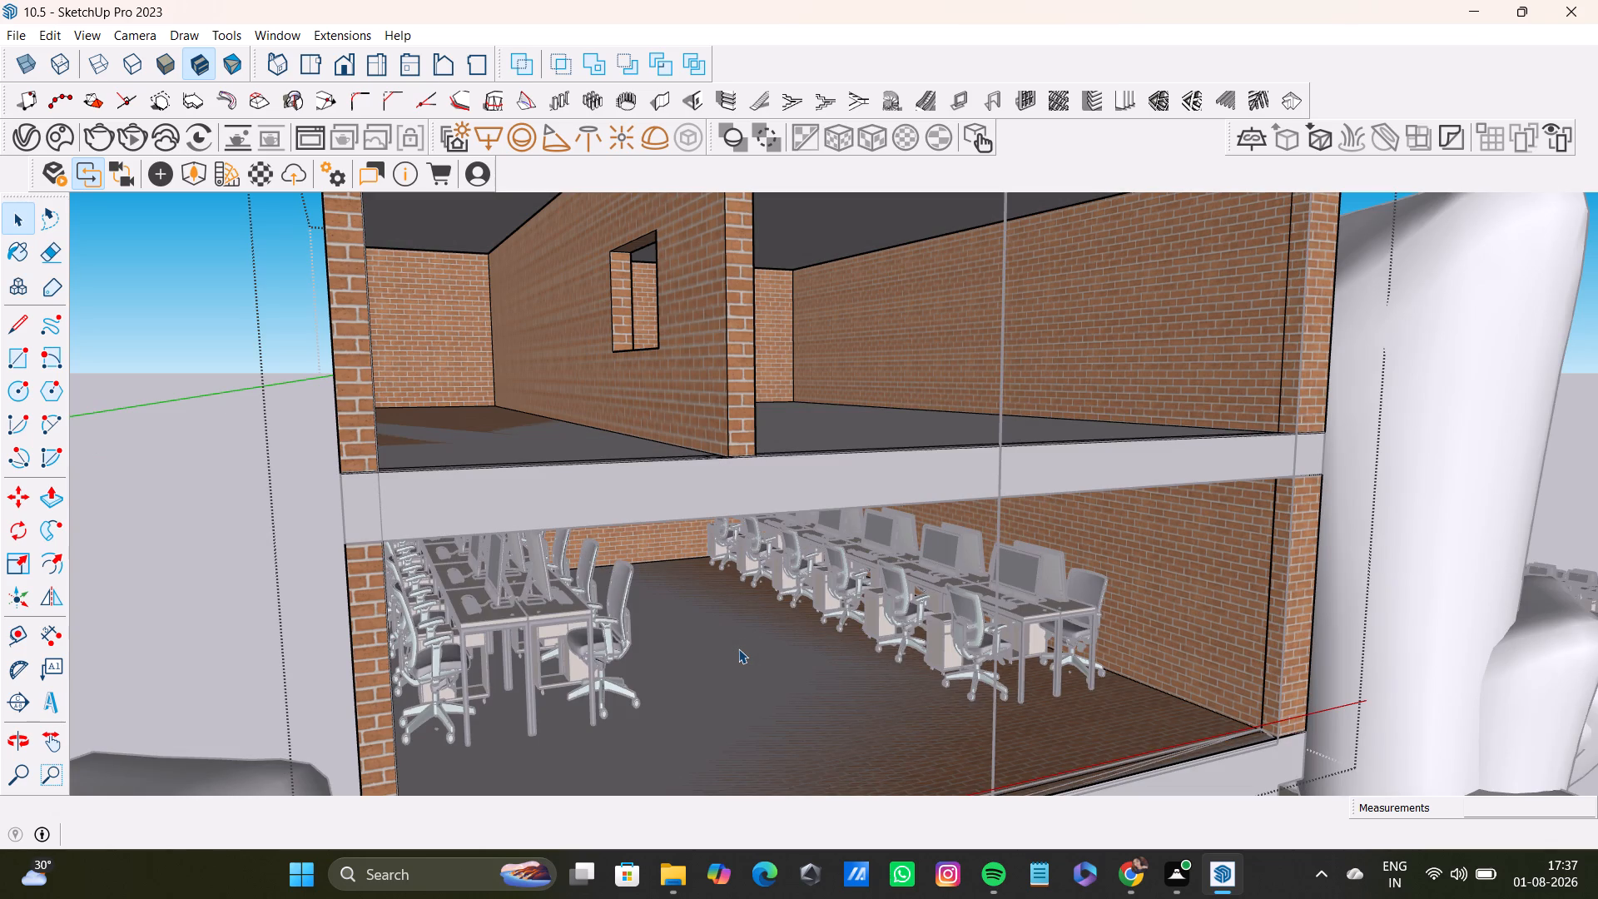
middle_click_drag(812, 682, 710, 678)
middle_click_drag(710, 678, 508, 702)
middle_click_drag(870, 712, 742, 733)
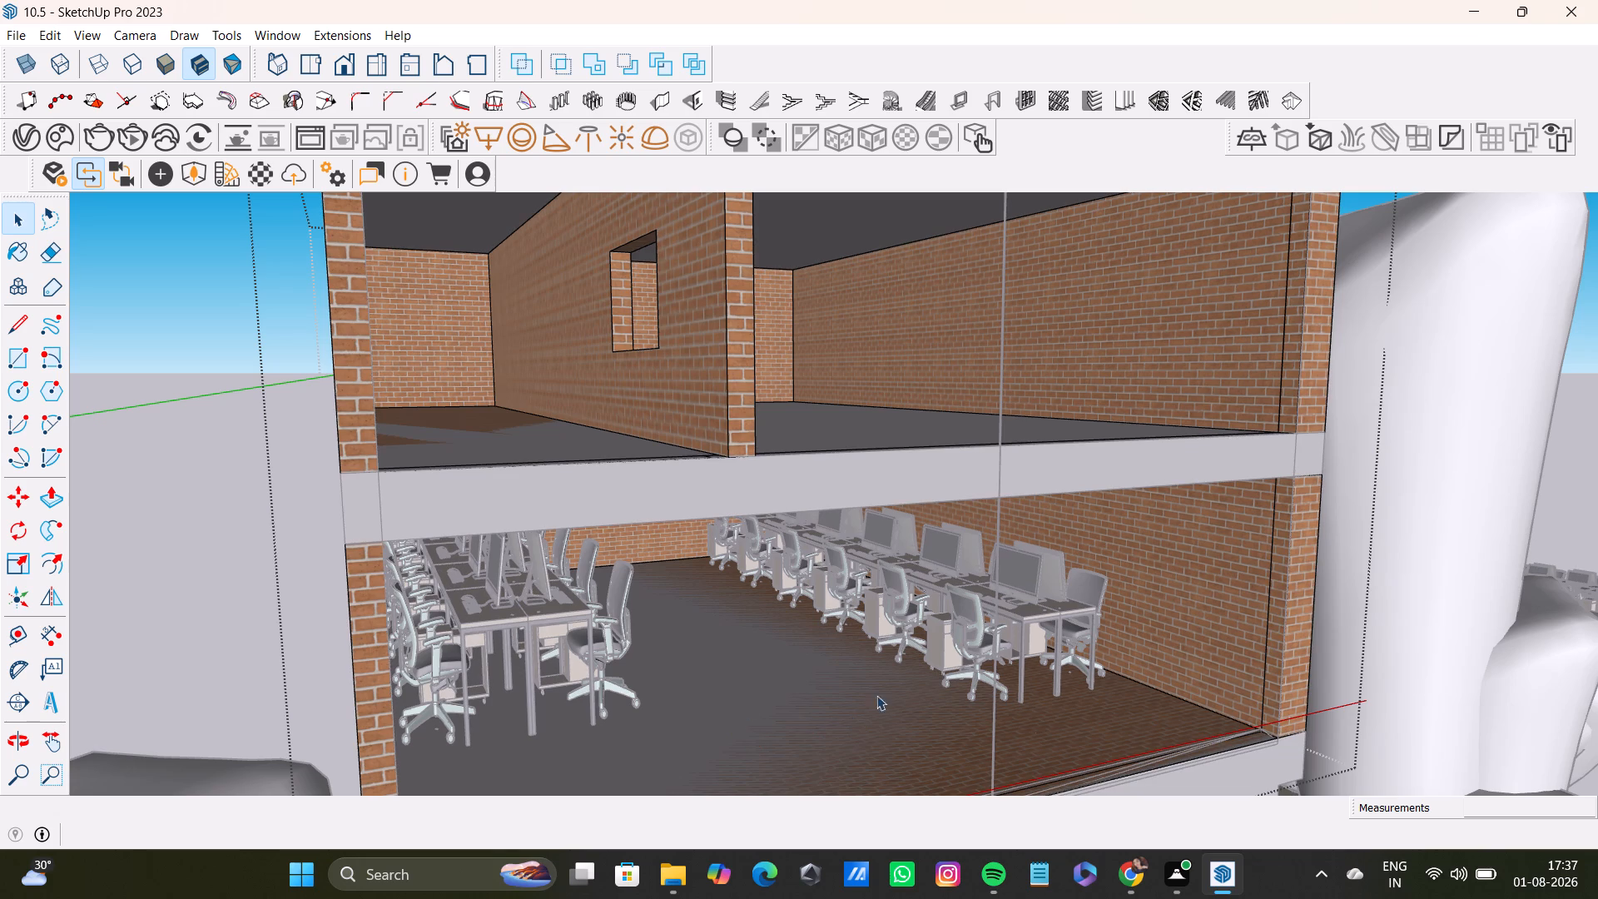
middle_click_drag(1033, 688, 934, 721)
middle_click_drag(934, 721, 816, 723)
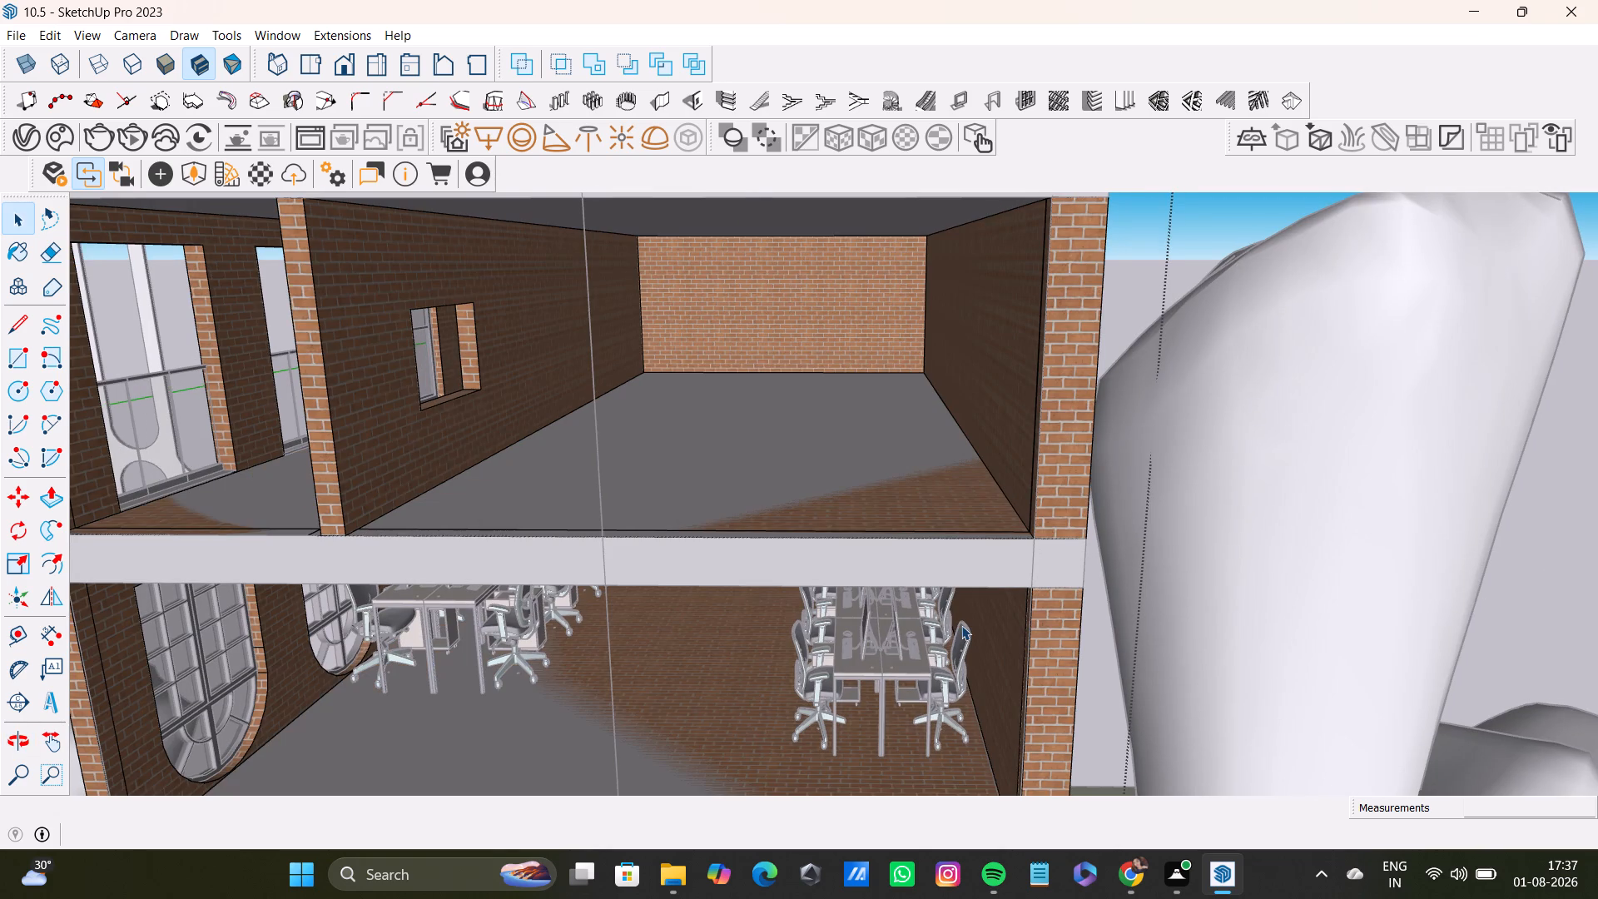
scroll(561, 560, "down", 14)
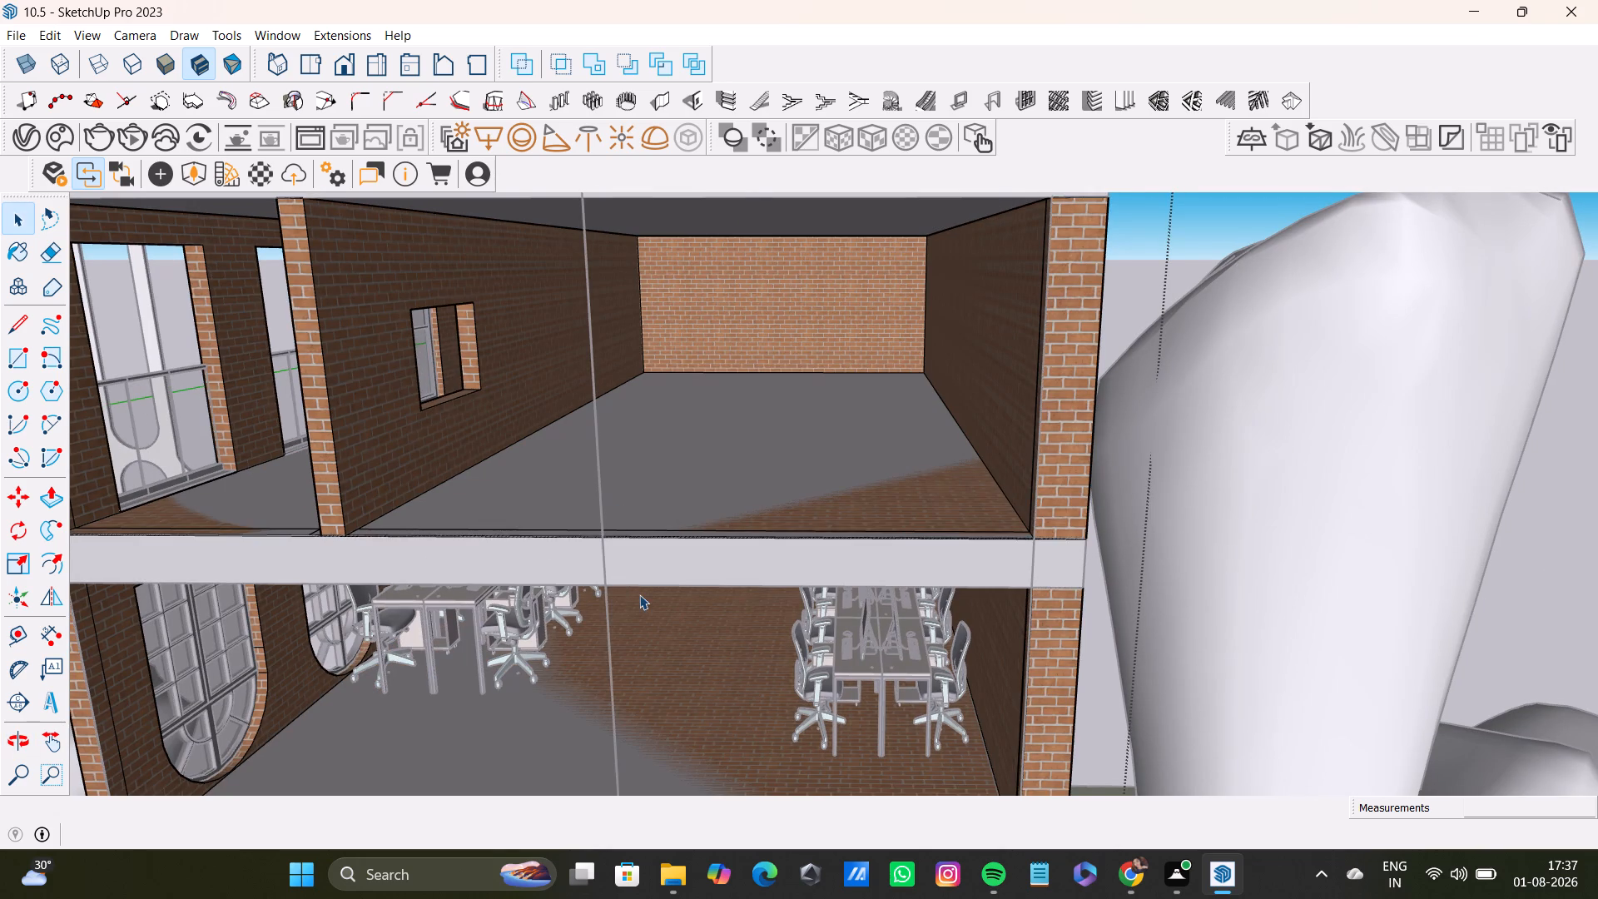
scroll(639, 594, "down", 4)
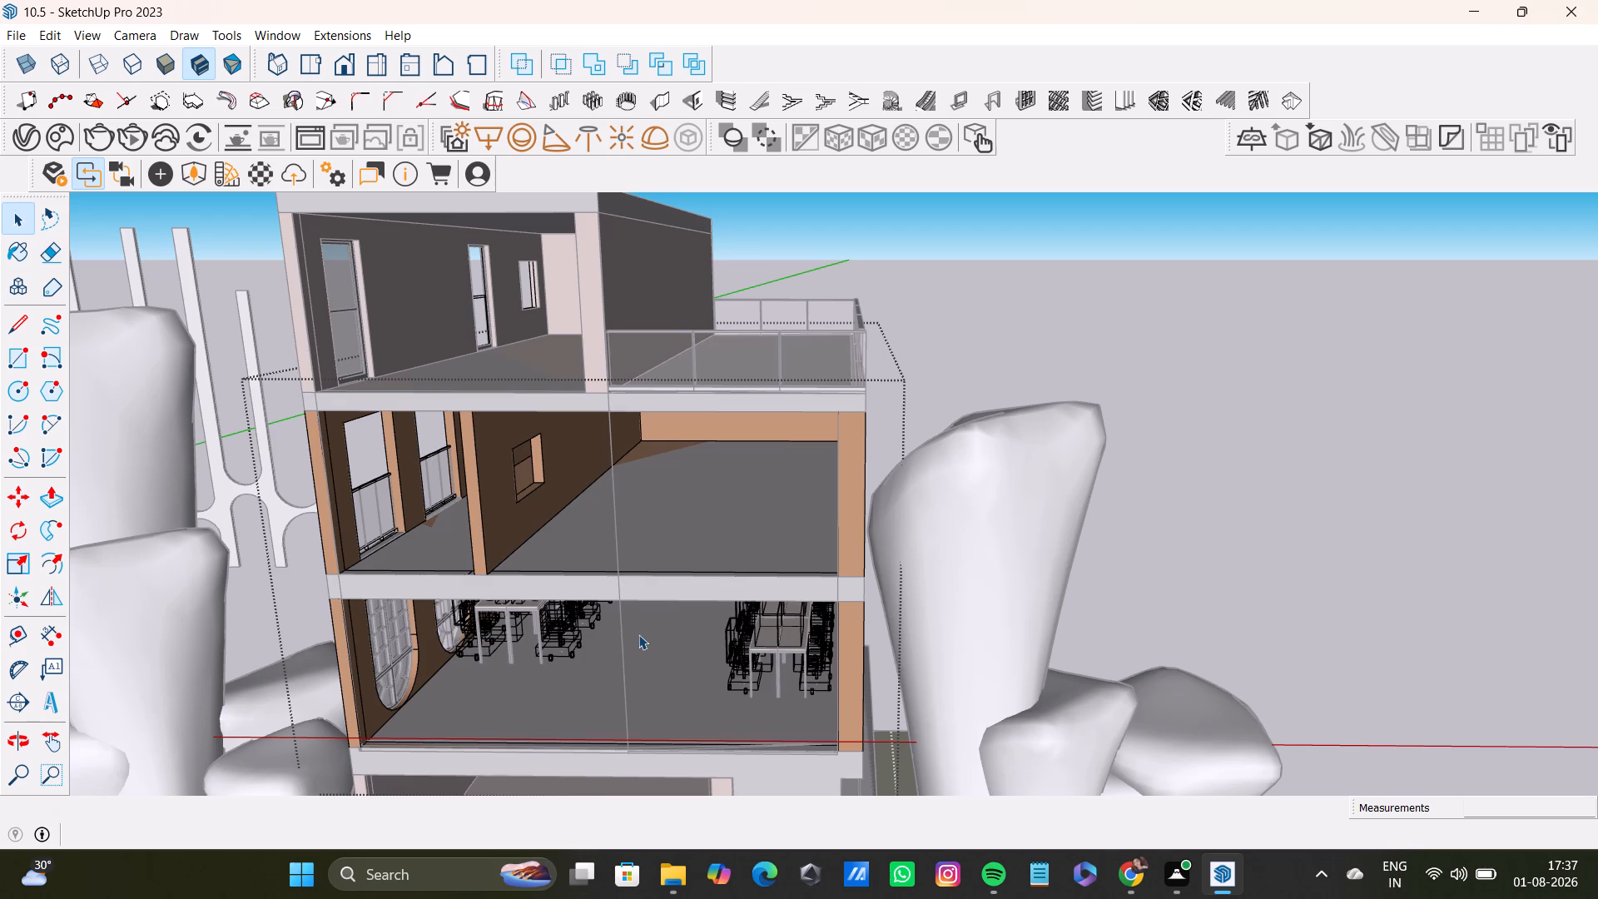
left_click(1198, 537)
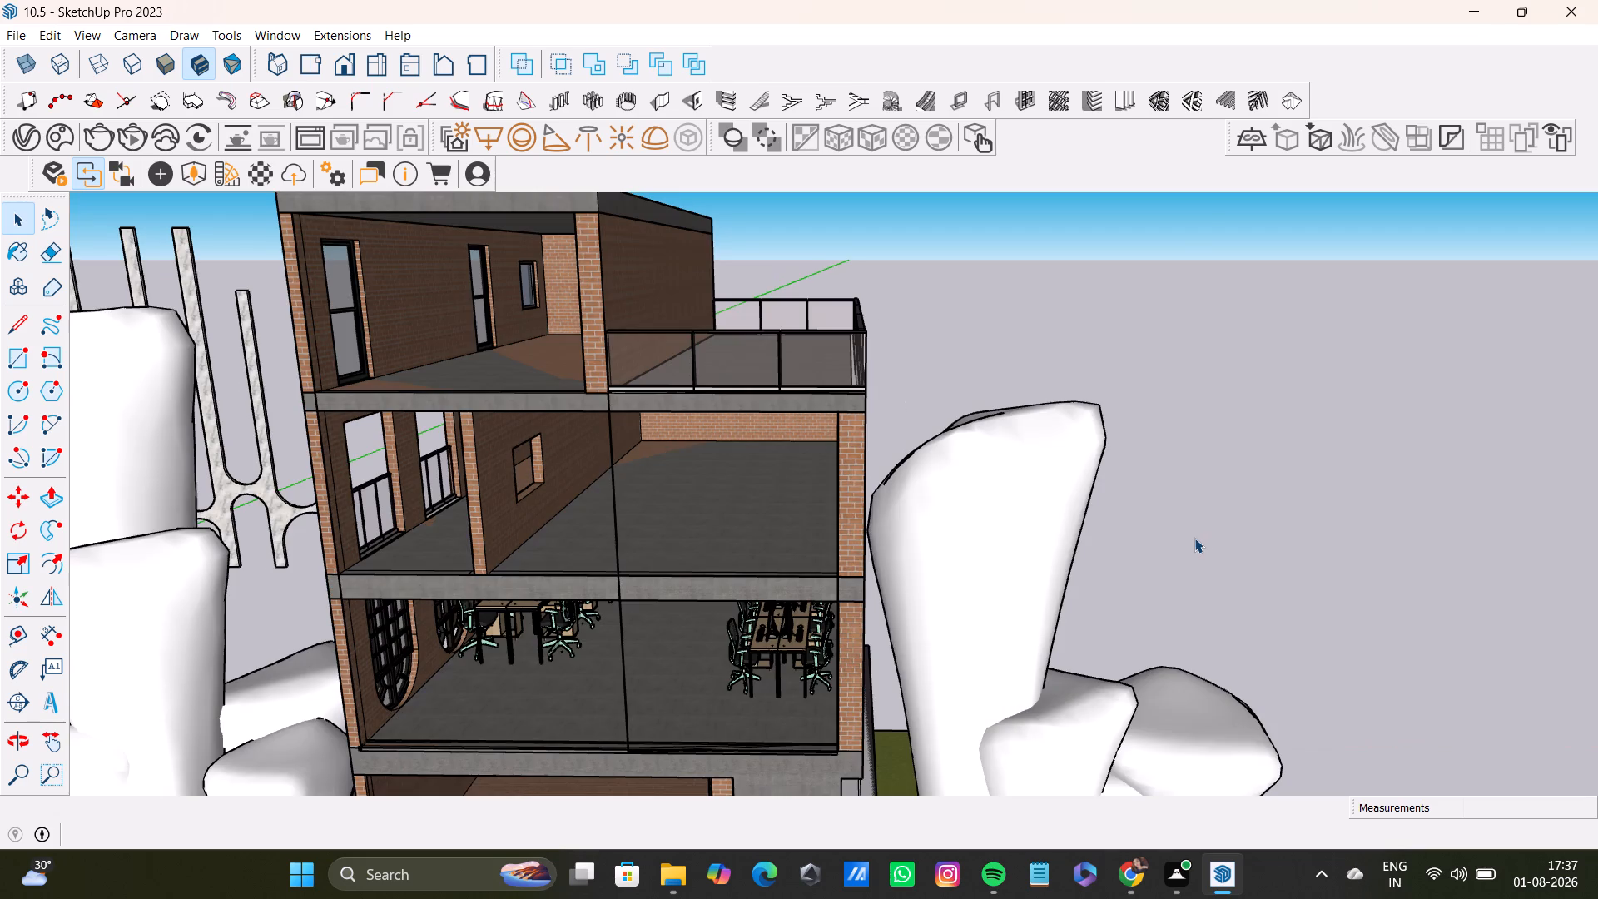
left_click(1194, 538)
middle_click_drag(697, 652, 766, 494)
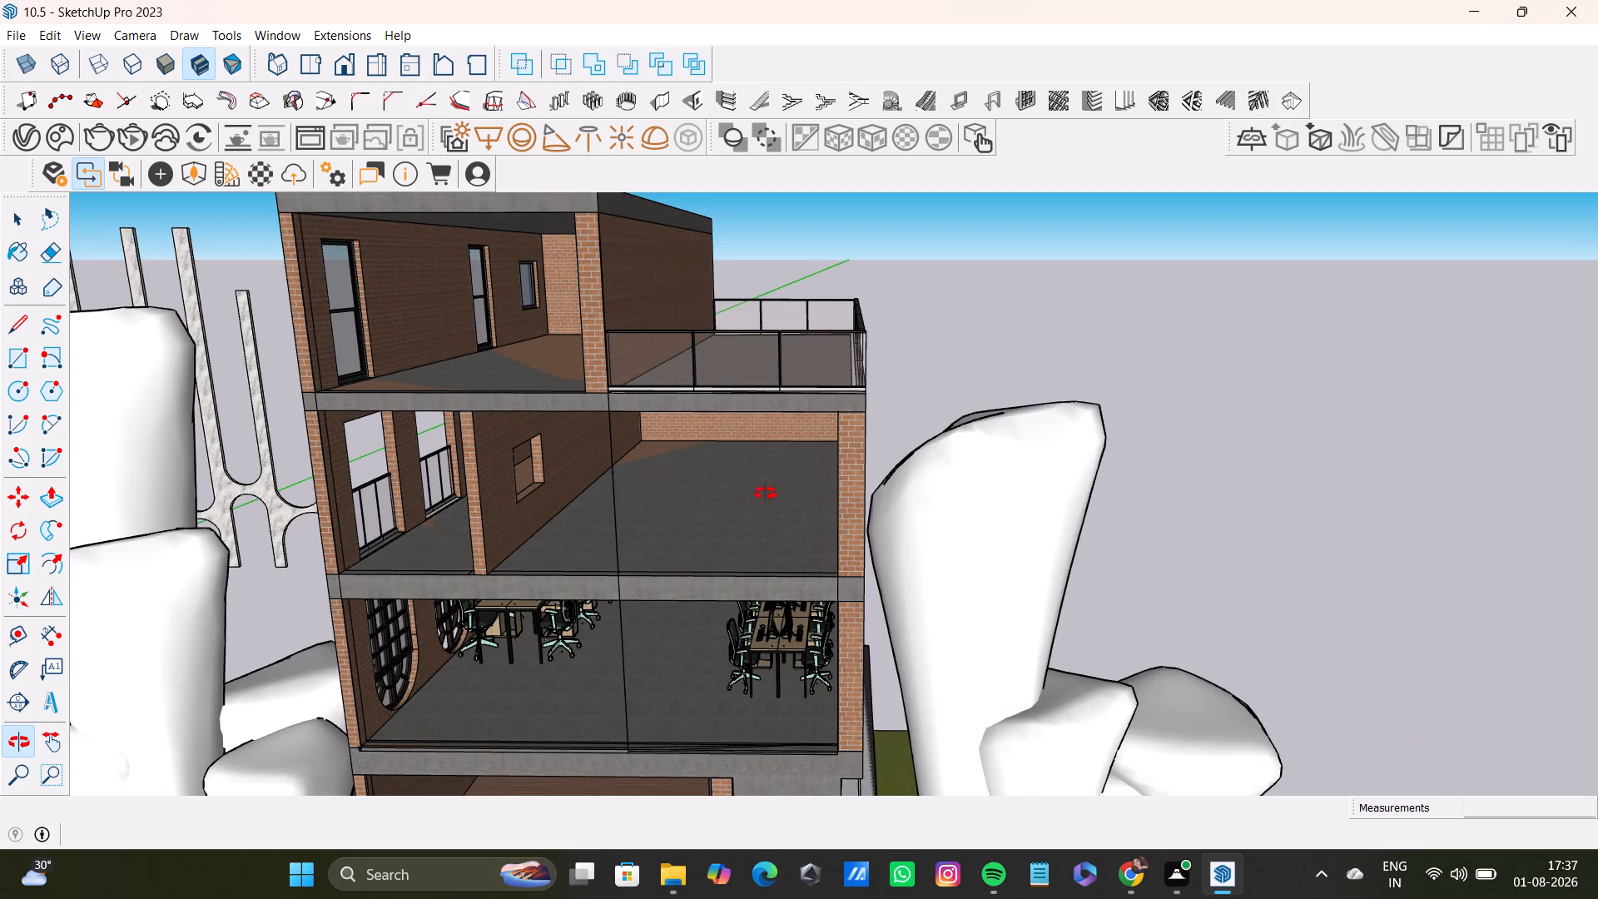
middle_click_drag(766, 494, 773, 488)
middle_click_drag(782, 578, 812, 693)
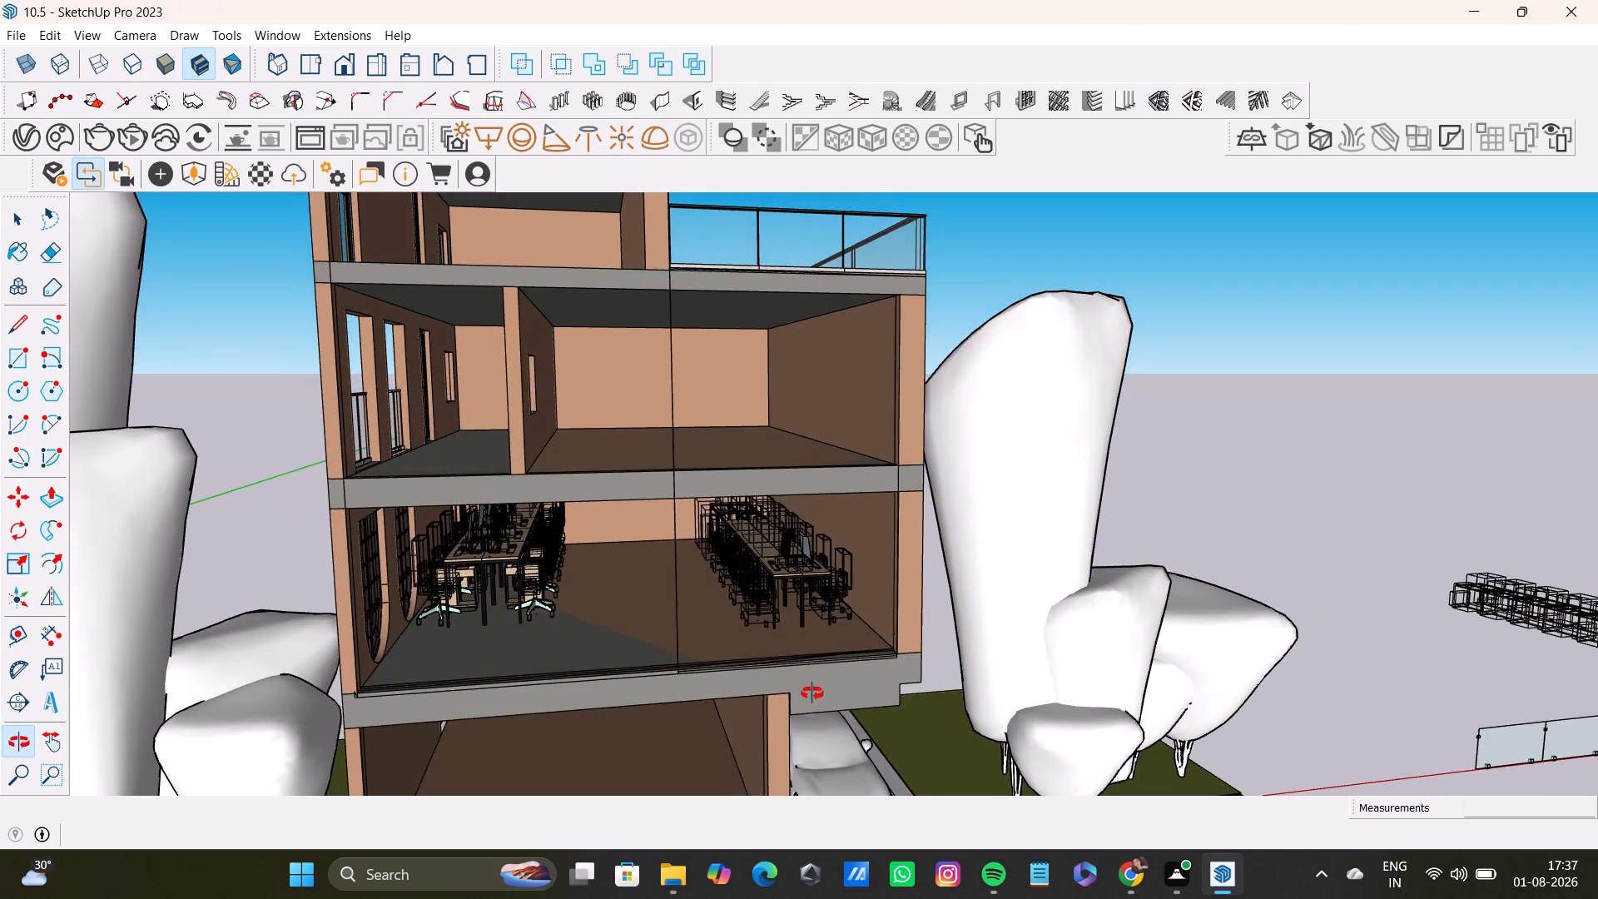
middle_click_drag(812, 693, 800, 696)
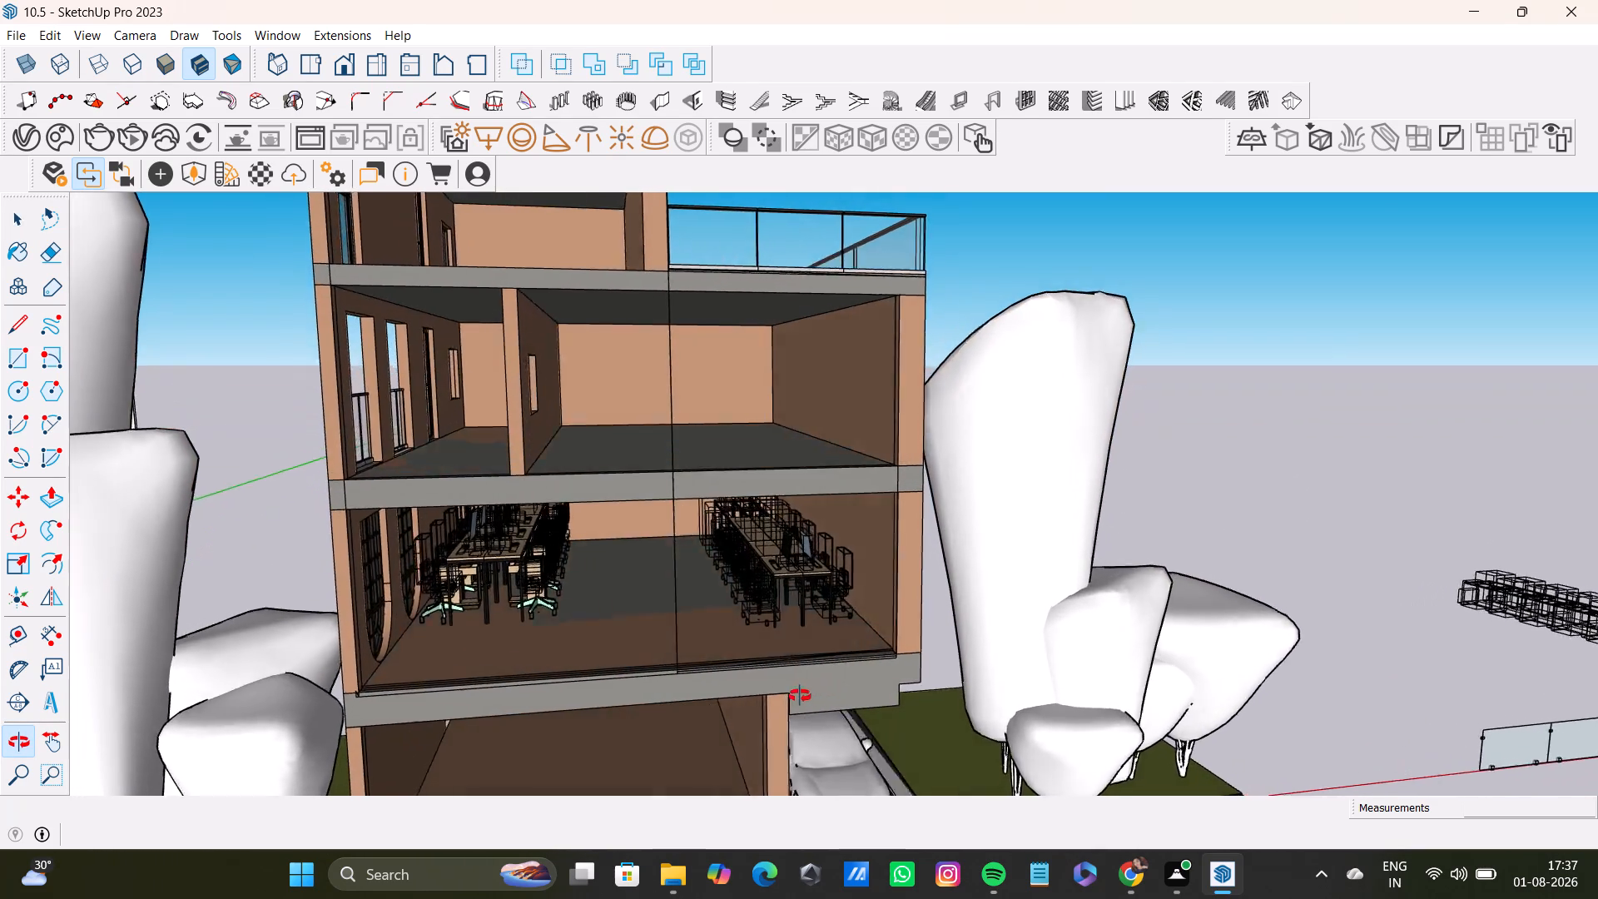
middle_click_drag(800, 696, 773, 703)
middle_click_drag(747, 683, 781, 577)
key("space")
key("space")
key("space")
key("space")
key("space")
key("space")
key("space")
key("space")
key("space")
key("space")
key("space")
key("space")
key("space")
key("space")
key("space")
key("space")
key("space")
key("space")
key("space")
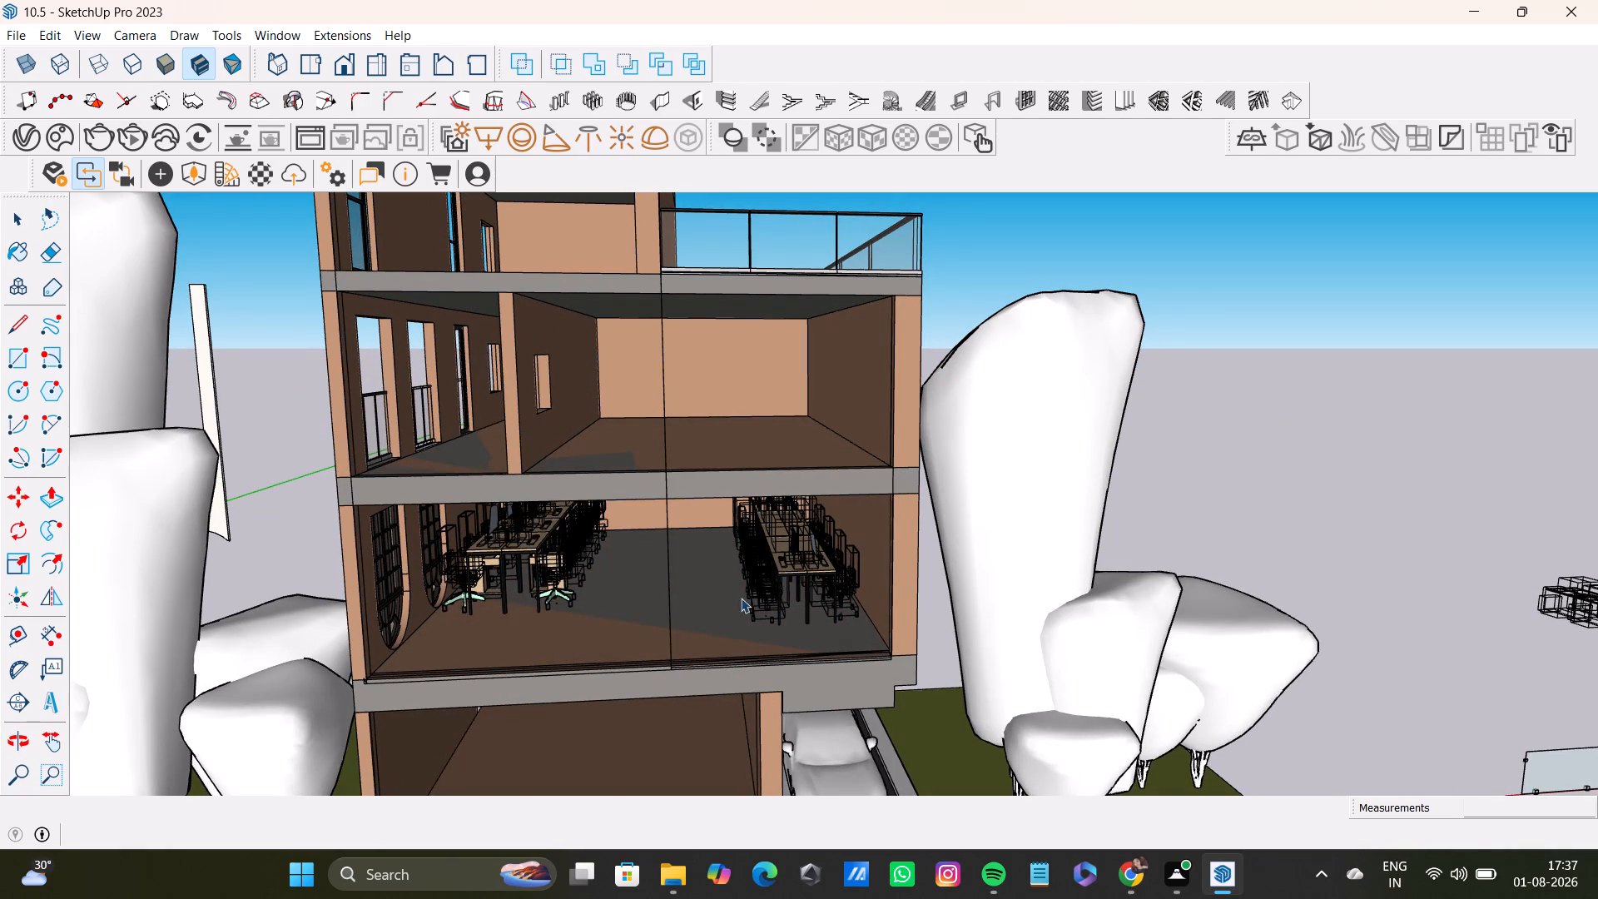
Switch to Chrome, find the 2.6 MB two-seat office workstation among the 3D Warehouse OFFICE results, and download it as a SketchUp file.
left_click(1134, 881)
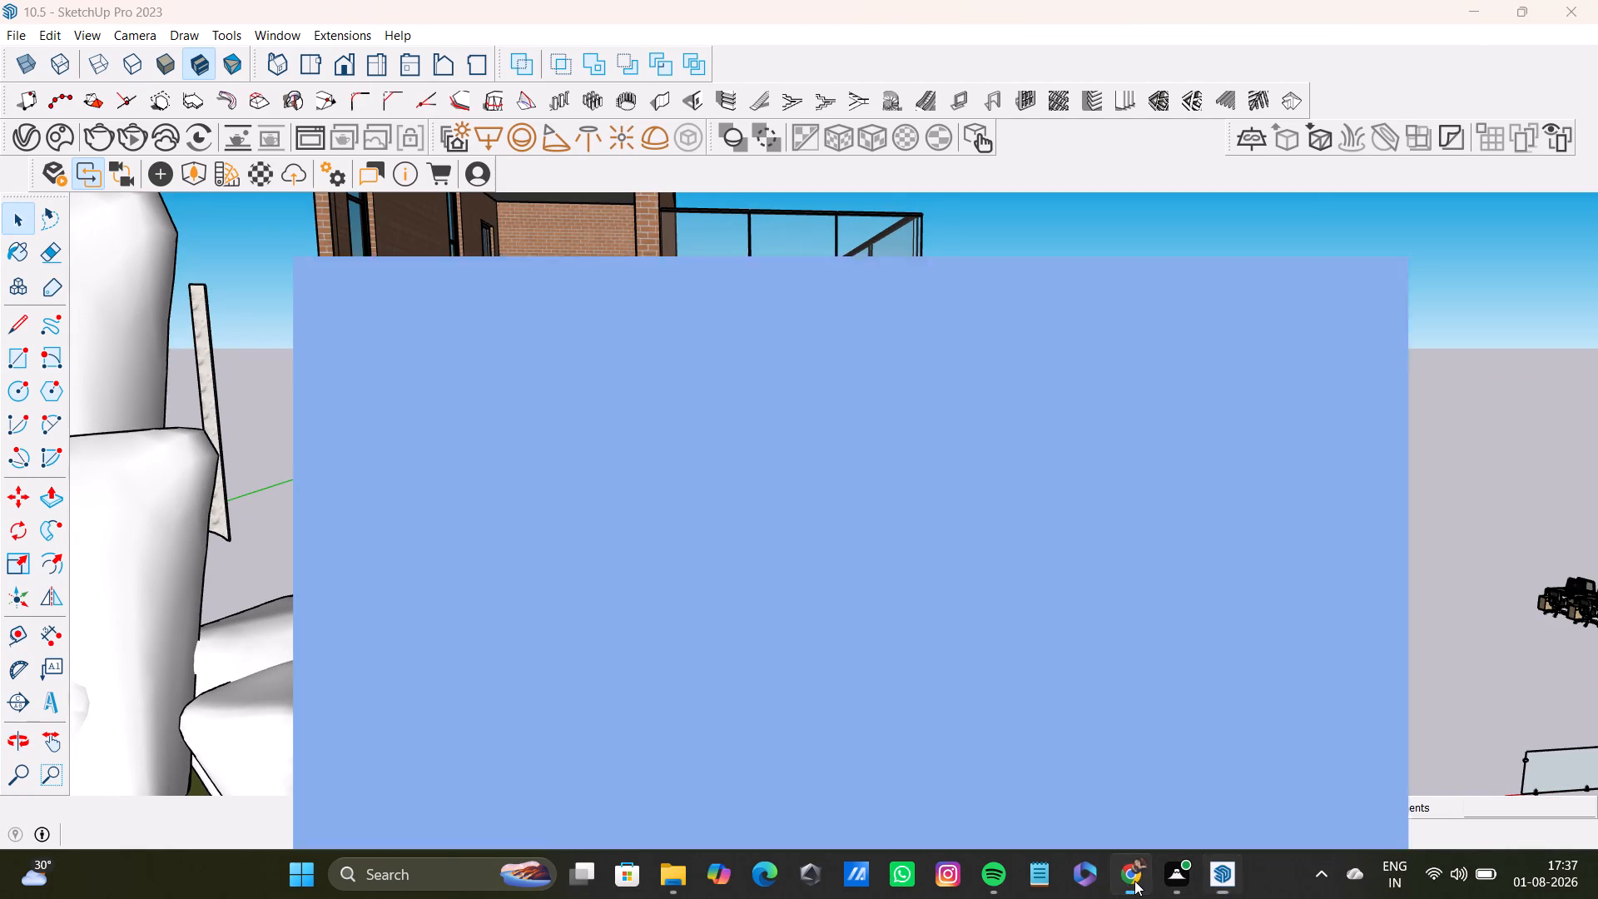
scroll(746, 466, "up", 3)
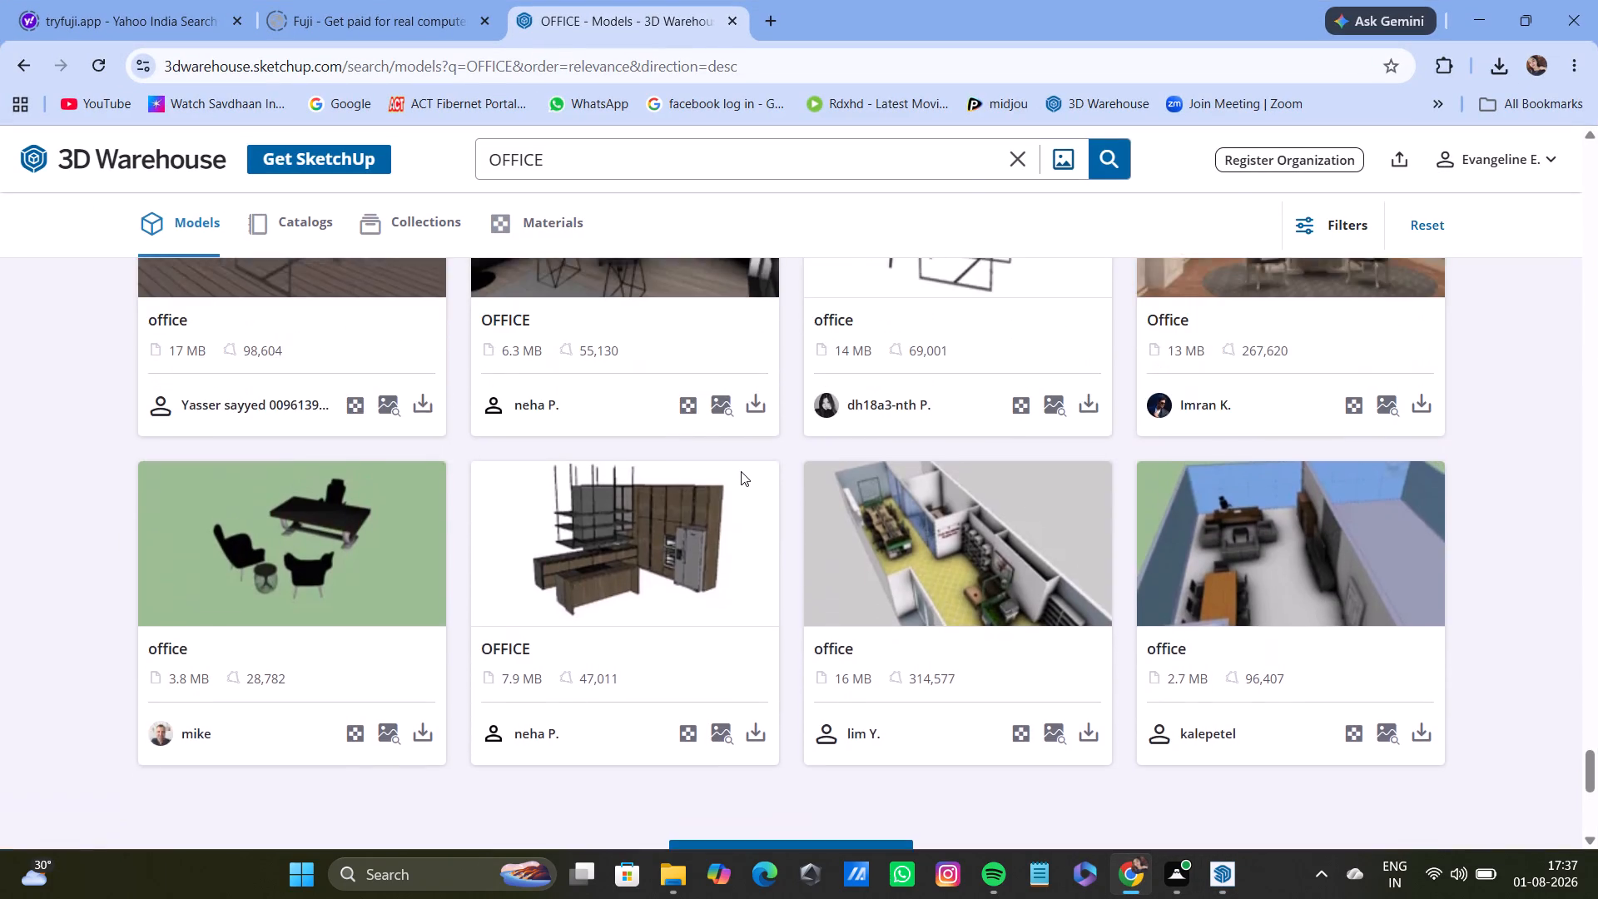
scroll(745, 470, "up", 6)
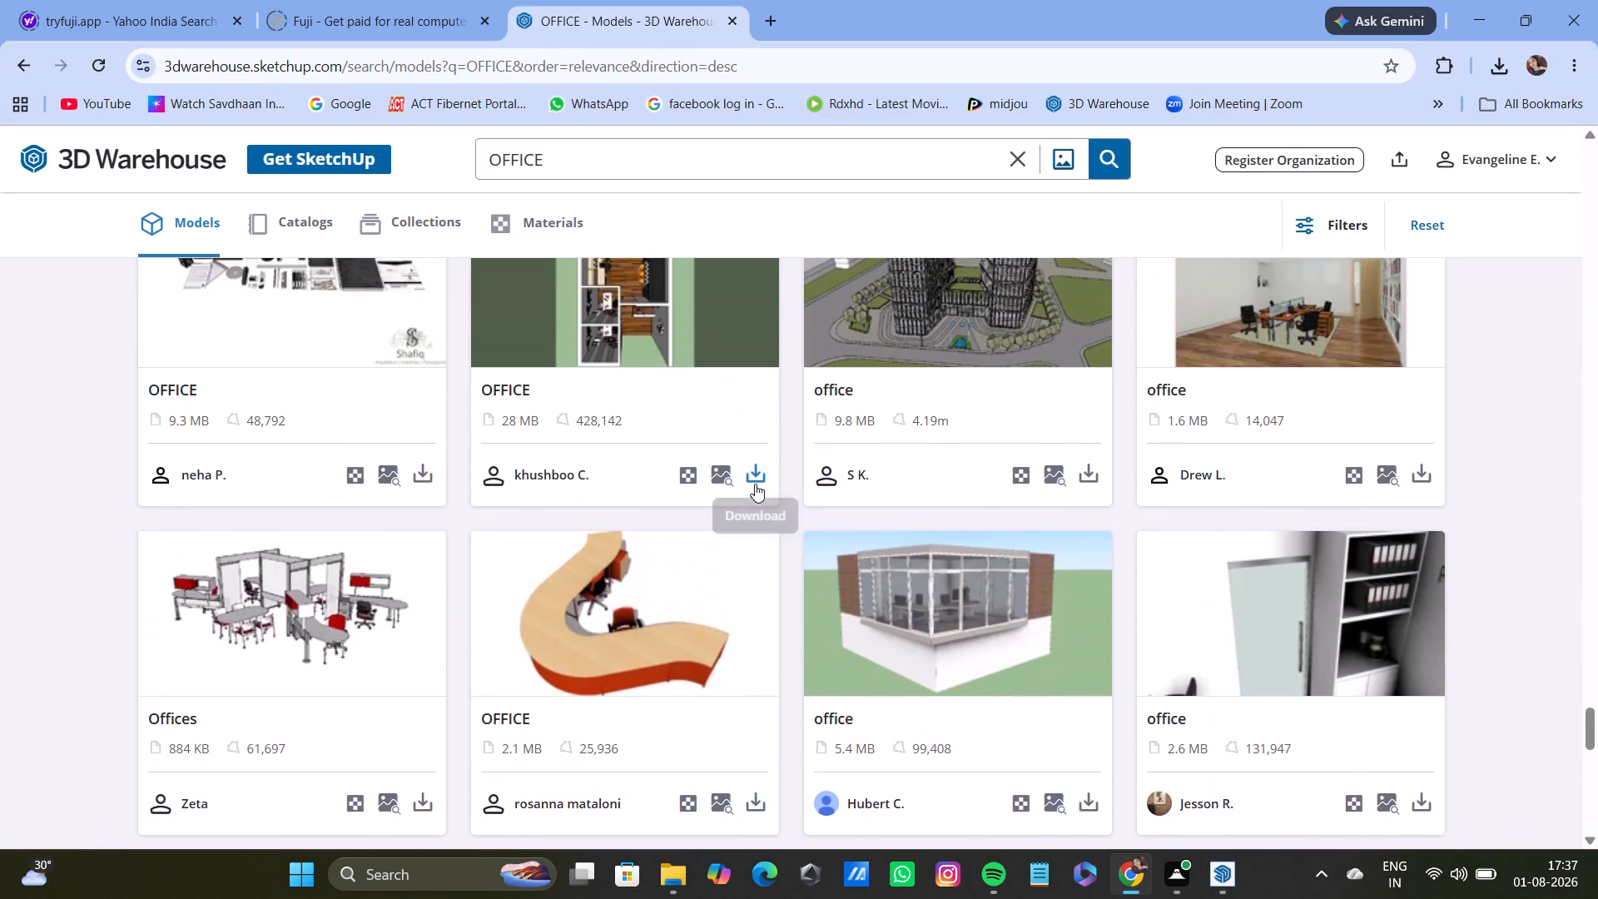
scroll(755, 484, "up", 1)
scroll(756, 484, "down", 1)
scroll(758, 484, "up", 6)
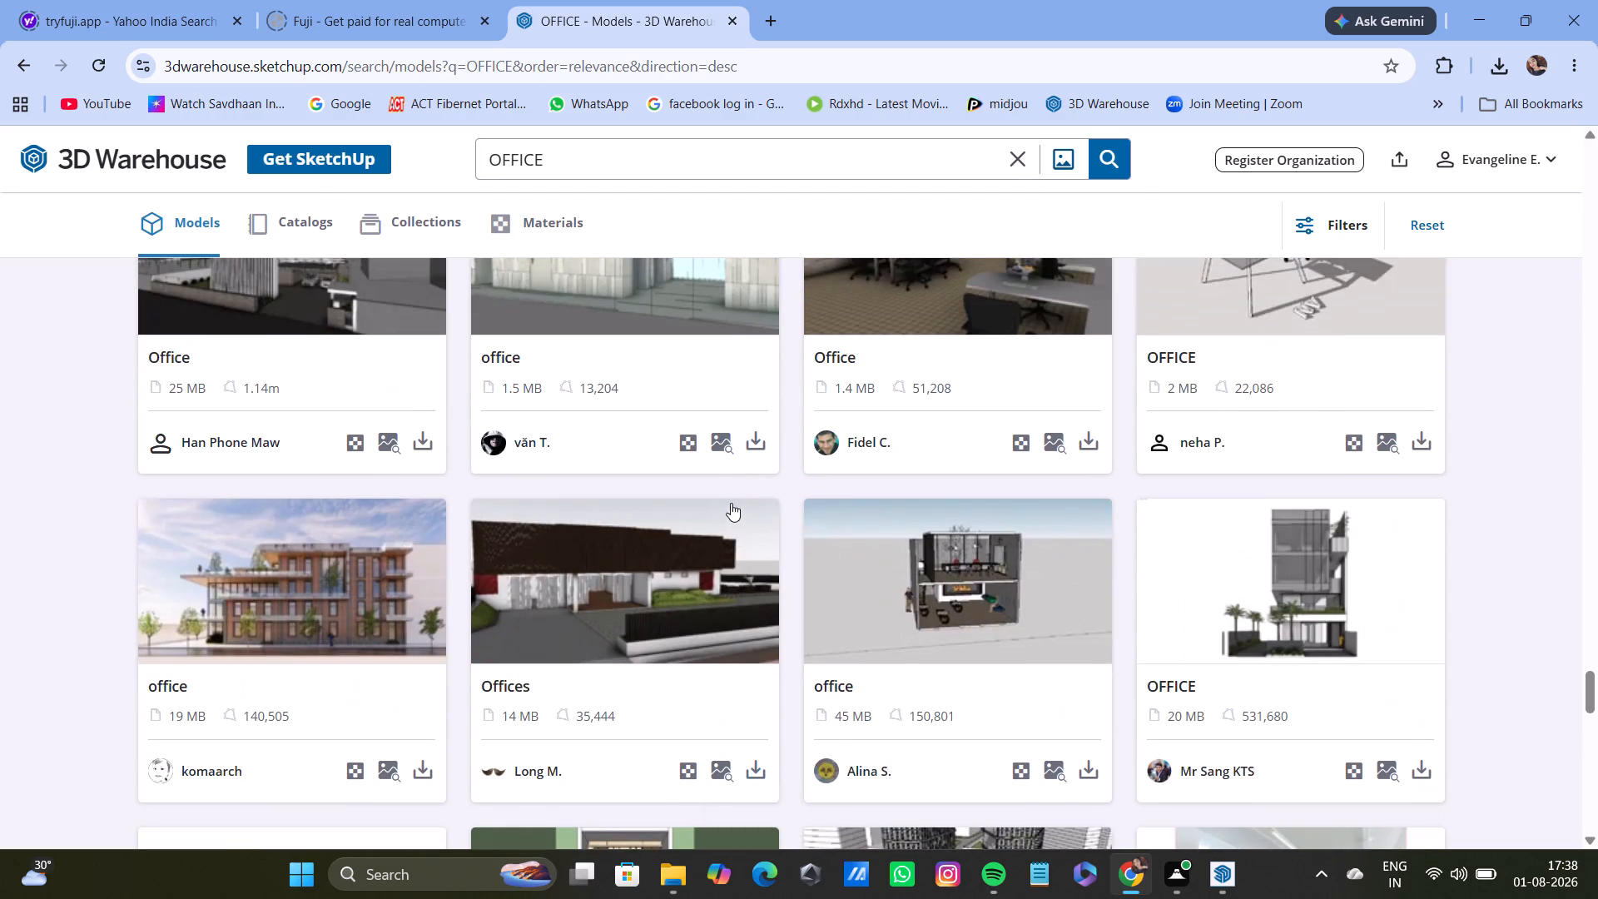
scroll(617, 584, "up", 5)
scroll(707, 549, "up", 2)
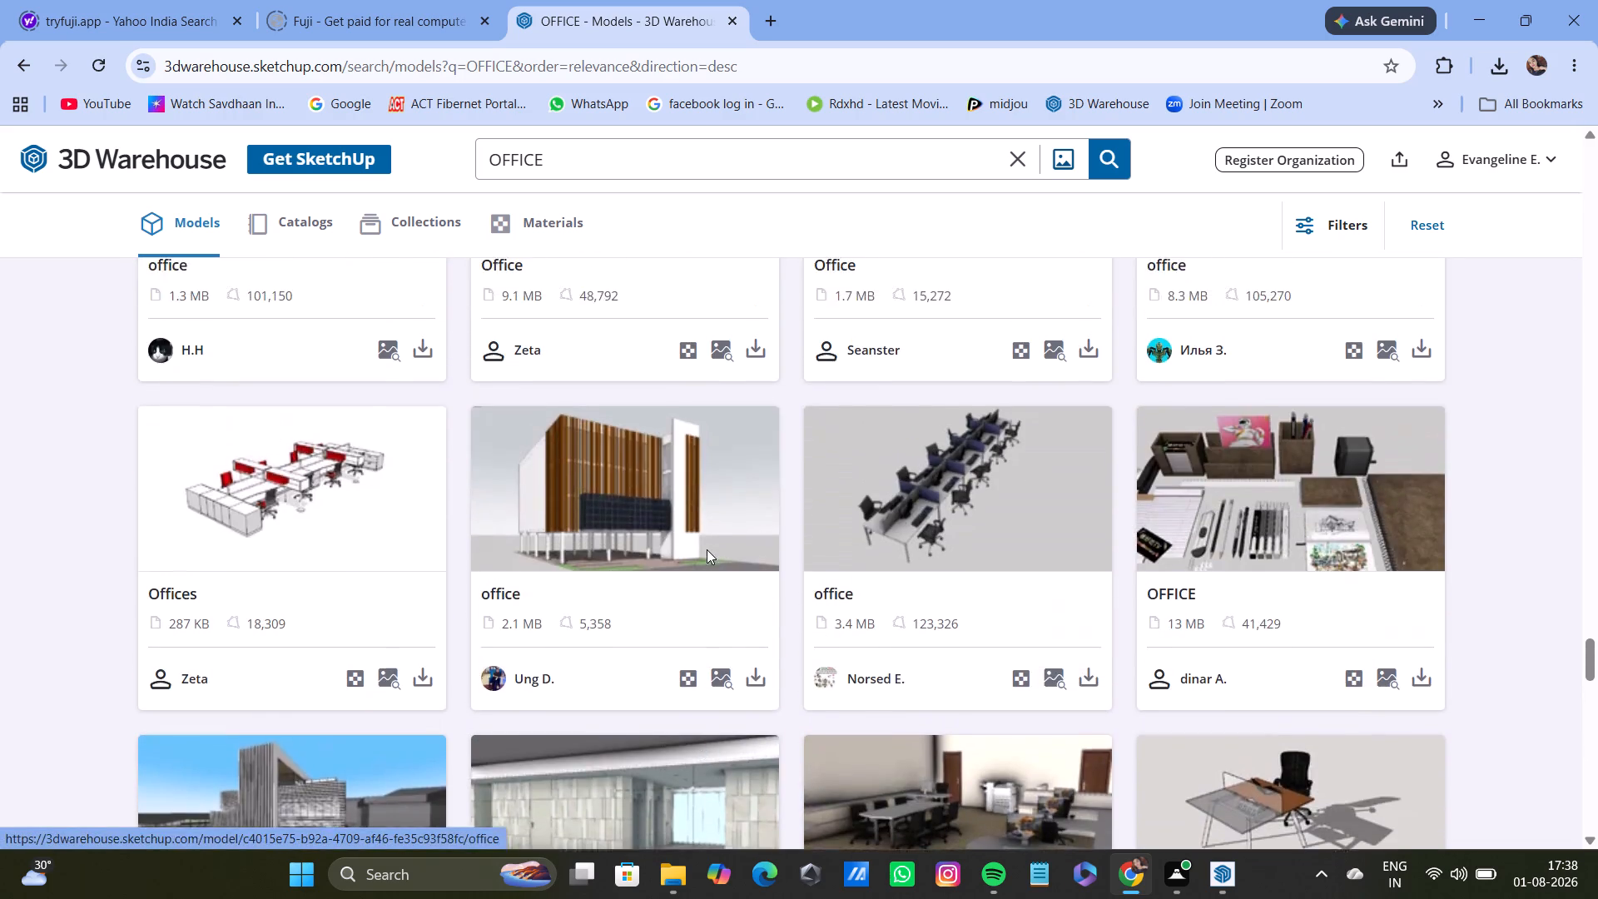
scroll(706, 559, "up", 2)
scroll(892, 637, "up", 6)
scroll(802, 662, "up", 4)
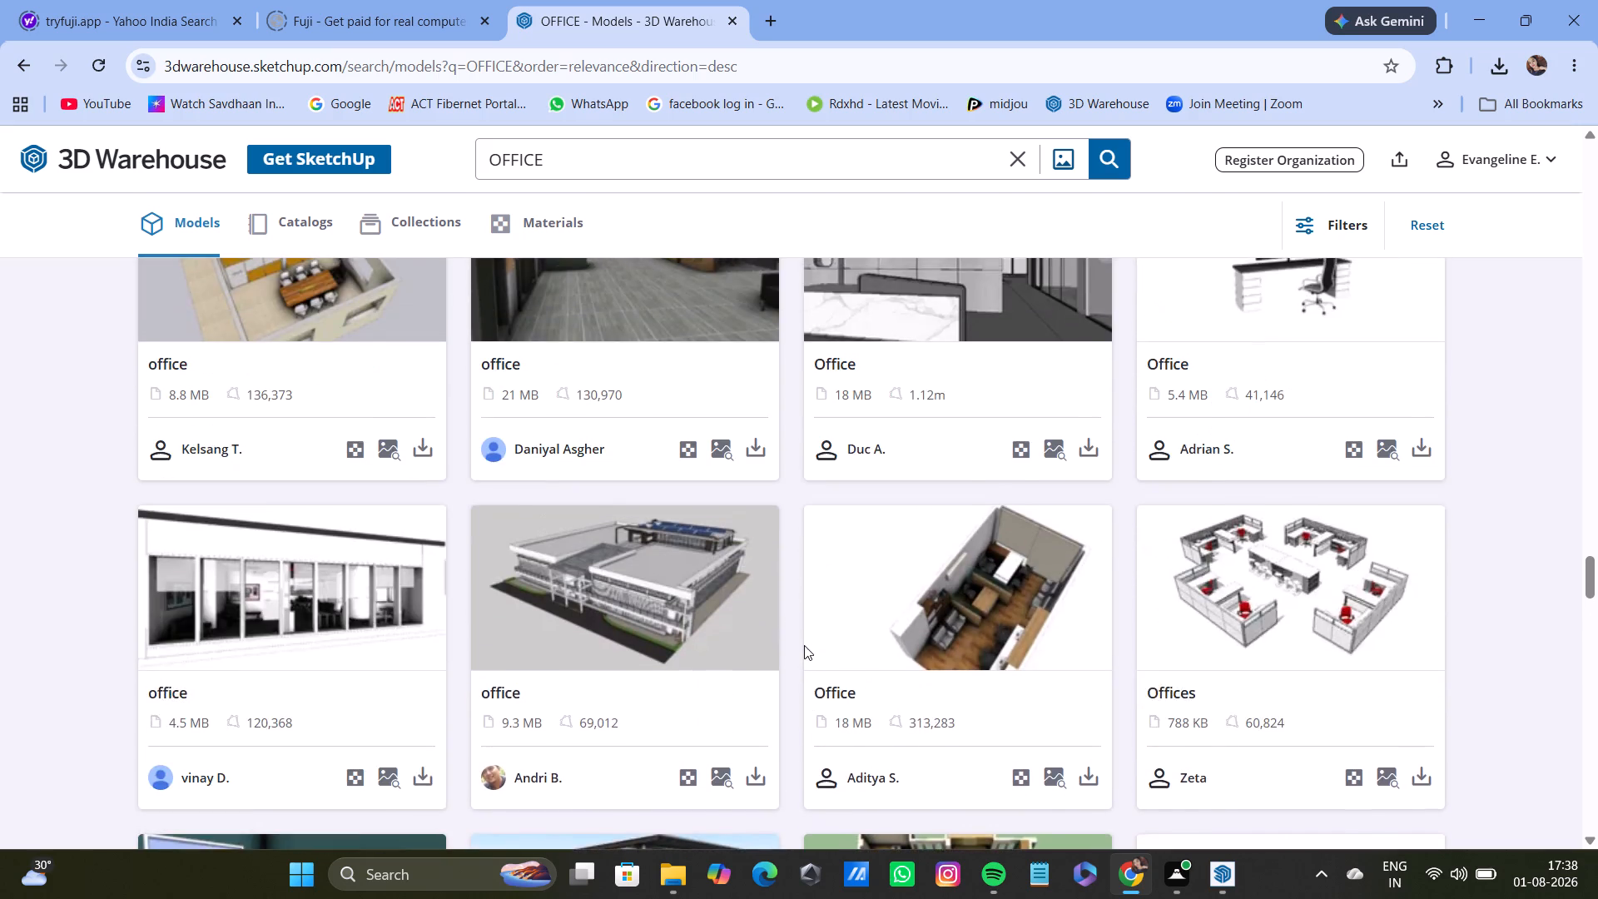
scroll(803, 645, "up", 9)
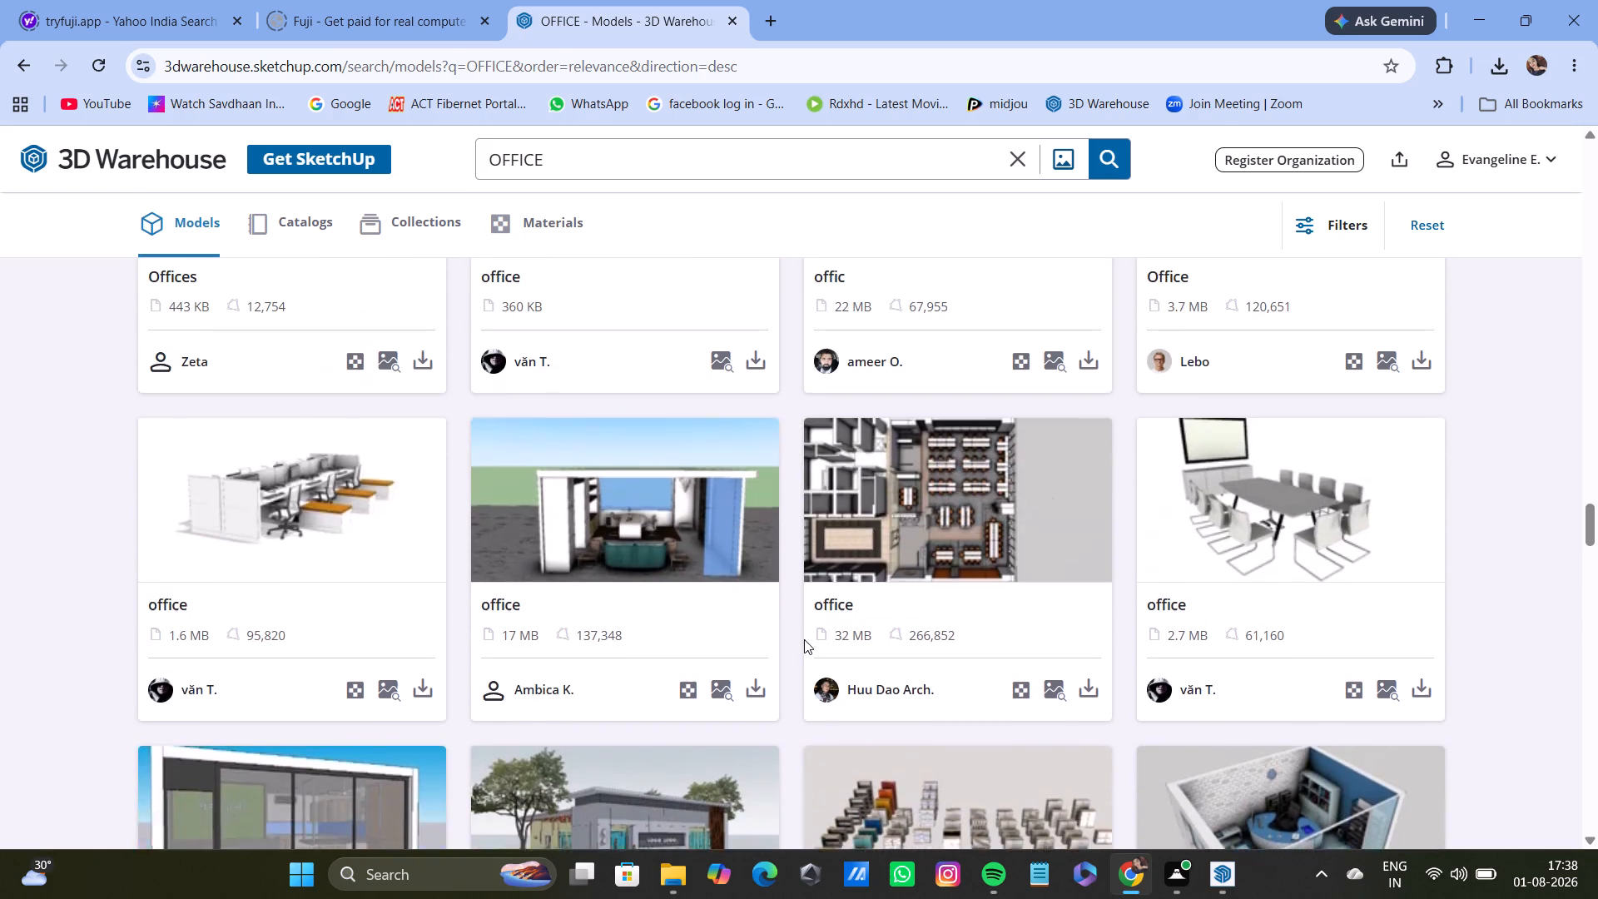
scroll(804, 639, "up", 1)
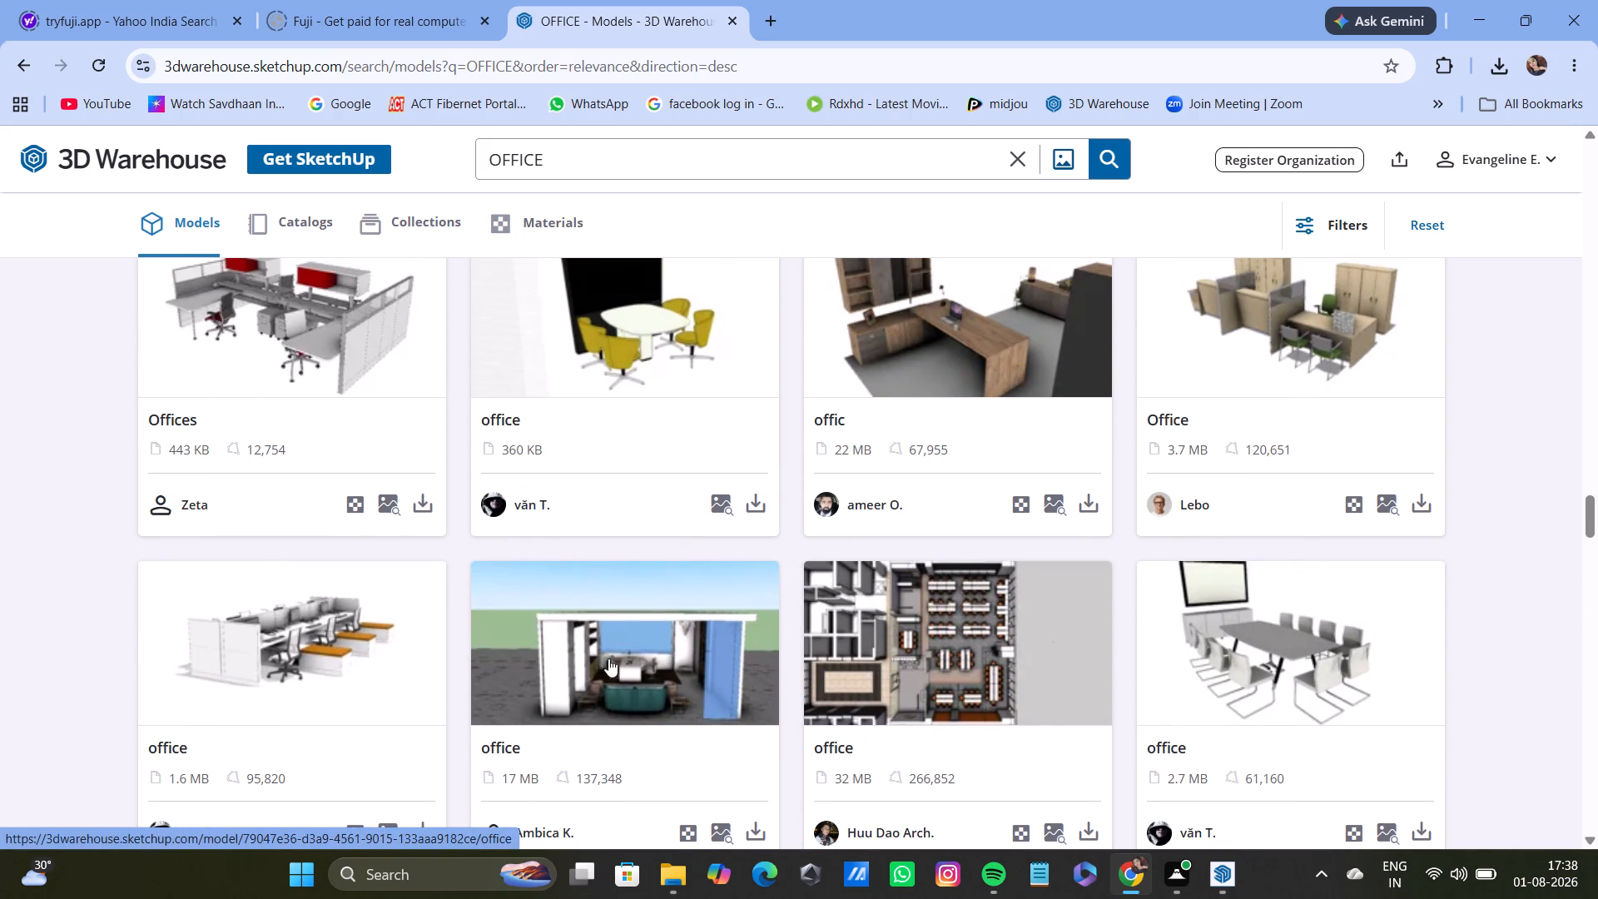
scroll(622, 688, "up", 2)
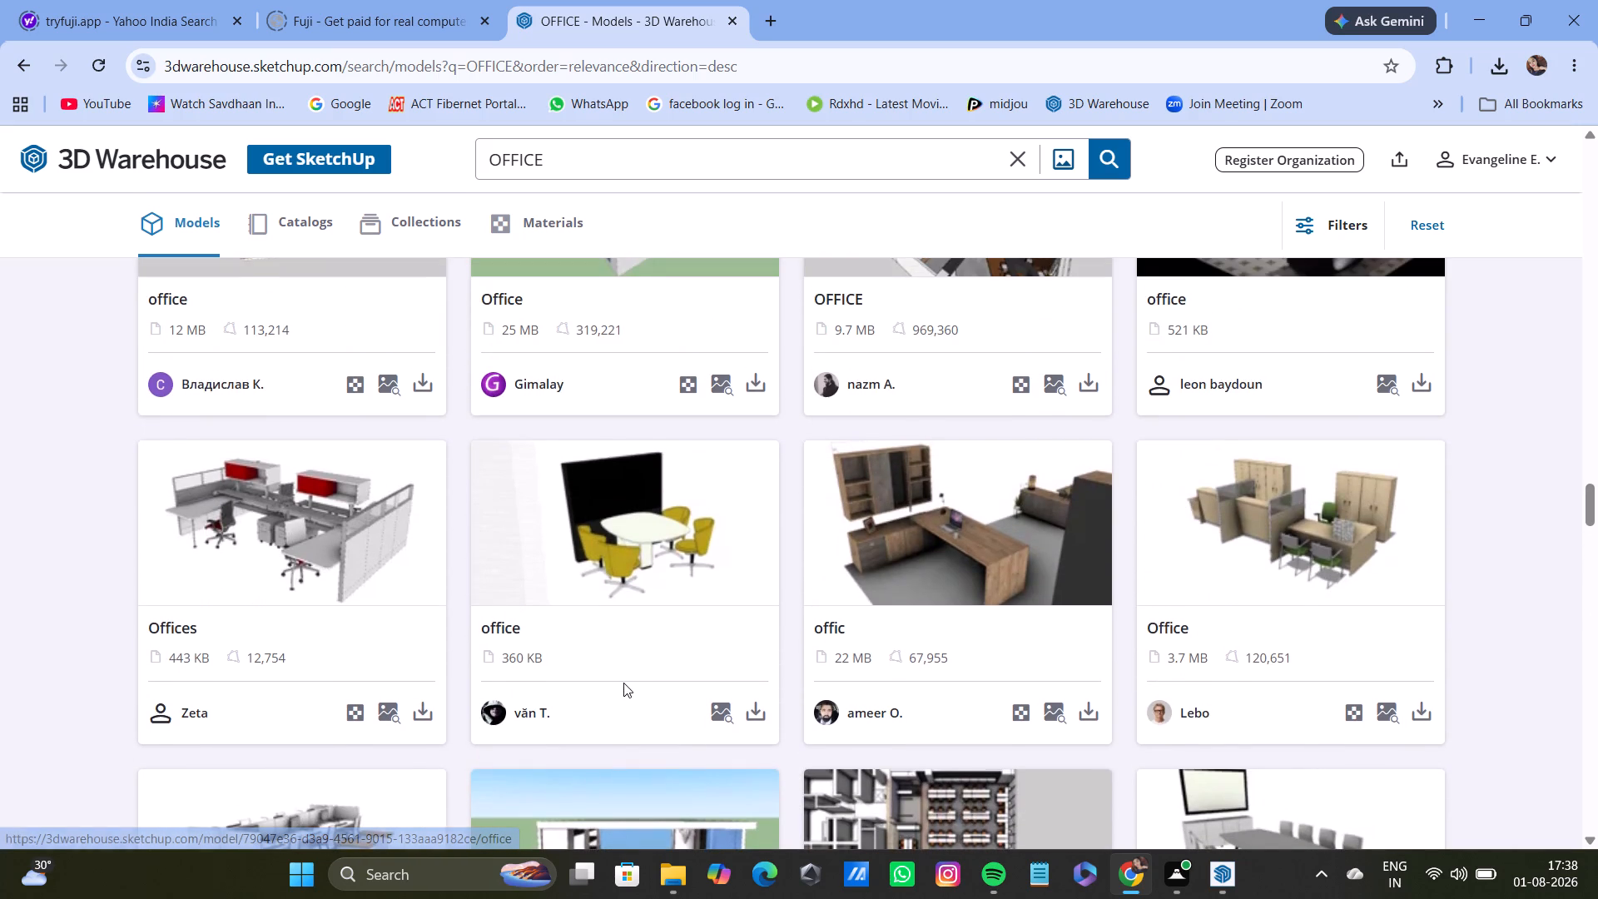
scroll(629, 682, "up", 7)
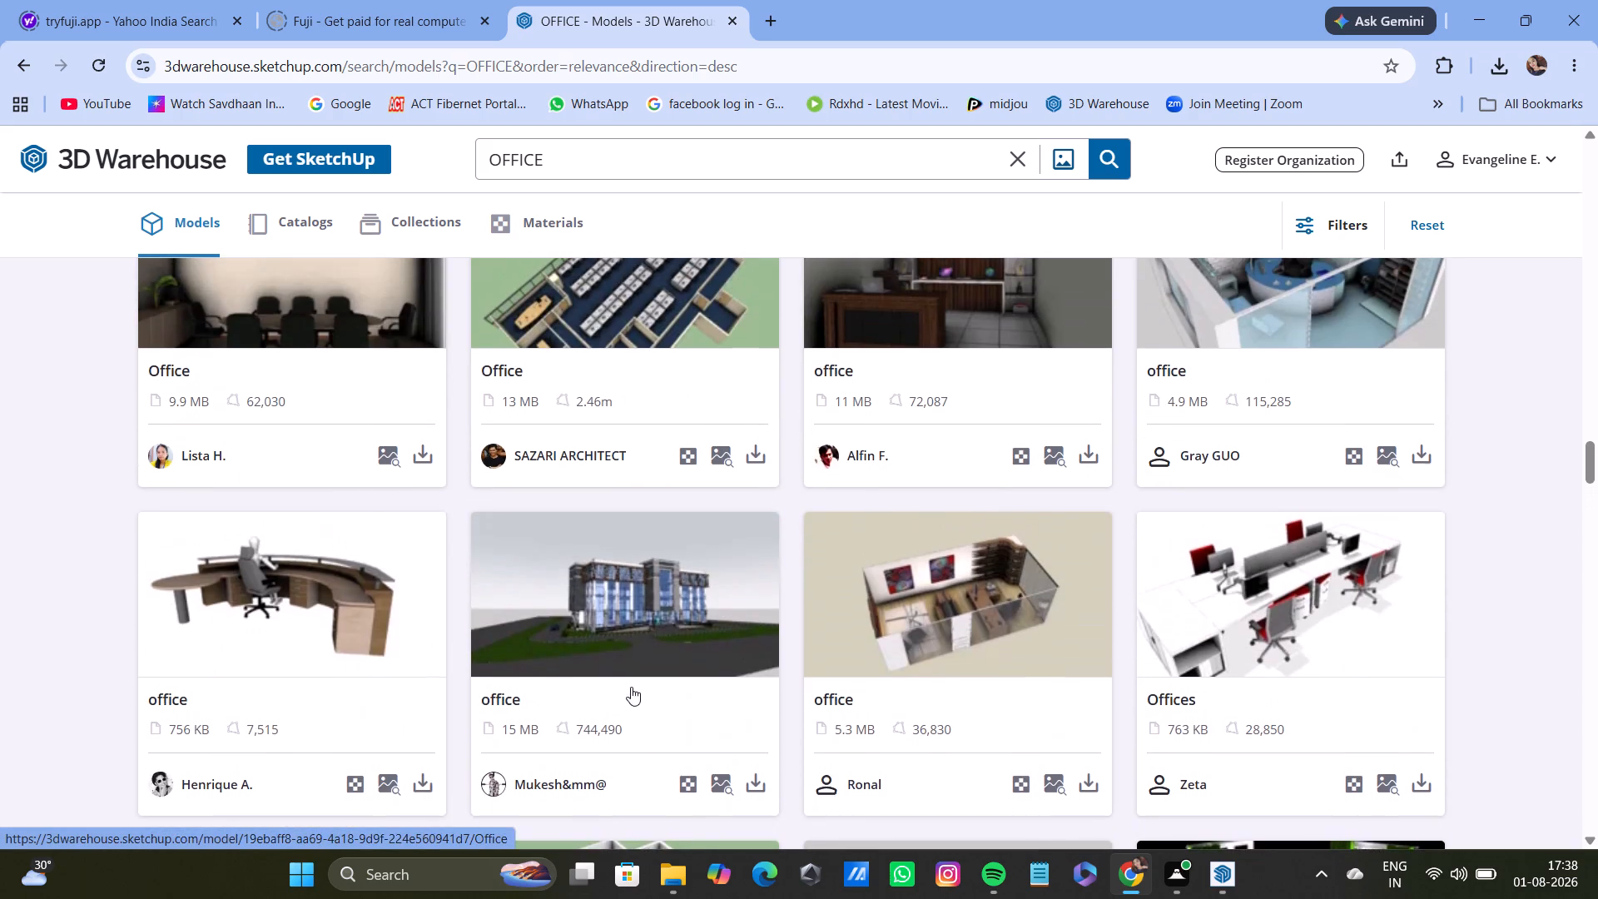
scroll(701, 711, "up", 10)
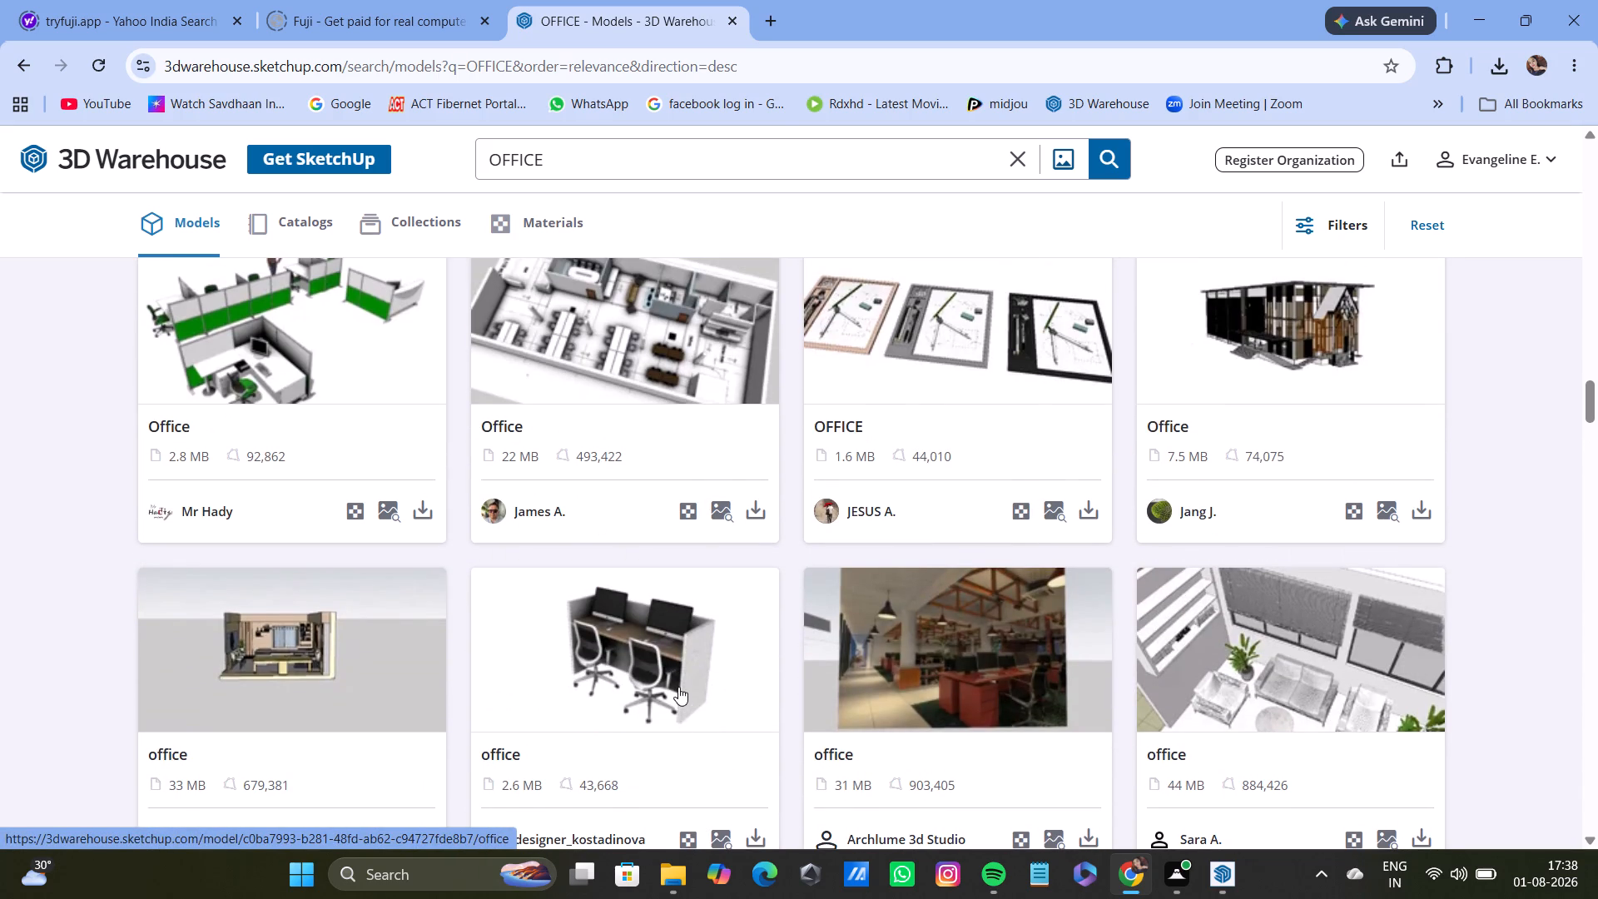
scroll(678, 687, "down", 2)
left_click(766, 632)
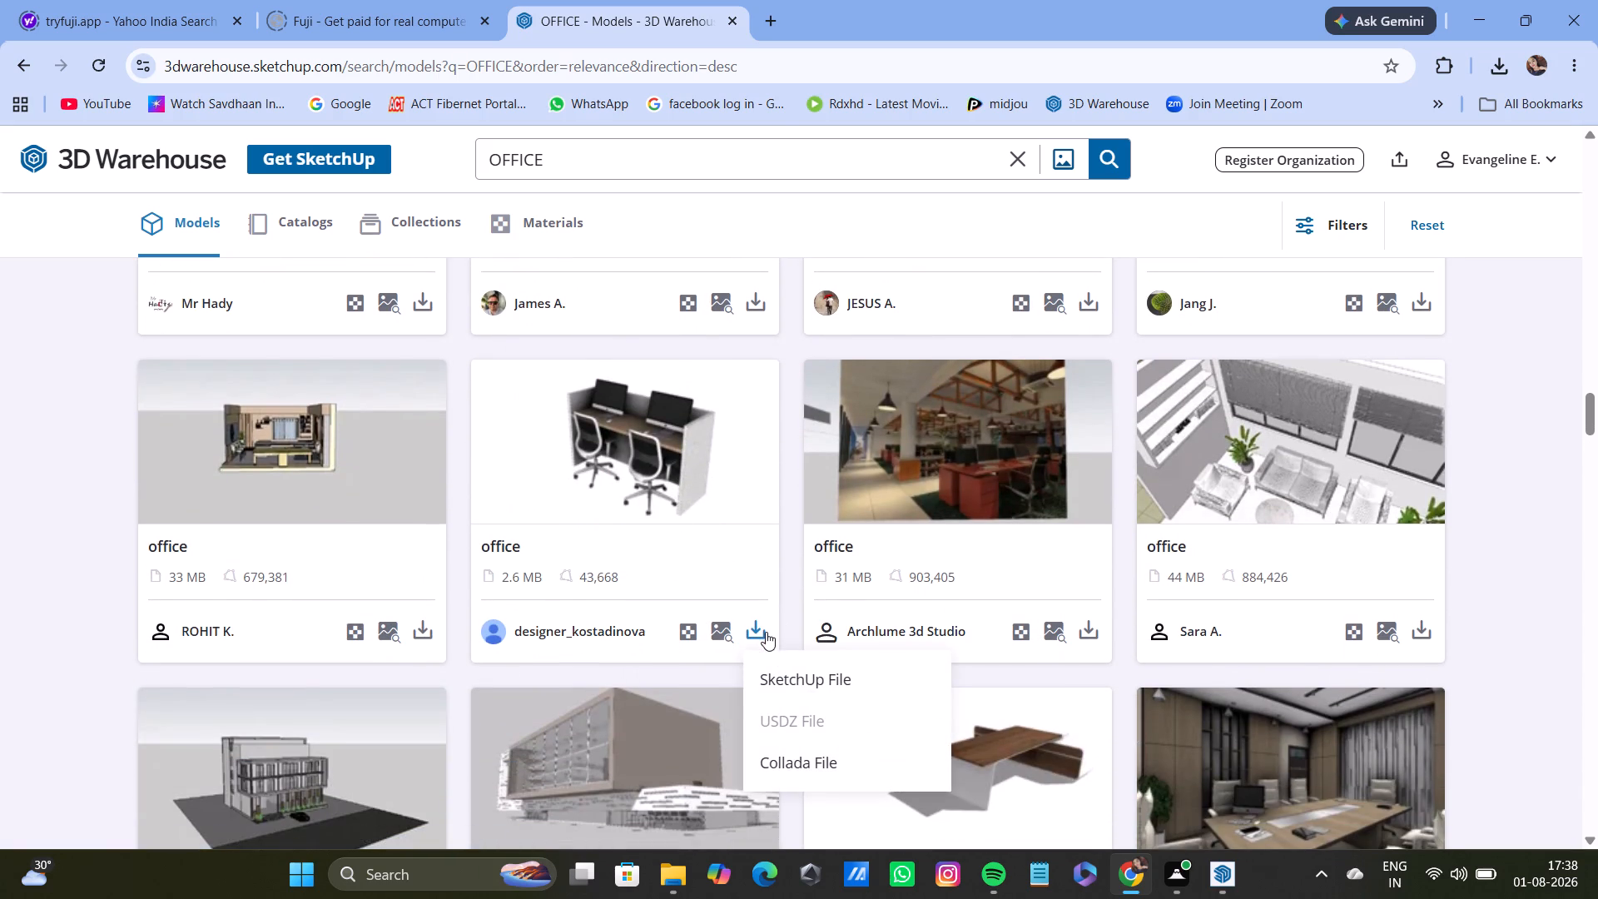
left_click(819, 688)
Examine the rest of the OFFICE results, back to the start of the list, for further furniture models.
scroll(819, 688, "up", 4)
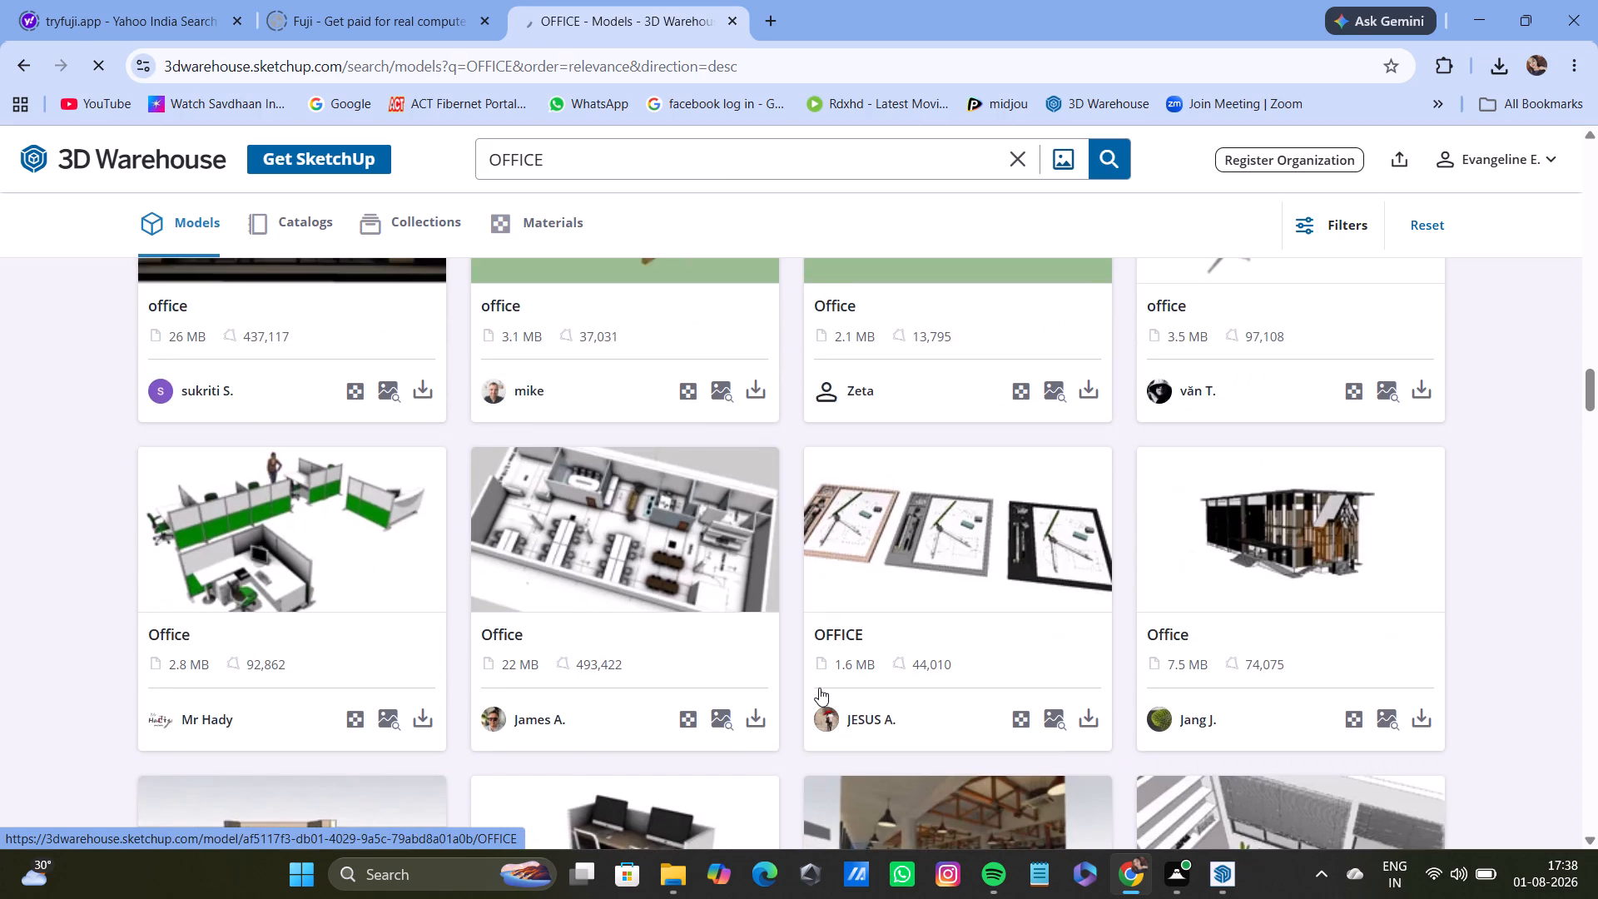
scroll(819, 688, "up", 6)
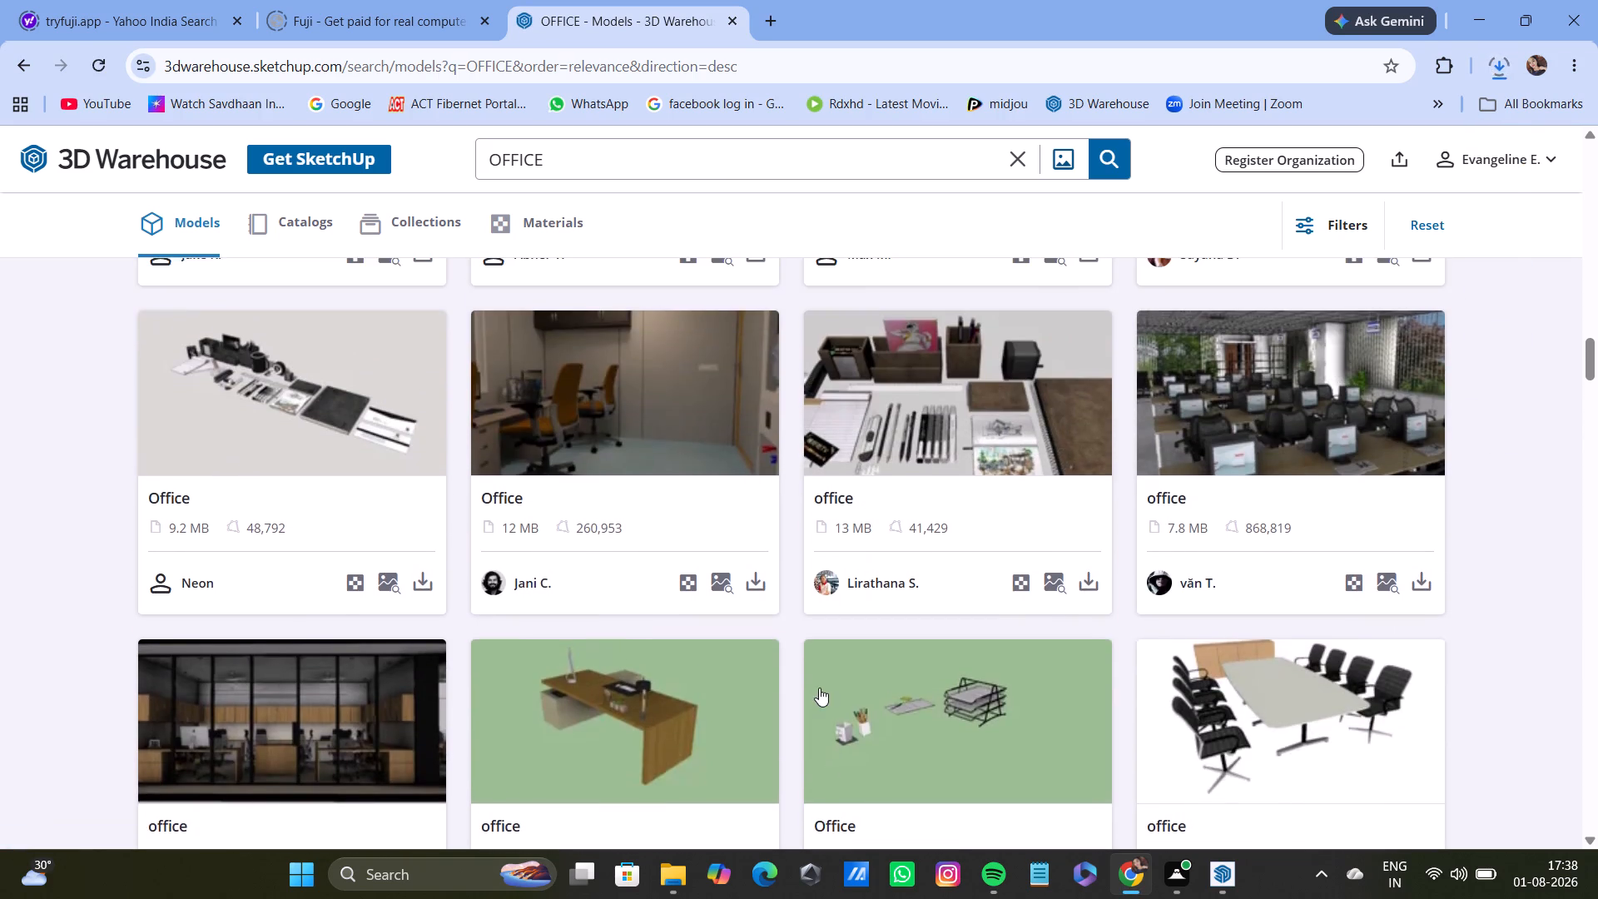
scroll(819, 688, "up", 9)
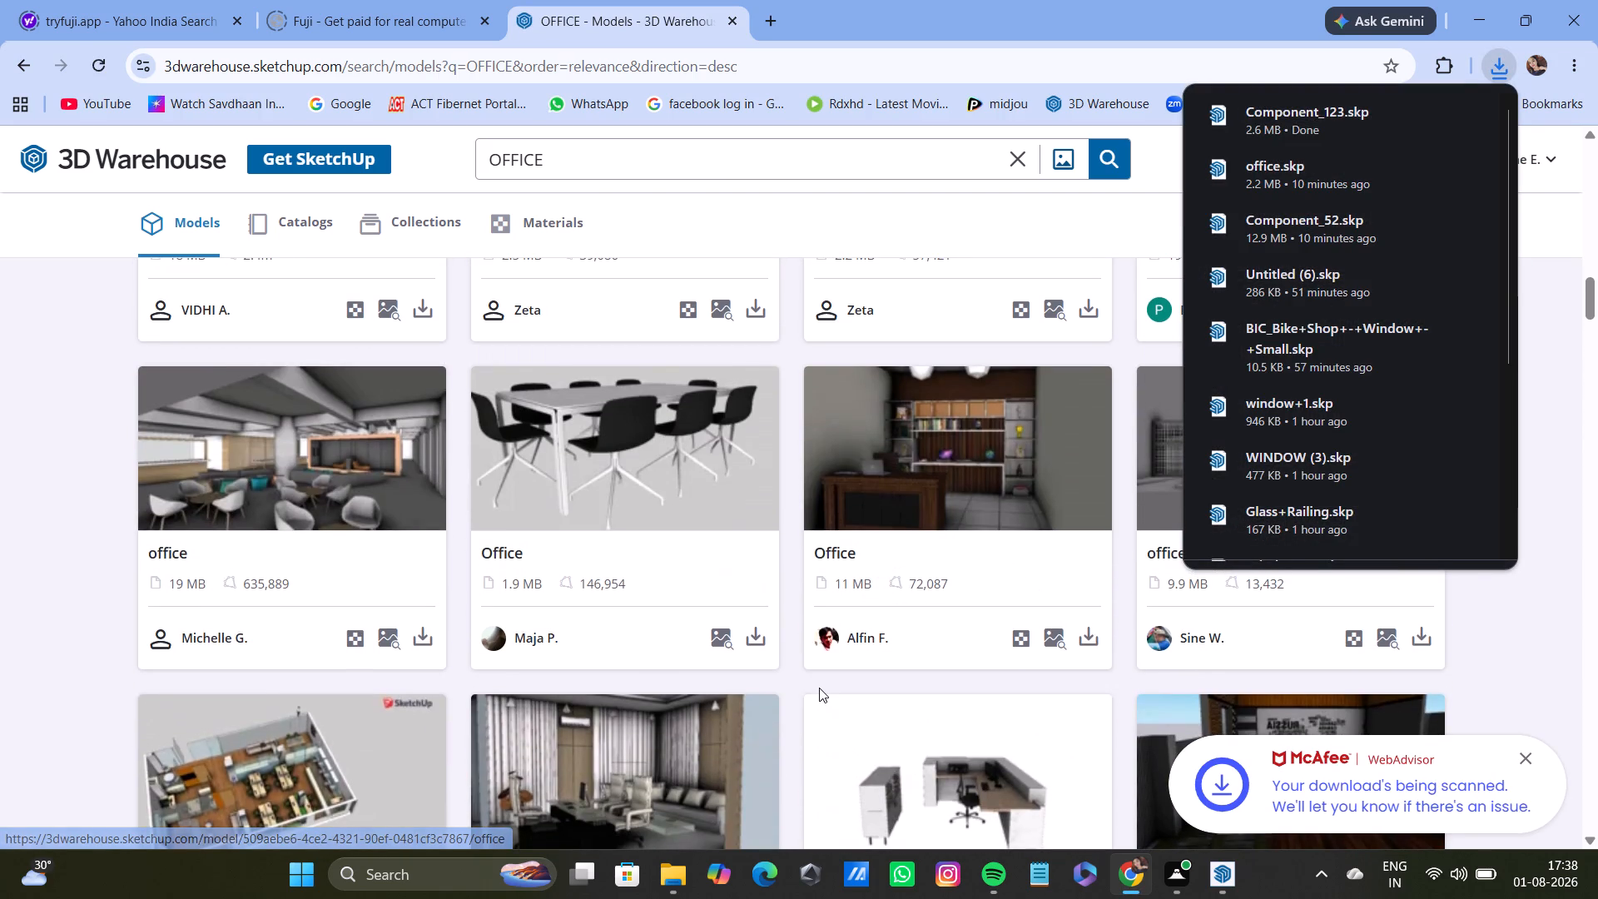
scroll(819, 688, "up", 8)
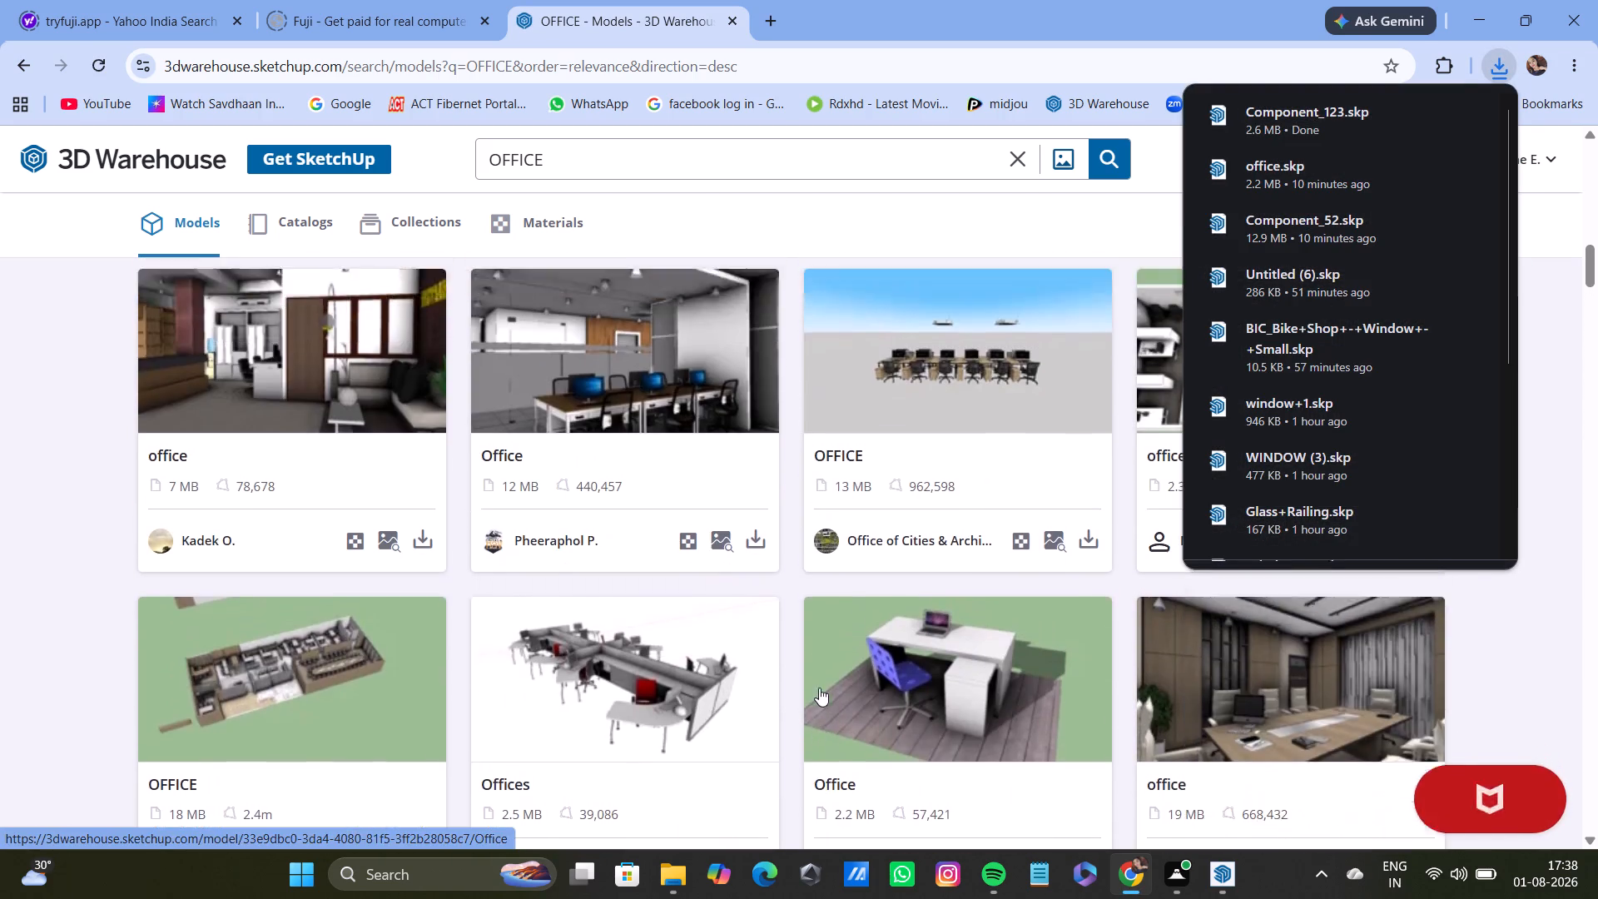
scroll(819, 688, "up", 1)
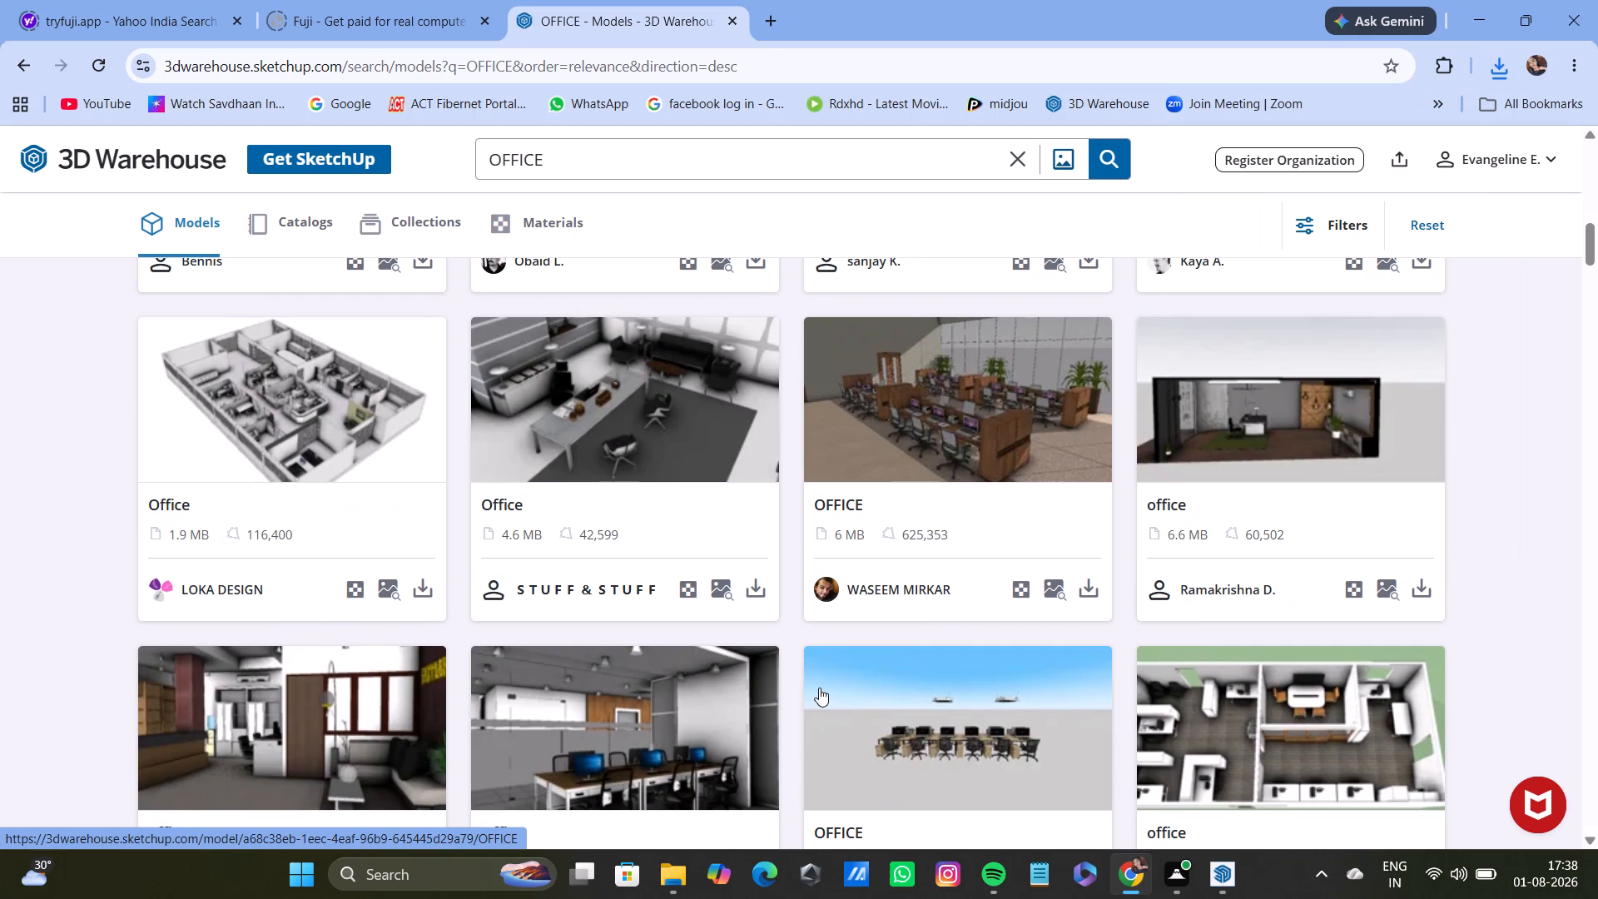
scroll(819, 688, "up", 7)
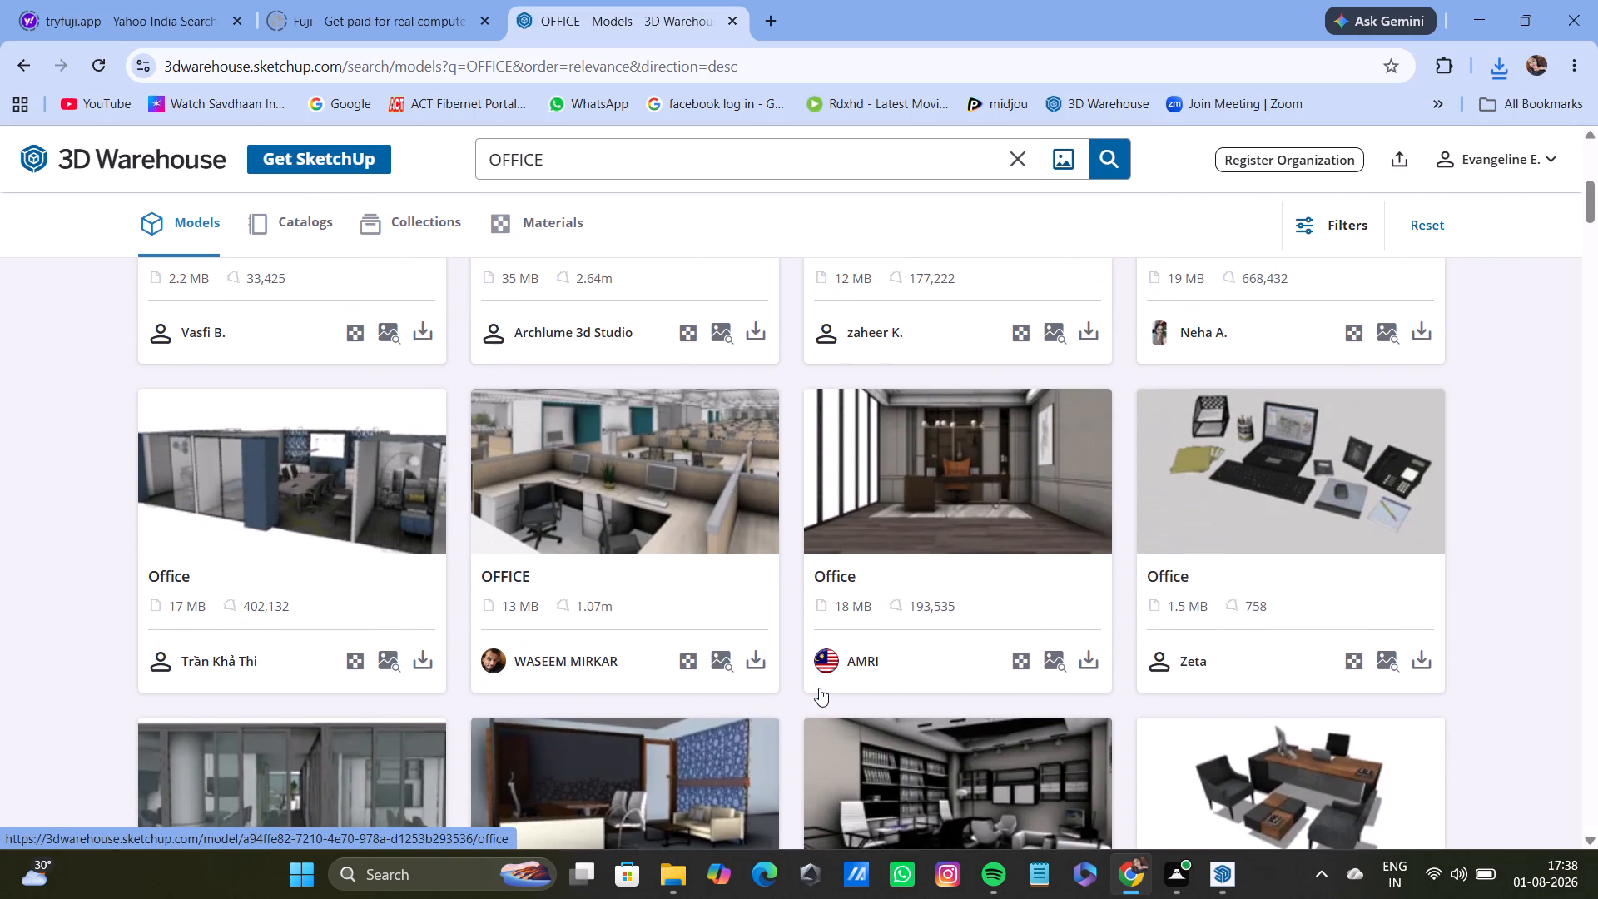
scroll(819, 688, "up", 5)
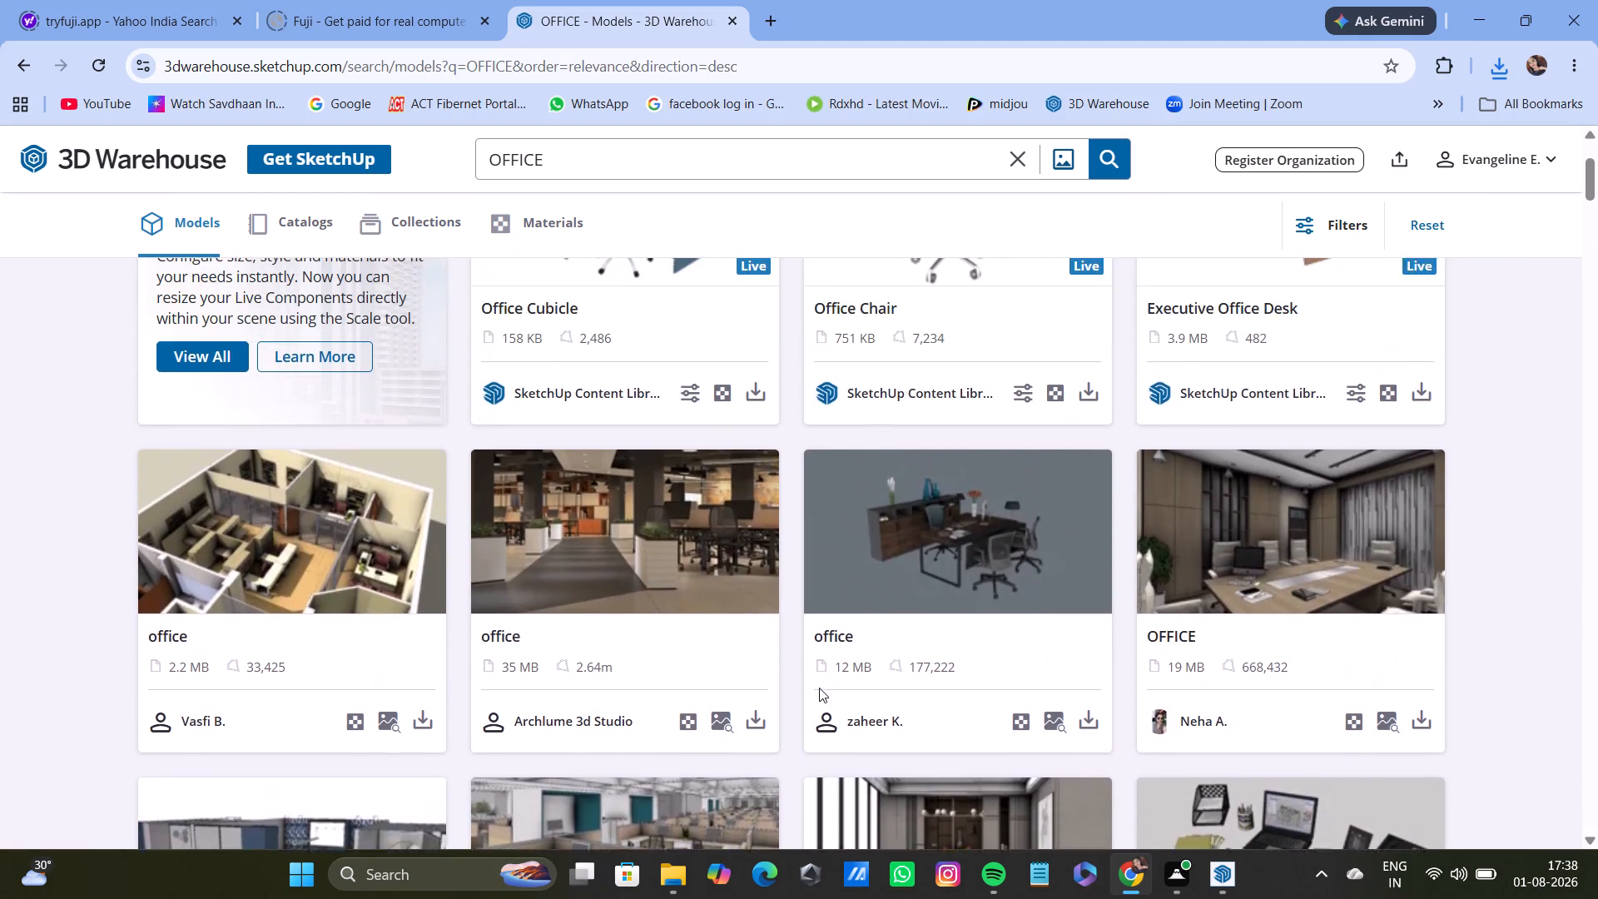
scroll(819, 688, "up", 5)
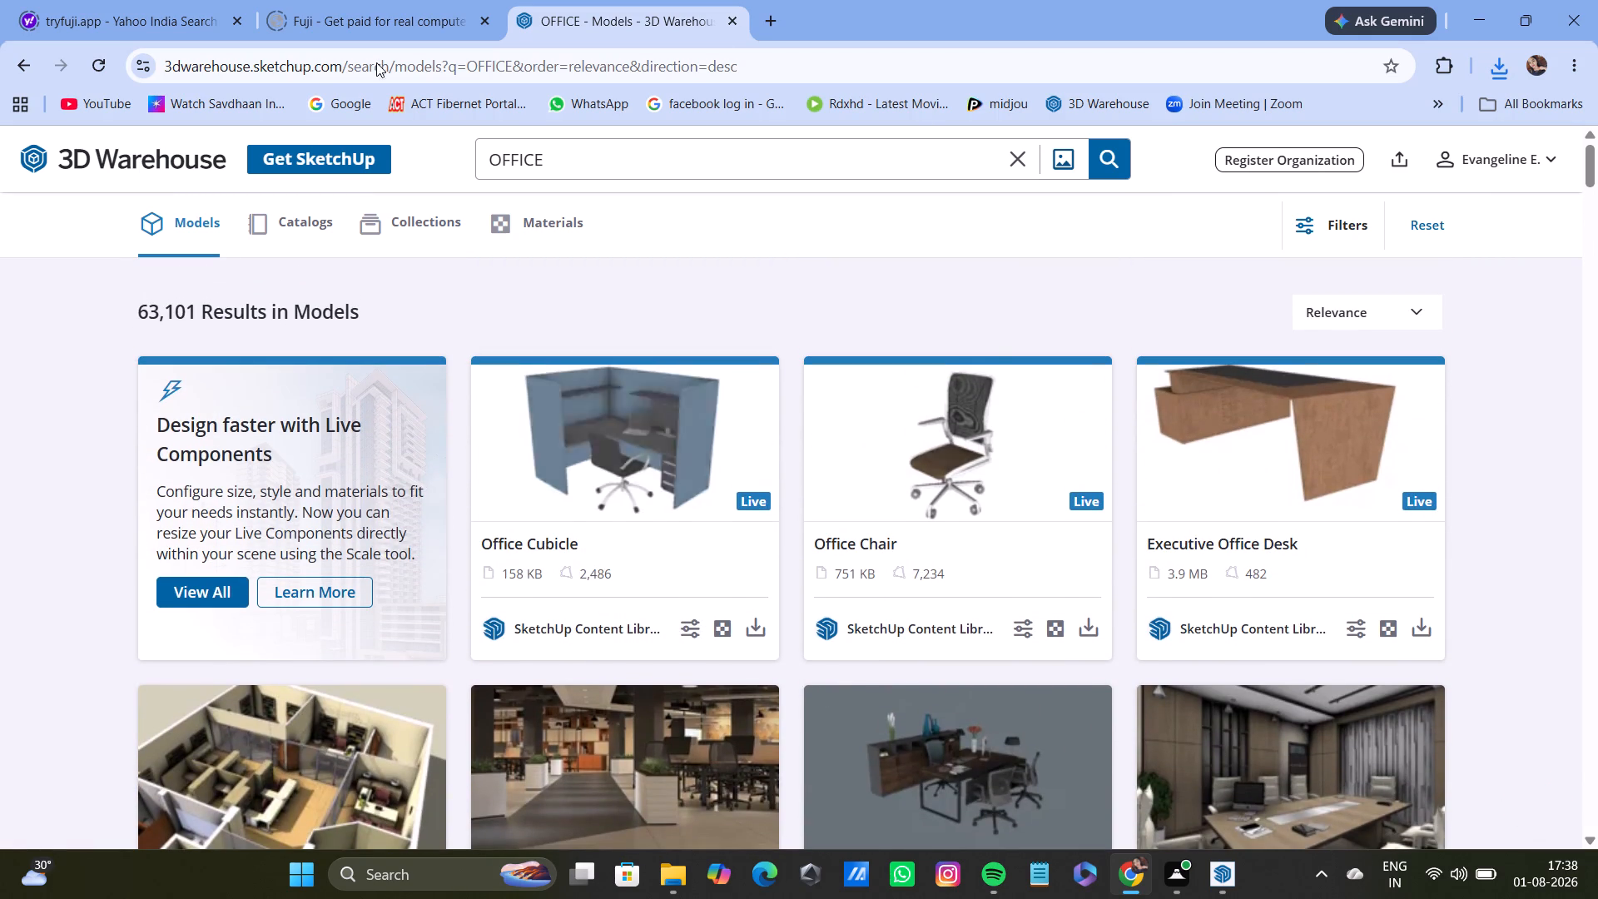
Return to SketchUp, import Component_123 from Downloads, and place the two-seat workstation on the ground-floor room's floor near the side wall.
left_click(1485, 25)
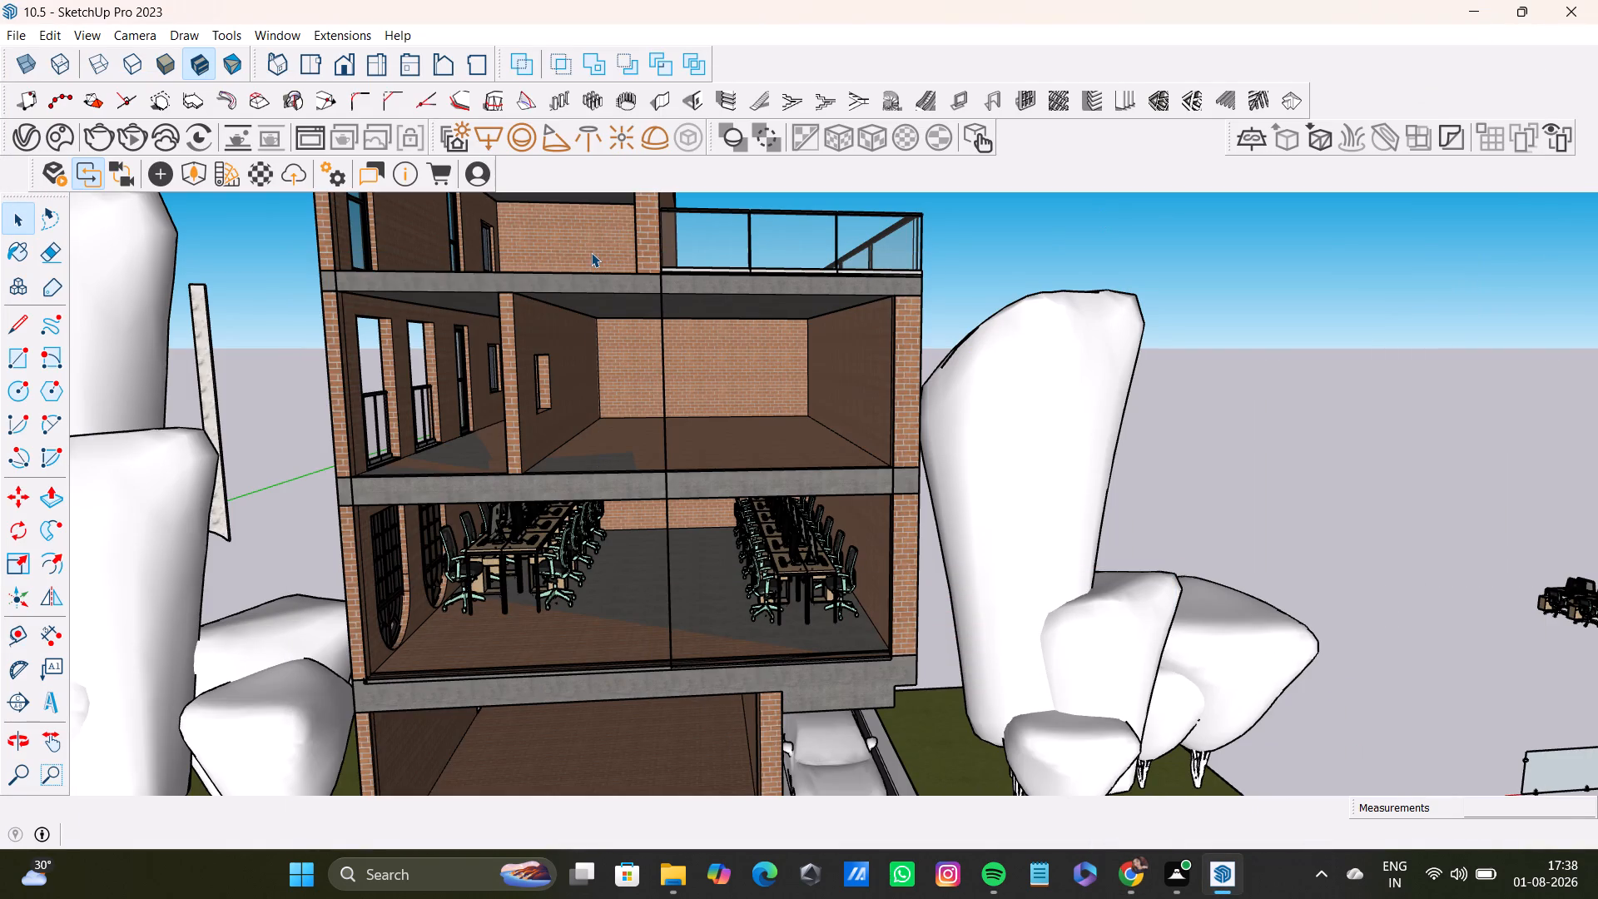
middle_click_drag(628, 618, 627, 628)
middle_click_drag(627, 628, 793, 606)
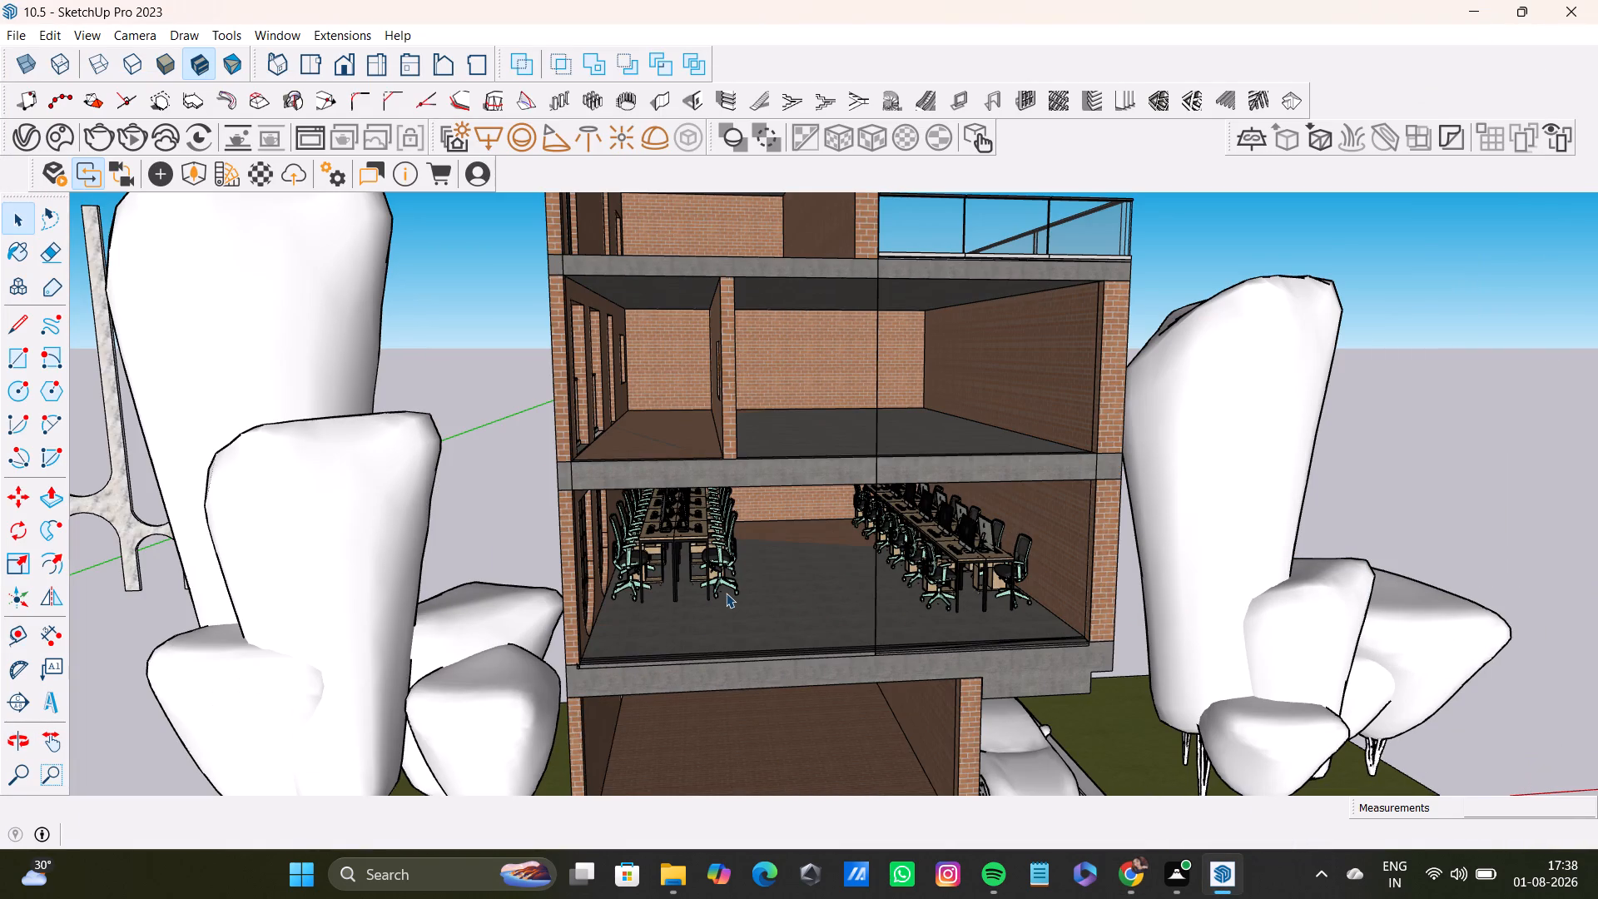
middle_click_drag(726, 593, 602, 538, "shift")
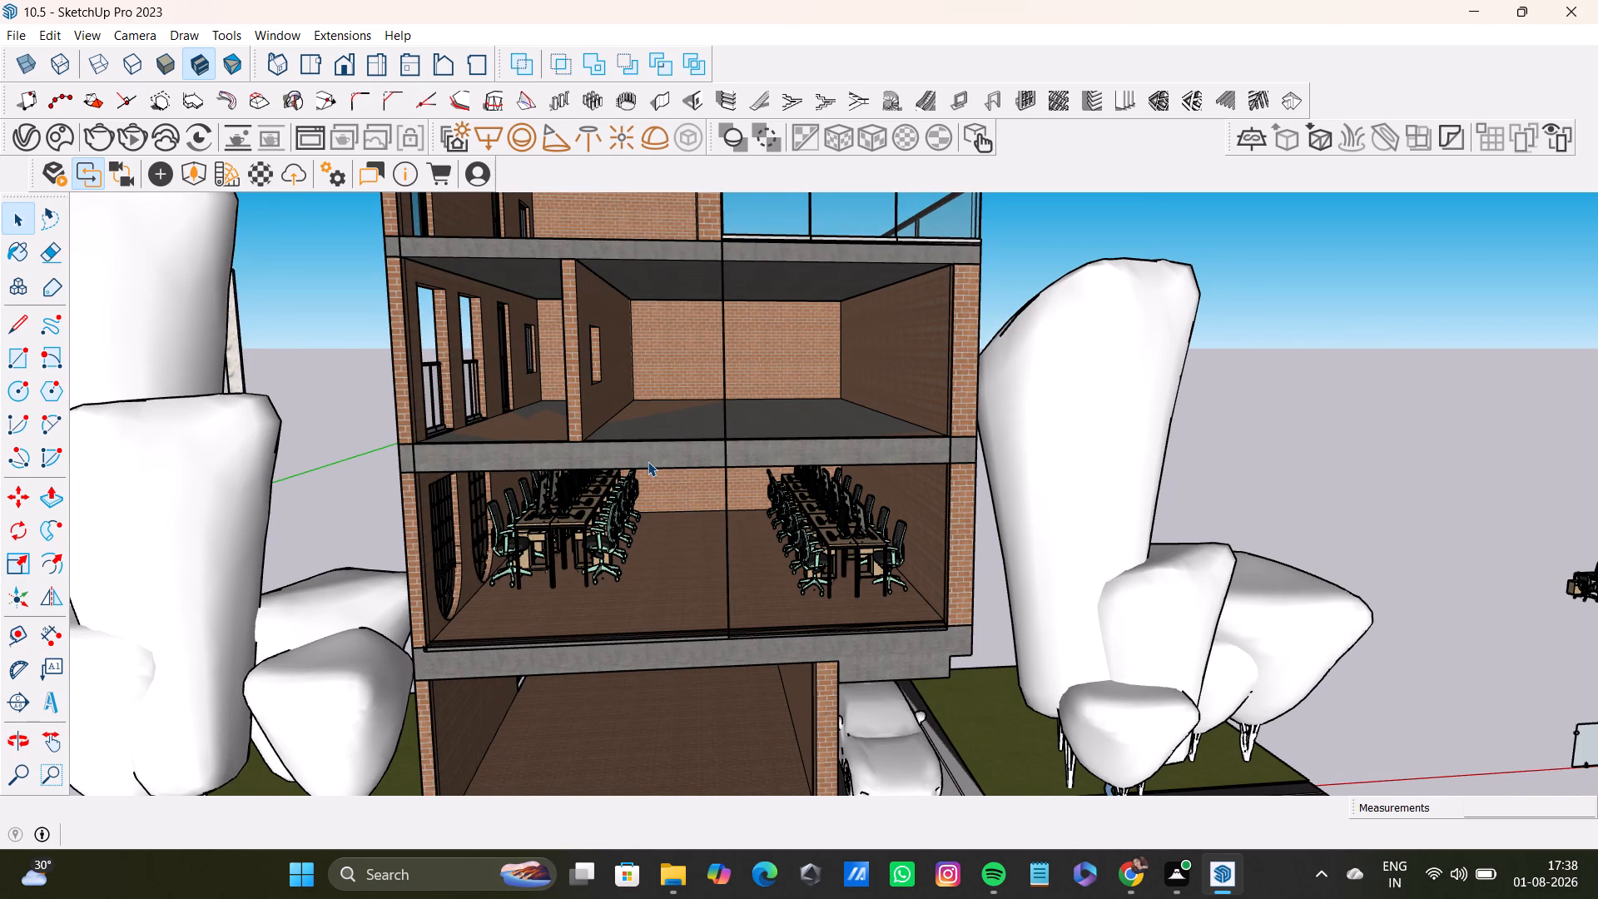
middle_click_drag(548, 485, 582, 425, "shift")
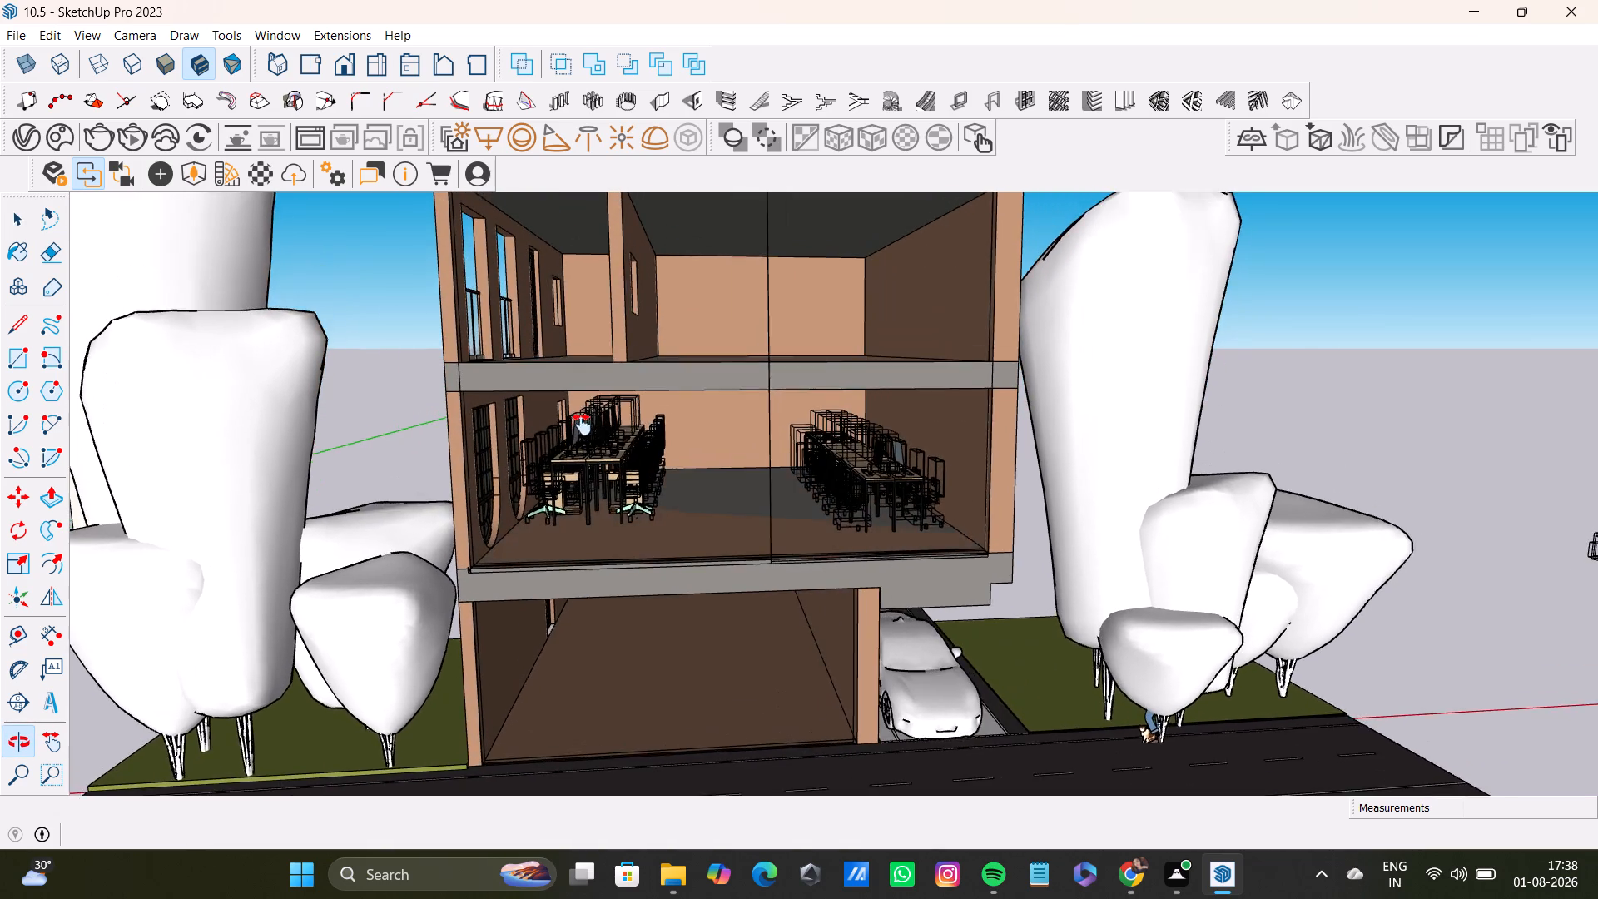
middle_click_drag(582, 425, 585, 355, "shift")
left_click(11, 40)
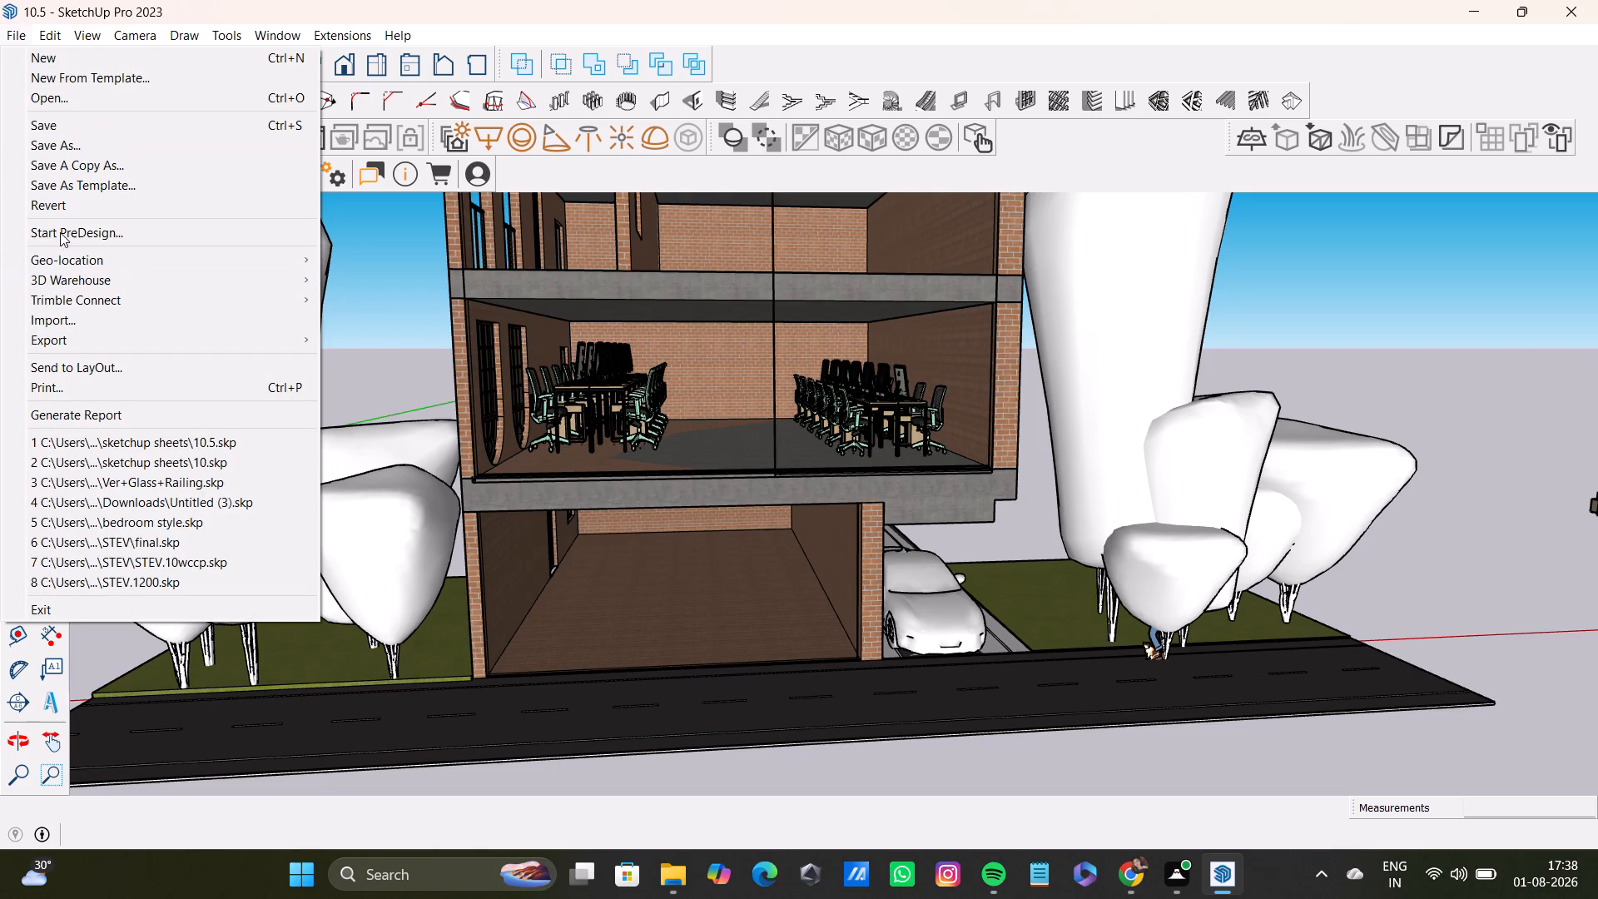
left_click(90, 325)
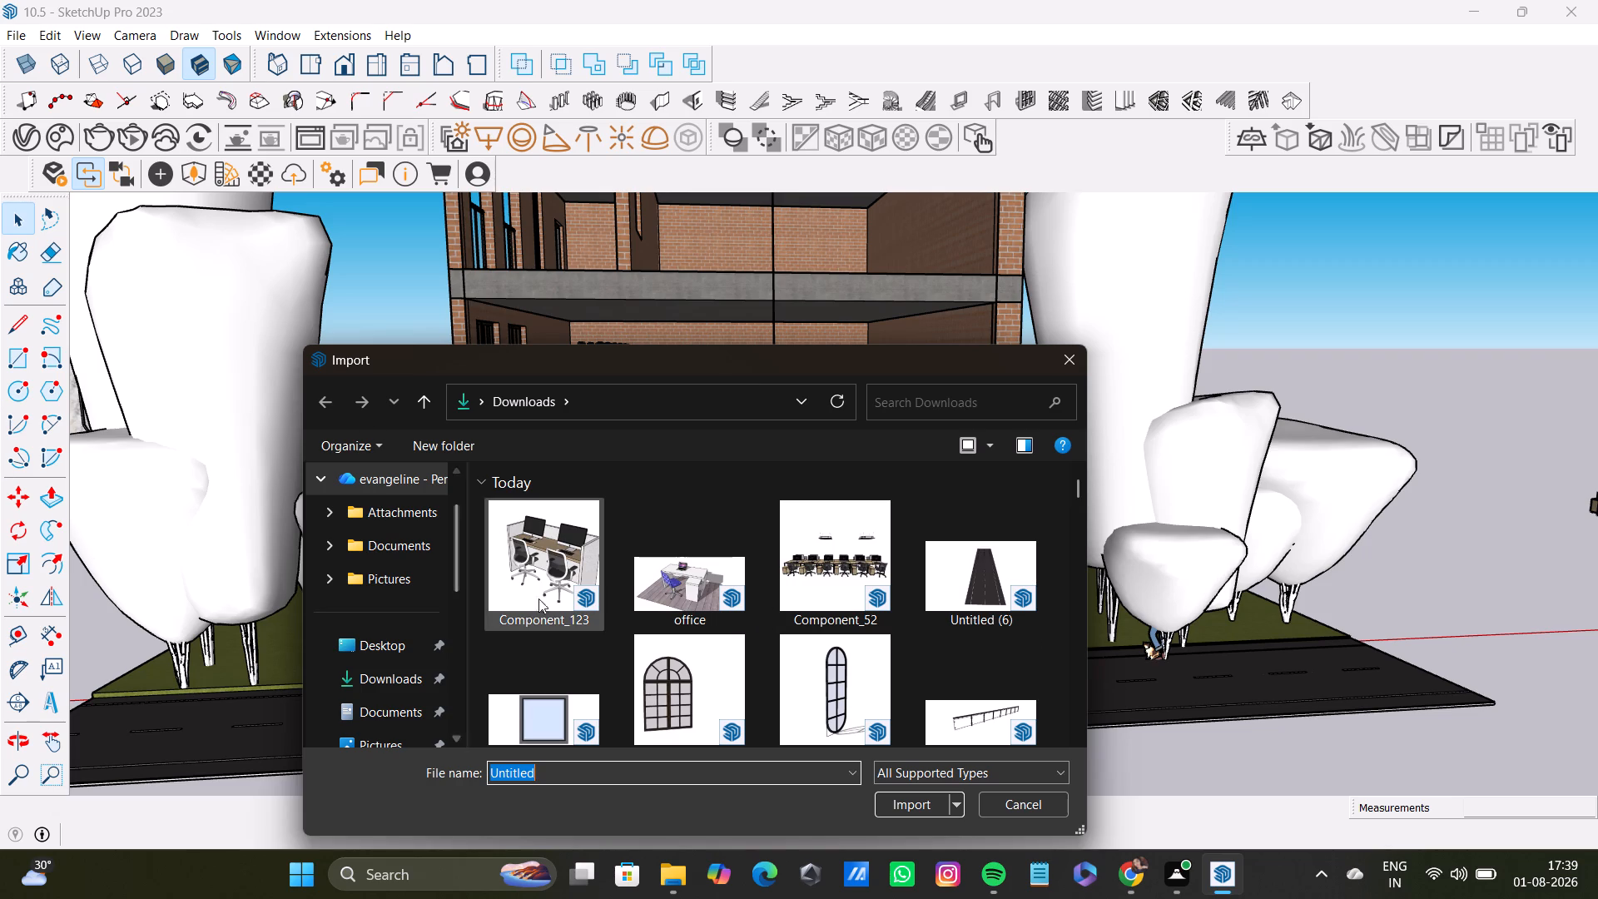
left_click(563, 544)
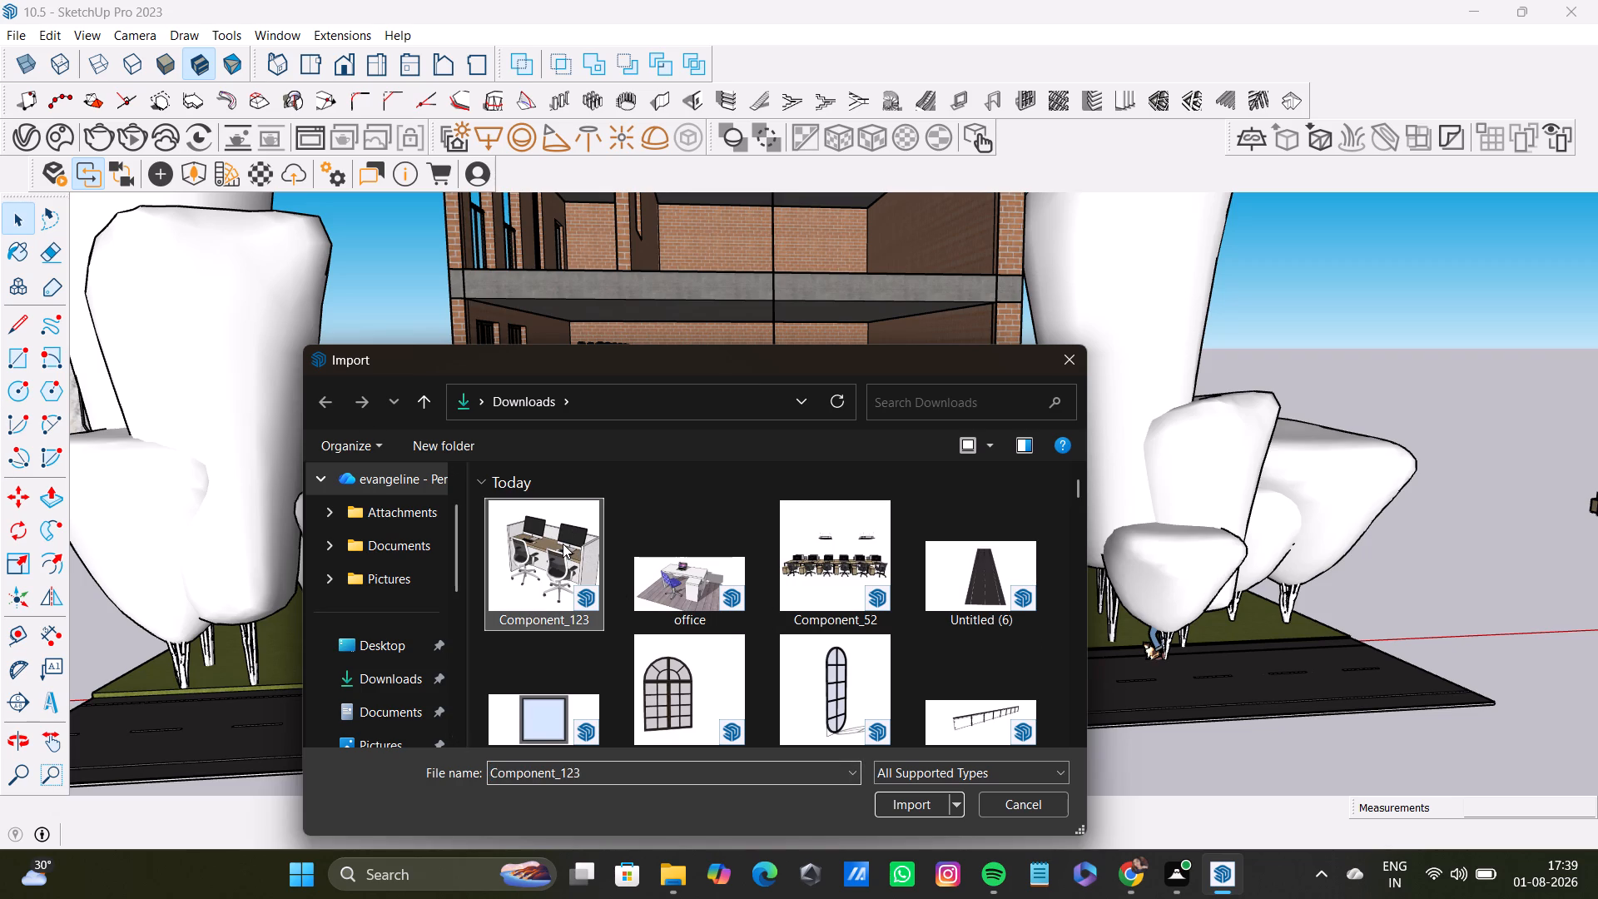
left_click(928, 806)
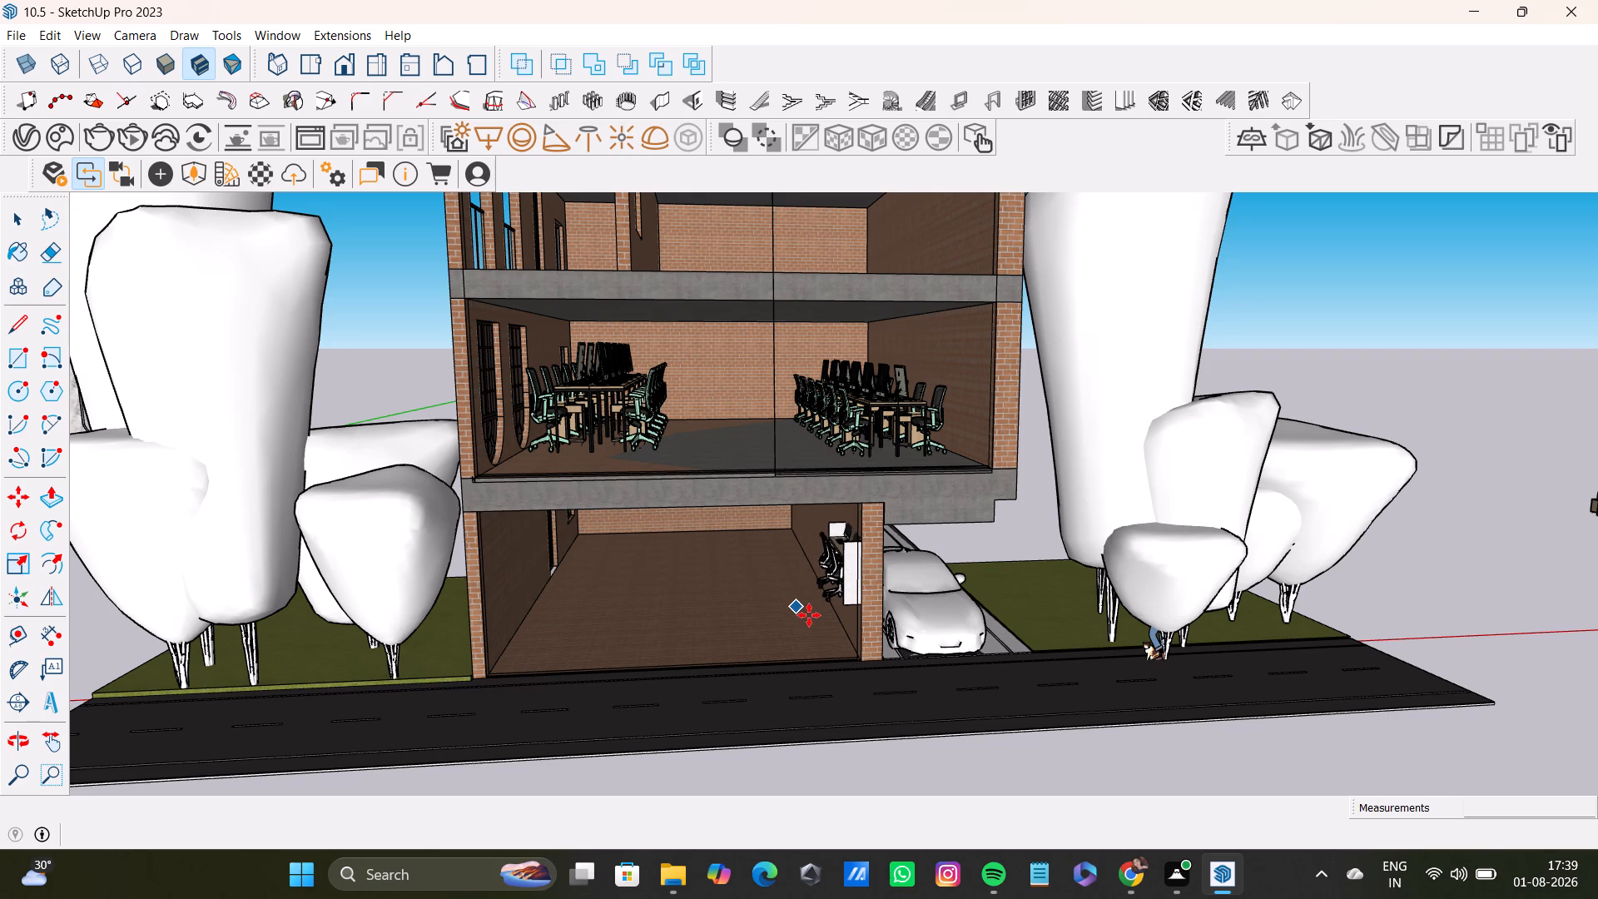
left_click(727, 618)
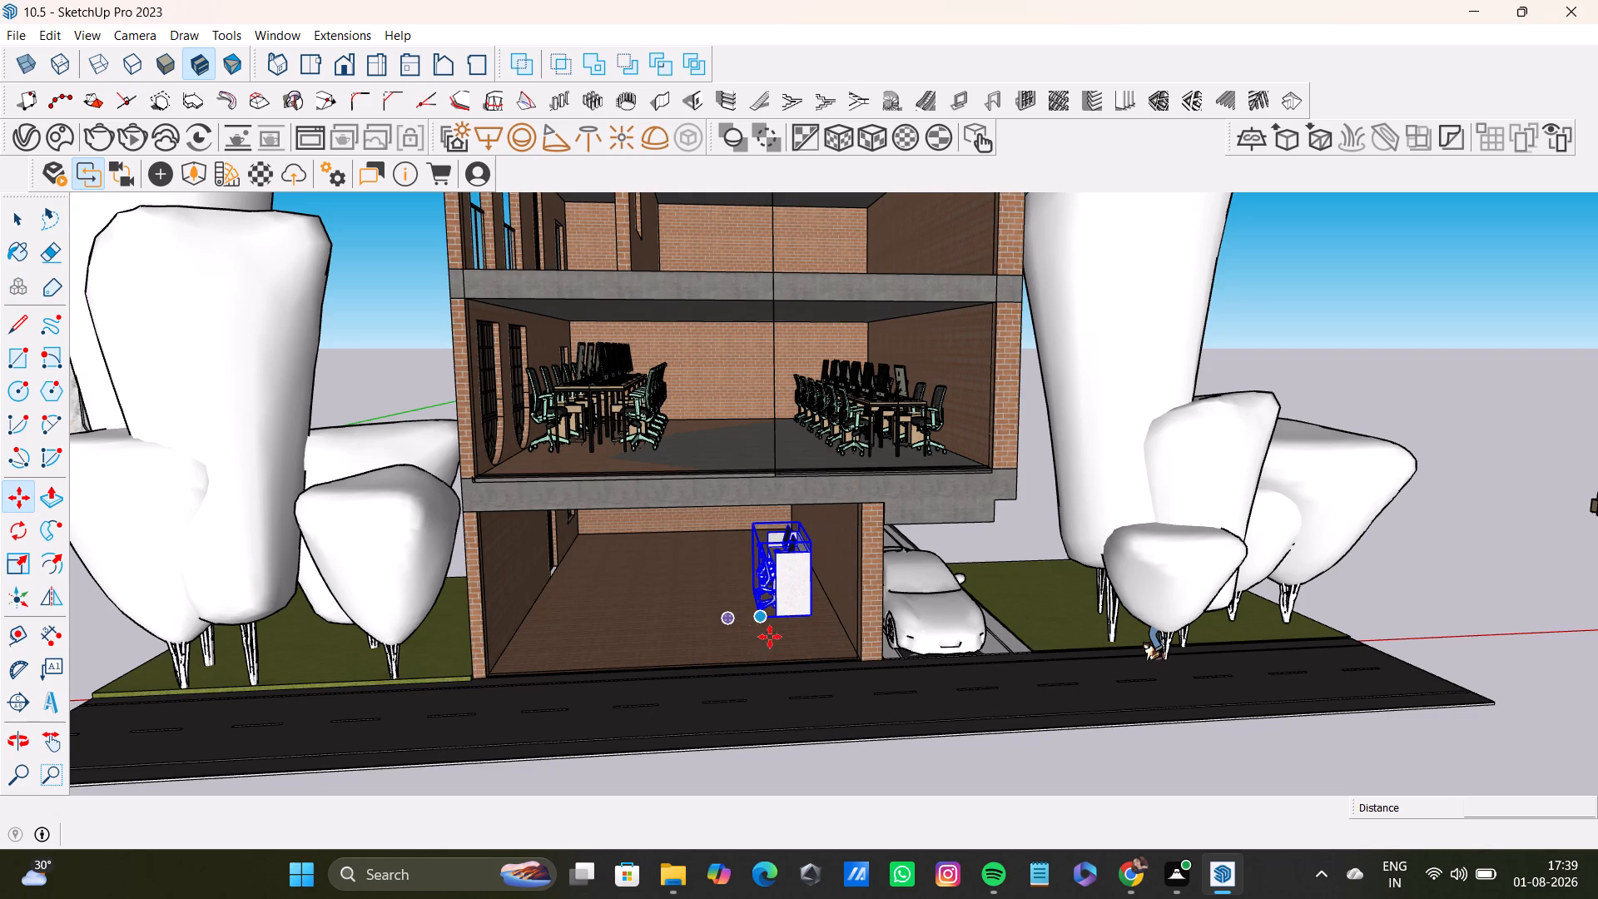
Move the two-seat workstation down about 10 1/8" beside the ground-floor room's side wall, keeping it next to the front opening.
scroll(792, 635, "up", 15)
middle_click_drag(771, 603, 905, 583)
key("m")
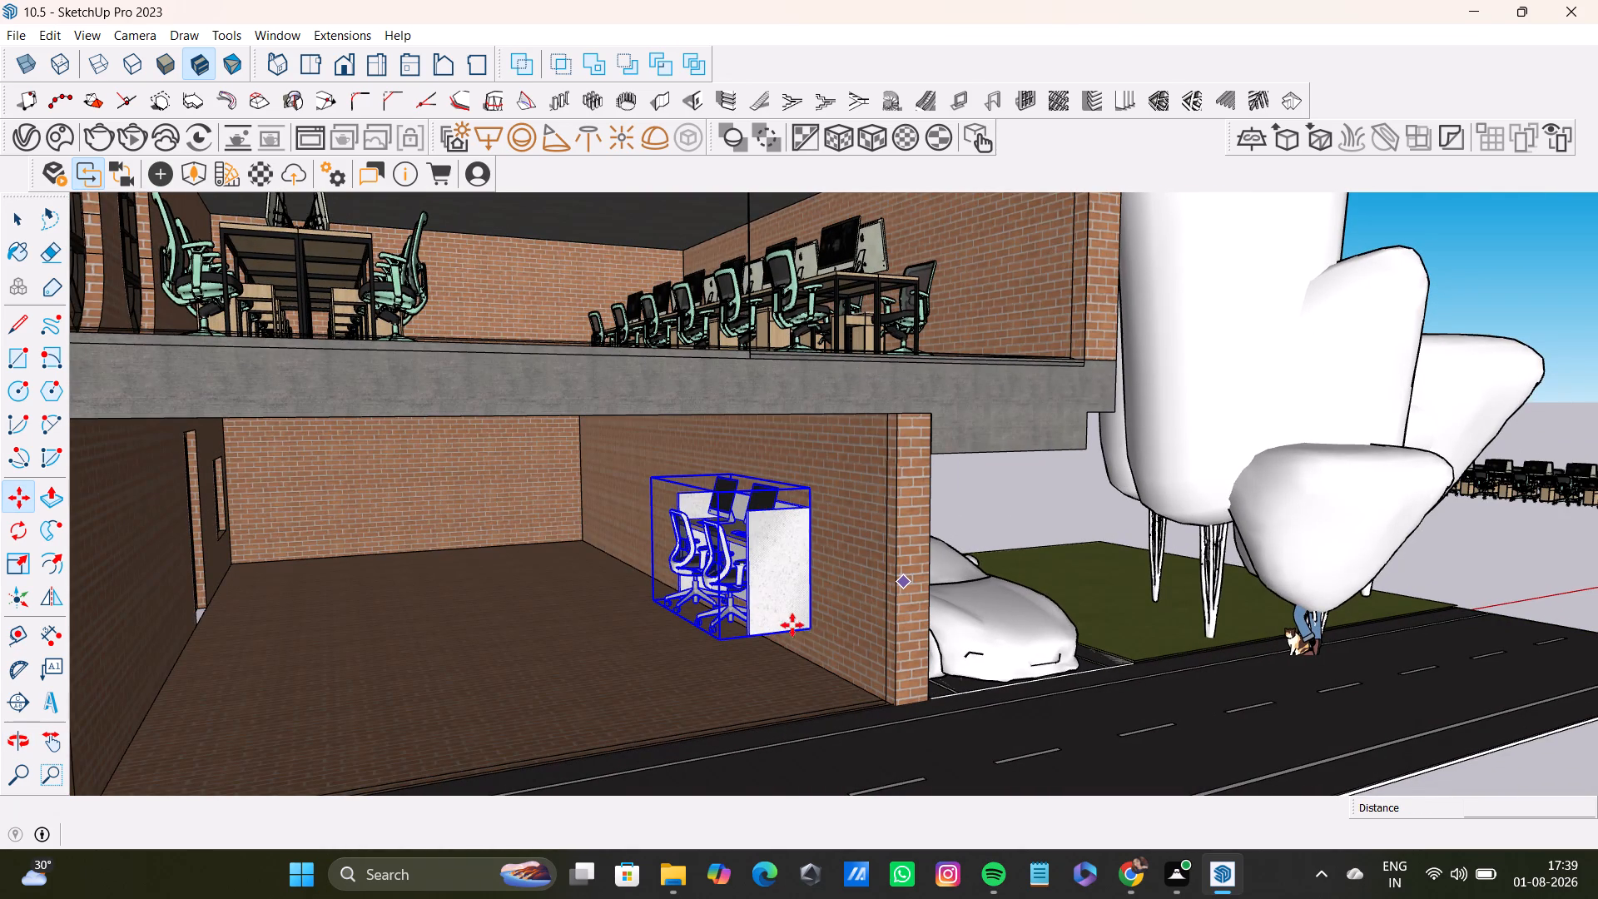
left_click(812, 630)
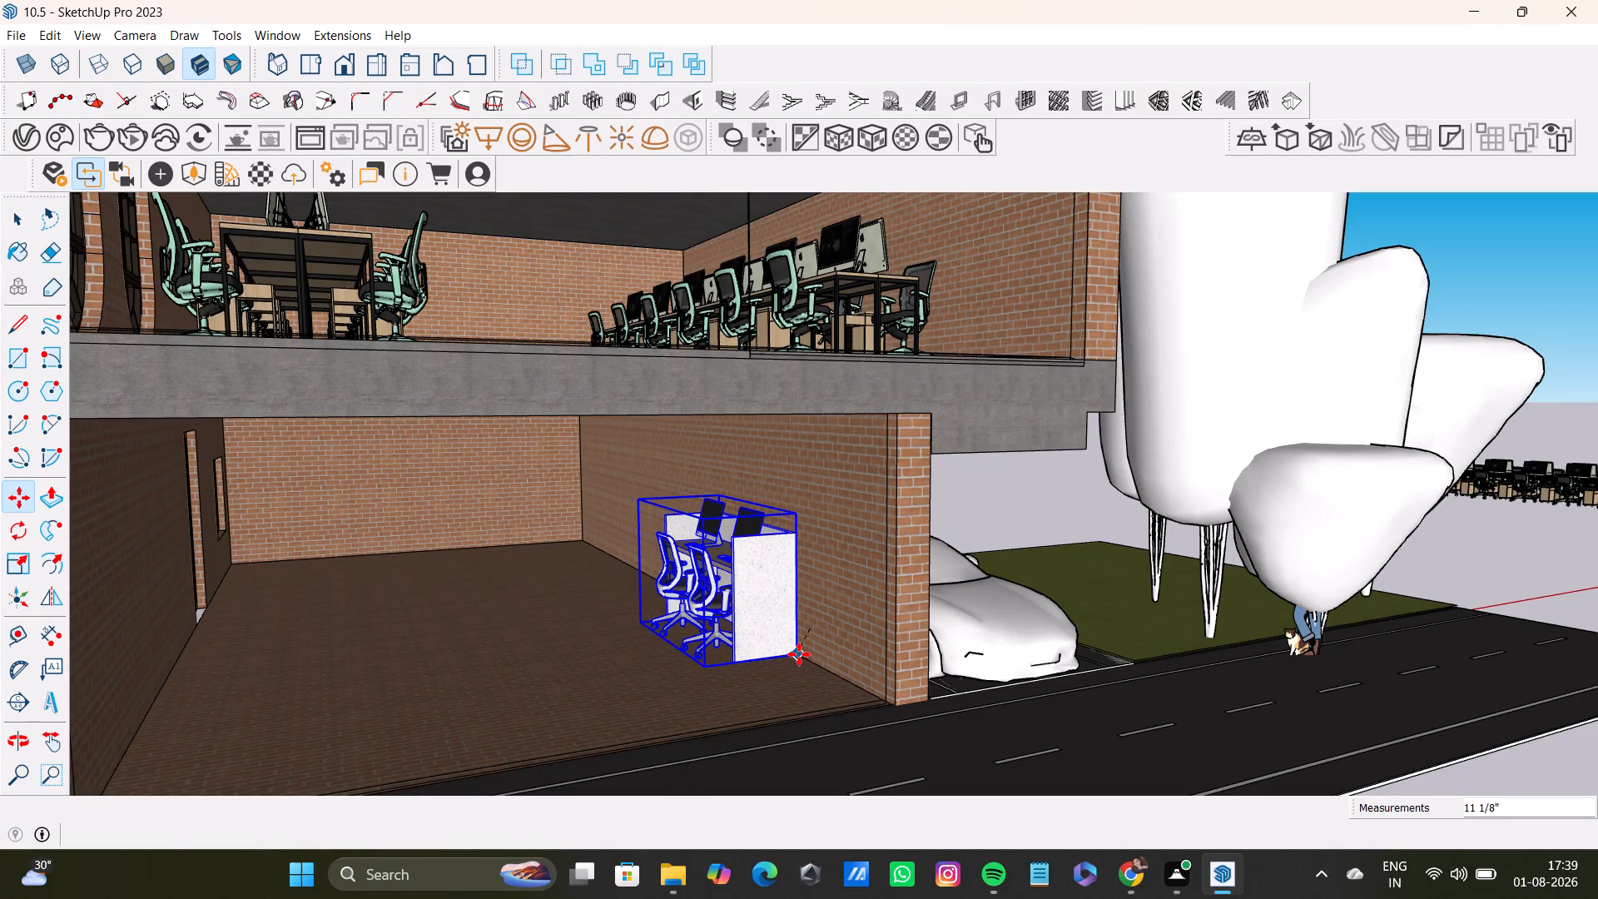
left_click(799, 654)
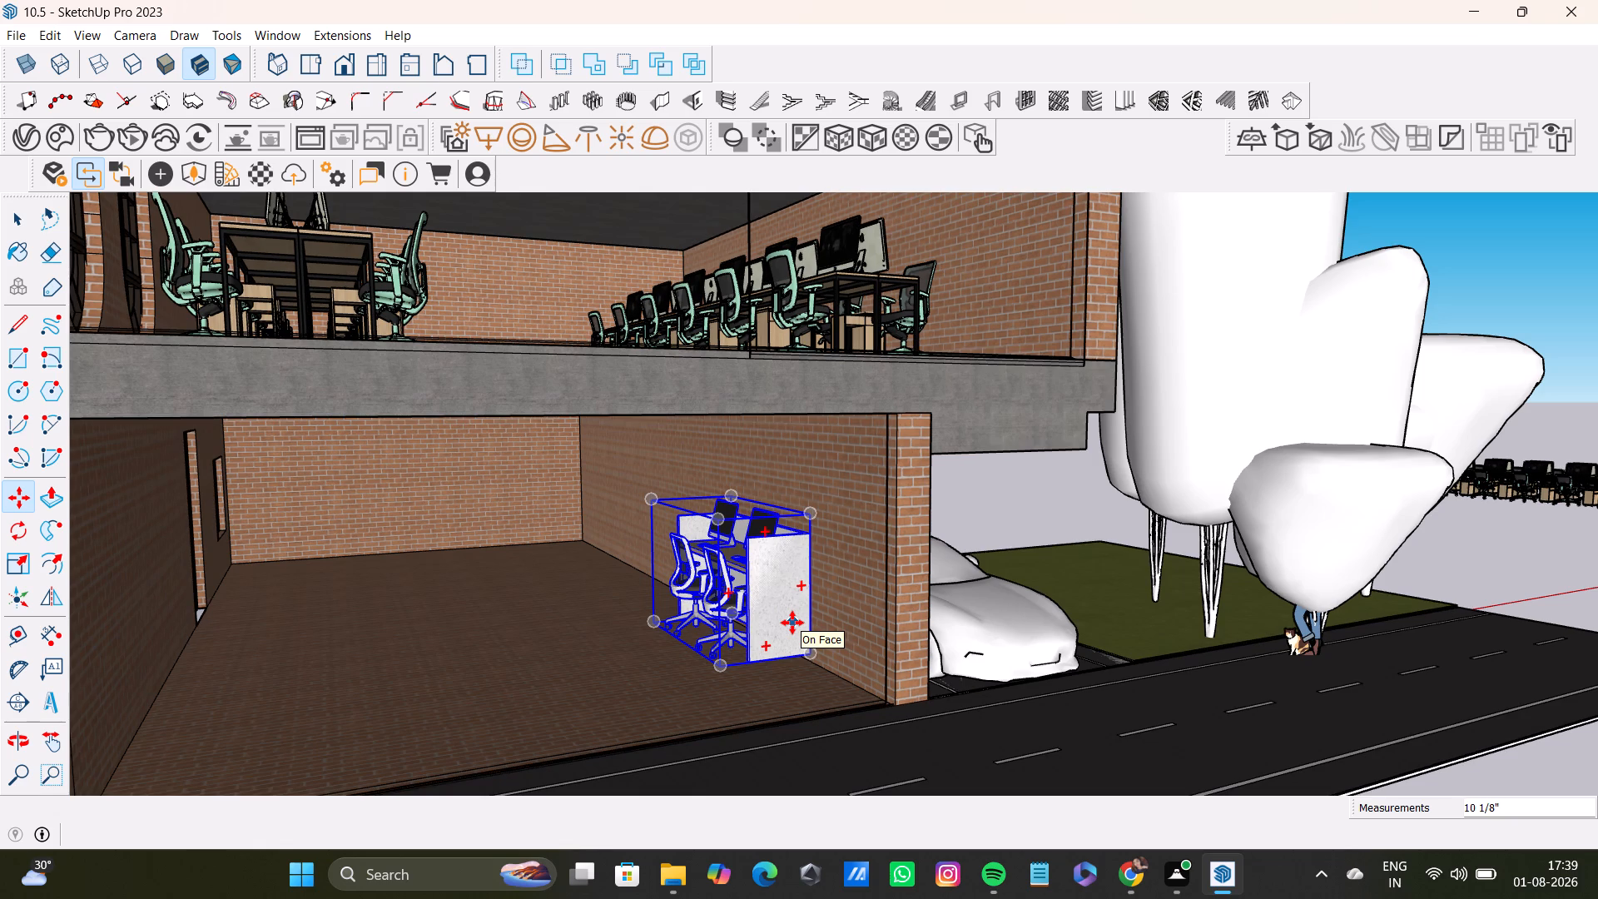
Move the two-seat workstation about 6' along the ground-floor side wall, deeper into the room and away from the front opening.
key("s")
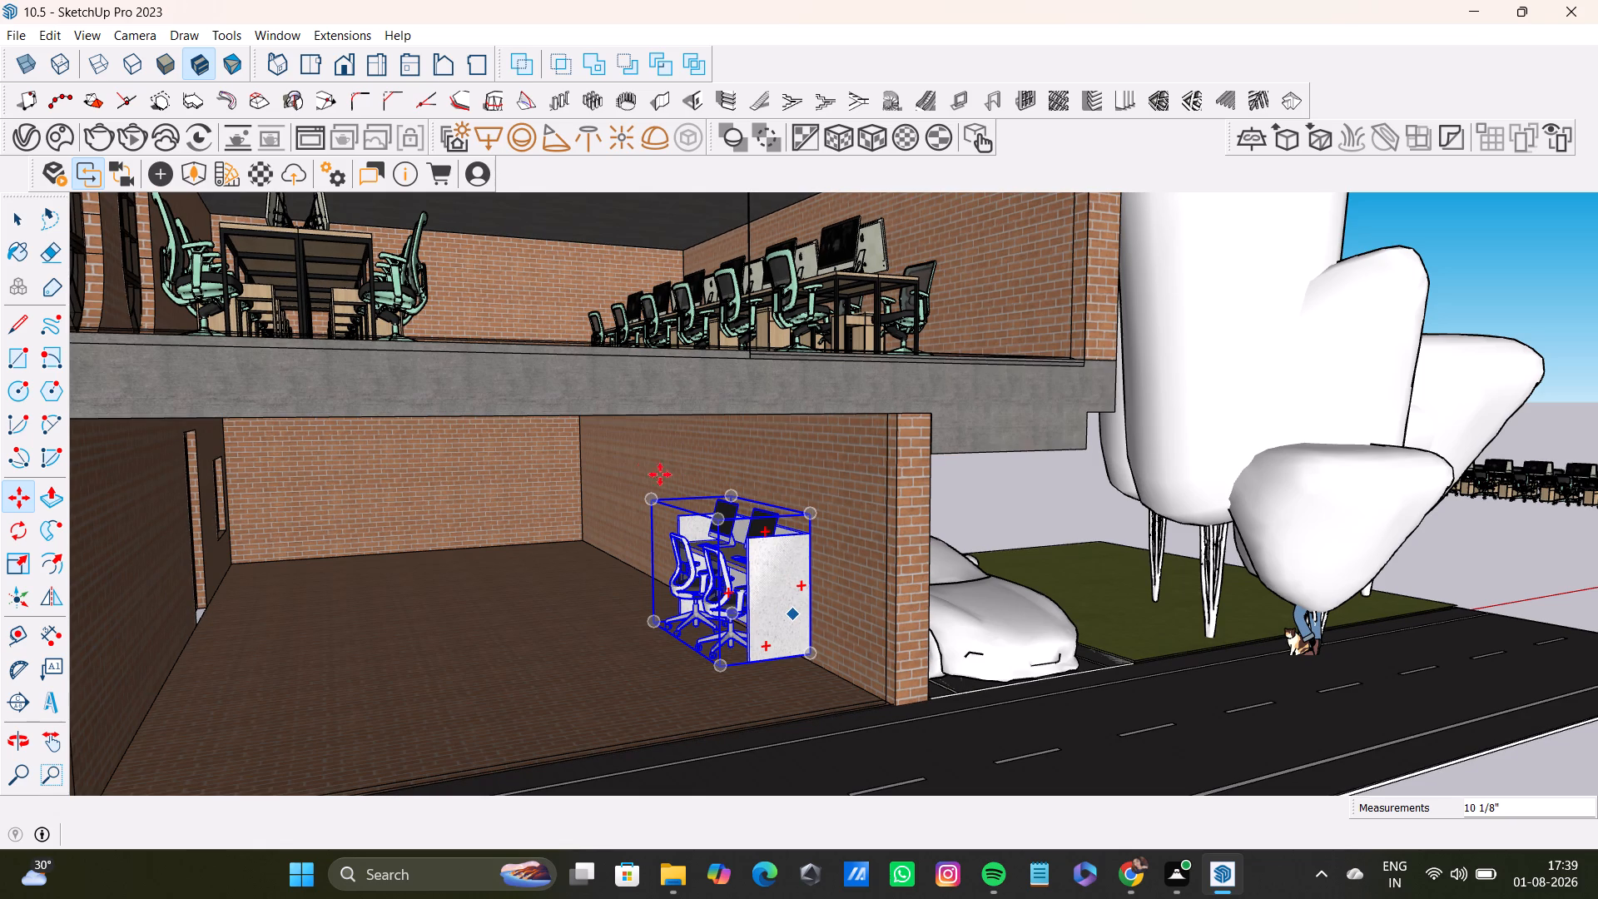
middle_click_drag(735, 626, 745, 626)
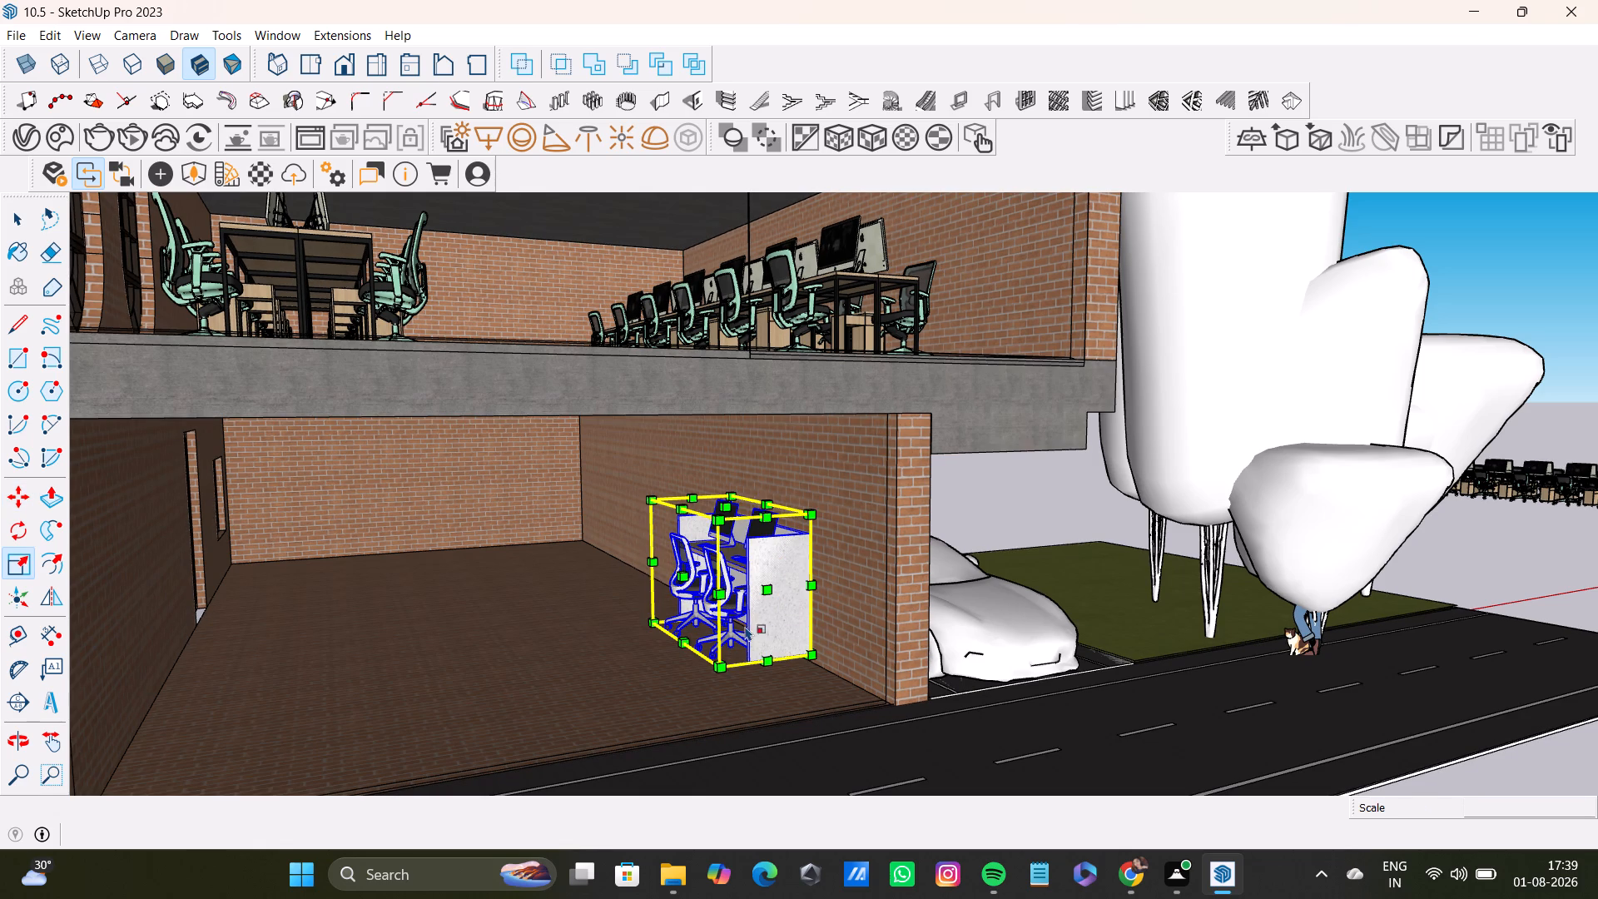
middle_click_drag(745, 626, 923, 648)
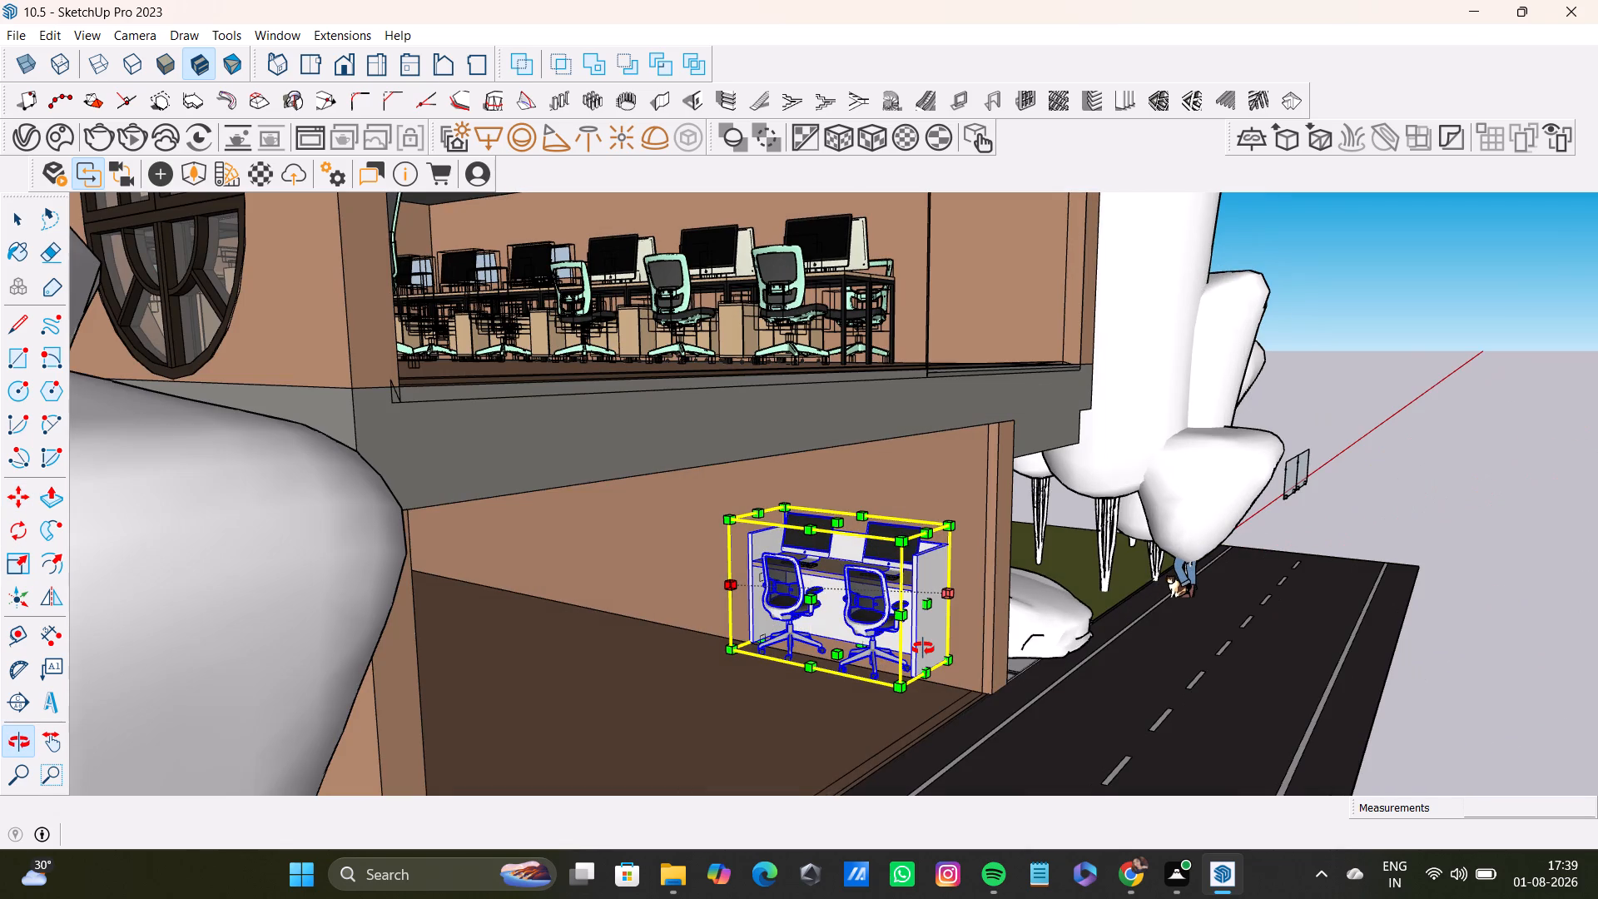
middle_click_drag(923, 648, 863, 655)
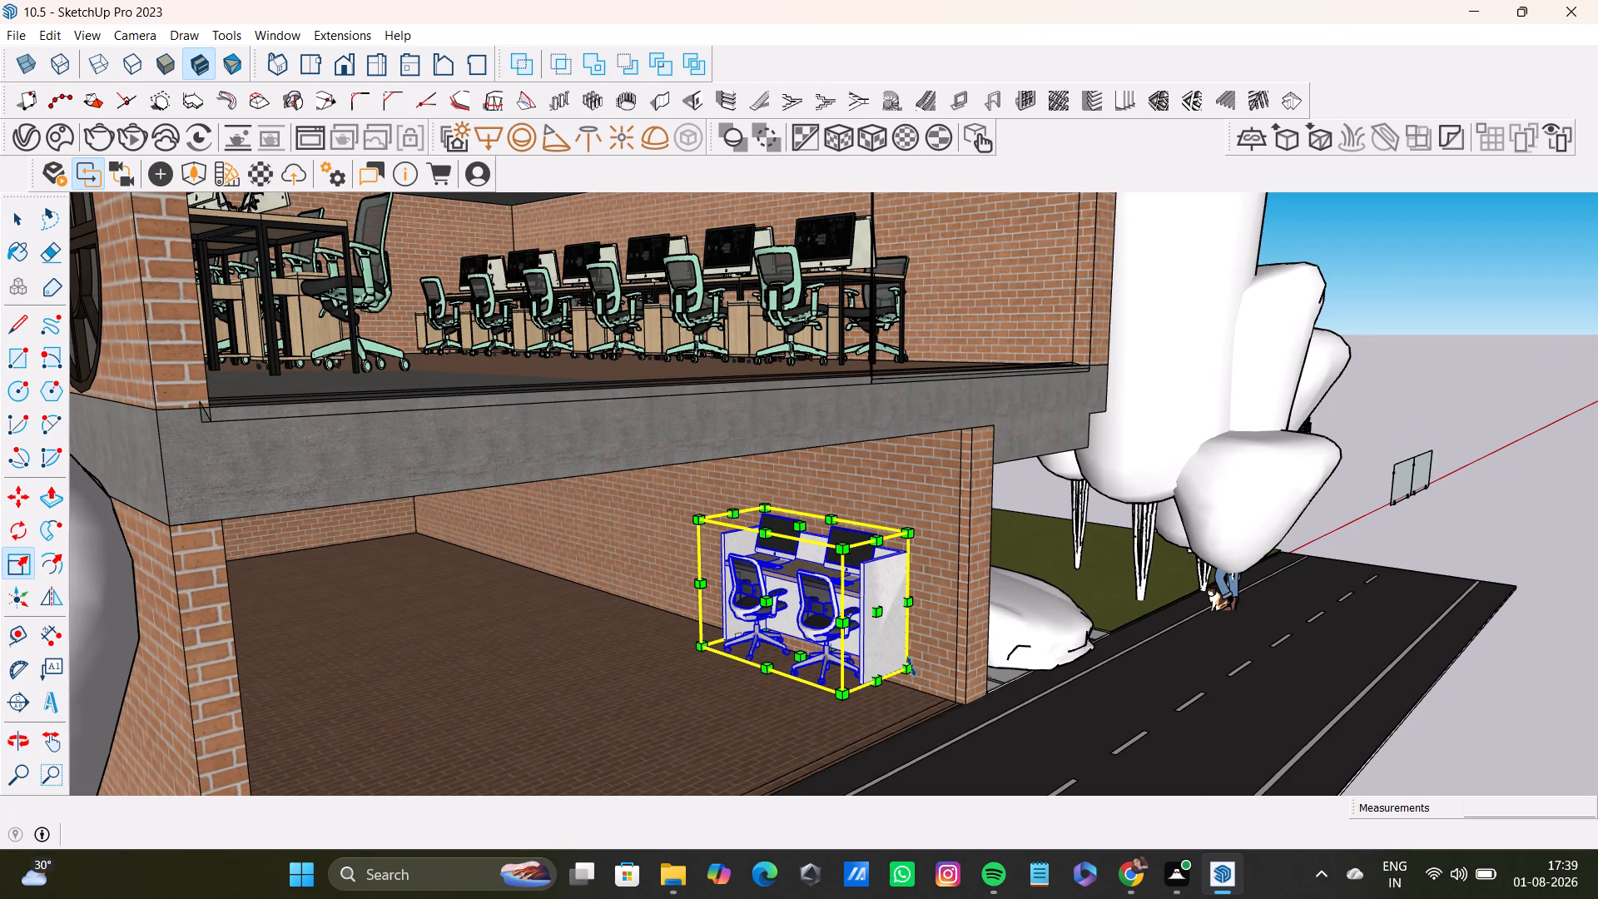
key("m")
left_click(910, 668)
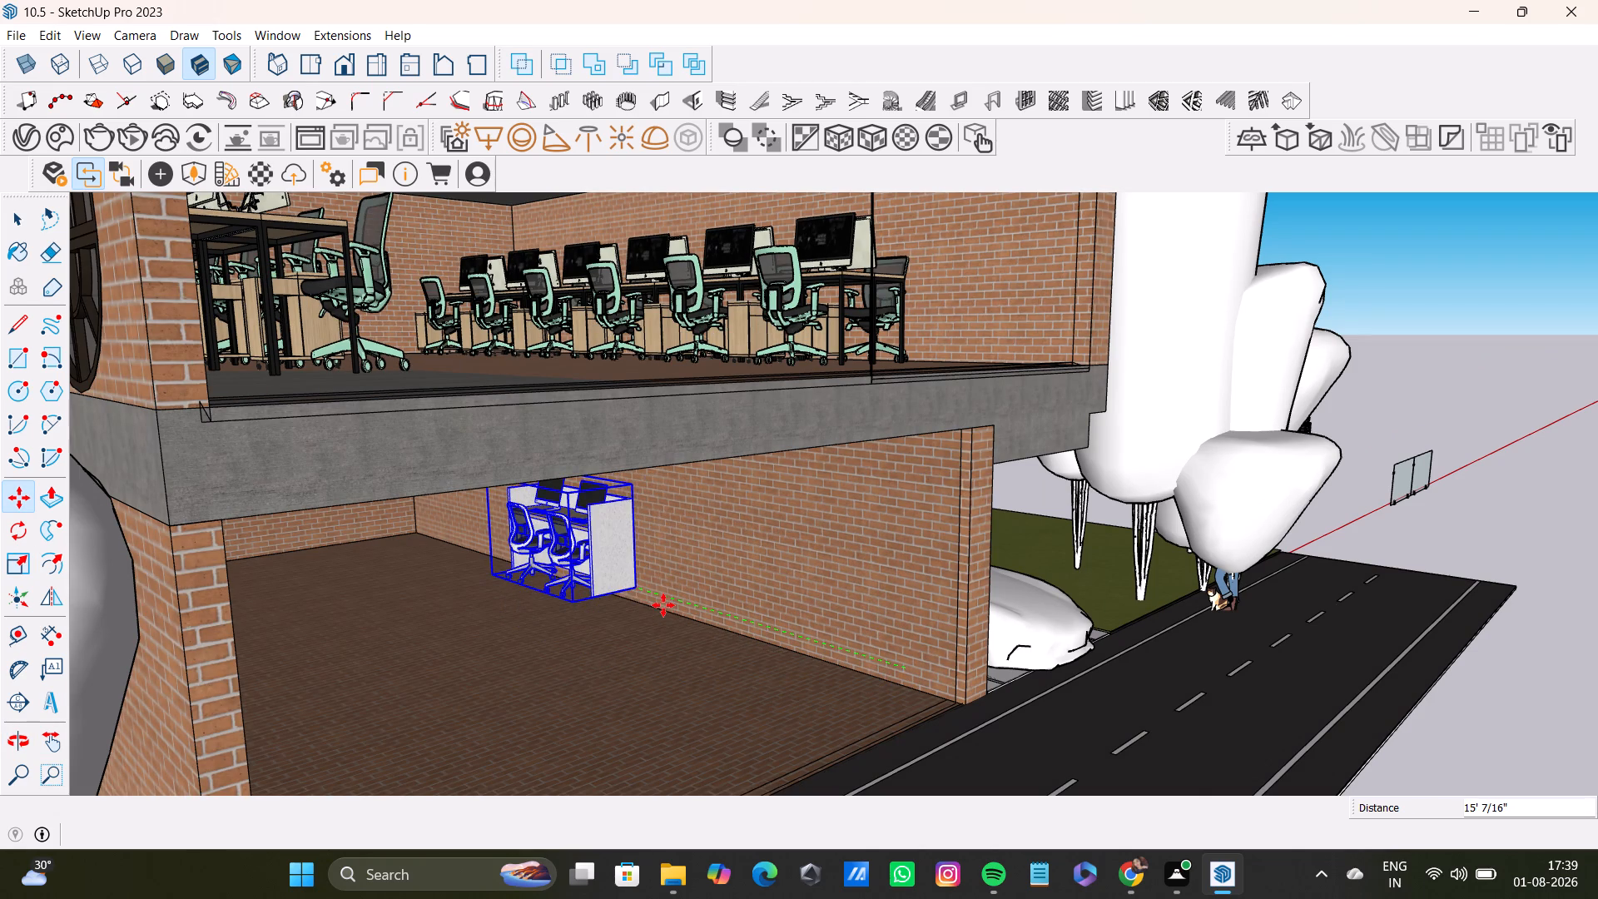
scroll(741, 648, "up", 4)
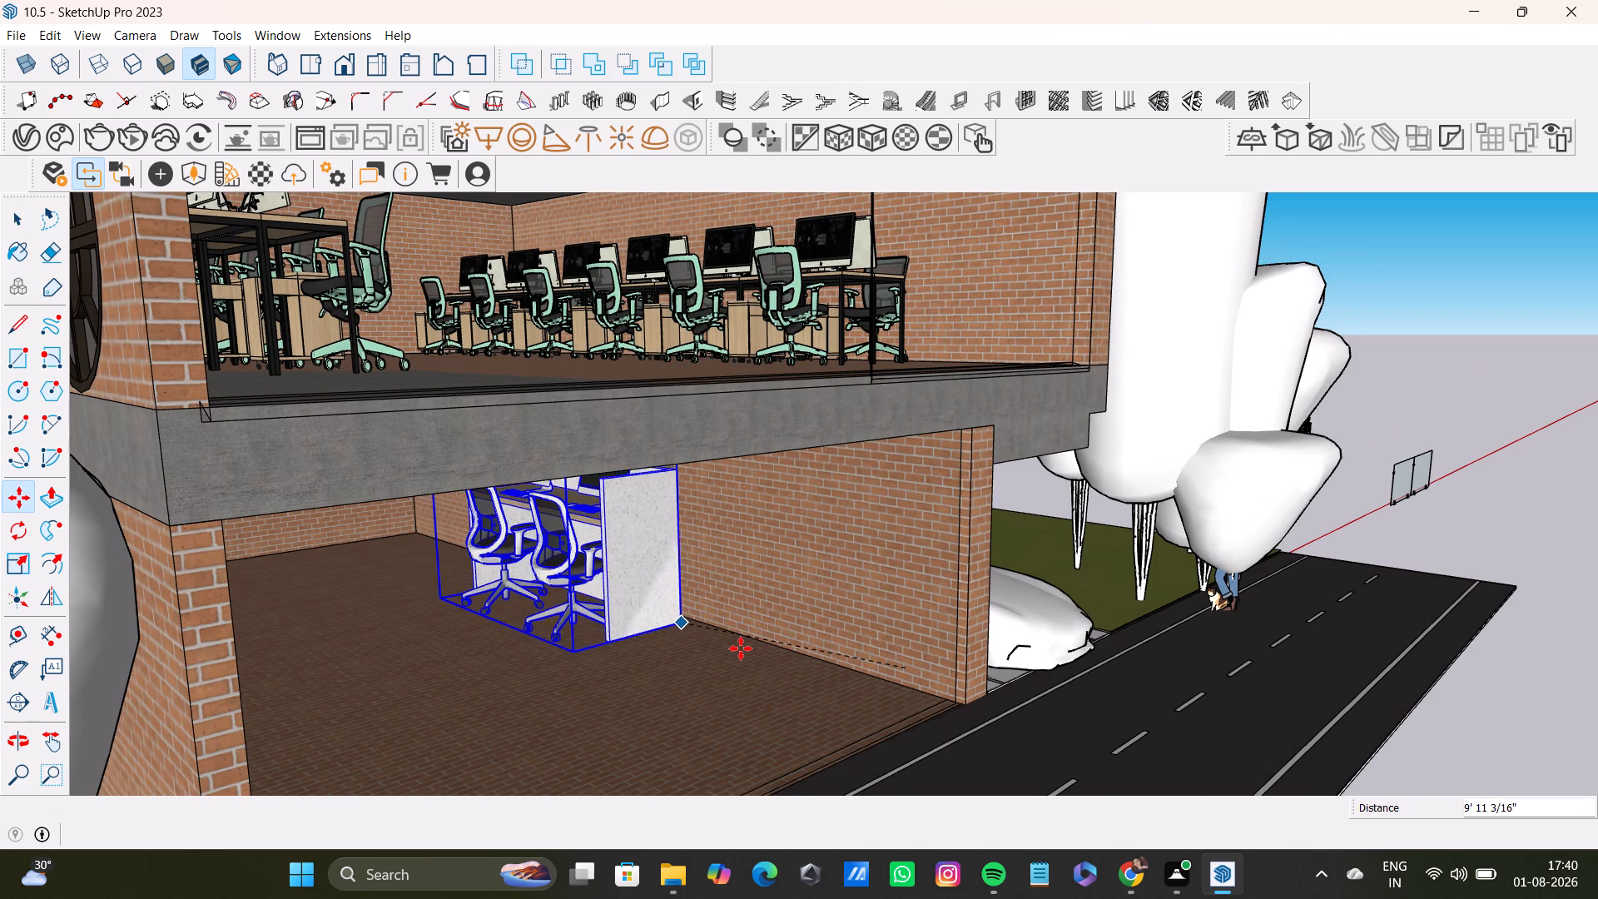
scroll(741, 648, "up", 6)
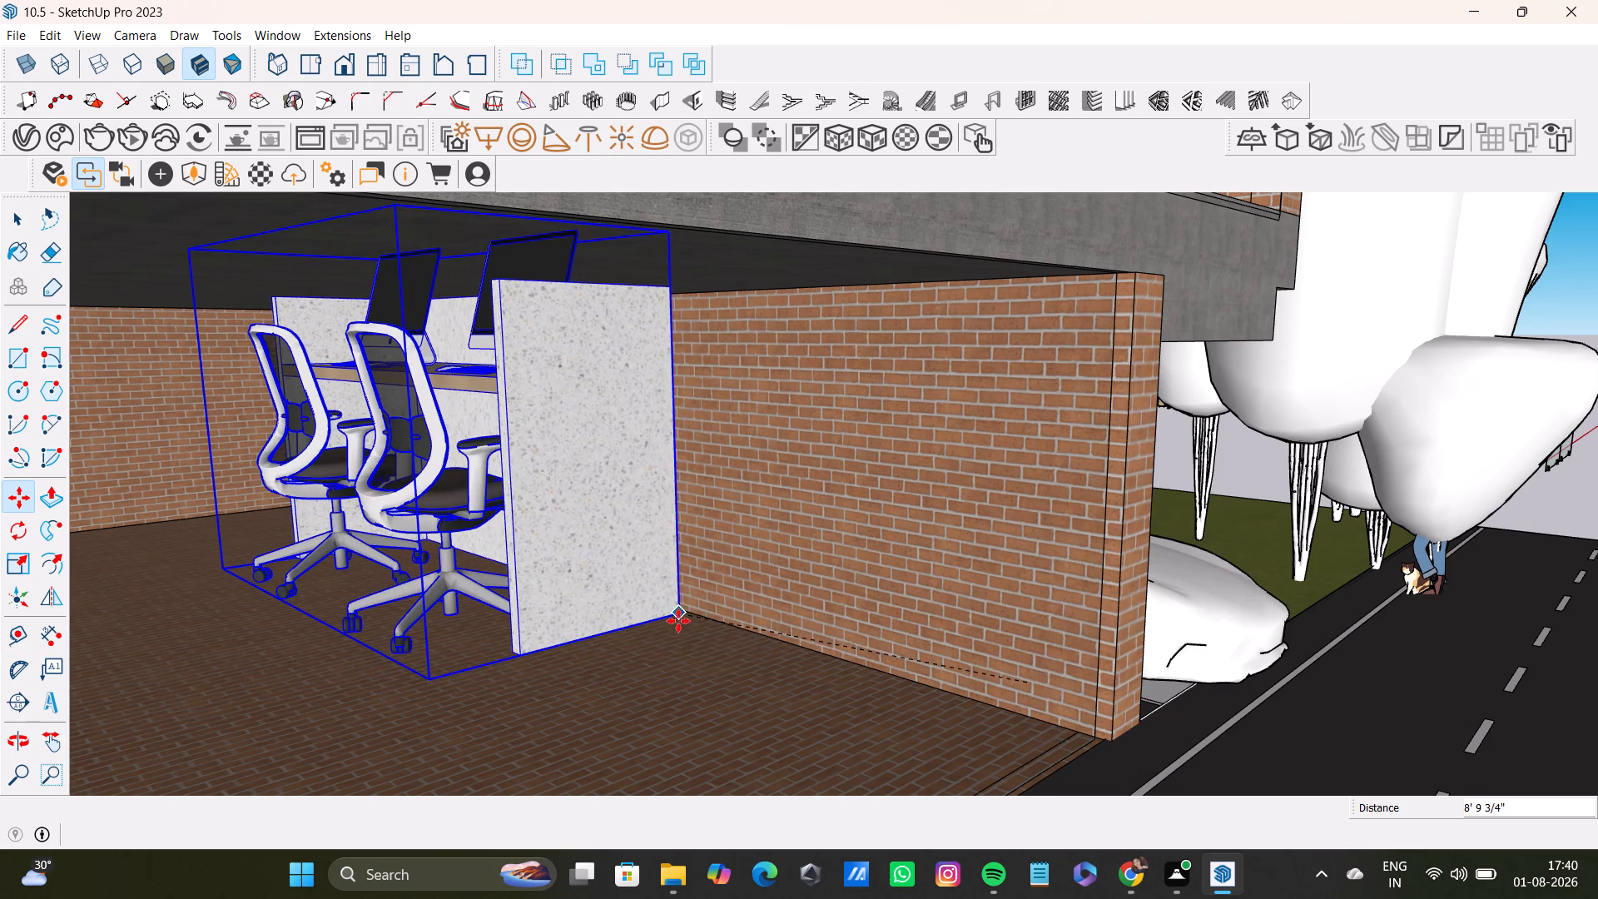
scroll(804, 661, "up", 2)
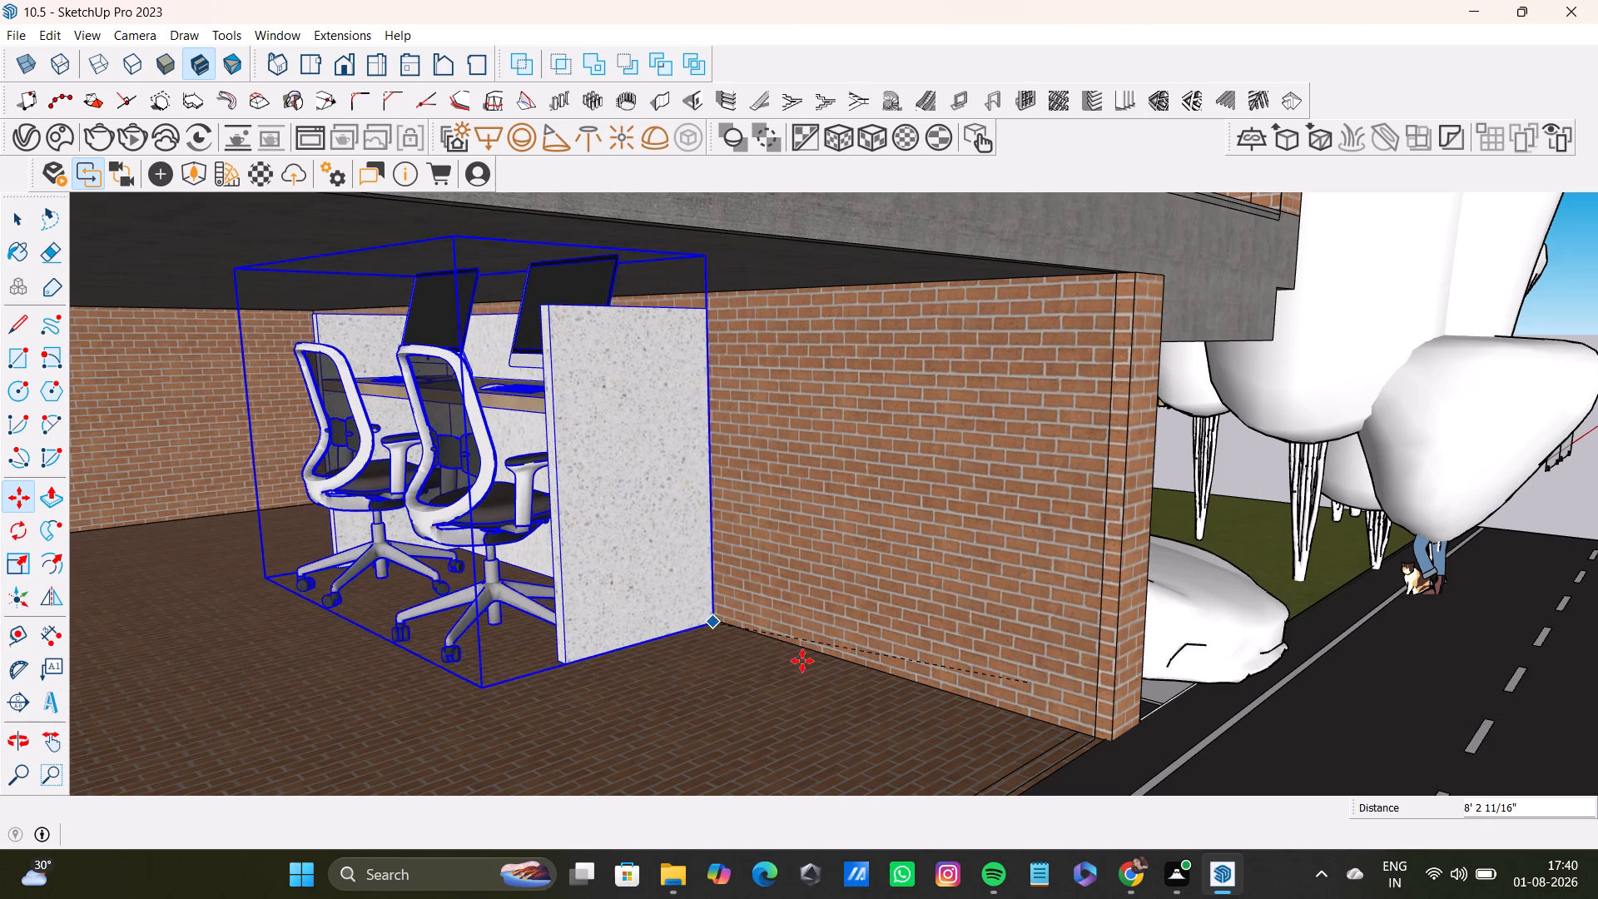
scroll(802, 661, "up", 10)
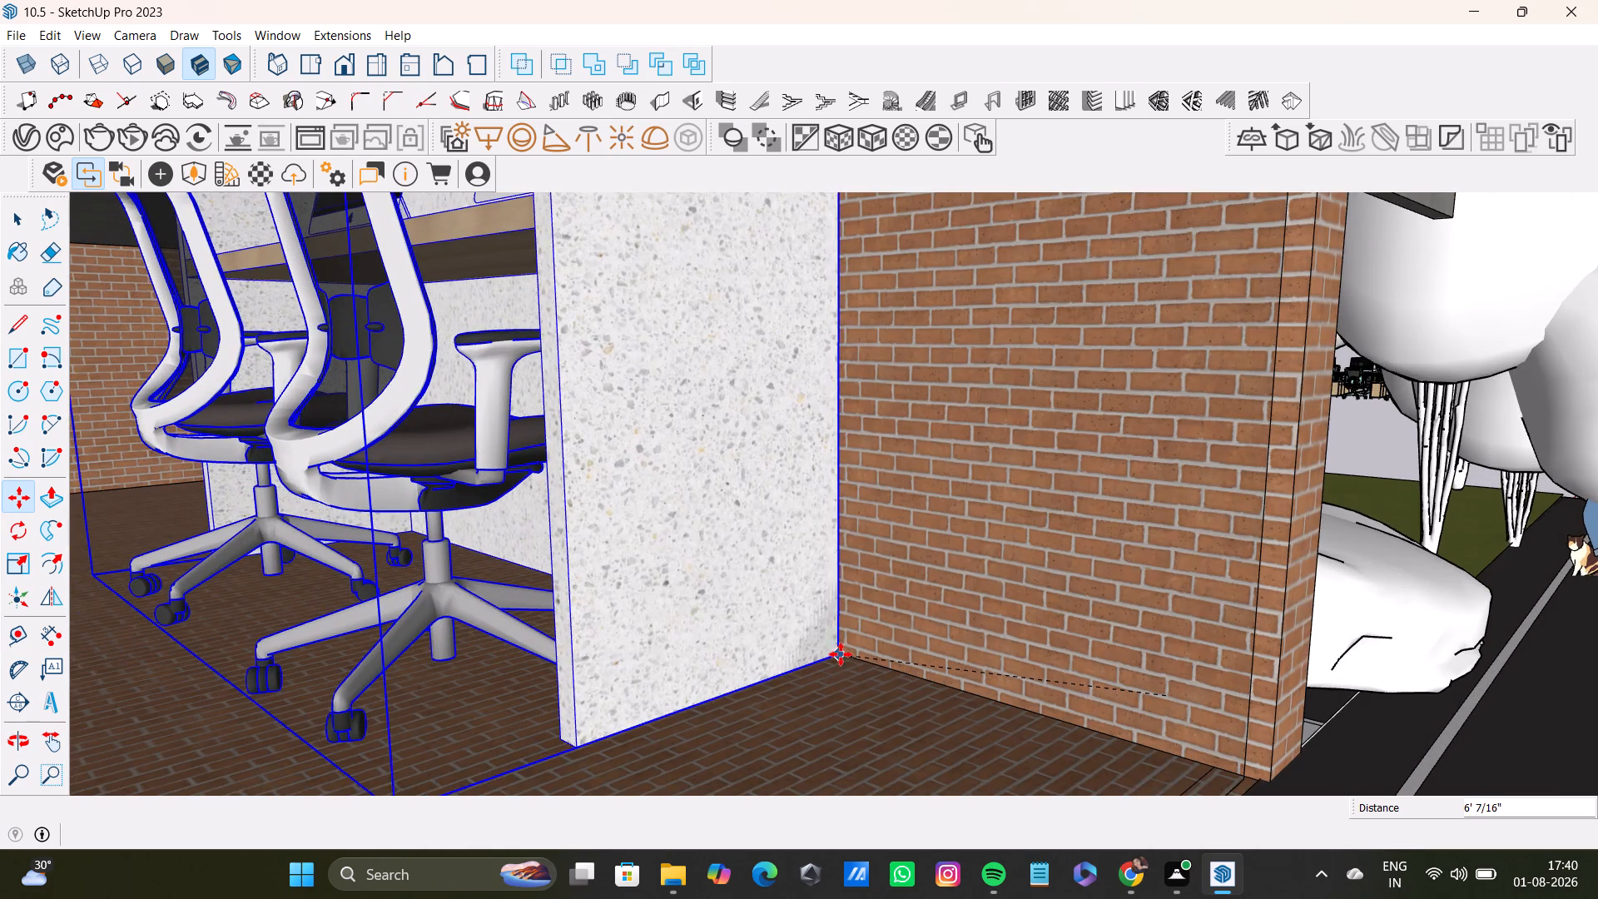
left_click(845, 654)
Scale the two-seat workstation's height down to about 0.58 along the blue axis, keeping its base on the floor.
scroll(605, 528, "down", 7)
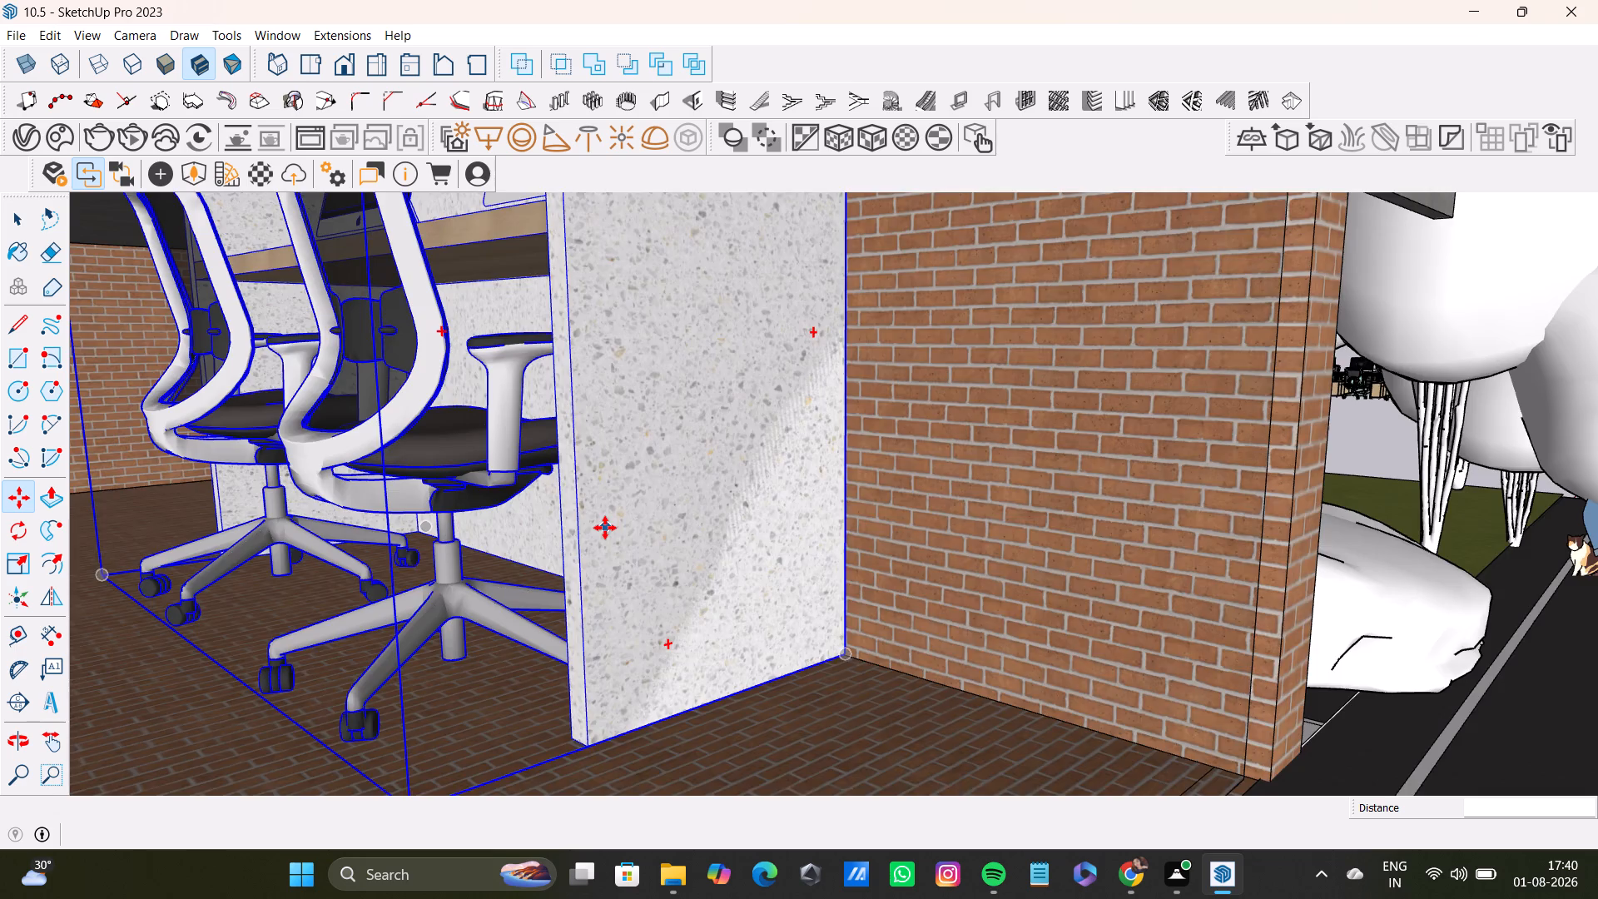
scroll(605, 528, "down", 4)
key("s")
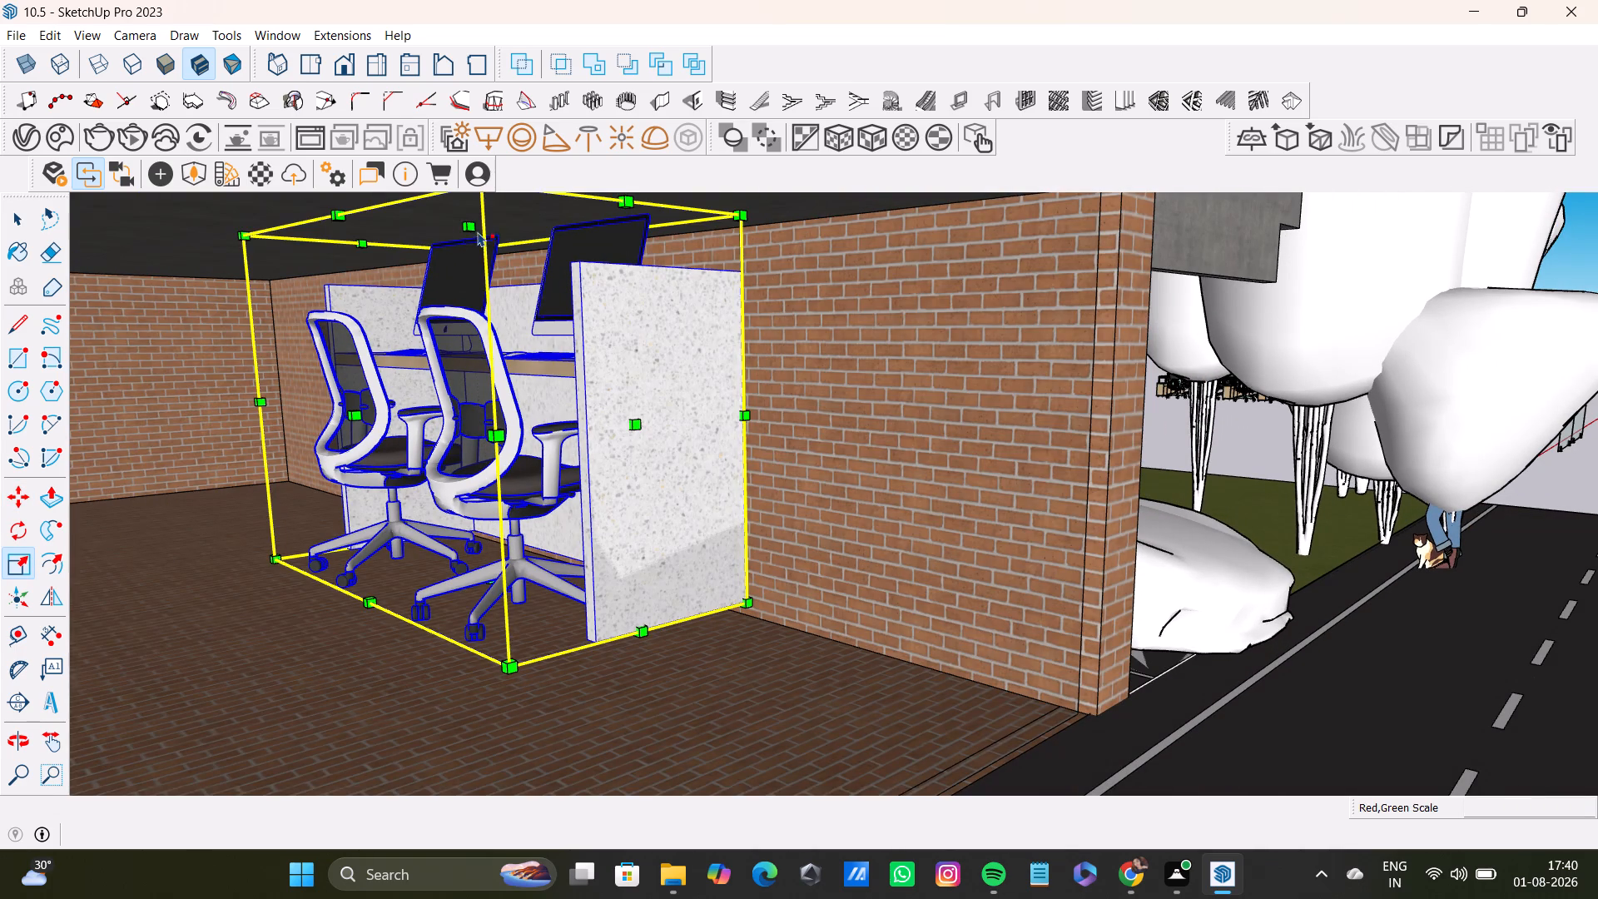
left_click(473, 225)
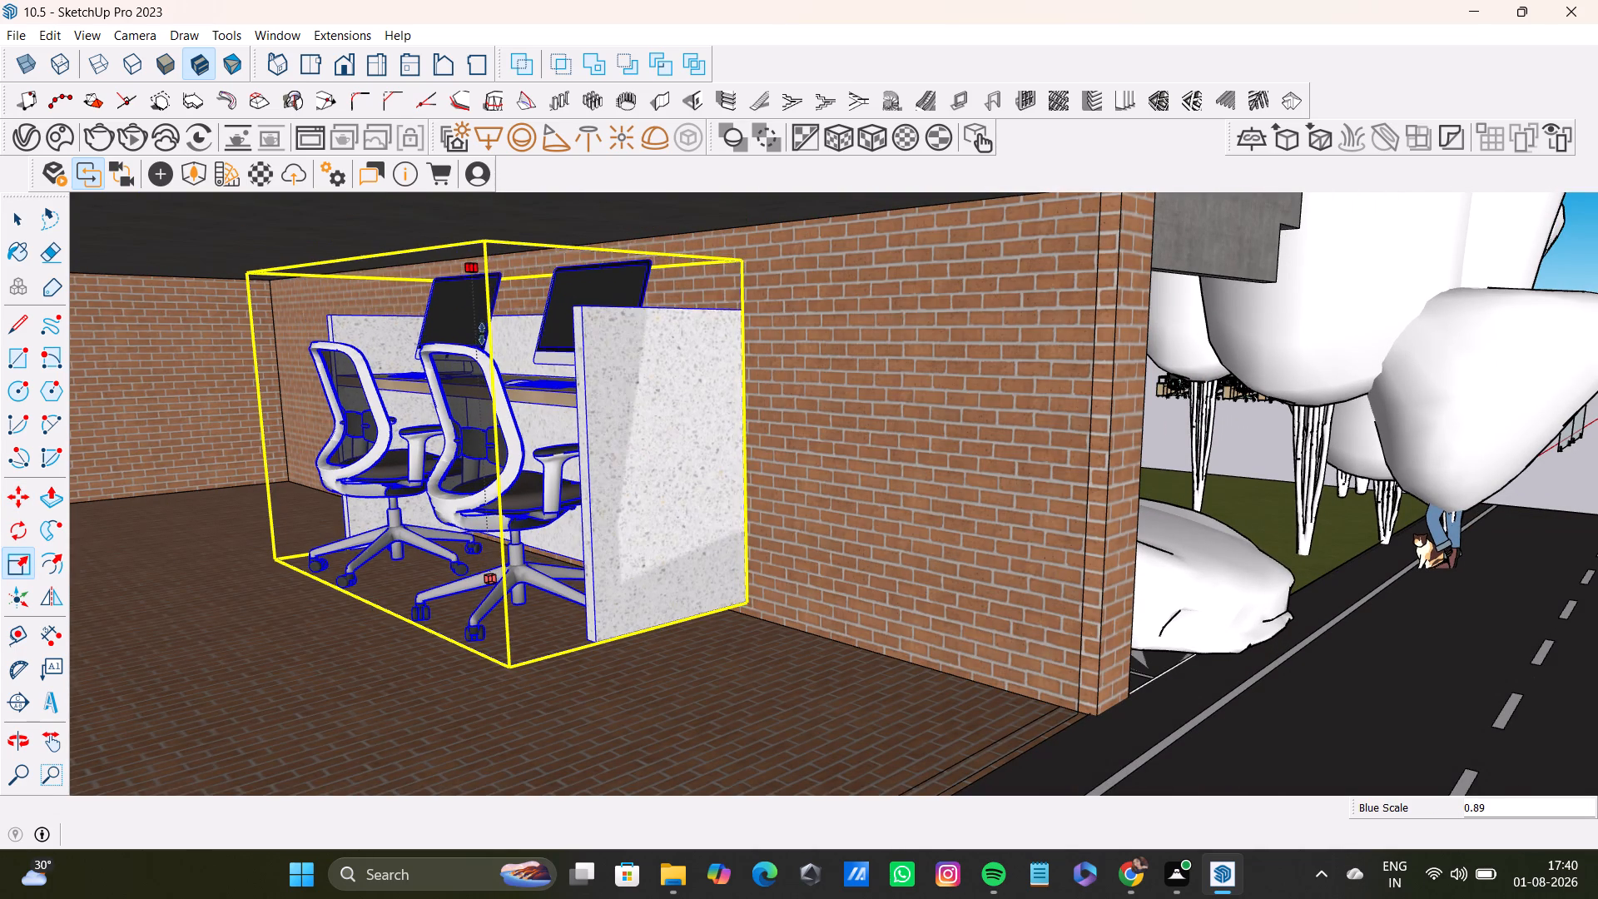
left_click(485, 380)
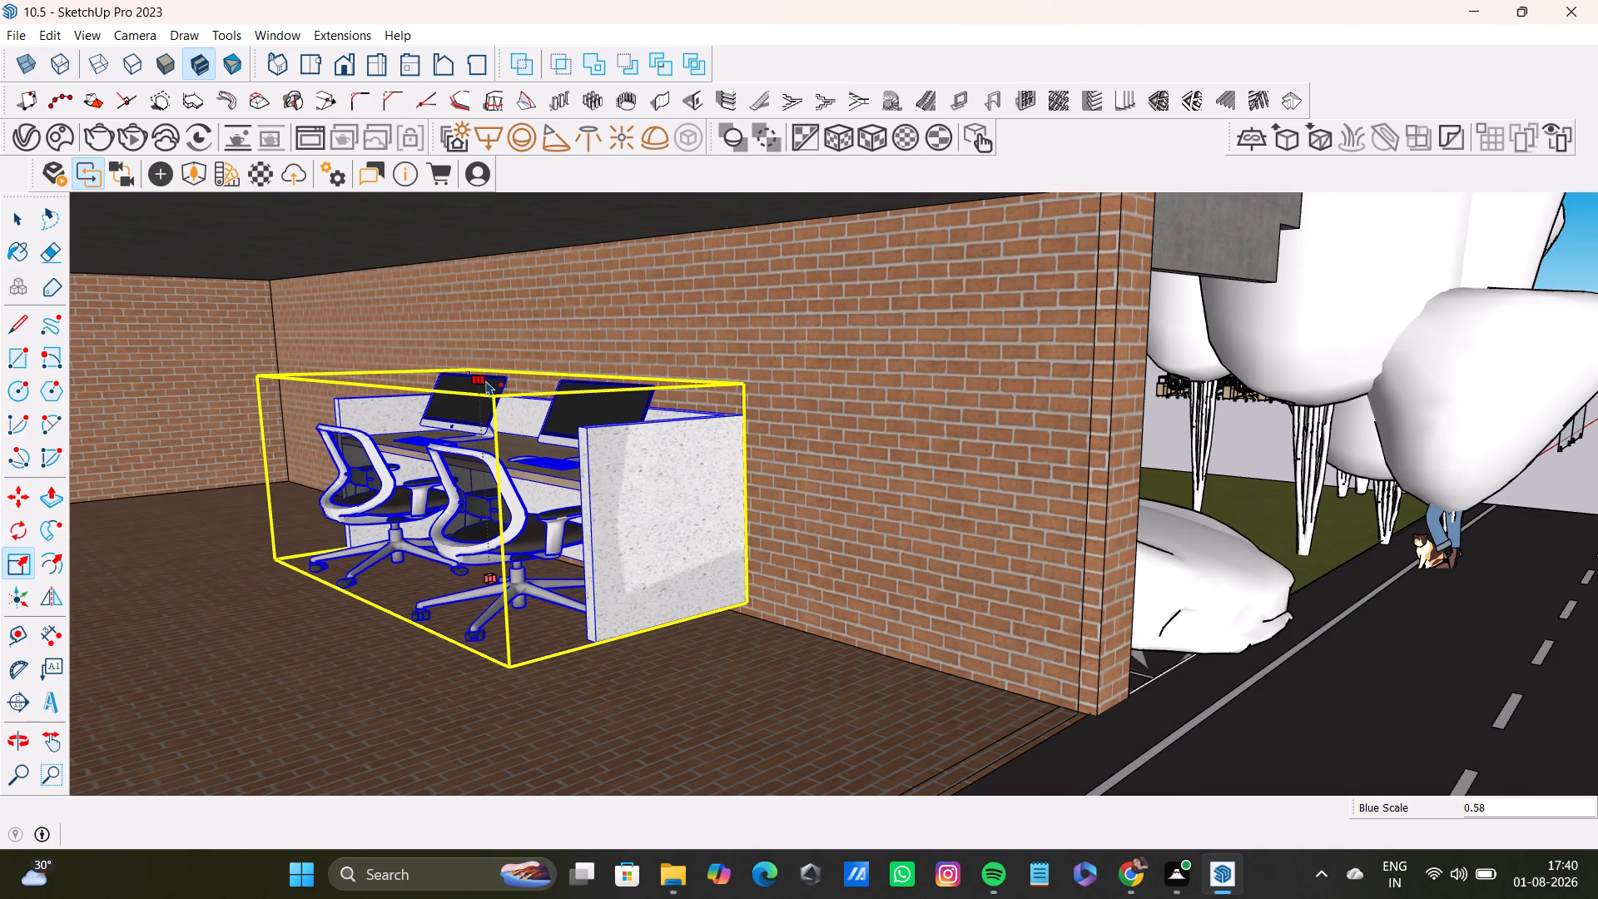
Copy the two-seat workstation about 25' 9 1/2" from the ground-floor room up onto the floor above the desk-filled level, near its side wall.
key("m")
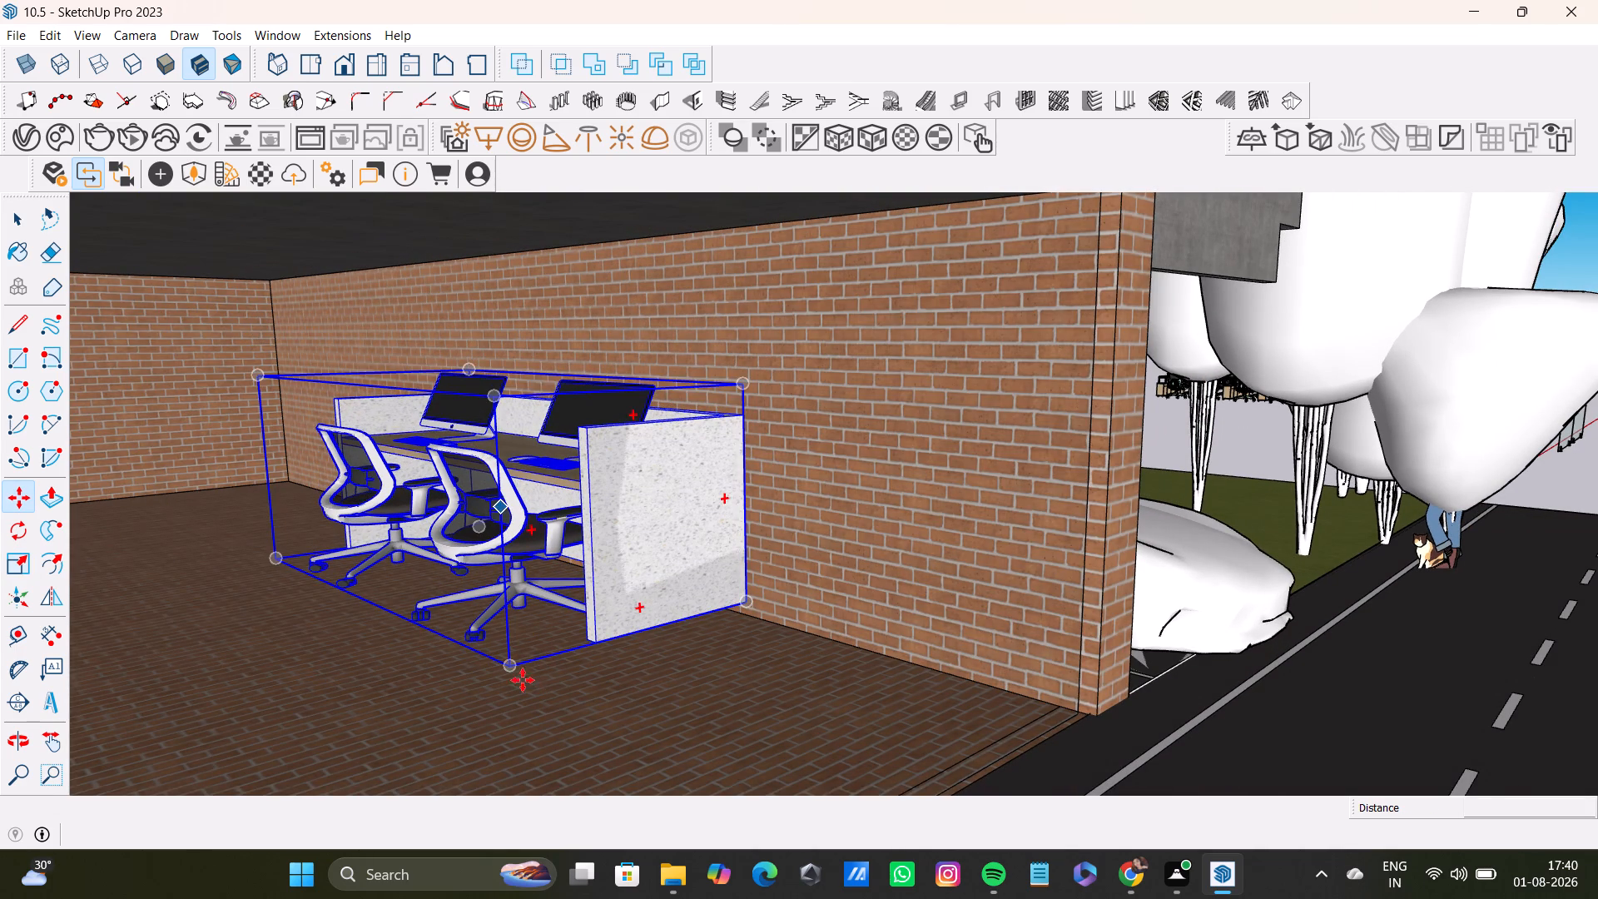
left_click(516, 669)
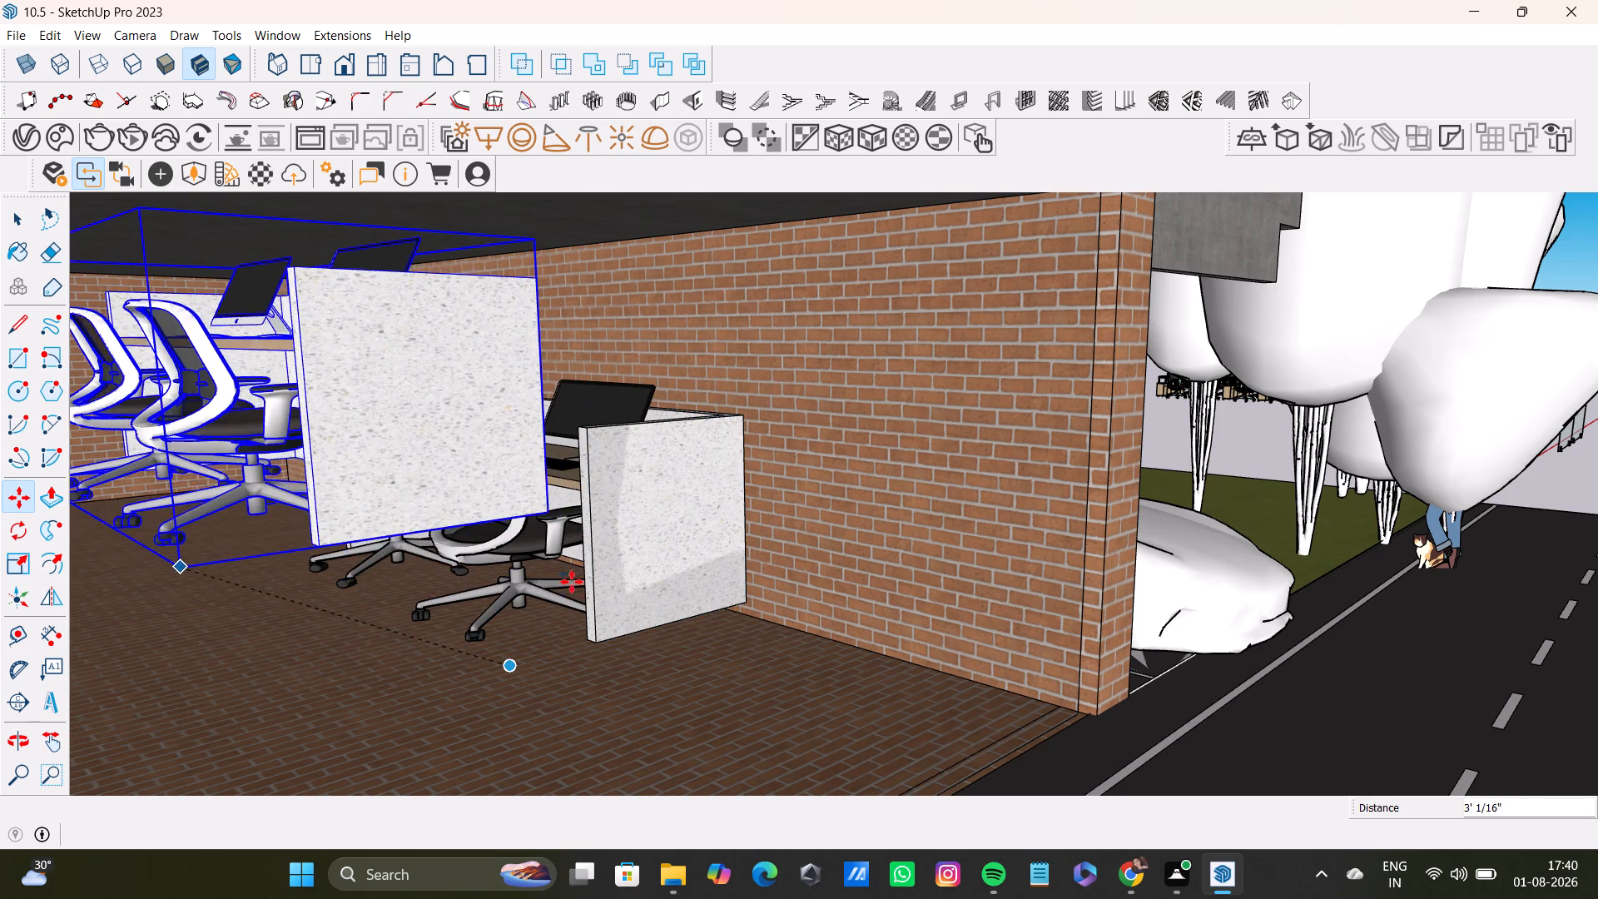
scroll(628, 572, "down", 3)
scroll(628, 572, "down", 18)
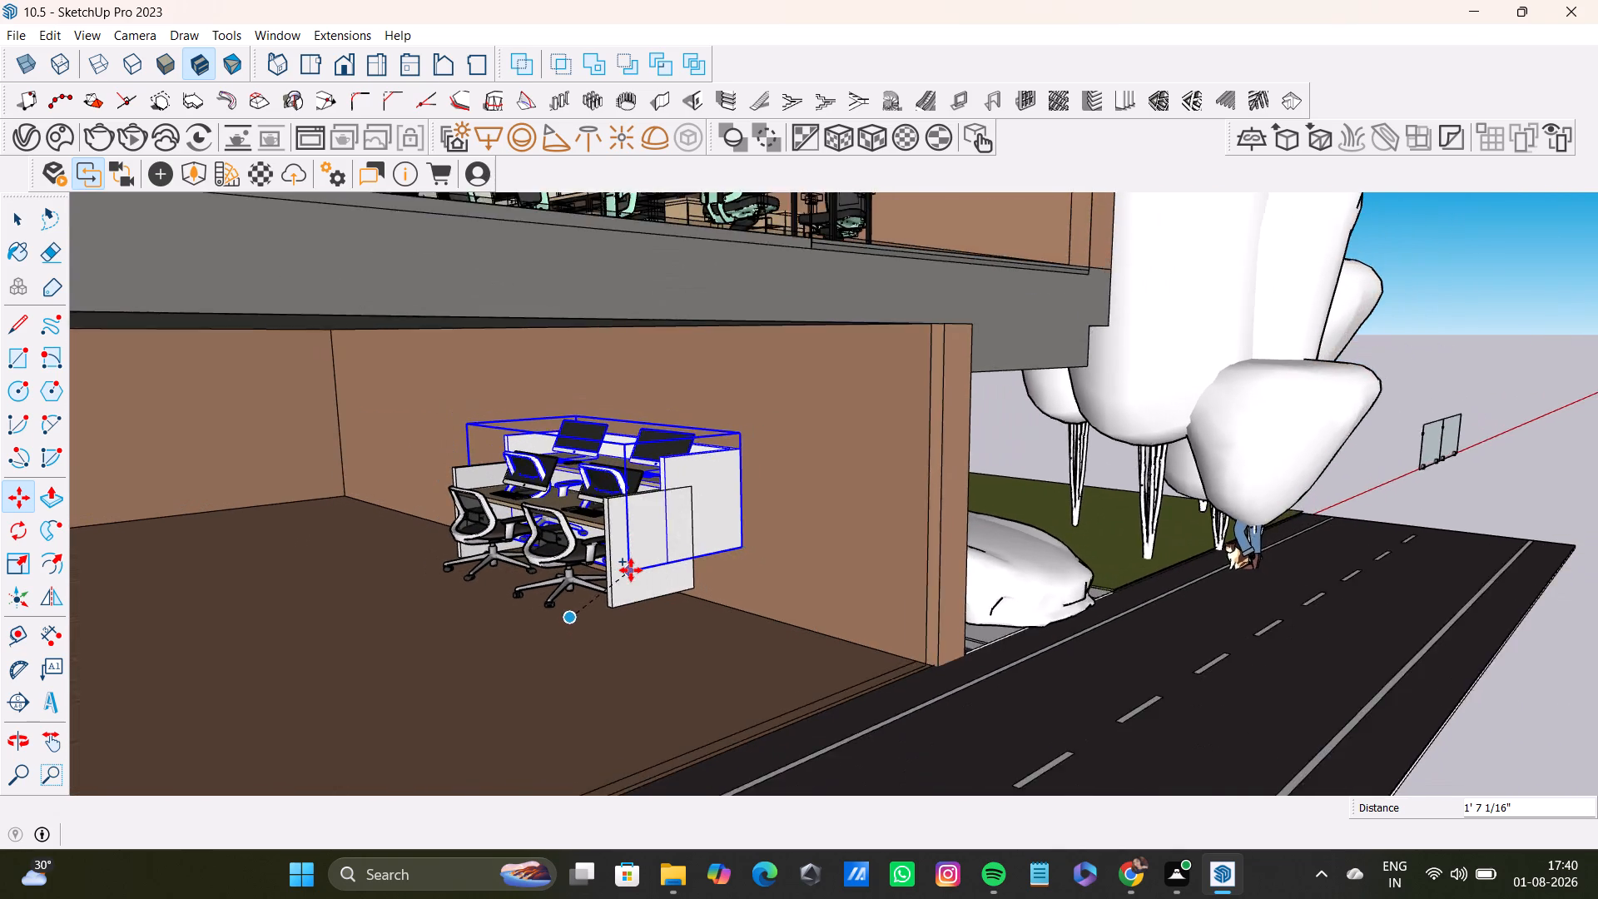
scroll(631, 570, "down", 16)
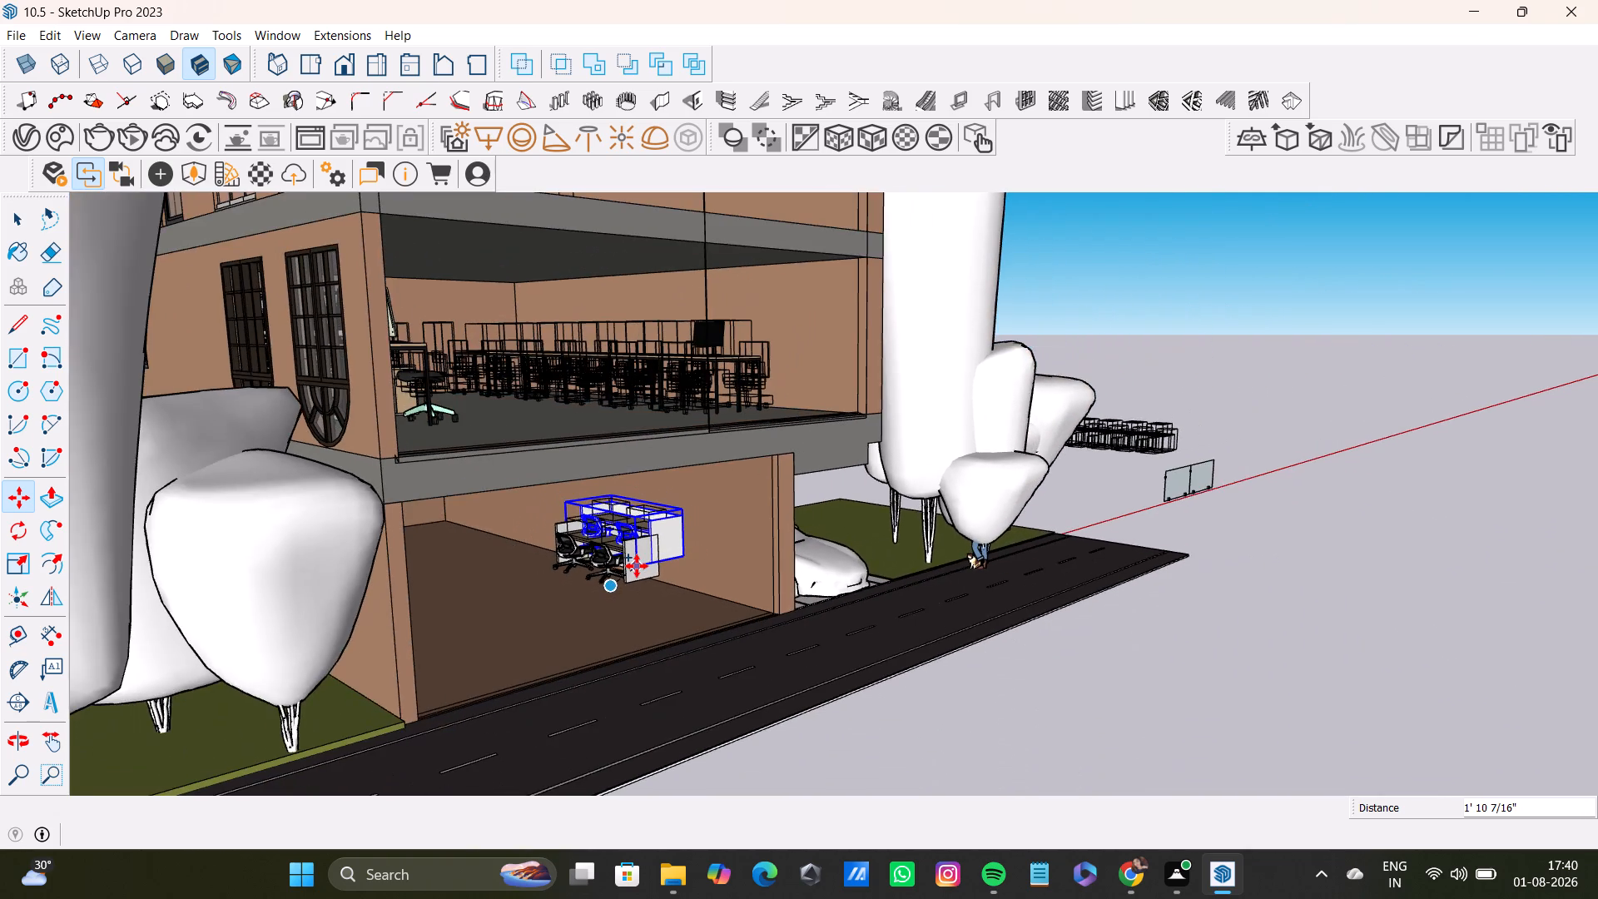
scroll(637, 566, "down", 5)
middle_click_drag(710, 497, 620, 563)
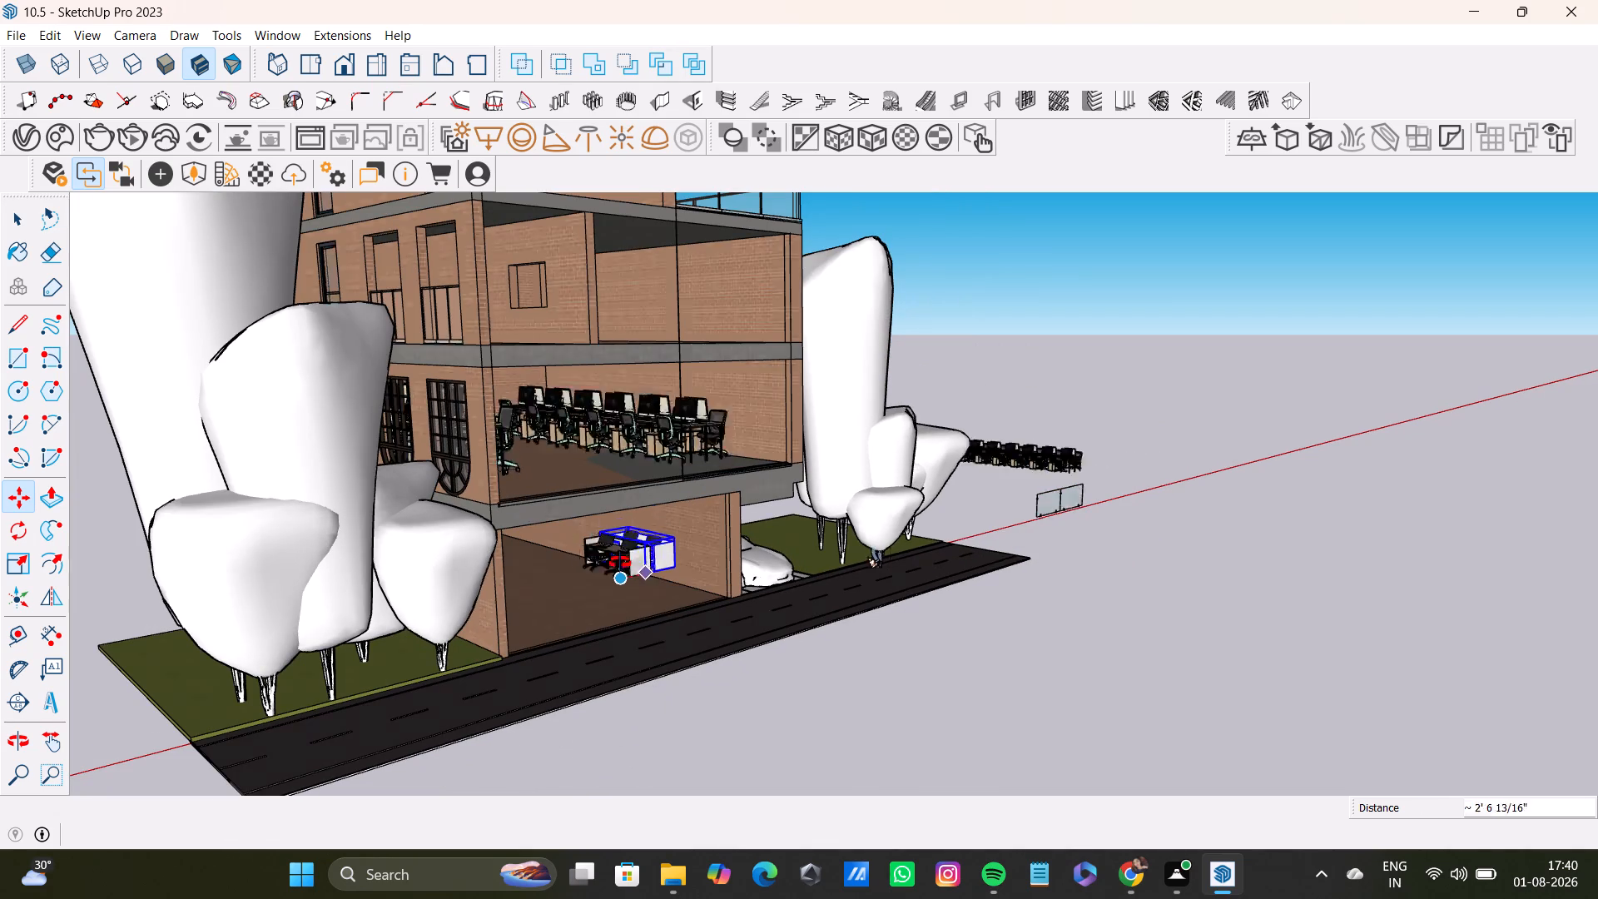
middle_click_drag(620, 563, 592, 524)
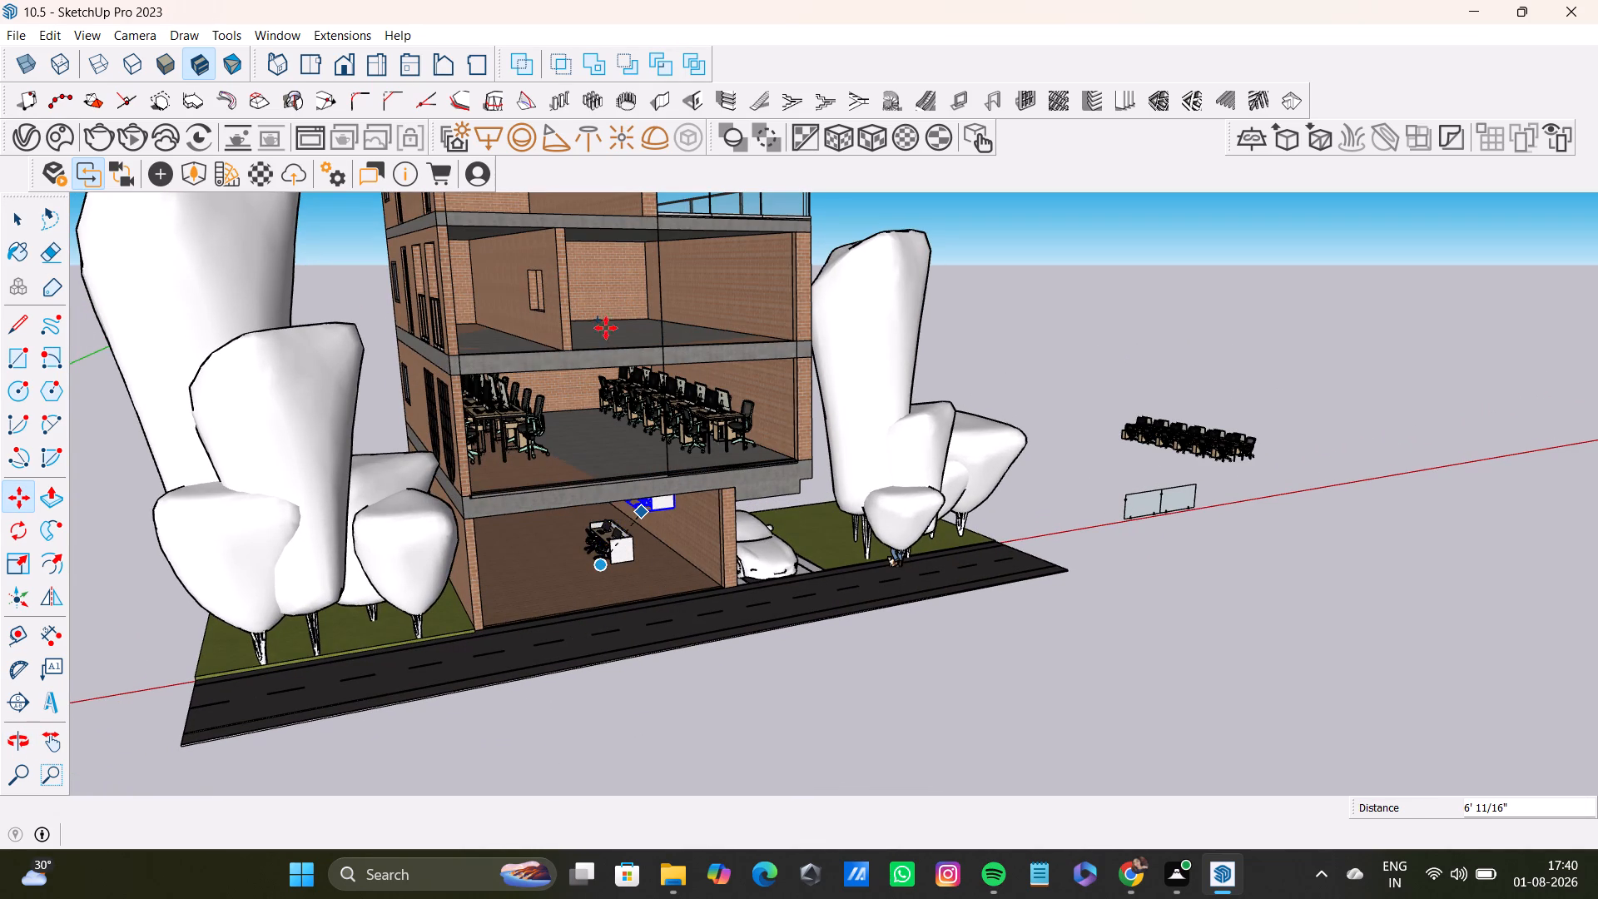
middle_click_drag(699, 365, 652, 473)
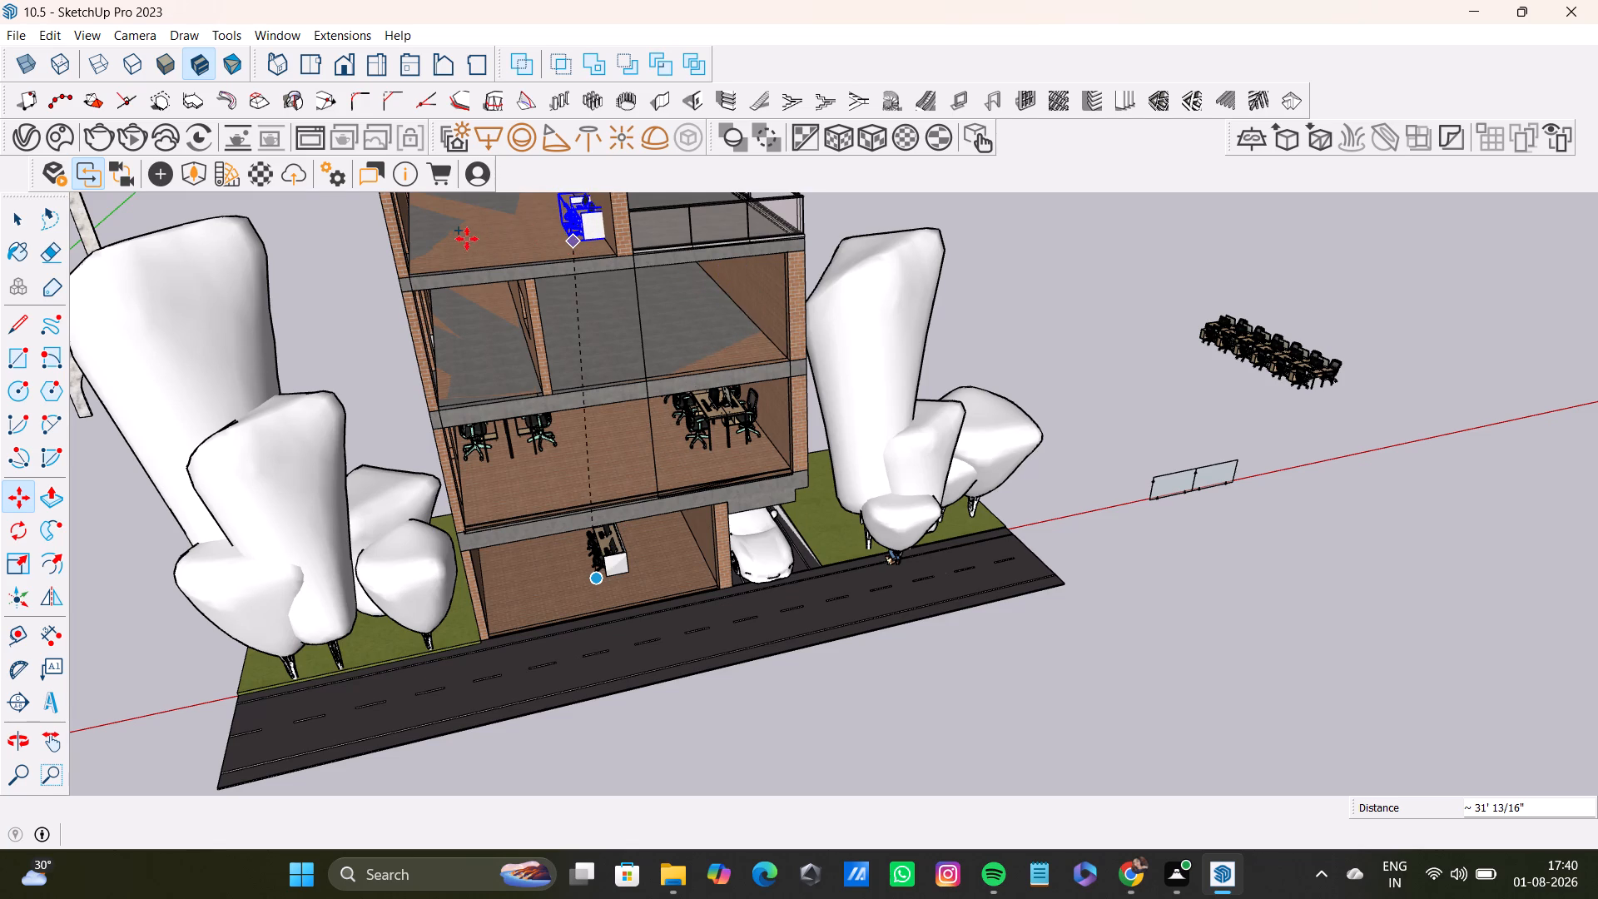
left_click(722, 341)
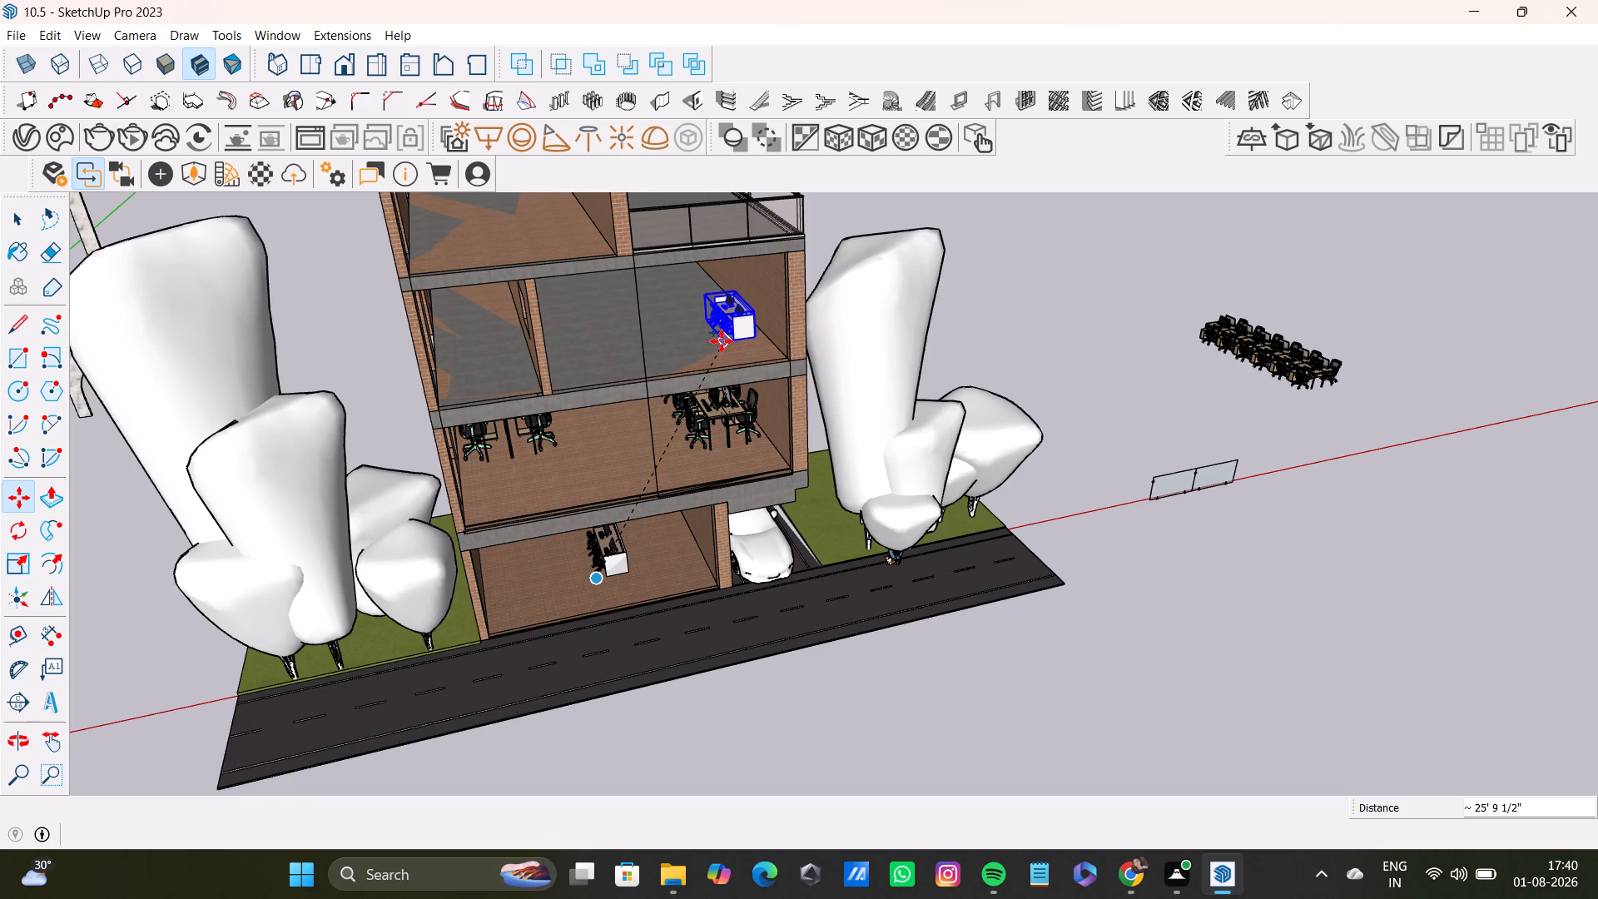
key("space")
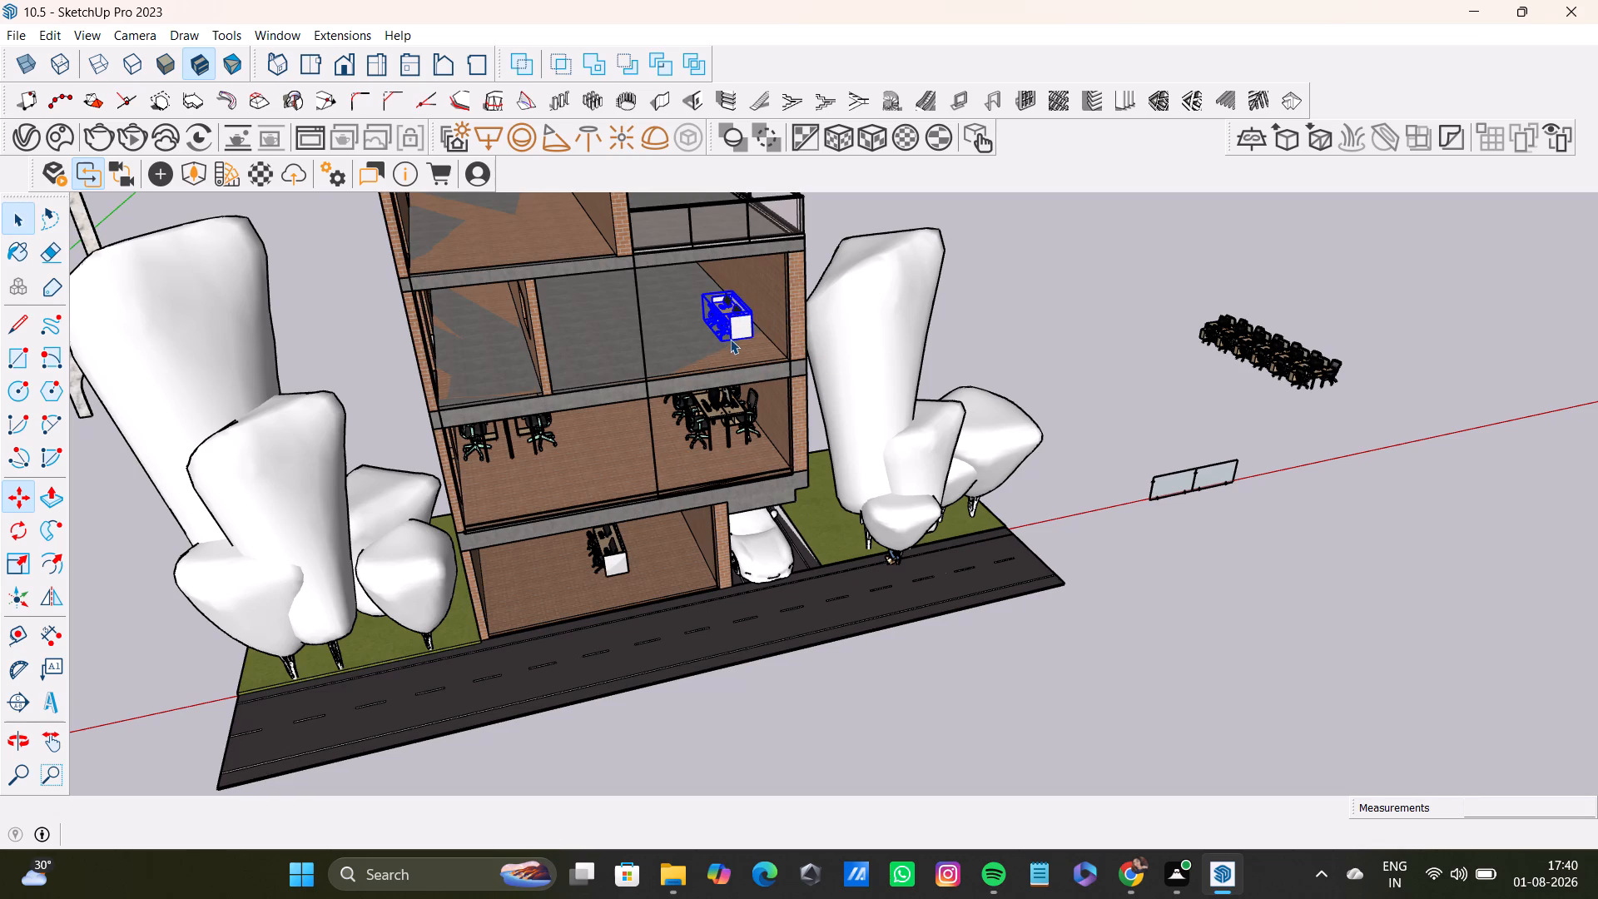
Move the copied workstation about 3' 1" so its back corner meets the upper room's brick side wall.
left_click(730, 339)
left_click(730, 326)
scroll(738, 359, "up", 8)
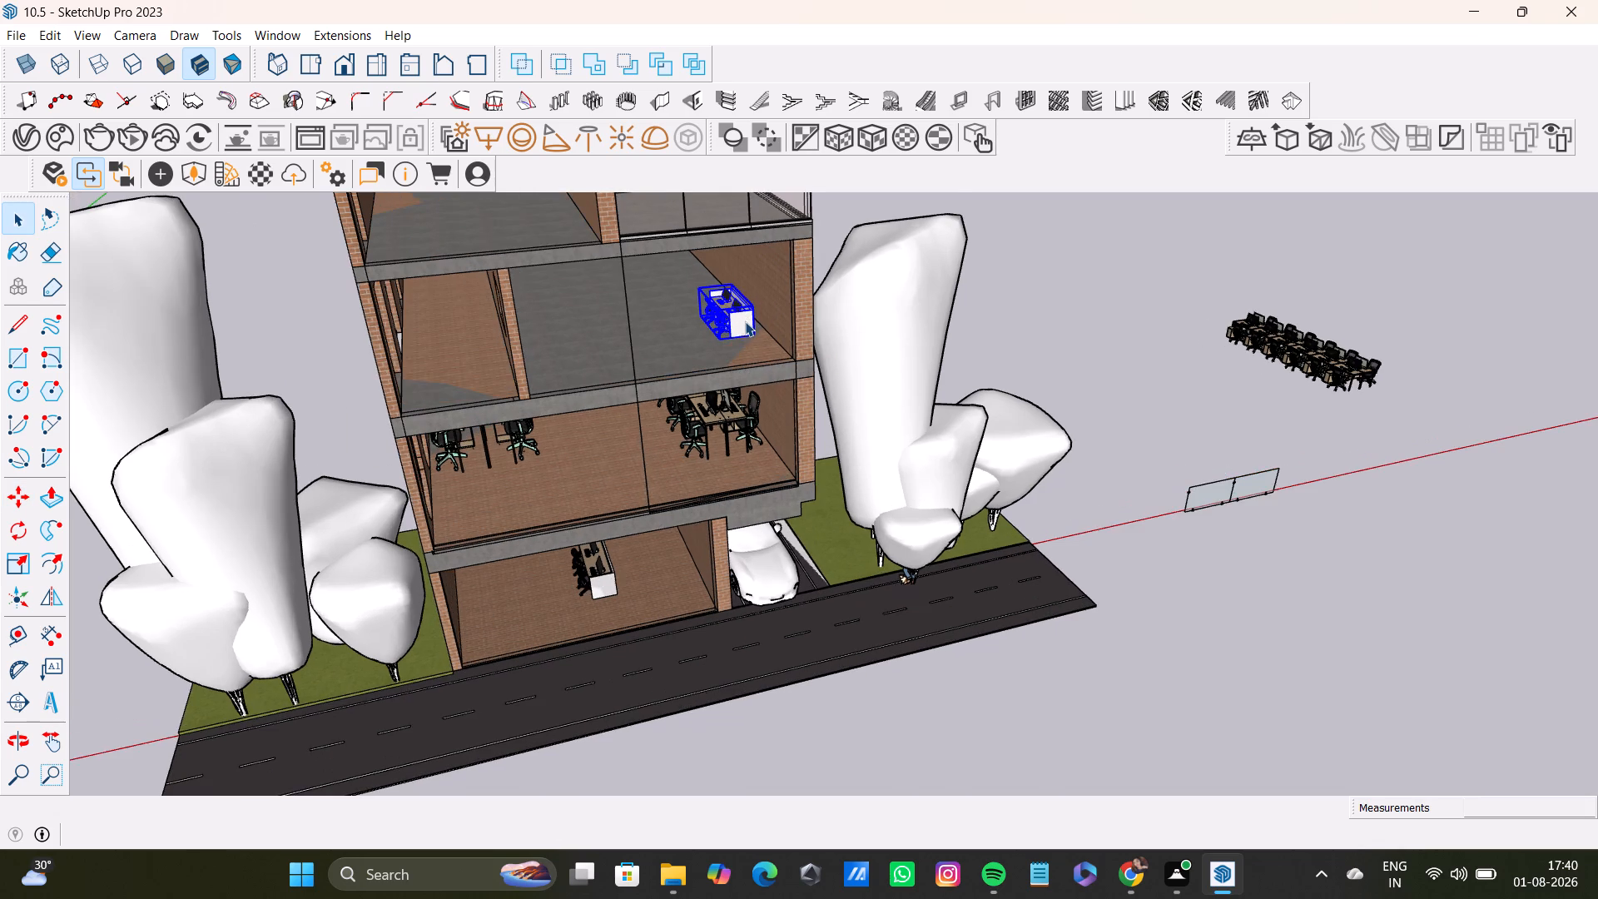
scroll(745, 321, "up", 19)
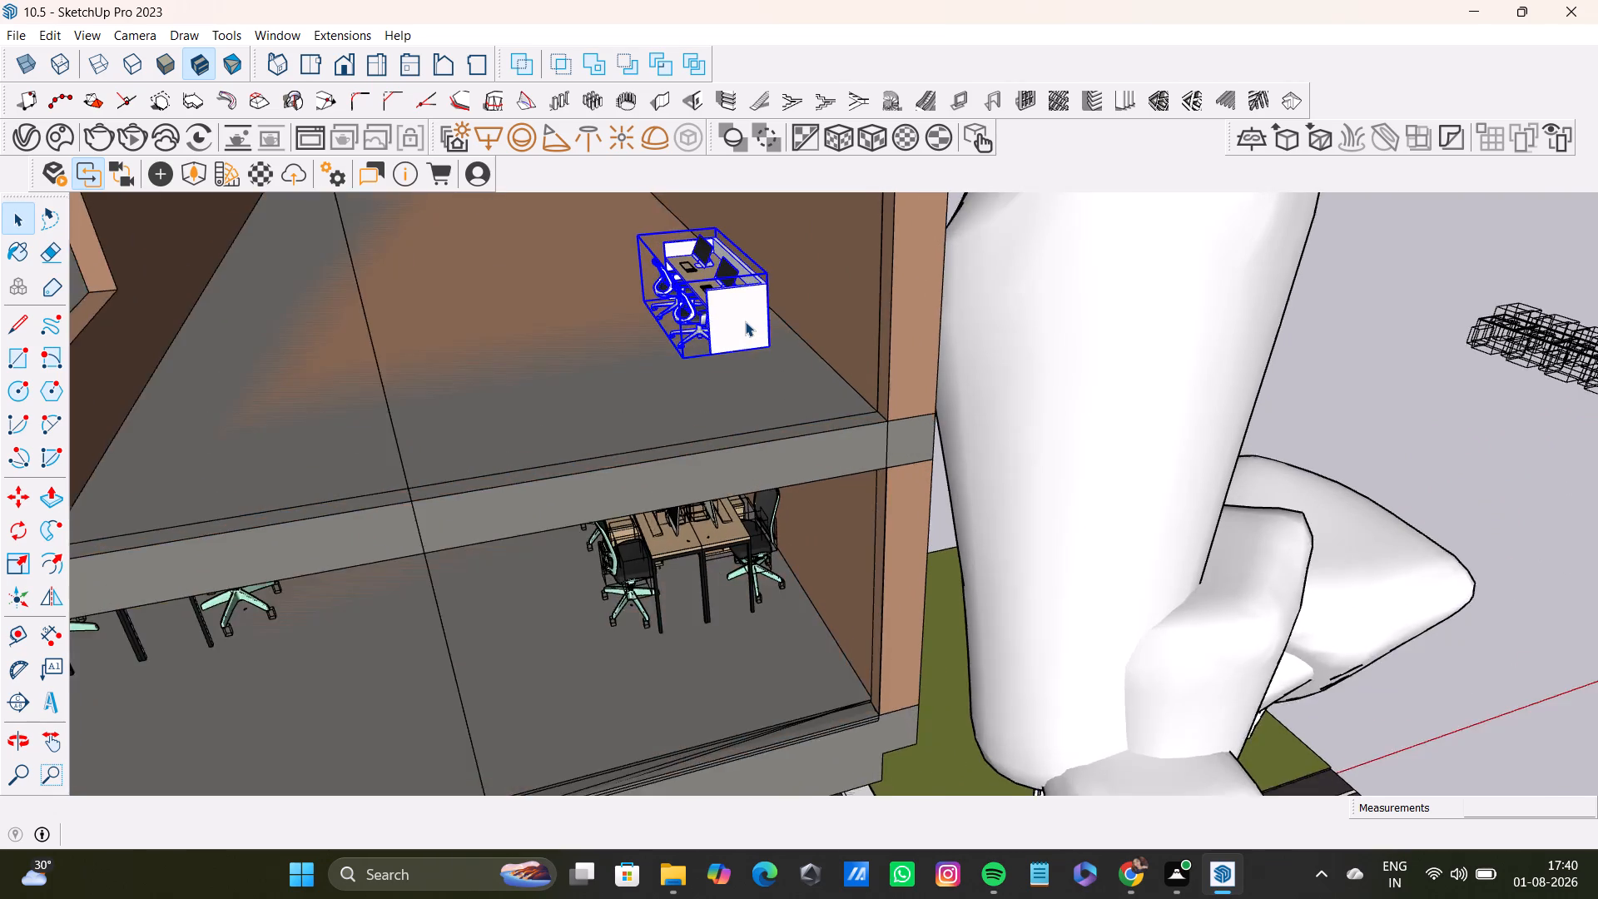
scroll(745, 321, "up", 1)
key("m")
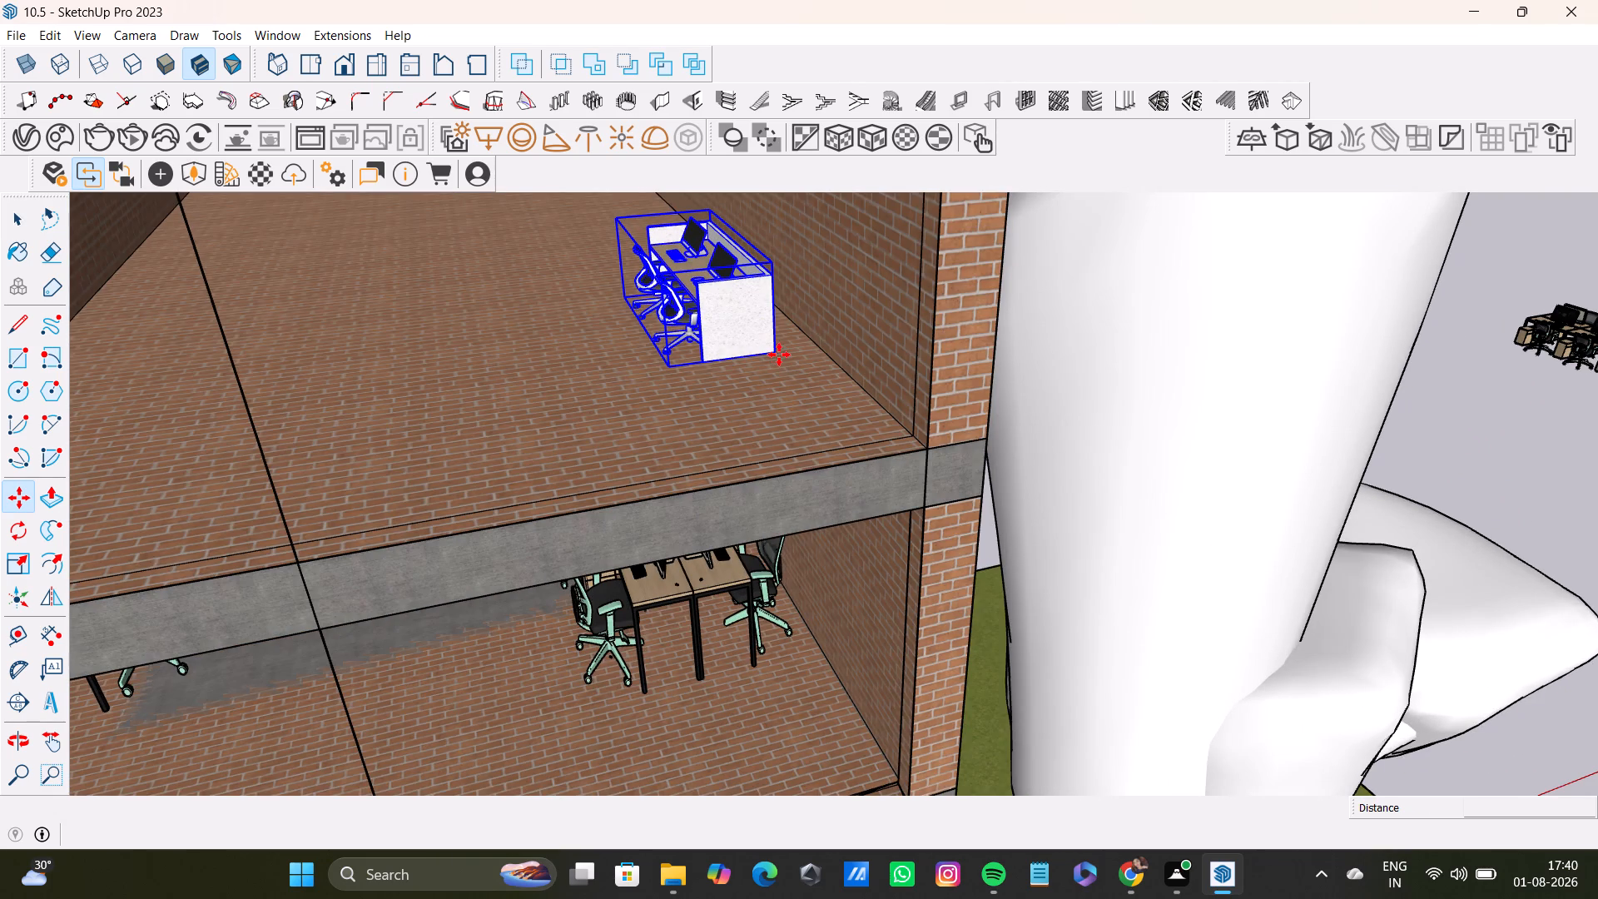
left_click(777, 355)
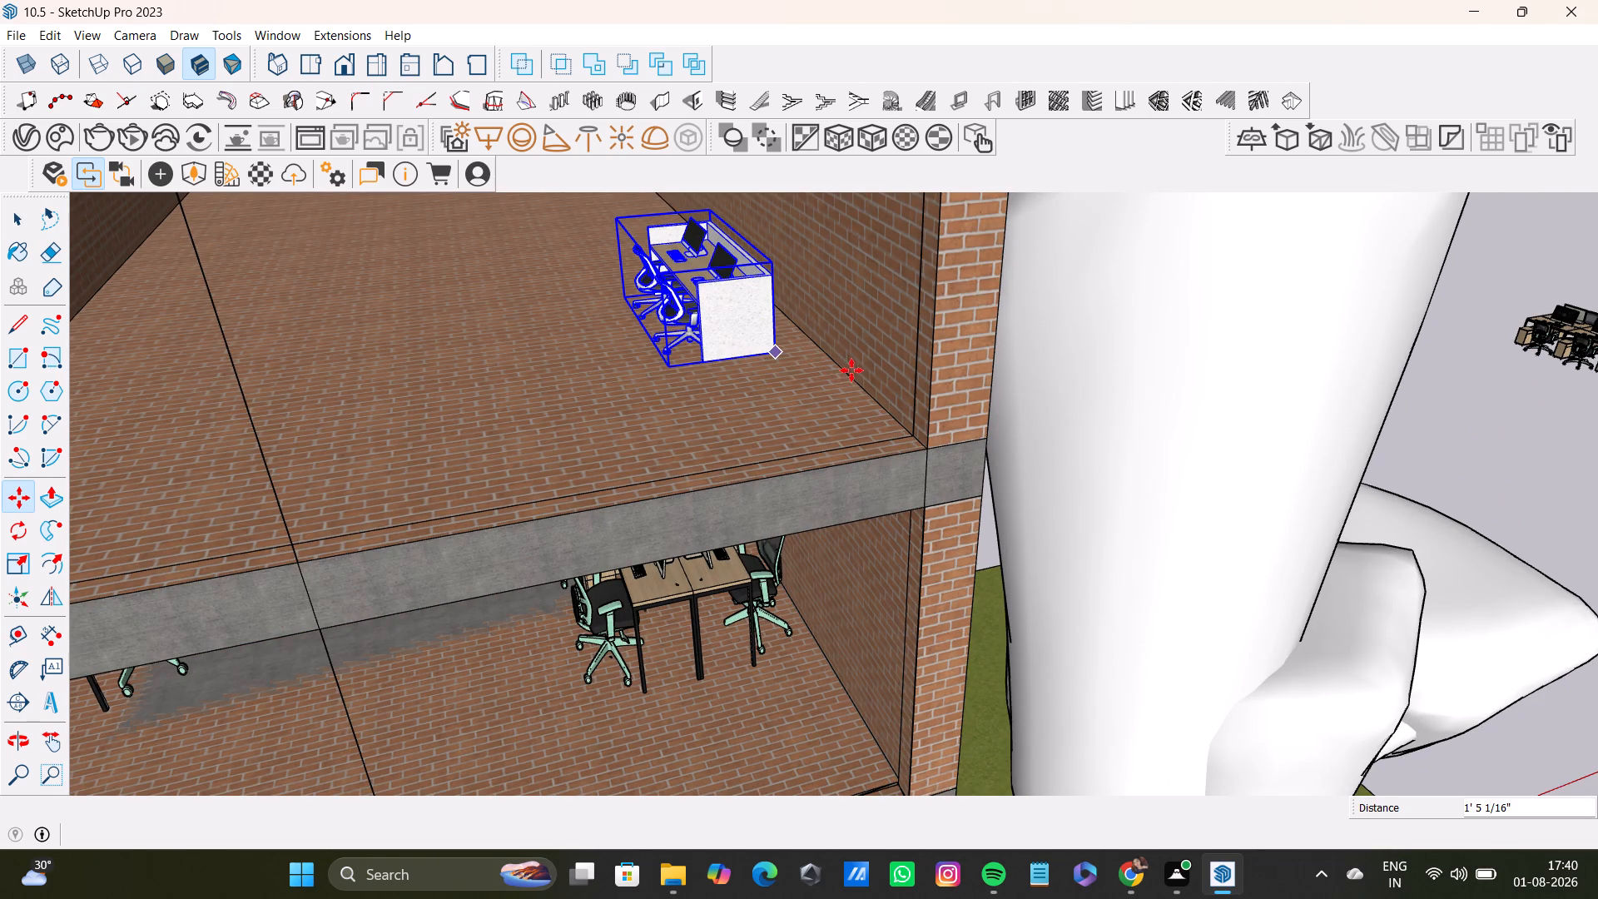
left_click(856, 381)
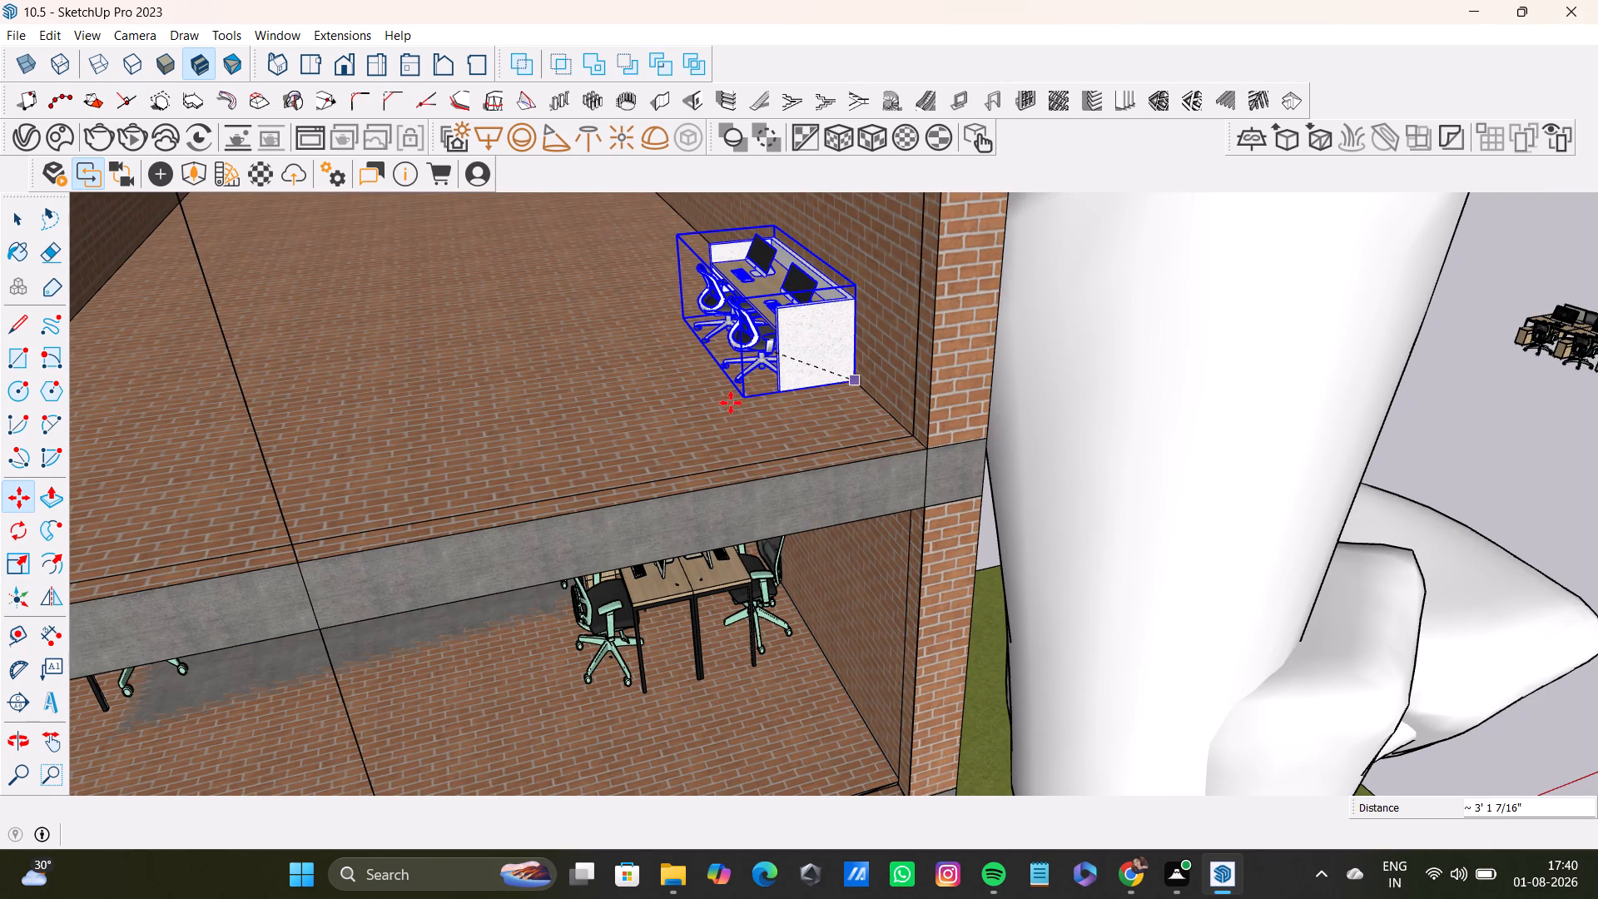
Scale the copied workstation's height slightly along the blue axis, keeping its base on the upper room's floor.
middle_click_drag(722, 410, 884, 375)
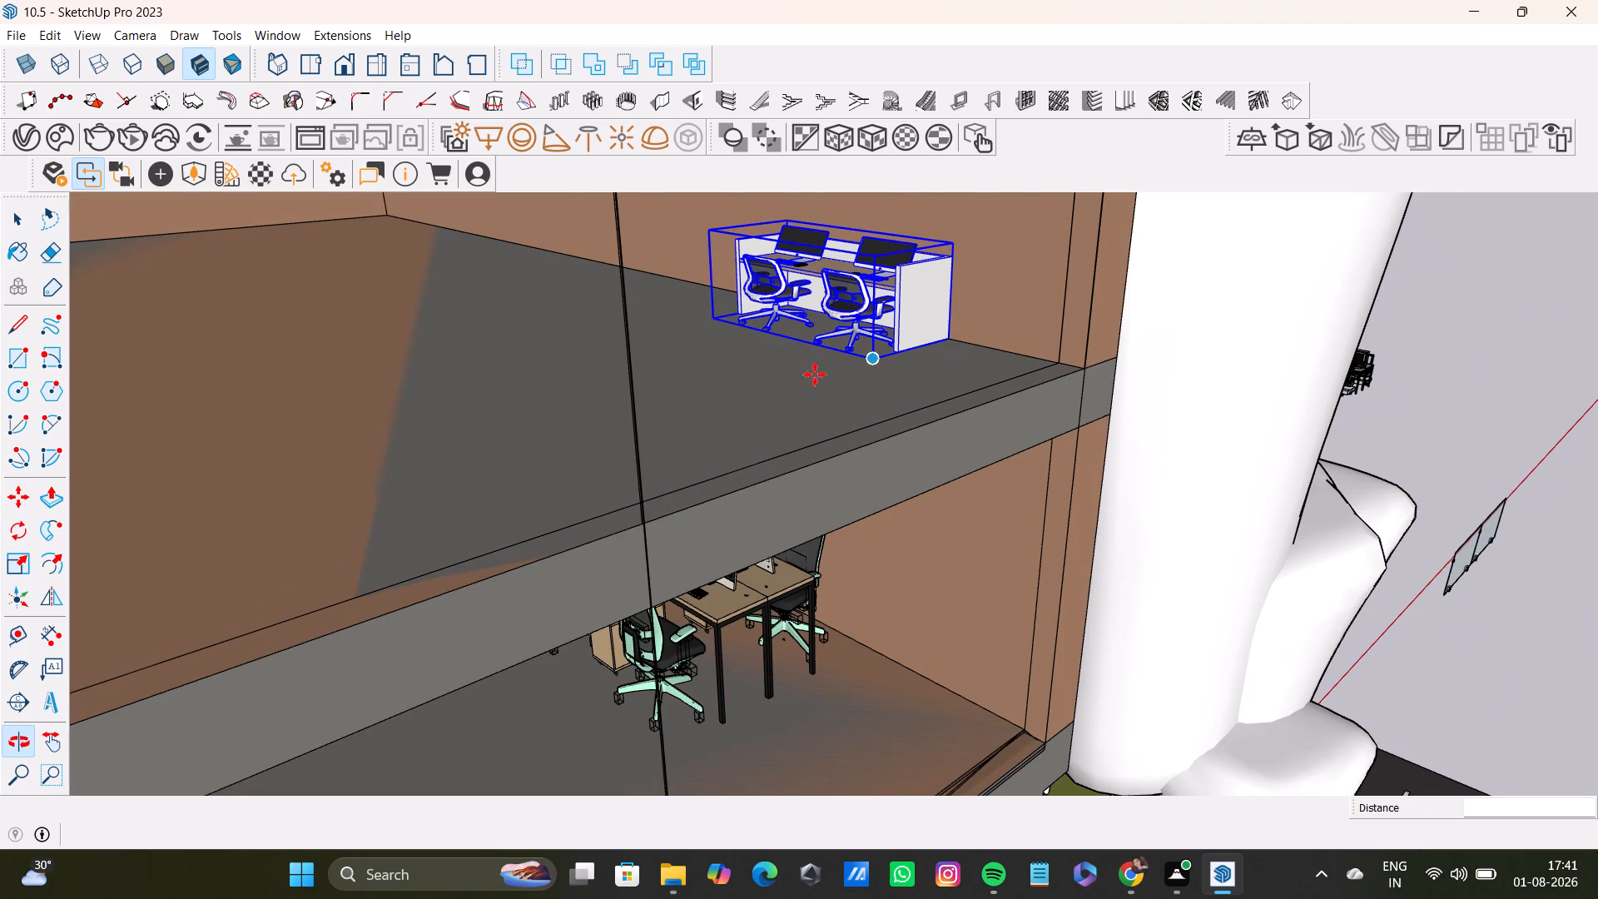
key("s")
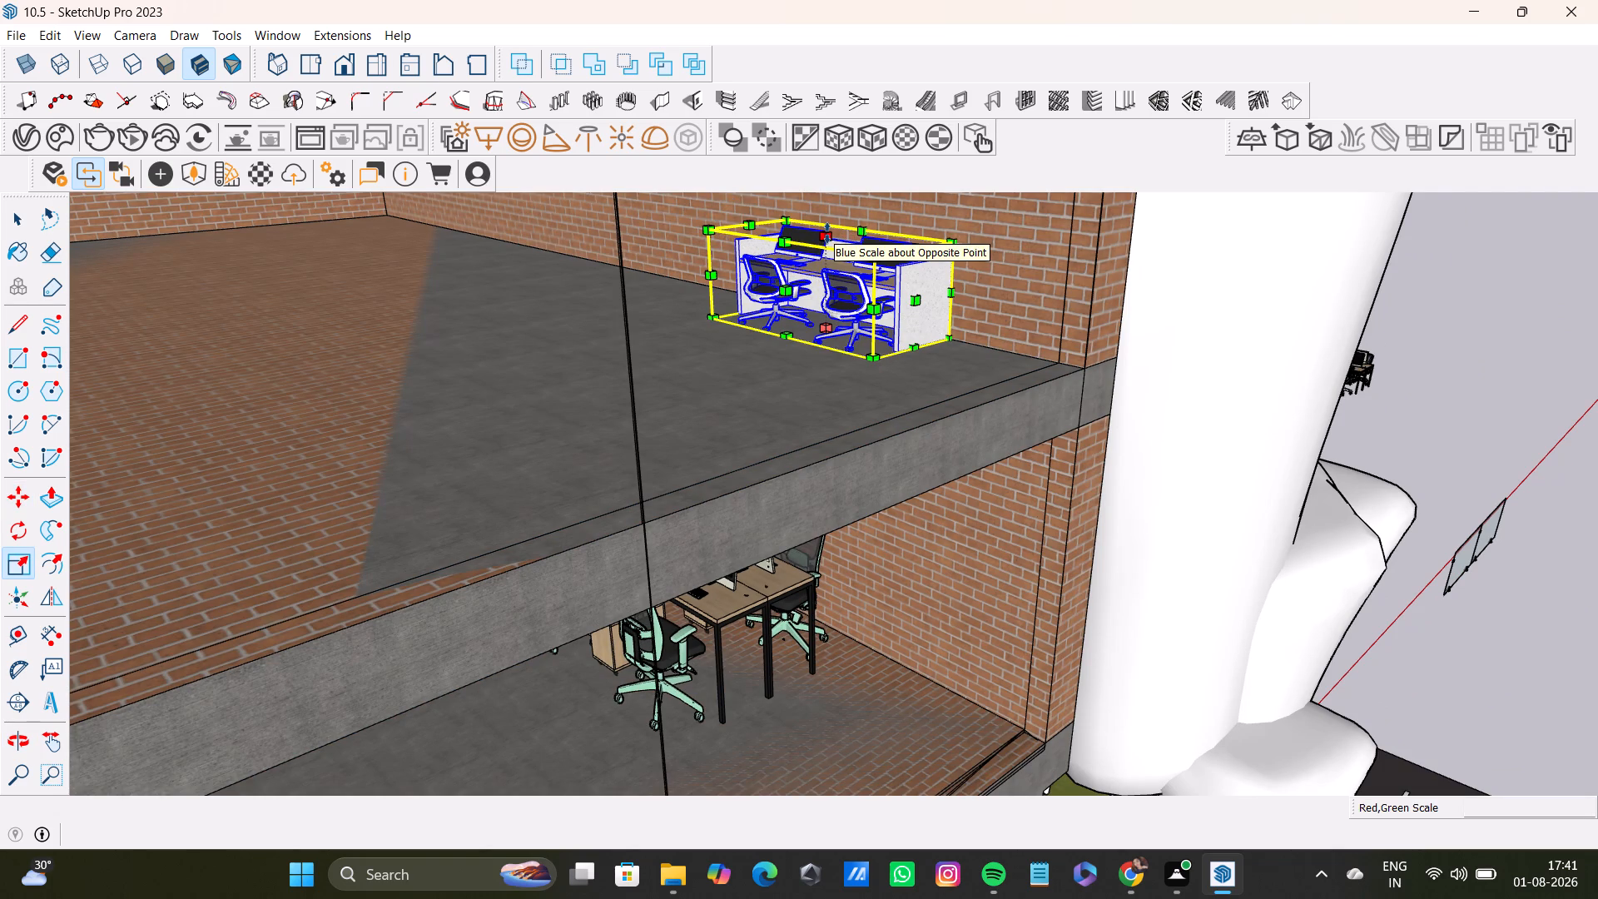
left_click(830, 236)
middle_click_drag(866, 230, 866, 296)
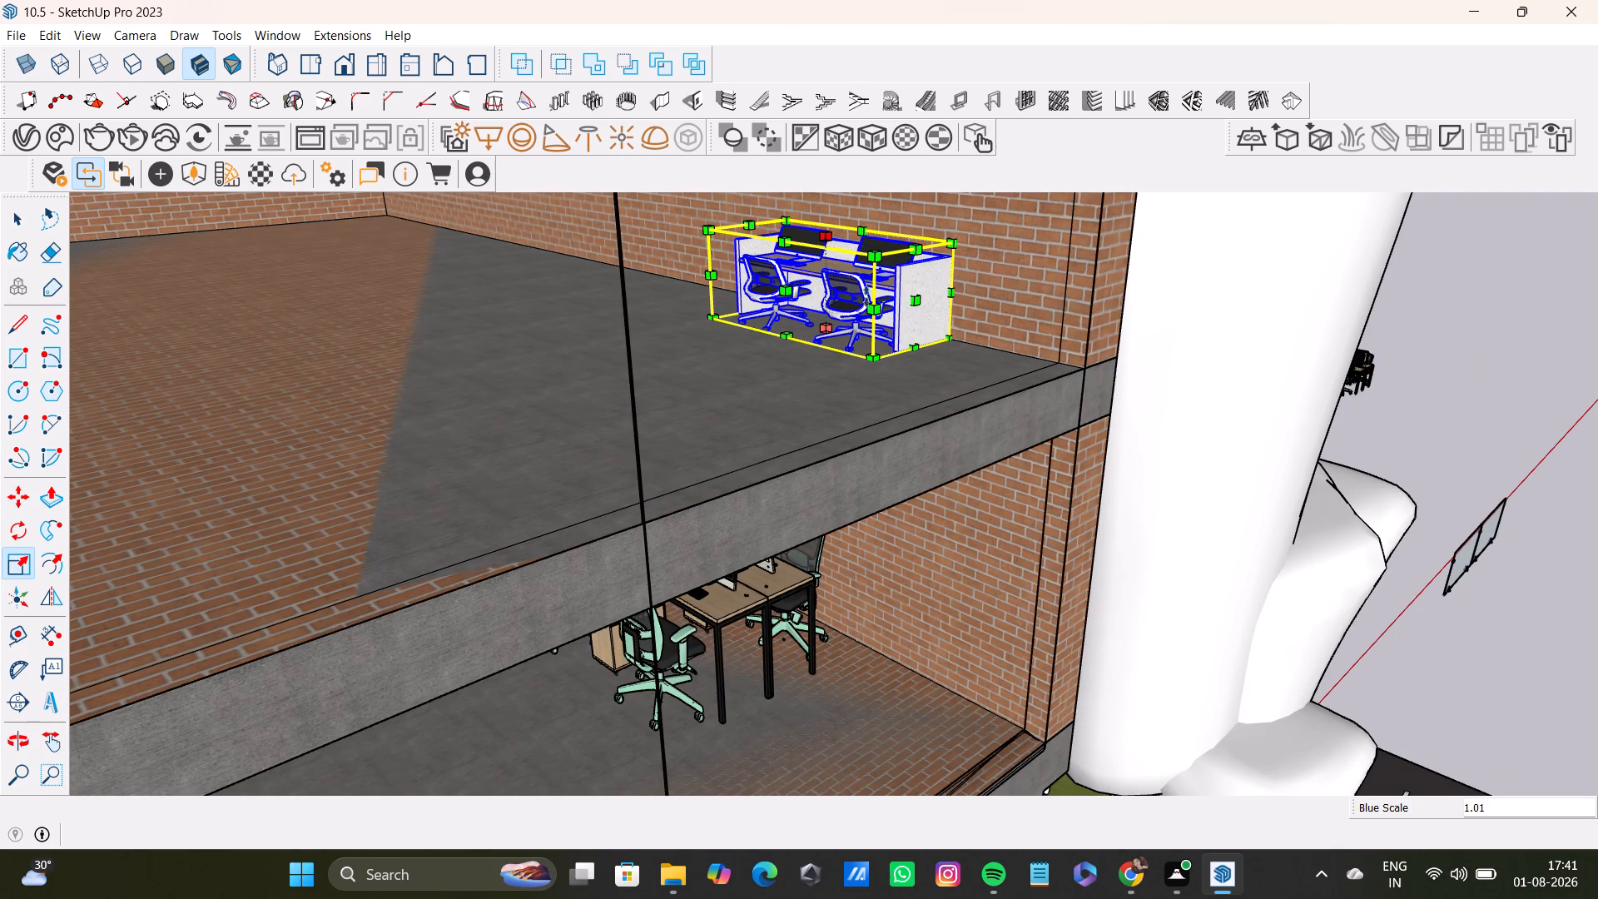
middle_click_drag(866, 296, 854, 406)
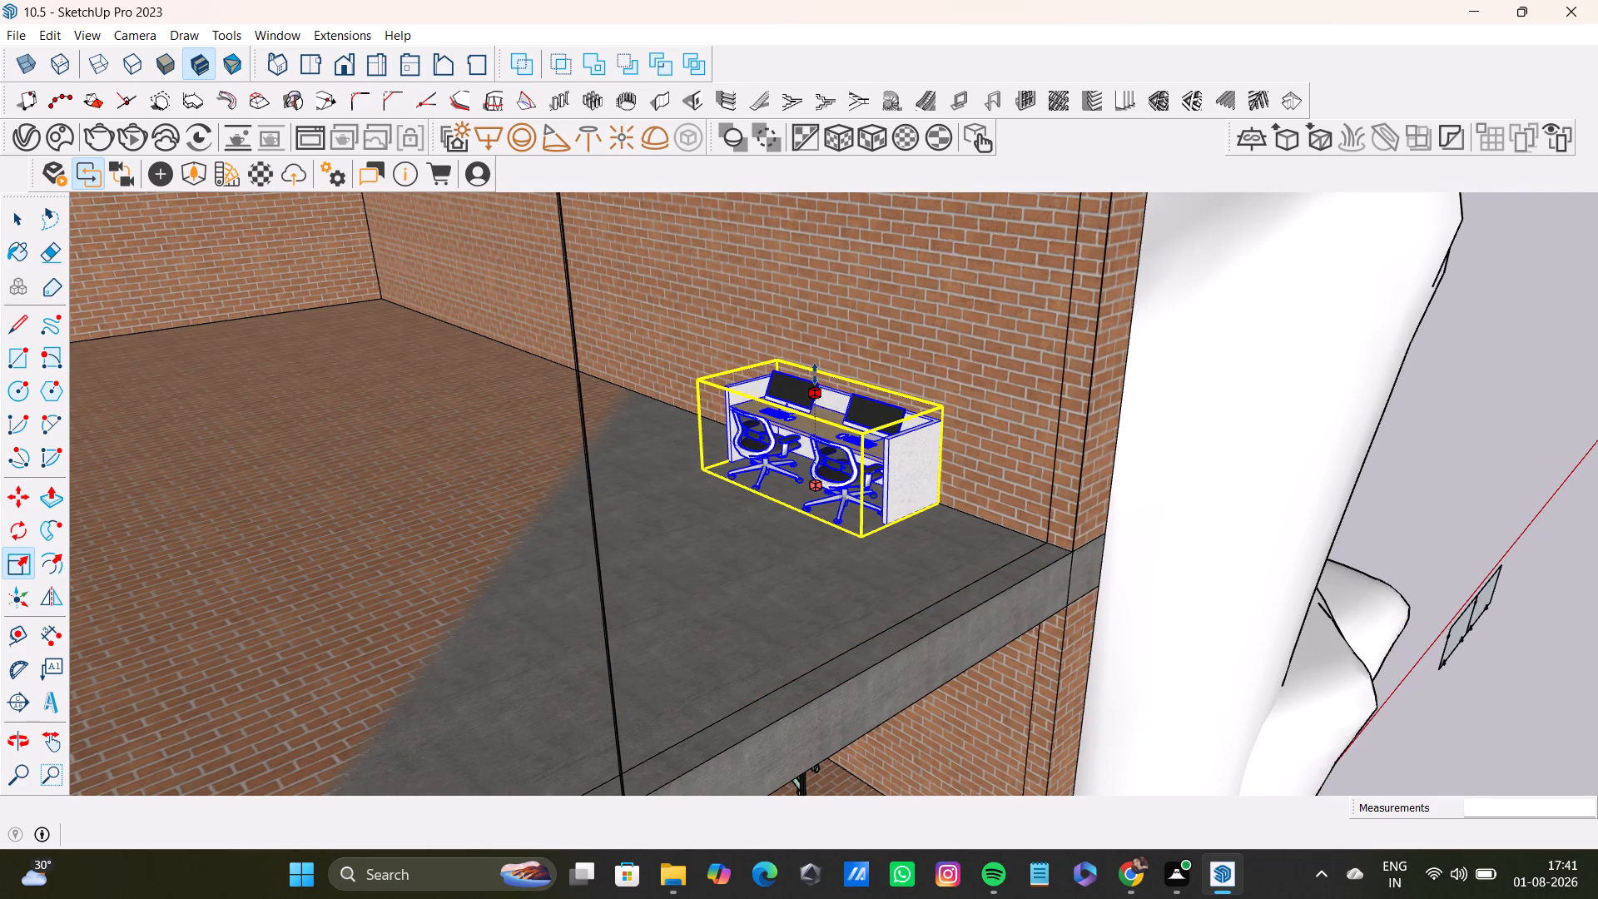
left_click(831, 381)
Stretch the copied workstation lengthwise along the side wall to a green-axis scale of about 1.50.
key("s")
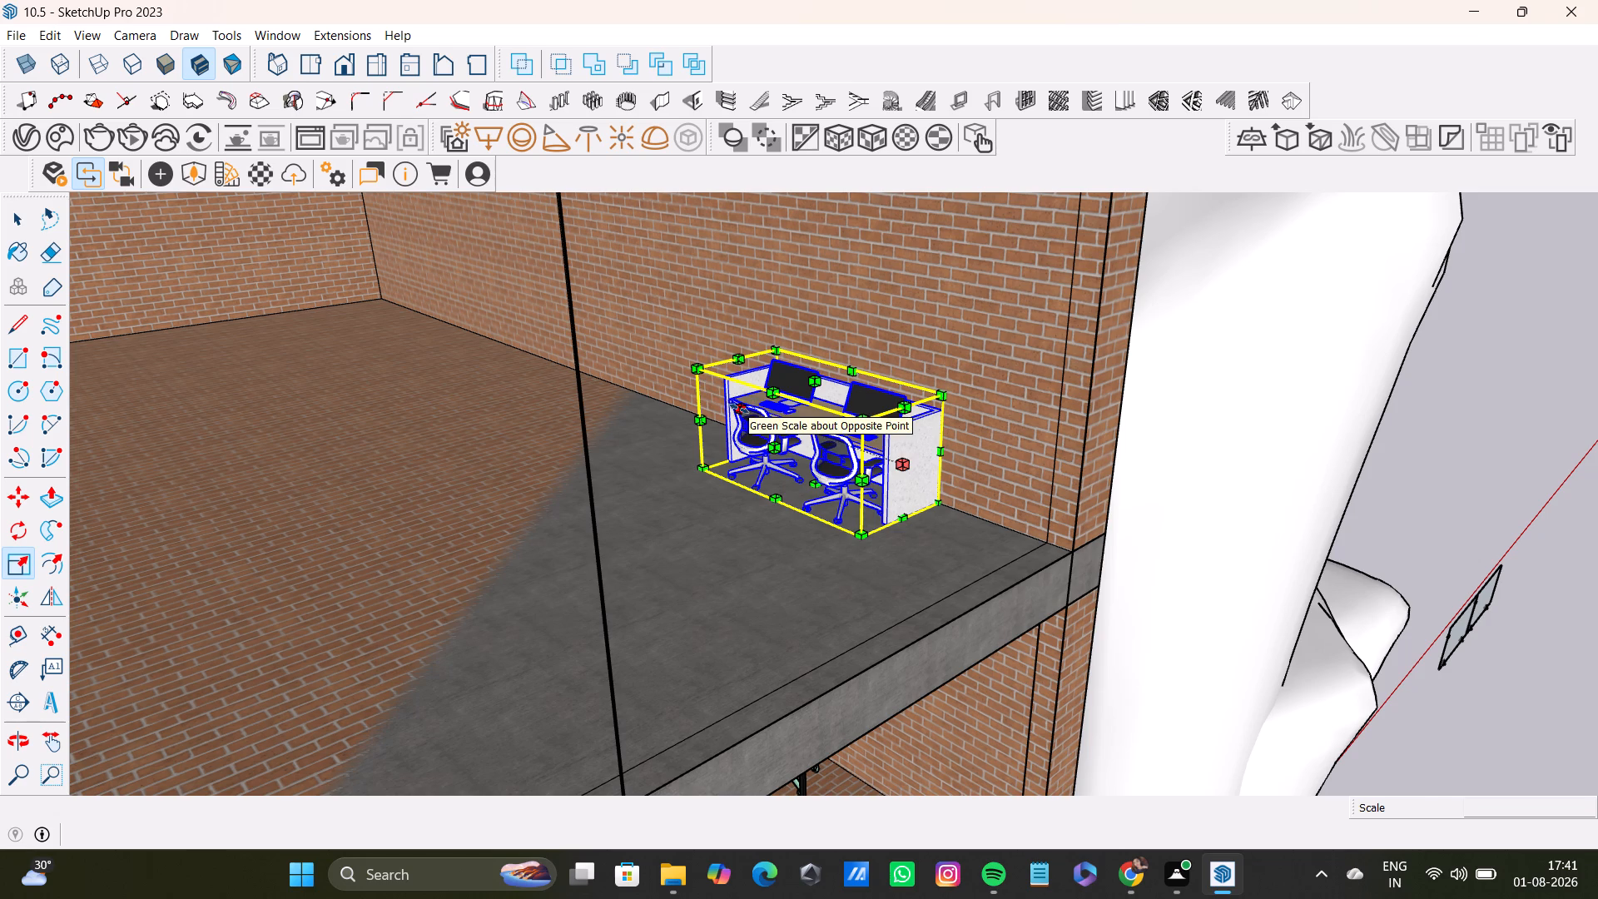
left_click(739, 409)
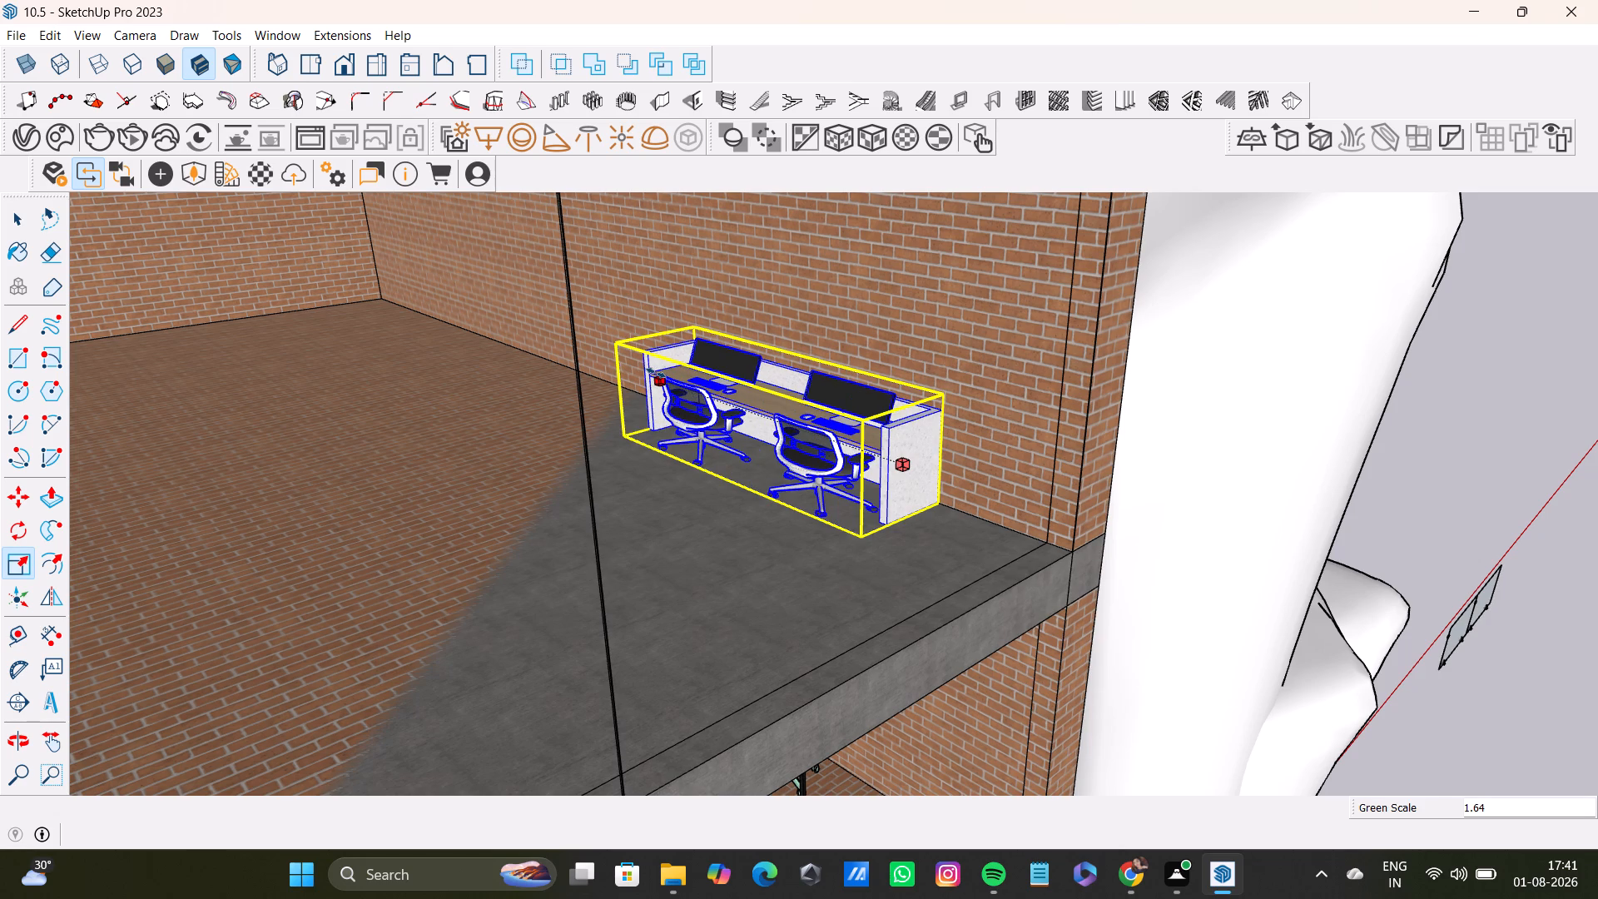
left_click(678, 386)
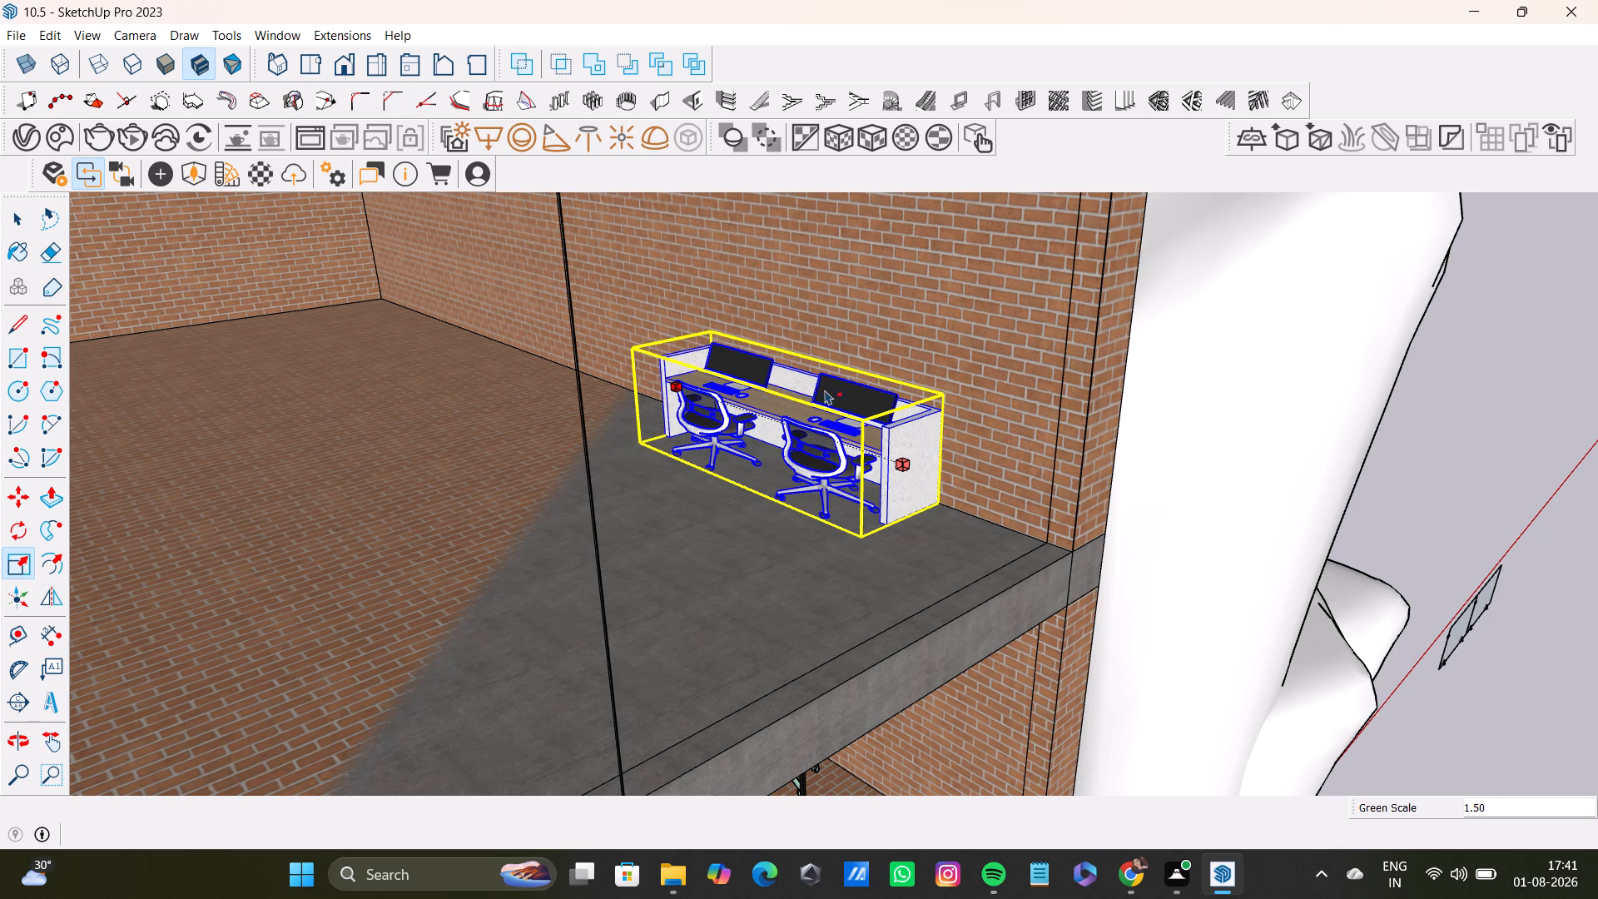
Enlarge the copied workstation in the upper room uniformly to a scale of about 1.39.
left_click(712, 334)
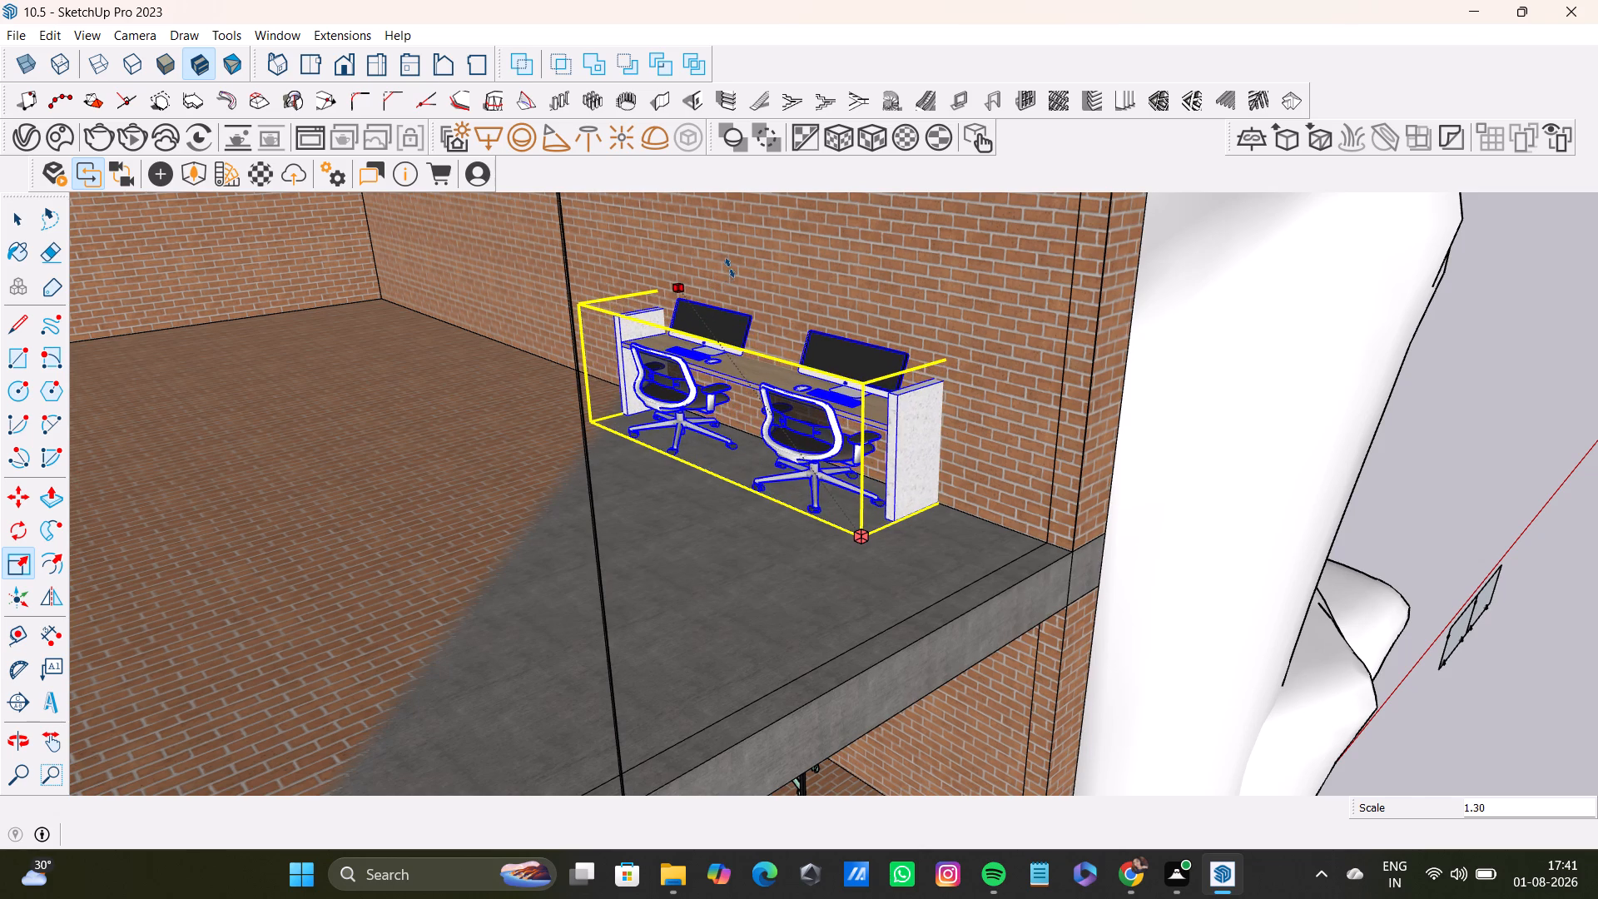
left_click(722, 262)
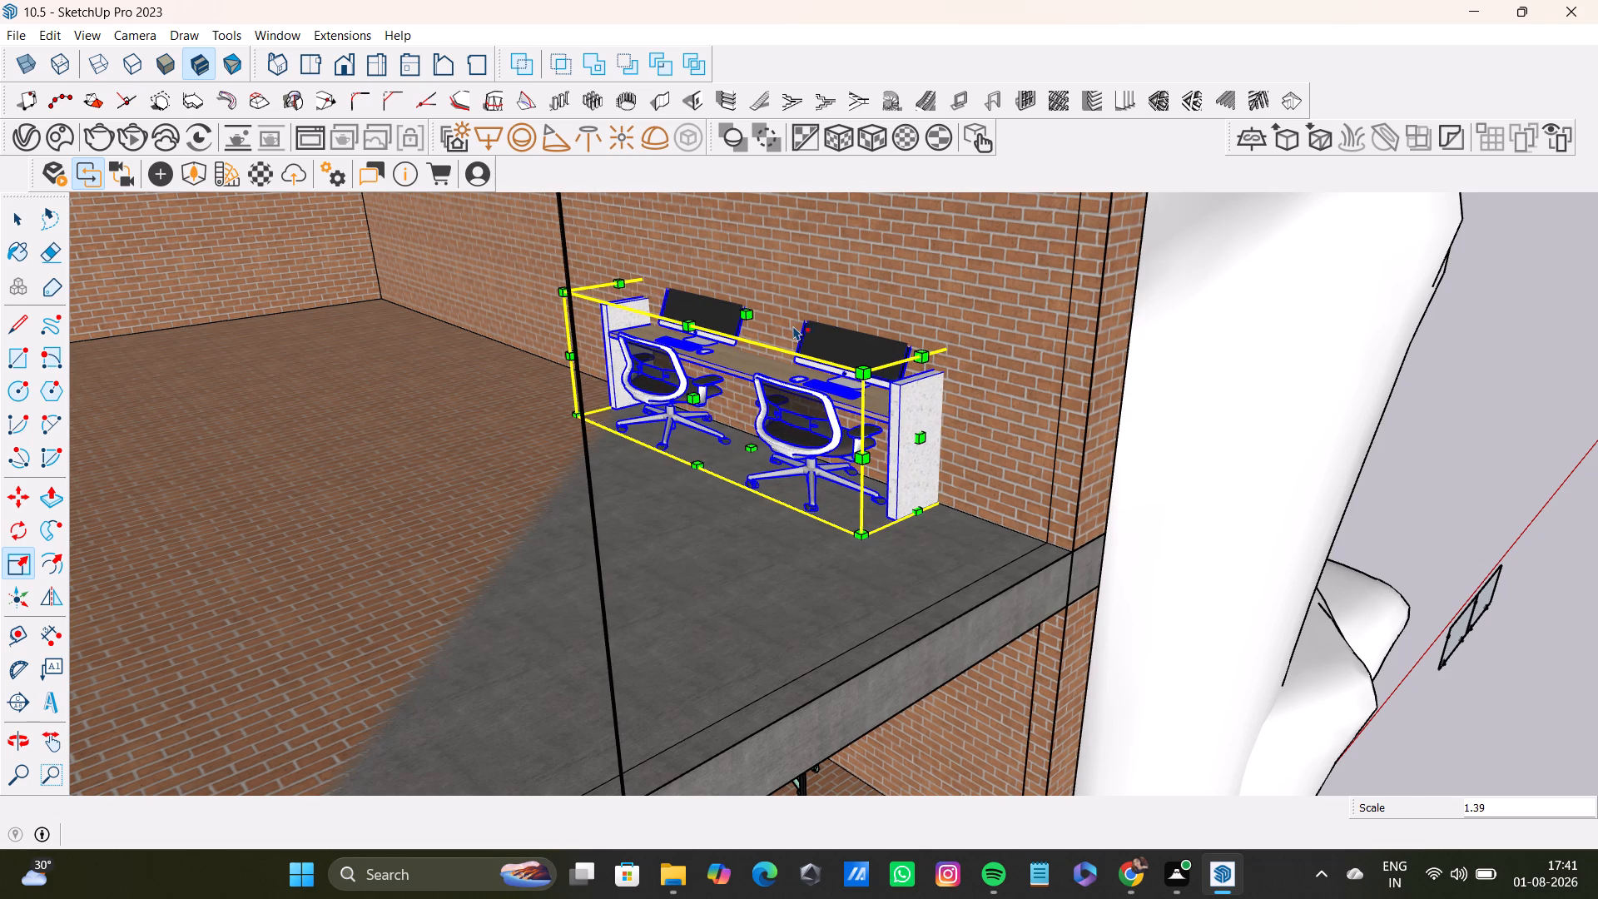
Move the enlarged workstation about 1' 6" out of the brick side wall into the upper room.
key("m")
left_click(866, 537)
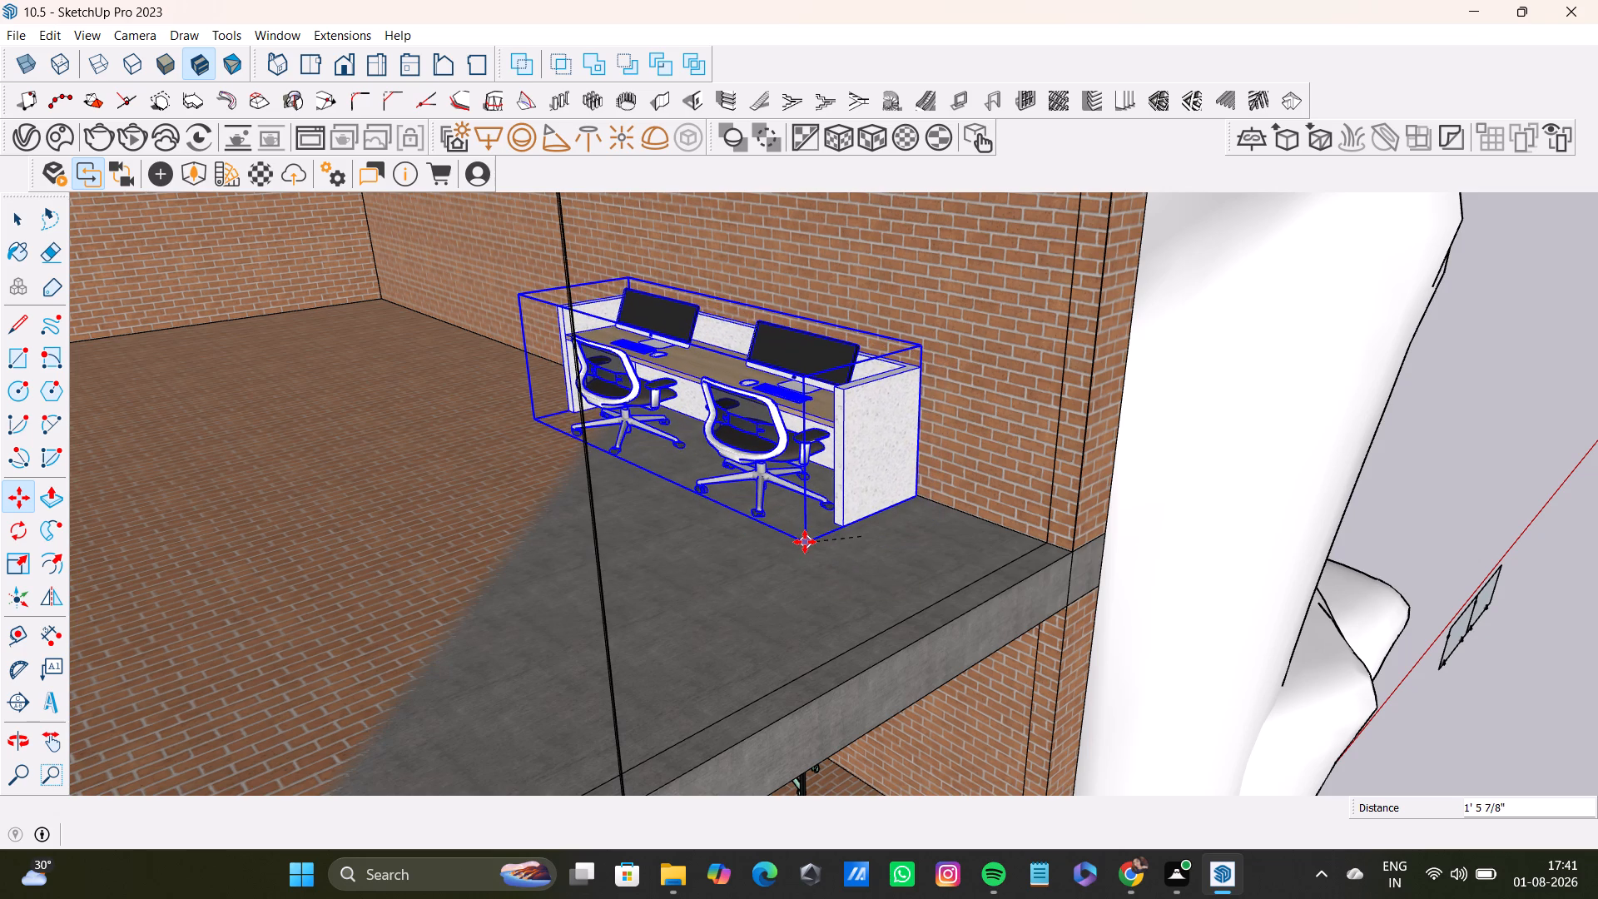
left_click(805, 542)
key("space")
Copy the enlarged workstation about 21' 10" along the green axis, deeper into the upper room beside the side wall.
key("m")
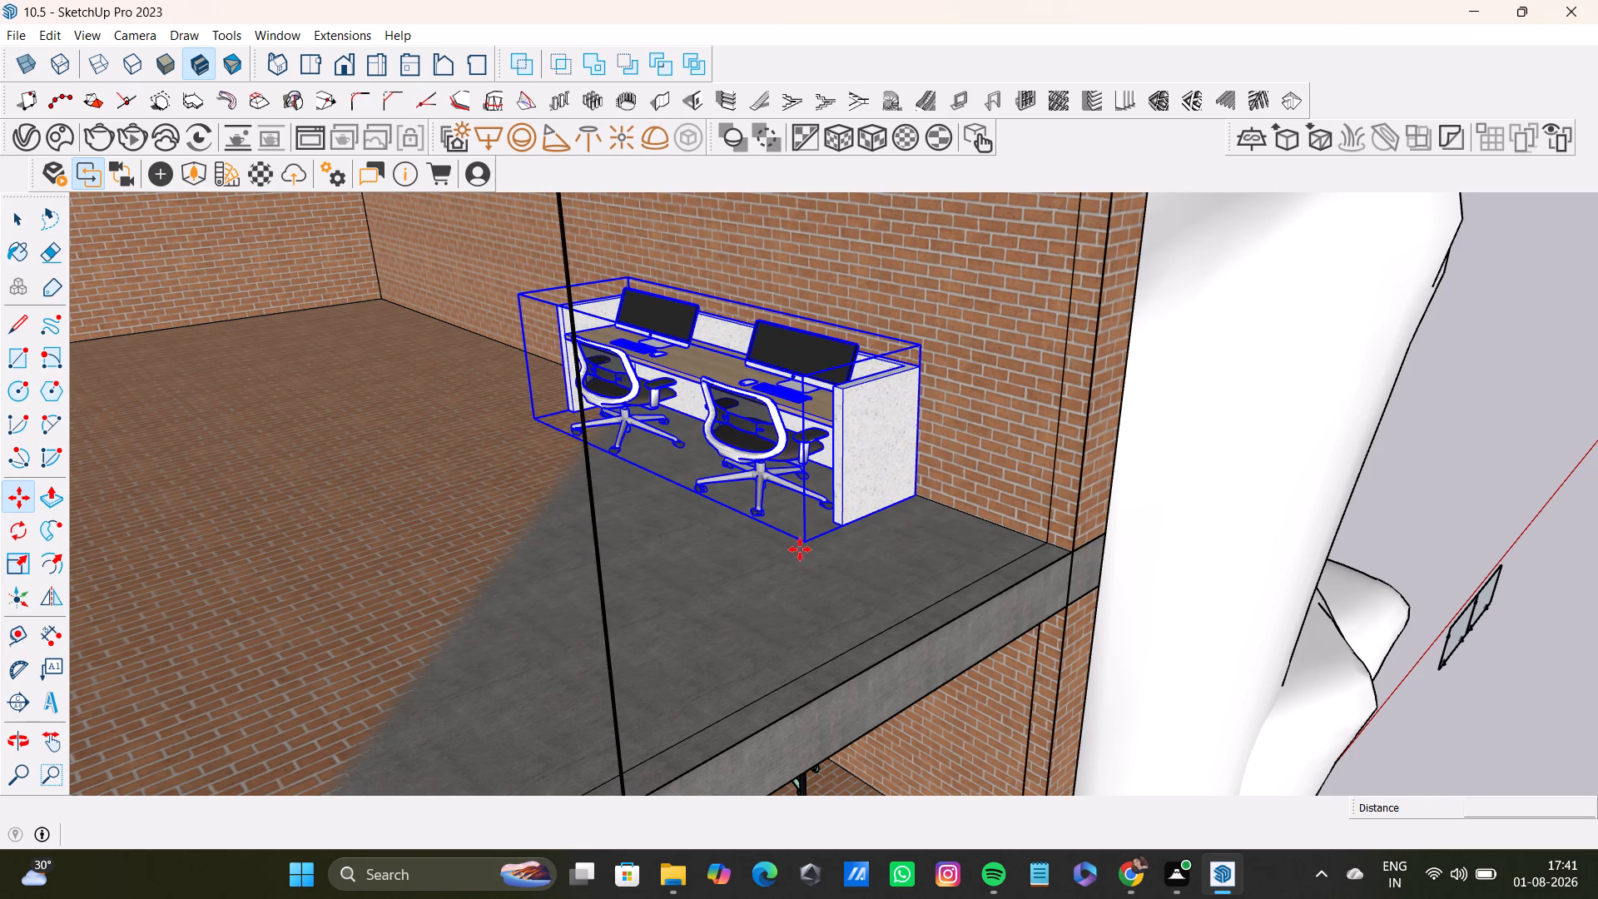
key("m")
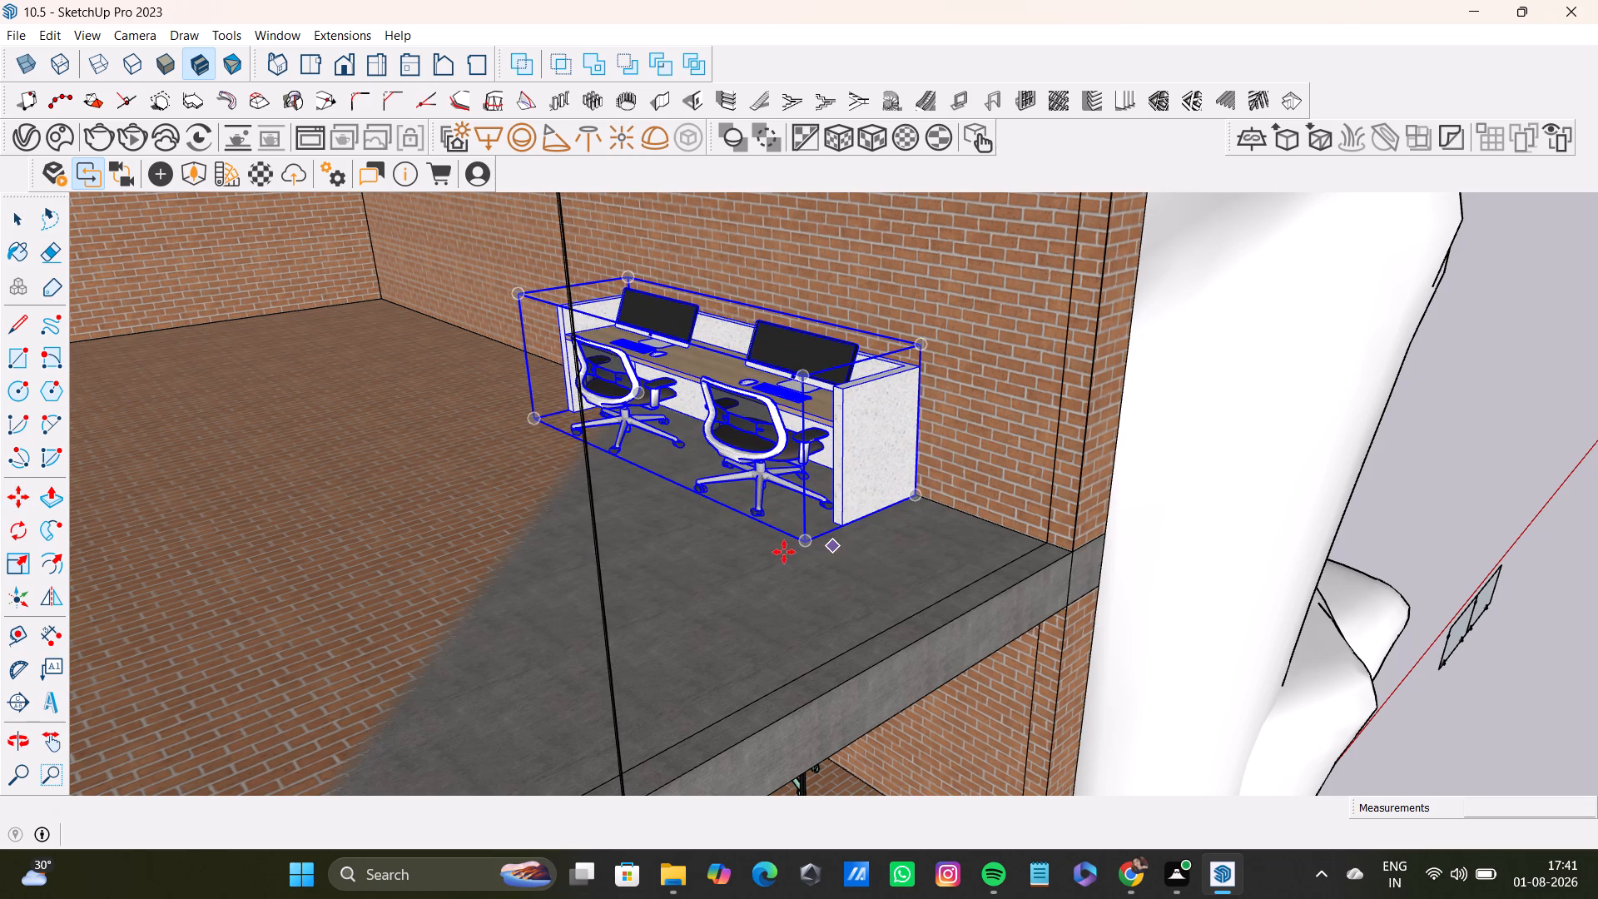
left_click(801, 543)
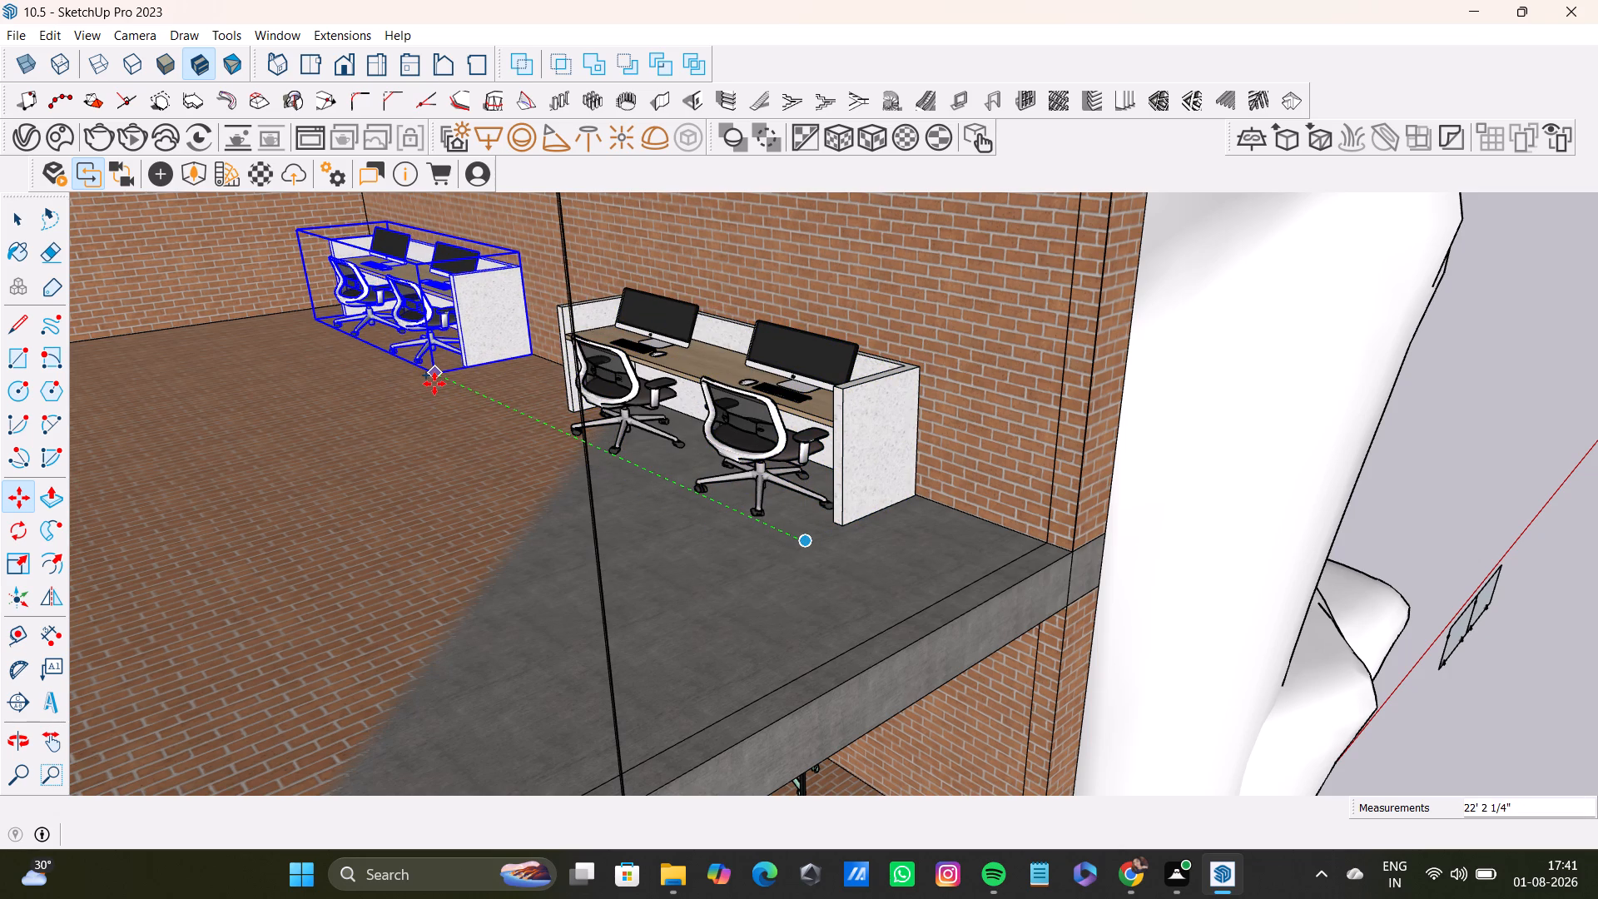
left_click(434, 384)
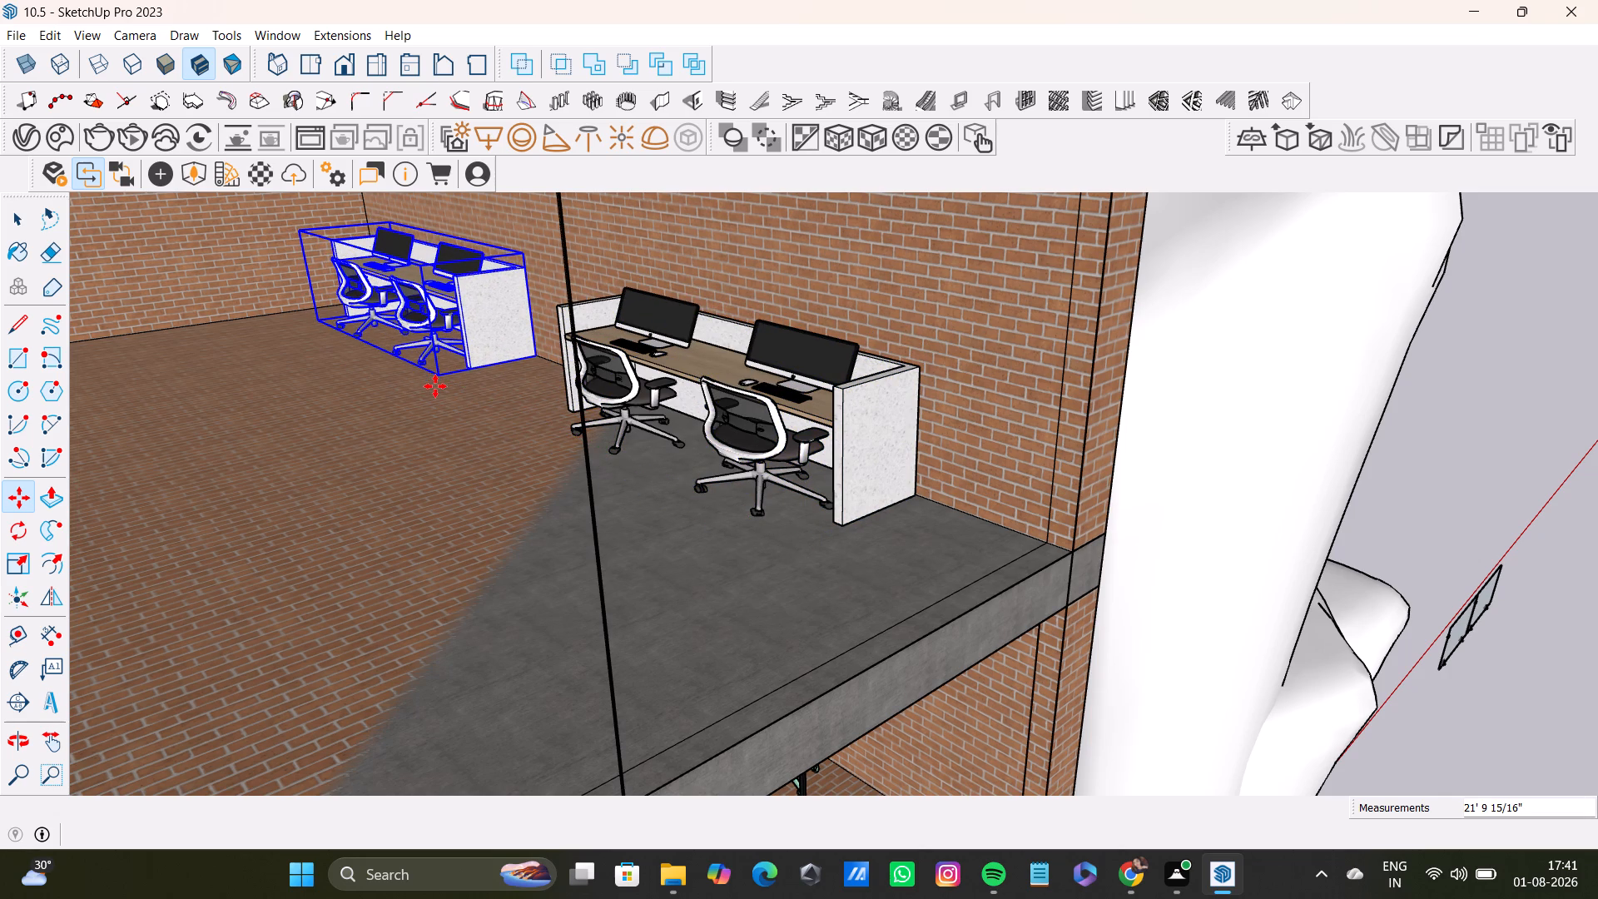
Scale the rear workstation copy uniformly from its front bottom corner to a scale of about 1.00.
key("s")
left_click(390, 217)
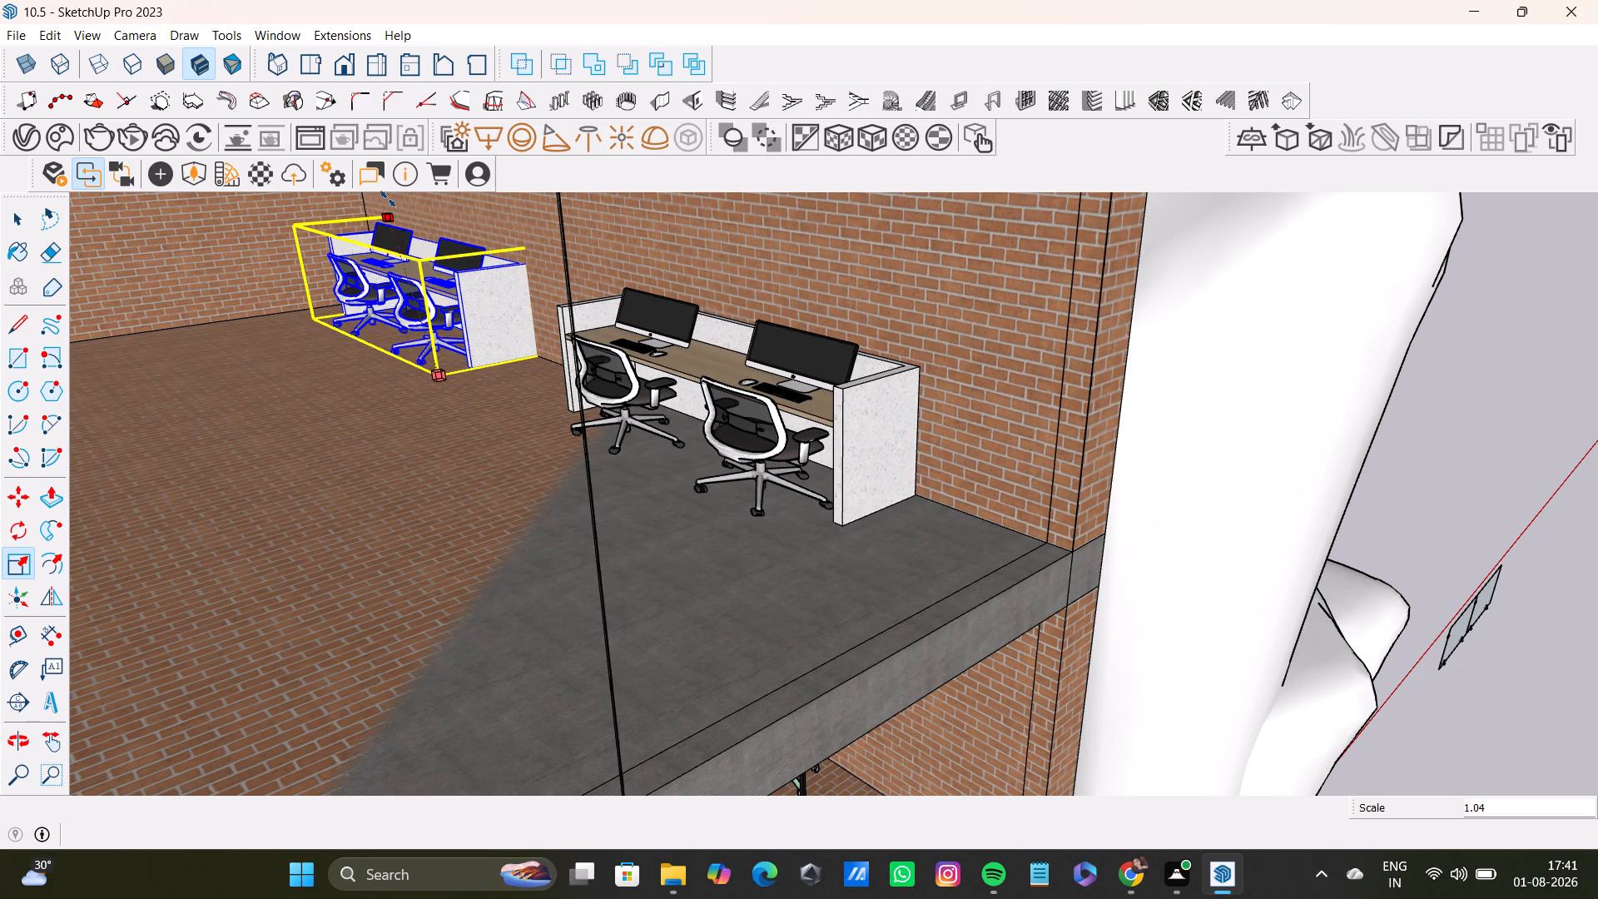
middle_click_drag(402, 223, 394, 354)
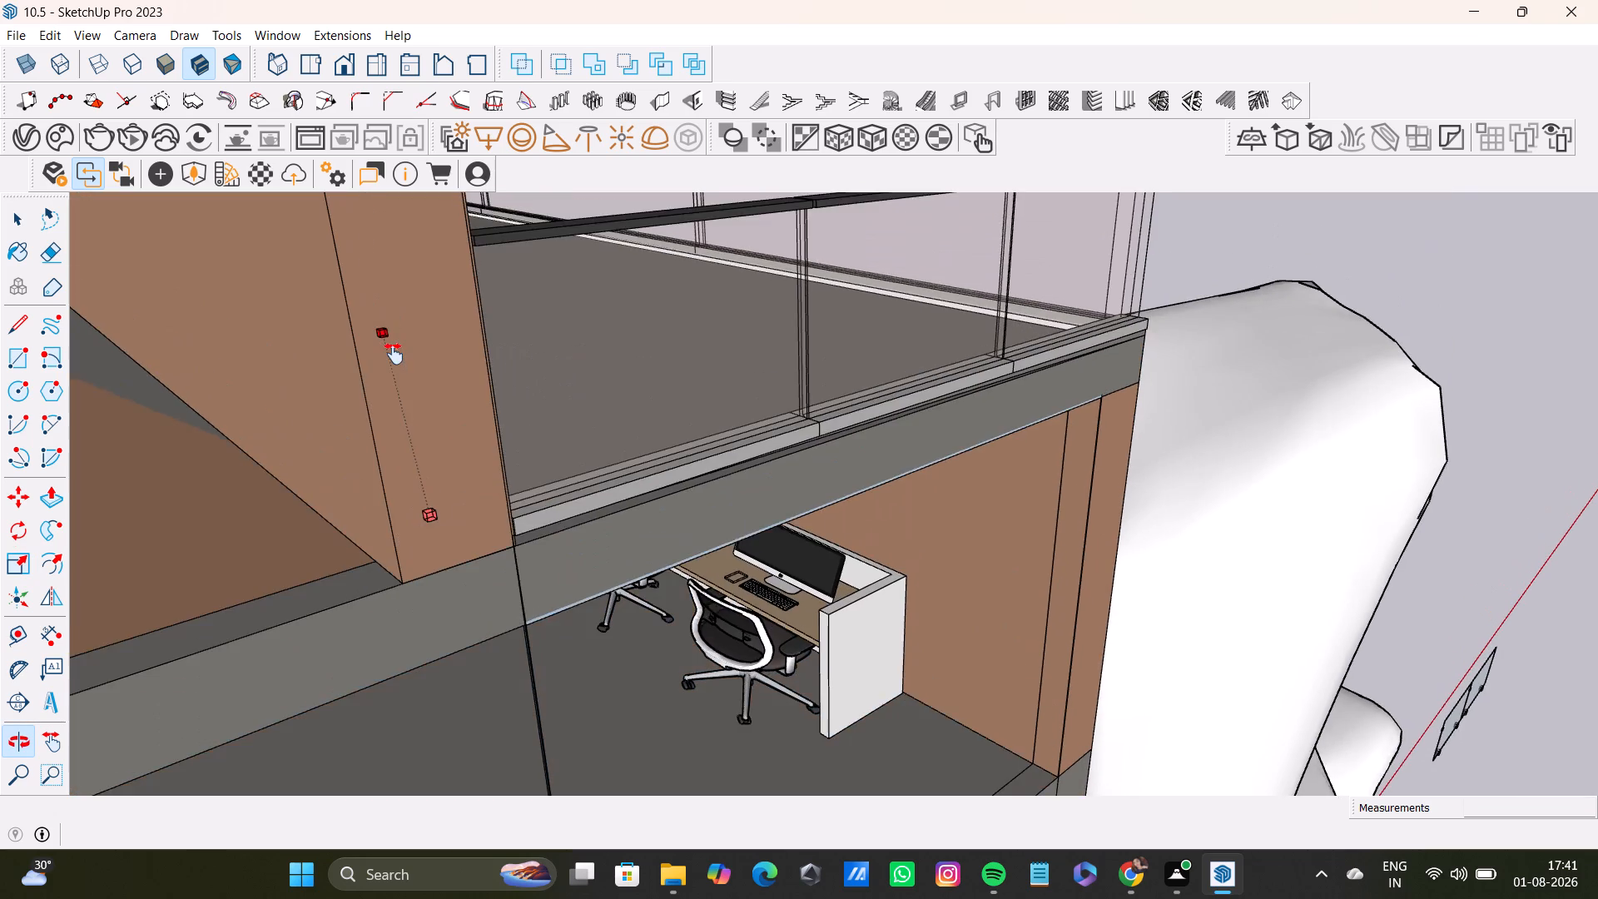
middle_click_drag(394, 354, 343, 250)
middle_click_drag(459, 352, 460, 415, "shift")
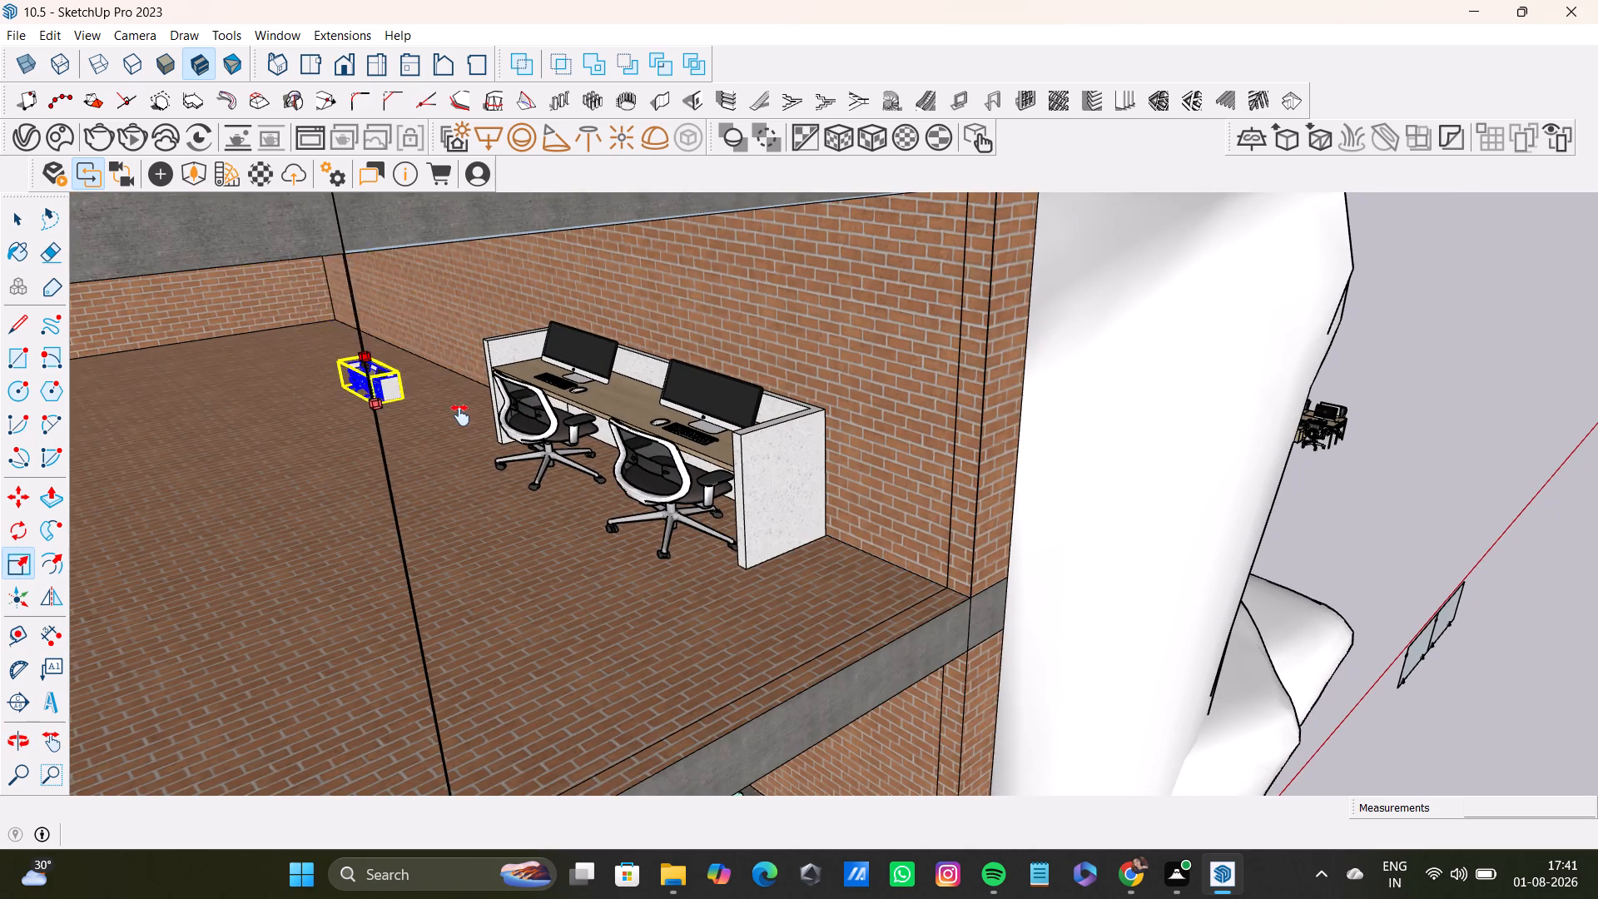
middle_click_drag(460, 415, 472, 542, "shift")
middle_click_drag(504, 552, 480, 365)
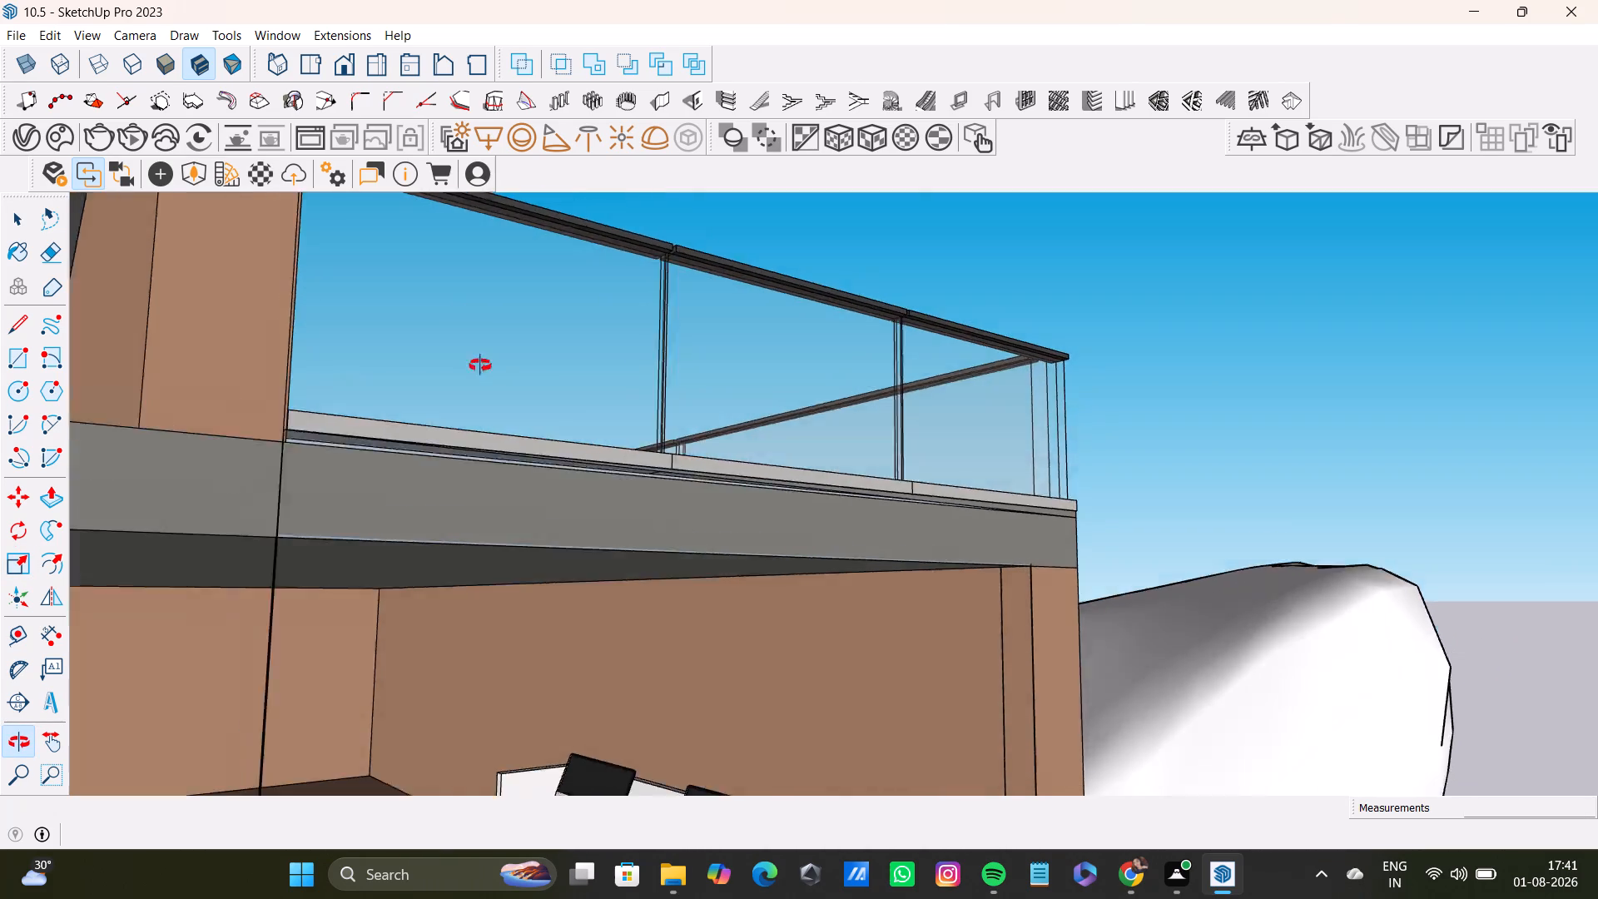
middle_click_drag(480, 365, 487, 442)
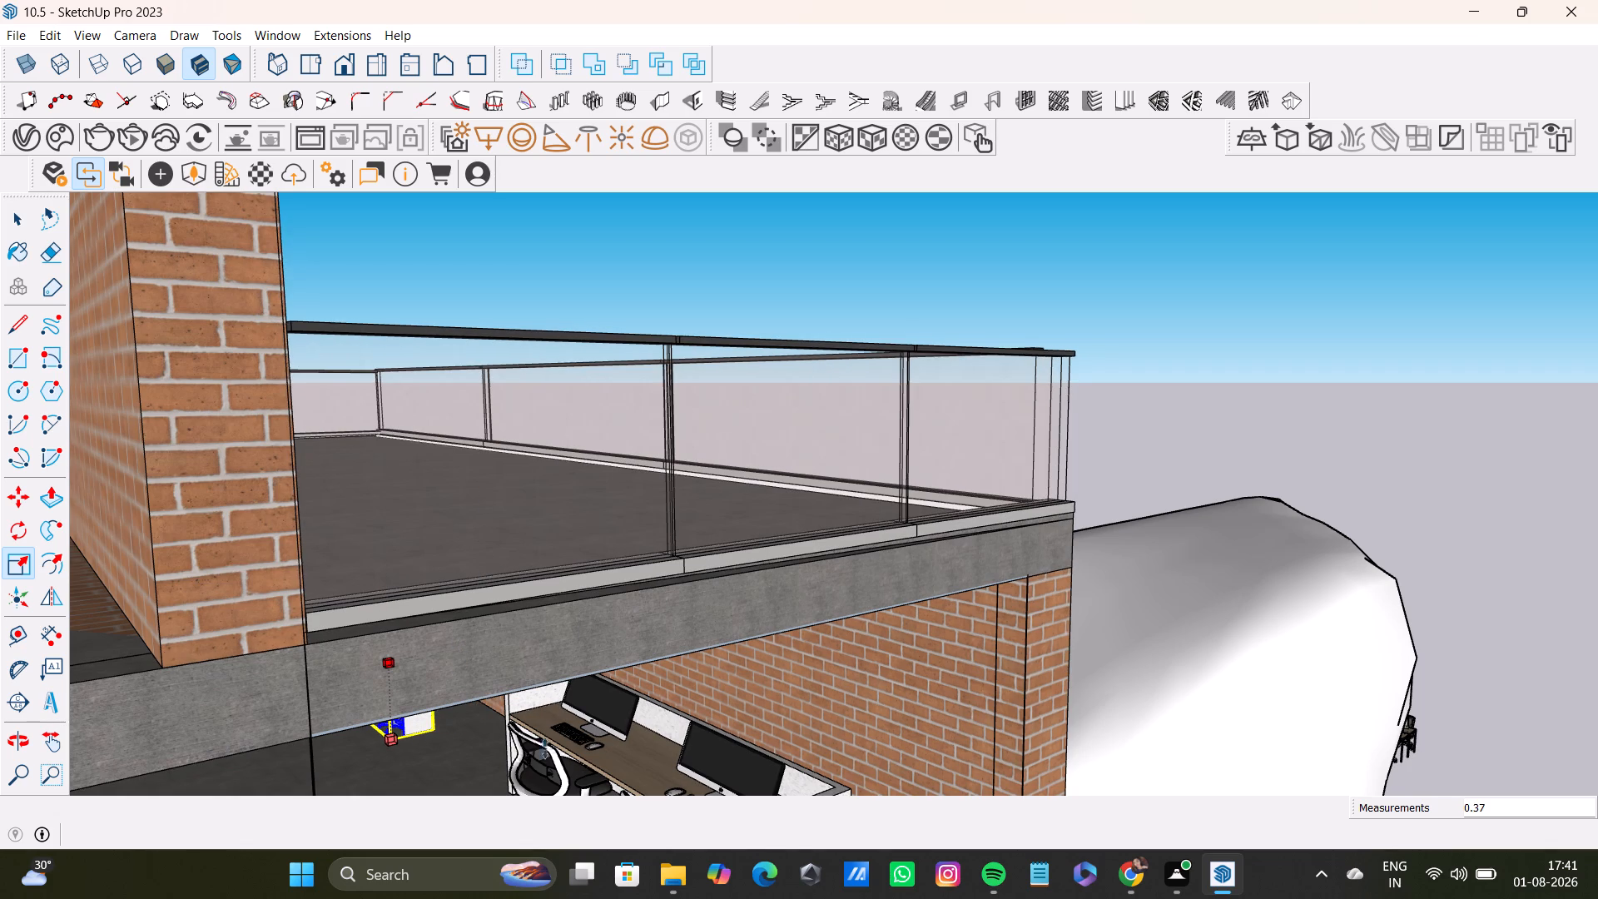
middle_click_drag(496, 844, 489, 665, "shift")
middle_click_drag(509, 734, 592, 699)
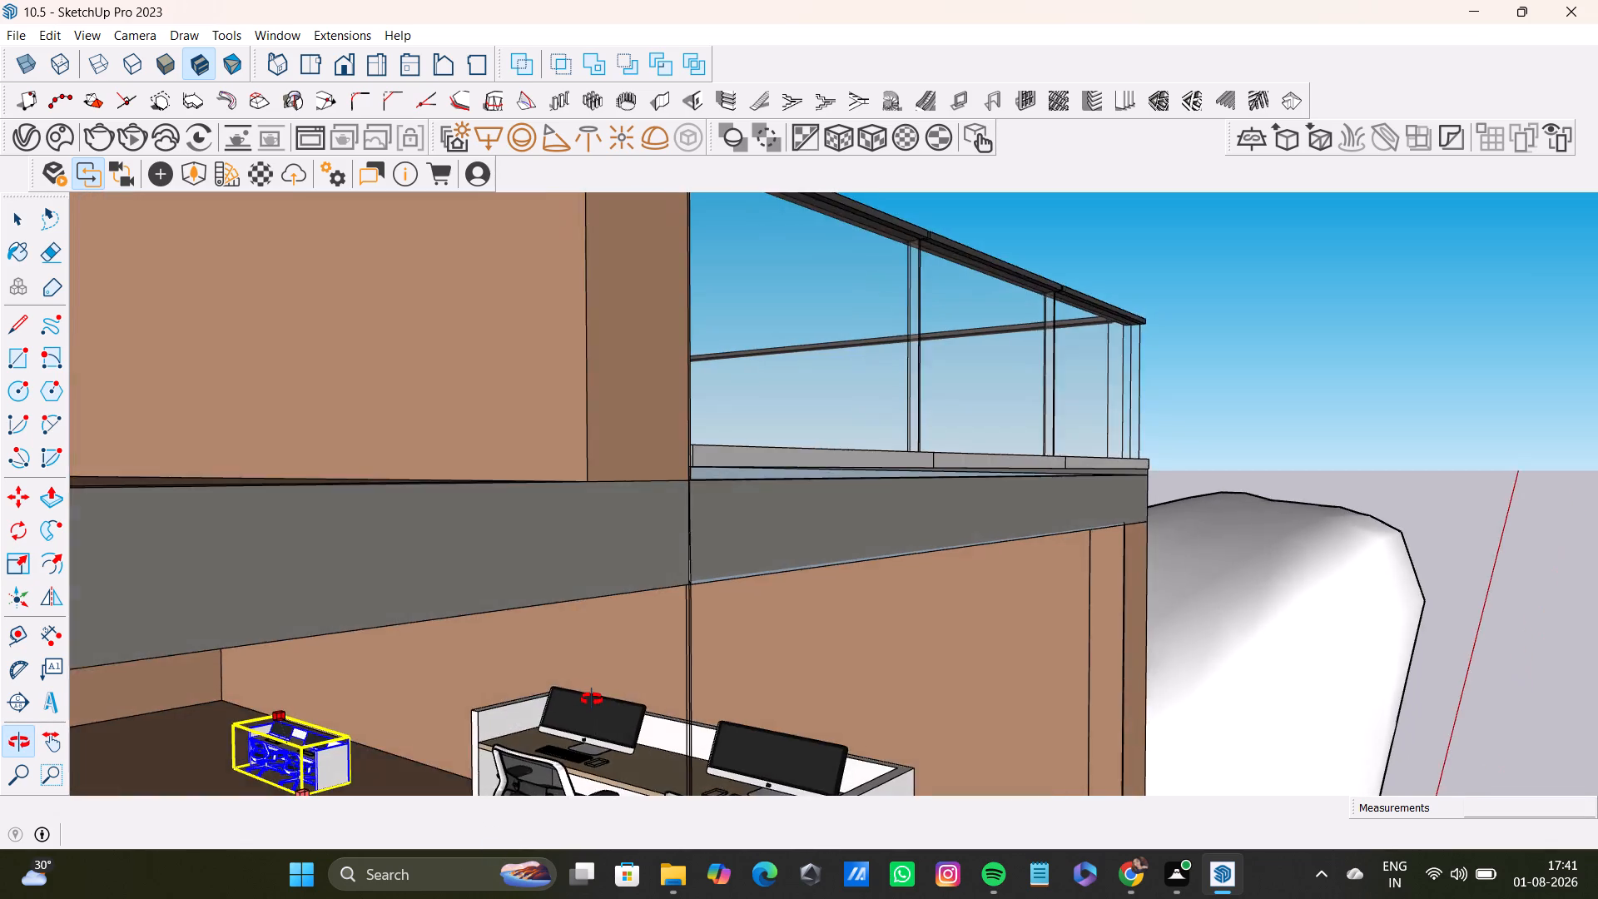
middle_click_drag(592, 699, 500, 671)
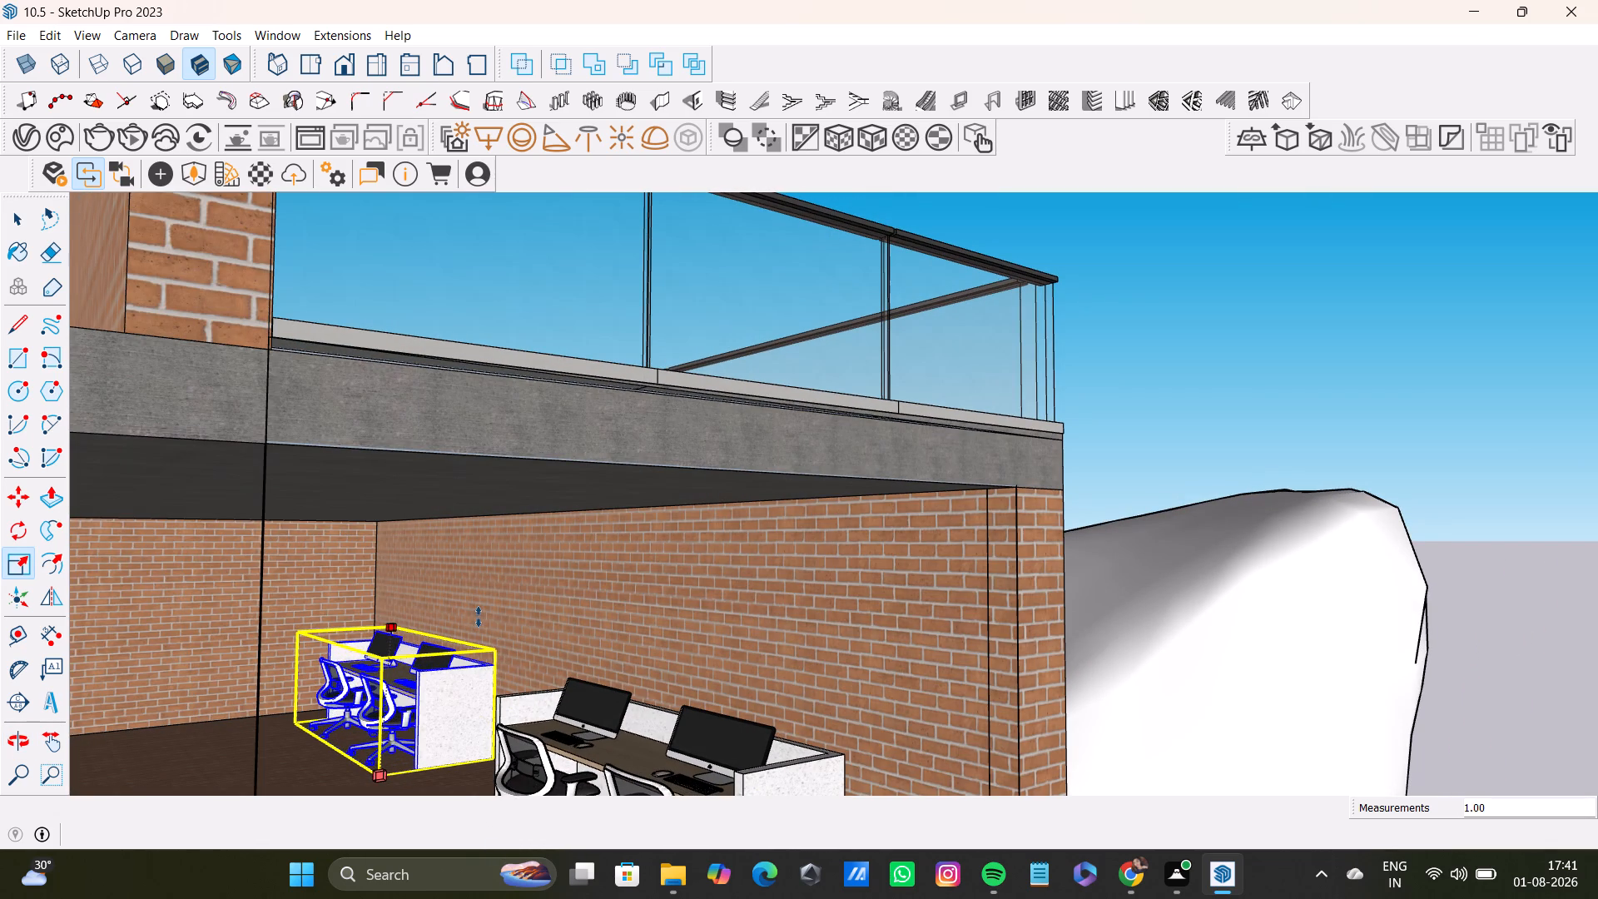
left_click(467, 622)
key("space")
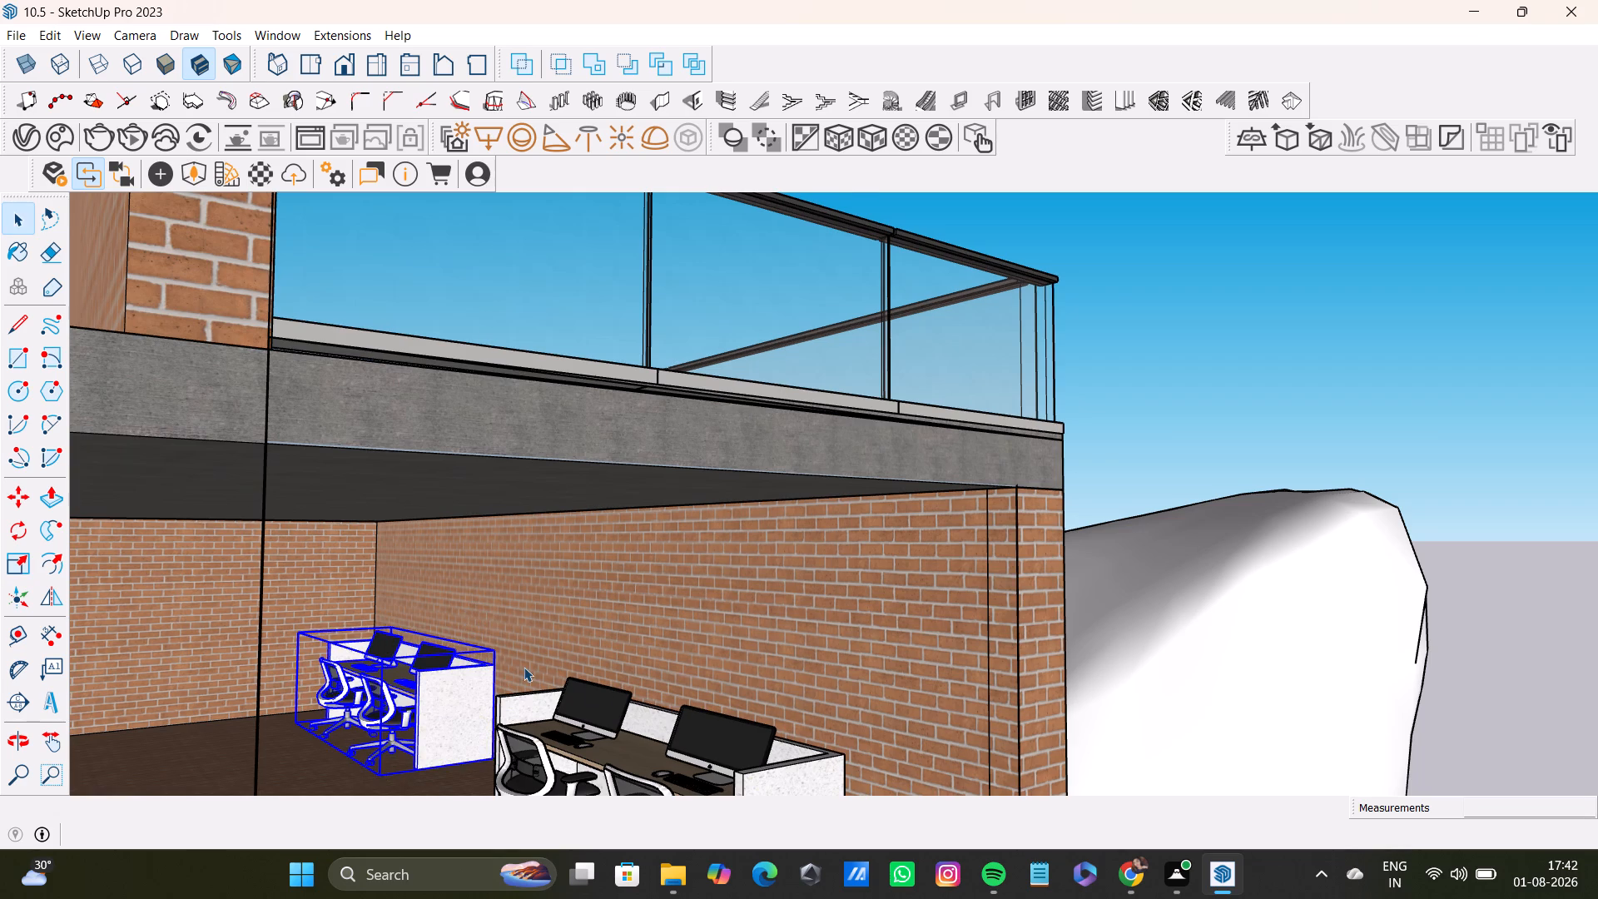
Move the original two-seat workstation in the ground-floor room about 6' 3" toward the brick side wall.
scroll(523, 667, "down", 10)
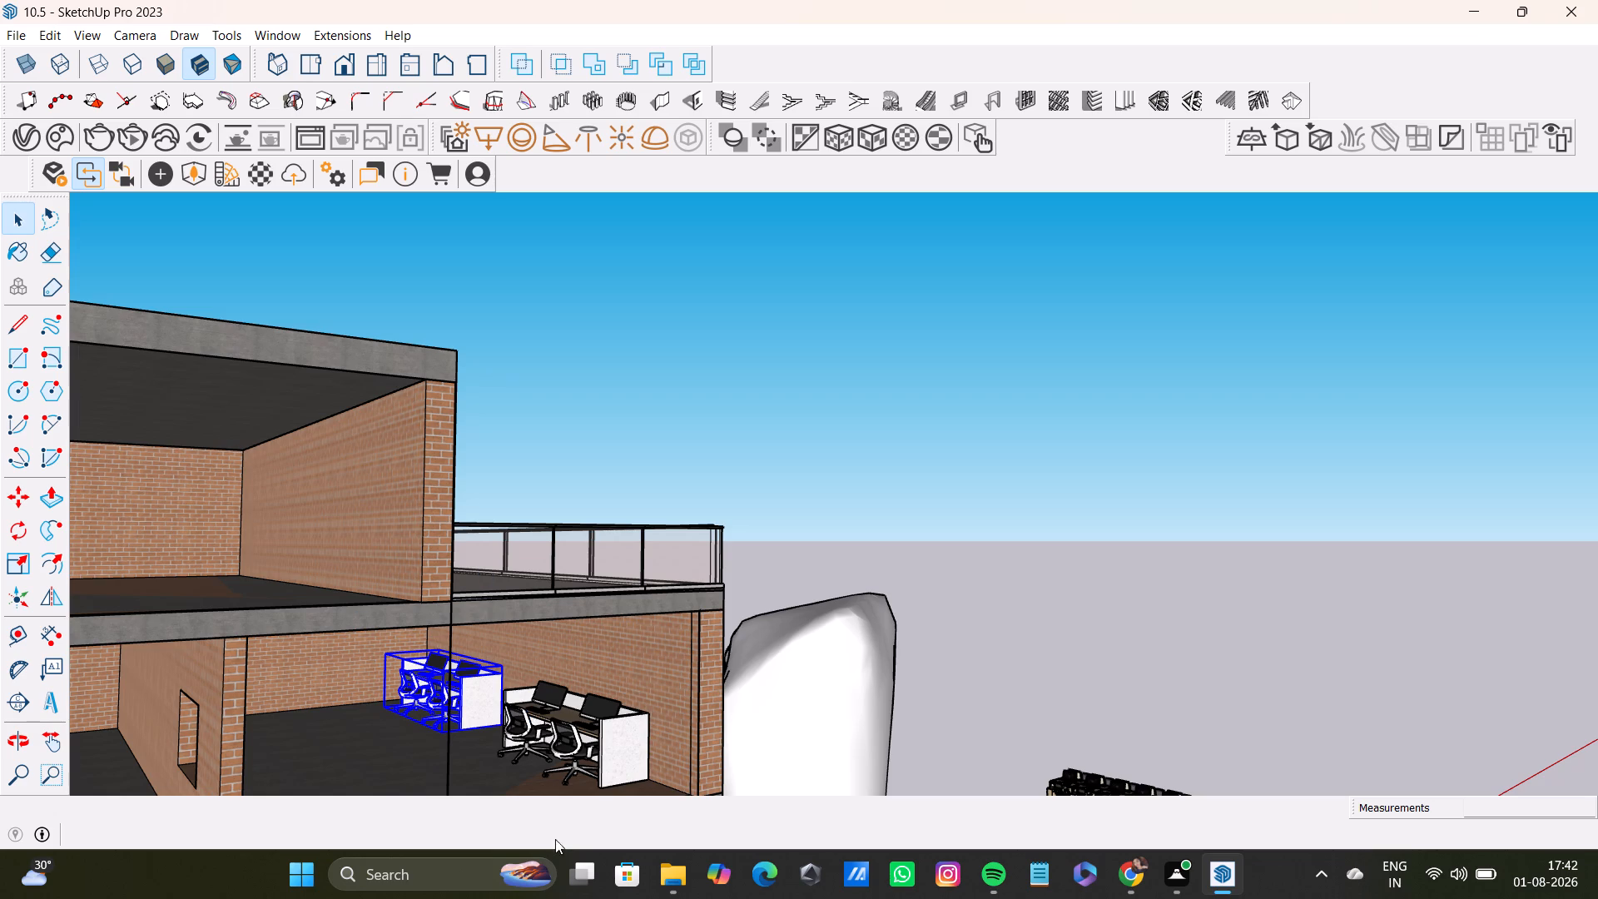
middle_click_drag(600, 890, 610, 757)
middle_click_drag(514, 693, 617, 623)
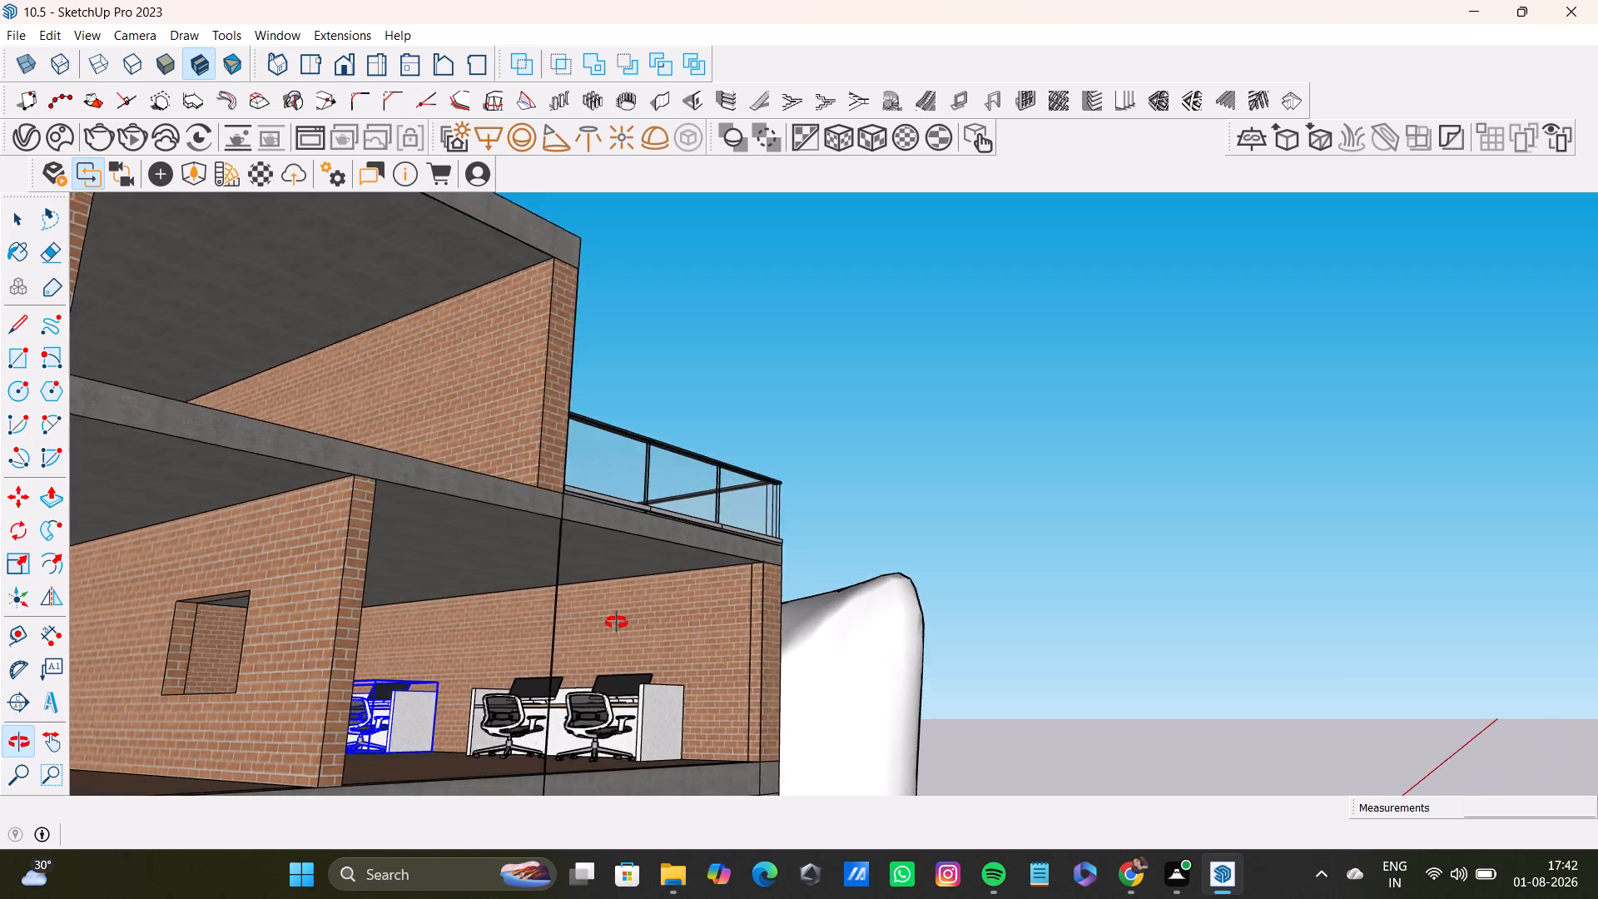
middle_click_drag(617, 623, 414, 745)
left_click(875, 552)
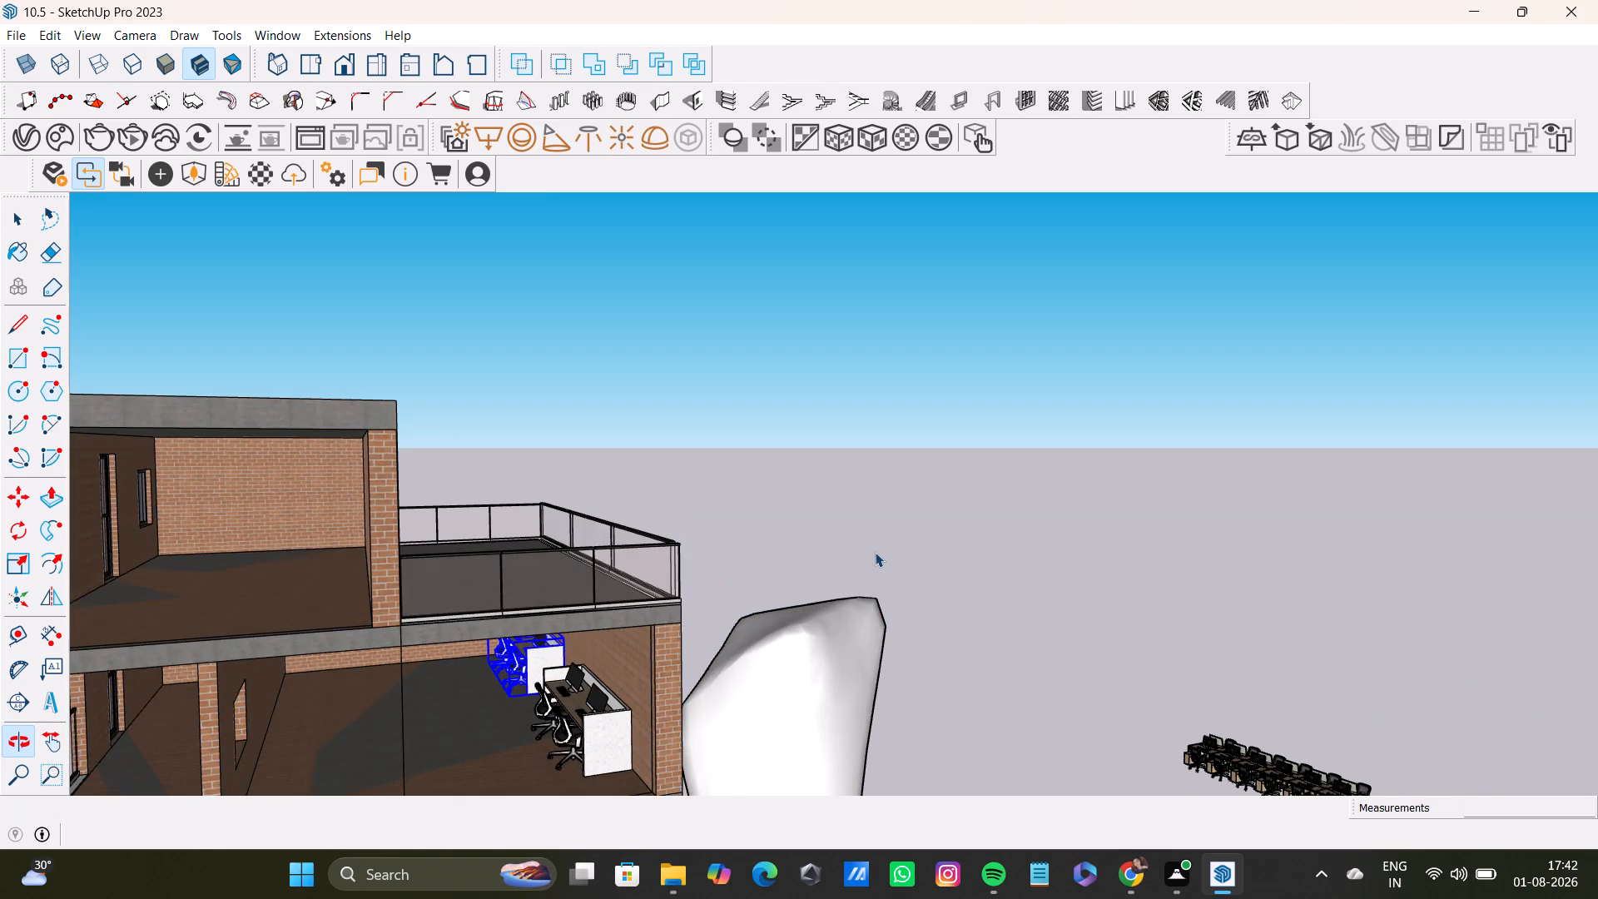
key("space")
middle_click_drag(530, 661, 617, 382, "shift")
middle_click_drag(524, 669, 540, 566)
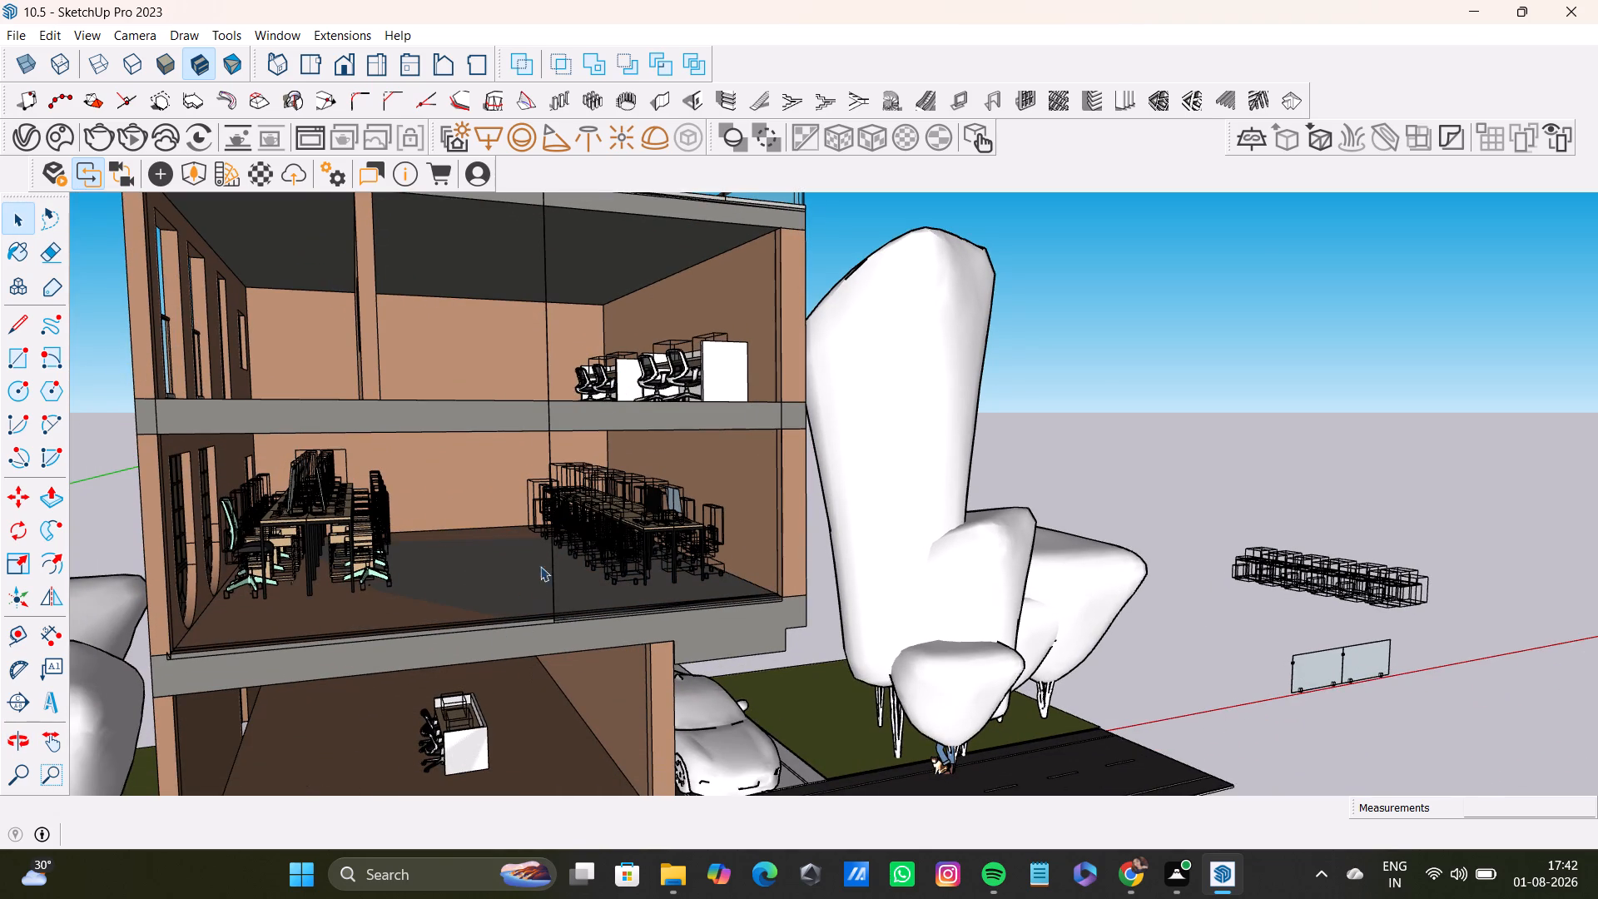
middle_click_drag(540, 566, 623, 390)
middle_click_drag(628, 459, 608, 589)
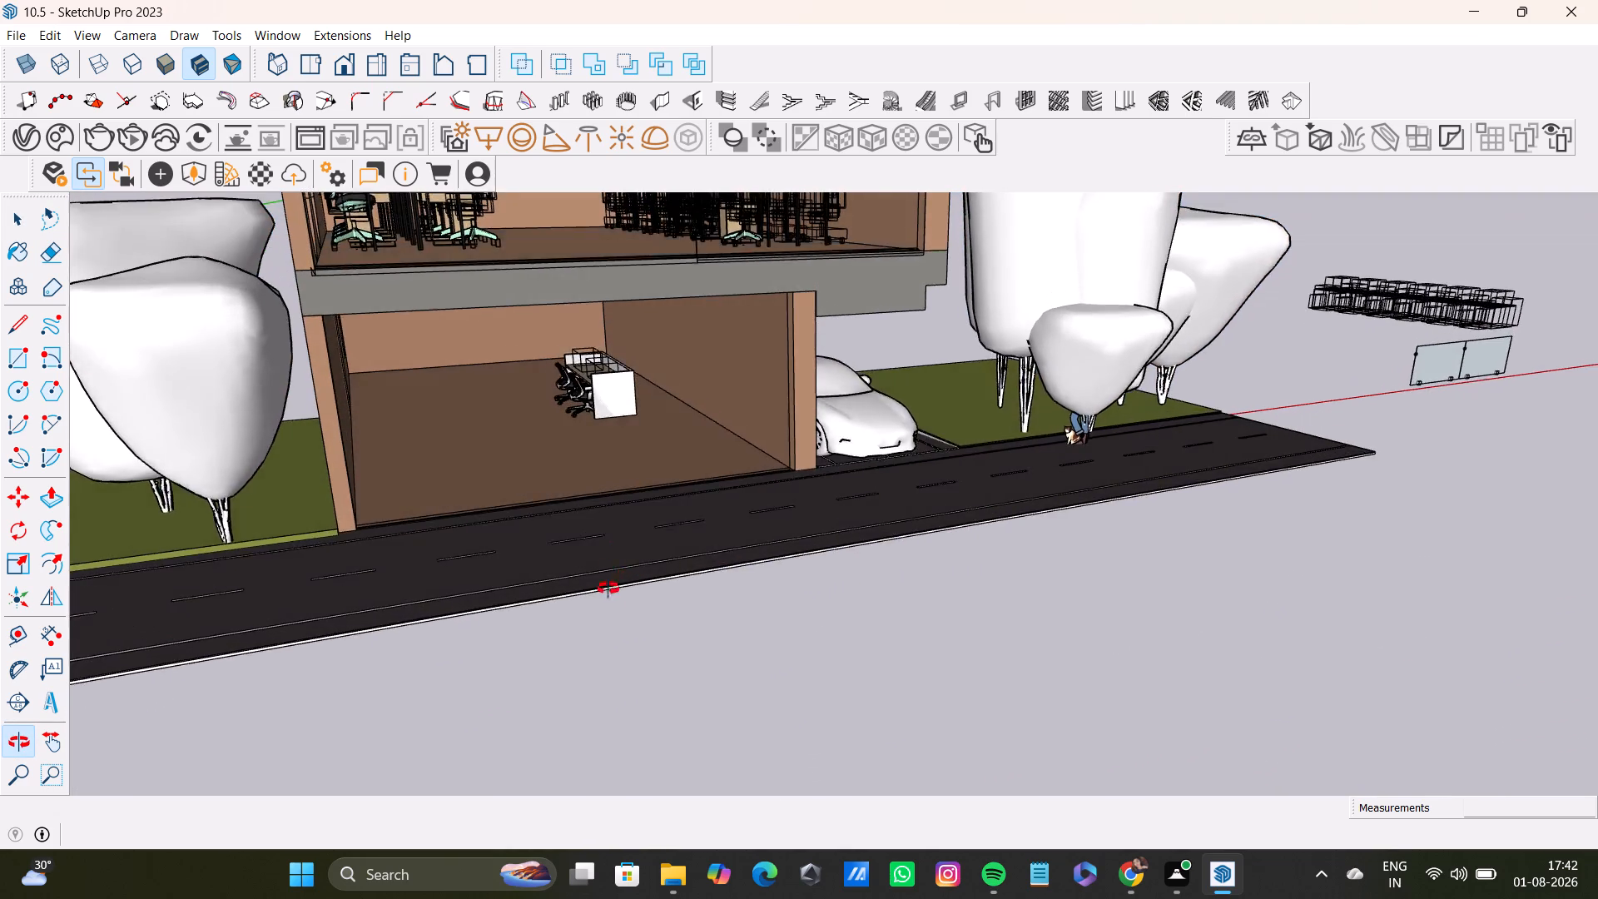
middle_click_drag(608, 589, 606, 598)
left_click(596, 456)
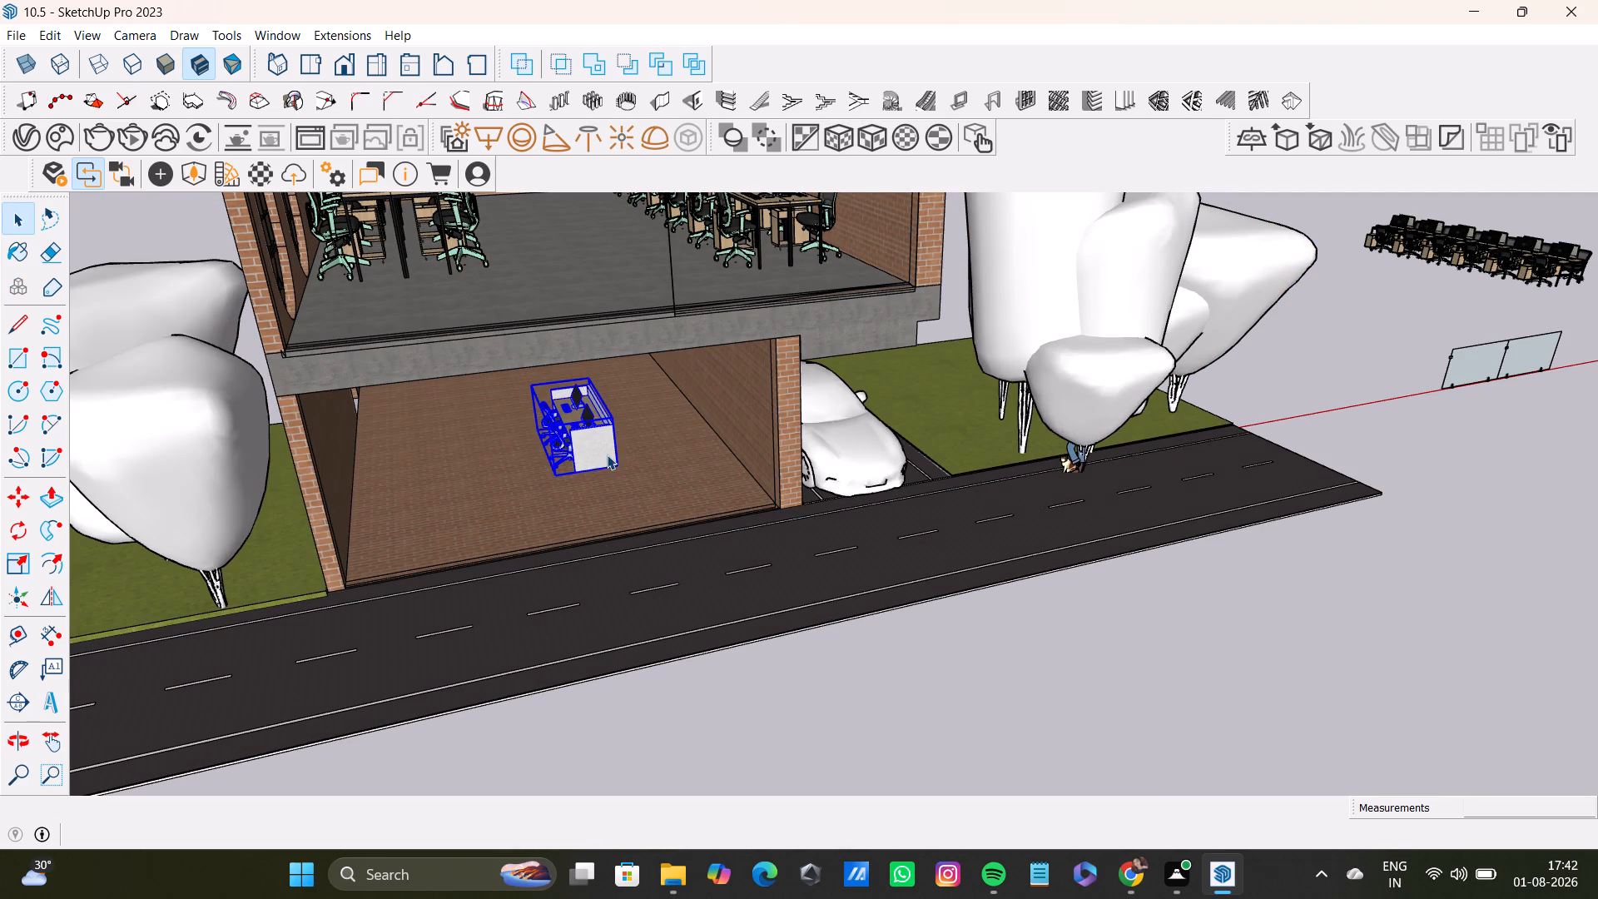
key("m")
left_click(618, 464)
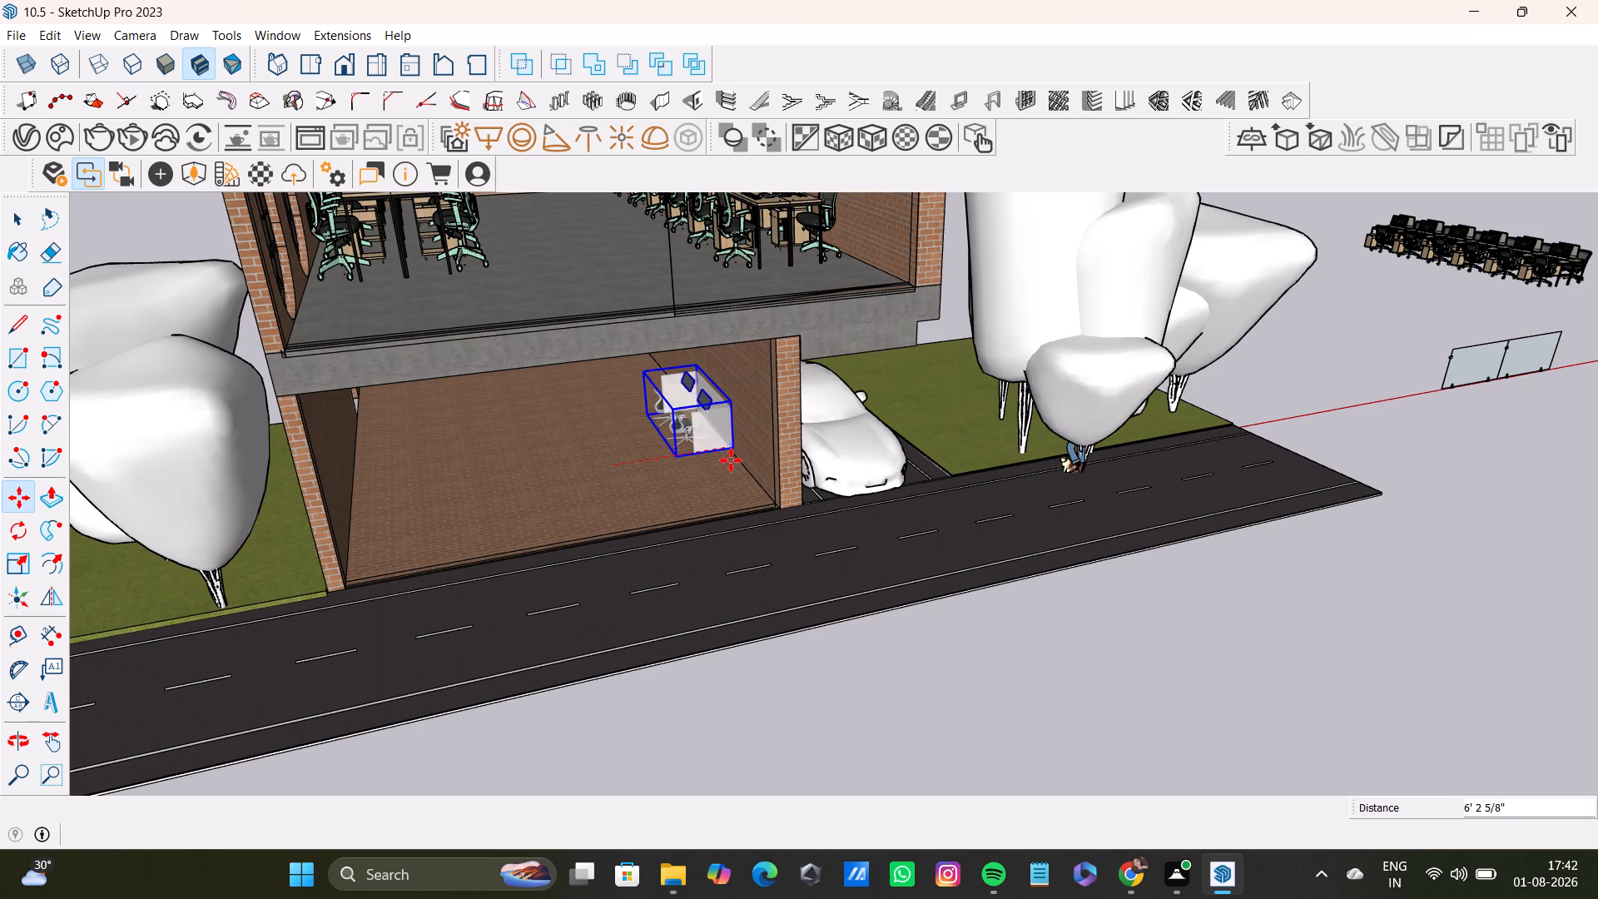
left_click(731, 460)
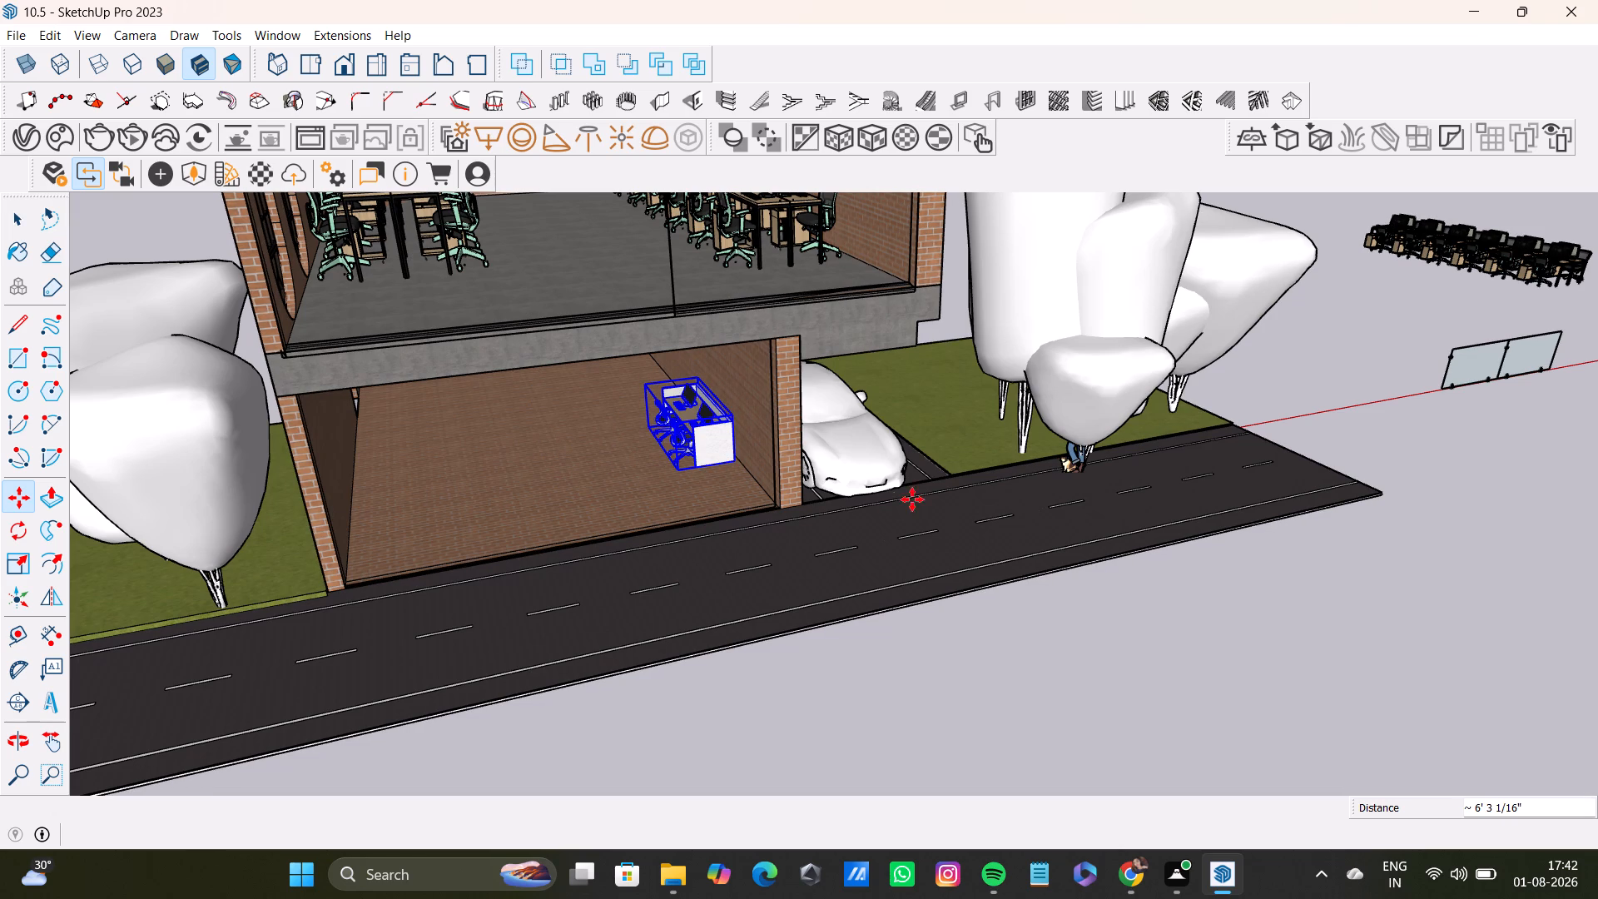
Move the ground-floor workstation about 2' 4" along the side wall toward the room's open street front.
middle_click_drag(684, 499, 904, 459)
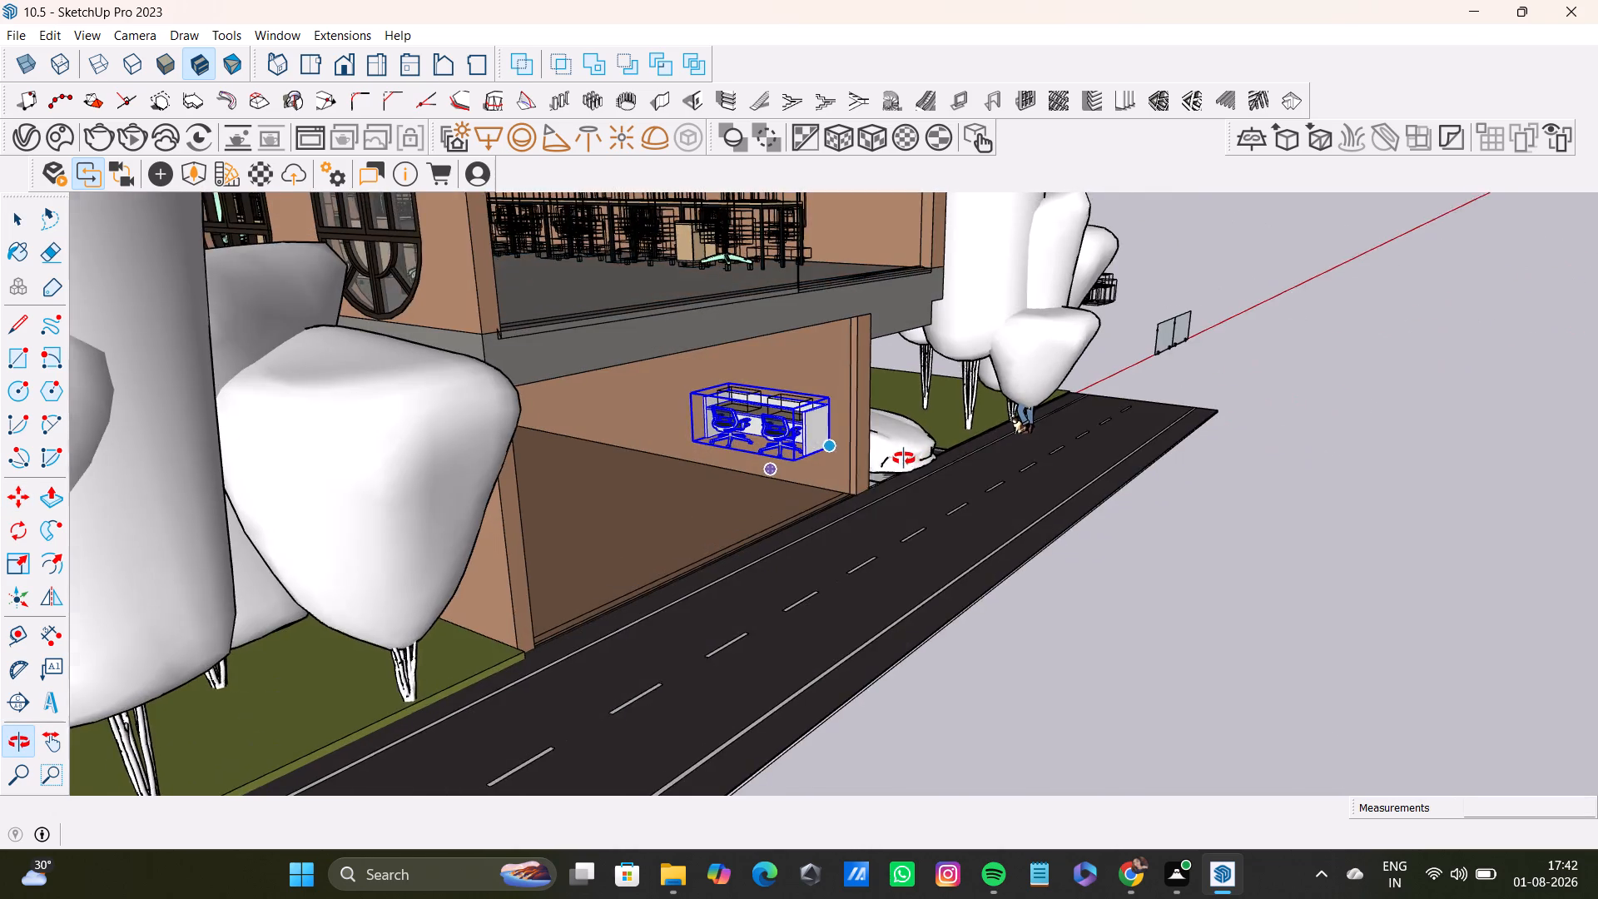
middle_click_drag(904, 459, 868, 456)
left_click(768, 464)
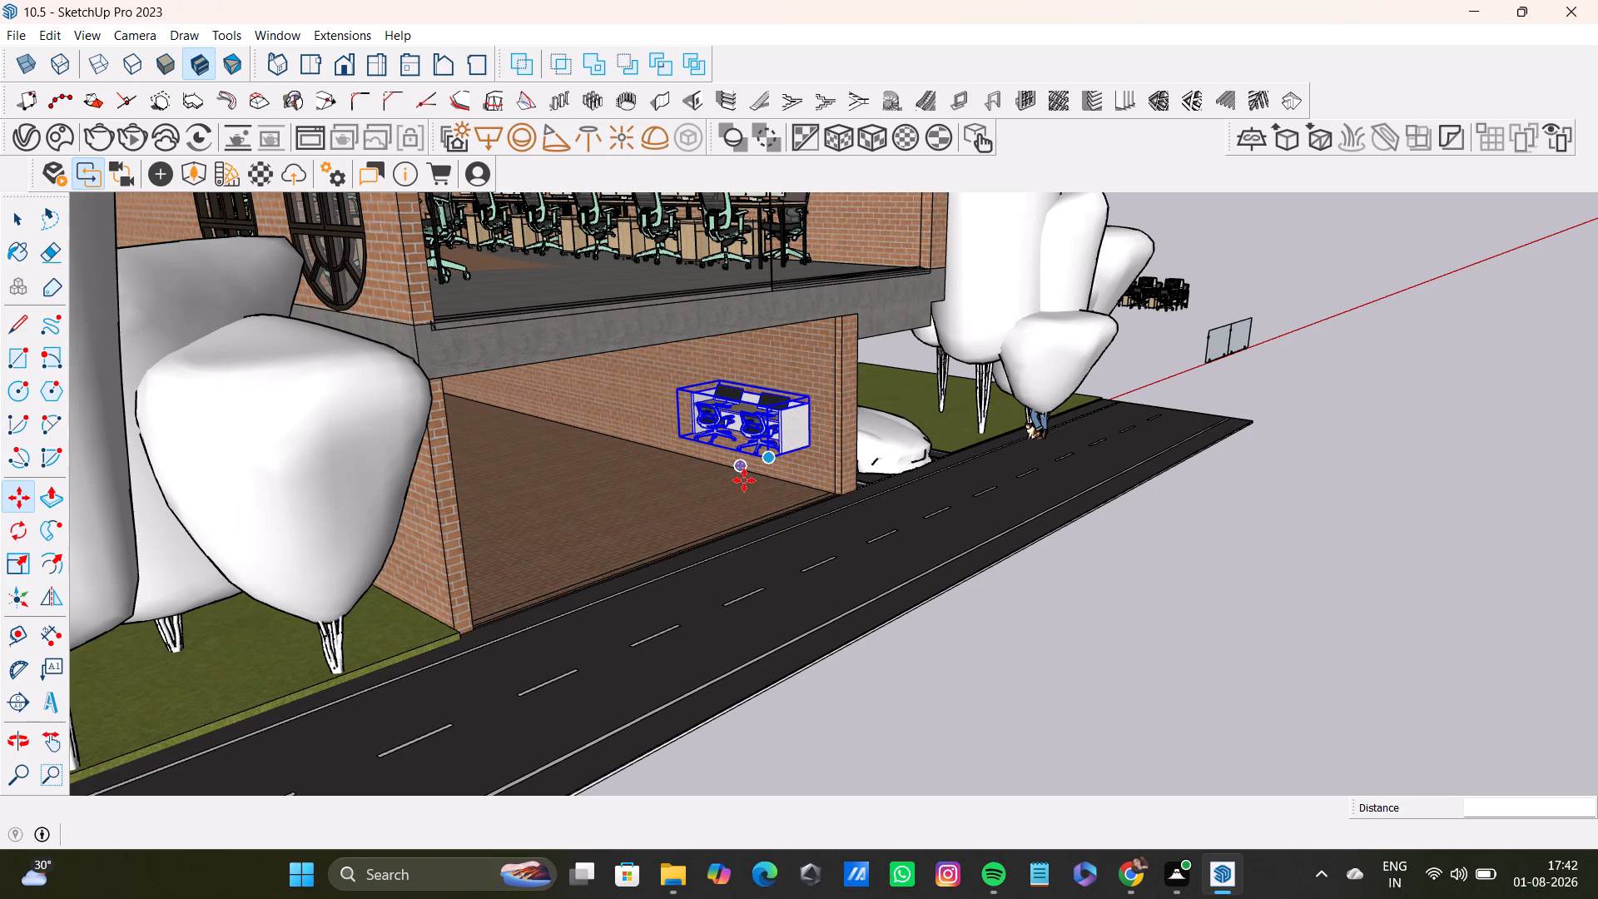
key("m")
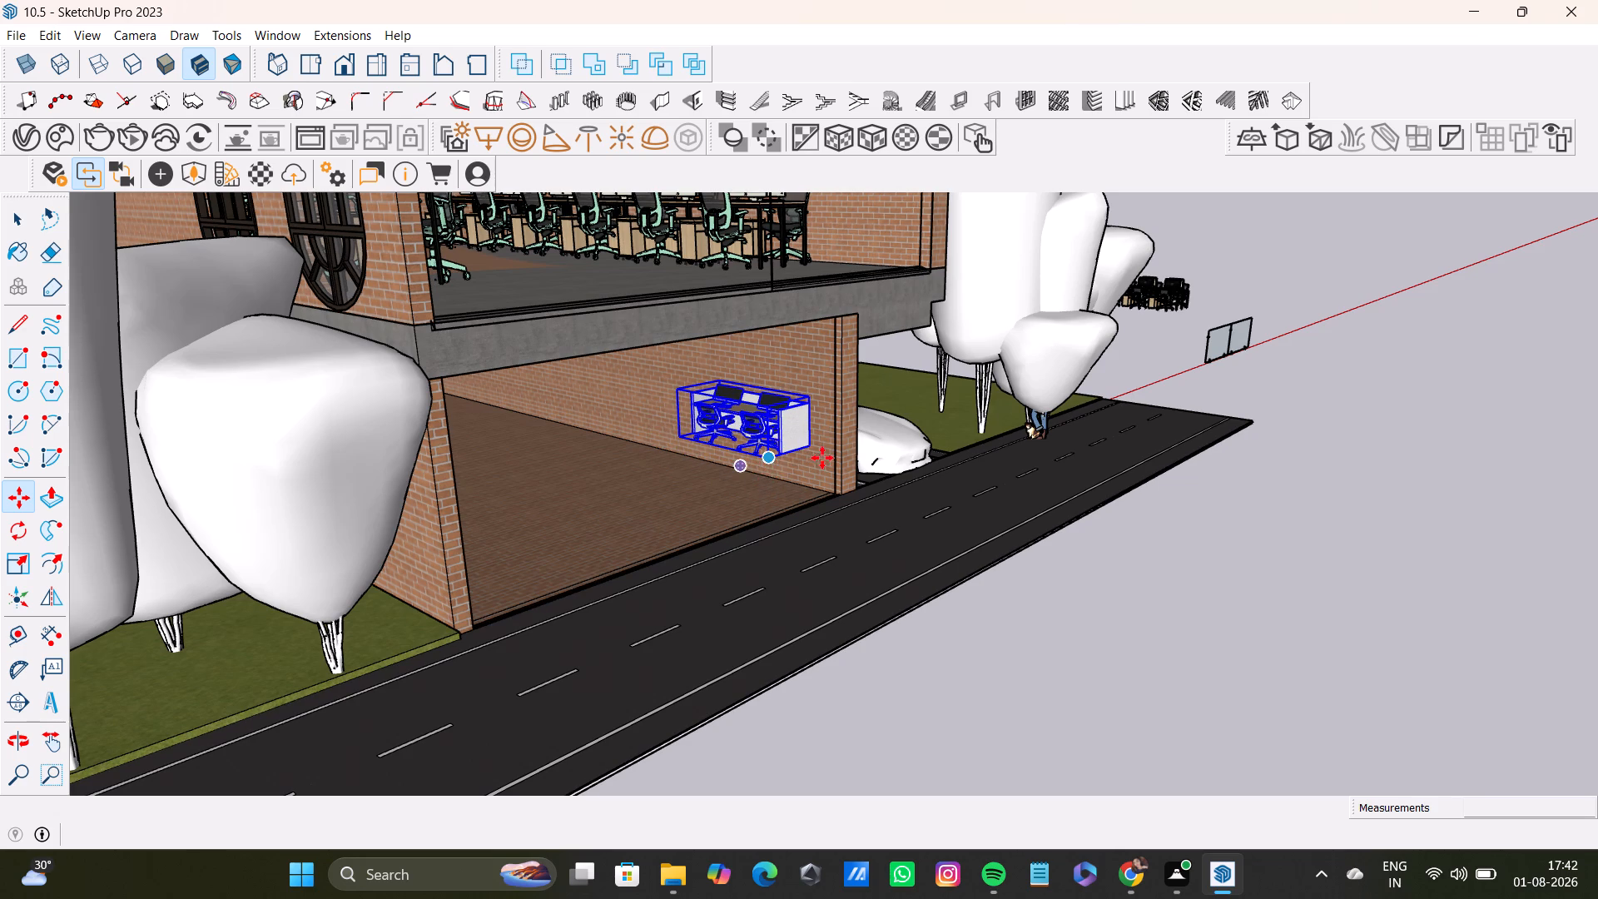
middle_click_drag(801, 449, 677, 433)
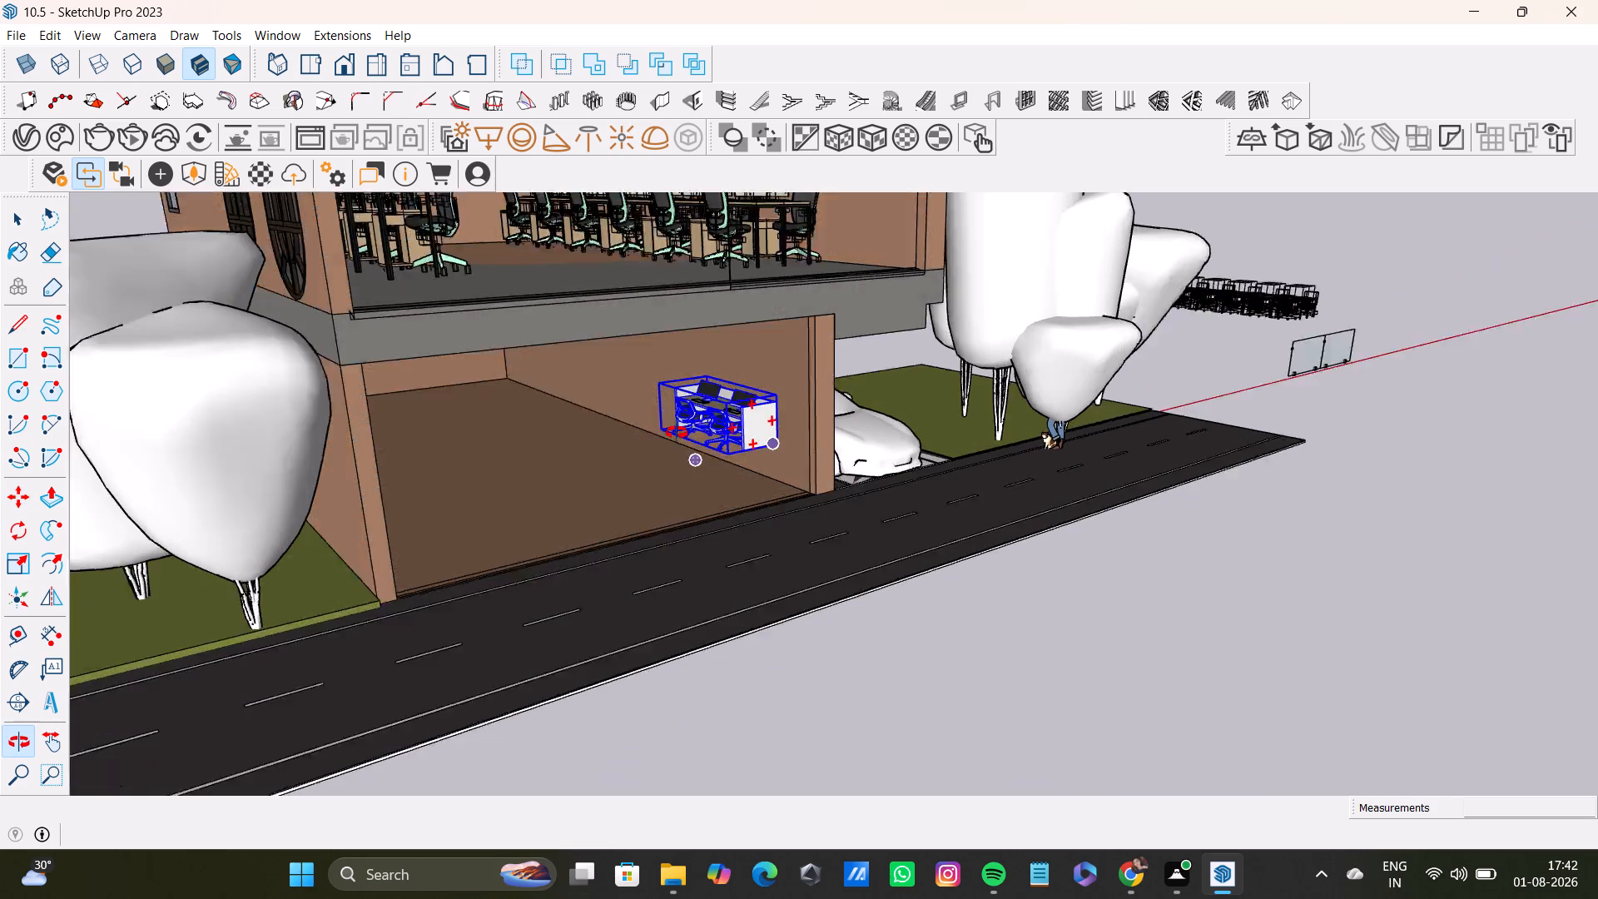
middle_click_drag(677, 433, 666, 432)
left_click(753, 435)
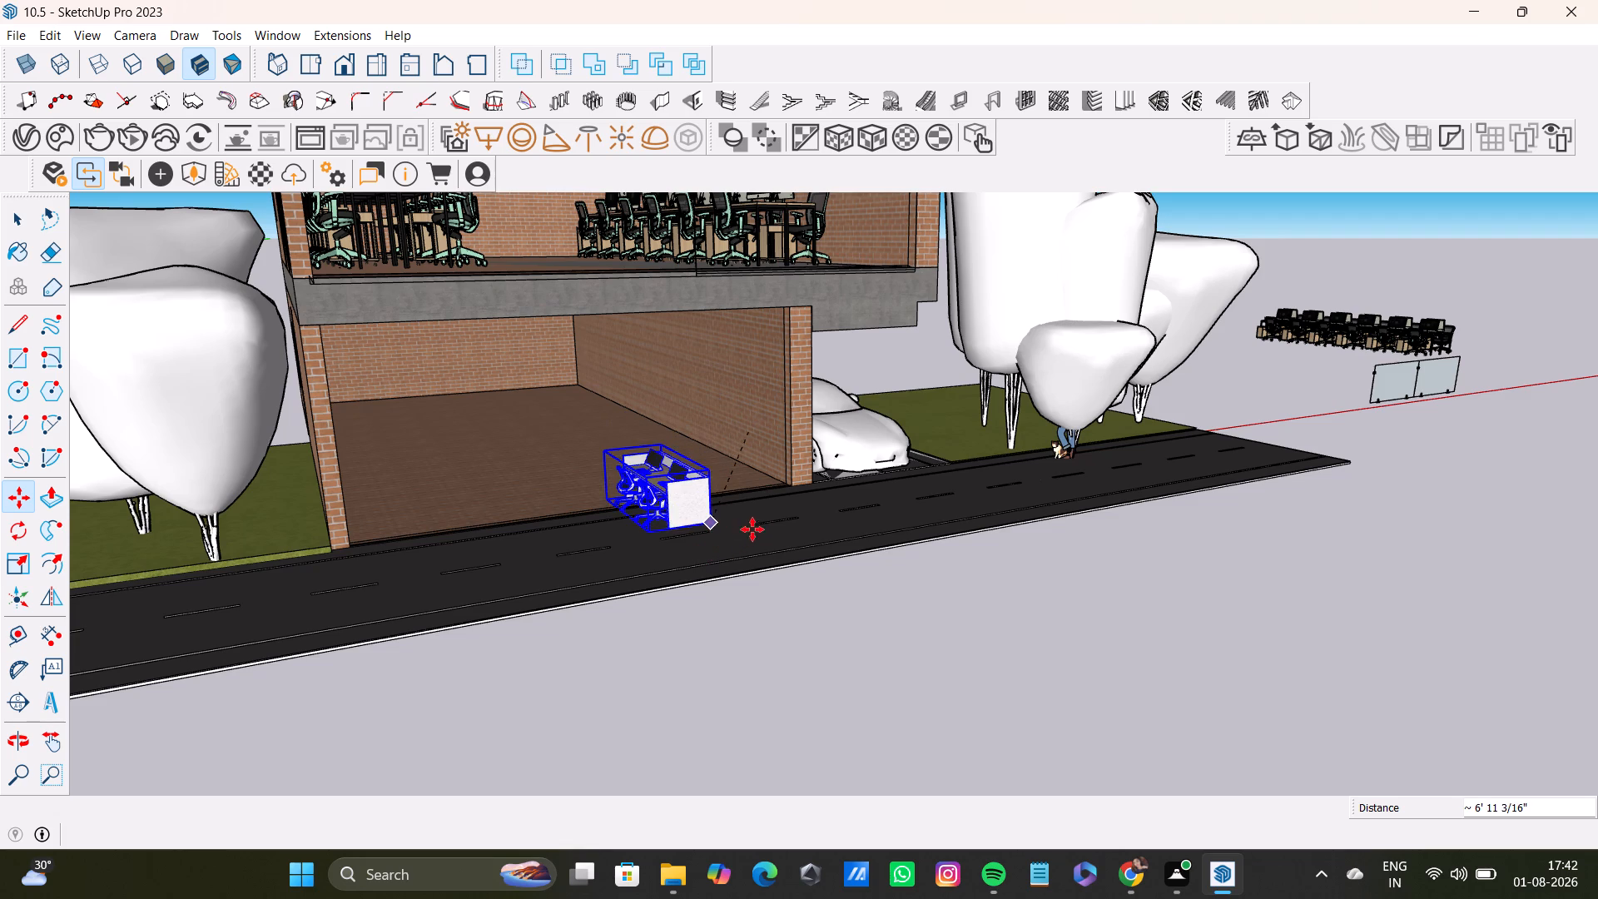
left_click(763, 469)
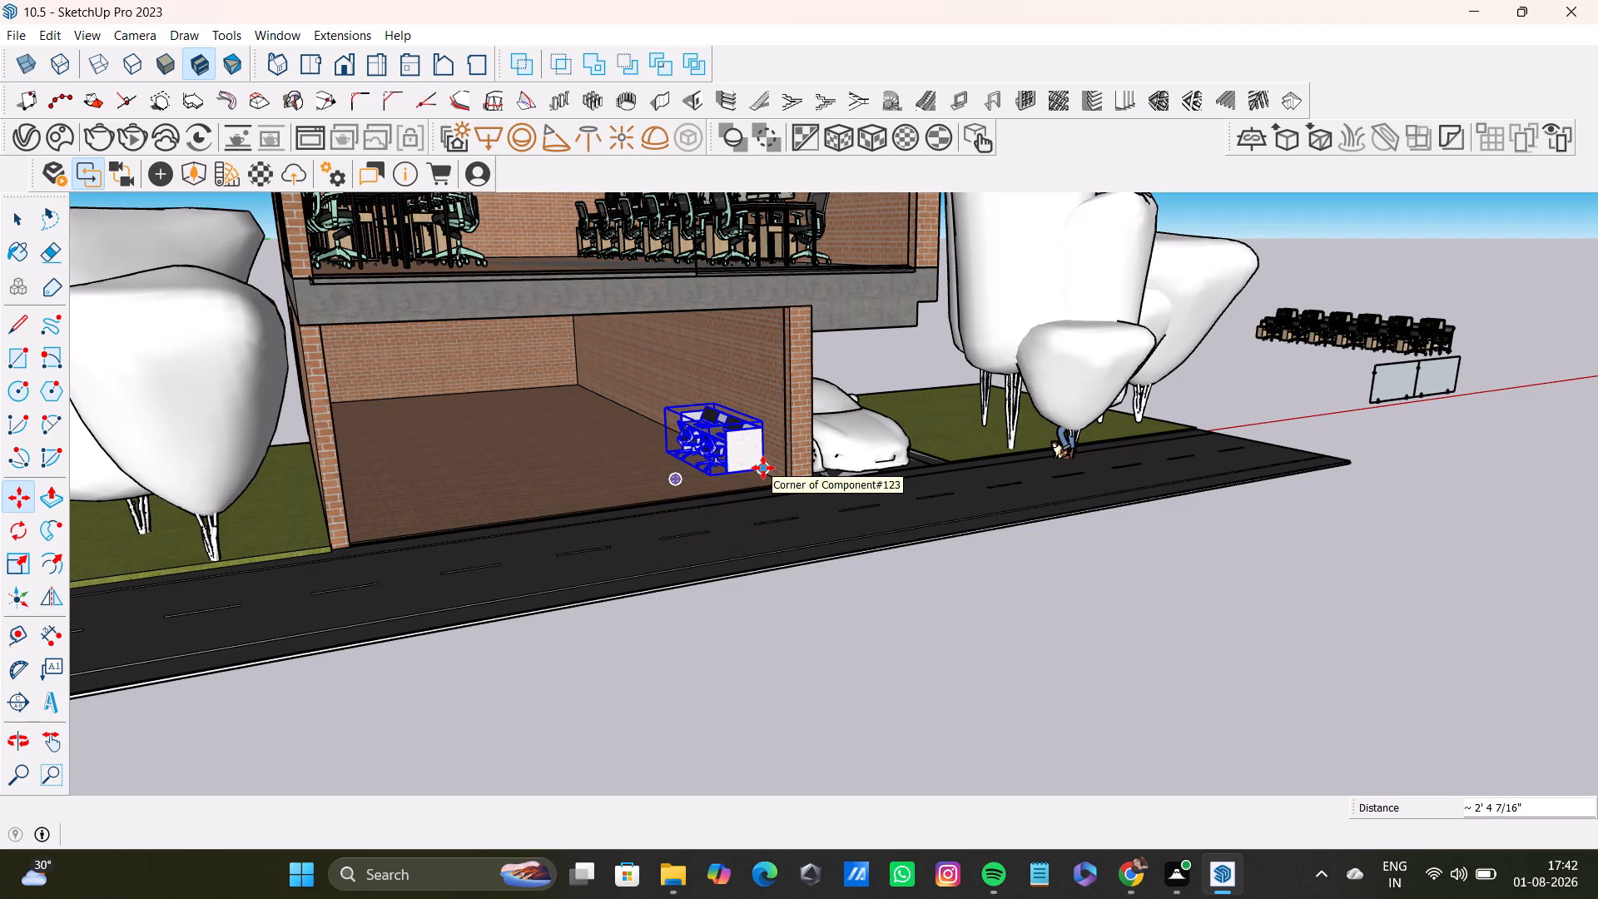
Move the ground-floor workstation about 6 3/8" so its back bottom corner rests on the brick floor.
scroll(638, 492, "up", 4)
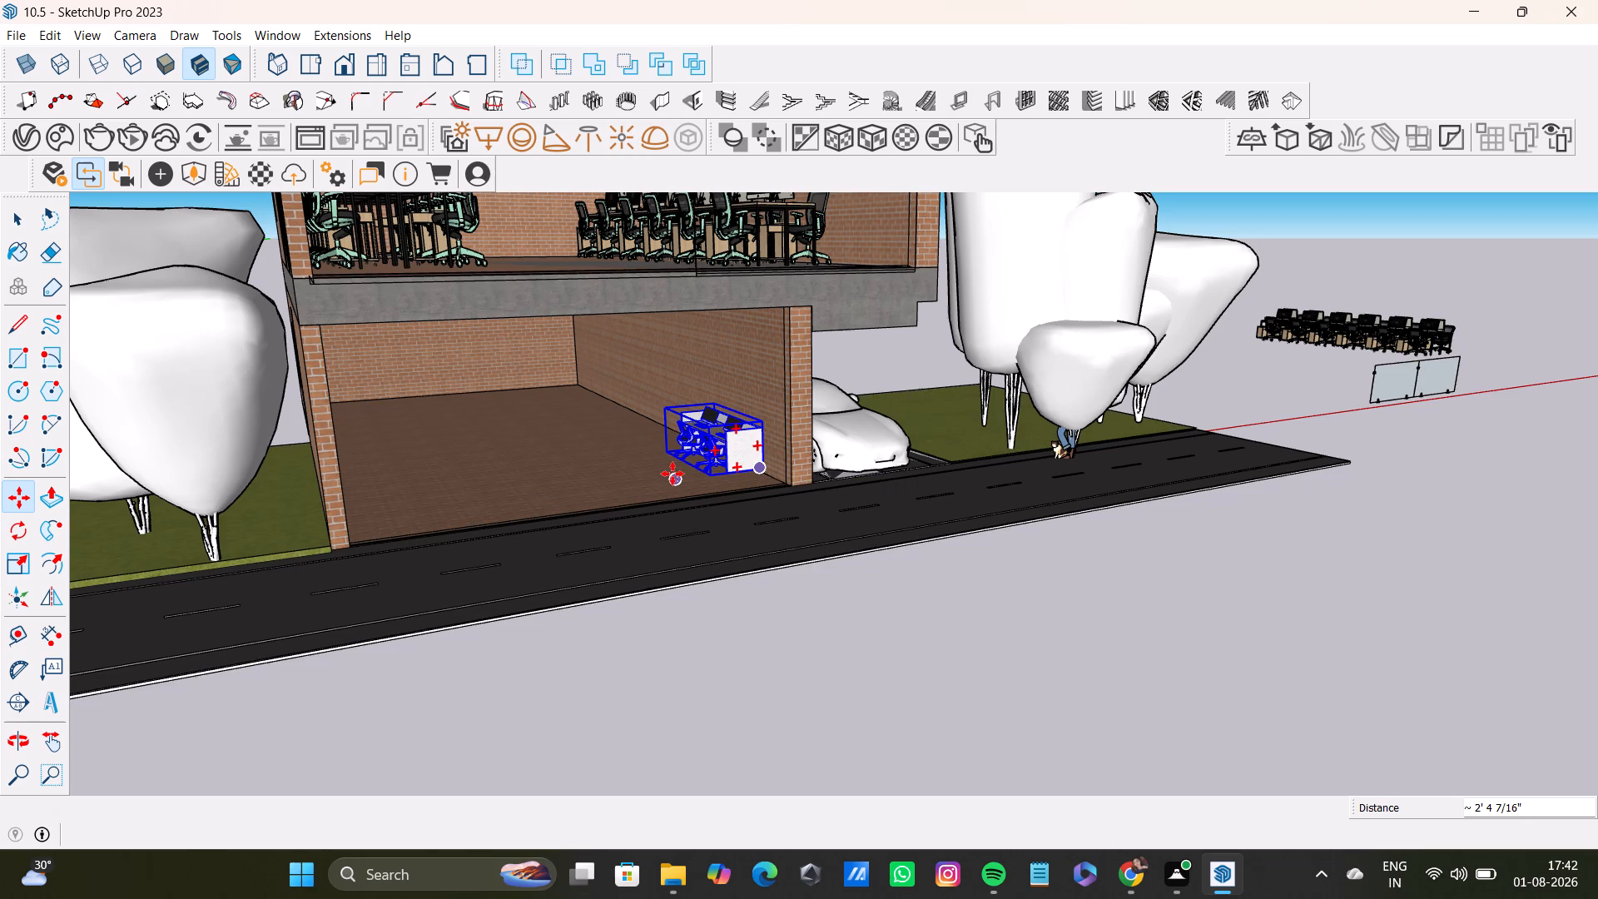
scroll(672, 474, "up", 2)
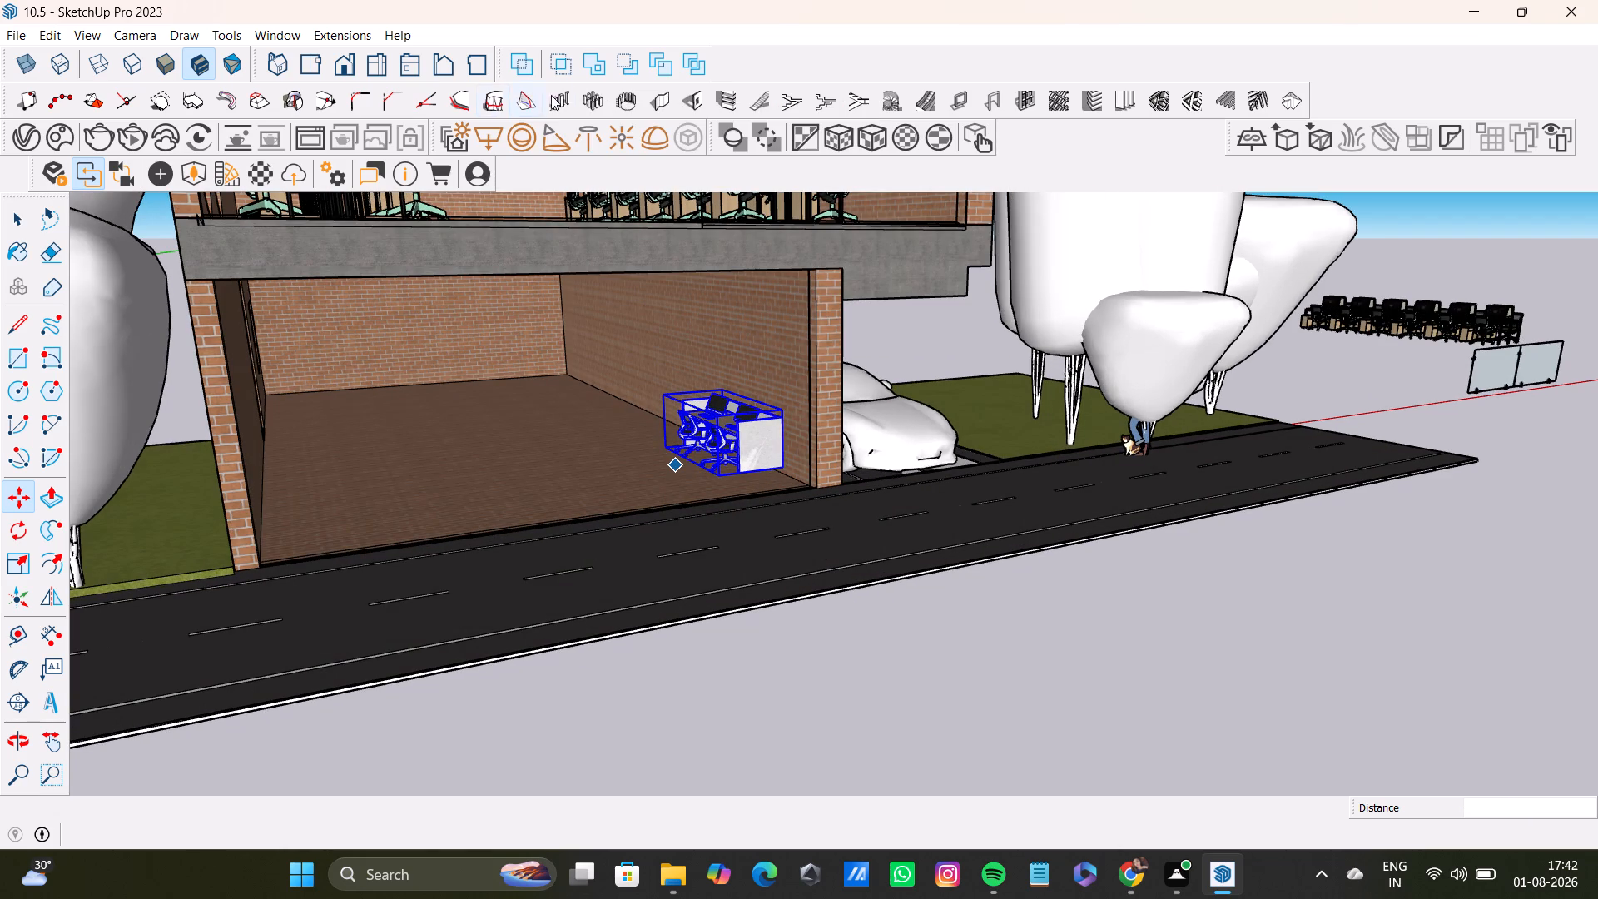
scroll(722, 462, "up", 9)
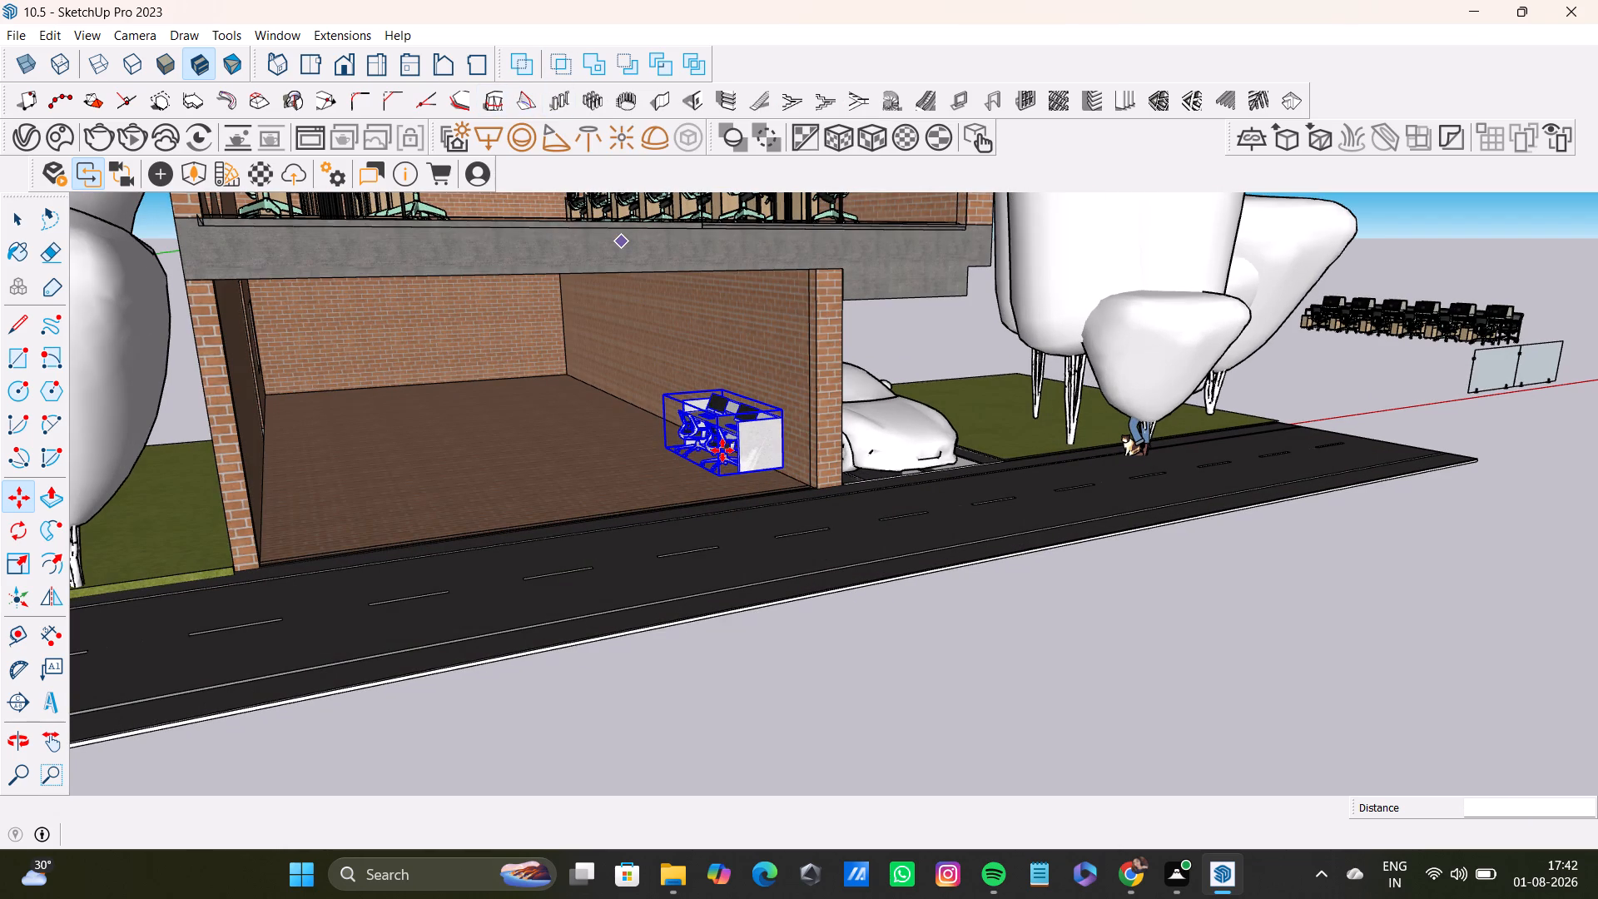
scroll(722, 450, "up", 14)
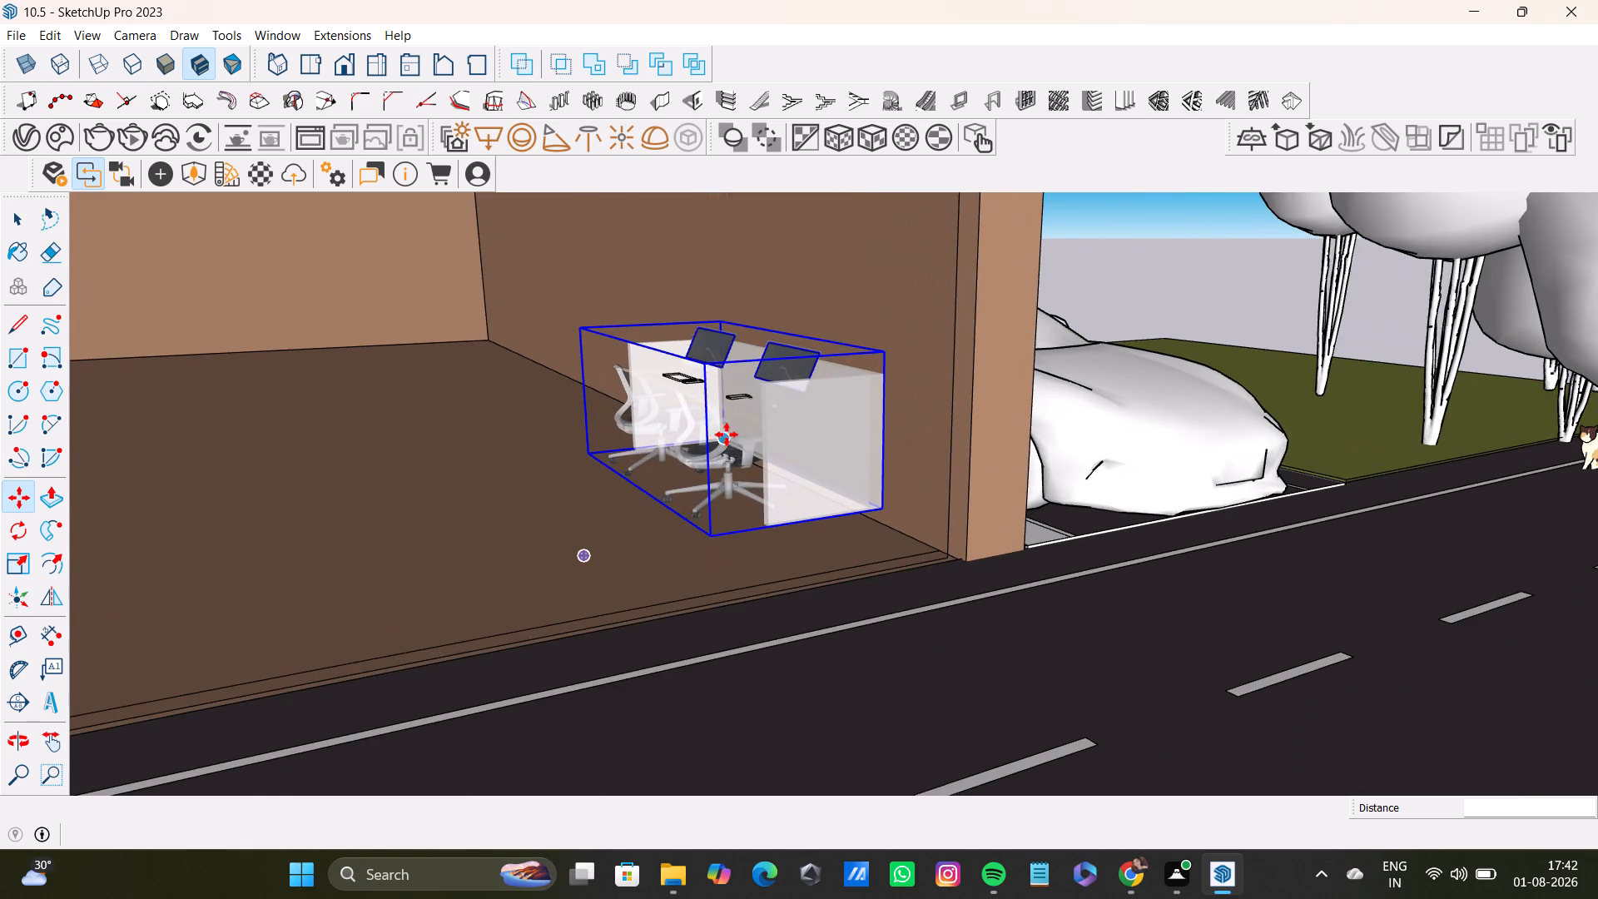
left_click(887, 514)
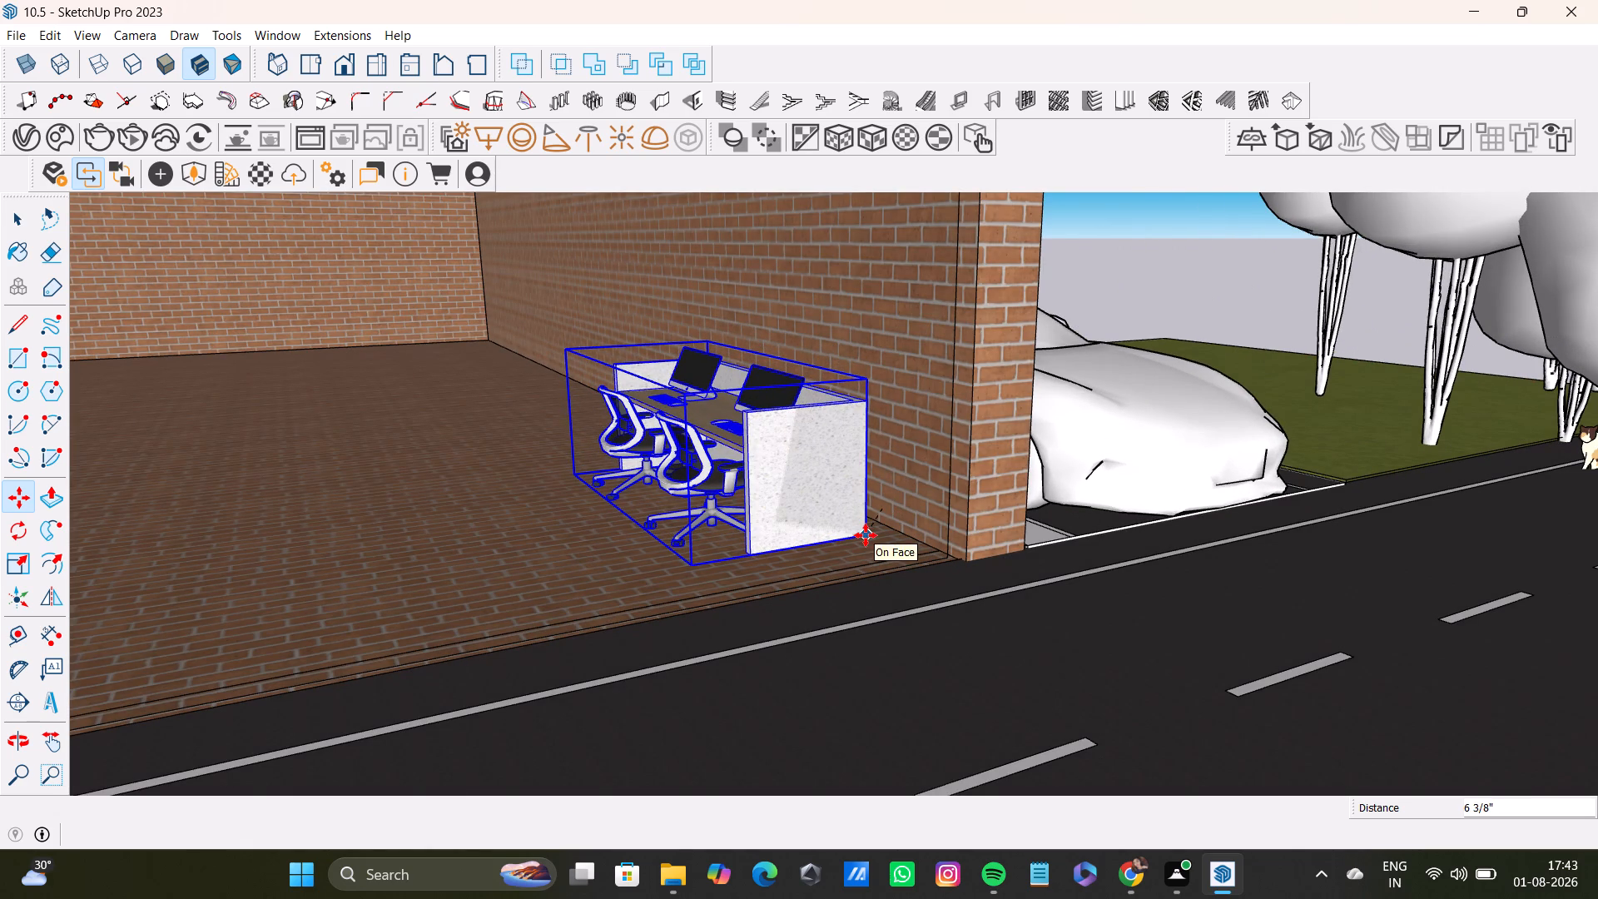
left_click(866, 535)
Scale the ground-floor workstation up slightly and uniformly, keeping its front bottom corner fixed.
key("s")
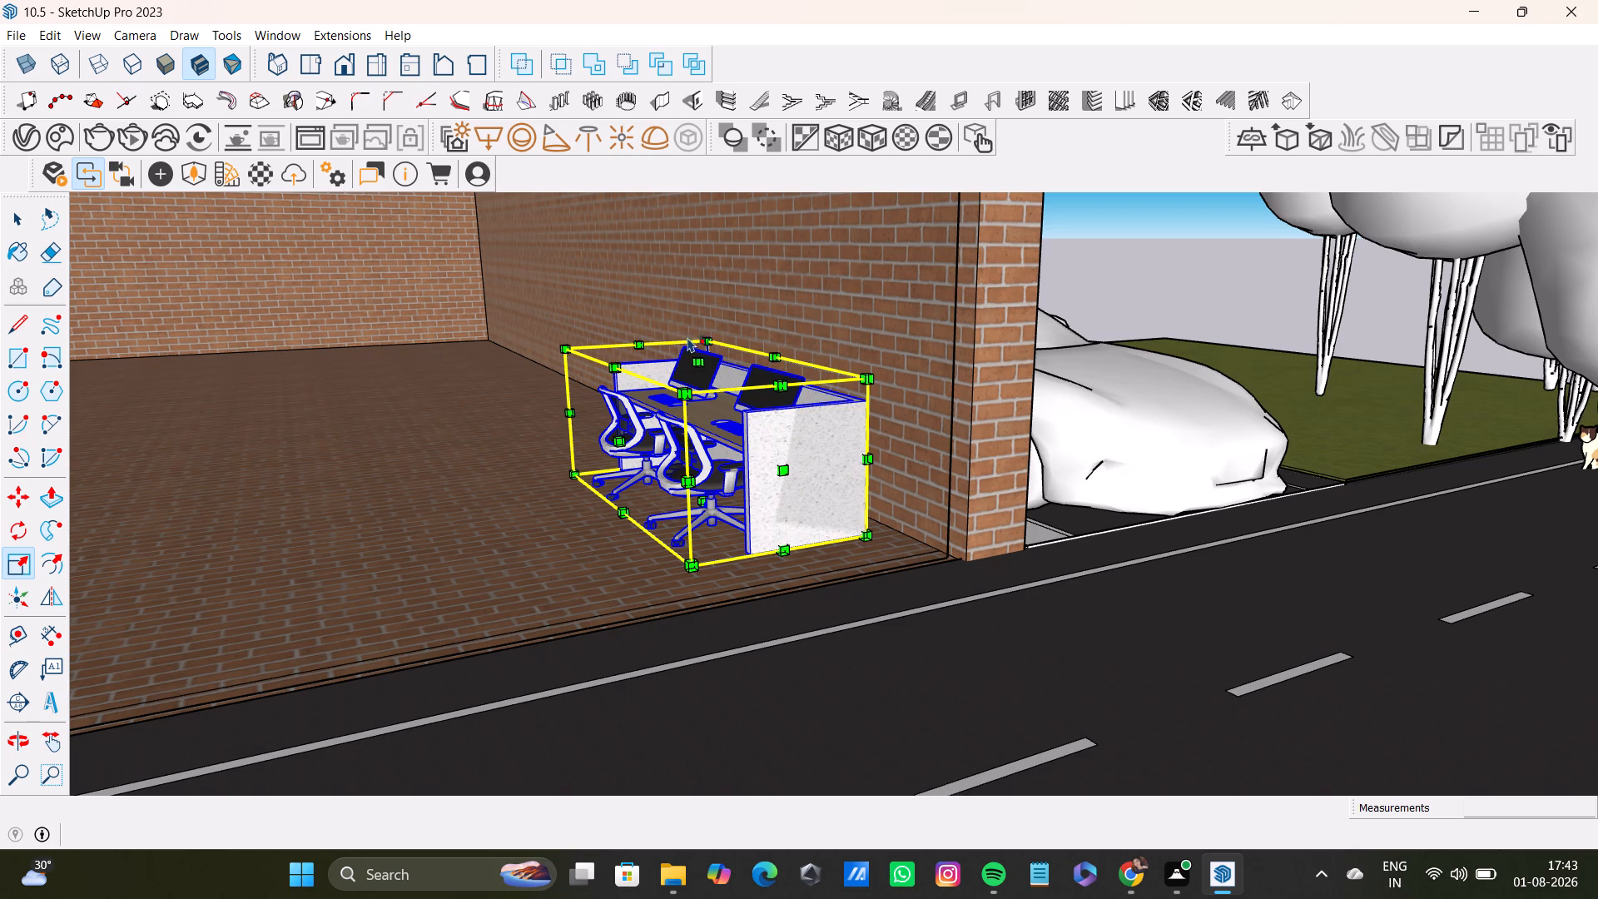
left_click(710, 339)
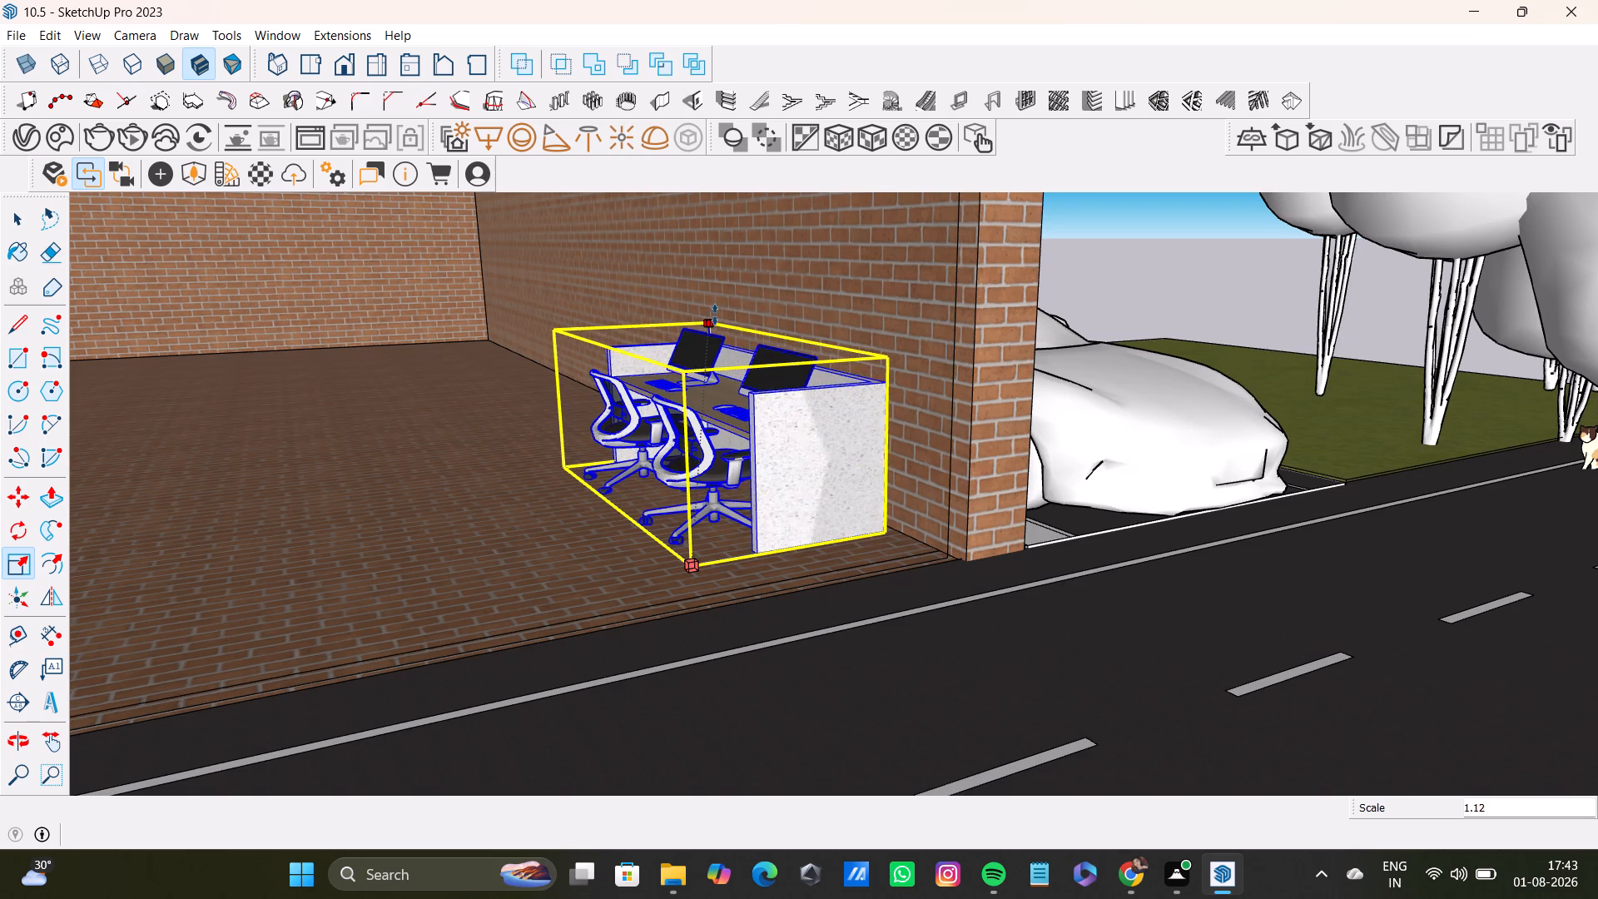
left_click(715, 315)
key("space")
Copy the enlarged ground-floor workstation 10' 3 3/8" along the green axis beside the brick side wall, toward the room's rear.
middle_click_drag(643, 425, 666, 418, "shift")
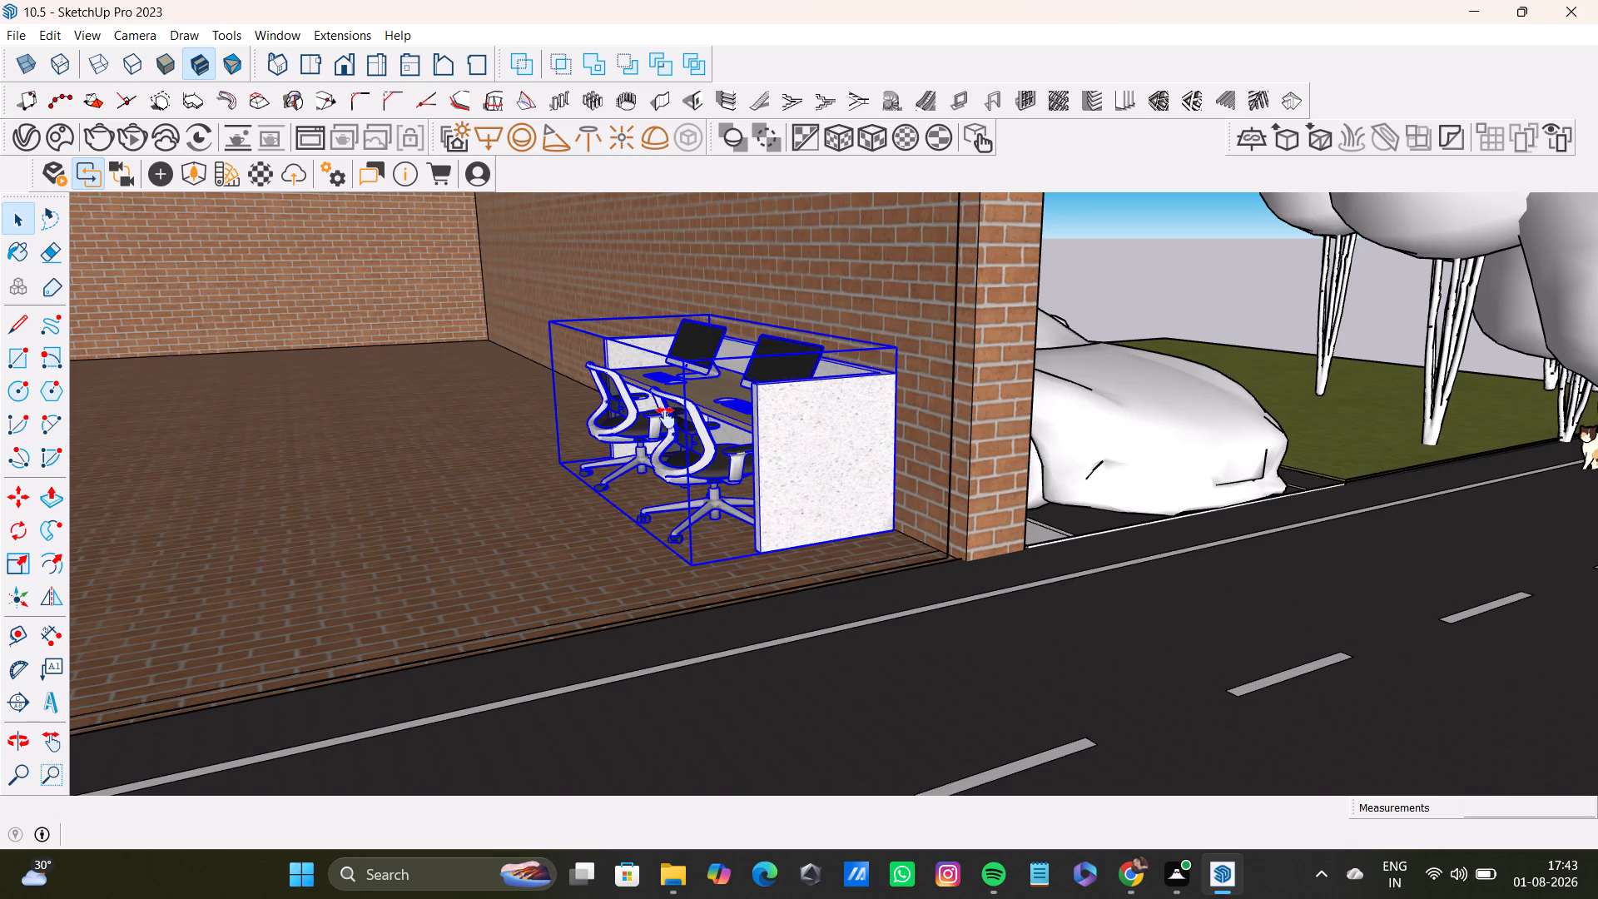
middle_click_drag(666, 418, 805, 475, "shift")
key("m")
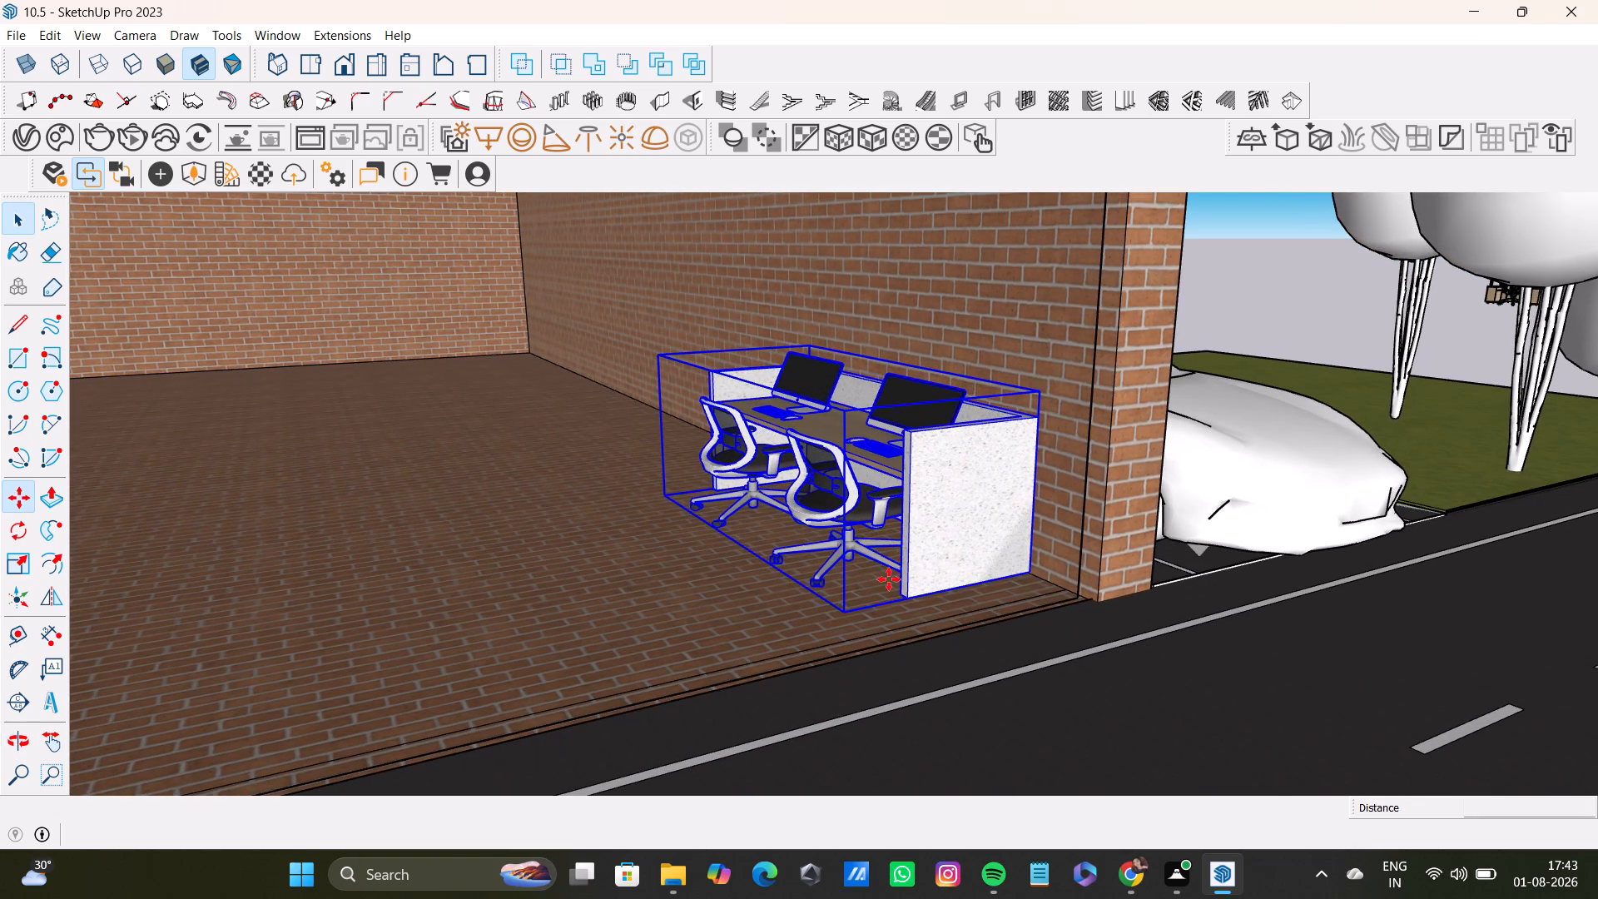
left_click(843, 611, "ctrl")
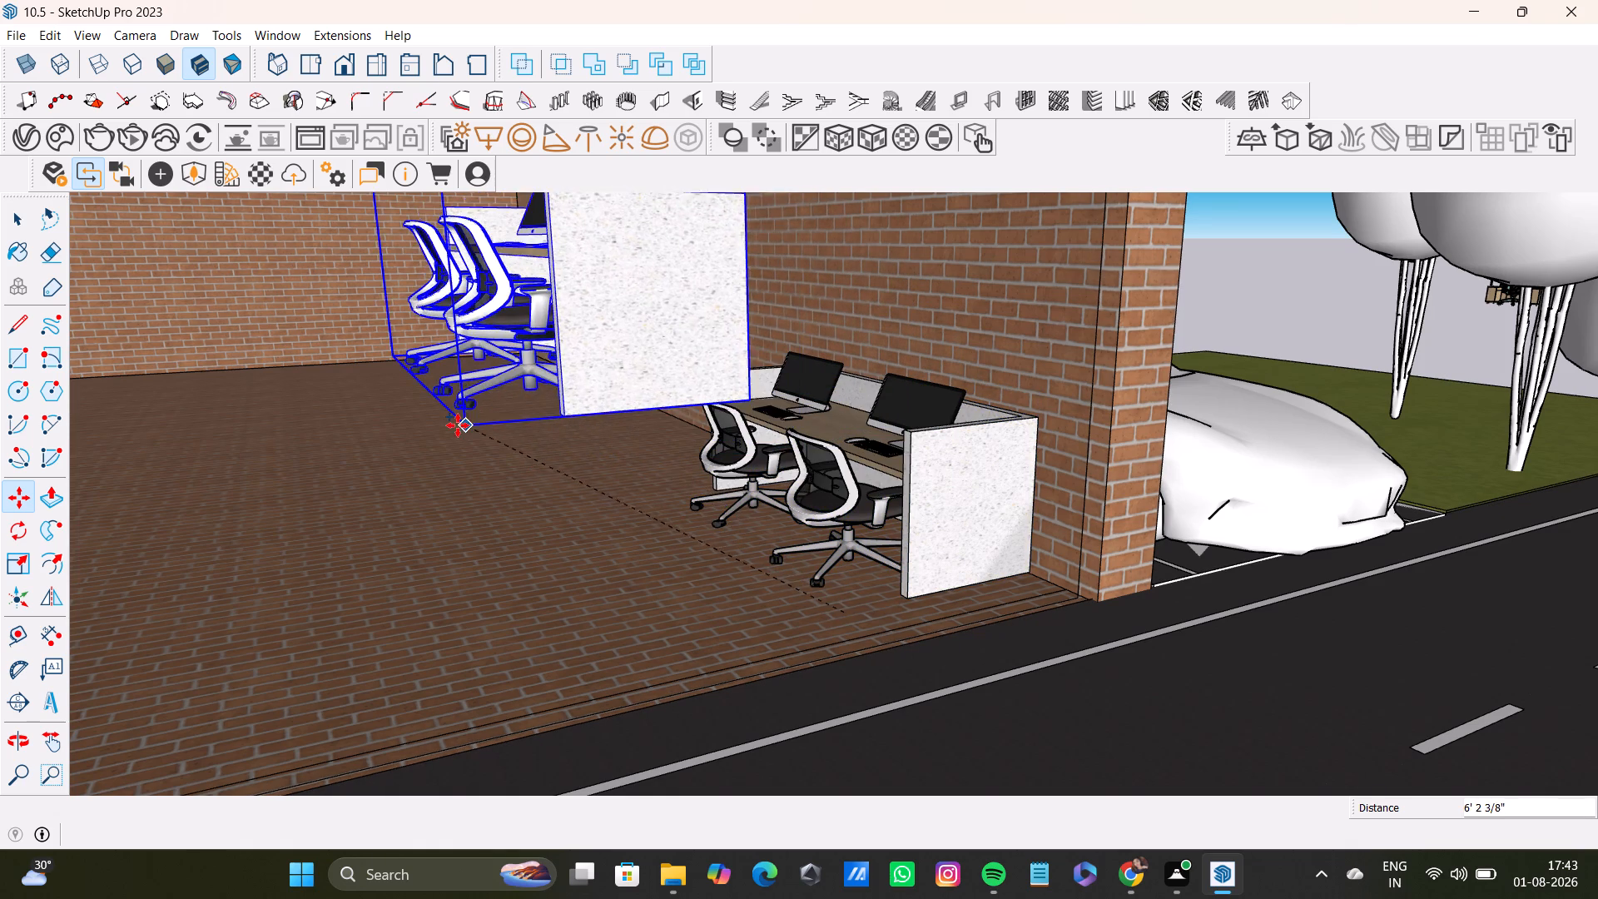
middle_click_drag(544, 431, 905, 502)
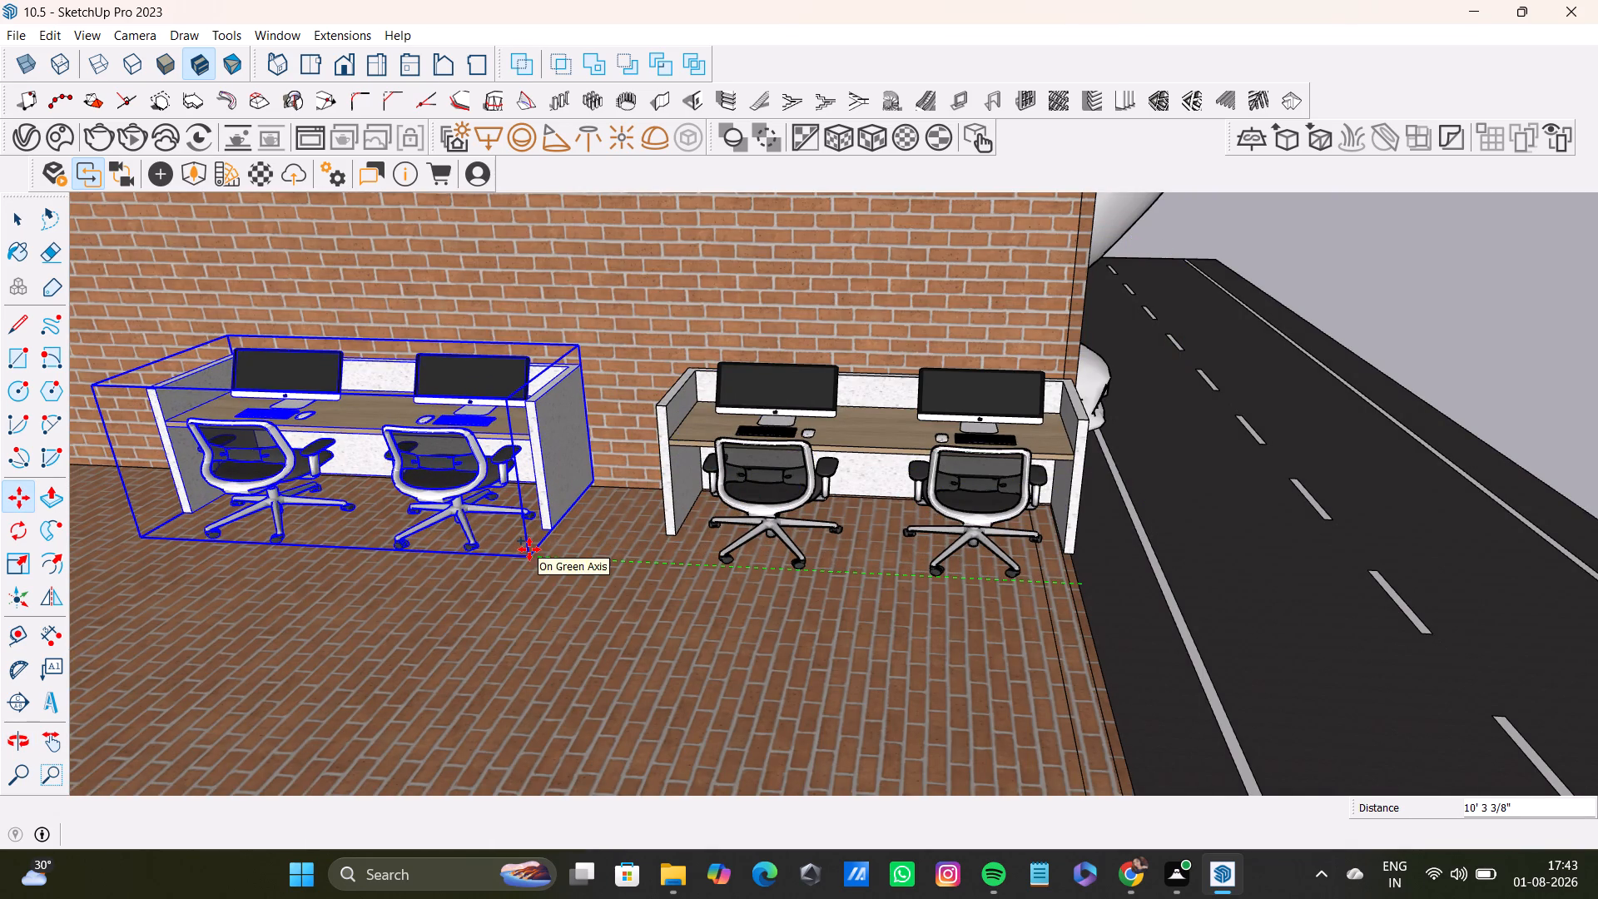
left_click(529, 549)
Examine the two ground-floor workstations and the whole building with its street surroundings from outside.
scroll(484, 548, "down", 3)
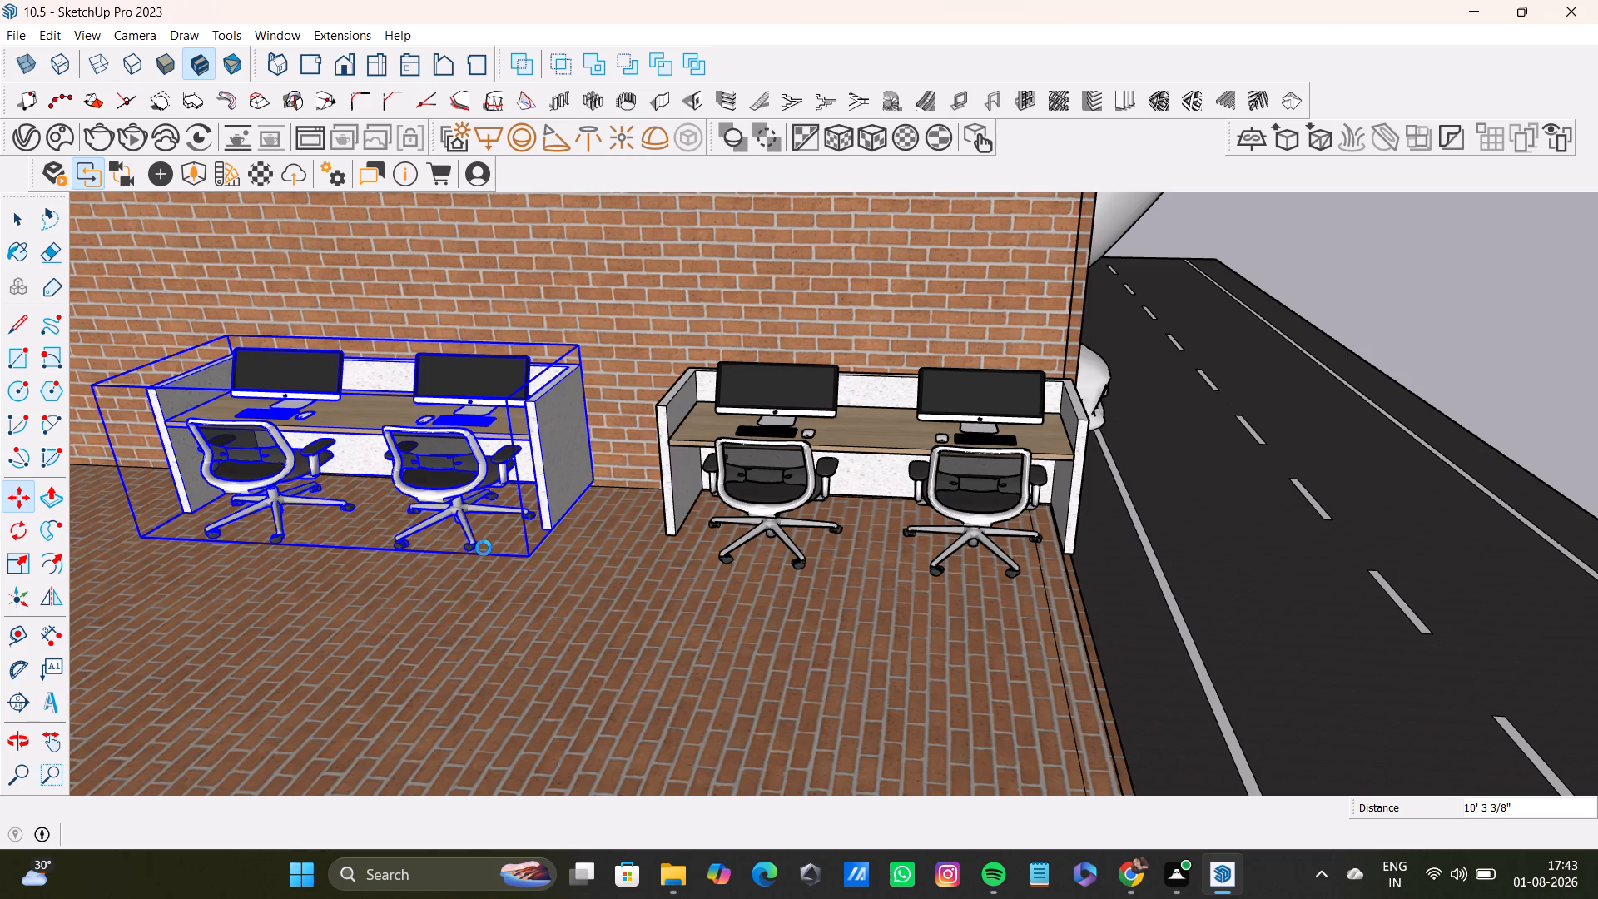
scroll(483, 536, "down", 10)
middle_click_drag(709, 573, 652, 556)
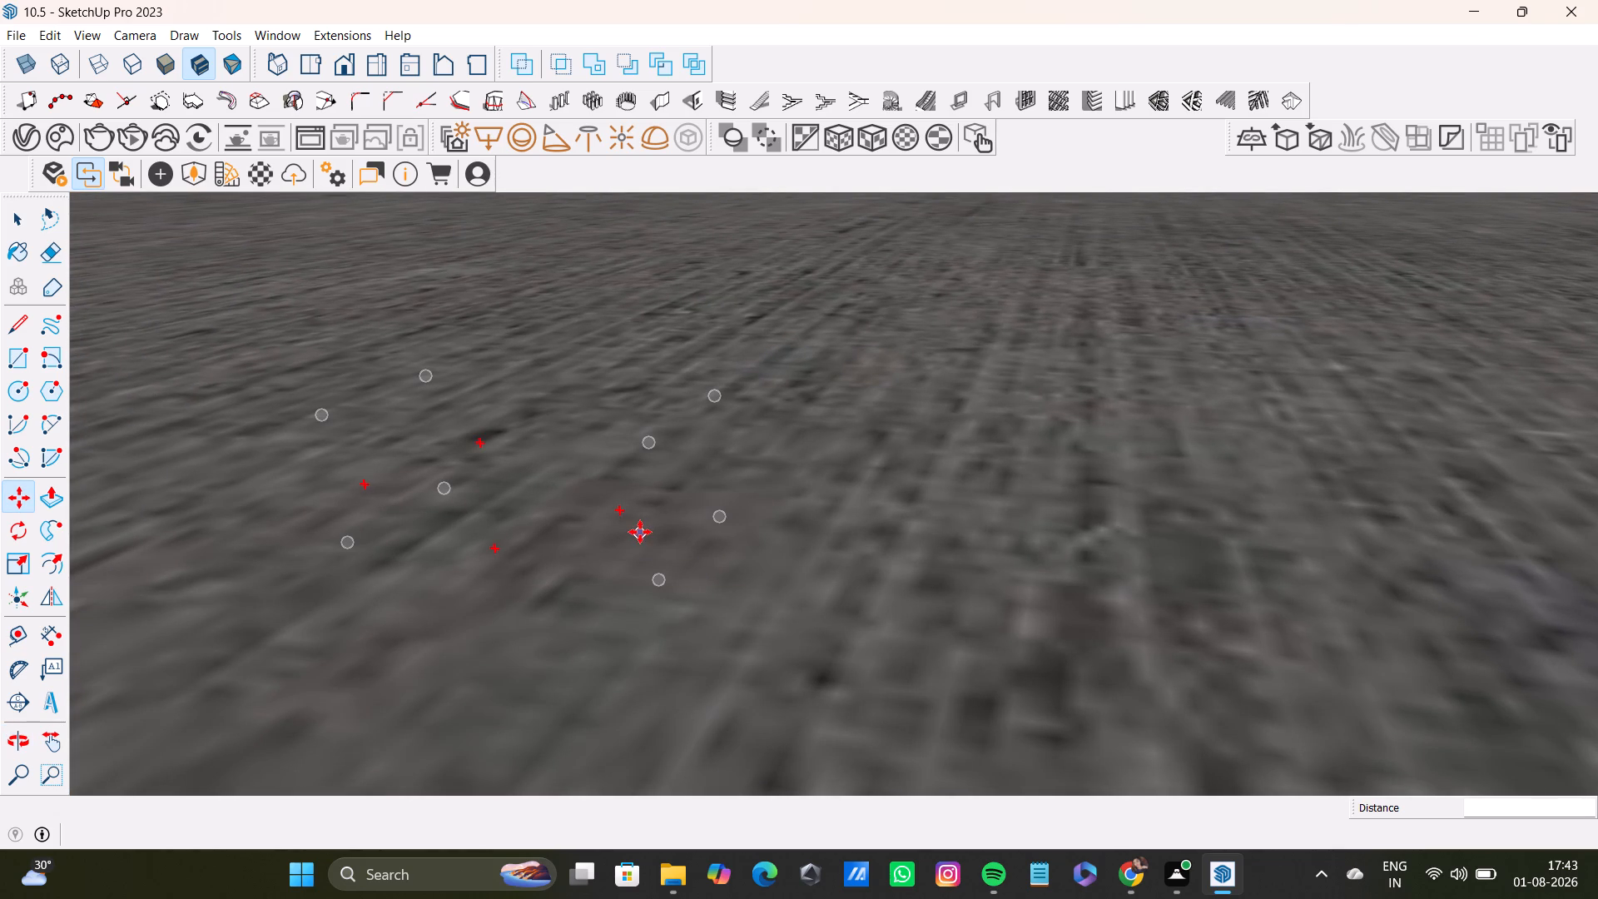
scroll(658, 529, "down", 12)
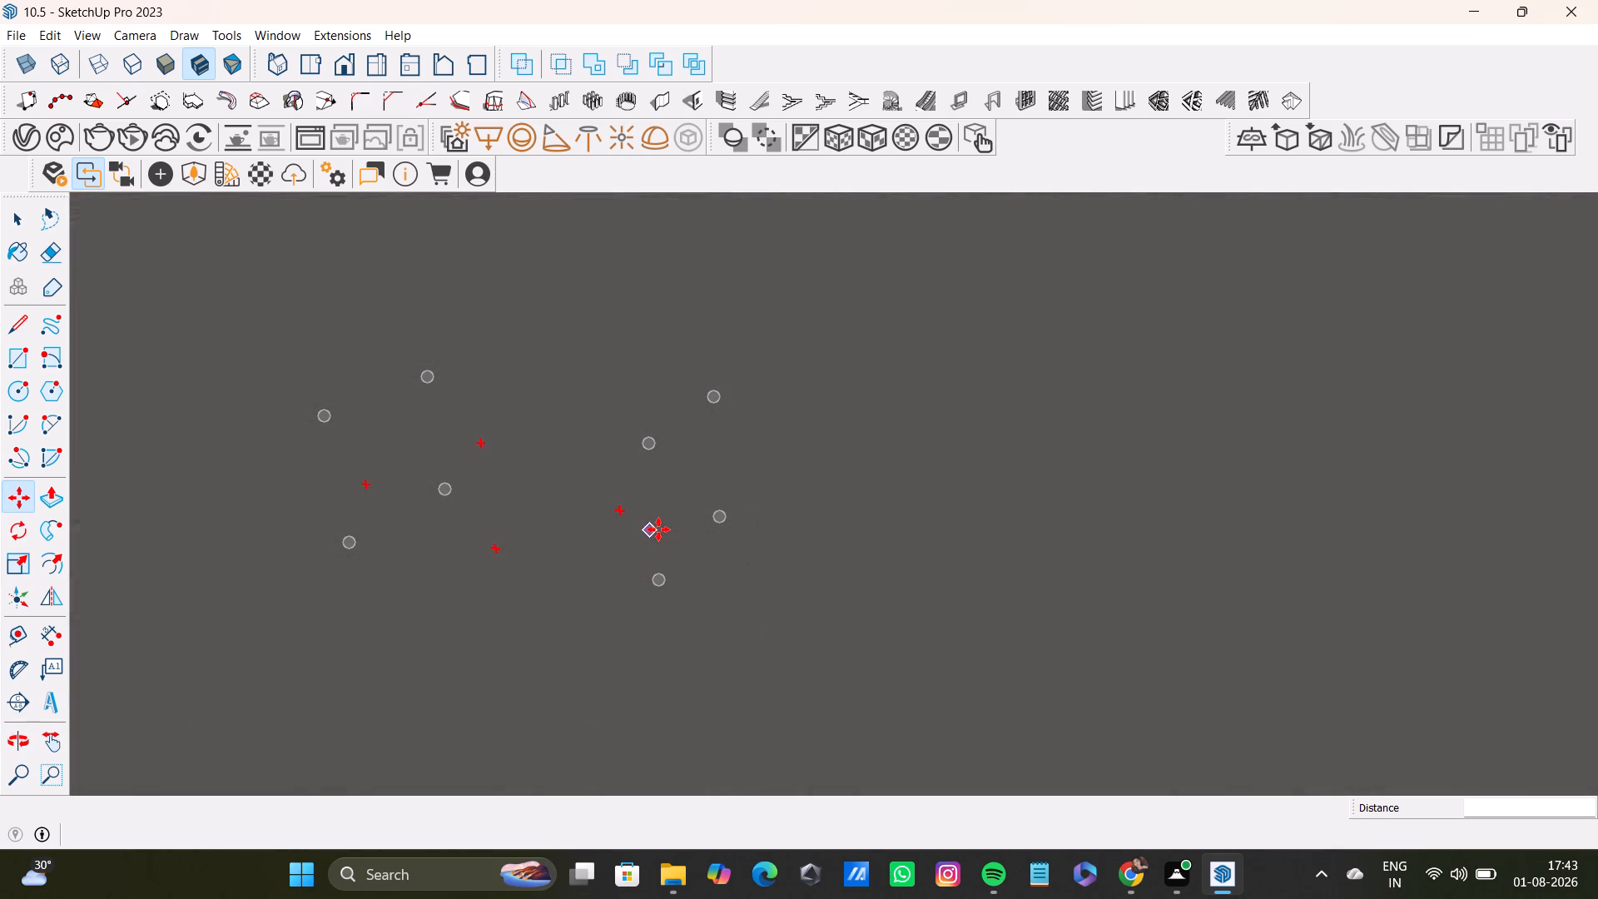
scroll(658, 529, "down", 20)
scroll(658, 529, "down", 7)
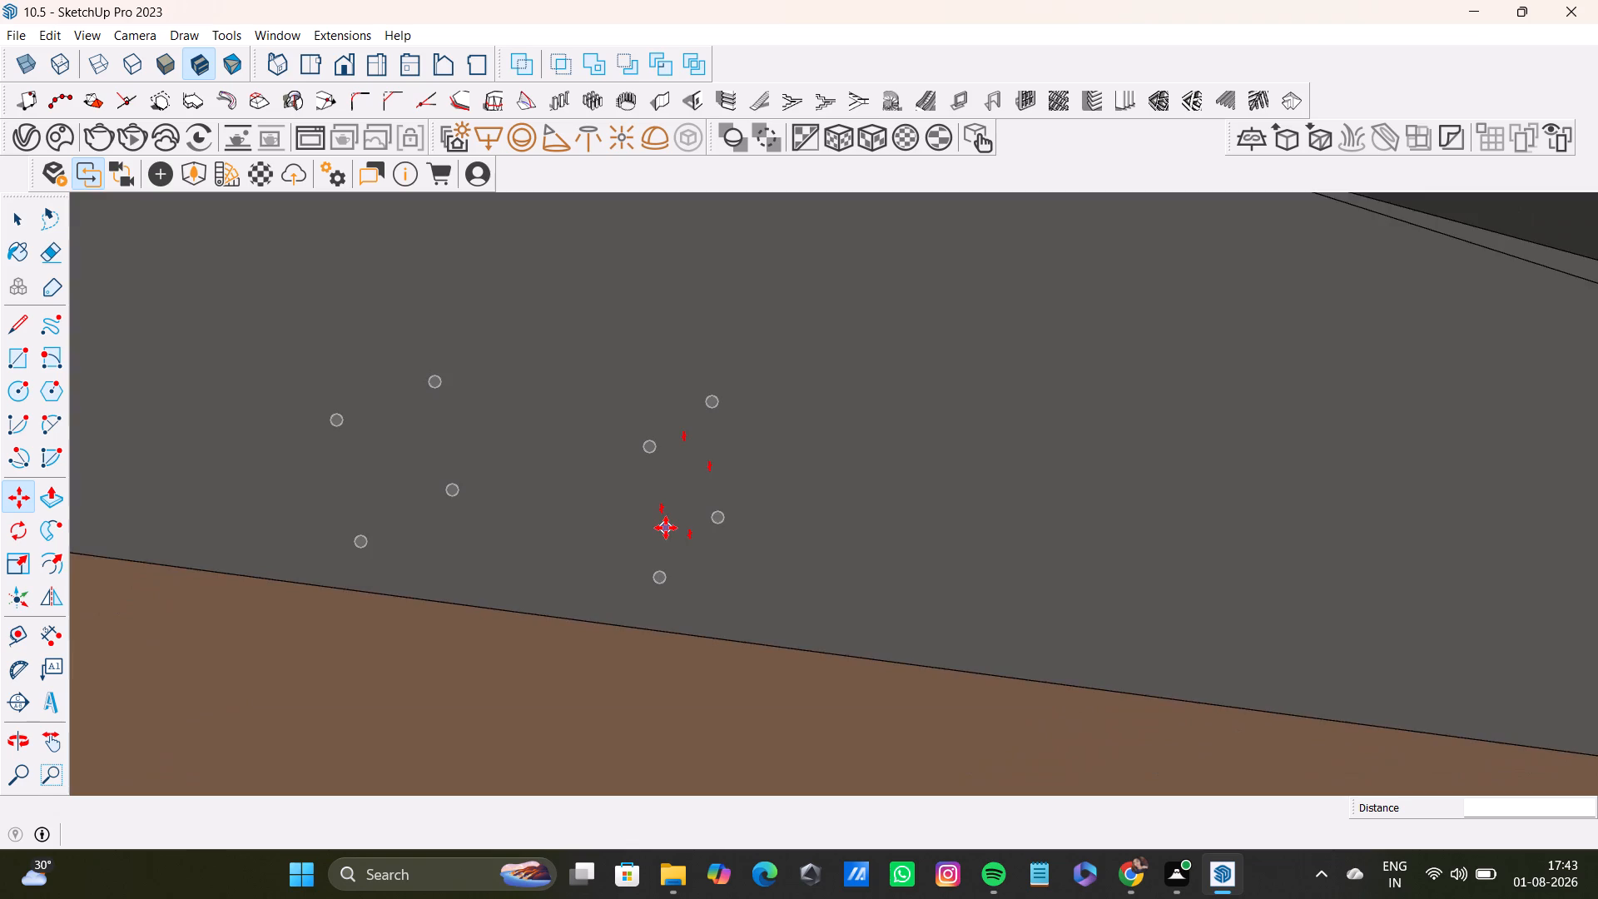
scroll(666, 528, "down", 20)
scroll(666, 528, "down", 9)
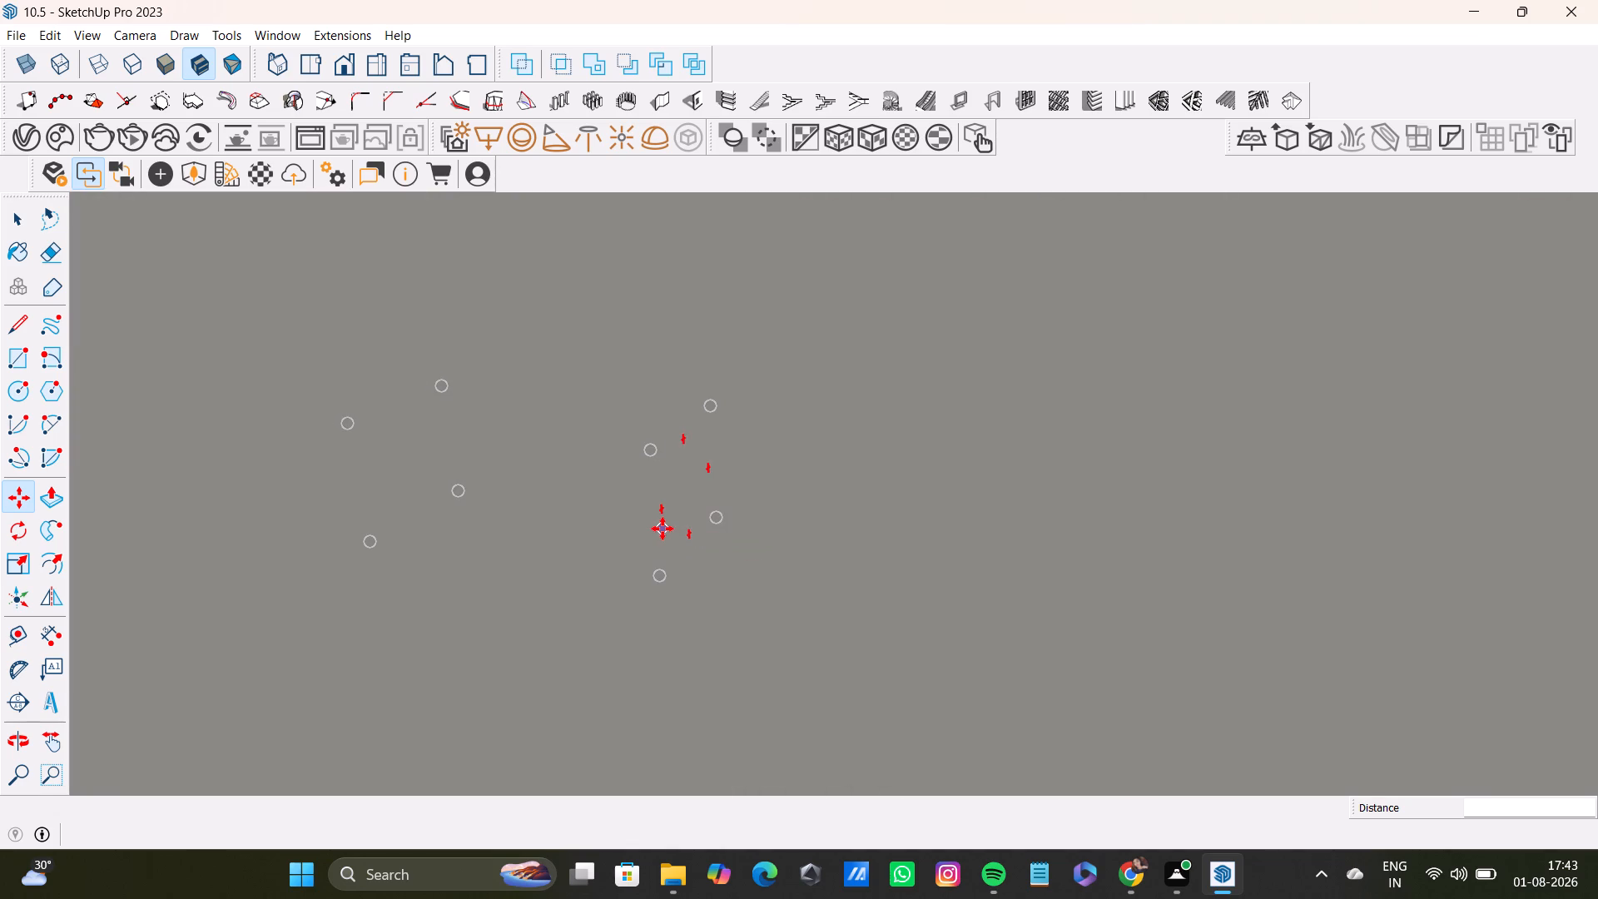
scroll(663, 529, "down", 20)
scroll(663, 529, "down", 9)
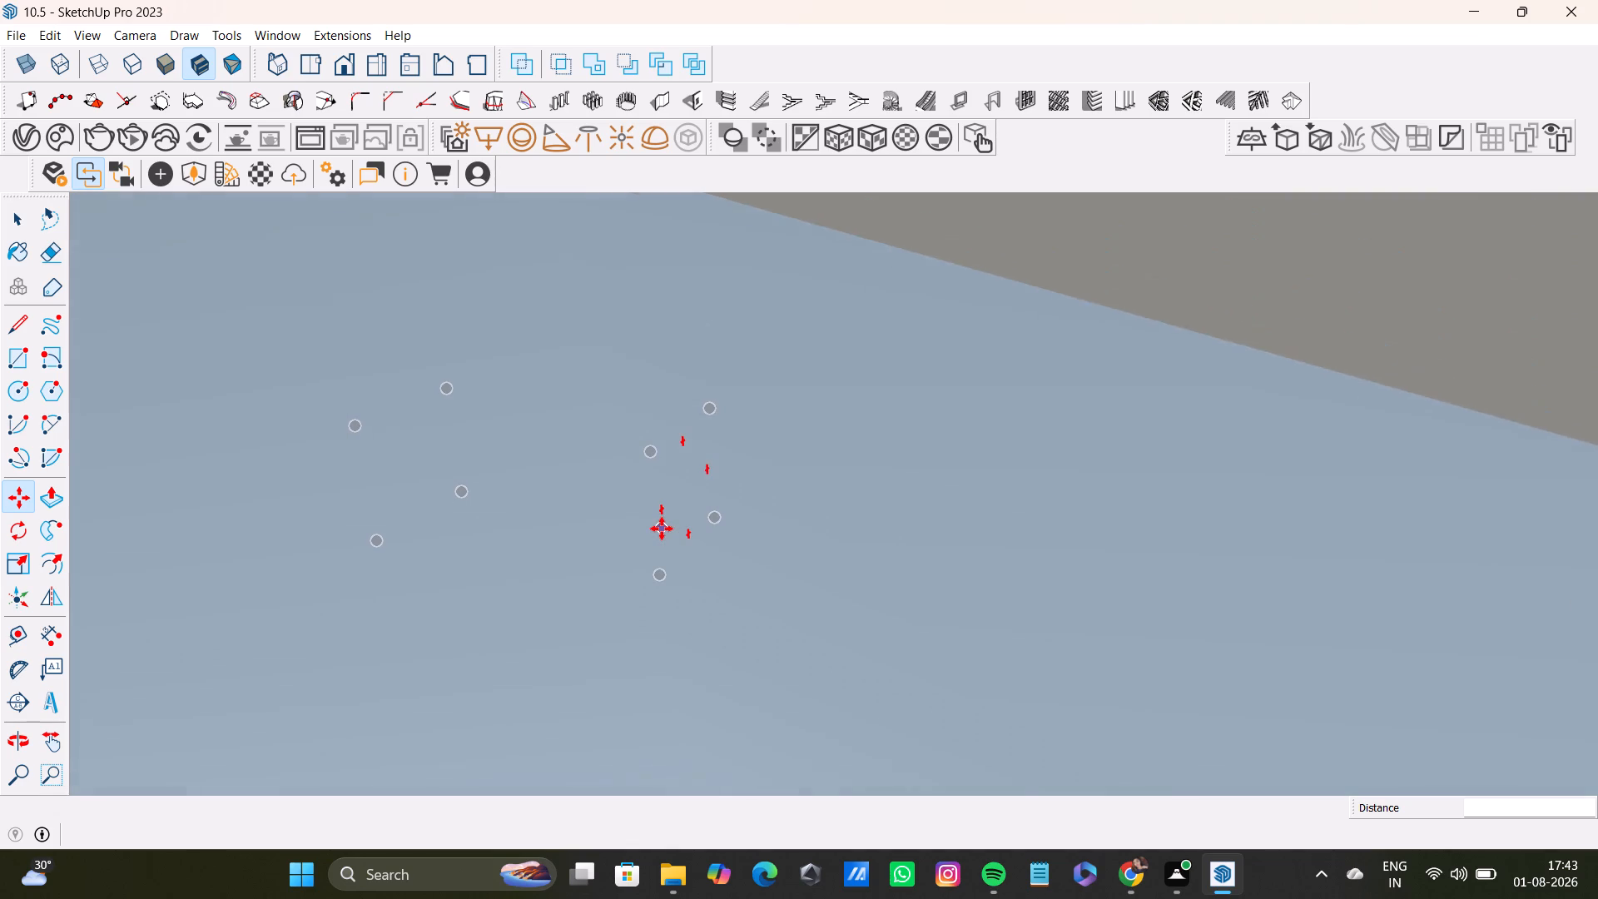
scroll(662, 529, "down", 20)
scroll(662, 529, "down", 9)
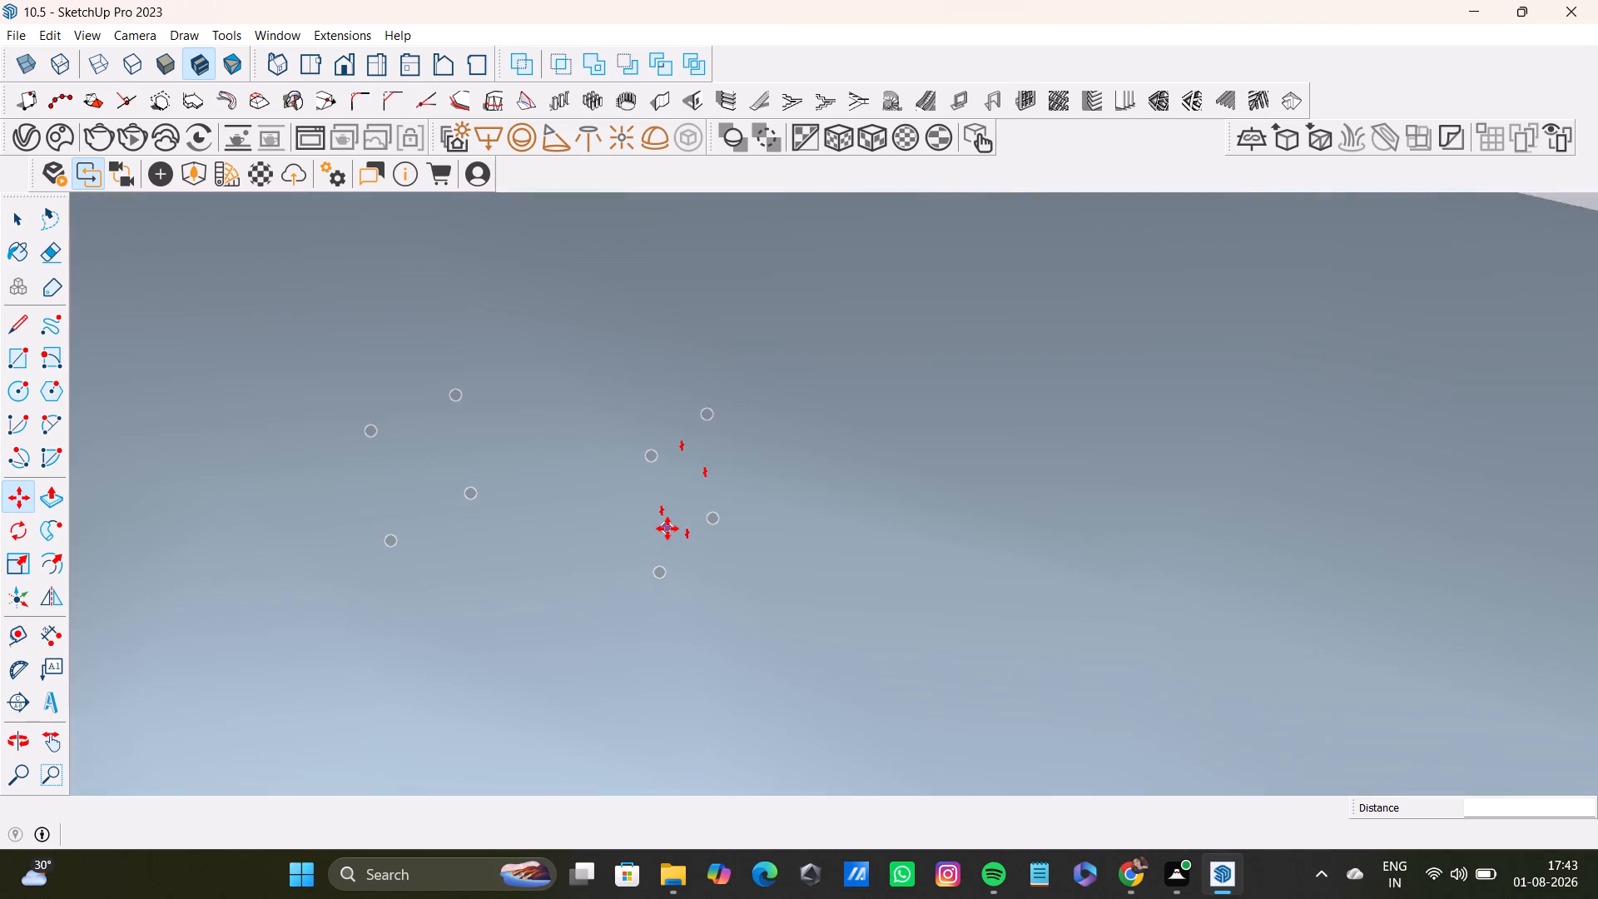
scroll(667, 529, "down", 20)
scroll(667, 529, "down", 5)
scroll(967, 465, "down", 12)
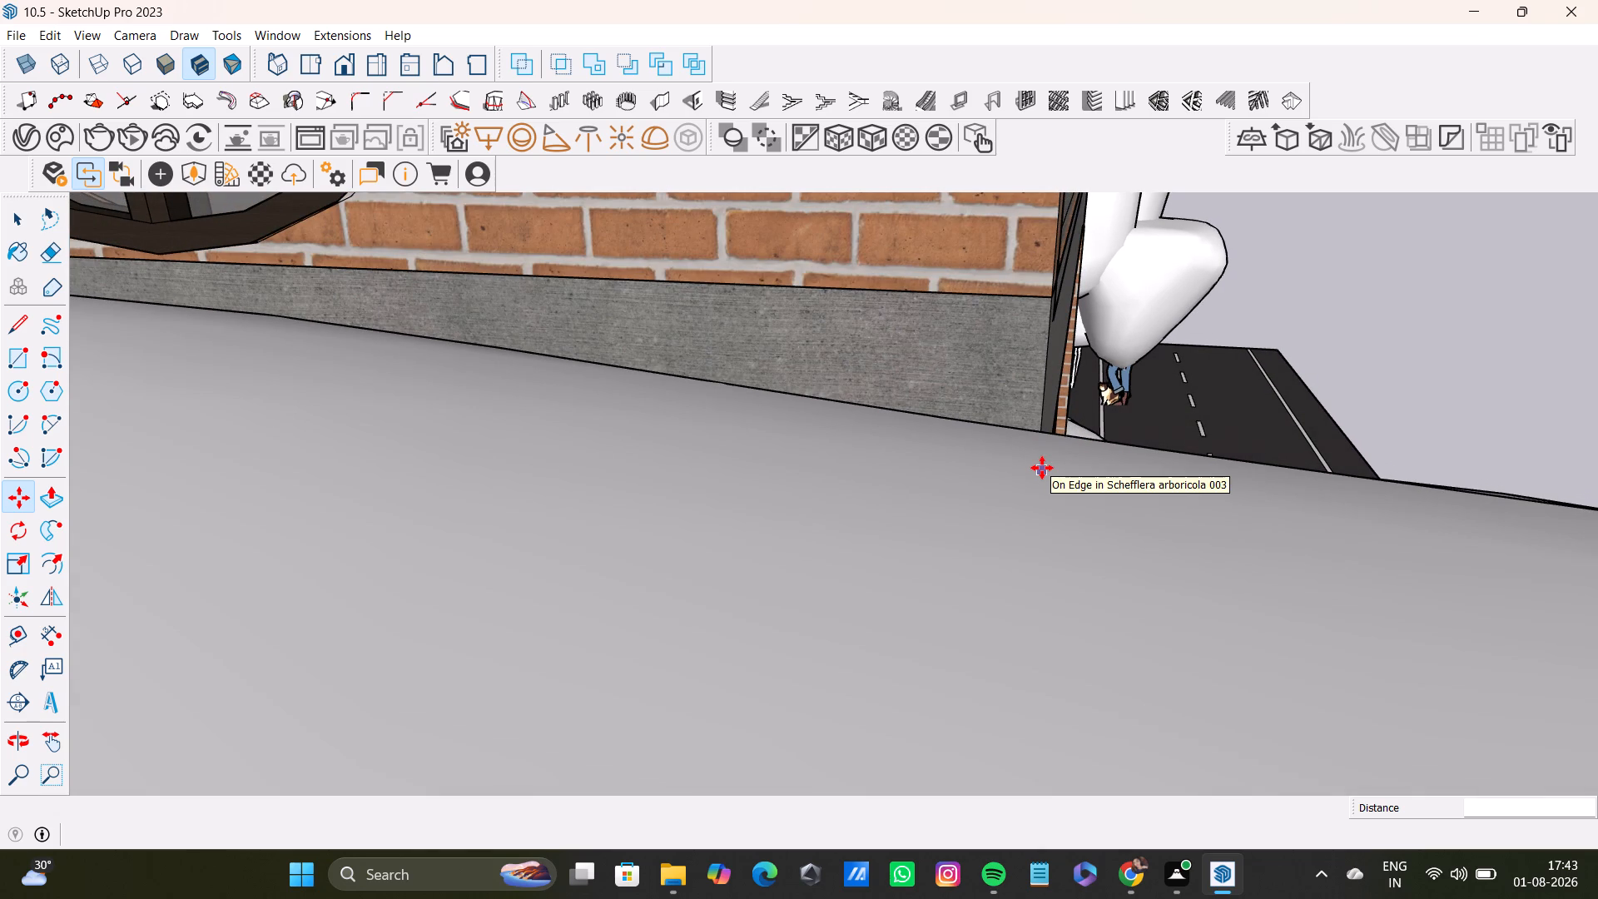
middle_click_drag(1283, 479, 882, 510)
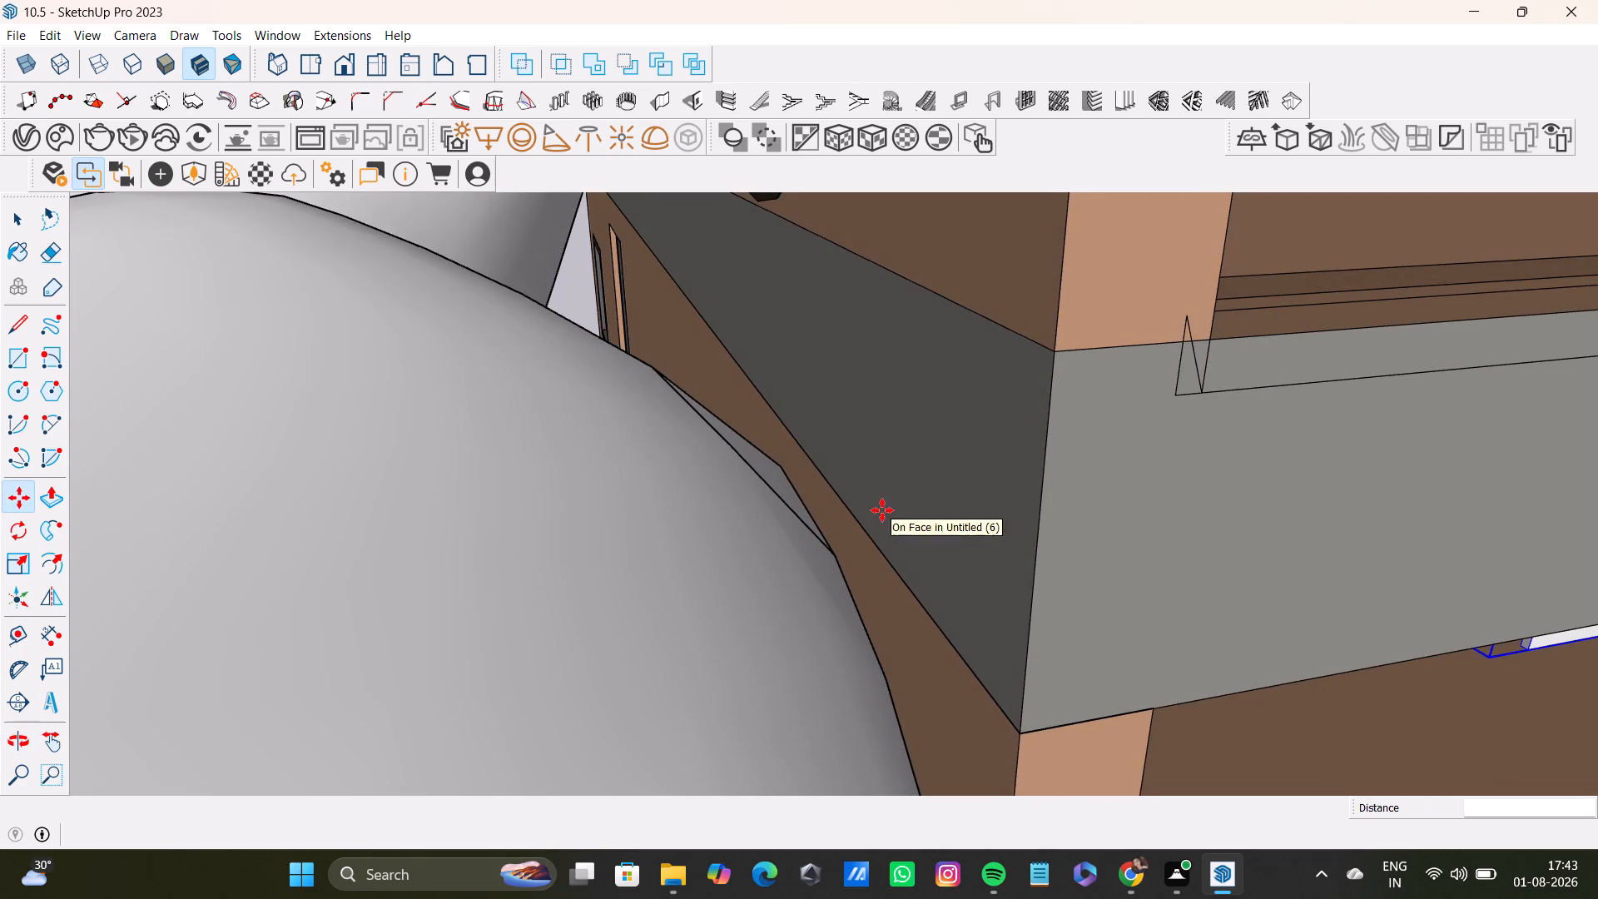
middle_click_drag(882, 510, 627, 190)
scroll(1249, 459, "down", 6)
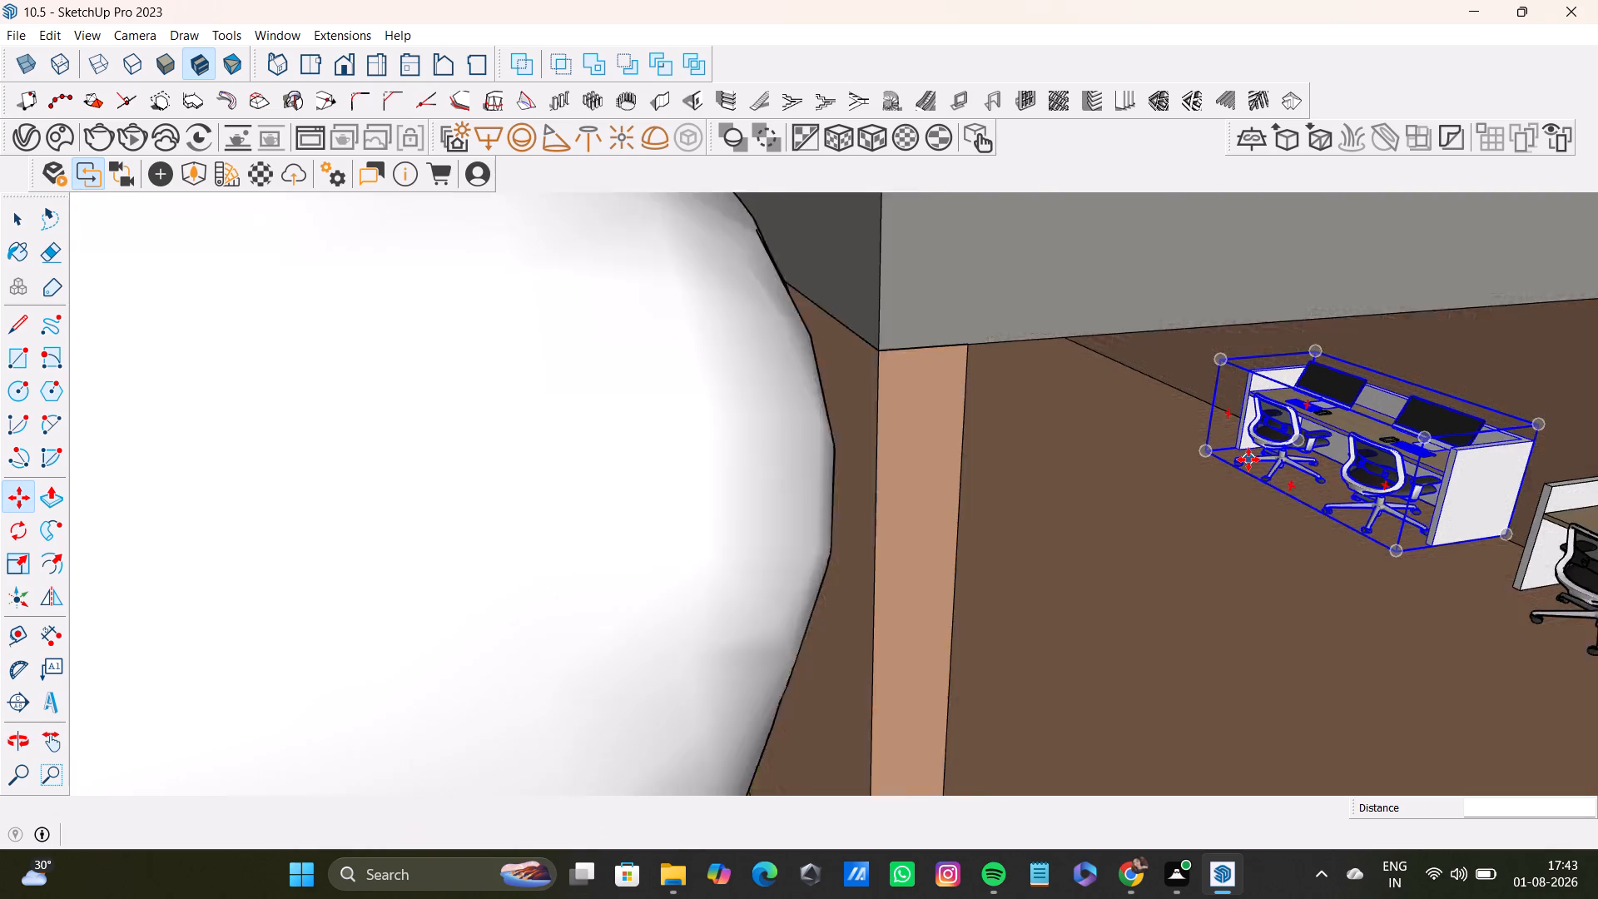
scroll(1248, 459, "down", 4)
middle_click_drag(1327, 494, 963, 280)
scroll(1313, 415, "down", 2)
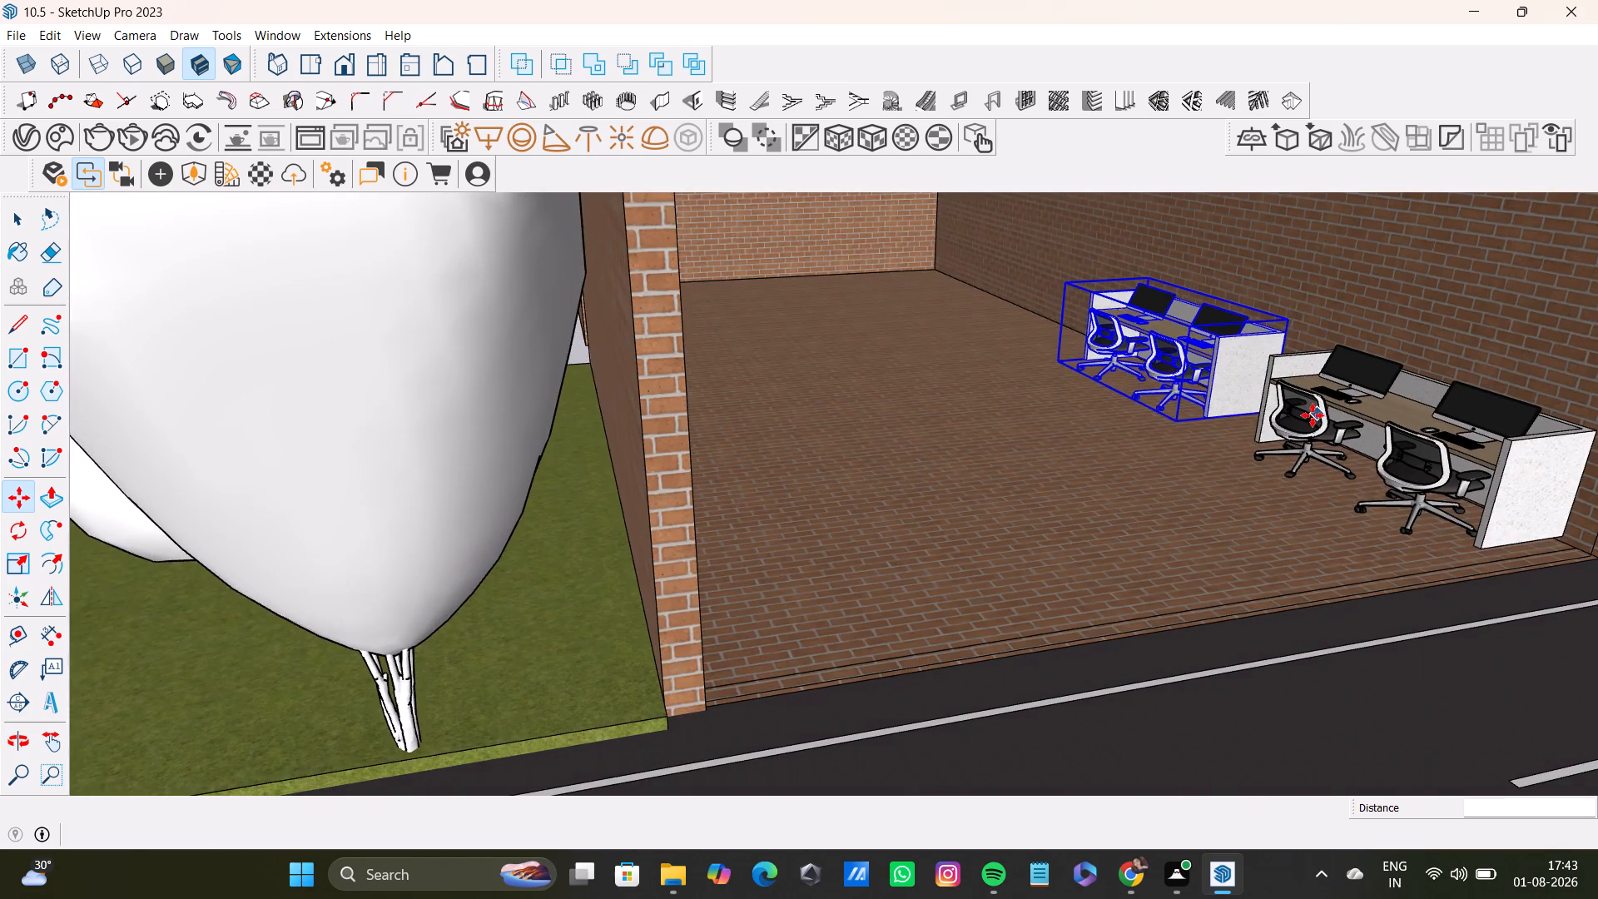
scroll(1313, 415, "down", 19)
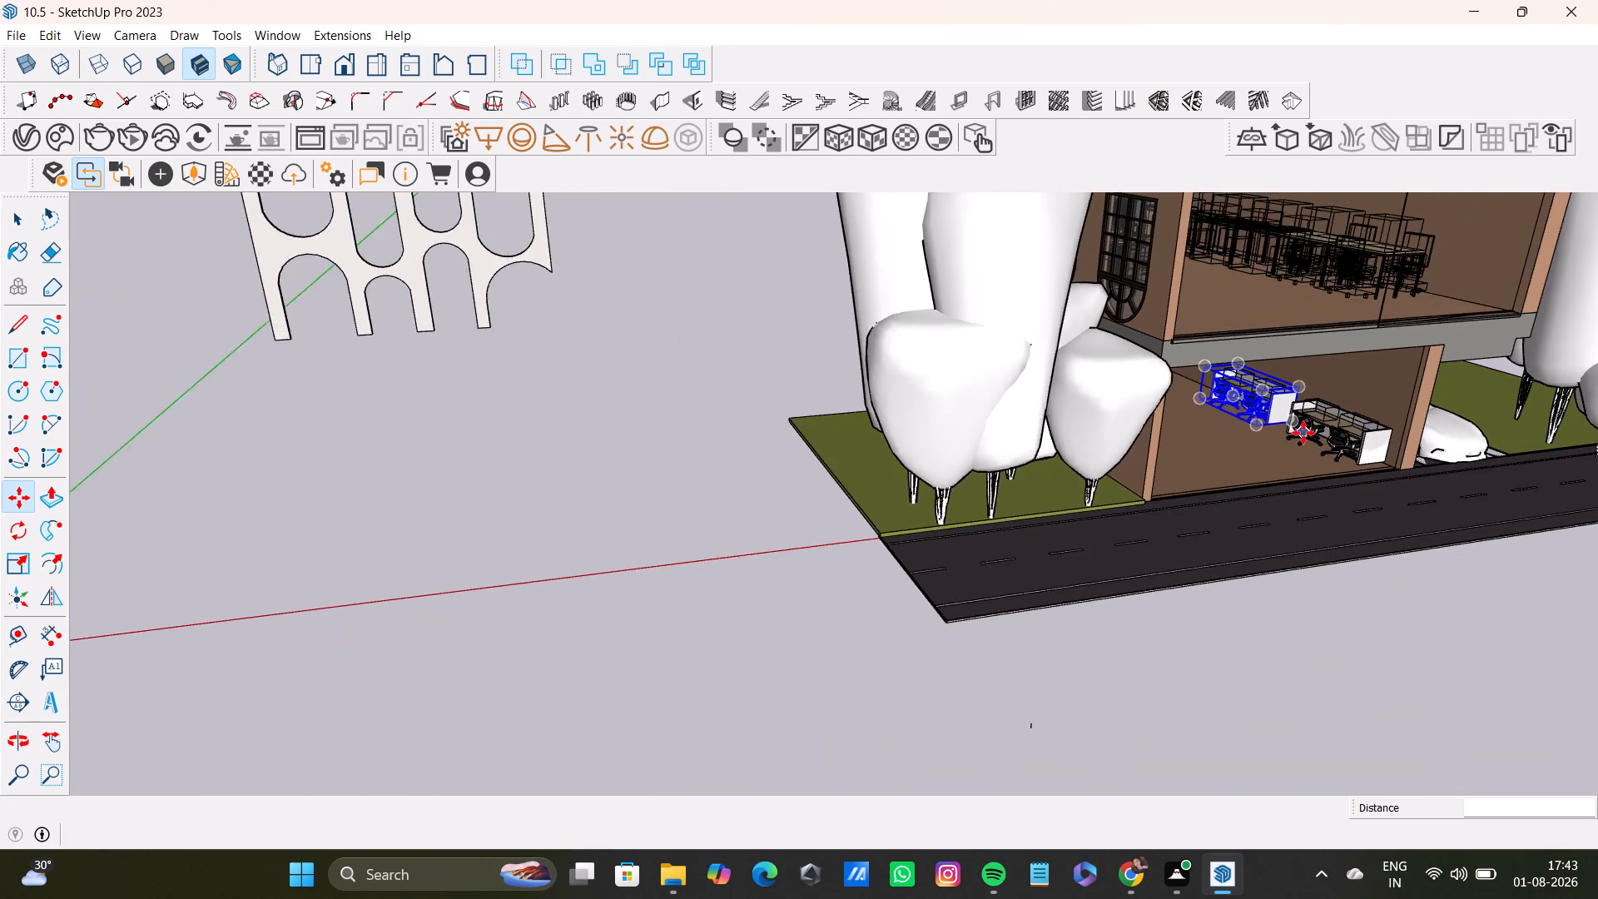
middle_click_drag(1279, 417, 964, 546)
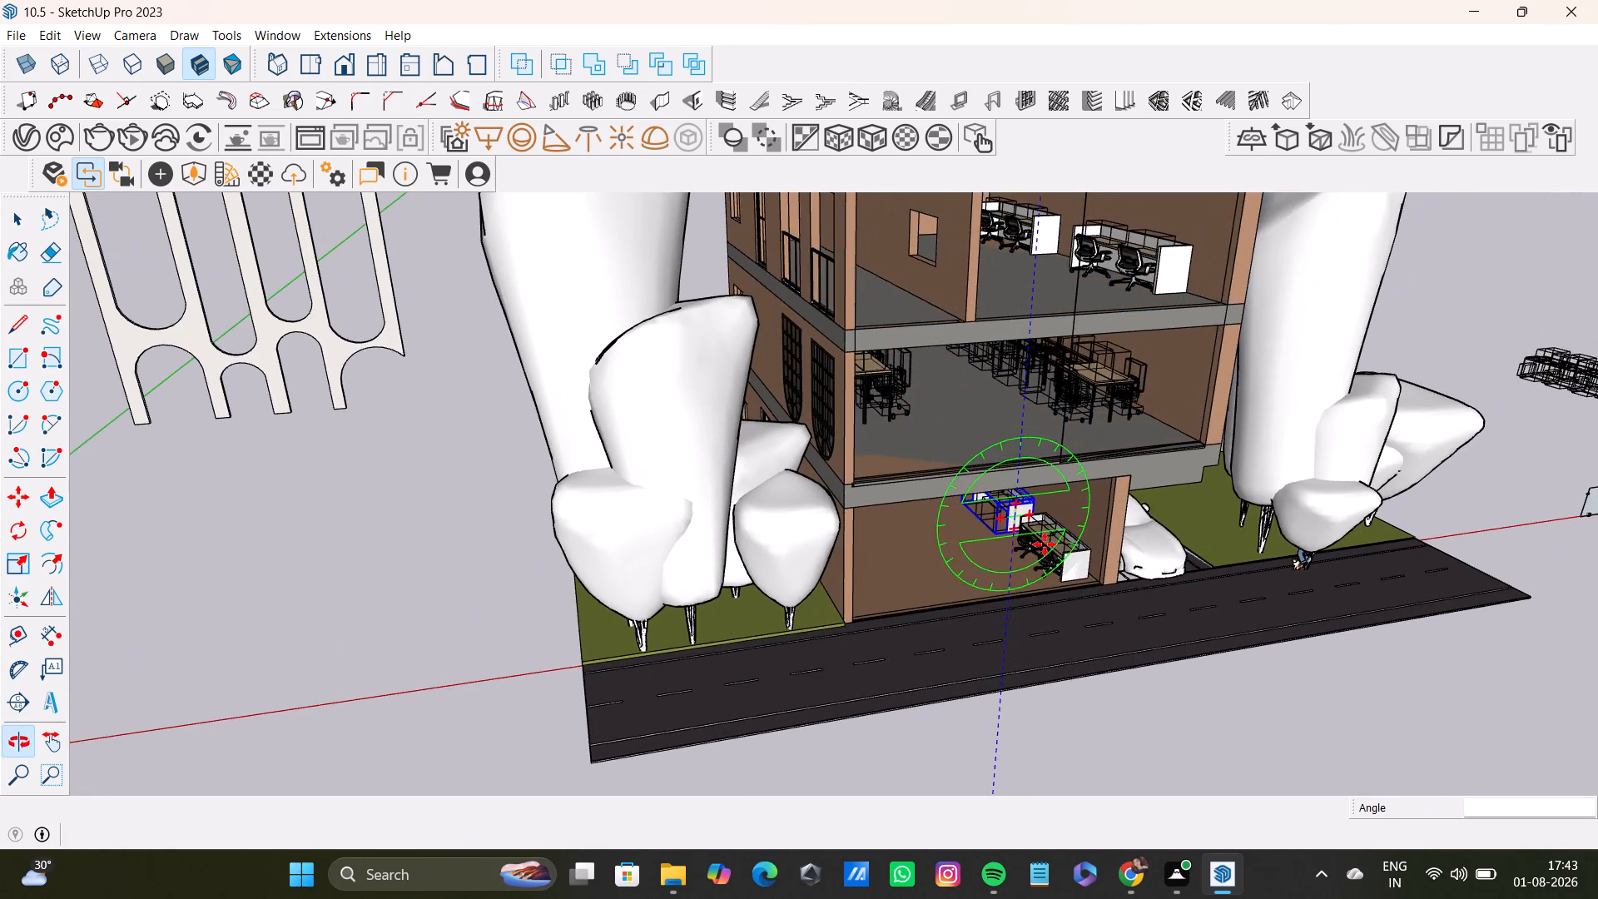
middle_click_drag(1045, 544, 939, 434)
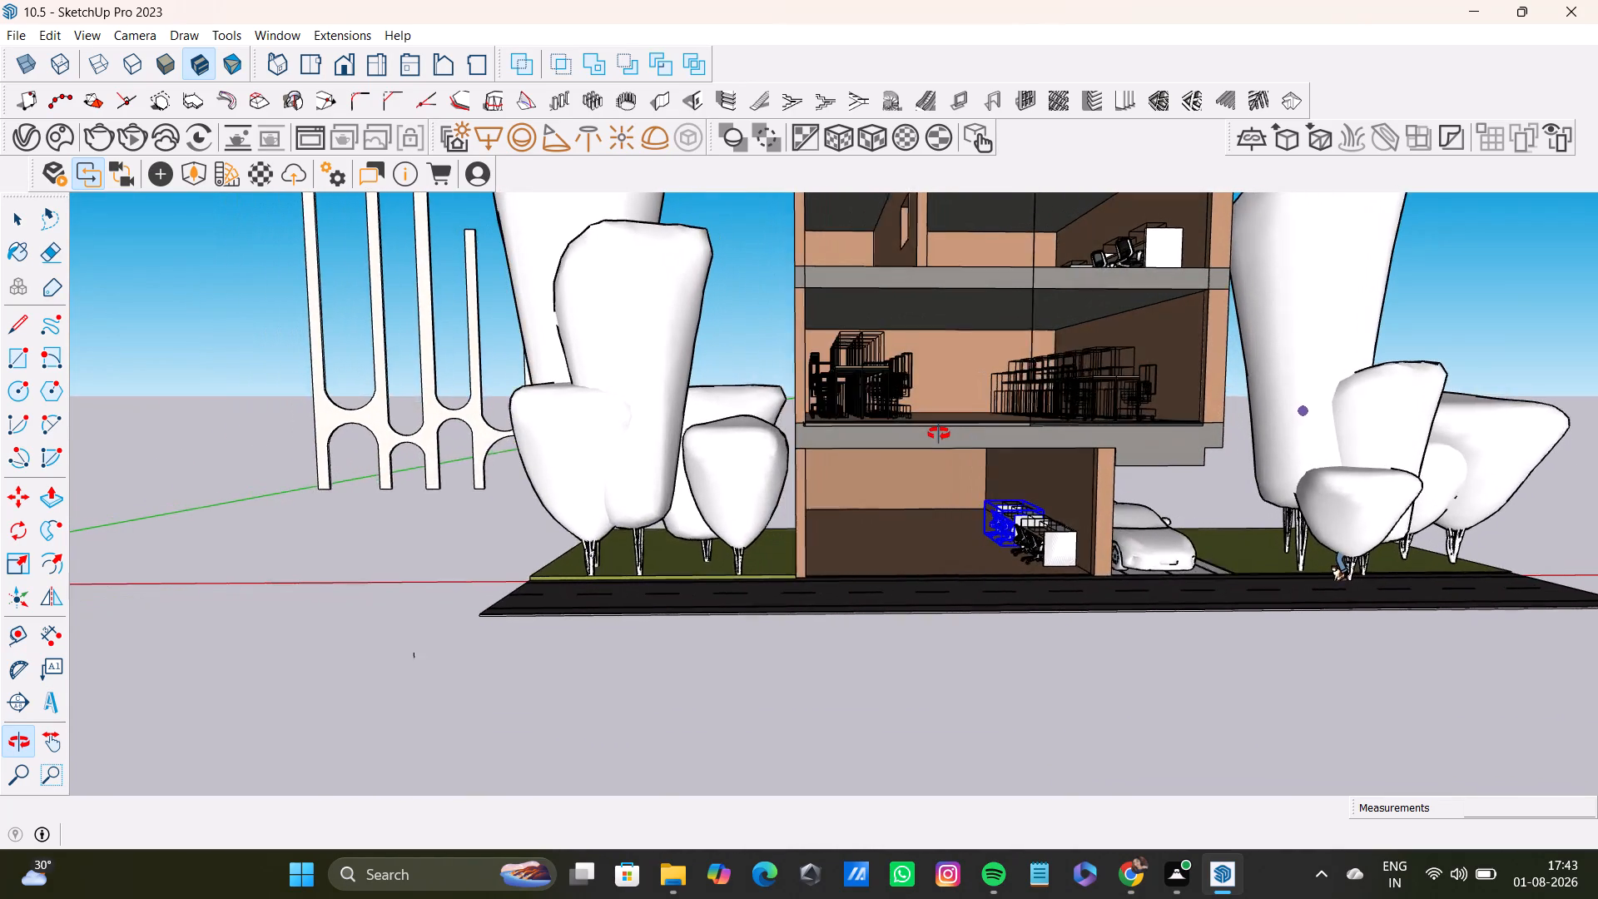
middle_click_drag(939, 434, 1064, 450)
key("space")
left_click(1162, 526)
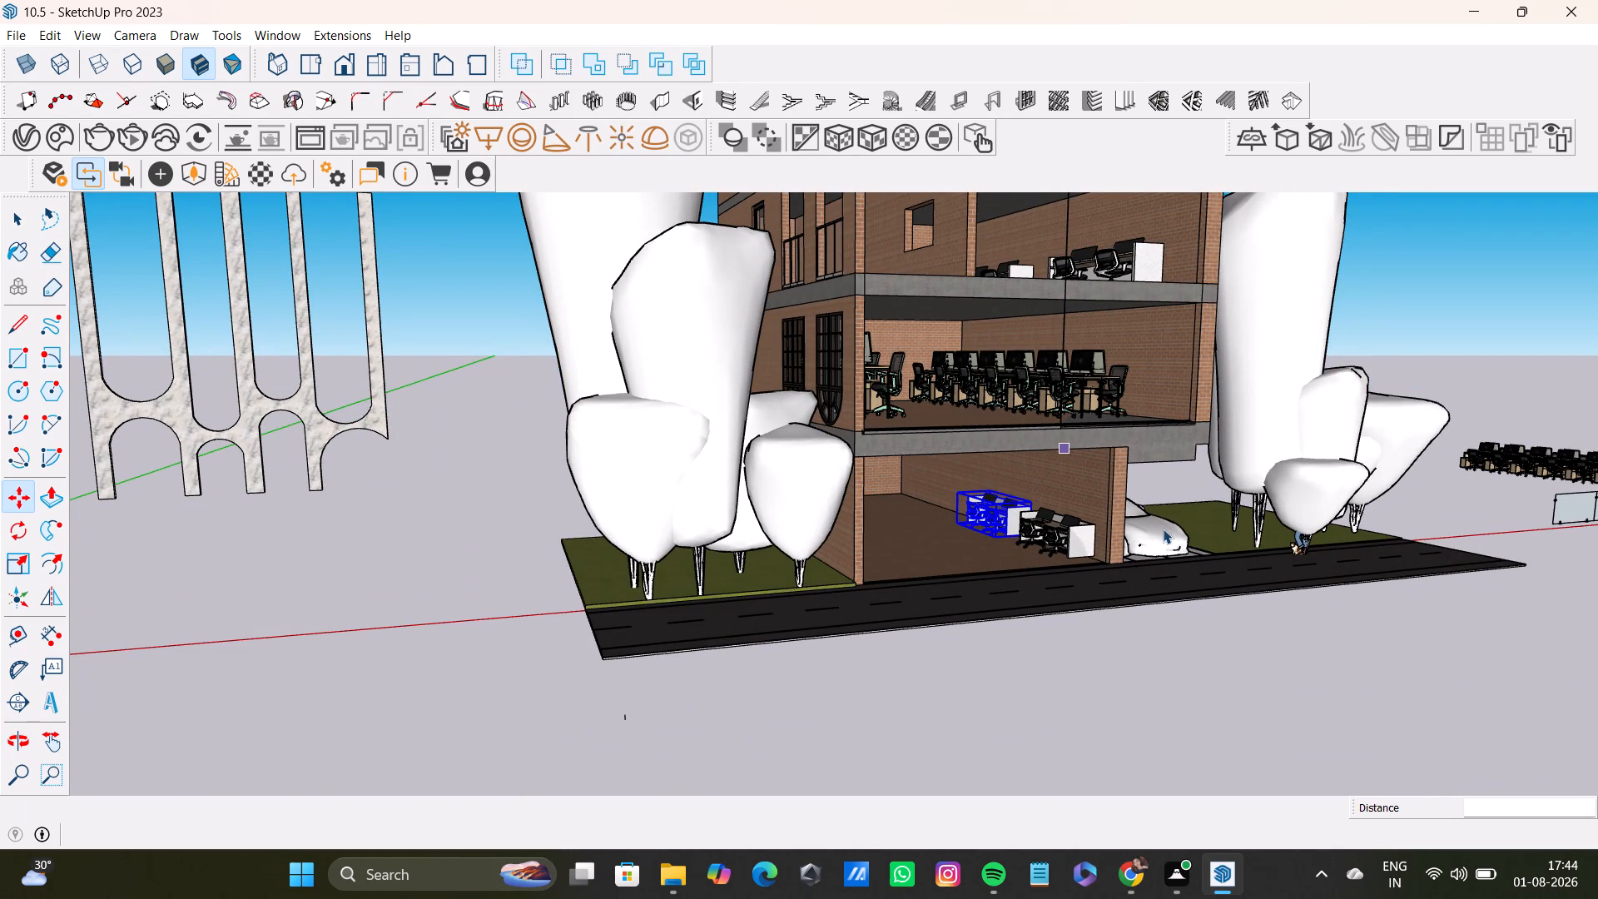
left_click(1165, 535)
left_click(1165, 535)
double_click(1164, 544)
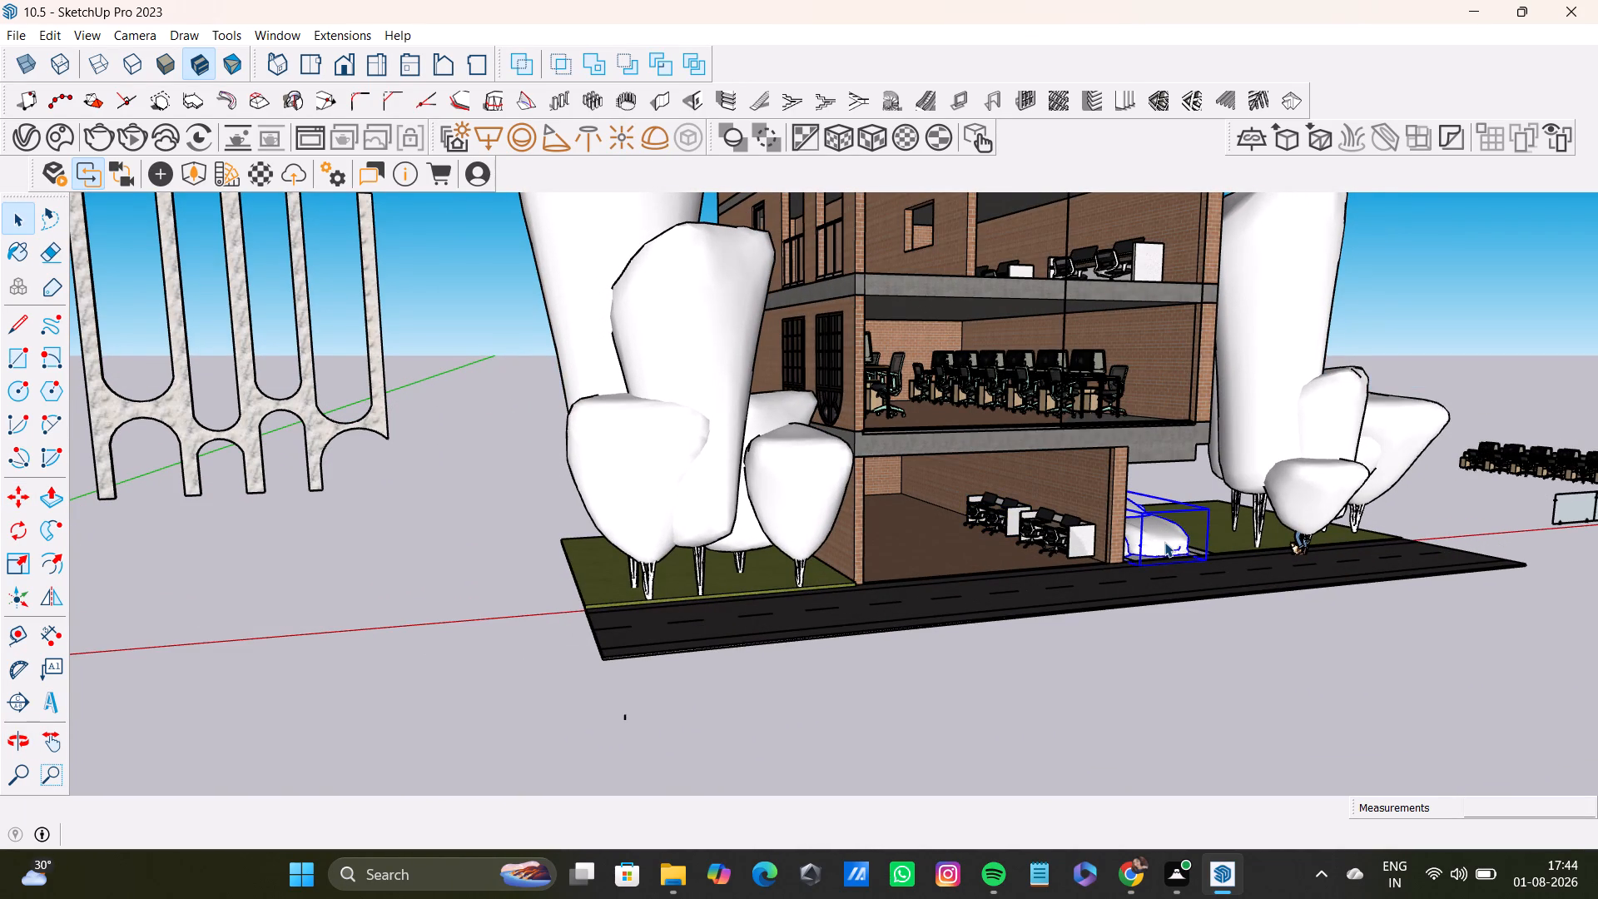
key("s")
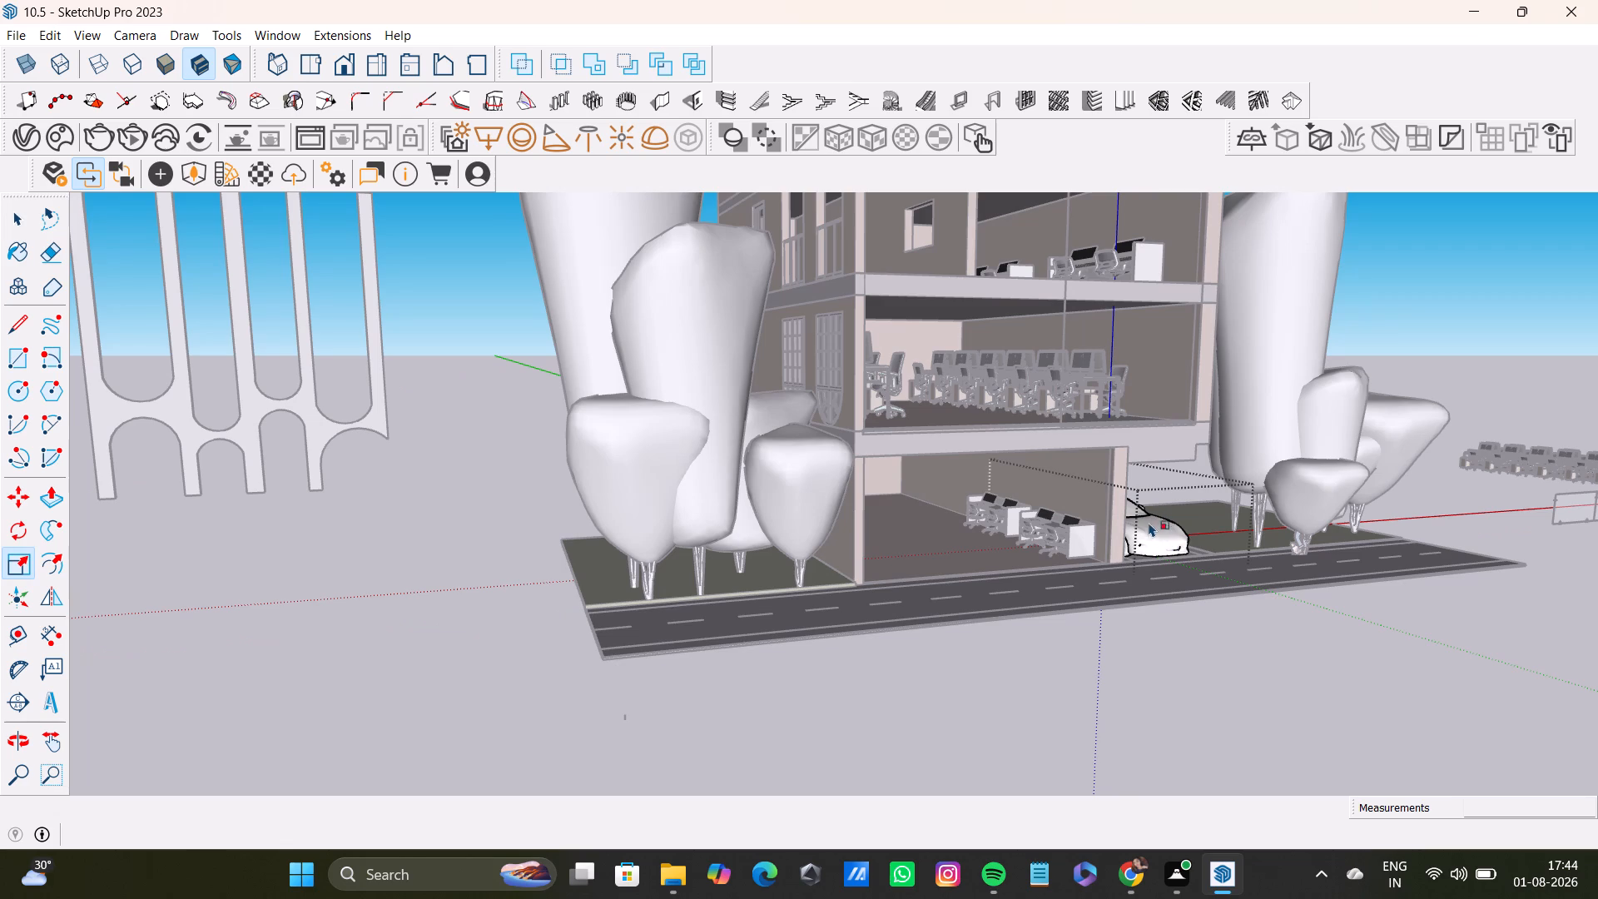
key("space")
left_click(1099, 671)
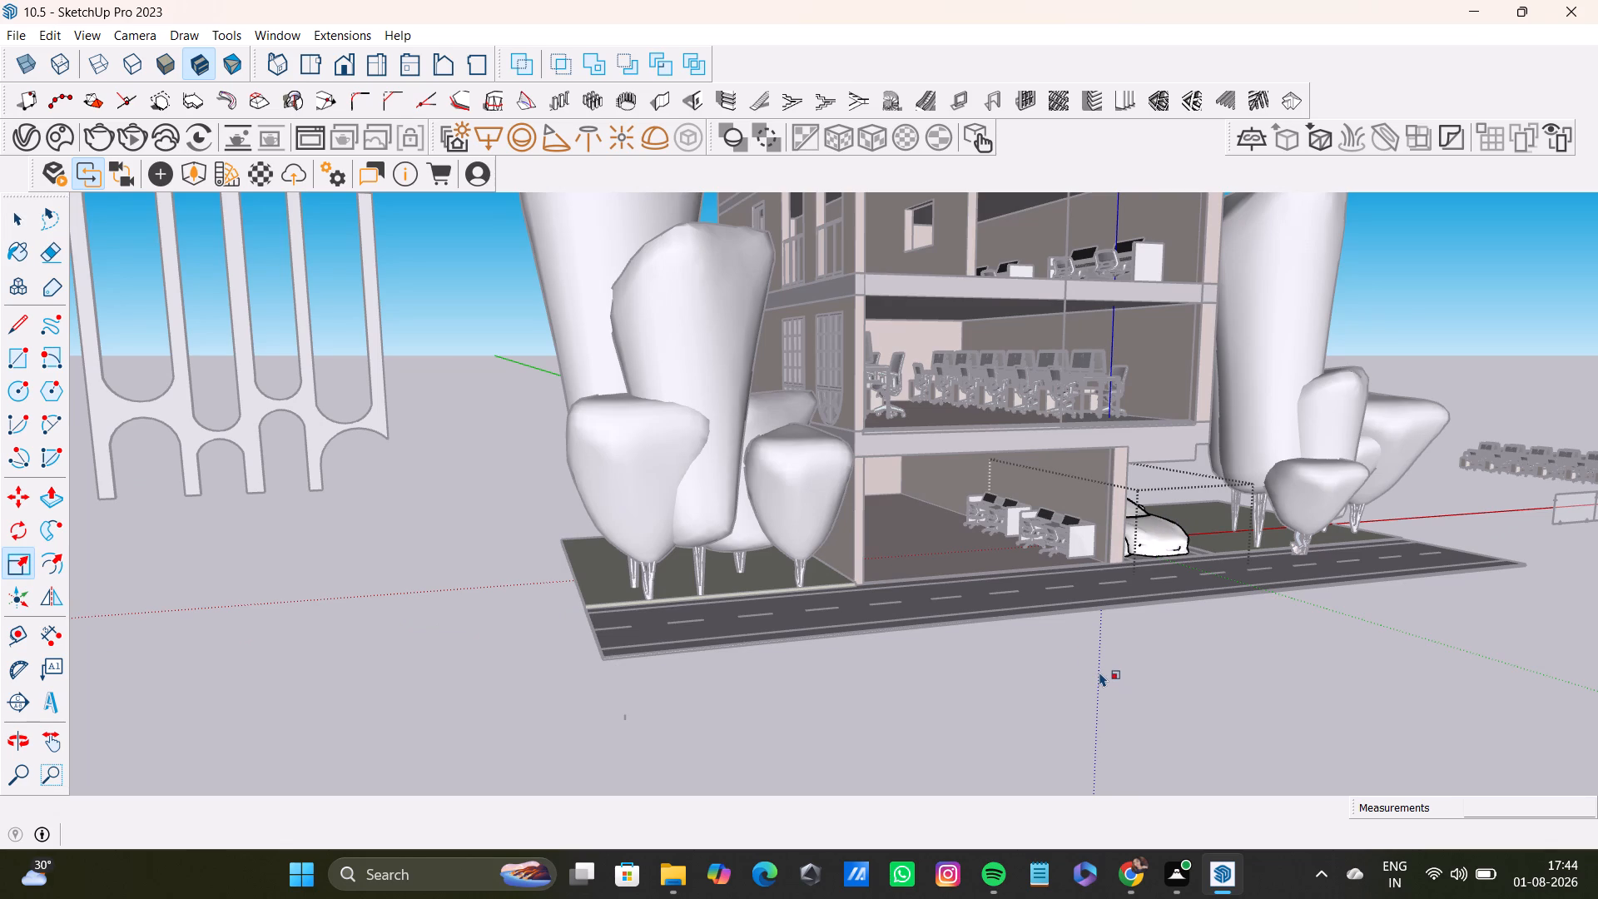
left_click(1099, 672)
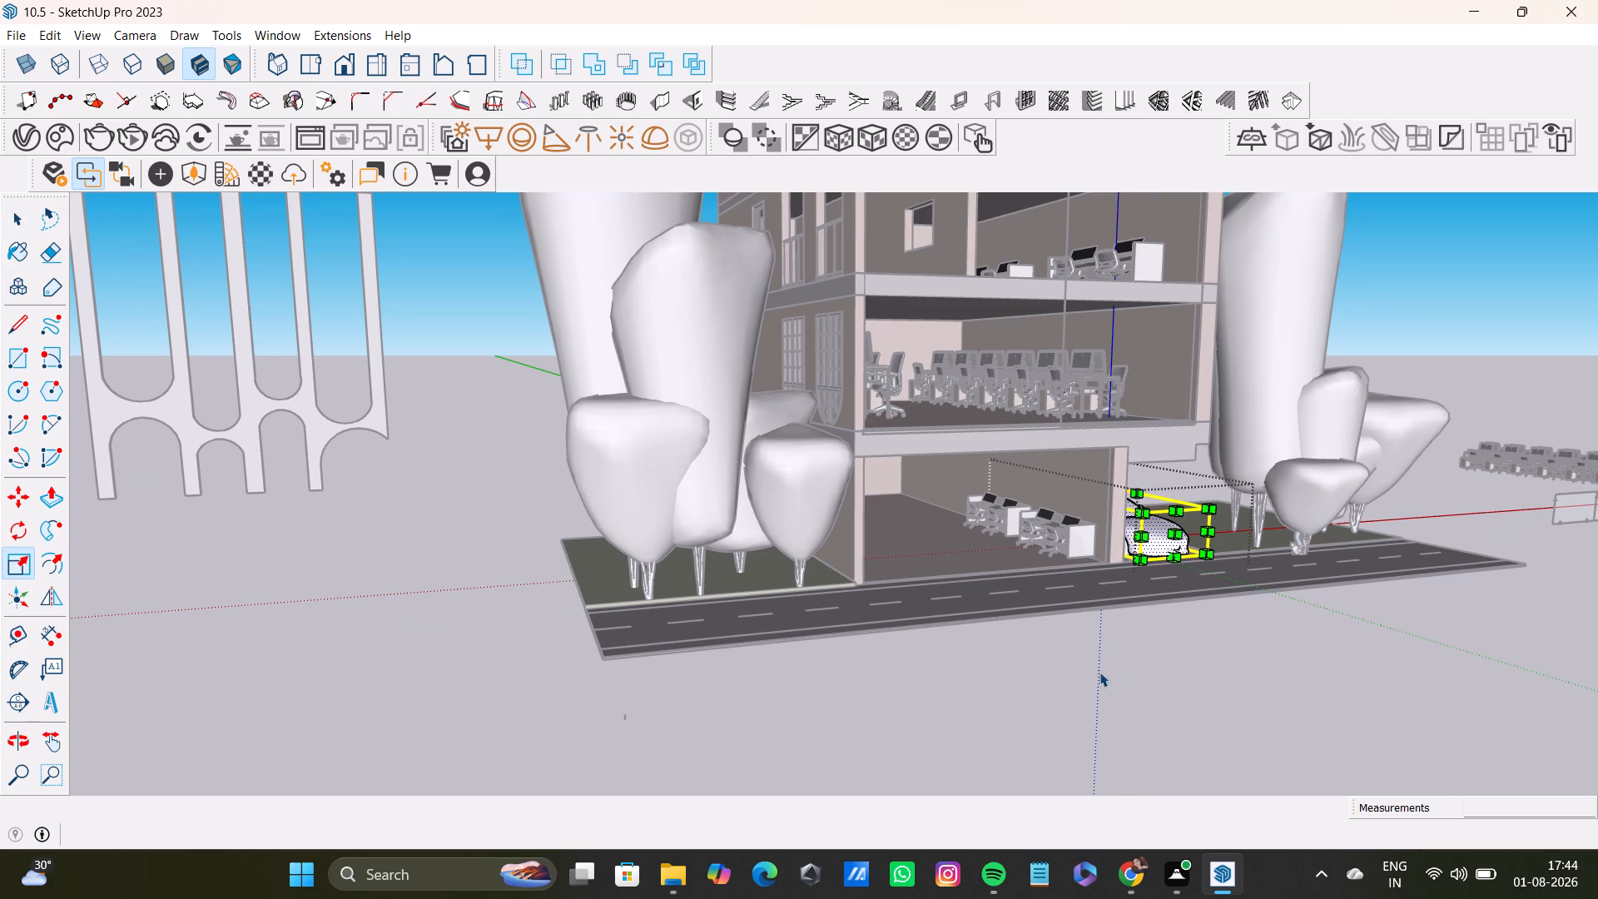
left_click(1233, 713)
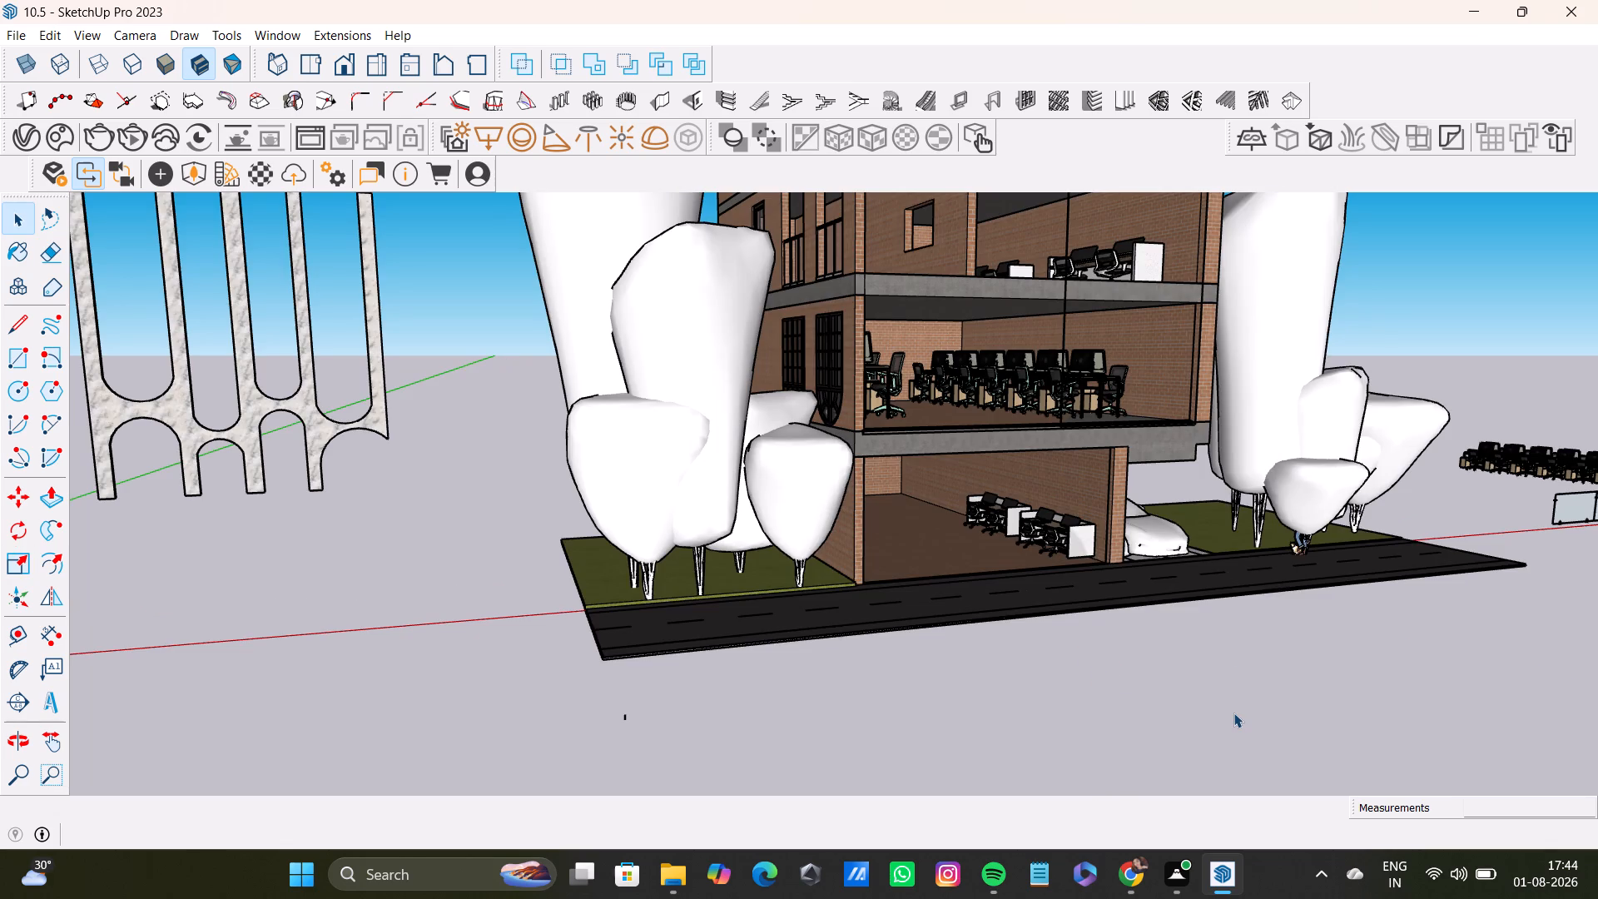
Stretch the car parked beside the building along the green axis to a scale of about 1.12.
left_click(1149, 544)
key("s")
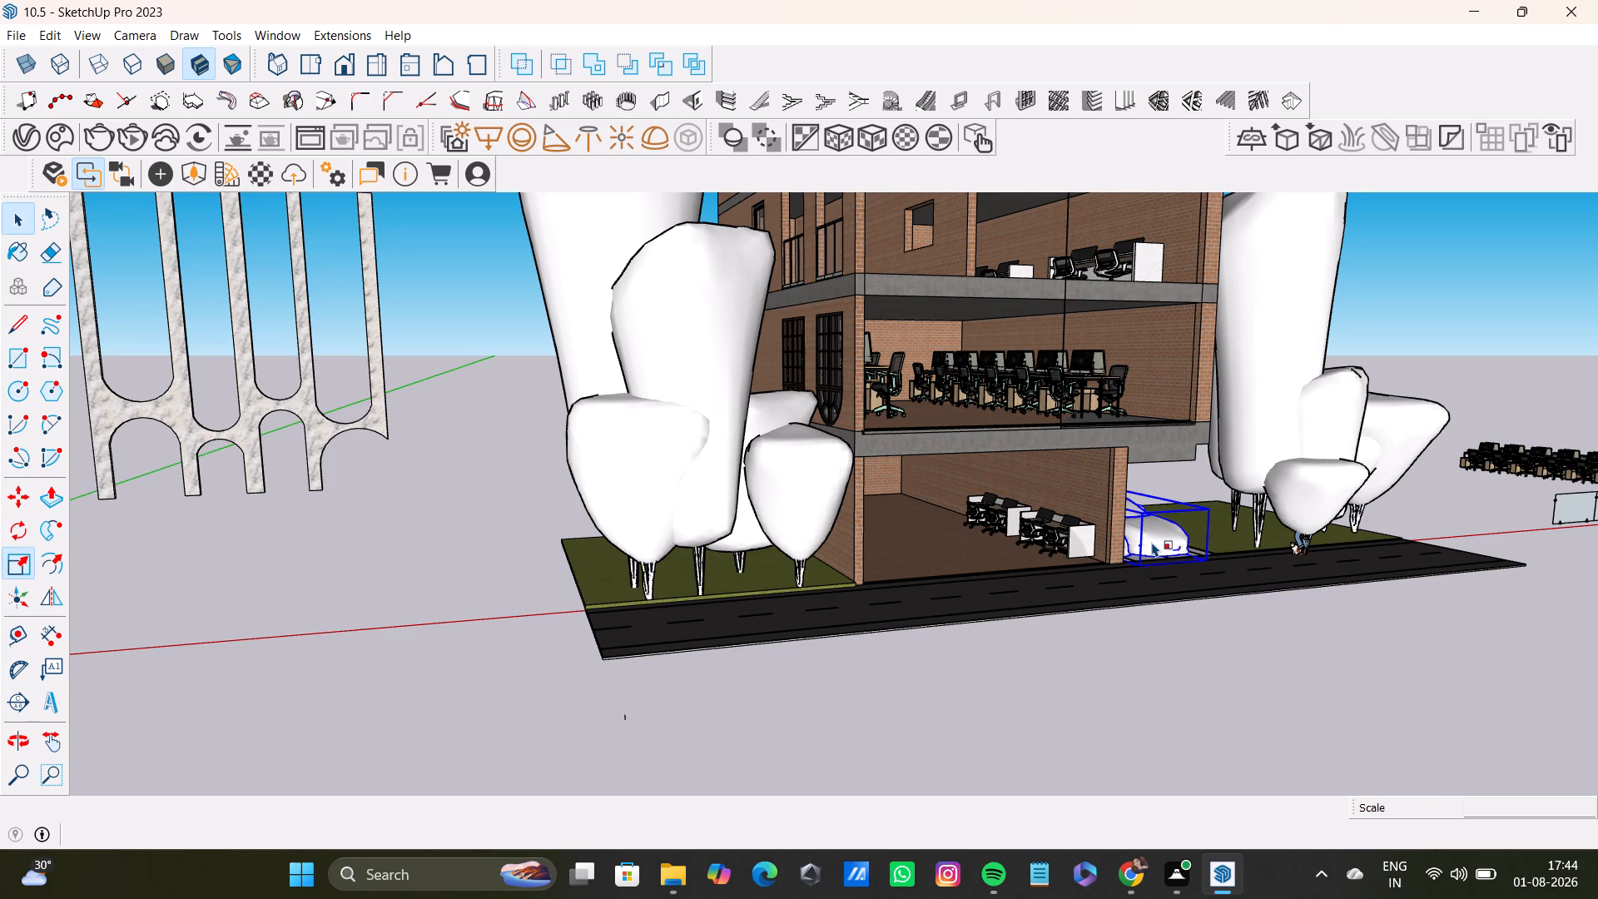
left_click(1179, 539)
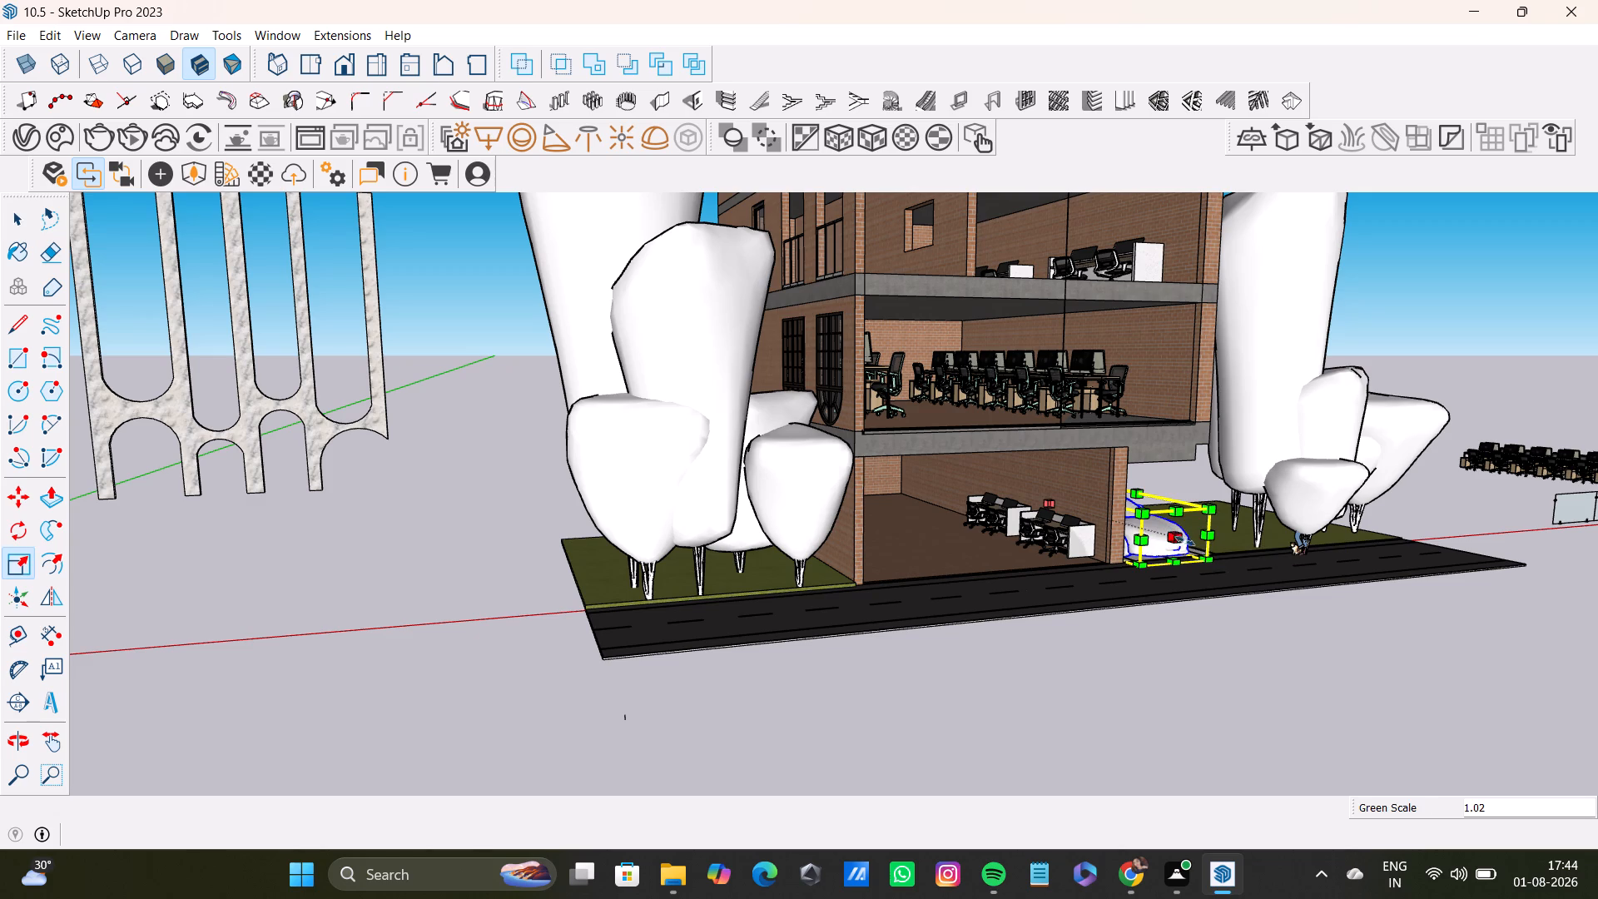
left_click(1191, 554)
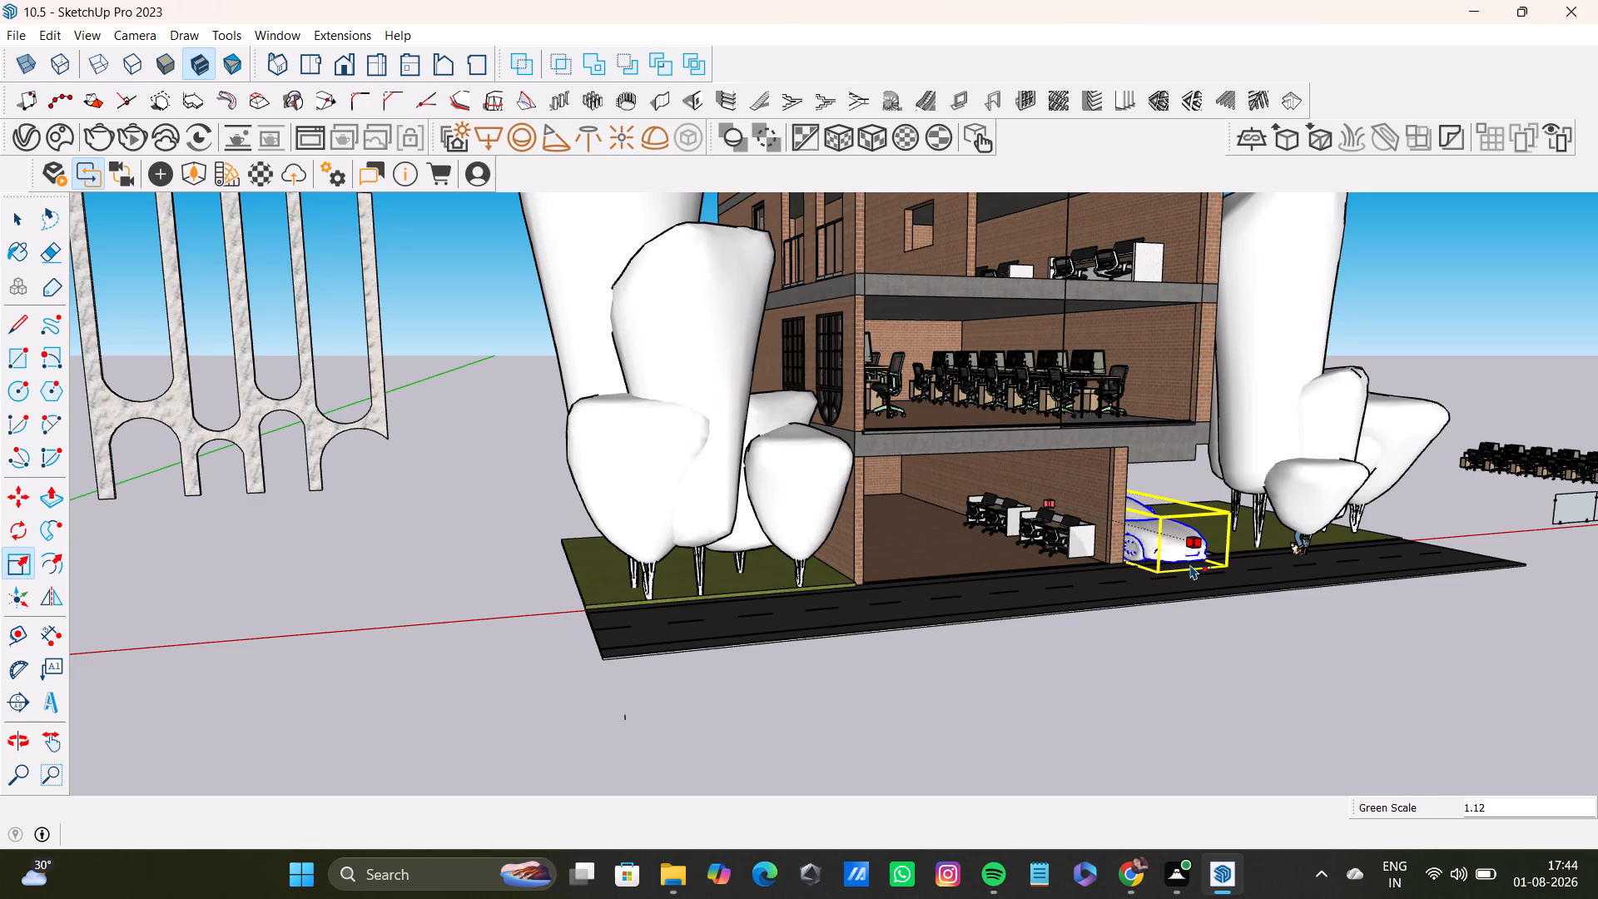
key("space")
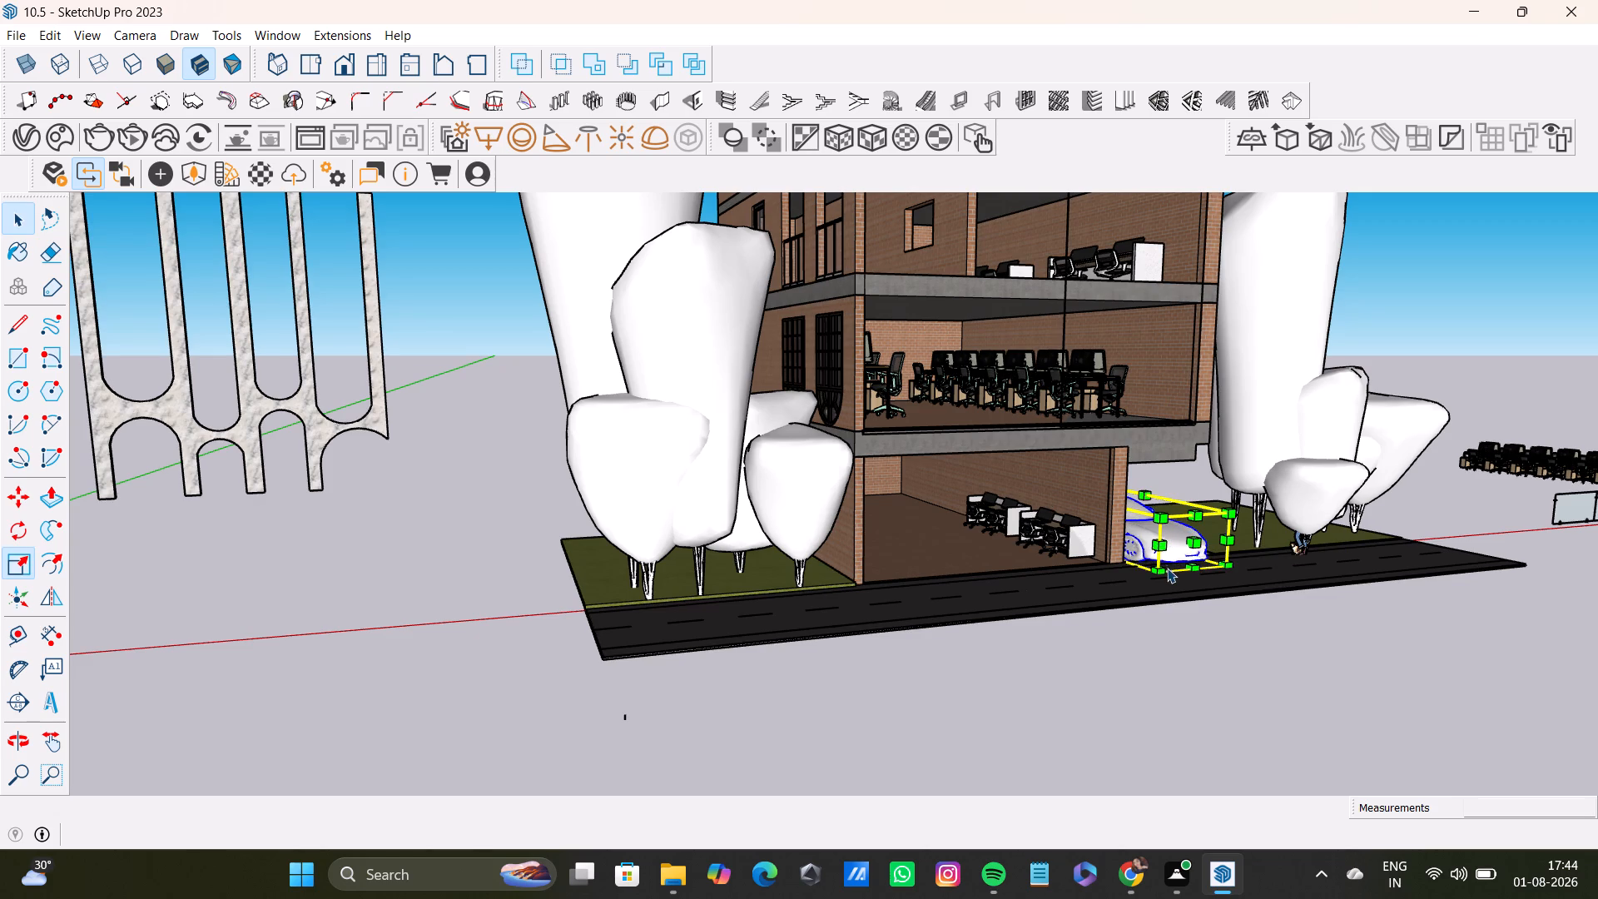
Copy the parked car about 41' 3/16" to the road in front of the building, near the street-side trees.
key("m")
left_click(1160, 572)
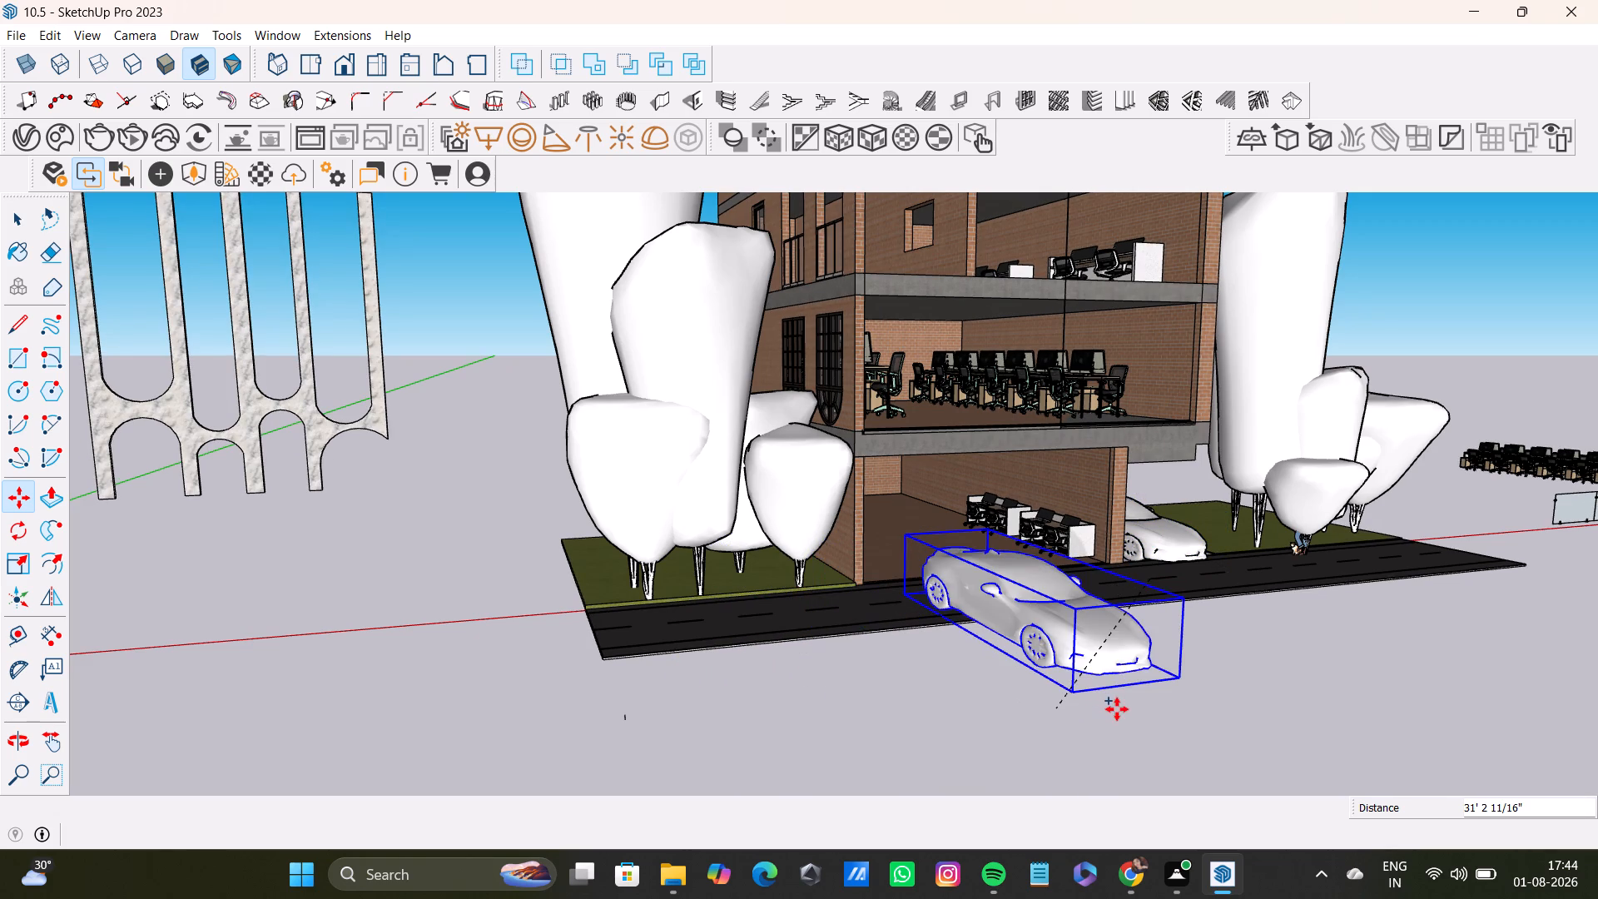
left_click(764, 722)
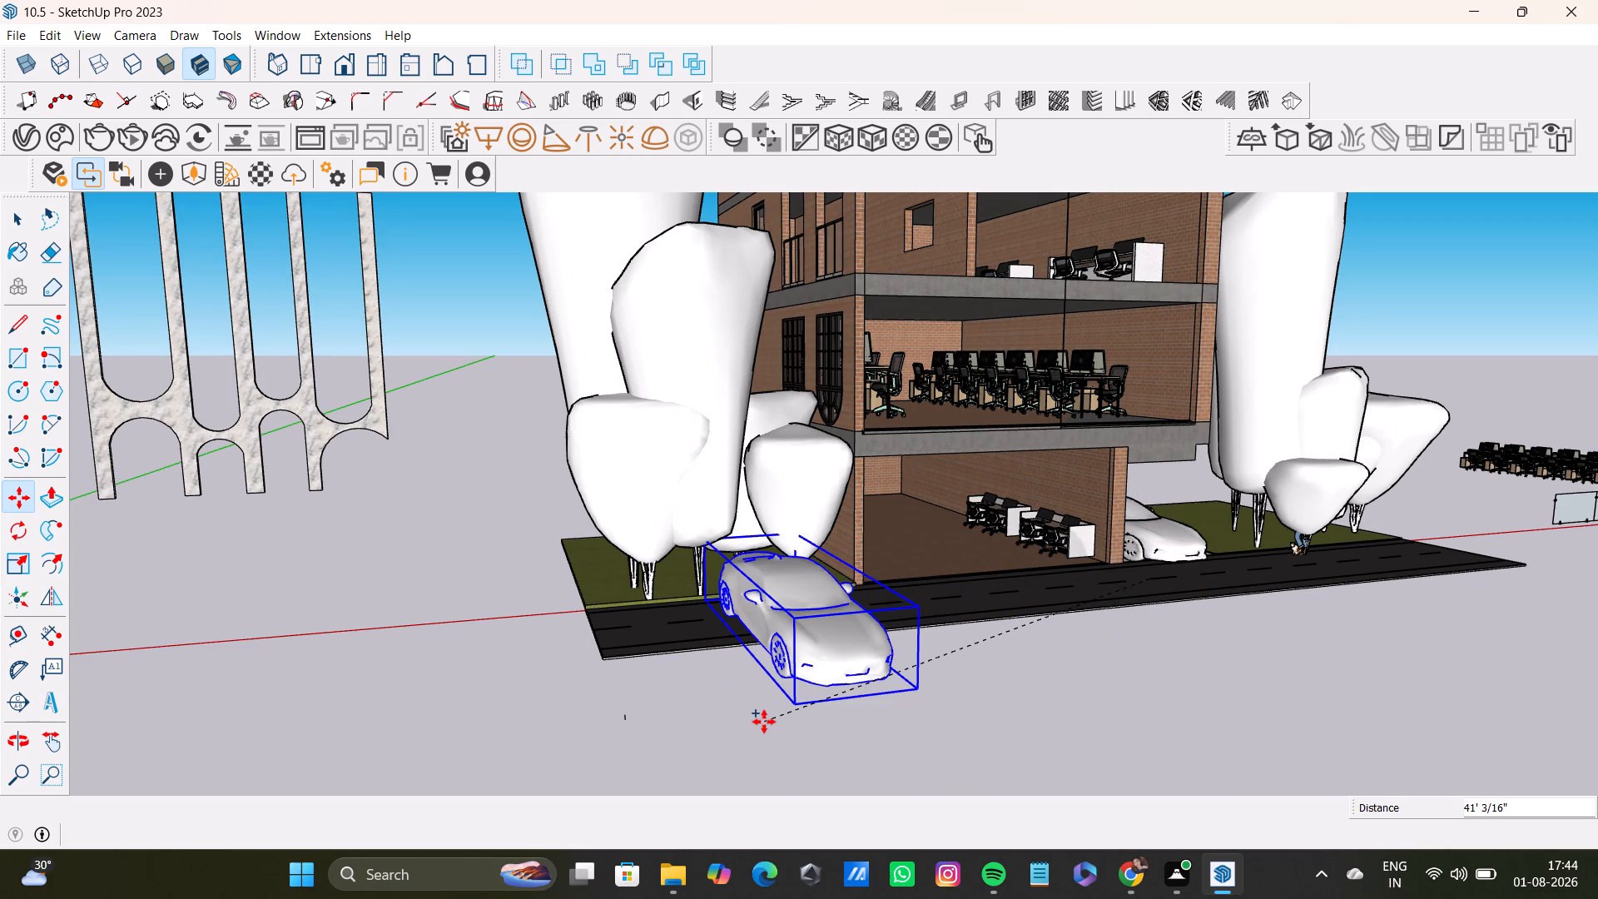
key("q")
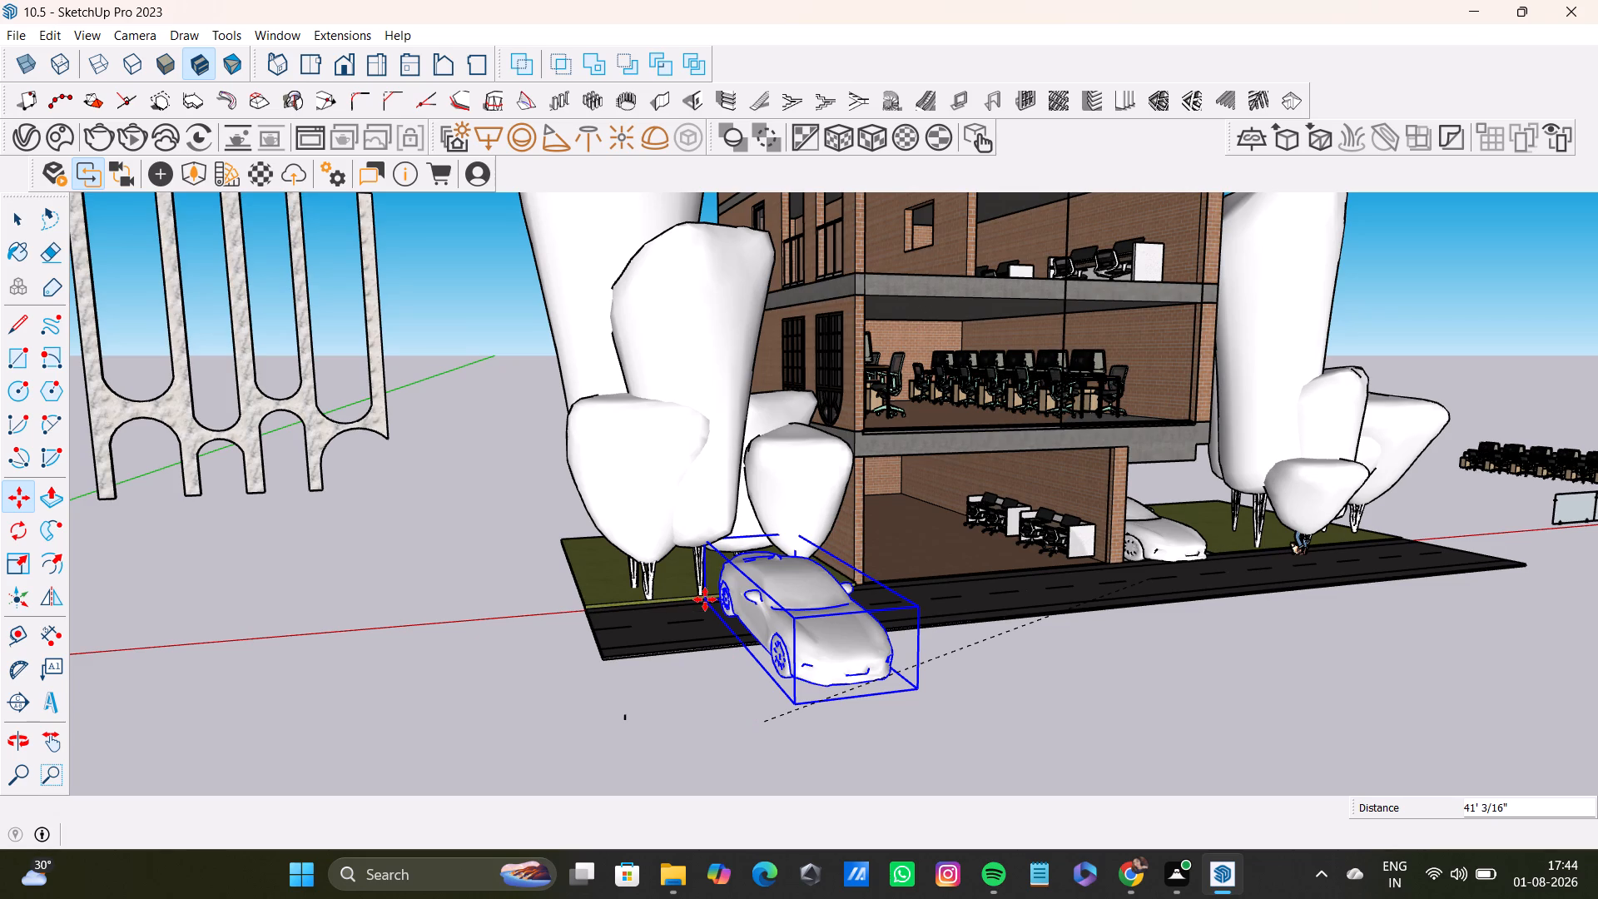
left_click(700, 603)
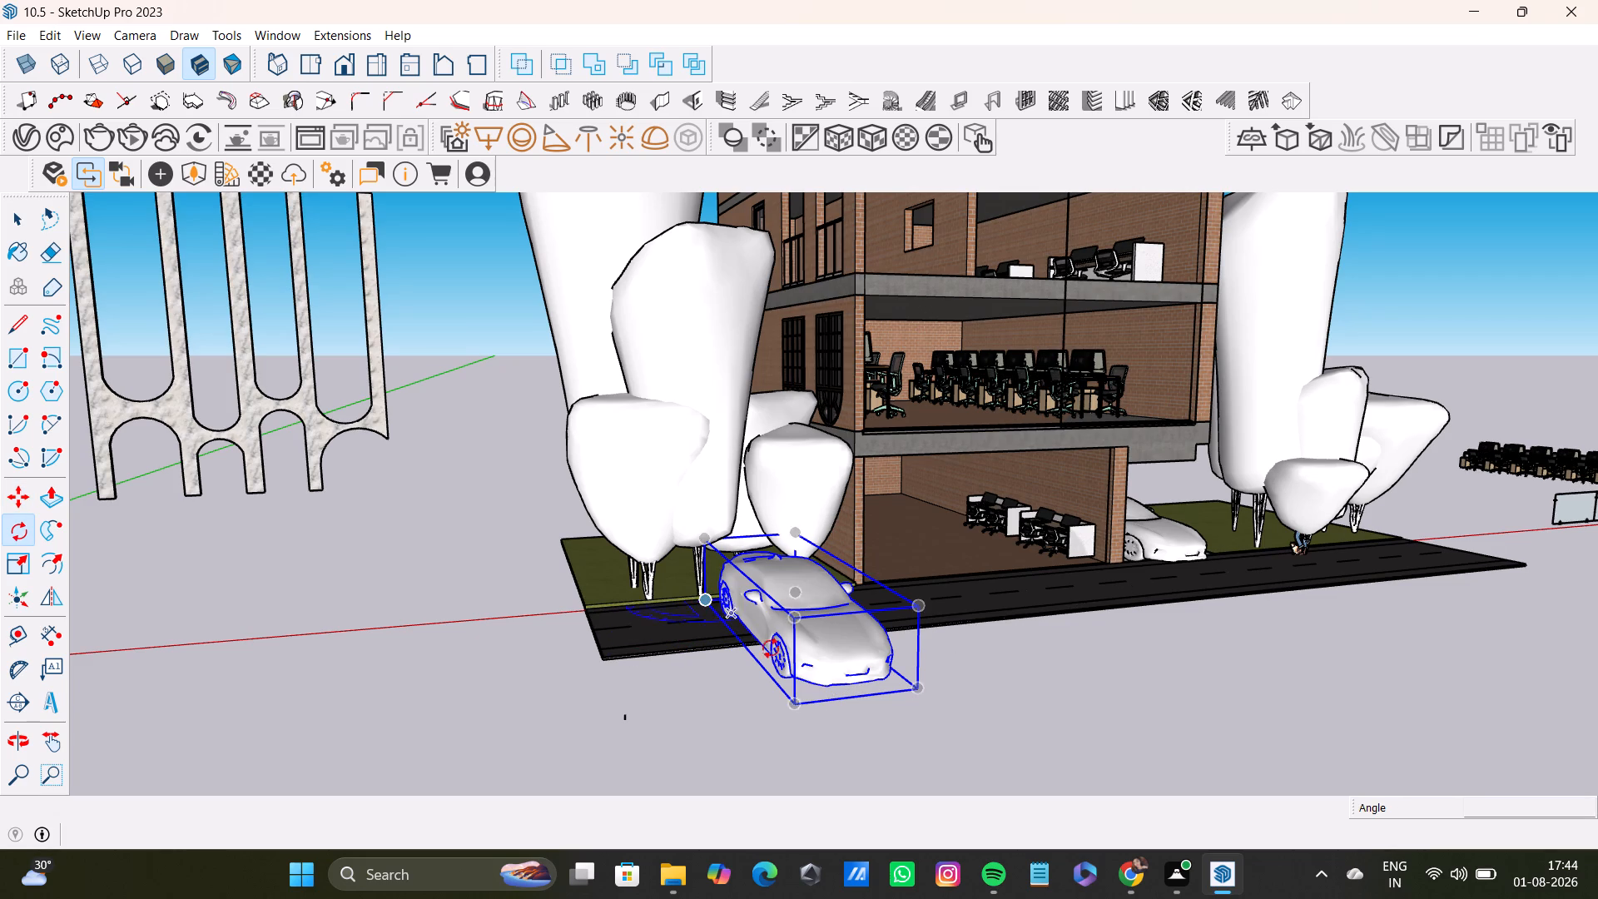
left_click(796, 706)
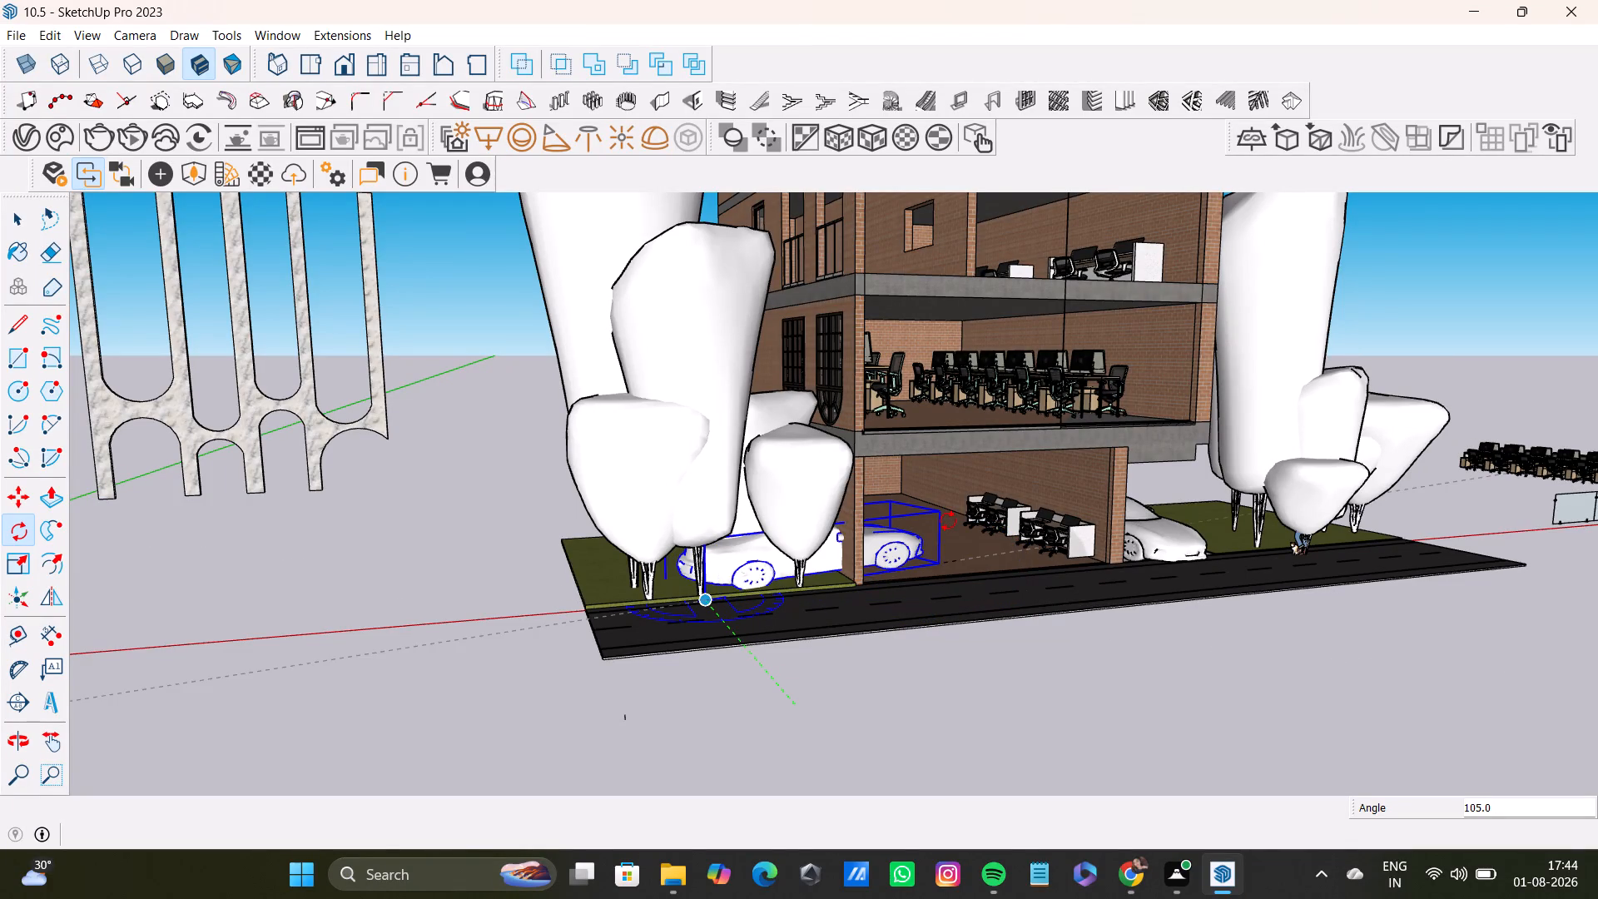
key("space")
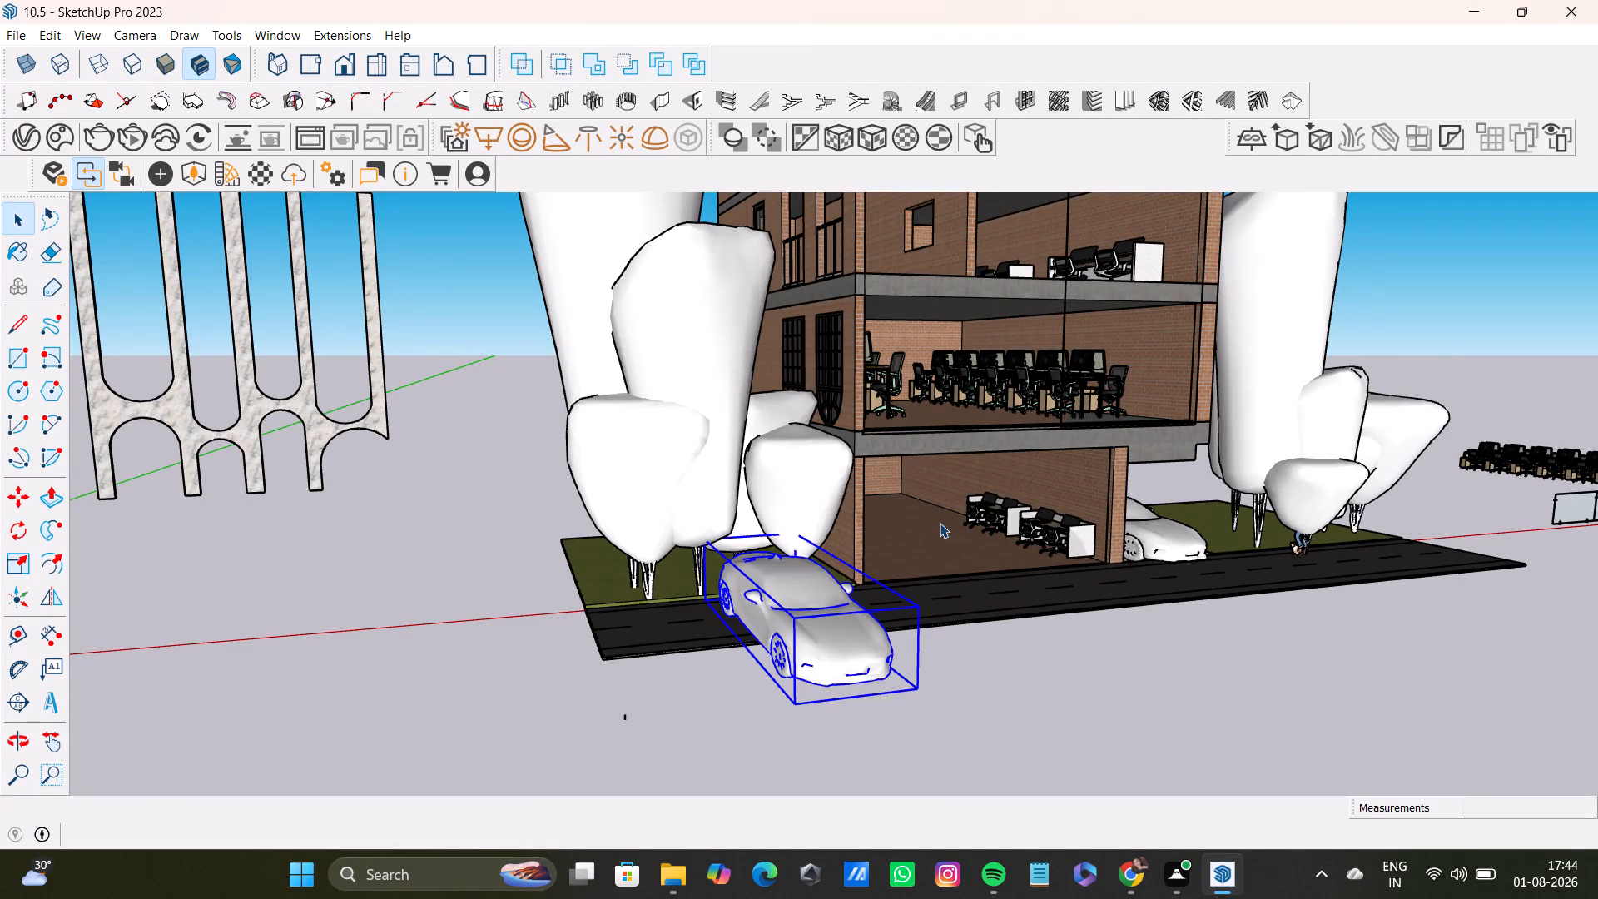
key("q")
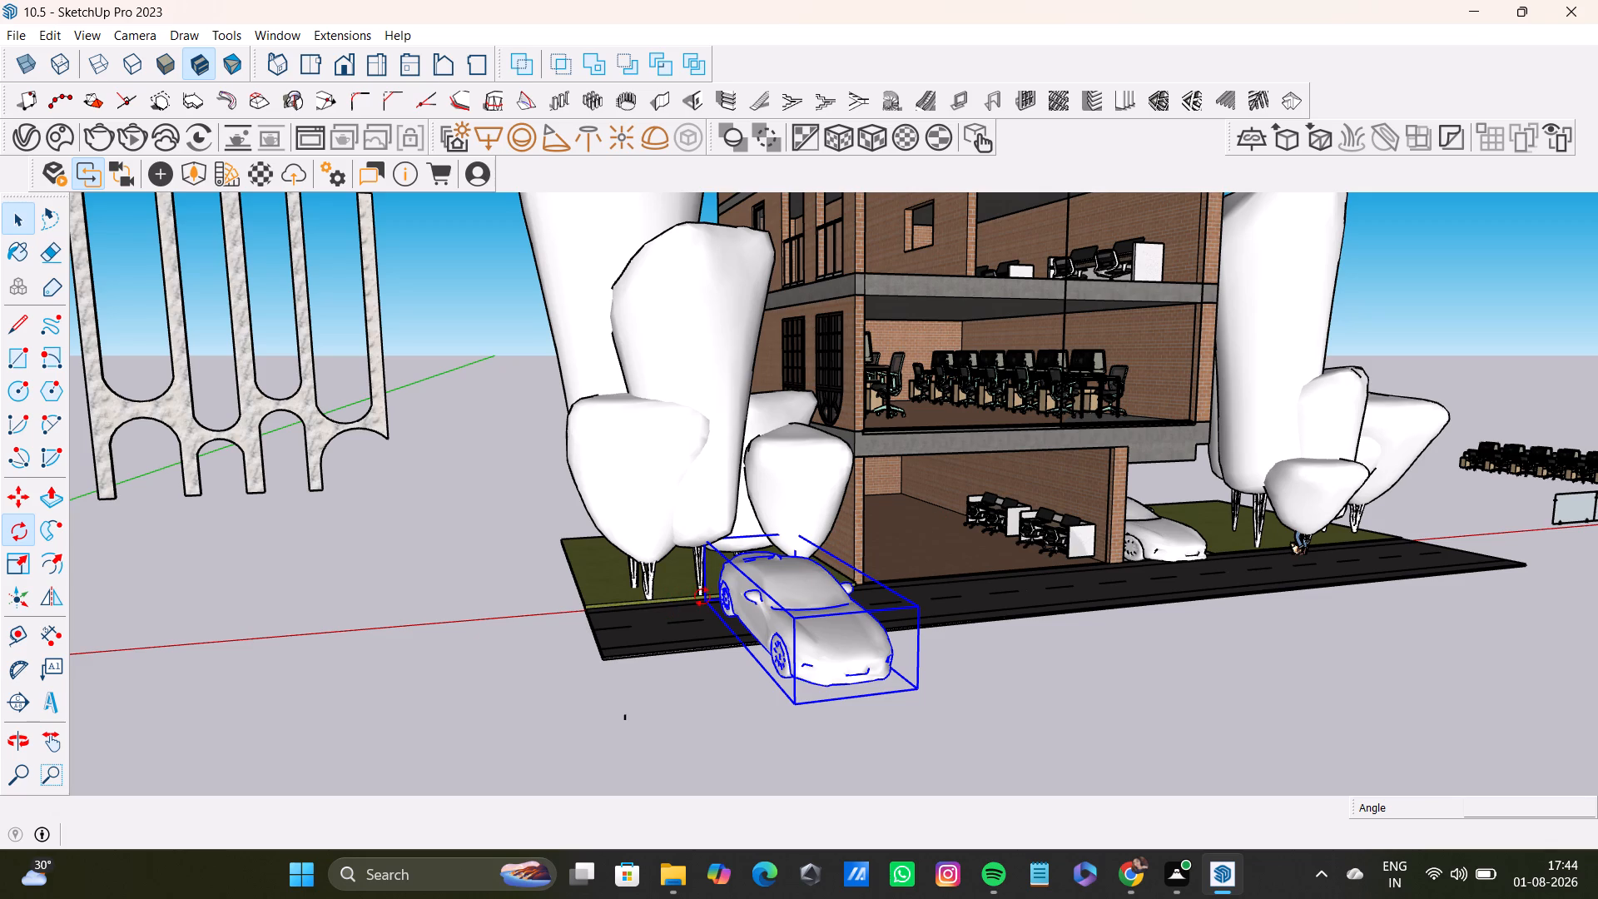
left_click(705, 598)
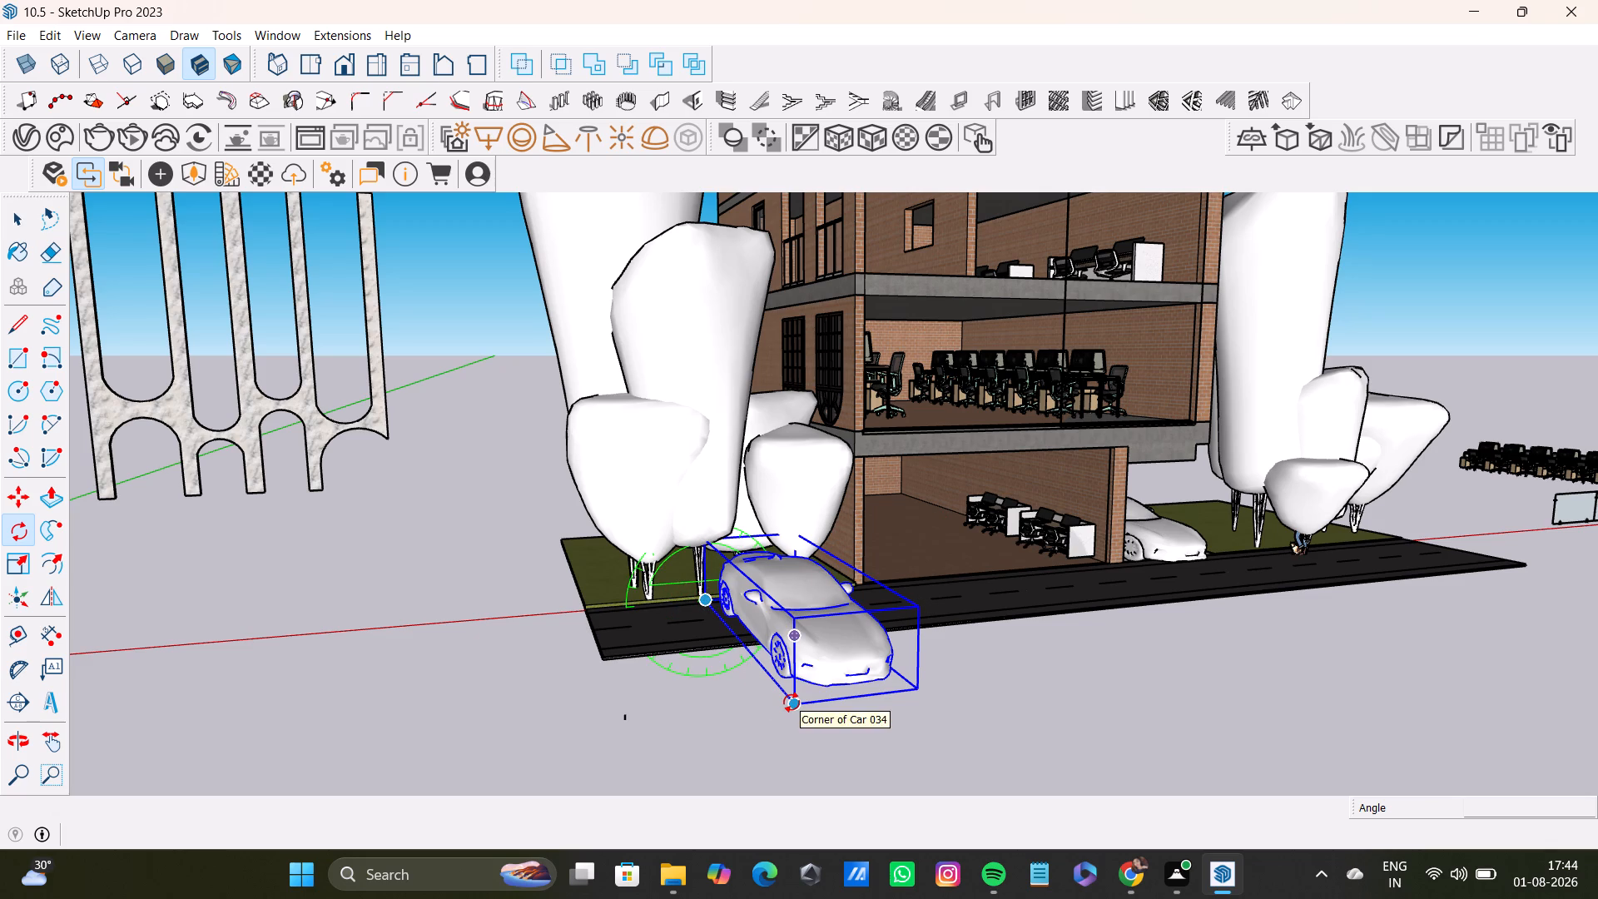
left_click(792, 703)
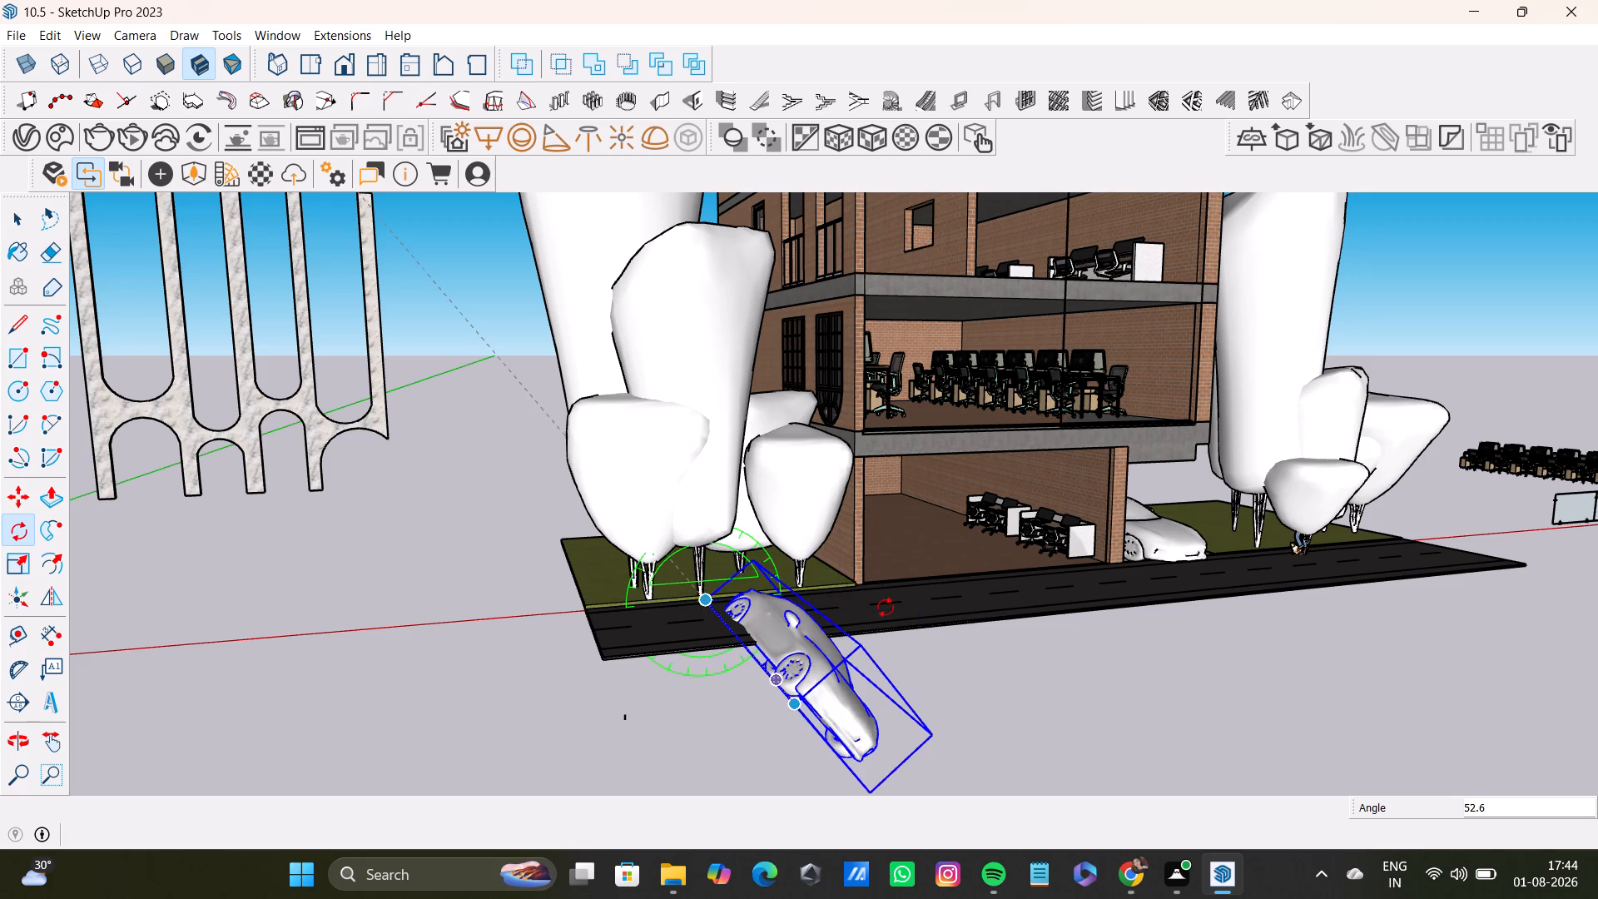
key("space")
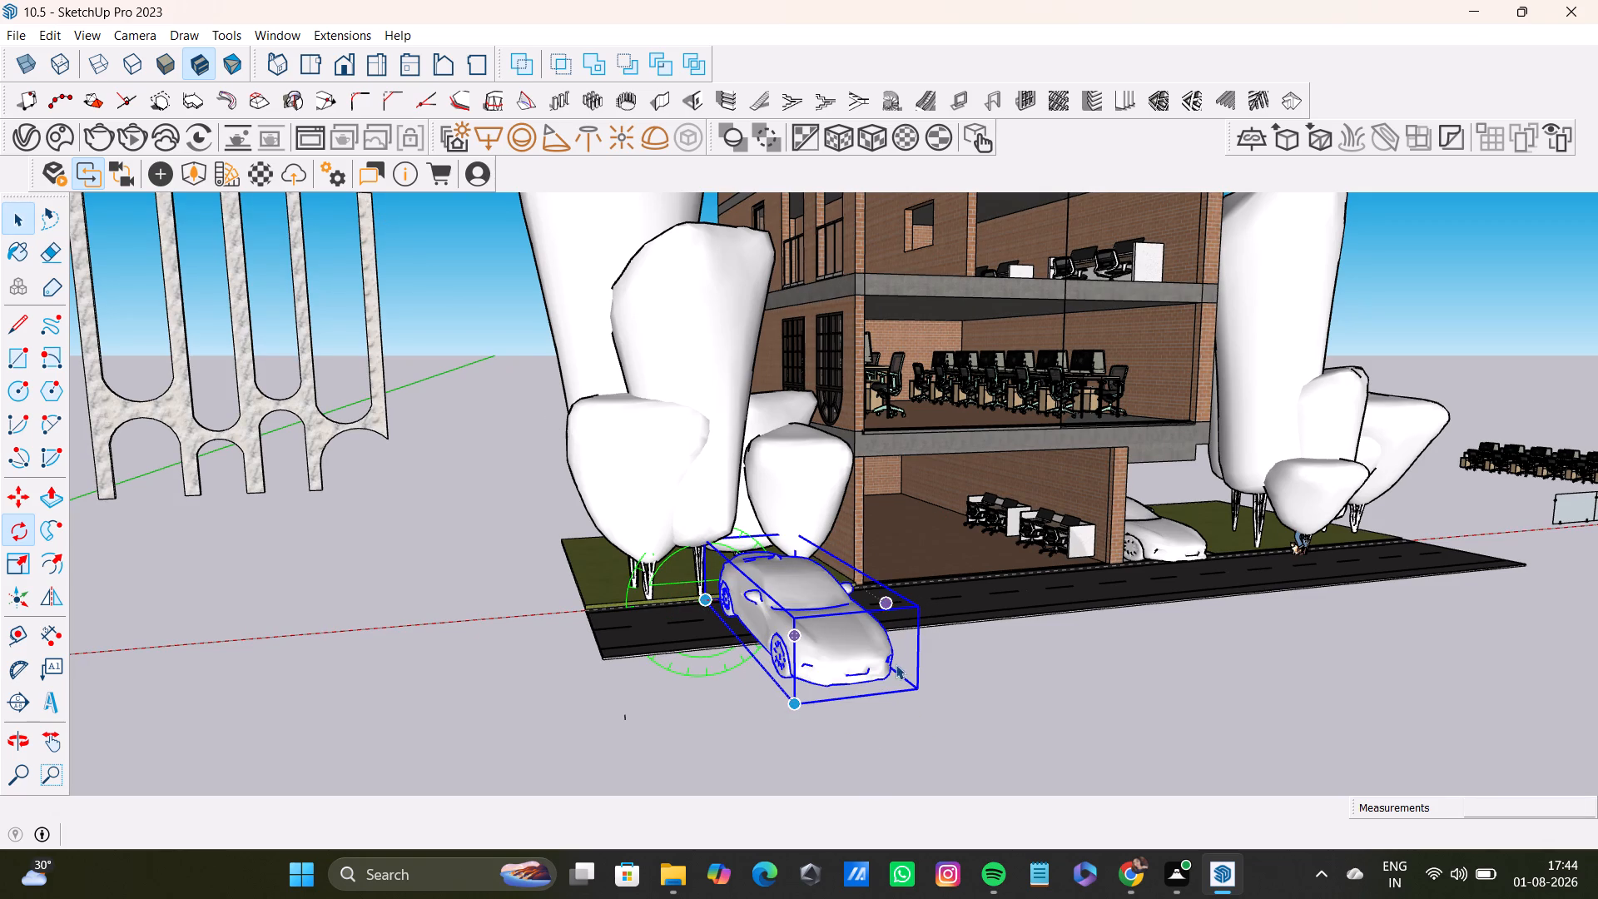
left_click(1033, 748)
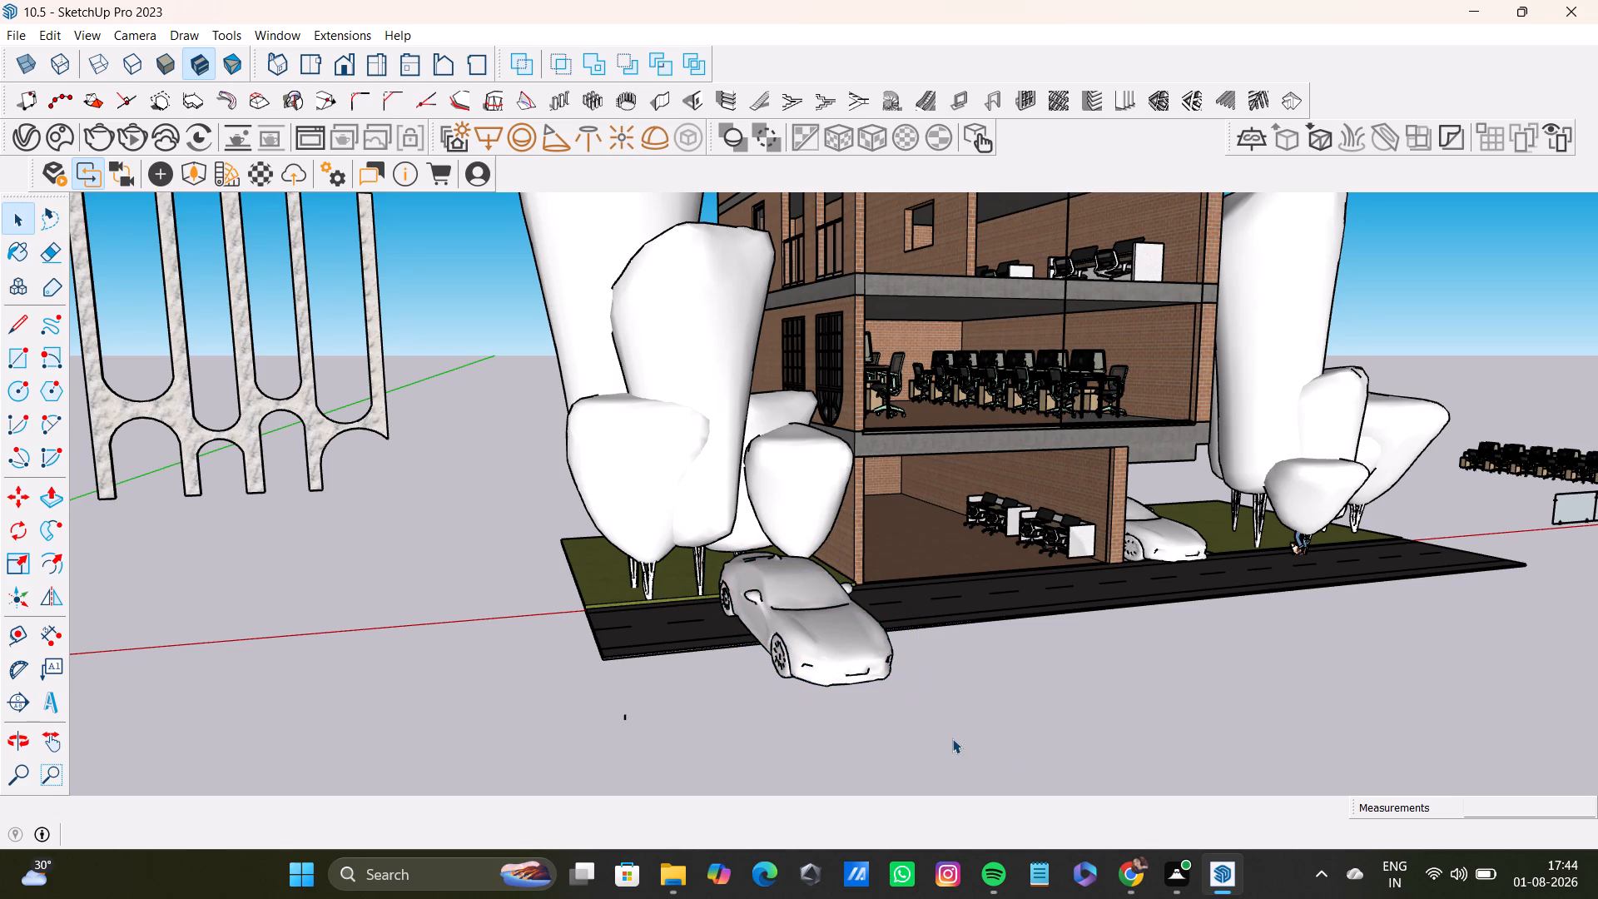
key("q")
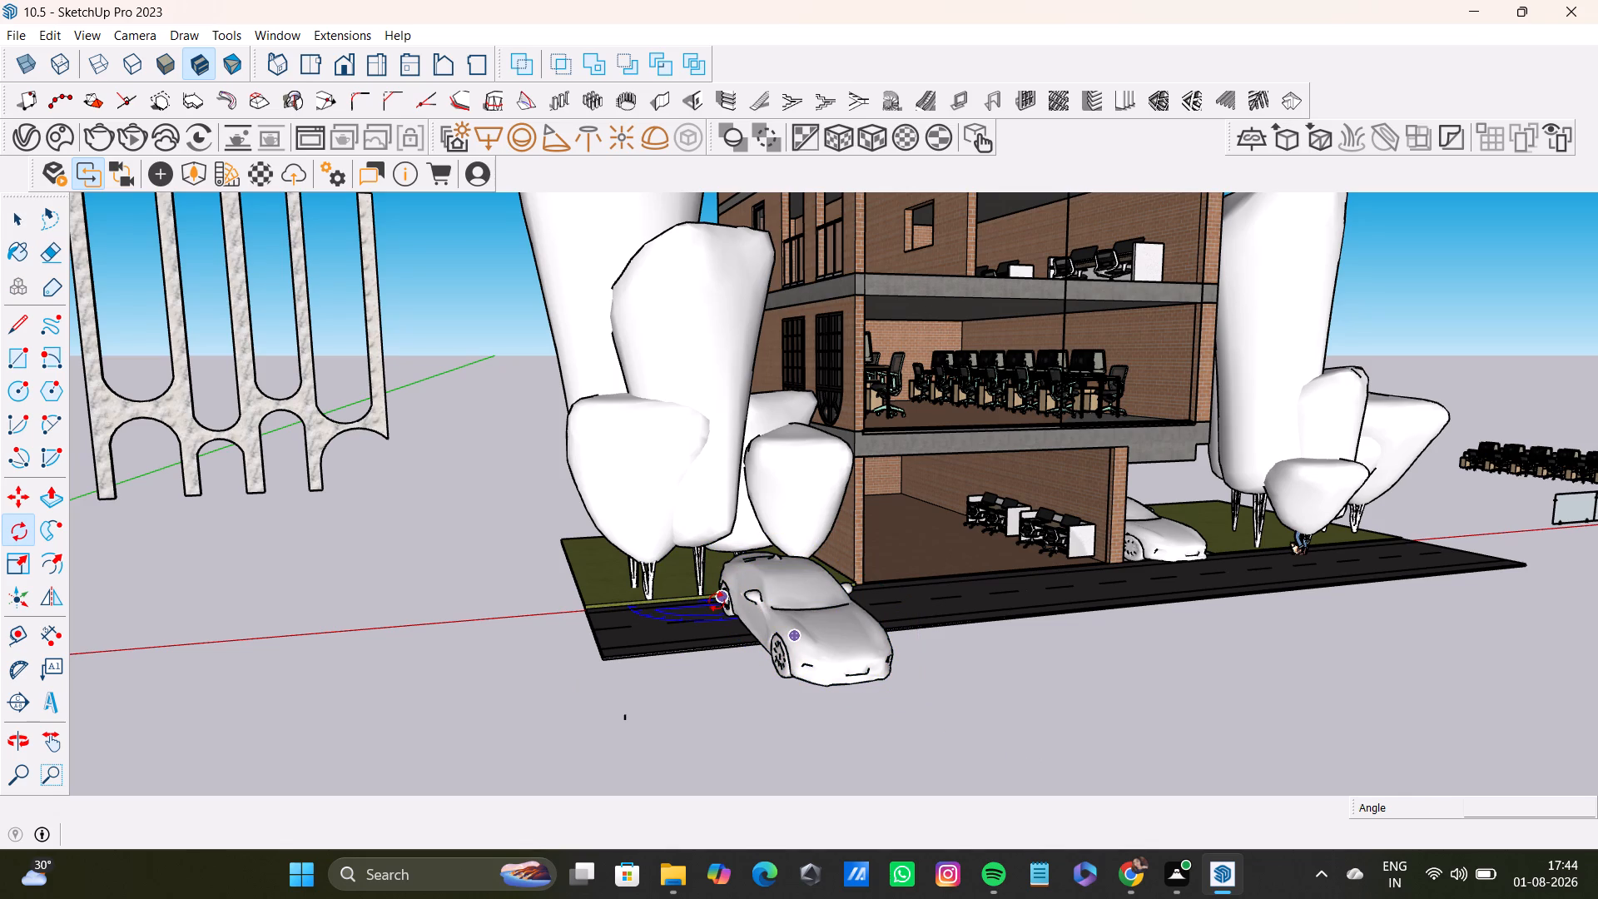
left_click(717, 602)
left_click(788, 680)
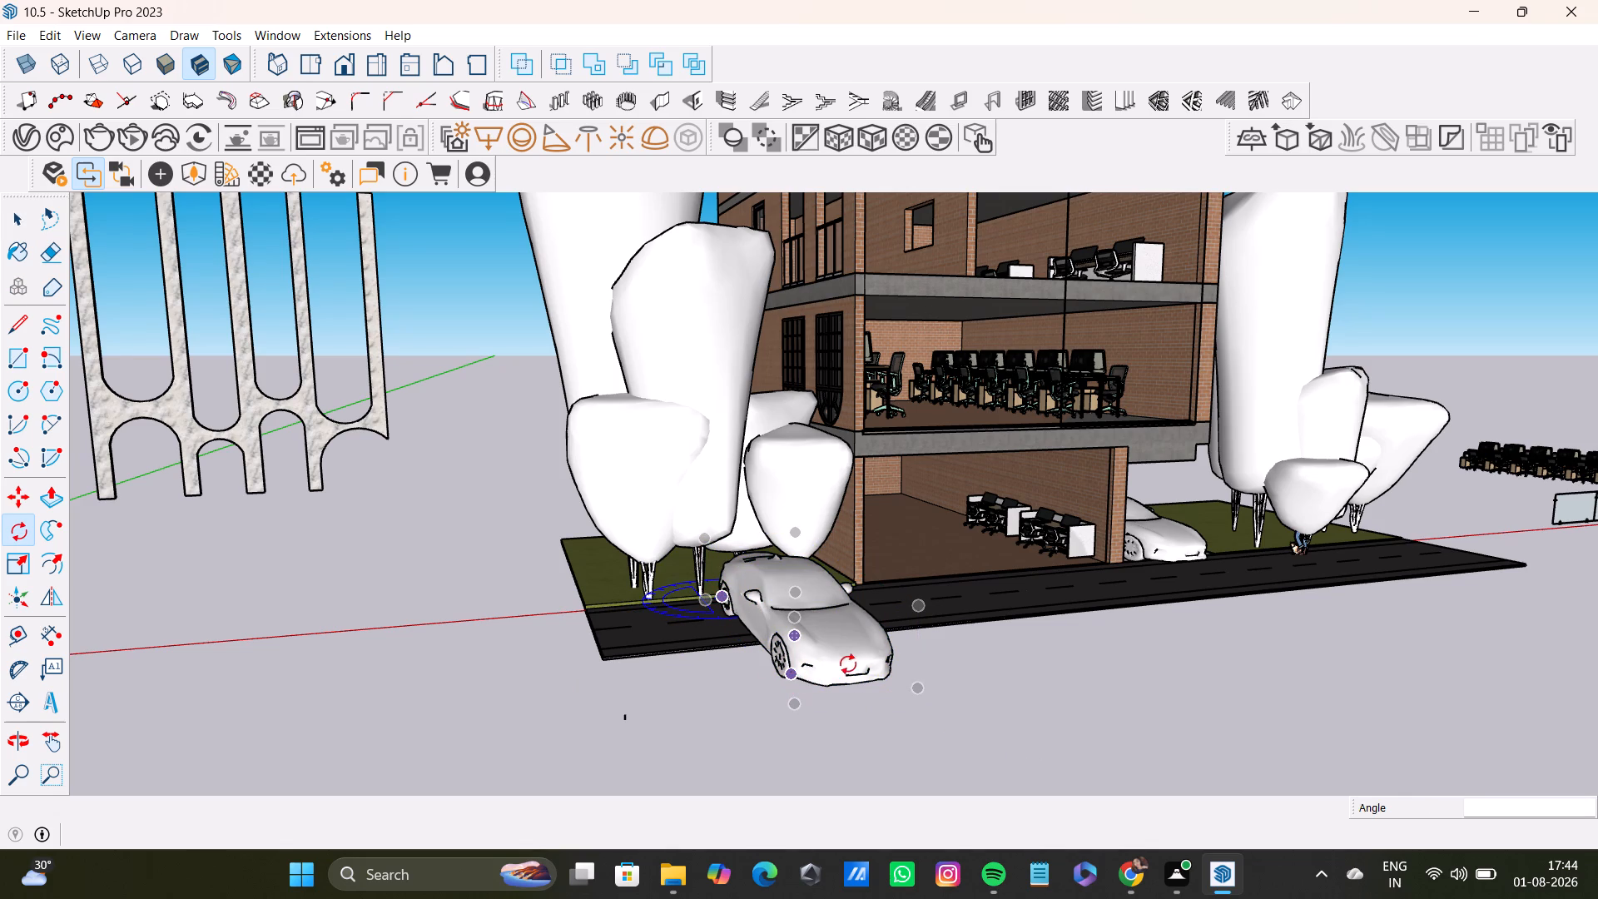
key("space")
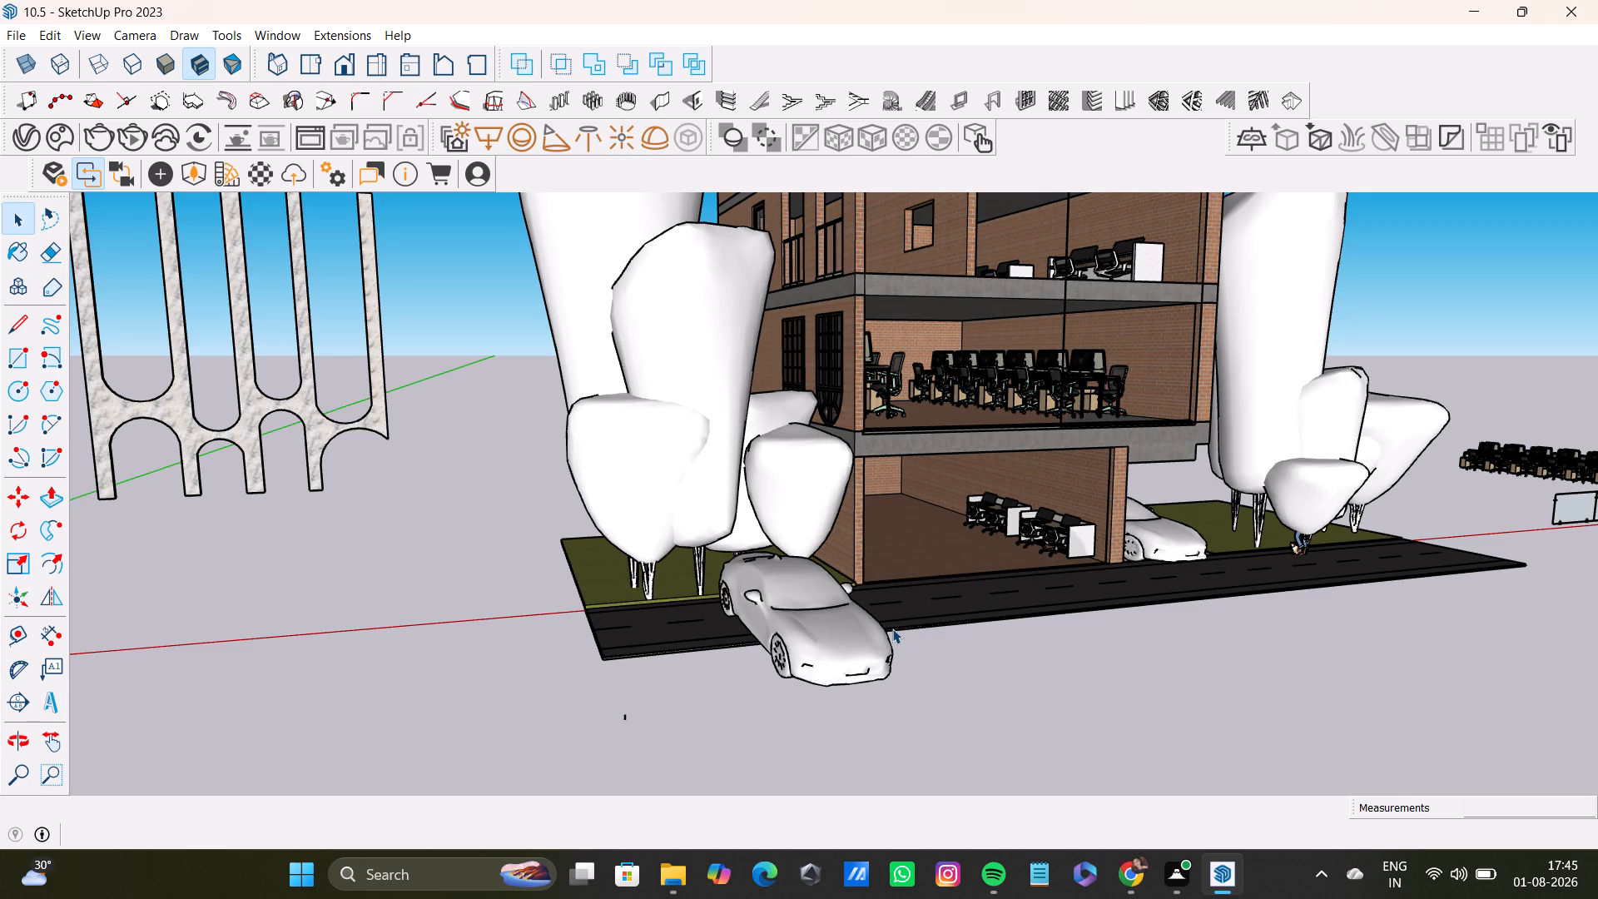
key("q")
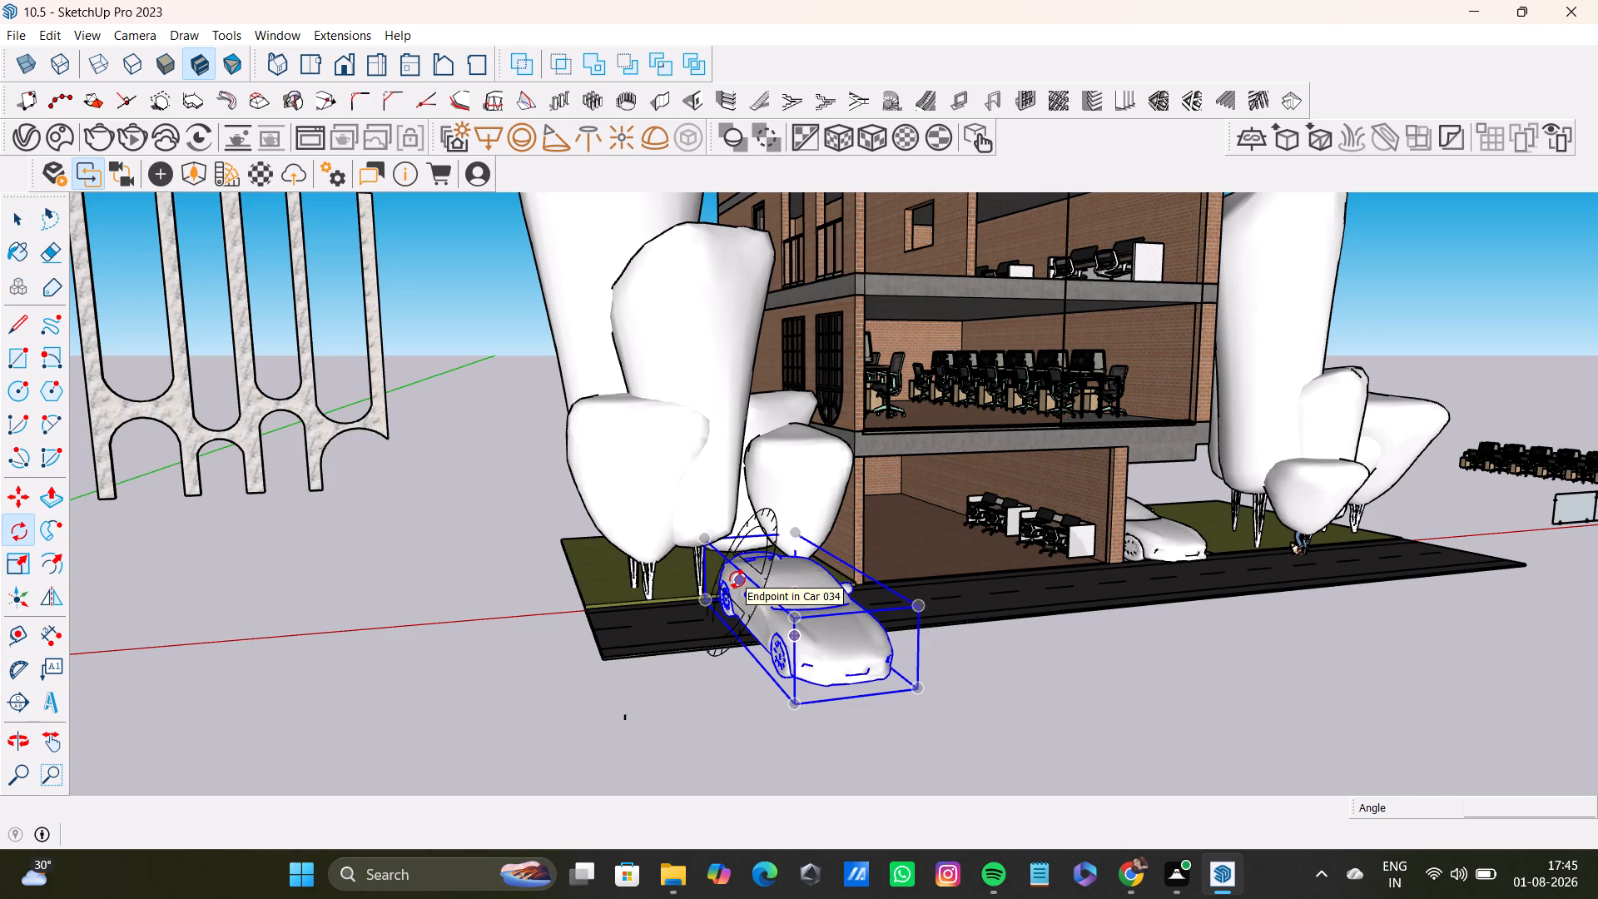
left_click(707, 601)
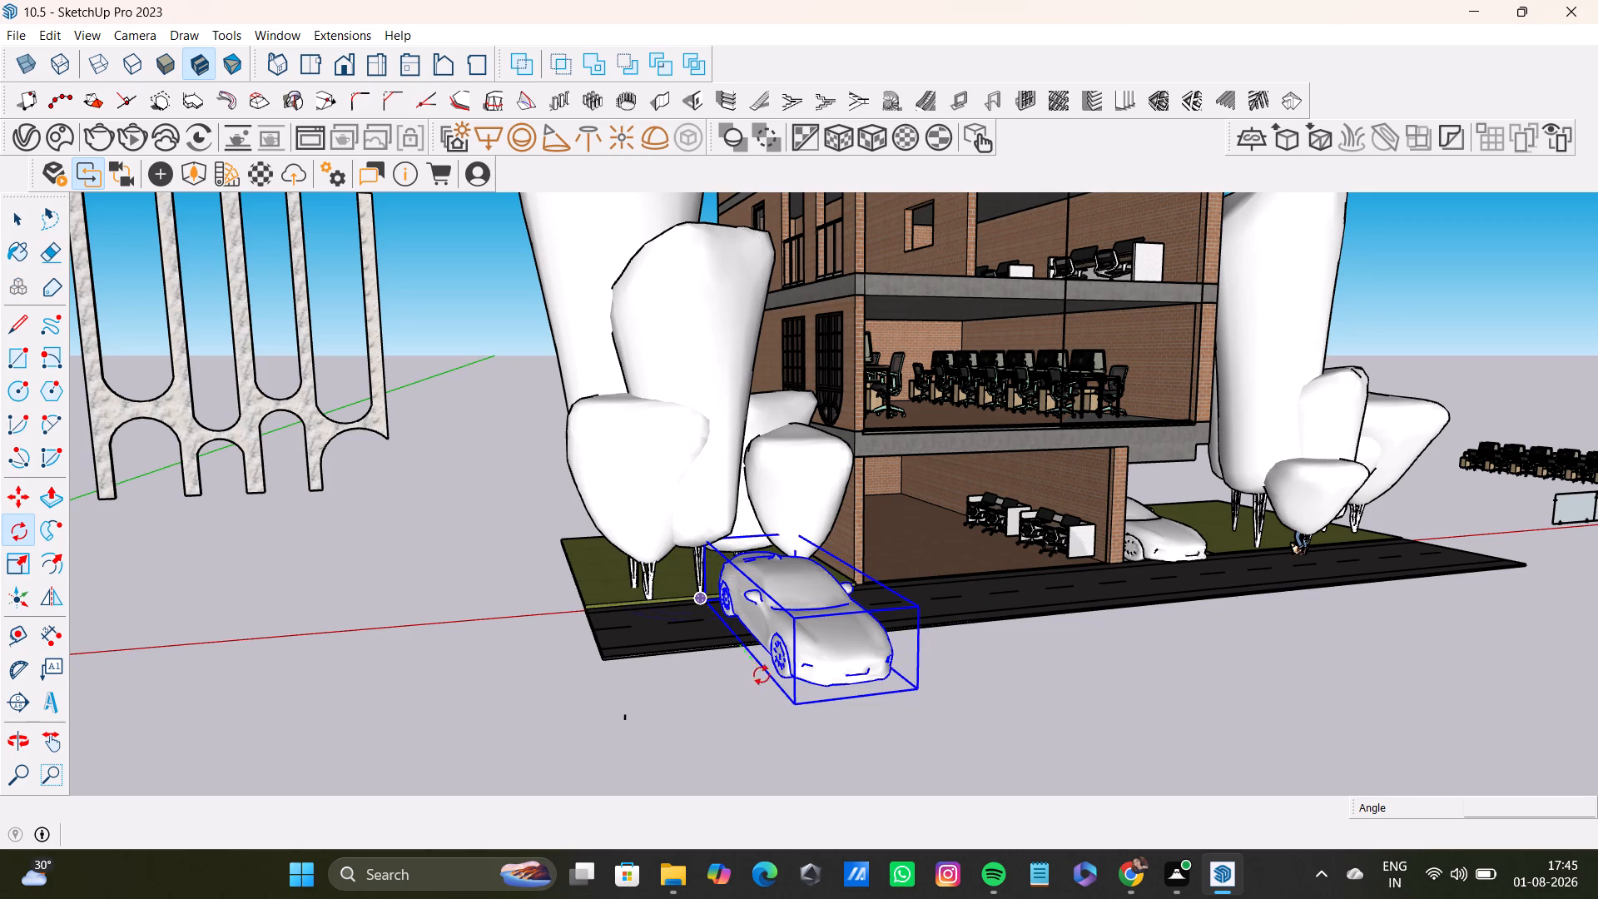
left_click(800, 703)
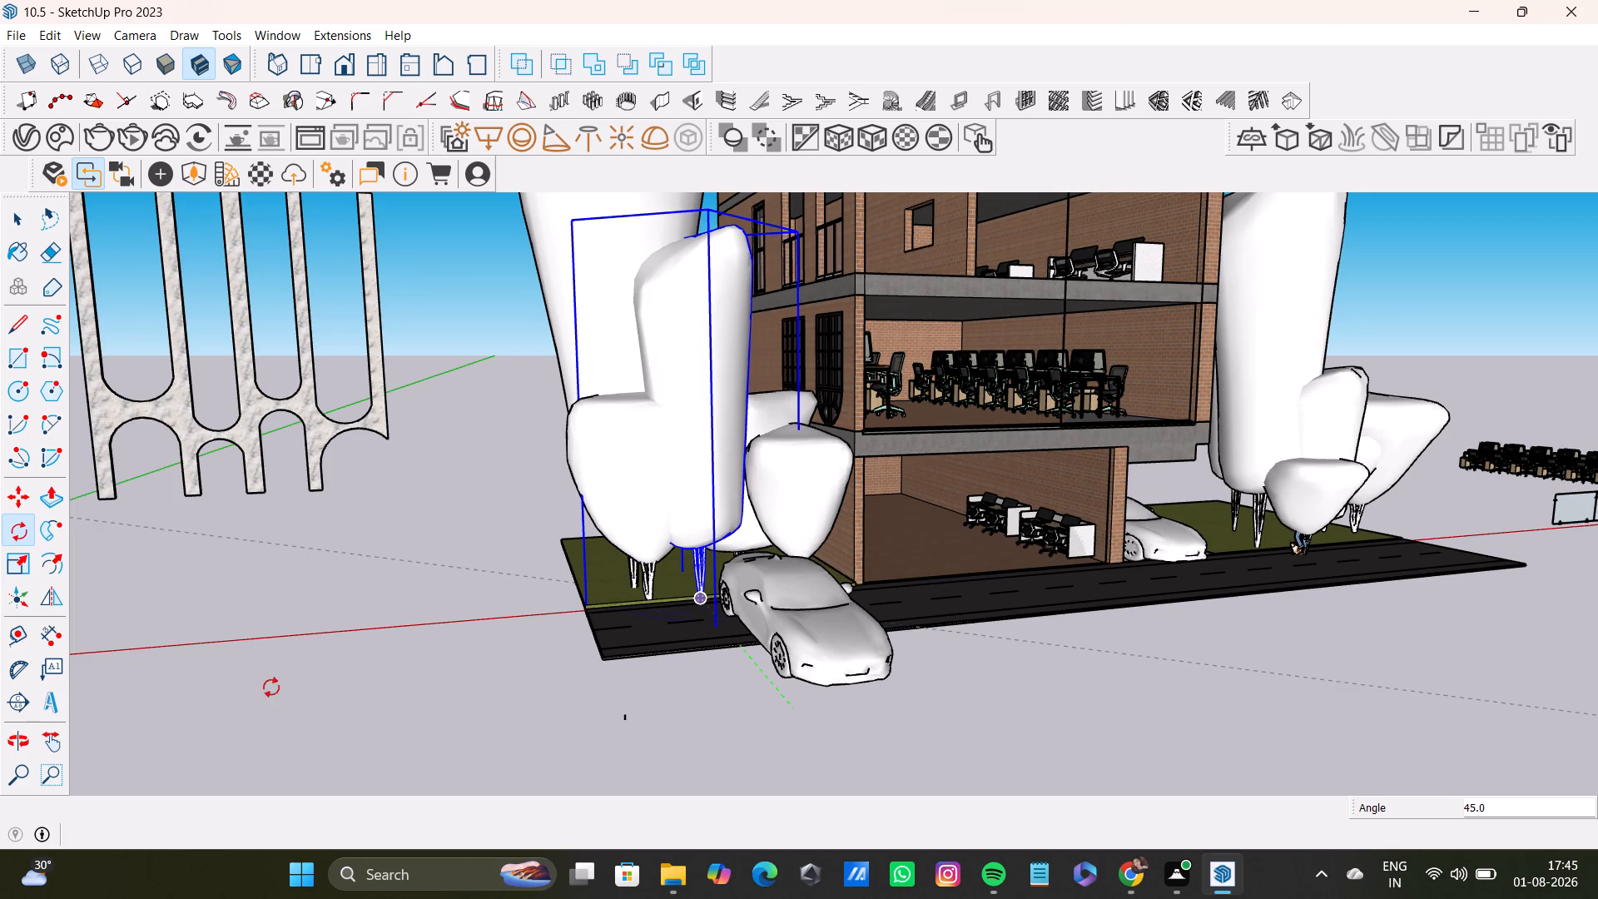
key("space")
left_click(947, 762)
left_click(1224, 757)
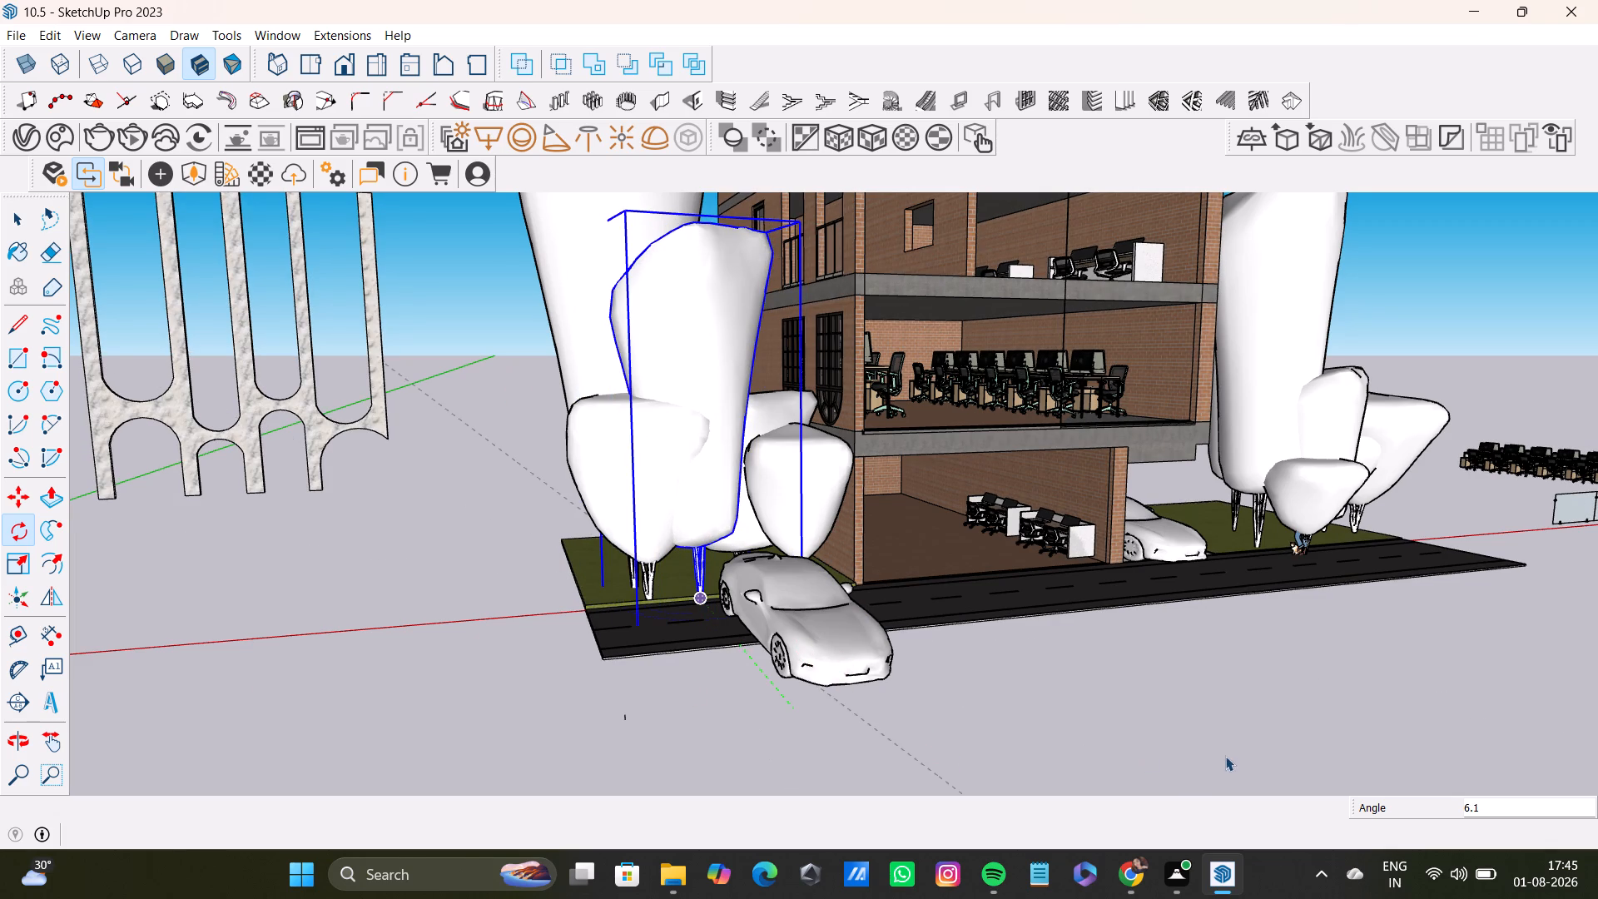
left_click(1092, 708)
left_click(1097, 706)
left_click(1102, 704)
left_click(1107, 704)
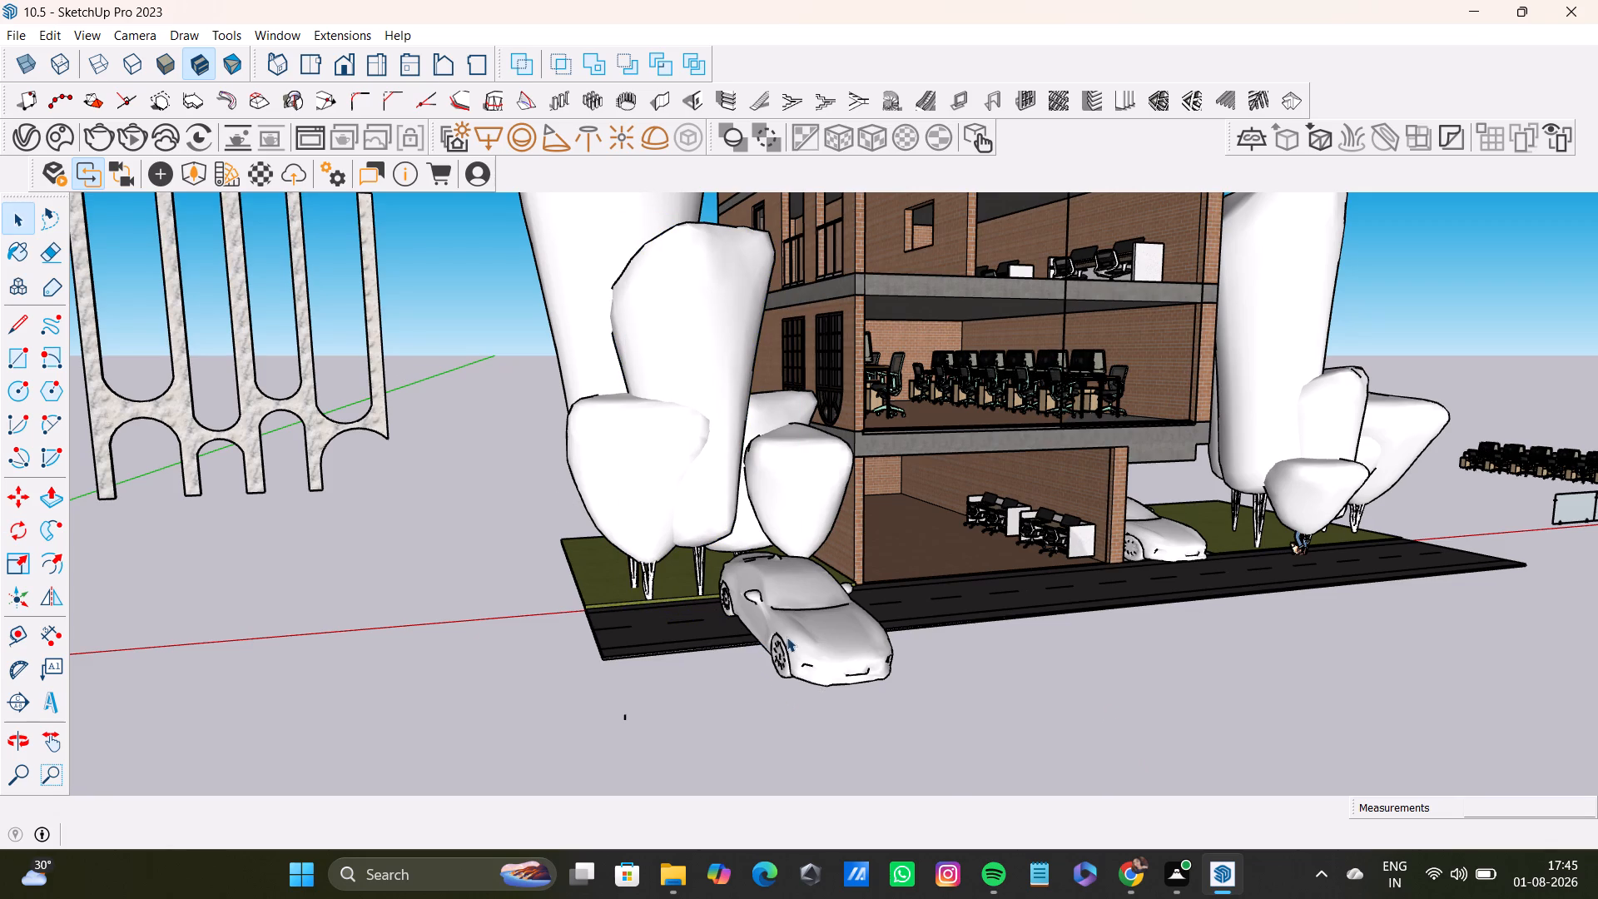
Rotate the copied car in front of the building 90 degrees about its rear bottom corner, aligning it with the road.
left_click(791, 640)
left_click(838, 663)
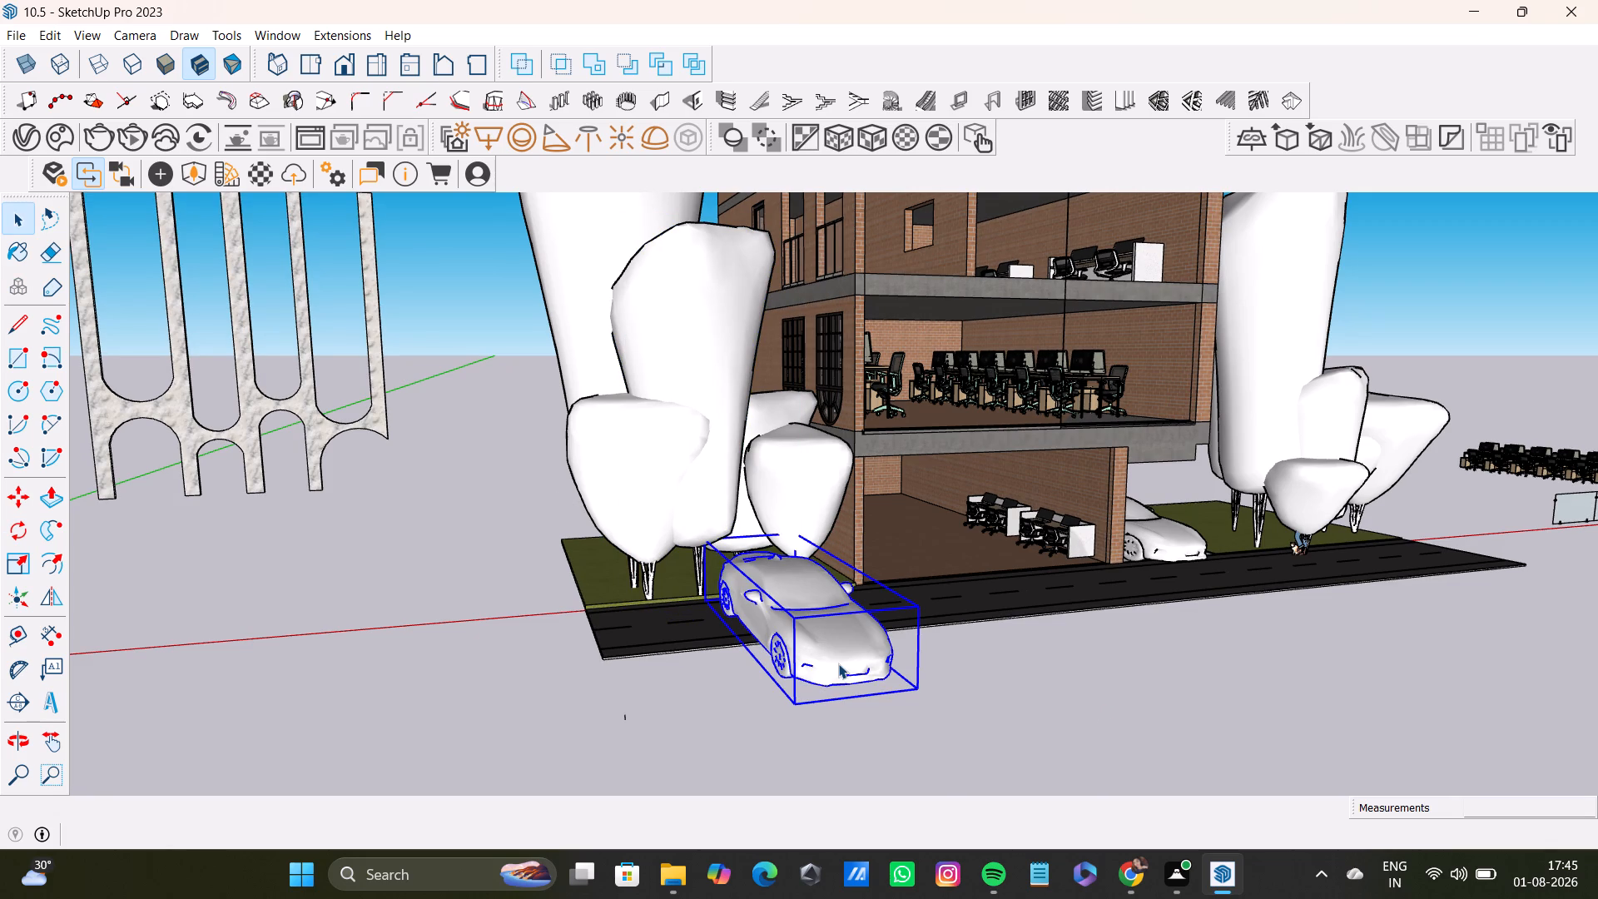
key("q")
left_click(707, 596)
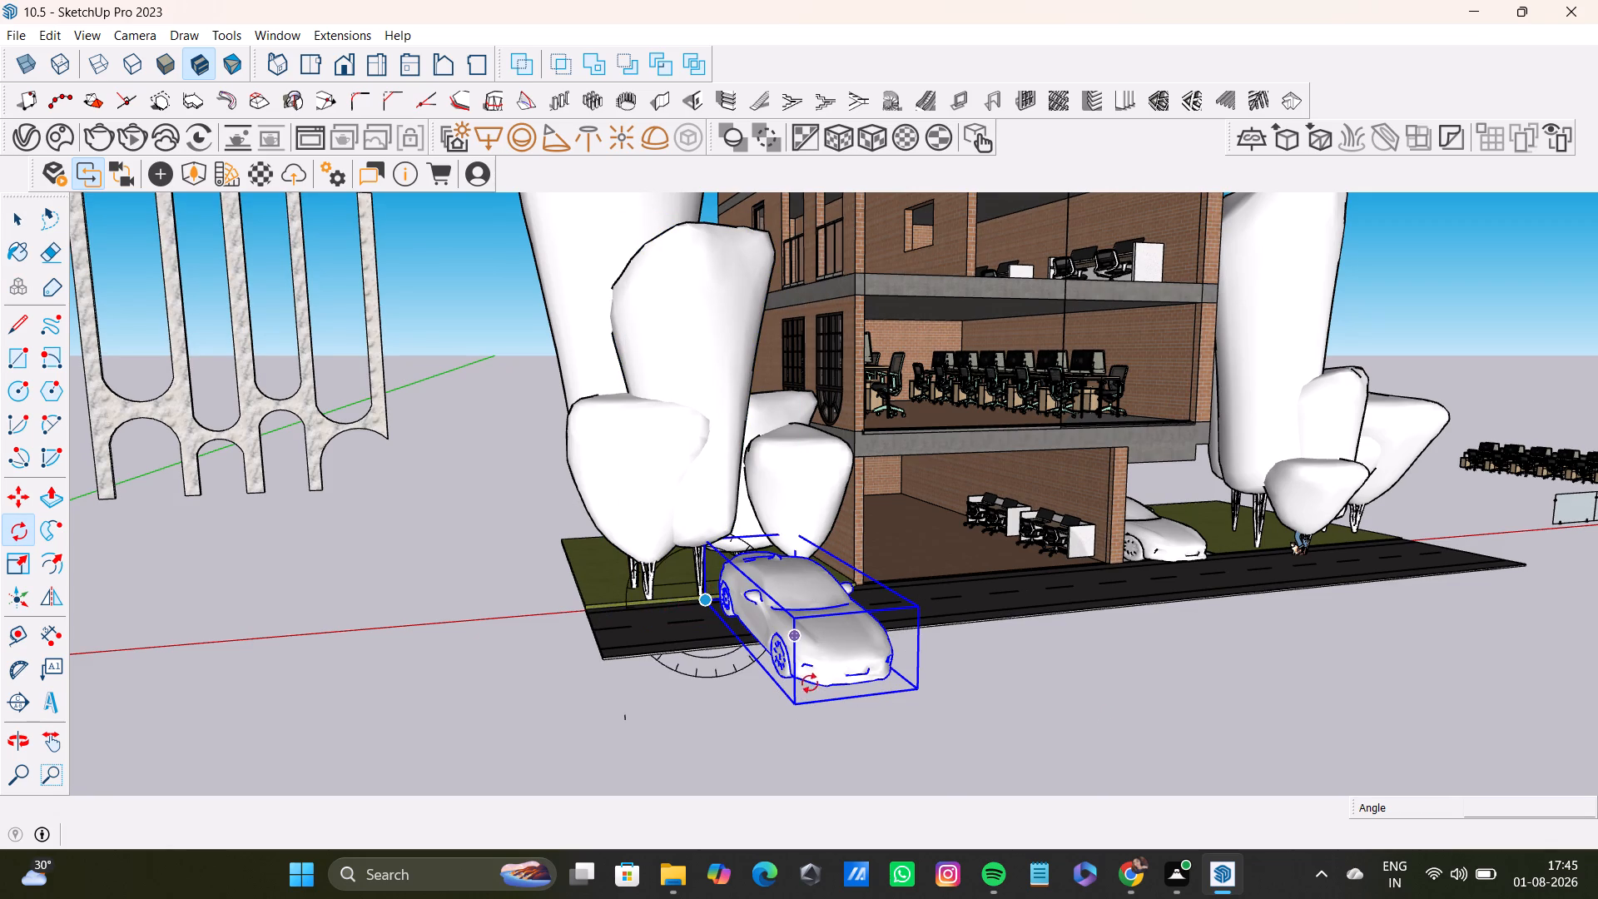
left_click(797, 705)
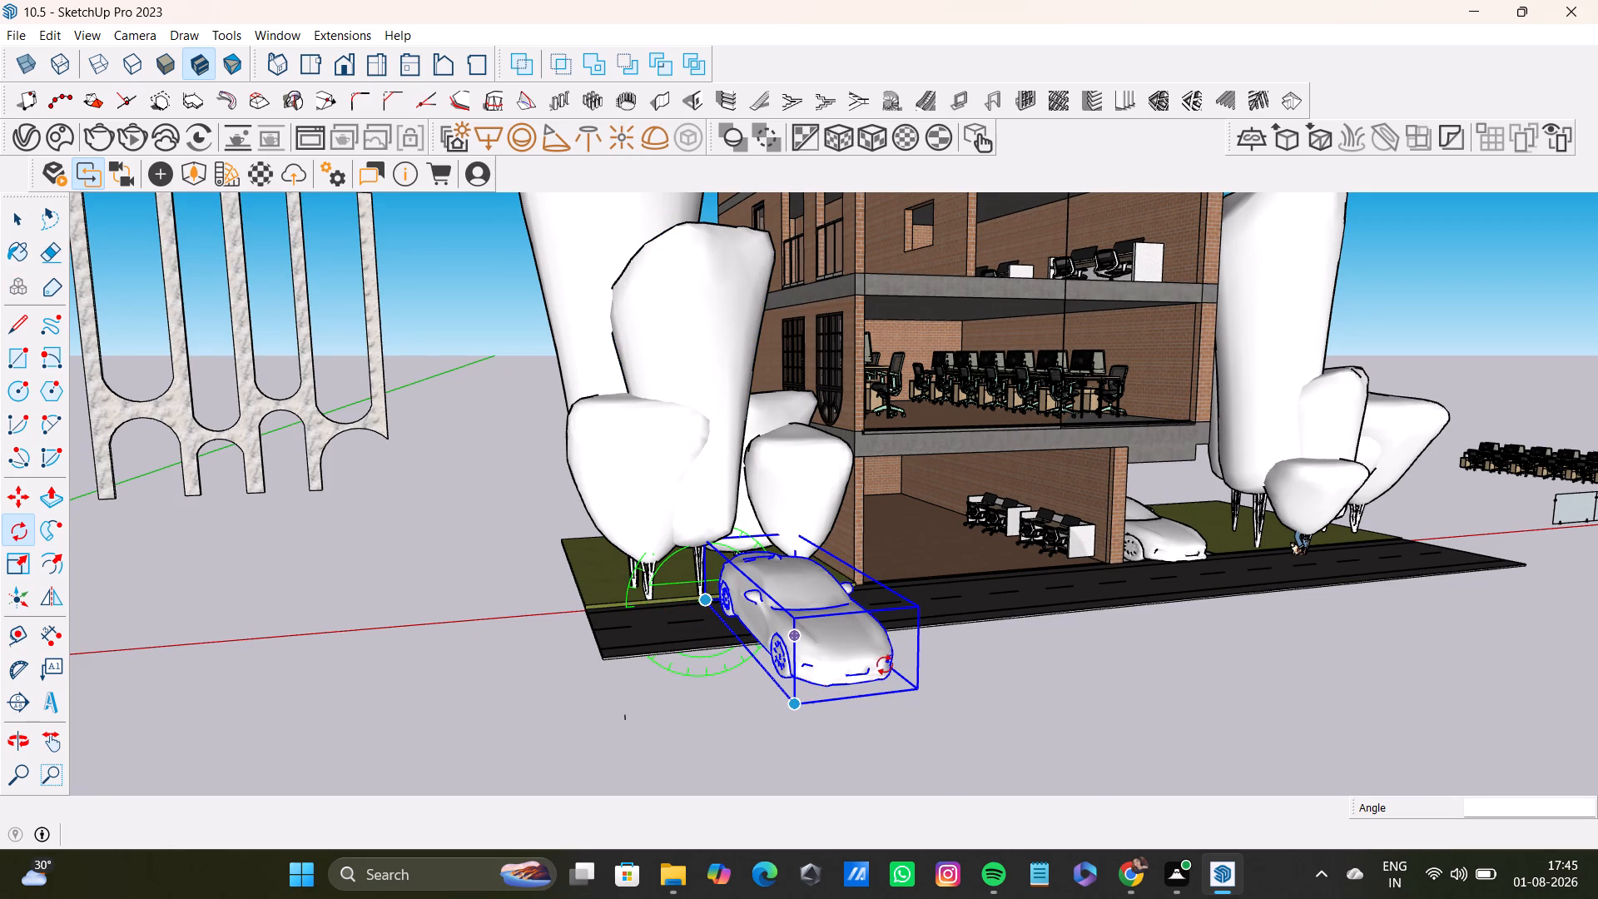
key("space")
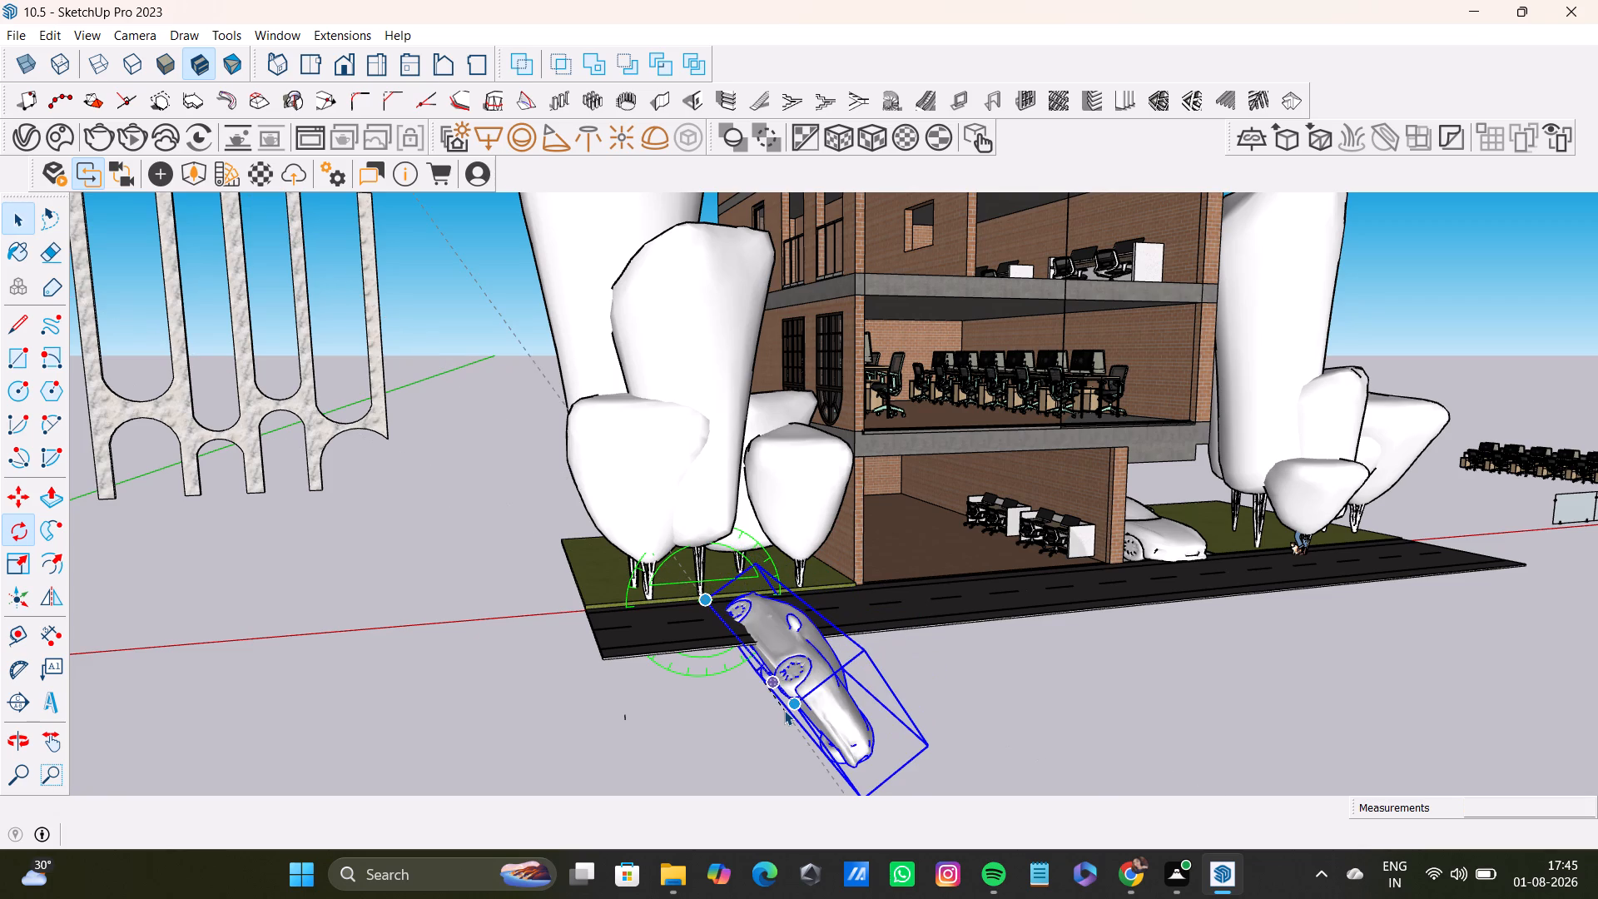
key("q")
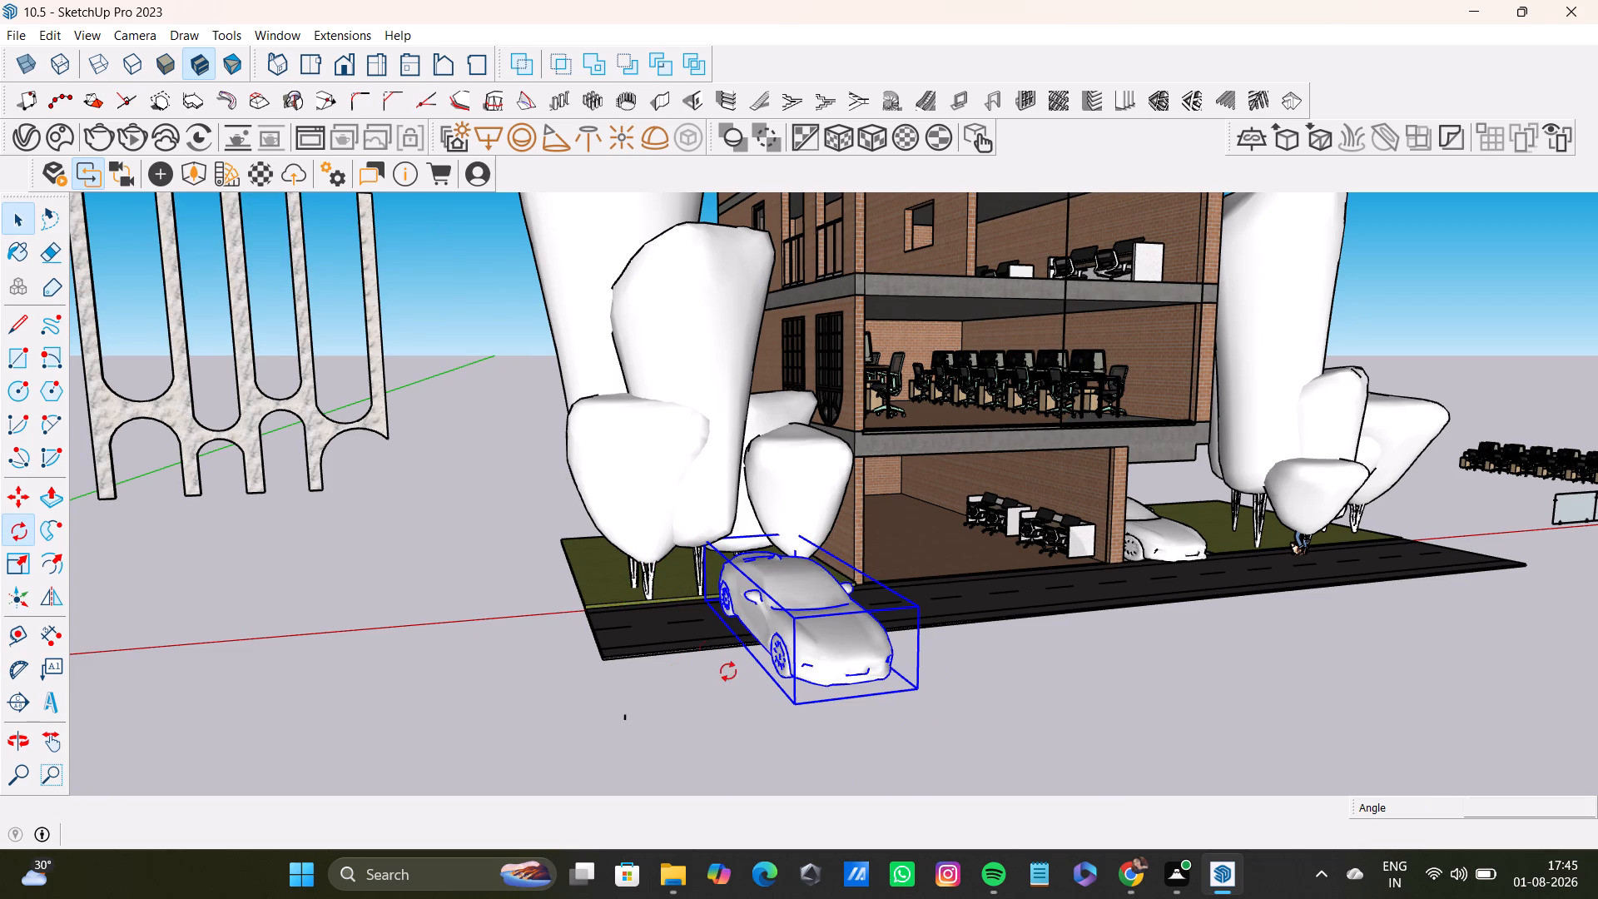
left_click(706, 598)
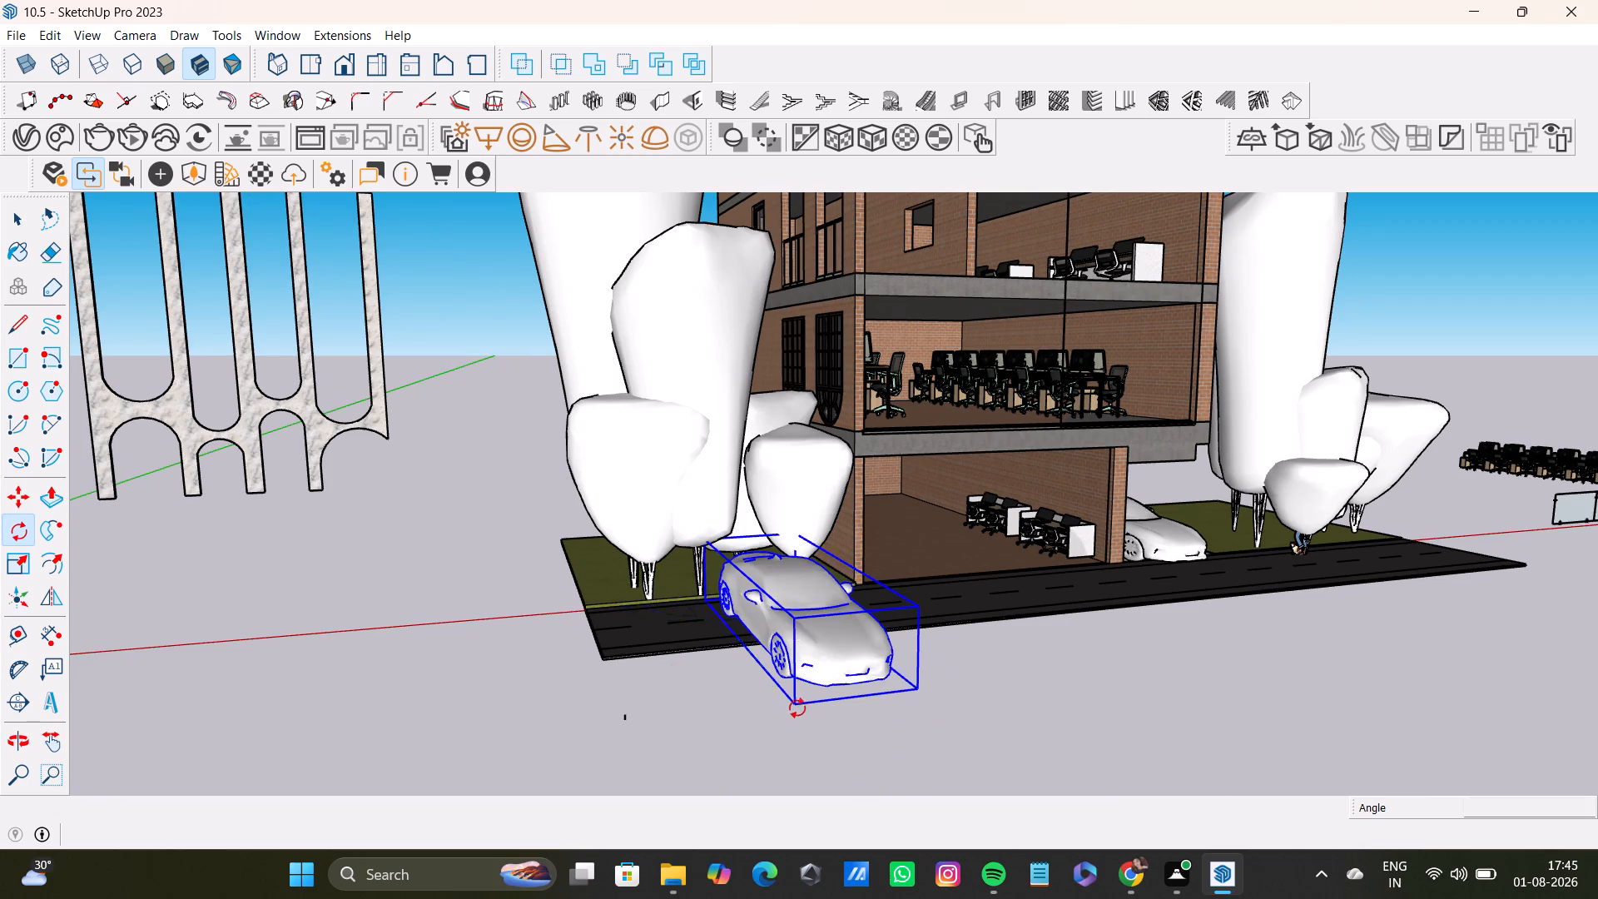
left_click(797, 701)
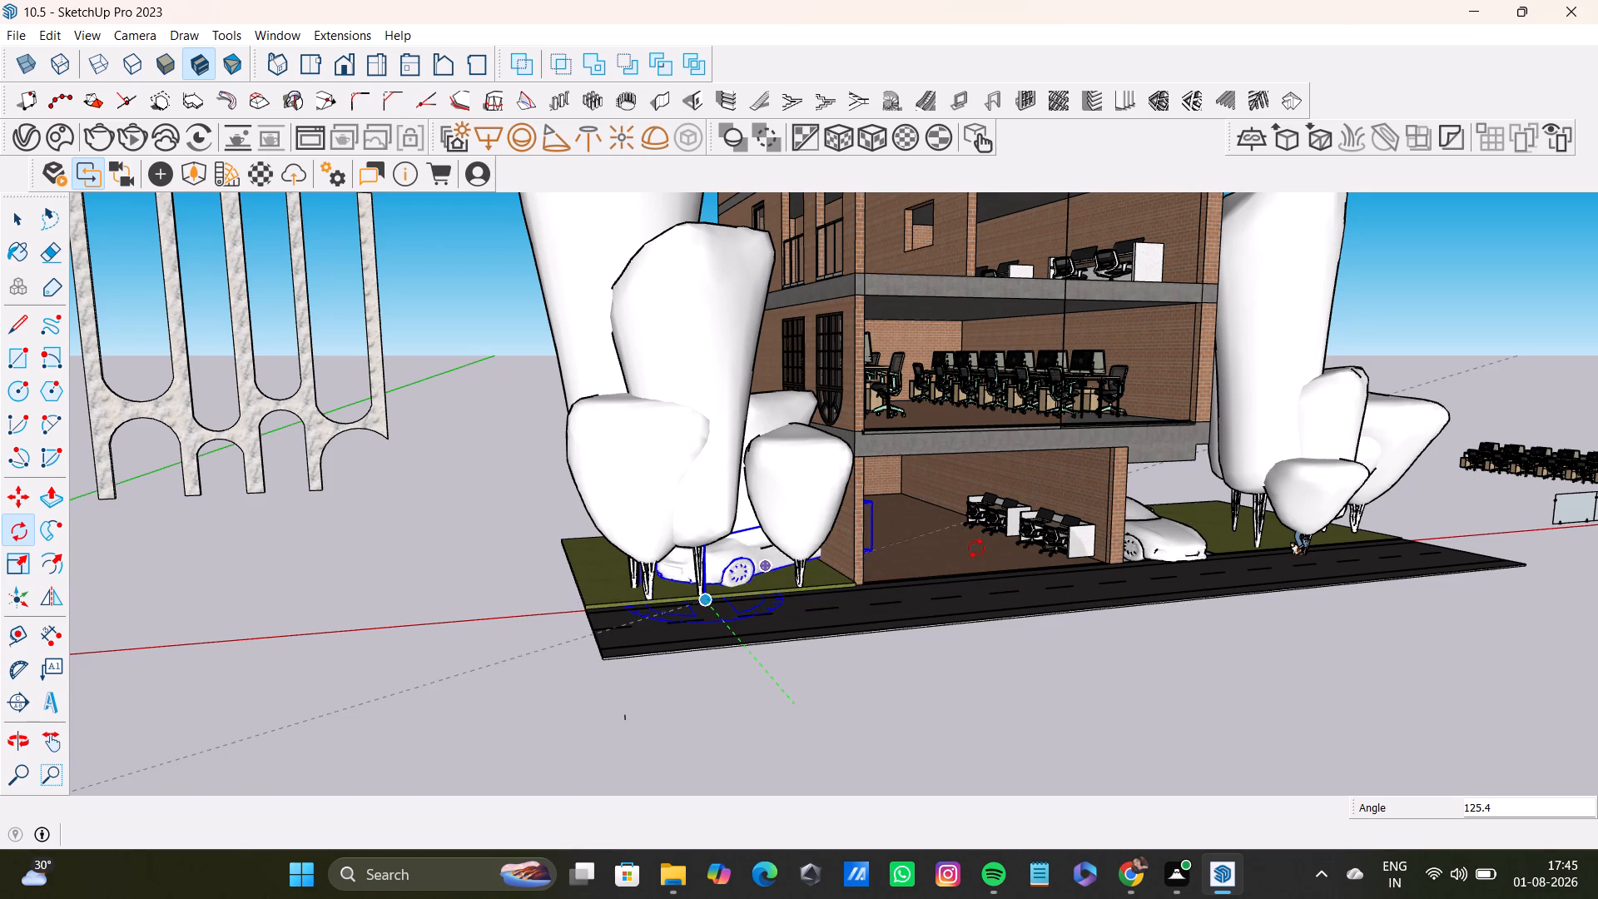
type("90")
key("Return")
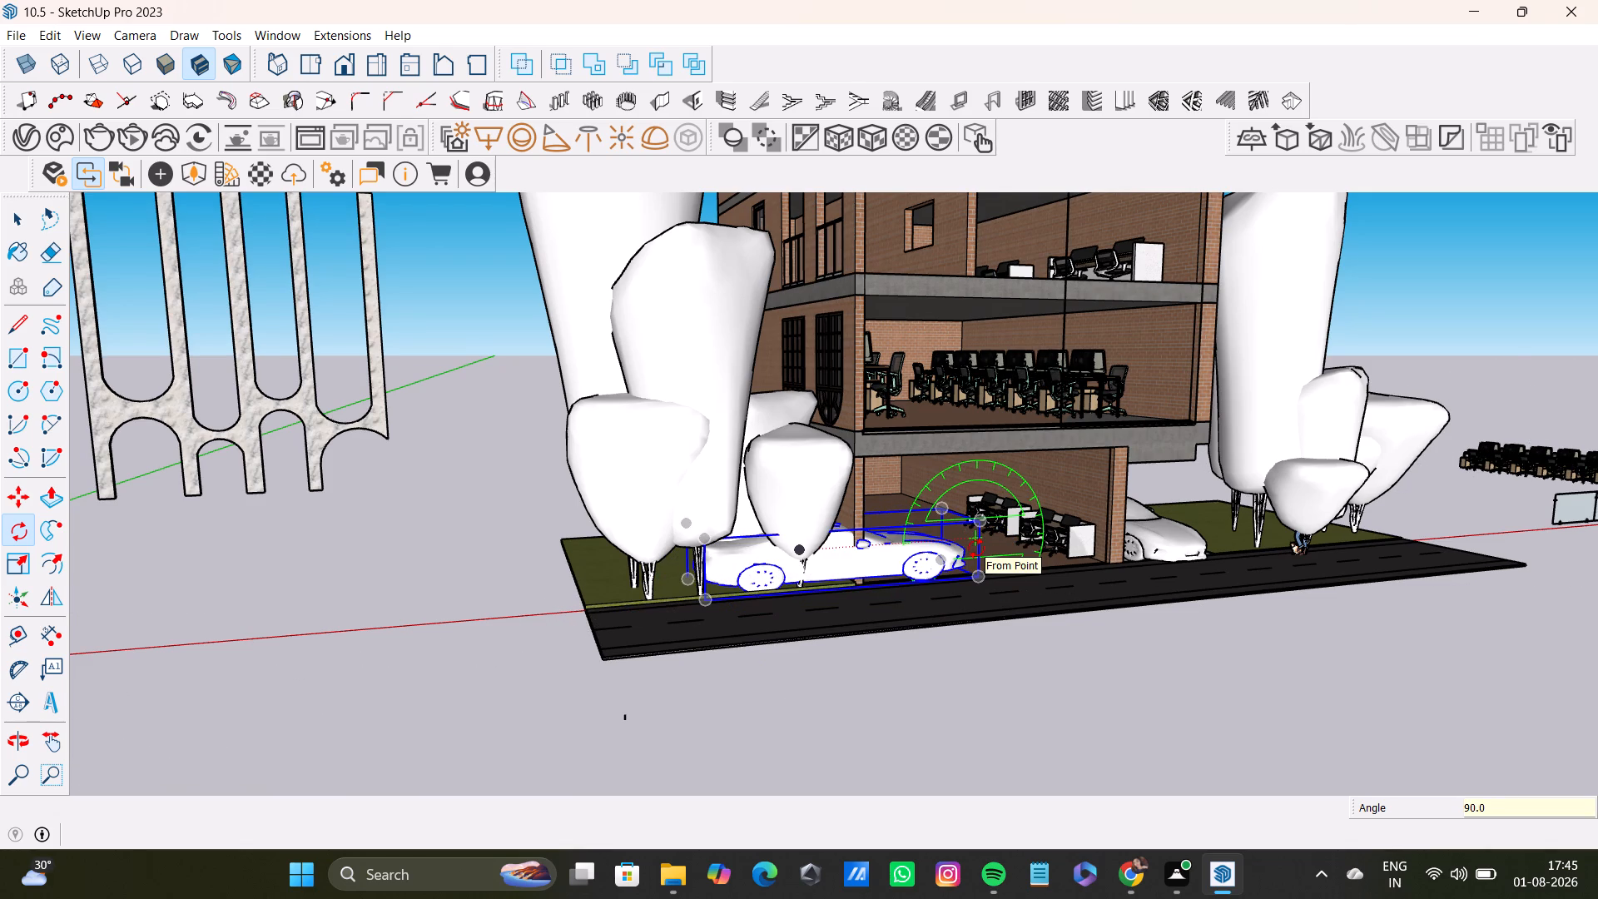
key("space")
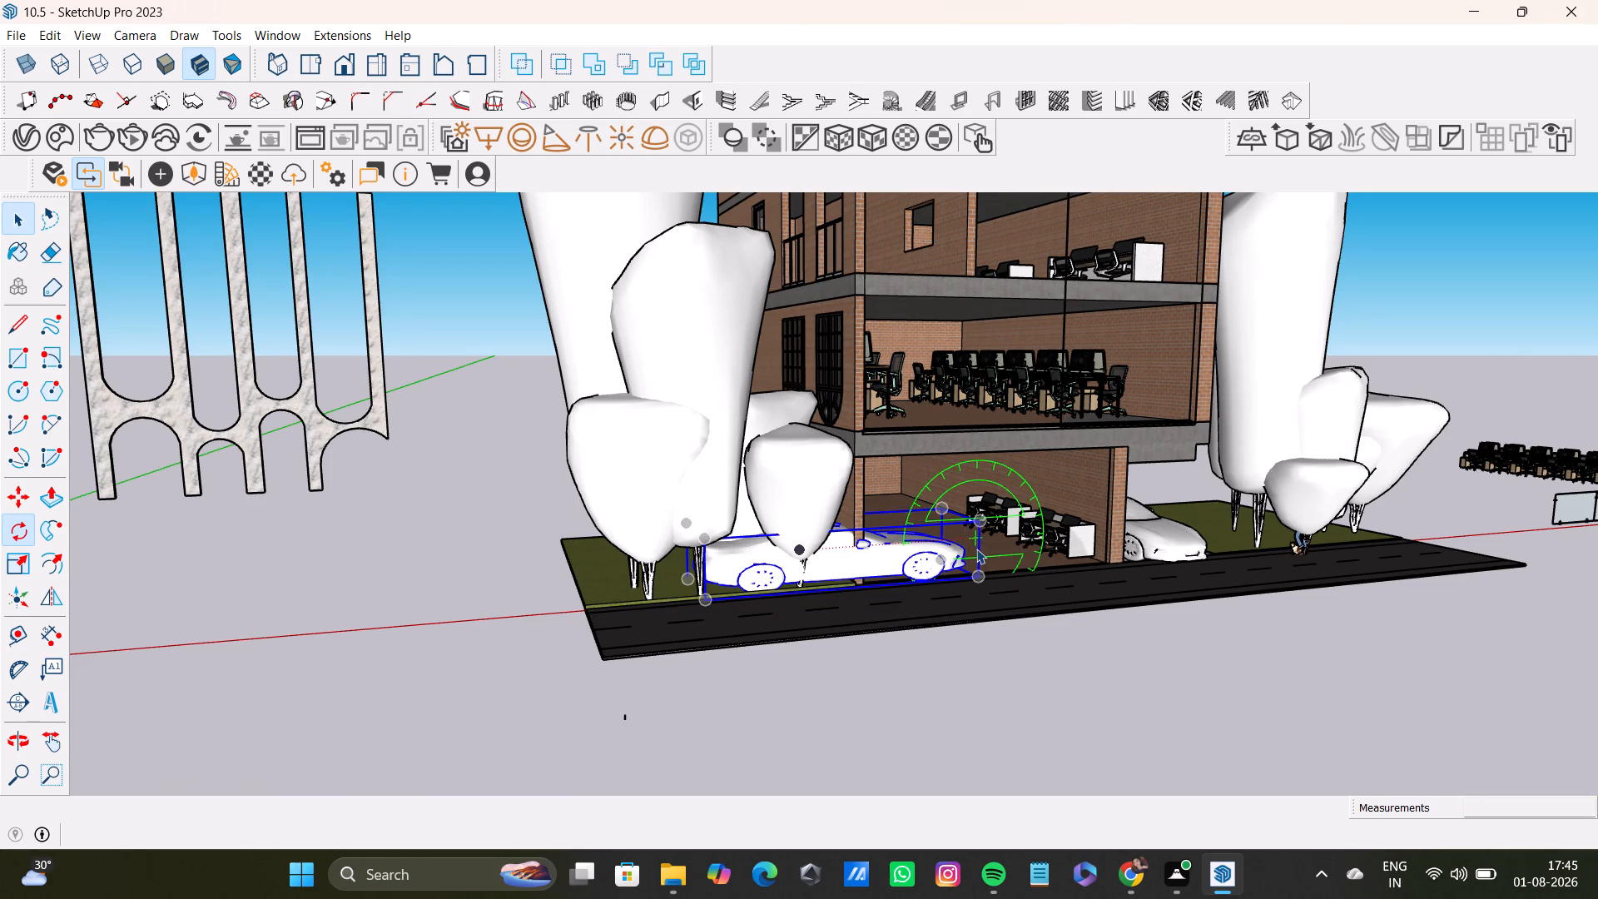
Move the rotated car about 12' 3/16" off the grass onto the road, in front of the trees at the road's end.
key("m")
left_click(977, 575)
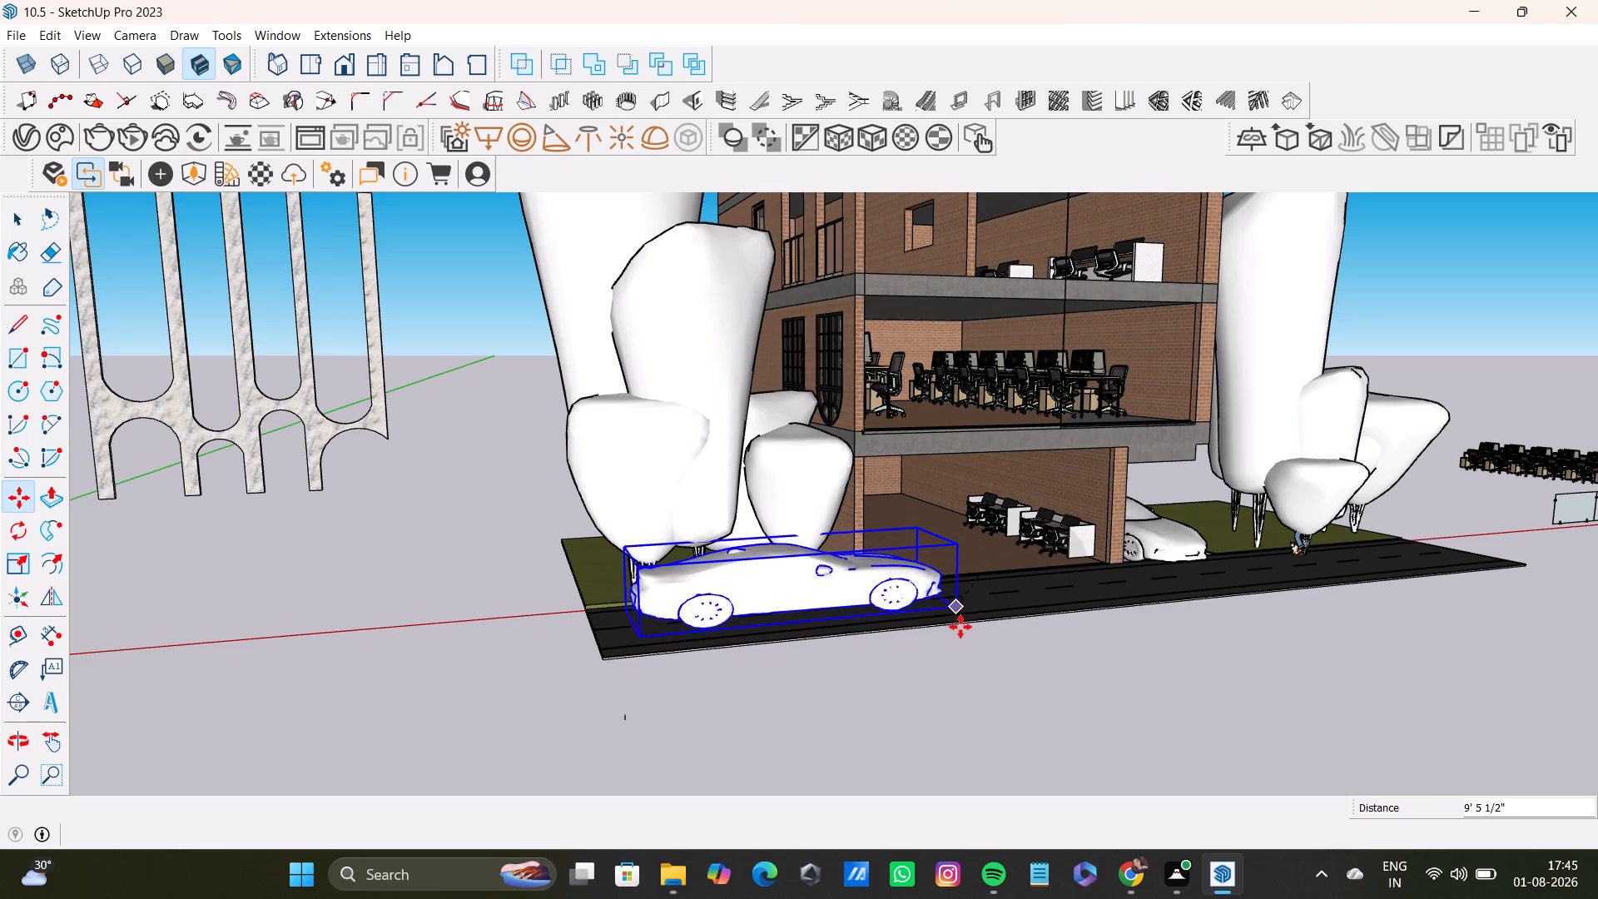
middle_click_drag(958, 622, 945, 751, "shift")
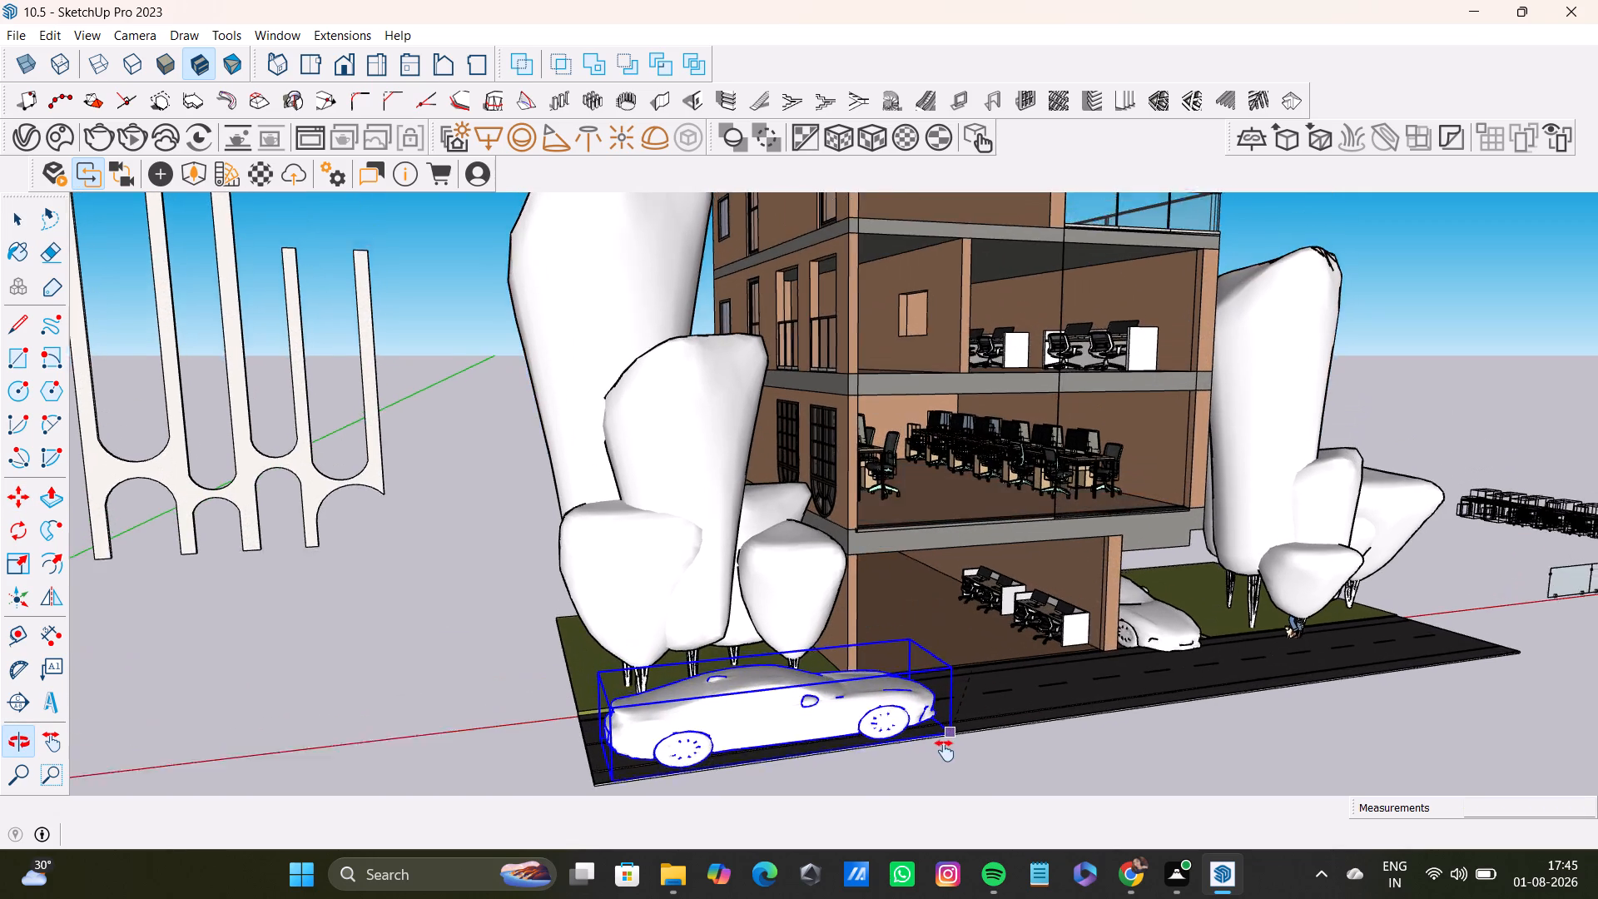
middle_click_drag(945, 751, 921, 628, "shift")
middle_click_drag(920, 628, 891, 736)
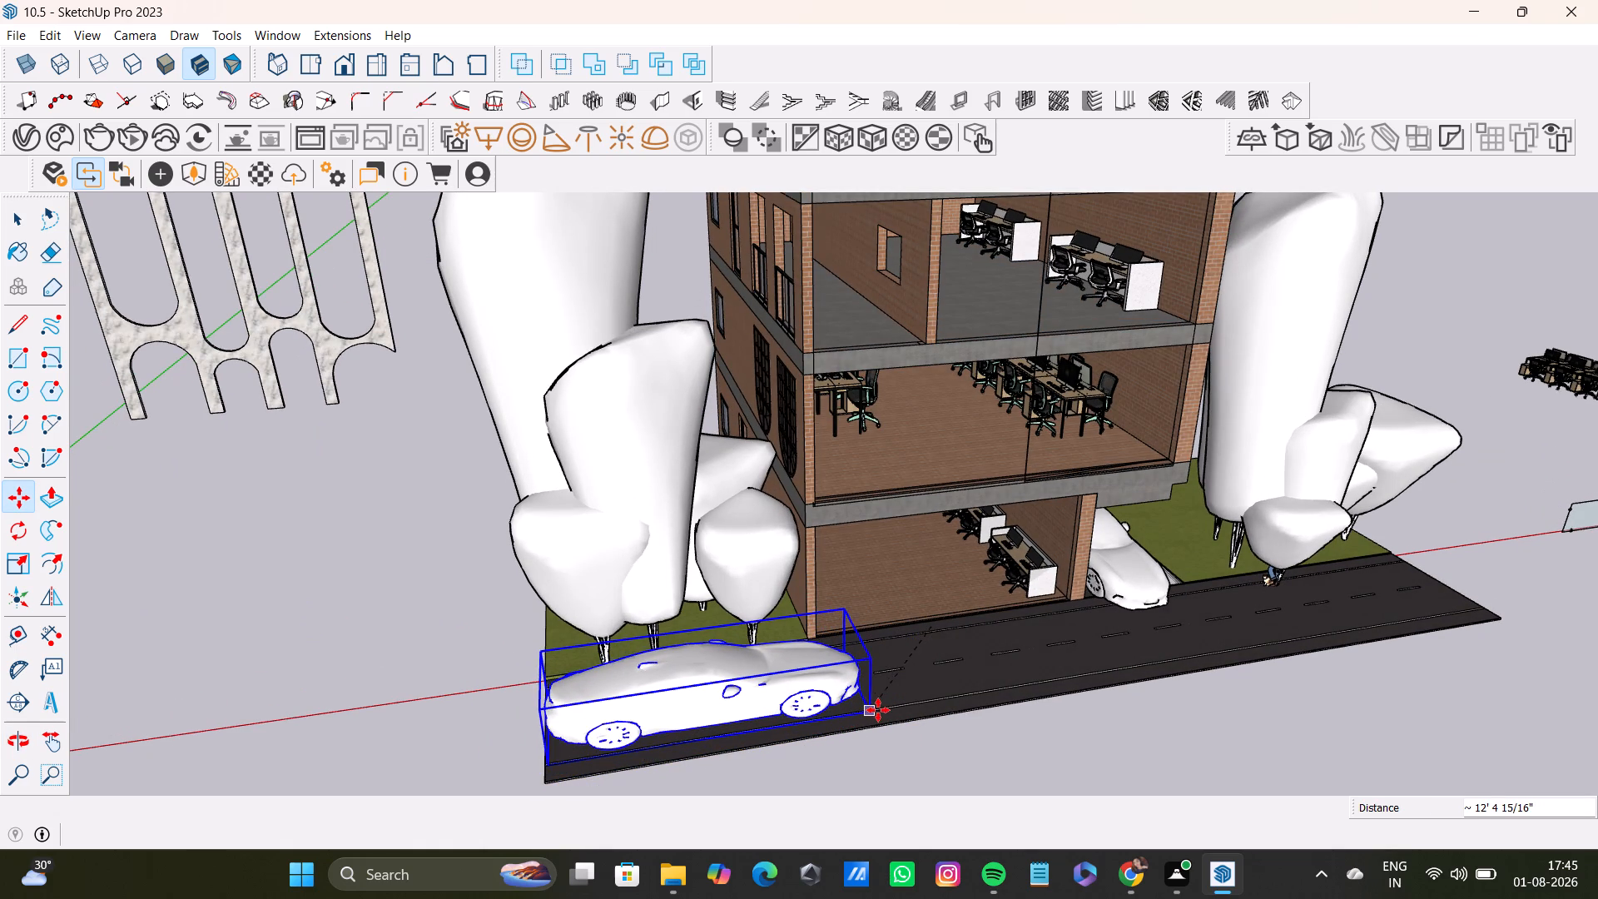
left_click(878, 710)
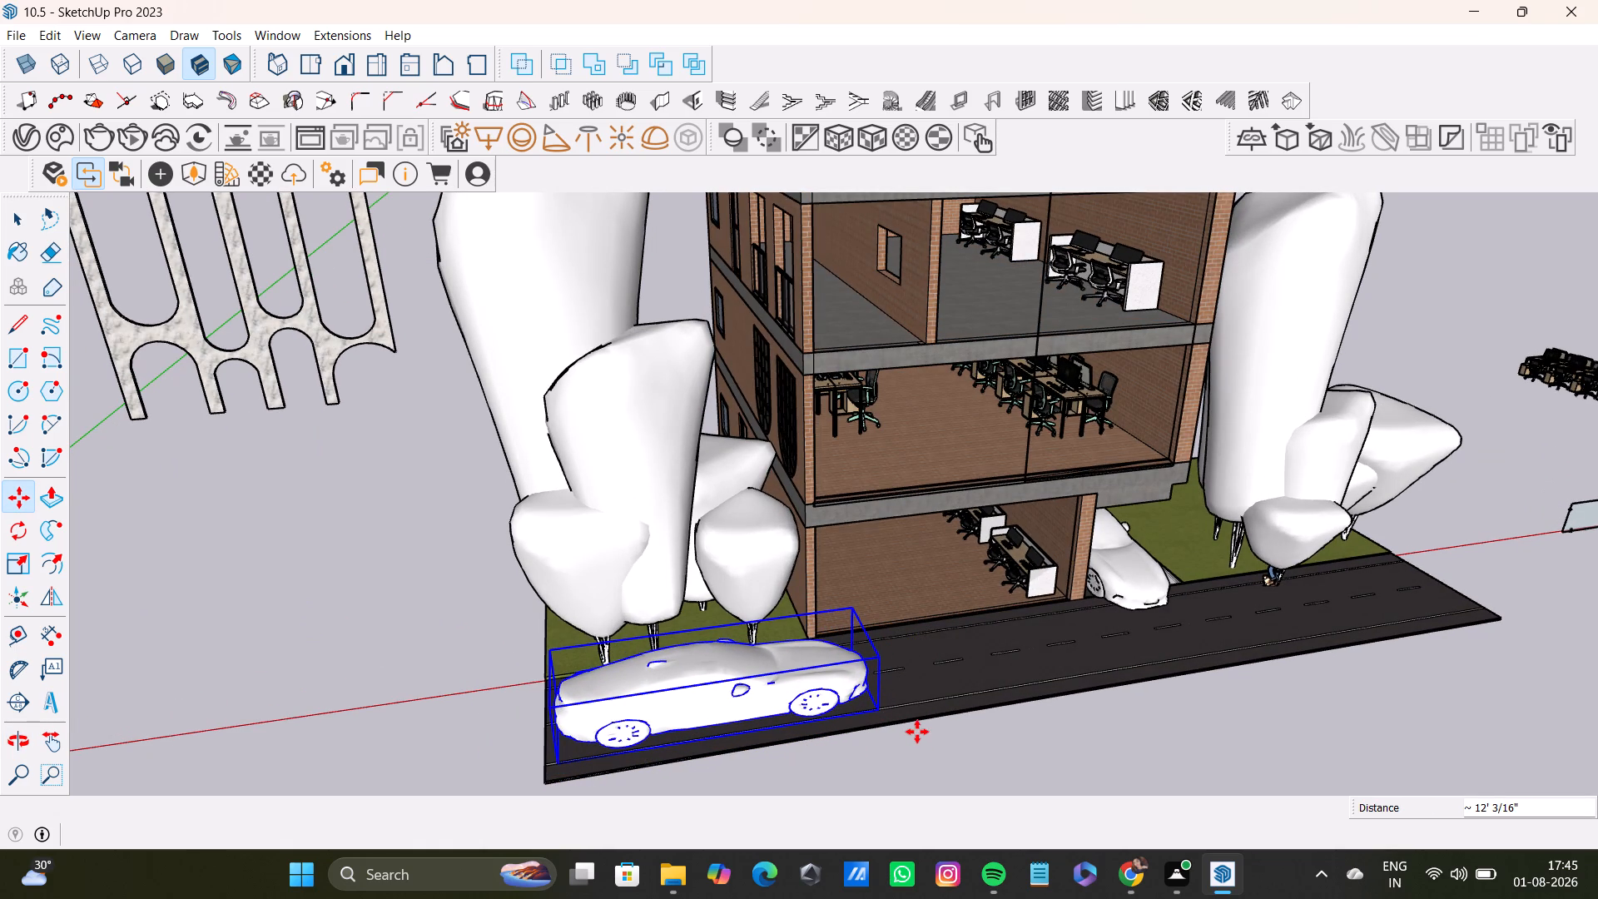
Scale the car on the road uniformly down to about 0.80.
key("s")
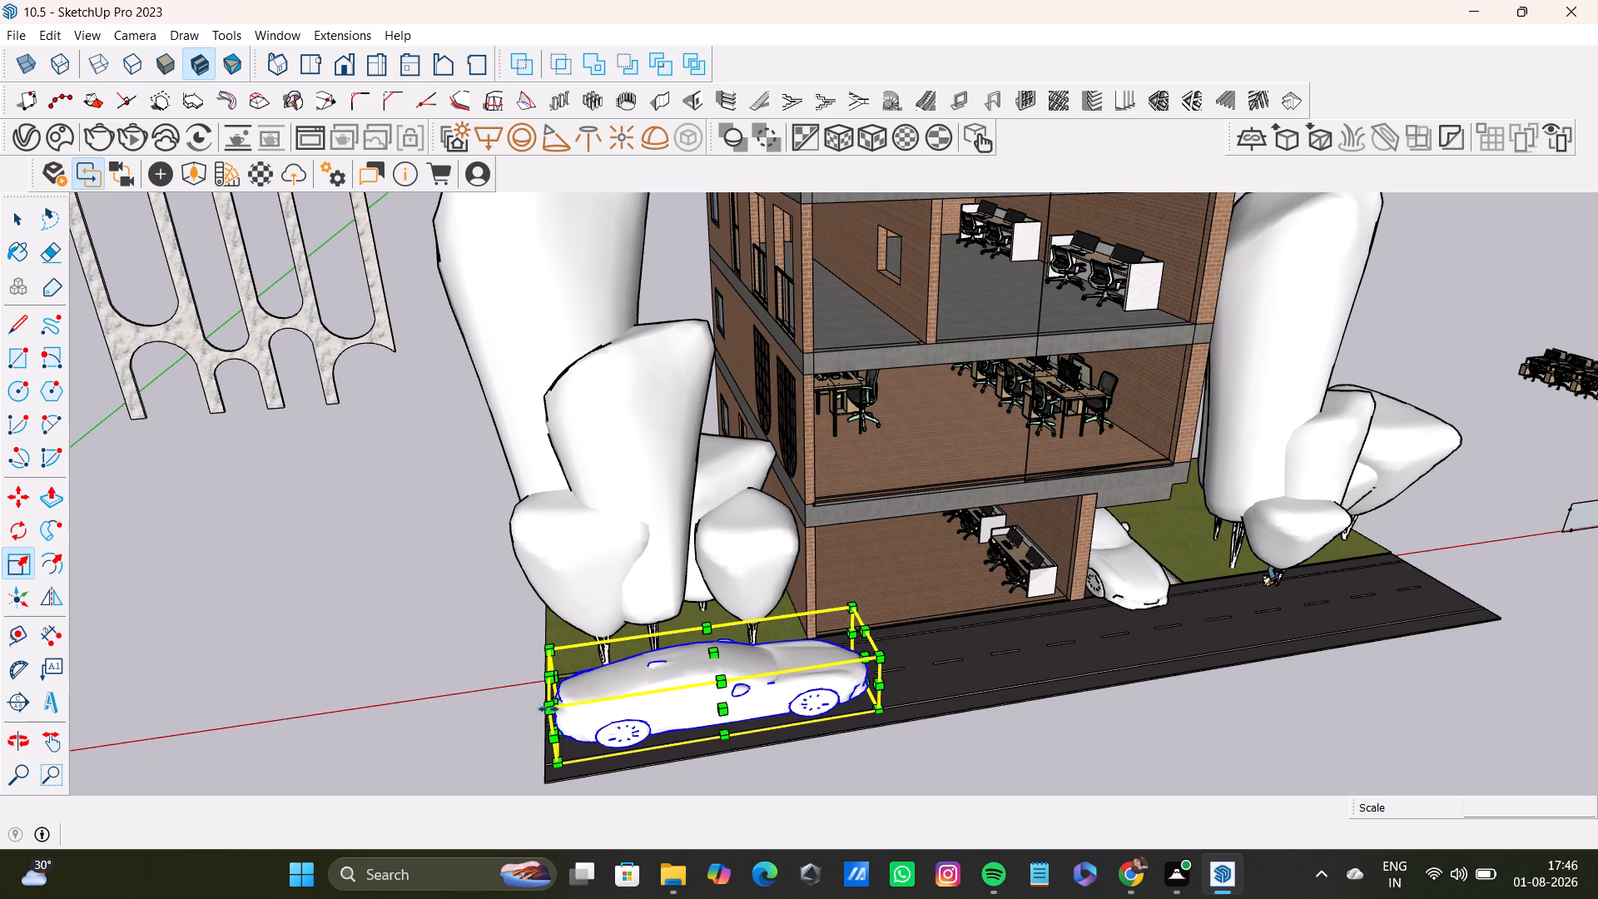
left_click(550, 651)
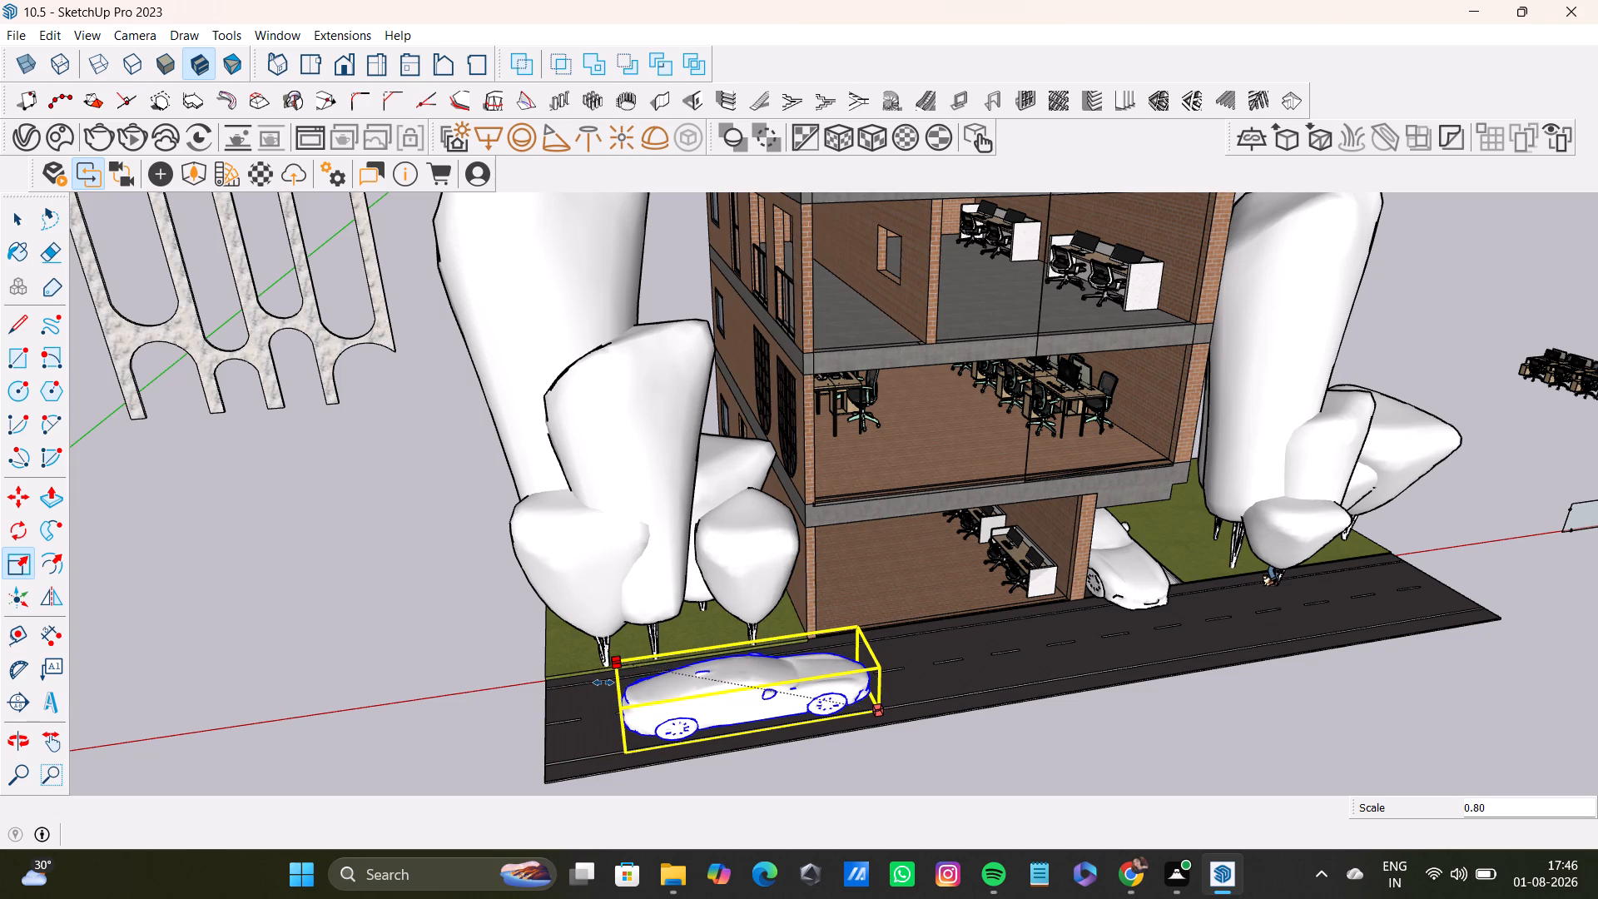
left_click(603, 683)
key("space")
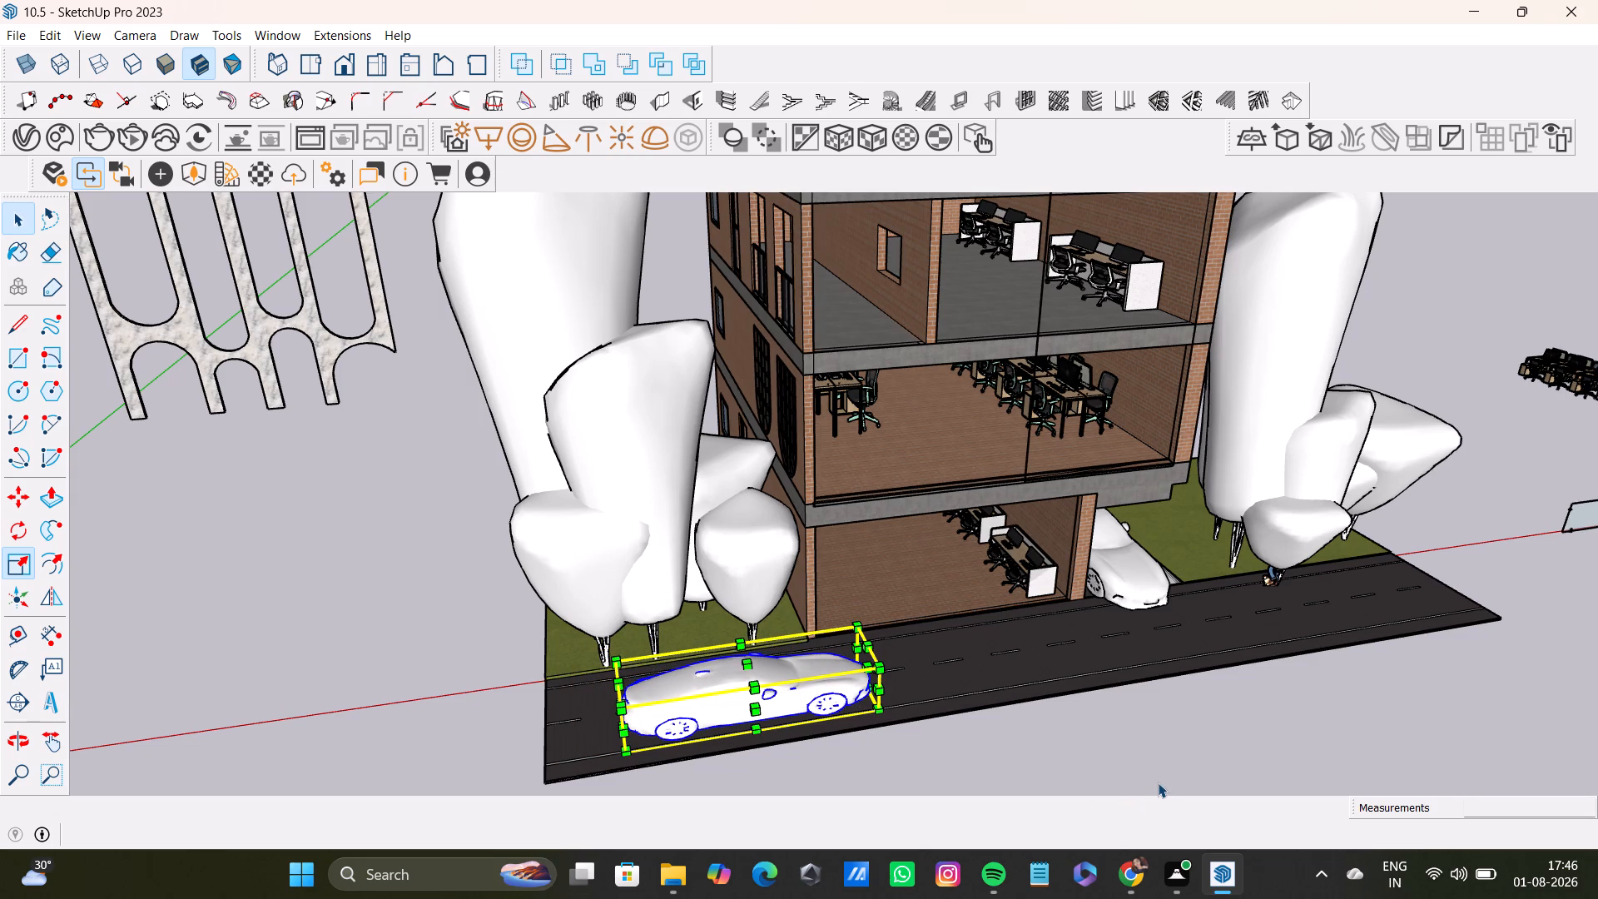
left_click(1158, 782)
Open the People category of online 3D models in the Chaos Cosmos library.
middle_click_drag(1173, 728, 1060, 728)
left_click(30, 148)
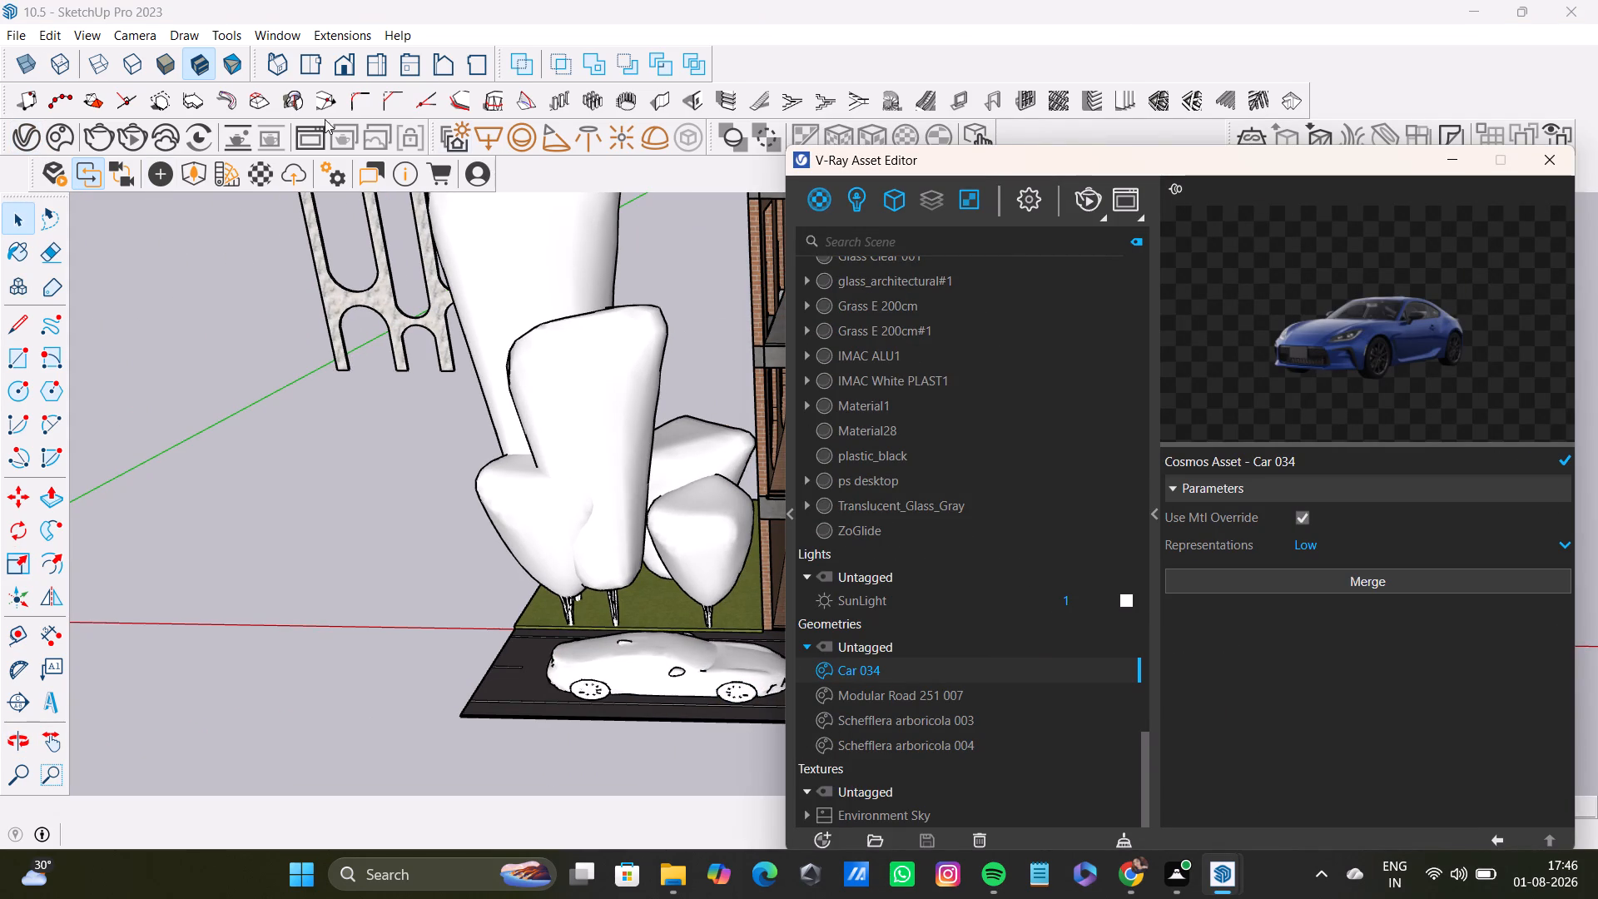
left_click(55, 136)
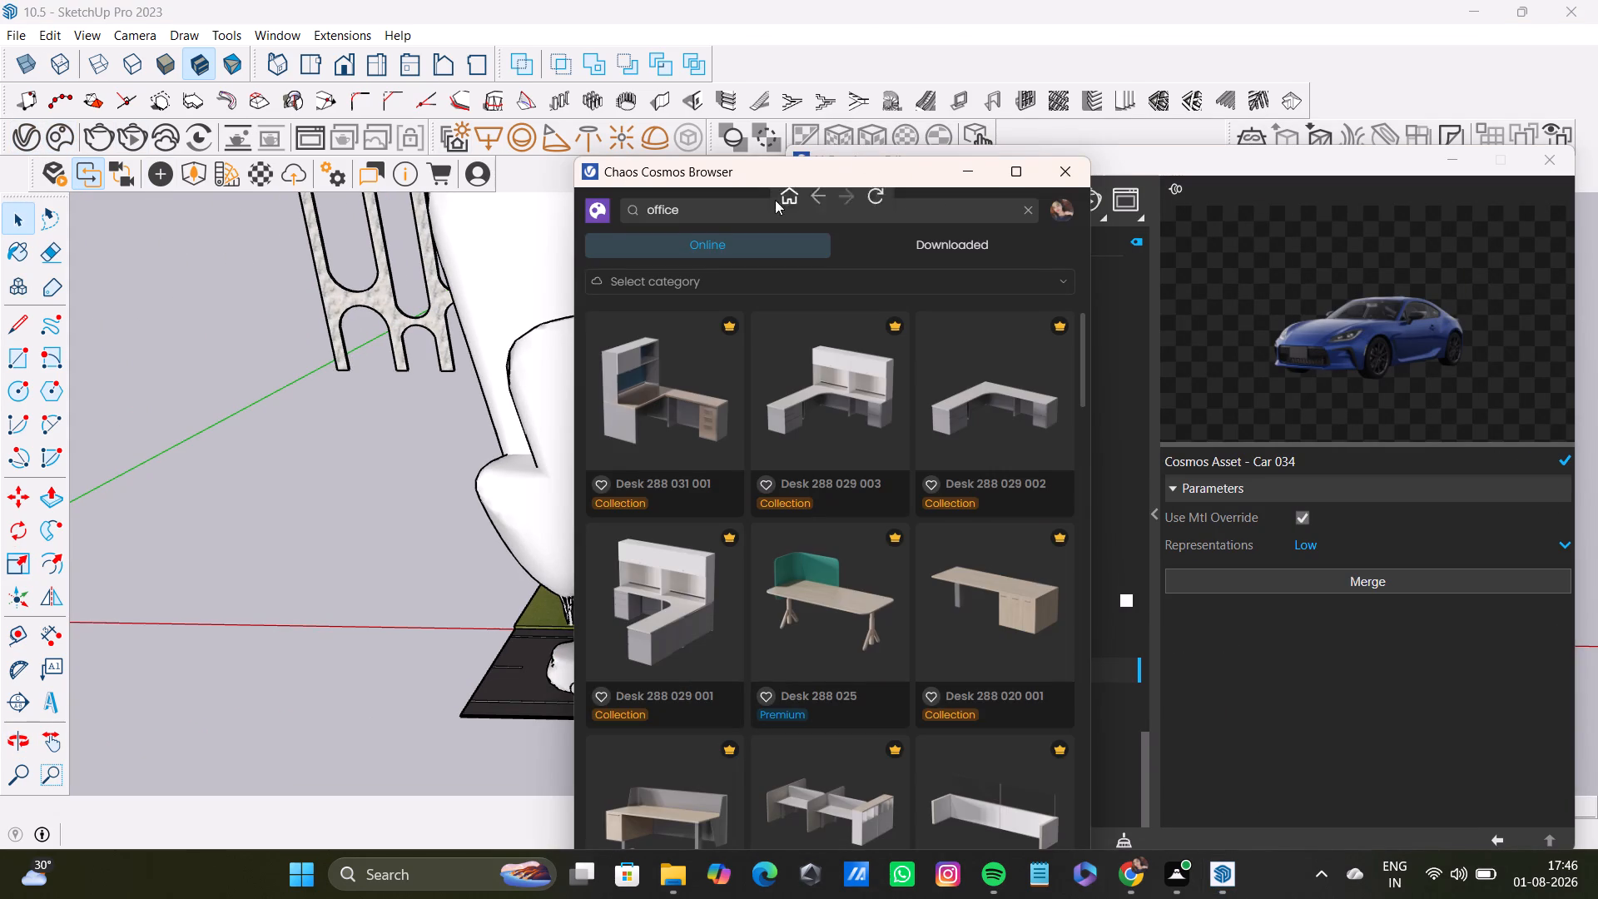
left_click_drag(766, 204, 576, 197)
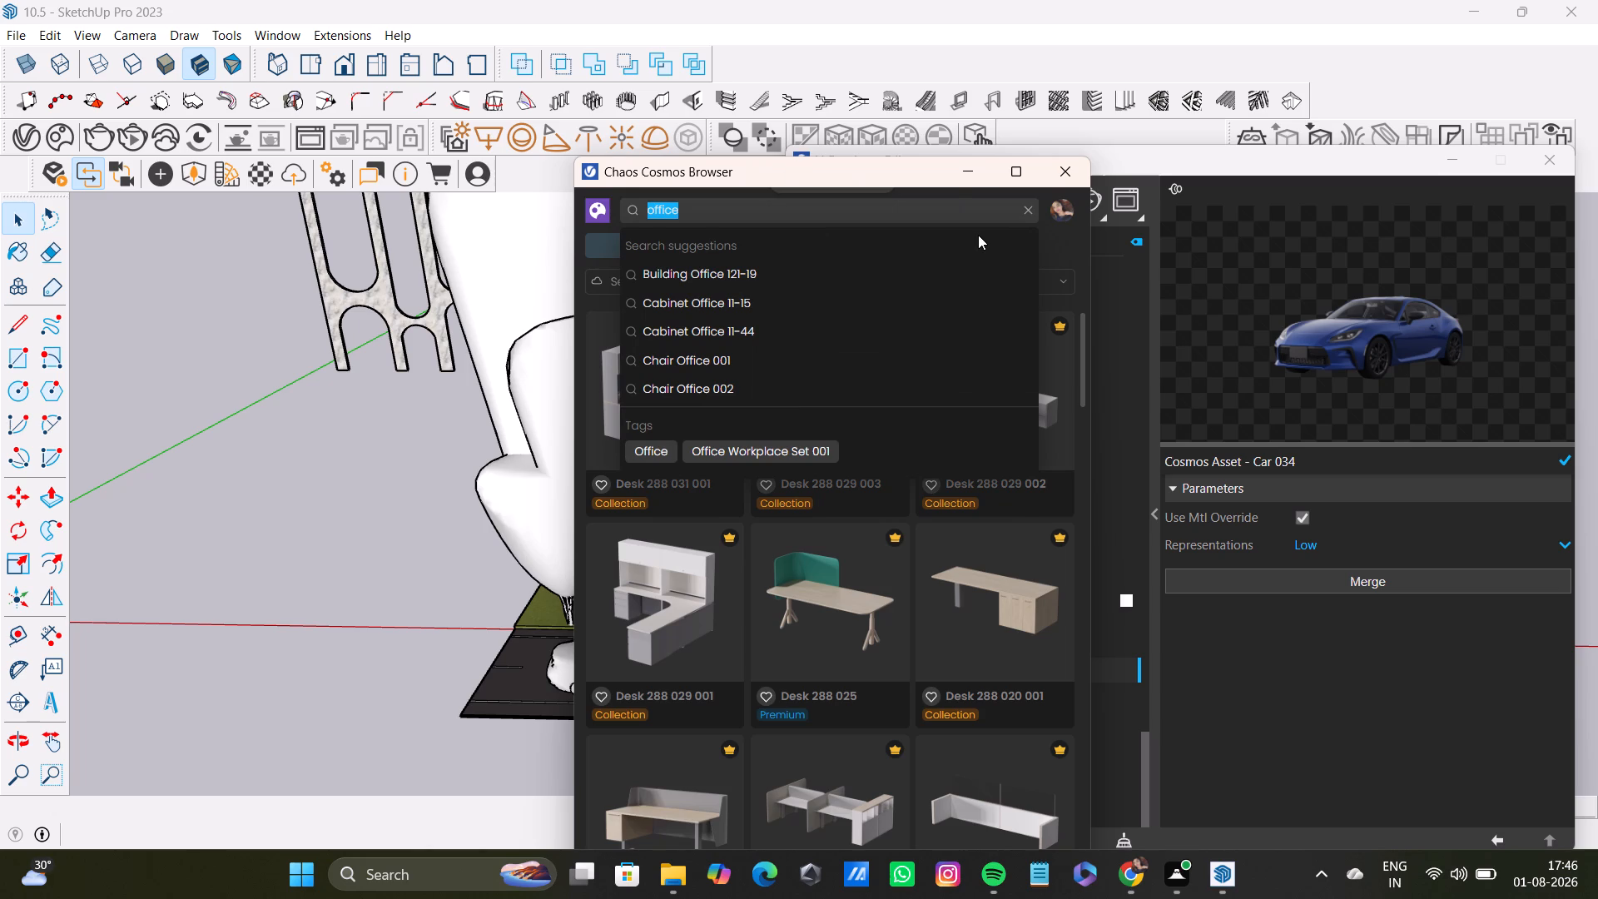
key("BackSpace")
type("PO")
left_click(591, 210)
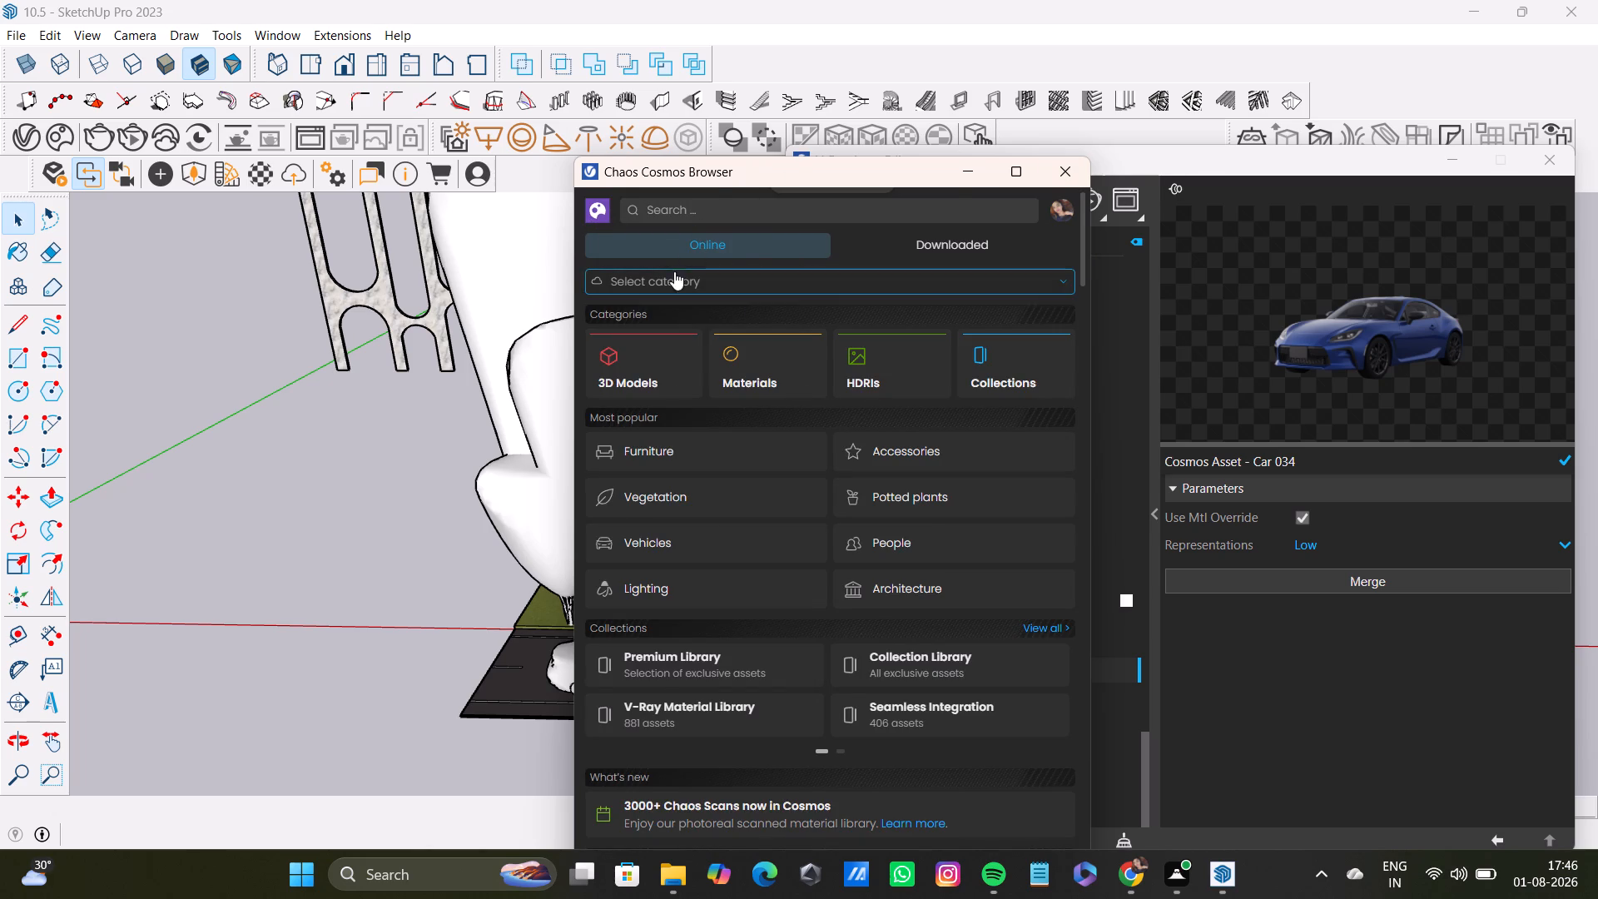
left_click(926, 549)
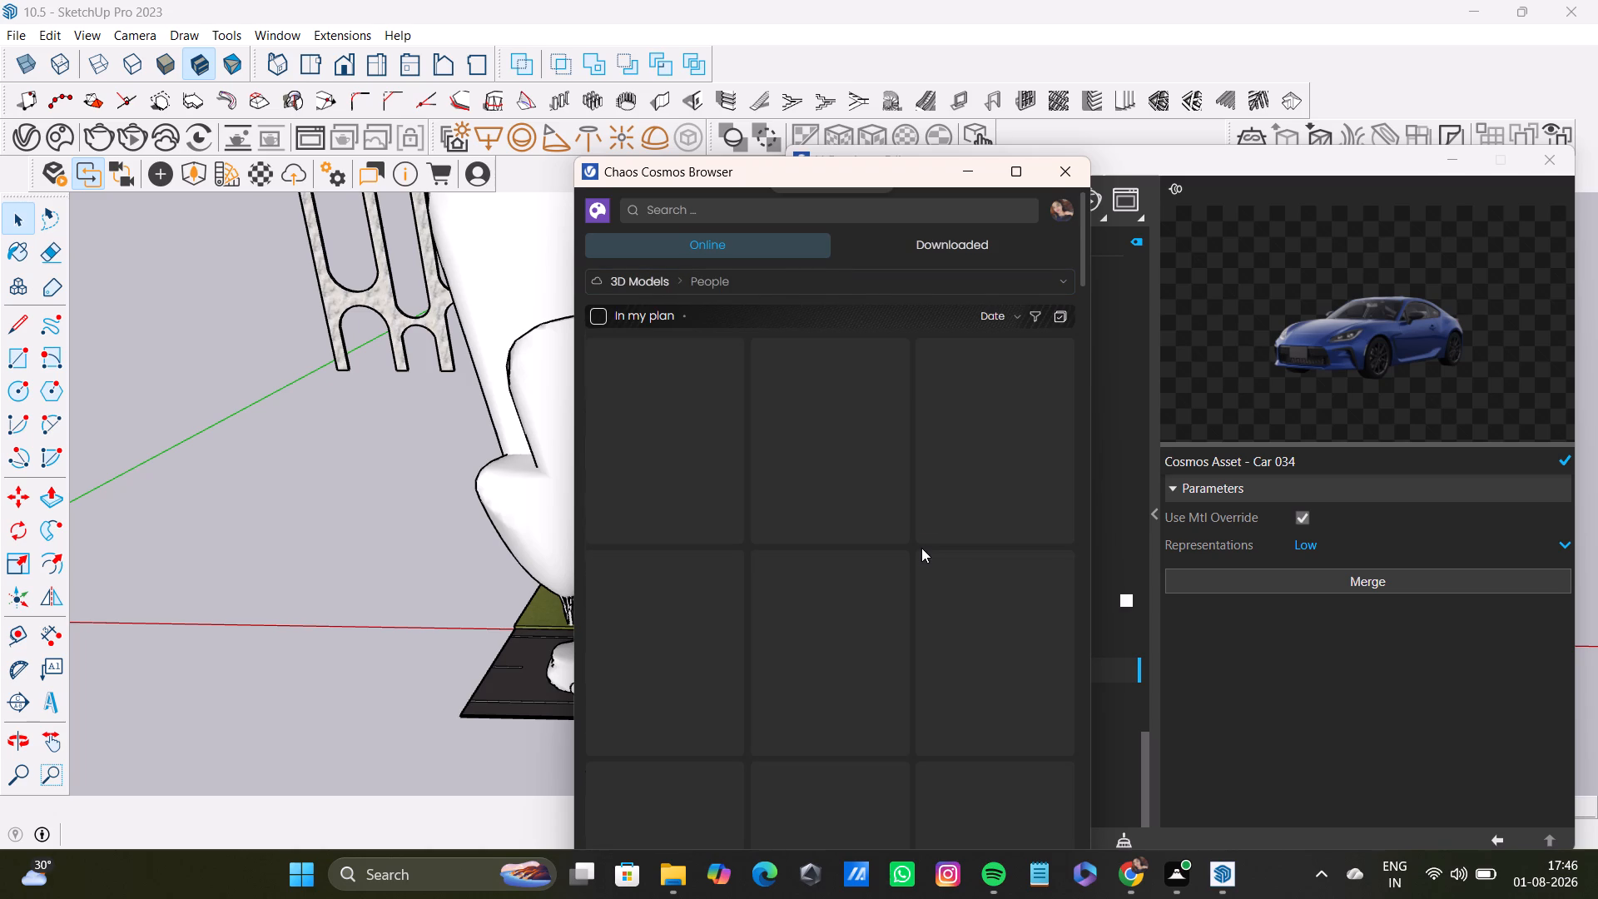
Download the Cosmos people assets Tariq 001 Standing, Bradley 001 Standing, Hugh 001 Standing and Katja 001 Standing.
scroll(954, 529, "down", 2)
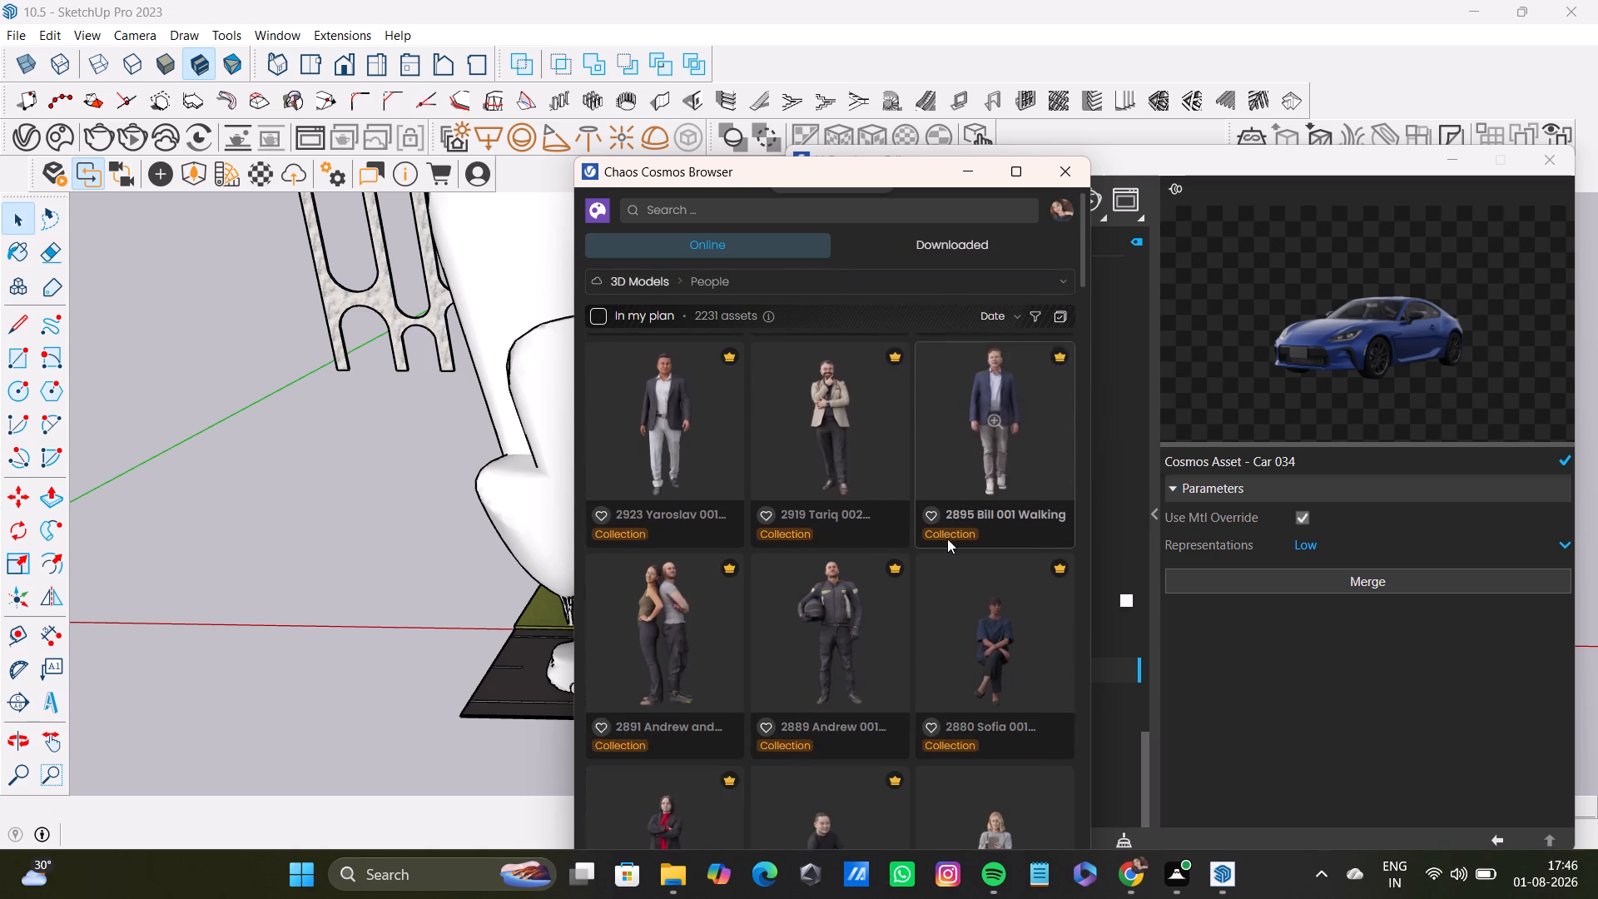
scroll(947, 539, "down", 5)
scroll(947, 539, "up", 2)
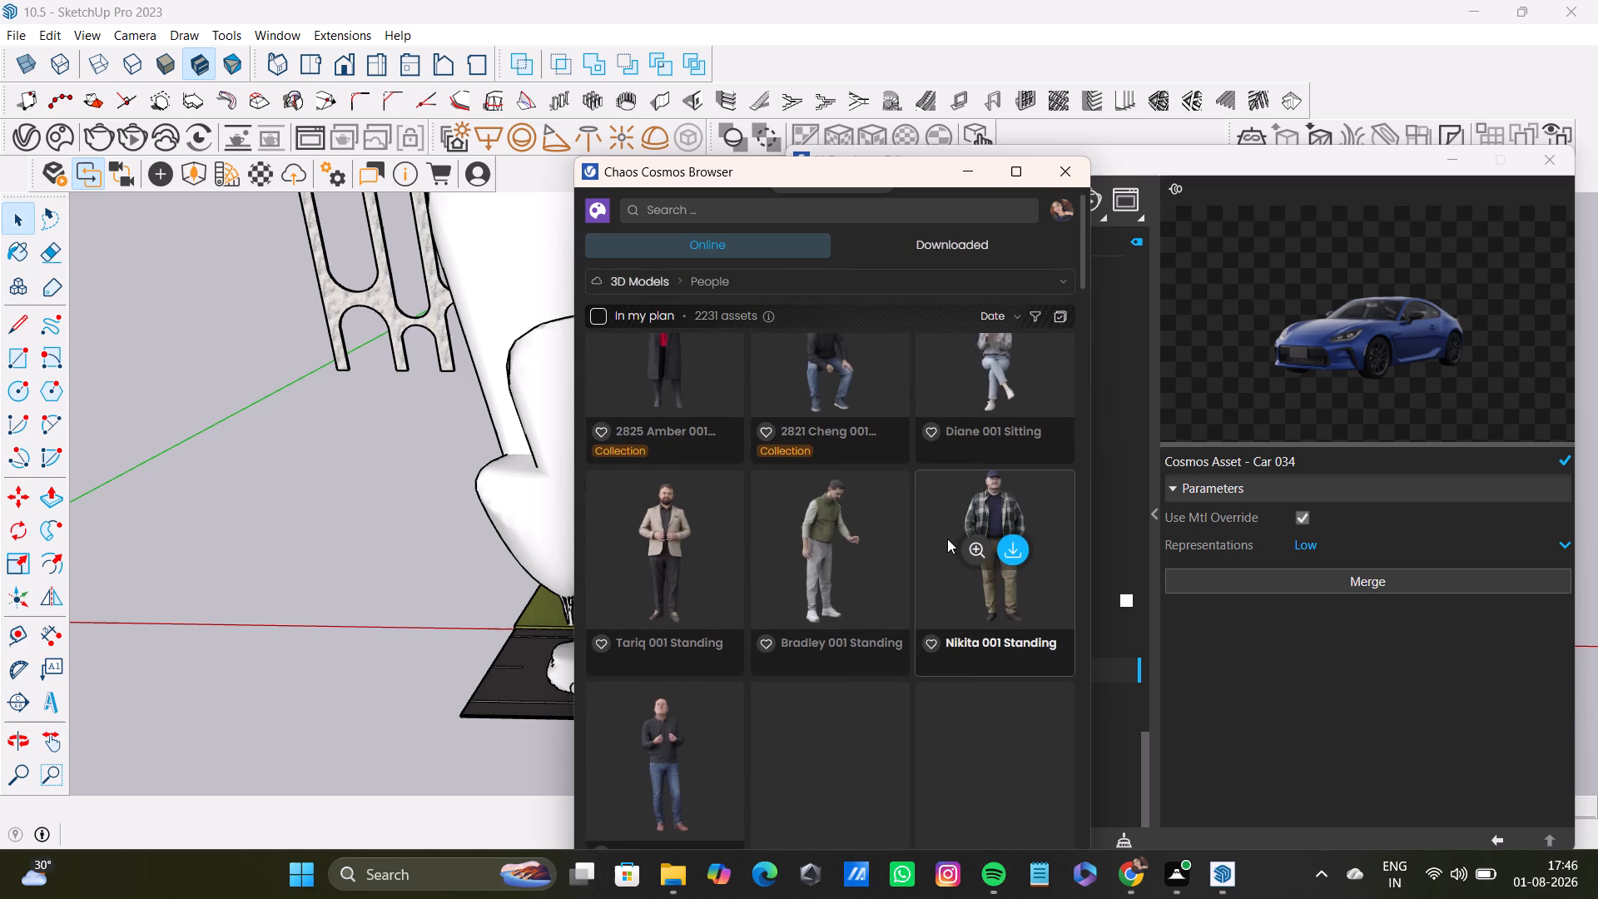
scroll(820, 671, "down", 1)
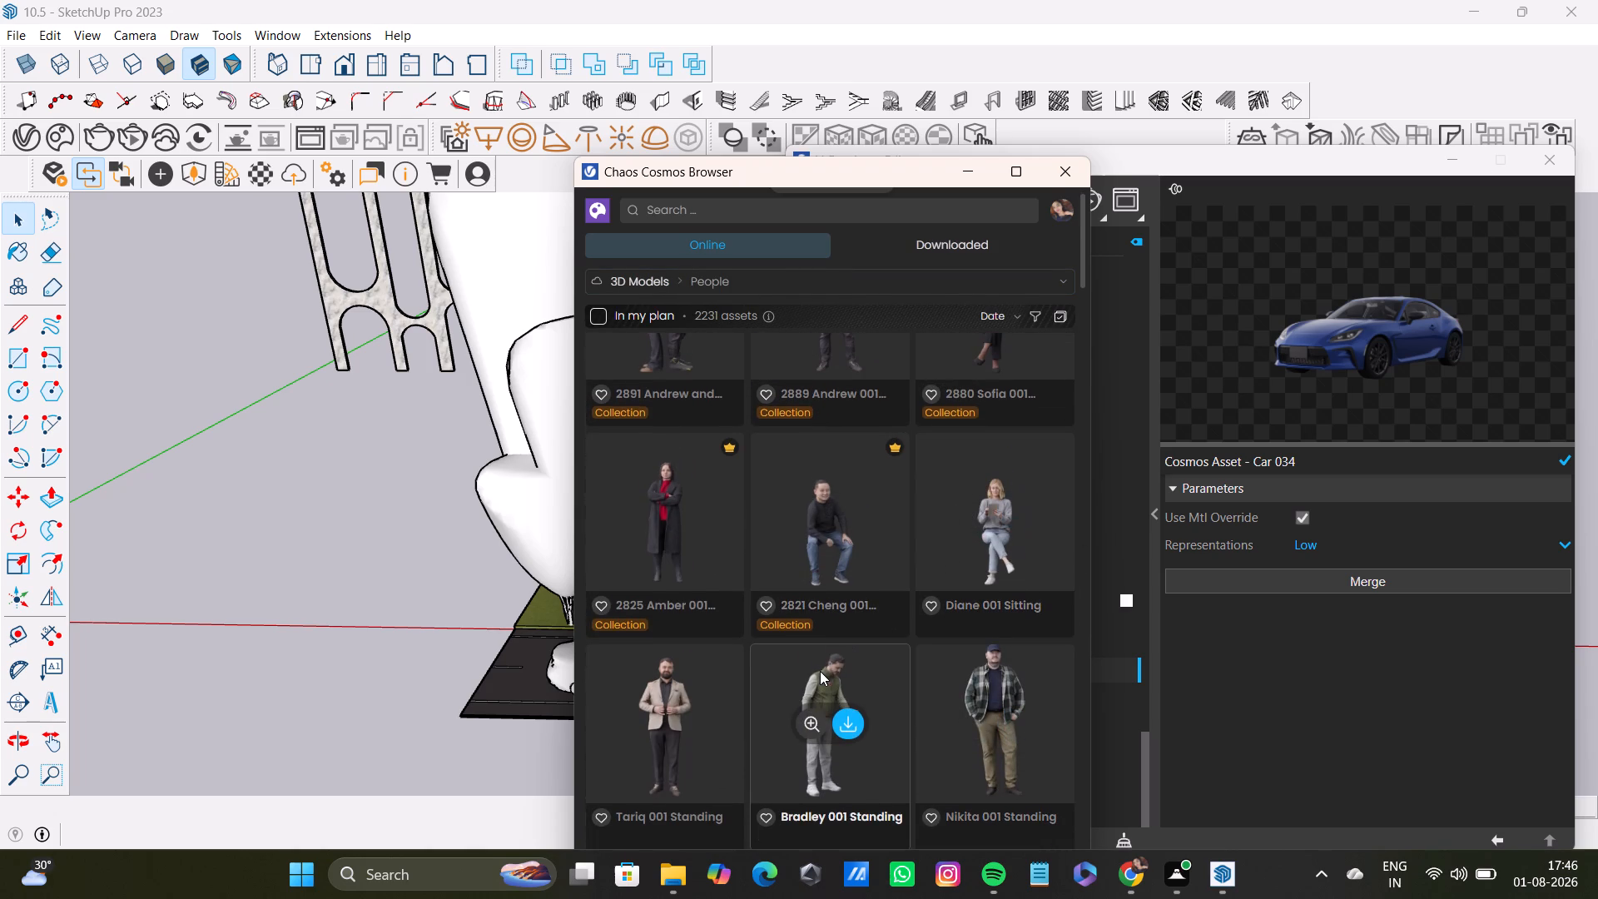
scroll(736, 686, "down", 2)
left_click(684, 430)
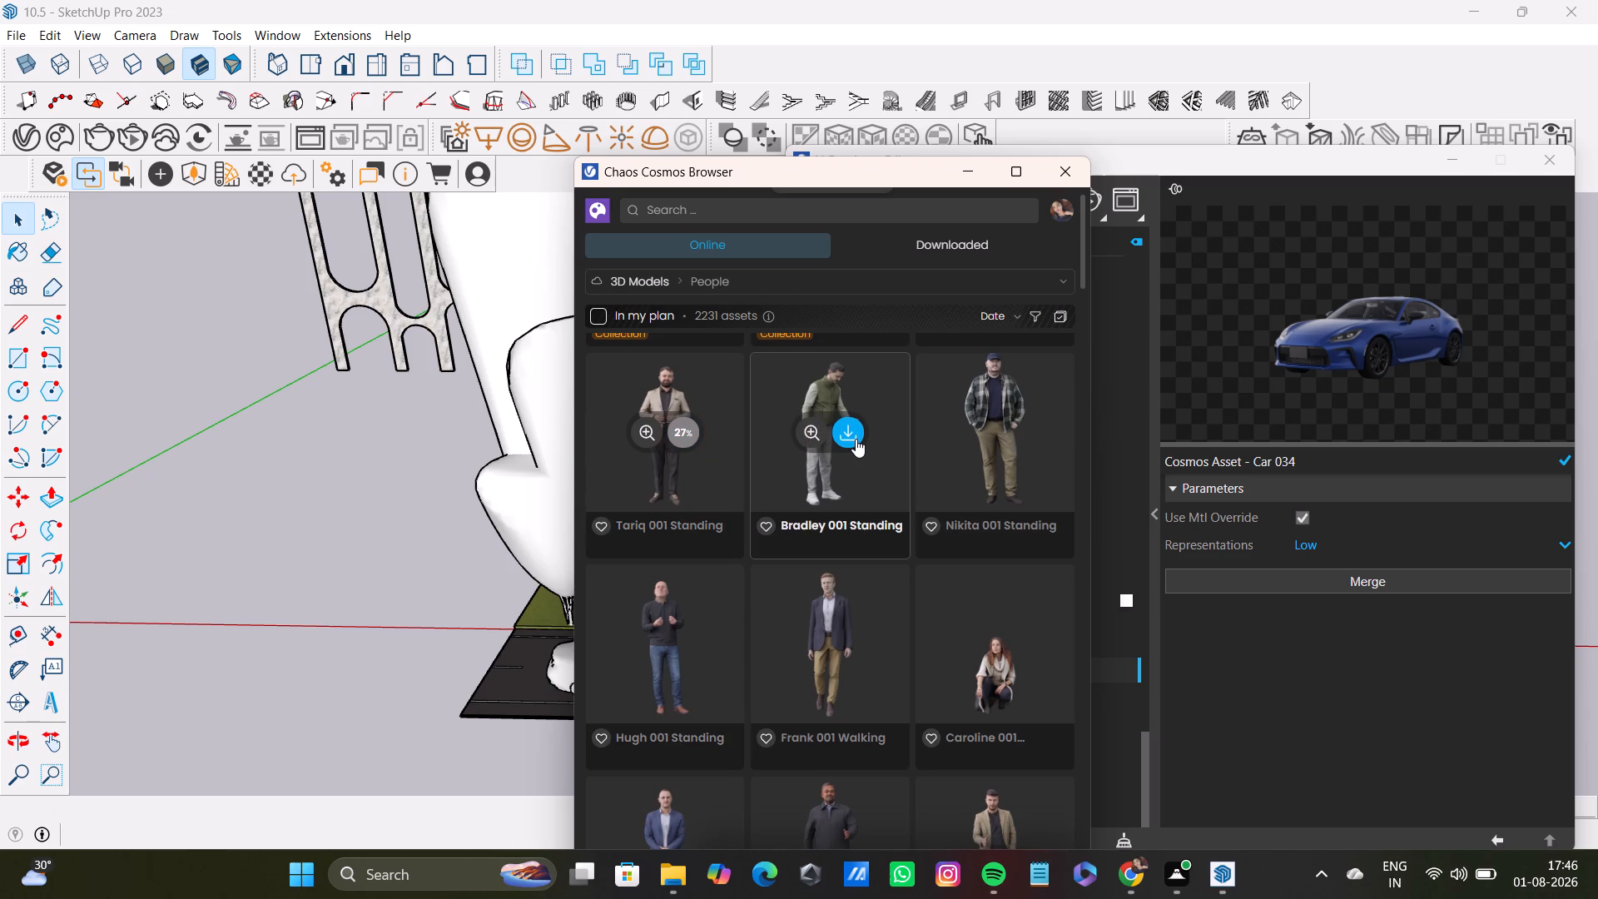
left_click(856, 439)
scroll(822, 645, "down", 2)
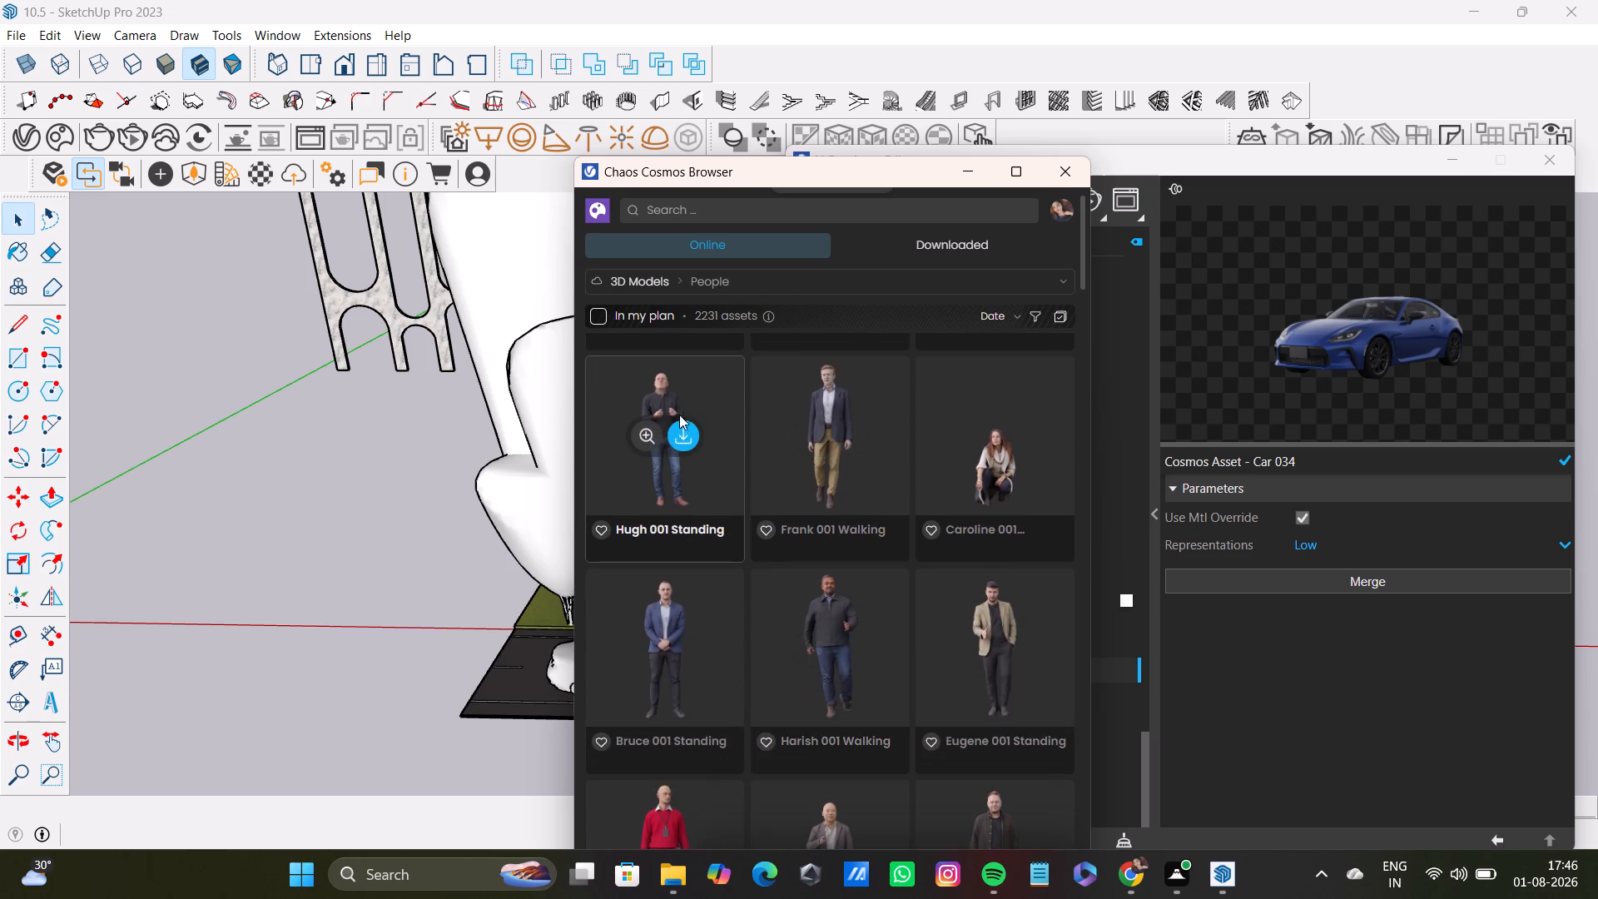
left_click(680, 432)
scroll(893, 609, "down", 2)
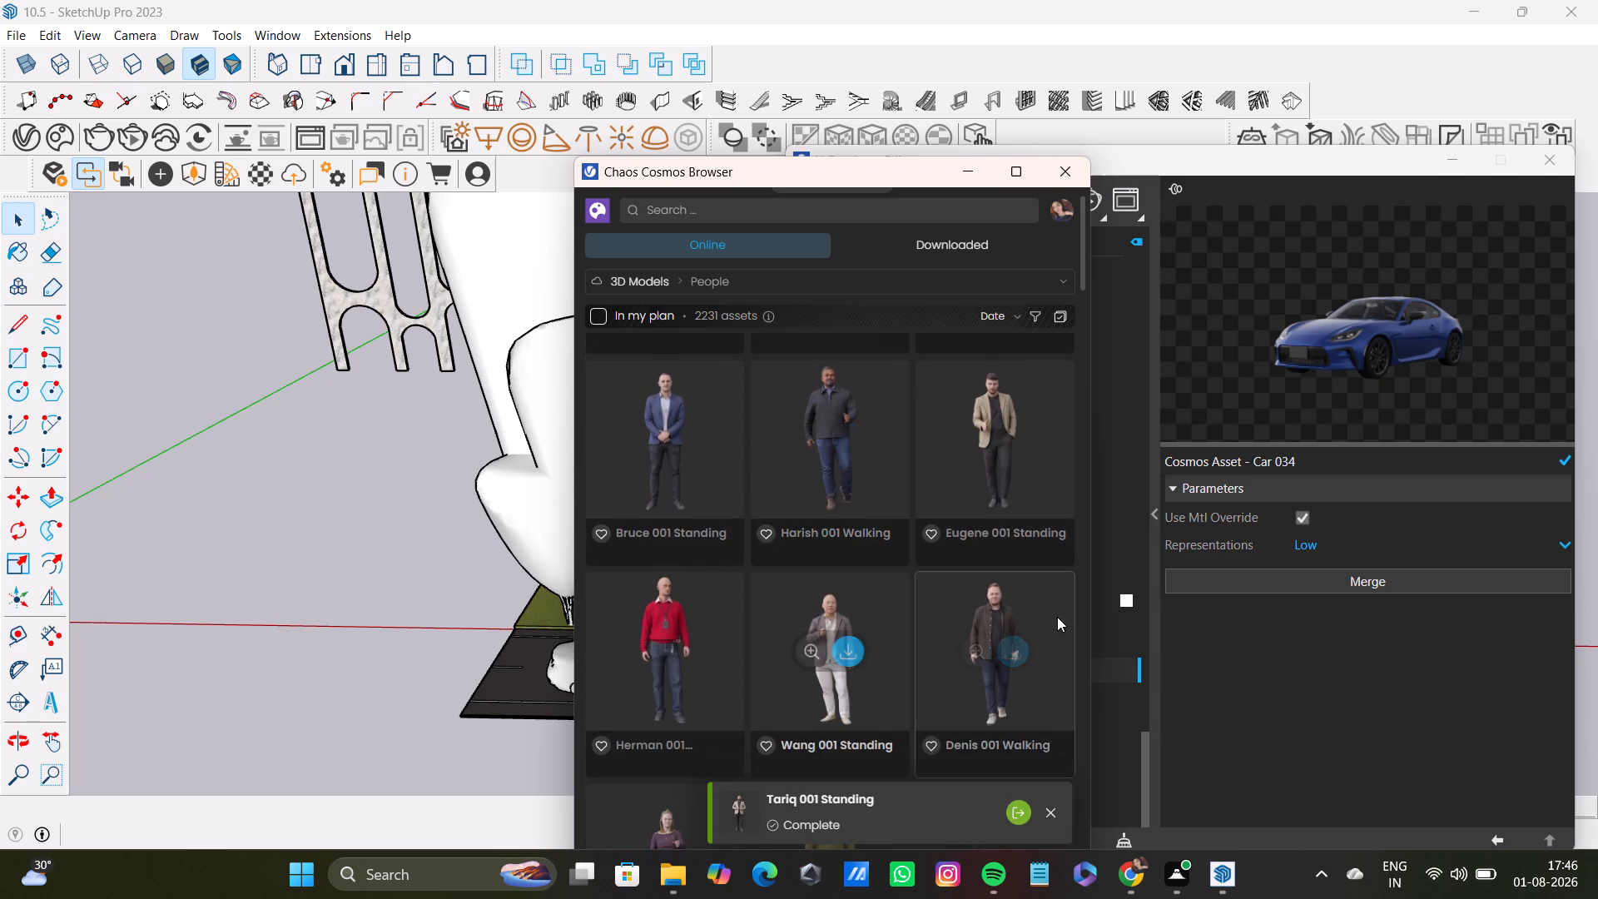
scroll(1024, 677, "down", 5)
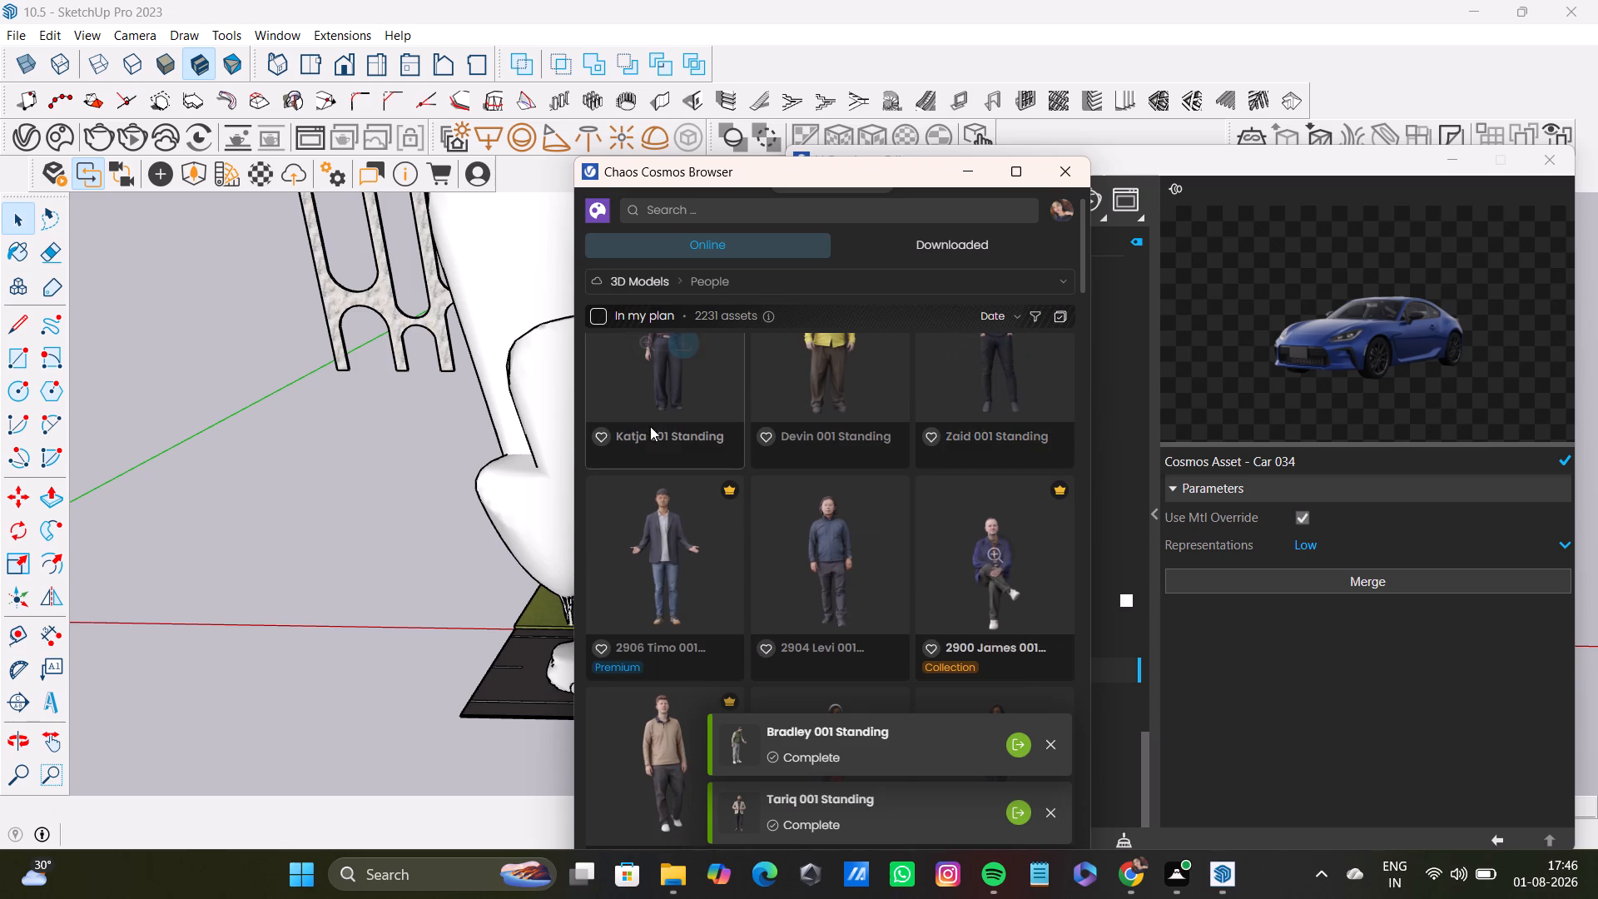
scroll(709, 478, "up", 2)
left_click(680, 549)
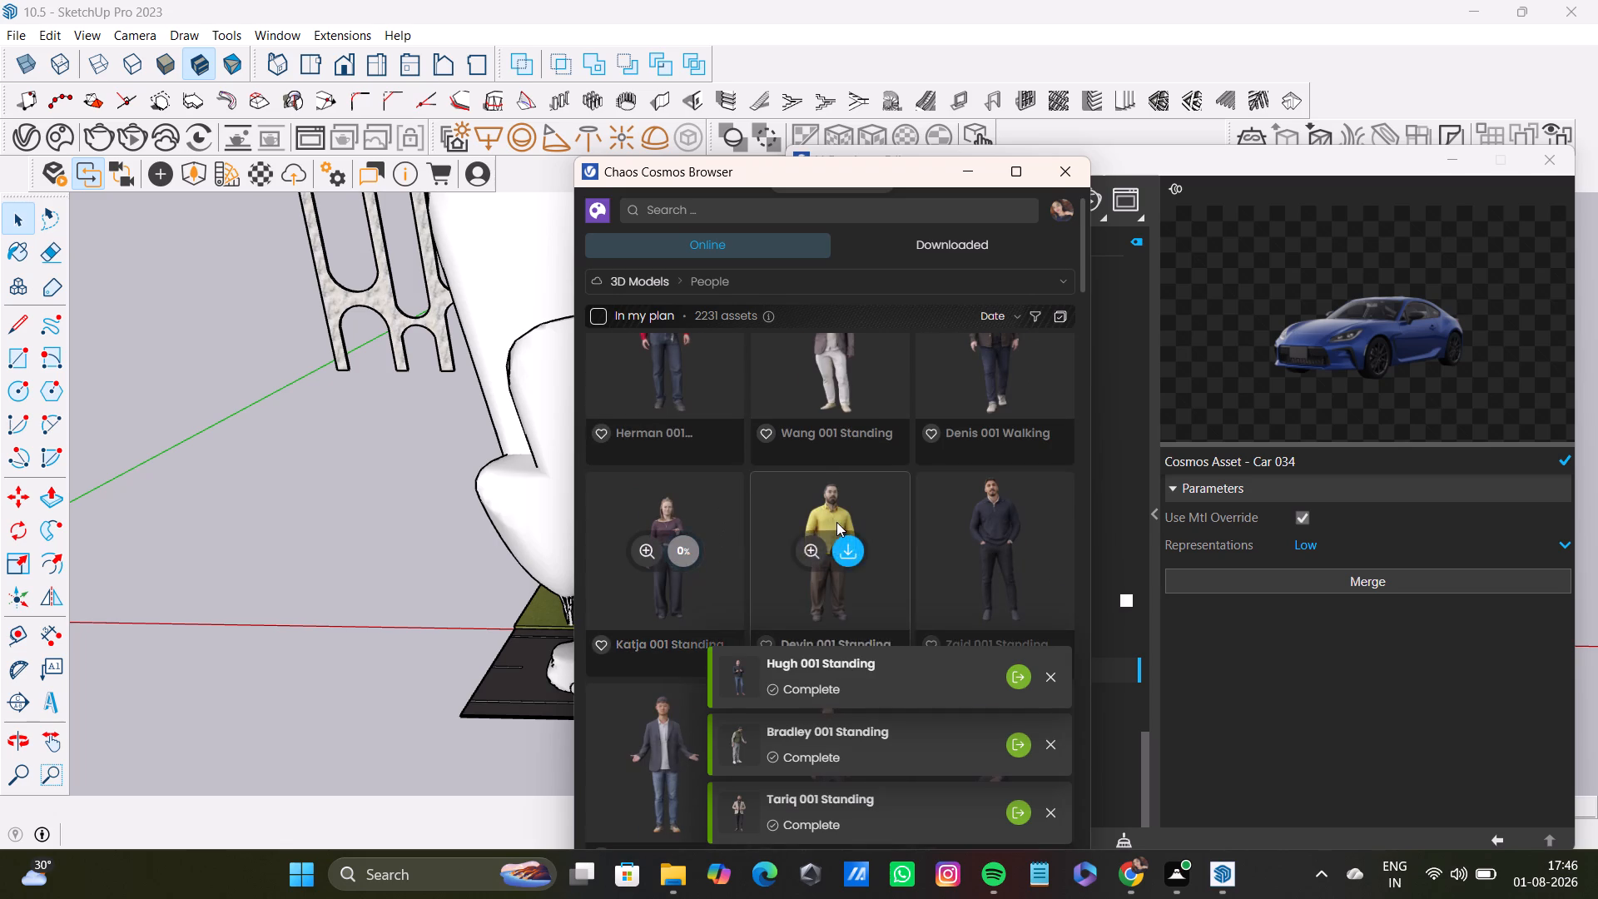
Browse further through the People category and download the figure with a bicycle, Jalen Walking 001.
scroll(836, 522, "down", 6)
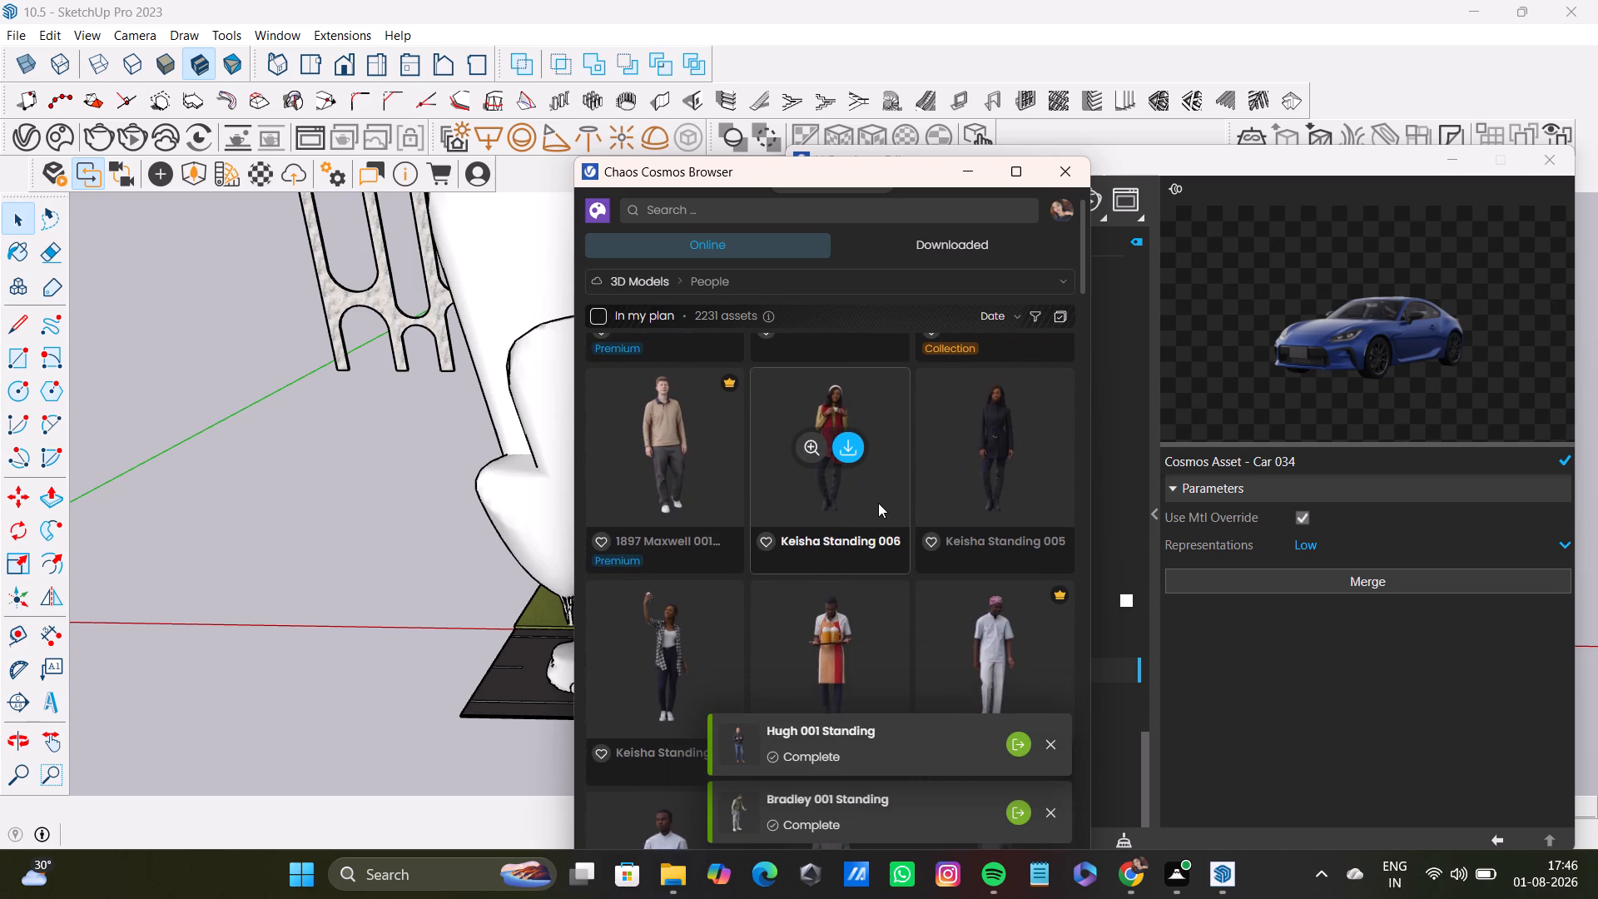
scroll(878, 503, "down", 4)
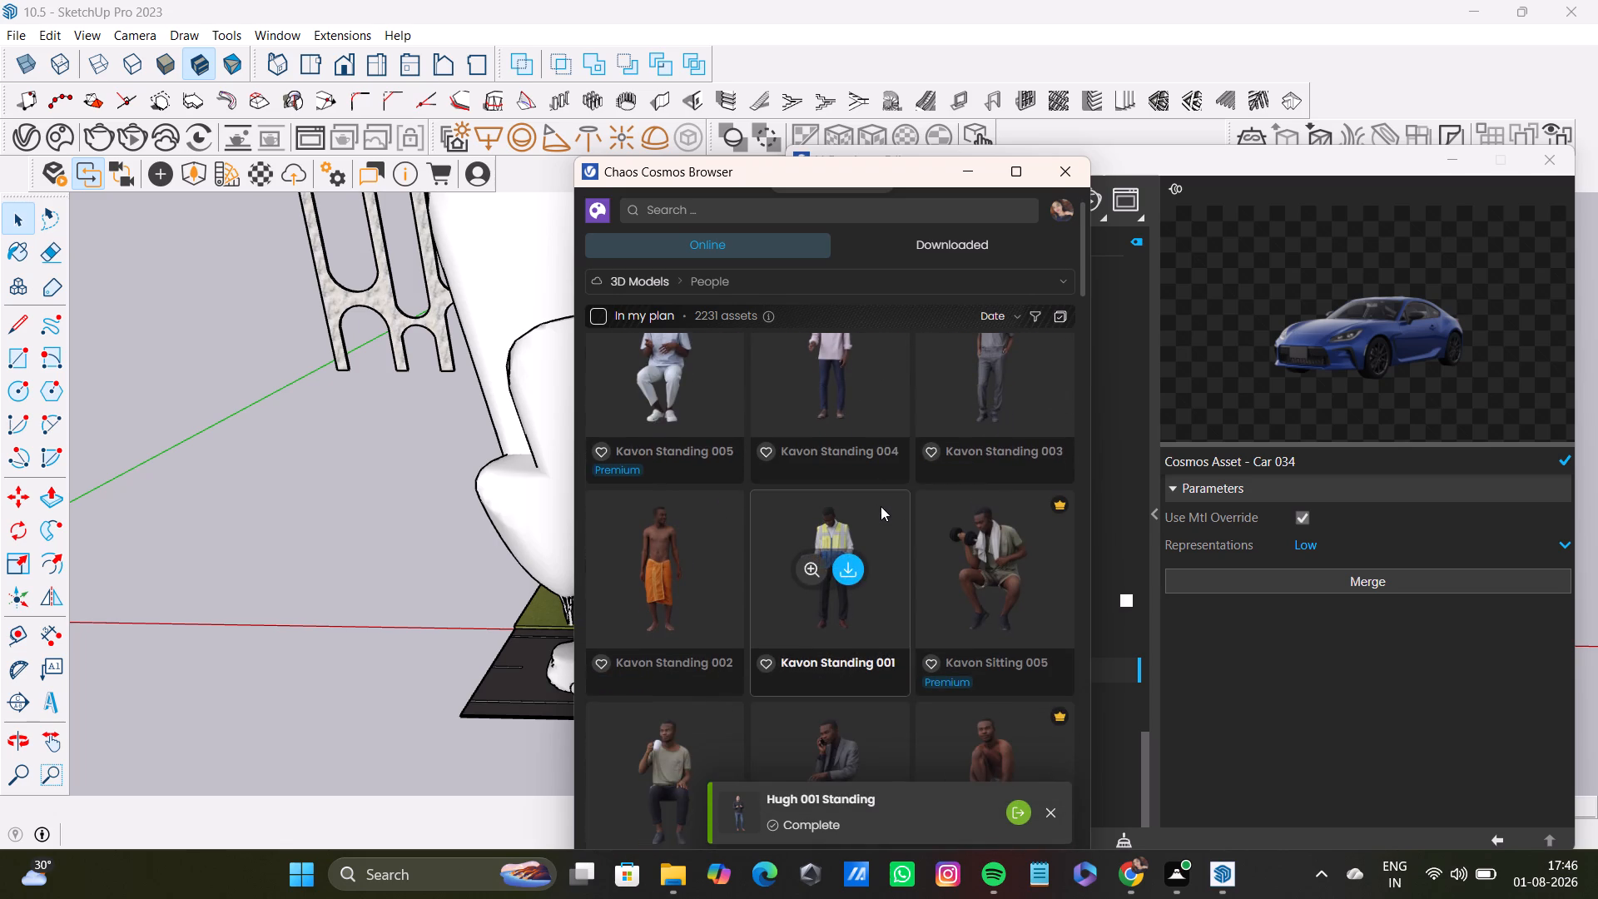
scroll(881, 506, "down", 4)
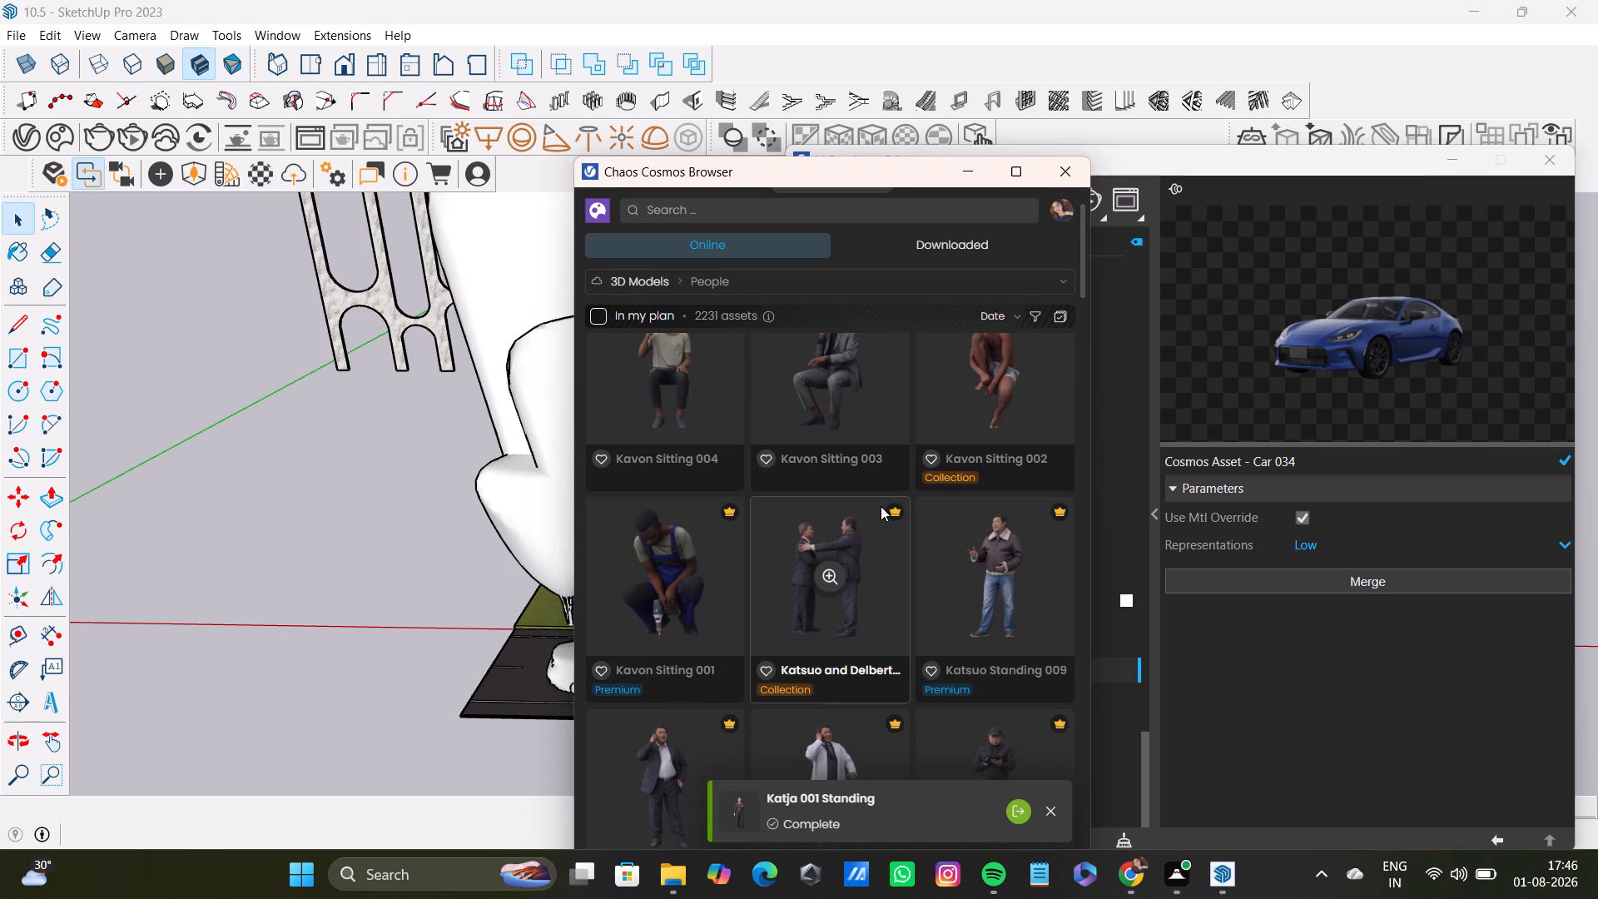
scroll(881, 506, "down", 1)
scroll(935, 565, "down", 5)
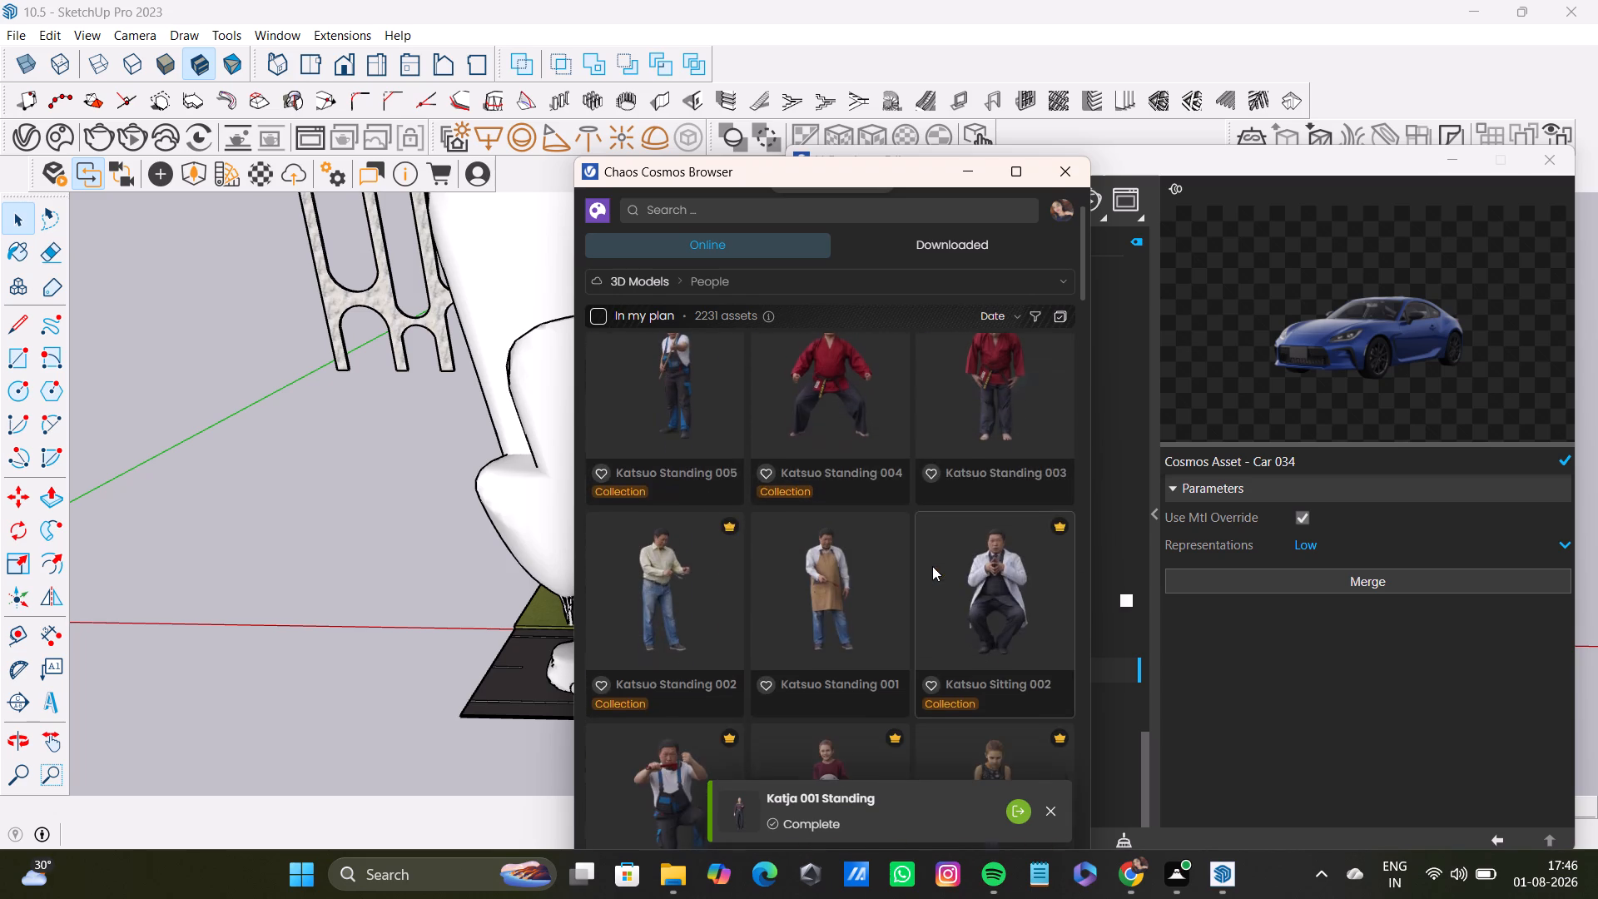
scroll(932, 566, "down", 10)
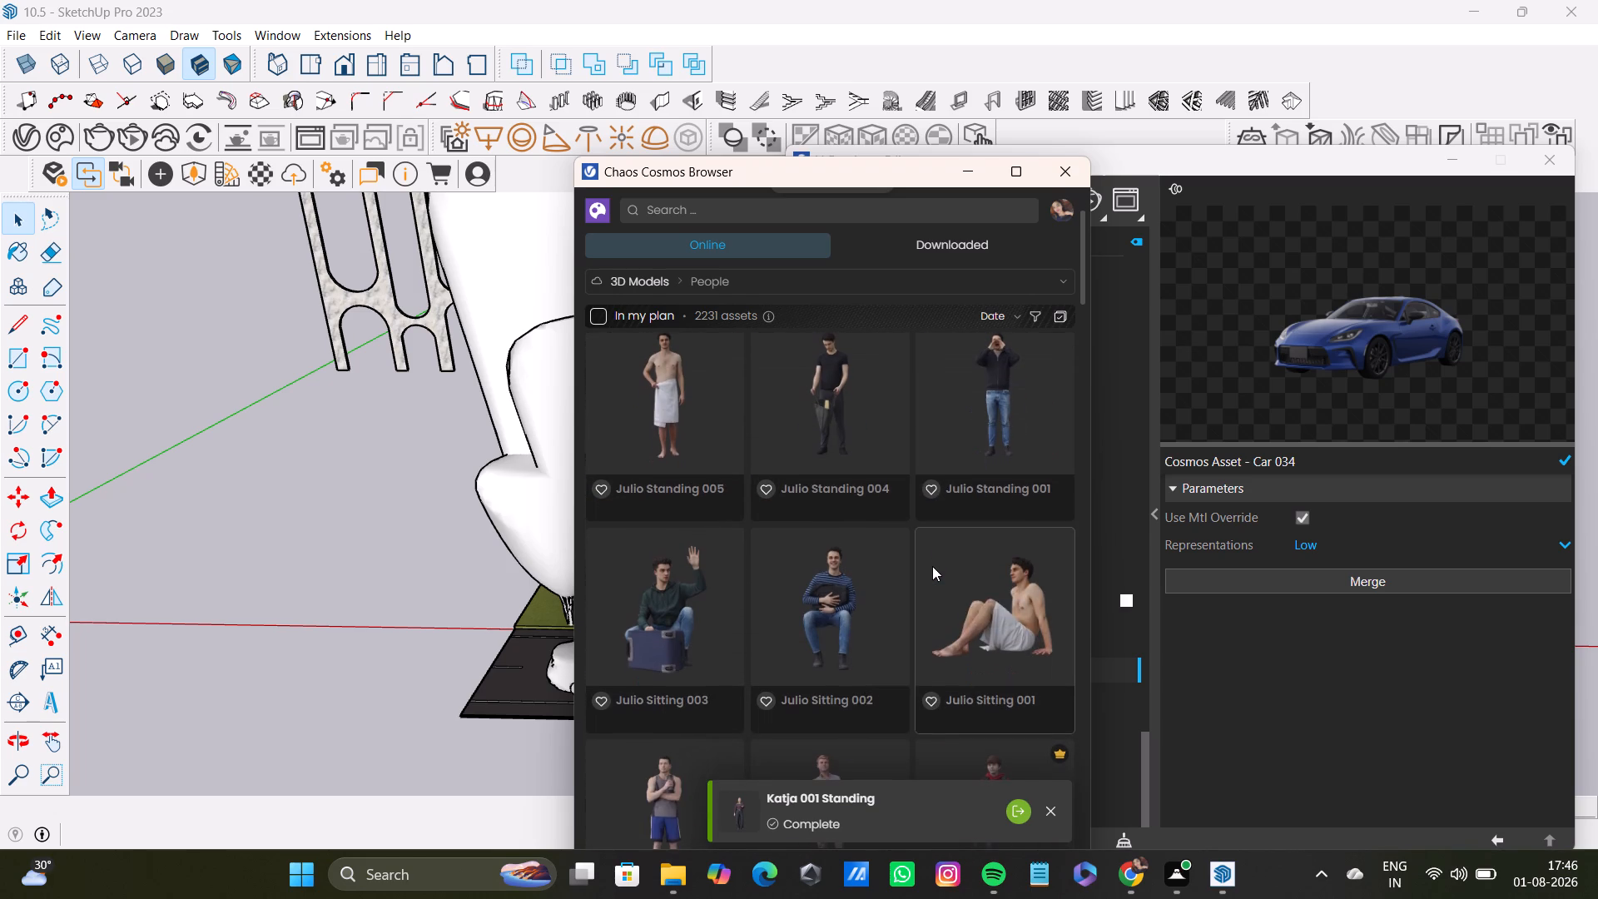
scroll(932, 566, "up", 1)
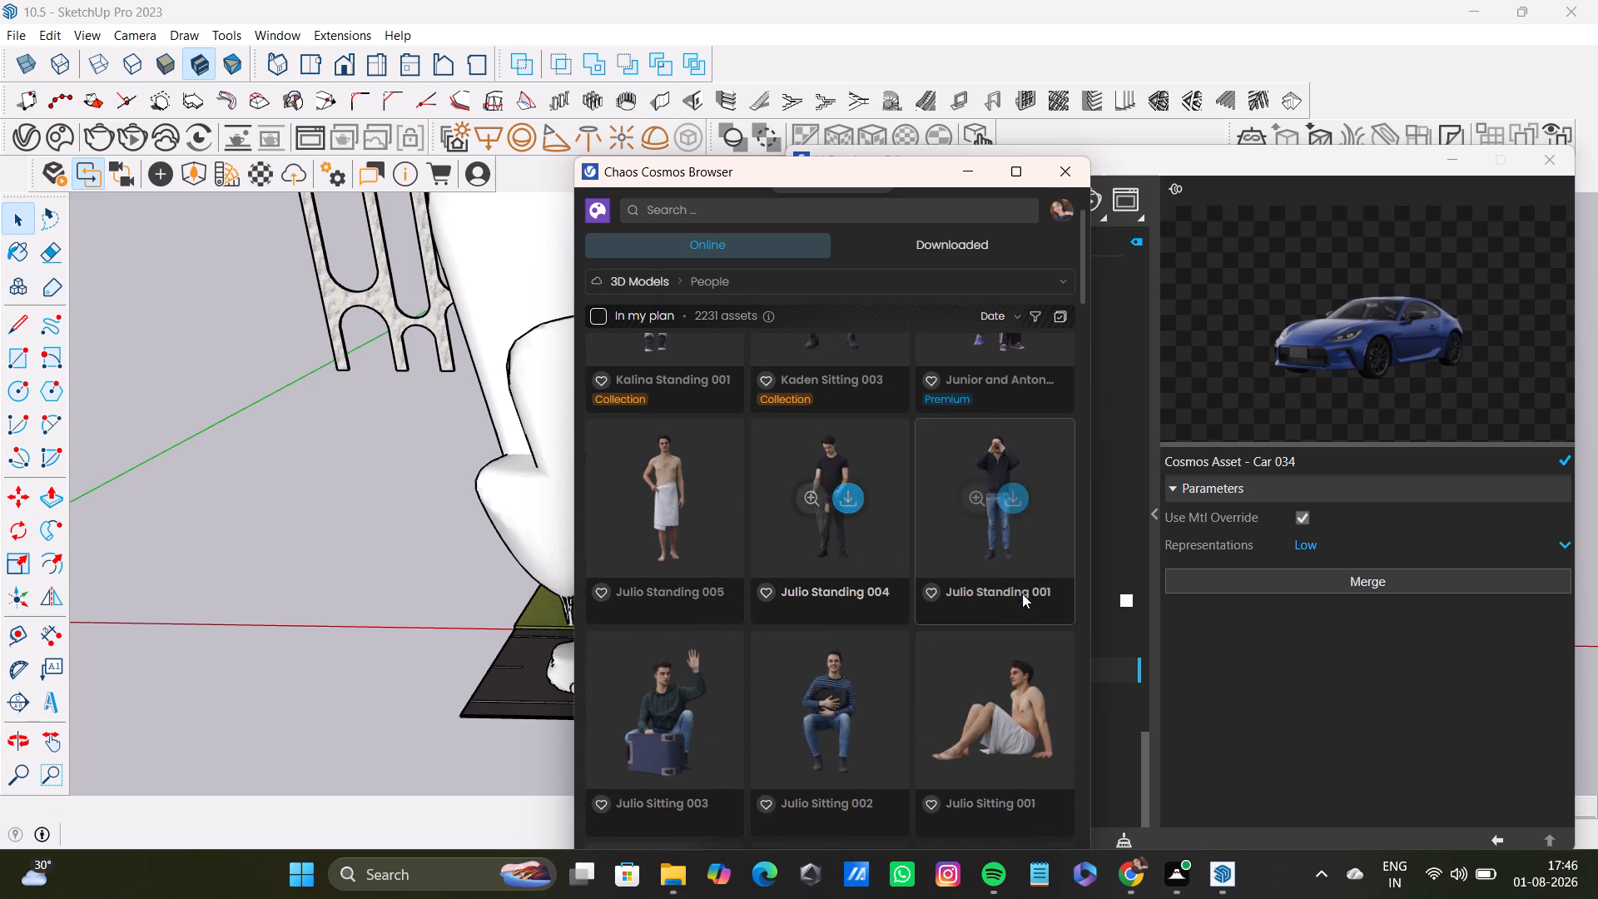
scroll(976, 604, "down", 3)
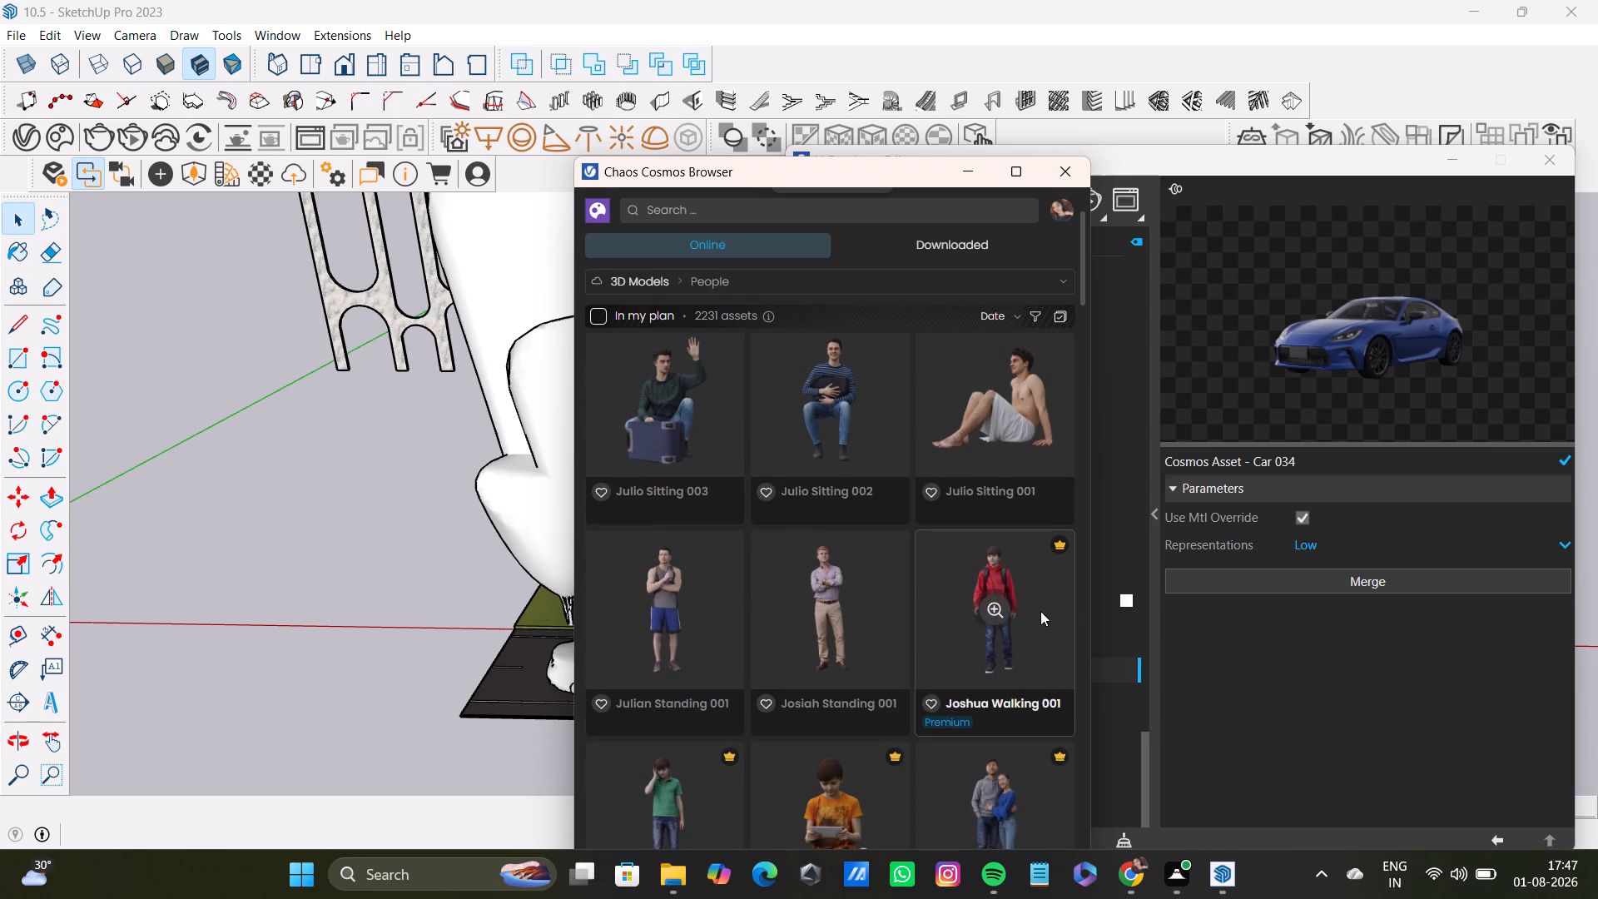
scroll(849, 608, "down", 3)
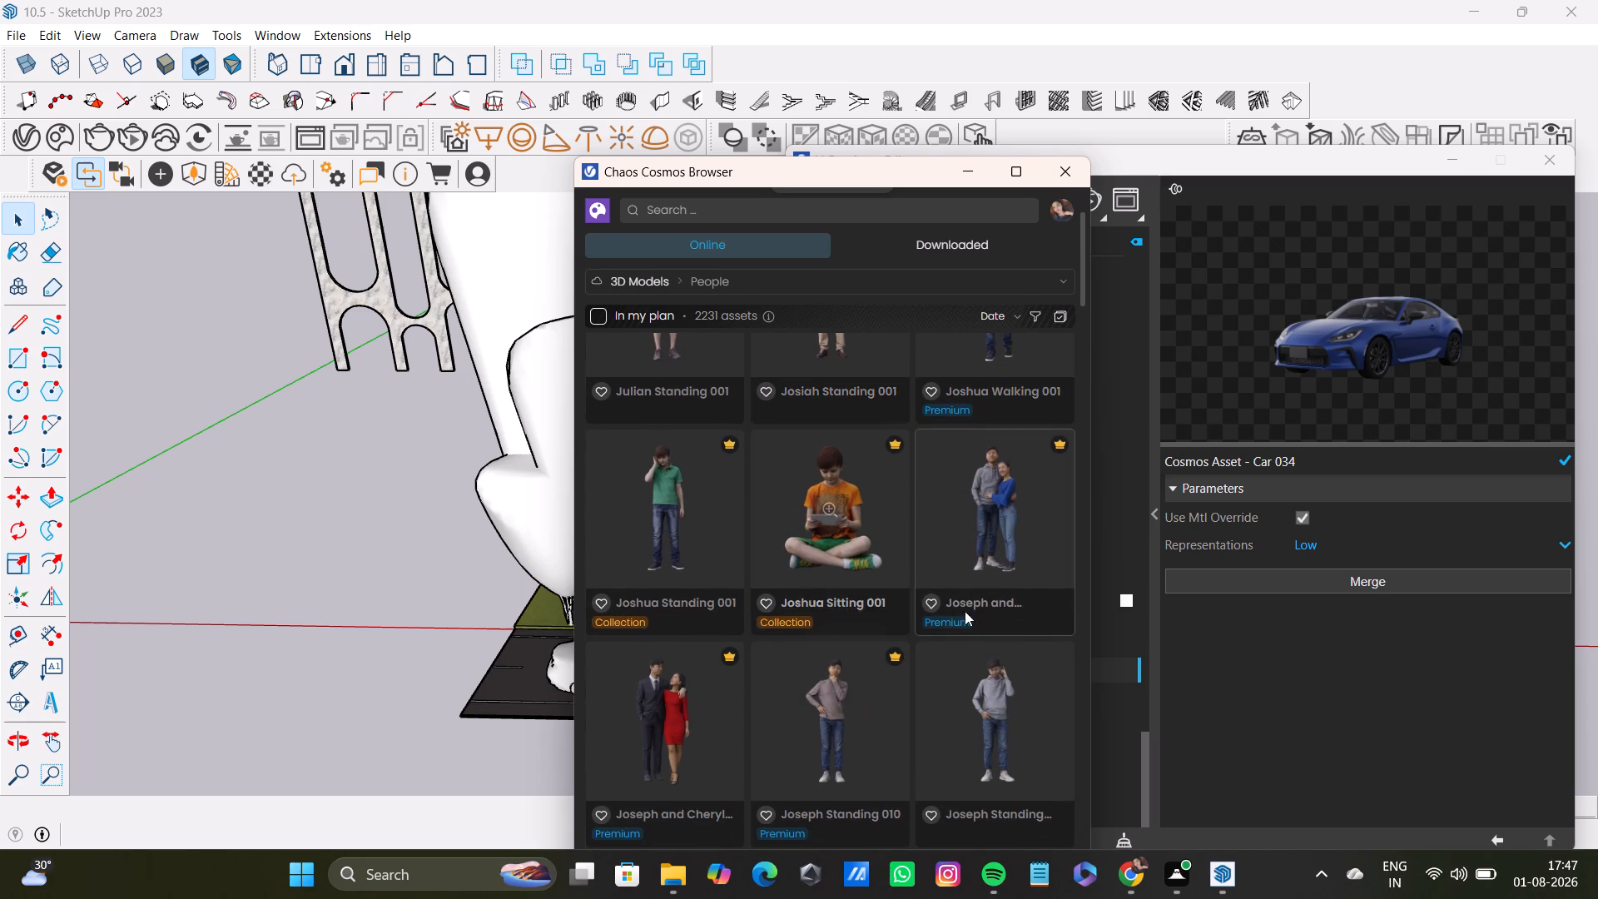
scroll(974, 613, "down", 5)
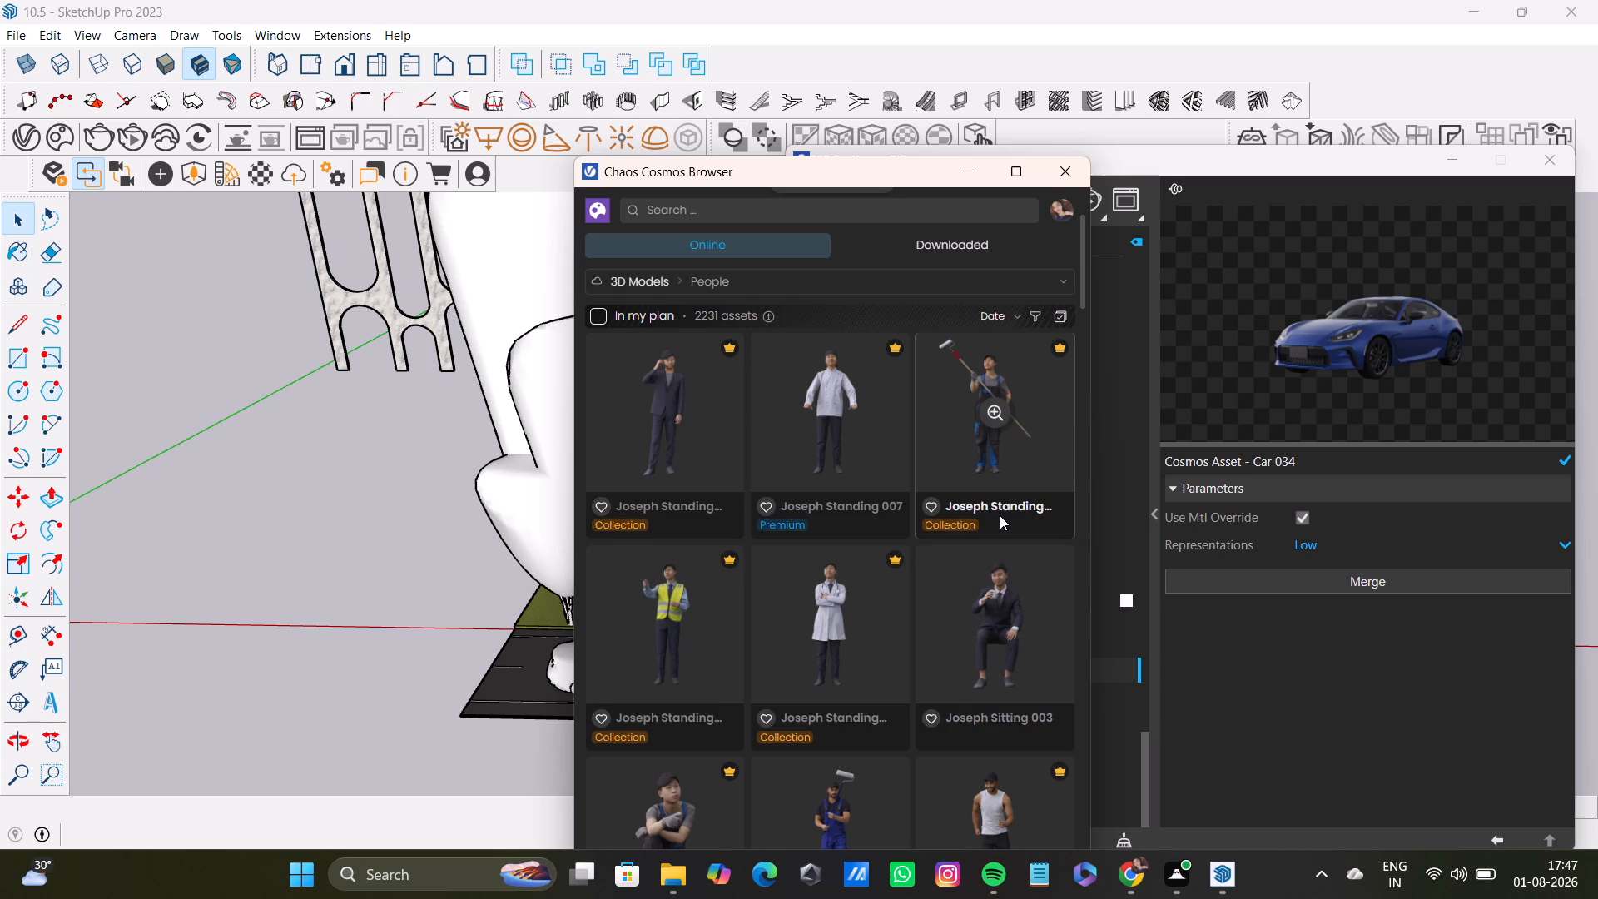
scroll(1000, 515, "down", 4)
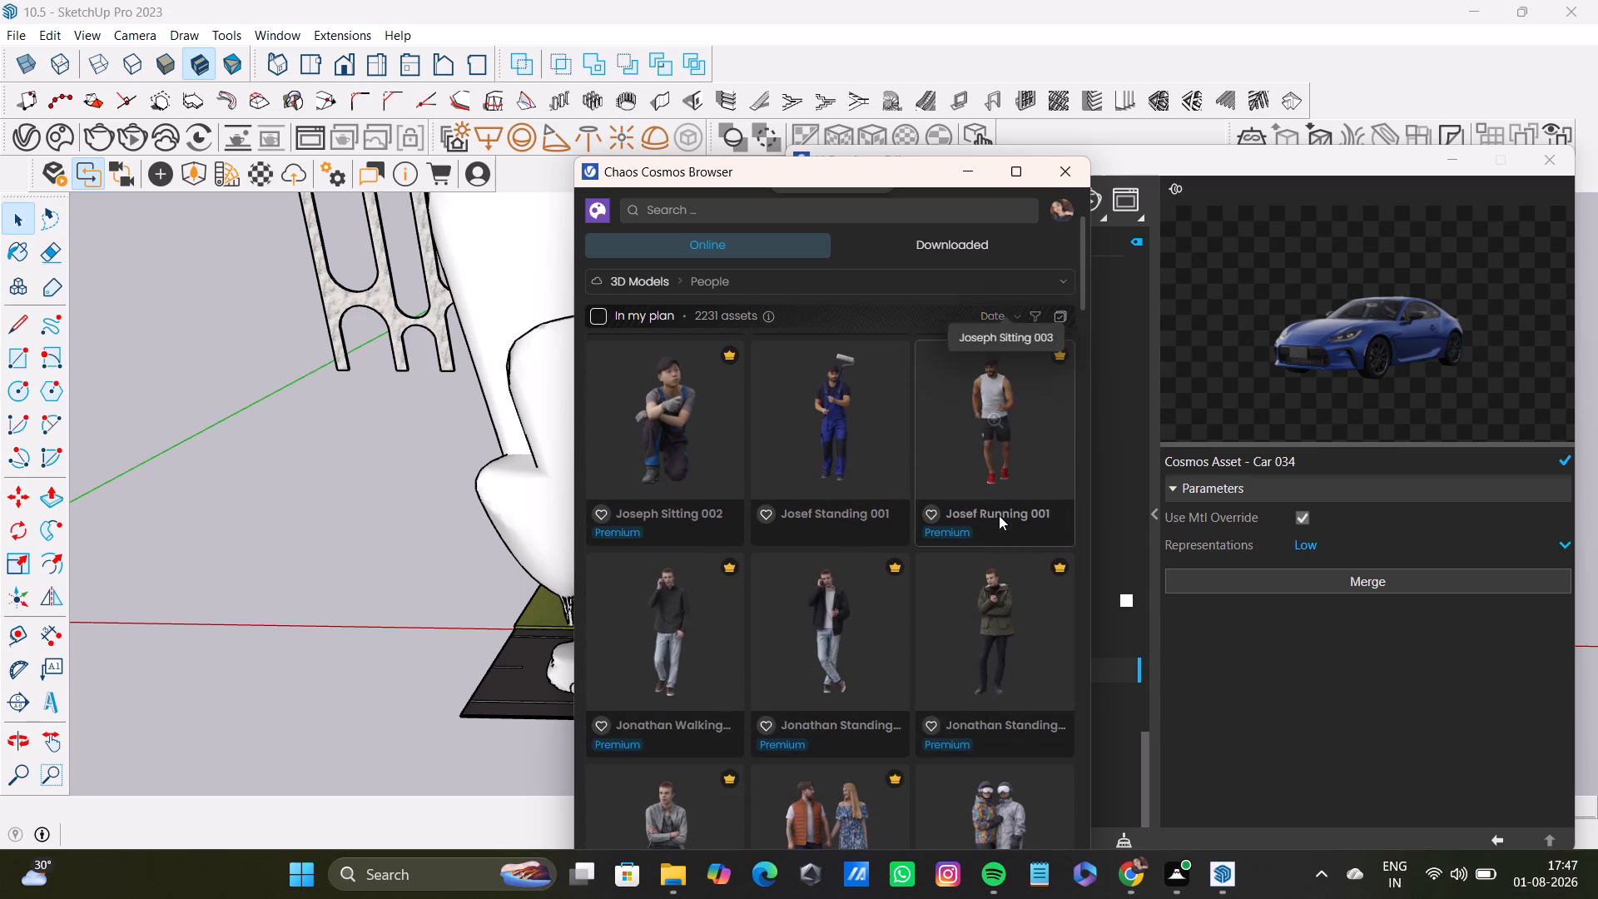
scroll(999, 515, "down", 8)
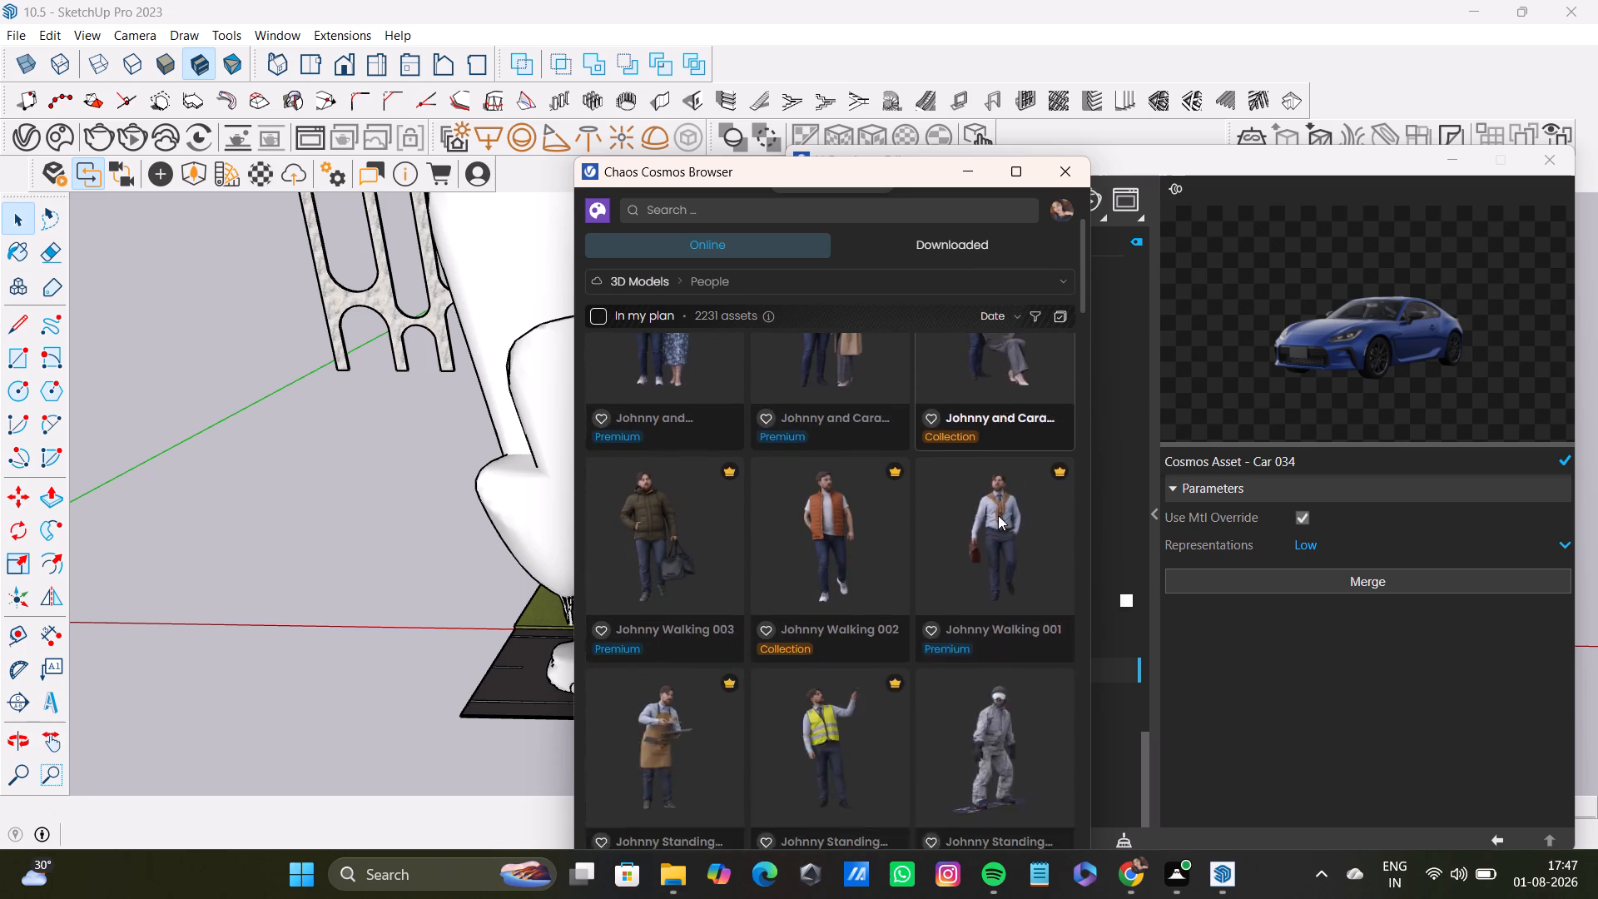
scroll(998, 515, "down", 6)
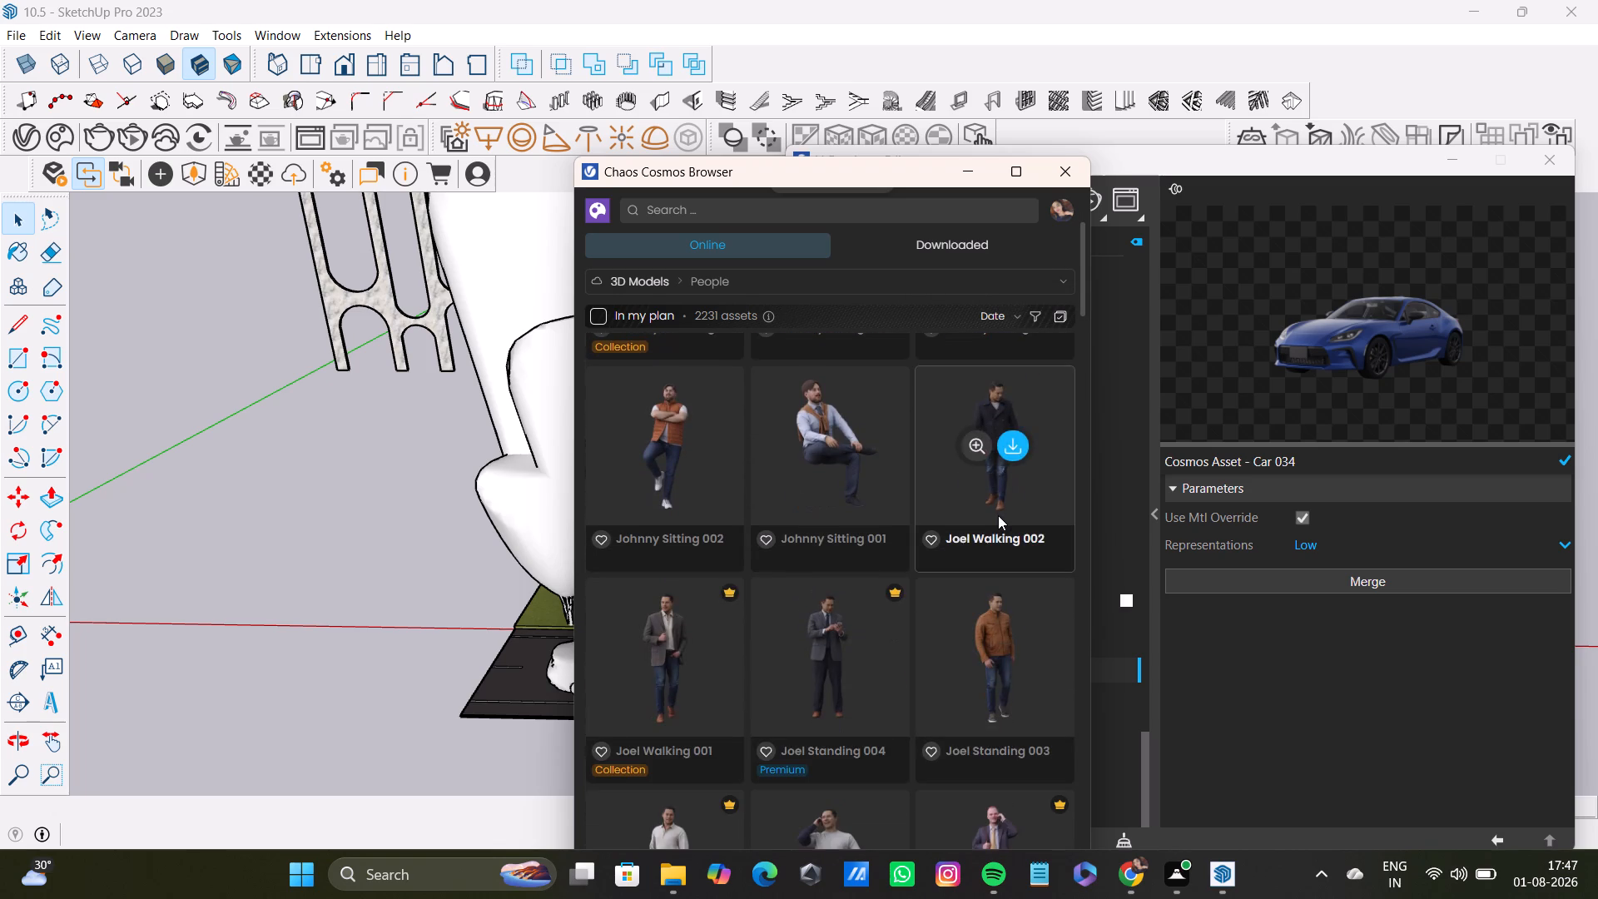
scroll(998, 515, "down", 3)
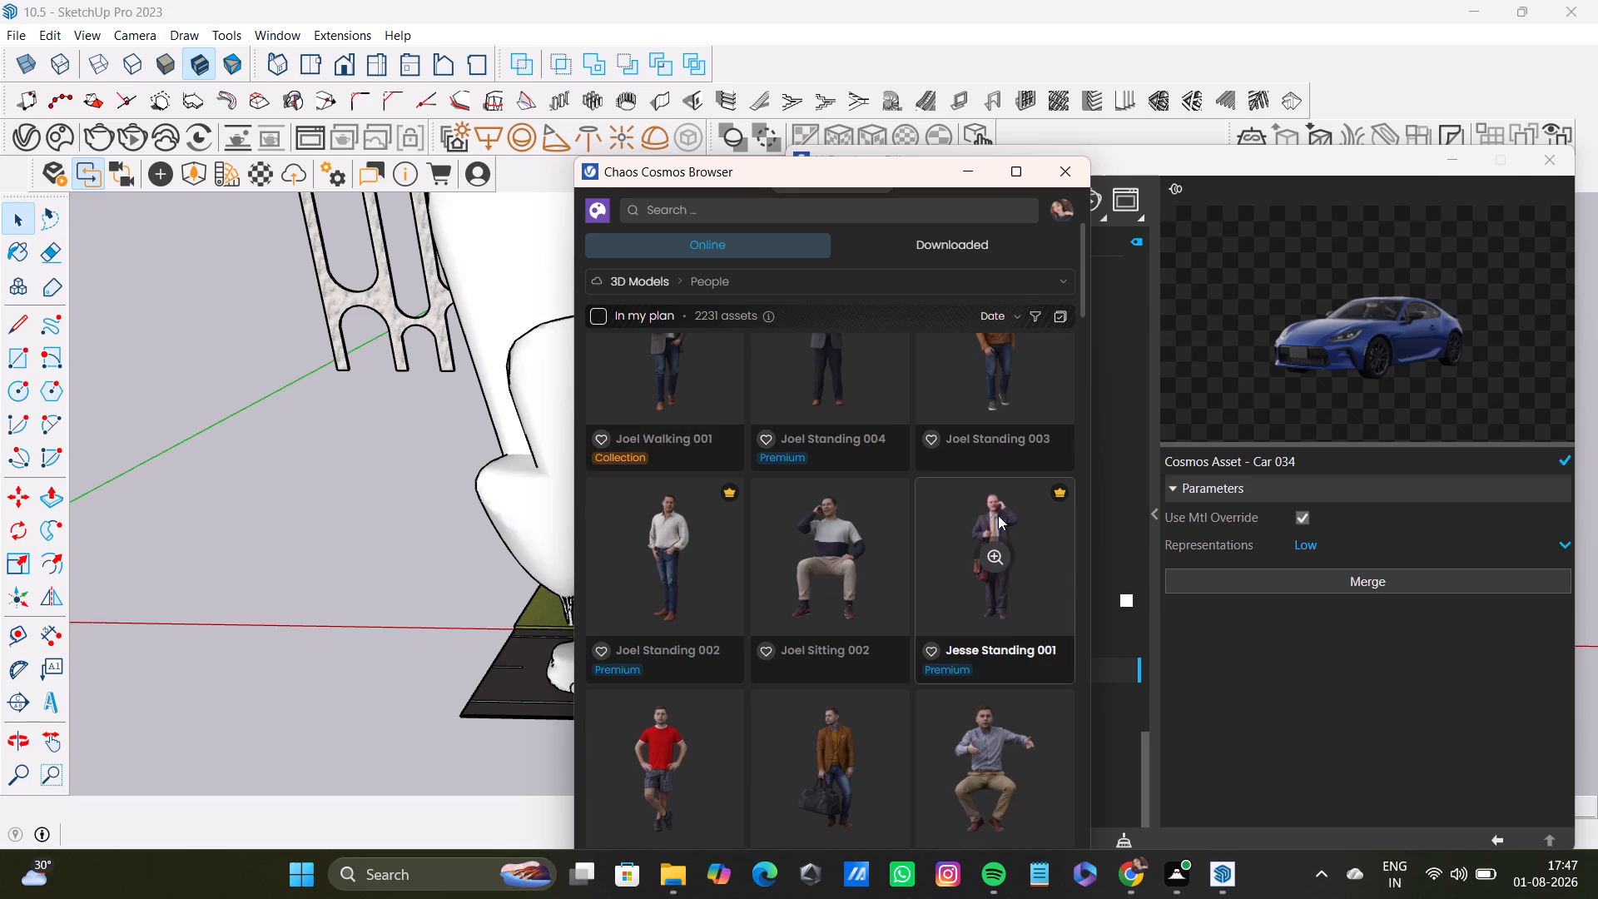
scroll(1008, 599, "down", 6)
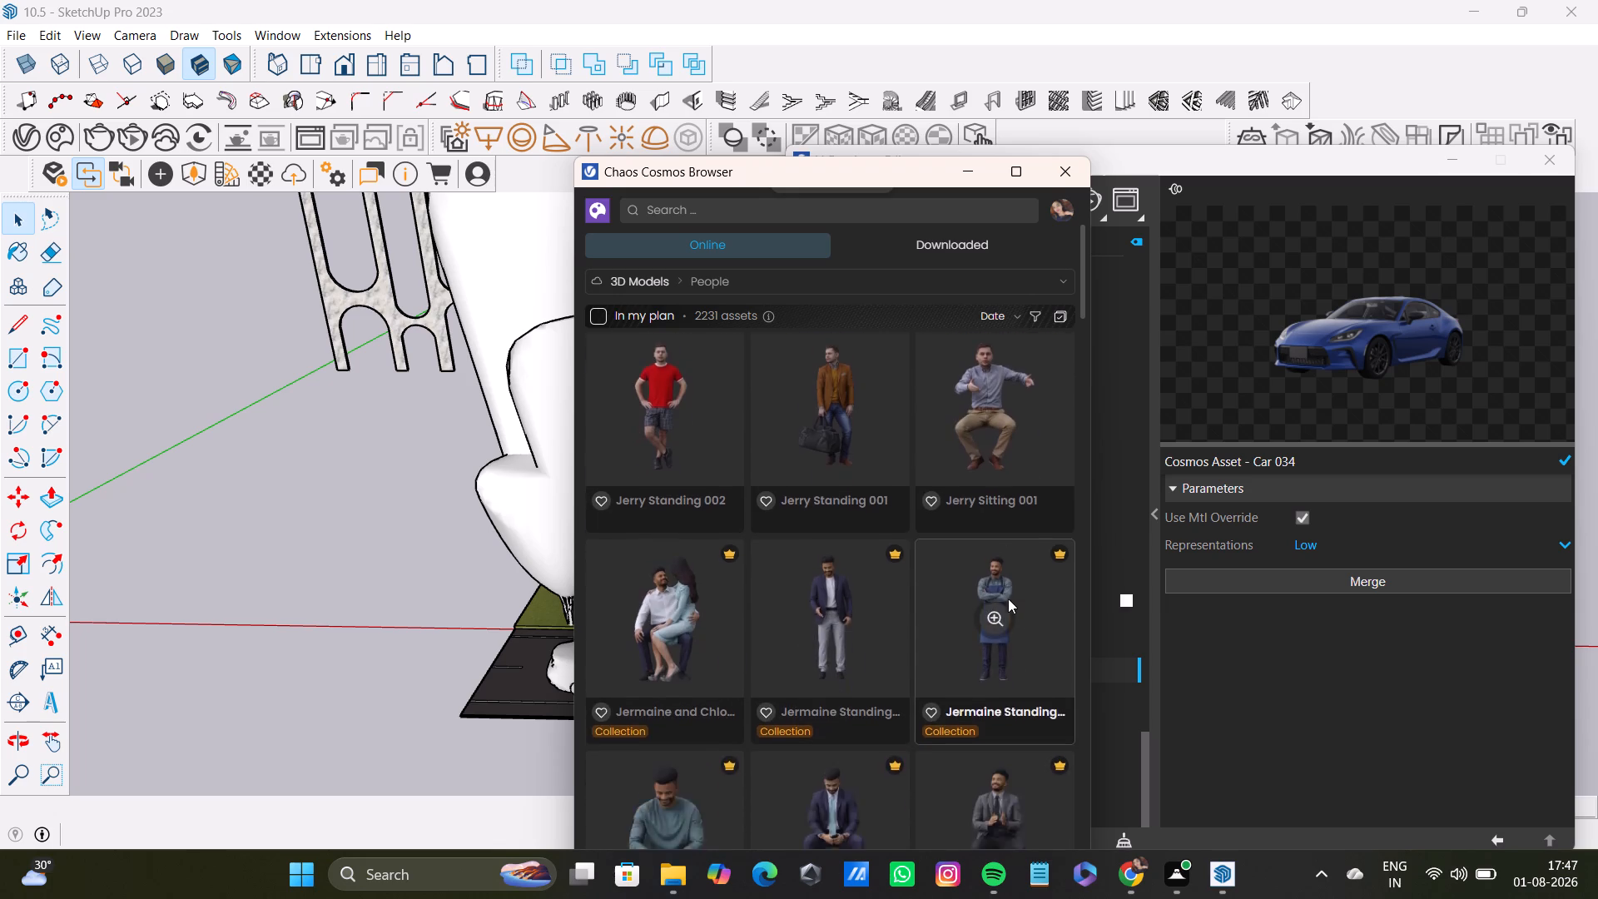
scroll(1008, 599, "down", 6)
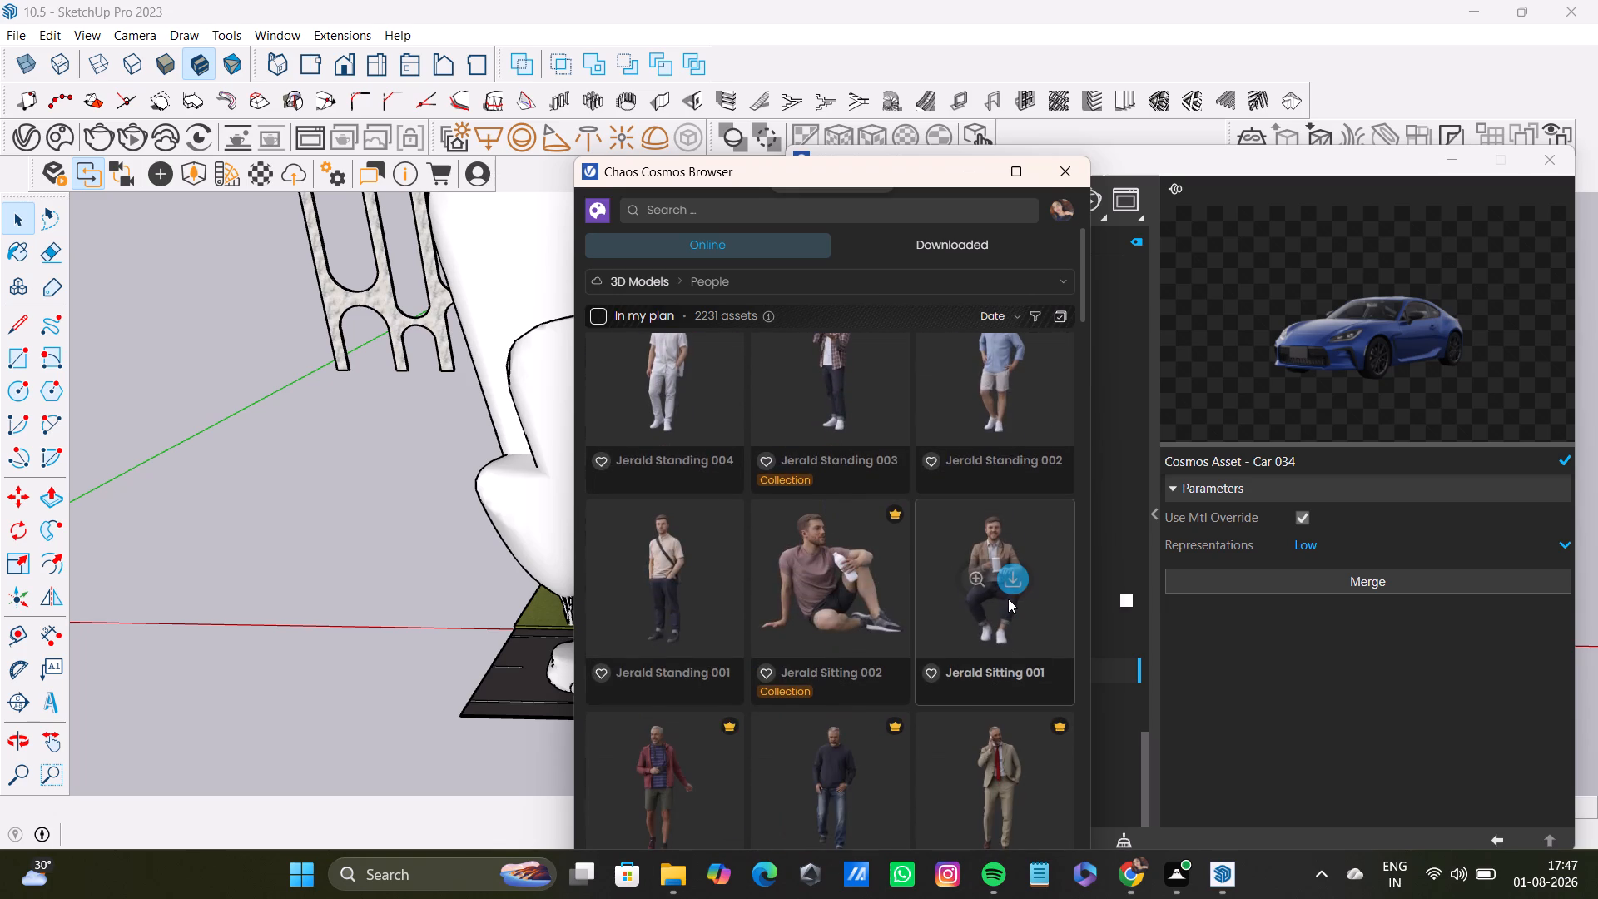
scroll(1008, 599, "down", 7)
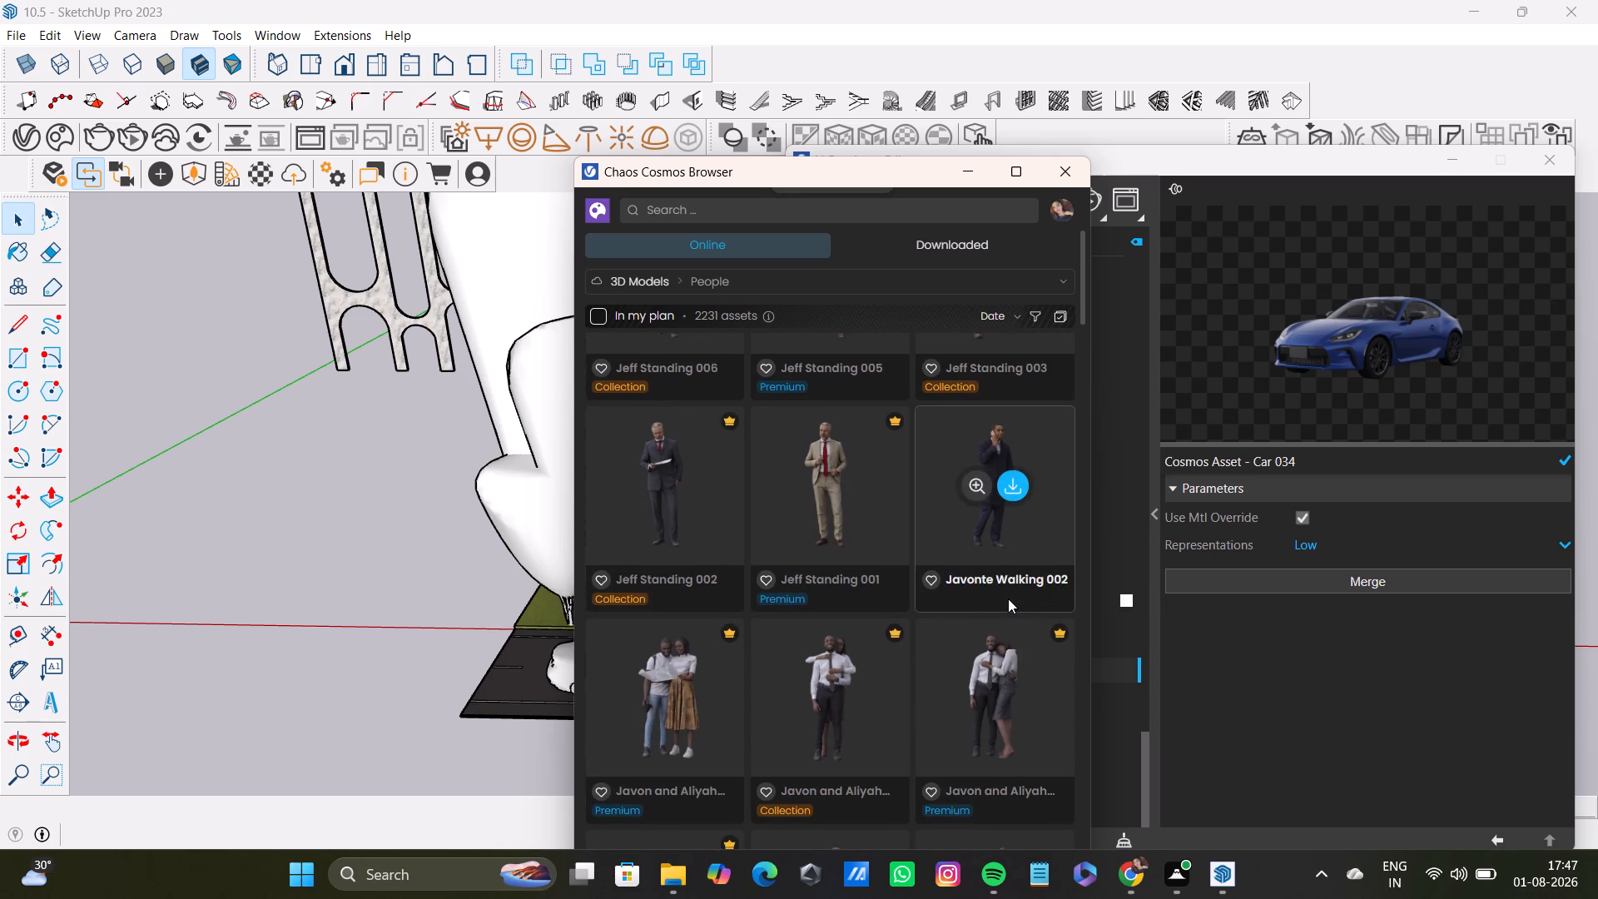
scroll(1008, 599, "down", 10)
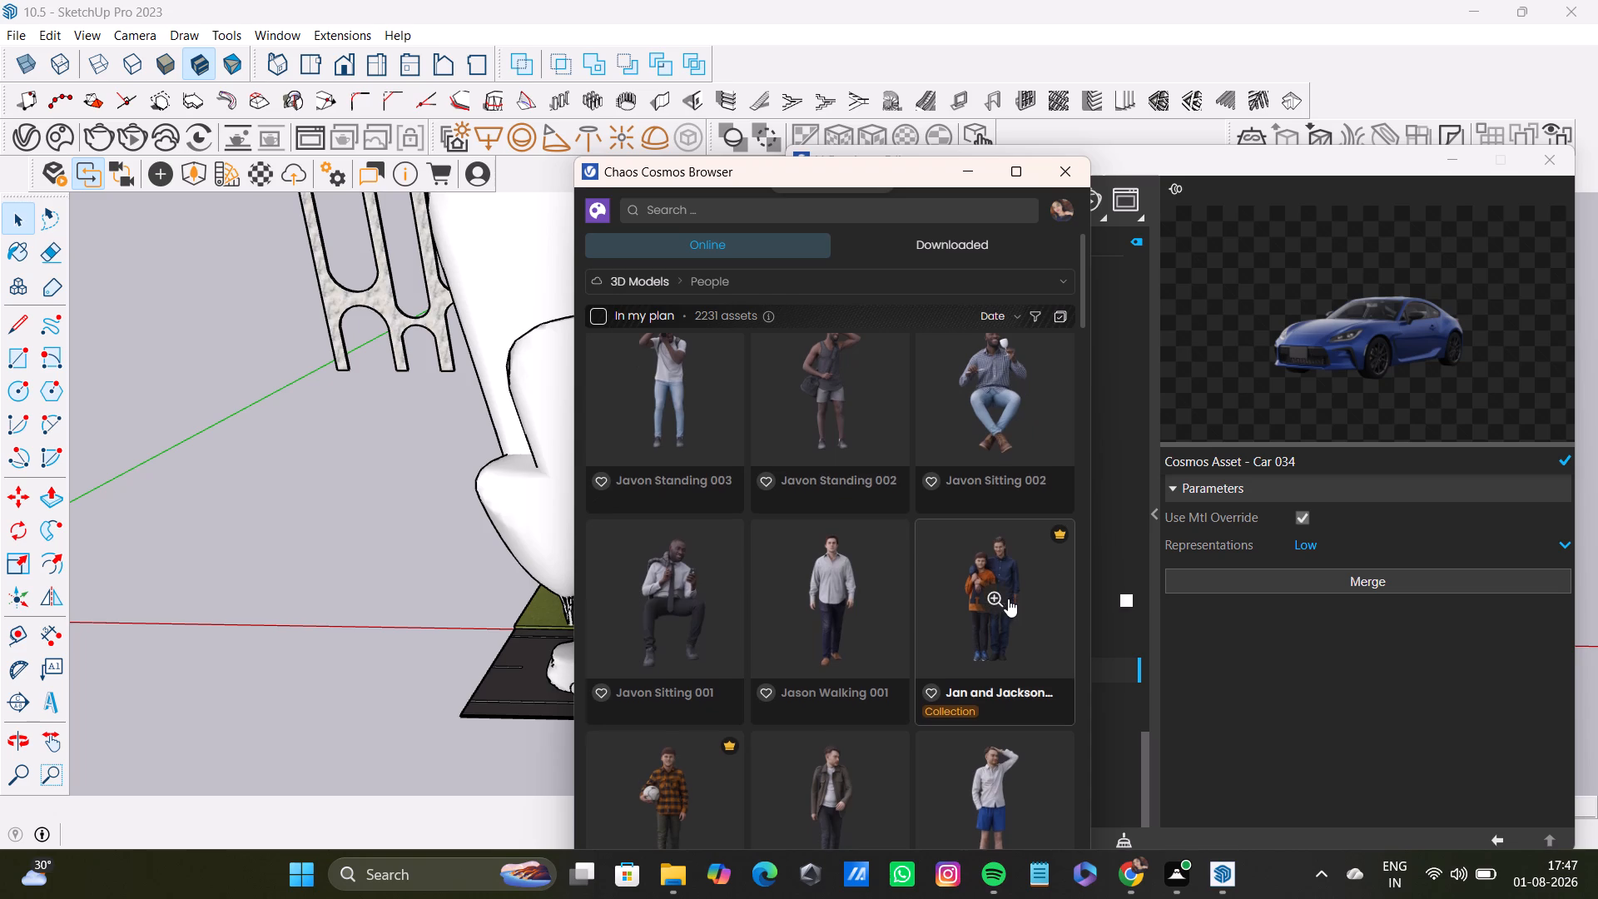
scroll(1008, 599, "down", 8)
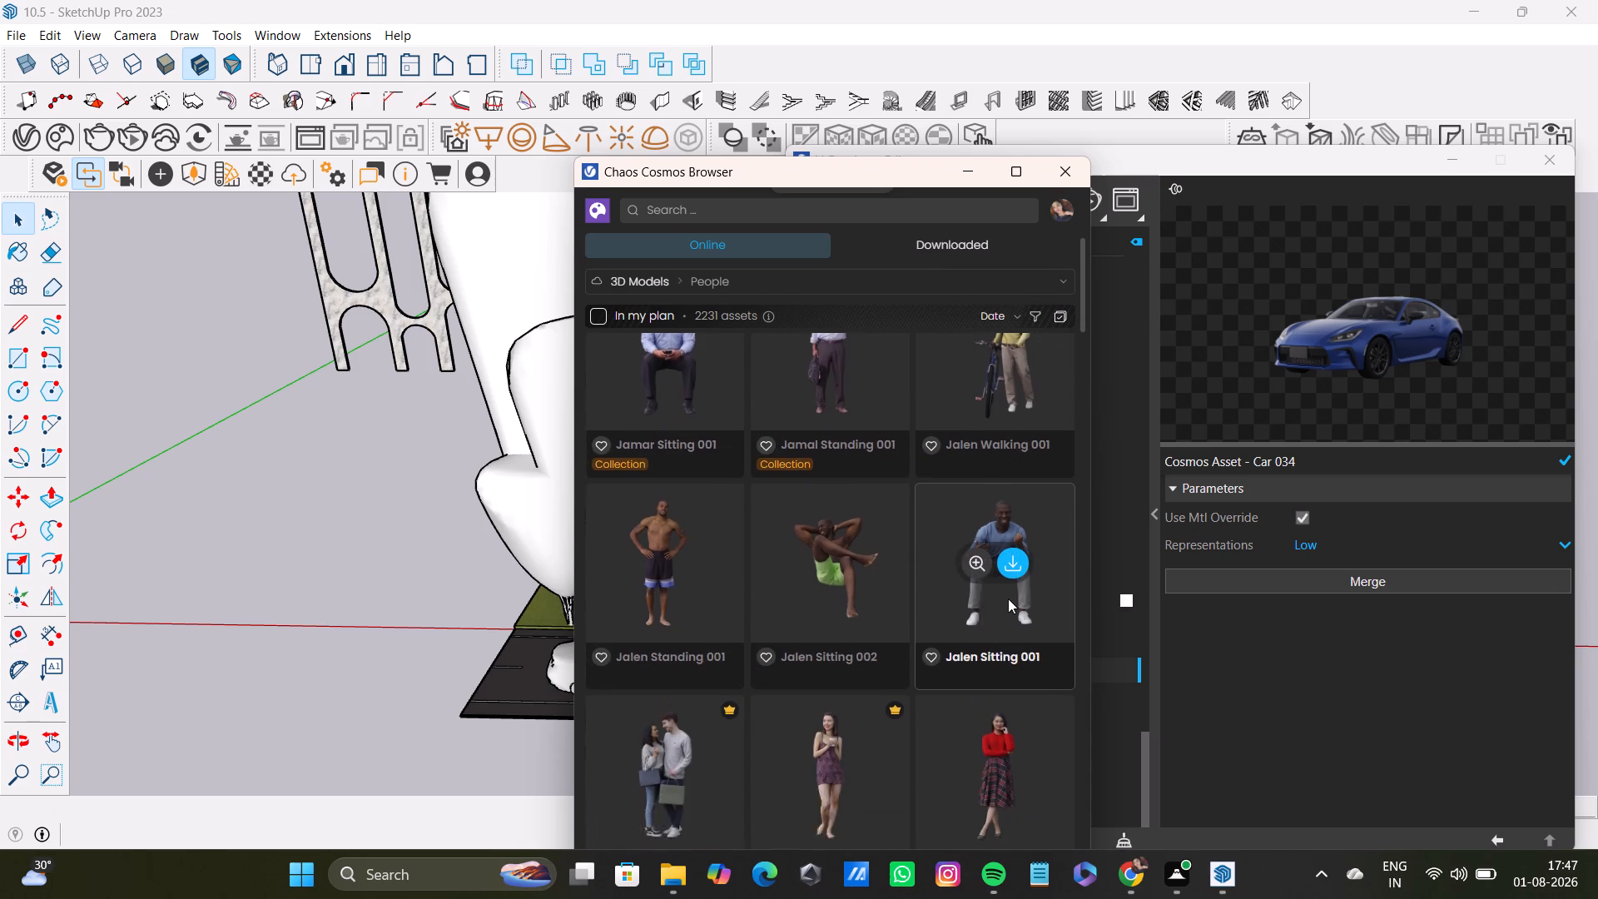
scroll(1008, 599, "up", 3)
left_click(1018, 615)
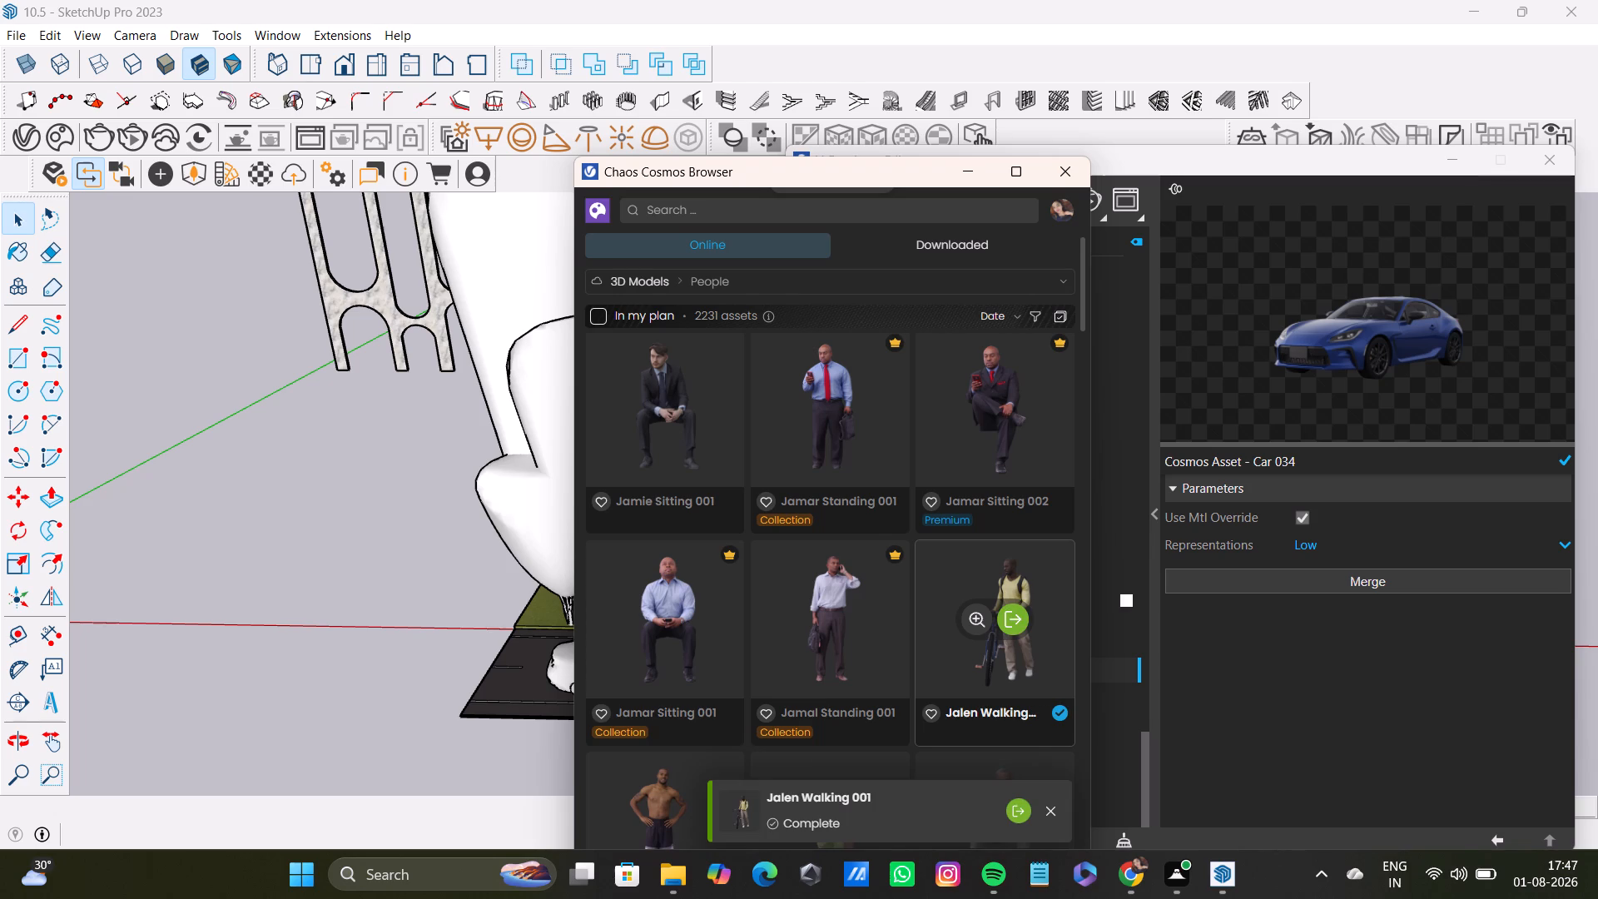
Import the downloaded Tariq 001 Standing figure and place two copies, one beyond the road's end and one in front of the road.
left_click(976, 251)
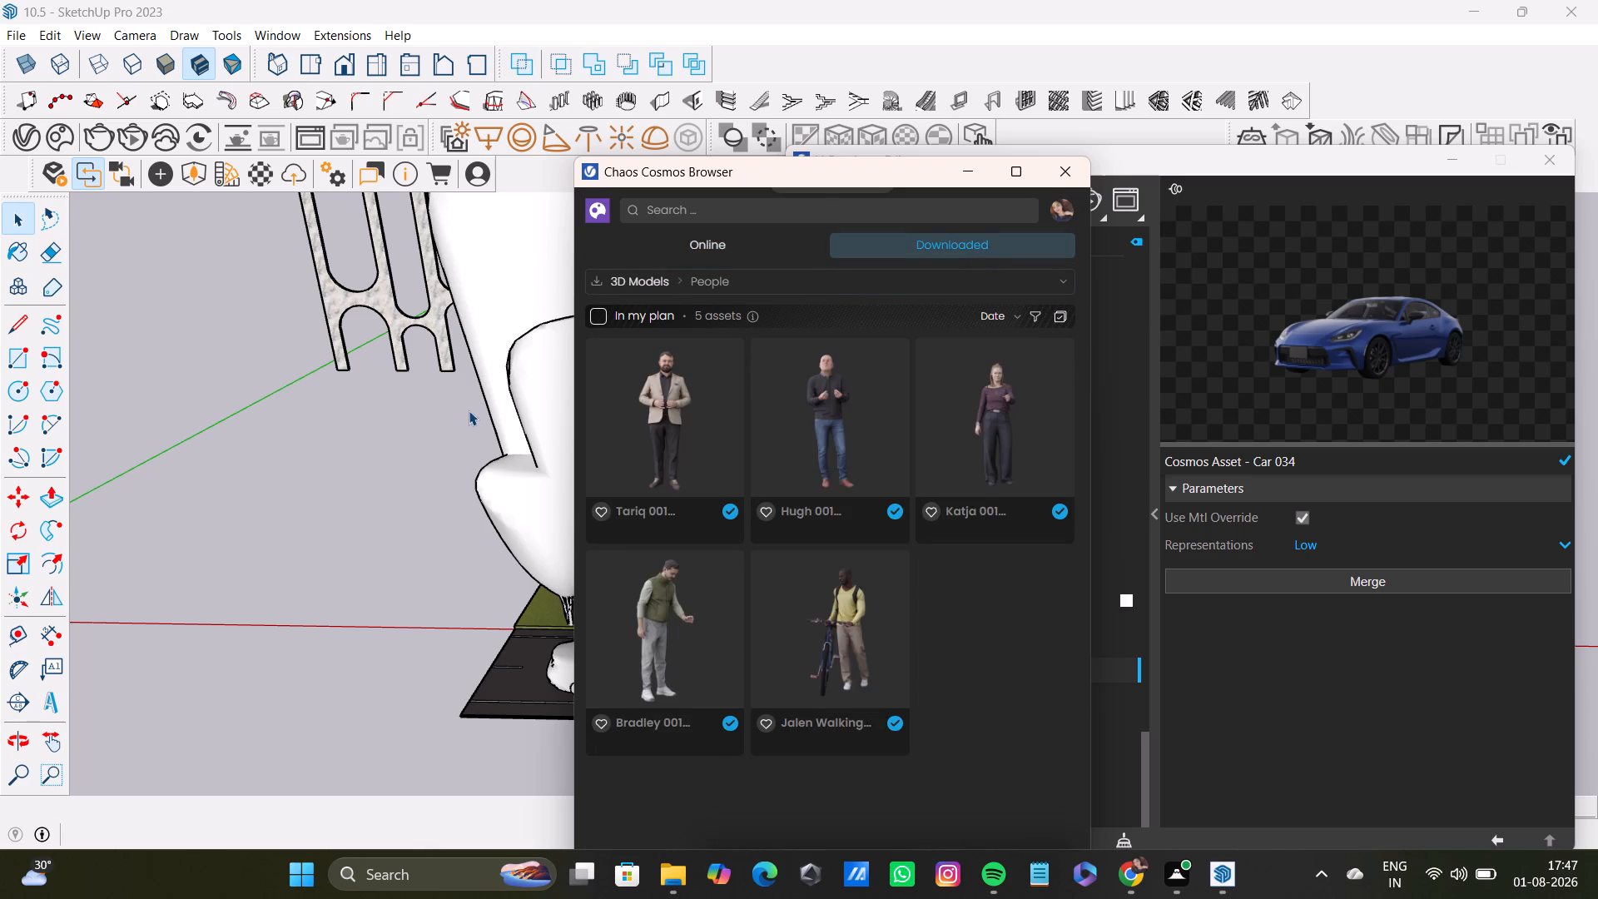
left_click(699, 424)
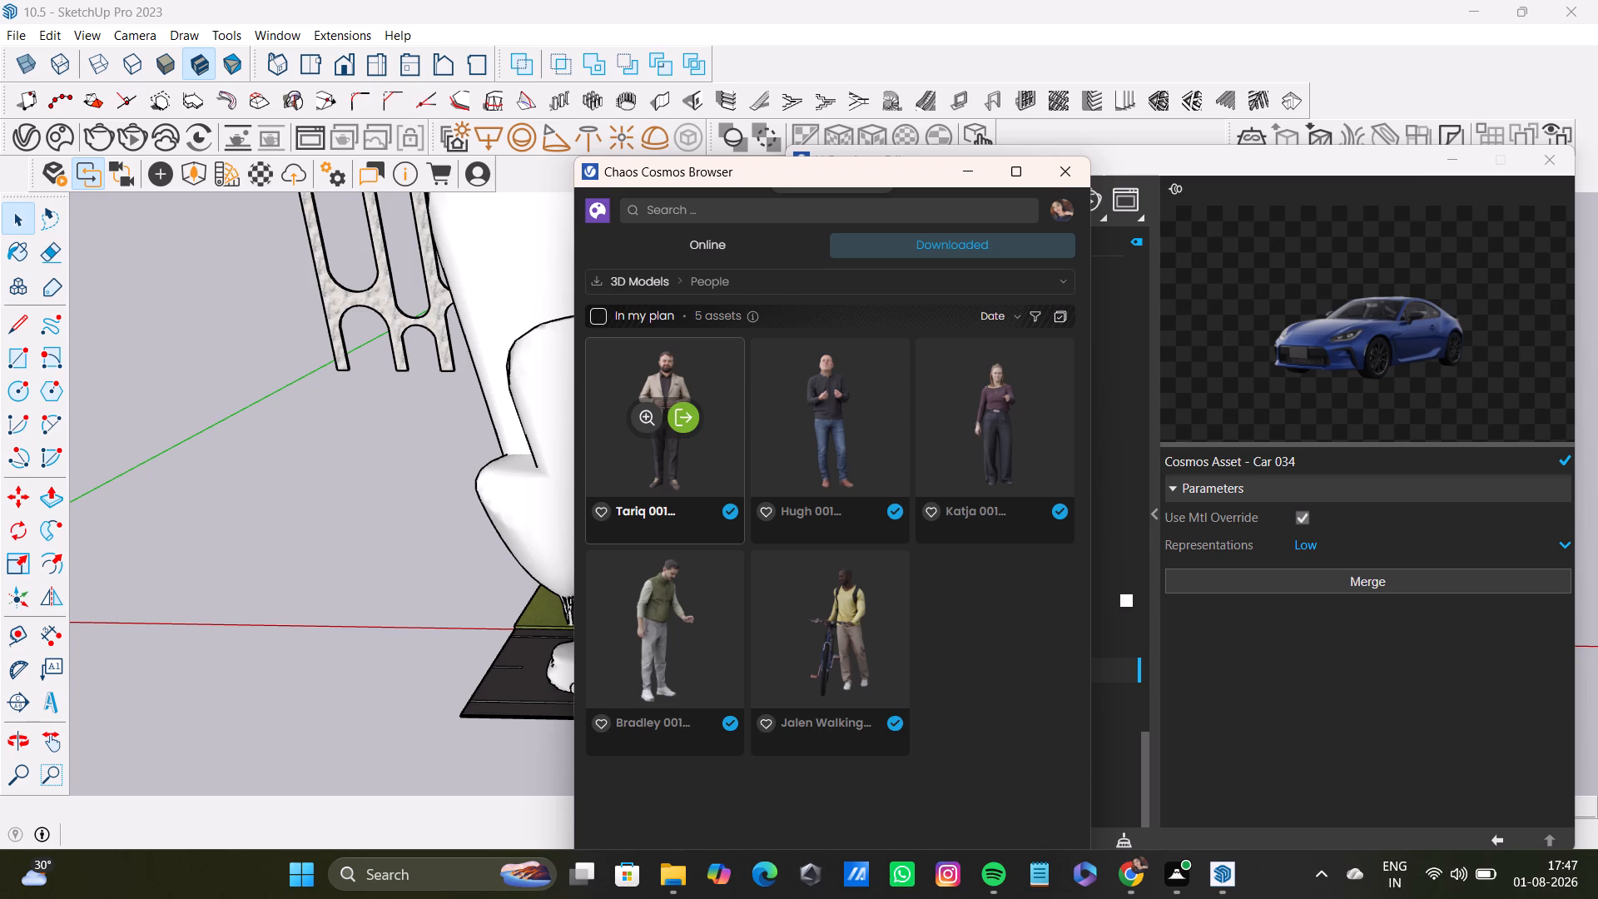
left_click(689, 425)
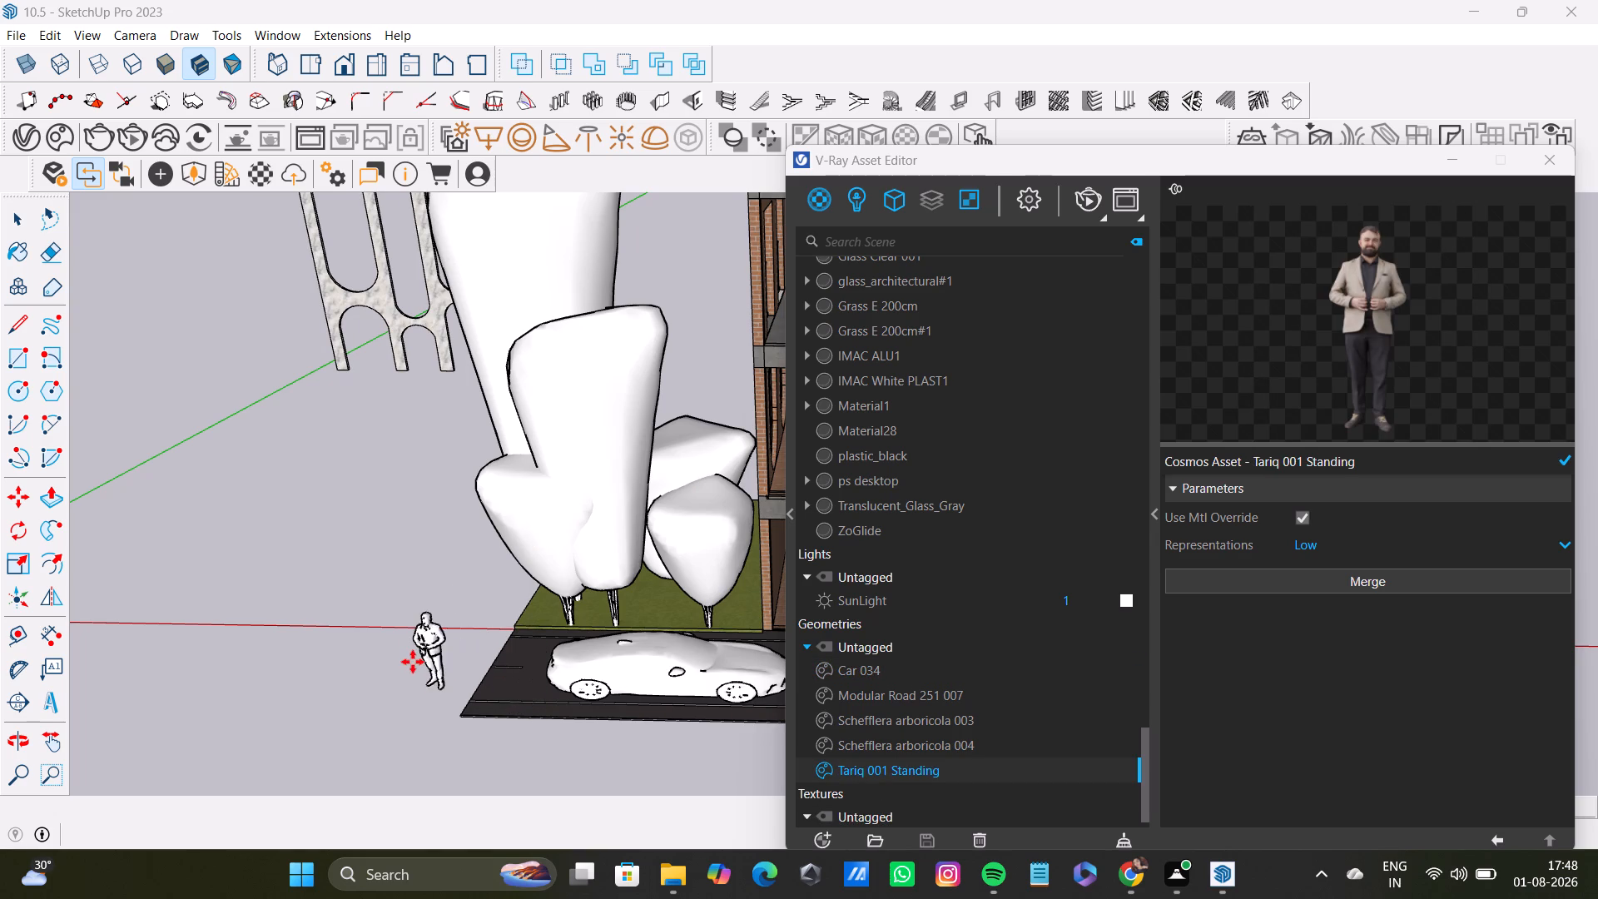
left_click(413, 662)
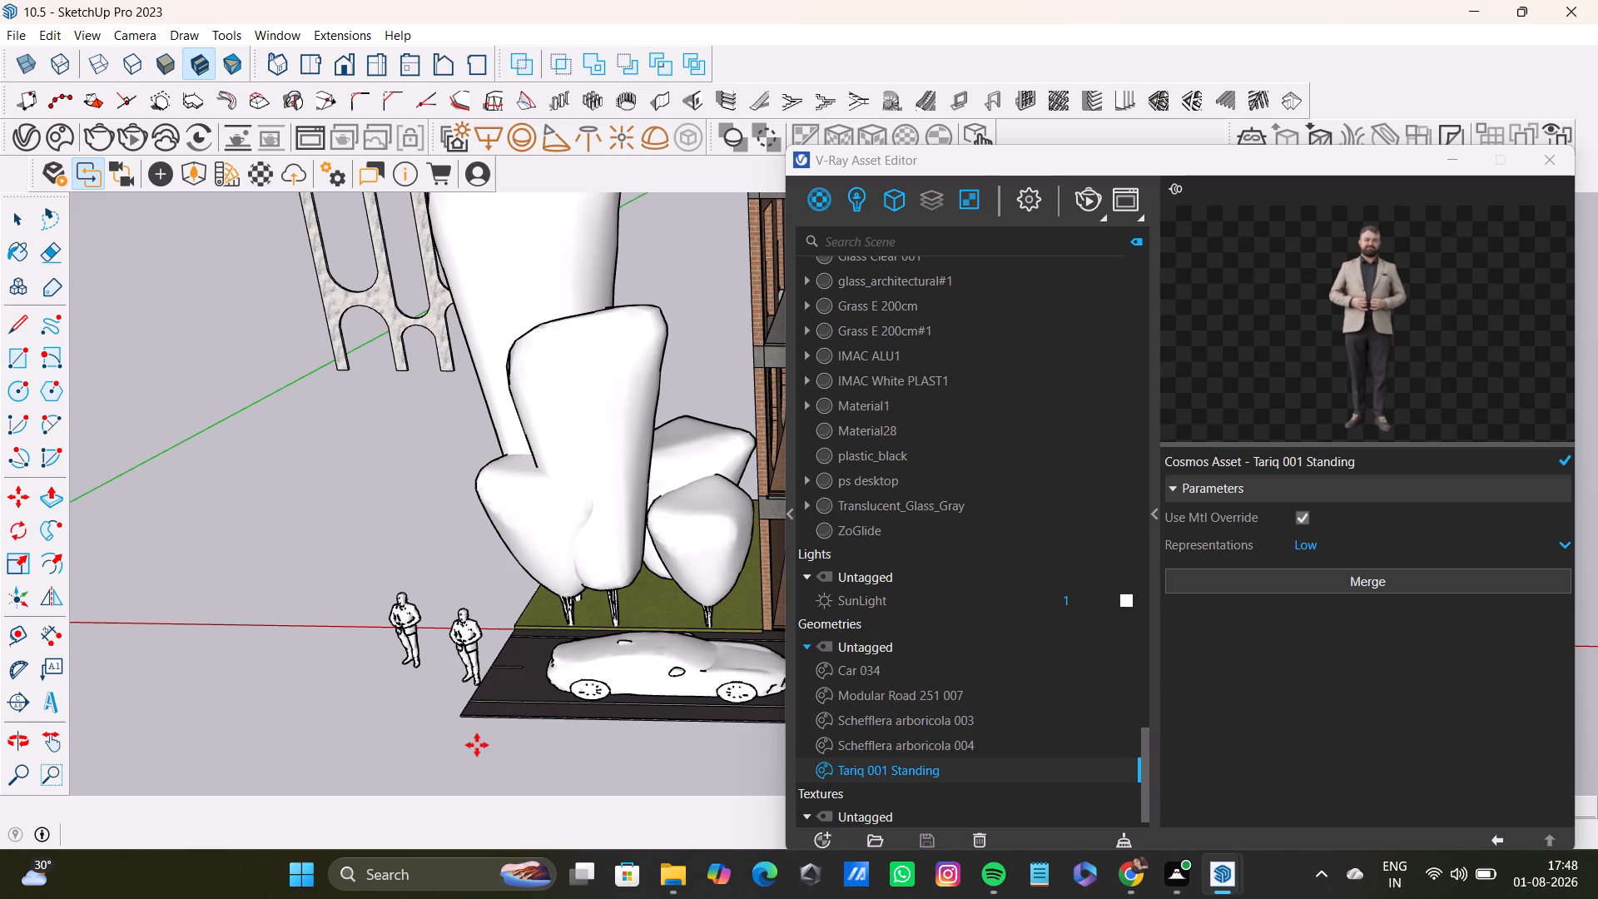
middle_click_drag(479, 735, 308, 623, "shift")
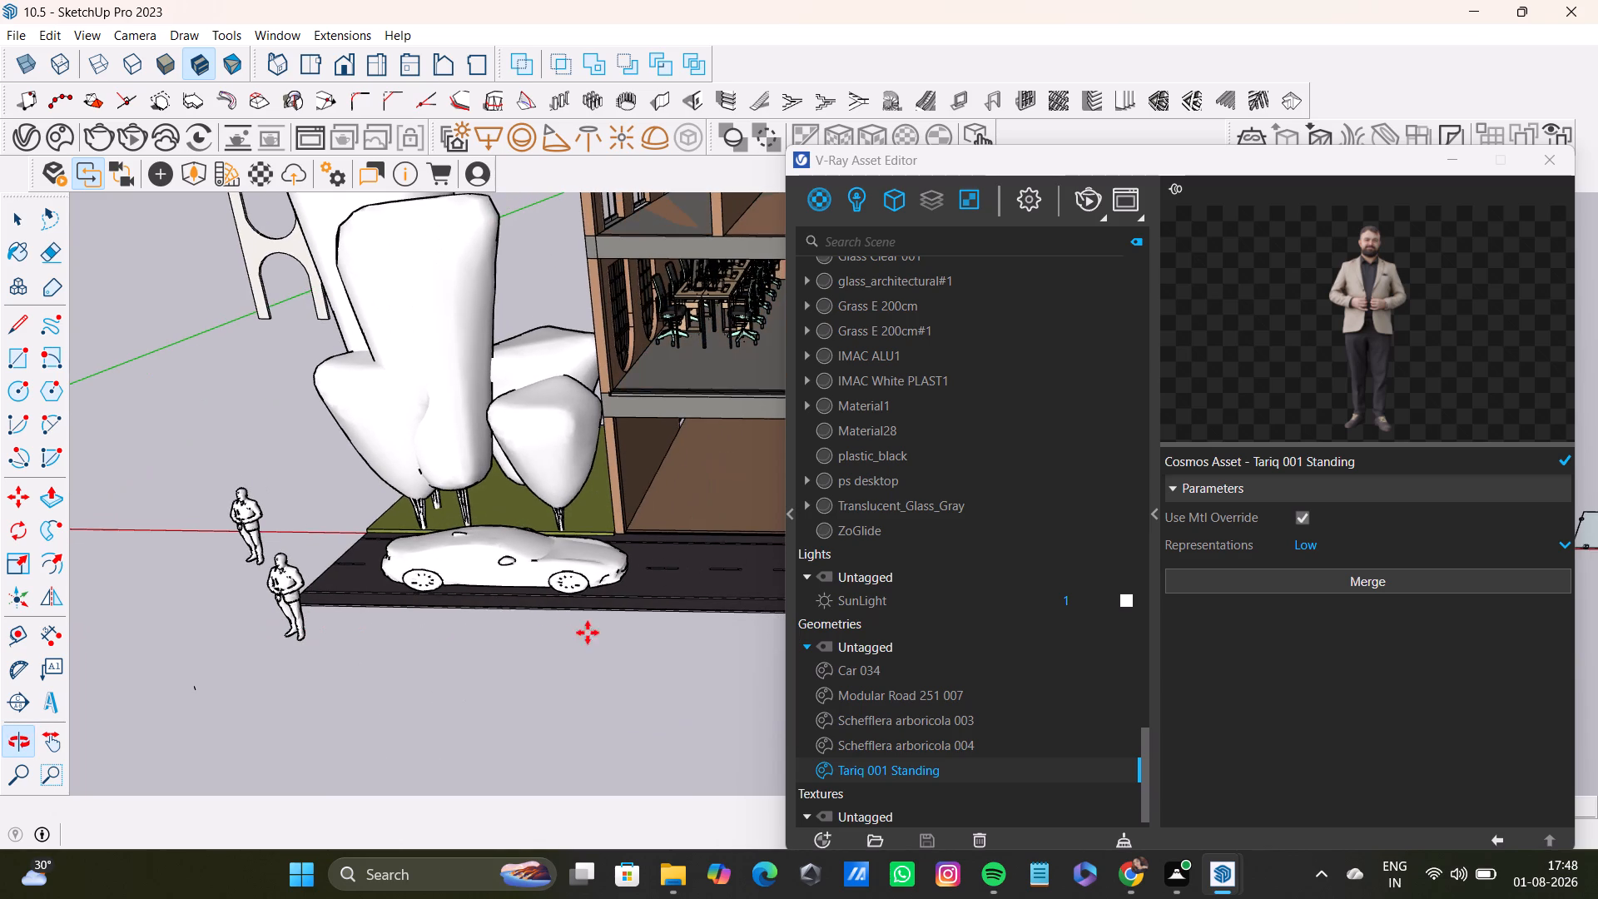
left_click(627, 676)
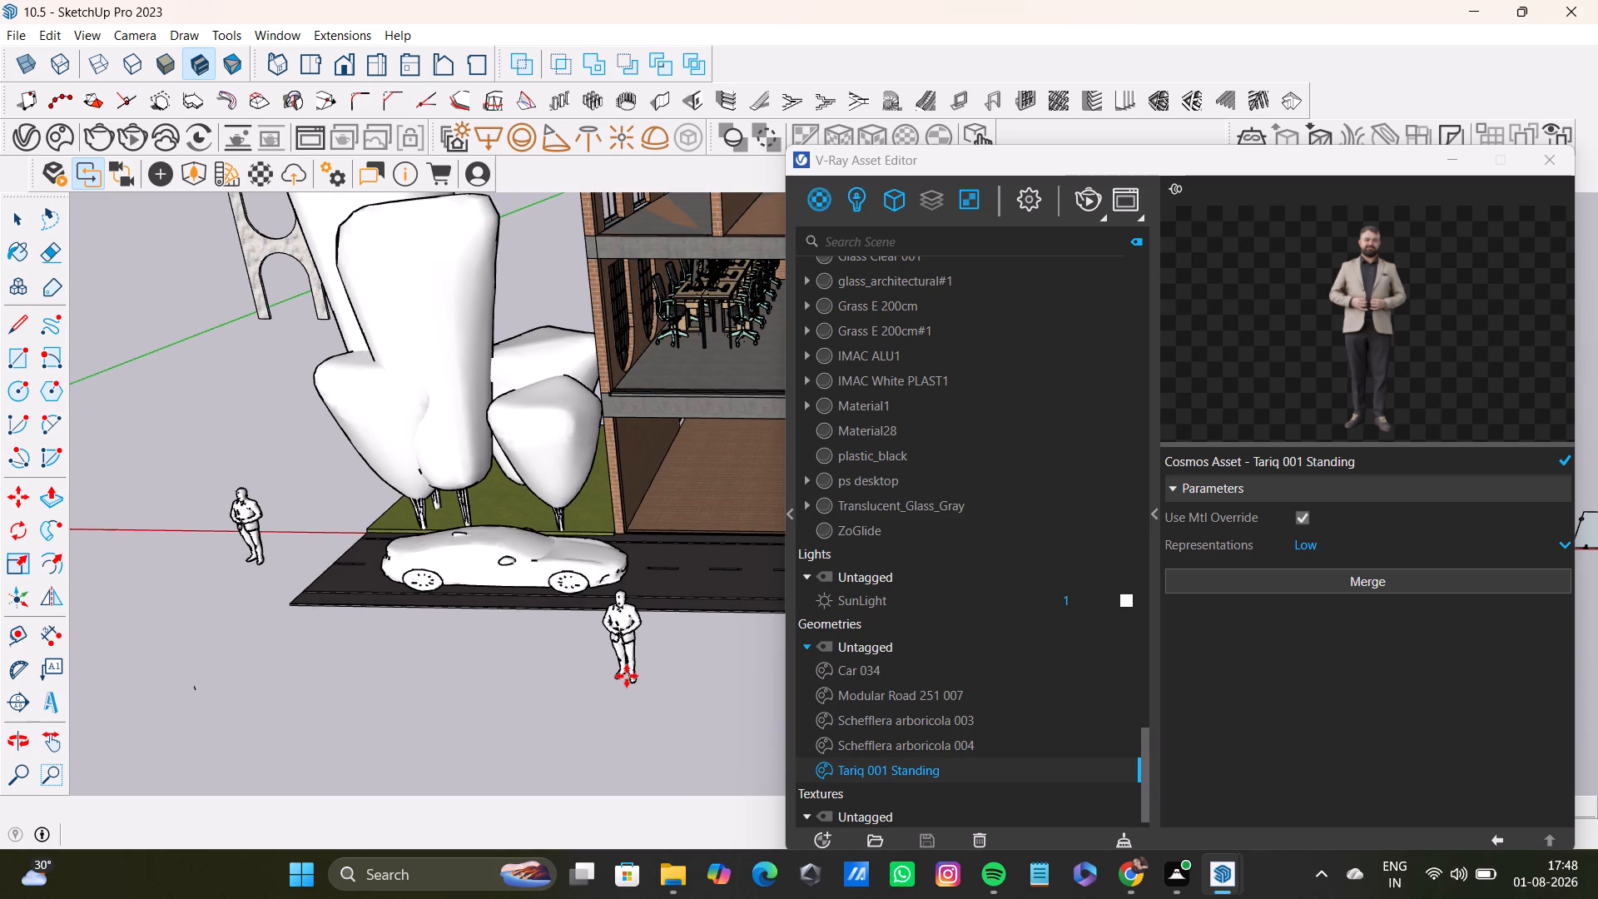
Import the downloaded Hugh 001 Standing figure and place it at the open front of the building's ground floor.
left_click(53, 135)
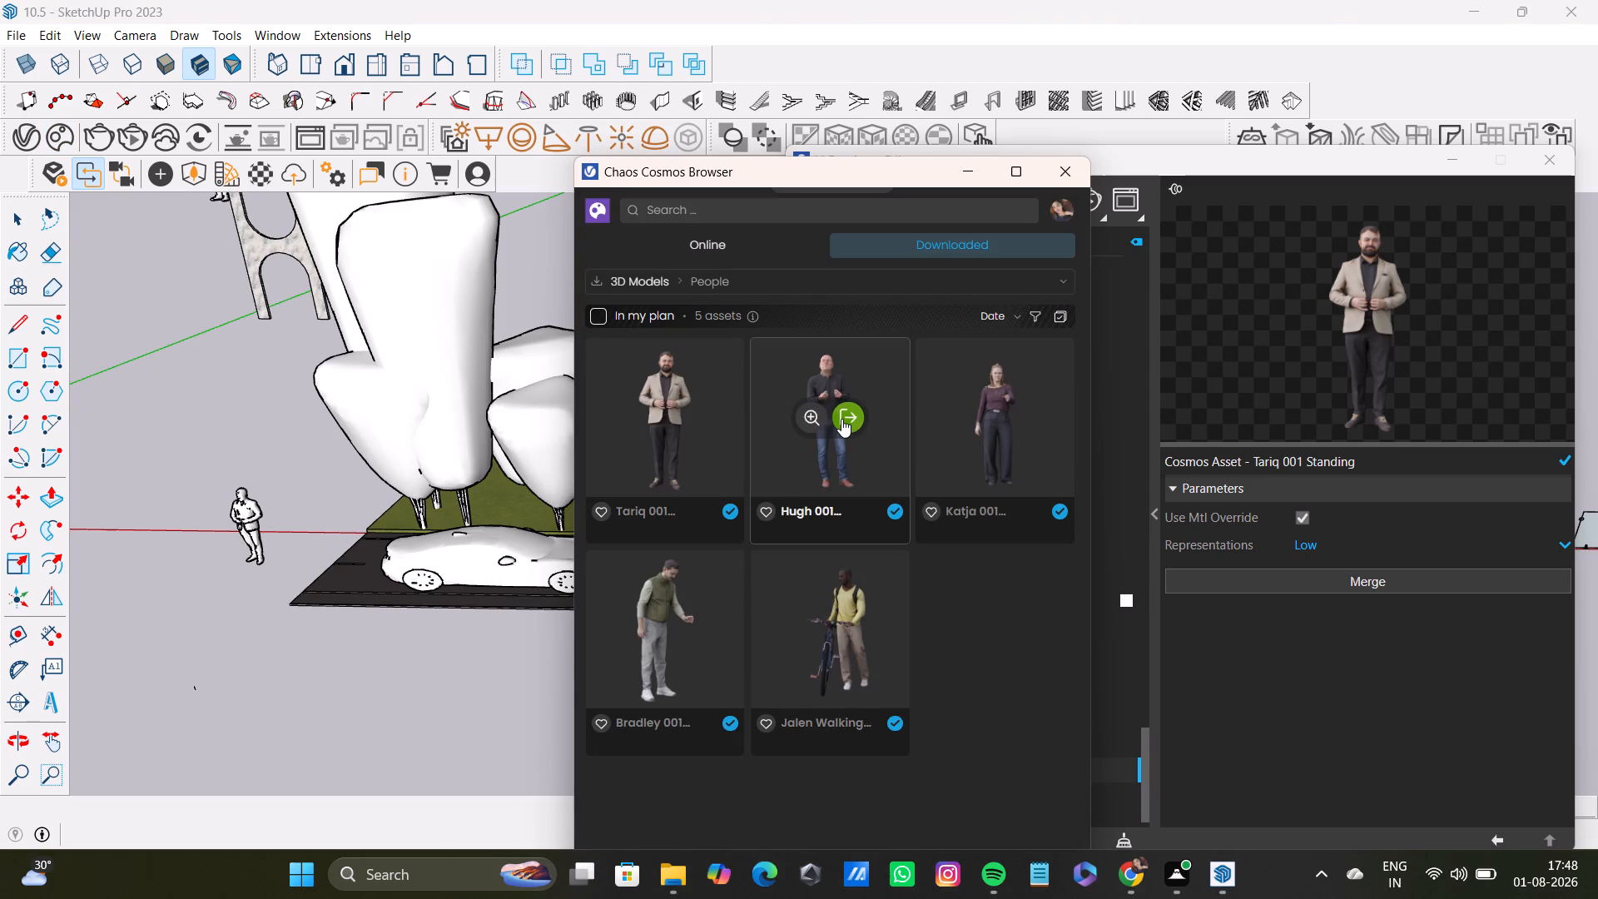
left_click(841, 419)
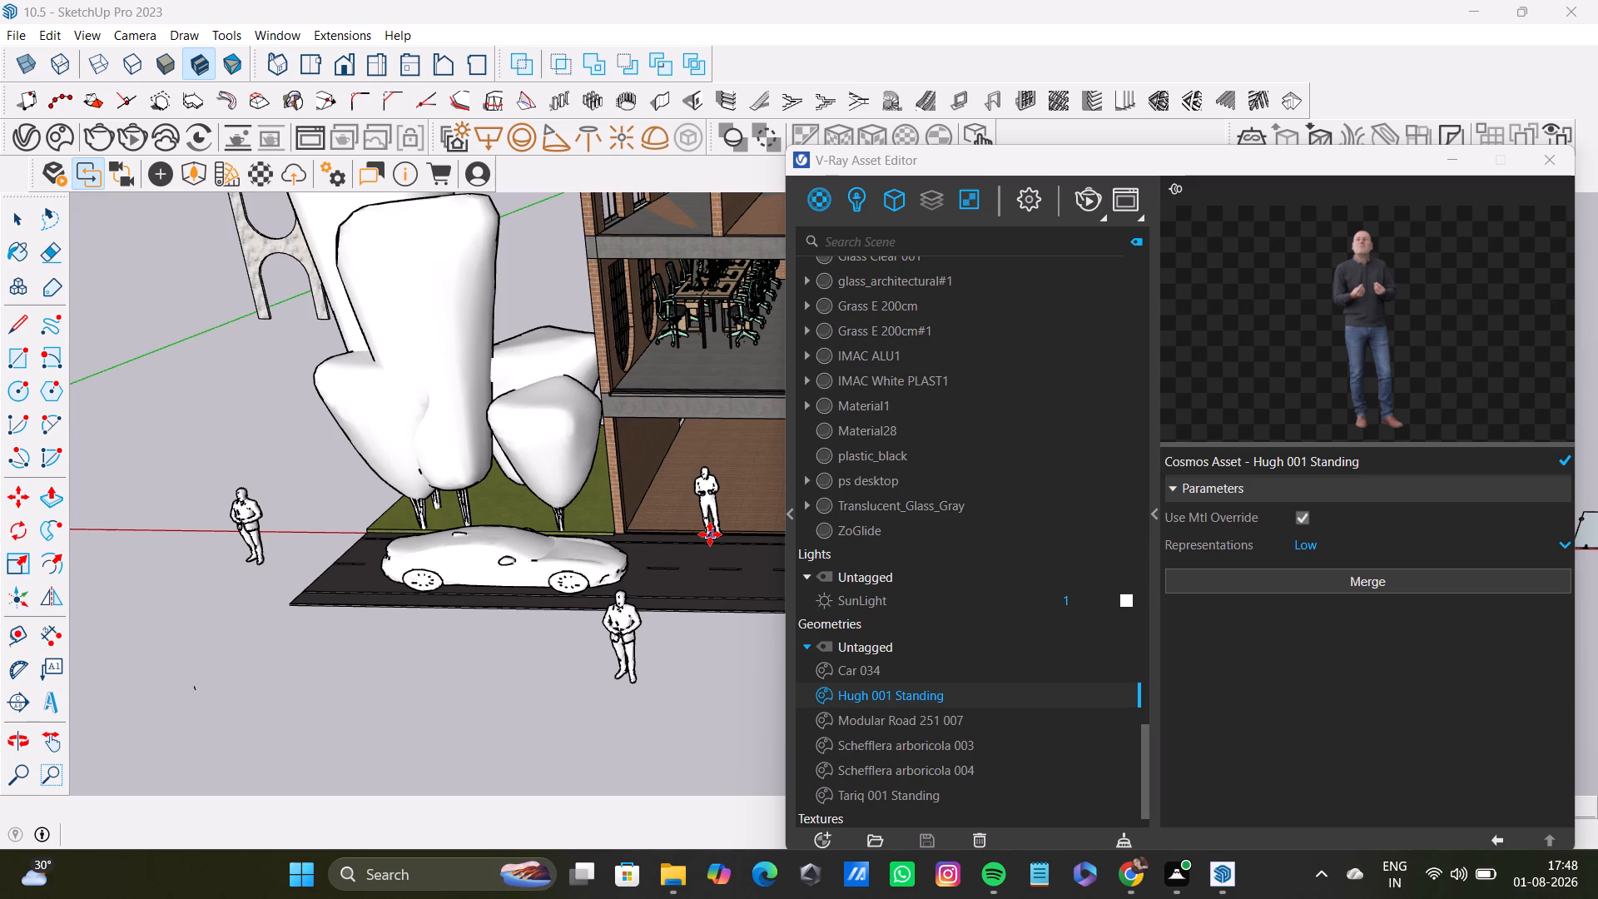
left_click(710, 534)
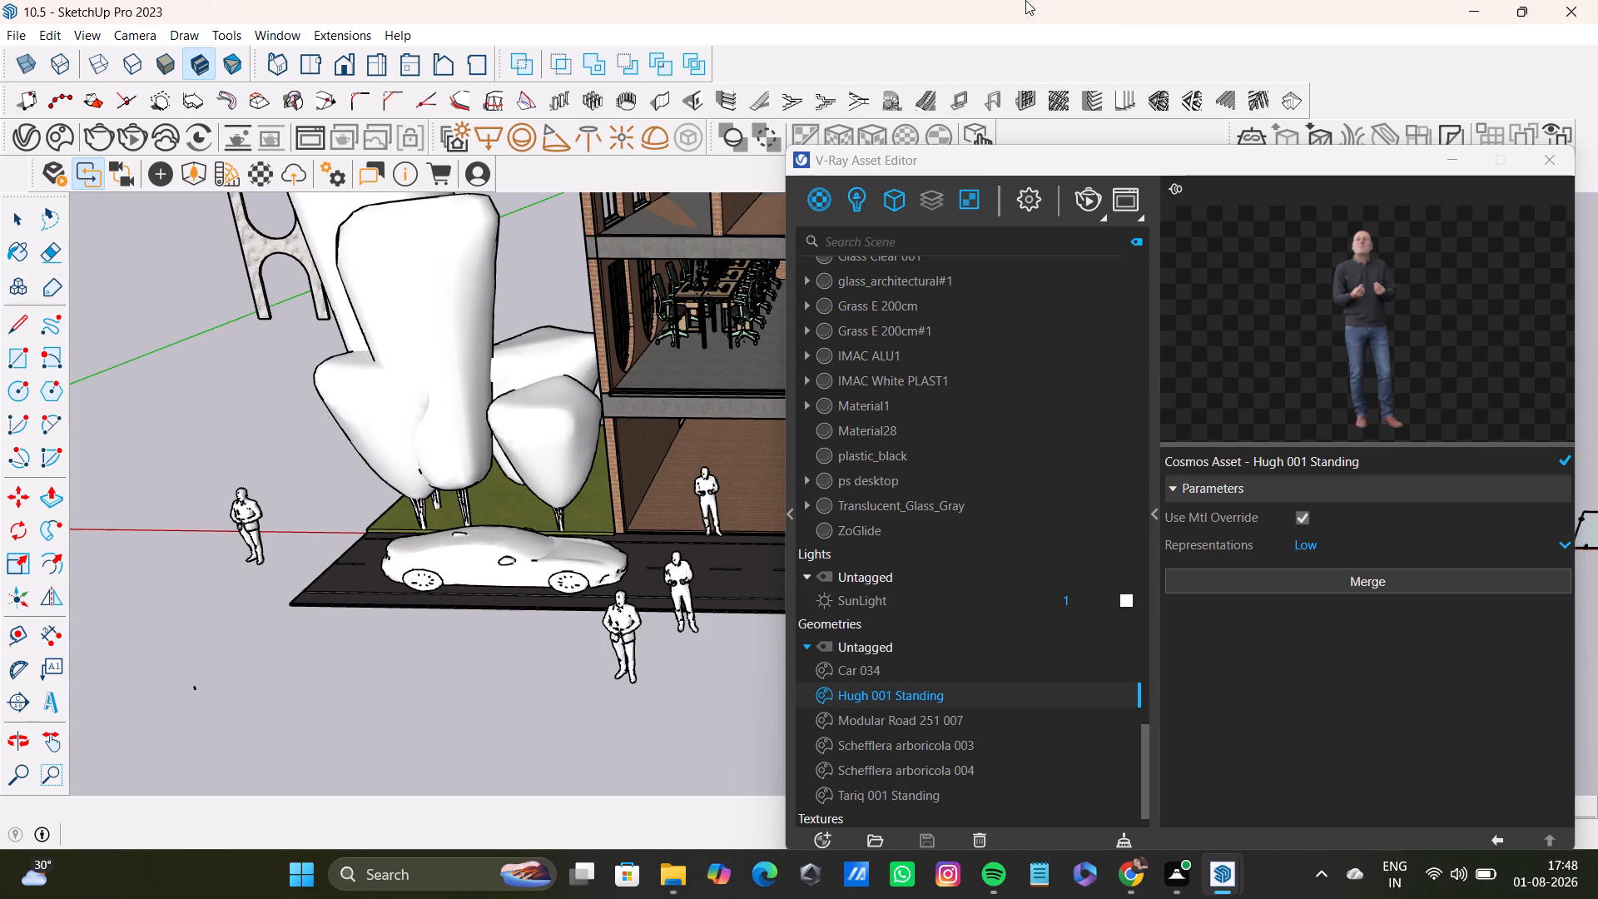
Import the downloaded Katja 001 Standing figure and place it on the road beside the parked car.
left_click(57, 140)
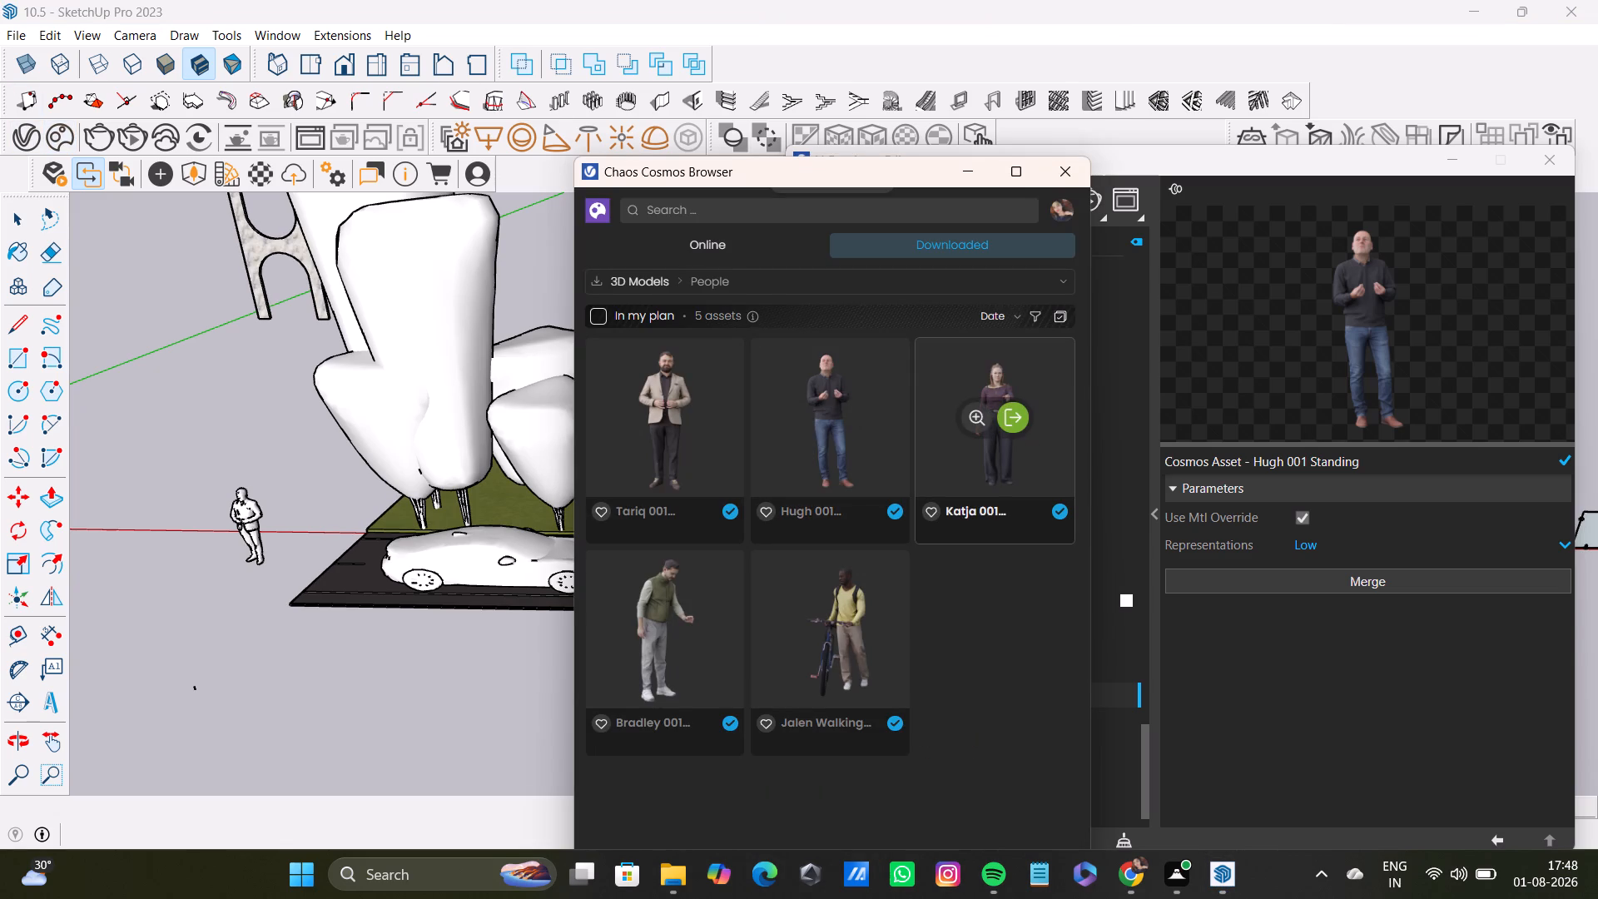
left_click(1020, 436)
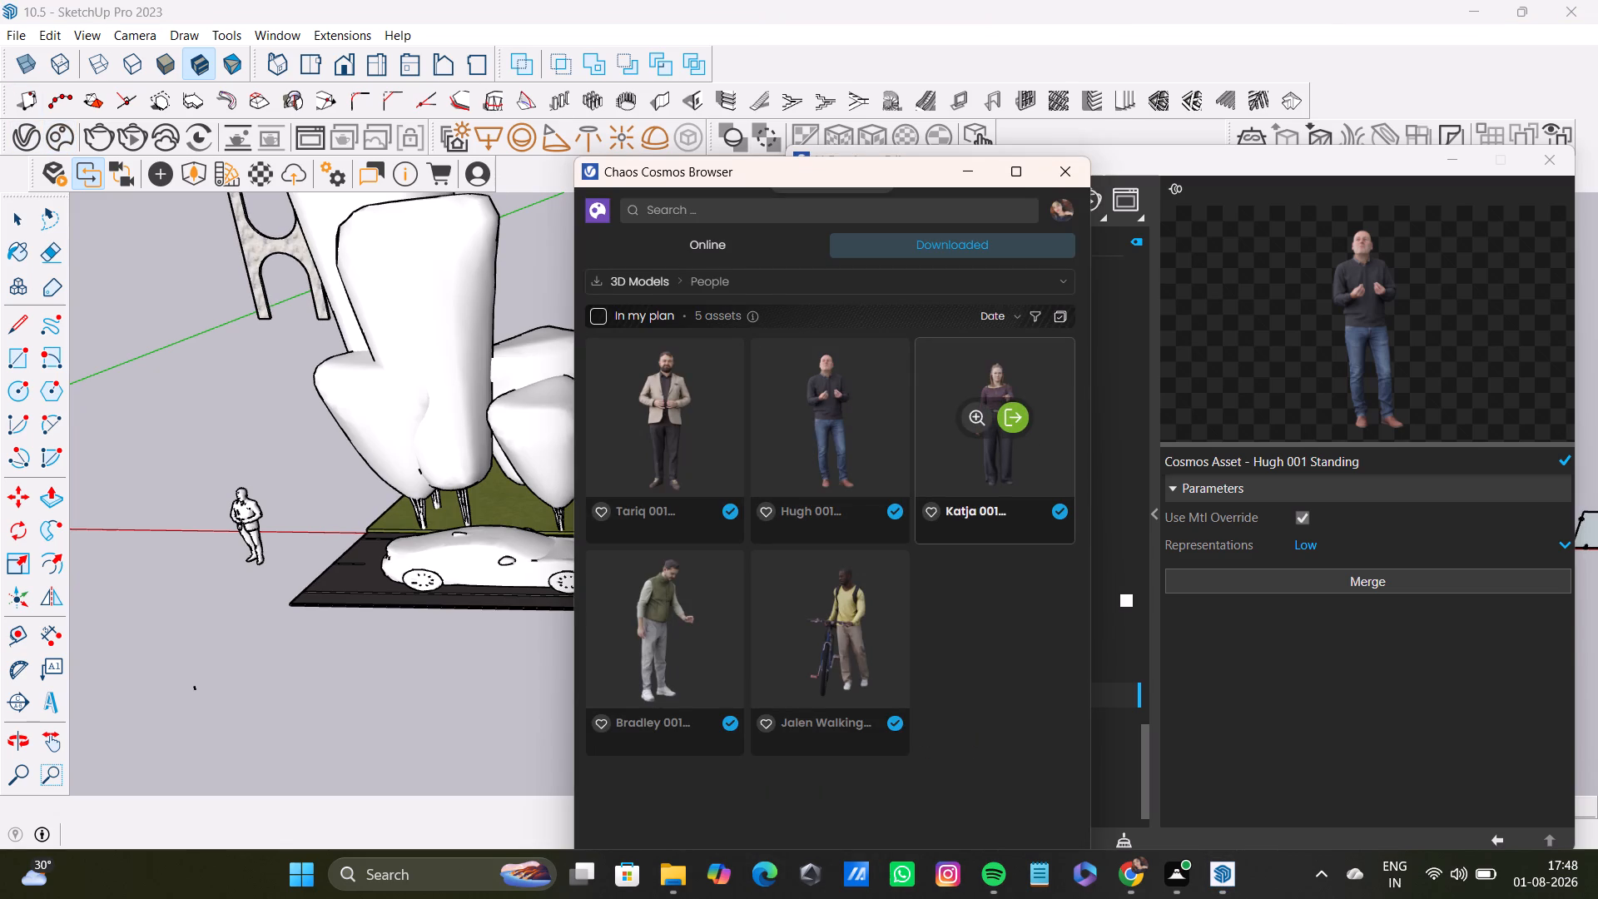
left_click(1020, 416)
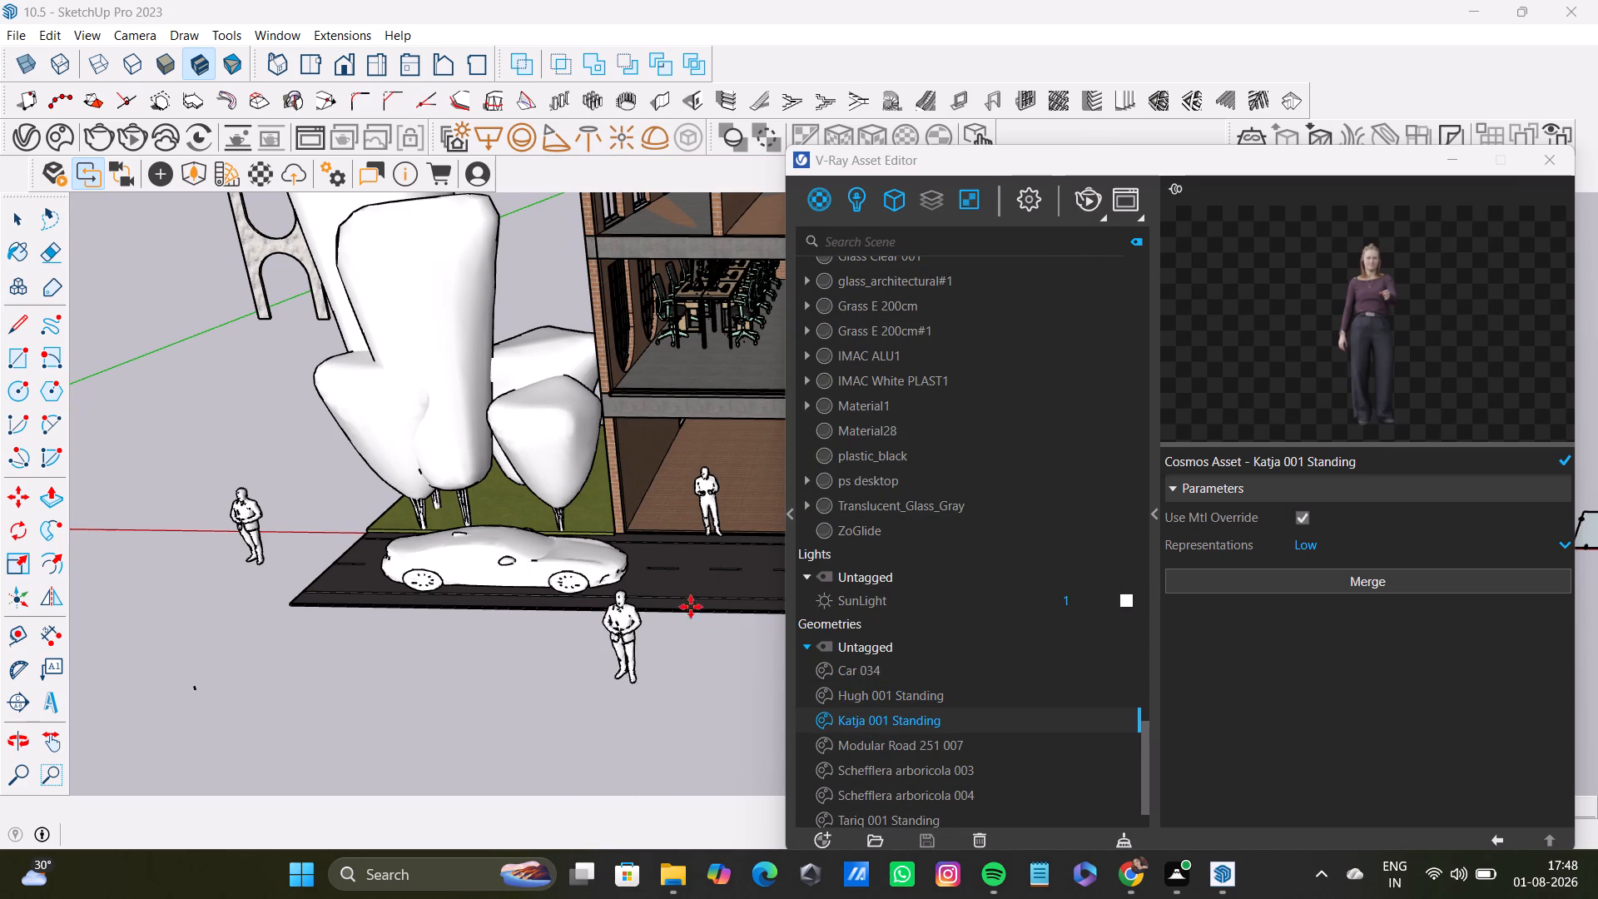
middle_click_drag(702, 636, 963, 649)
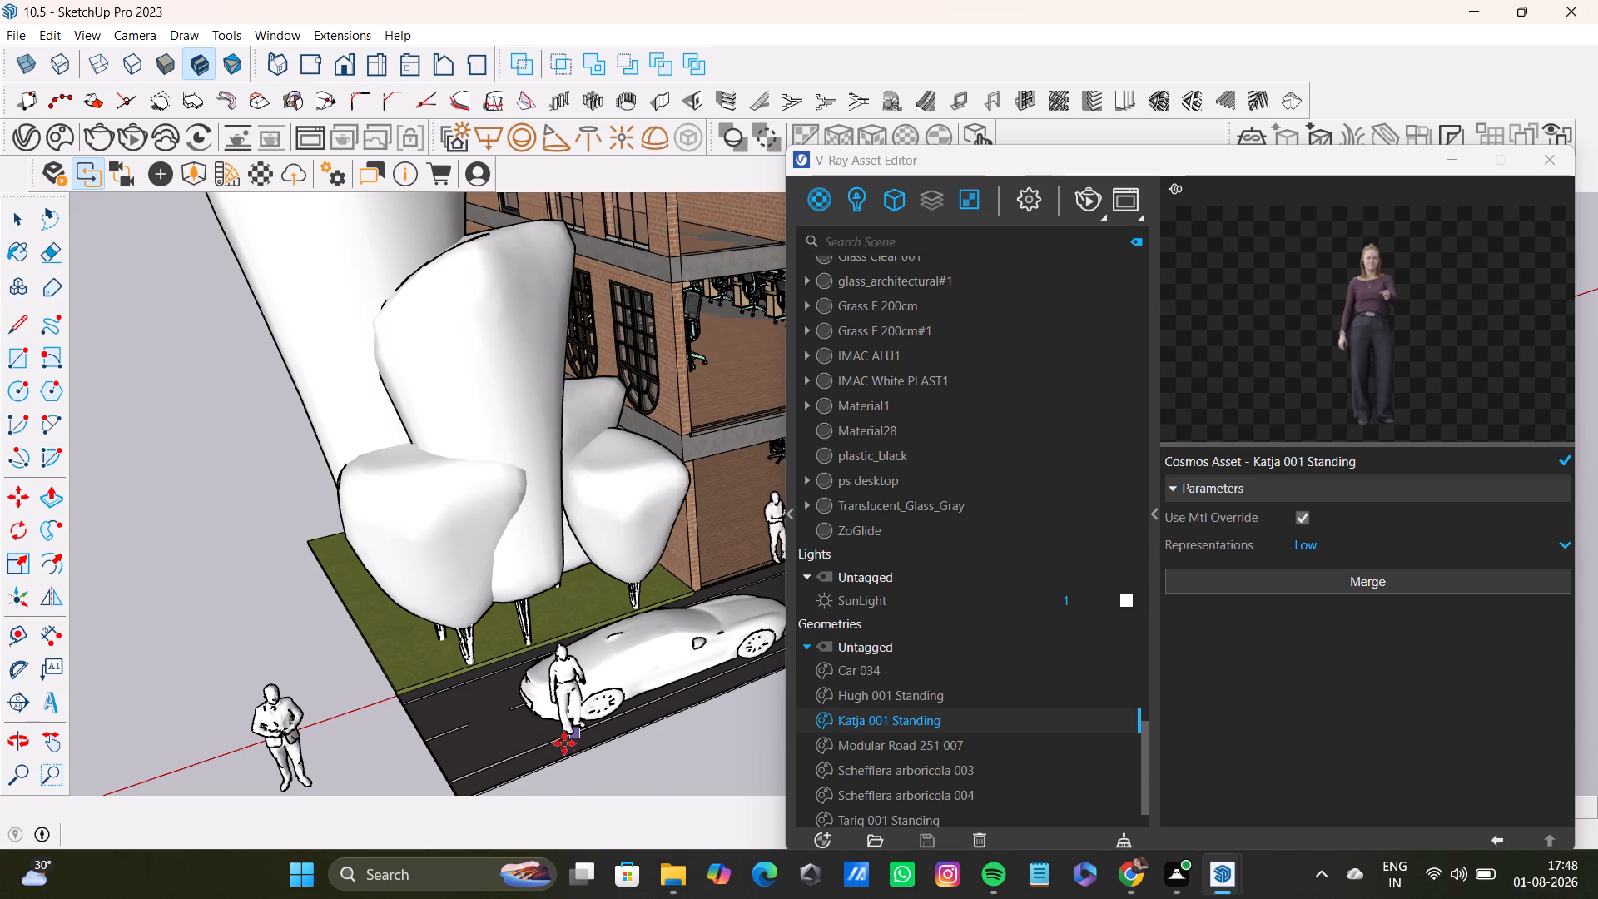
left_click(544, 750)
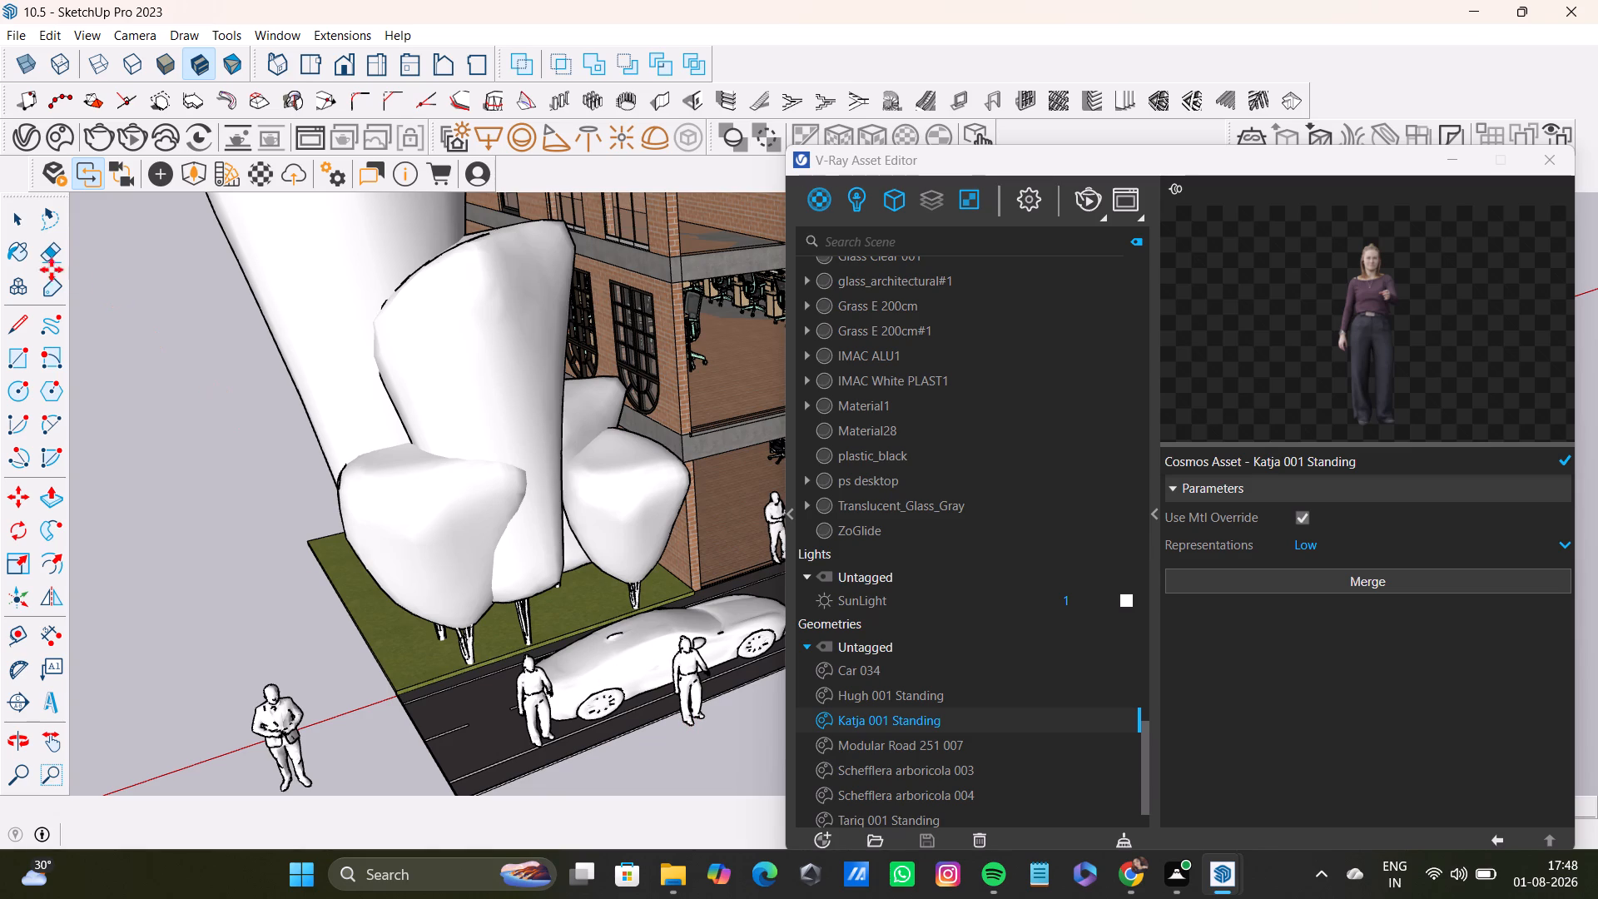
Import Jalen Walking 001 with the bicycle, place it beside the car on the road, and close the asset windows.
left_click(67, 137)
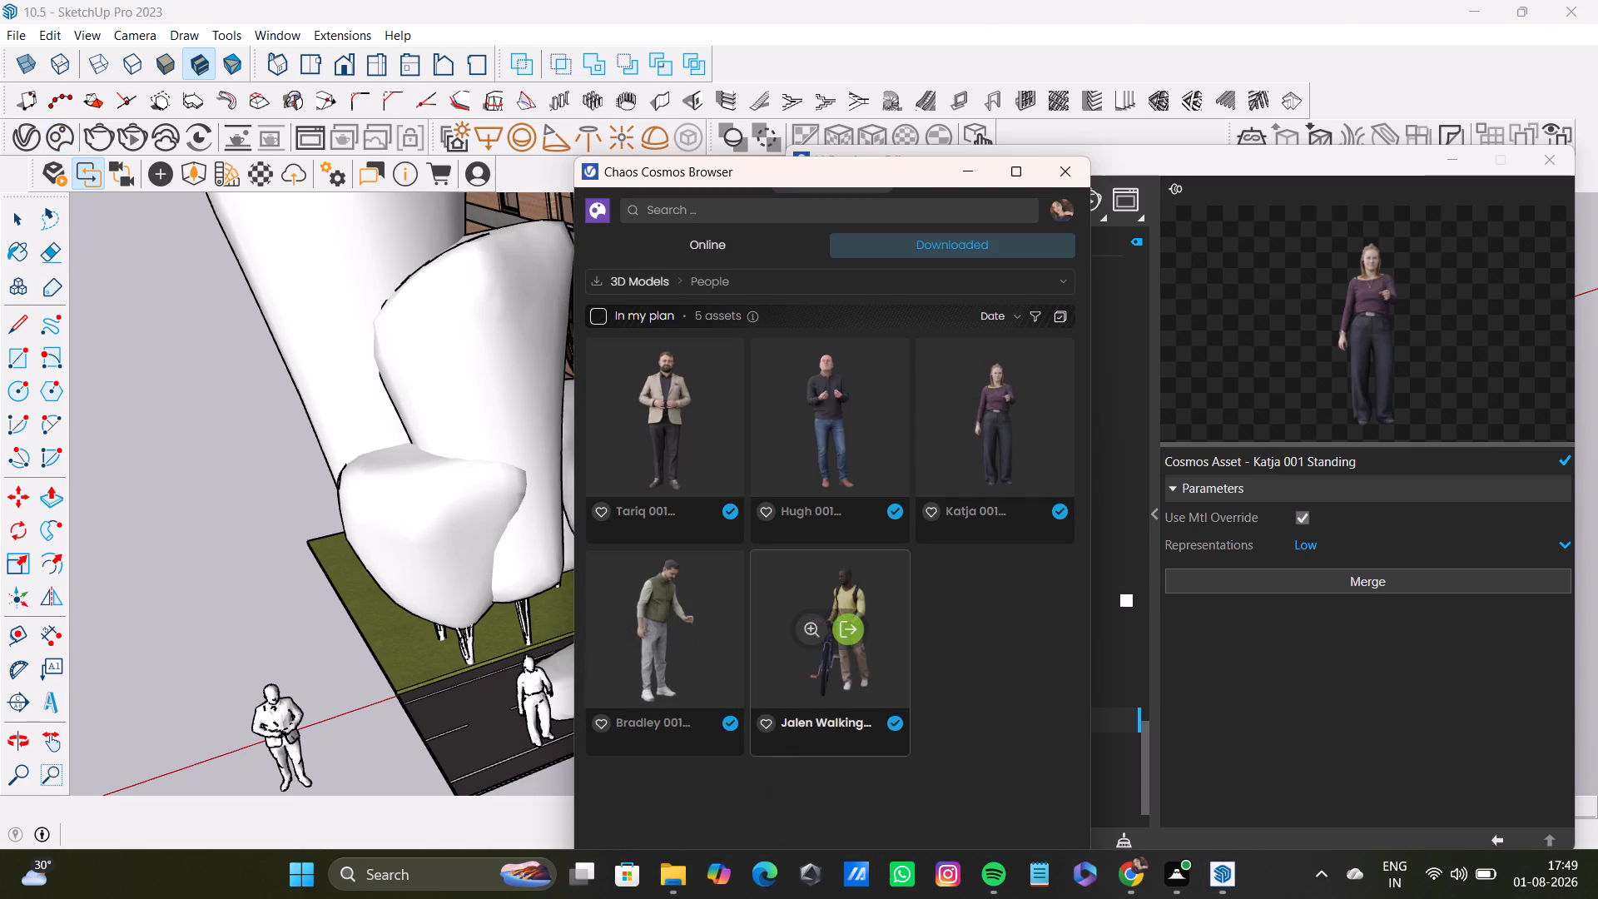
left_click(856, 639)
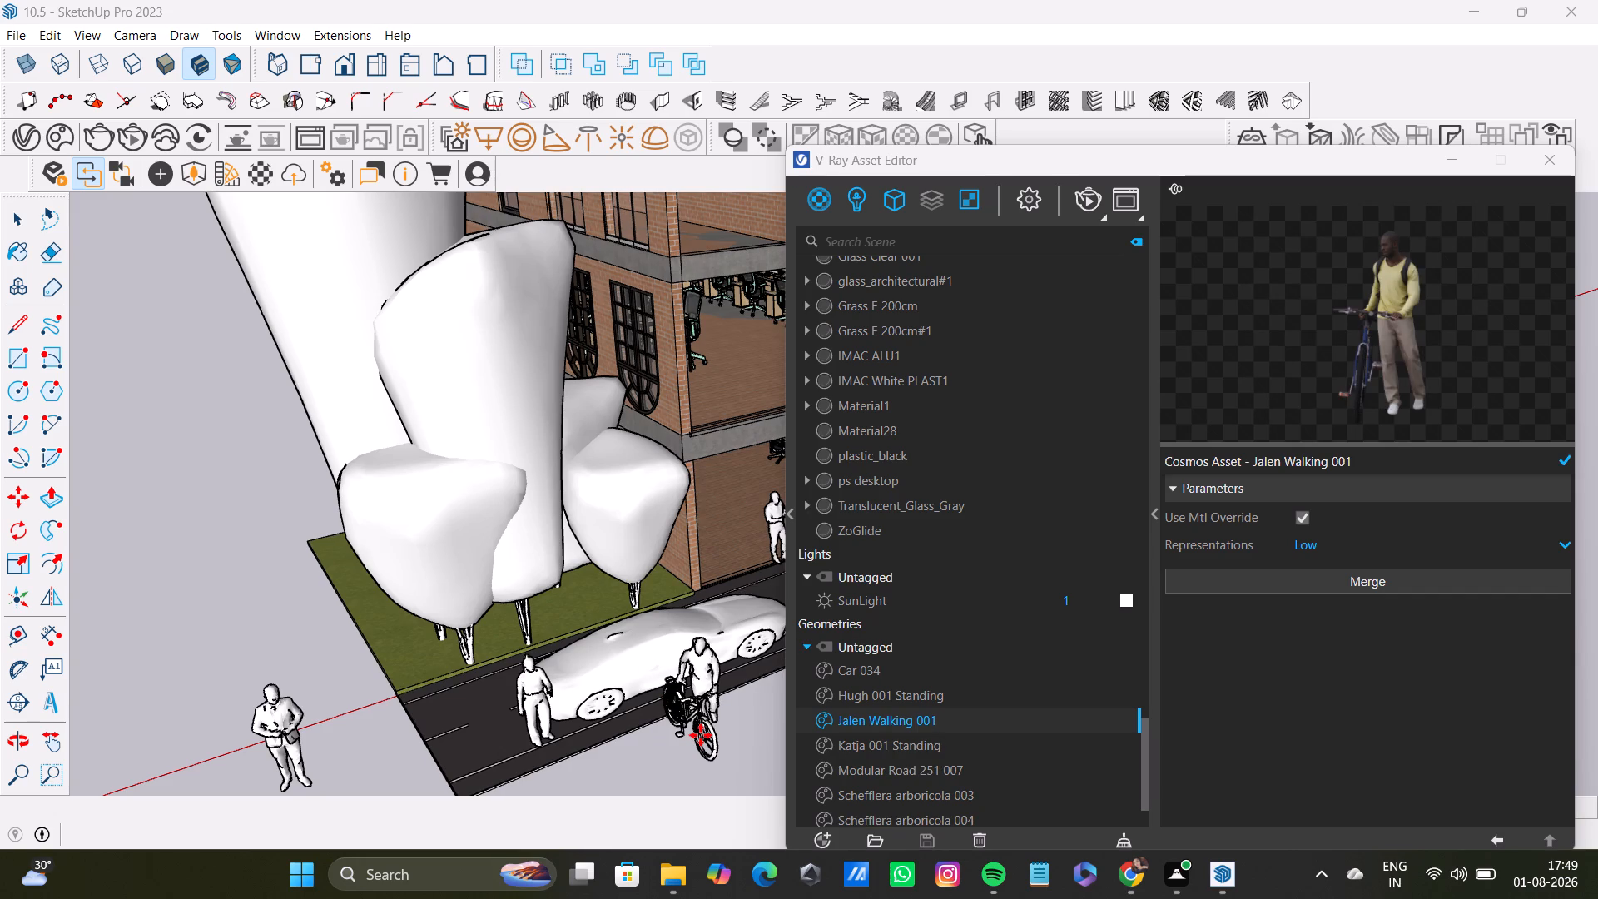
left_click(713, 743)
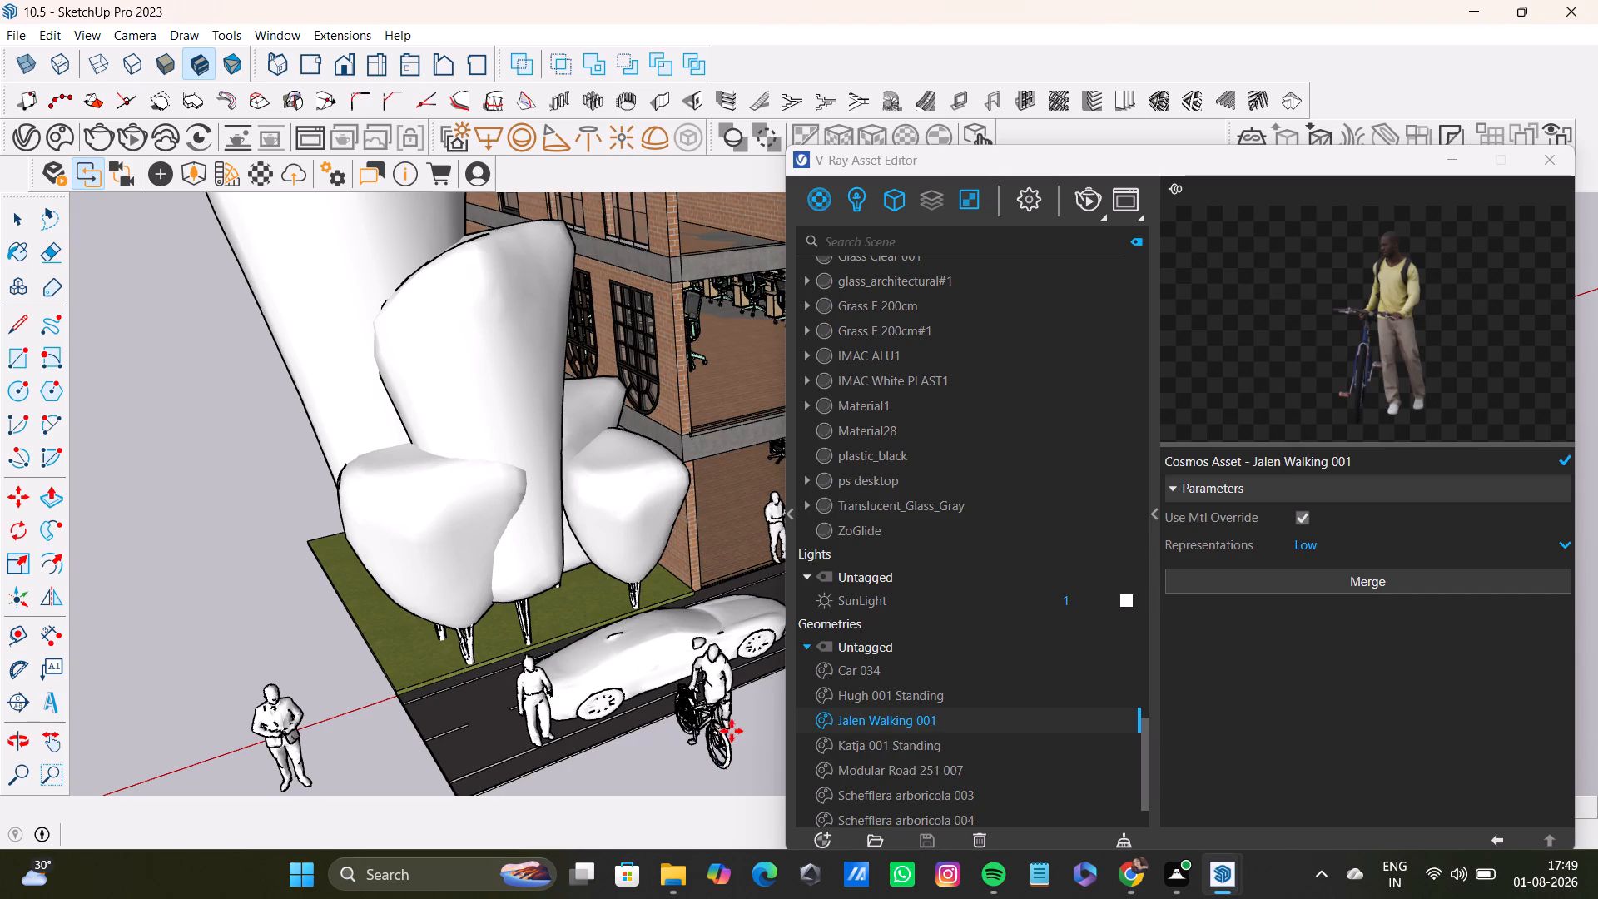
key("space")
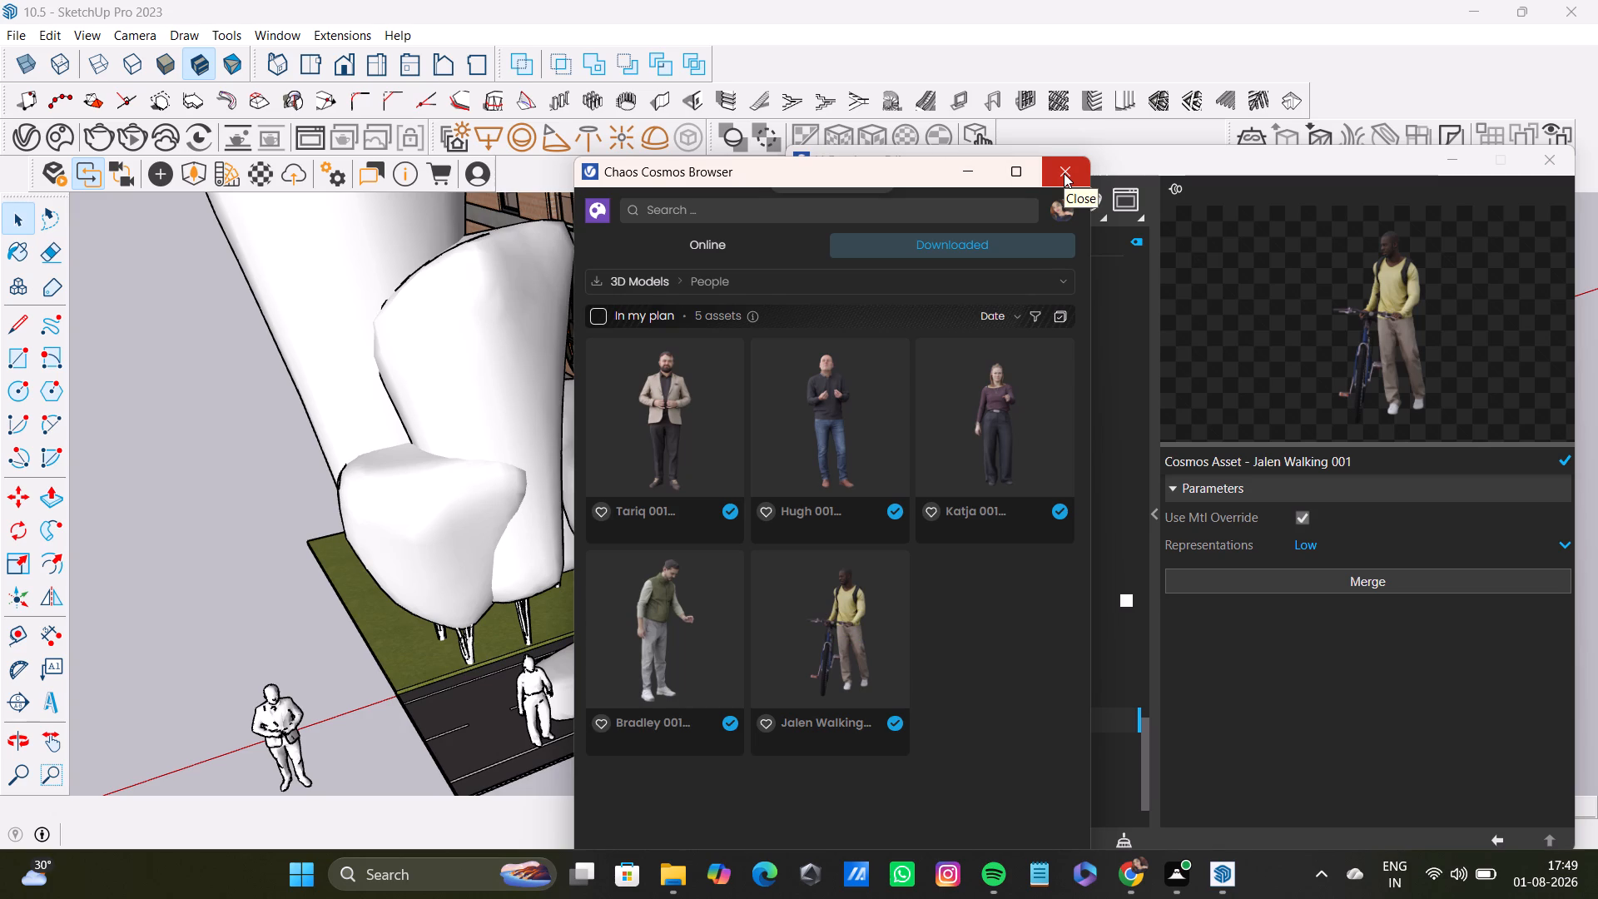
left_click(1064, 173)
left_click(1547, 160)
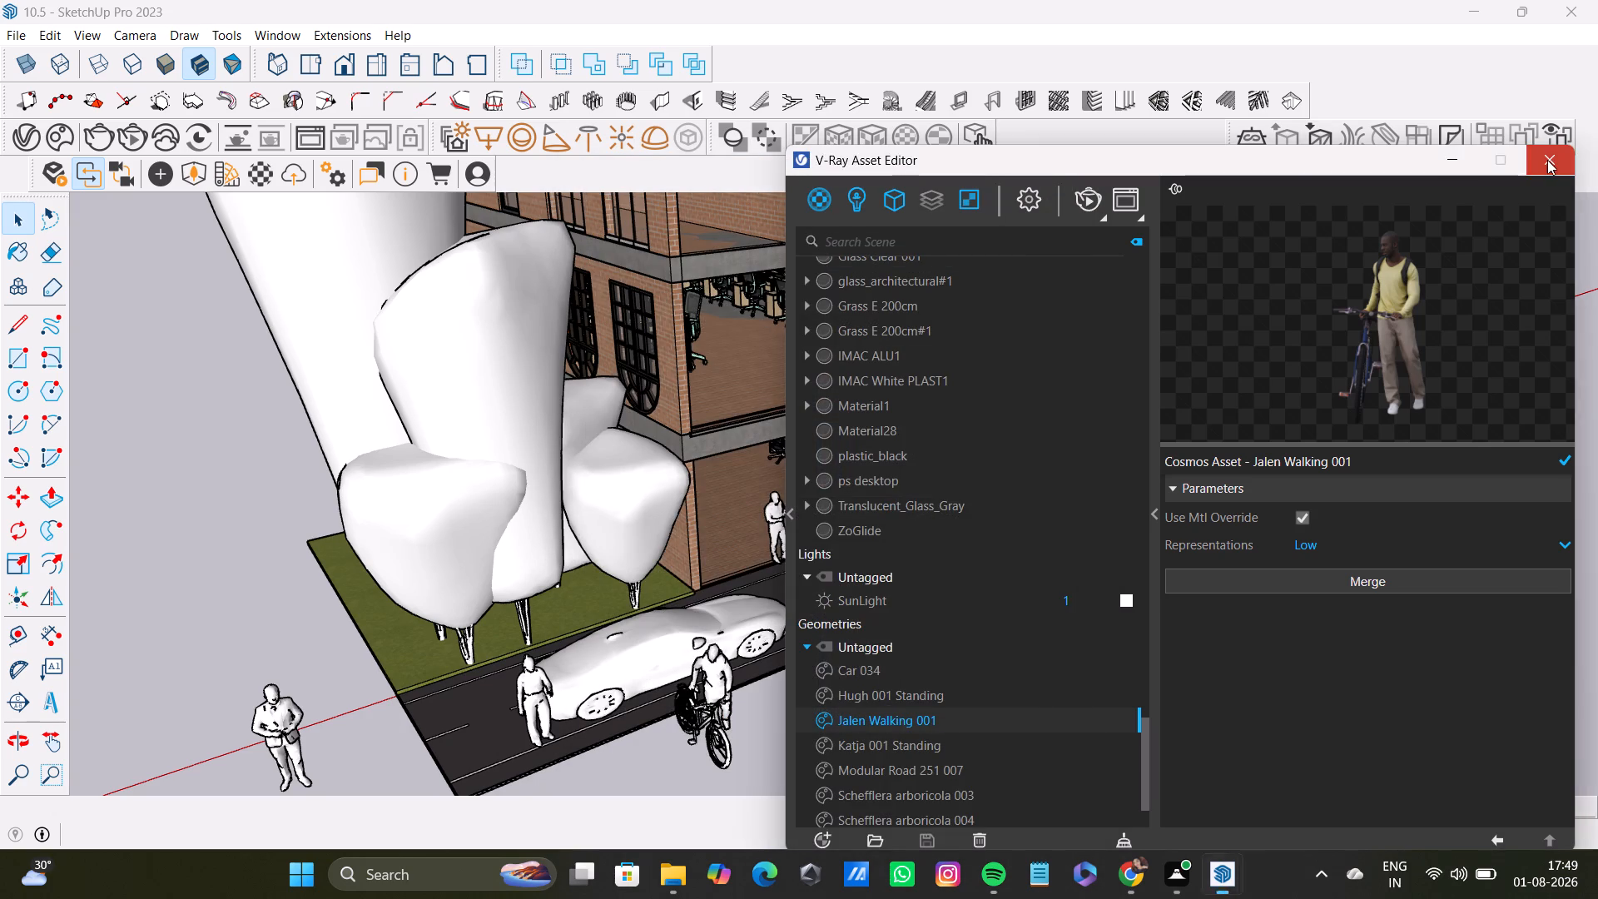
Move the Tariq figure standing in front of the road toward the furnished office one level above the ground floor.
middle_click_drag(1184, 621, 880, 641)
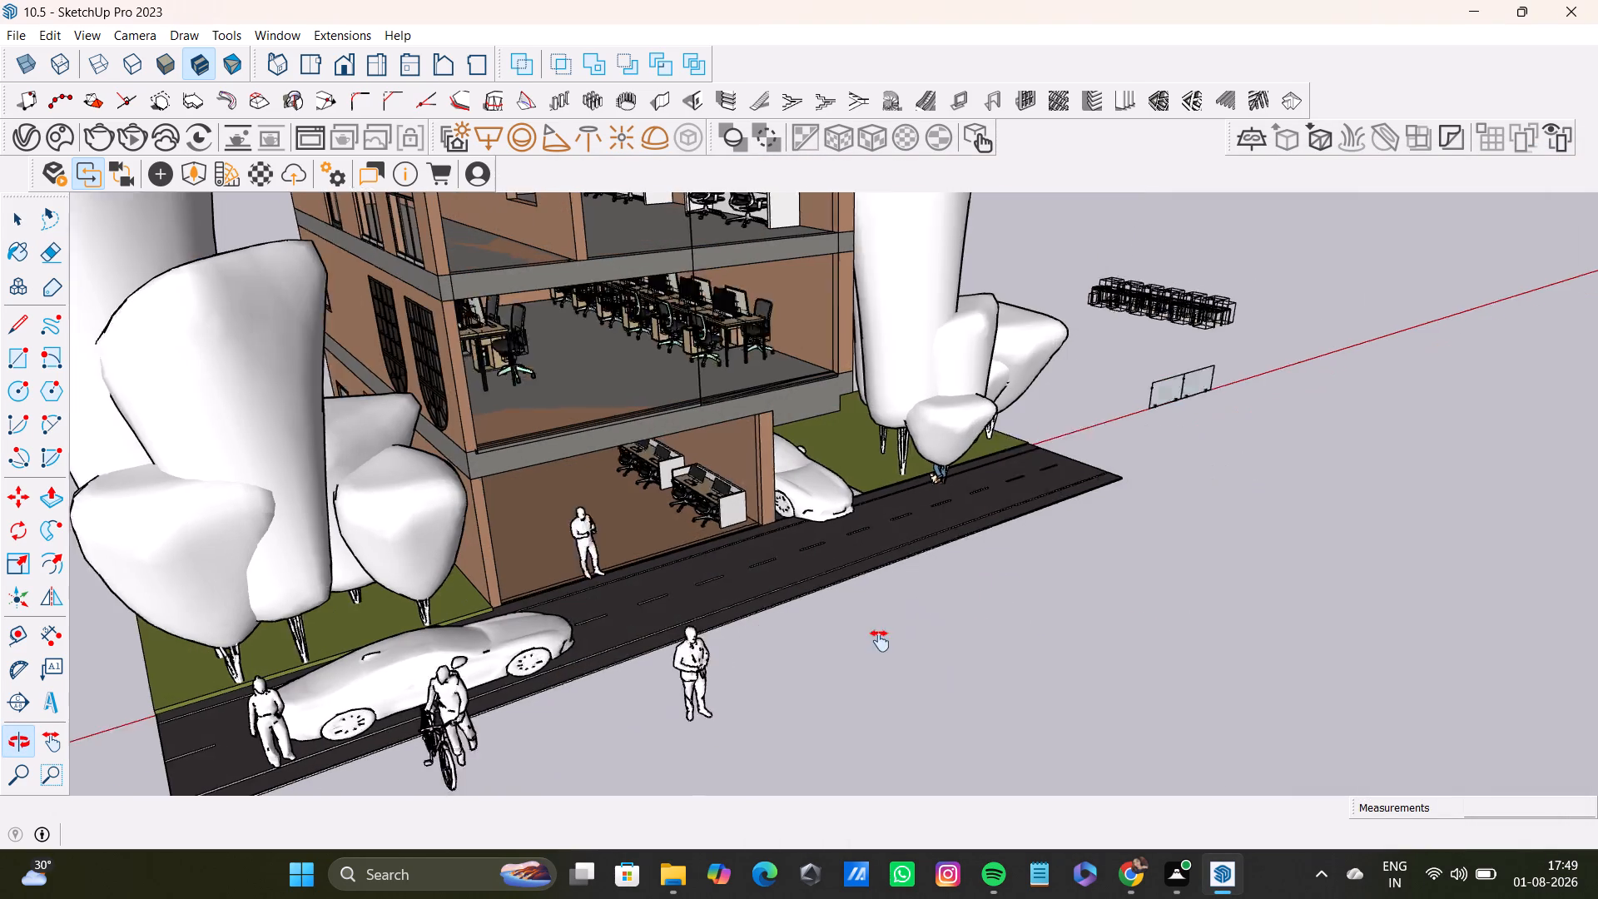
middle_click_drag(880, 641, 879, 641)
middle_click_drag(1041, 567, 823, 618)
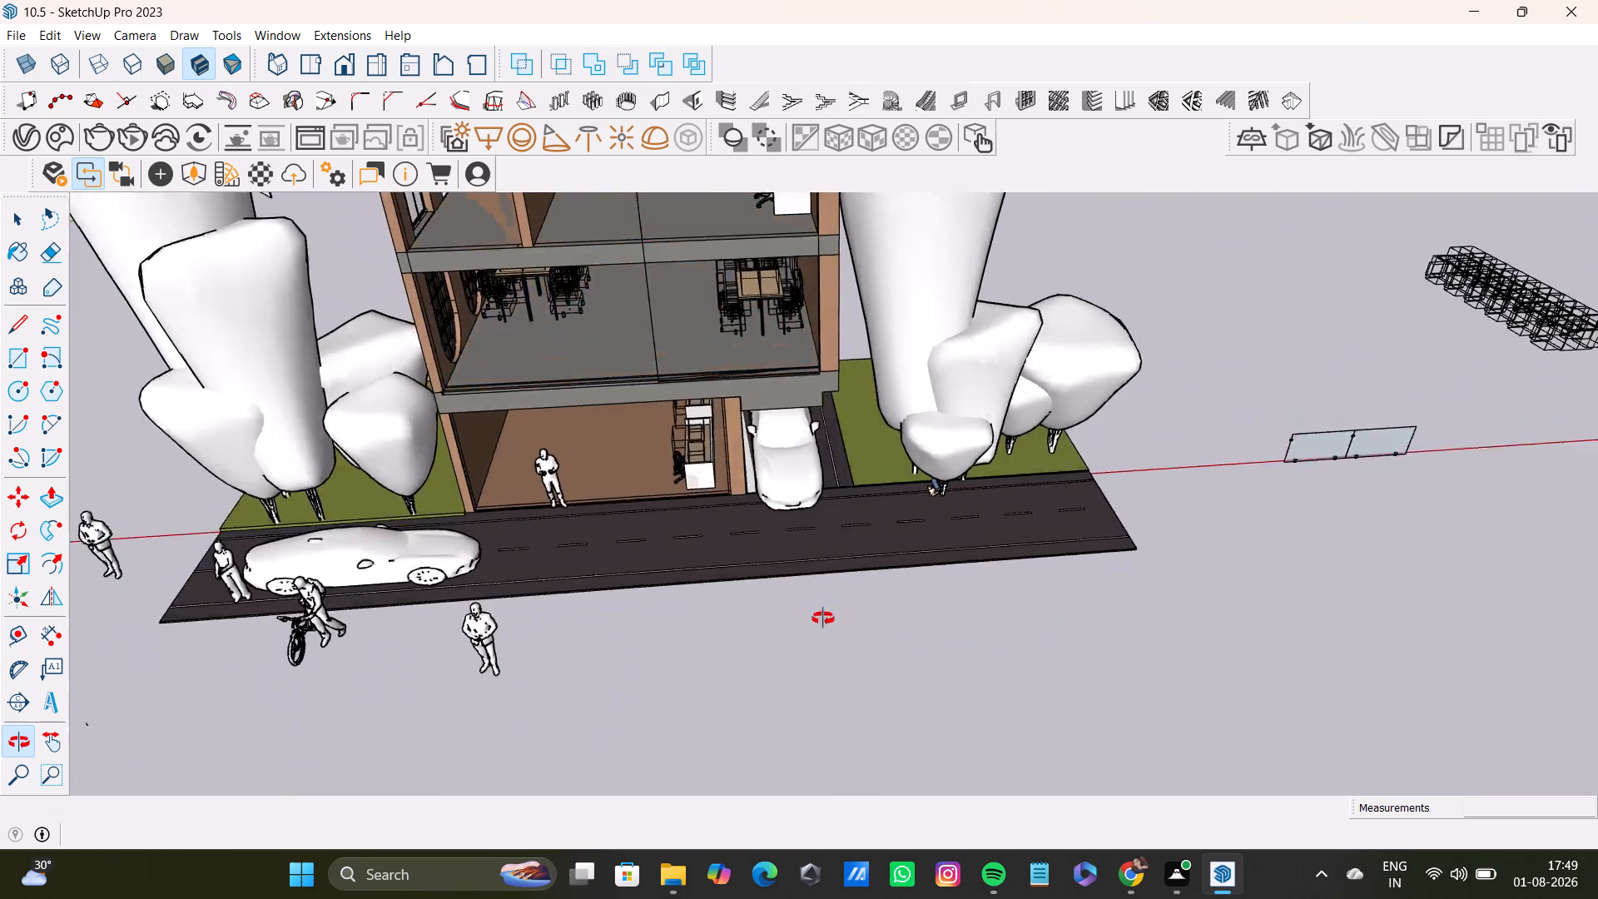
middle_click_drag(823, 618, 851, 508)
middle_click_drag(677, 459, 881, 556, "shift")
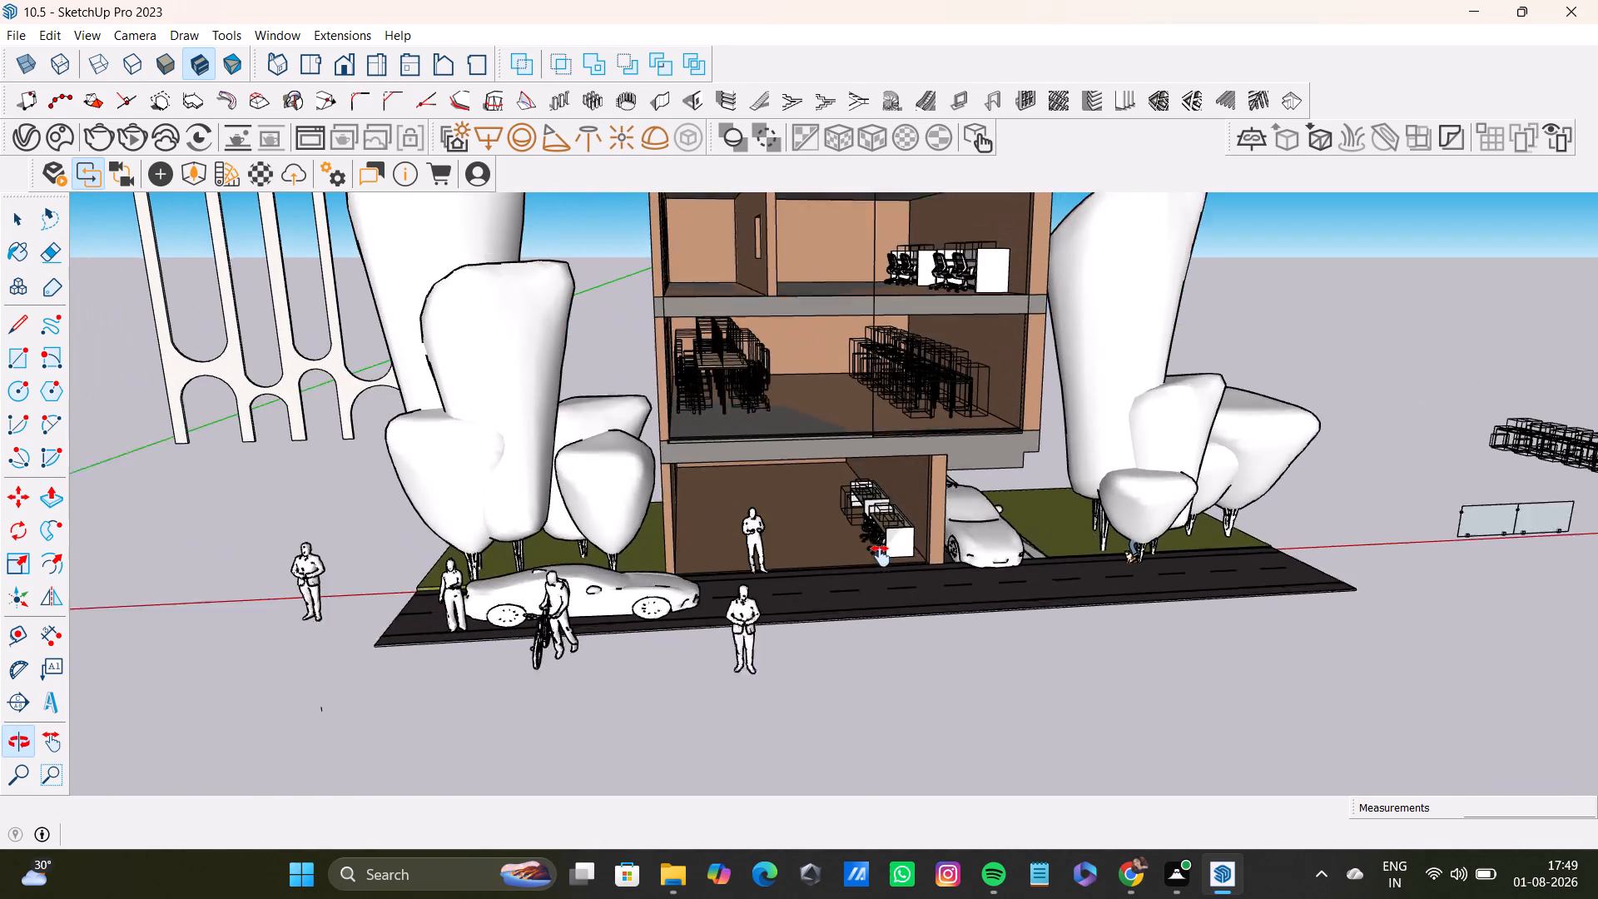
middle_click_drag(881, 556, 867, 585, "shift")
middle_click_drag(767, 423, 765, 468)
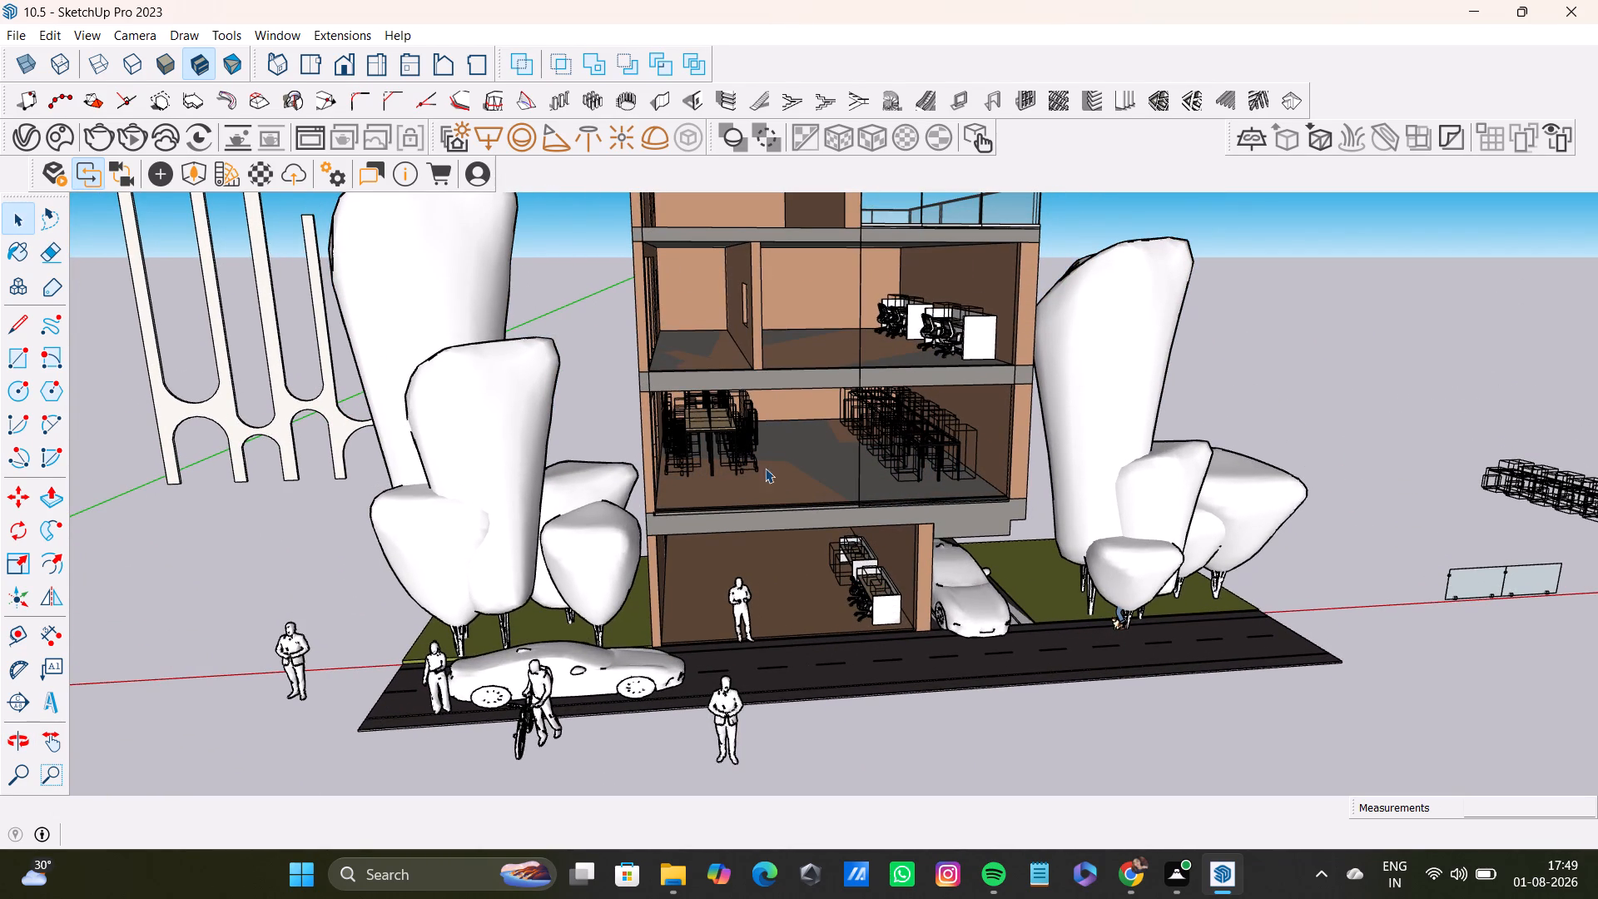
middle_click_drag(765, 468, 755, 474)
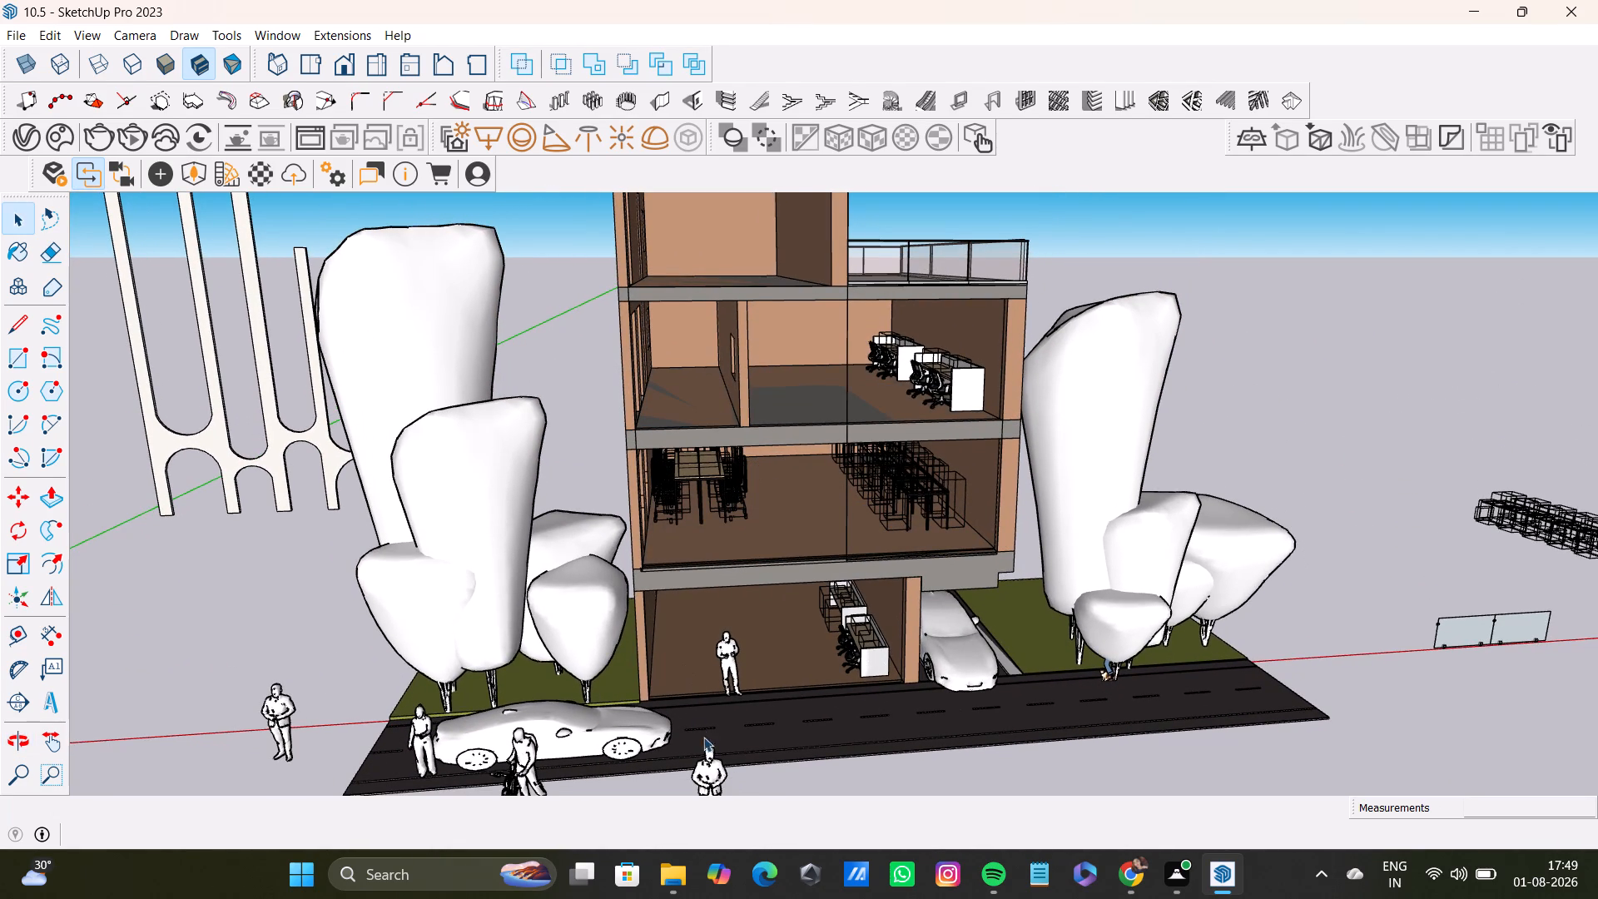
left_click(711, 768)
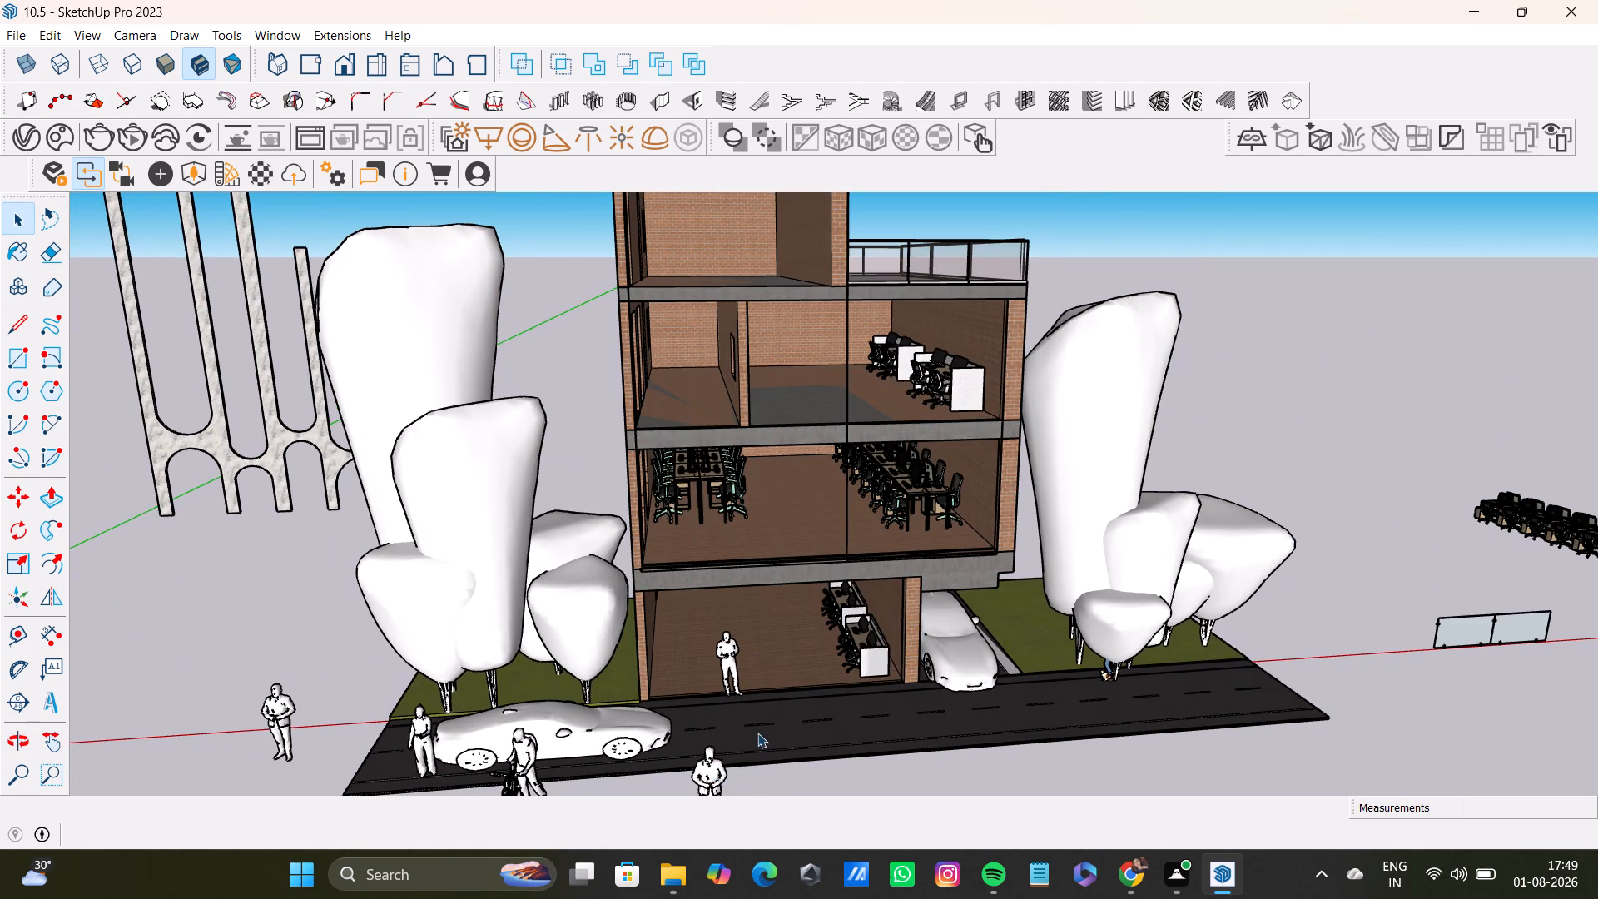
middle_click_drag(769, 674, 748, 582)
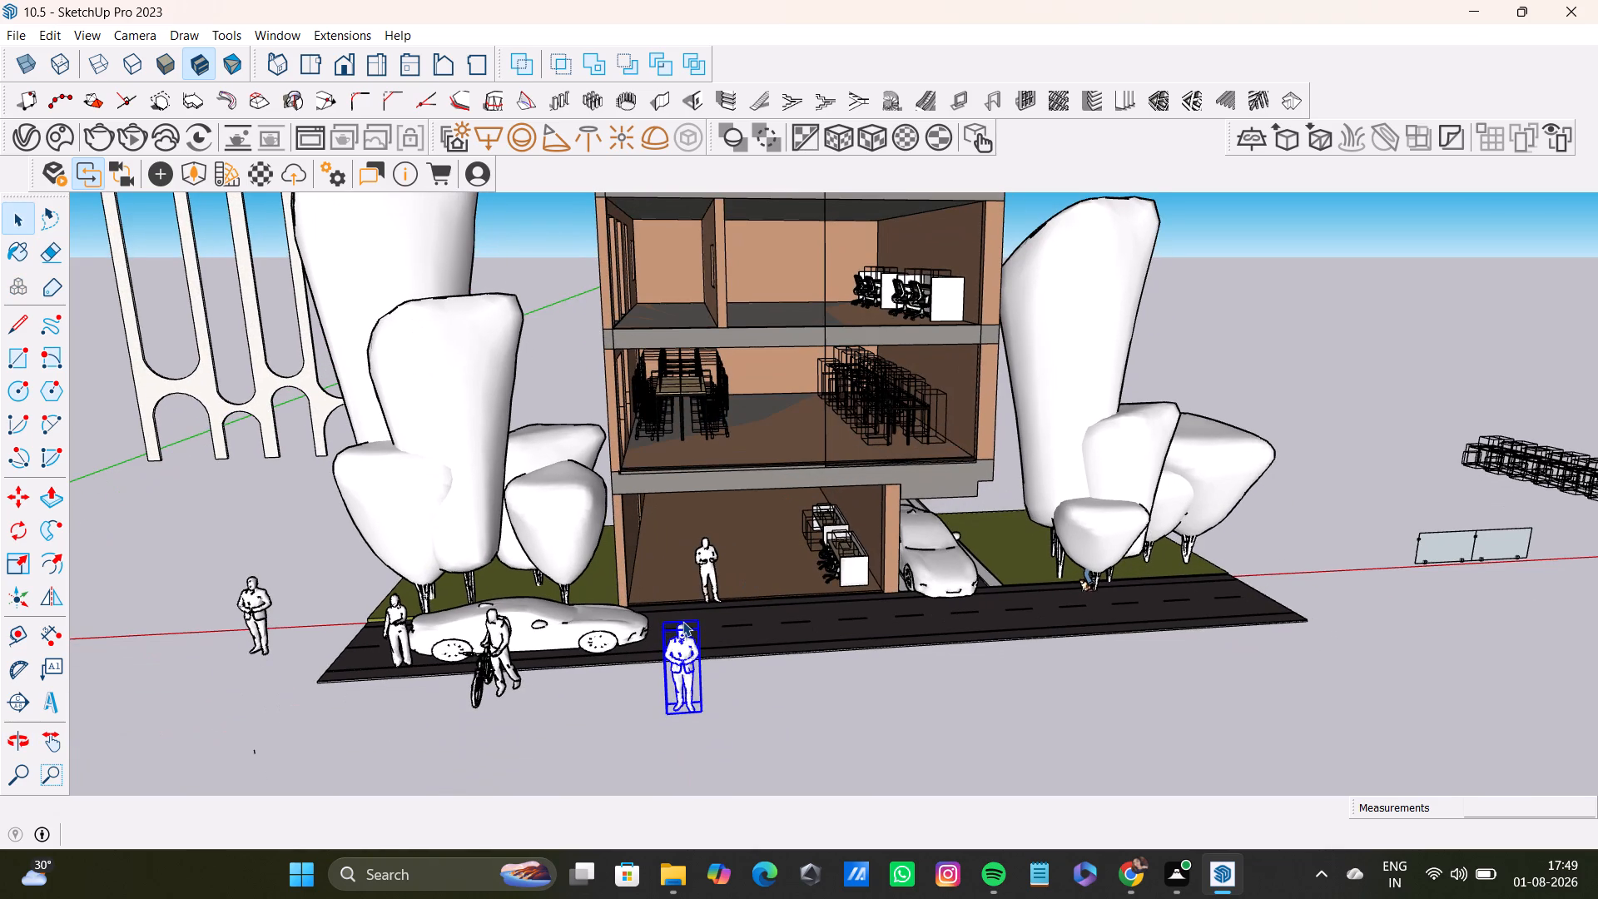
key("comma")
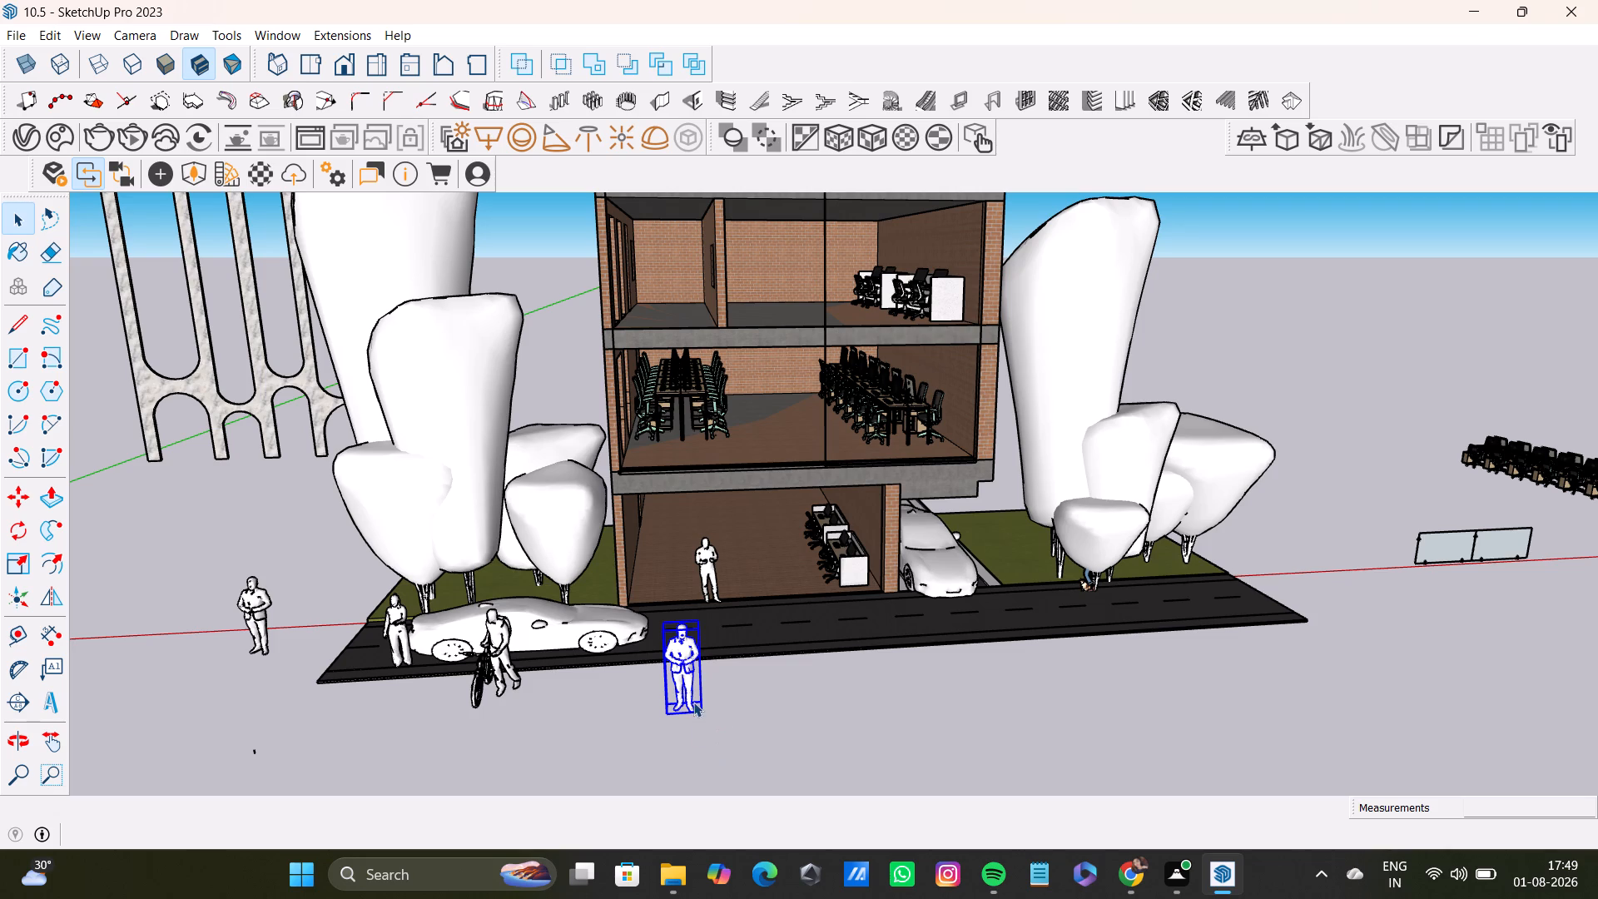
left_click(693, 702)
key("m")
left_click(702, 709)
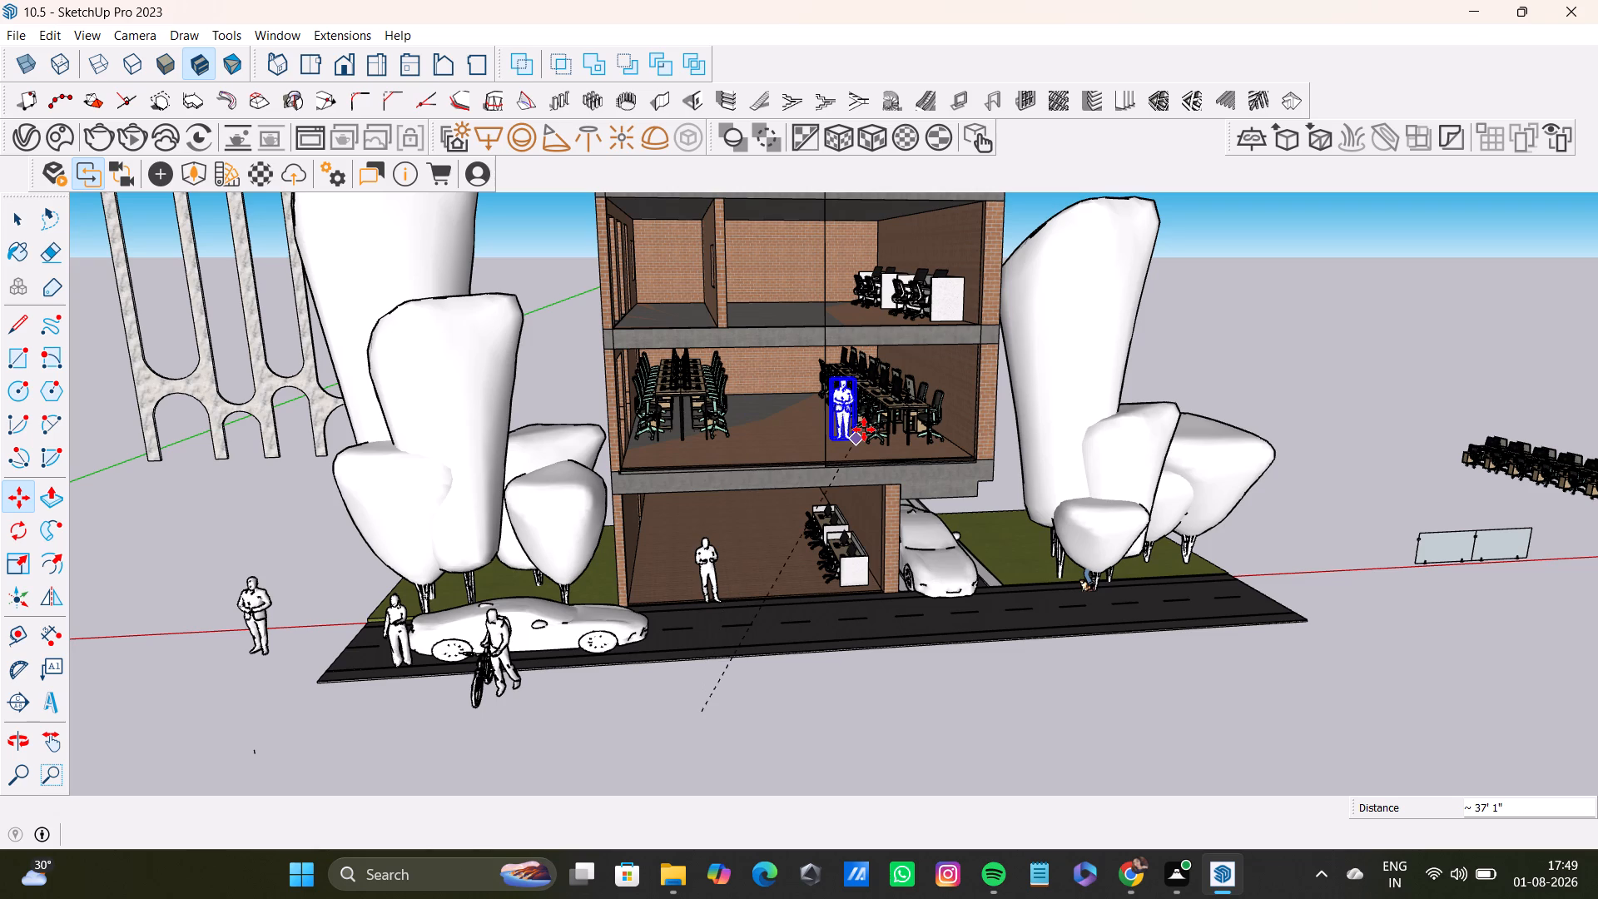
left_click(803, 409)
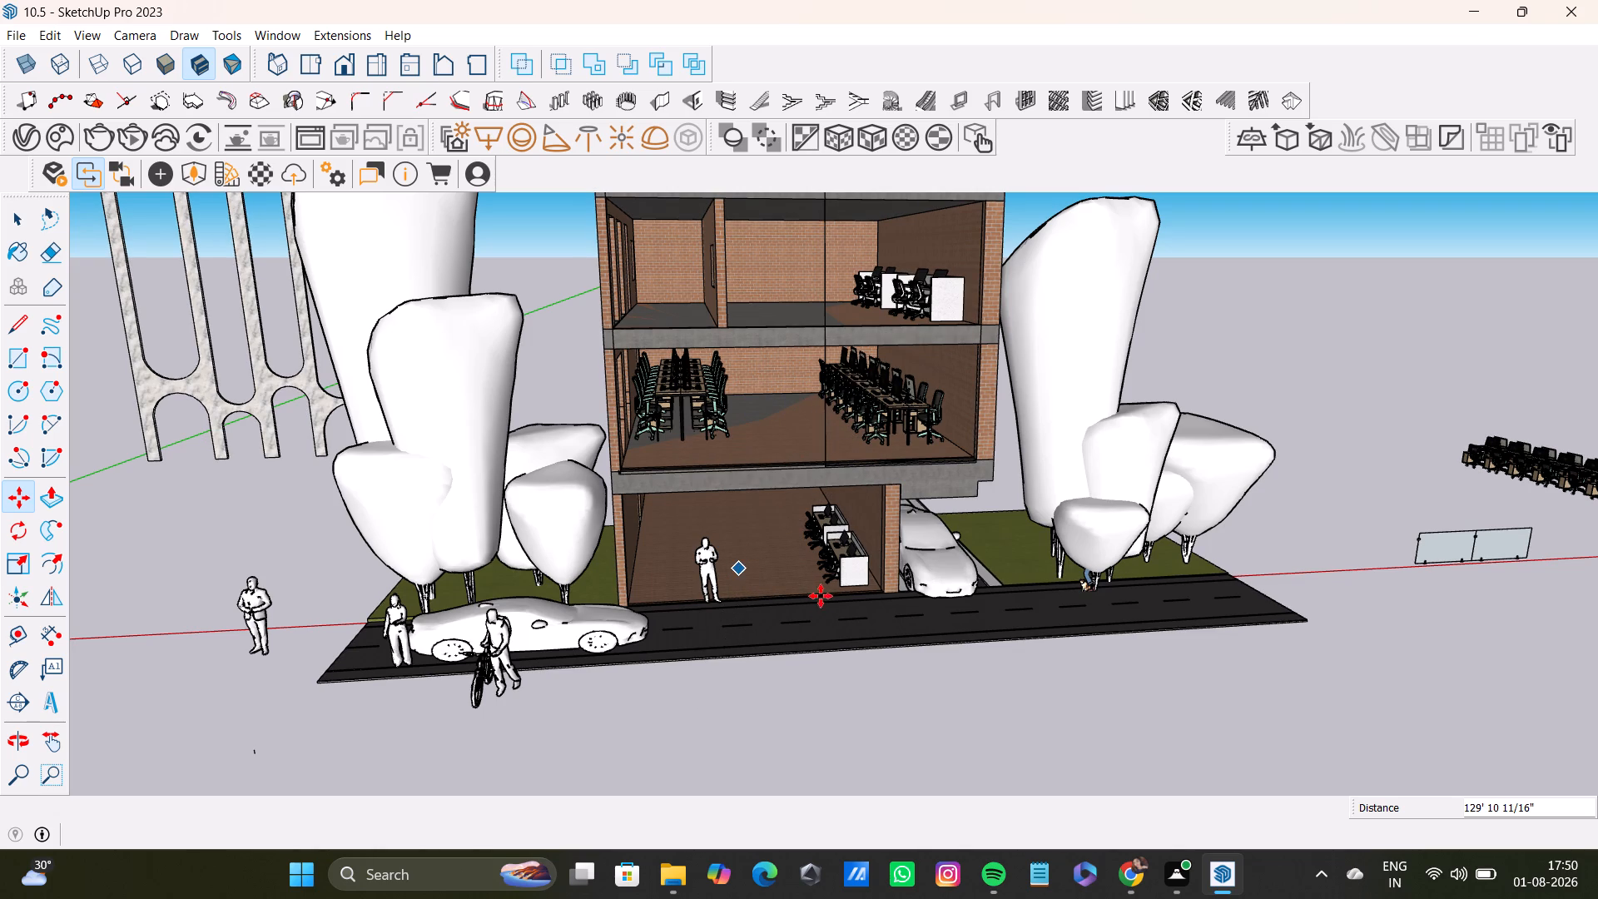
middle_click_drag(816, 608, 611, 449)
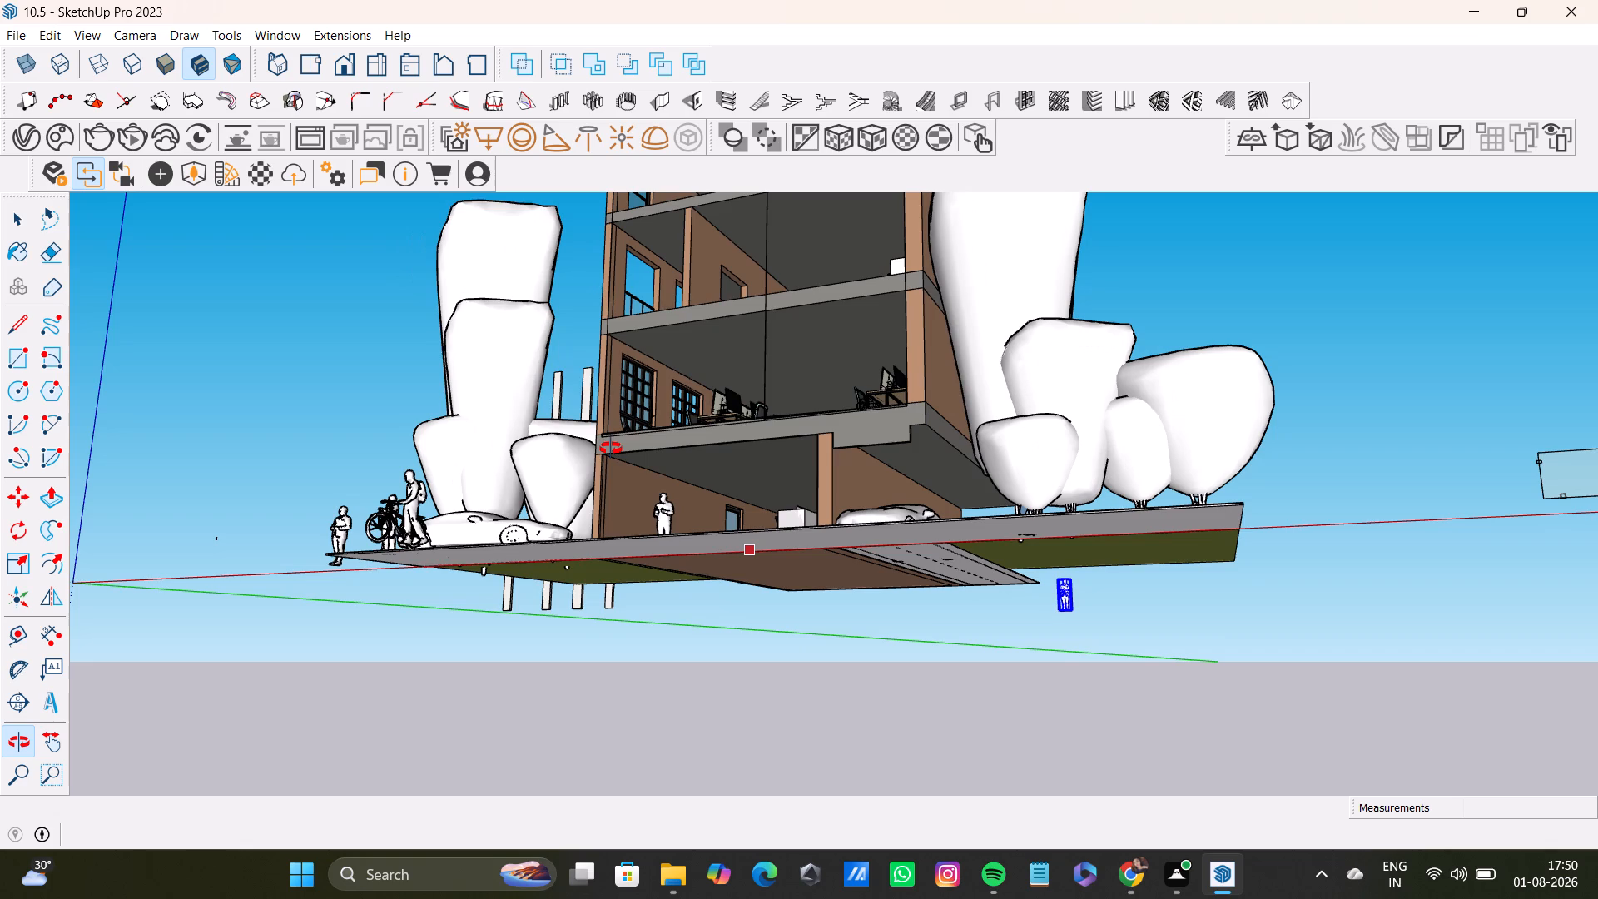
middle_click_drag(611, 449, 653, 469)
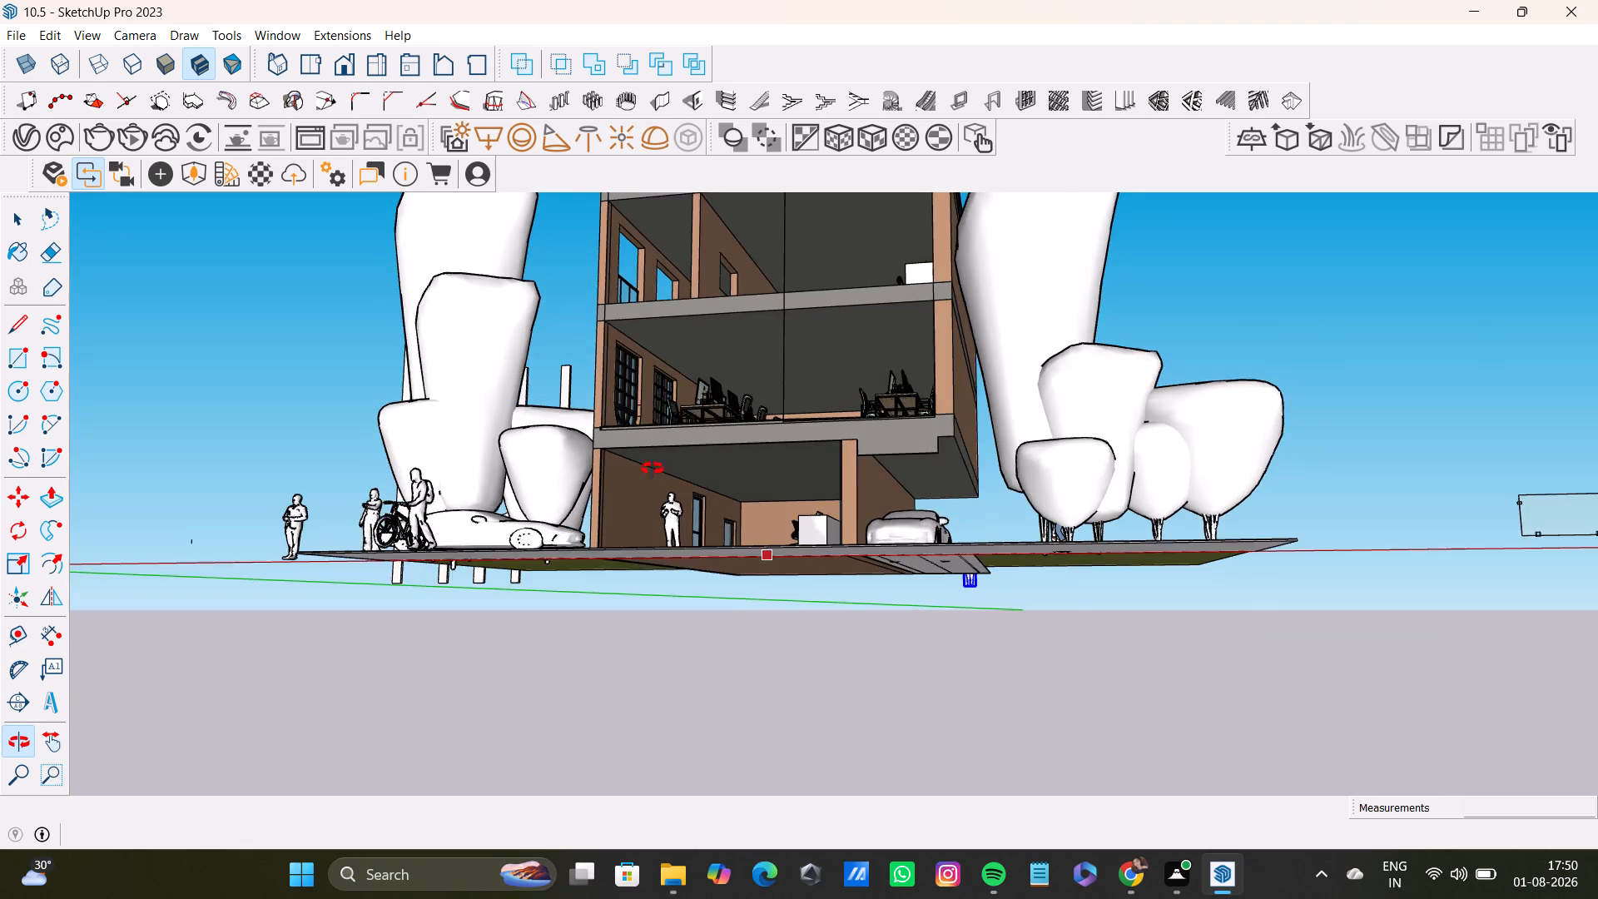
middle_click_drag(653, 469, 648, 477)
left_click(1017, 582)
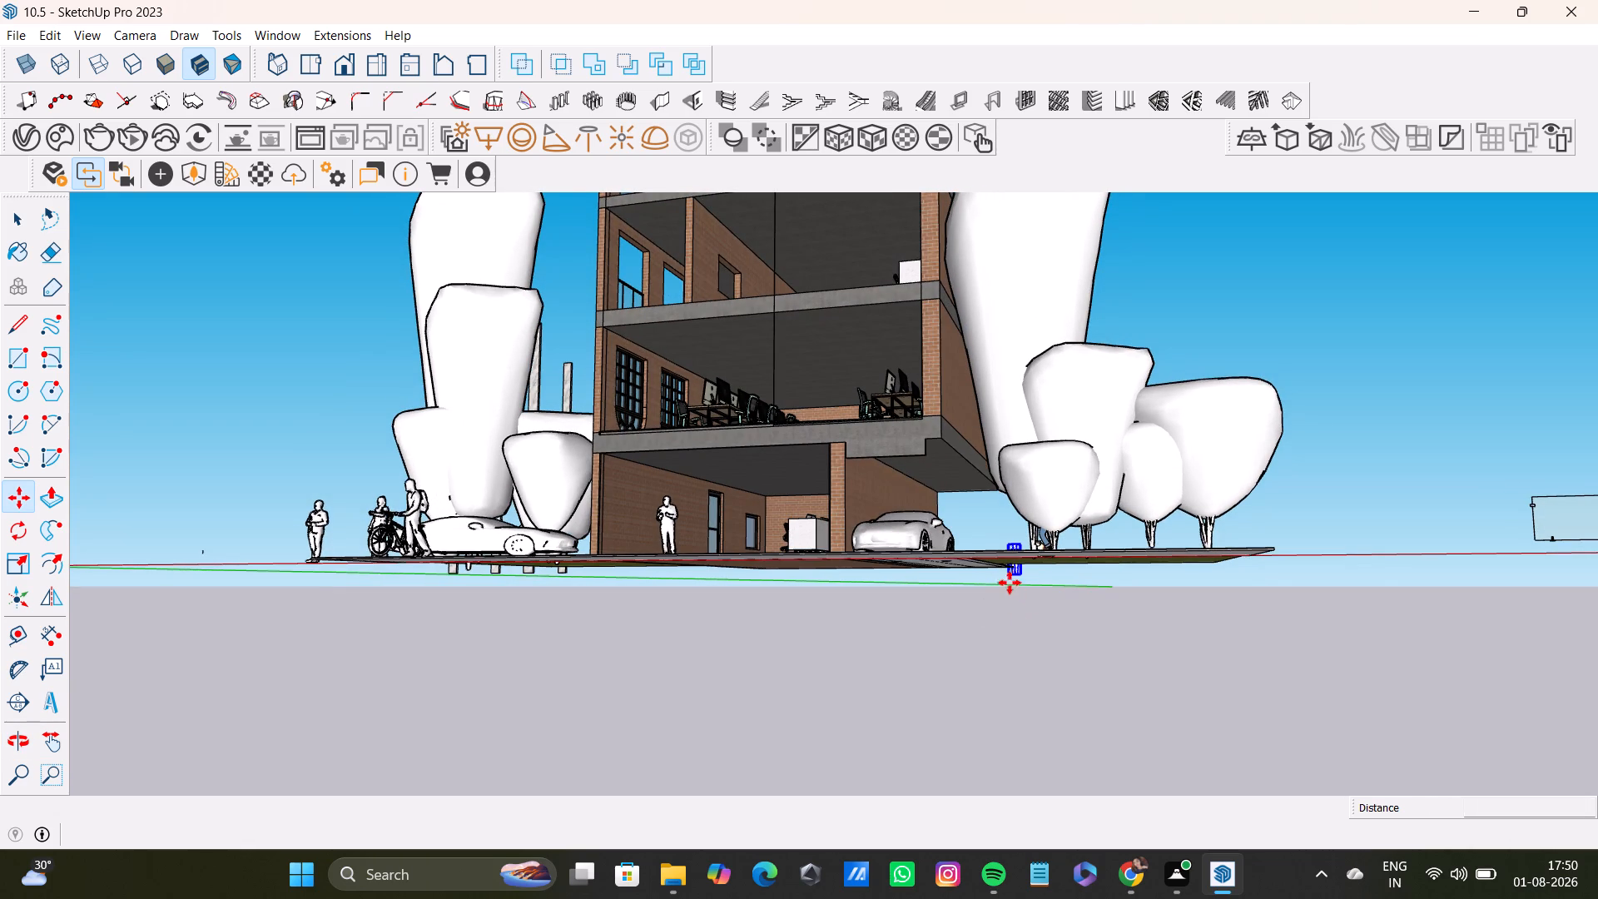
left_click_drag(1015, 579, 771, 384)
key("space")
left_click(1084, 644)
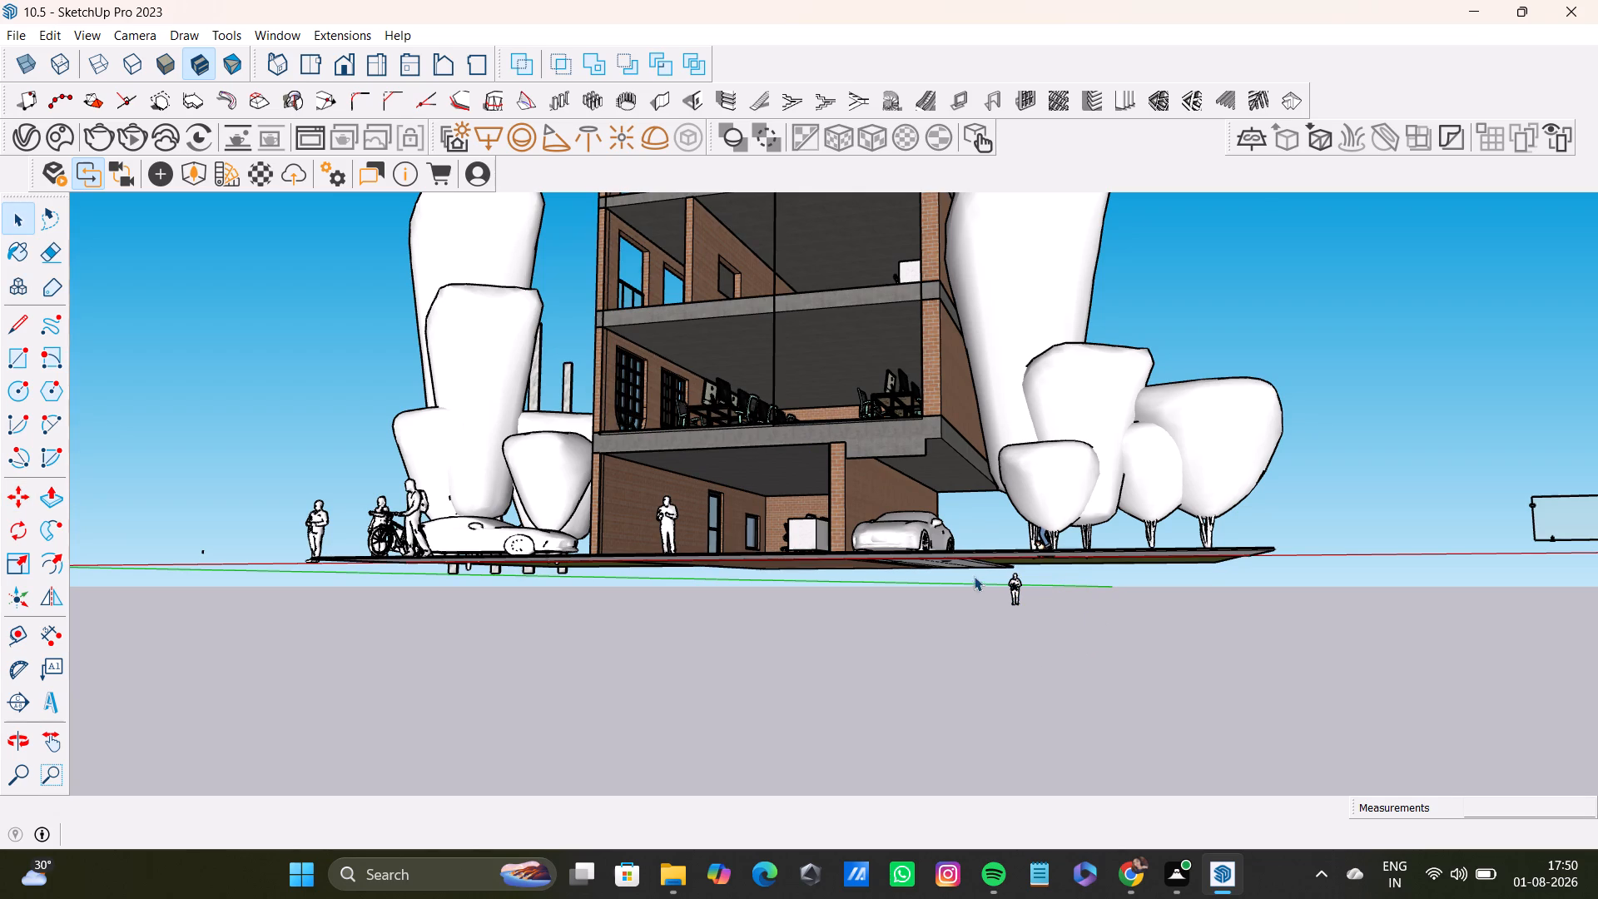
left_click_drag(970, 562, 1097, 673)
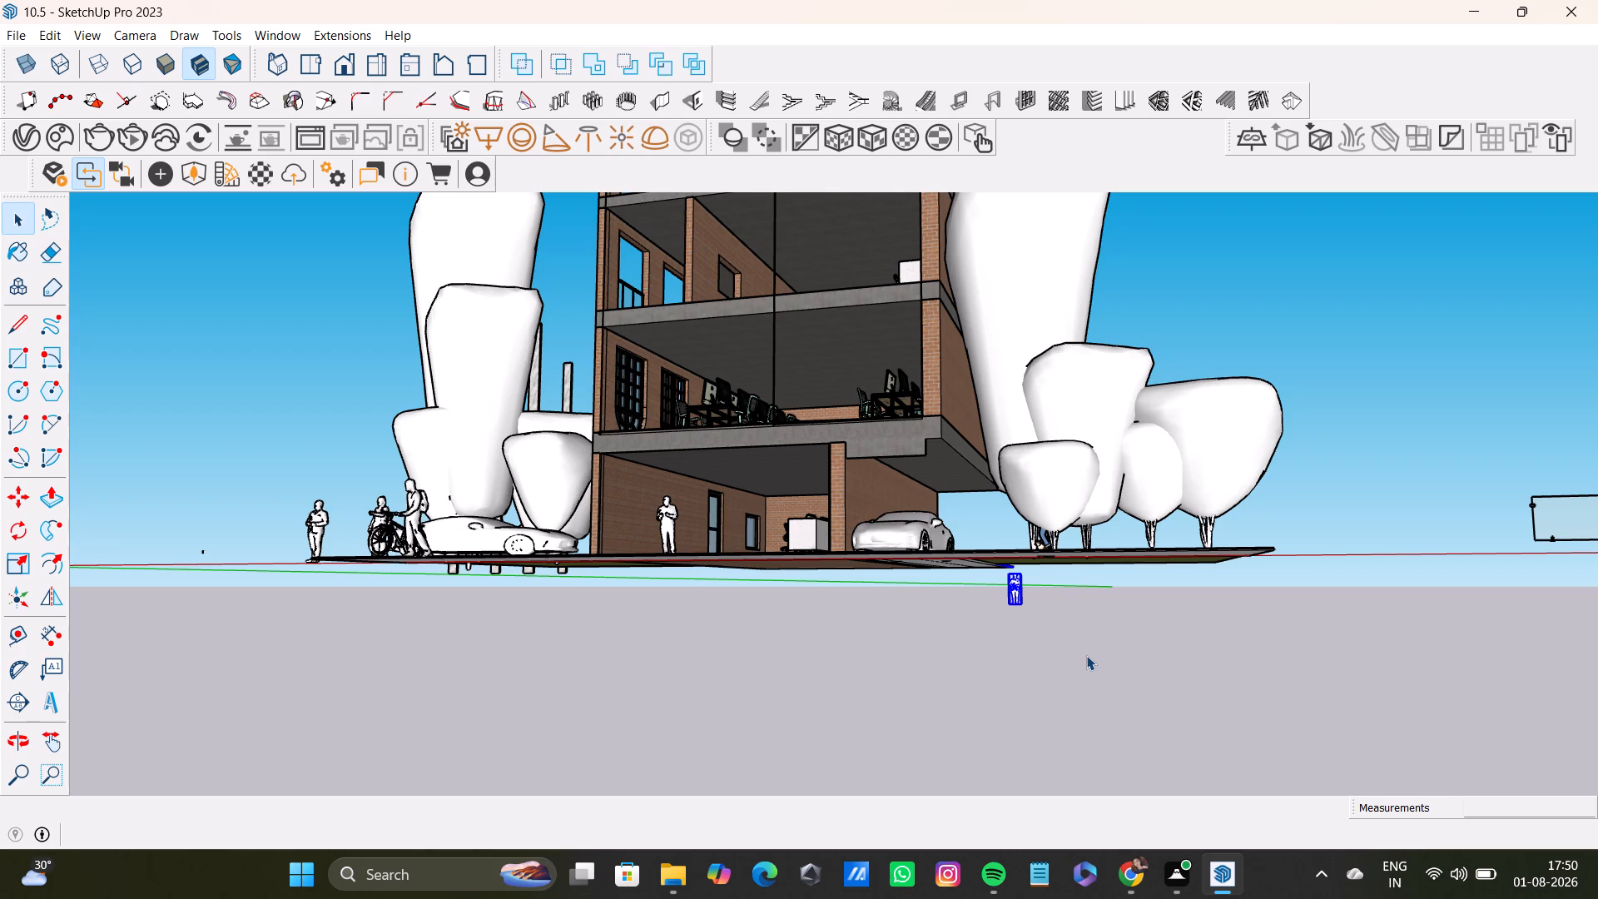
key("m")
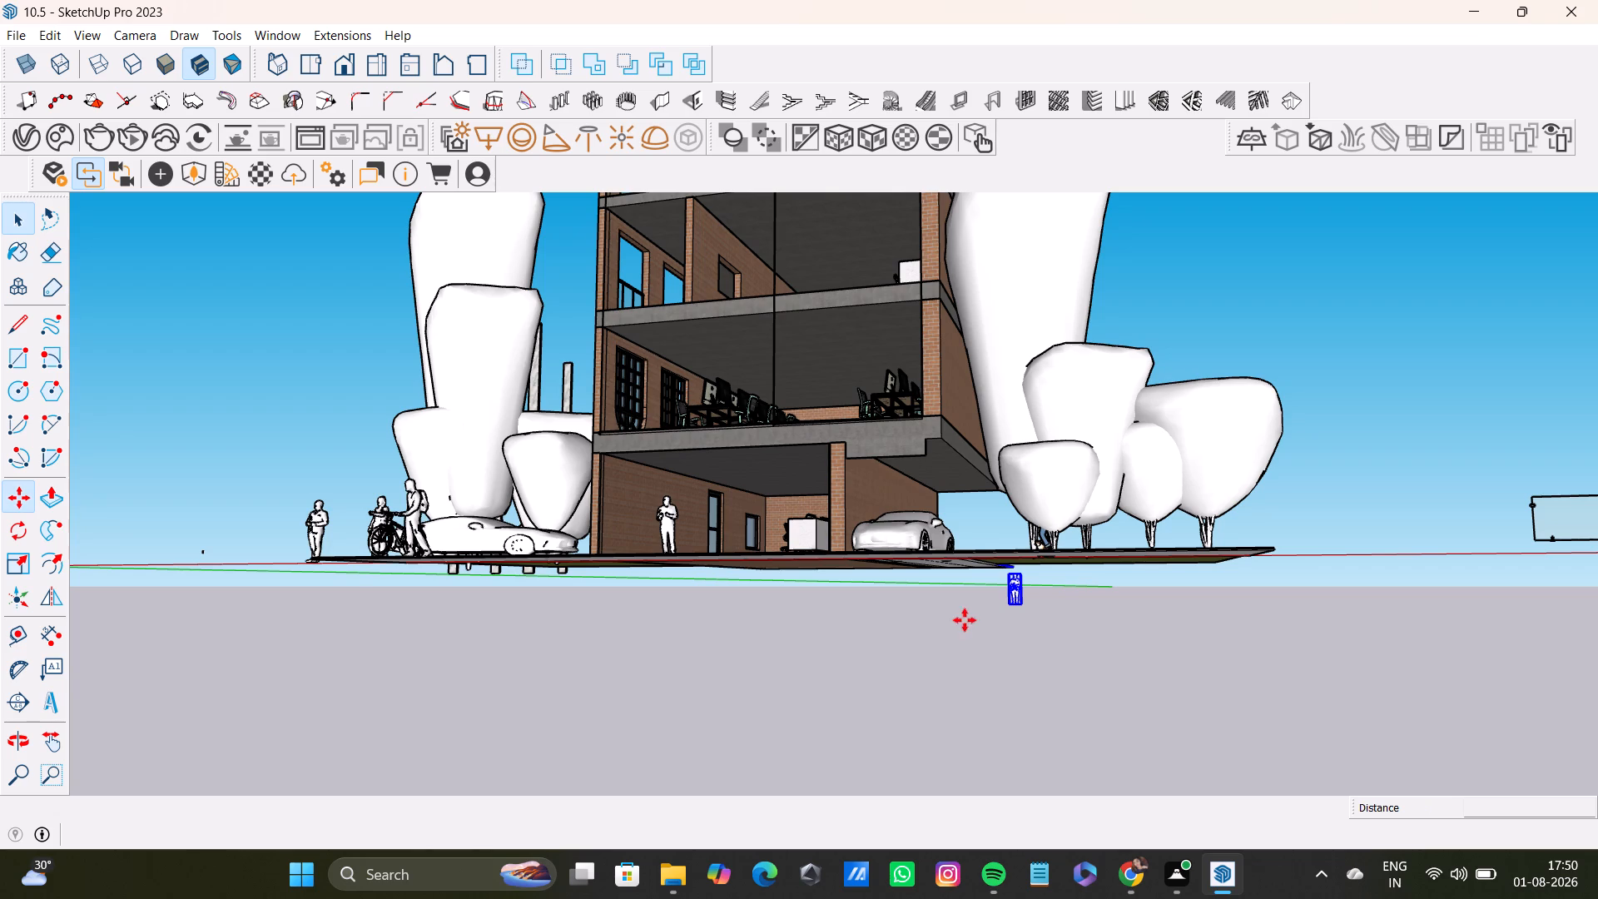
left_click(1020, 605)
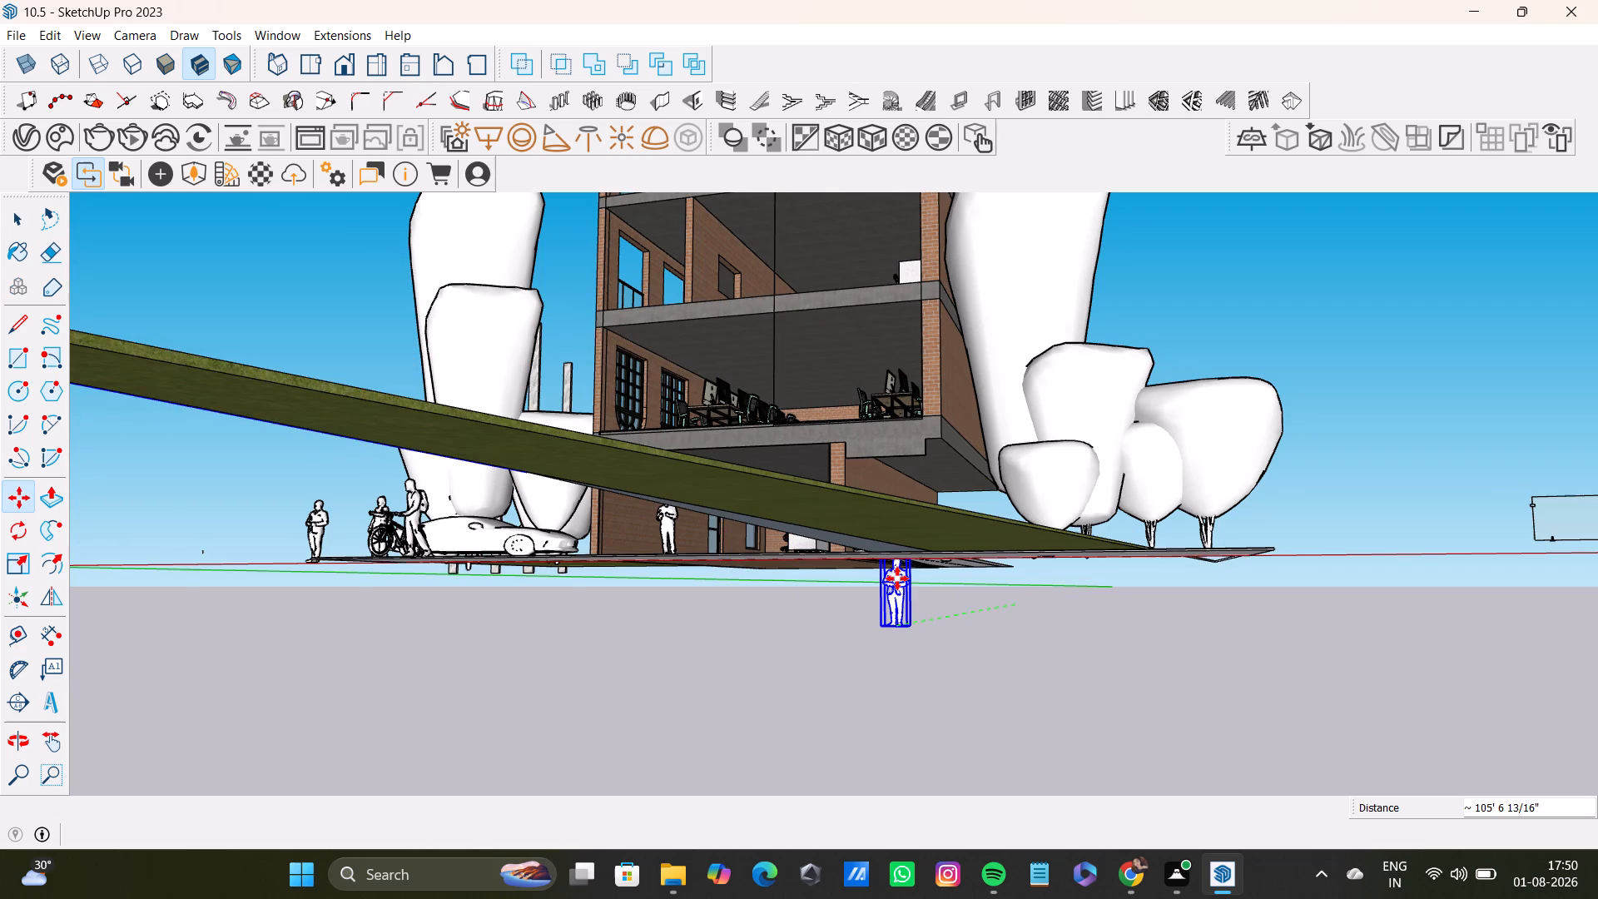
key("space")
Select only the Tariq figure below the road and move it onto the first-floor office floor between the two desk groups.
scroll(1038, 611, "up", 19)
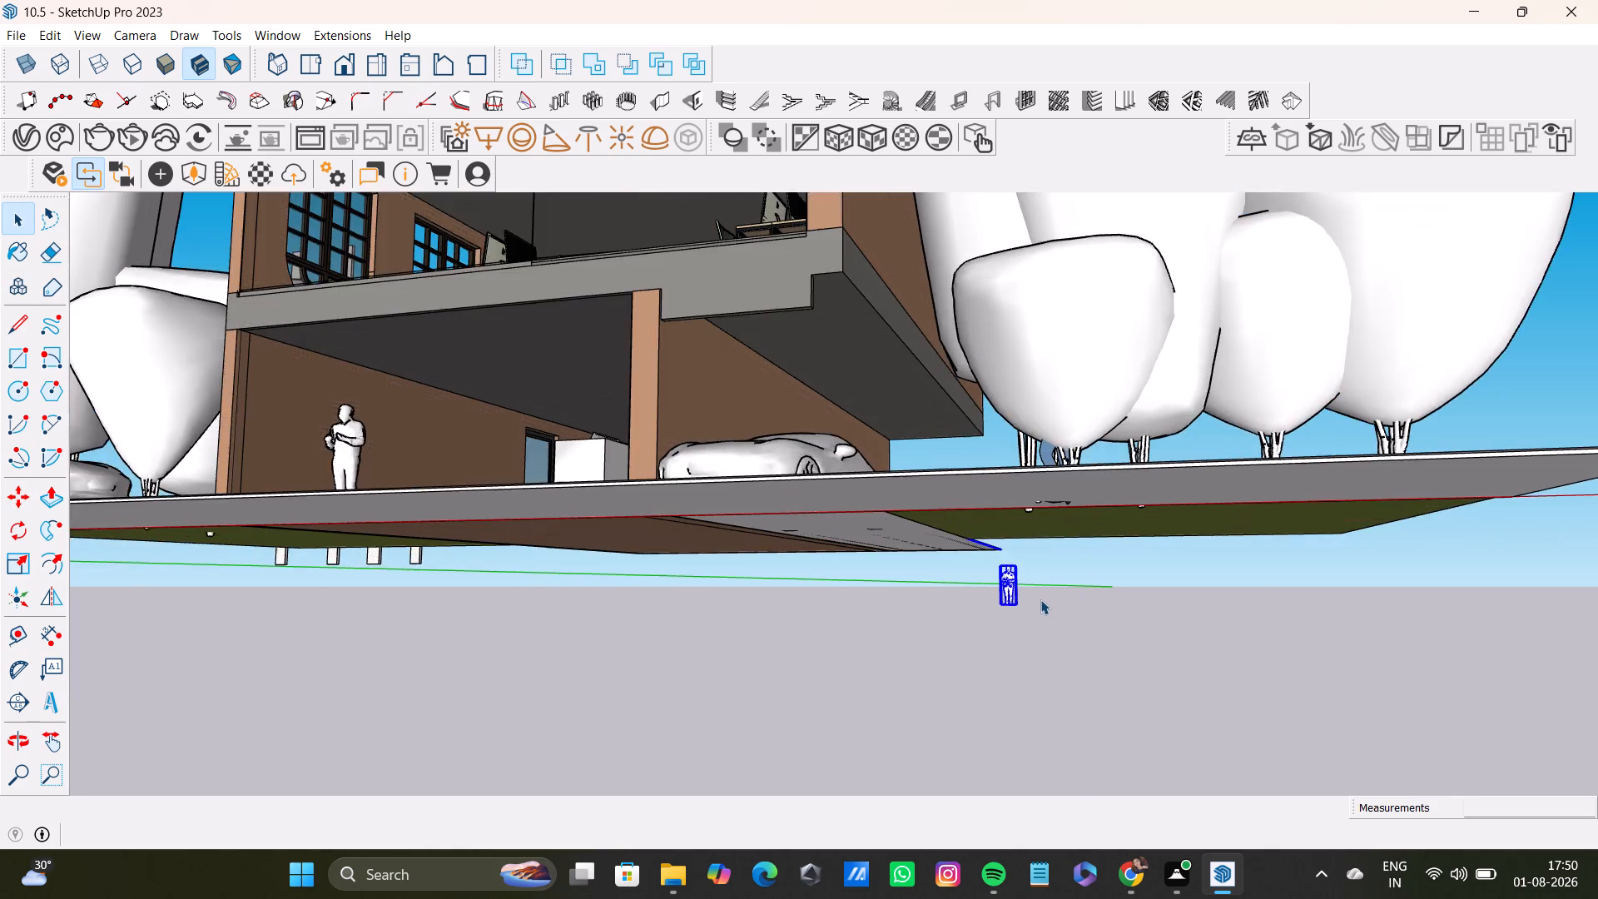
scroll(1040, 599, "up", 9)
key("space")
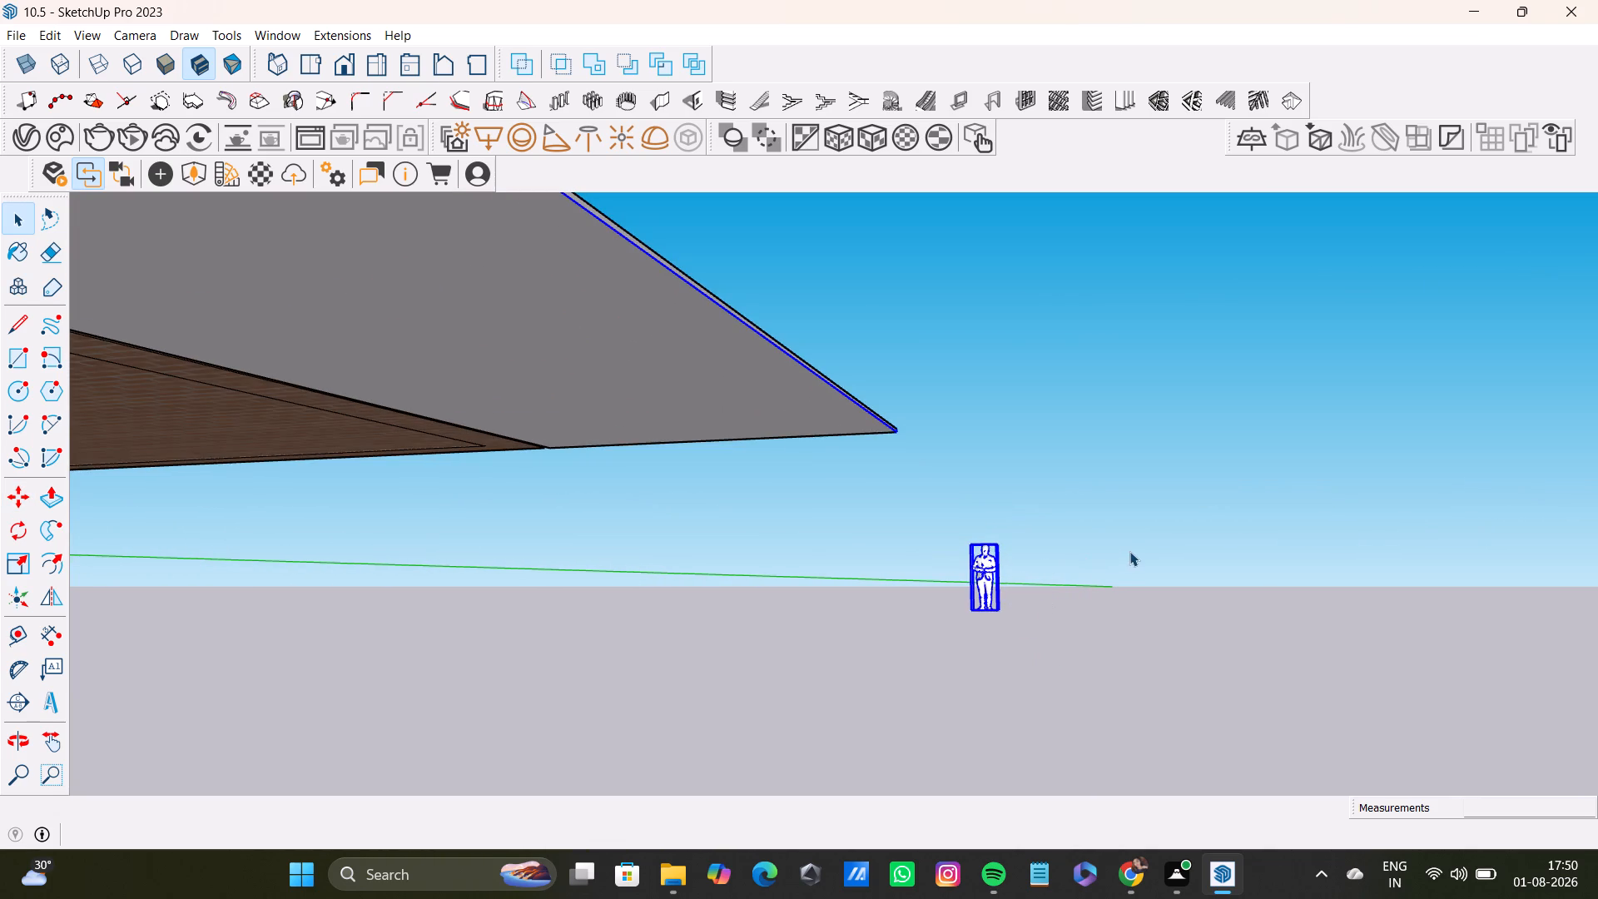
left_click(1130, 544)
left_click_drag(945, 490, 1078, 680)
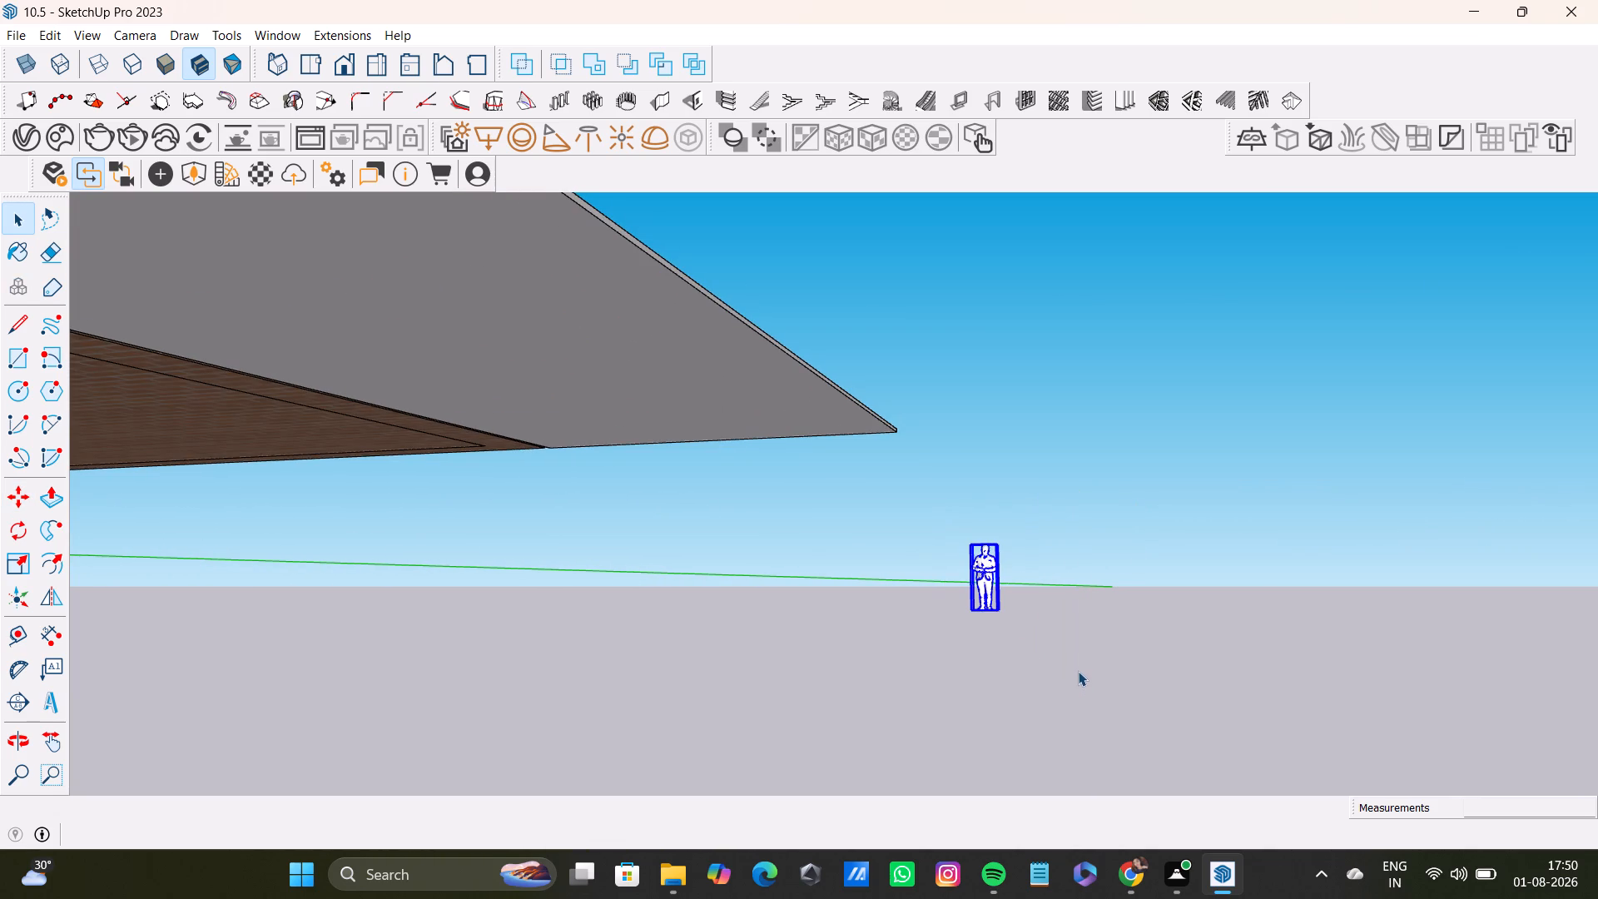
key("m")
left_click(996, 604)
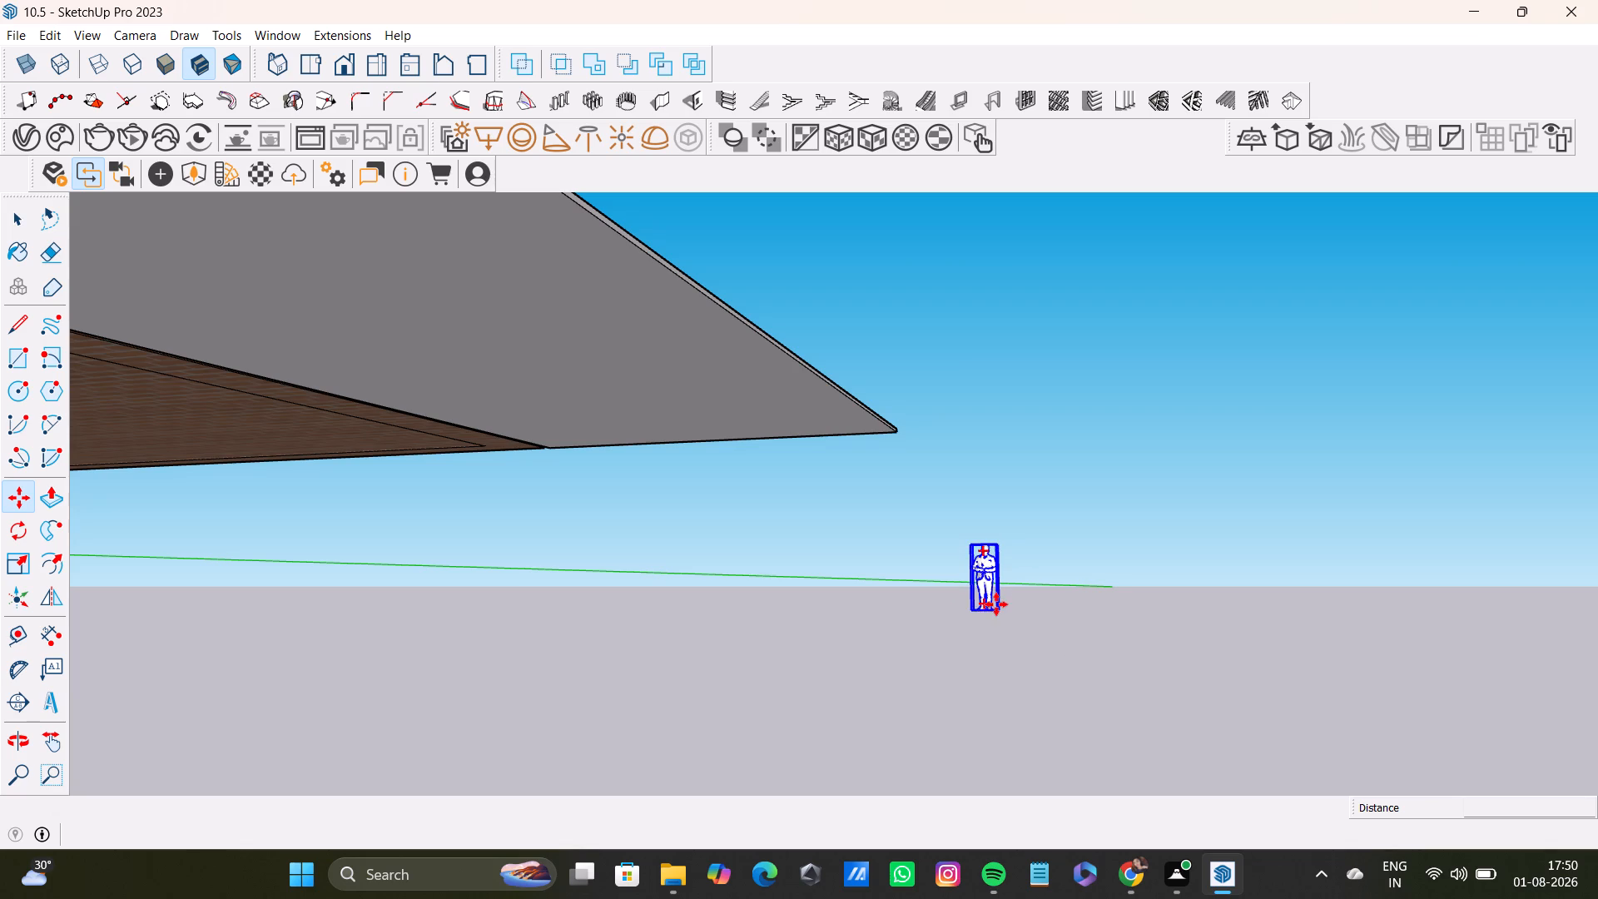
scroll(810, 600, "down", 15)
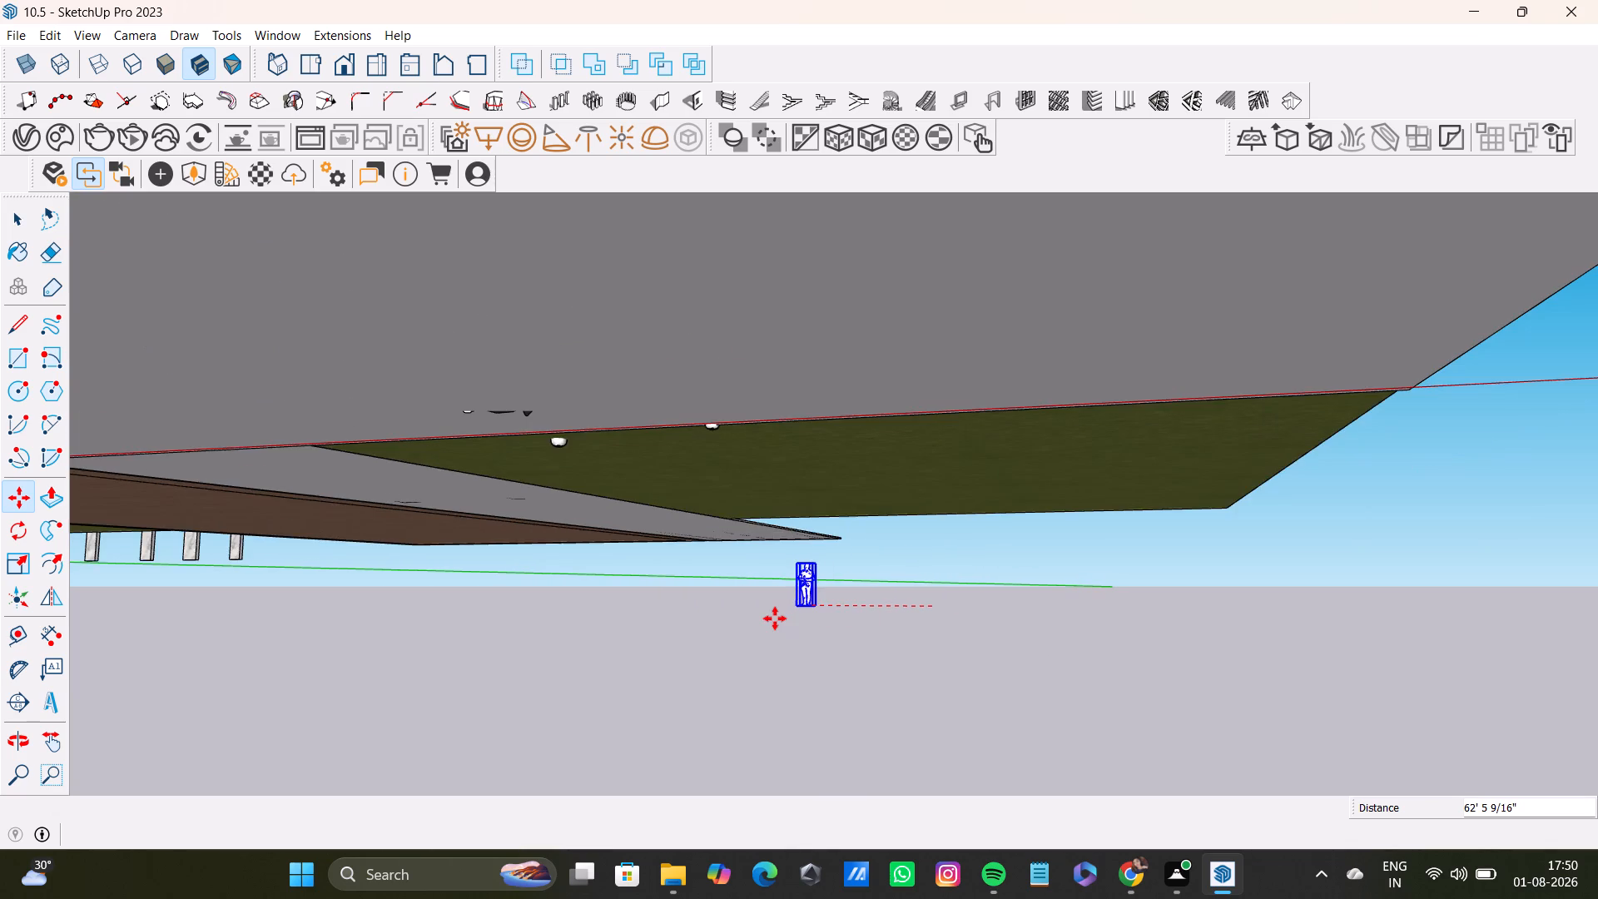
scroll(775, 618, "down", 9)
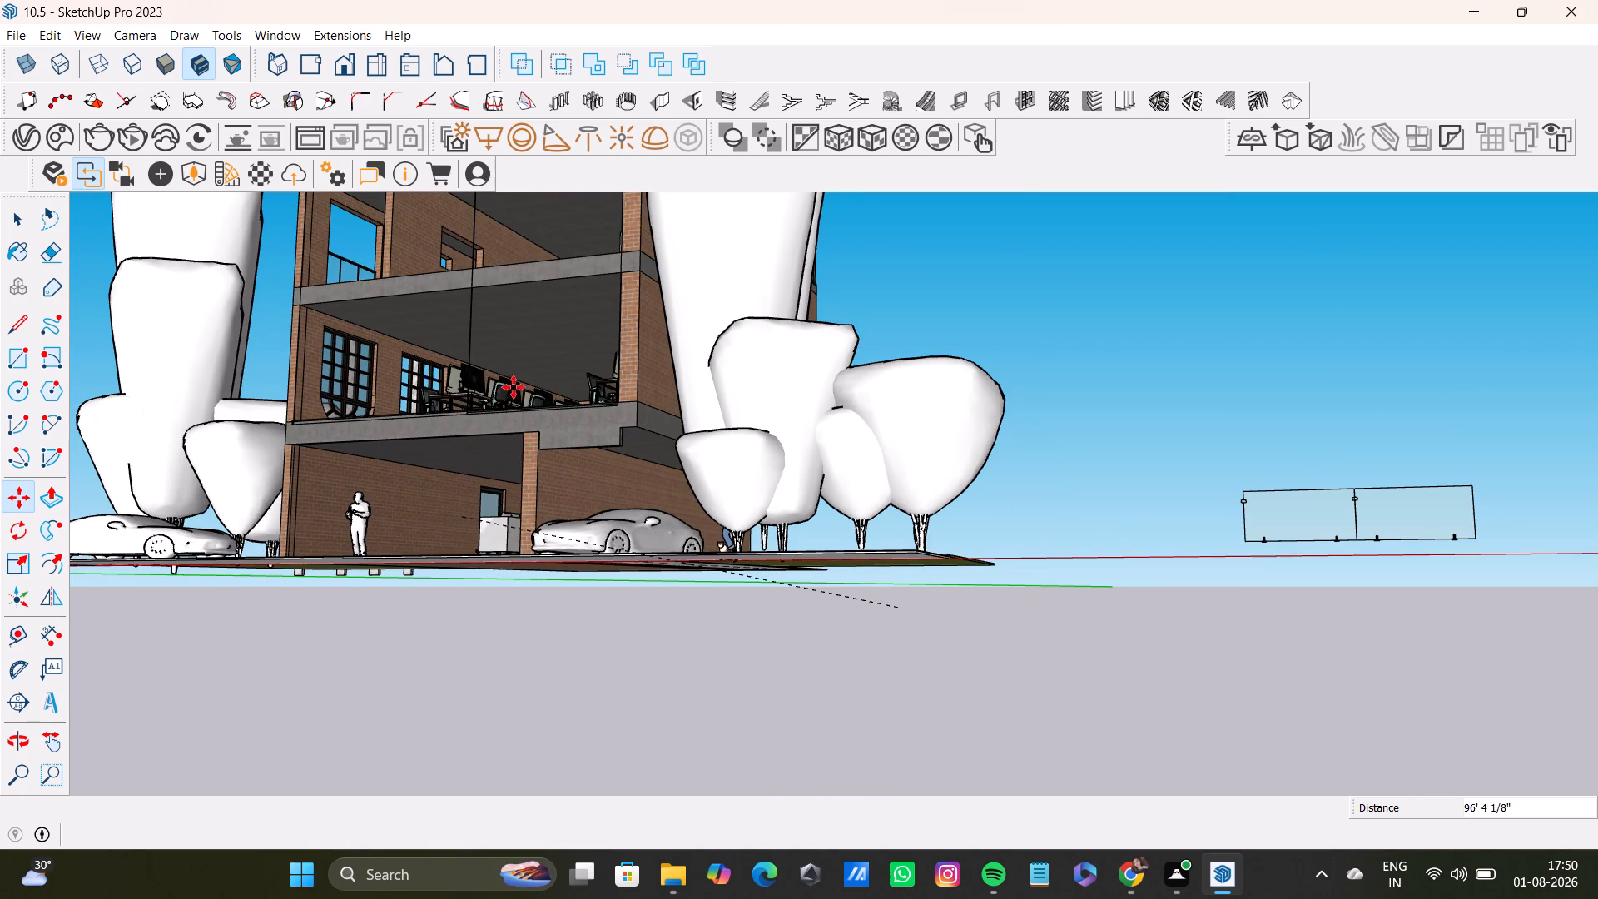
middle_click_drag(528, 403, 658, 597)
middle_click_drag(644, 600, 677, 683)
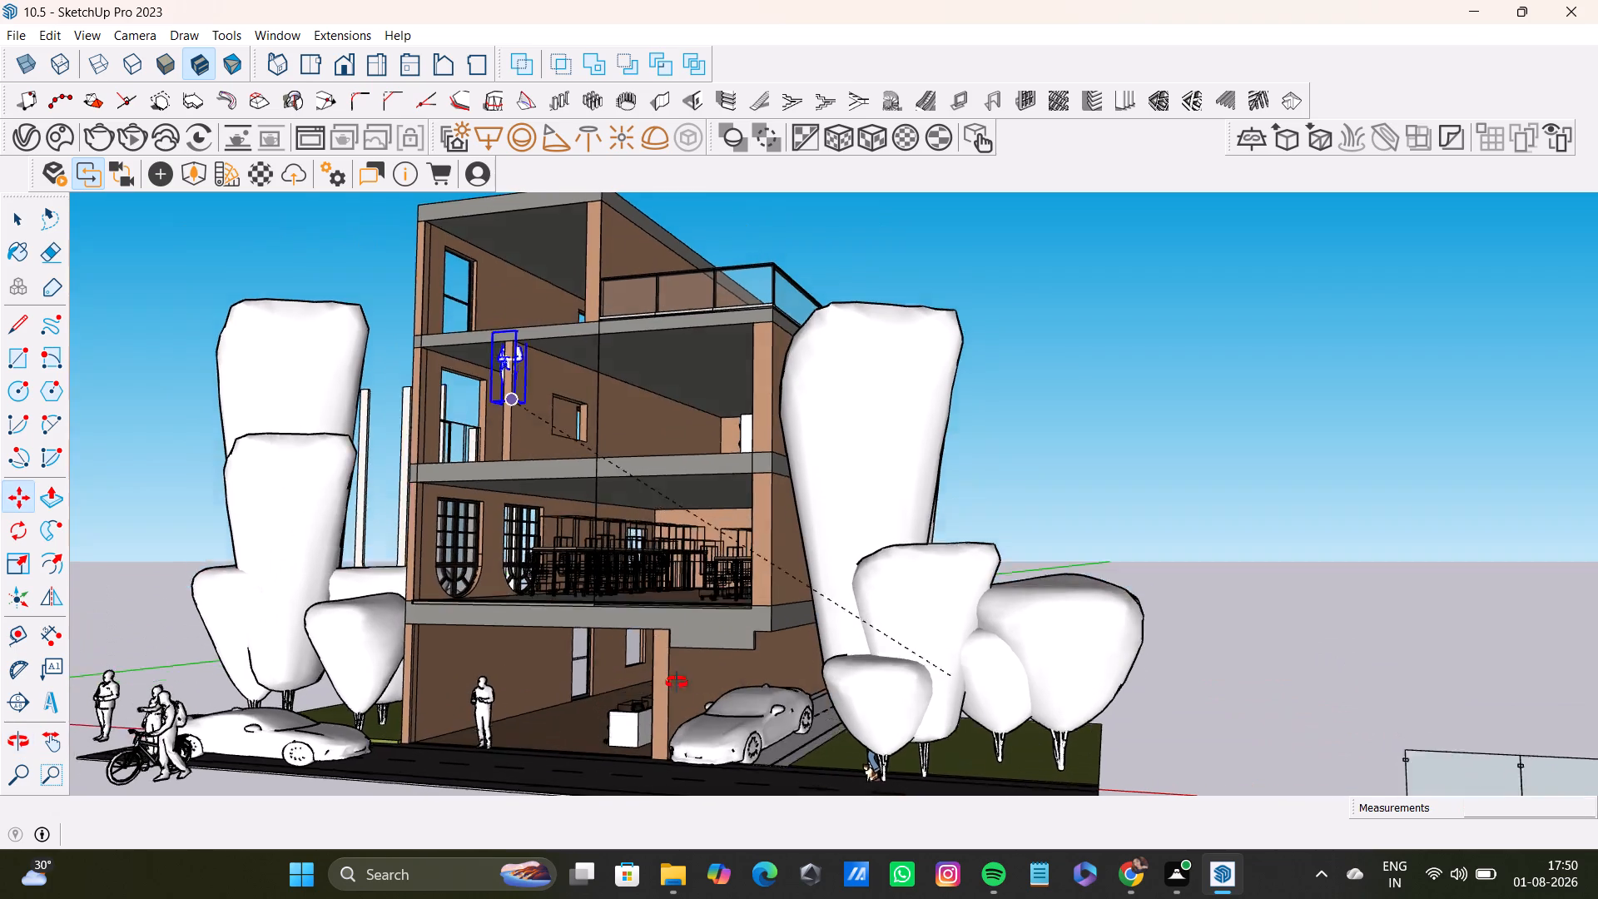
middle_click_drag(677, 683, 694, 718)
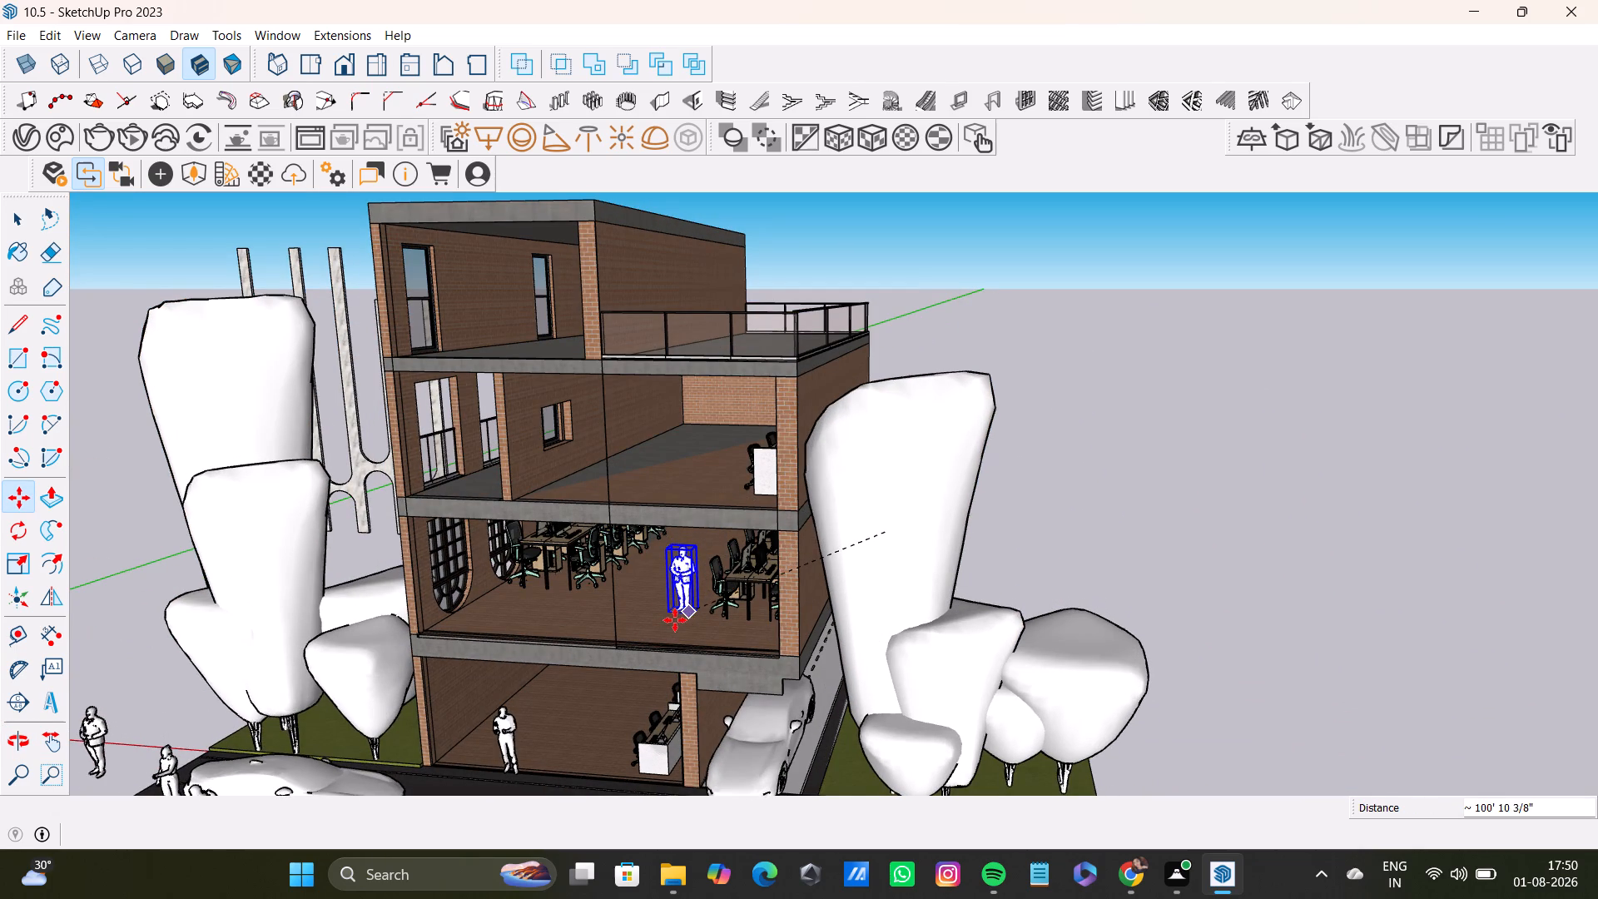
left_click(631, 608)
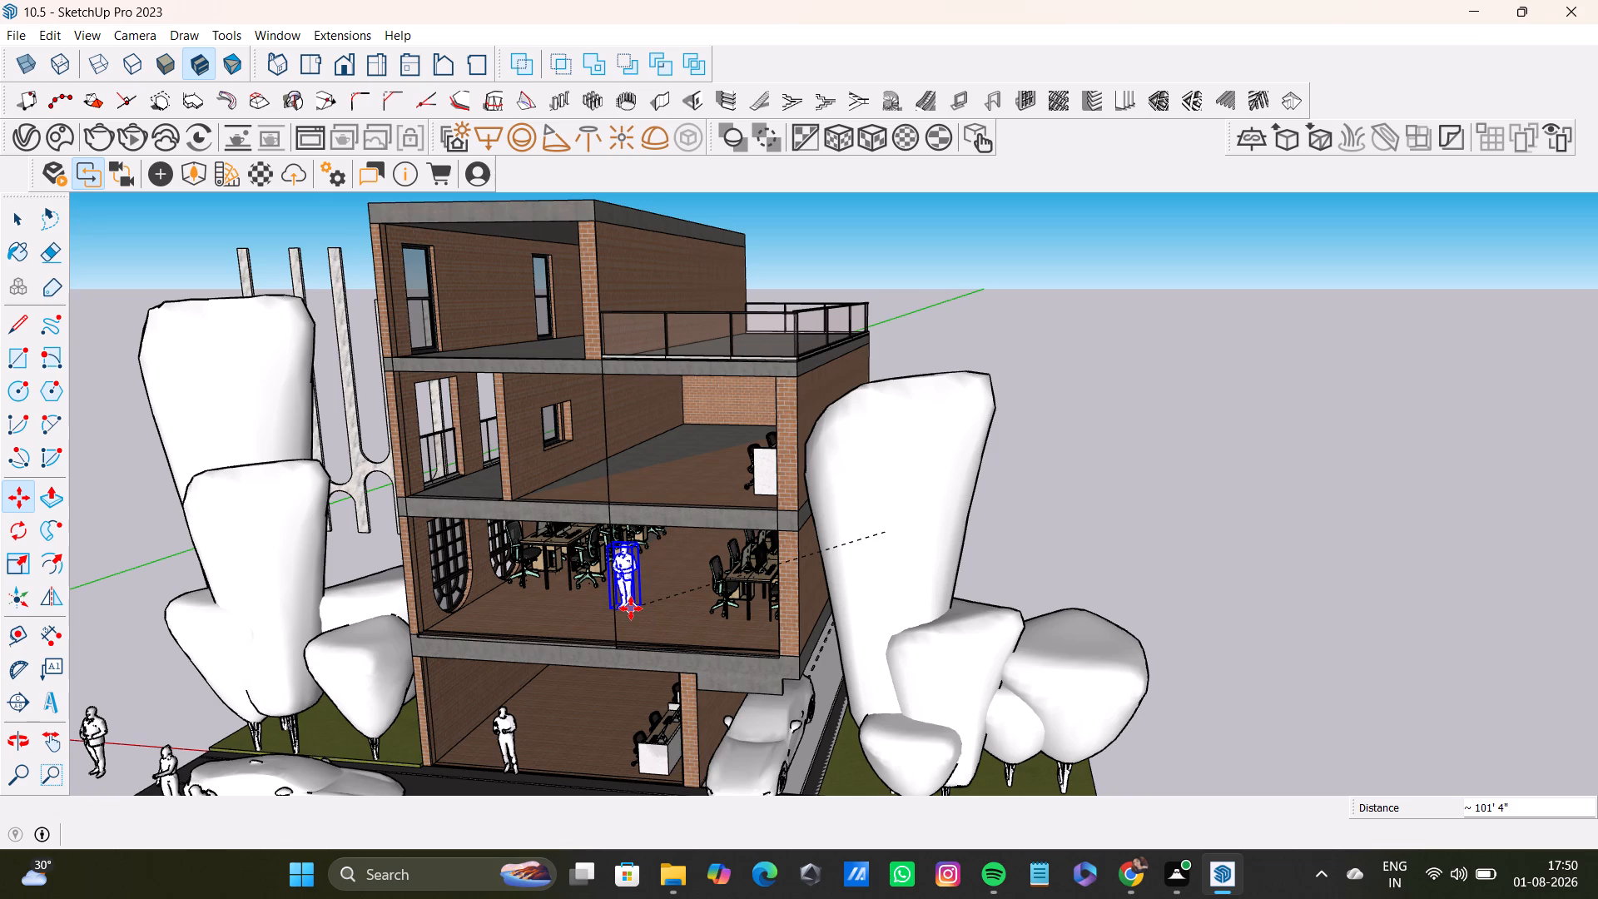
middle_click_drag(678, 637, 780, 545)
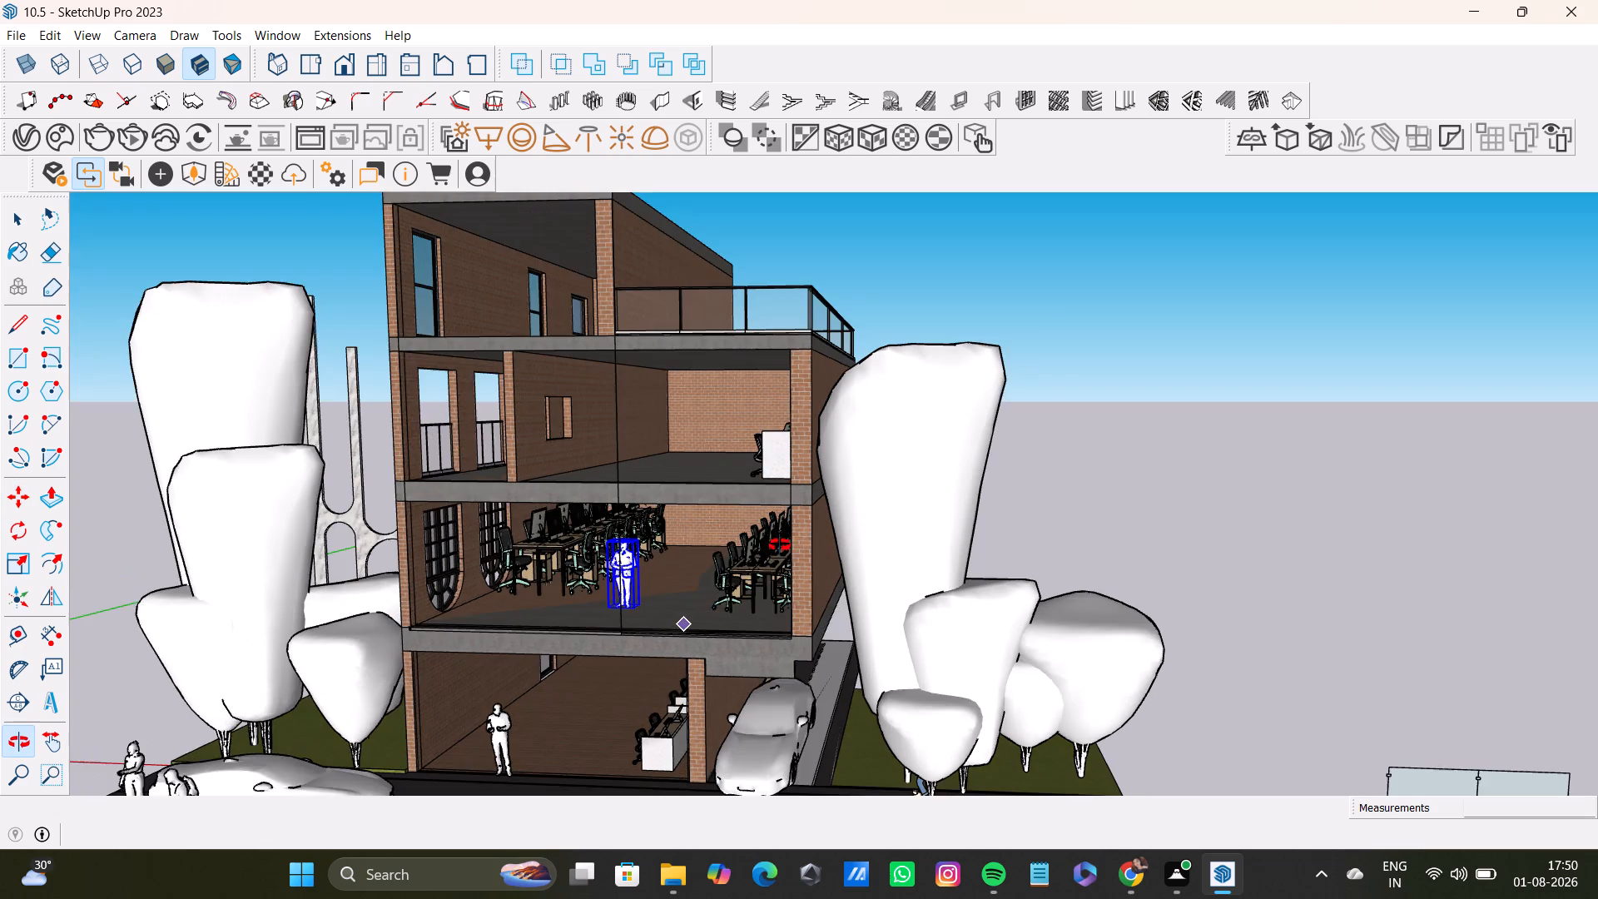
middle_click_drag(780, 545, 831, 549)
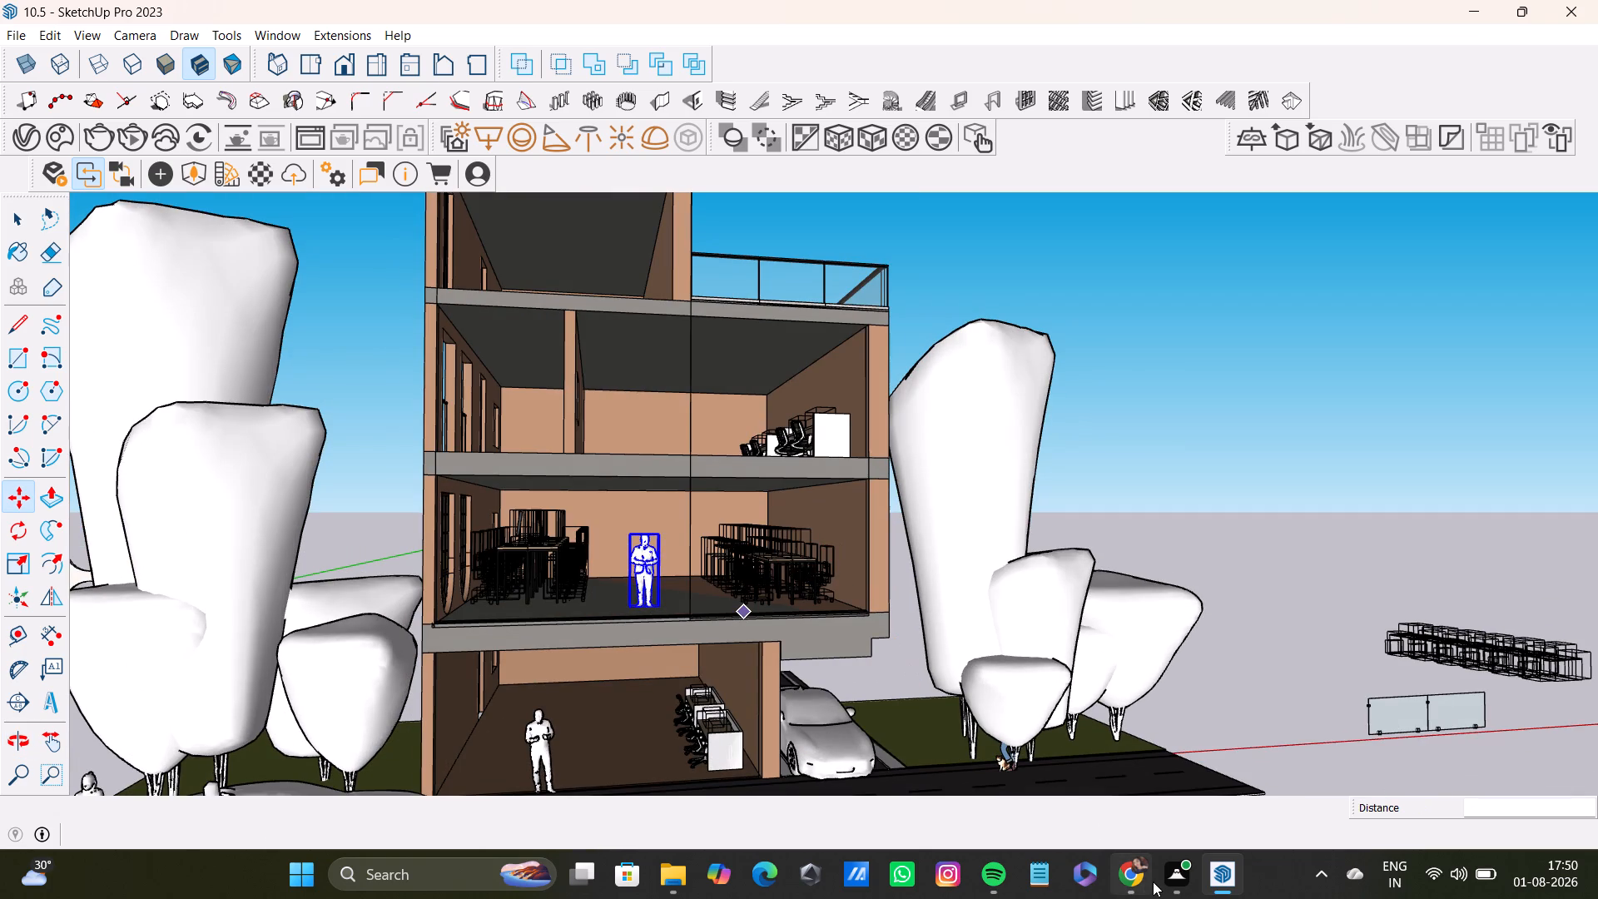
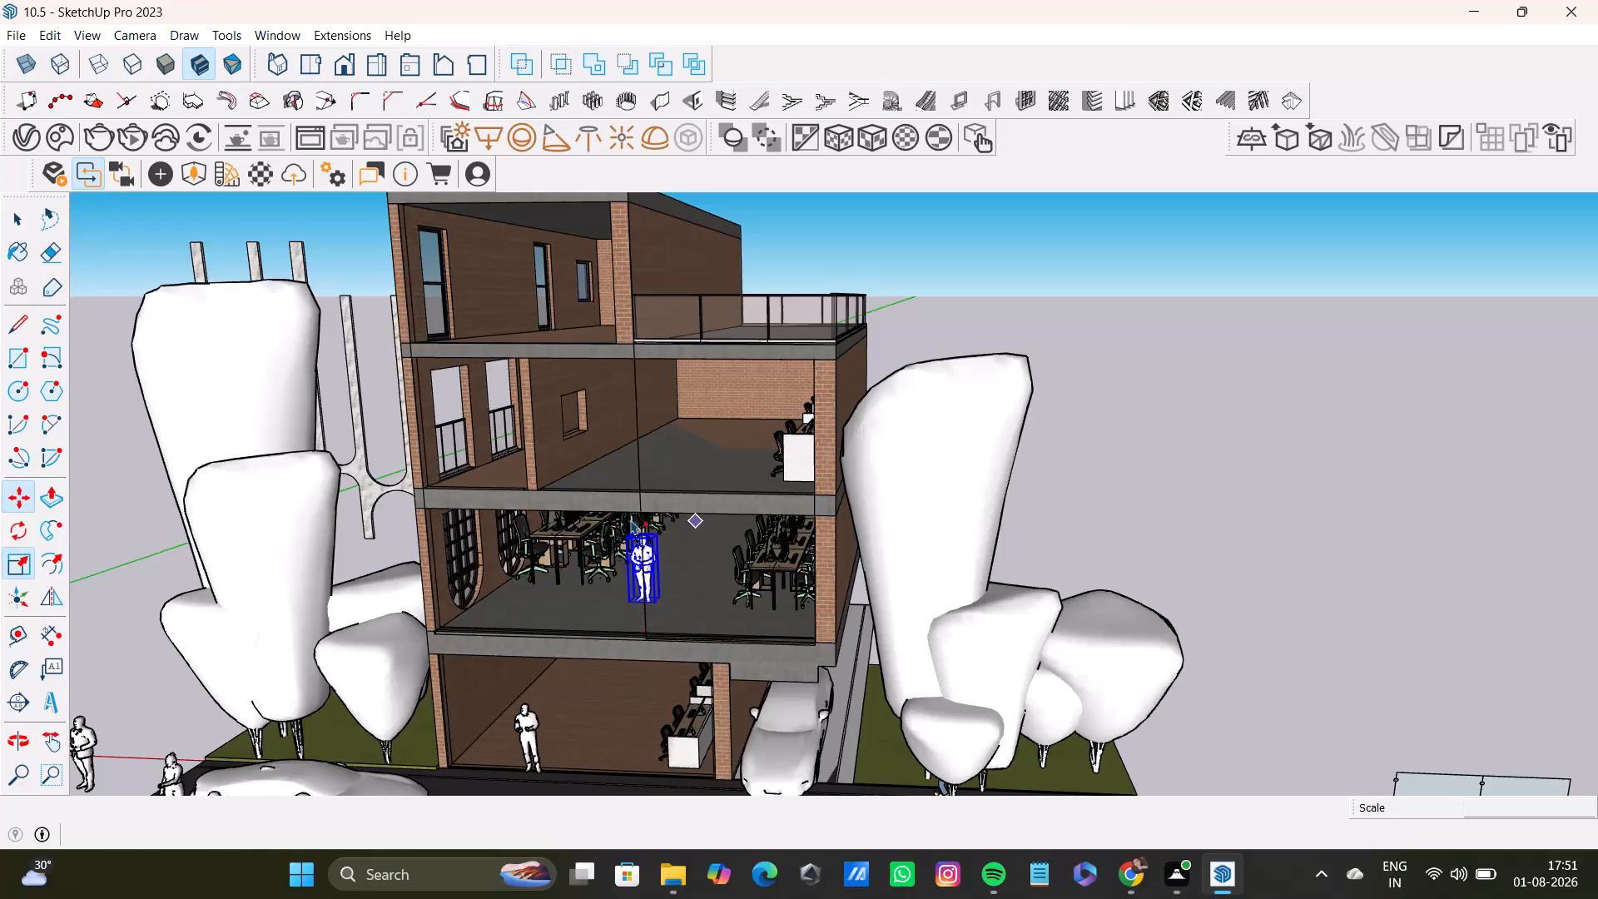
Scale the standing figure on the floor with the two rows of desks uniformly by about 1.24.
scroll(644, 556, "up", 7)
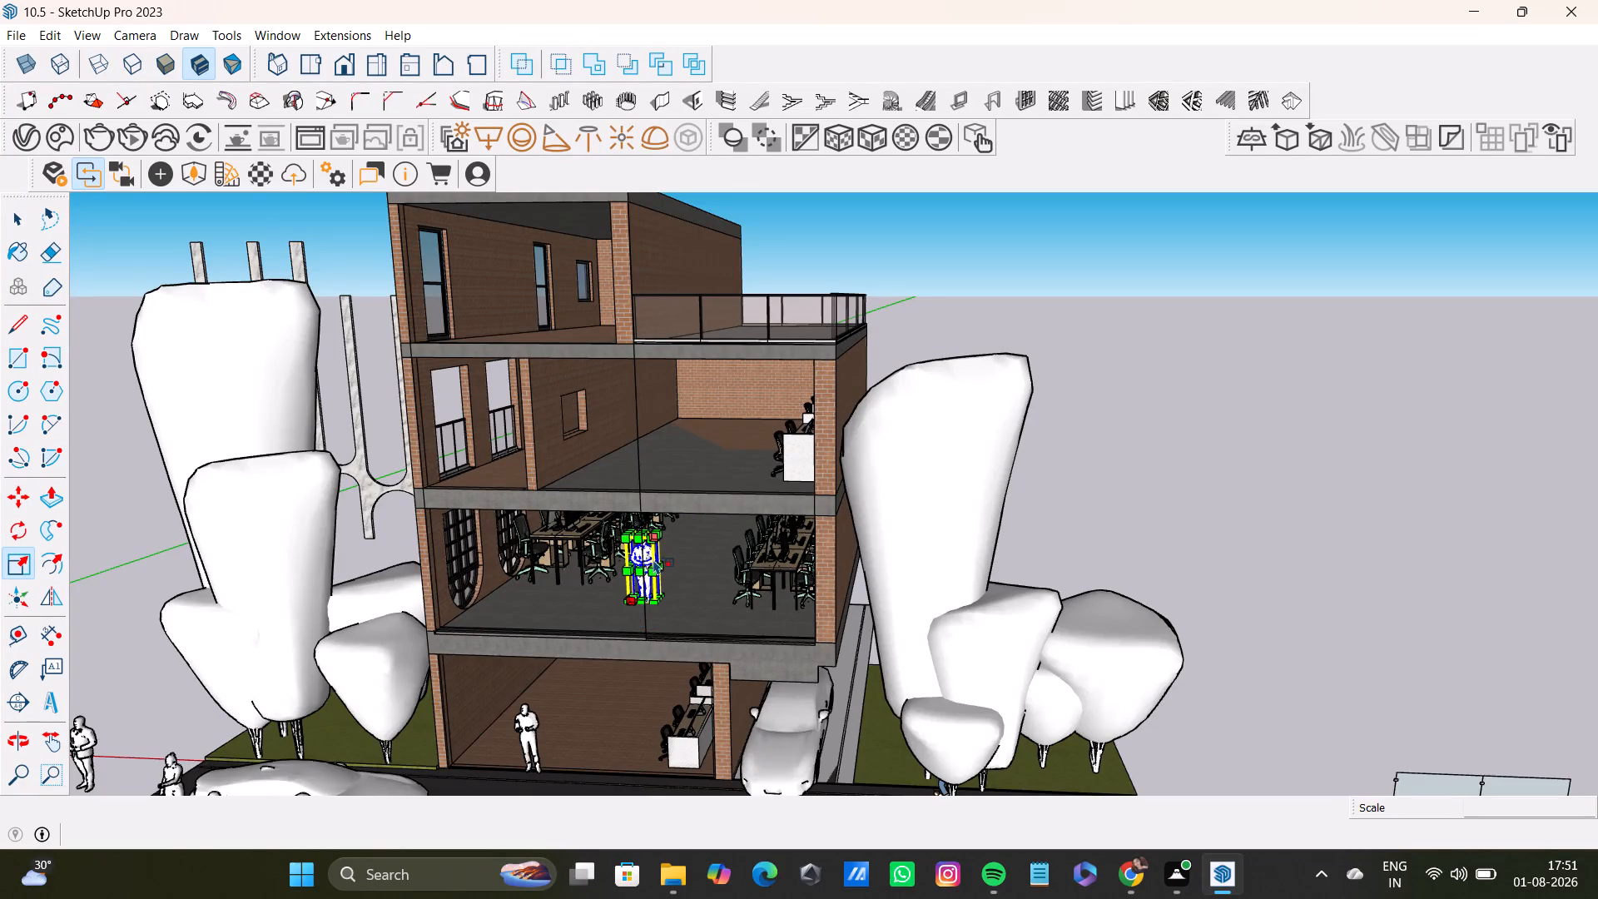
scroll(653, 559, "up", 13)
middle_click_drag(662, 544, 722, 514)
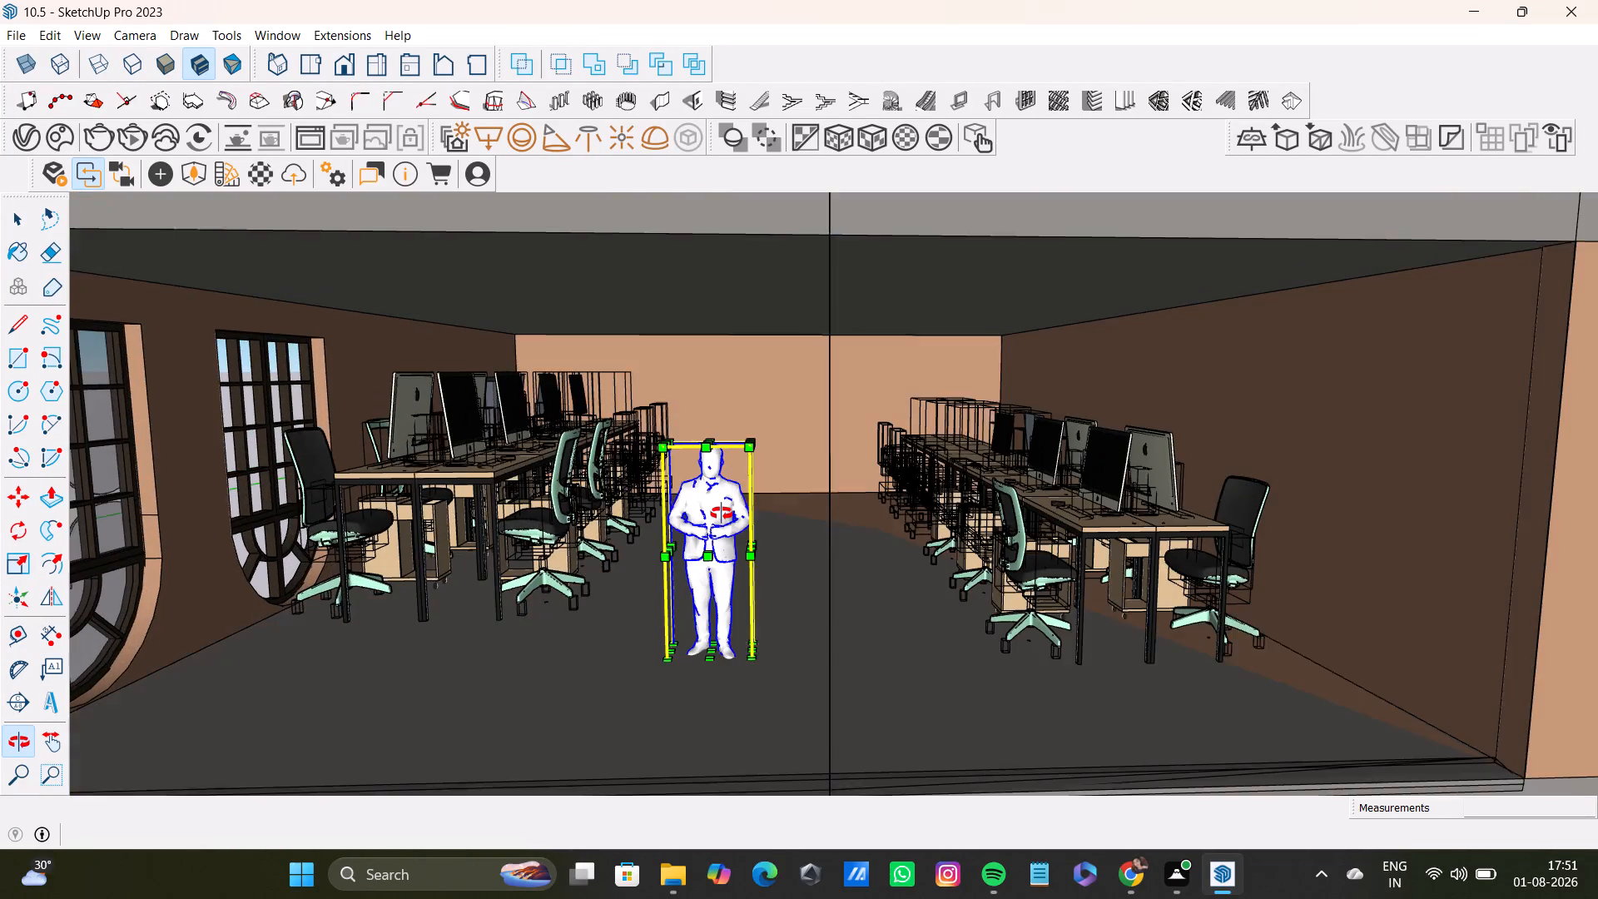
middle_click_drag(722, 514, 702, 510)
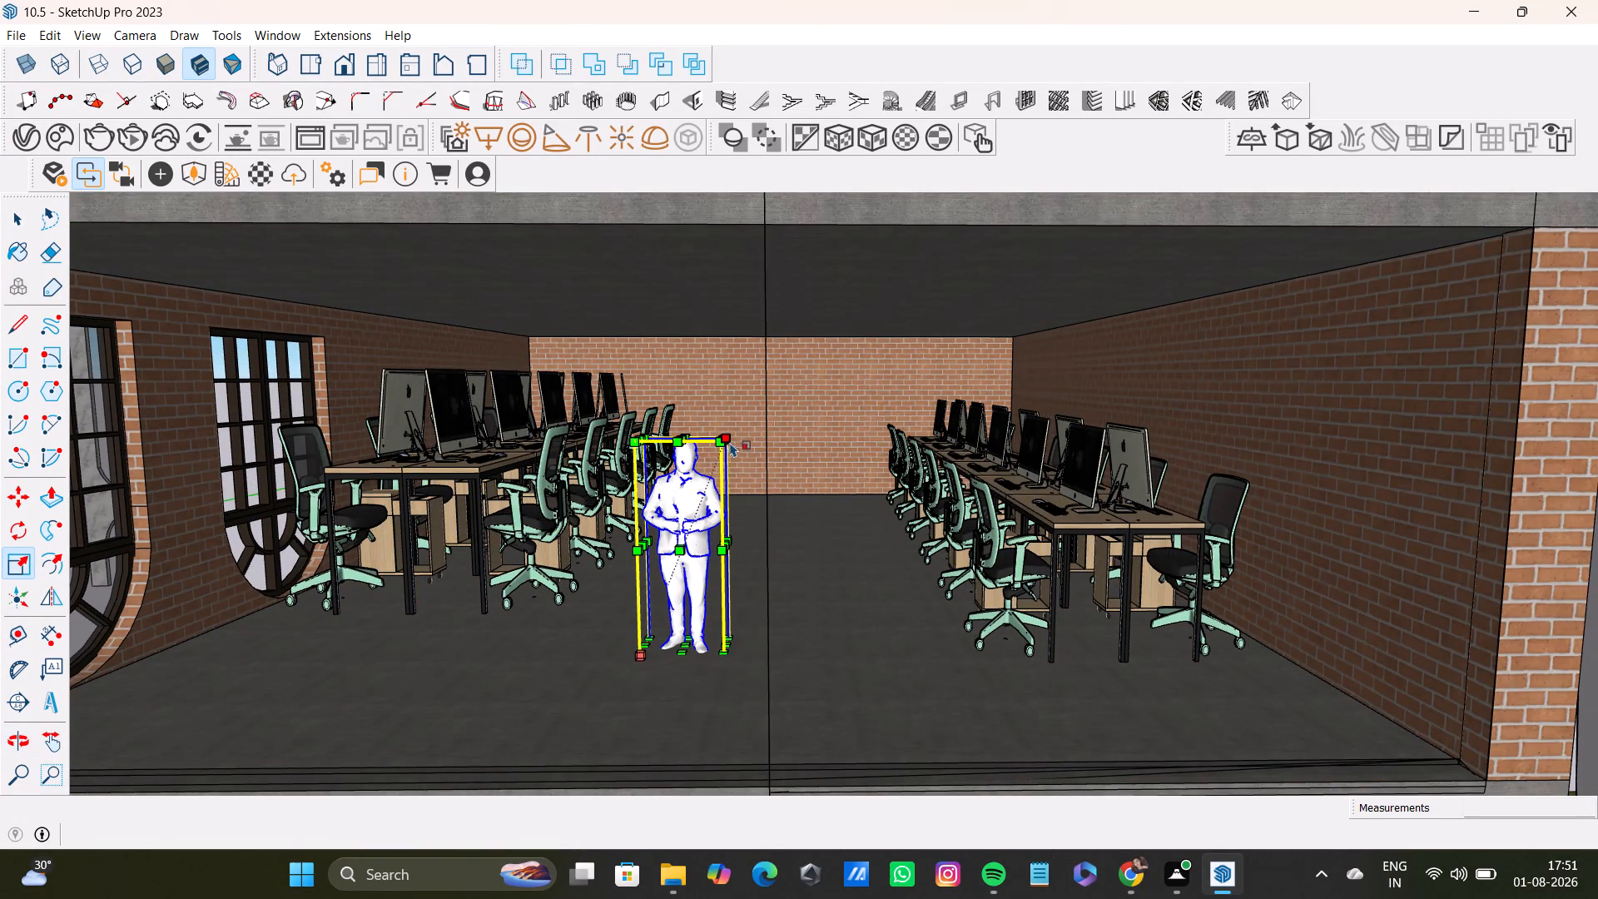
middle_click_drag(739, 502, 709, 581)
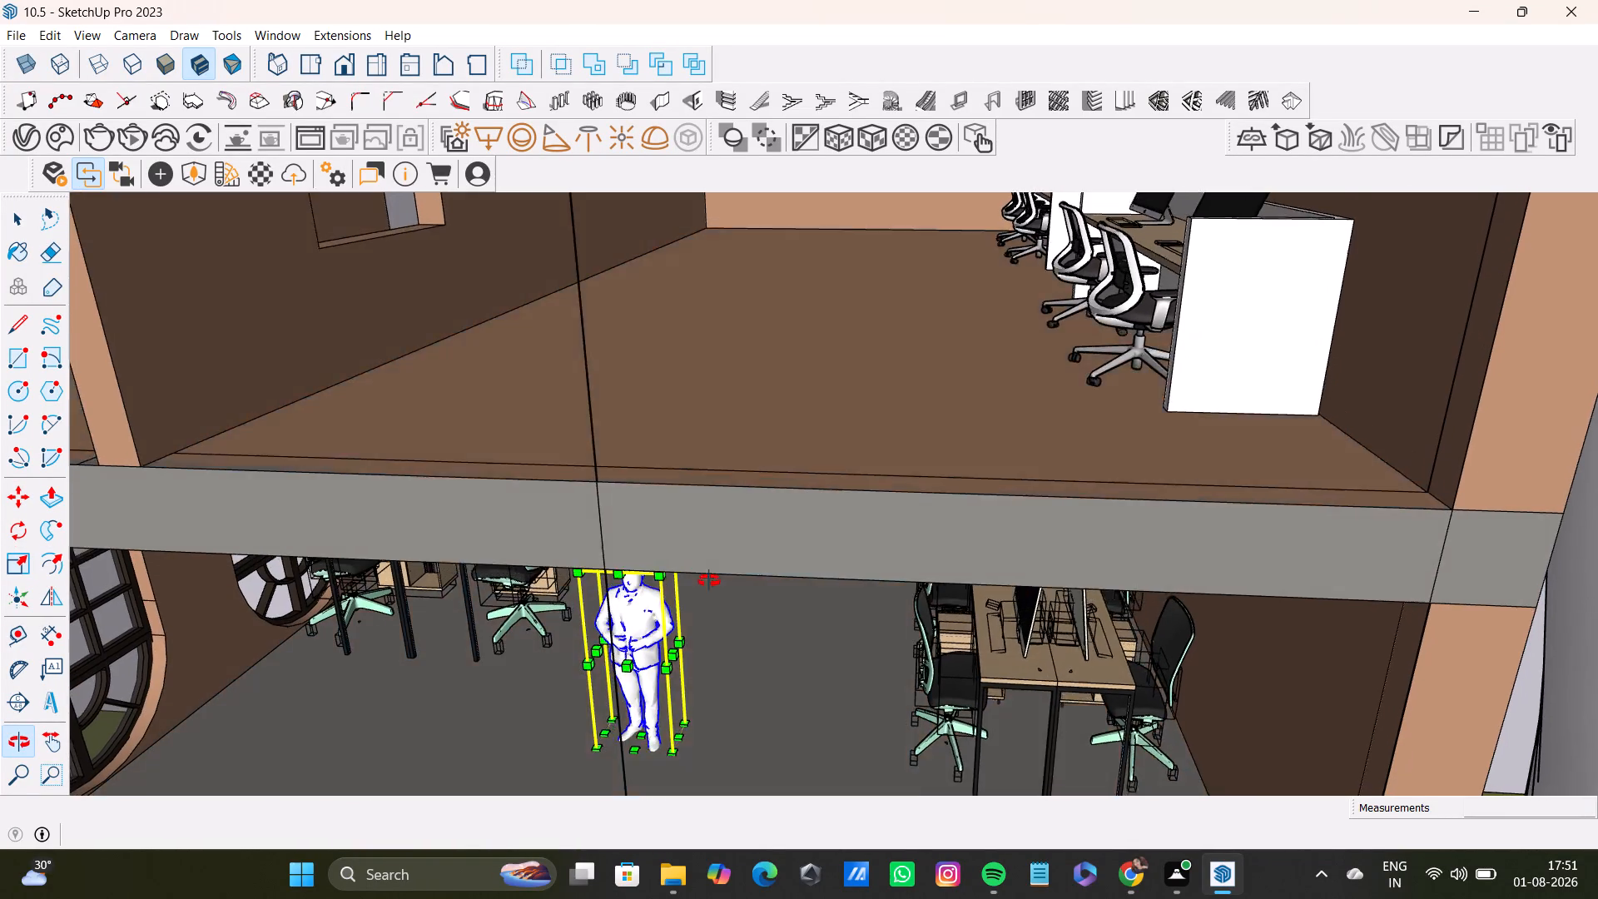
middle_click_drag(709, 581, 716, 575)
middle_click_drag(716, 575, 719, 444)
middle_click_drag(719, 445, 724, 497)
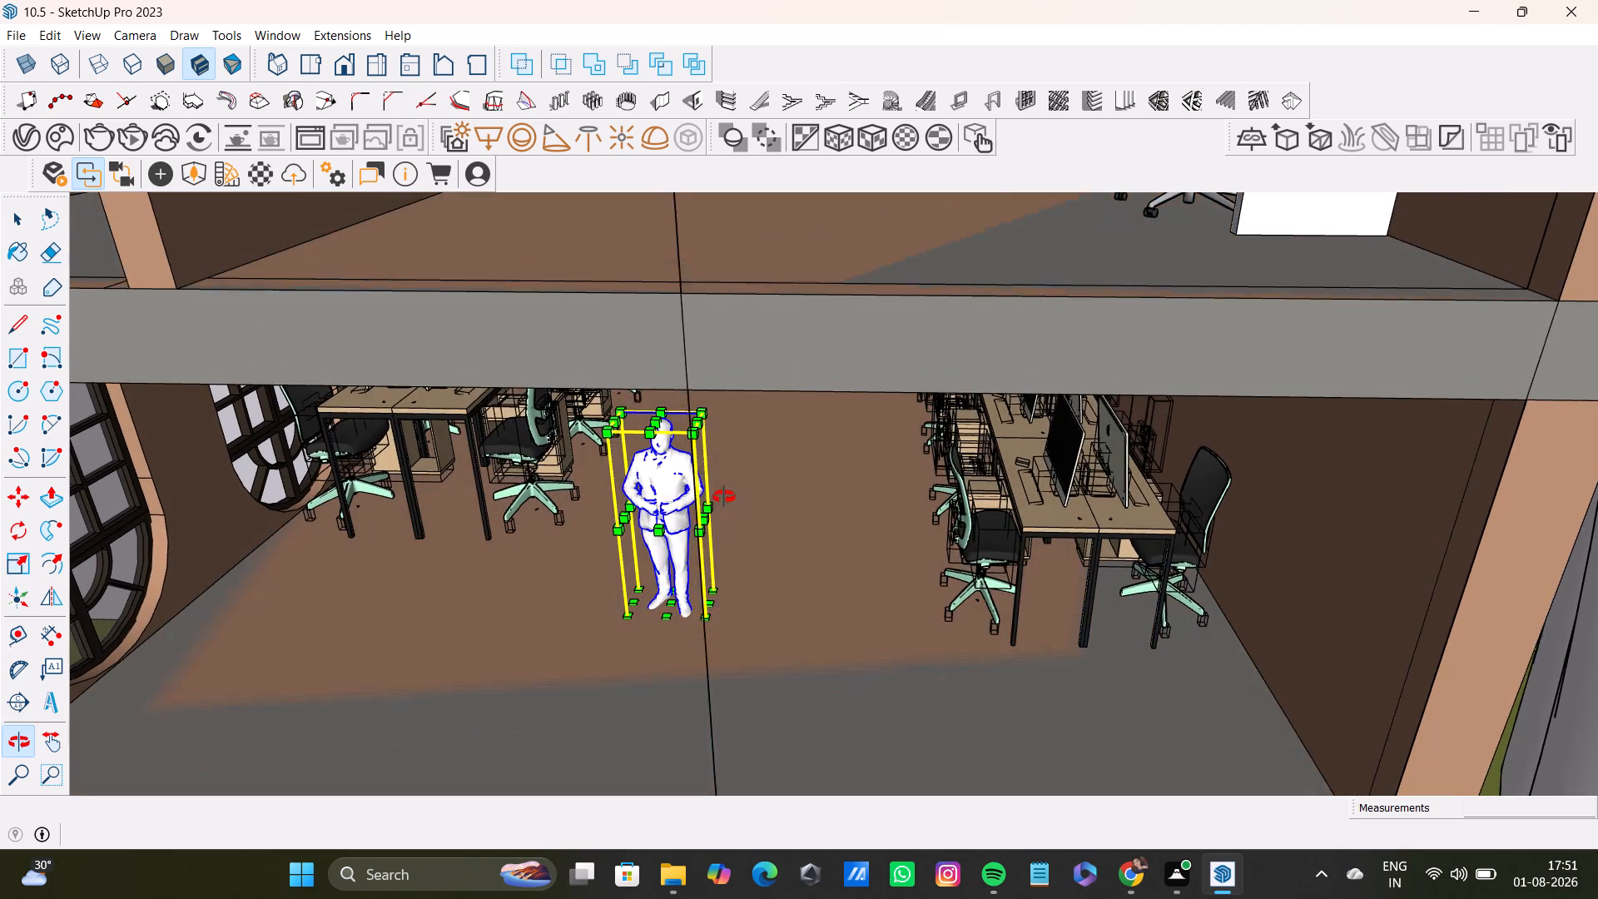
middle_click_drag(724, 497, 725, 497)
left_click(708, 407)
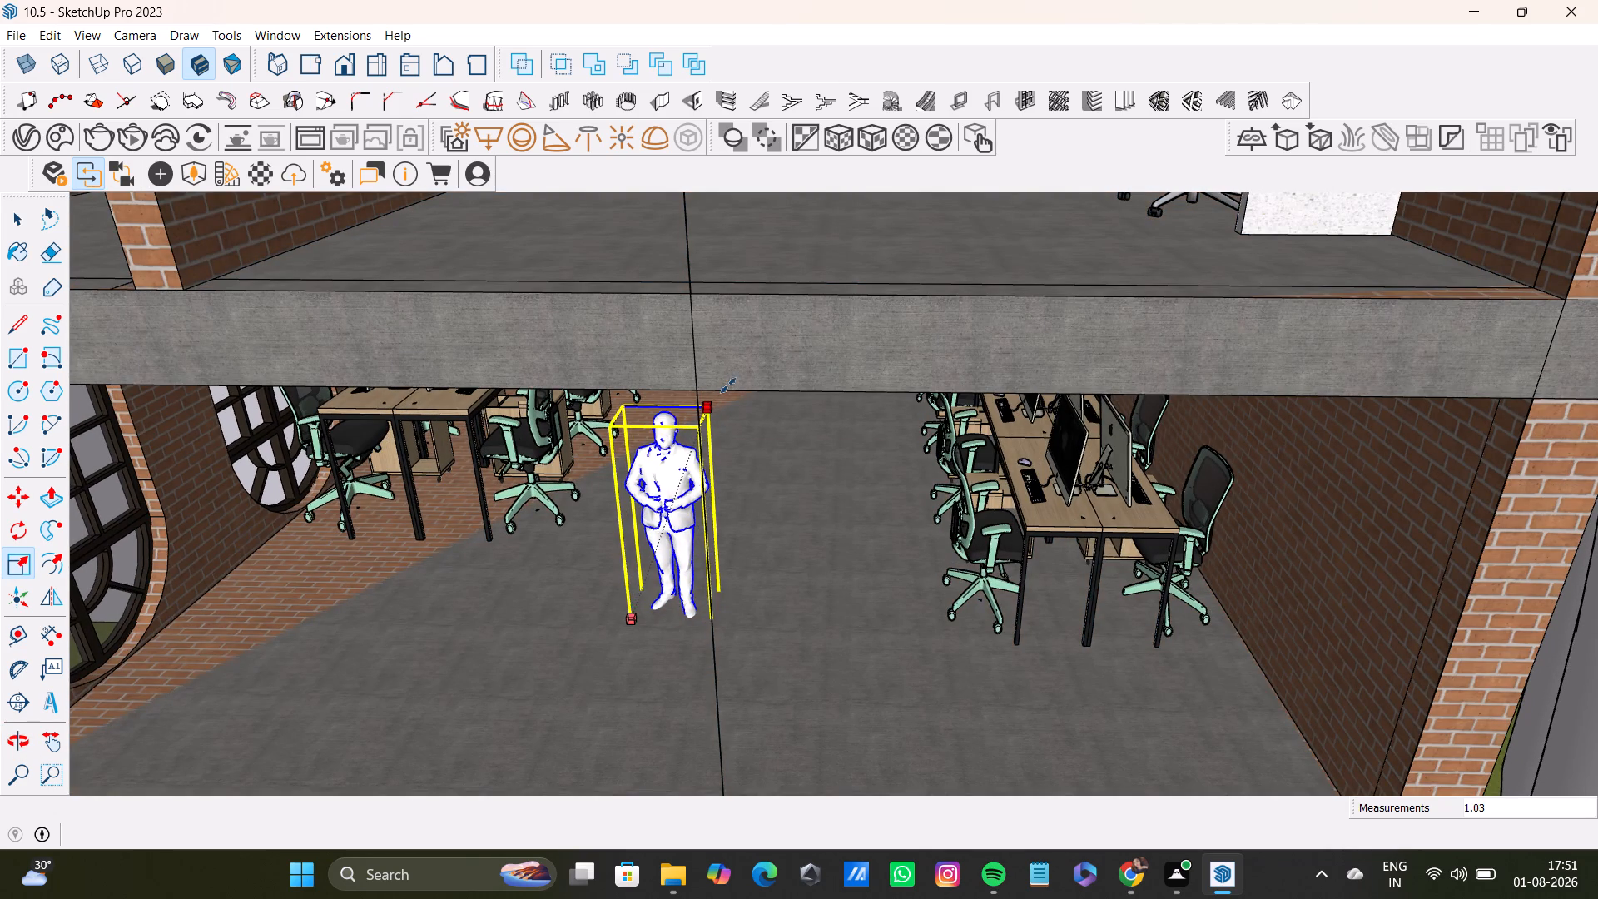
left_click(740, 365)
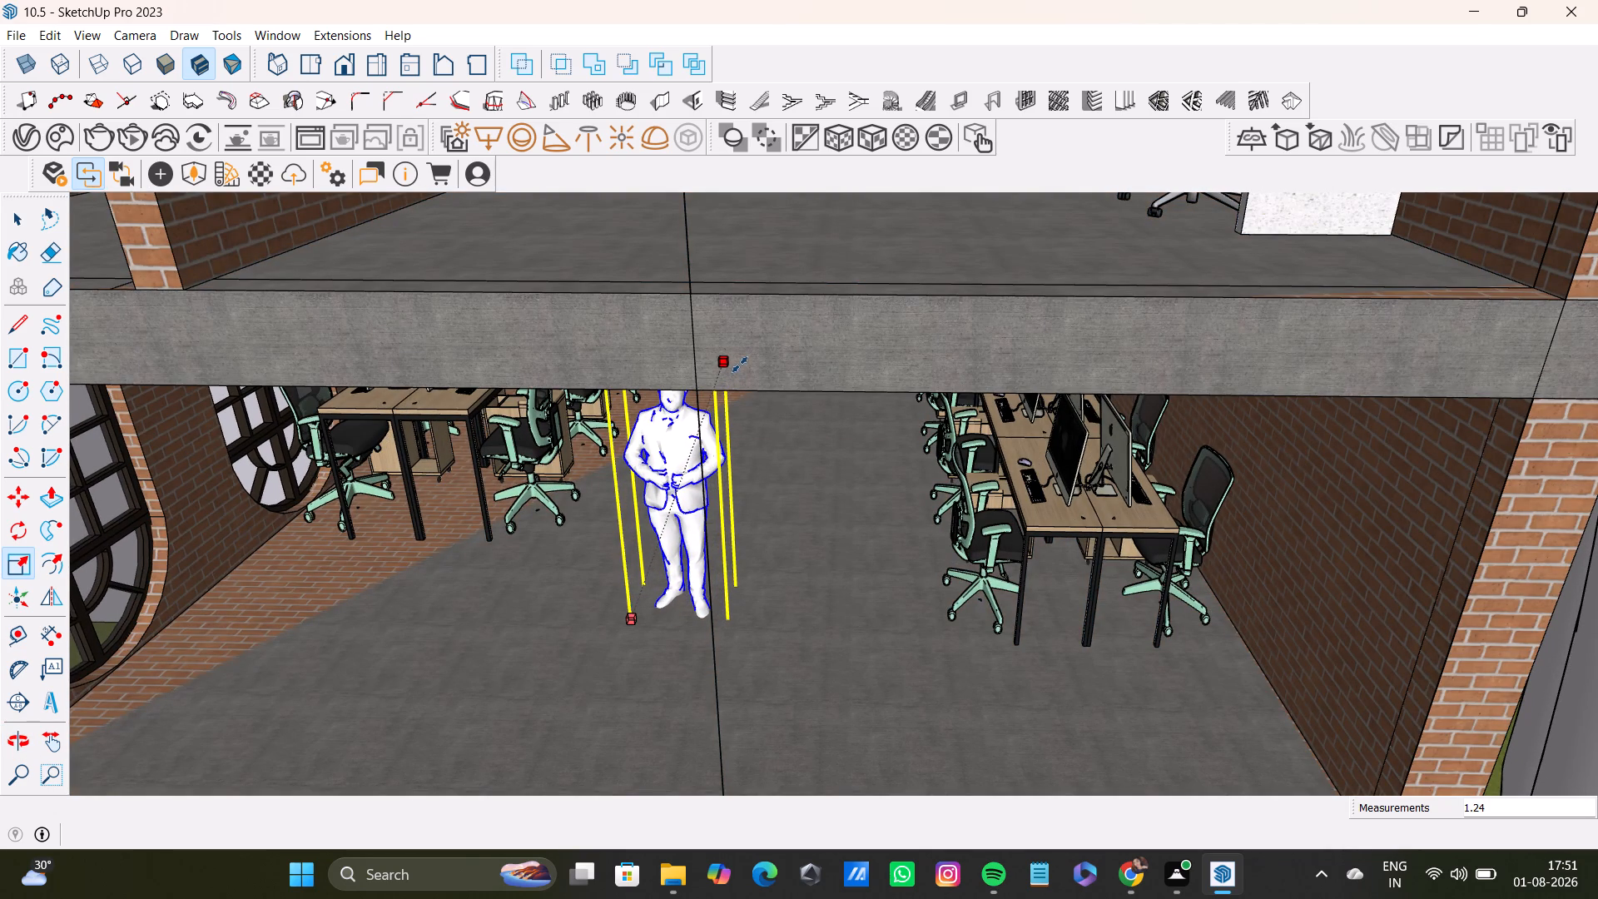
key("space")
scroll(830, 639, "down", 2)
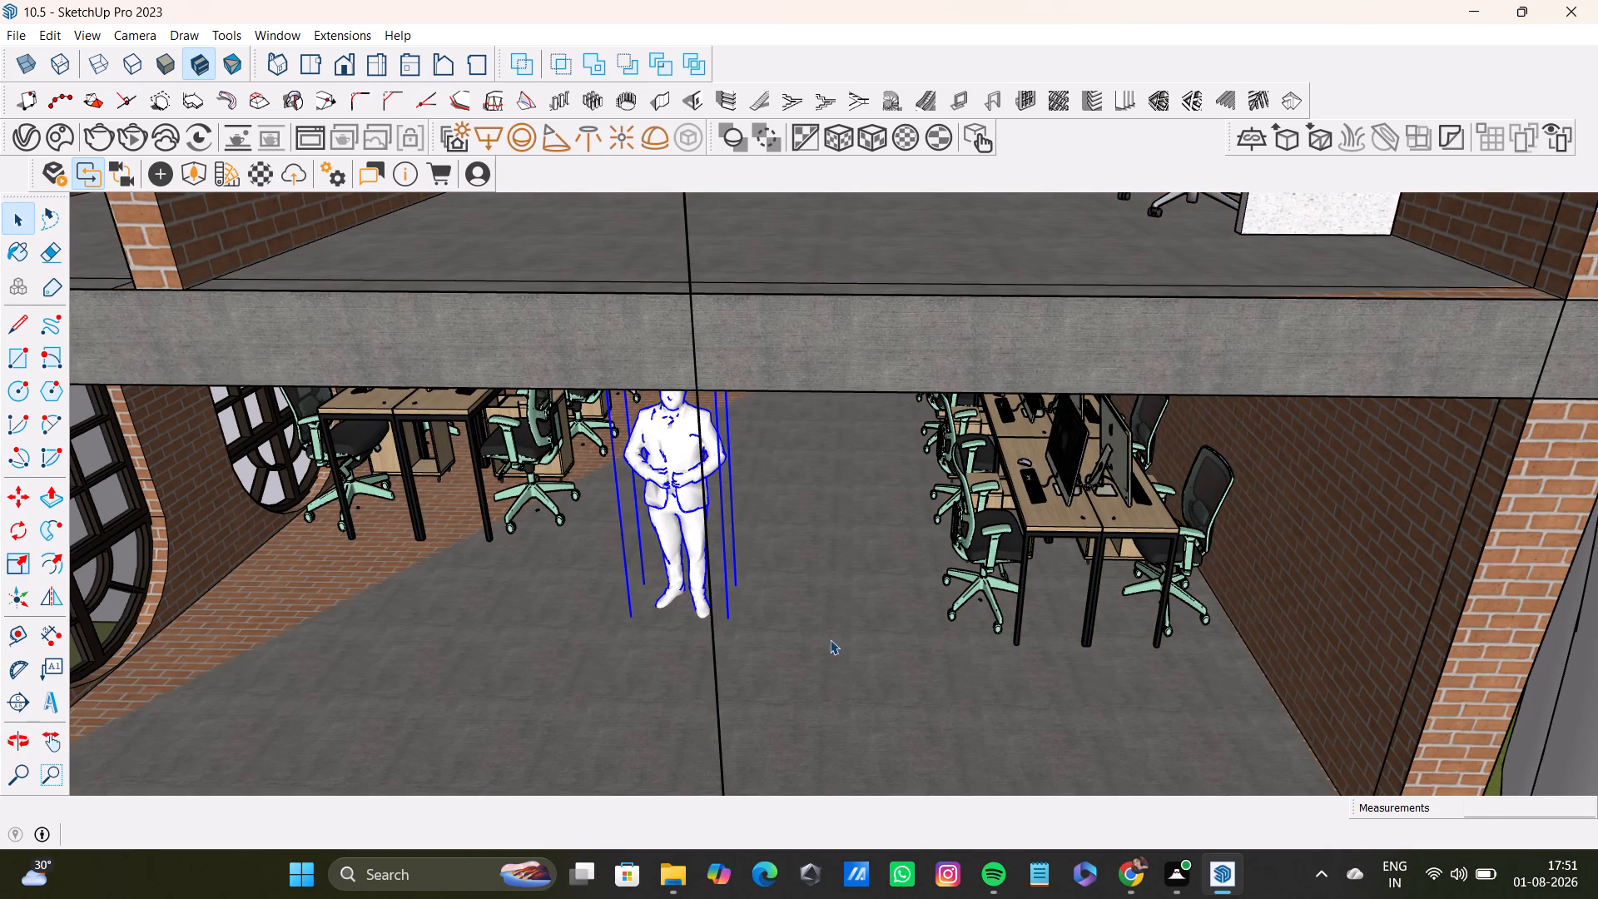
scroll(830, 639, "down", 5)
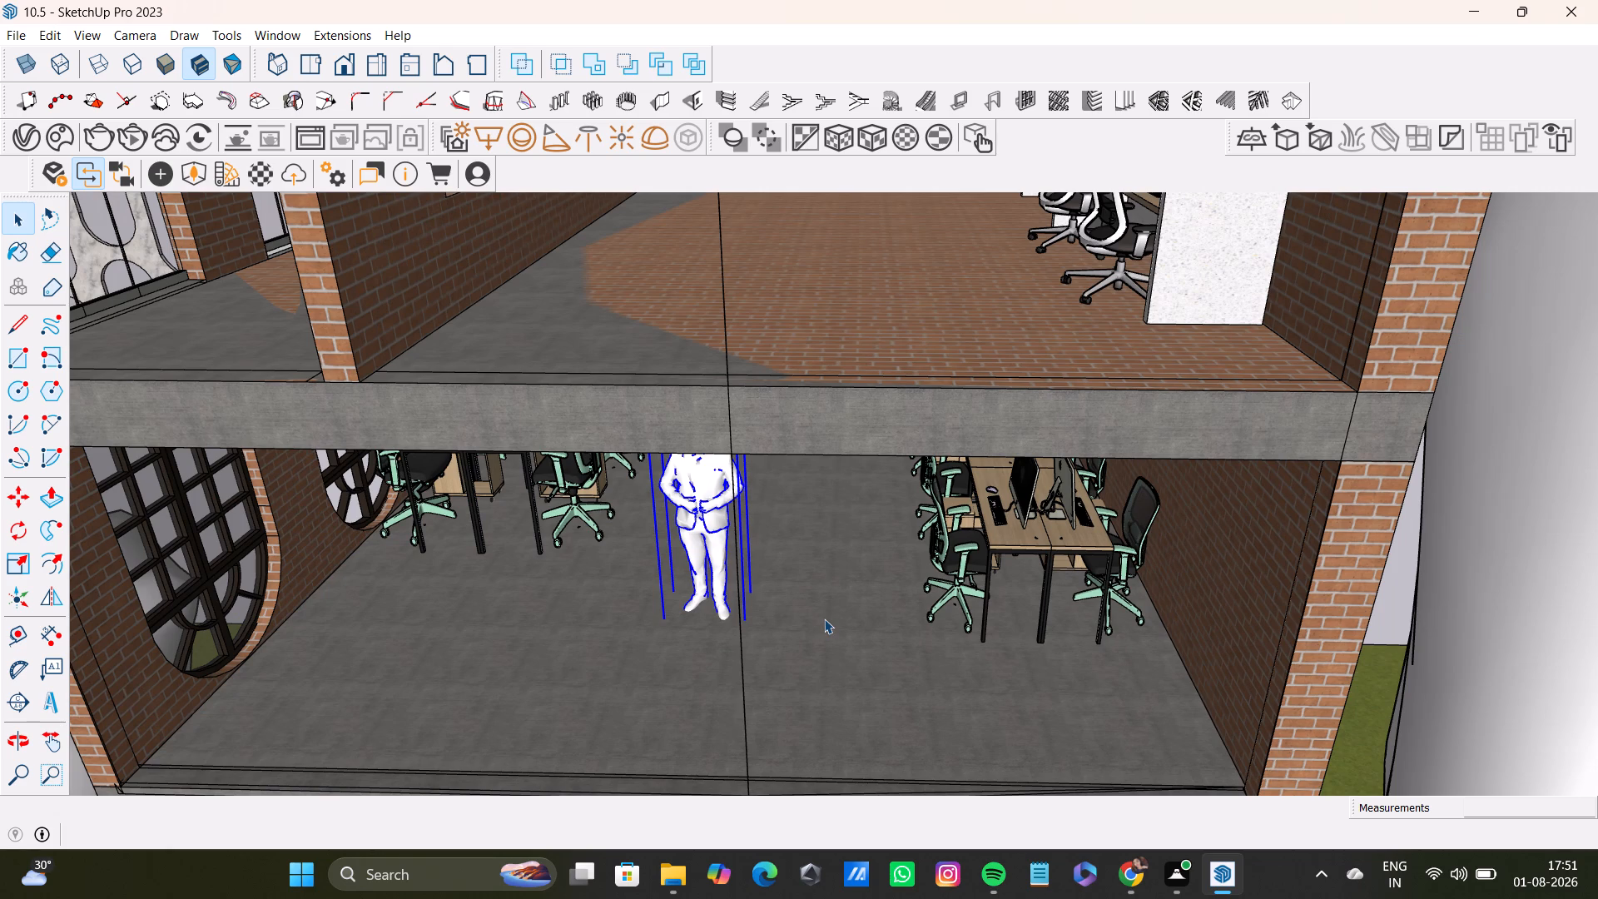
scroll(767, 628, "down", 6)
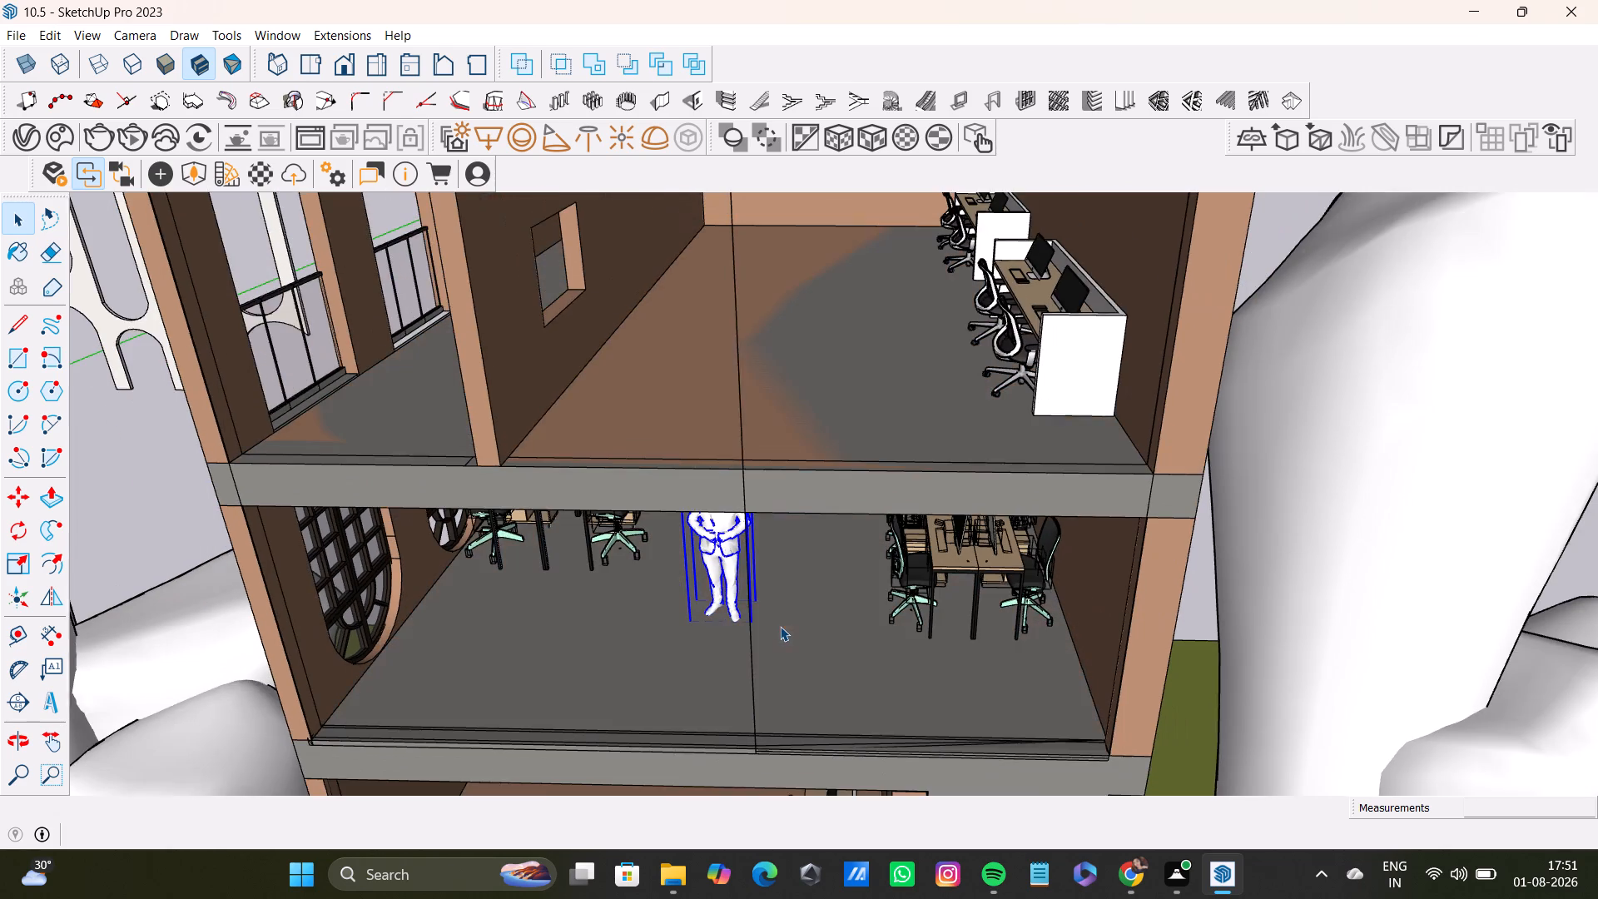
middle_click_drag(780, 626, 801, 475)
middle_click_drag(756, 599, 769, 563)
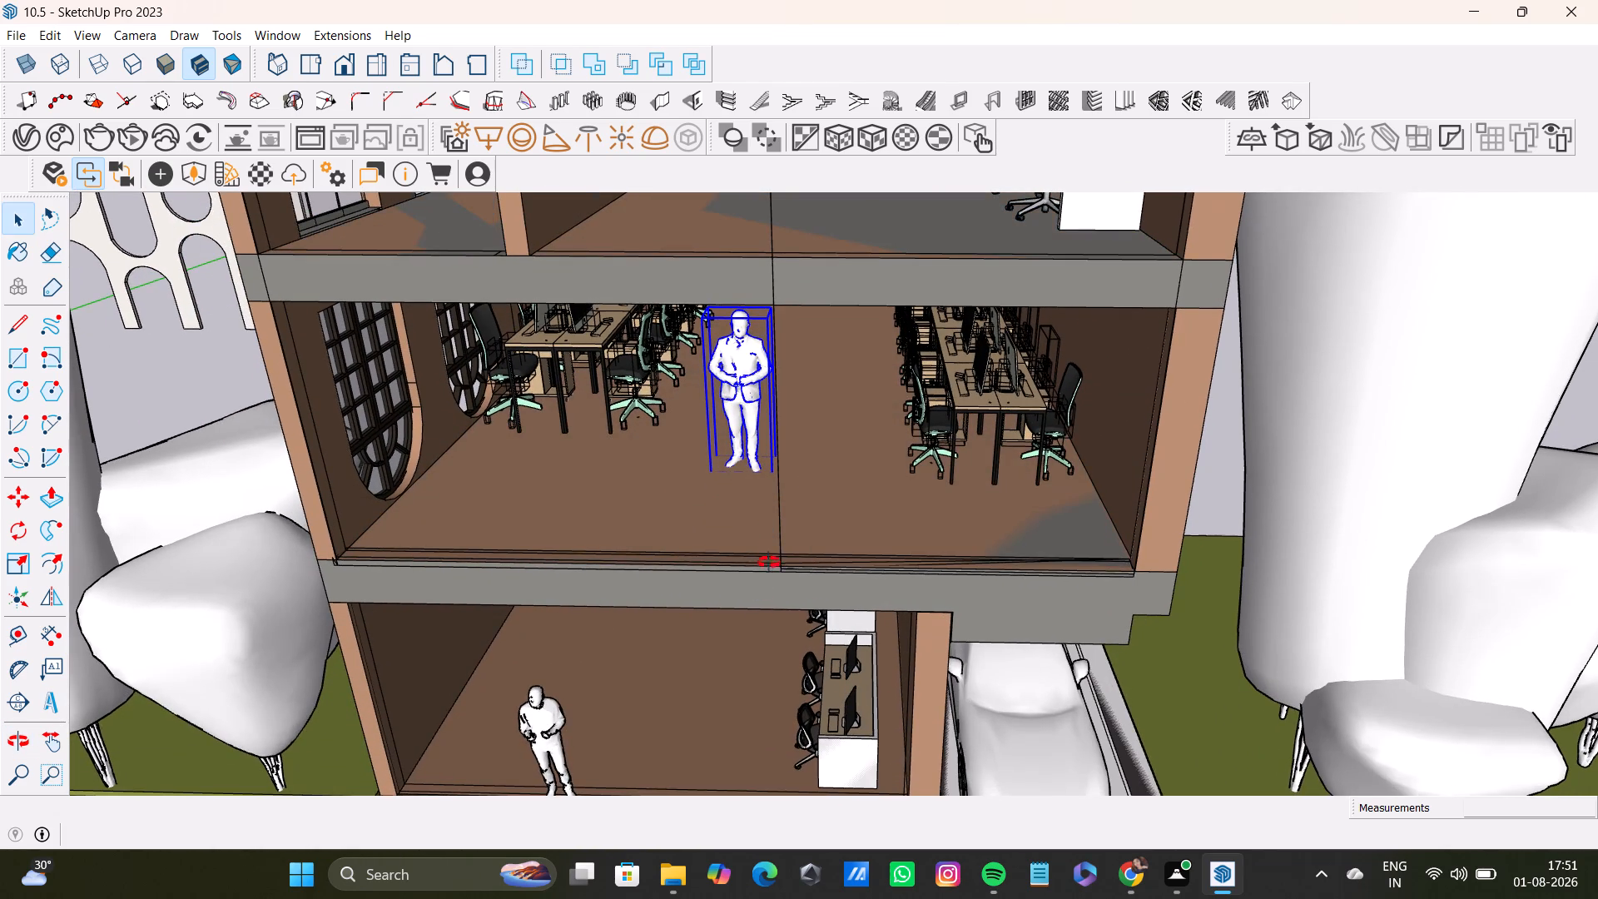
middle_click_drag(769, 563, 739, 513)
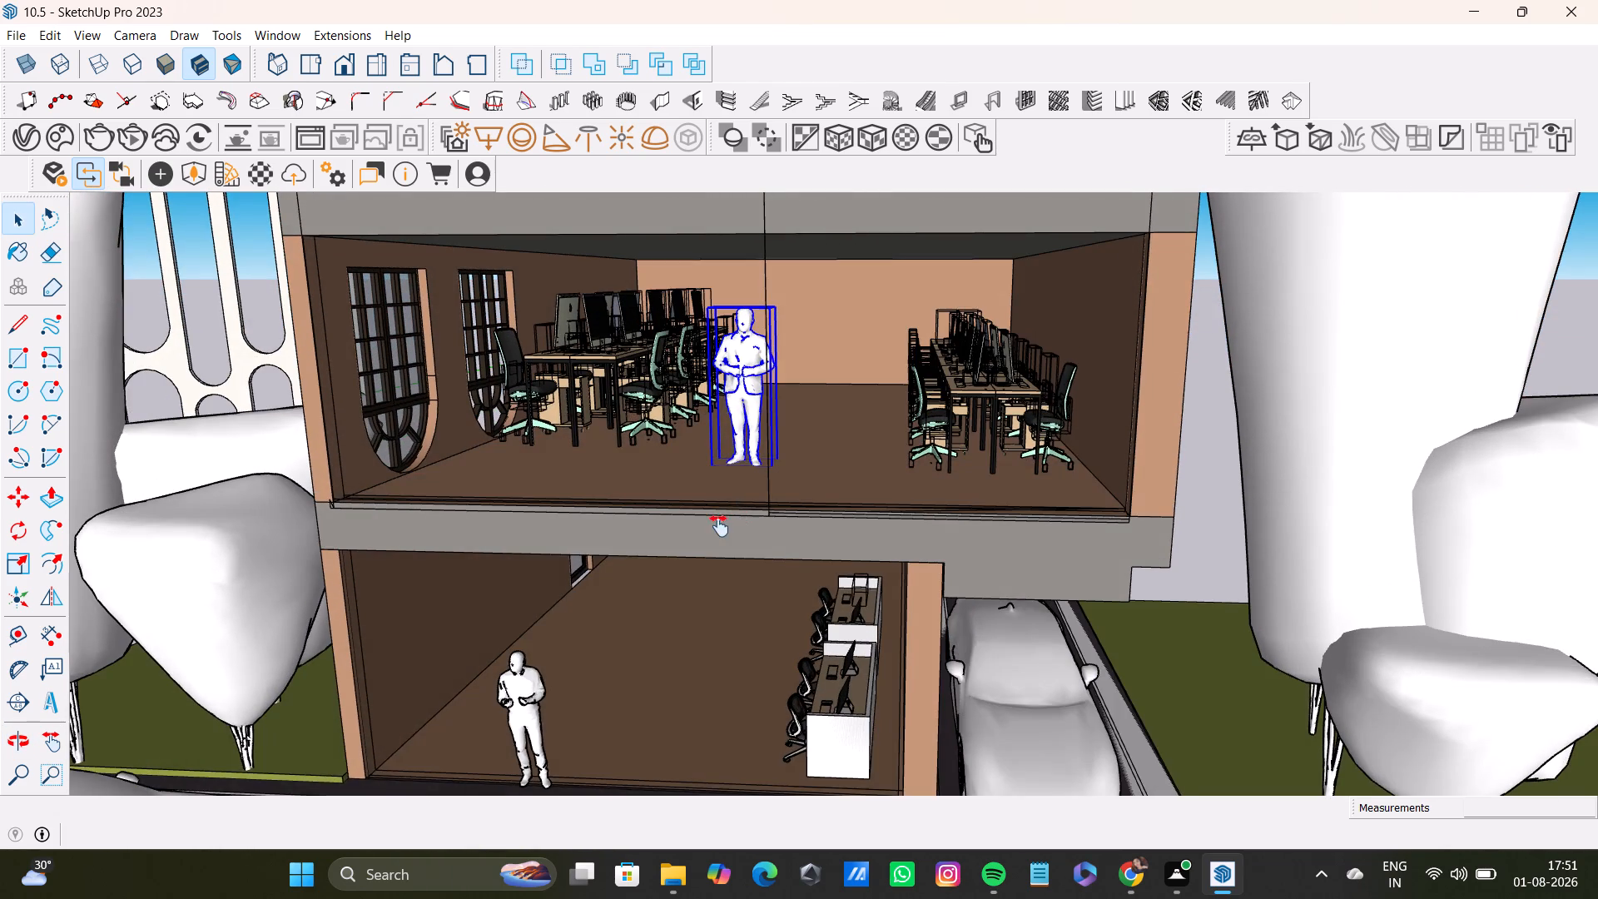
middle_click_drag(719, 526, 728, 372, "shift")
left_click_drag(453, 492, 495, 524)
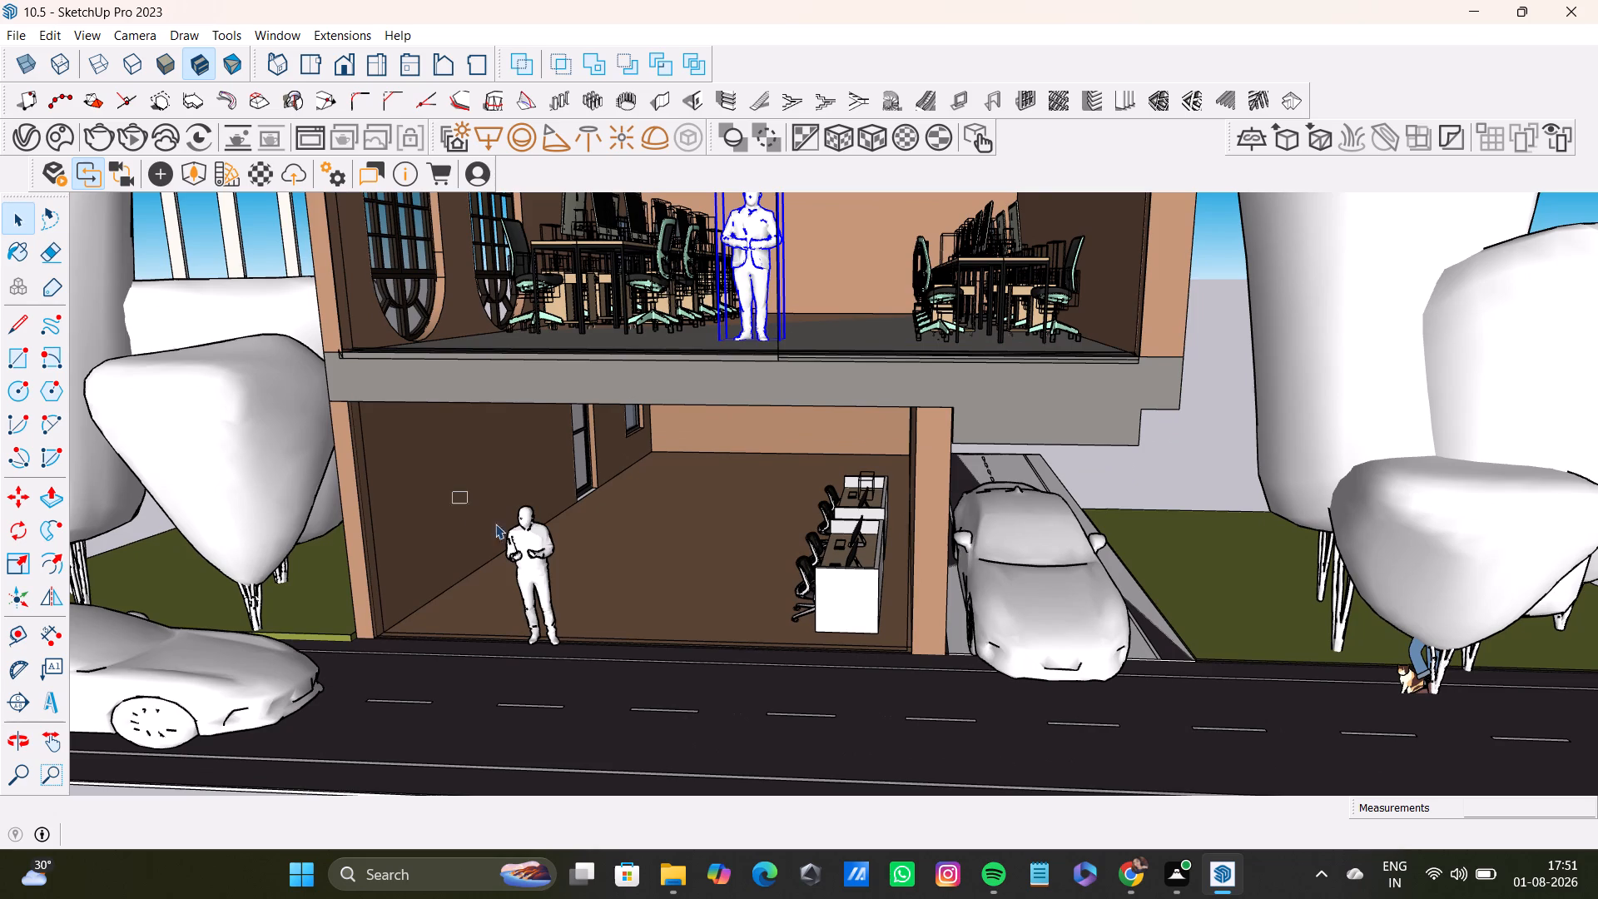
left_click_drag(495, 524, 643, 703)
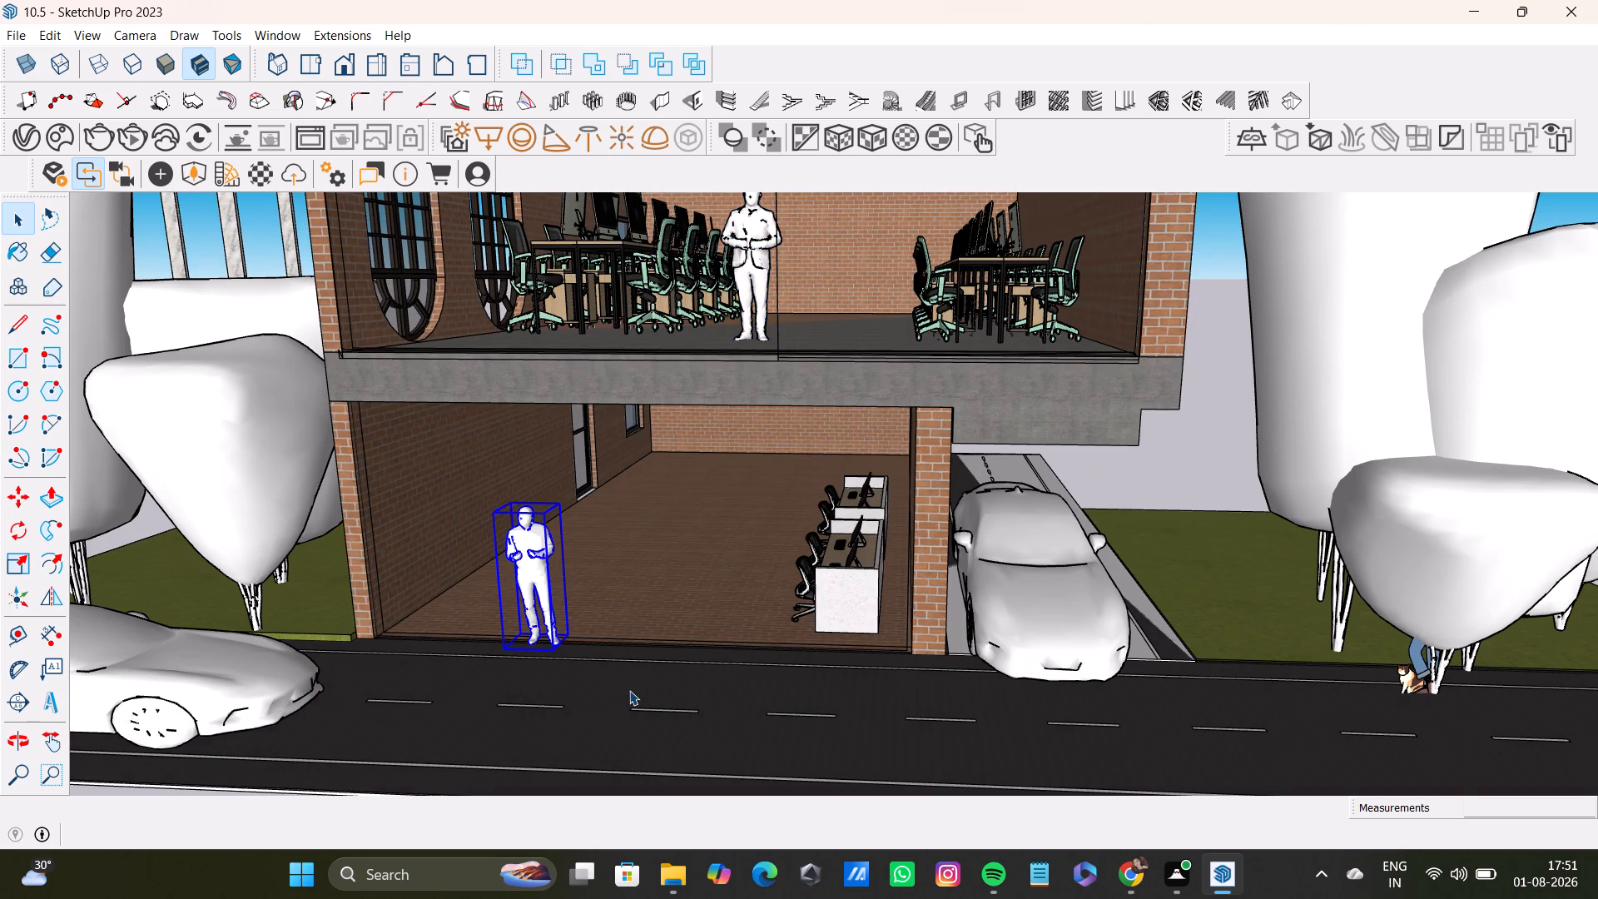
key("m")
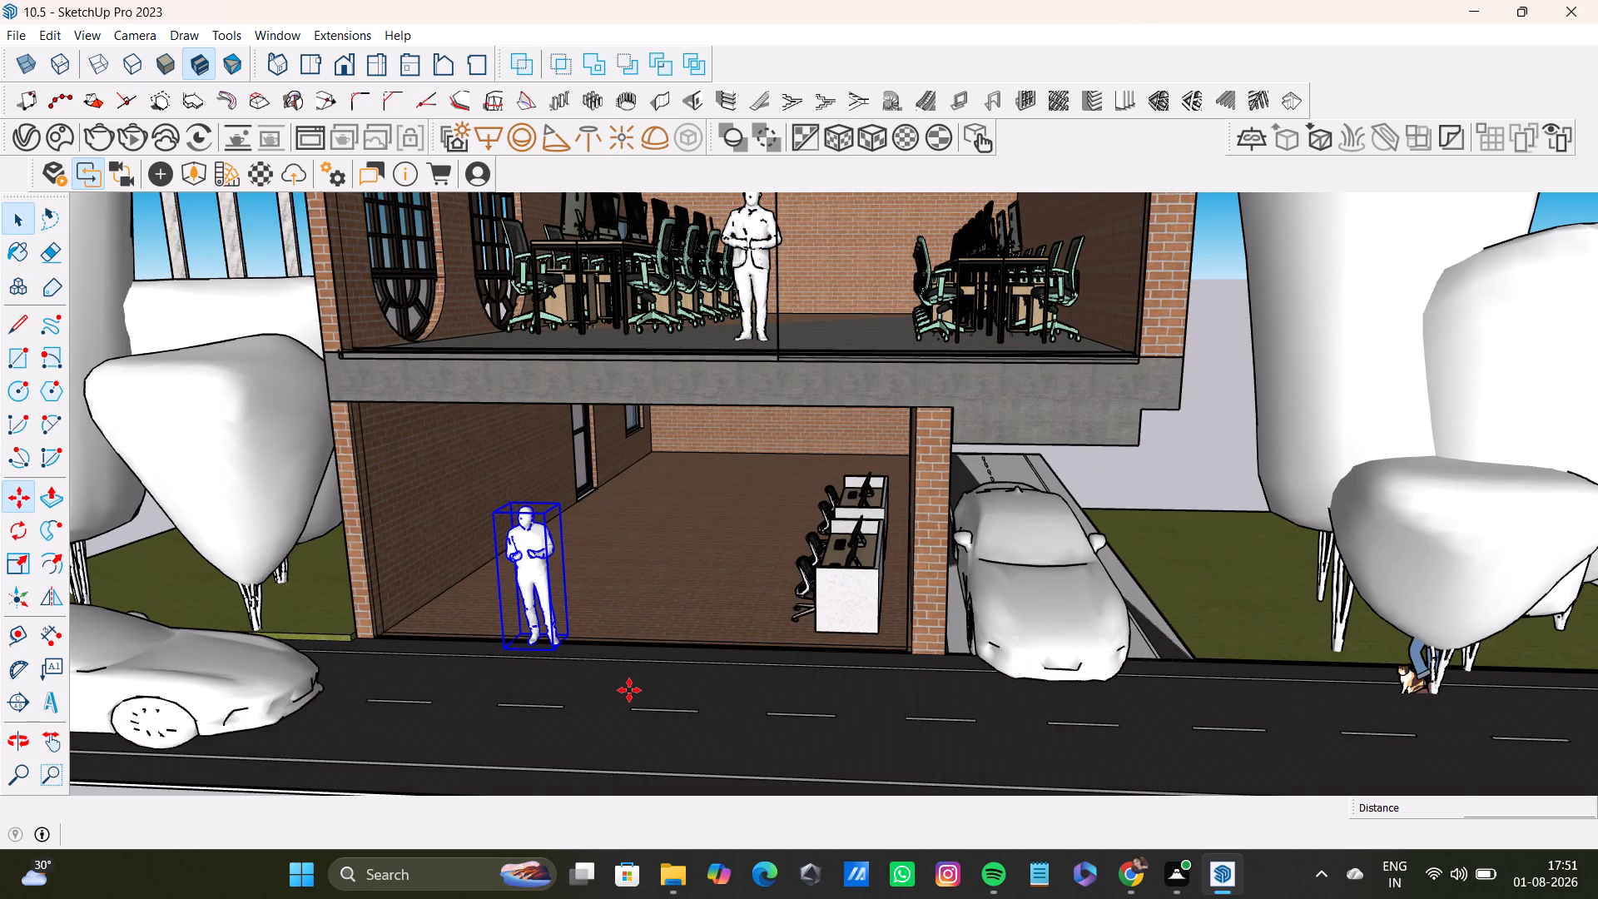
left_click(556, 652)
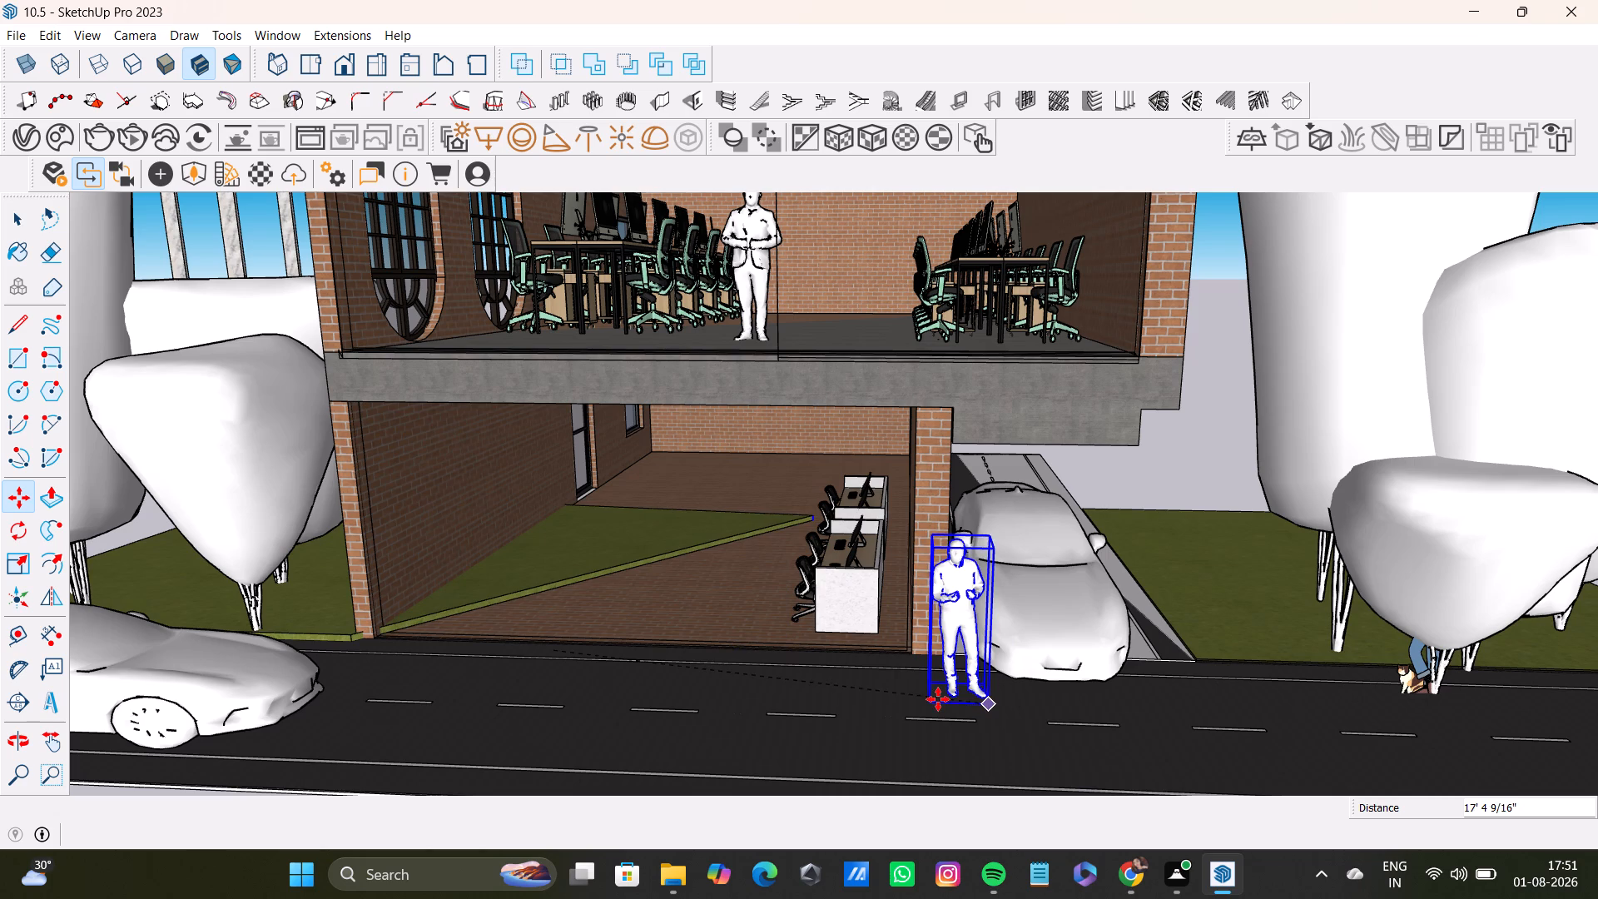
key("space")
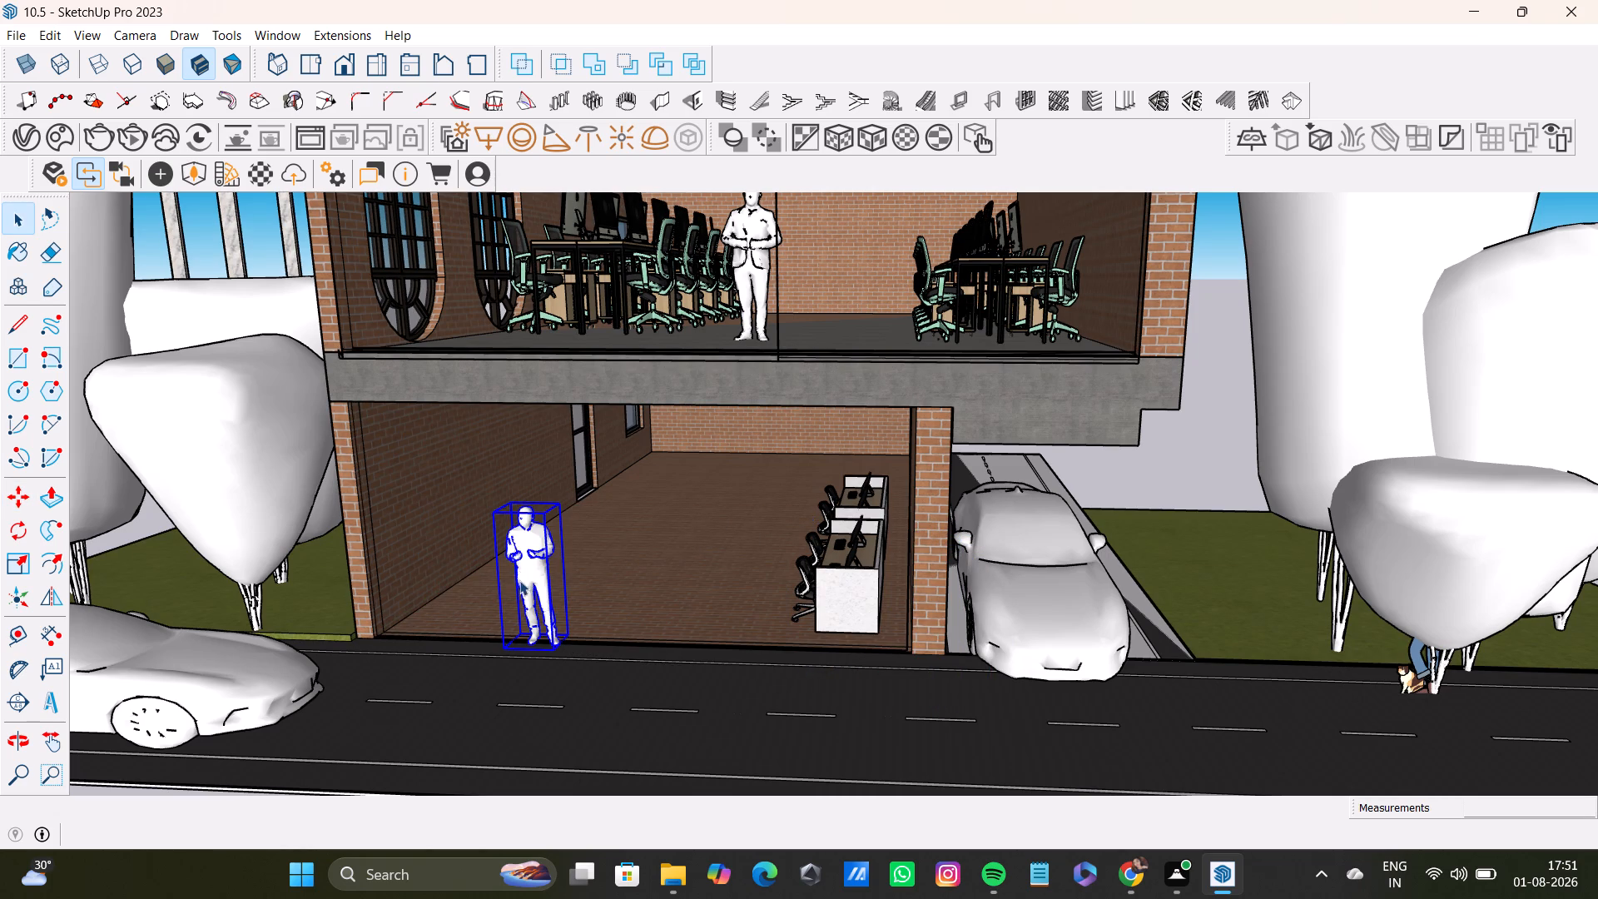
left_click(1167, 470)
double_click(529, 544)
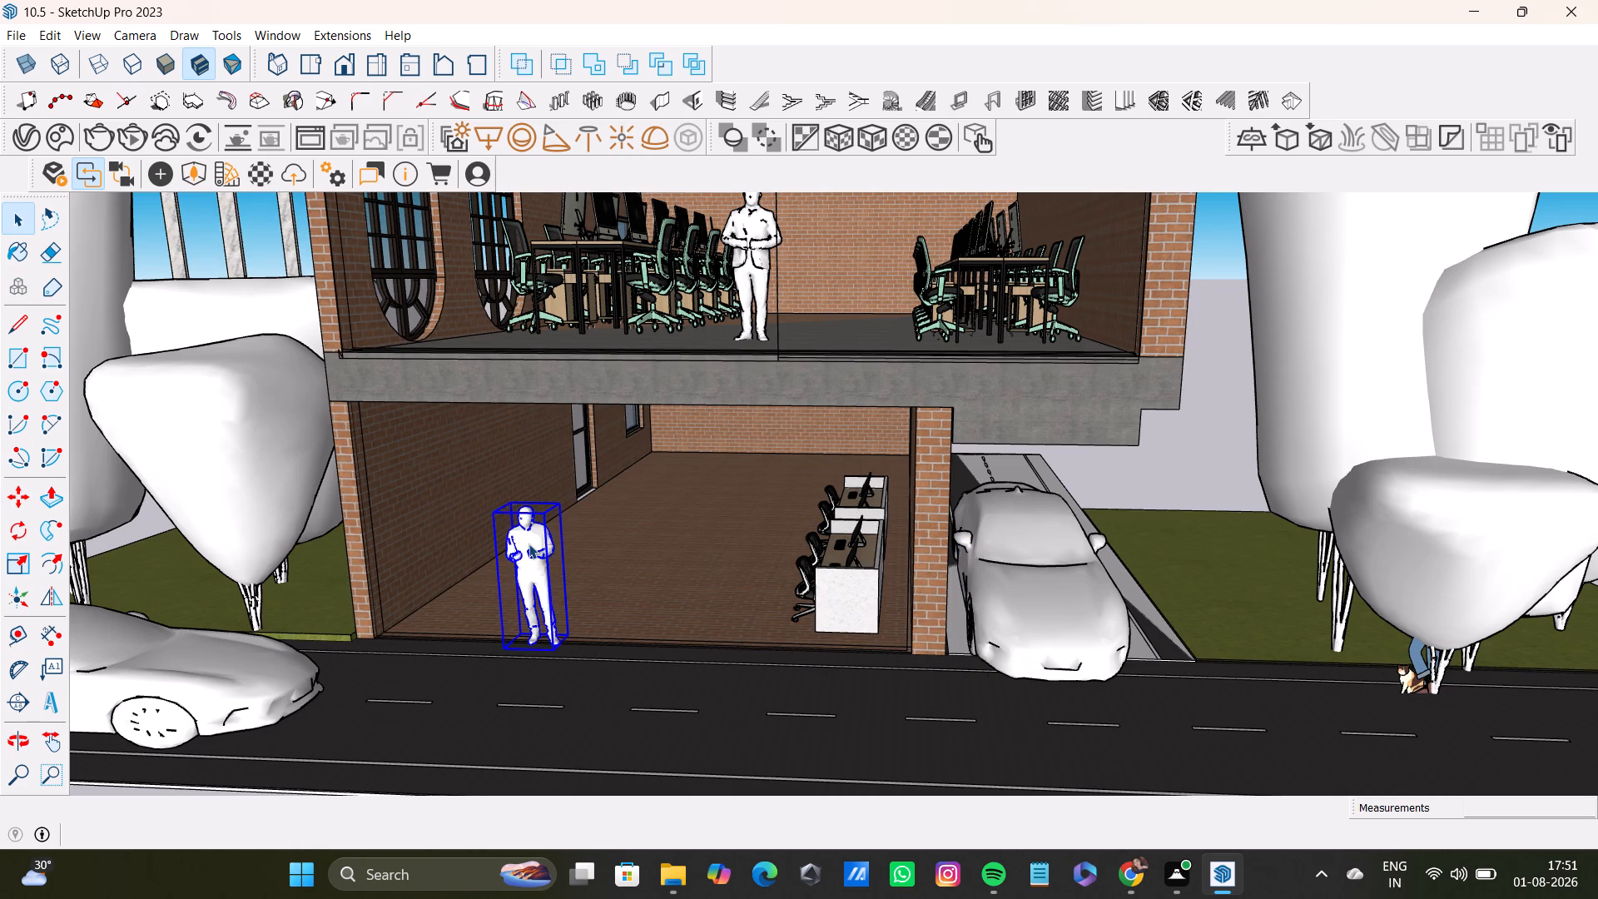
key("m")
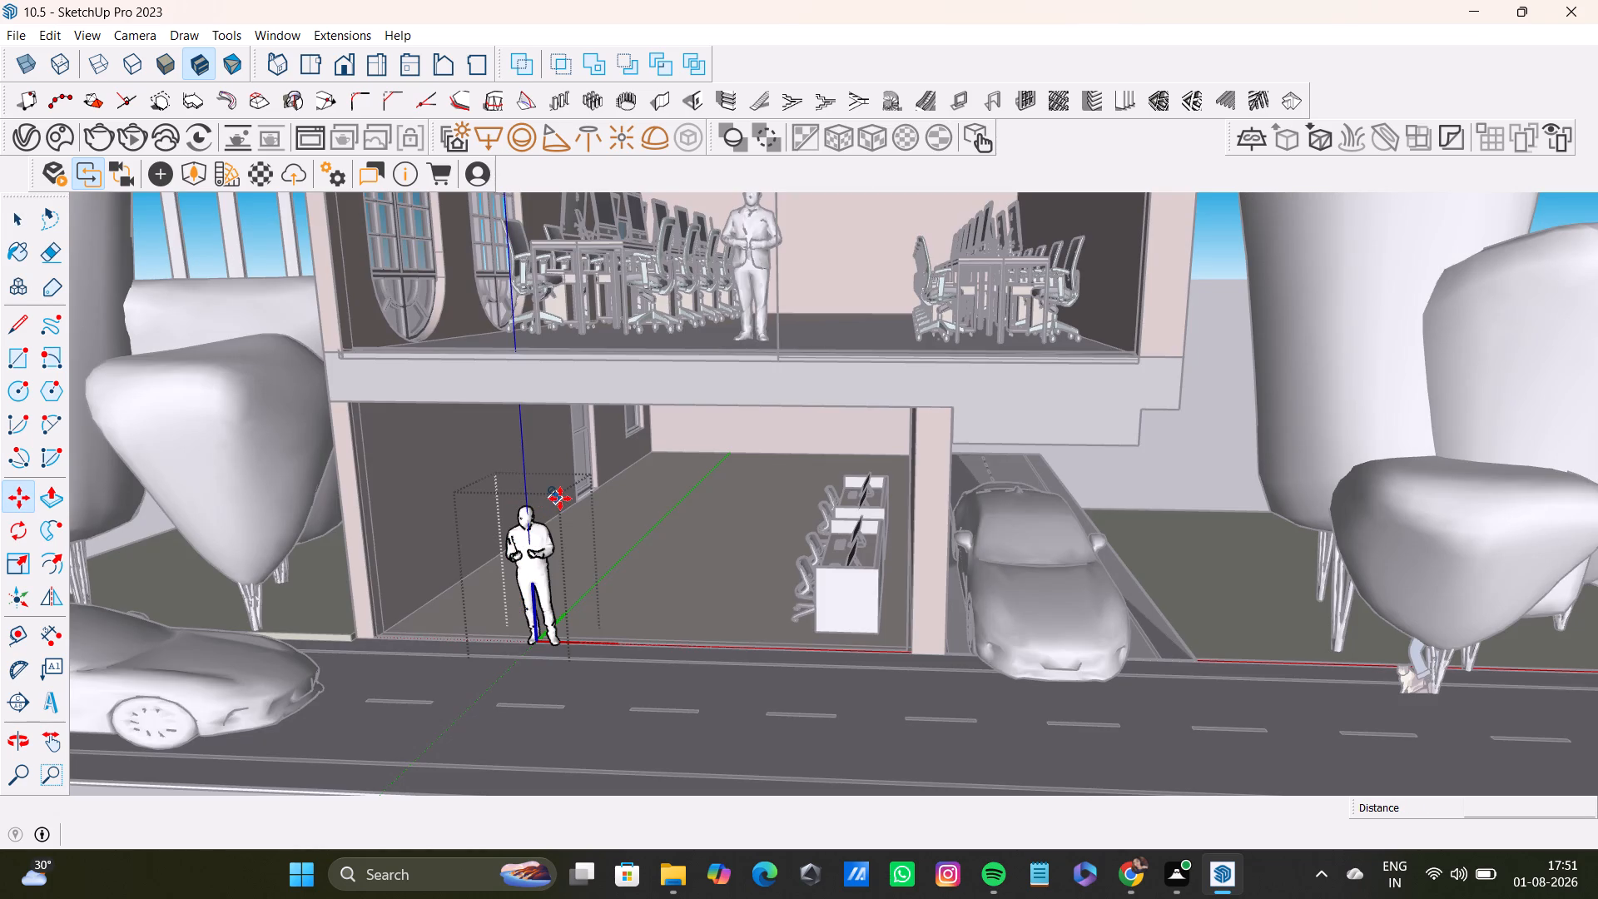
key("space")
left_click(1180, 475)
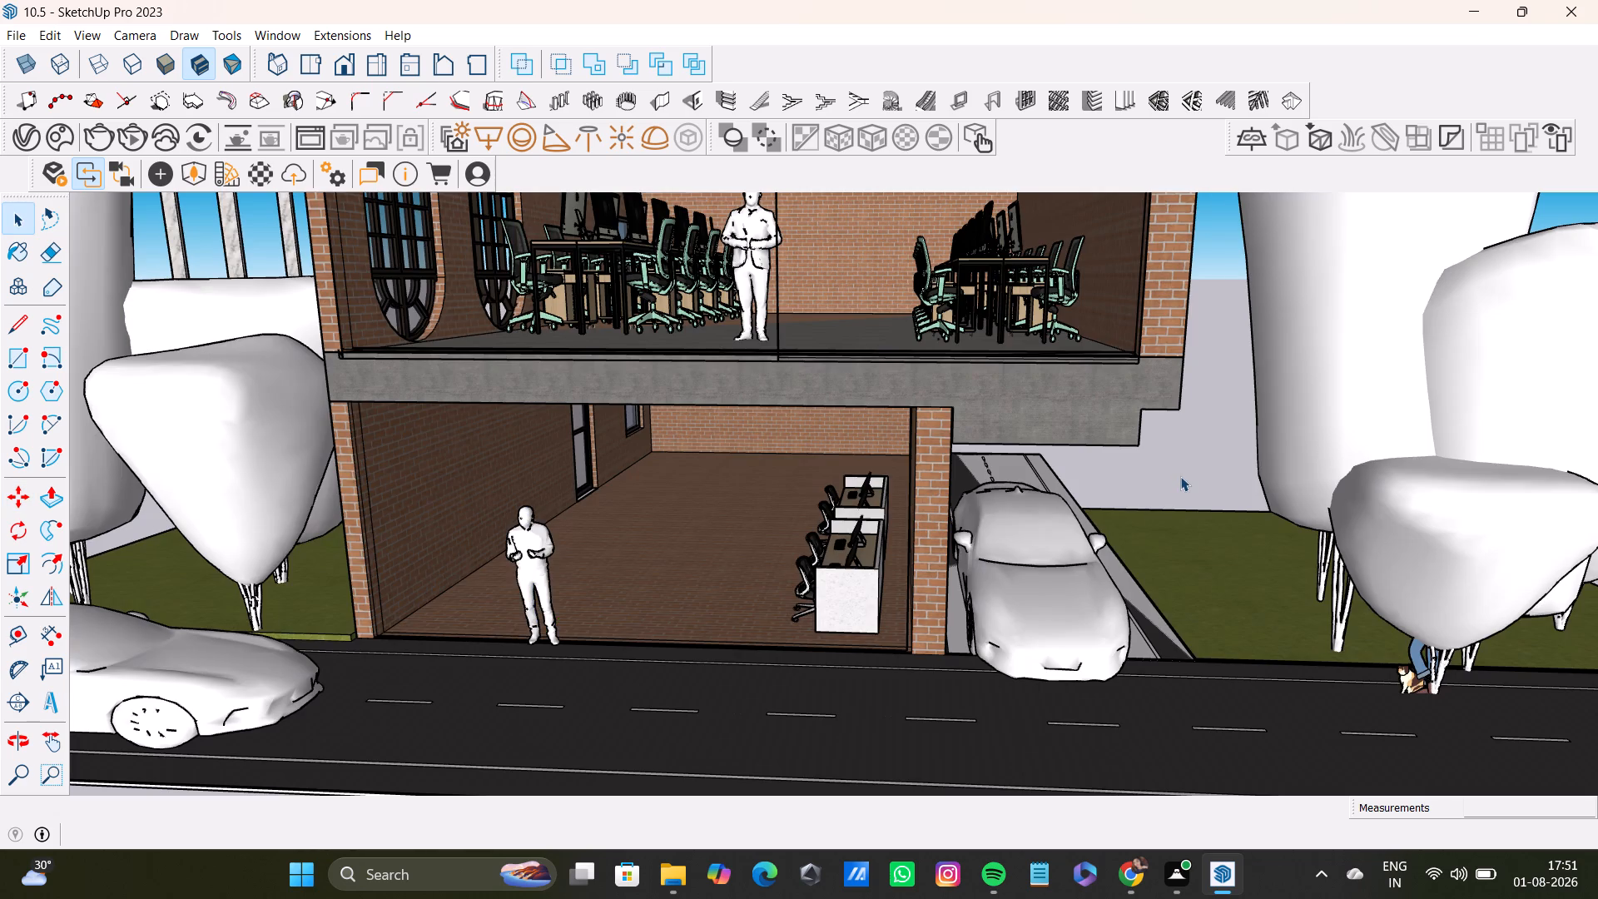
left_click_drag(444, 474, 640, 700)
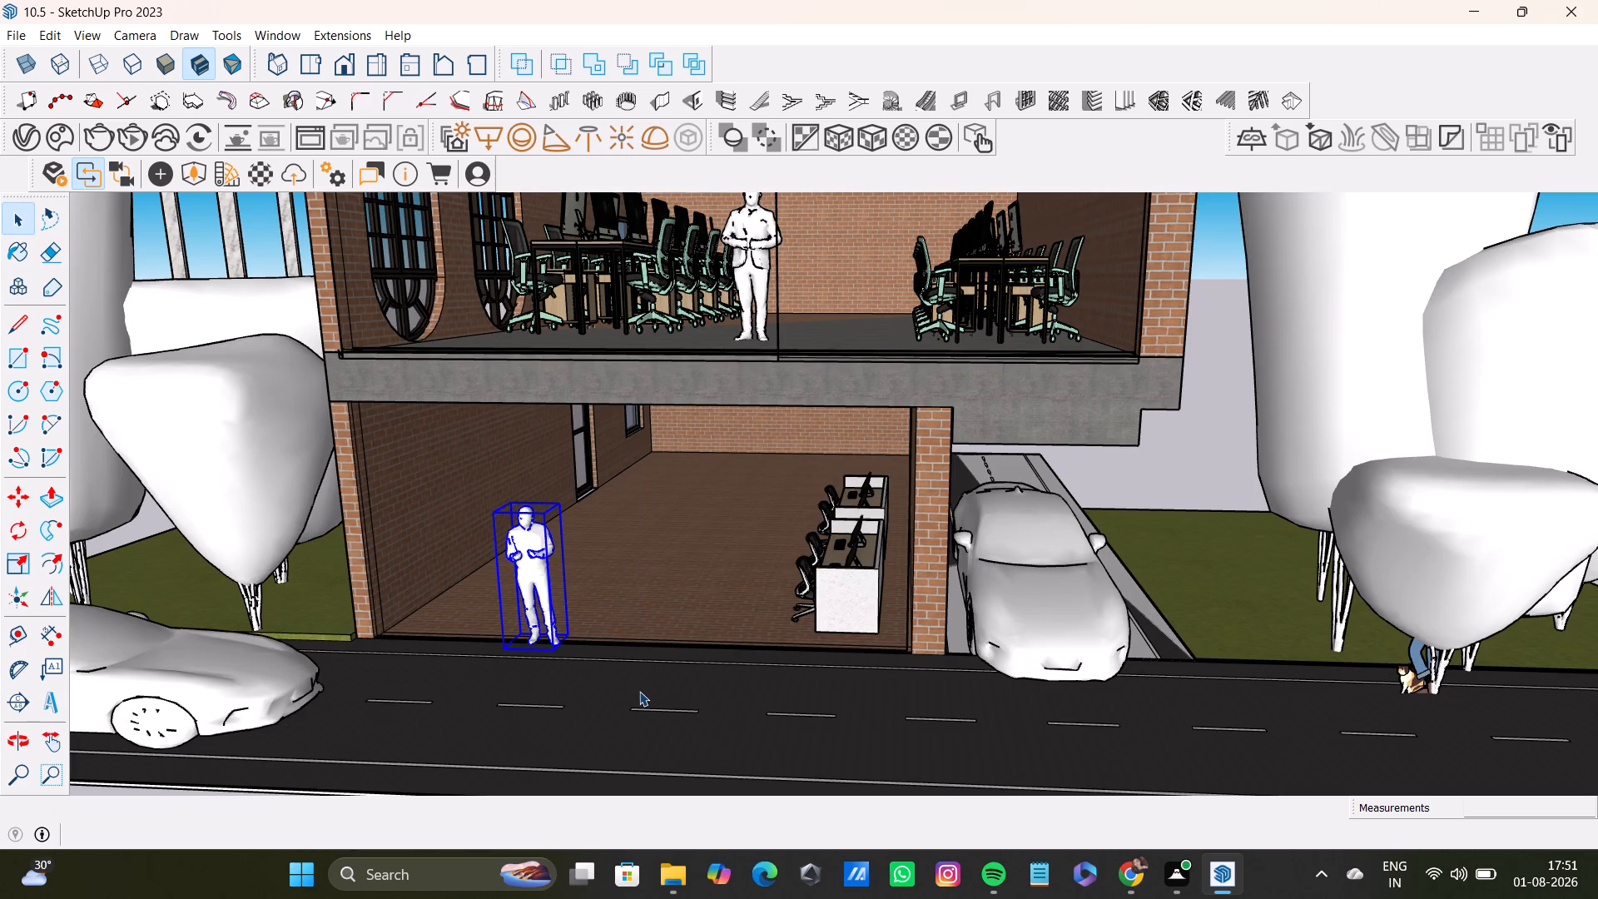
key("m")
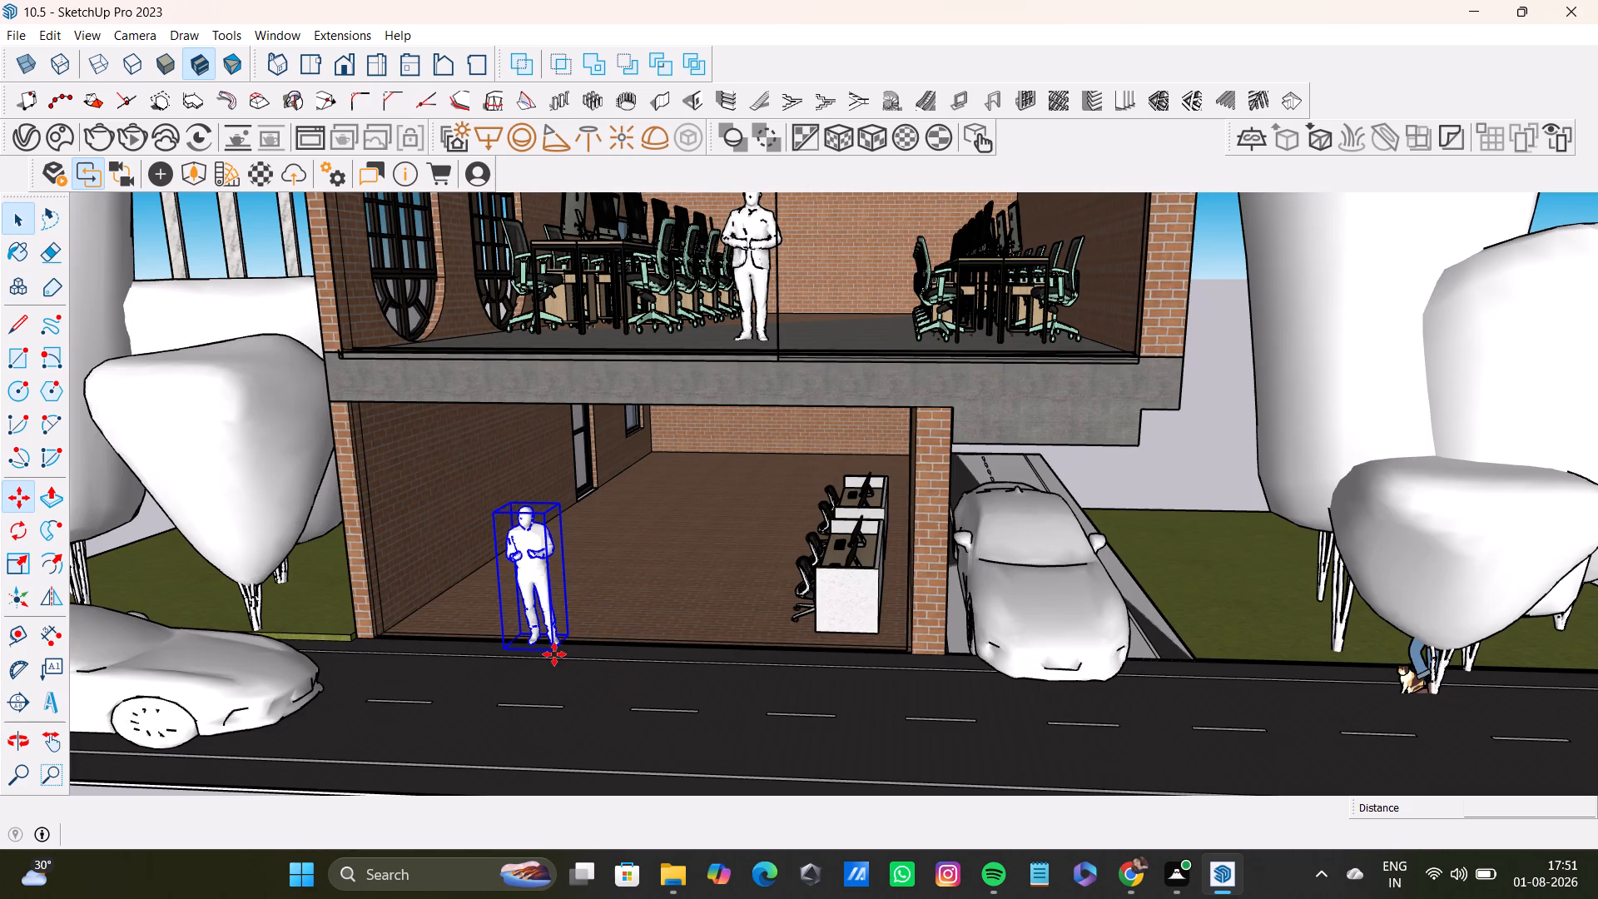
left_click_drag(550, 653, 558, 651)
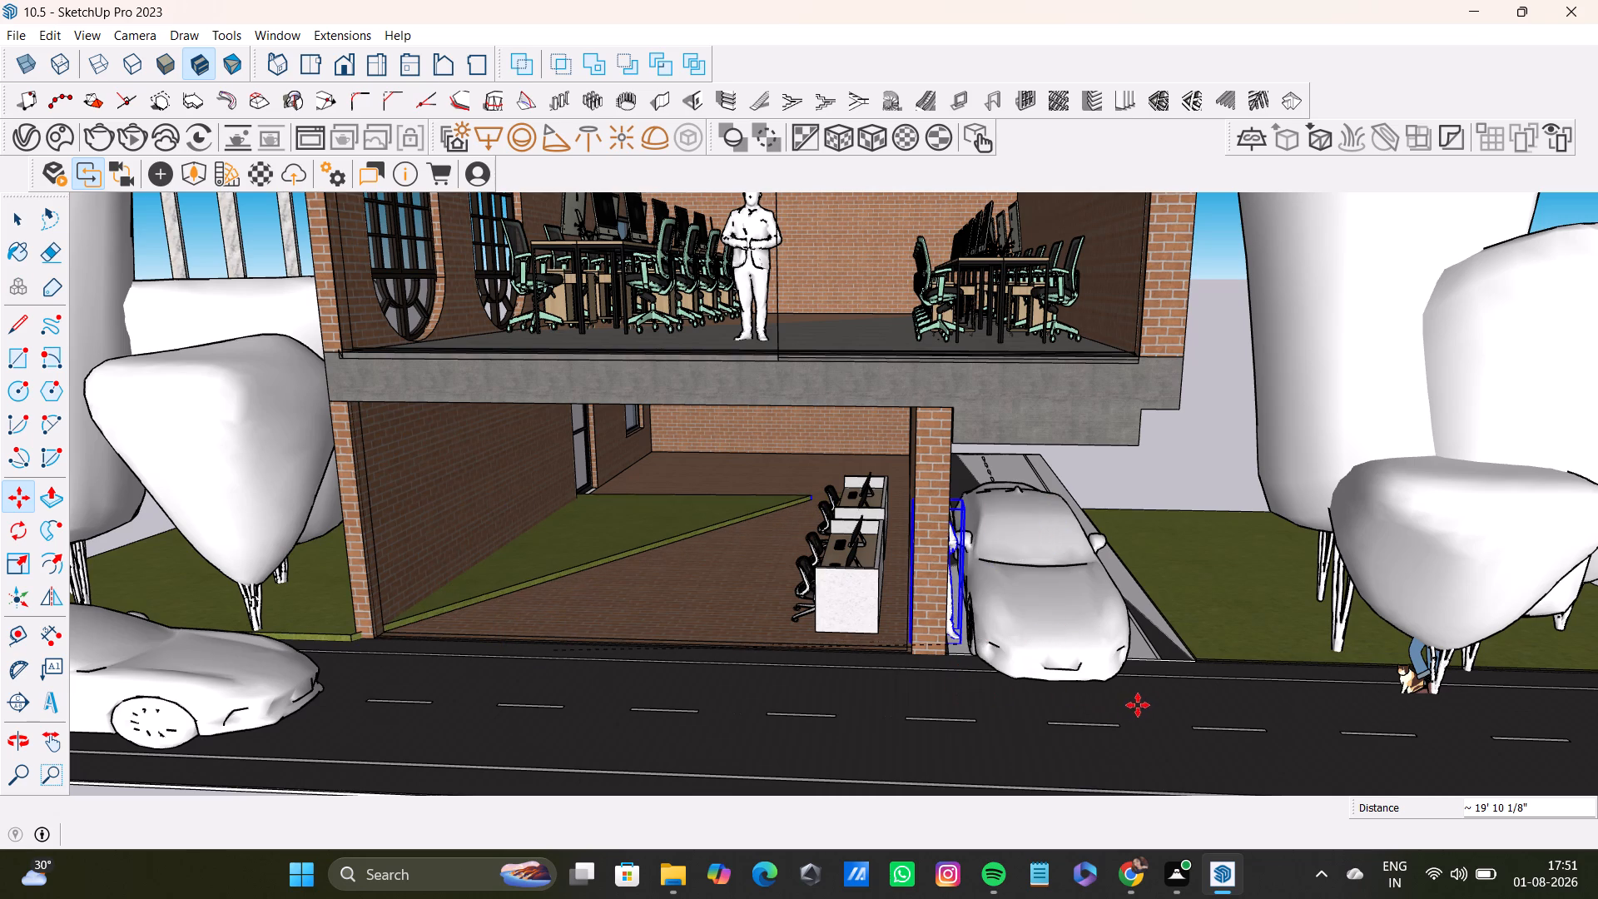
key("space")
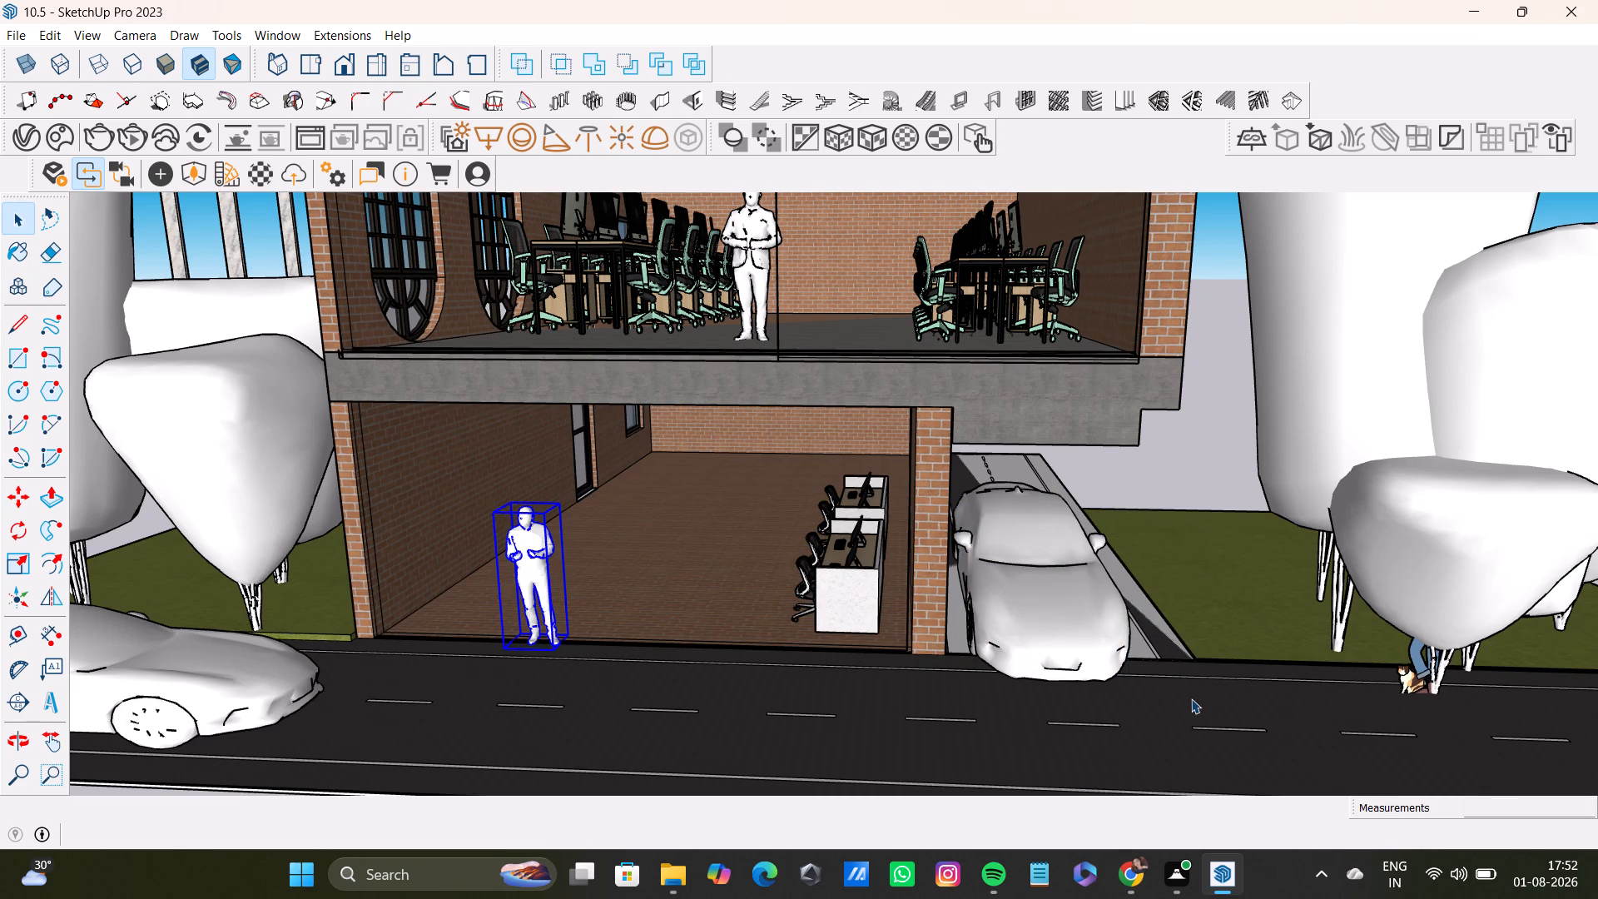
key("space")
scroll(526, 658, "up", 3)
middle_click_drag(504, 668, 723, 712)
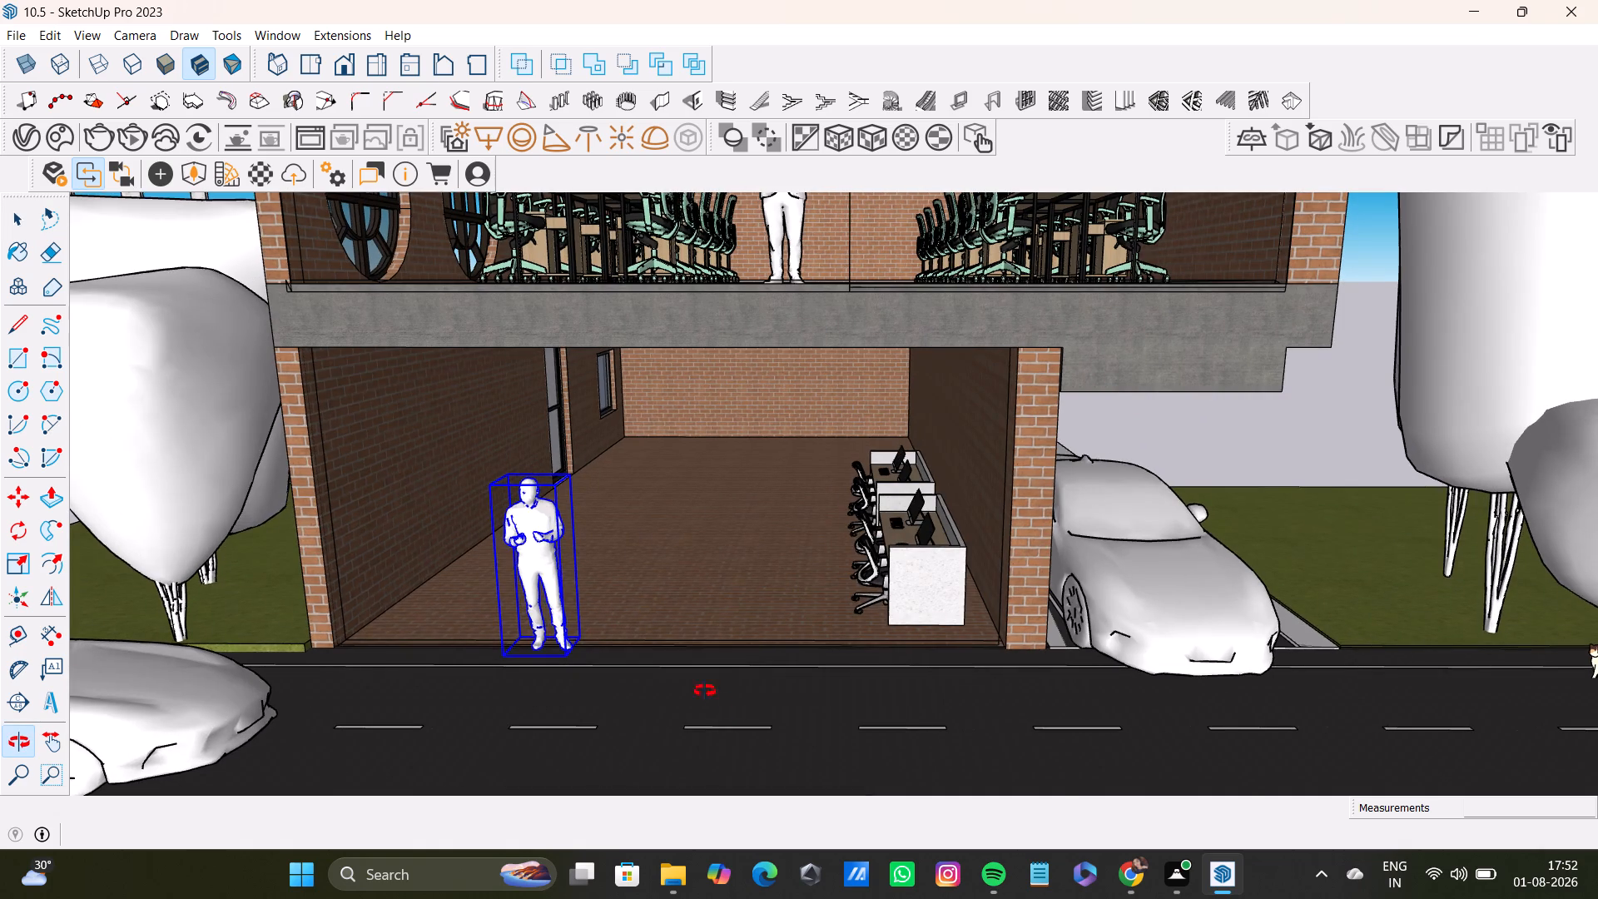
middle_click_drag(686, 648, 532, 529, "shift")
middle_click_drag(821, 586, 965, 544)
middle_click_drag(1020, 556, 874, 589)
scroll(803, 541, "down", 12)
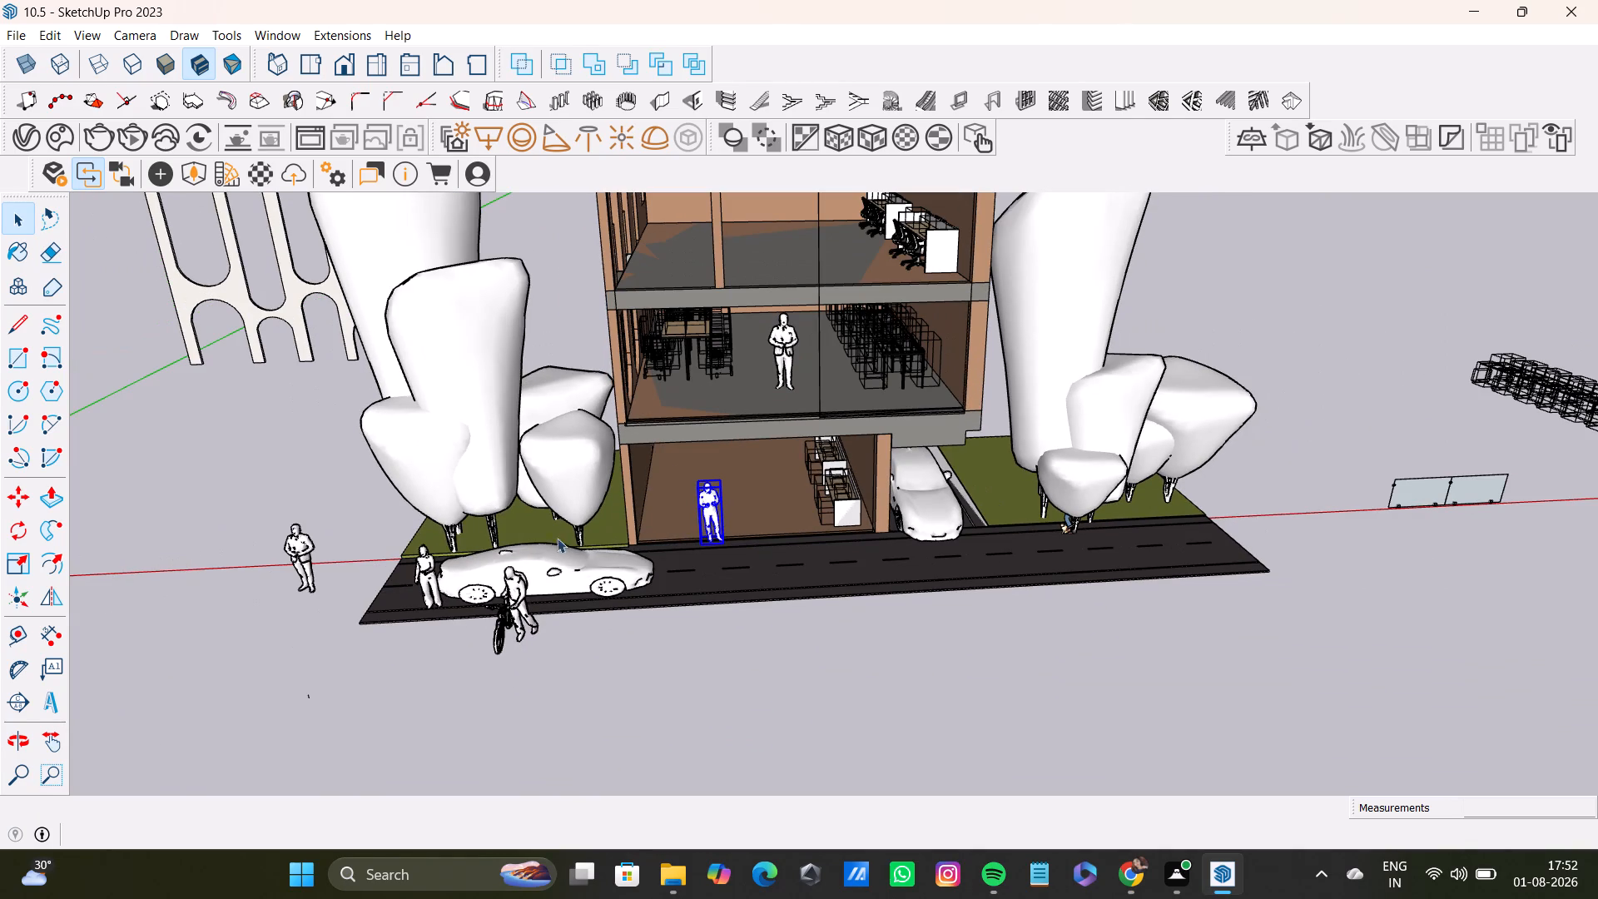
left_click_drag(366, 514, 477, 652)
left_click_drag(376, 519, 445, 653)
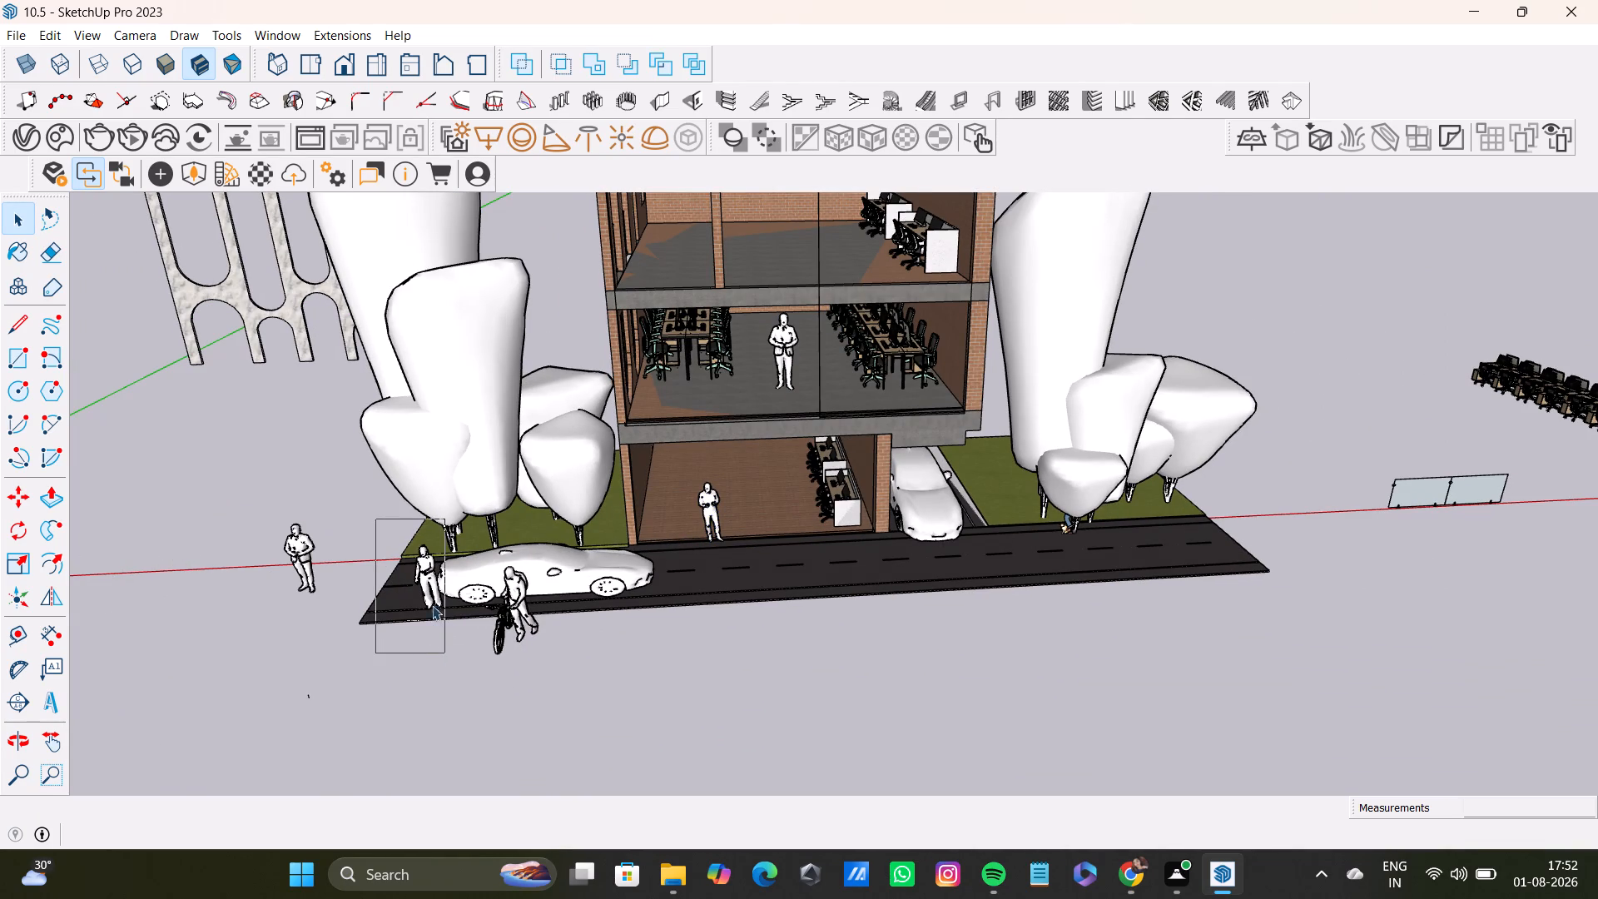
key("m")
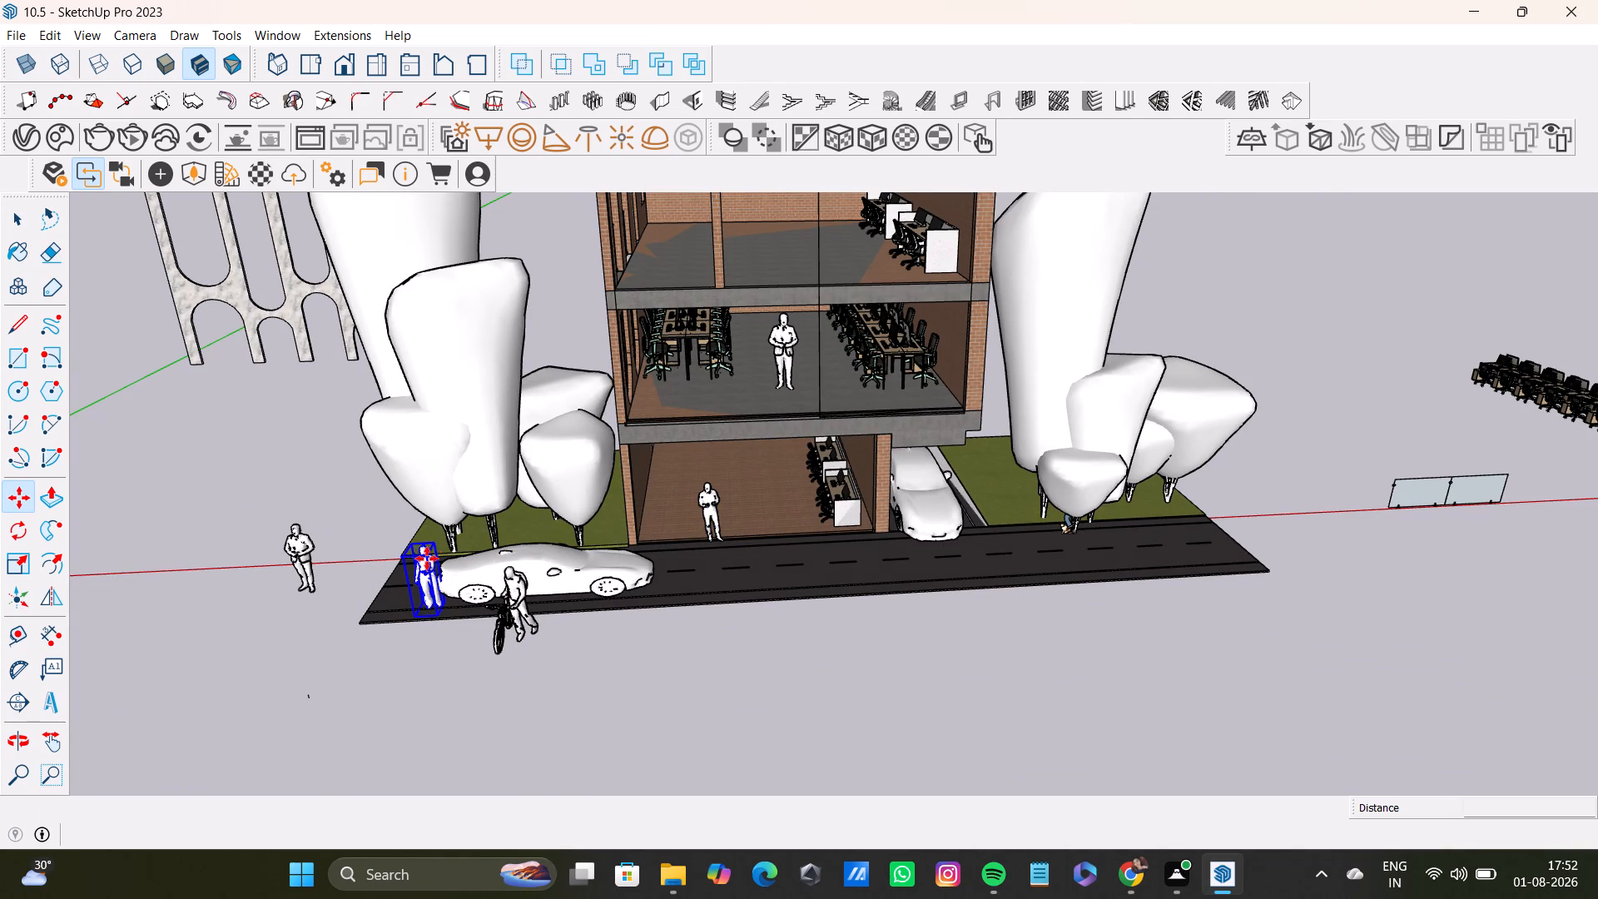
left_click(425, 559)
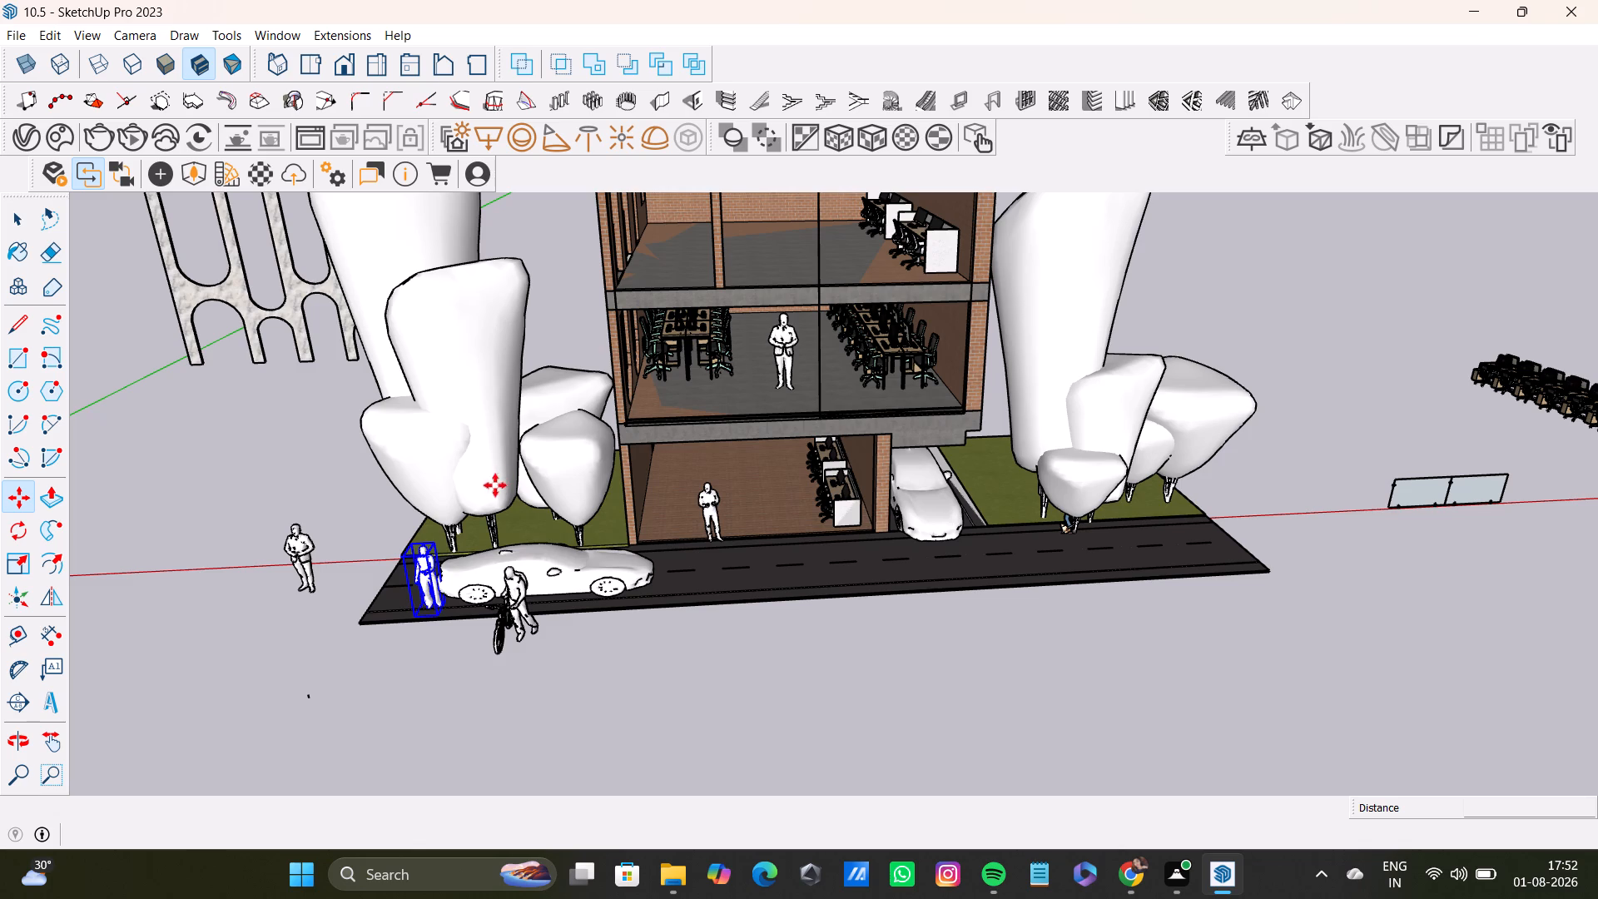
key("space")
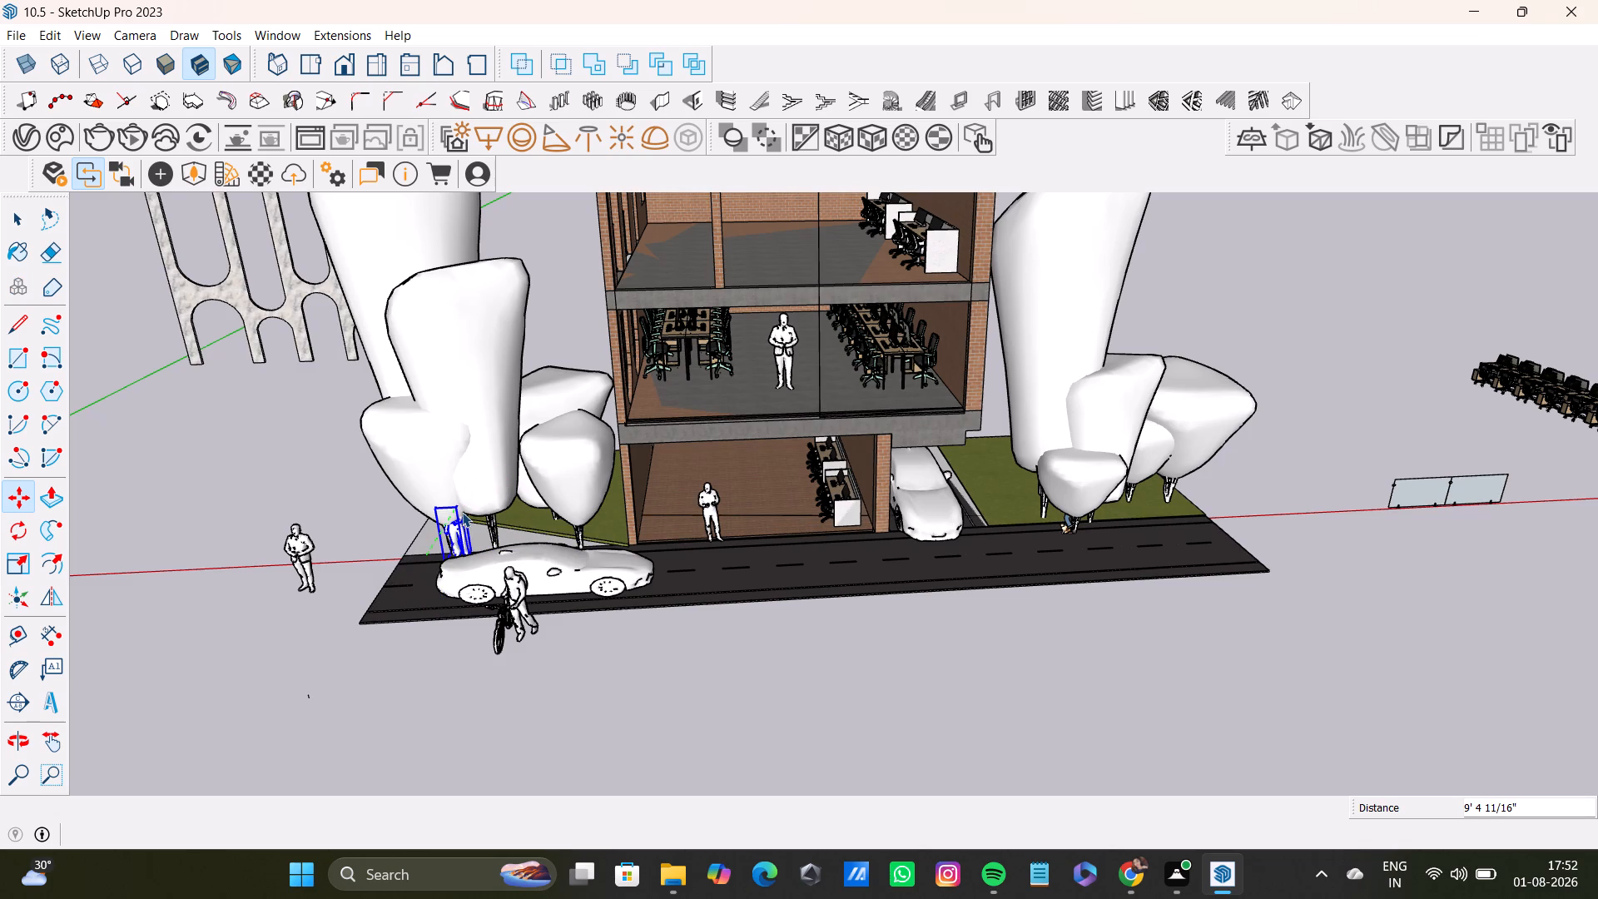
Move the standing figure behind the street car about 44' 9" onto the second floor, beside the white-fronted desks.
scroll(363, 645, "up", 4)
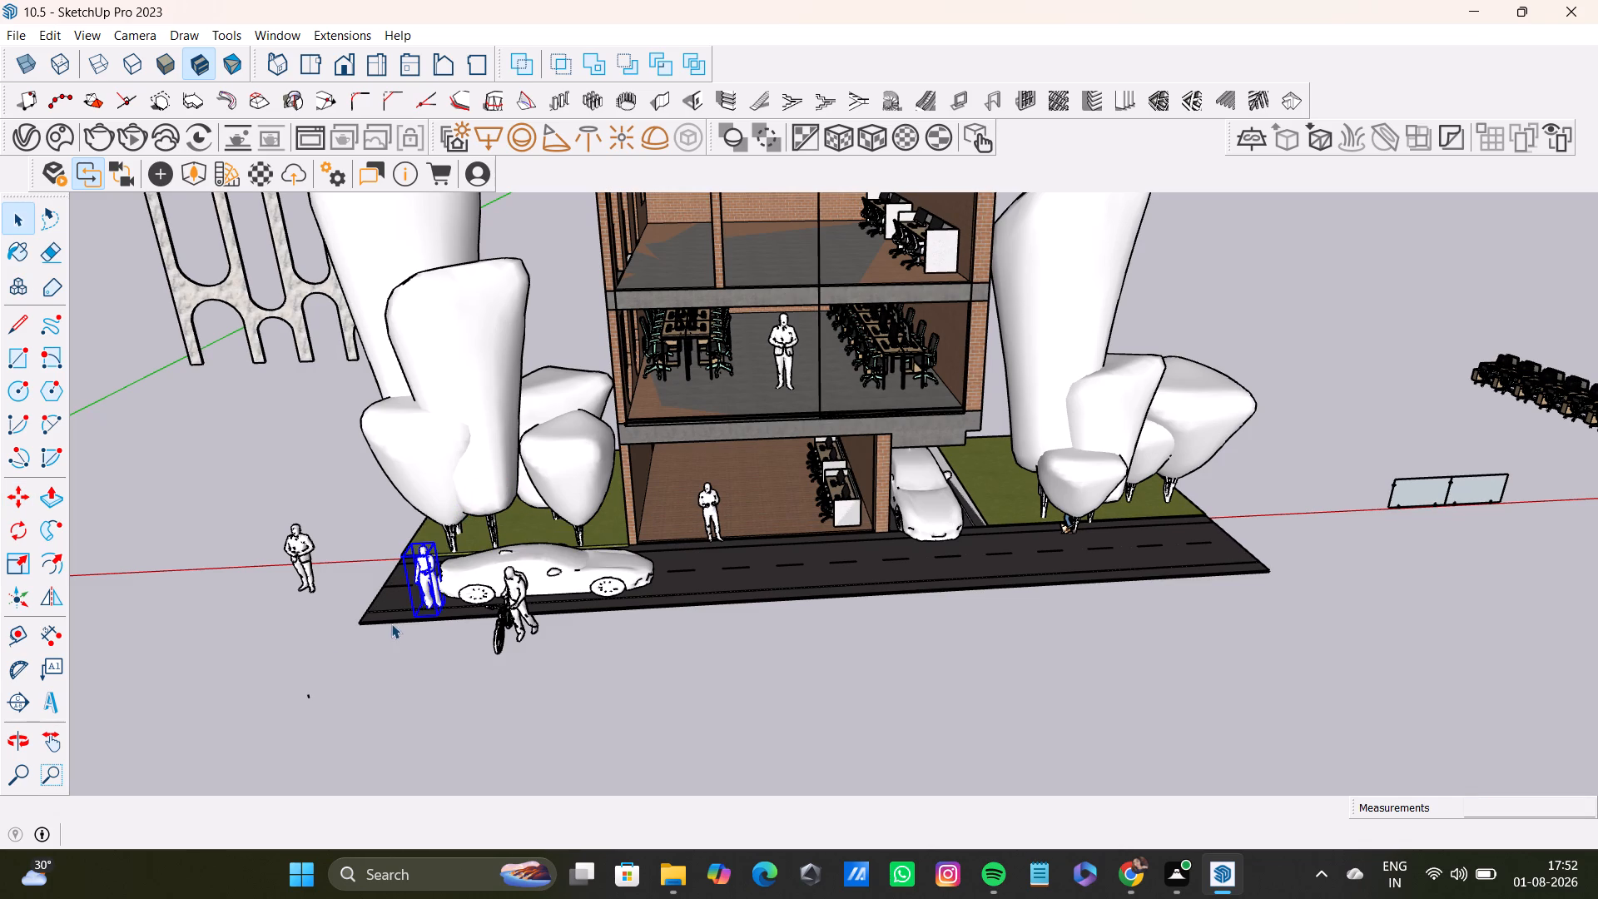
scroll(391, 623, "up", 15)
scroll(409, 613, "up", 9)
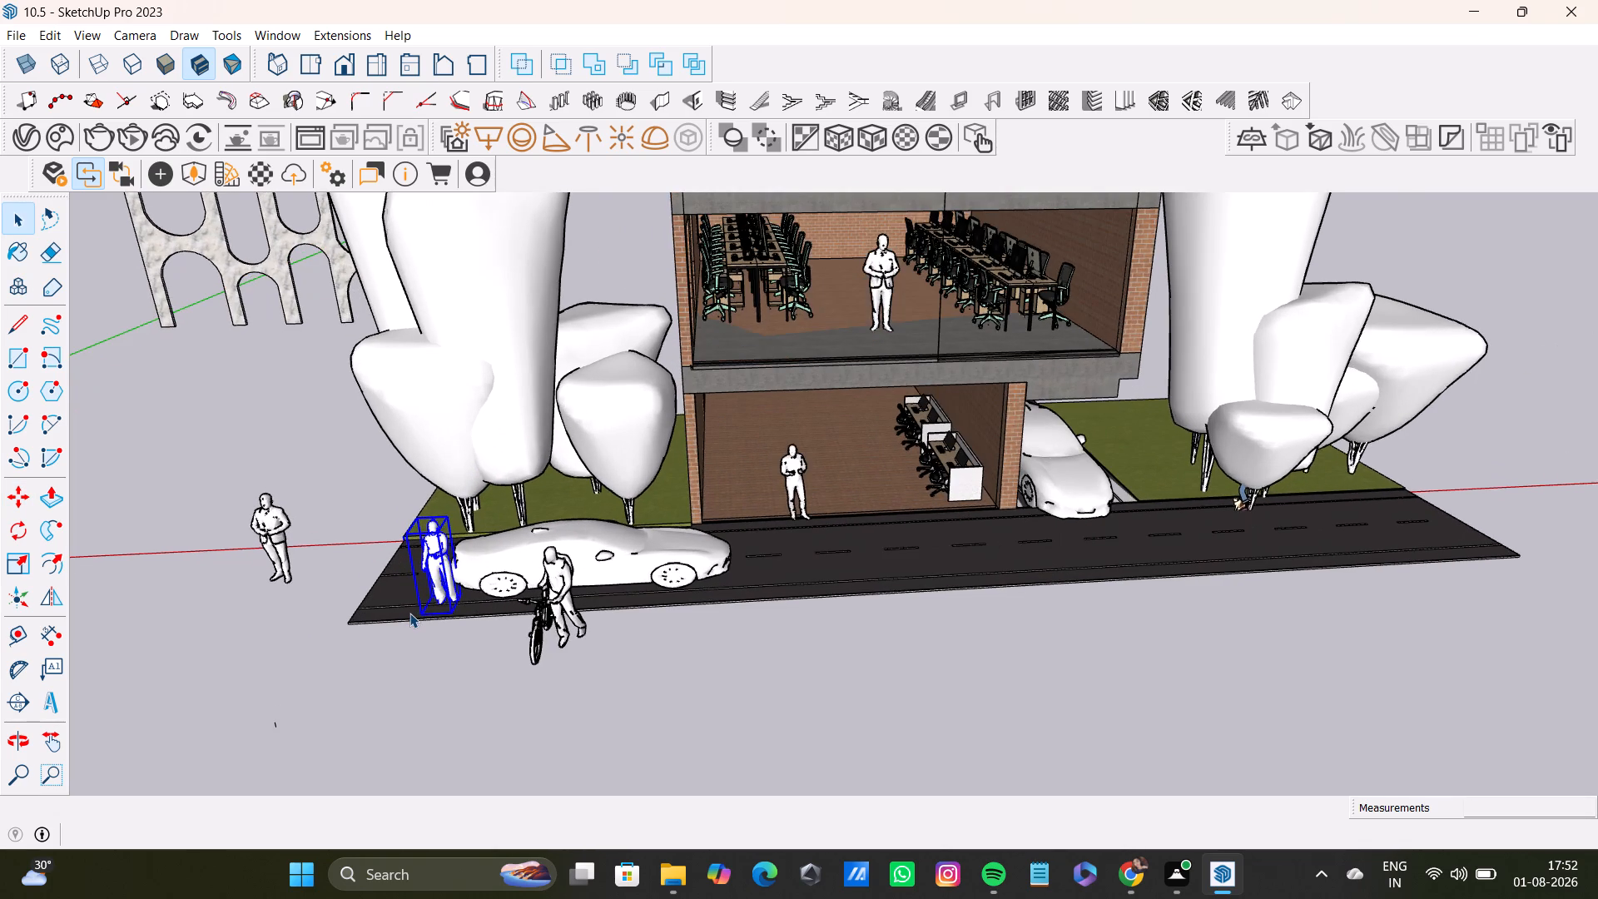
scroll(409, 613, "up", 20)
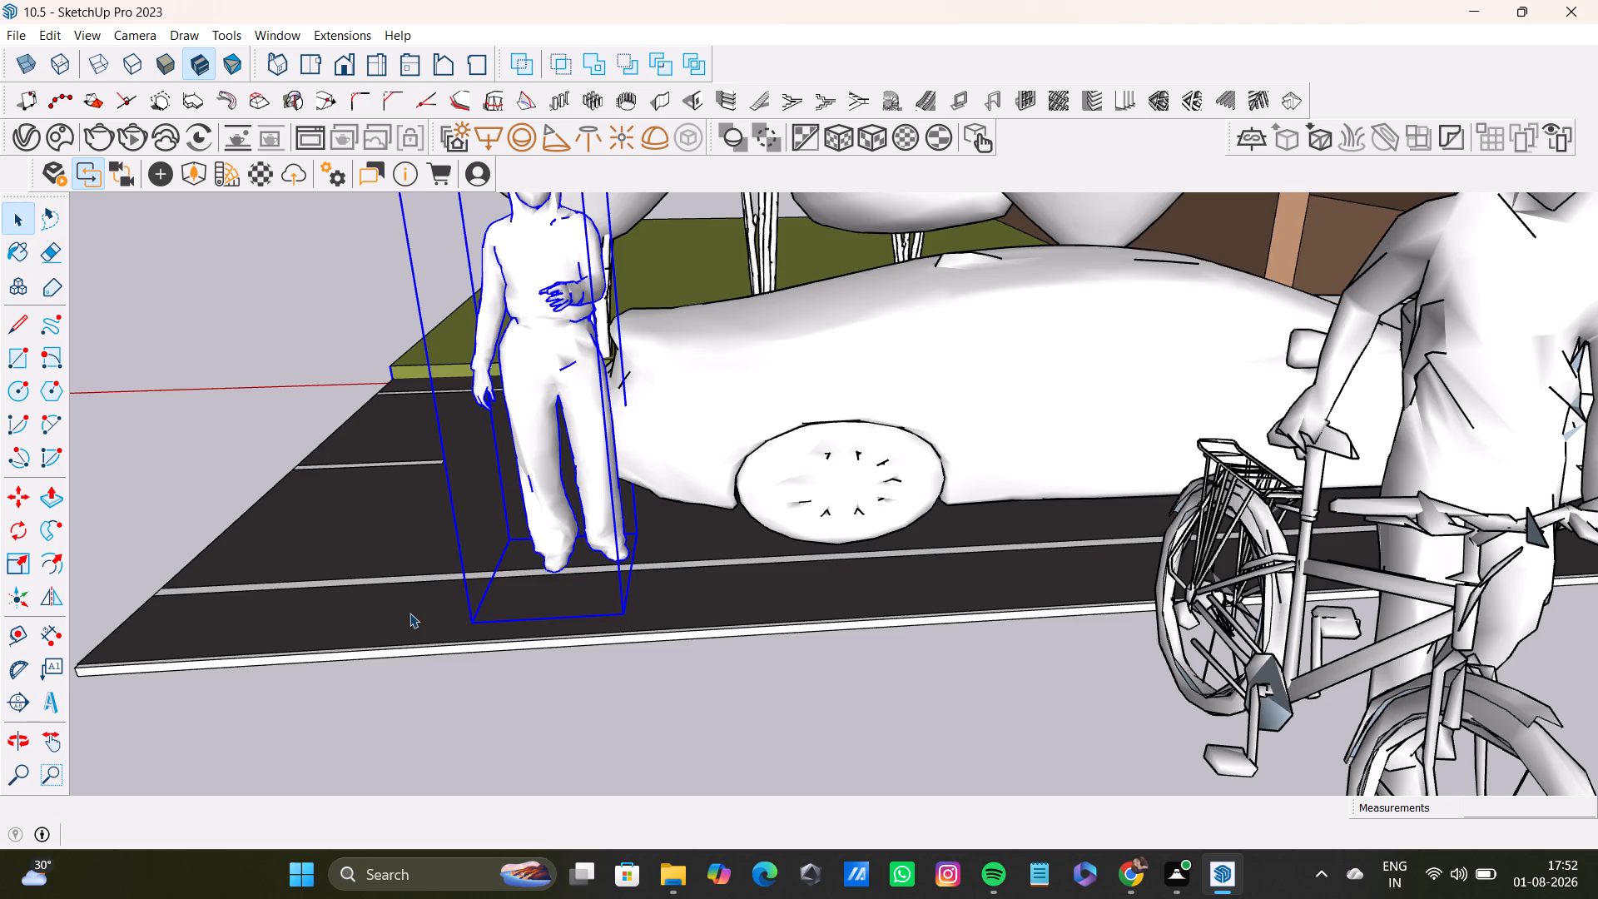
scroll(409, 613, "up", 3)
left_click(595, 467)
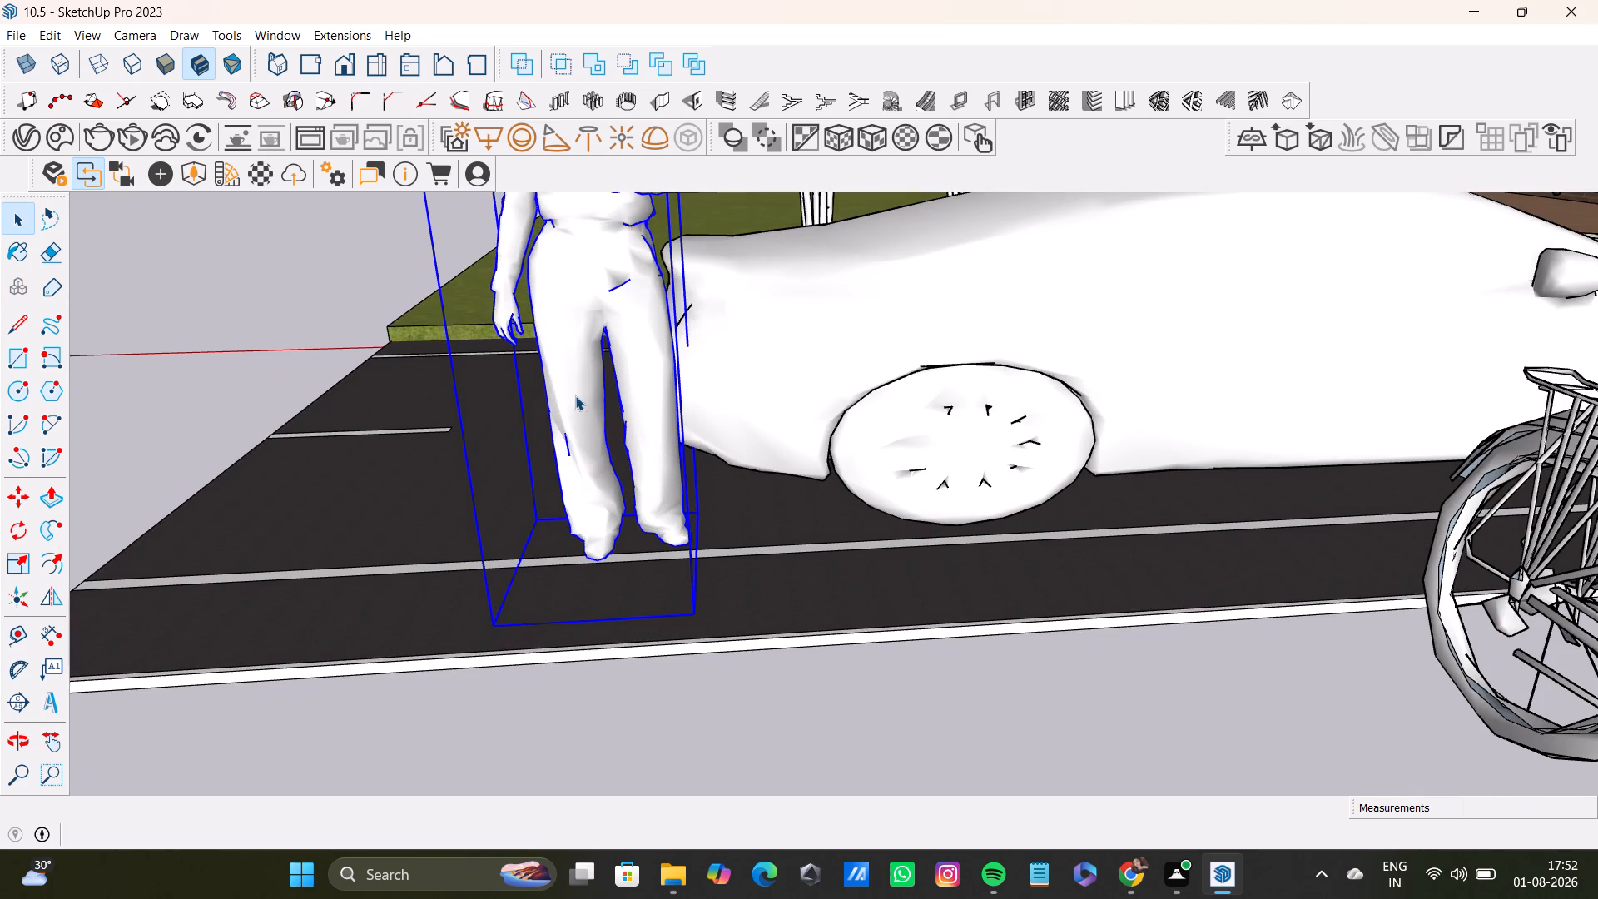
double_click(577, 393)
left_click(258, 300)
left_click(566, 397)
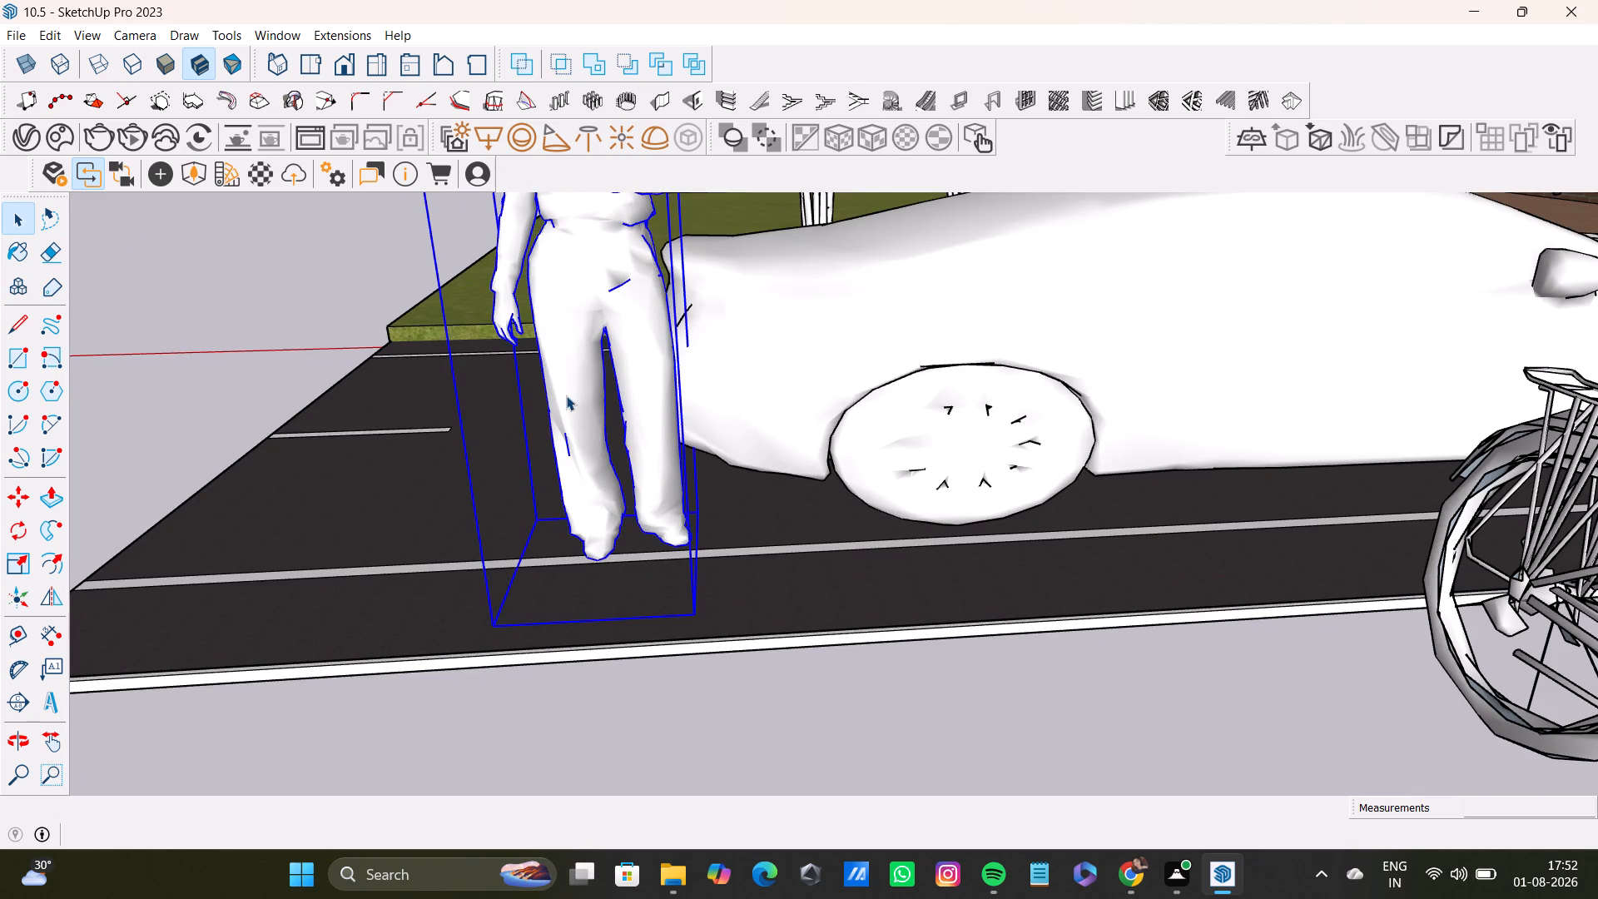
middle_click_drag(535, 479, 752, 526)
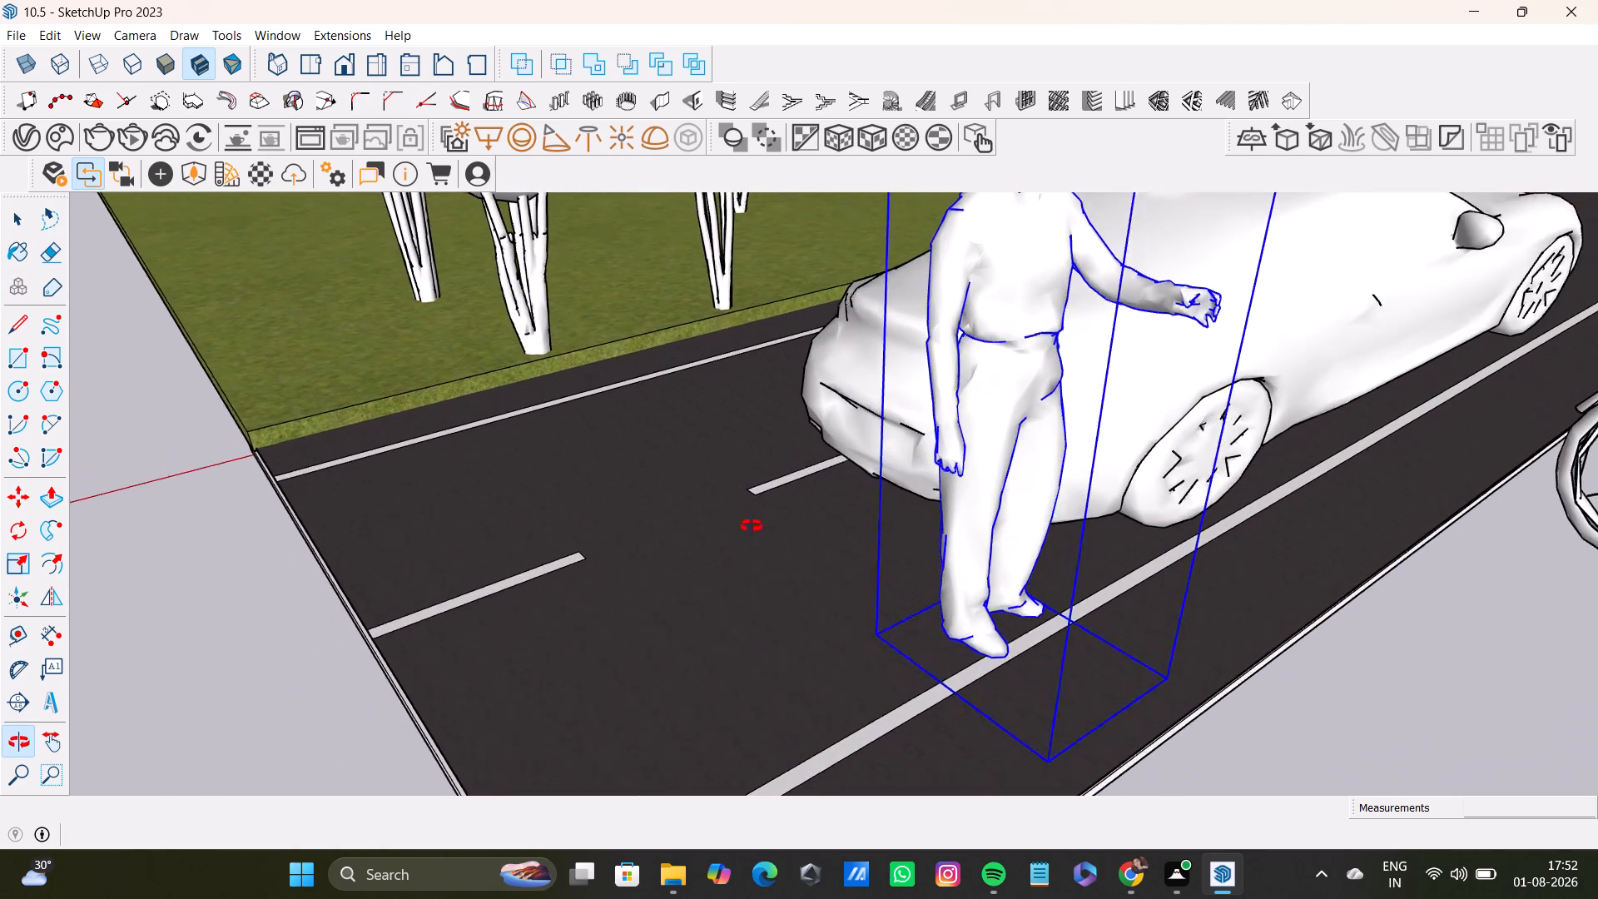
middle_click_drag(752, 526, 748, 528)
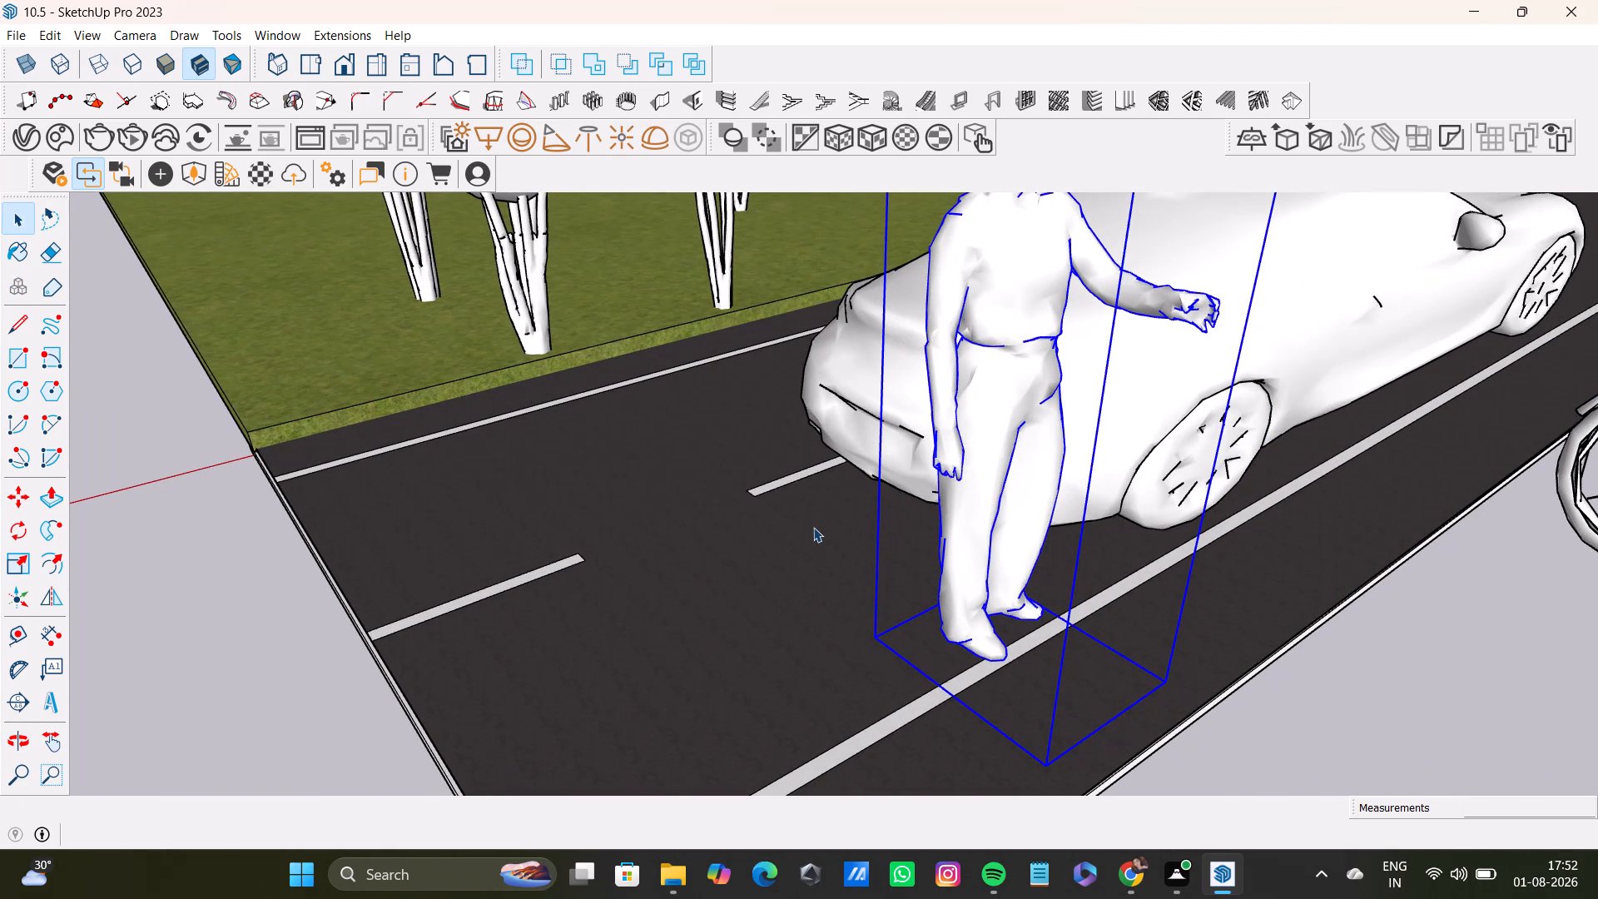
key("m")
left_click(877, 642)
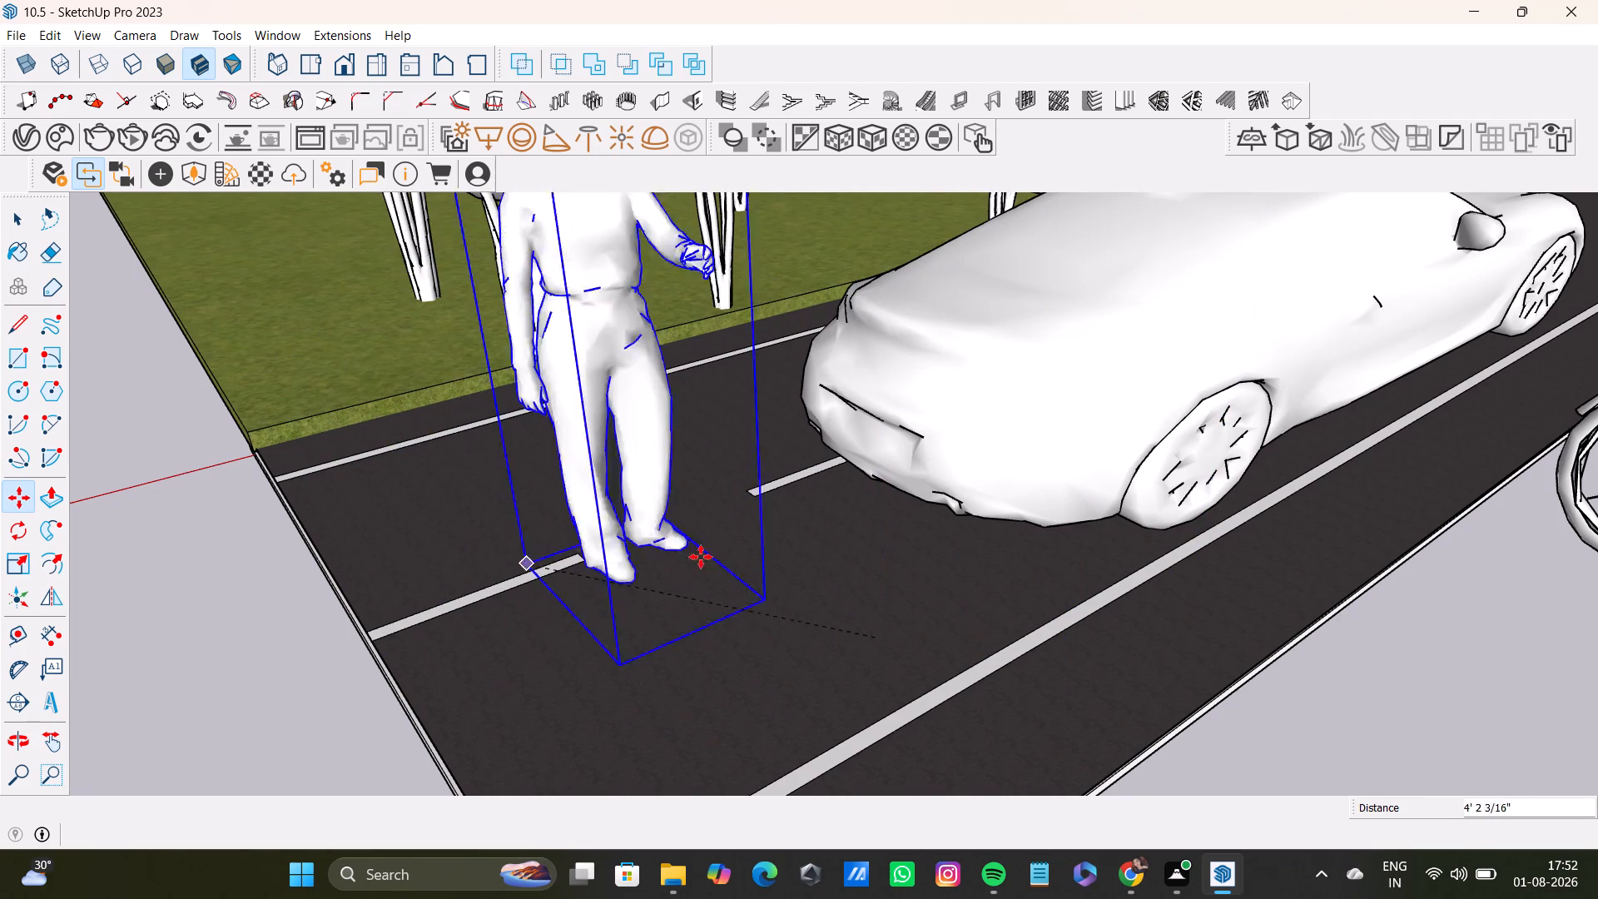
scroll(739, 557, "down", 17)
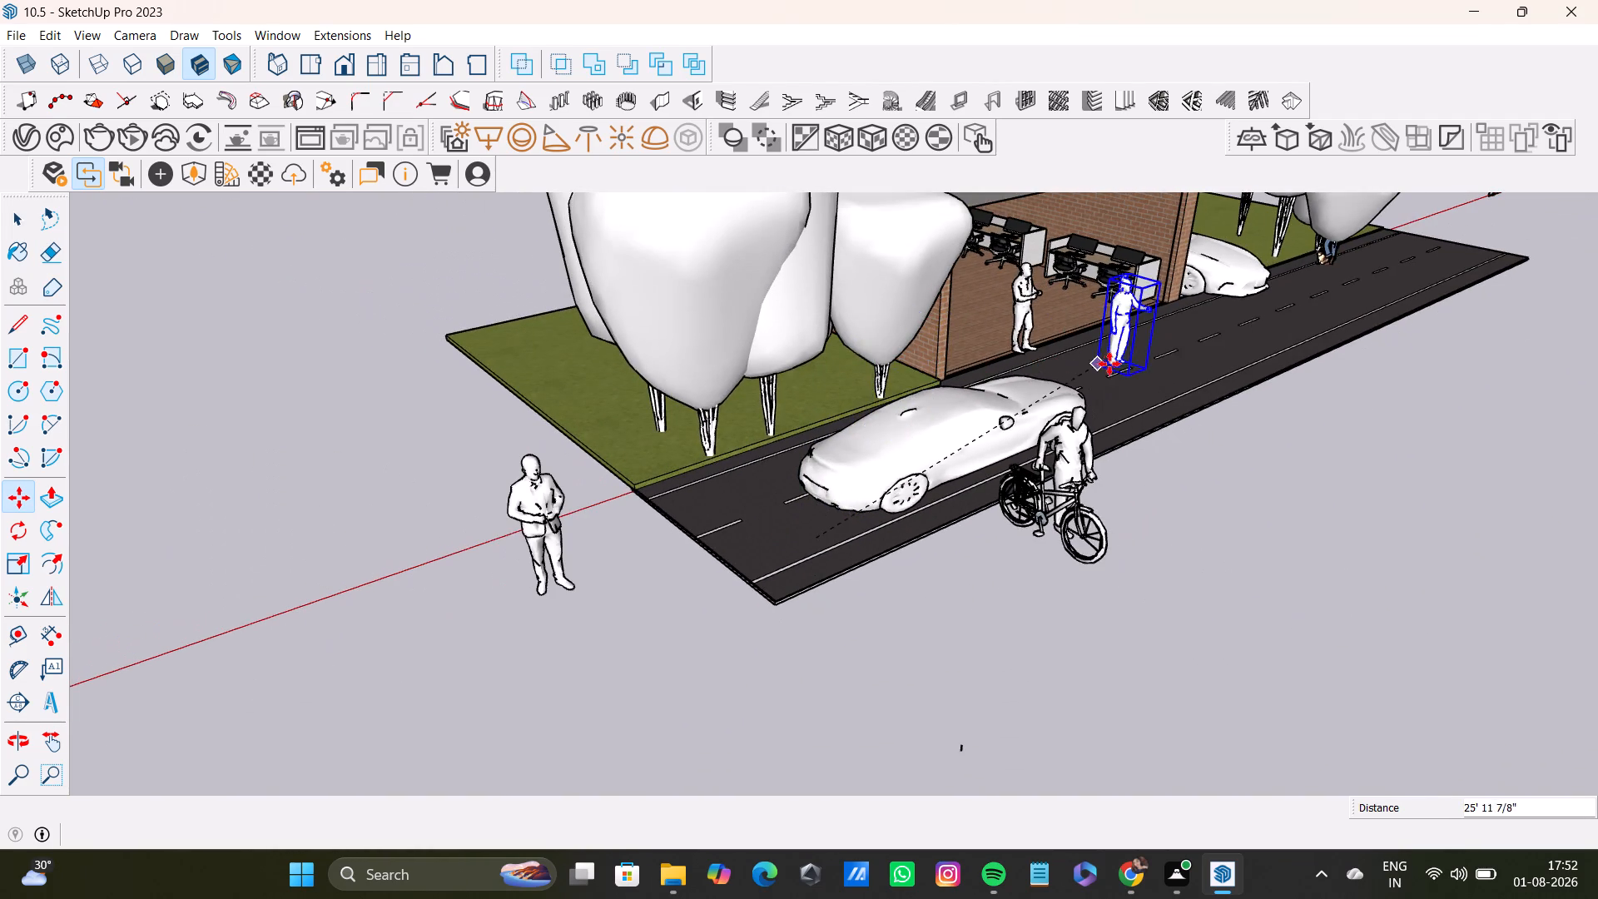
middle_click_drag(1112, 362, 791, 663)
middle_click_drag(872, 365, 856, 523, "shift")
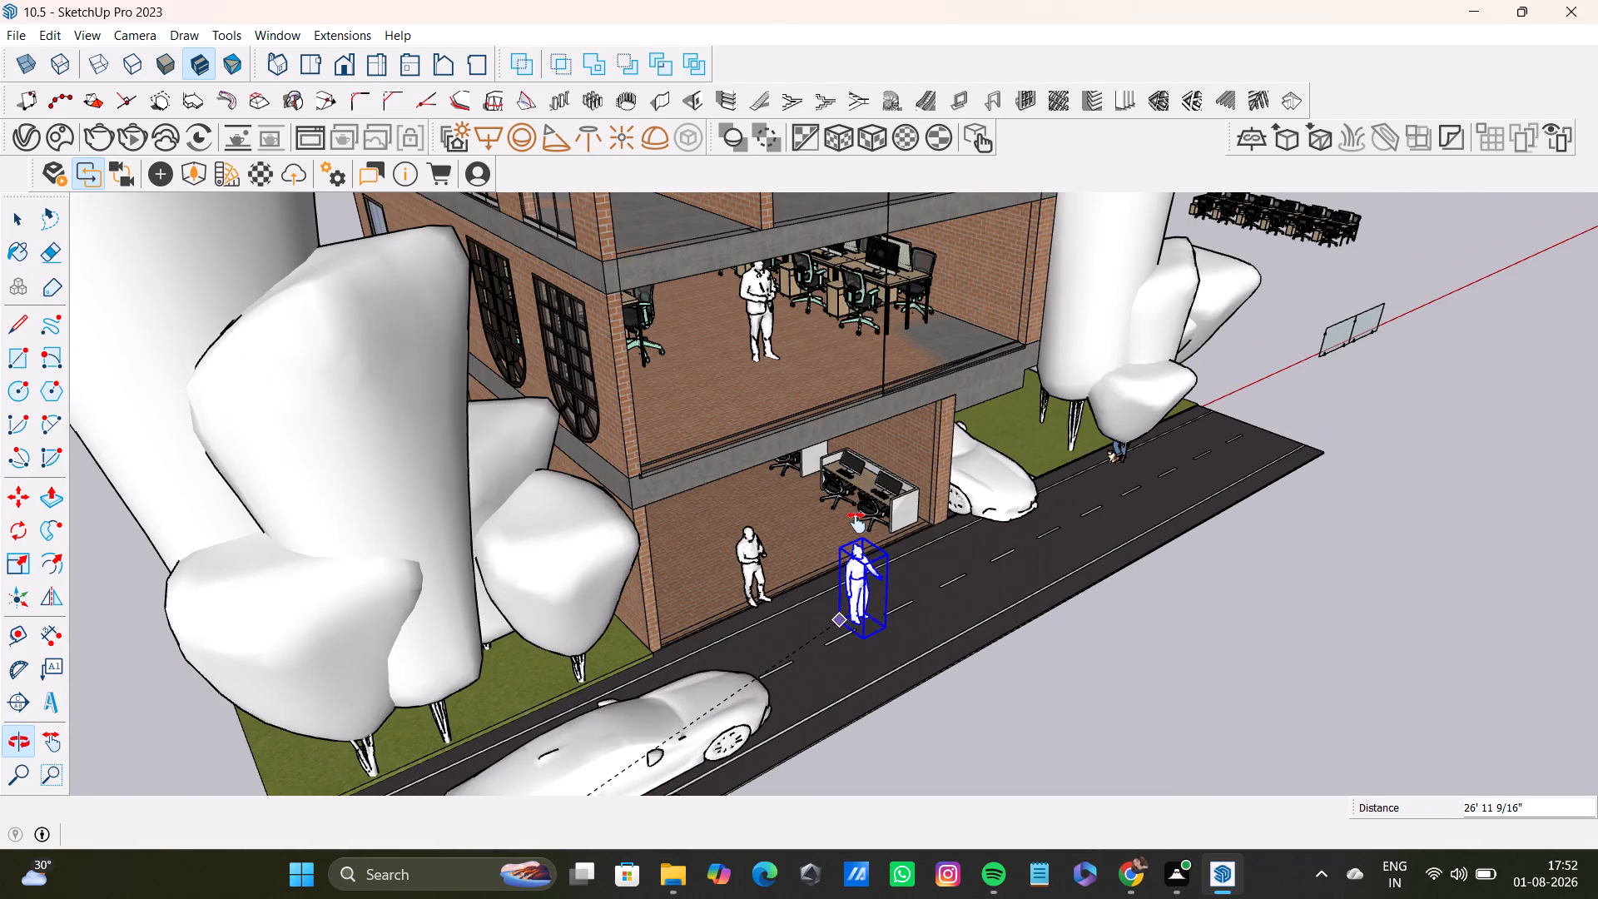
middle_click_drag(856, 523, 792, 617, "shift")
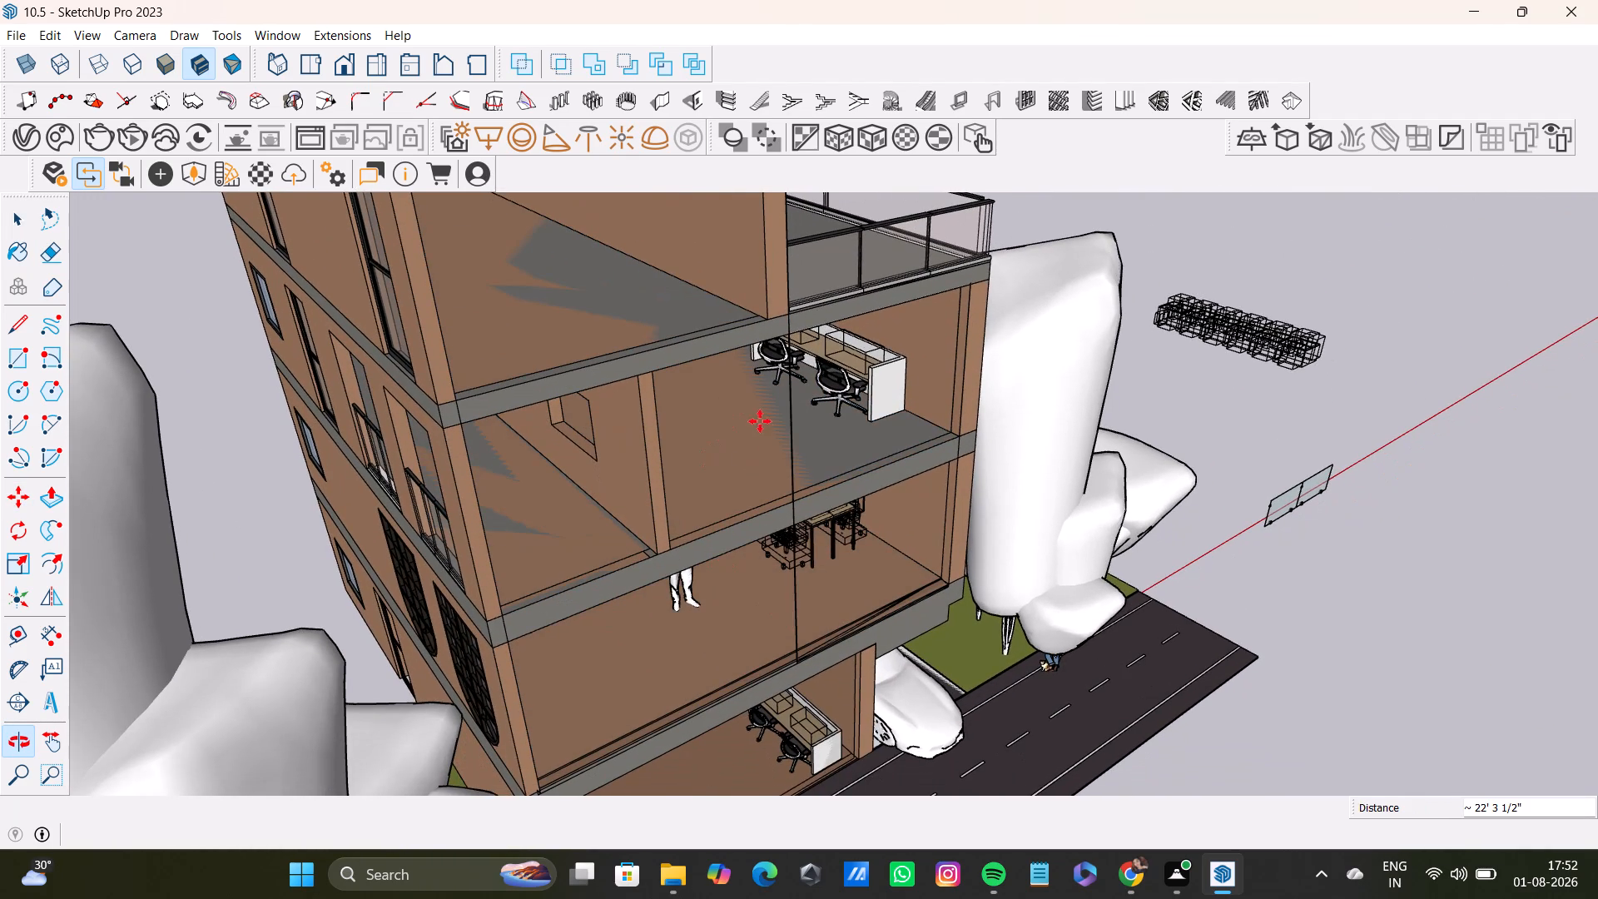
left_click(781, 464)
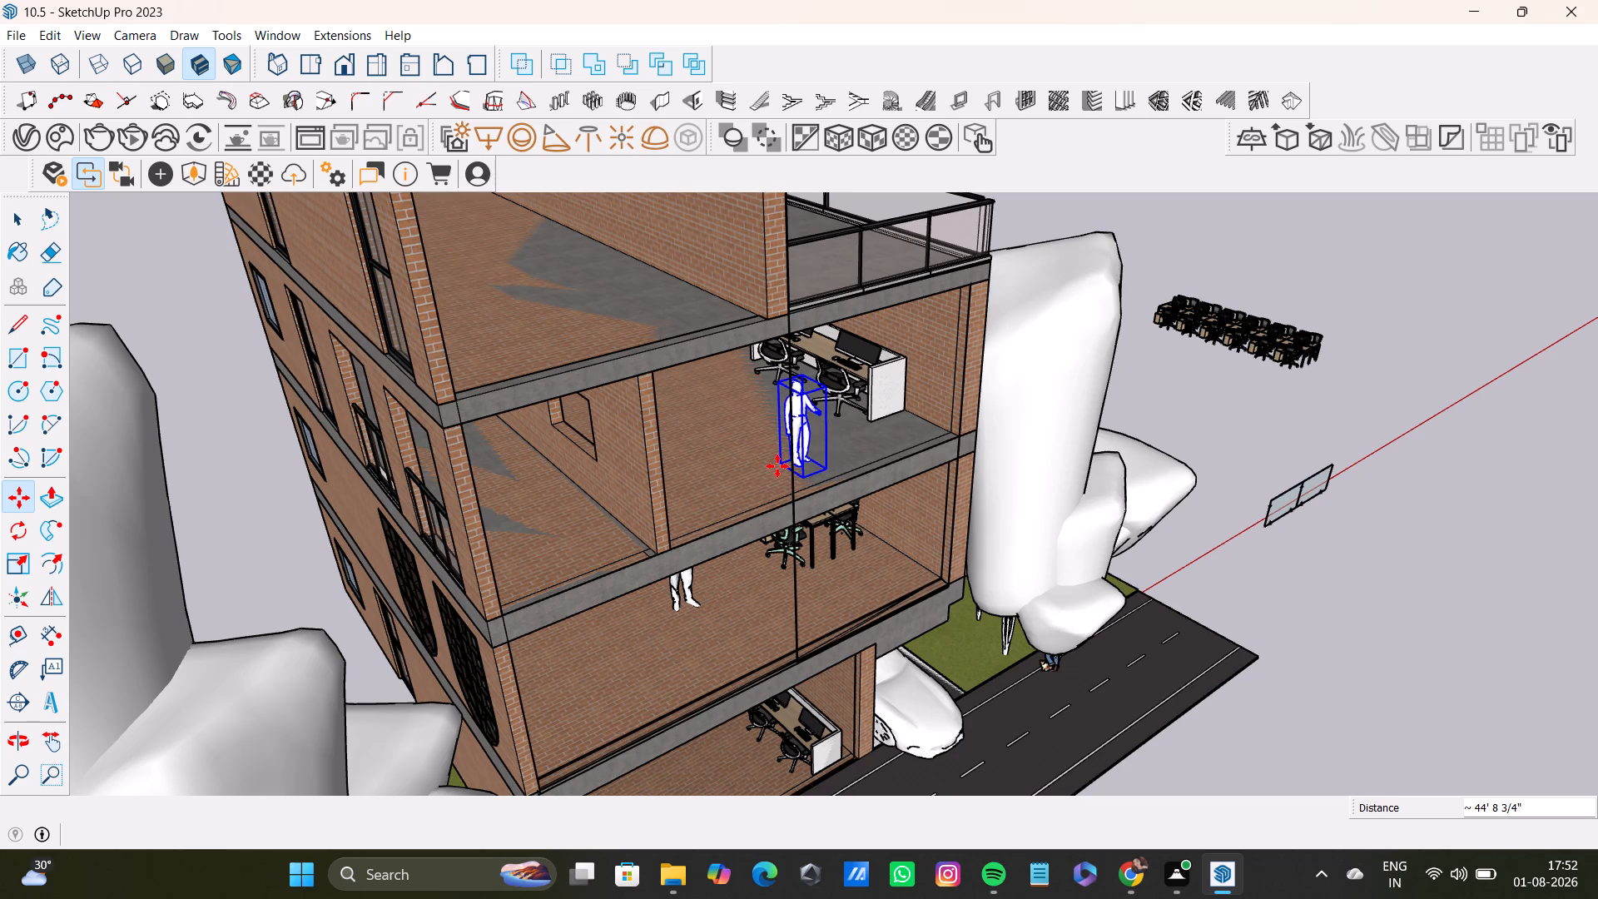
Scale the figure beside the second-floor desks up uniformly to suit the room.
key("s")
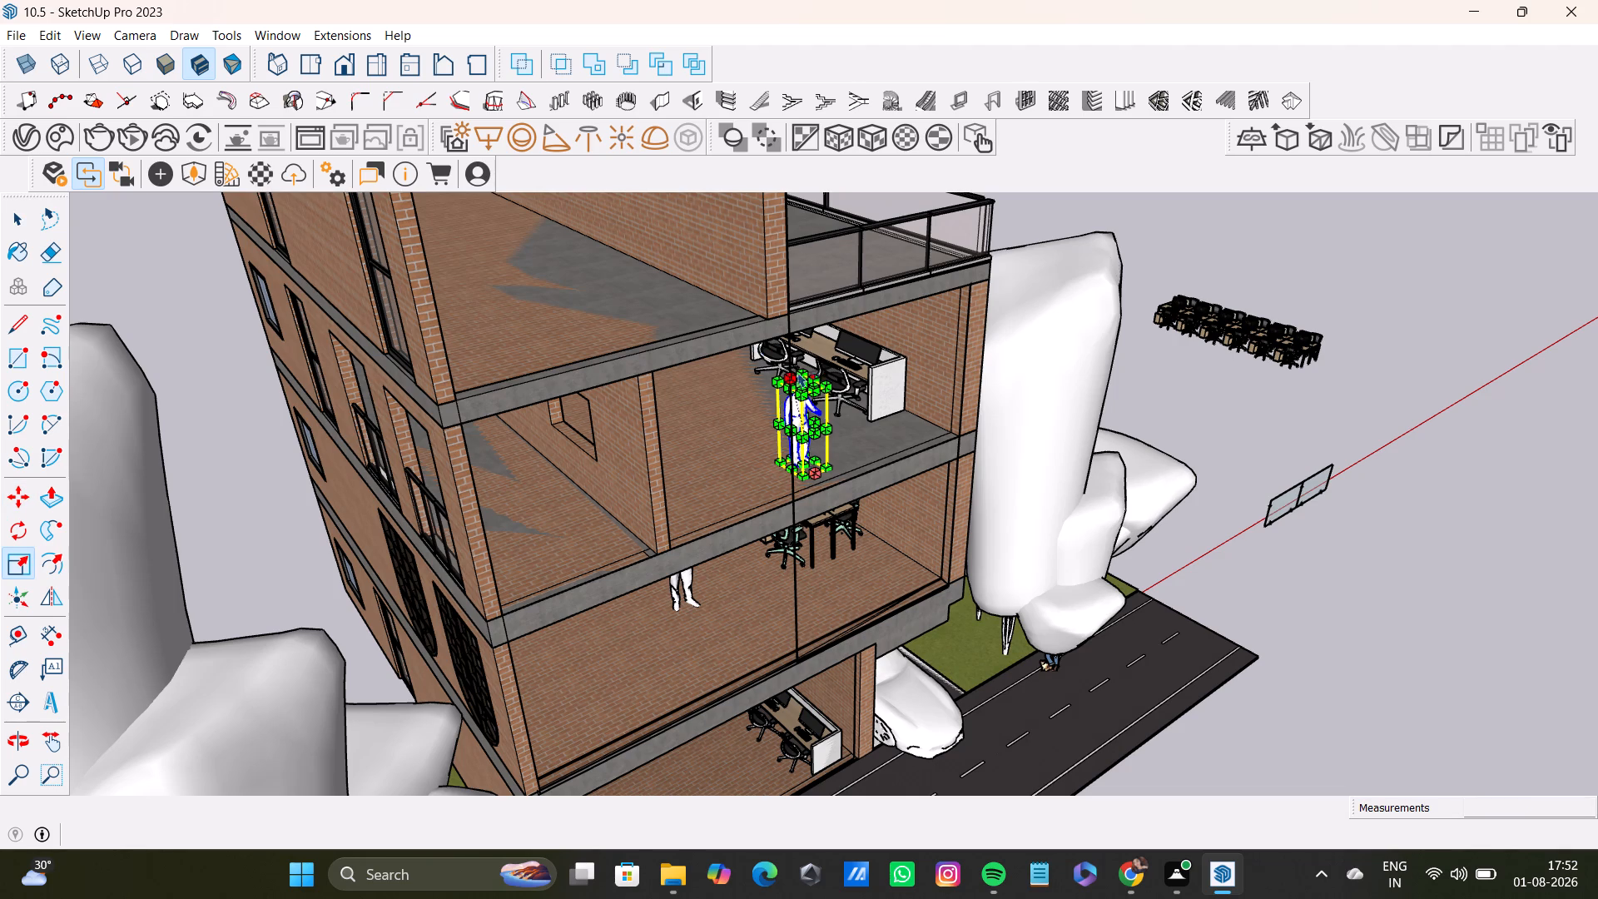
left_click(806, 371)
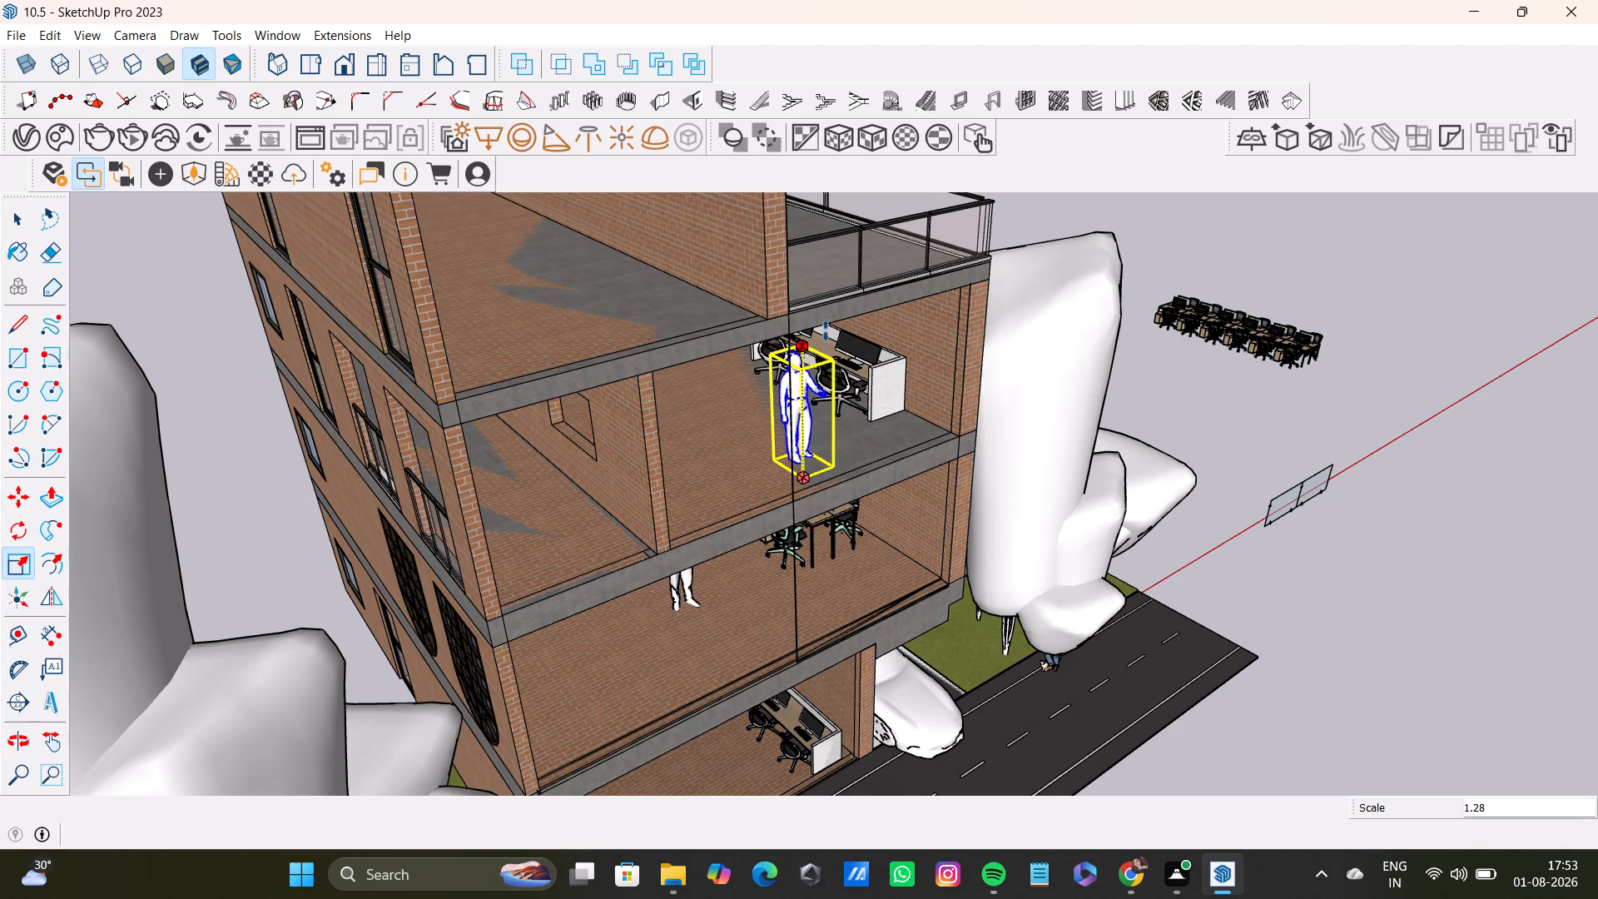
left_click(826, 330)
key("space")
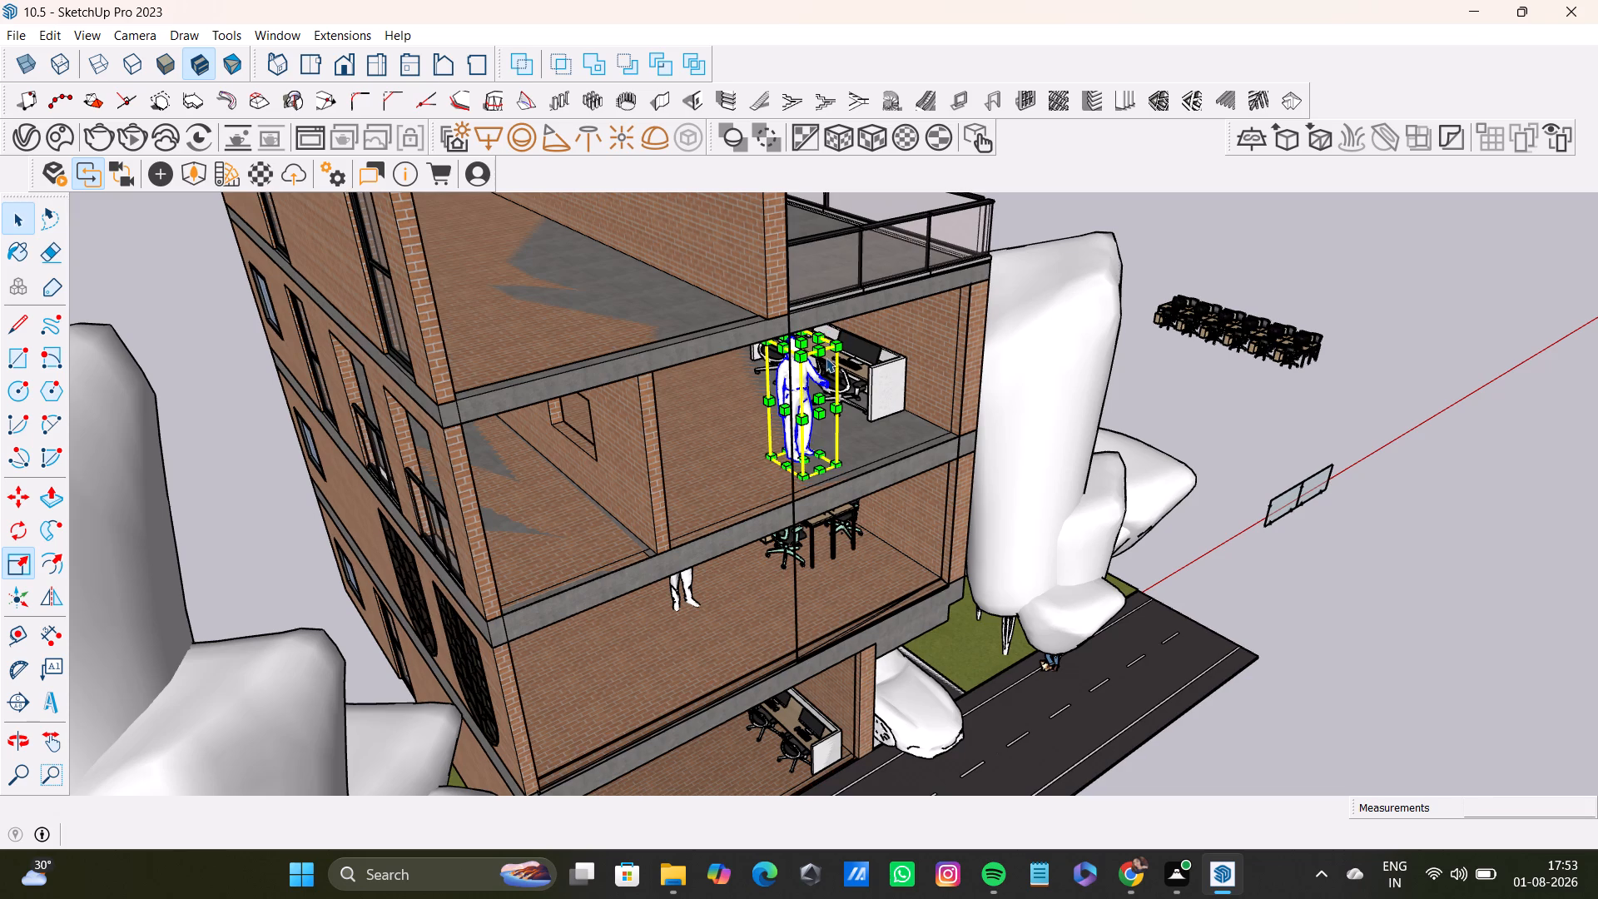
Copy the enlarged second-floor figure about 18' 10" into the top-floor room, standing near the front edge of its floor.
middle_click_drag(809, 499, 626, 293)
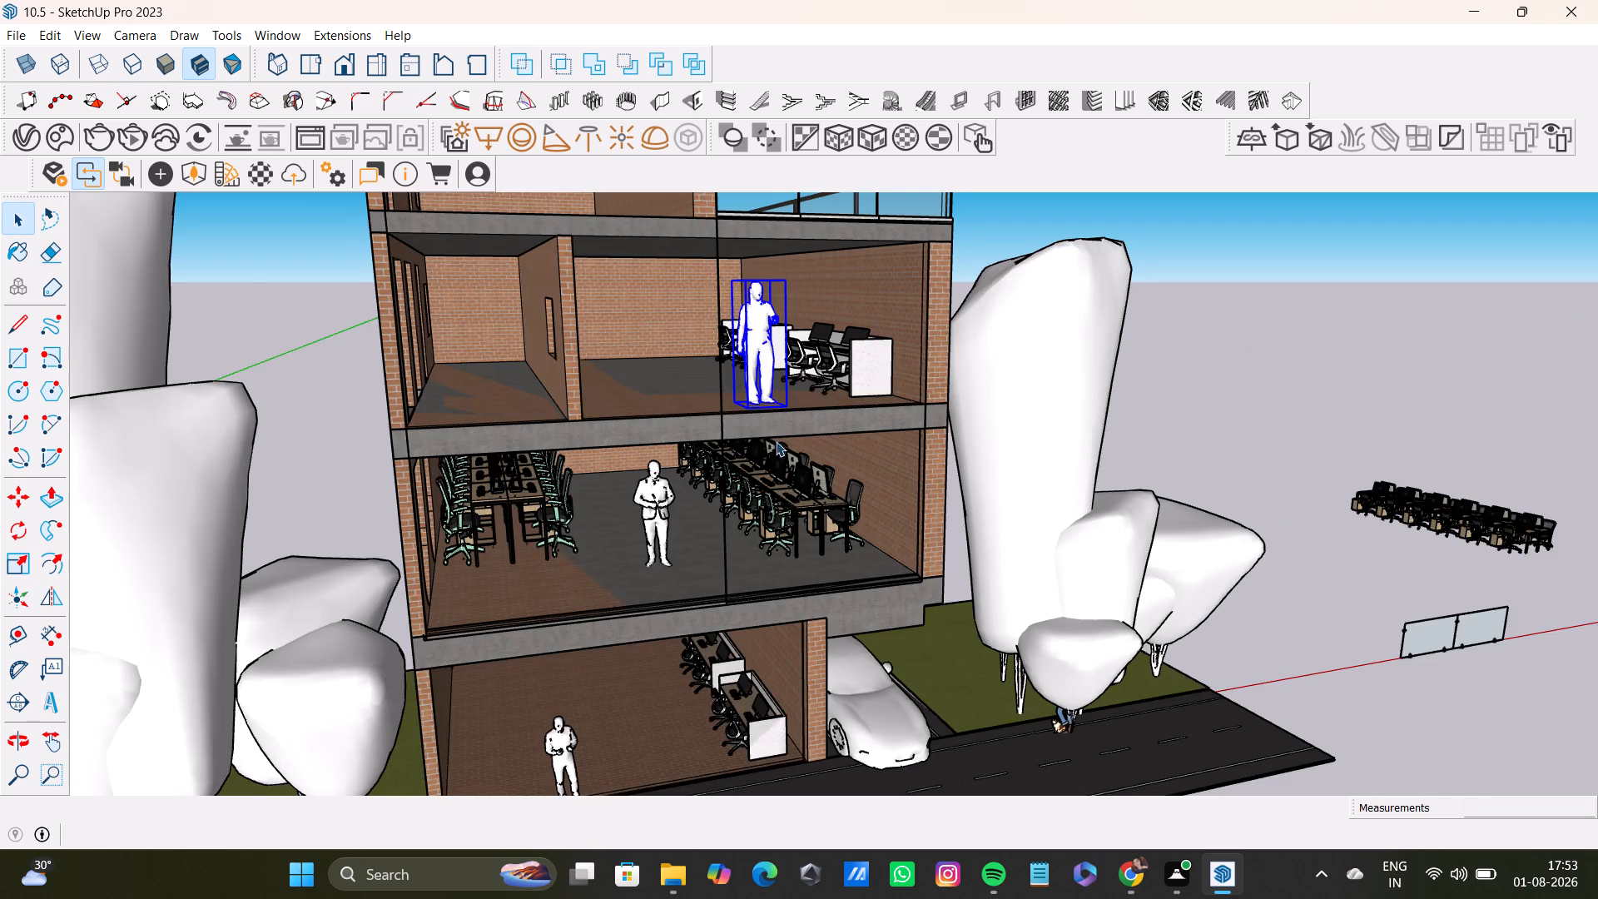
middle_click_drag(774, 441, 859, 514)
key("m")
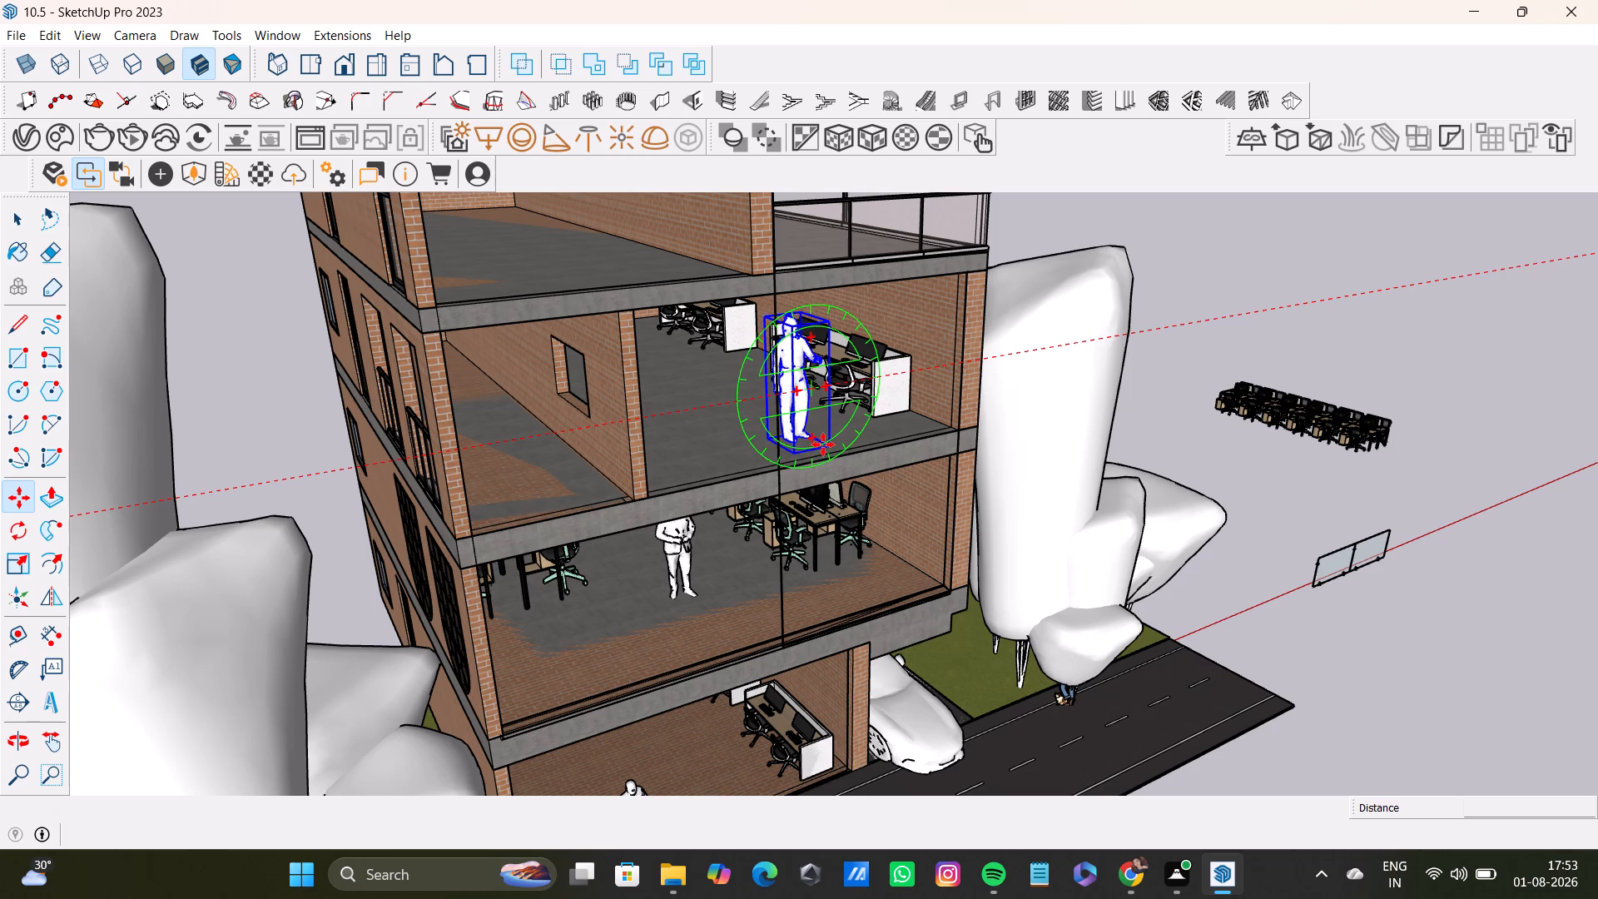
key("m")
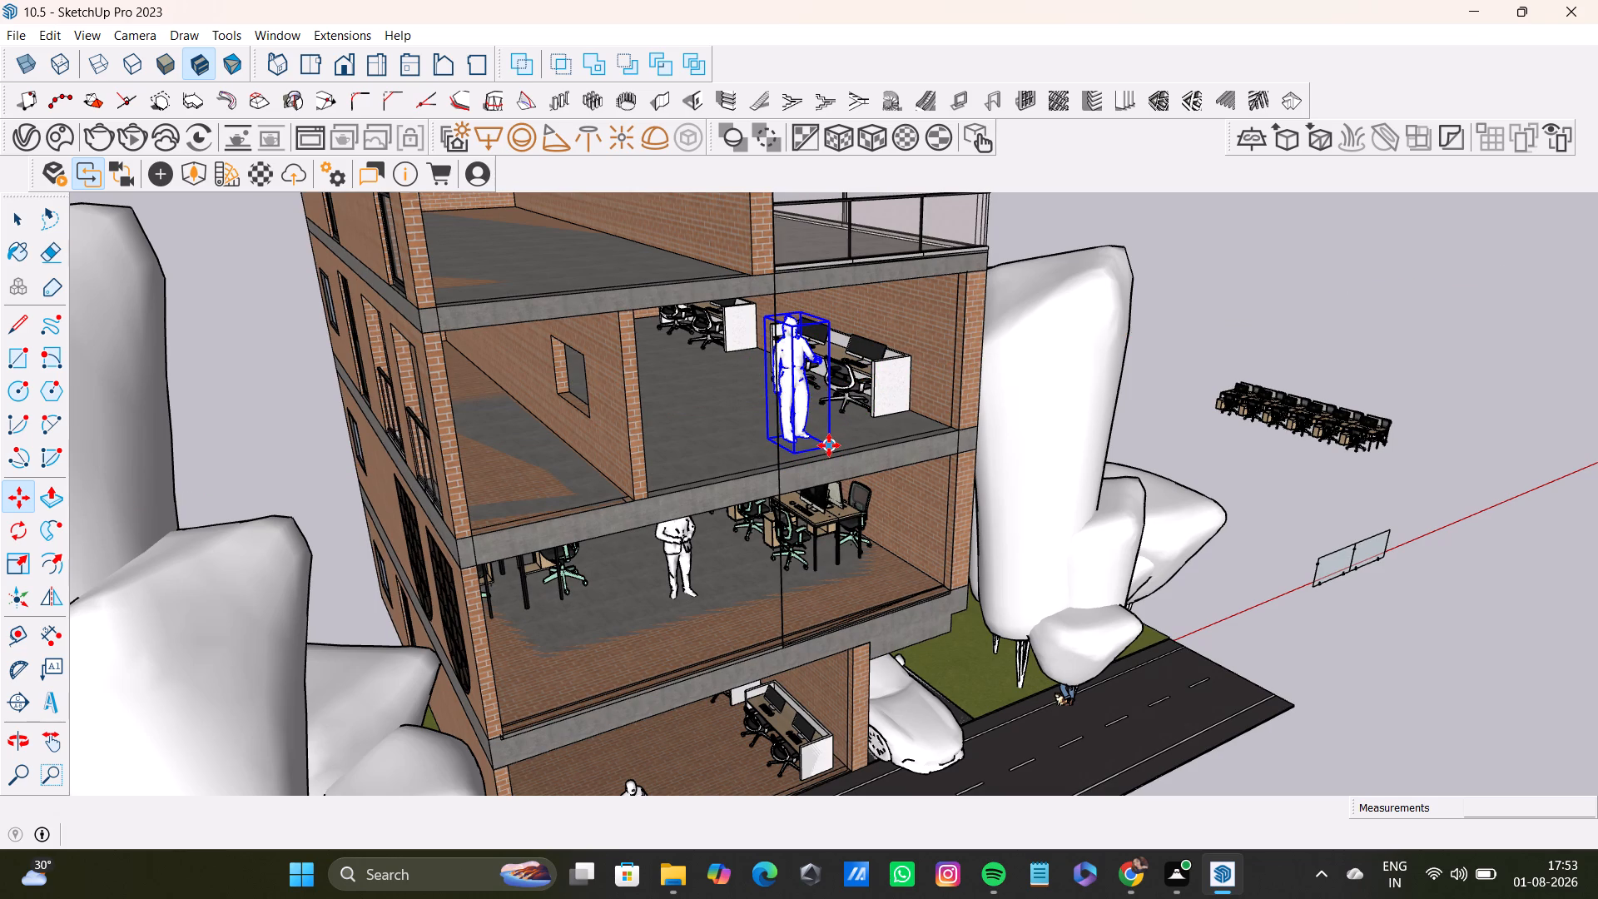
left_click(829, 445)
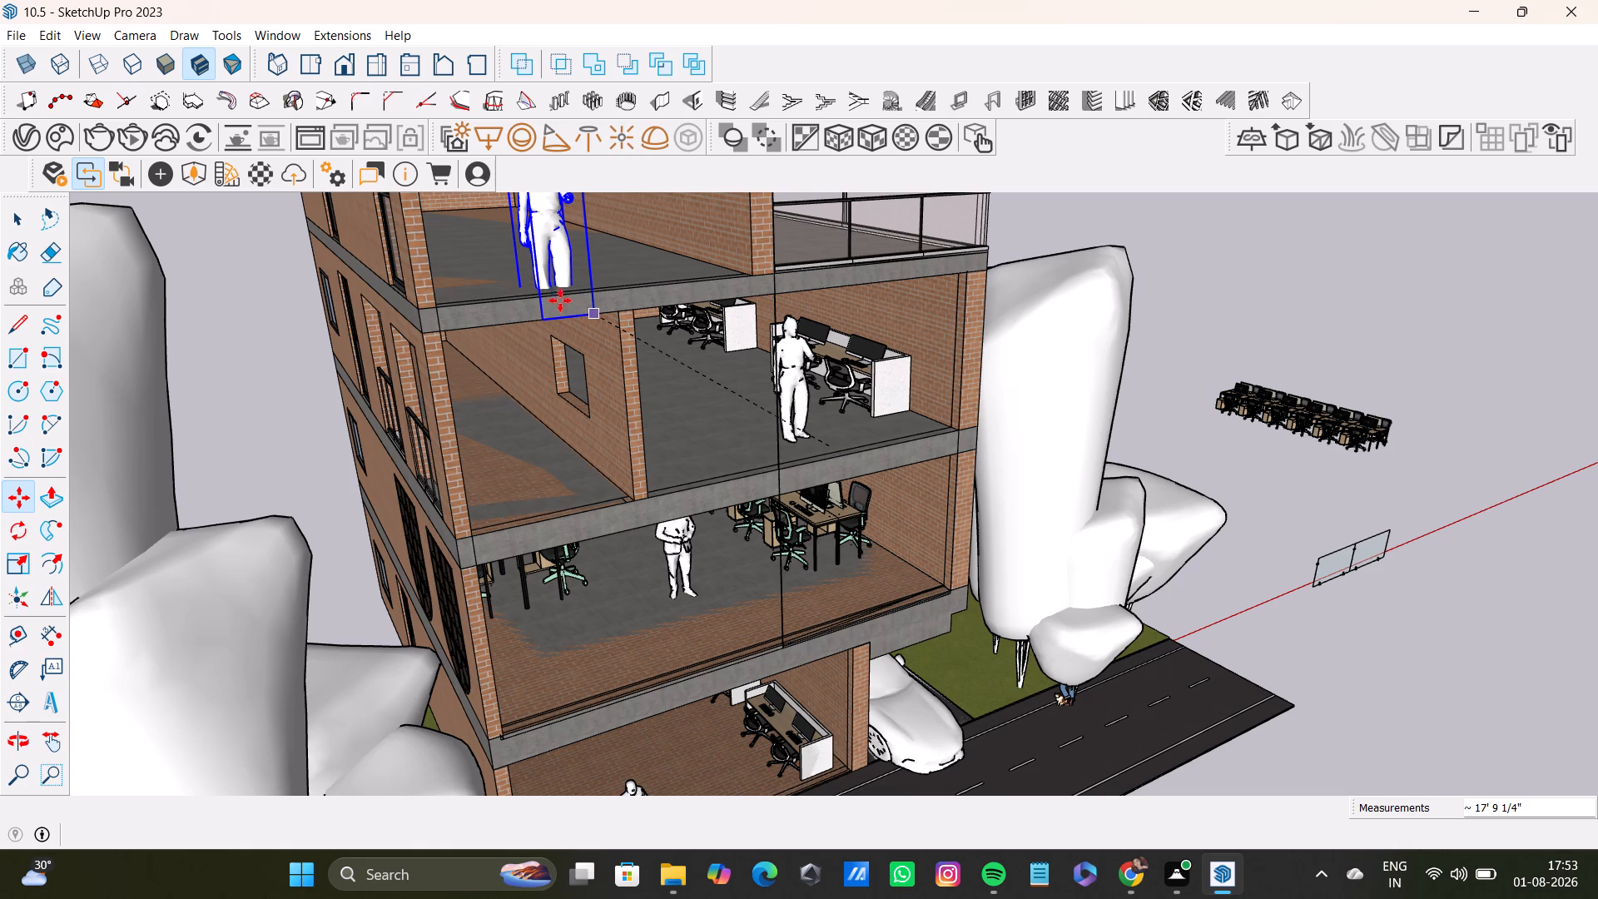
left_click(553, 279)
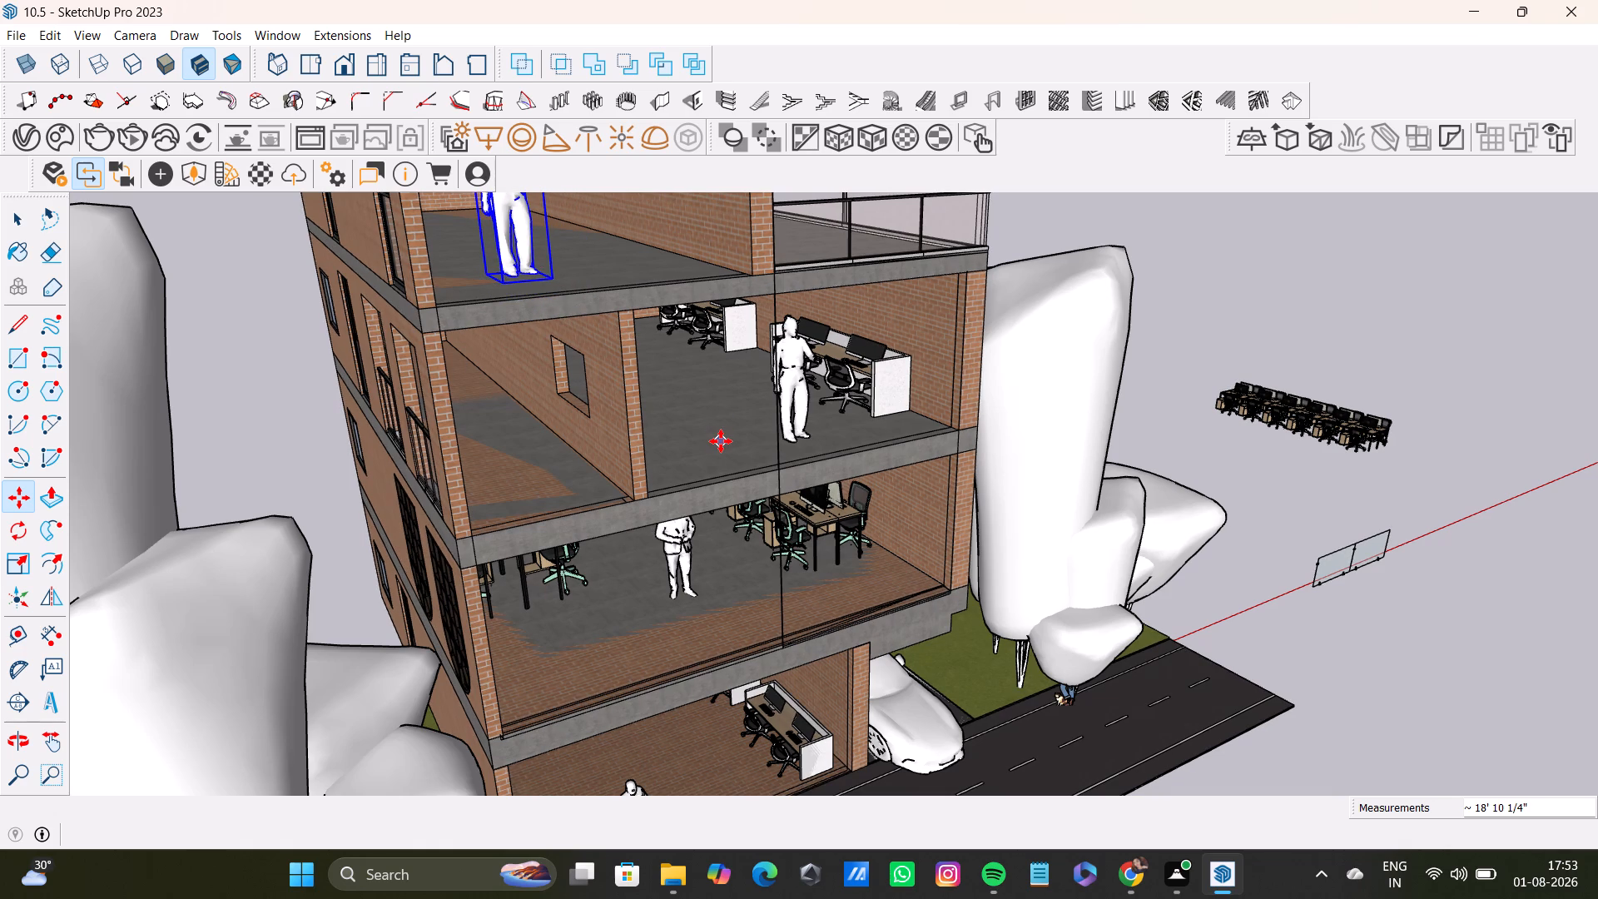
Examine the whole building section and street to check the placement and scale of the human figures.
scroll(671, 565, "down", 3)
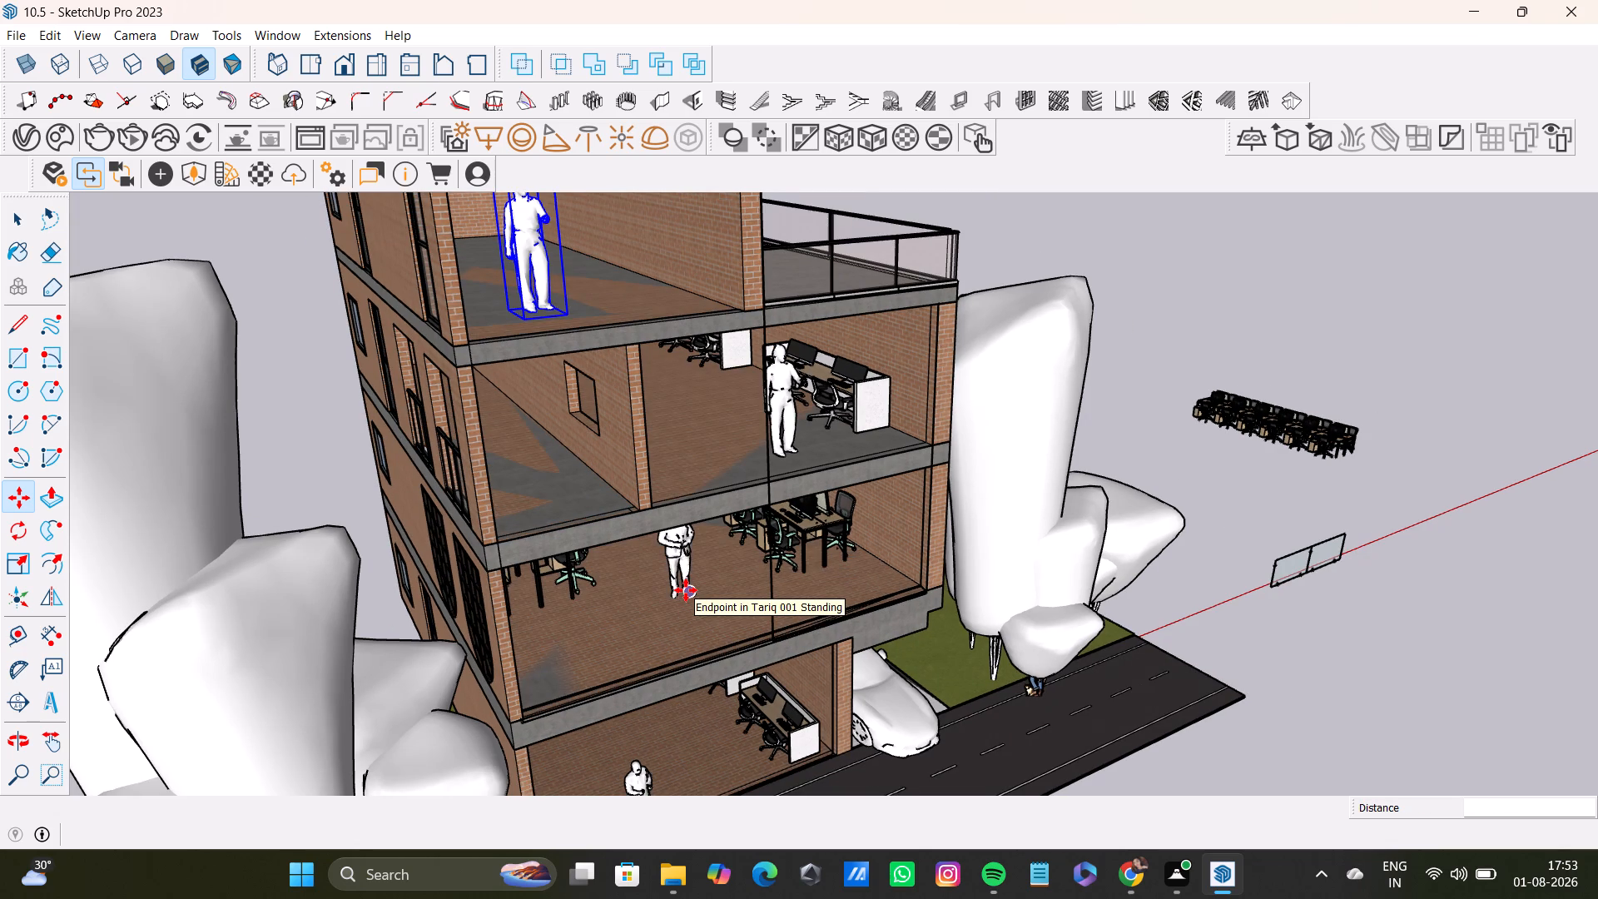
scroll(762, 567, "down", 10)
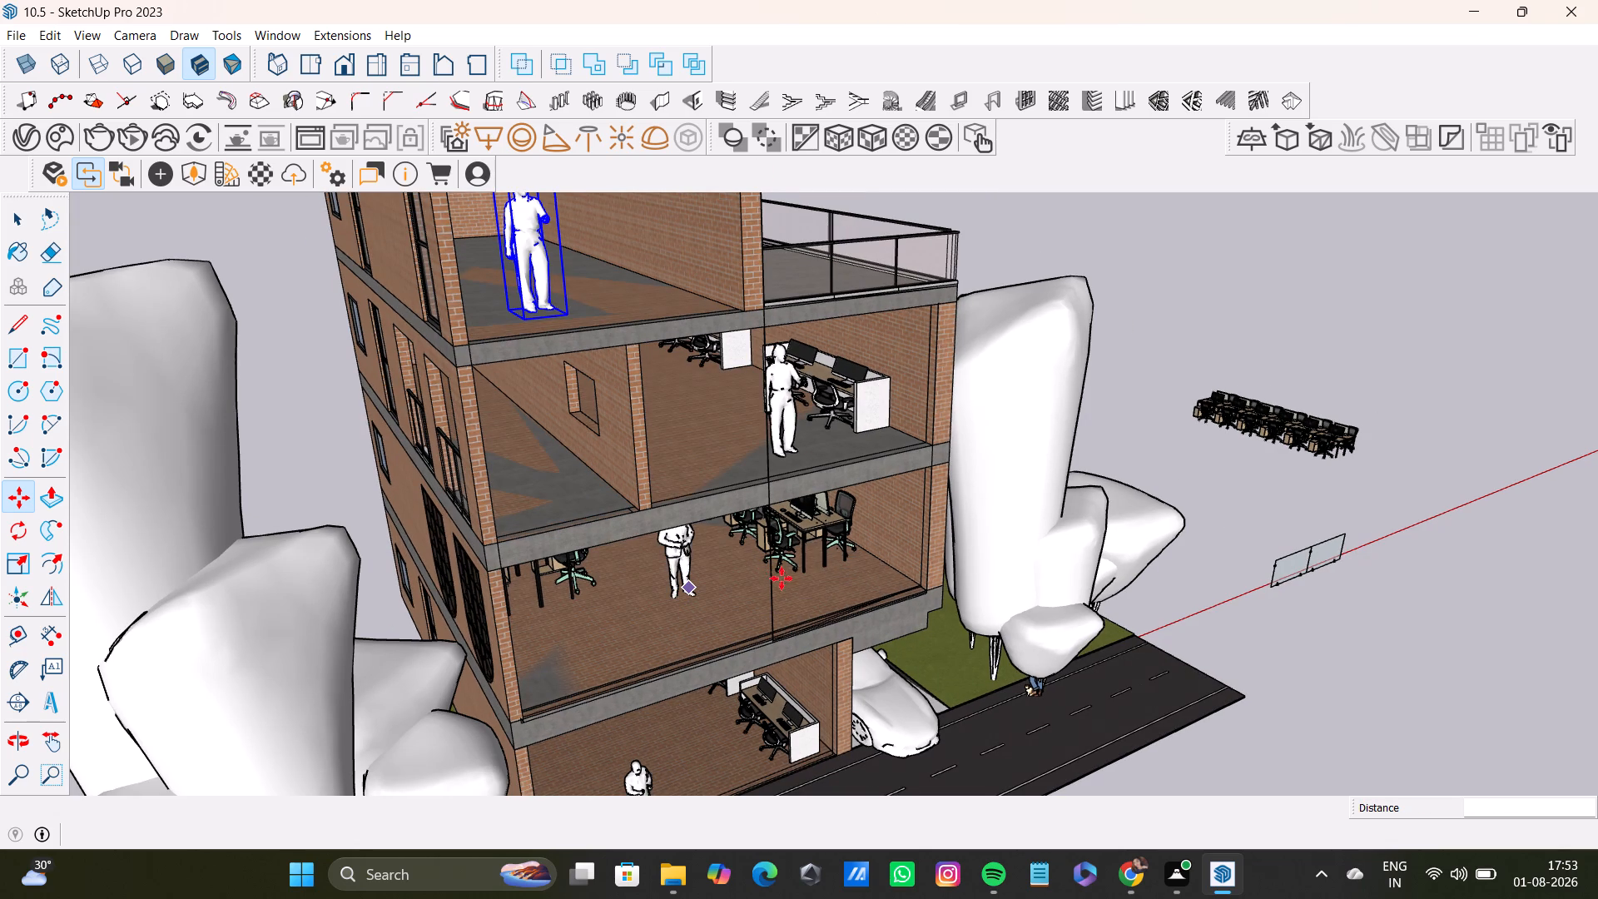
scroll(782, 579, "down", 19)
scroll(796, 603, "down", 2)
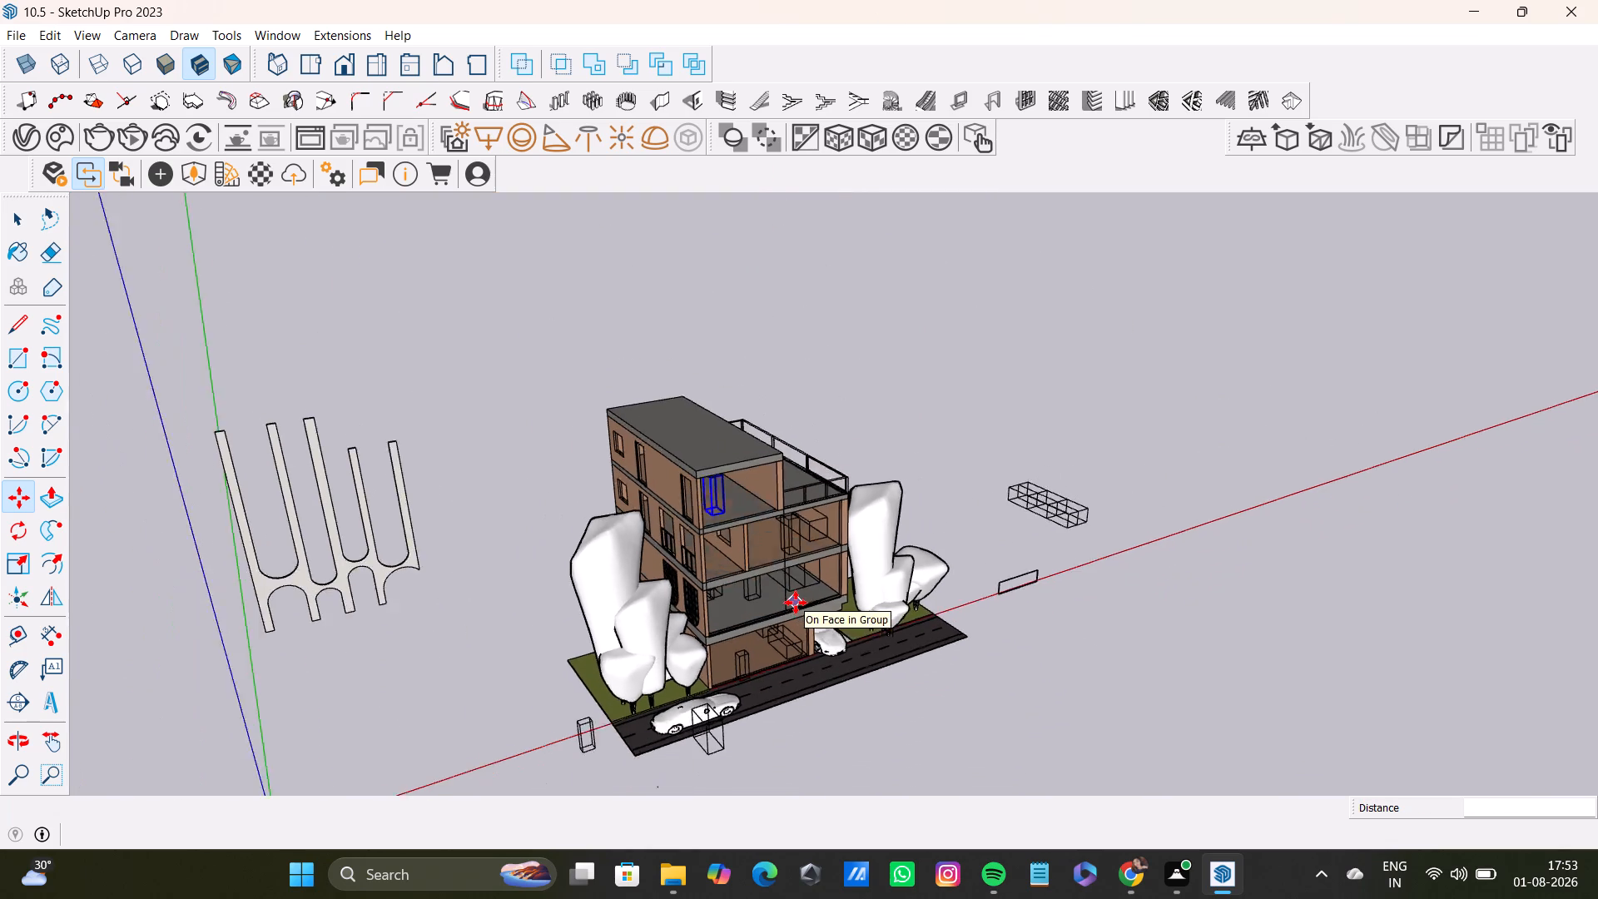
scroll(796, 603, "down", 1)
middle_click_drag(857, 669, 740, 531)
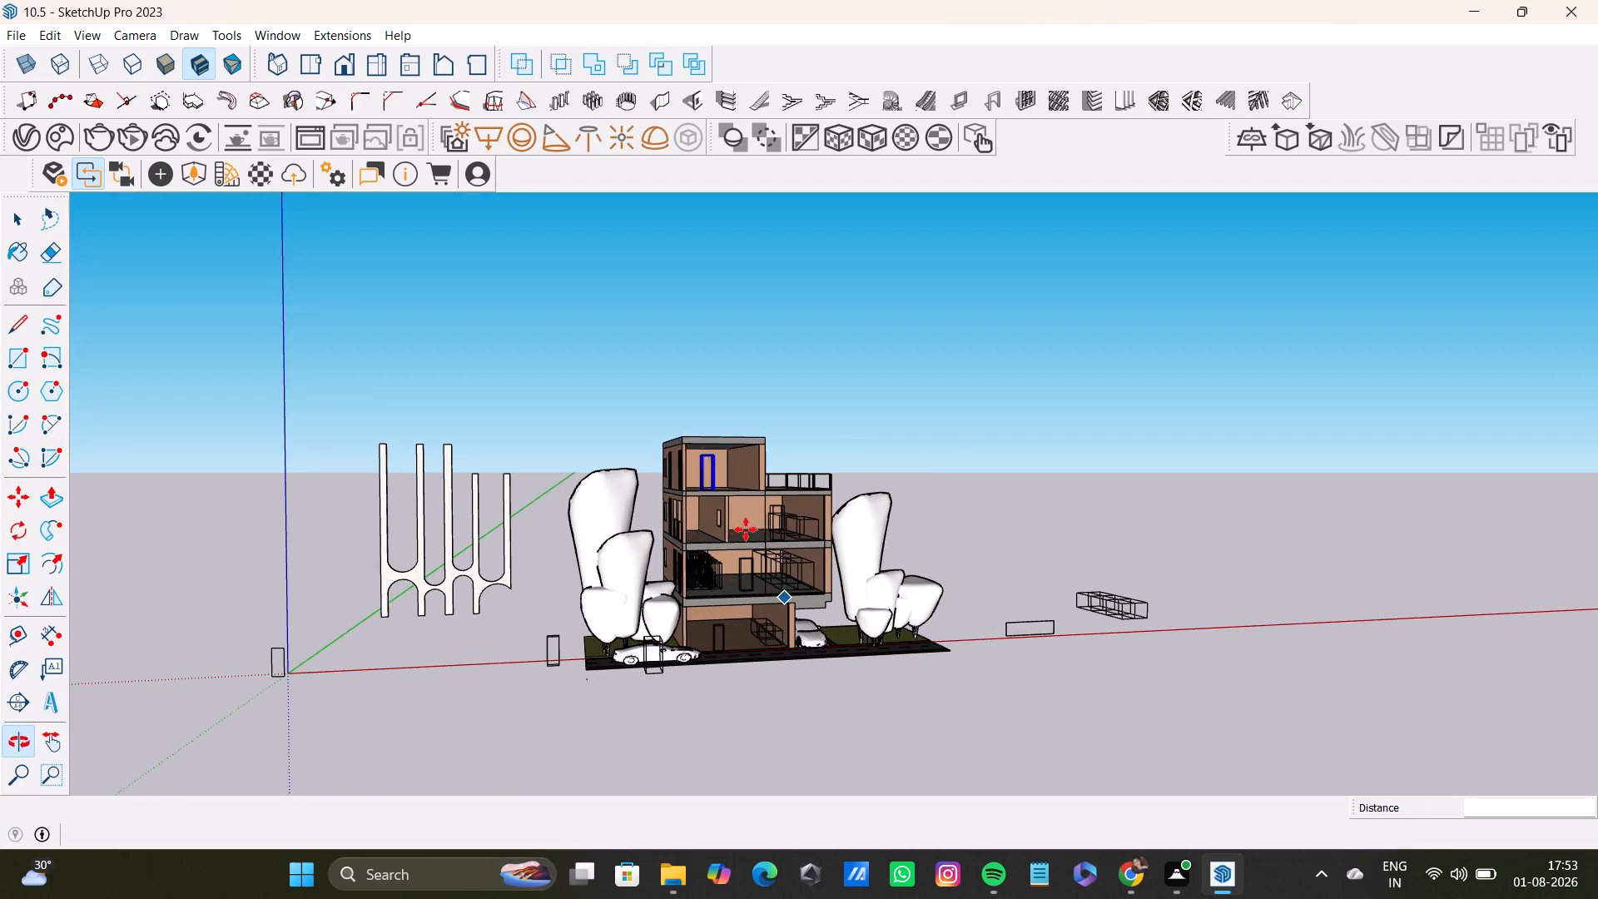
scroll(734, 559, "up", 4)
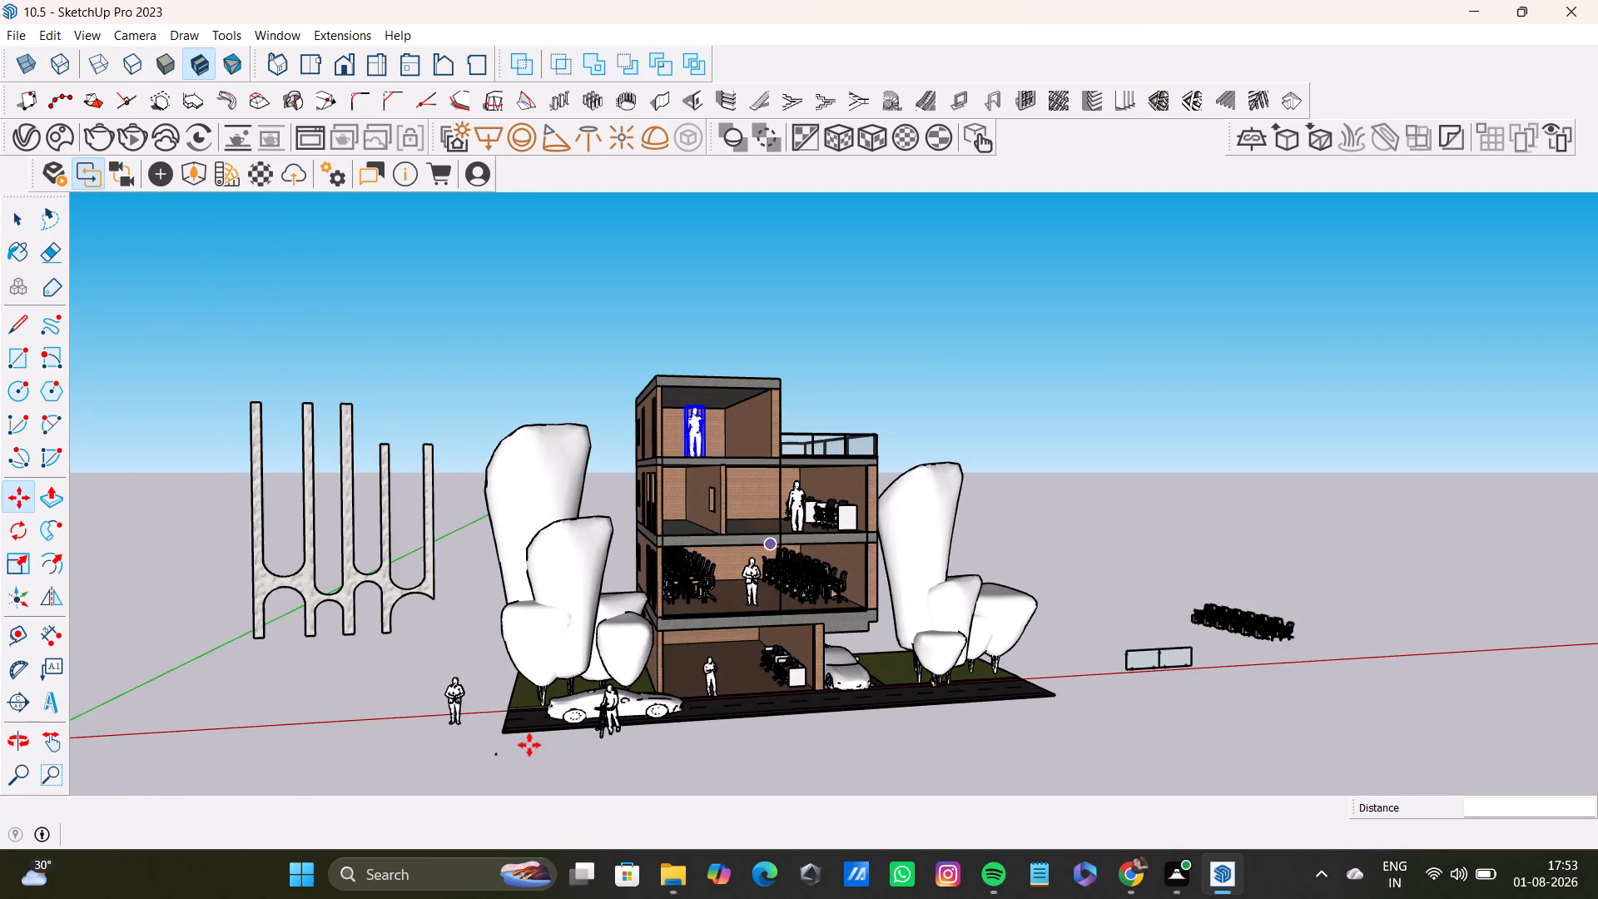
key("space")
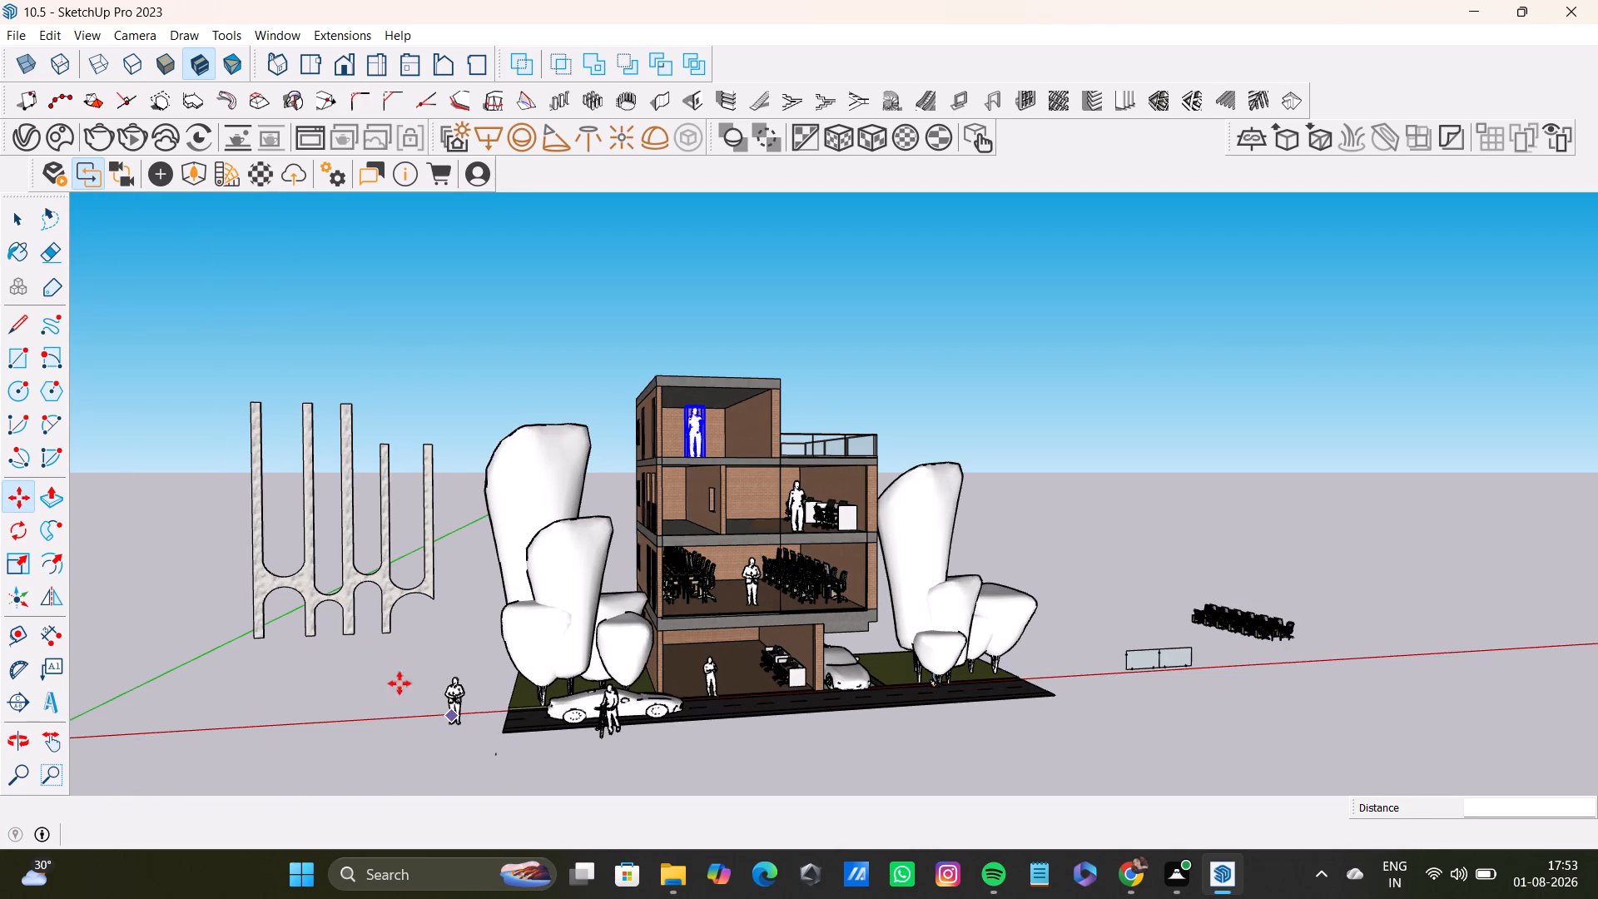
left_click_drag(401, 642, 500, 793)
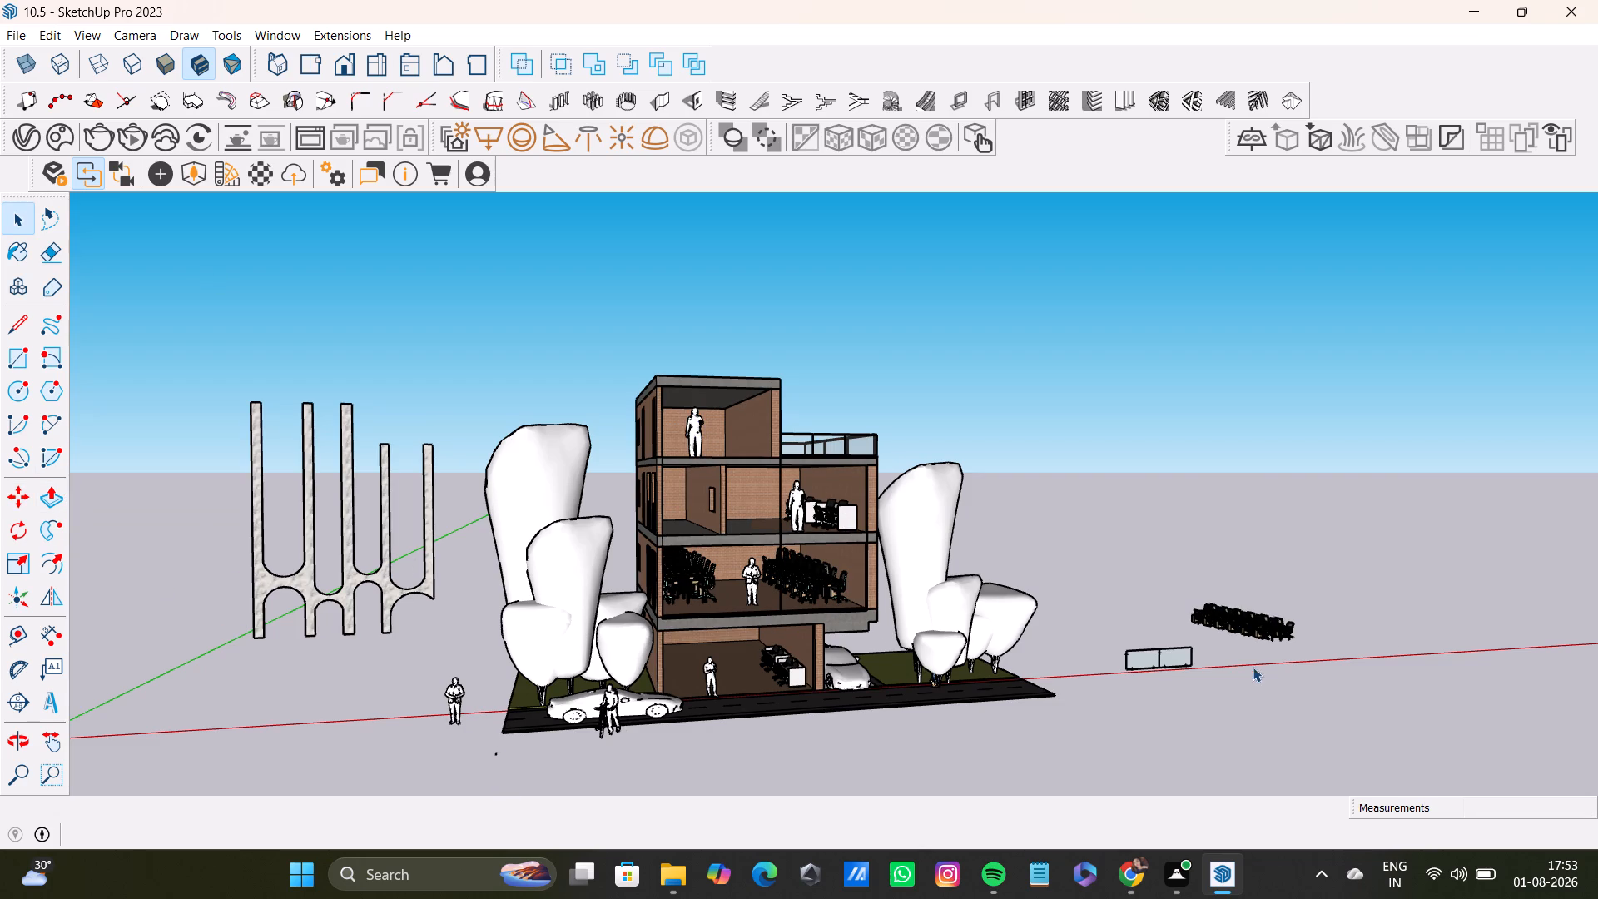
Delete the spare row of chairs and the spare two-bay railing lying on the ground beyond the street.
left_click_drag(1140, 561, 1380, 692)
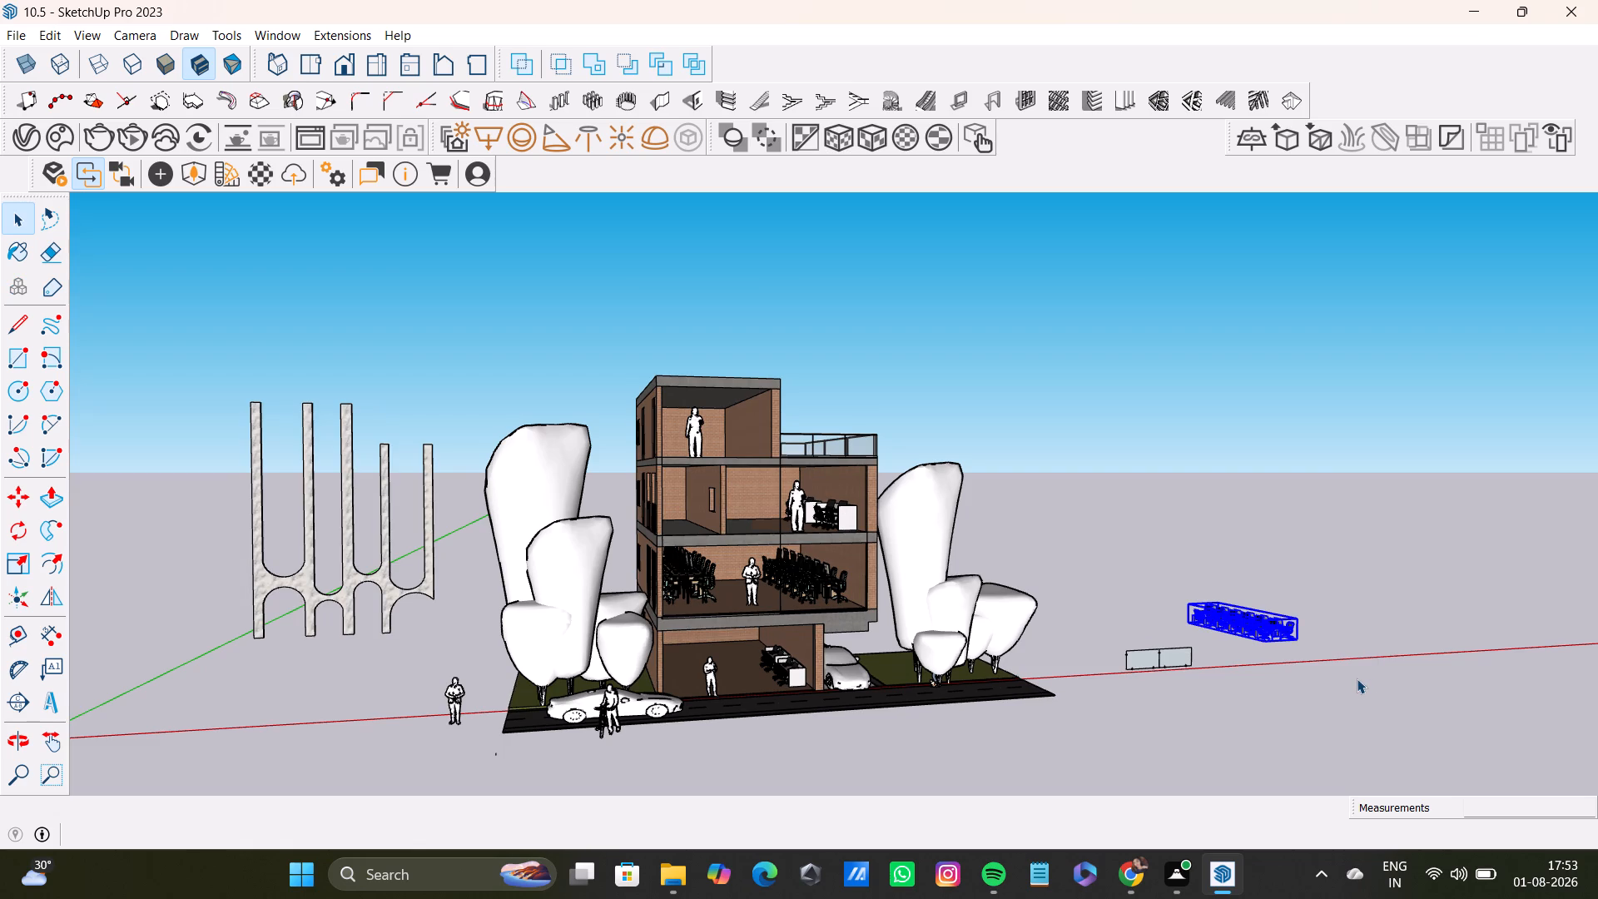
key("Delete")
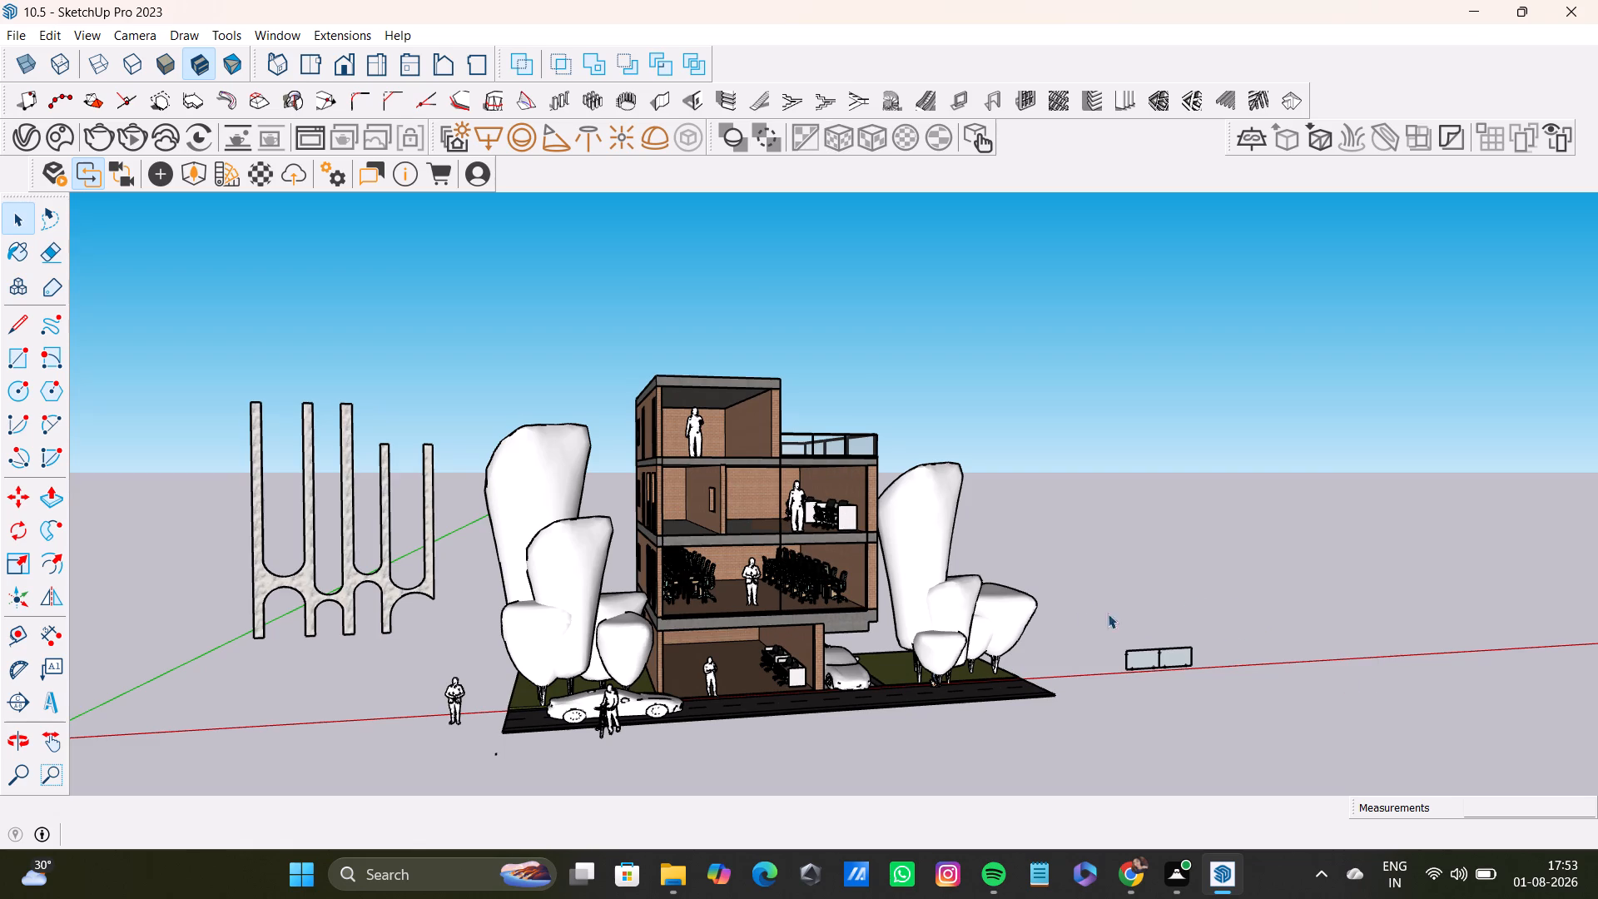
left_click_drag(1078, 596, 1253, 749)
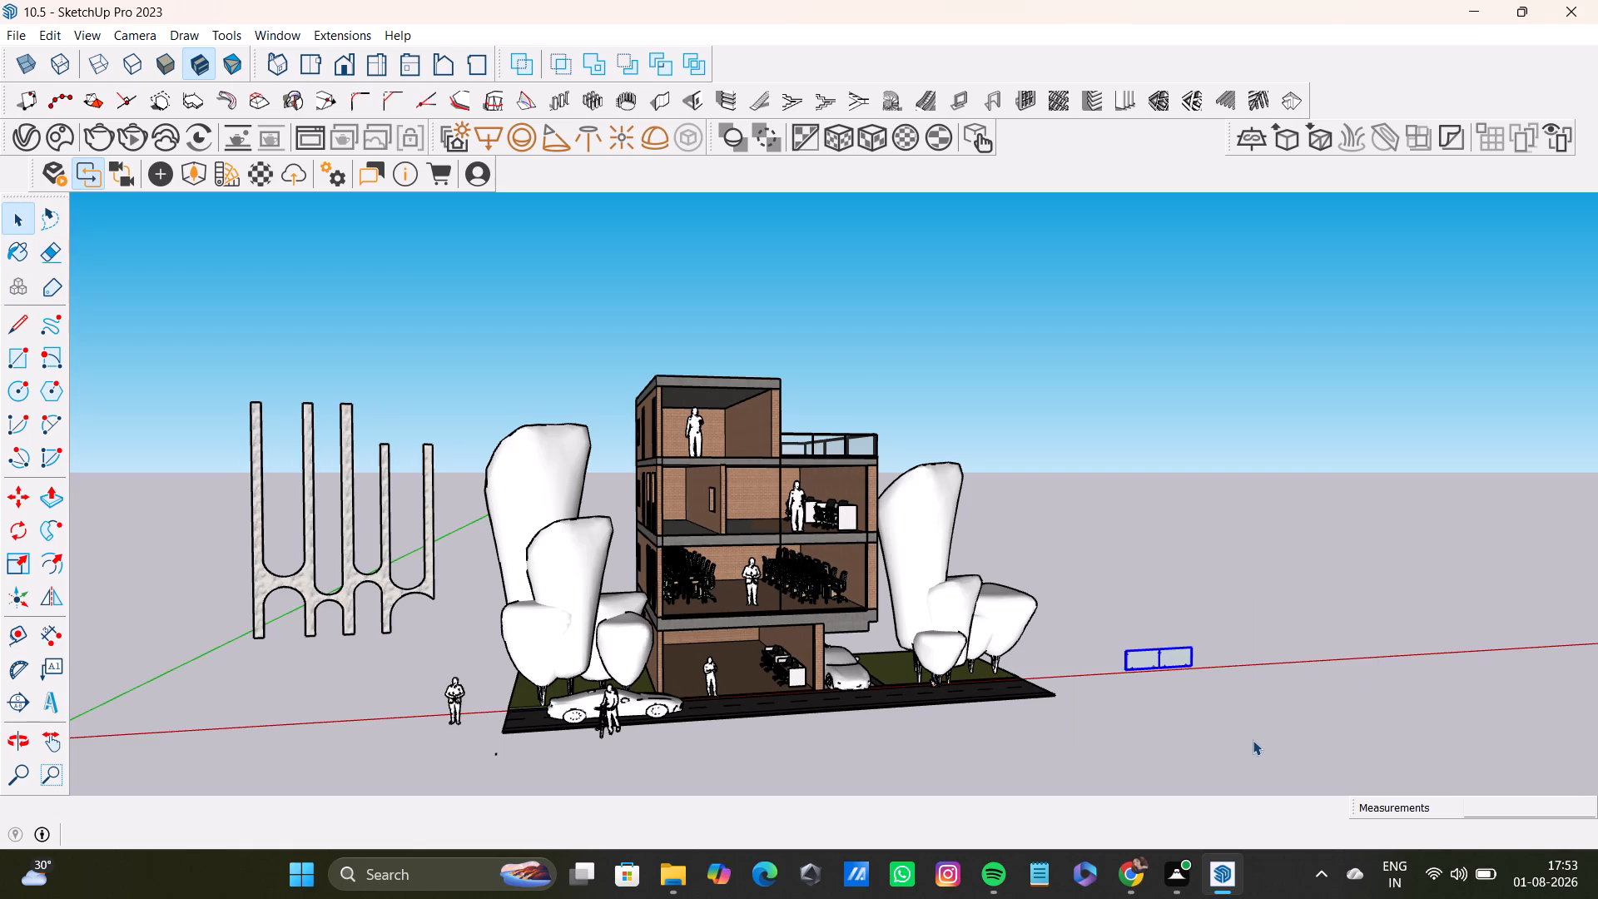
key("Delete")
Move the standing figure from the open ground beside the street about 45' 6" into the second floor's small partitioned room.
left_click_drag(398, 626, 480, 767)
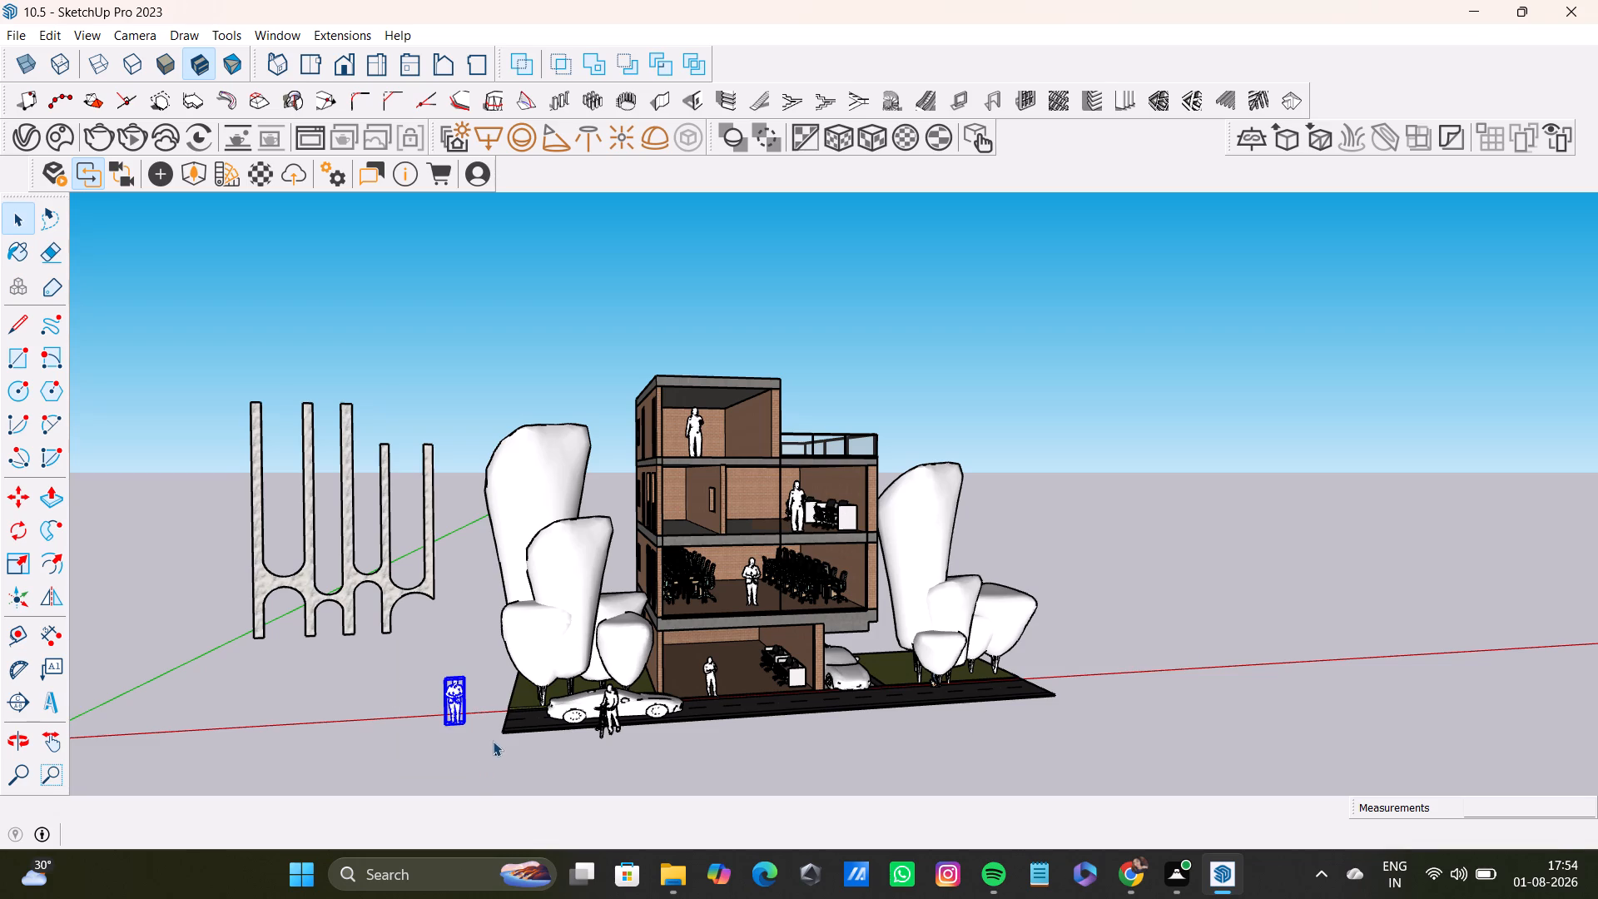
key("m")
scroll(440, 691, "up", 12)
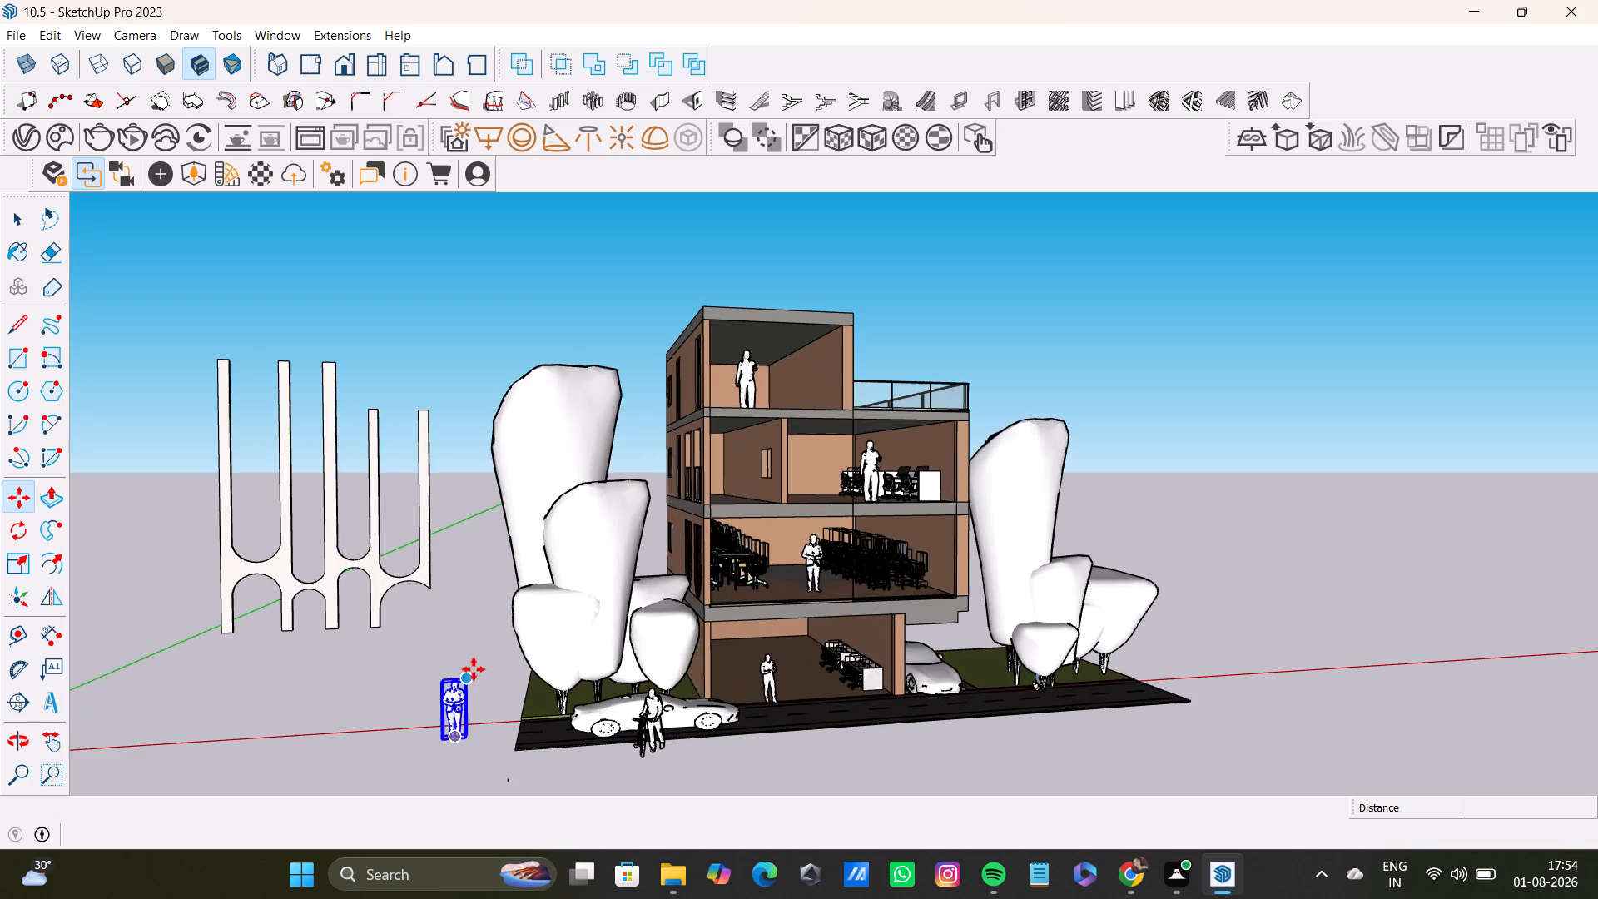
scroll(474, 669, "up", 10)
left_click(468, 685)
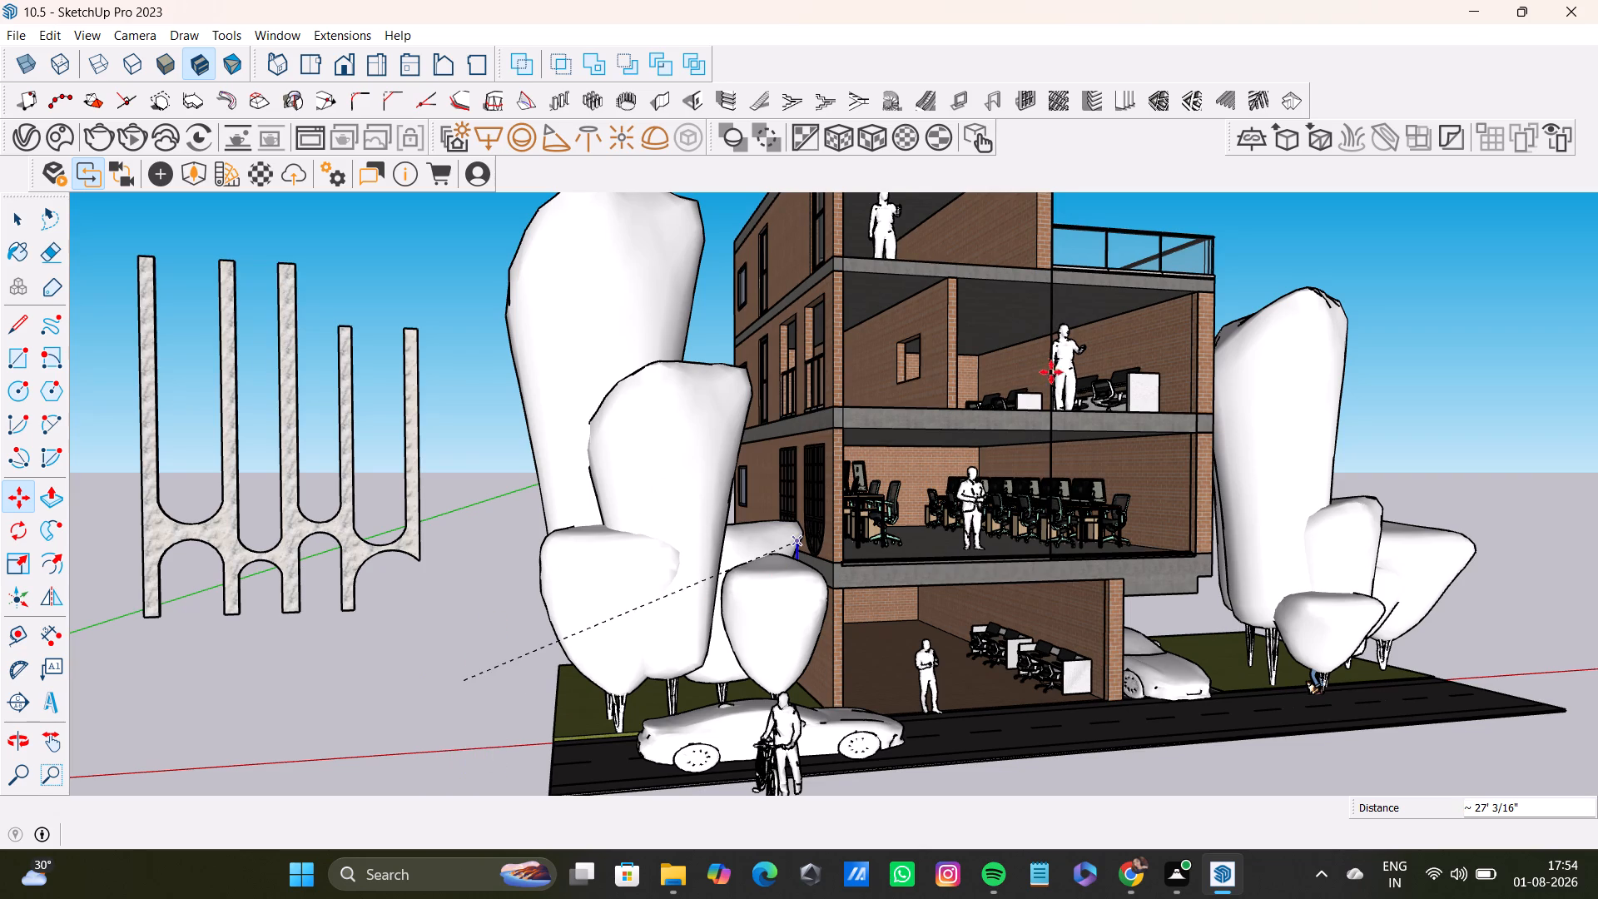
middle_click_drag(1063, 392, 919, 546)
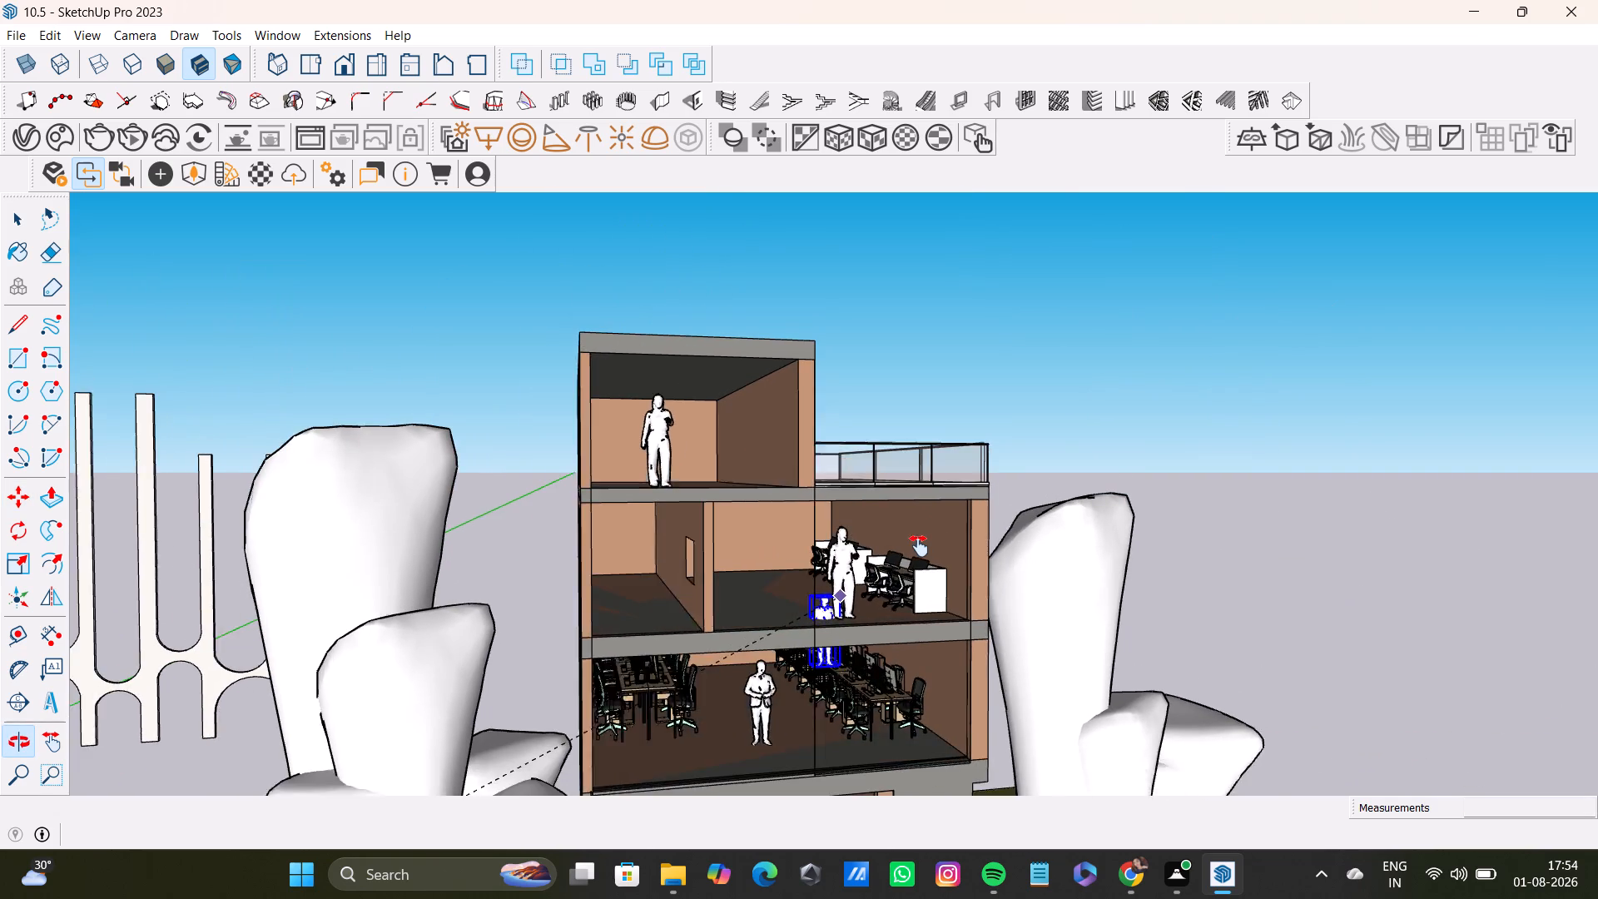
middle_click_drag(919, 546, 934, 544)
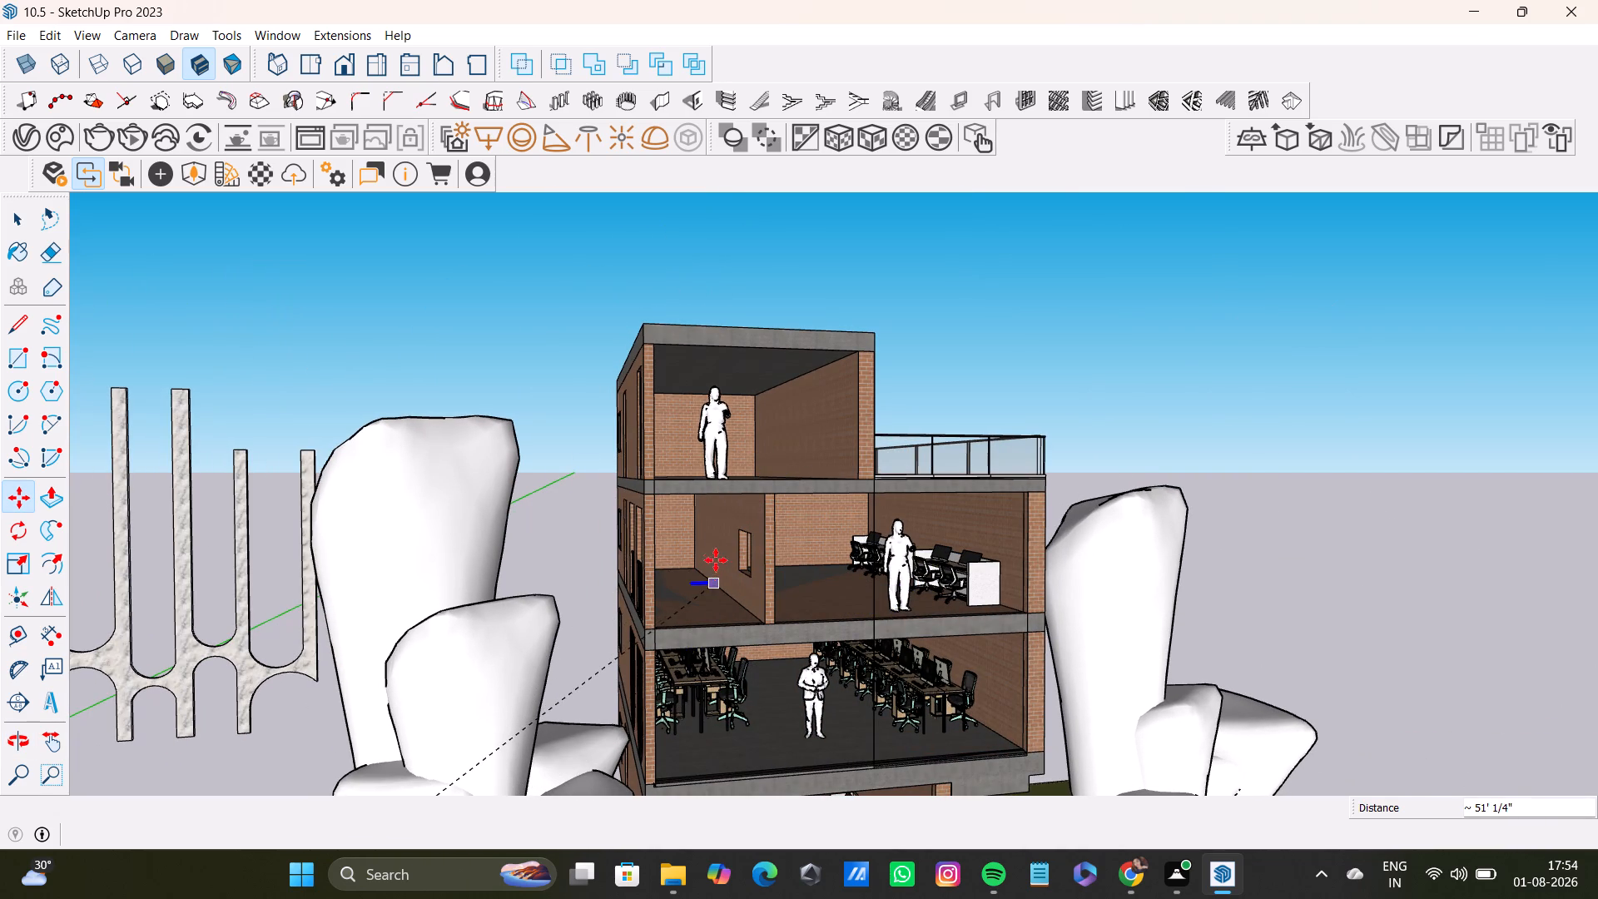
left_click(746, 524)
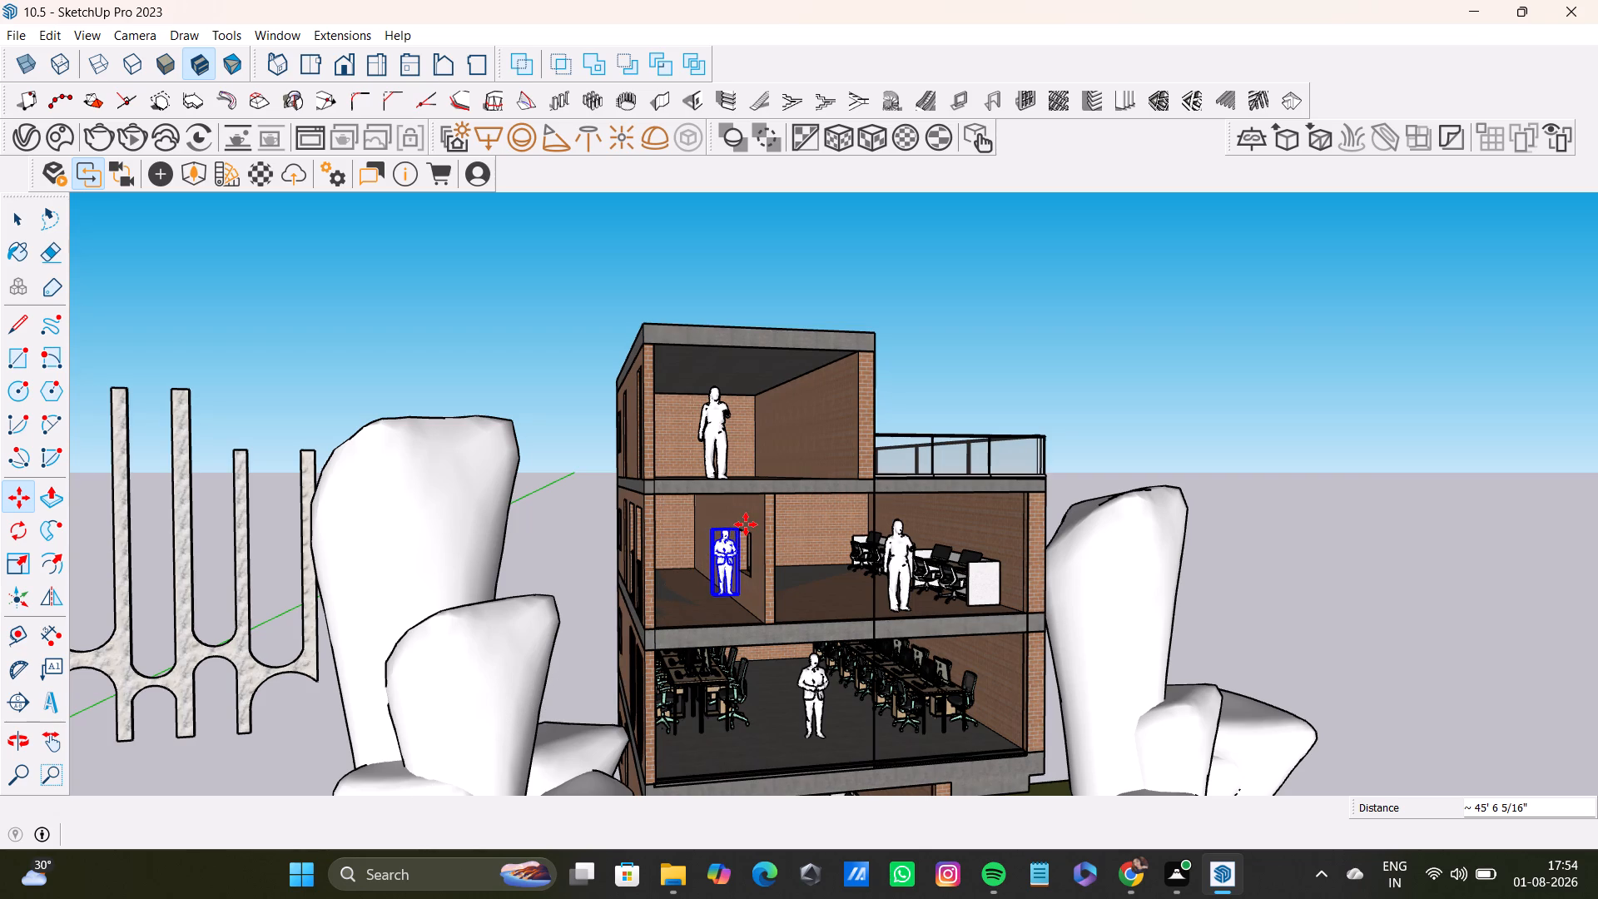
Move the small-room figure about 16' forward so it stands near the second floor's front edge.
key("m")
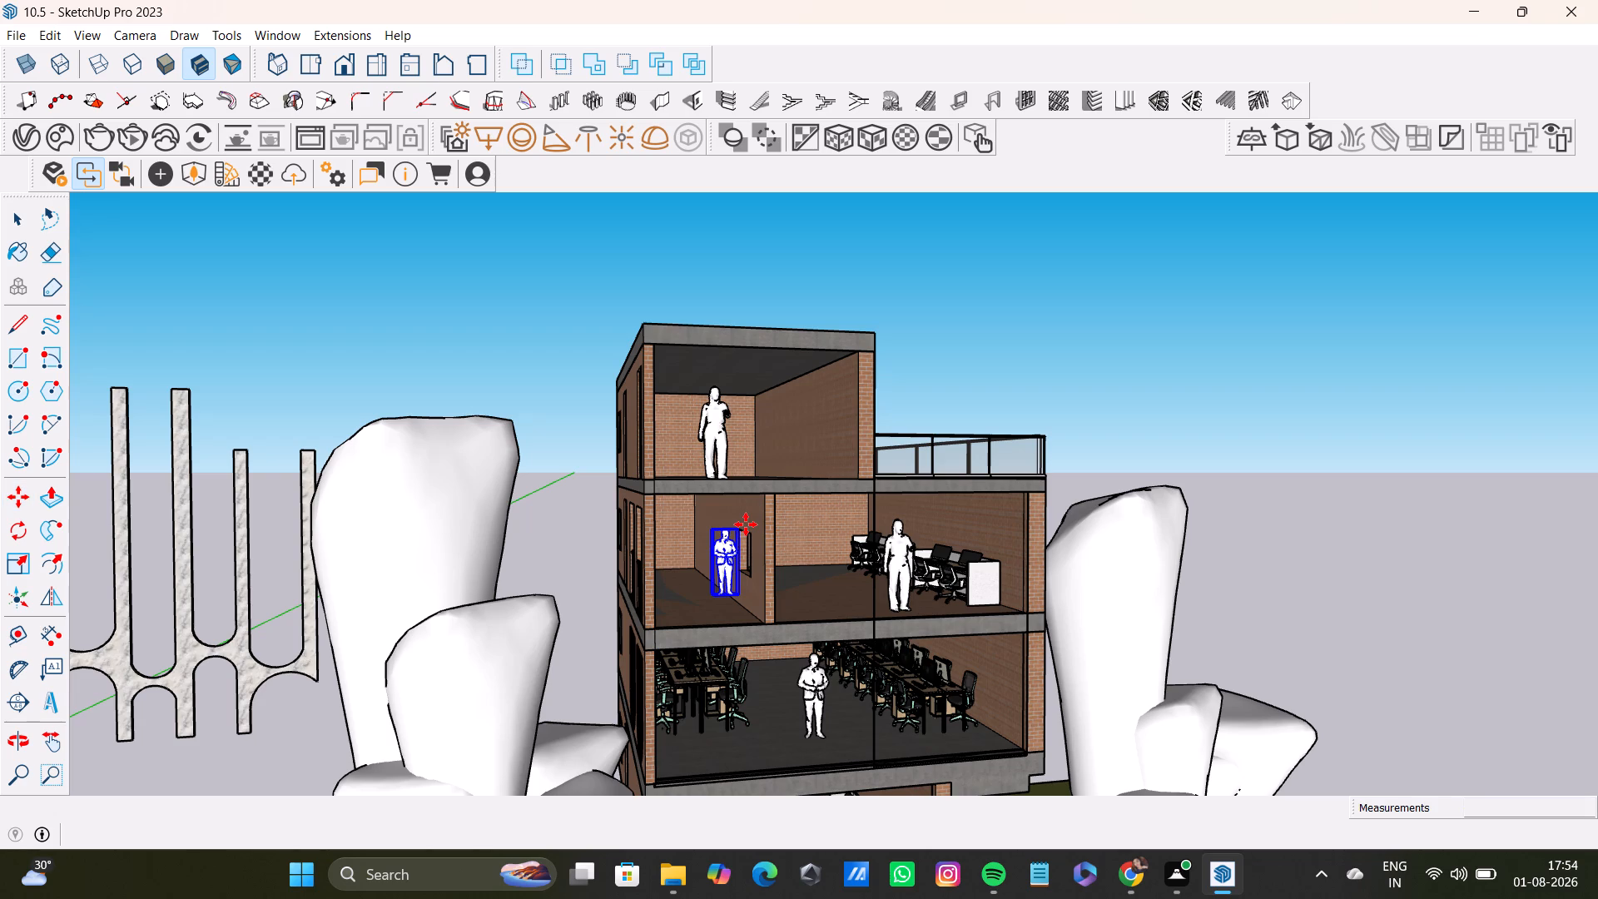
left_click(739, 595)
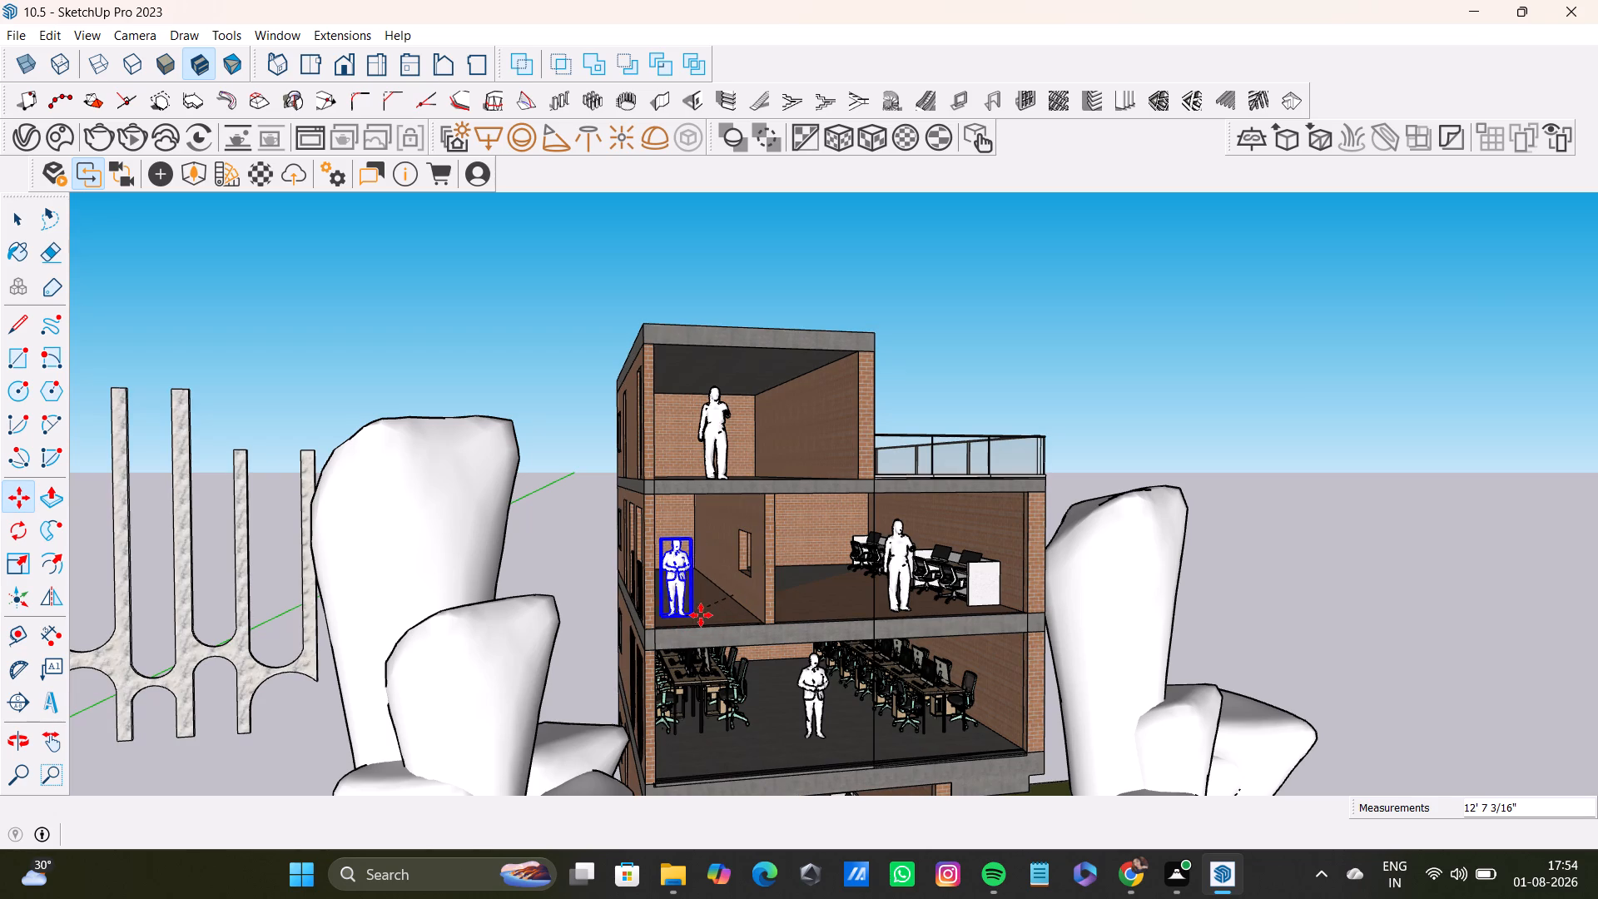
left_click(704, 623)
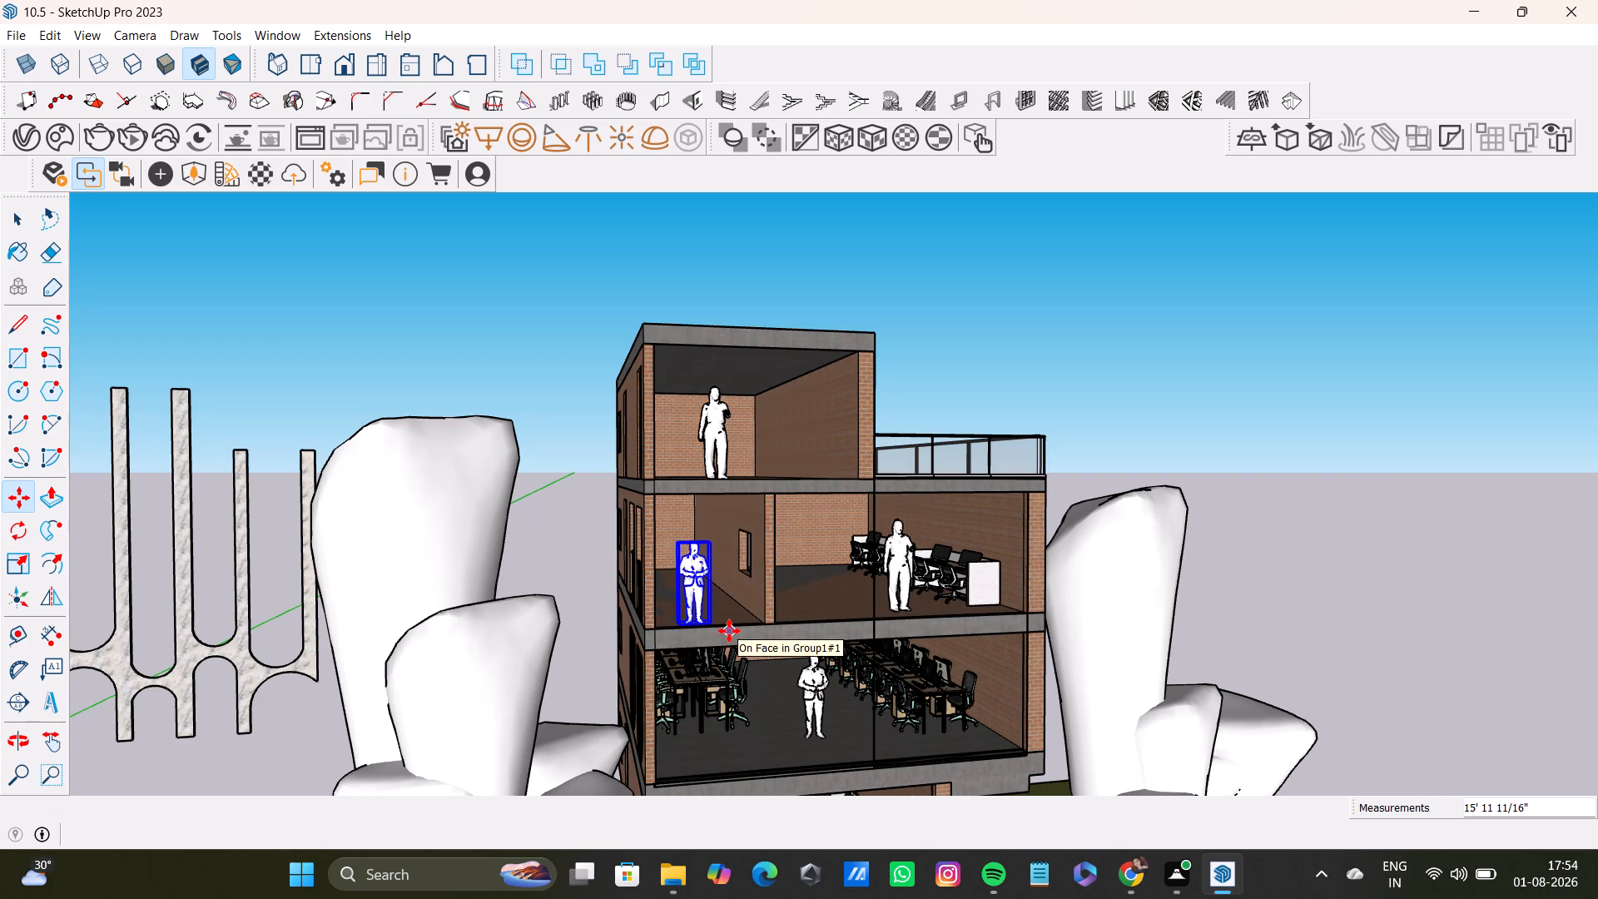
scroll(1128, 592, "down", 3)
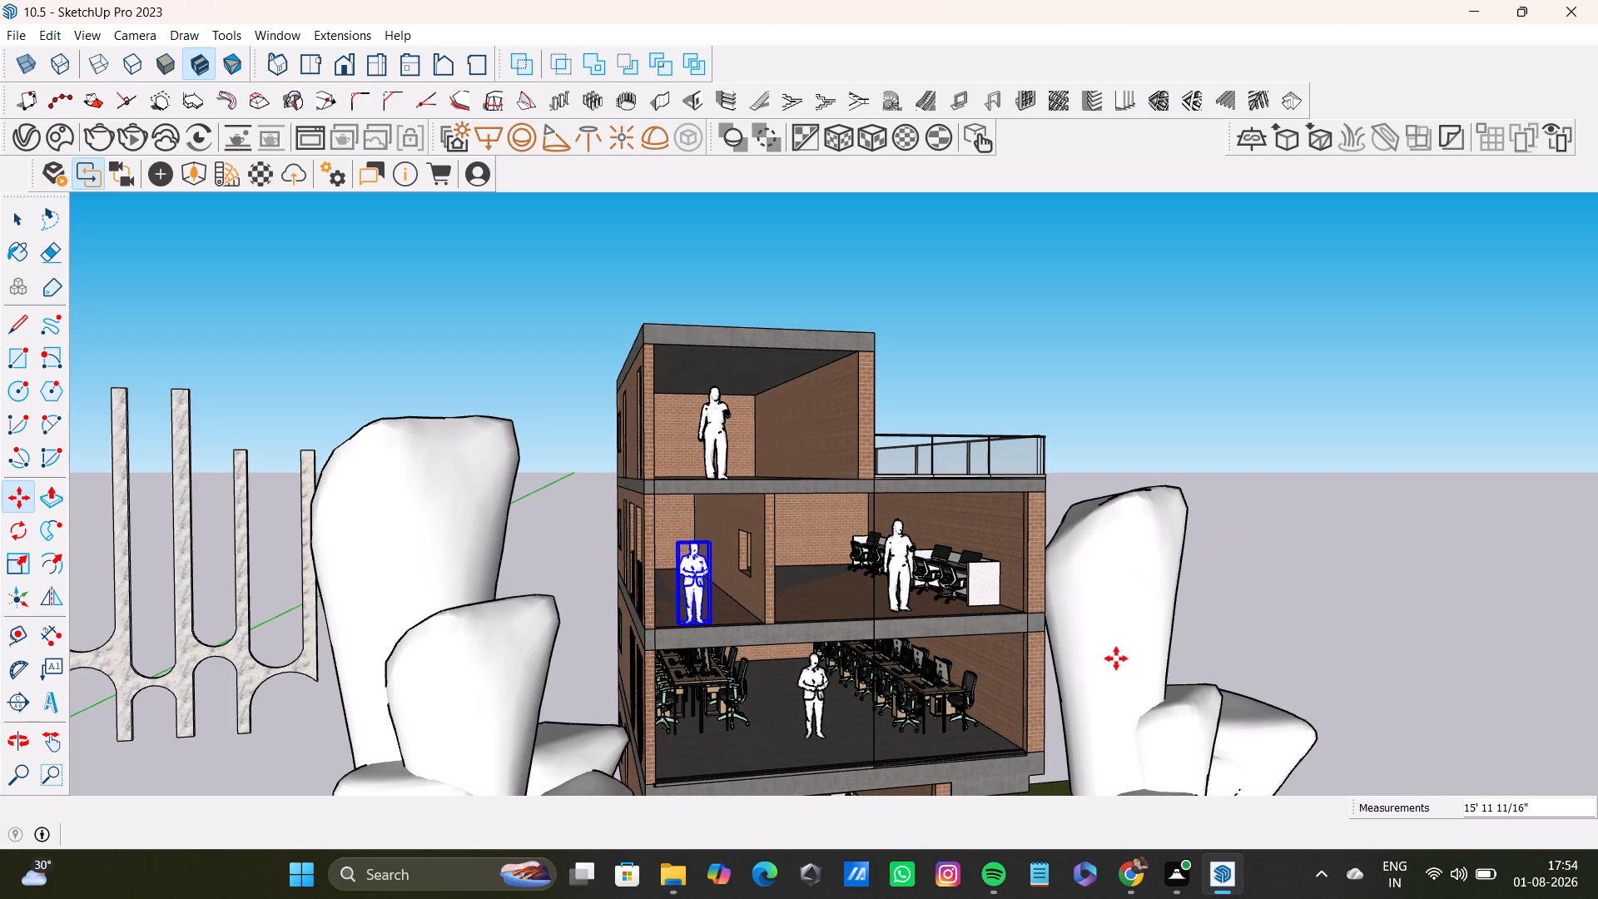
Move the figure with the bicycle about 58' 6" from in front of the street car to the opposite end of the road.
middle_click_drag(1115, 699, 931, 746)
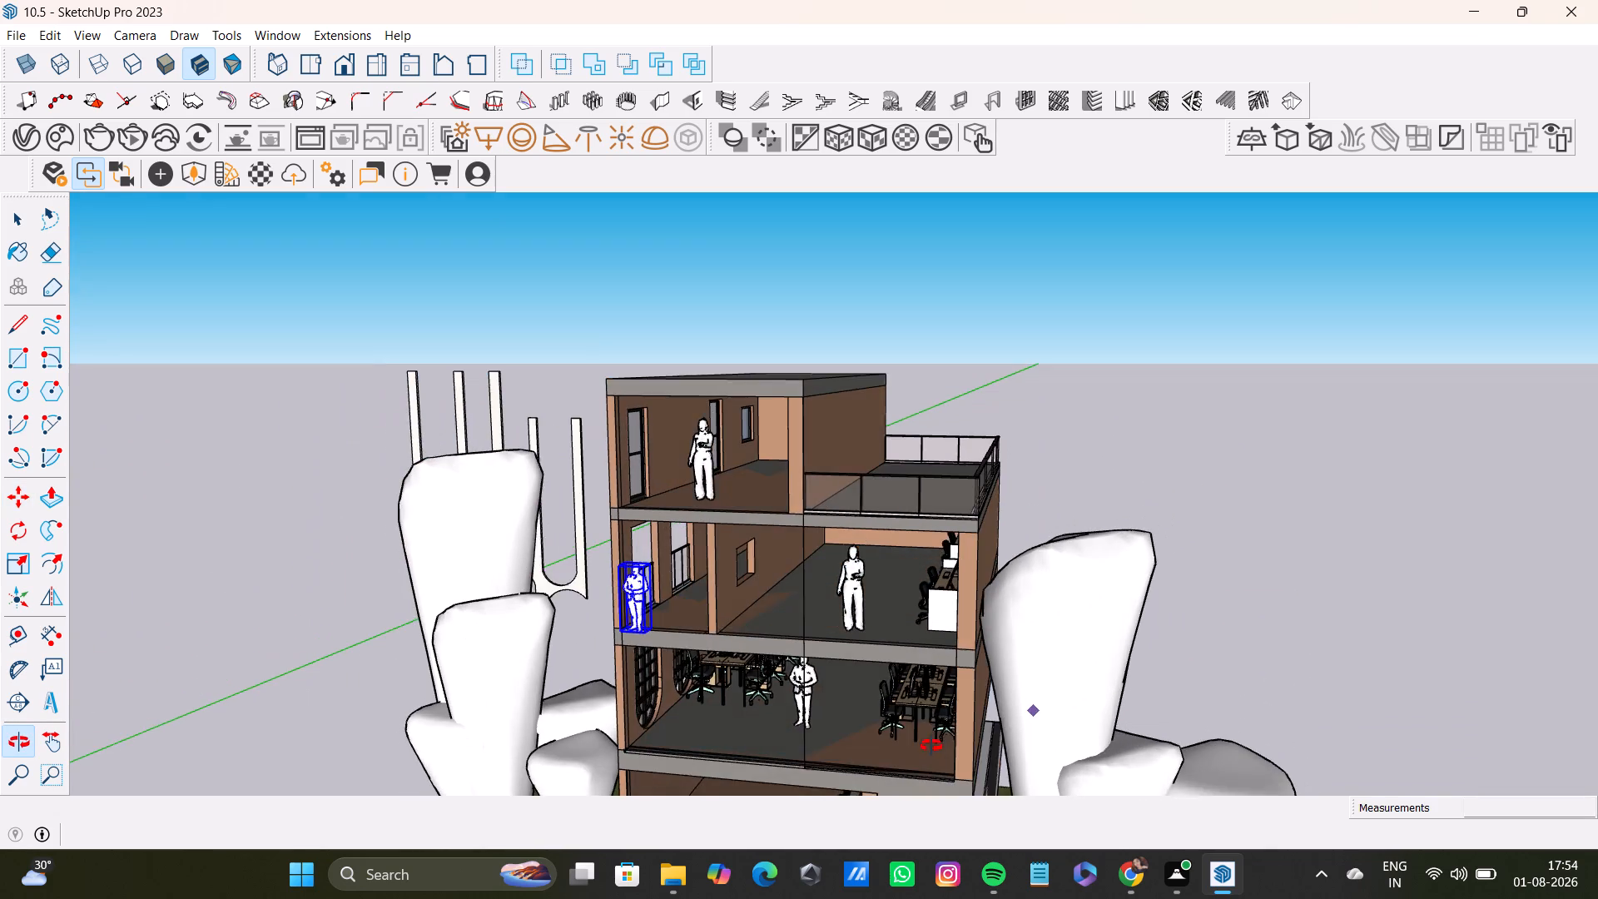
middle_click_drag(931, 746, 995, 566)
middle_click_drag(911, 620, 963, 608)
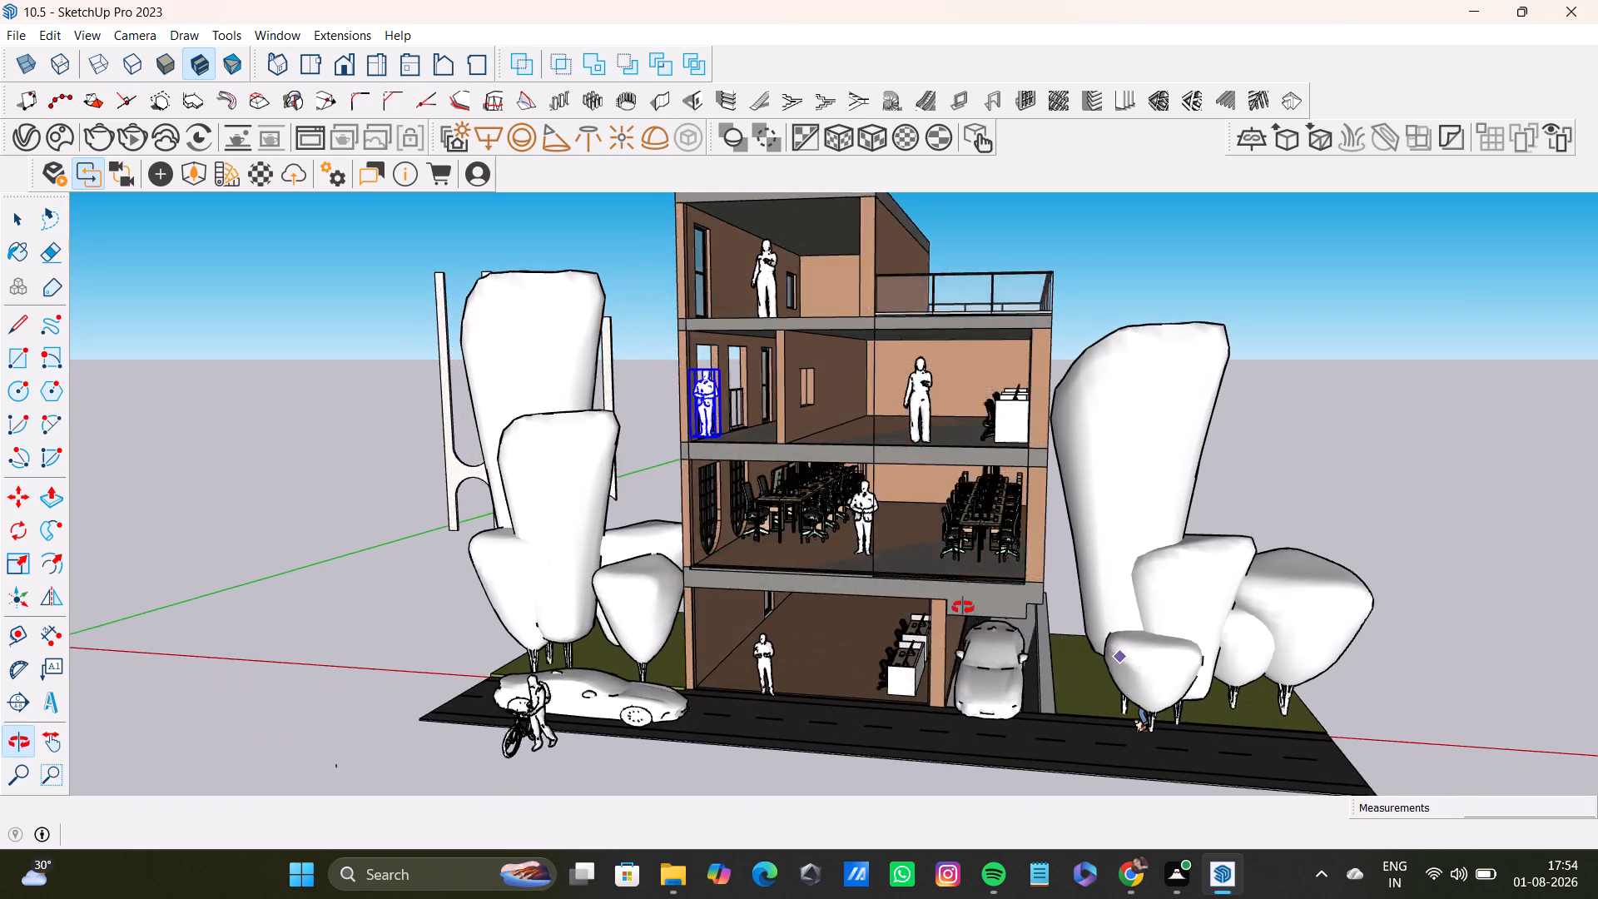
middle_click_drag(963, 608, 997, 599)
key("space")
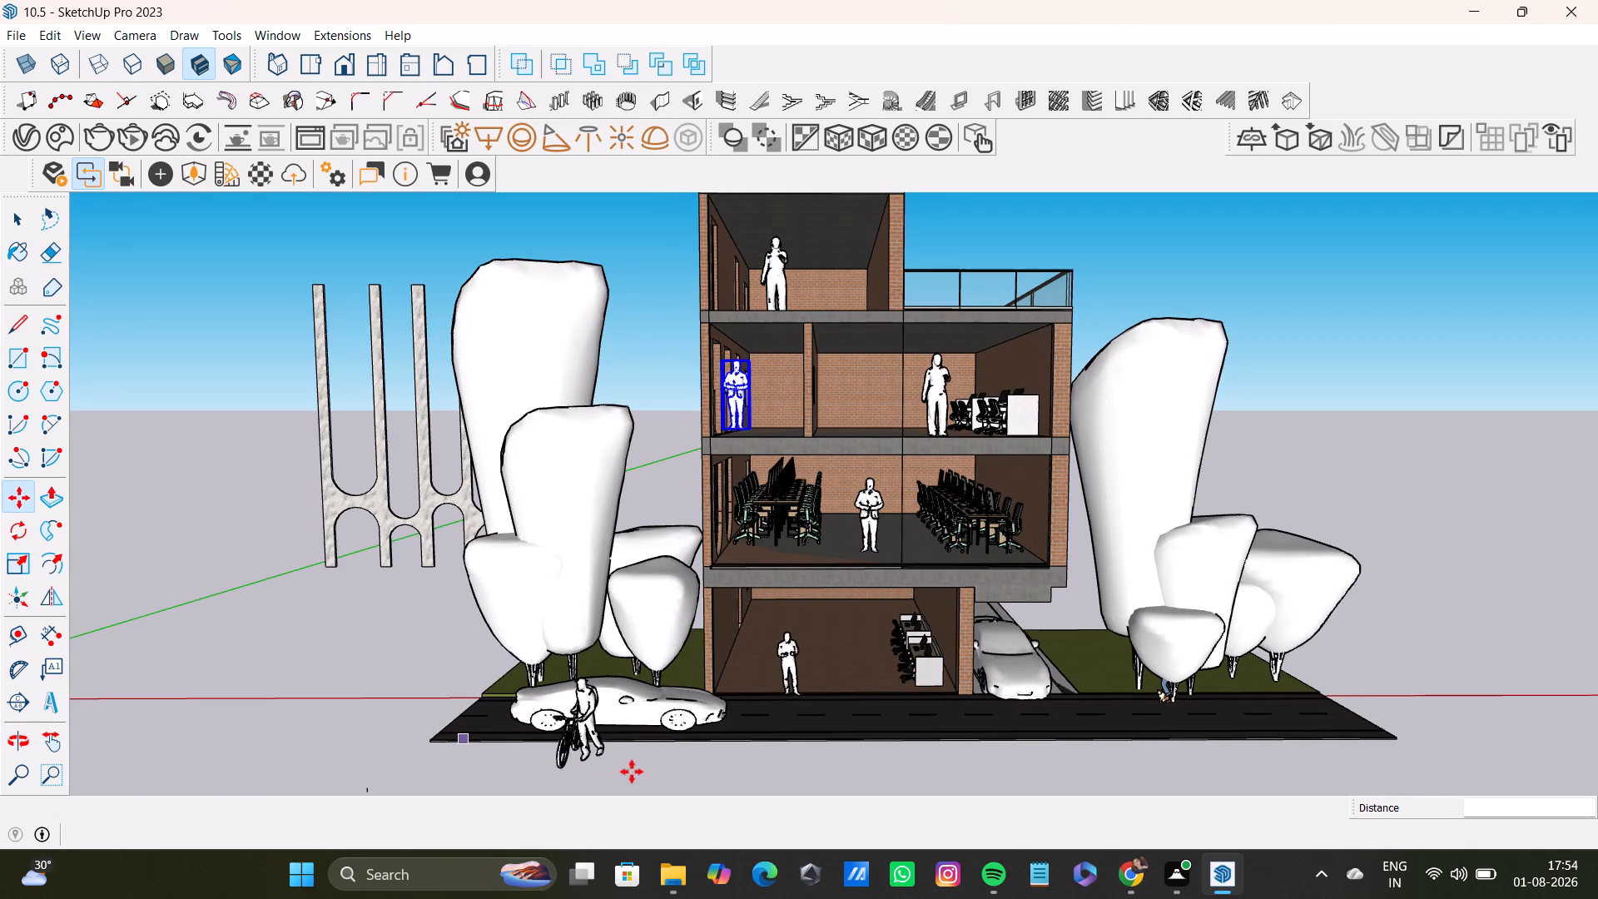
left_click(632, 785)
left_click(590, 743)
left_click(590, 743)
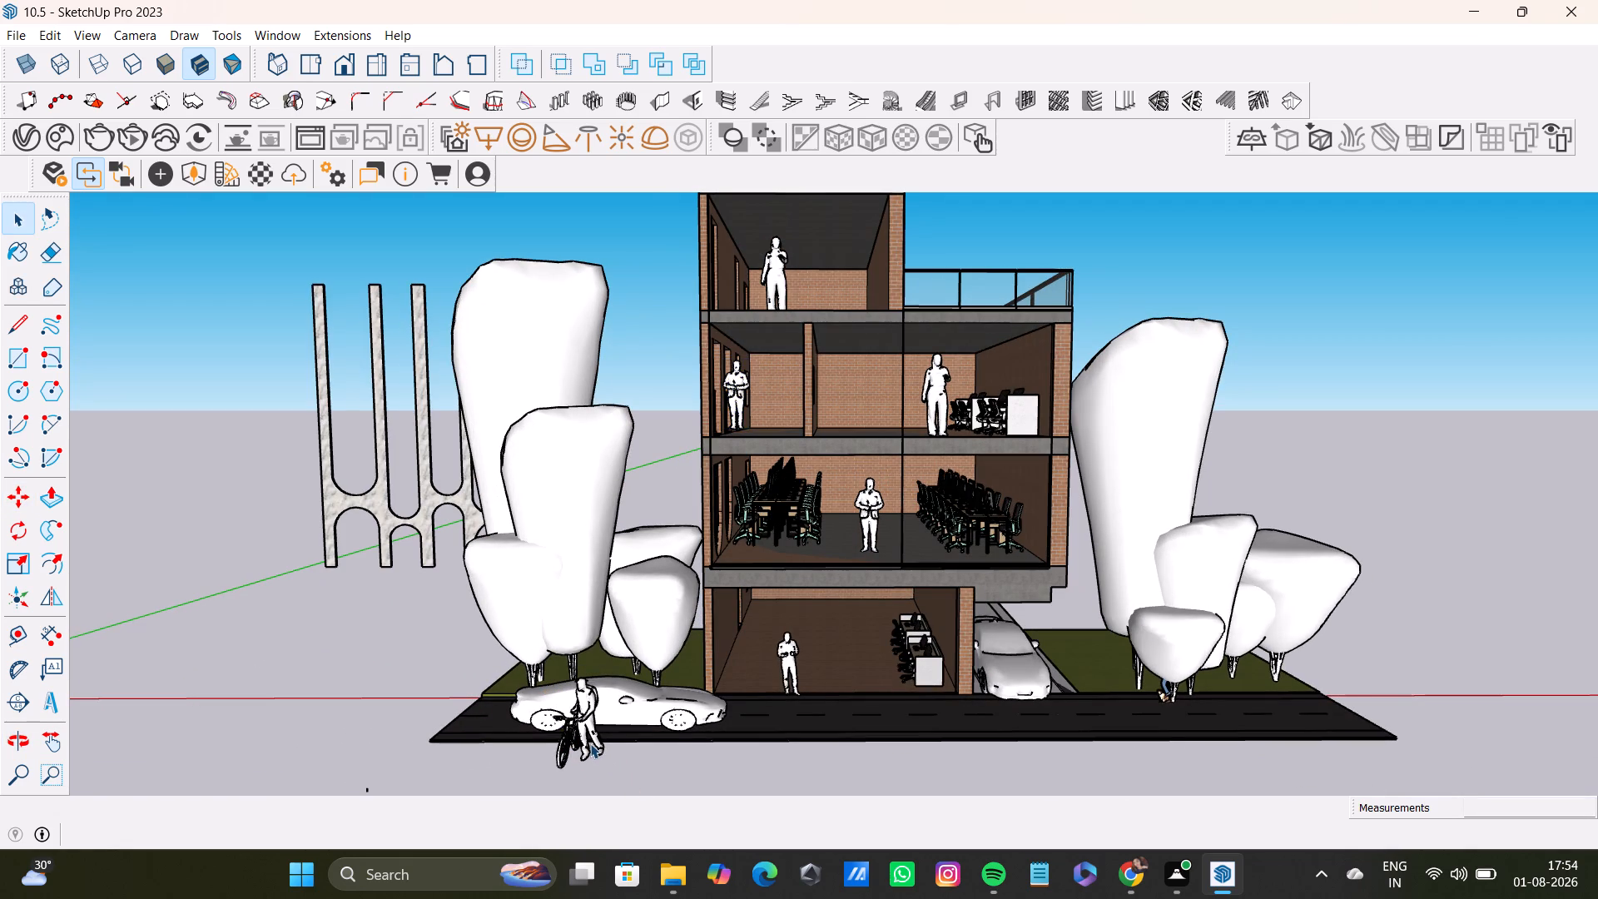
key("m")
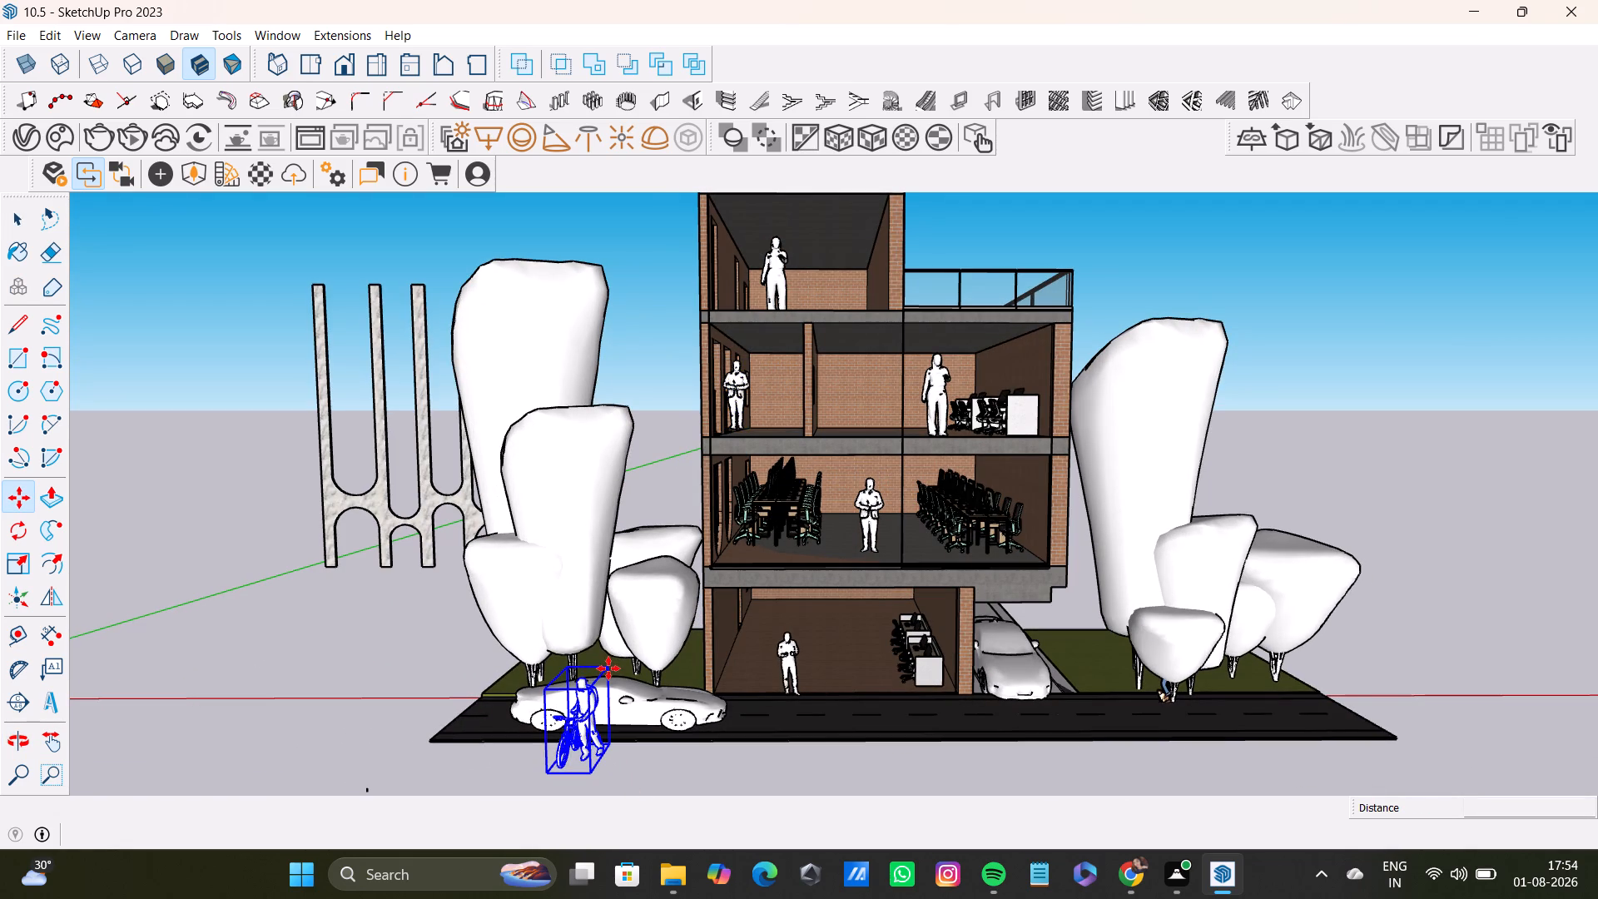
left_click(608, 668)
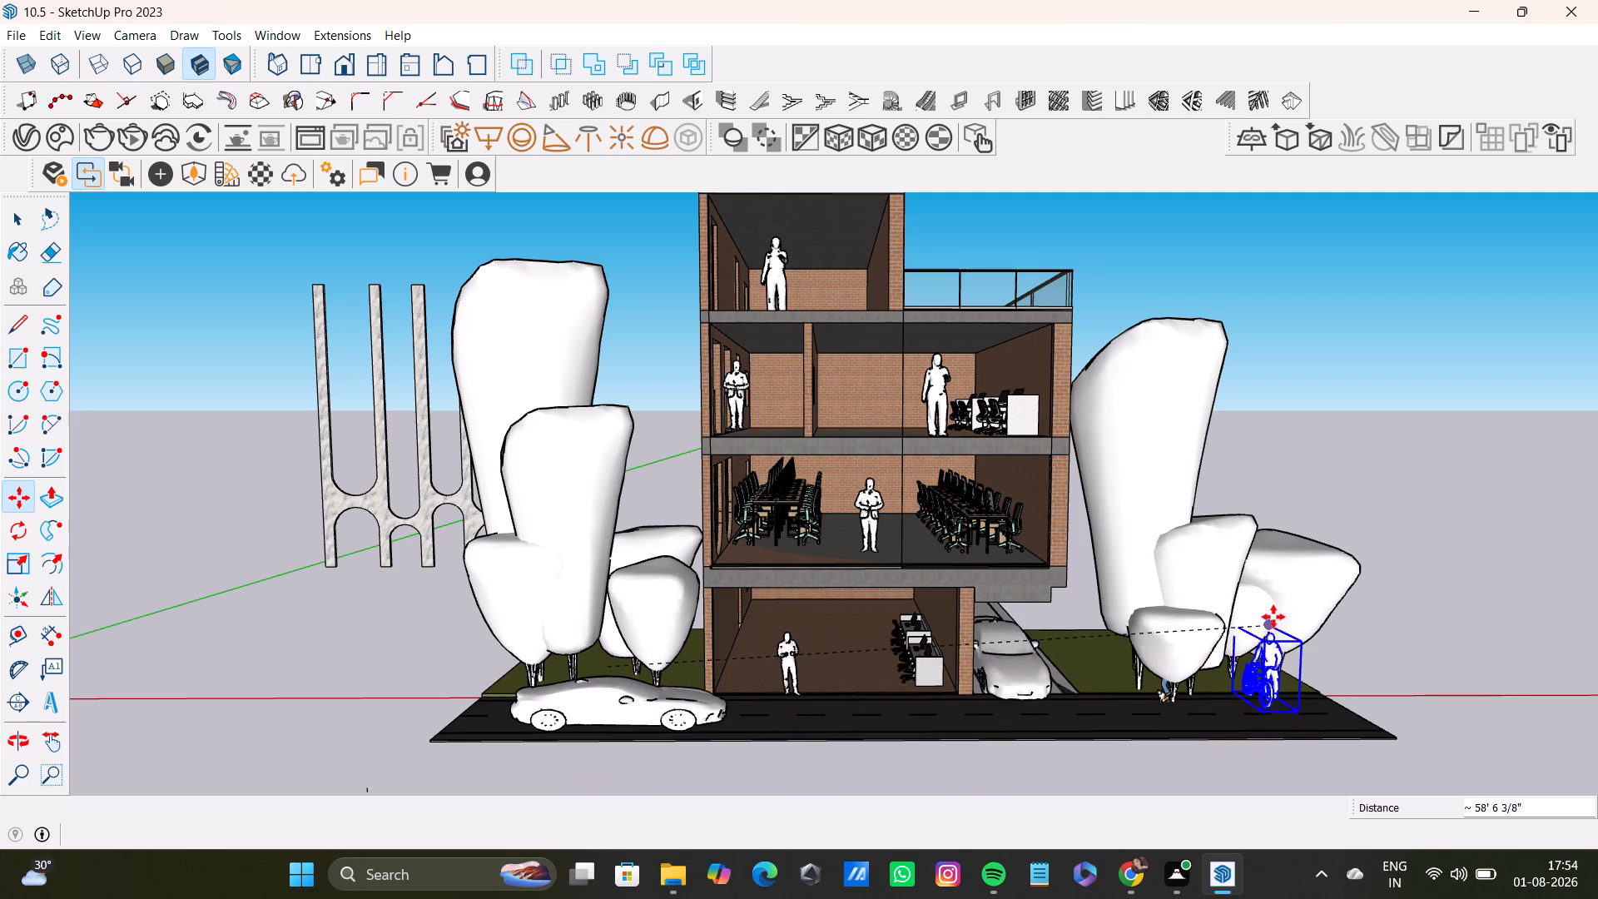
left_click(1273, 617)
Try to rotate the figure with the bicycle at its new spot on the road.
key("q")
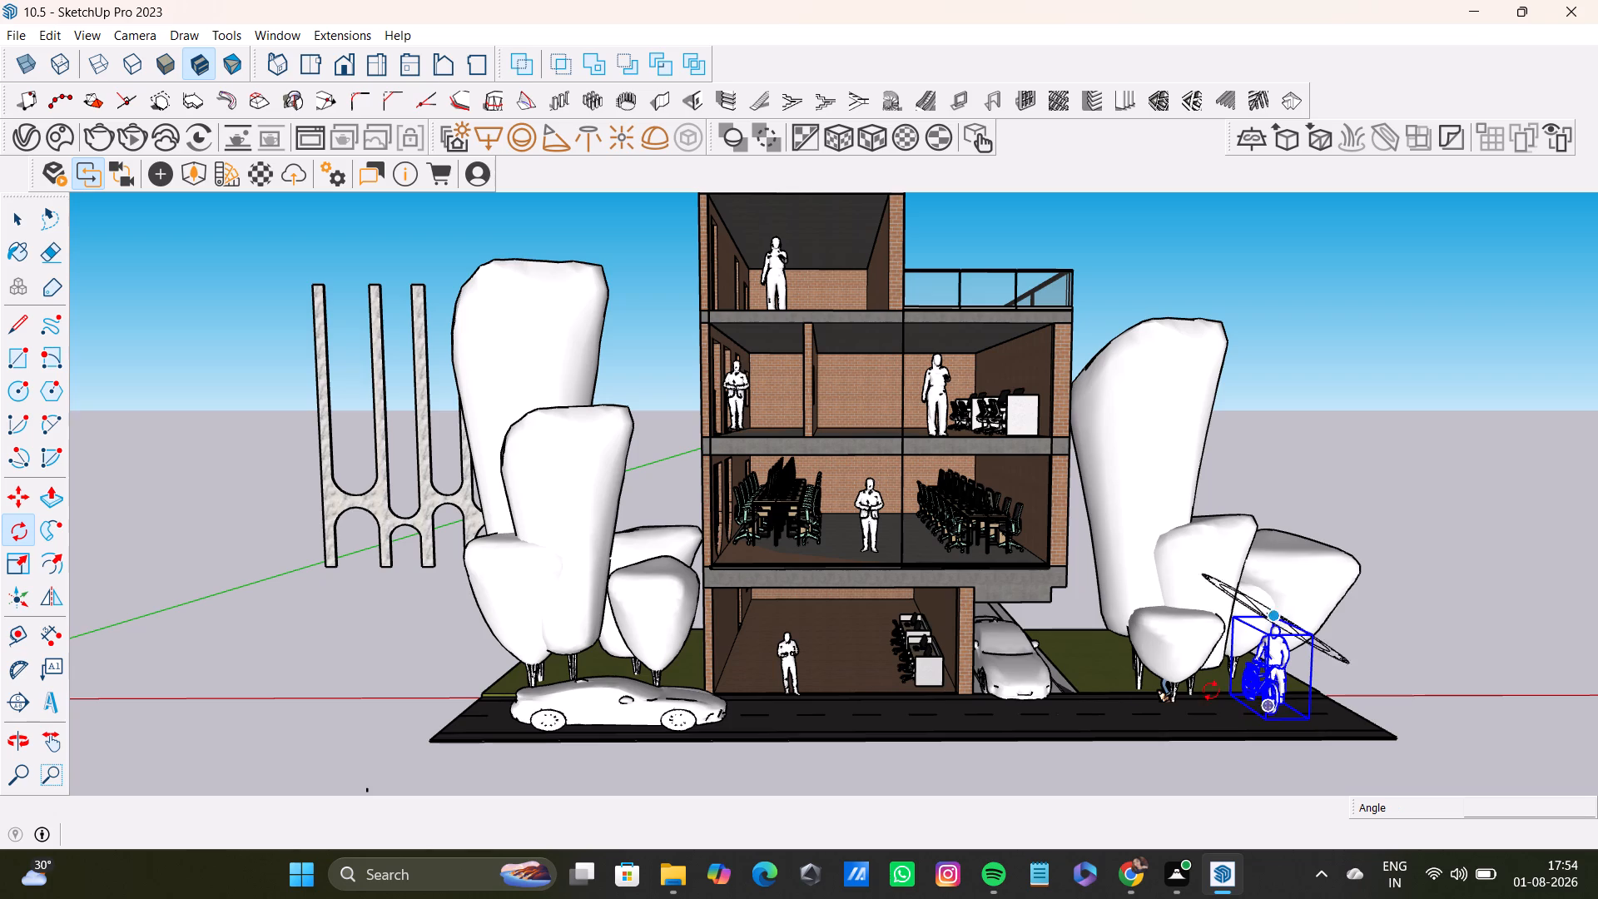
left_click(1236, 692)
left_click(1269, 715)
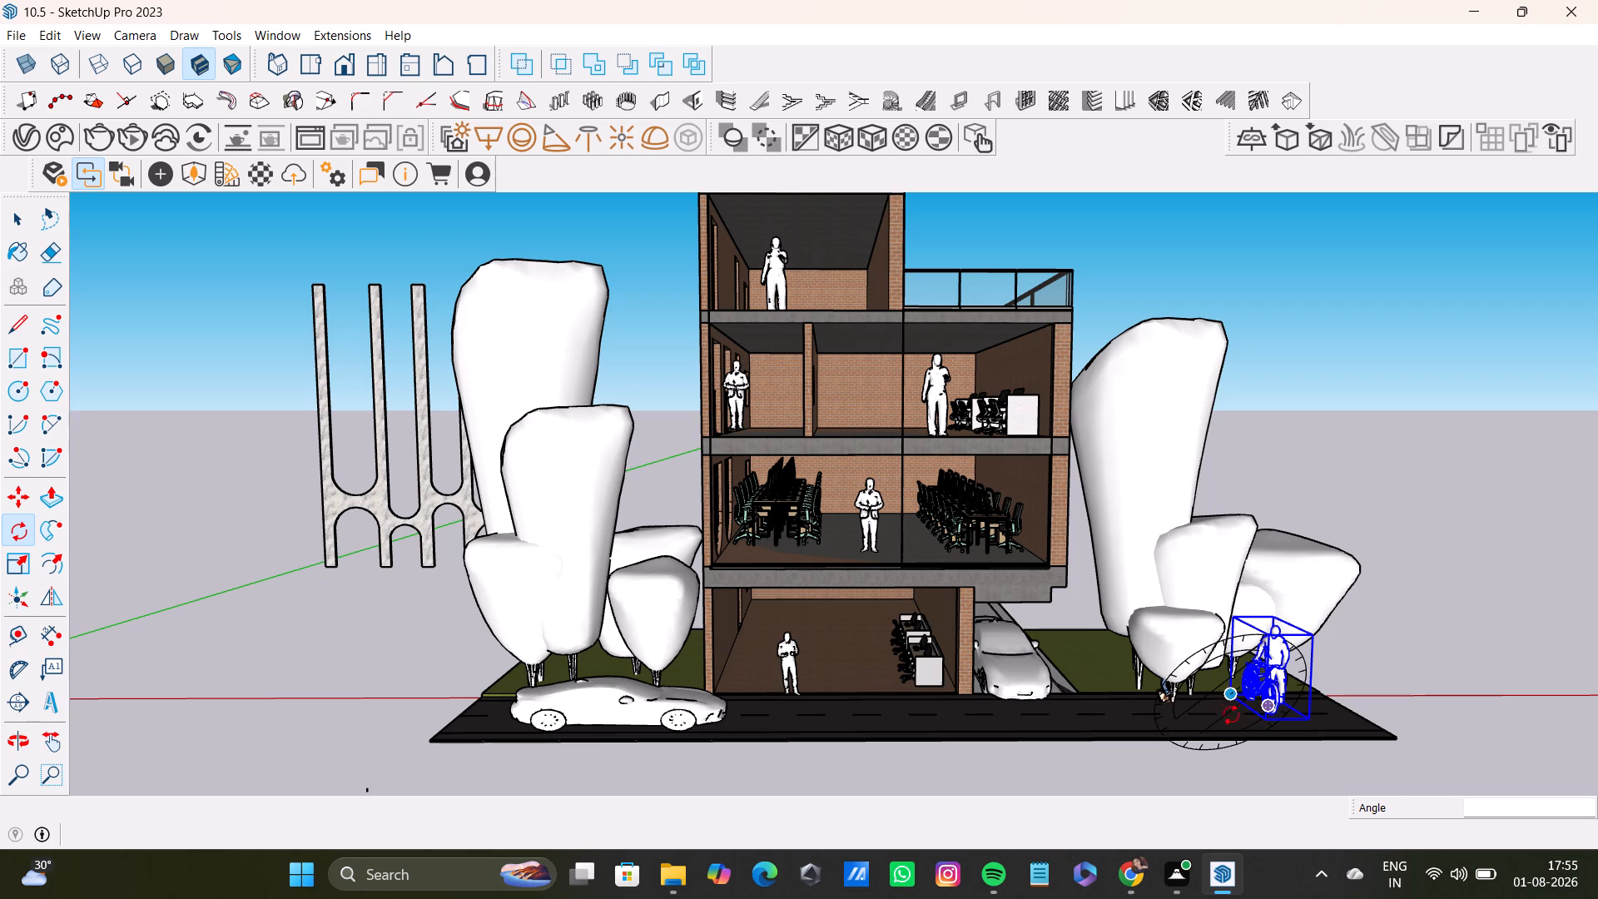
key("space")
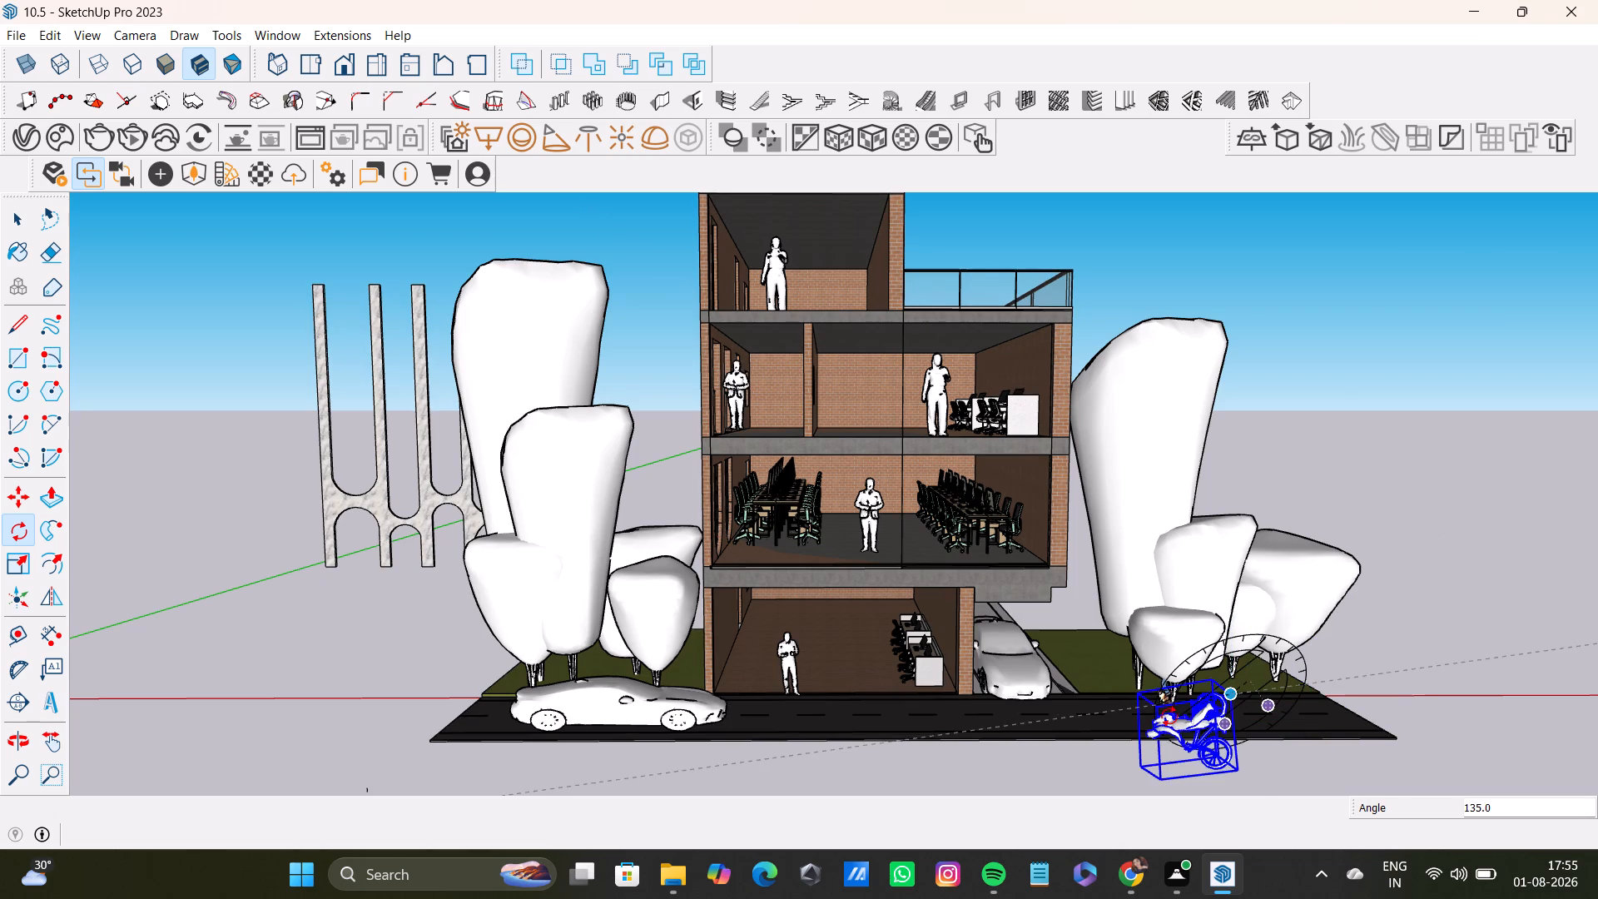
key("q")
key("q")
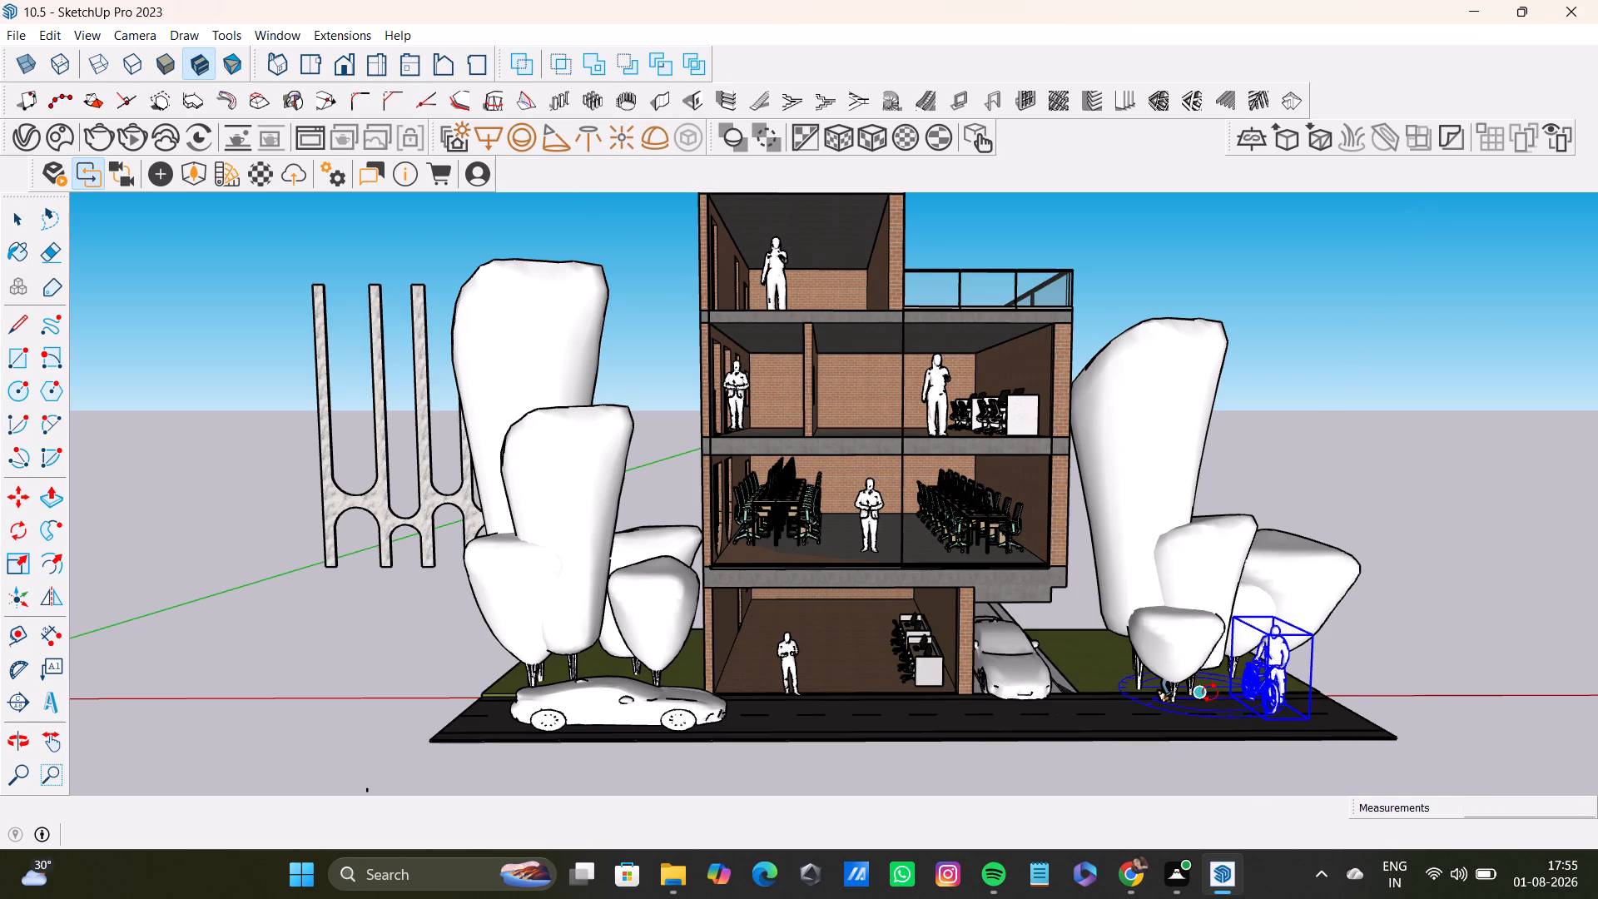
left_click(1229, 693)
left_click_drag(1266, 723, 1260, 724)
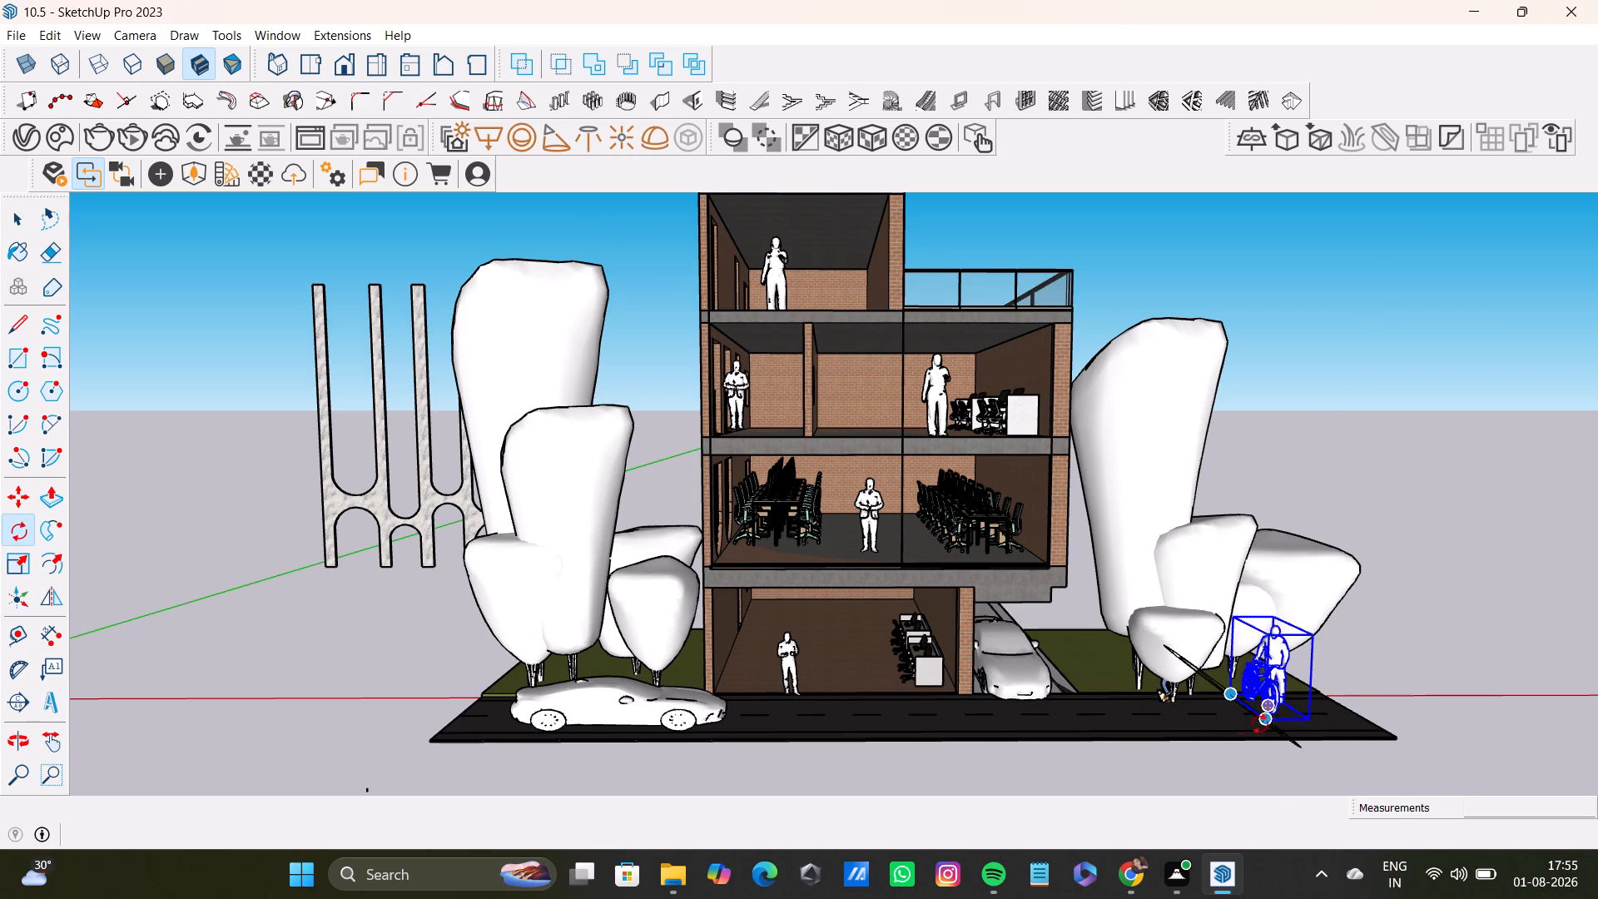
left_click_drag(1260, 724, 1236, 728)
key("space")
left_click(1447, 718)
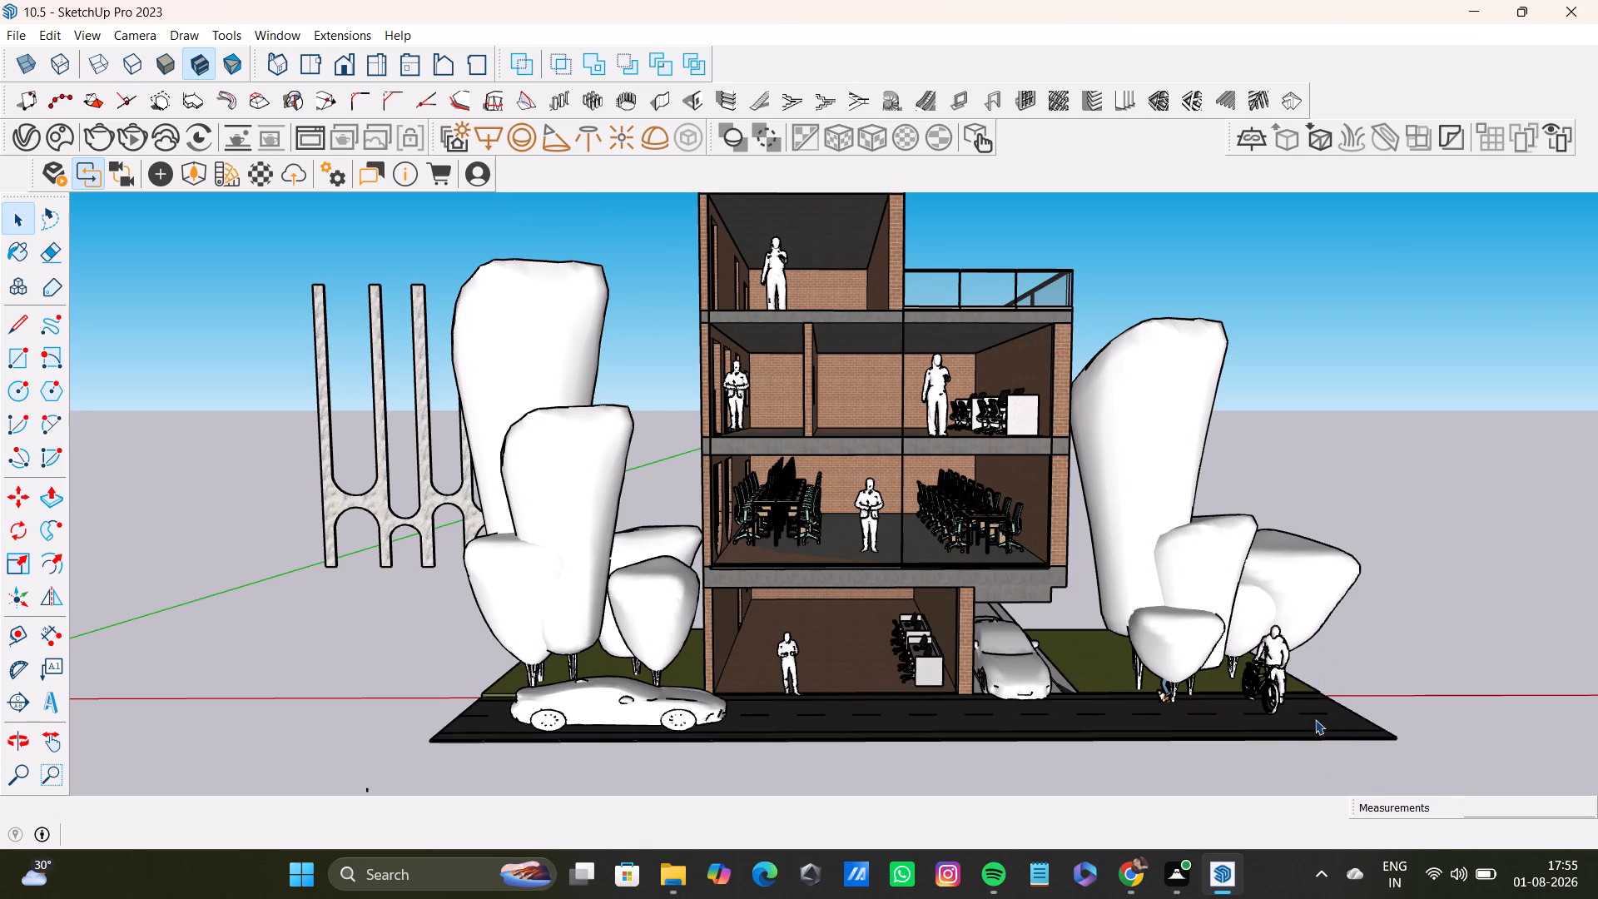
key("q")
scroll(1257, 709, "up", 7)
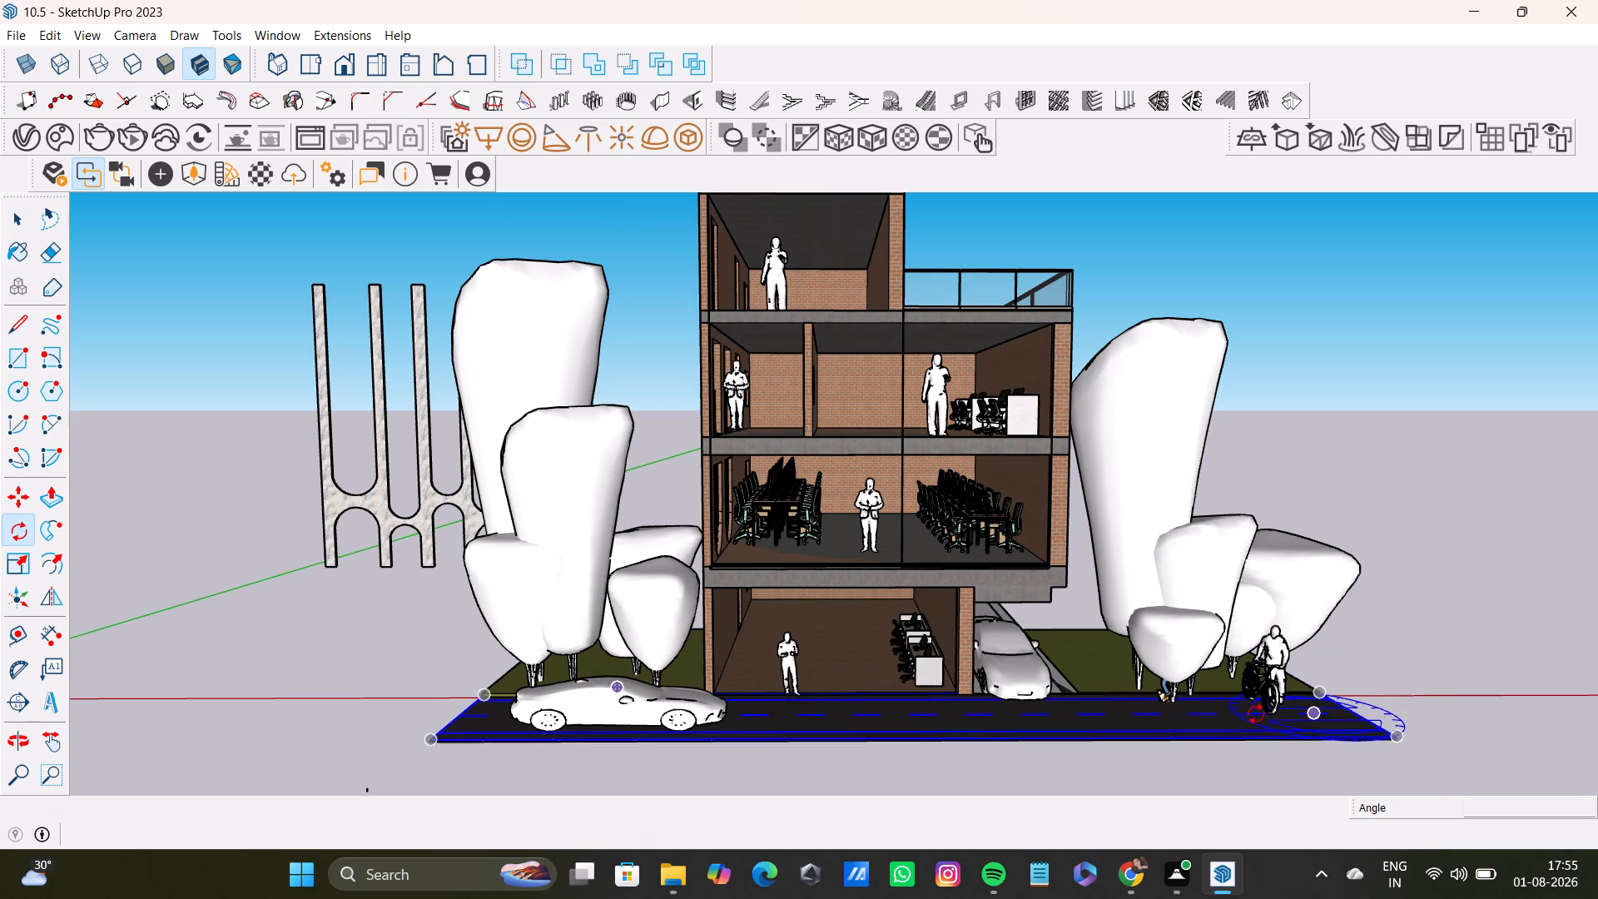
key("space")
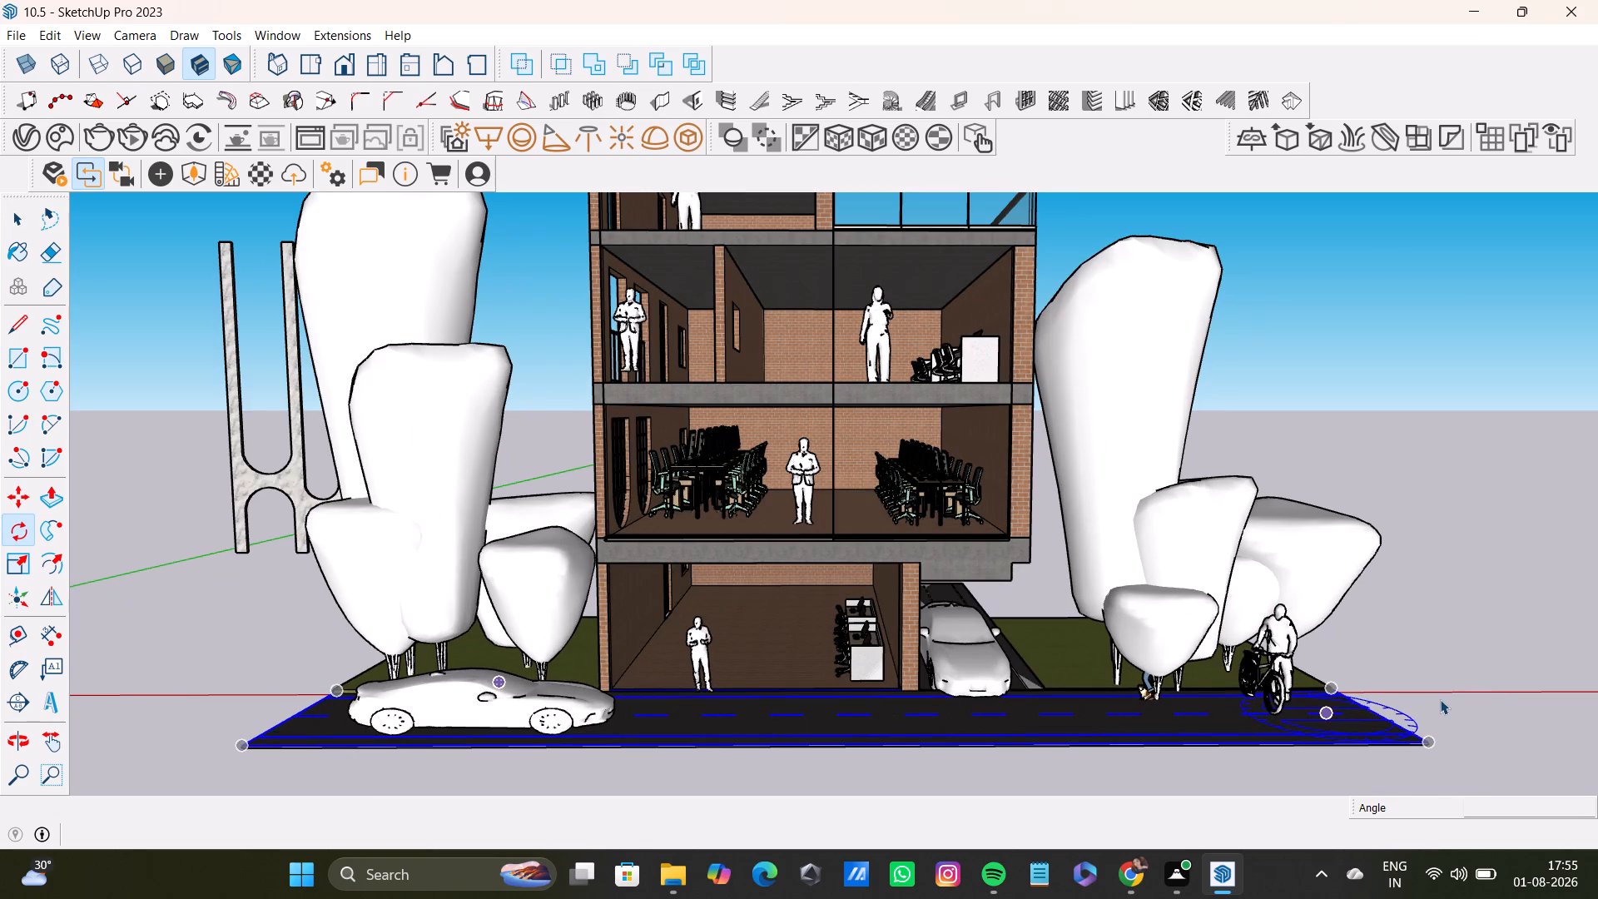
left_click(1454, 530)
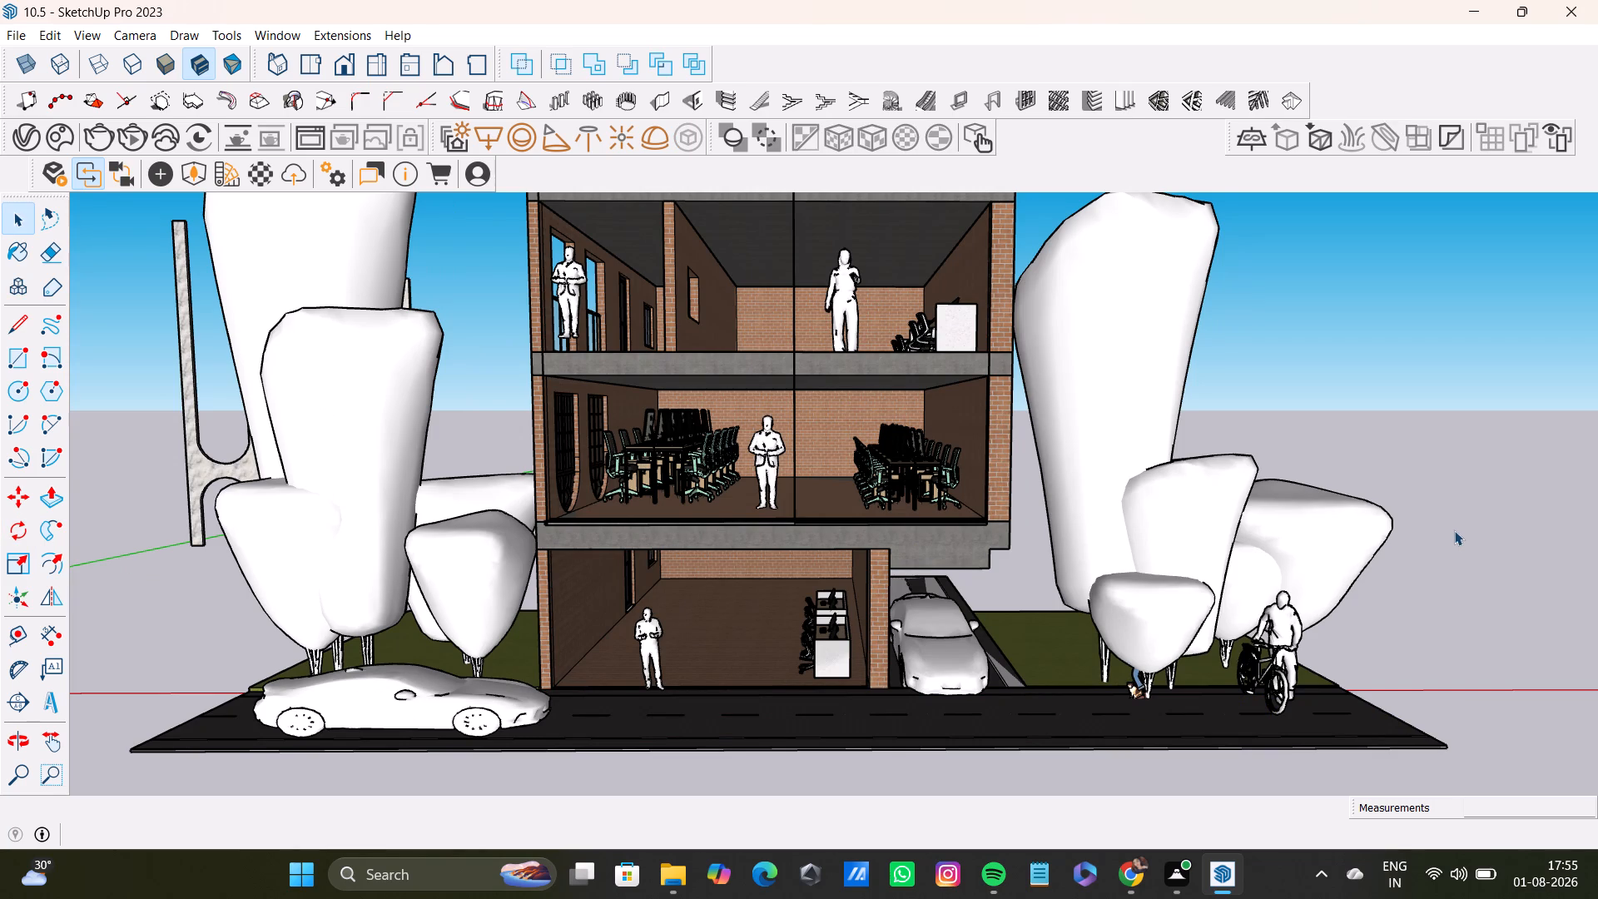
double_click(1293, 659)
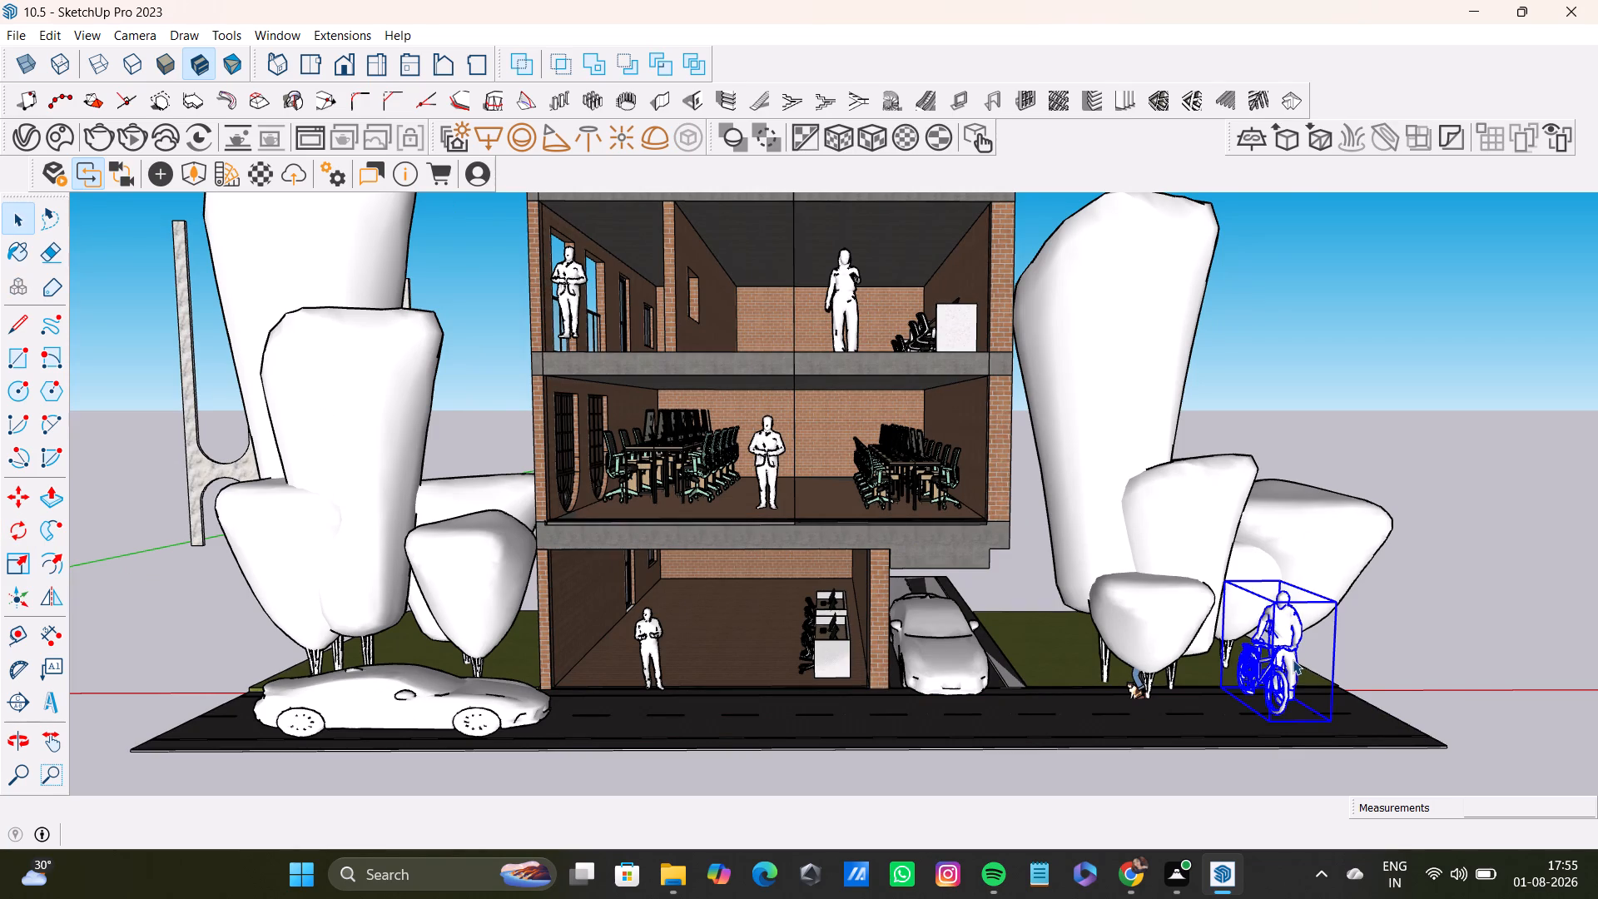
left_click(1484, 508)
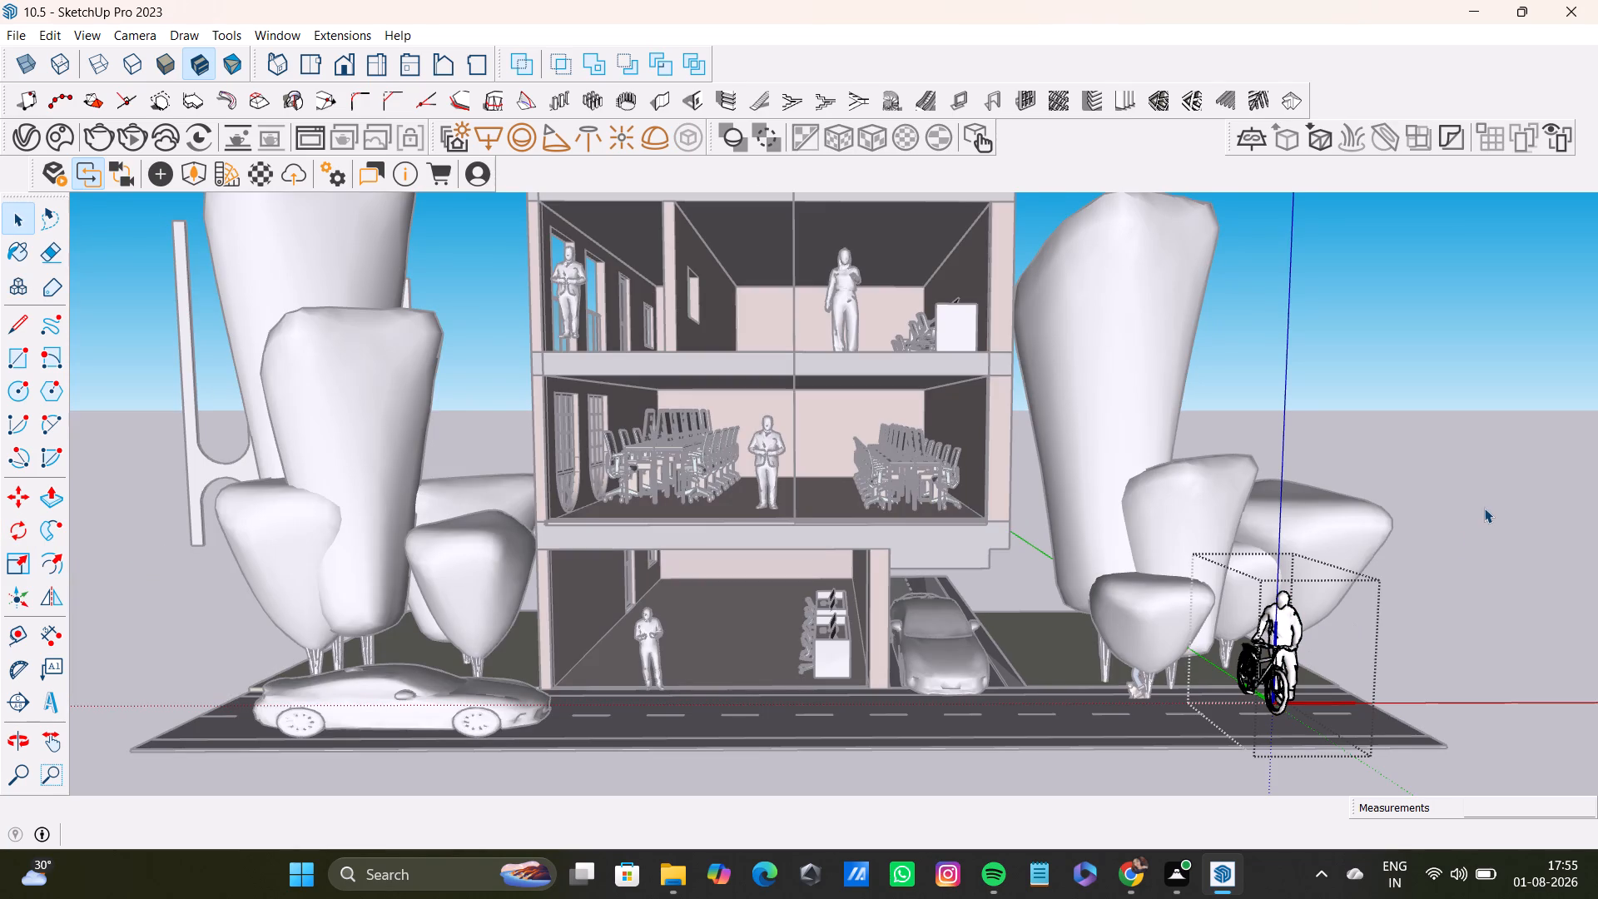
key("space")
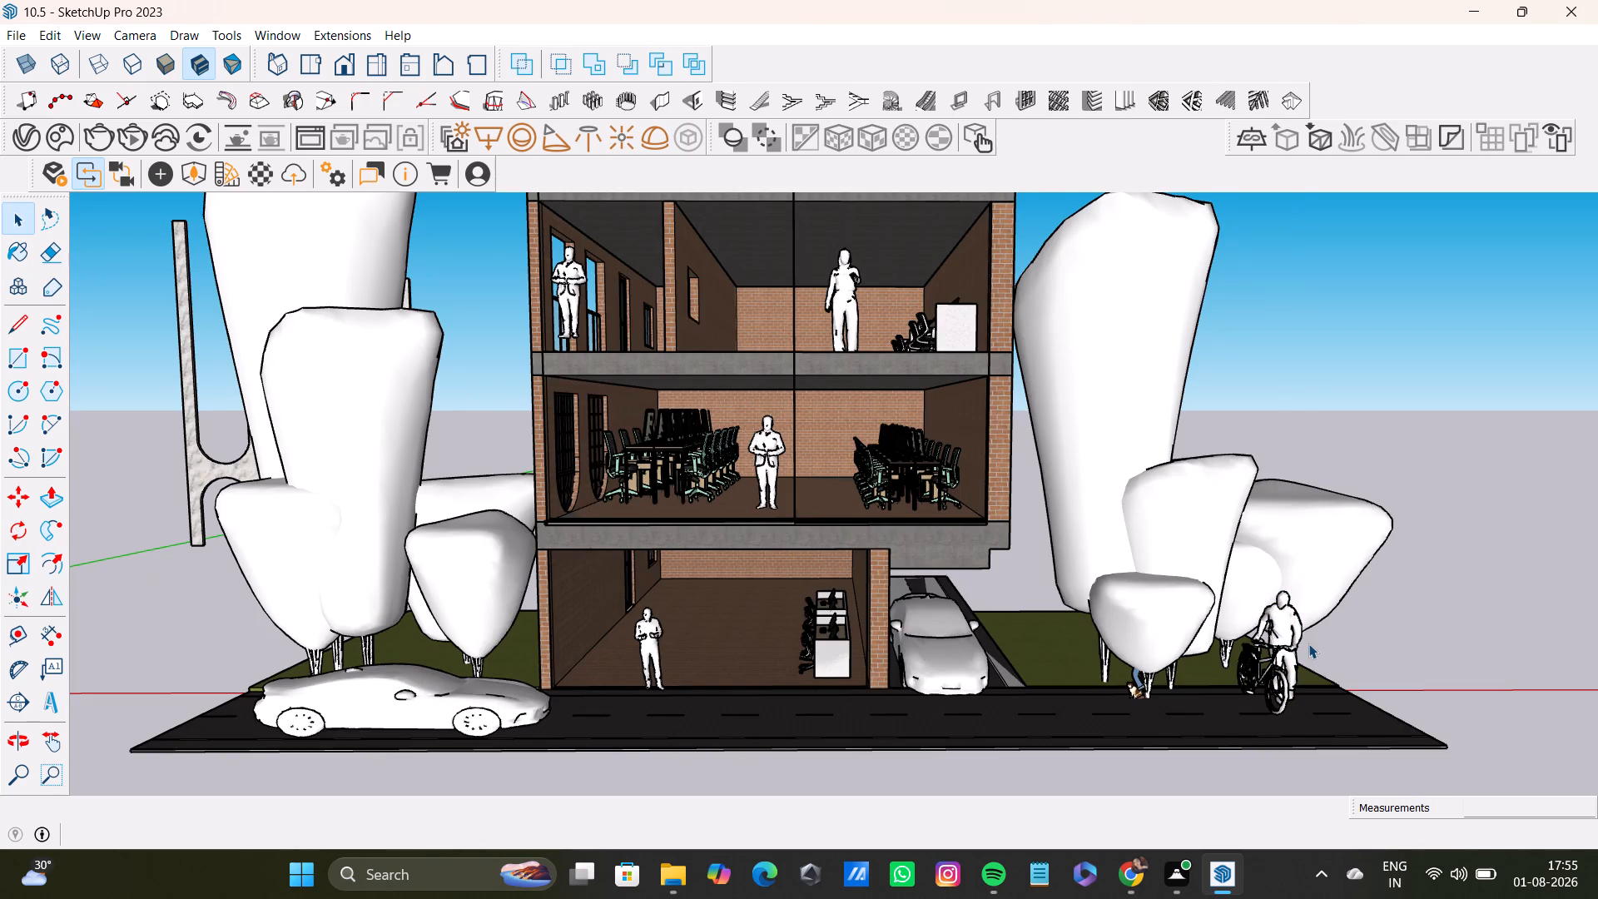
Rotate the figure with the bicycle about 30° in plan at its spot on the road.
double_click(1276, 643)
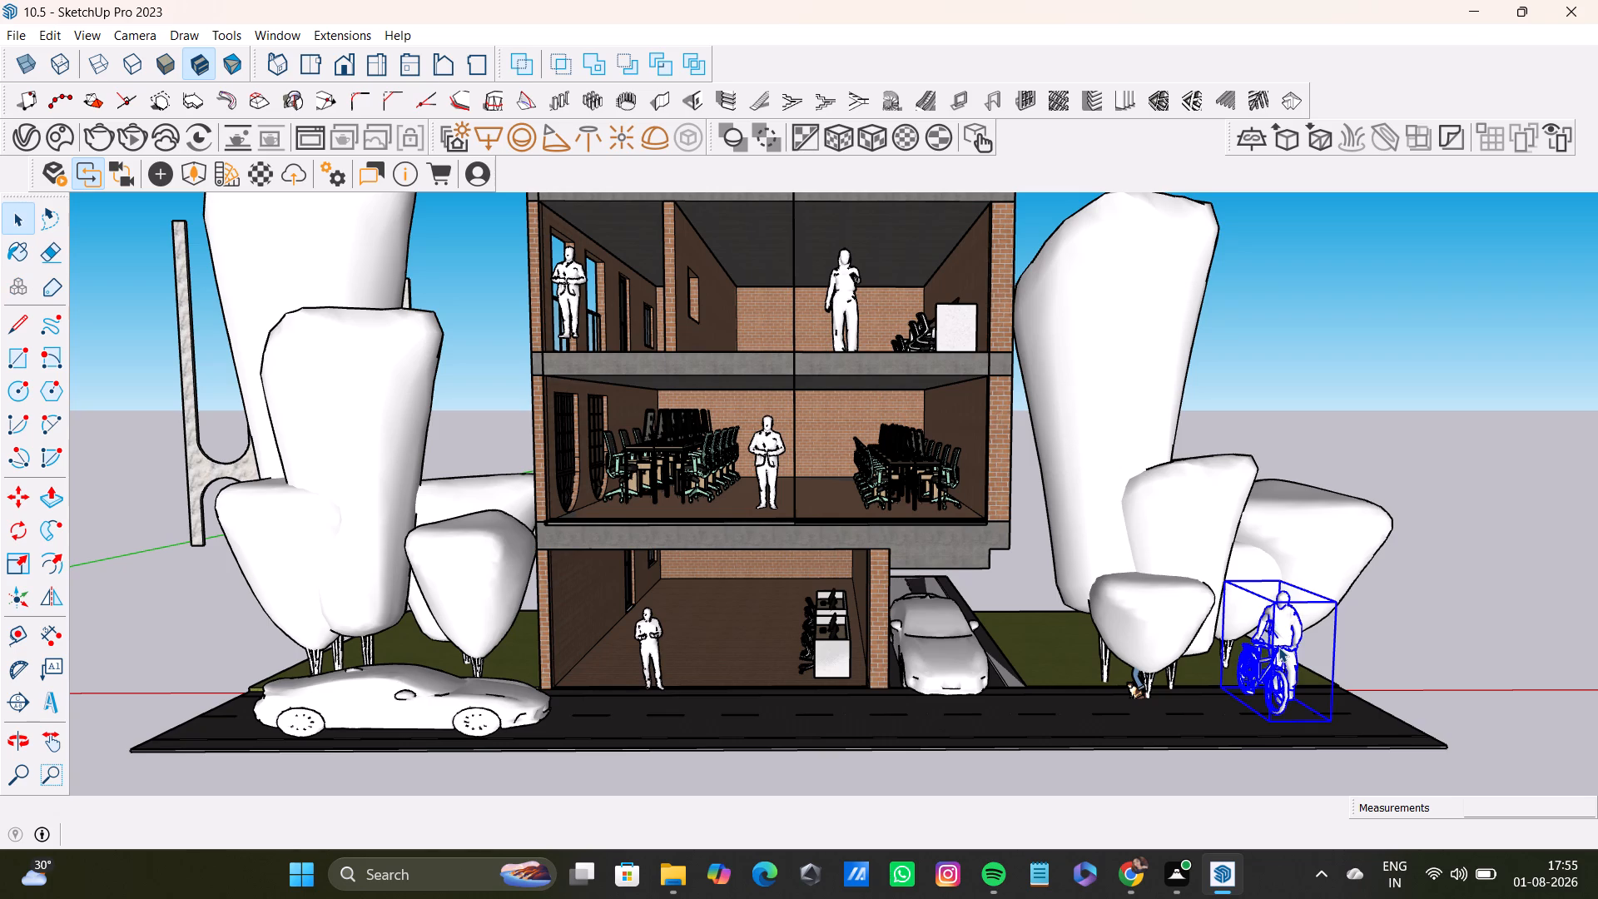
key("q")
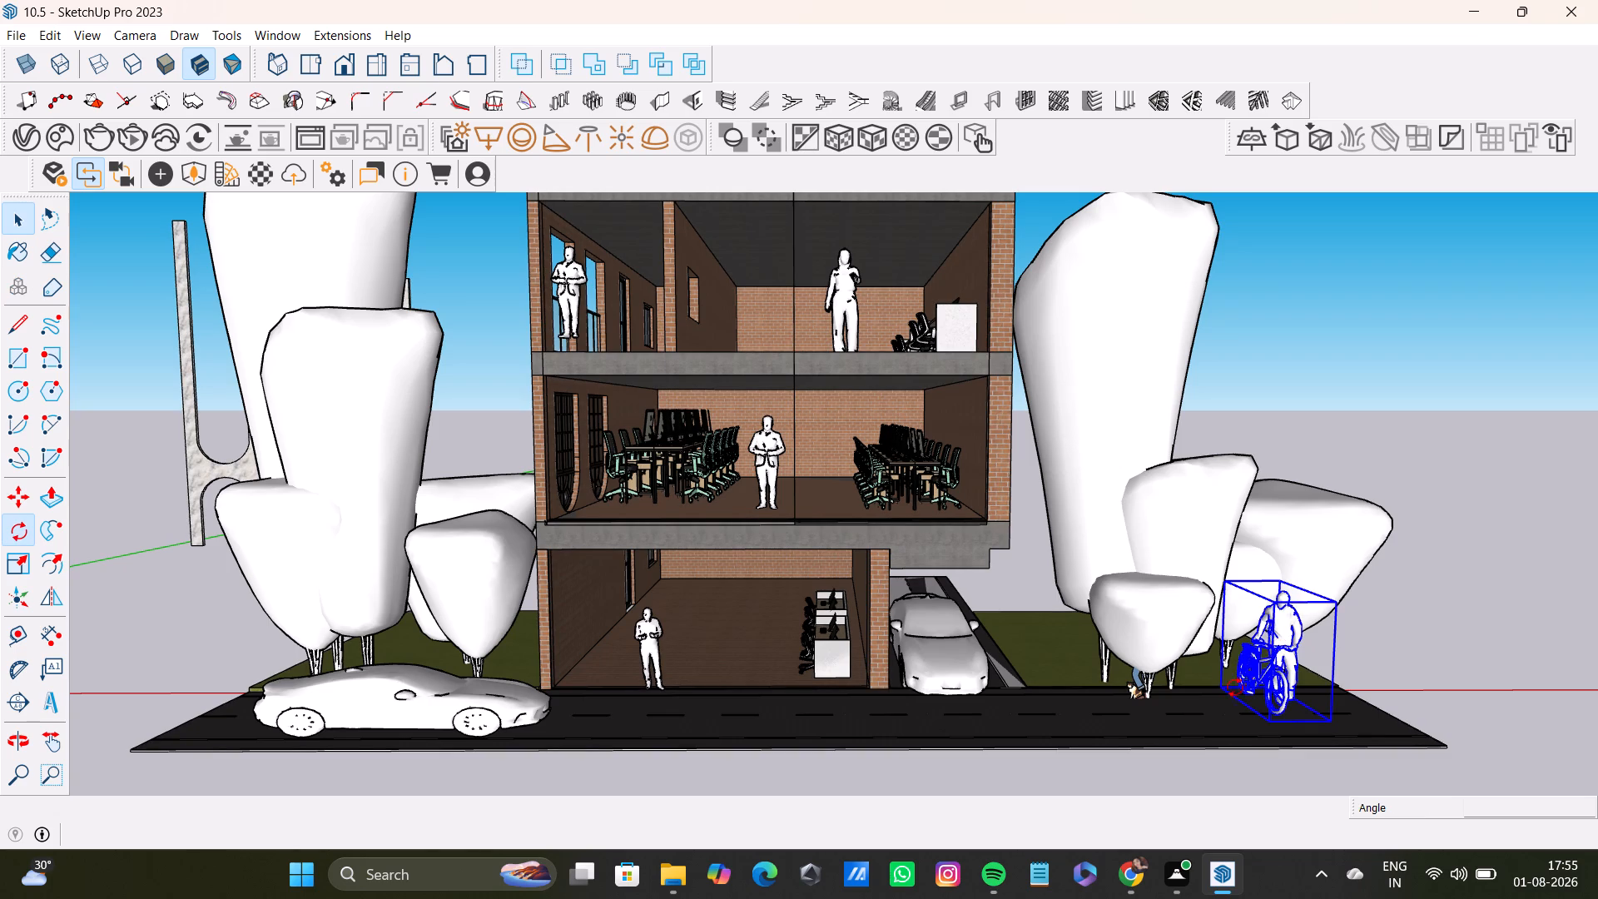
left_click(1222, 686)
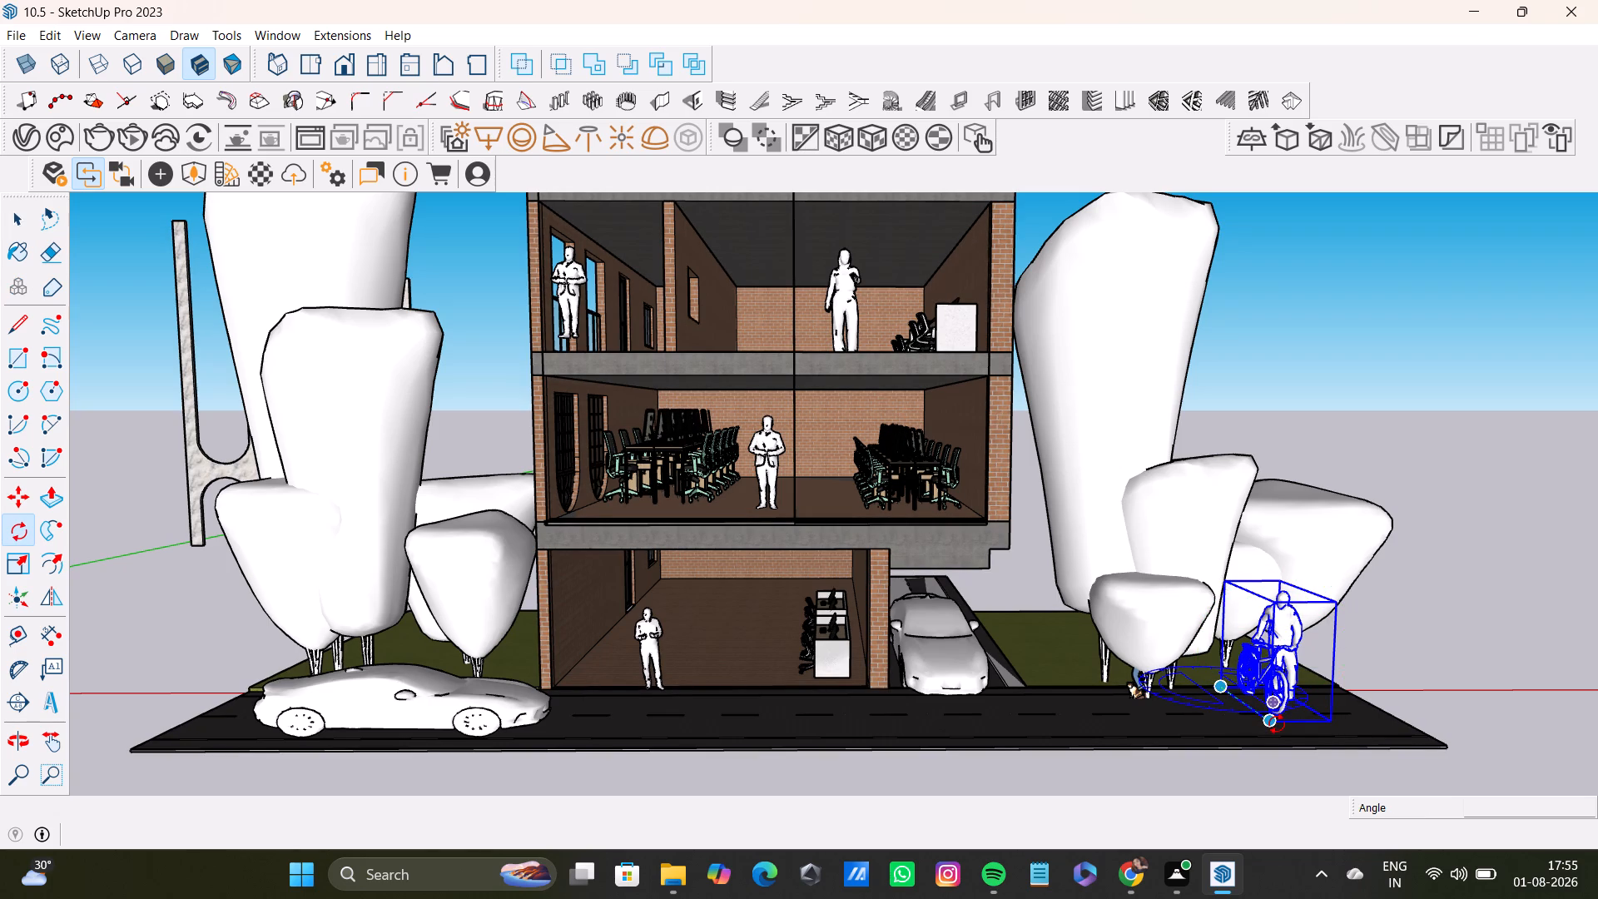
left_click(1277, 724)
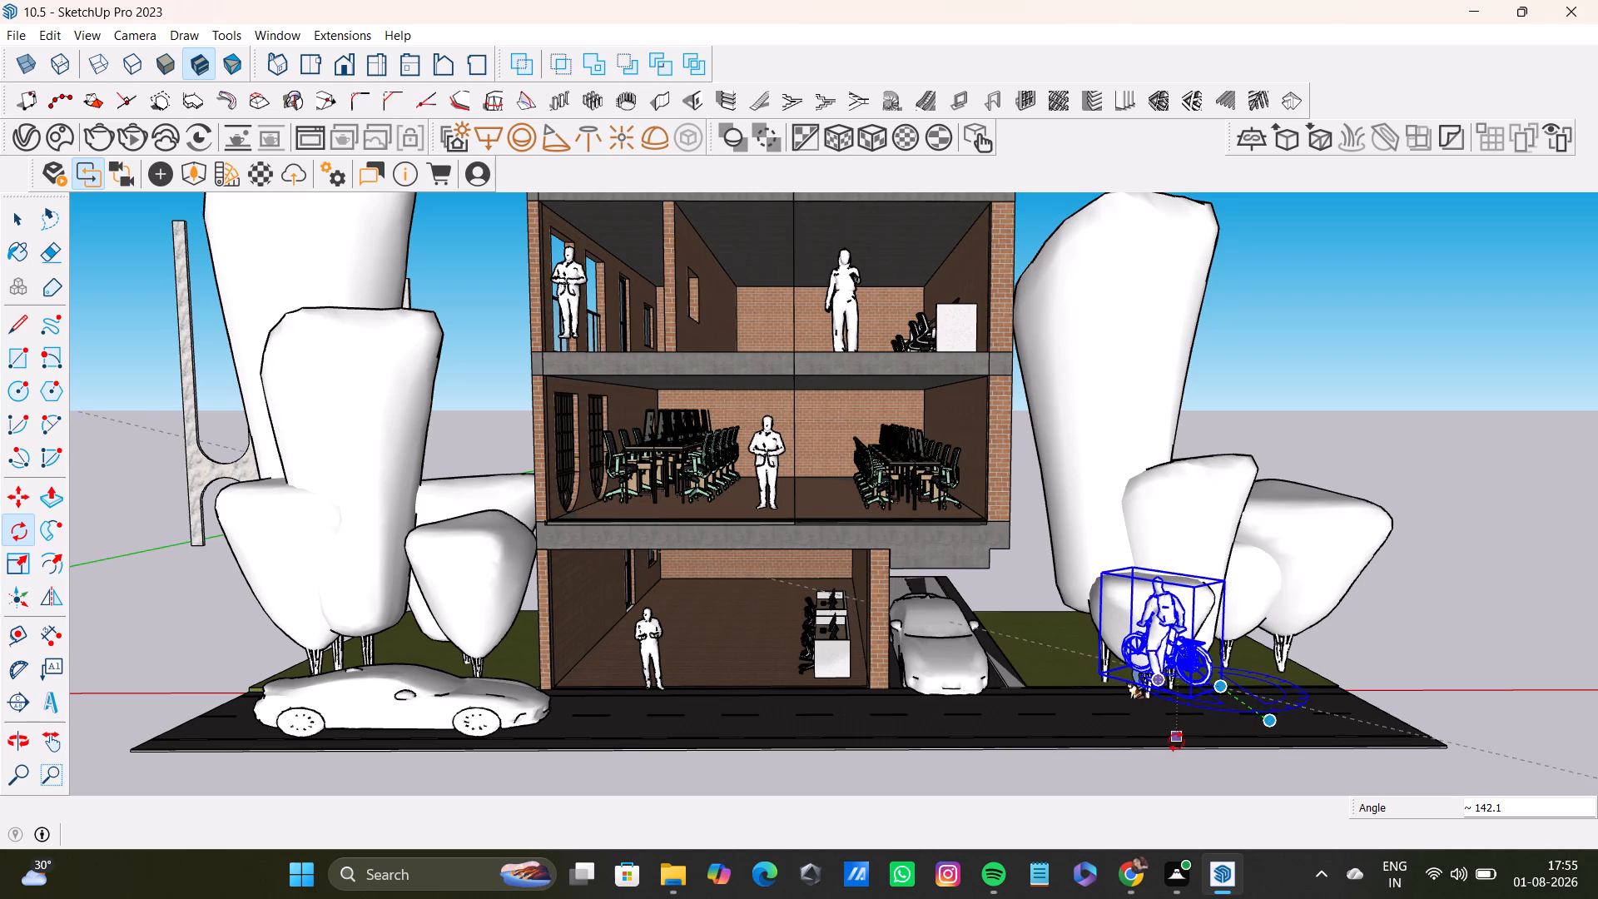
left_click(1167, 772)
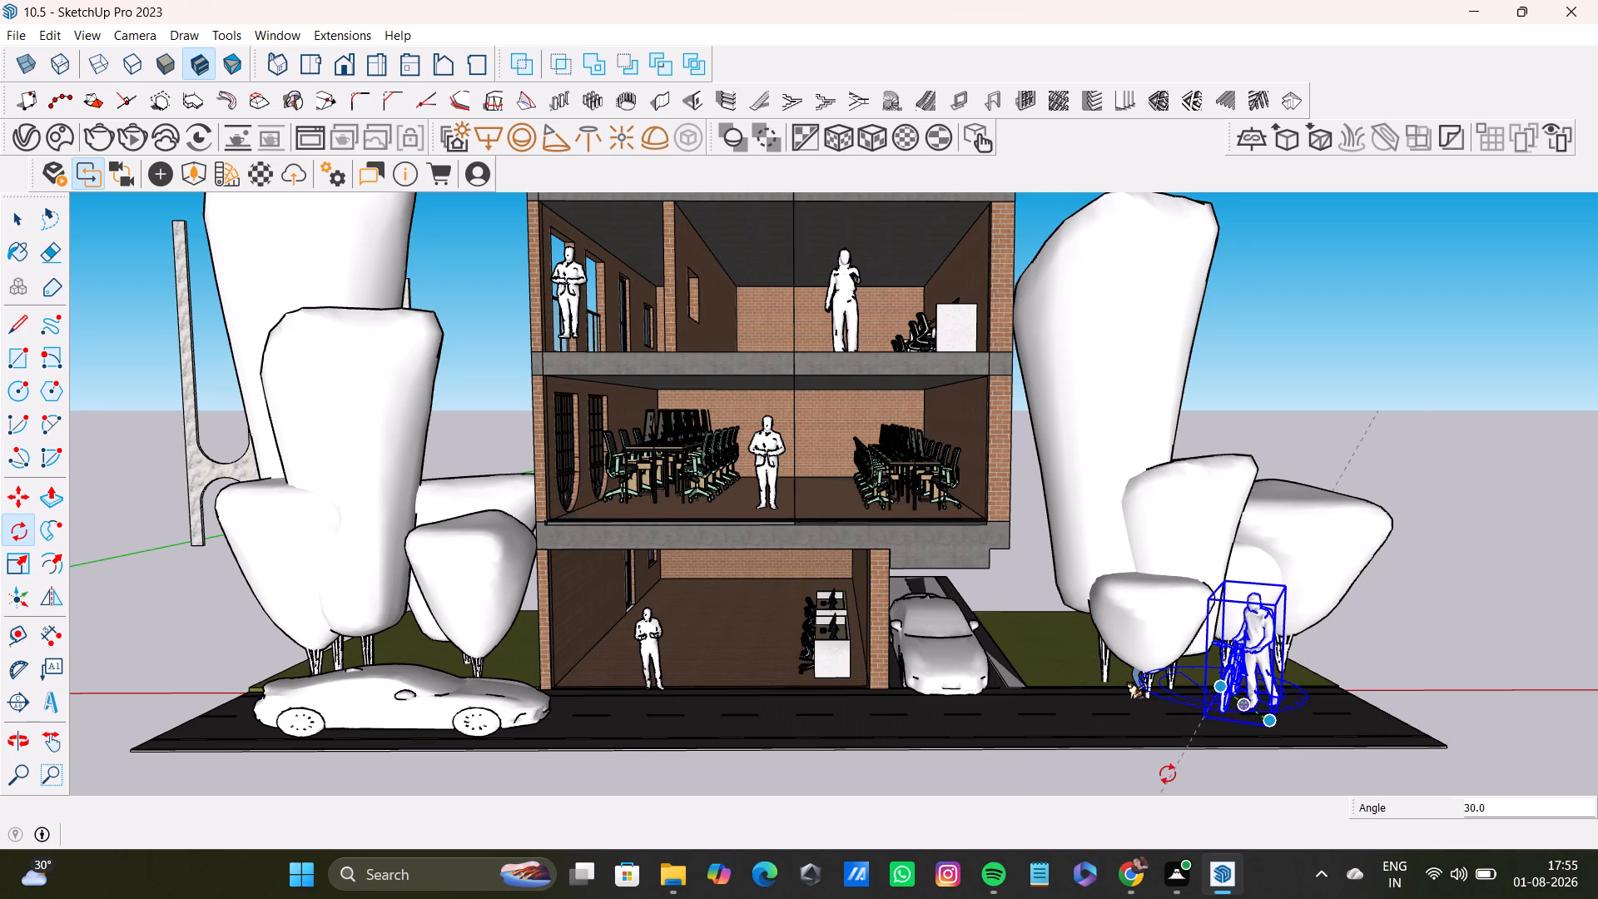
key("space")
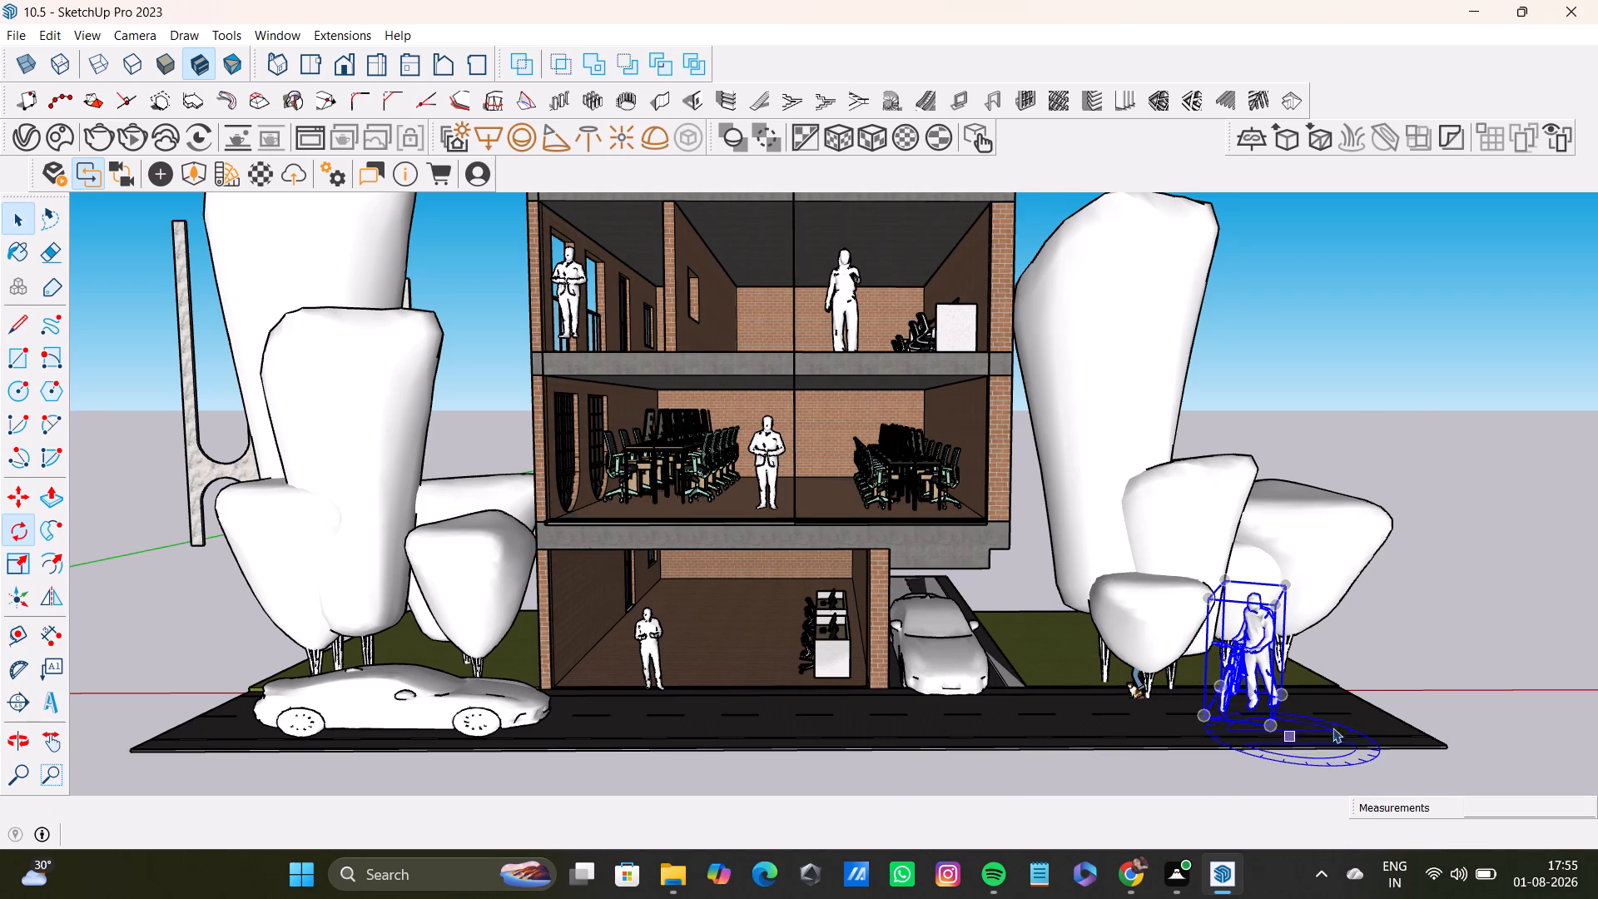
left_click(1442, 628)
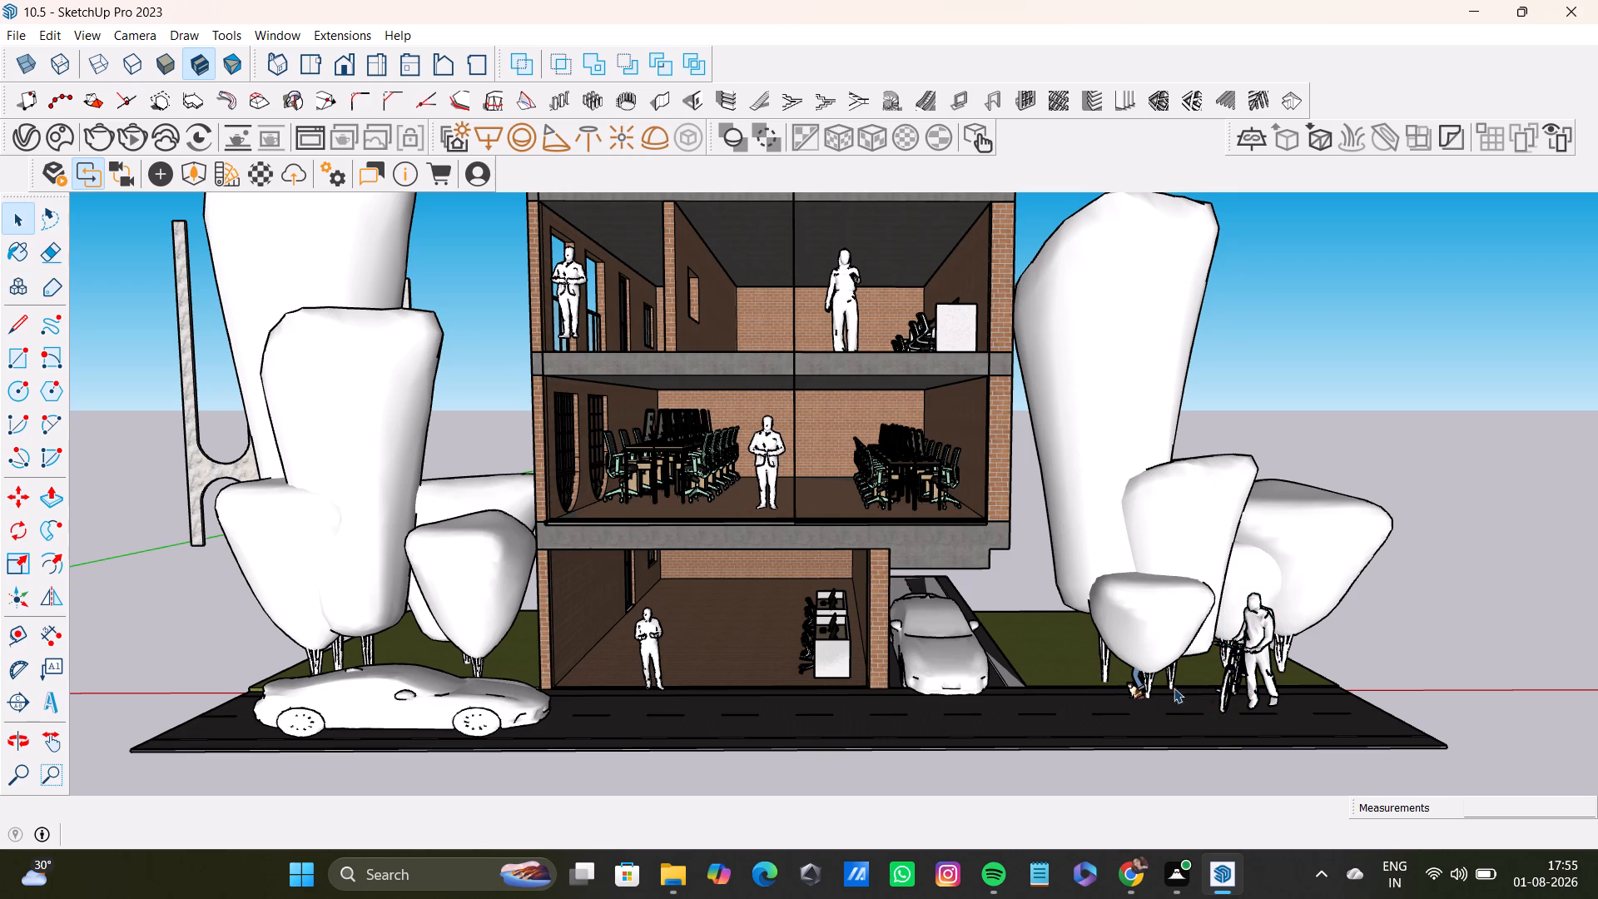
Scale the figure with the bicycle up uniformly by about 1.18.
left_click(1245, 650)
key("s")
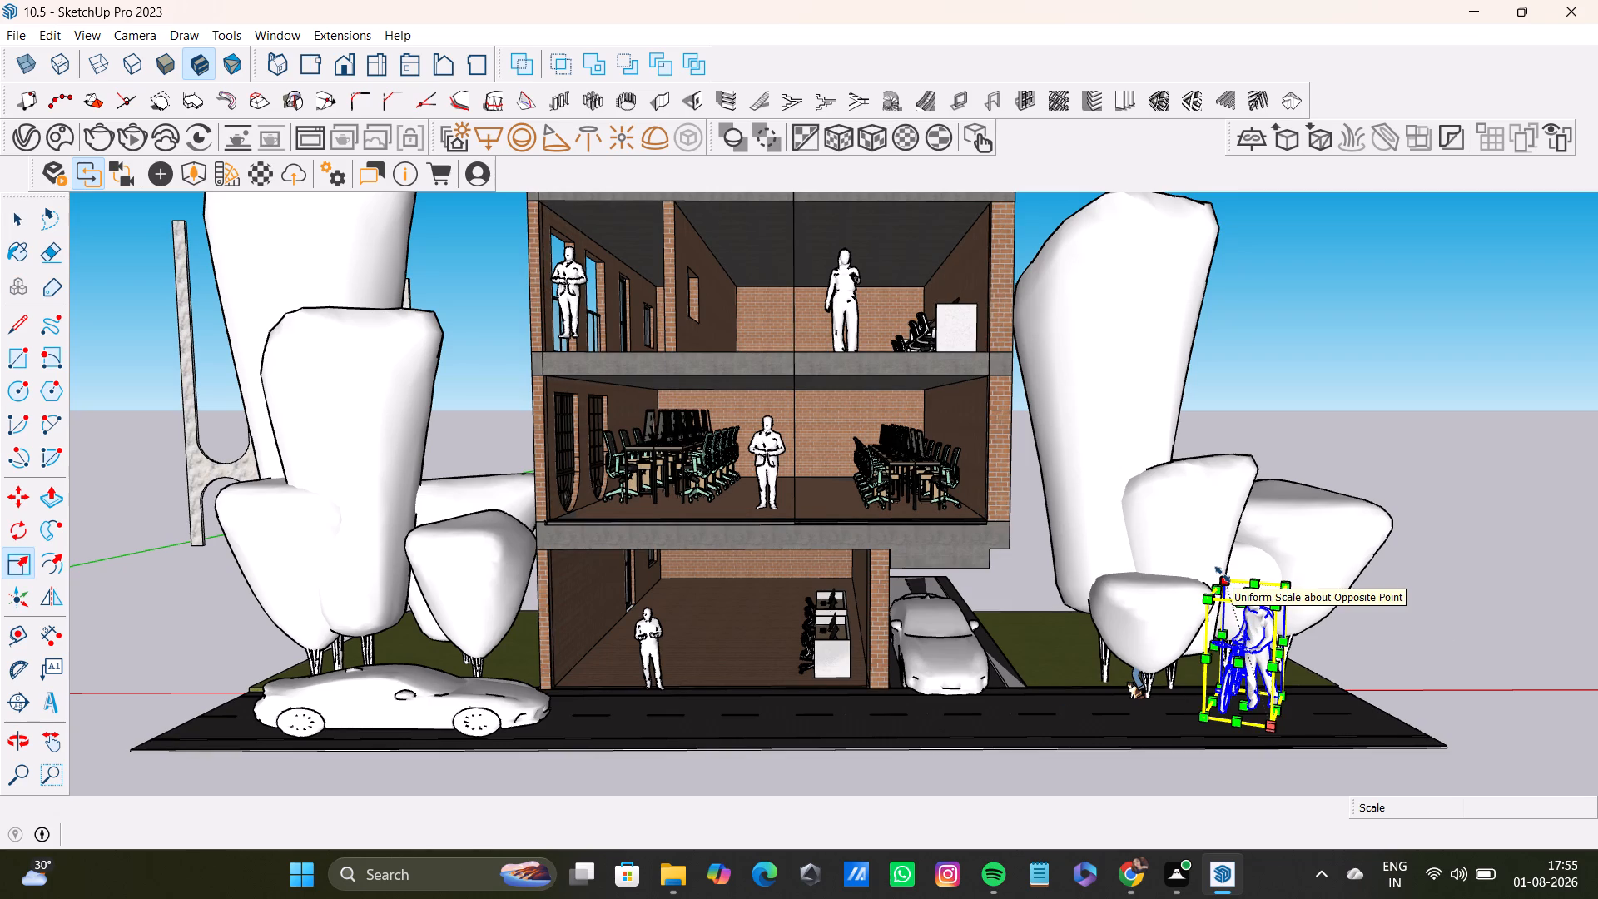
left_click(1223, 574)
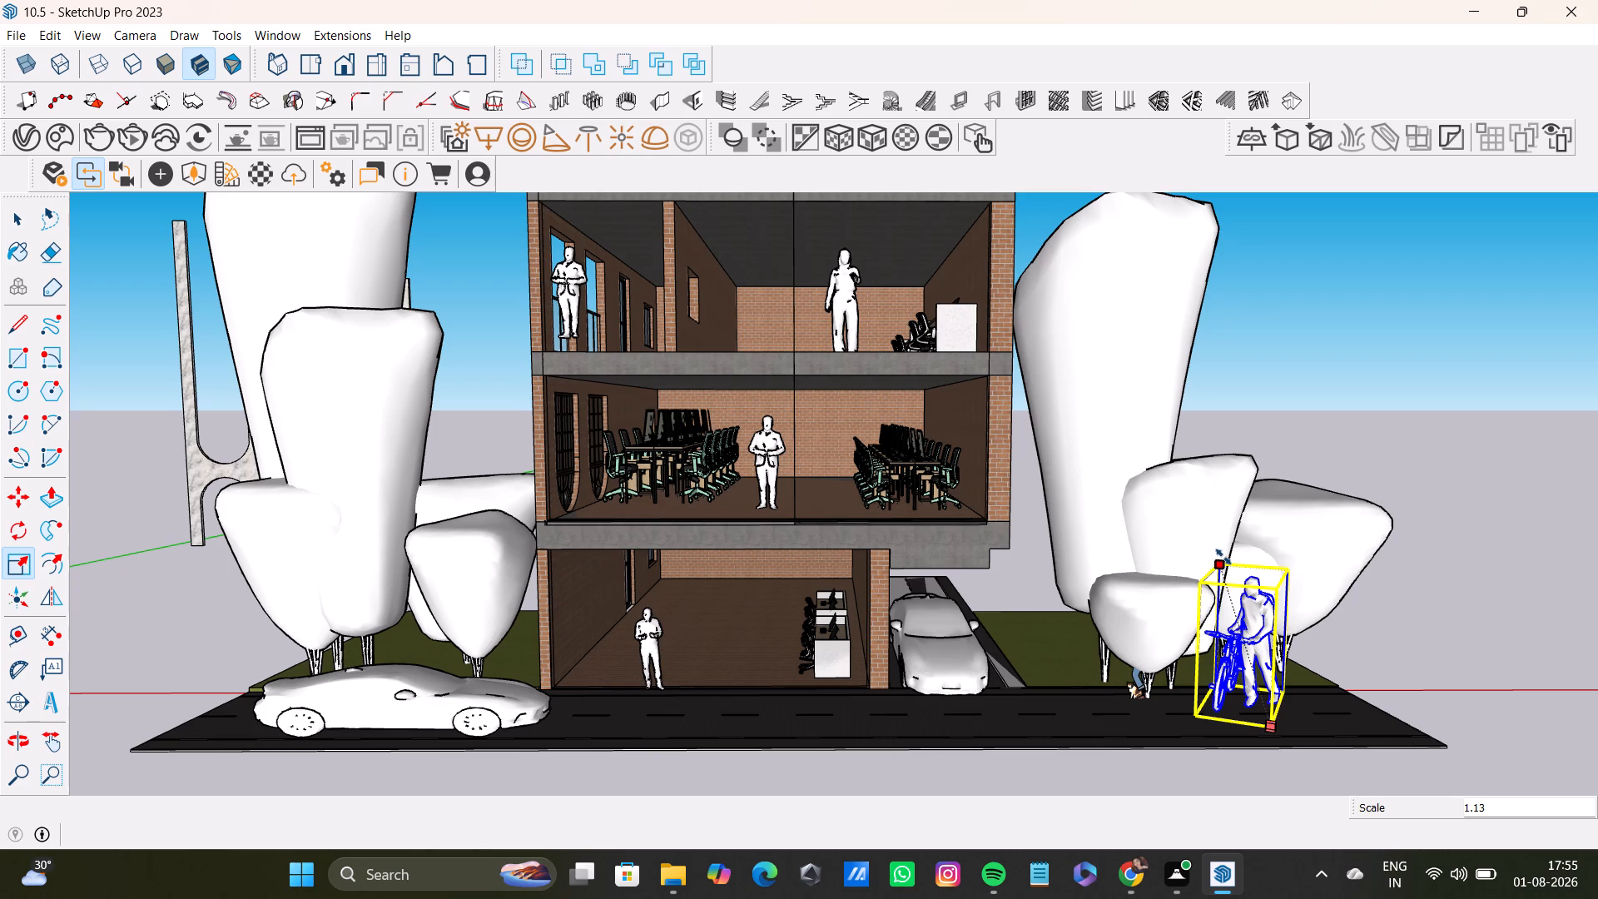
left_click(1223, 557)
key("space")
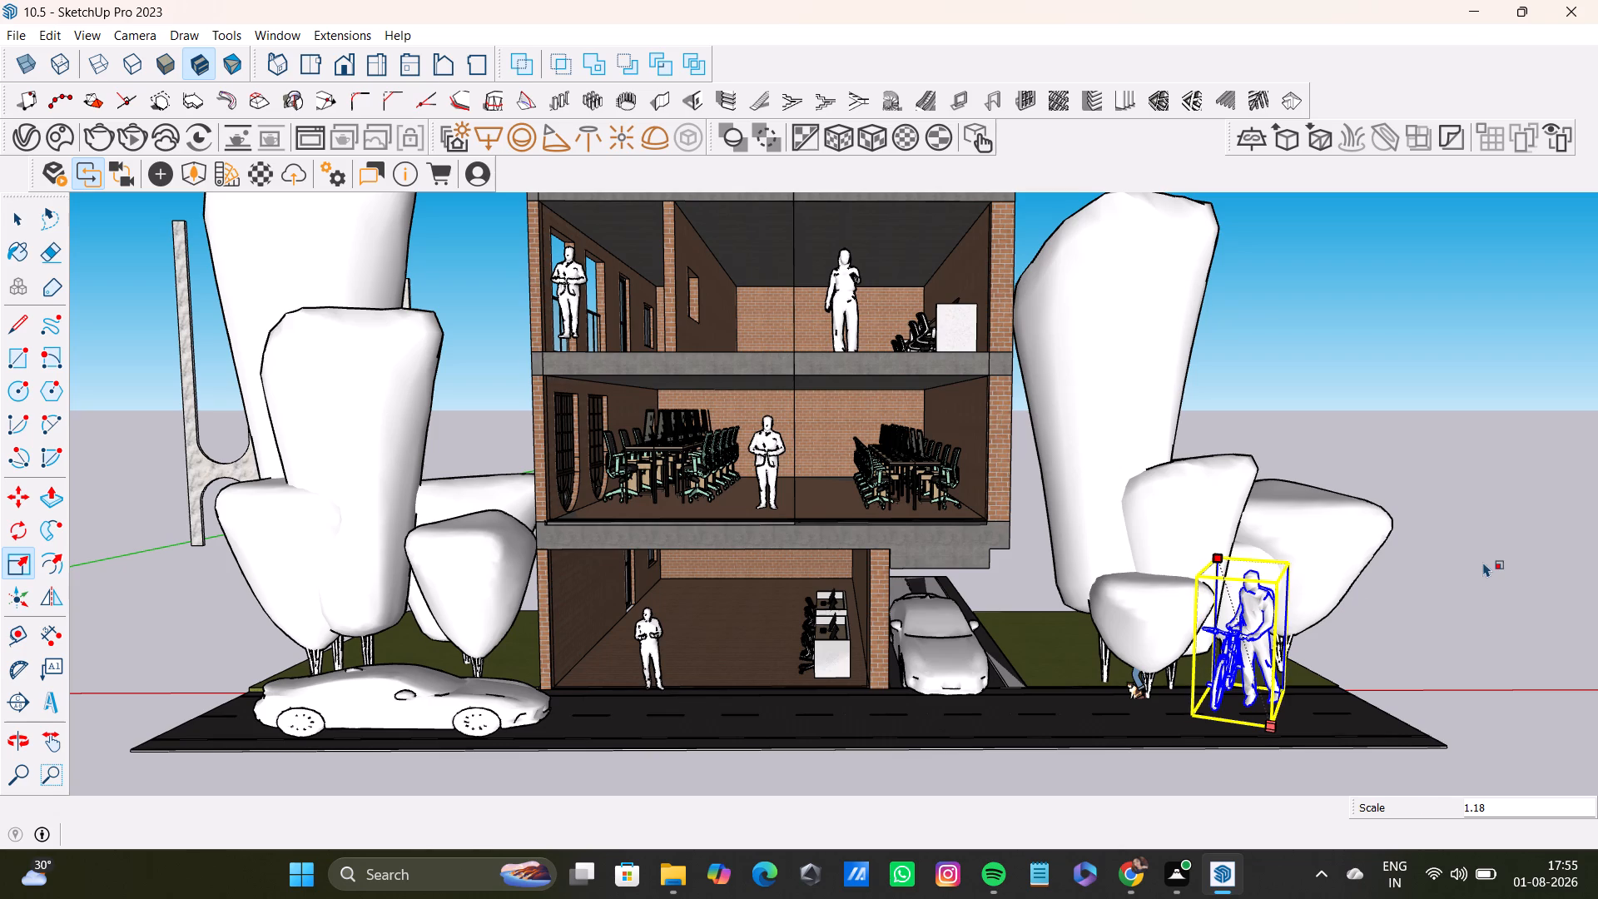
left_click(1483, 562)
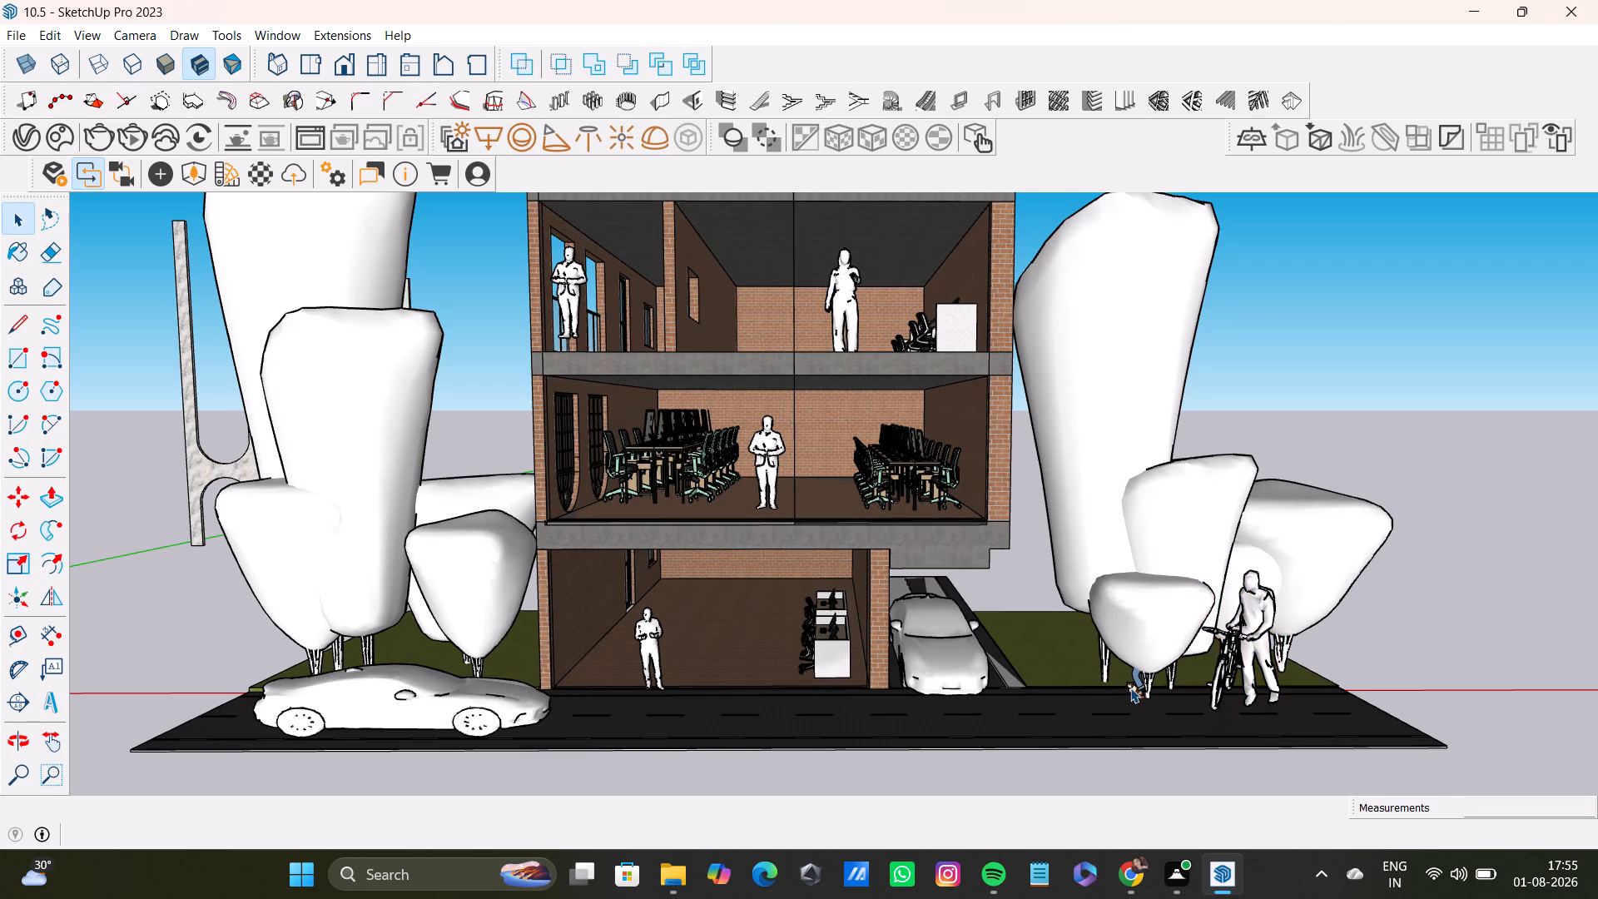
Delete the small coloured leftover object at the foot of the trees beside the figure with the bicycle.
left_click(1130, 688)
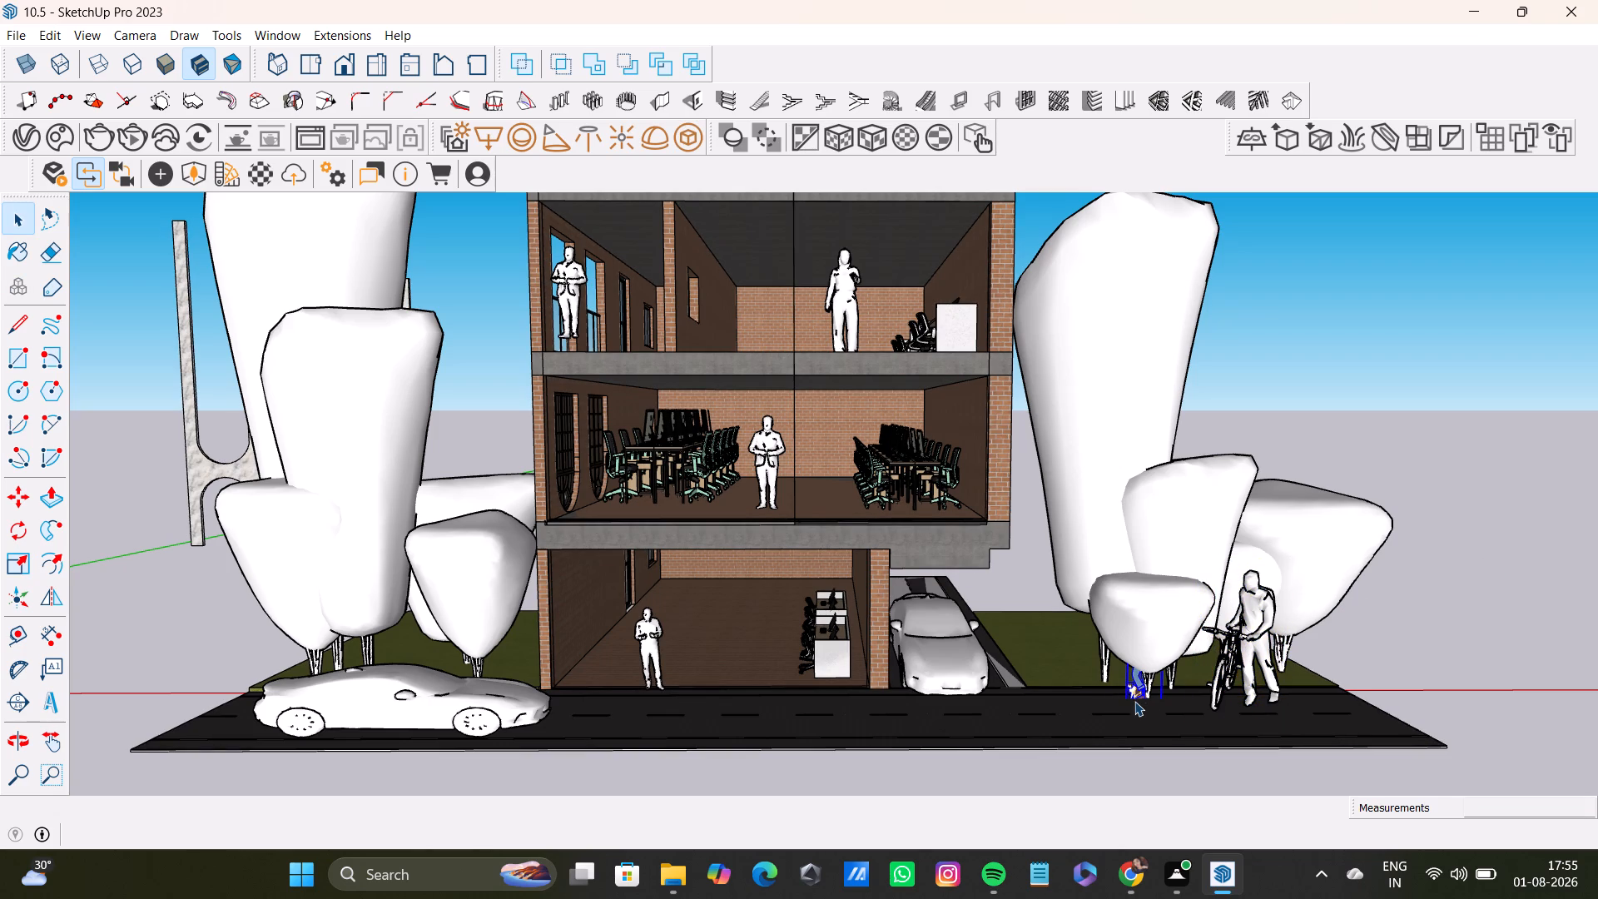
key("Delete")
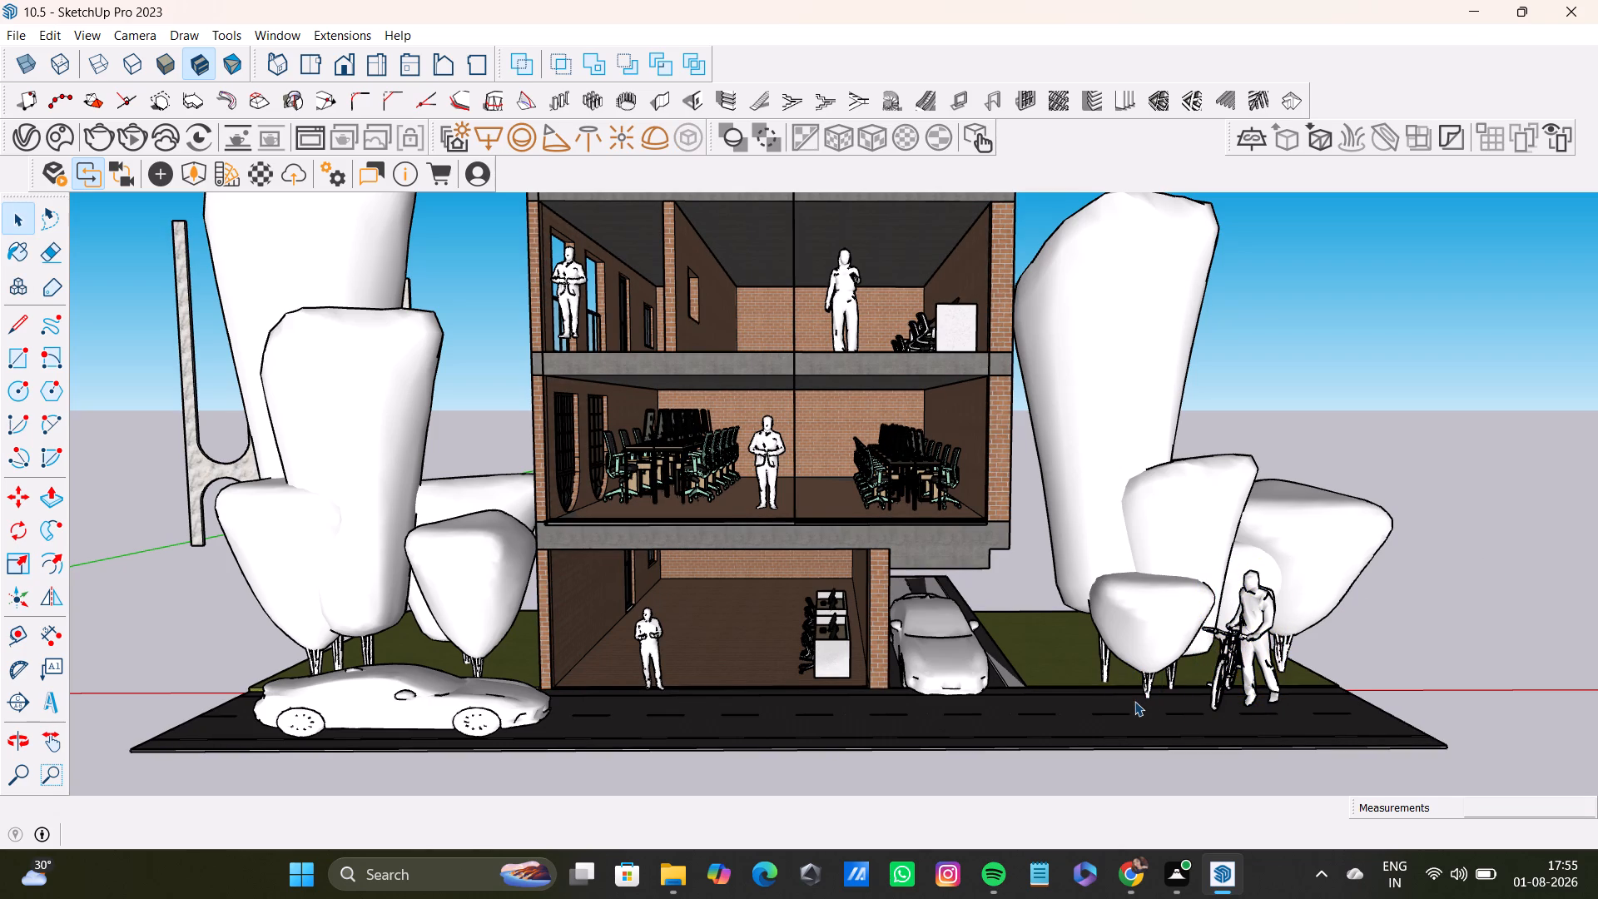
Import the hanging plant model Untitled+(35) from Downloads and place it on the open ground beyond the trees near the bicycle figure.
scroll(776, 562, "down", 5)
scroll(861, 534, "down", 3)
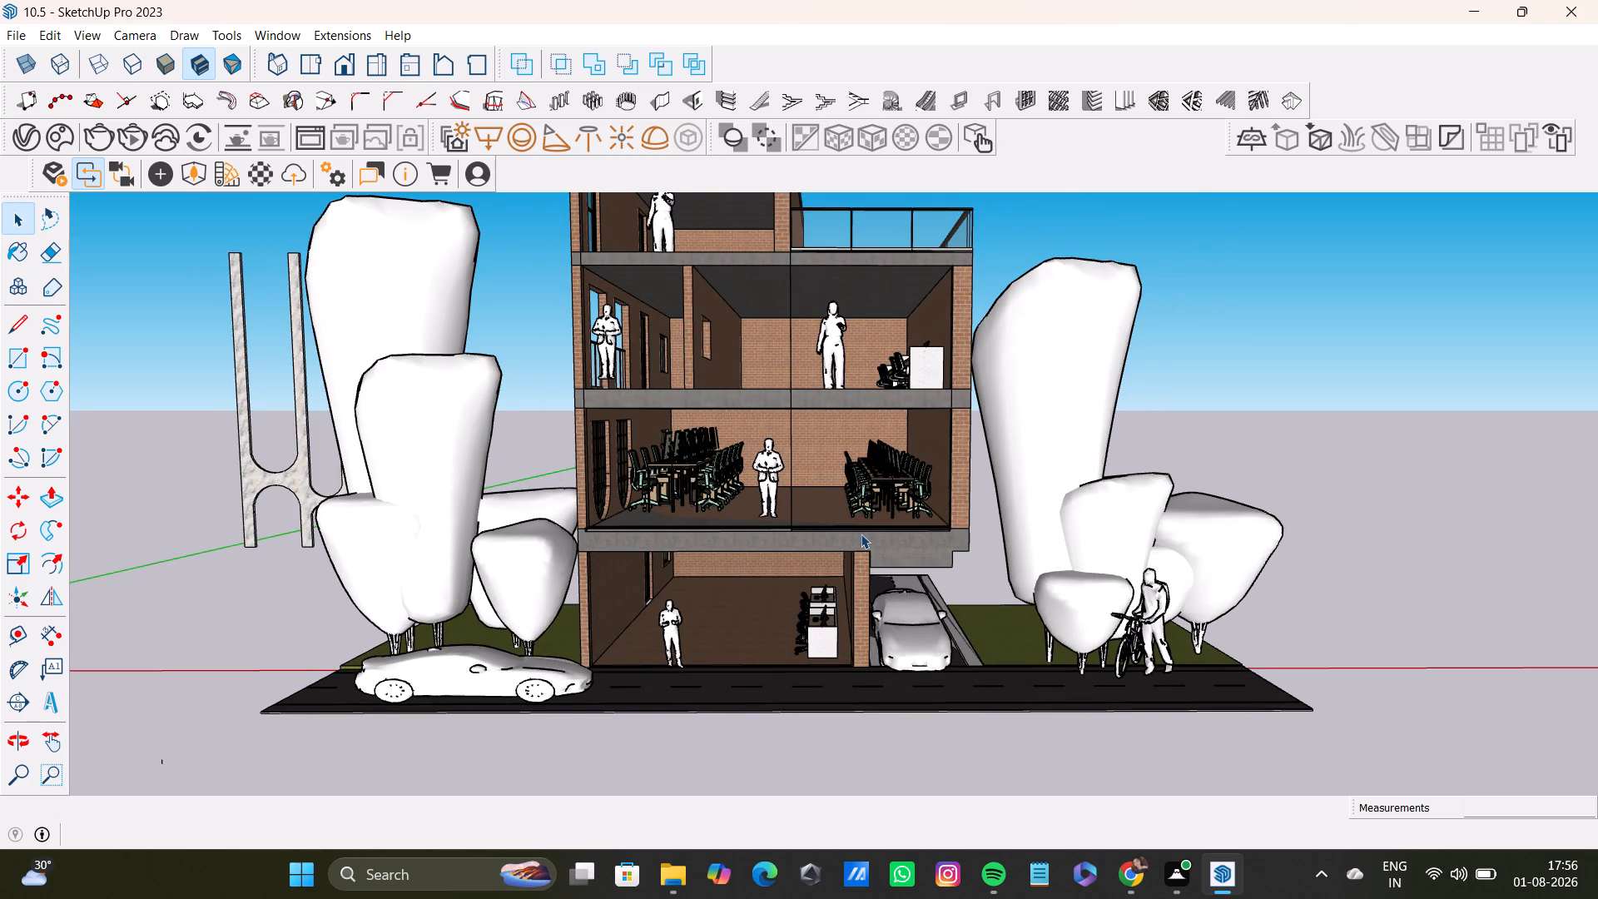
middle_click_drag(914, 482, 931, 589)
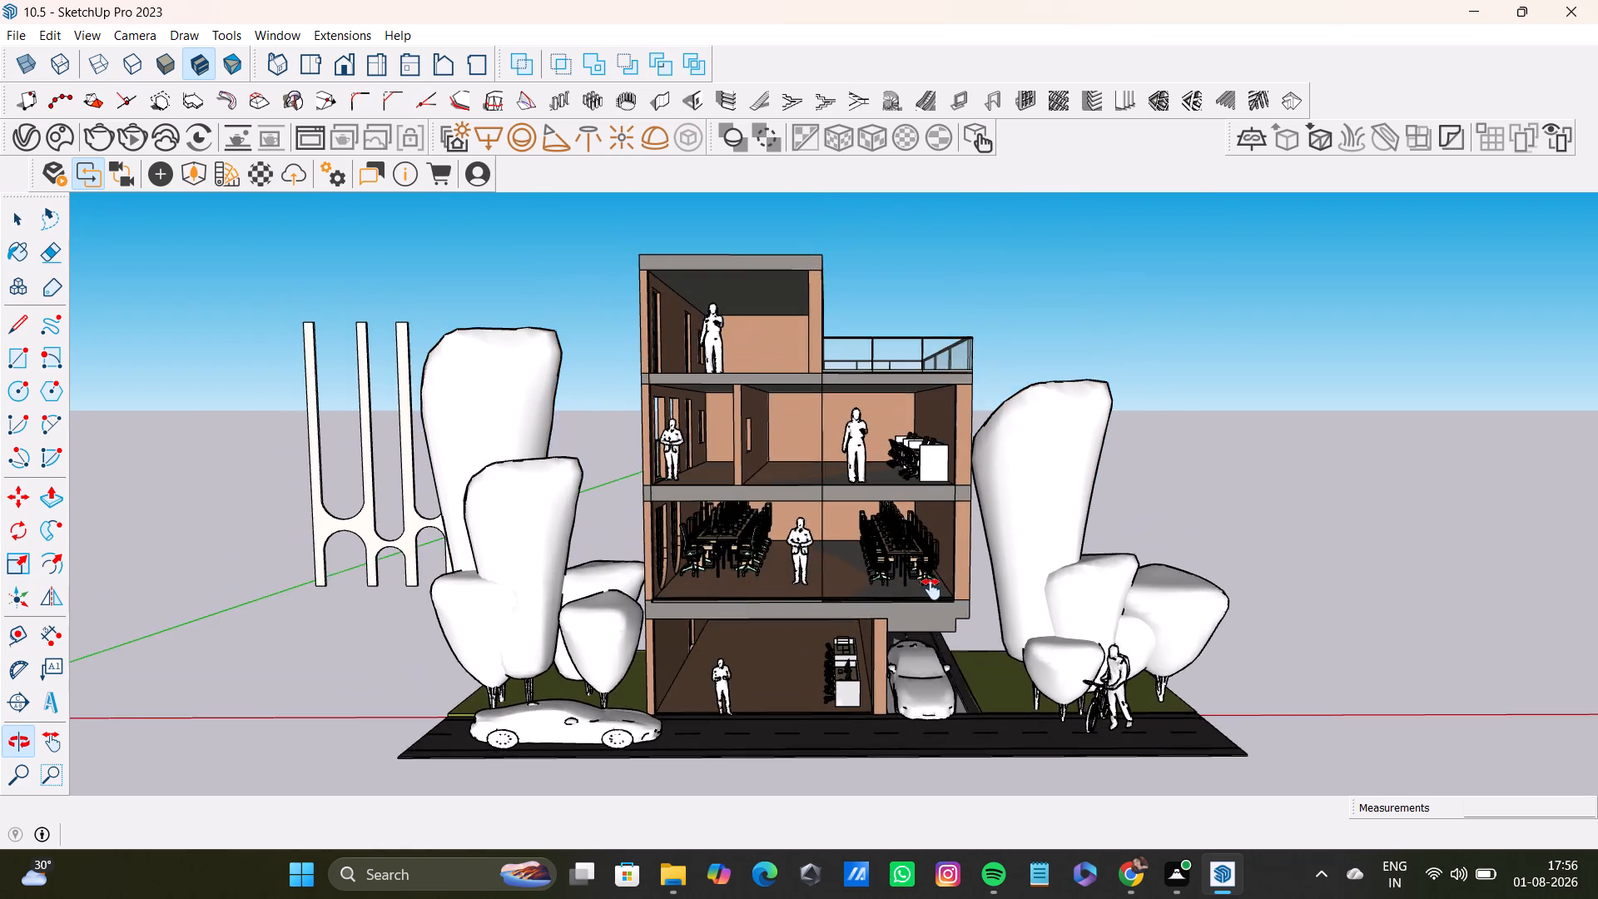
middle_click_drag(931, 589, 952, 557)
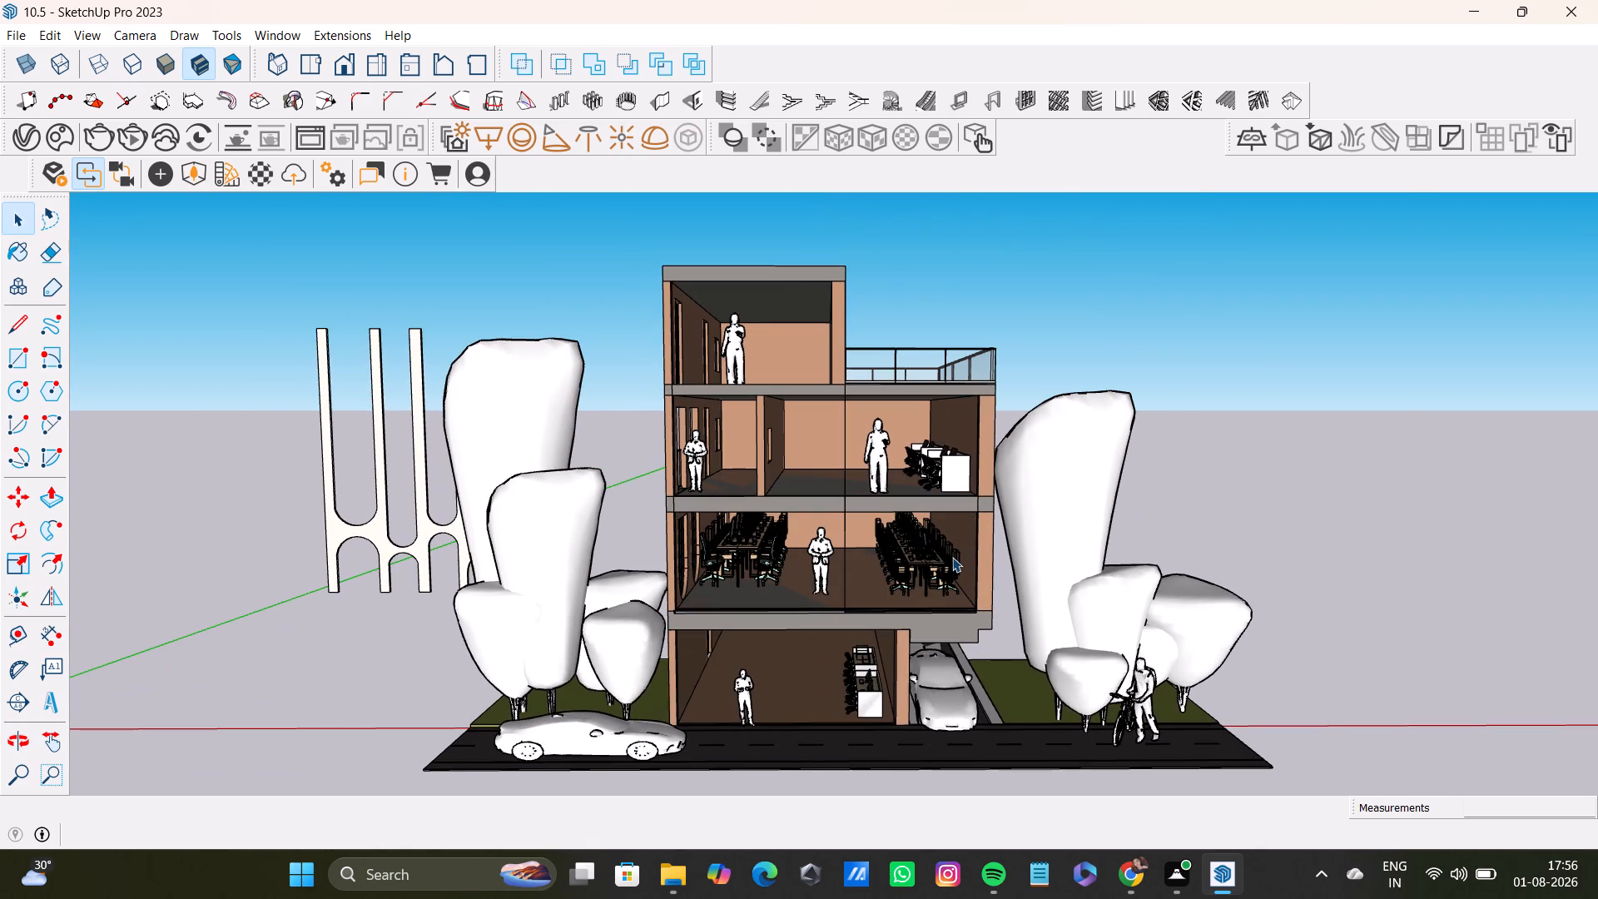
left_click(7, 31)
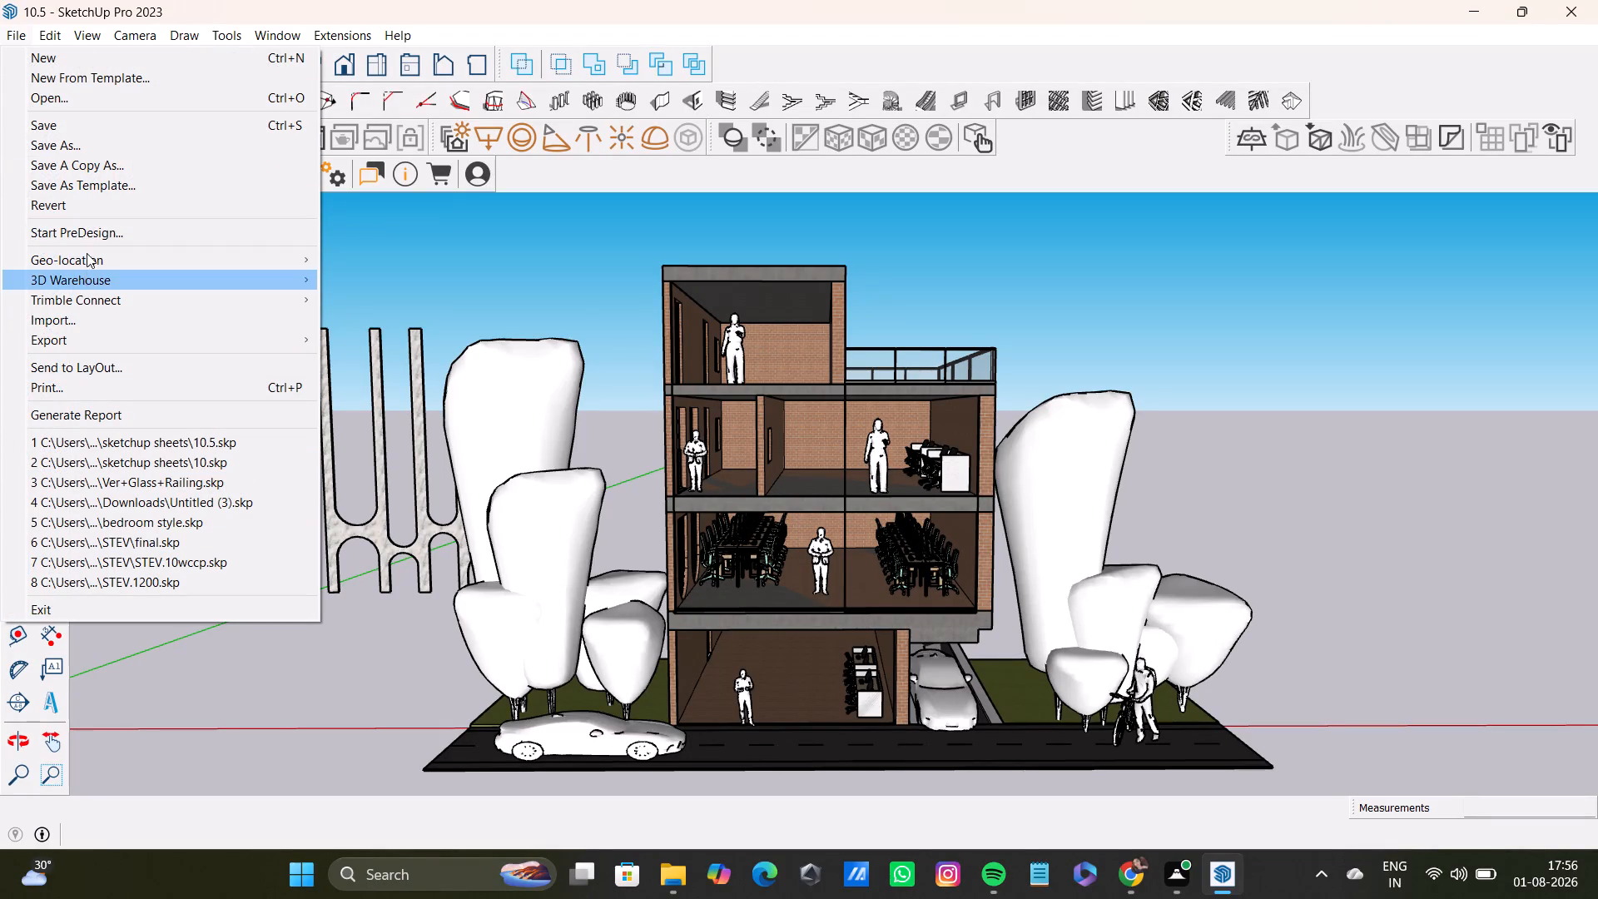
left_click(103, 325)
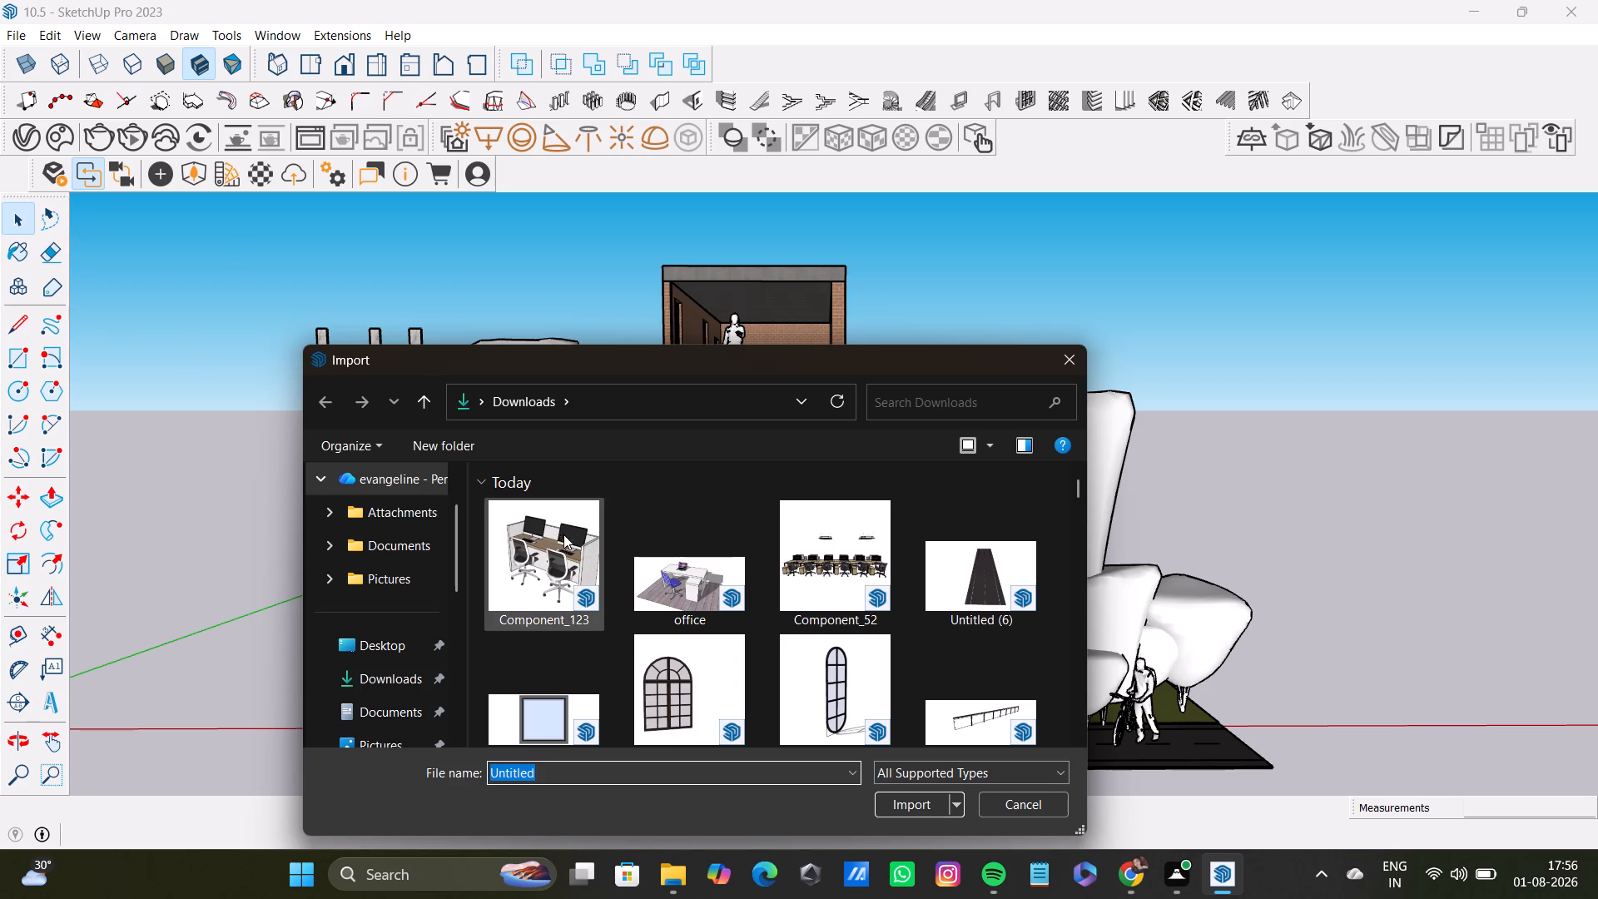
scroll(658, 577, "down", 5)
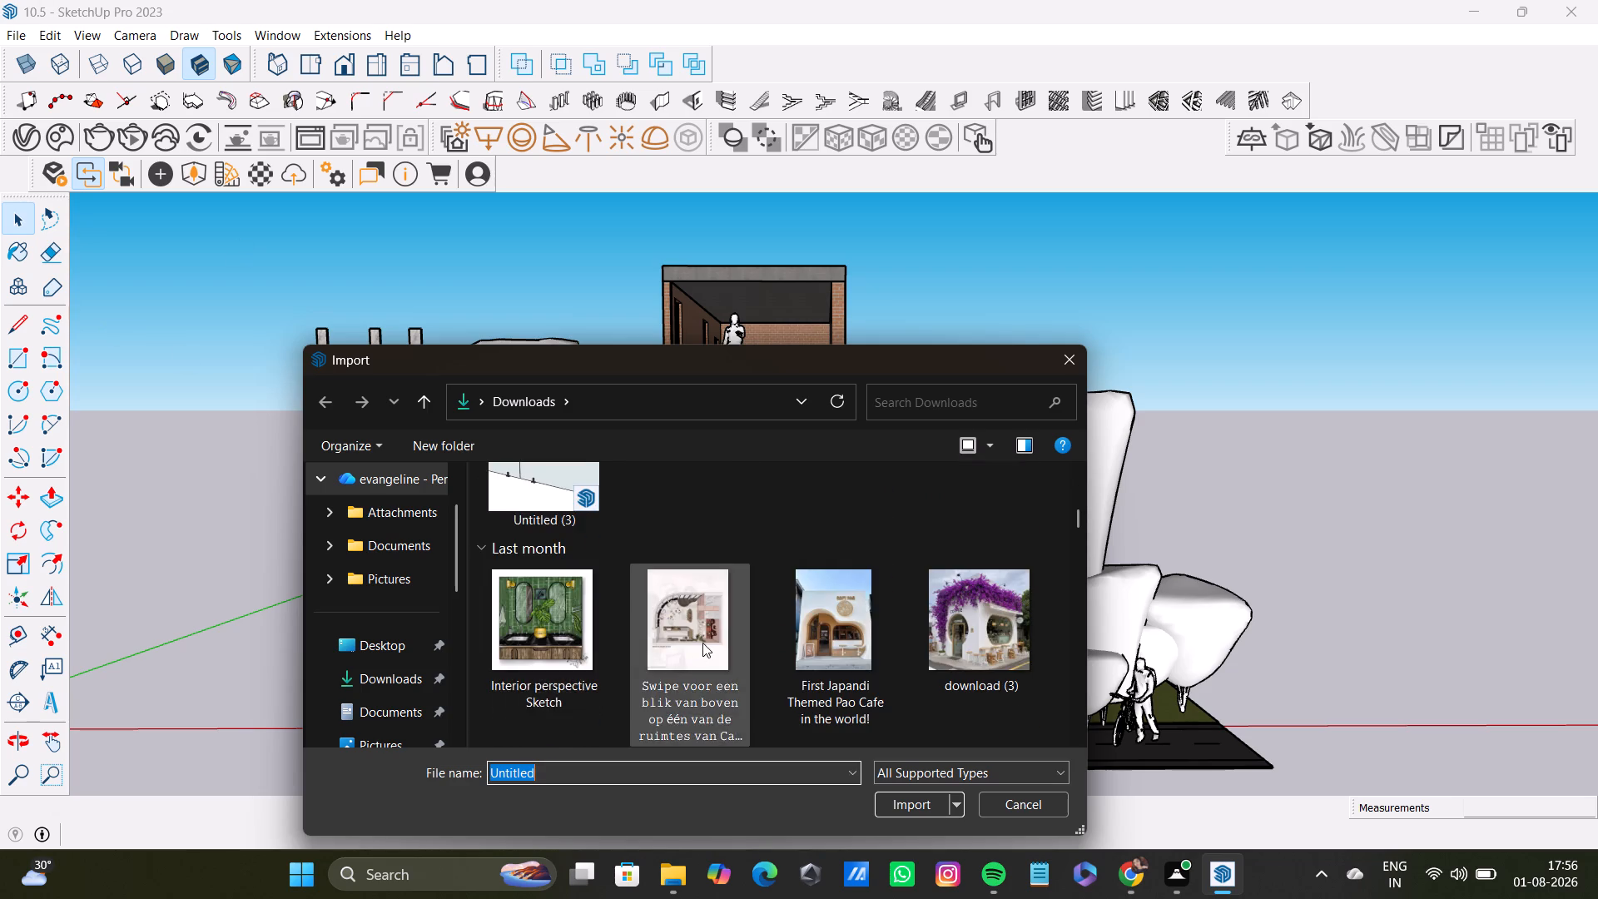
scroll(702, 643, "down", 5)
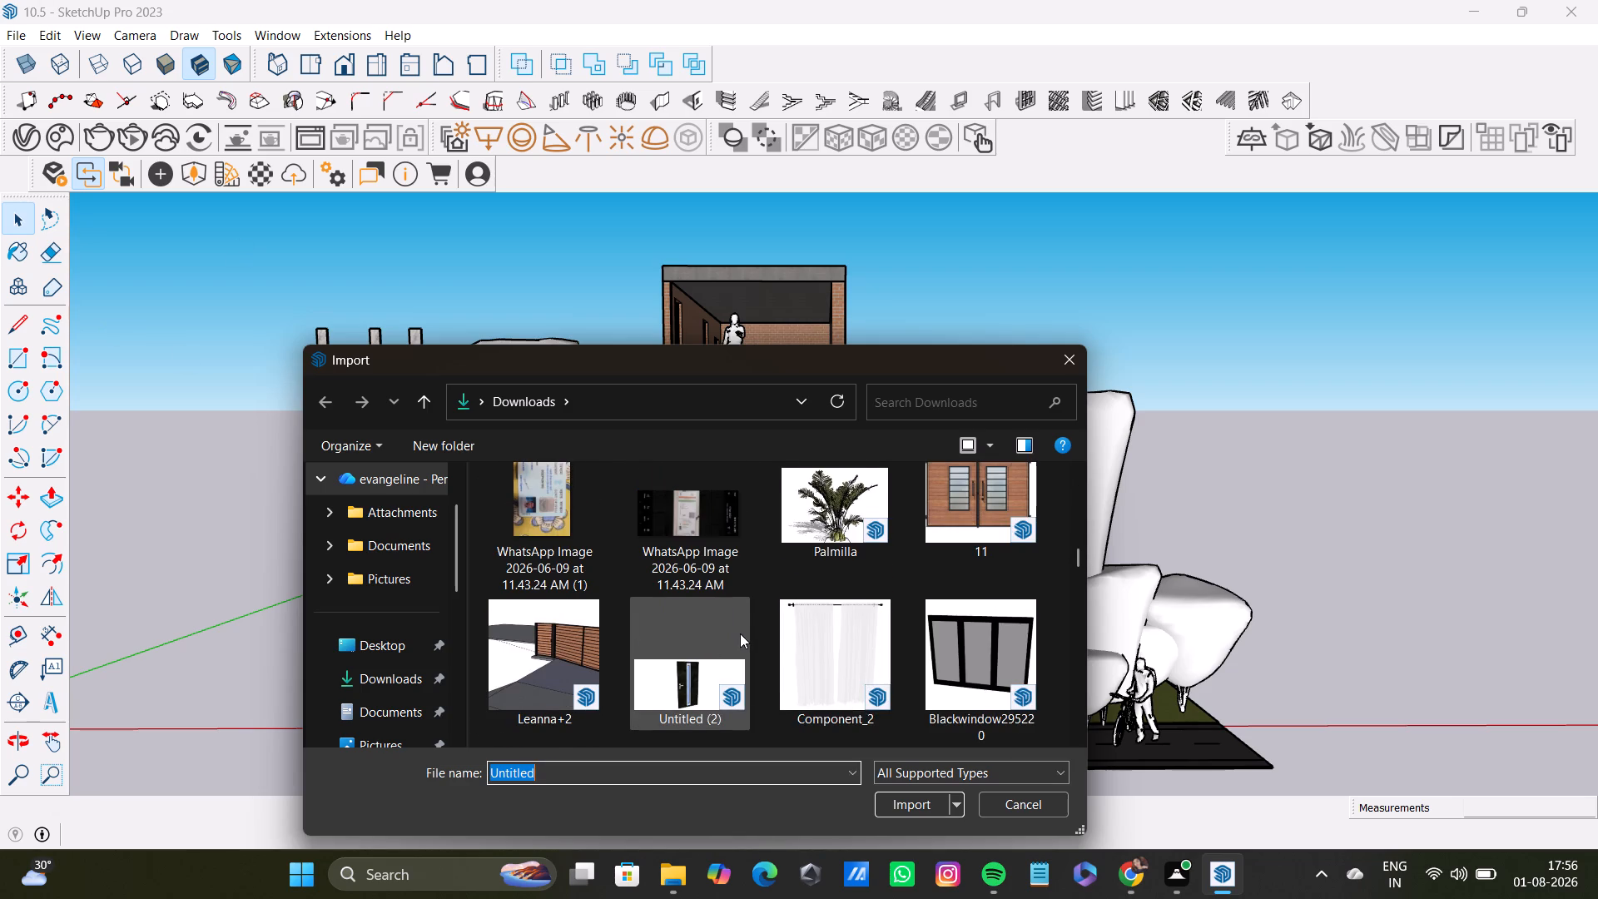
scroll(740, 633, "down", 8)
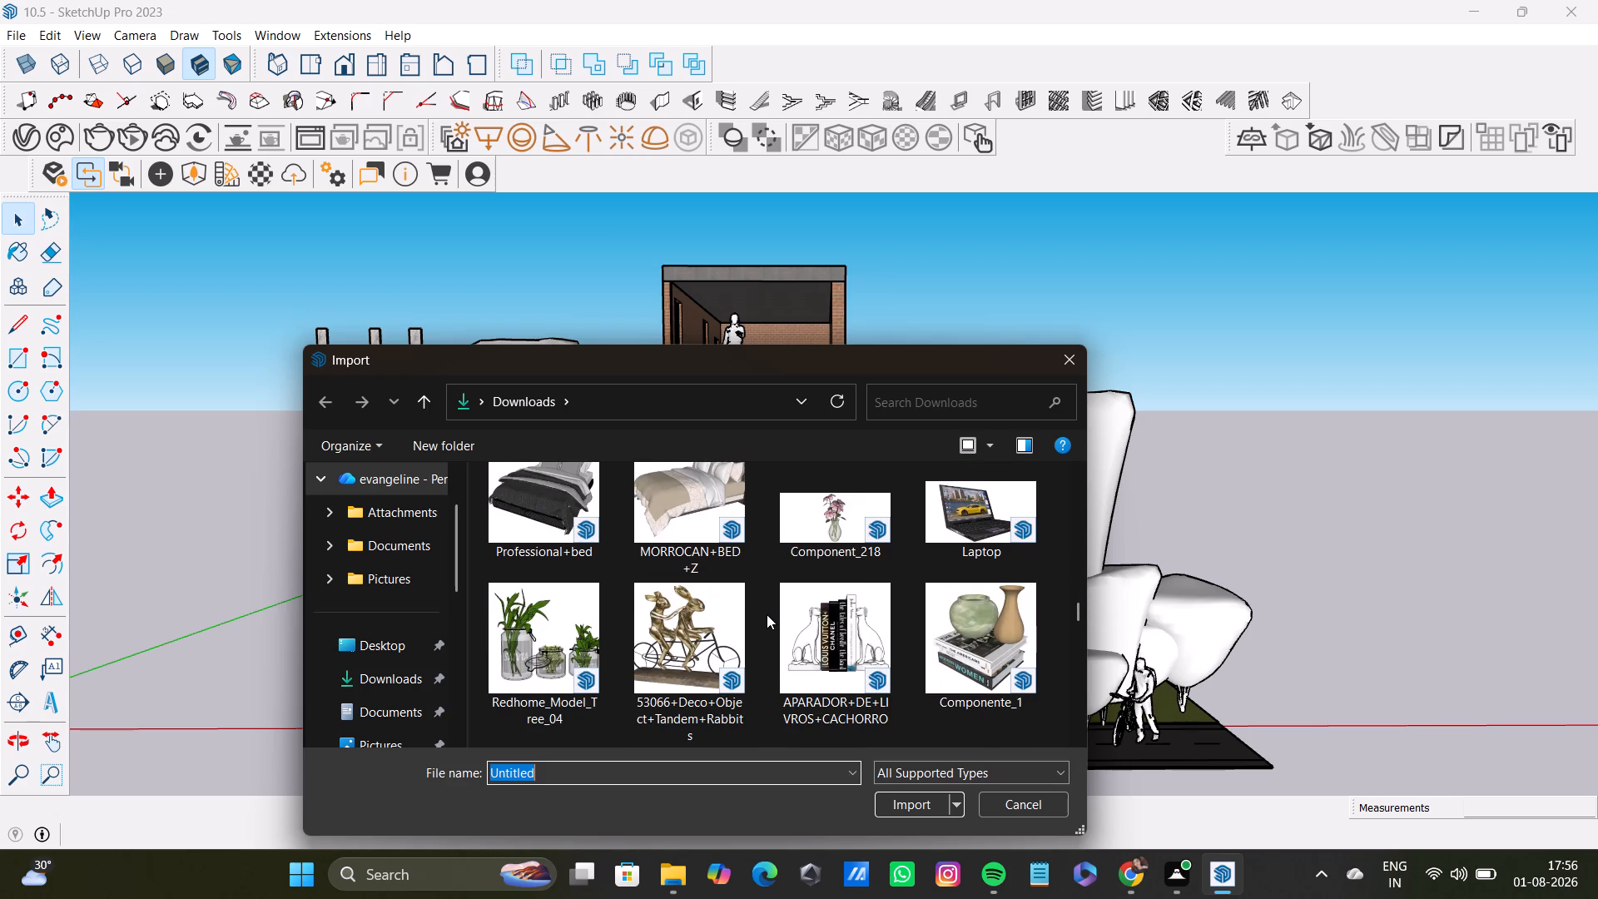
scroll(767, 614, "down", 5)
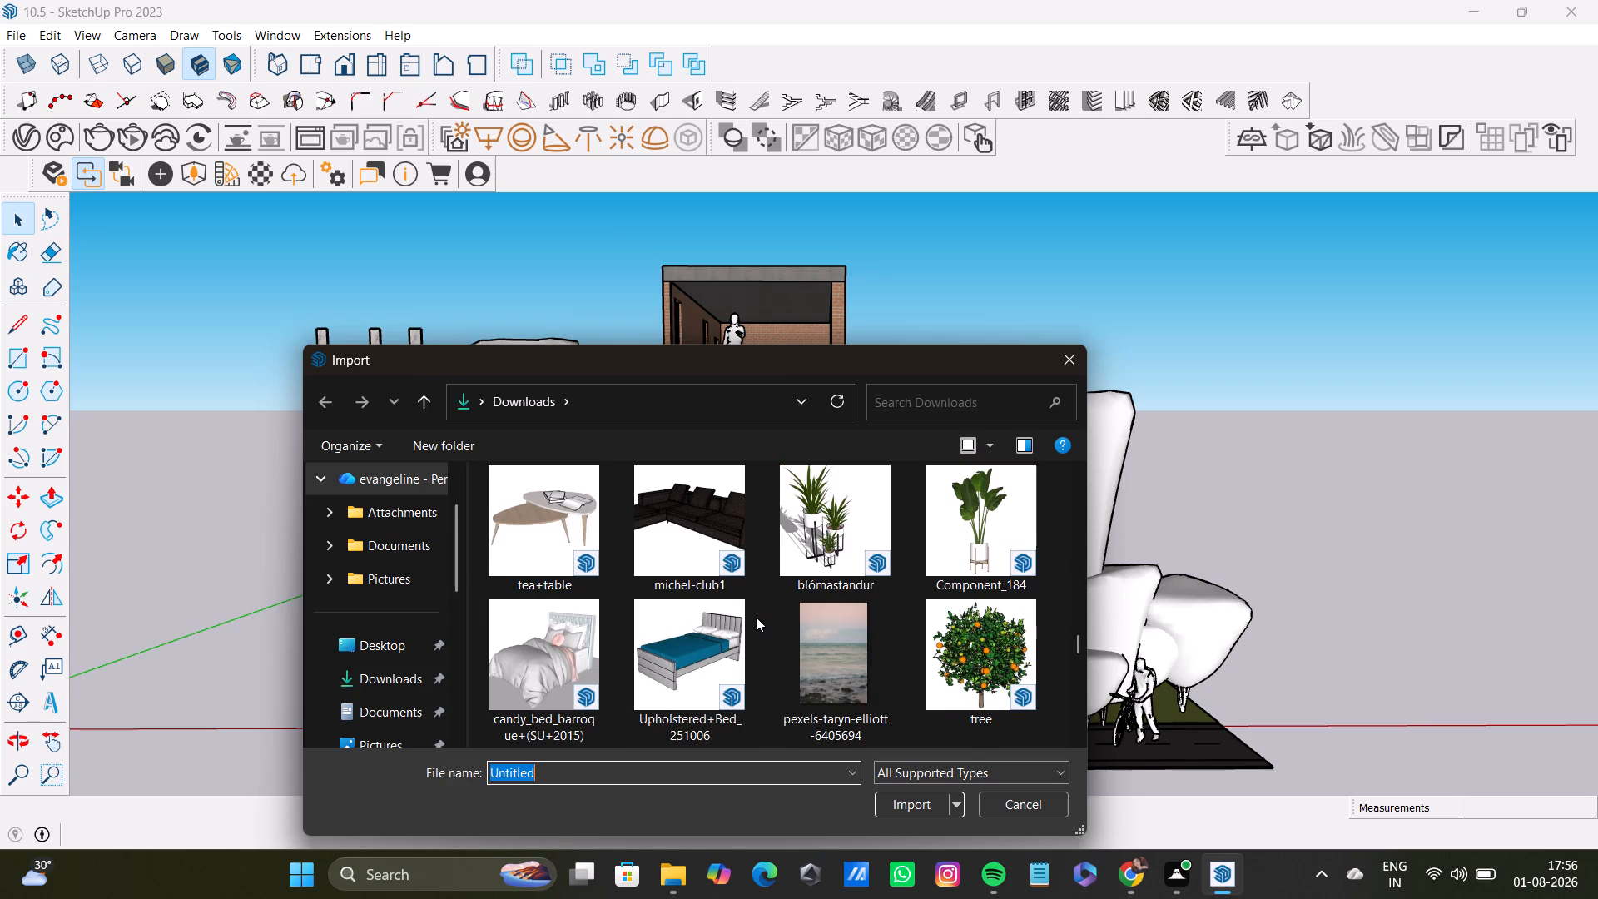
scroll(756, 617, "down", 2)
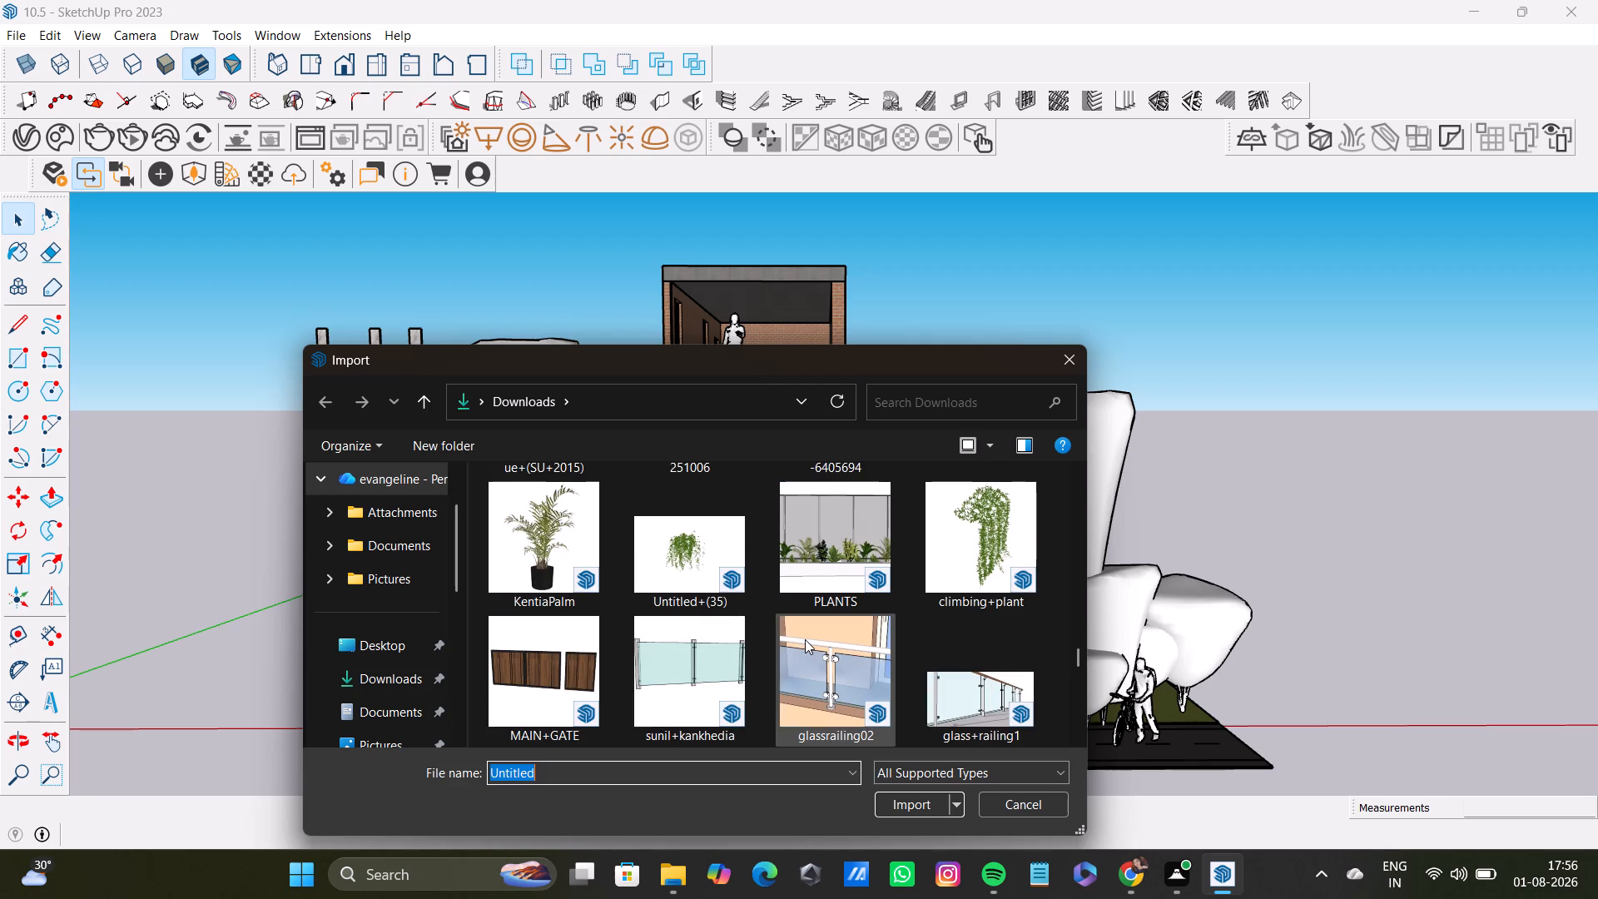
left_click(712, 566)
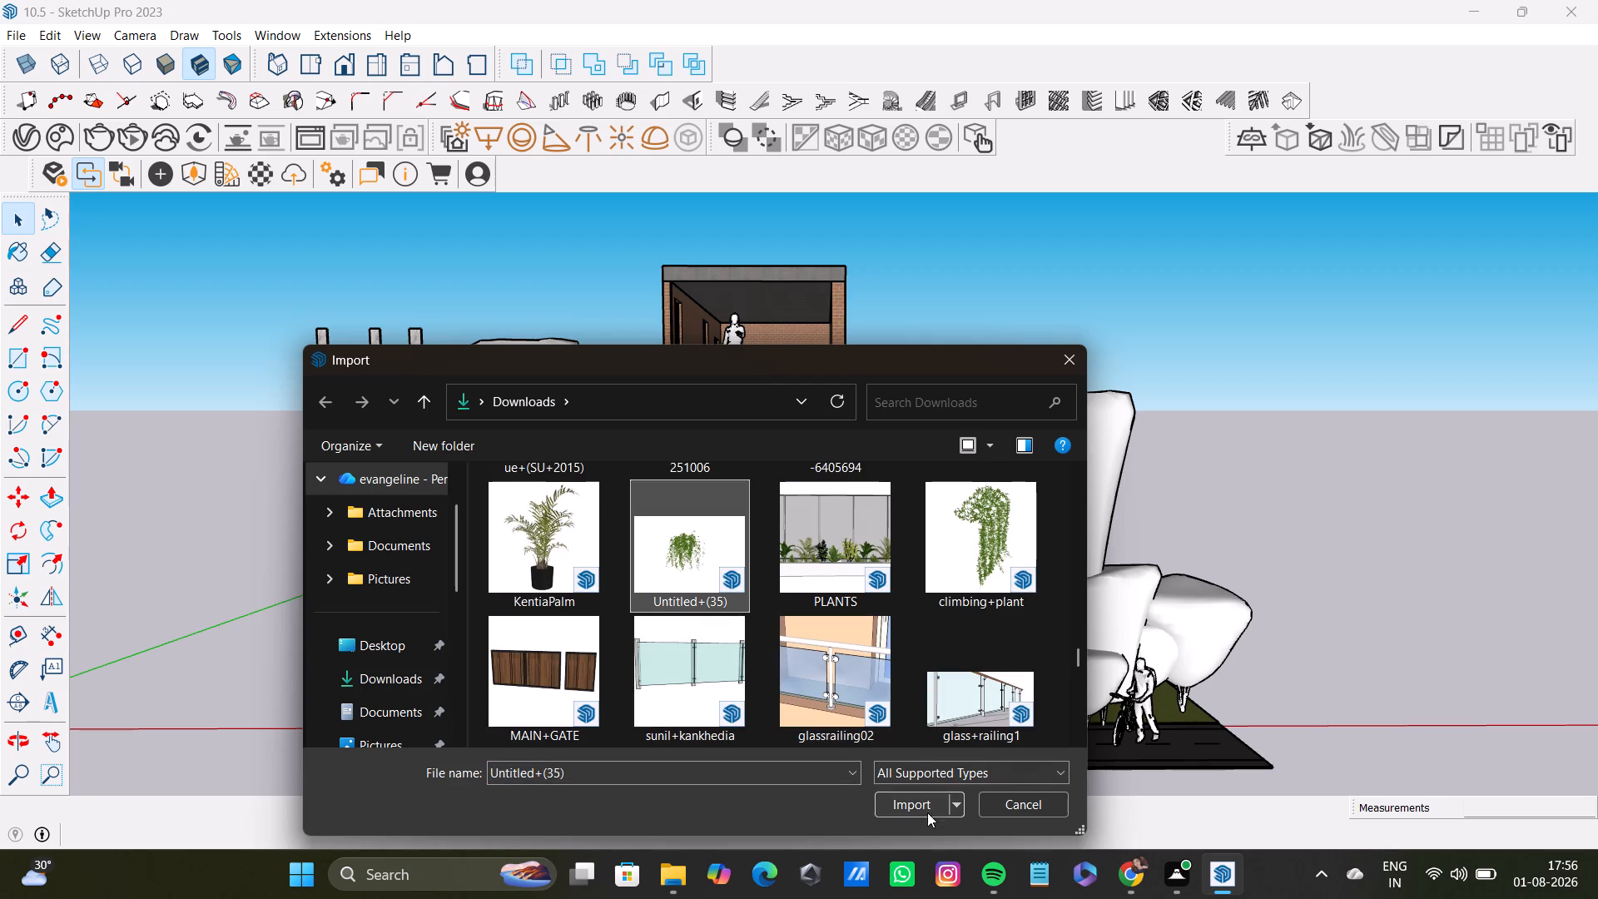
left_click(926, 804)
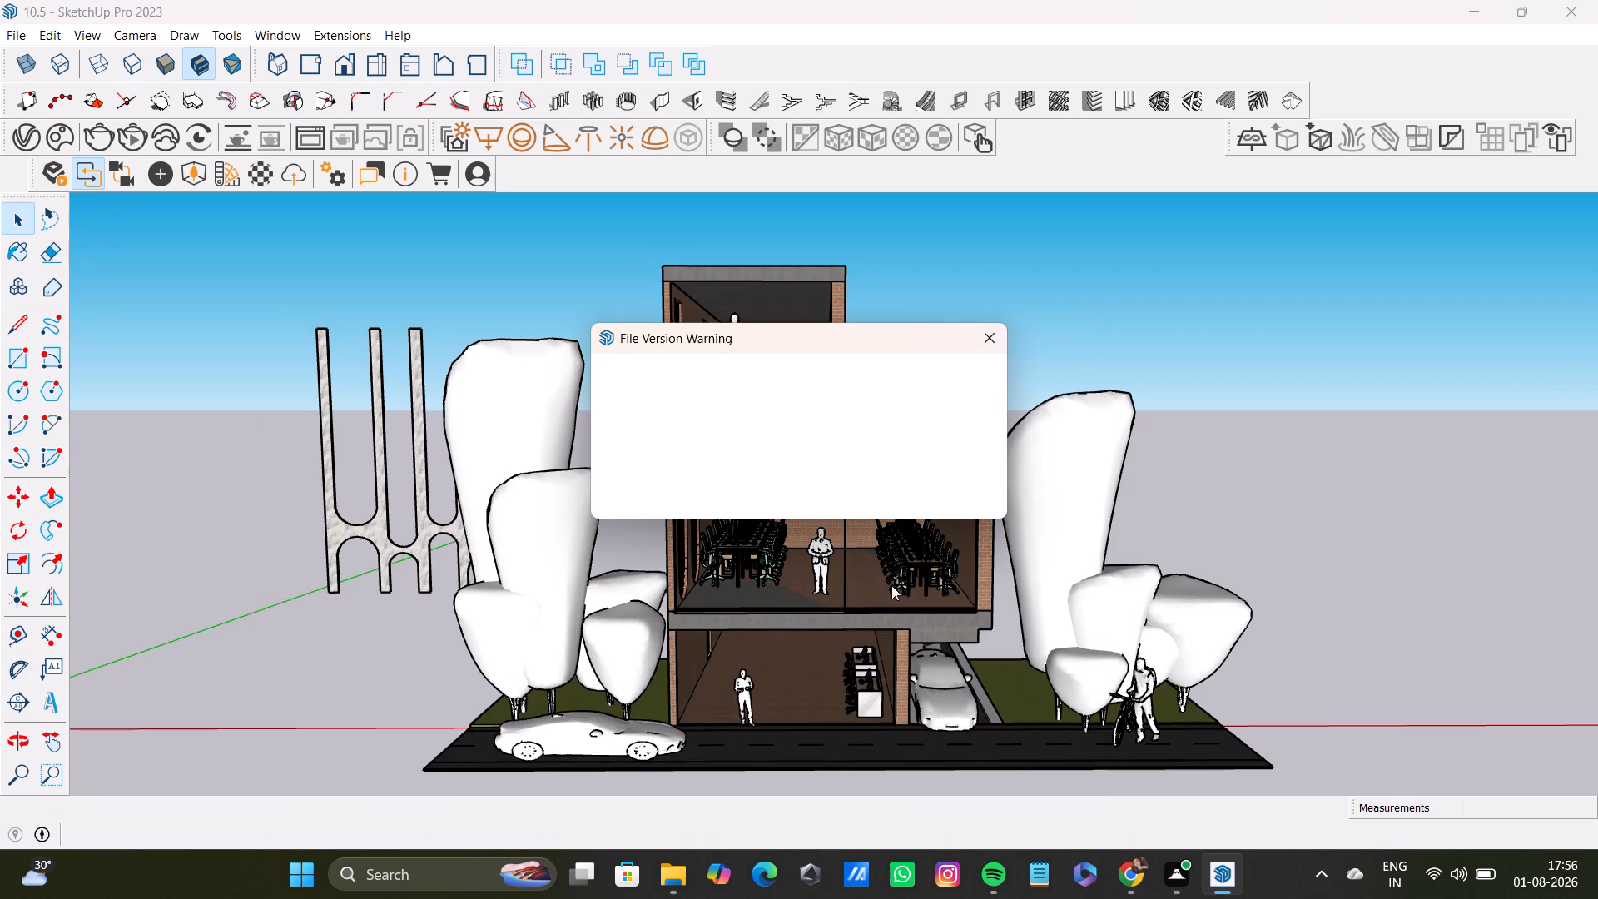
left_click(964, 492)
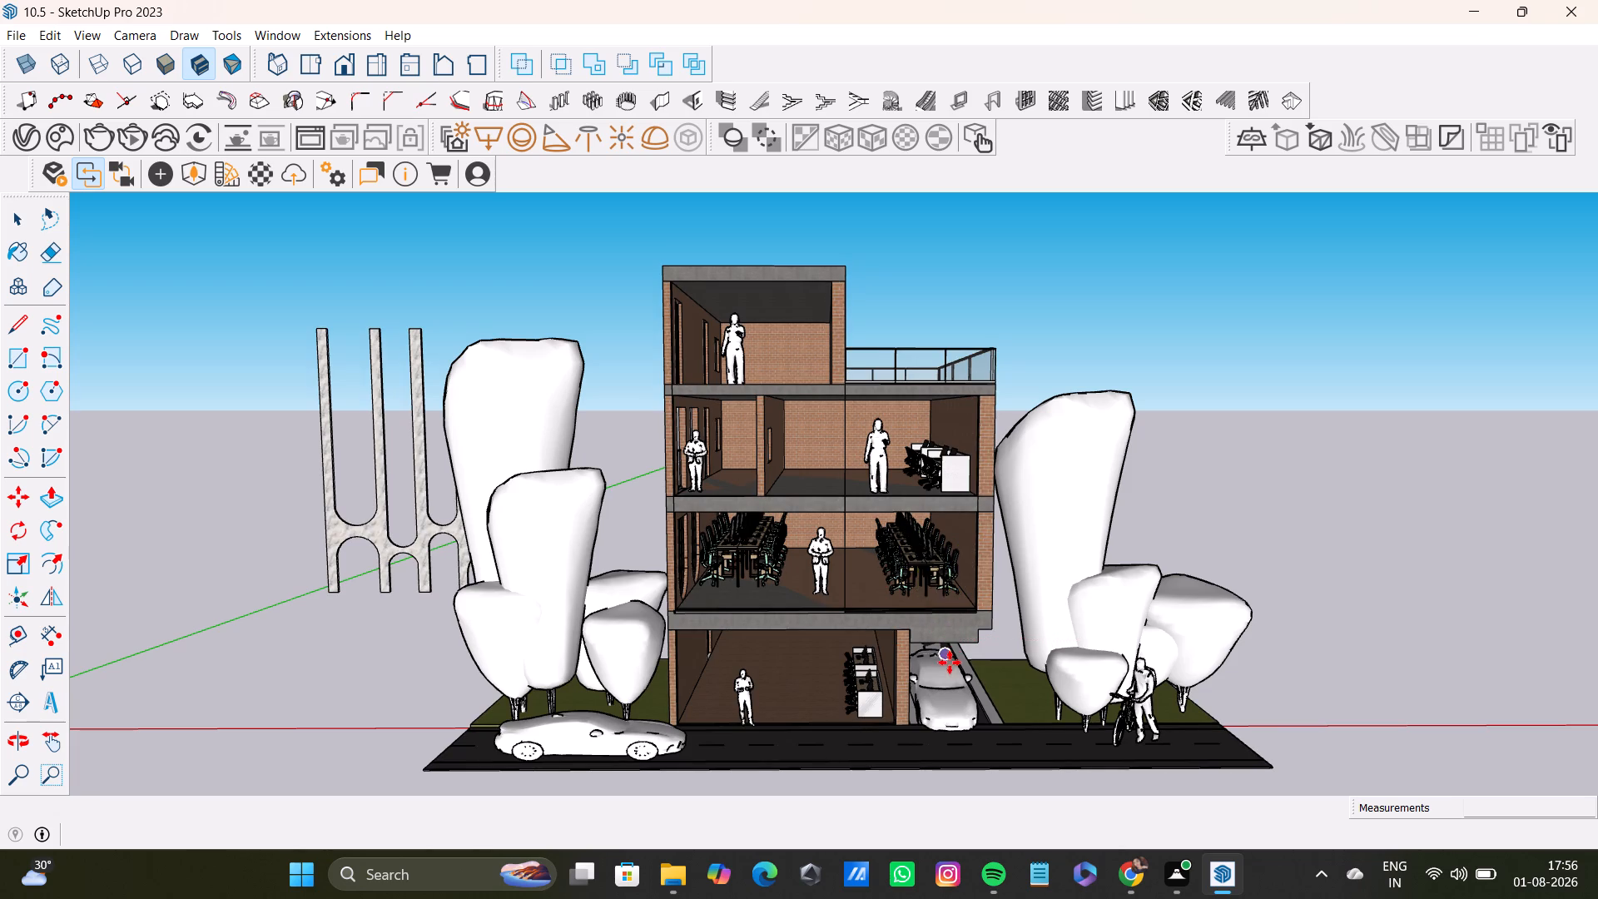
left_click(1321, 610)
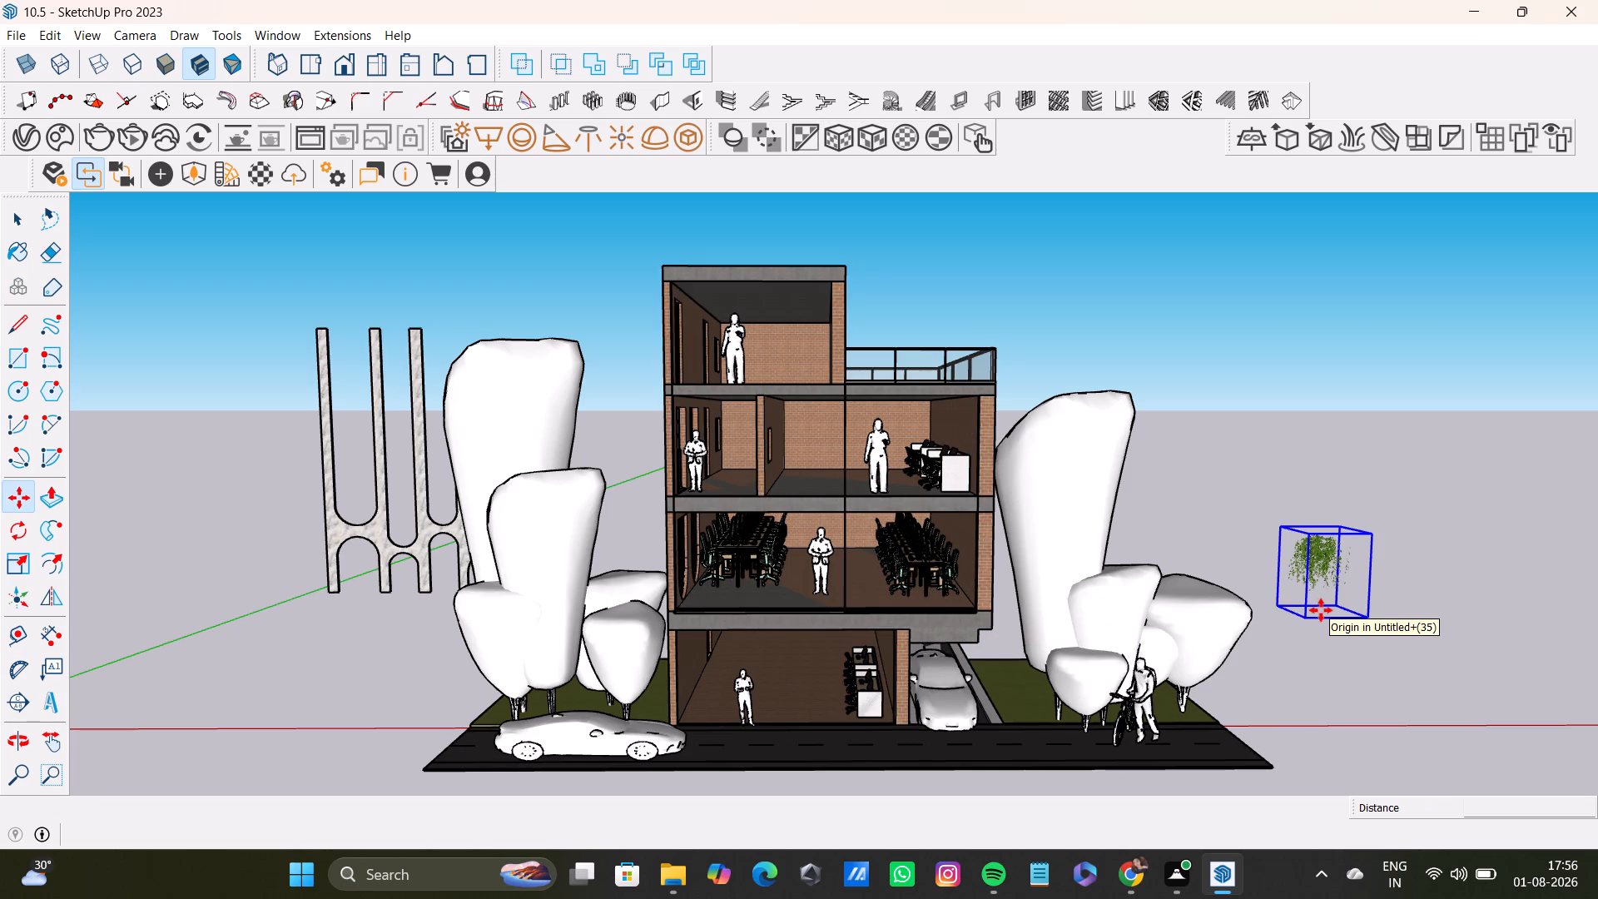
Import the Palmilla plant model from Downloads and place it on the open ground behind the imported hanging plant.
left_click(17, 37)
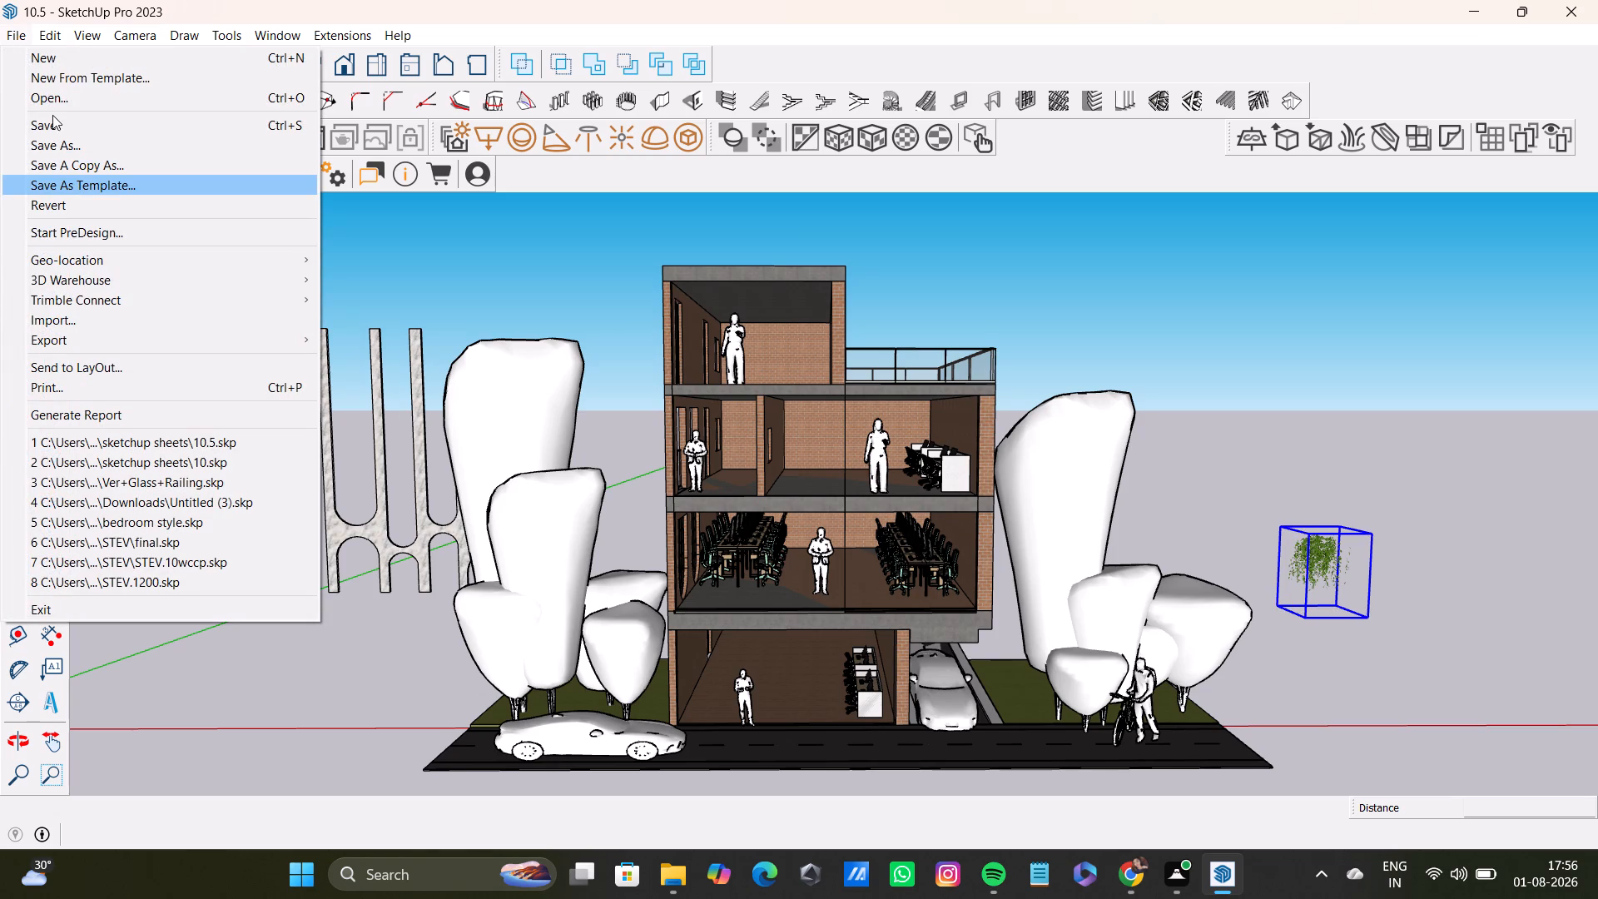
left_click(85, 315)
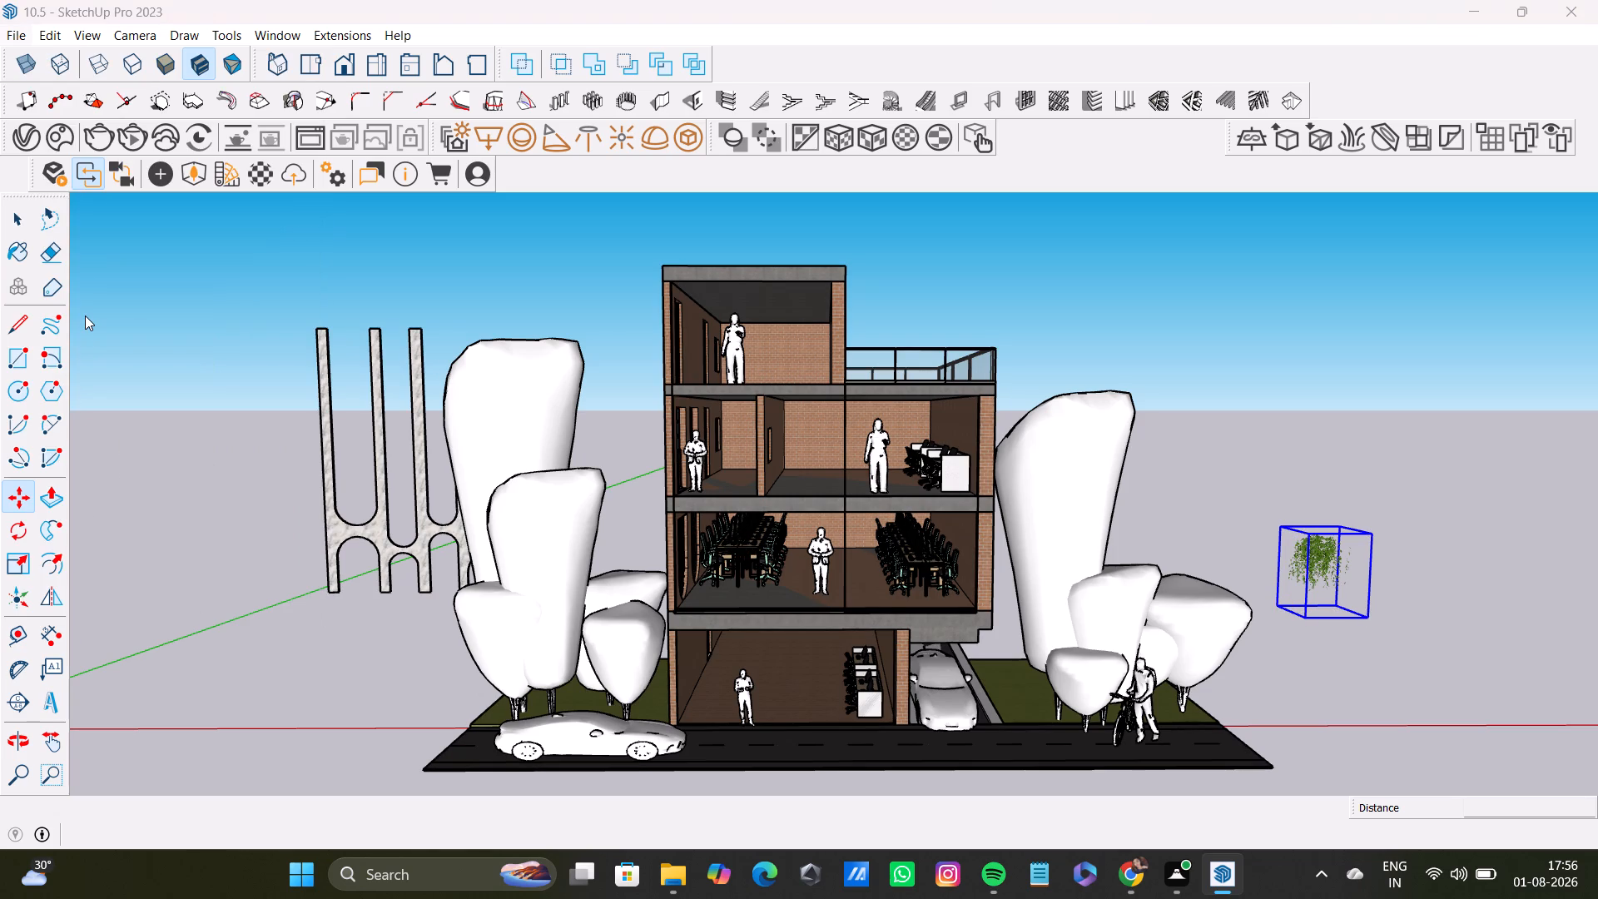
scroll(806, 589, "down", 5)
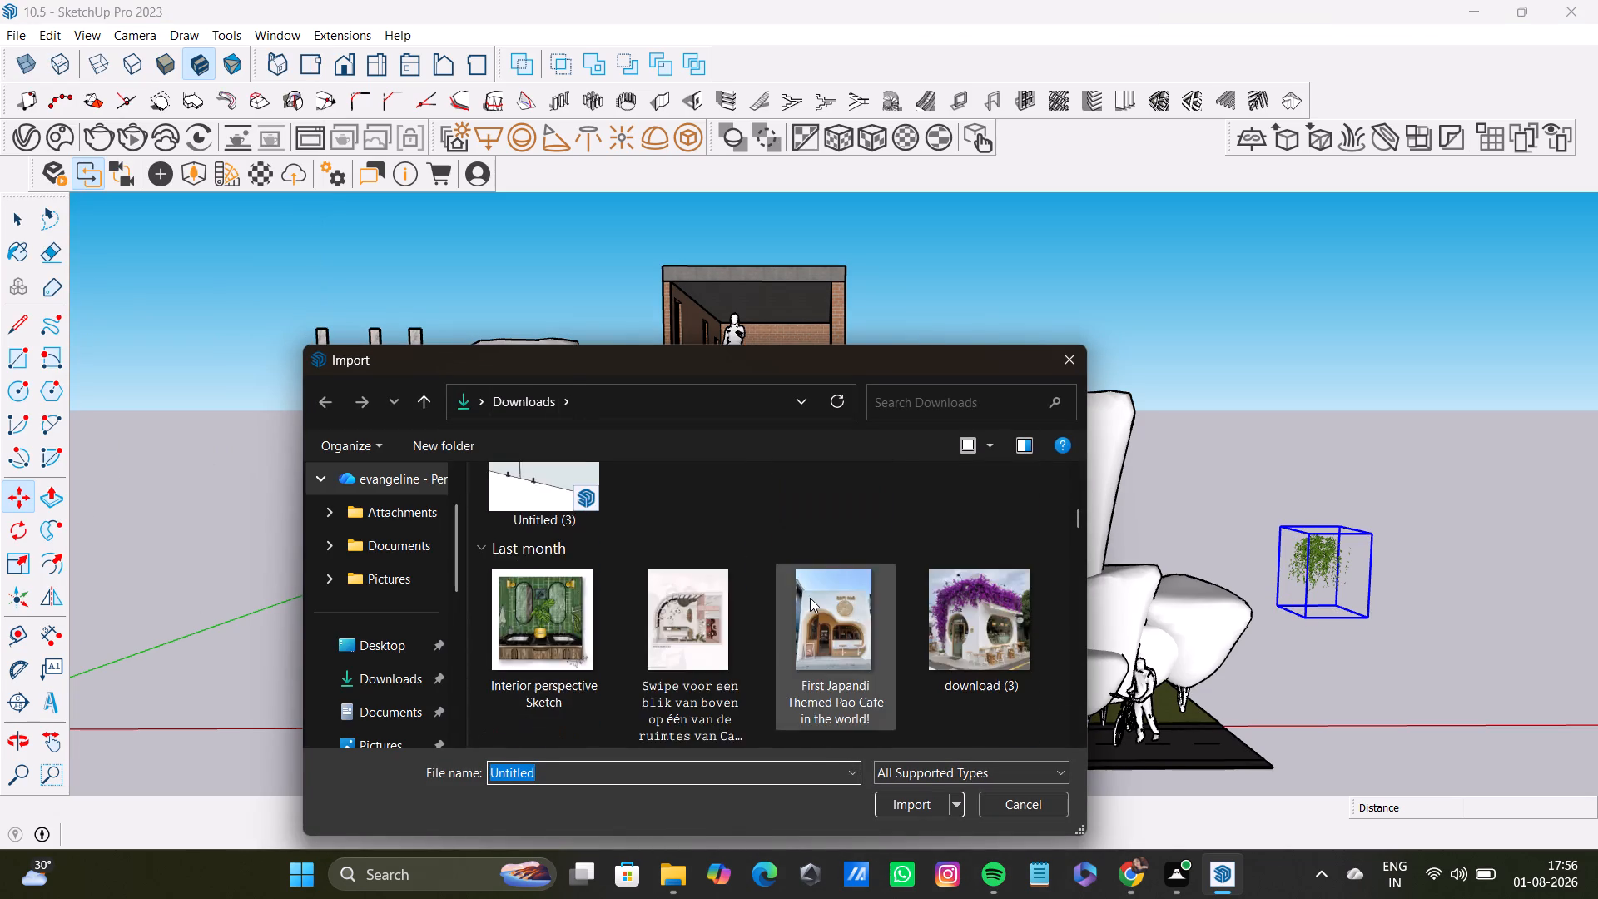
scroll(810, 598, "down", 5)
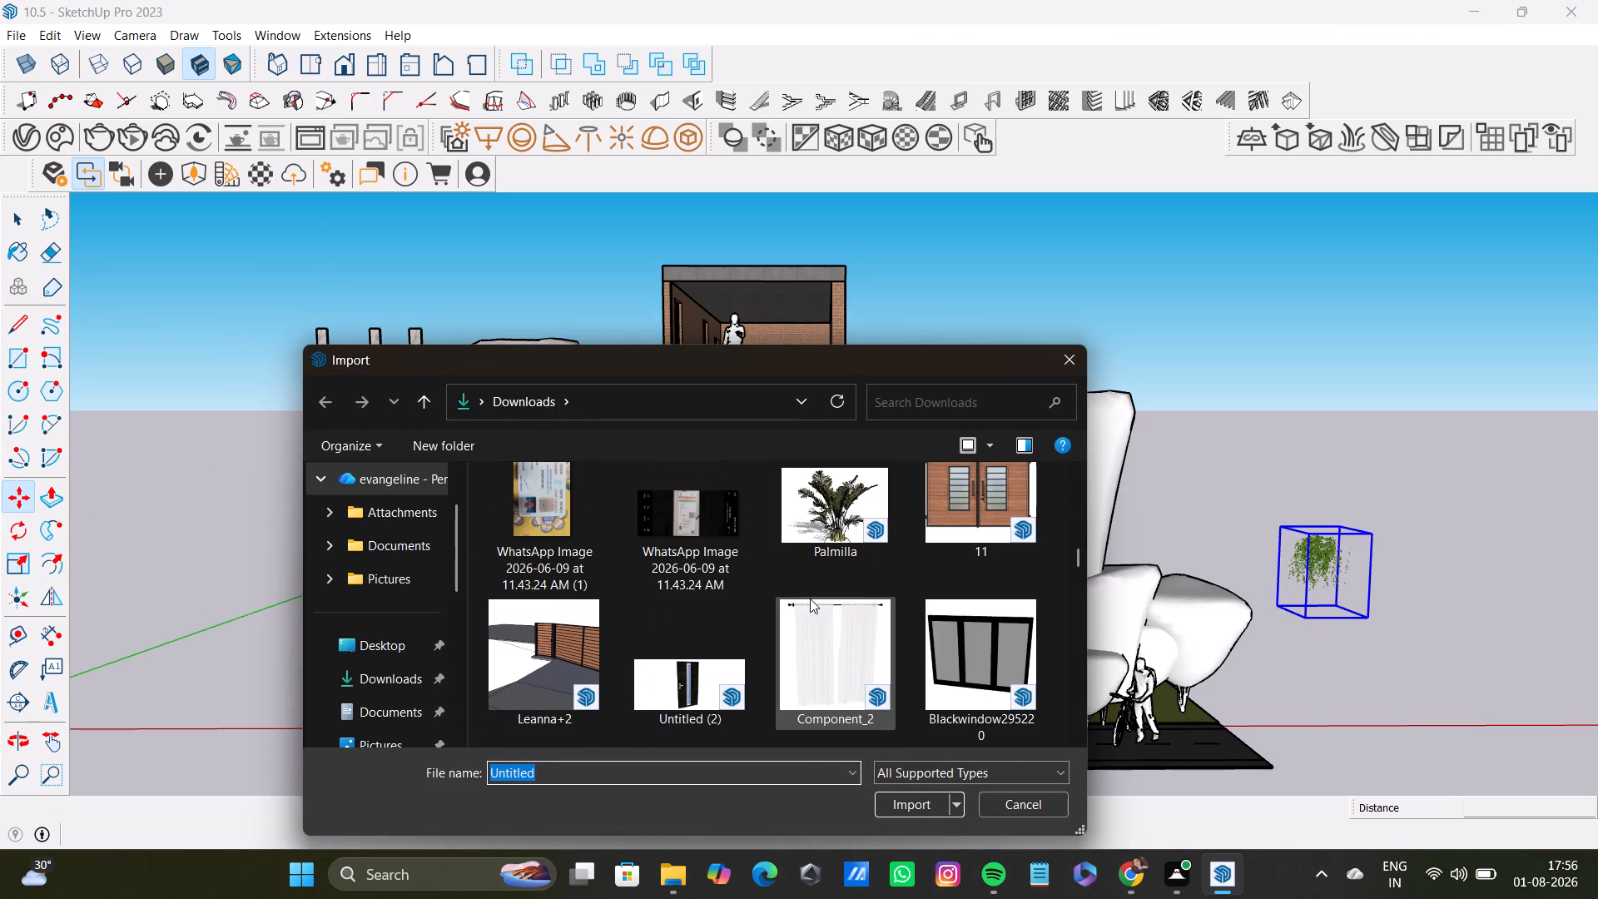
scroll(842, 548, "up", 2)
left_click(852, 560)
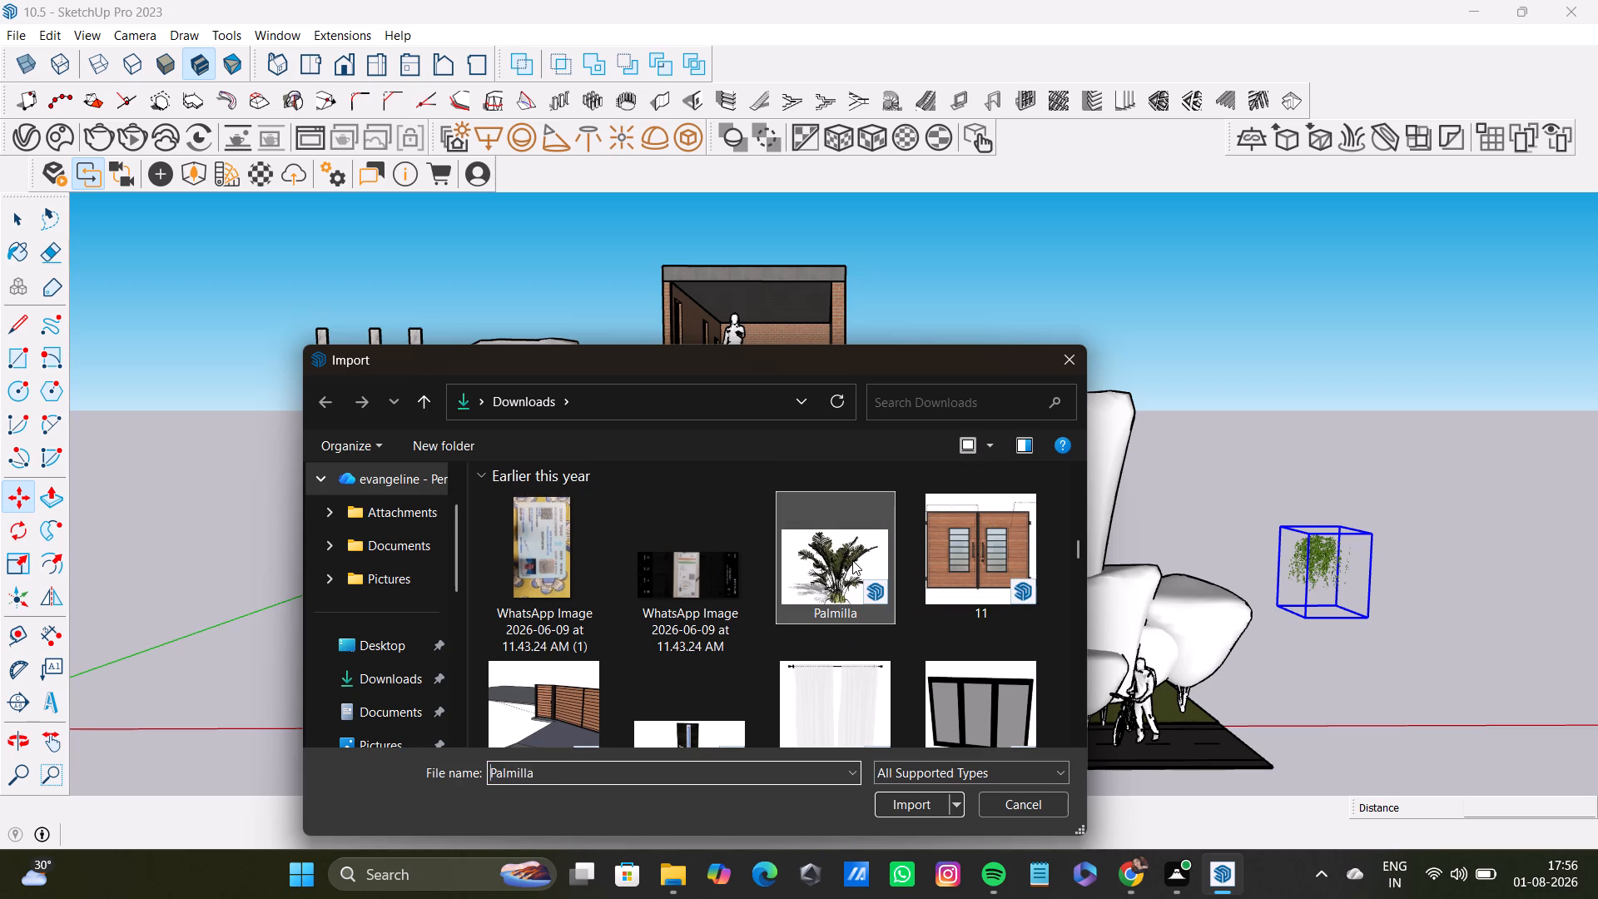
left_click(919, 808)
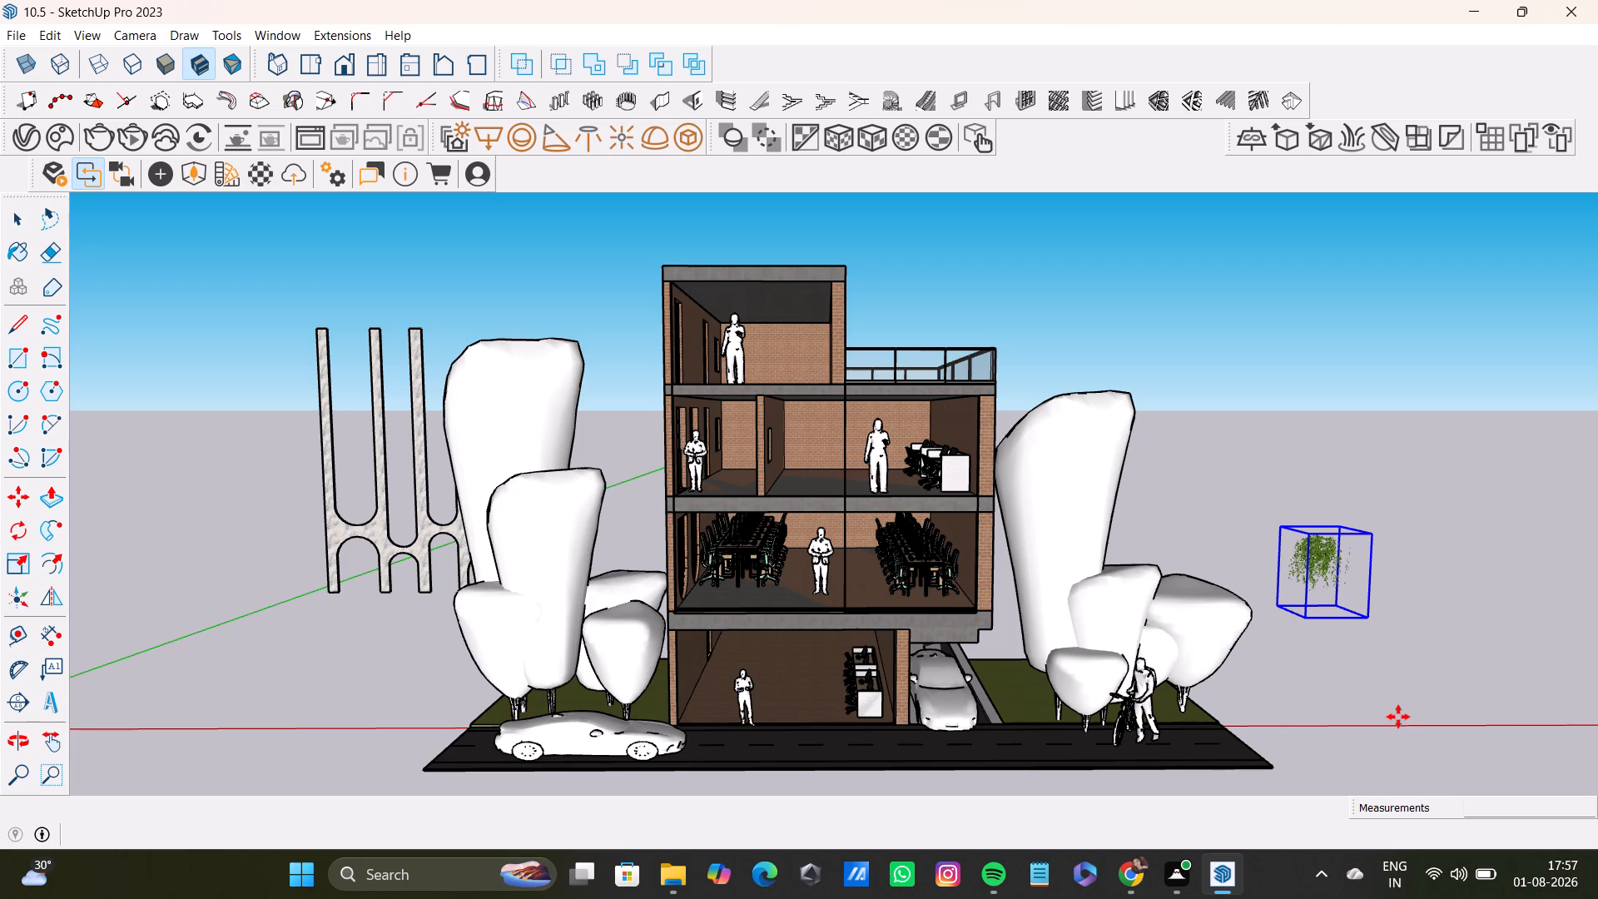
left_click(1357, 433)
left_click(1441, 653)
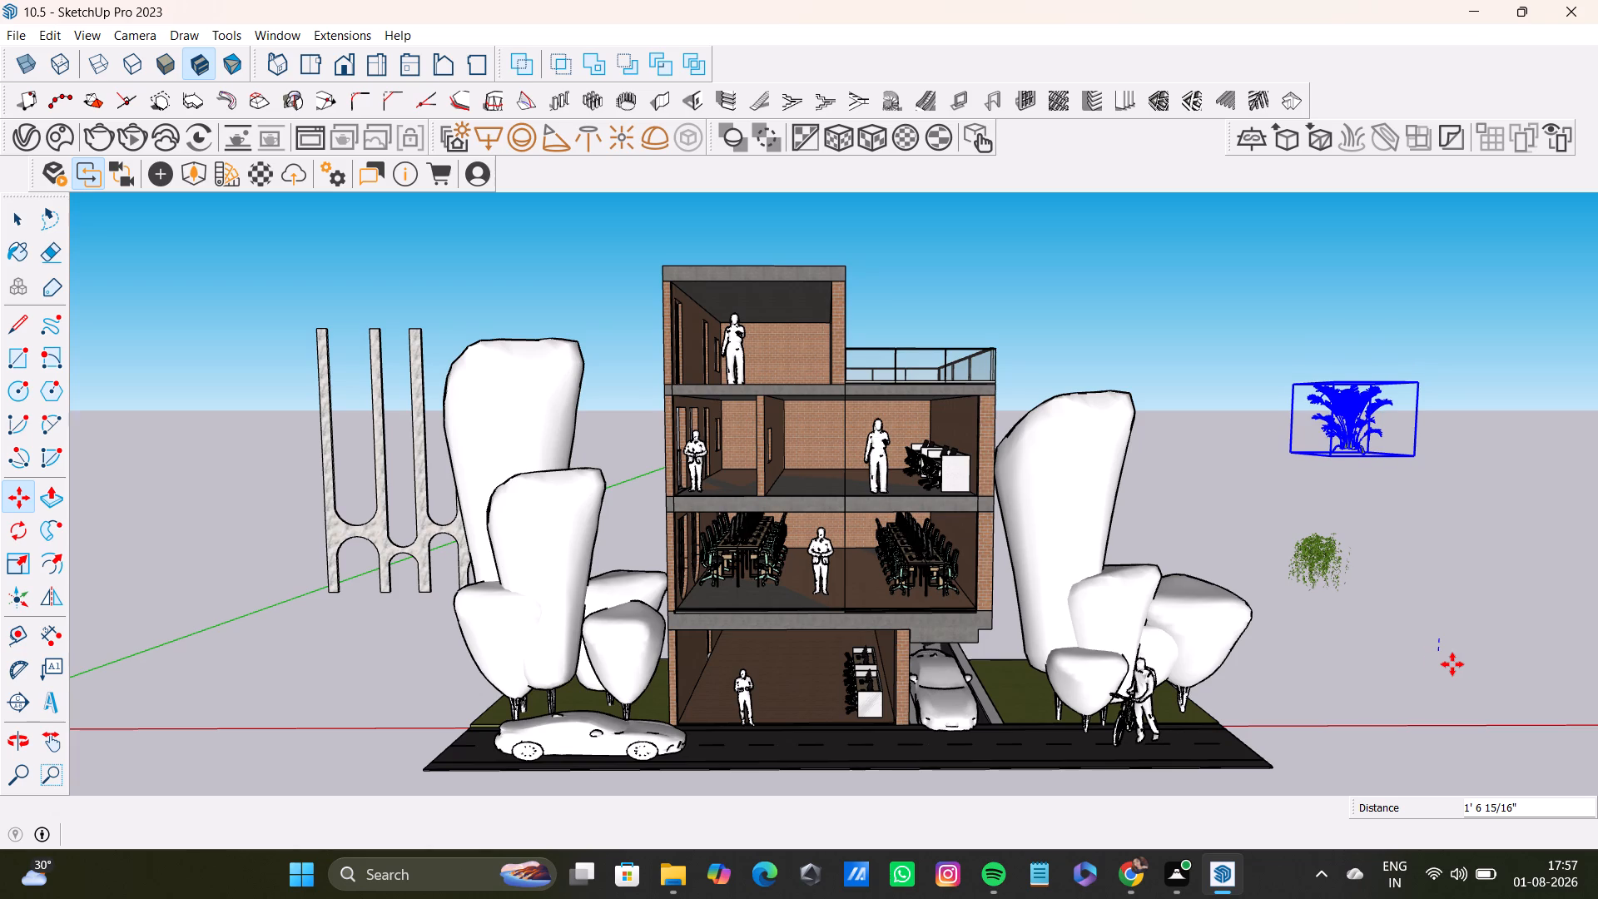
Move the Palmilla plant about 3' across the open ground behind the hanging plant.
left_click(1419, 663)
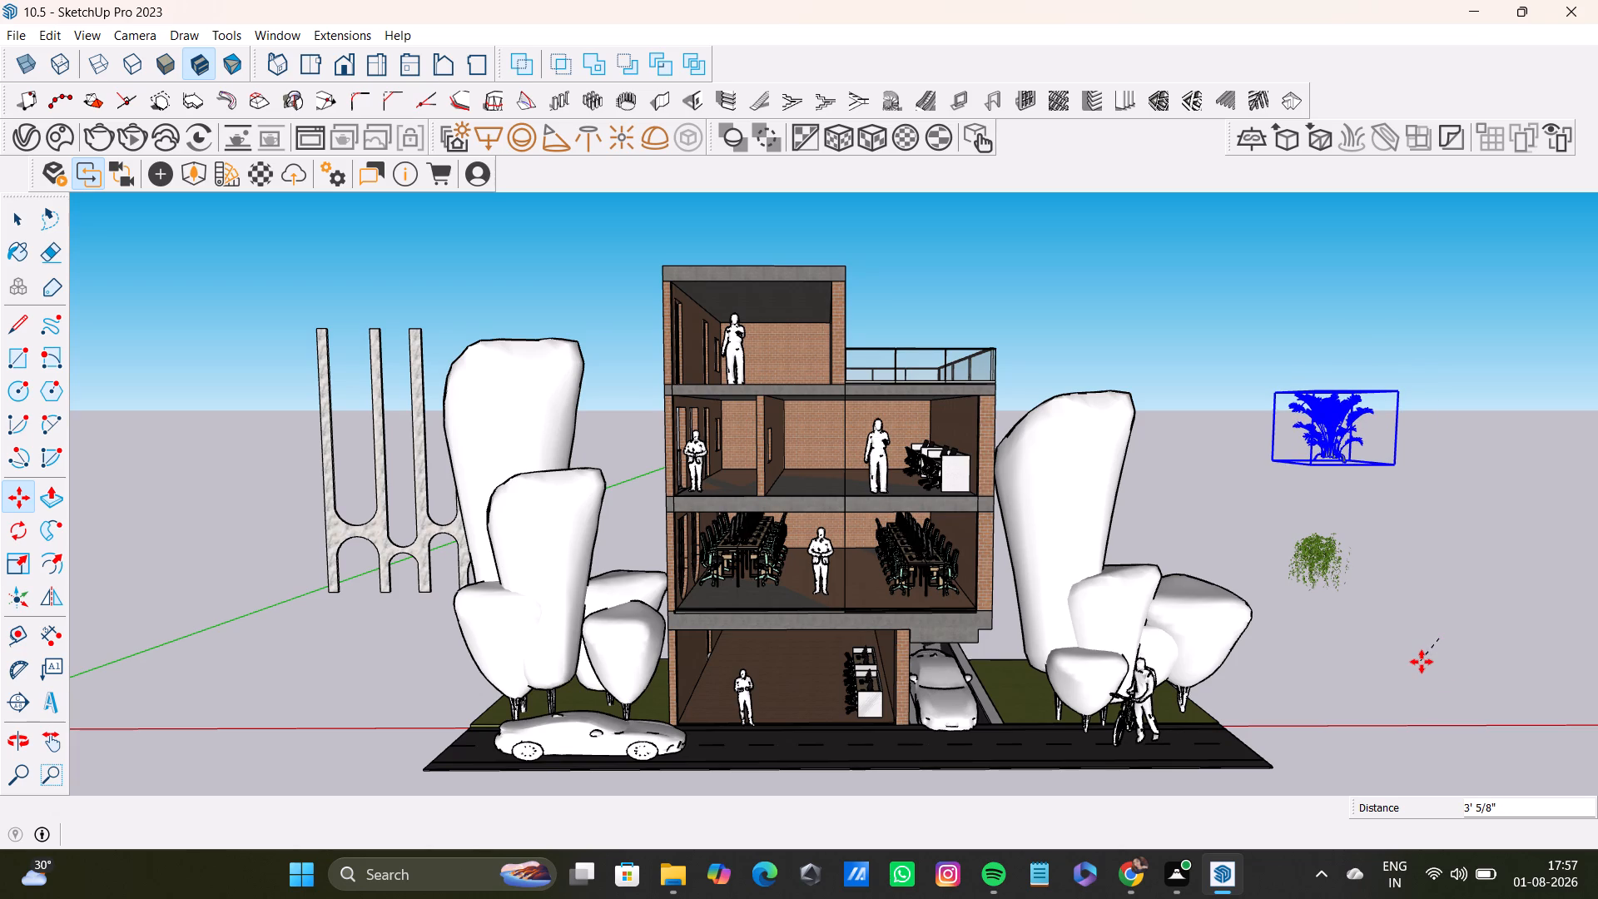
key("space")
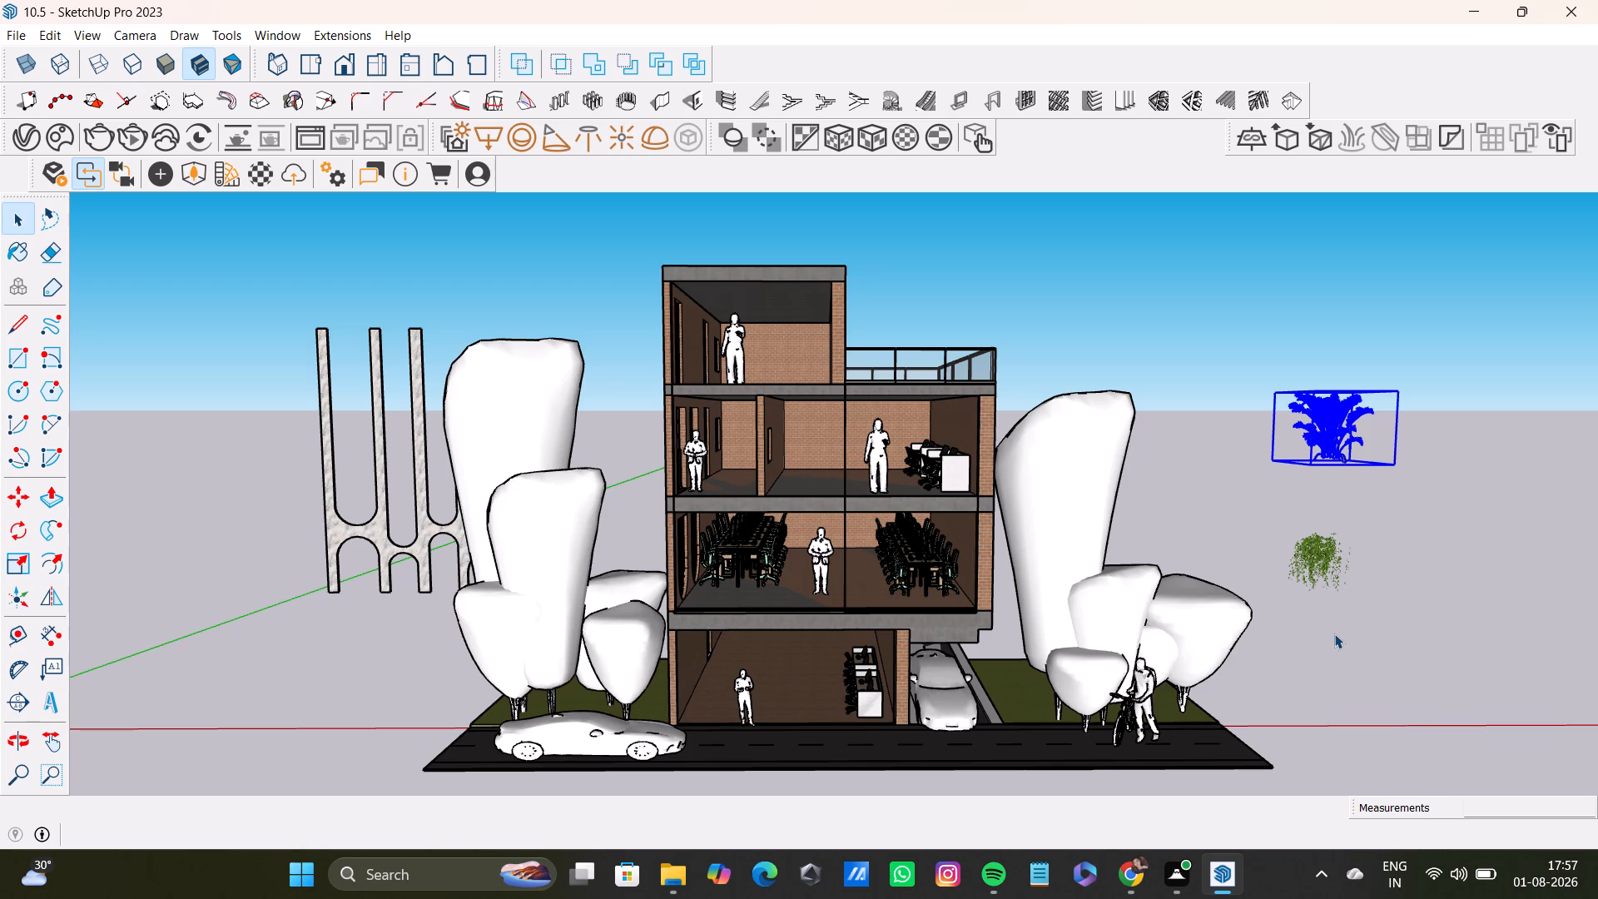
left_click(1381, 582)
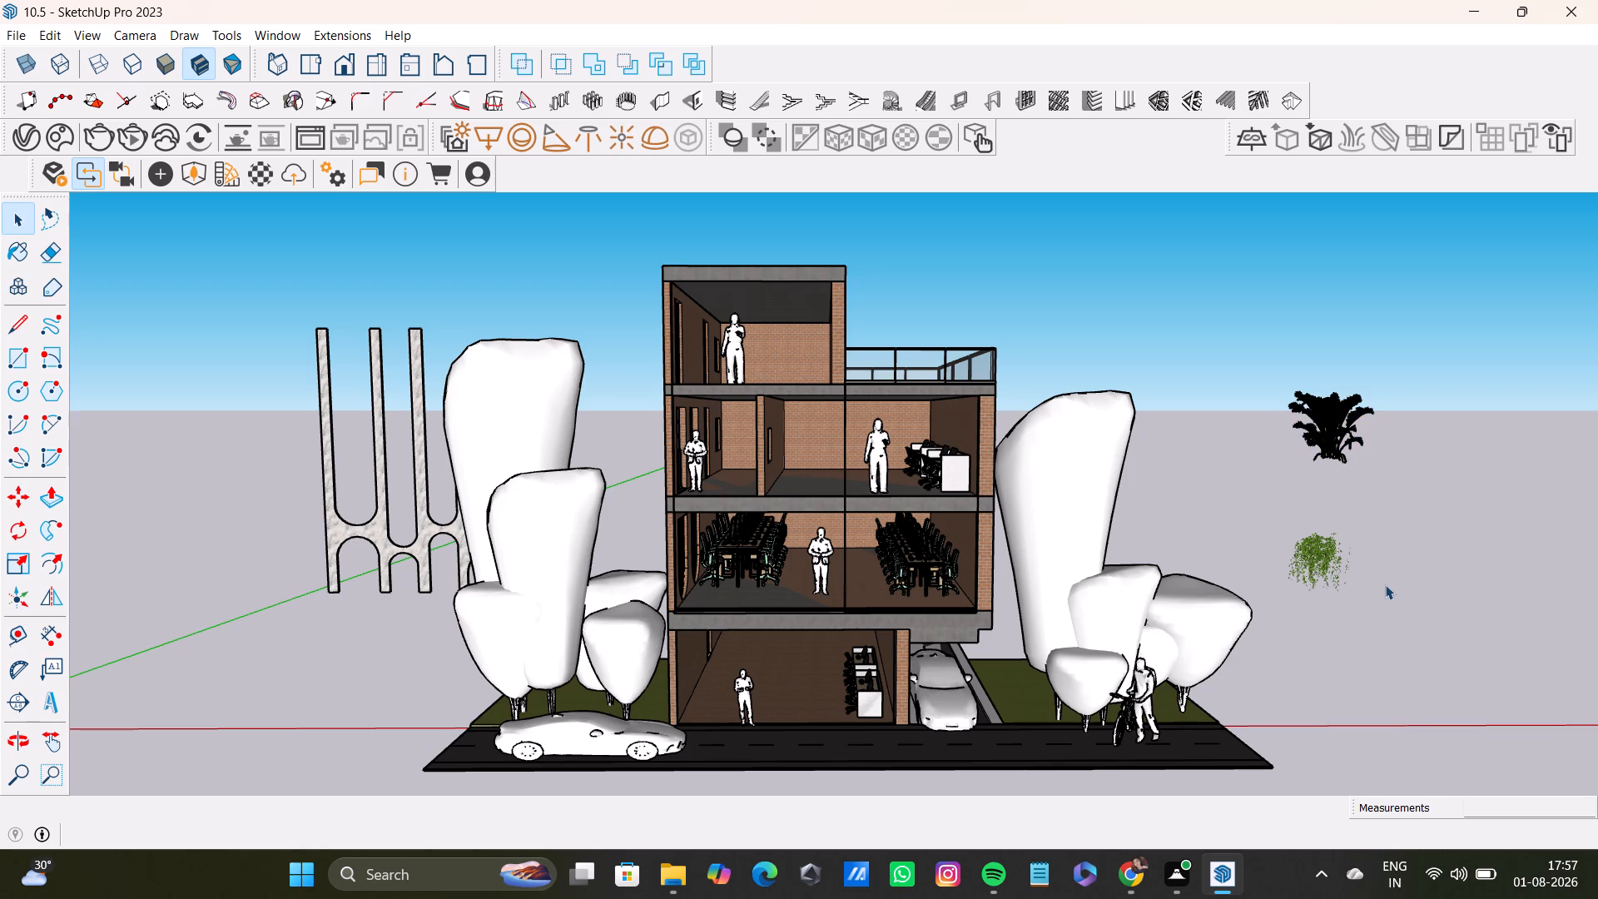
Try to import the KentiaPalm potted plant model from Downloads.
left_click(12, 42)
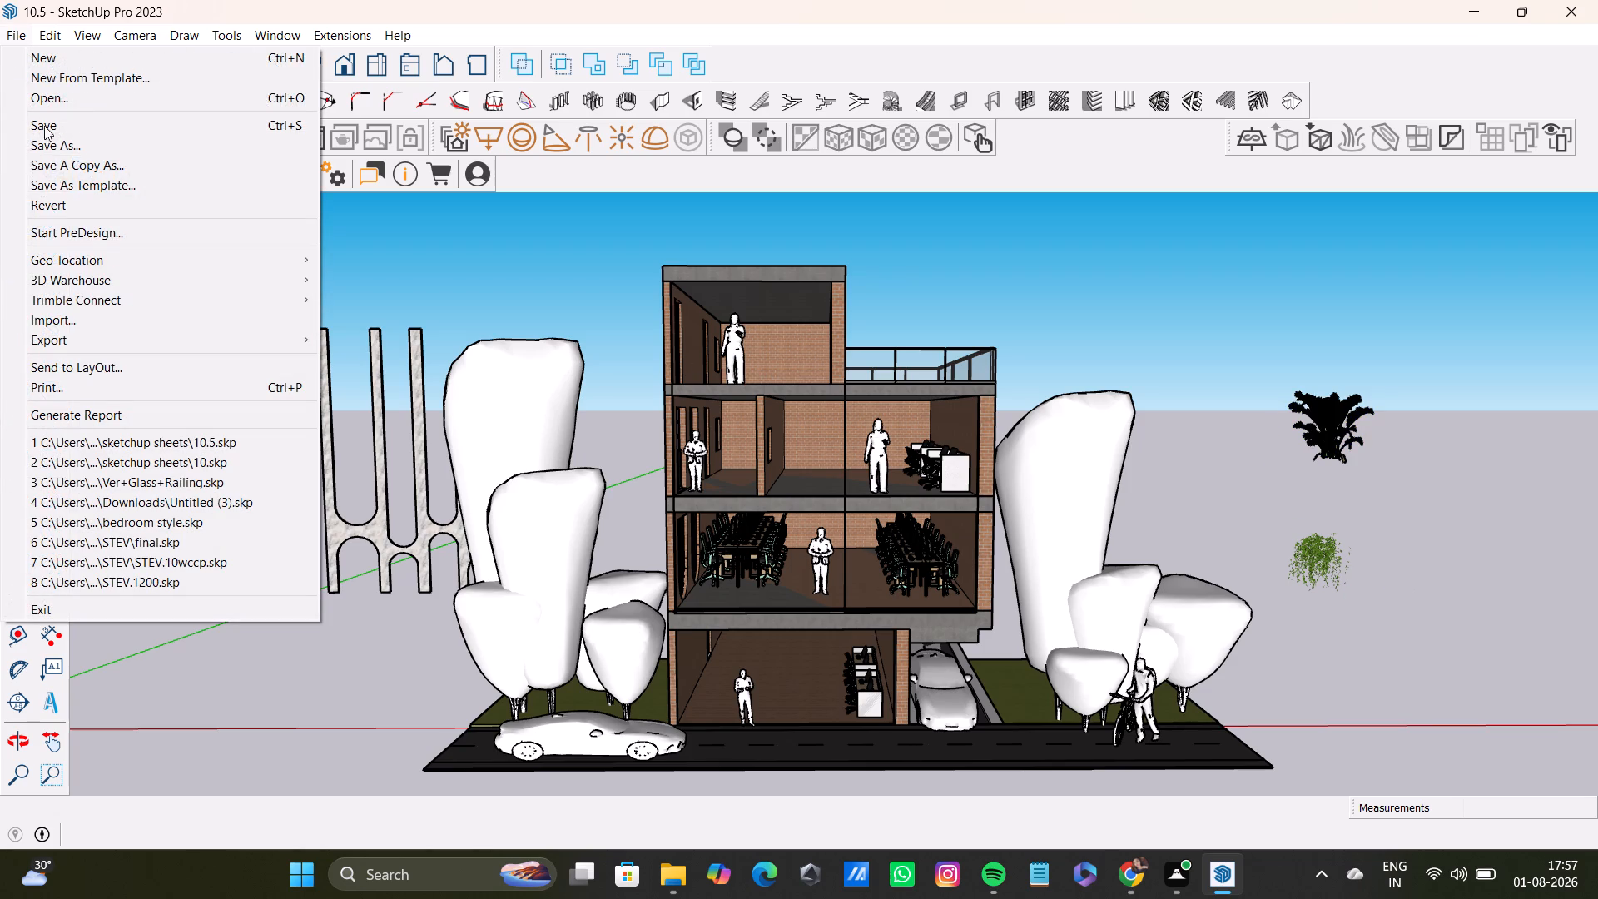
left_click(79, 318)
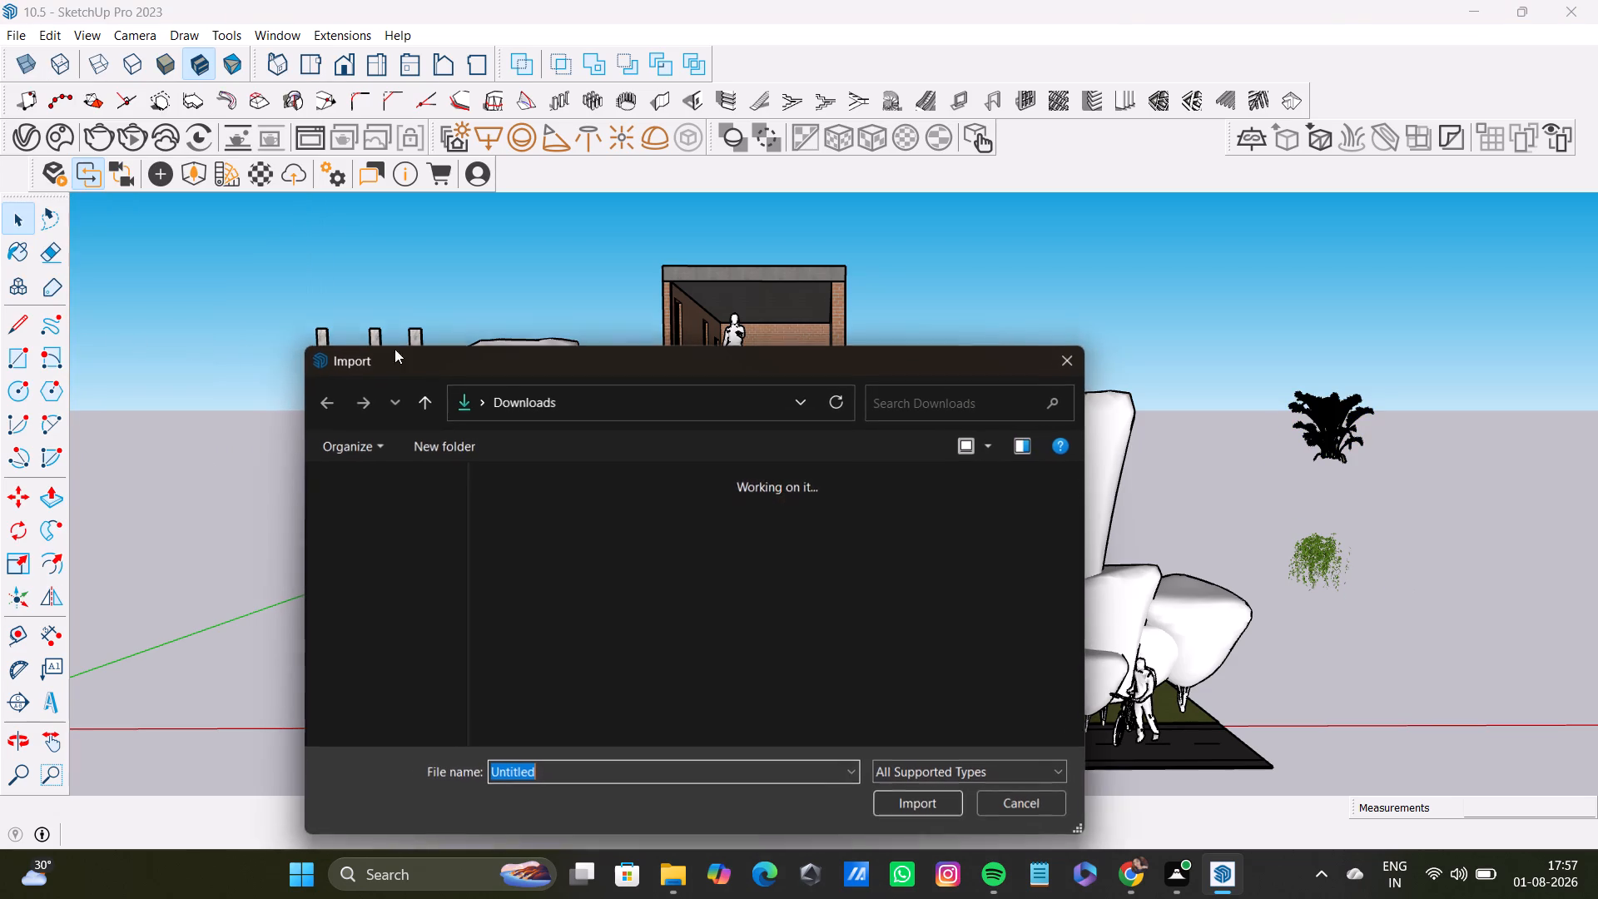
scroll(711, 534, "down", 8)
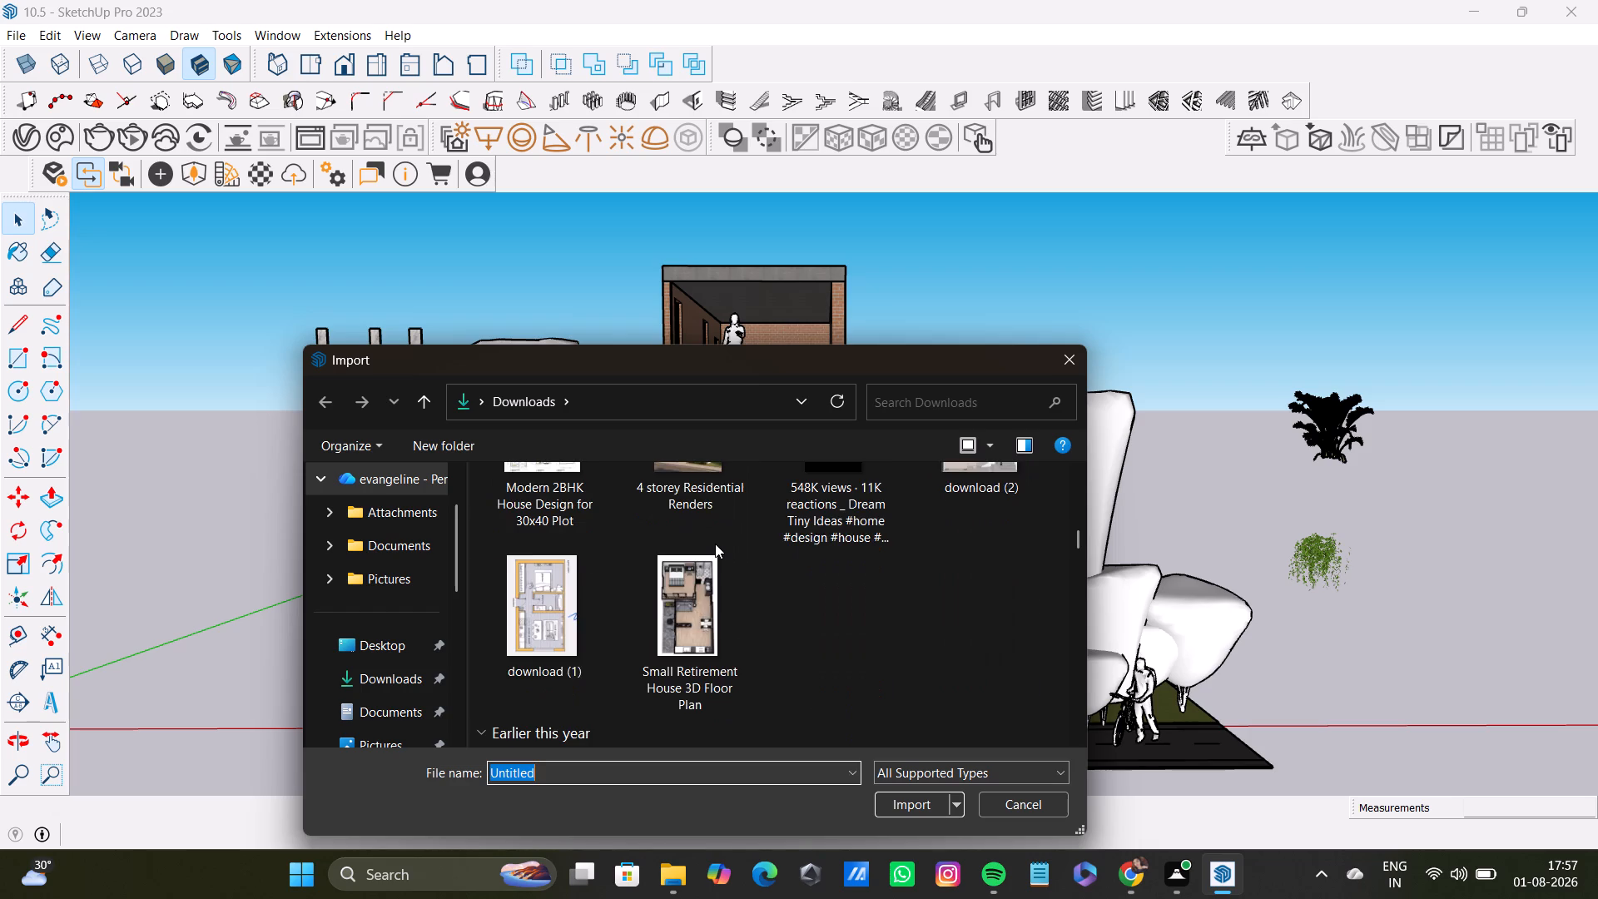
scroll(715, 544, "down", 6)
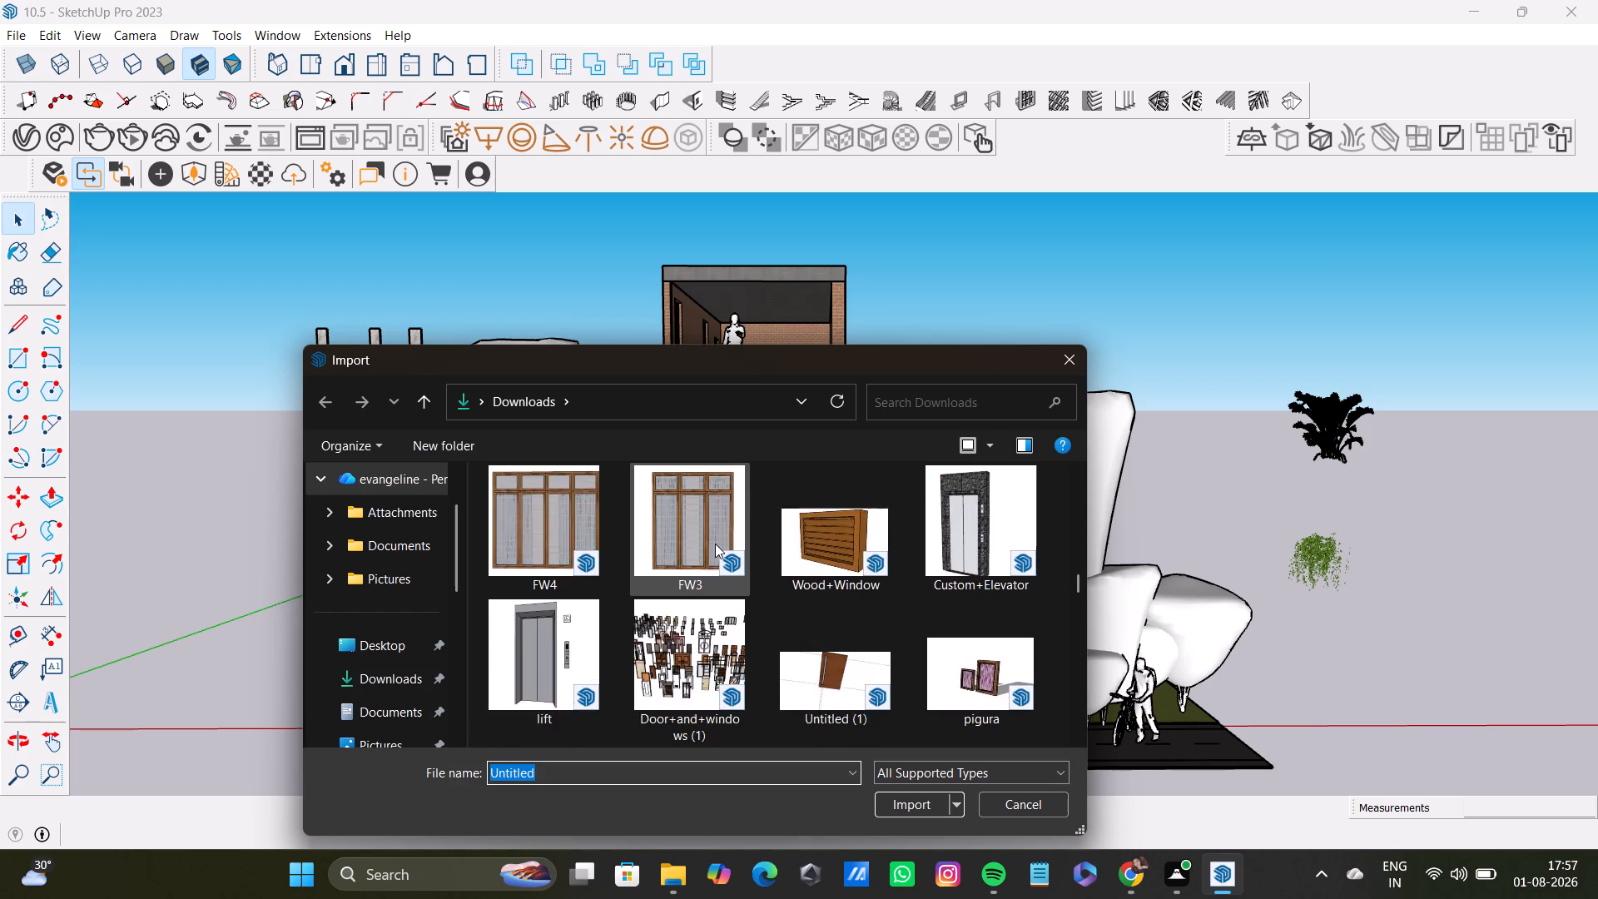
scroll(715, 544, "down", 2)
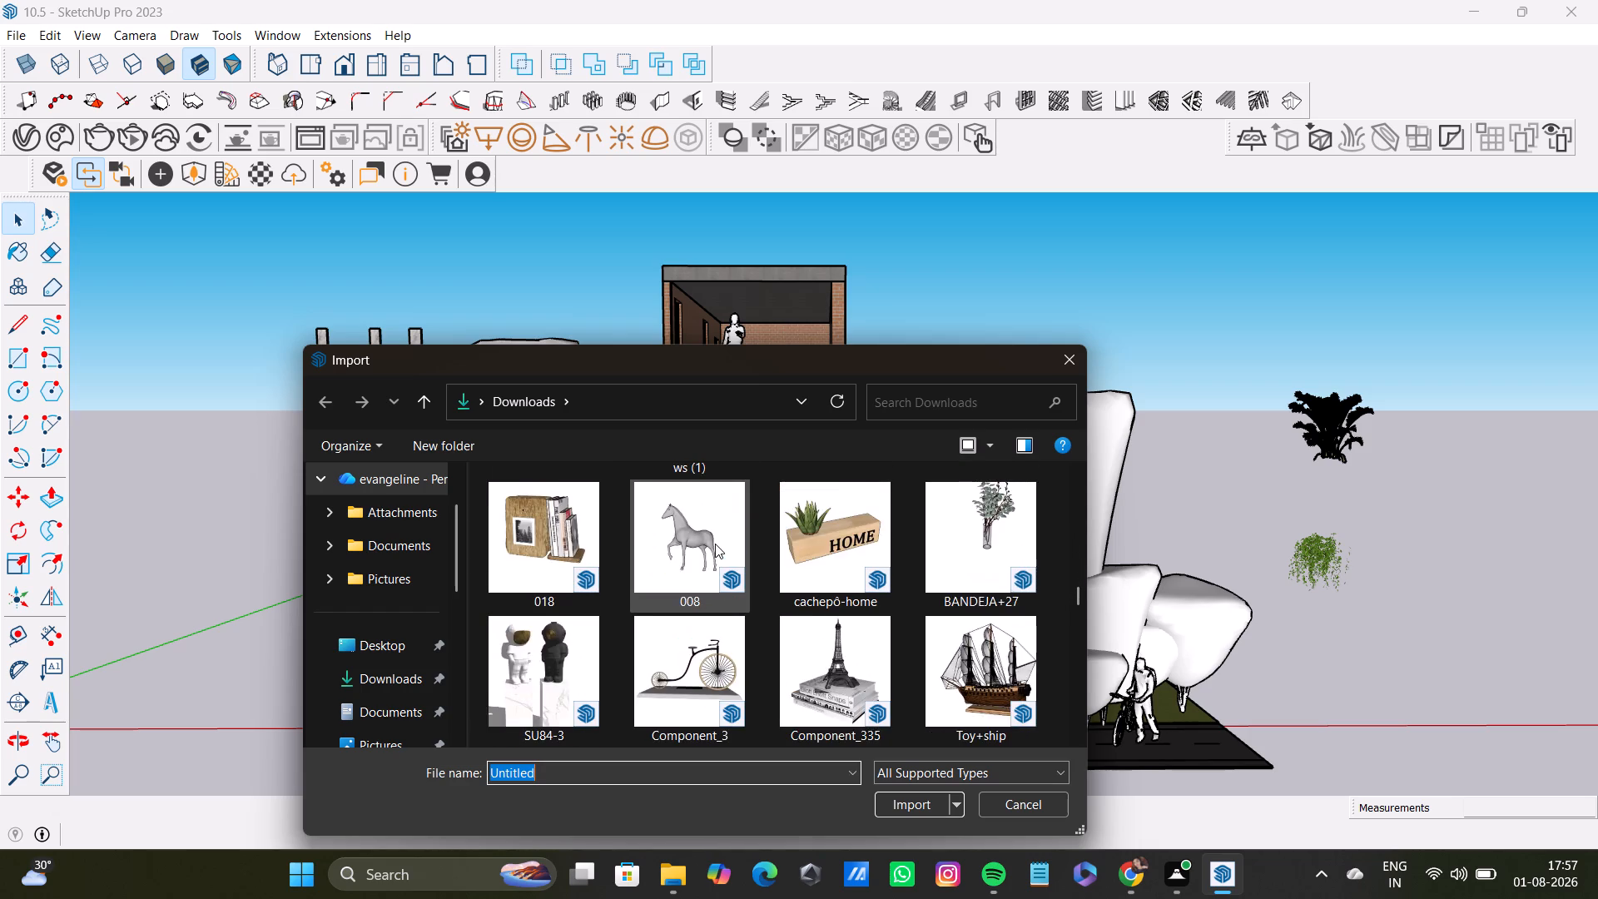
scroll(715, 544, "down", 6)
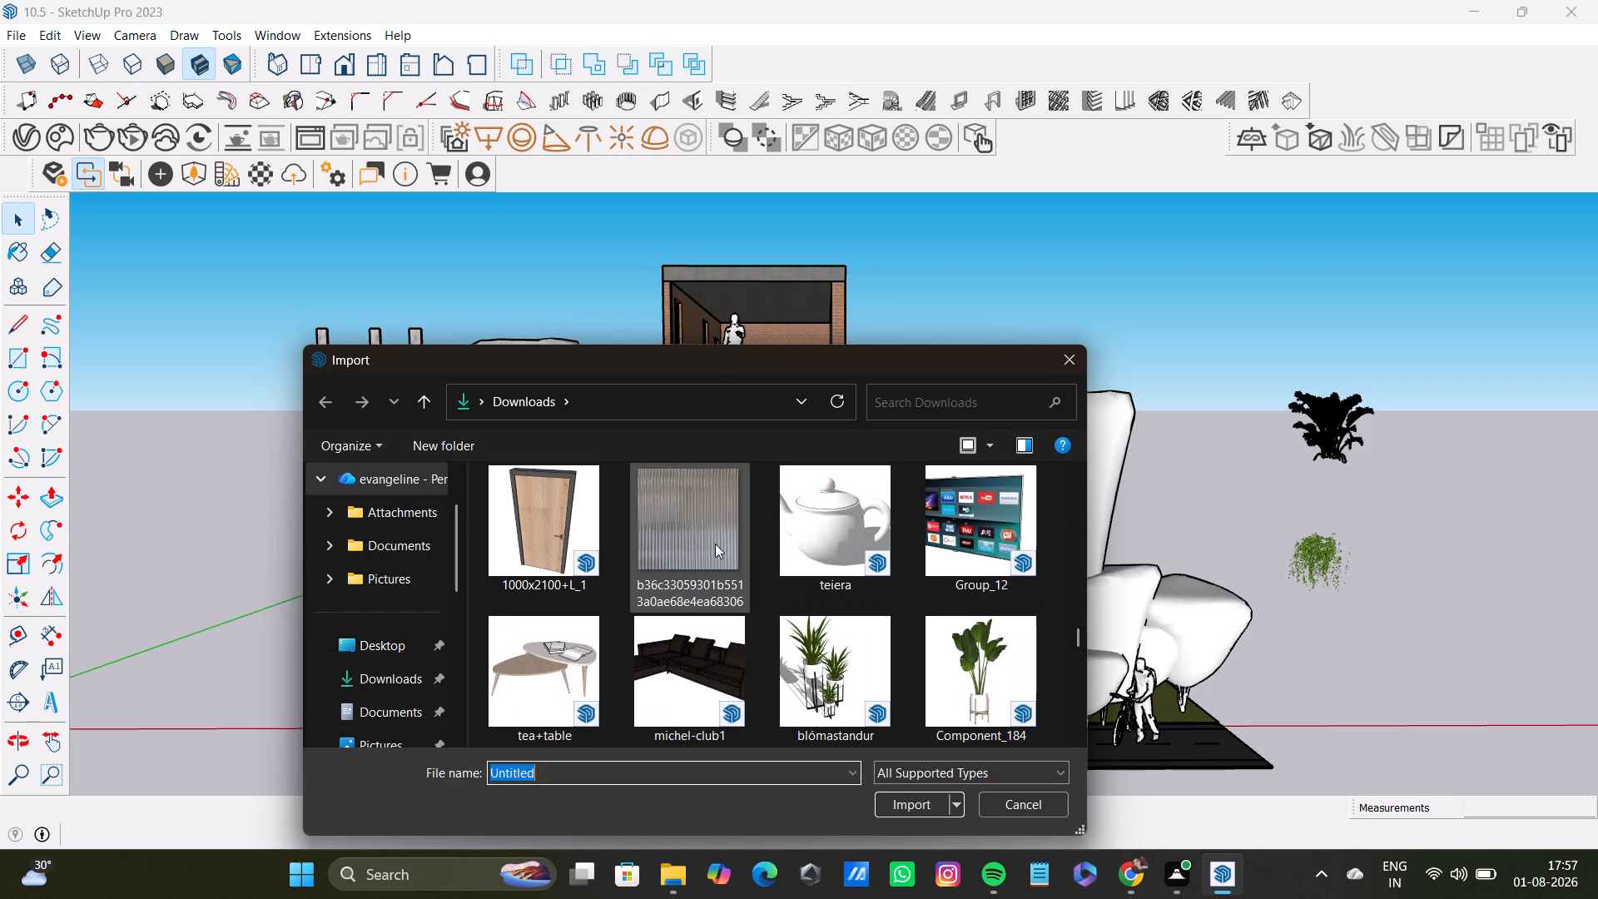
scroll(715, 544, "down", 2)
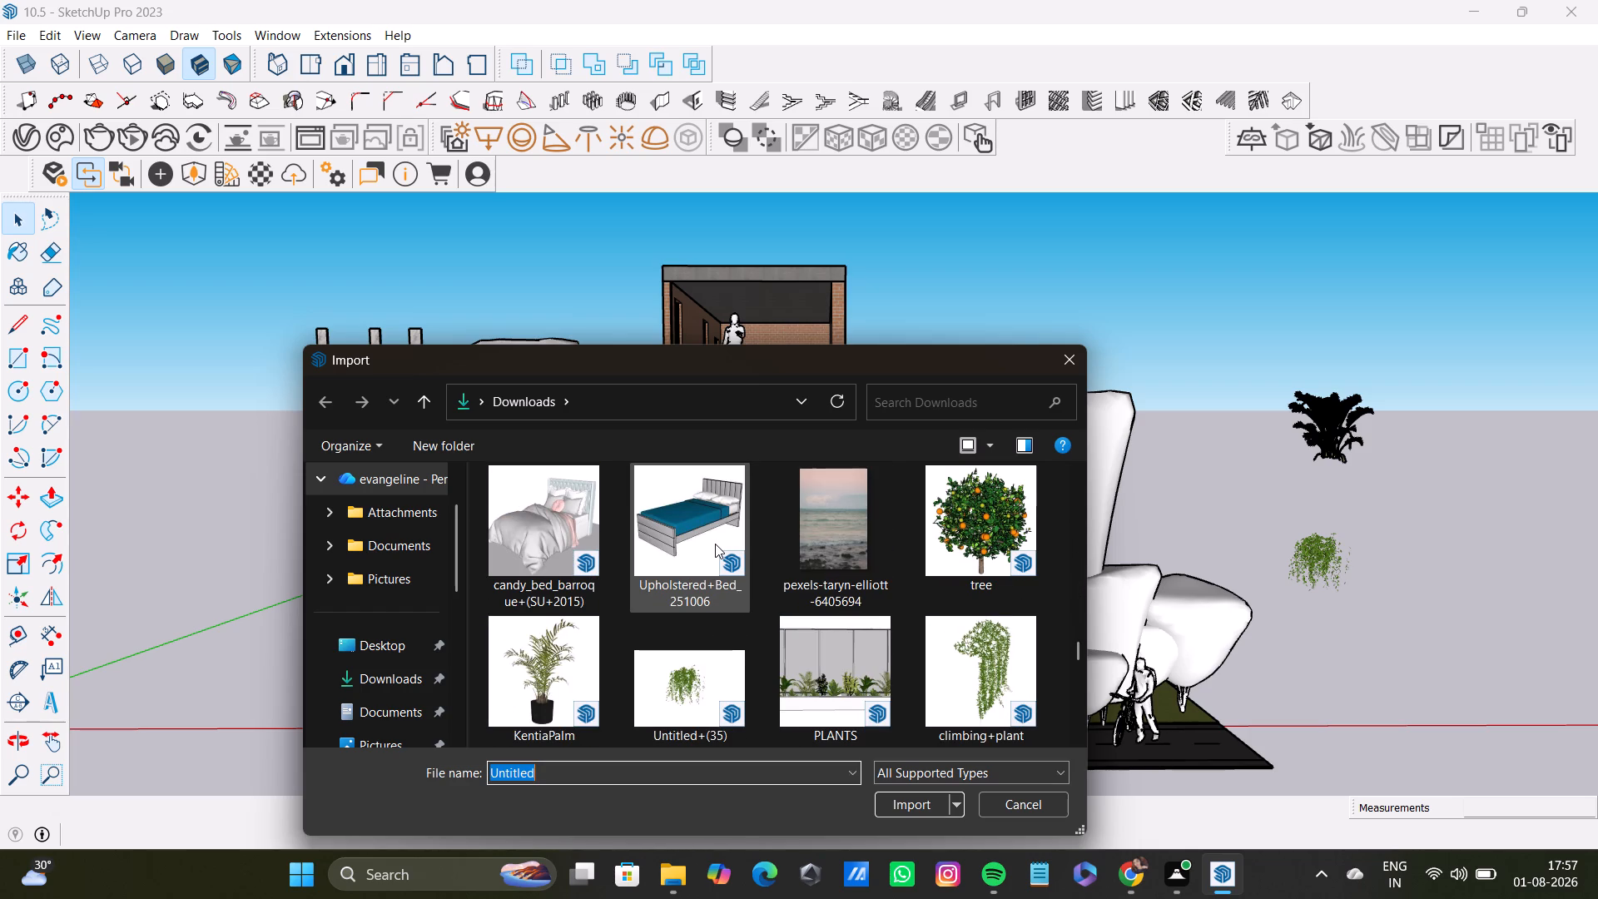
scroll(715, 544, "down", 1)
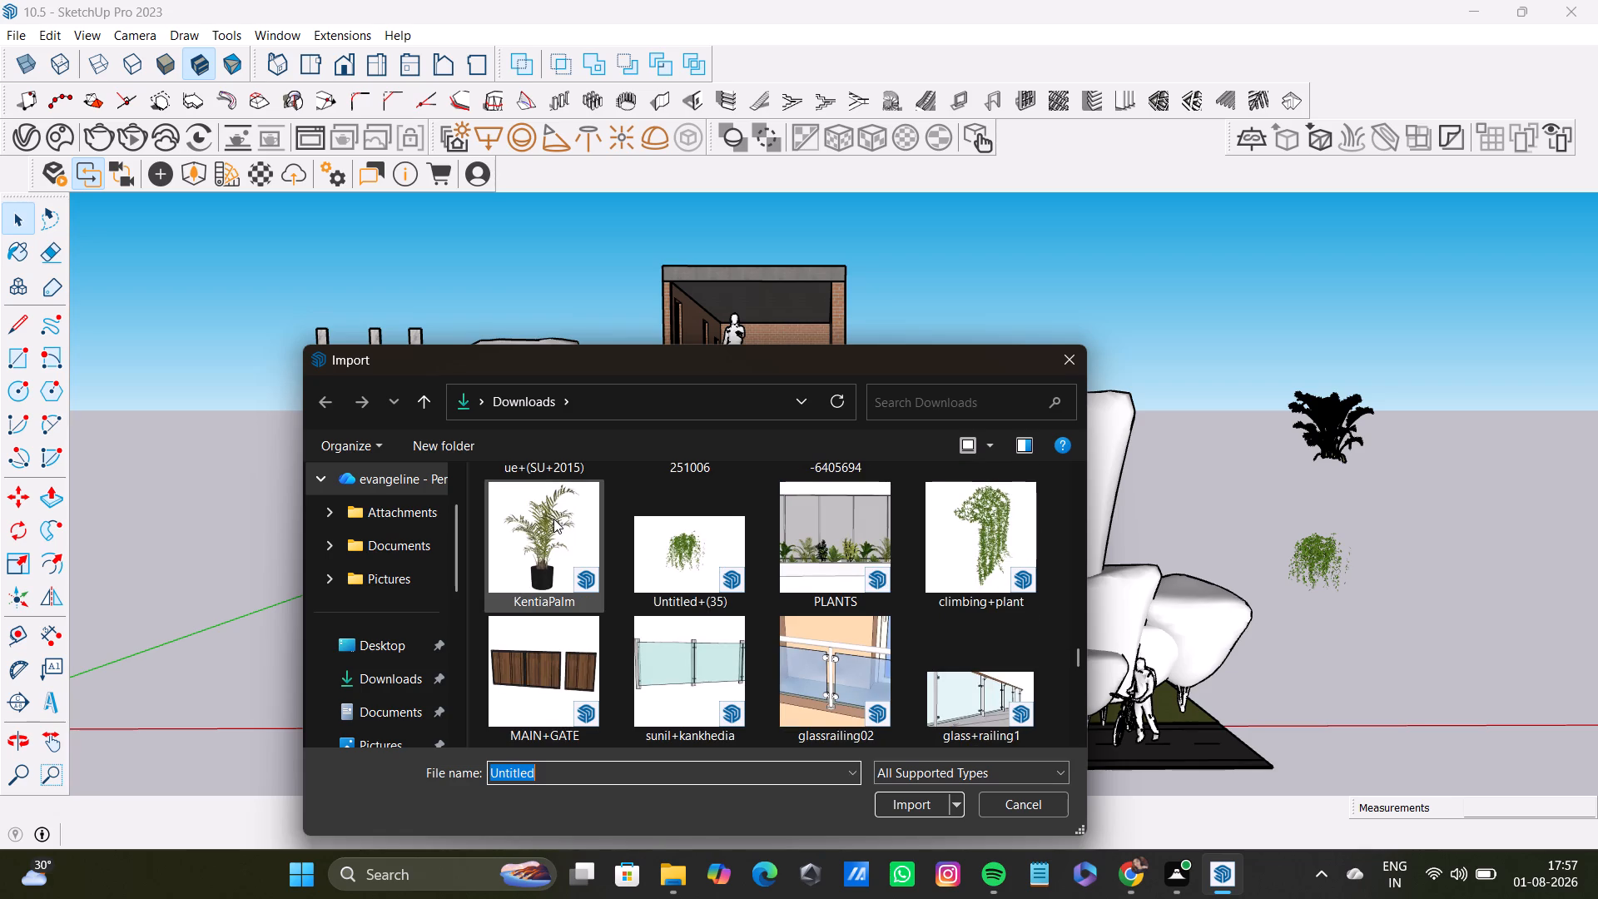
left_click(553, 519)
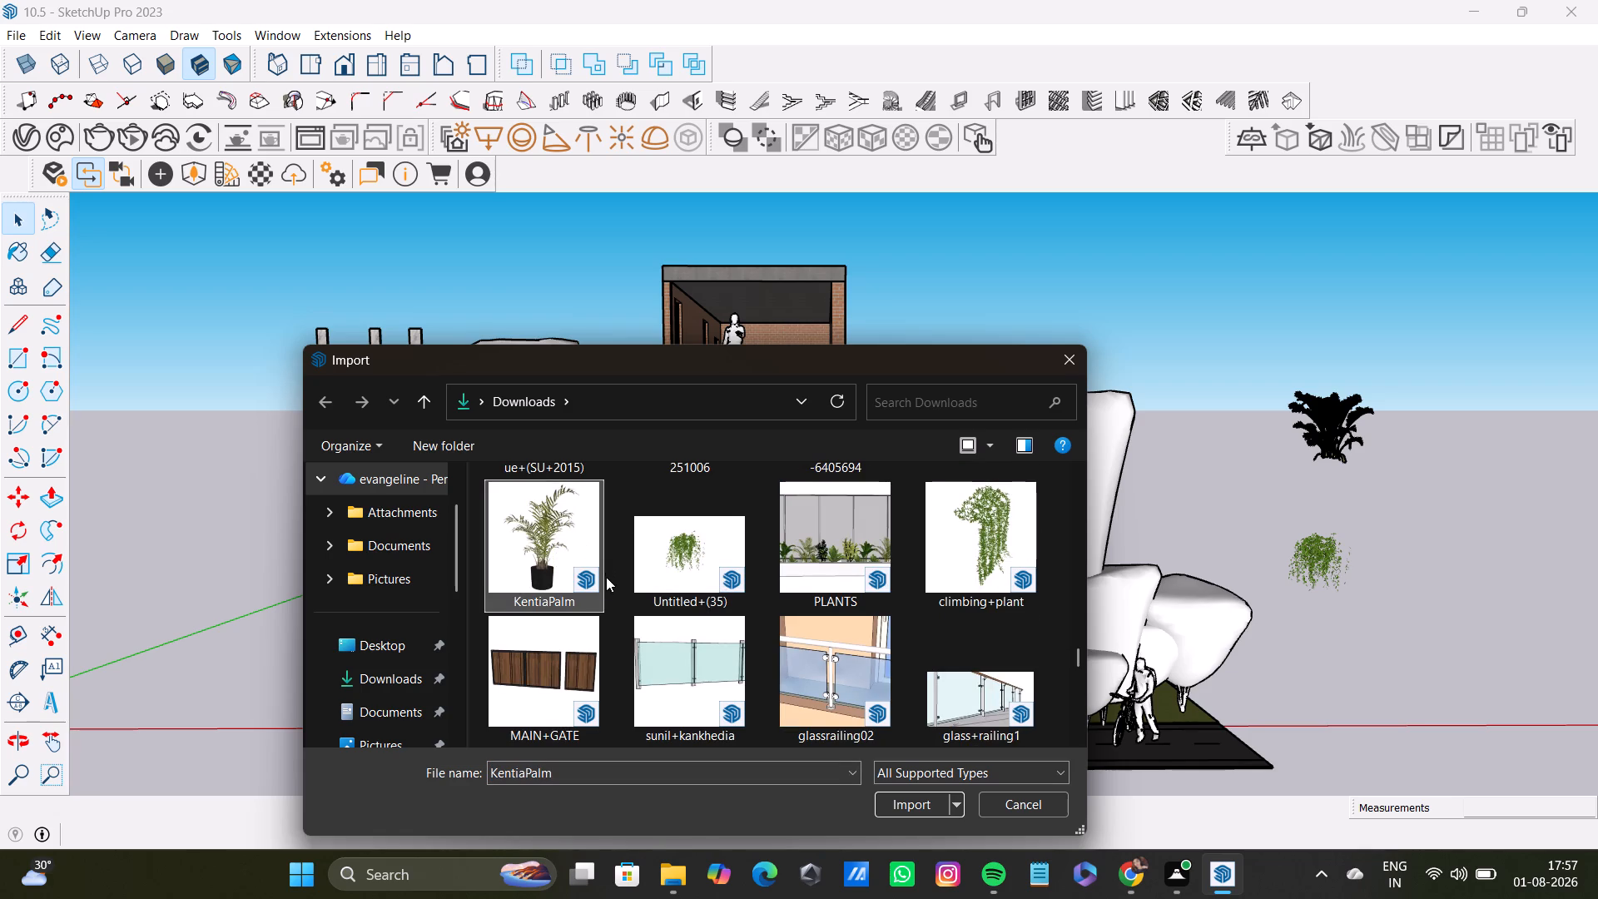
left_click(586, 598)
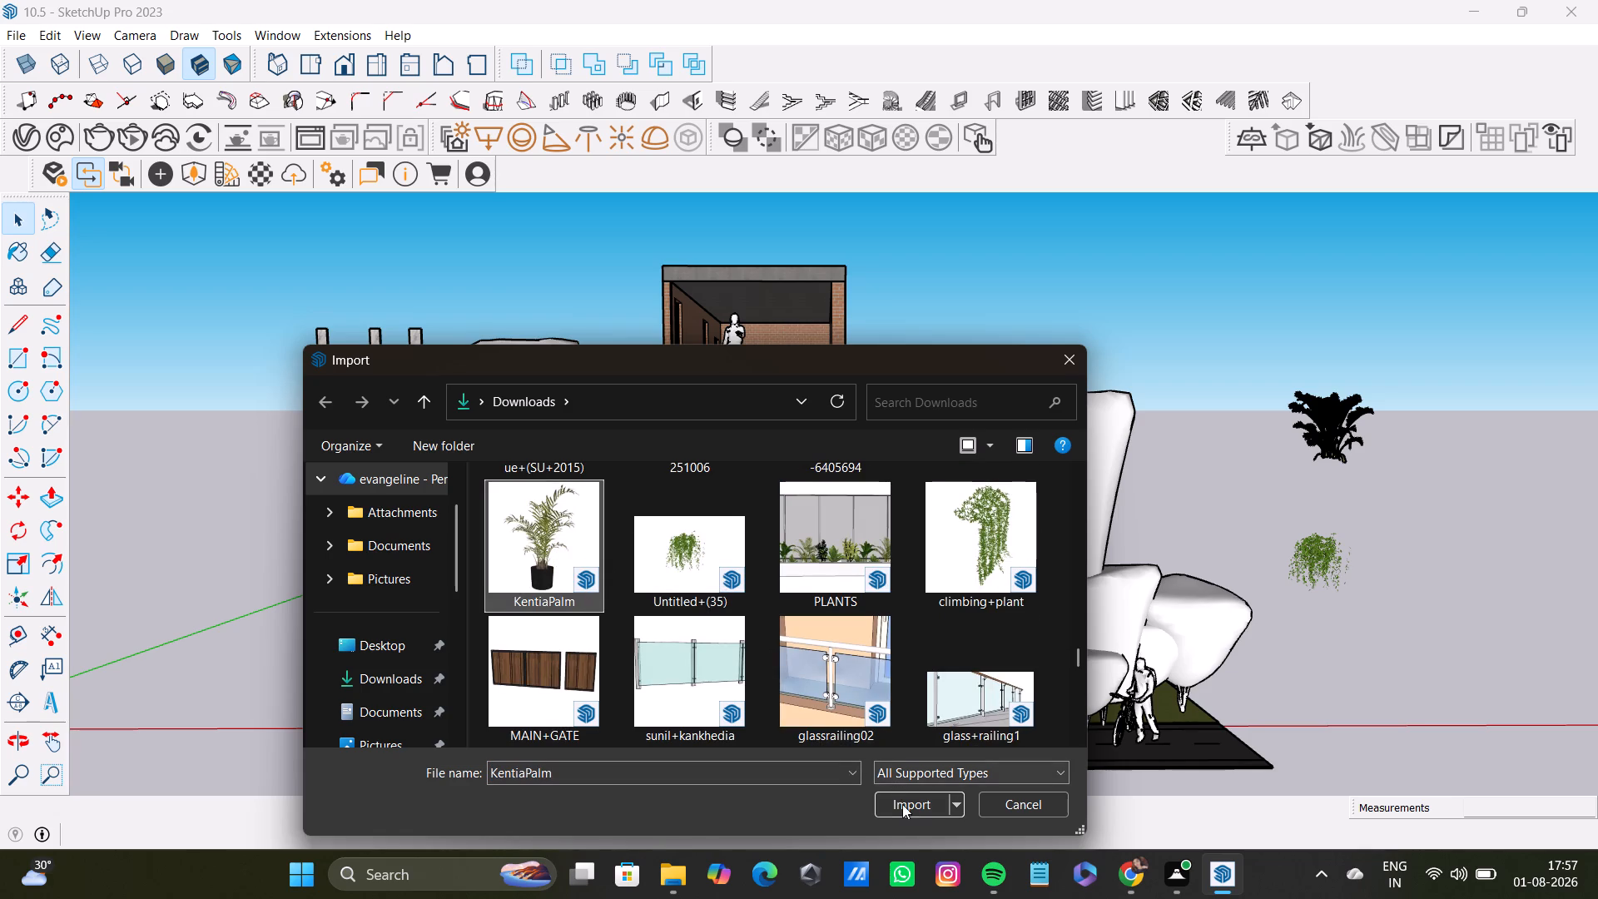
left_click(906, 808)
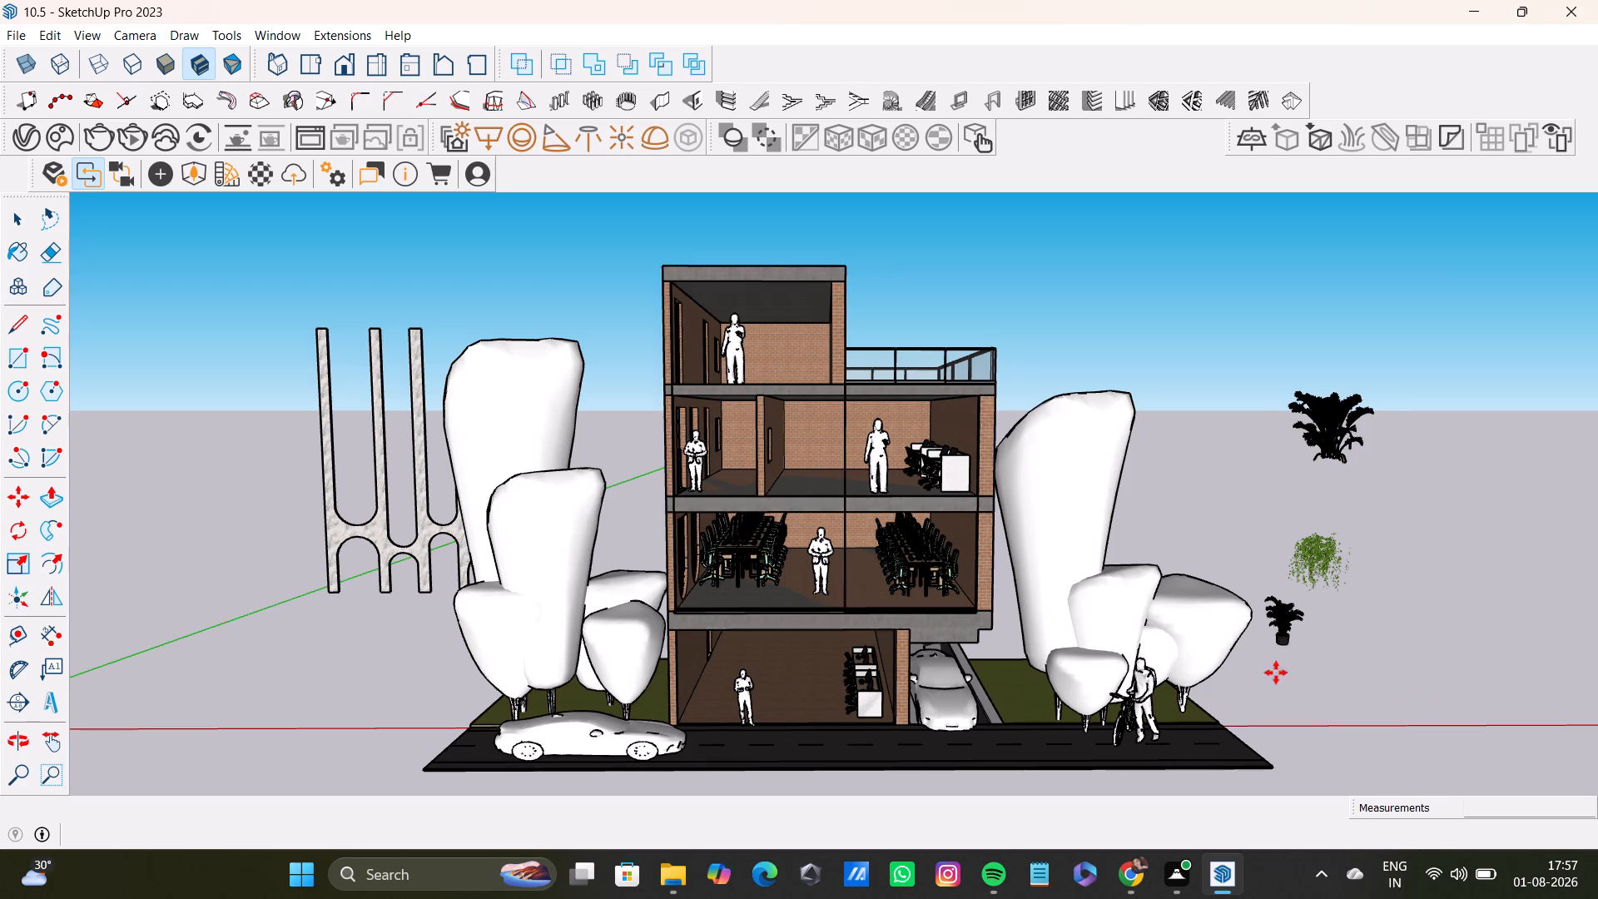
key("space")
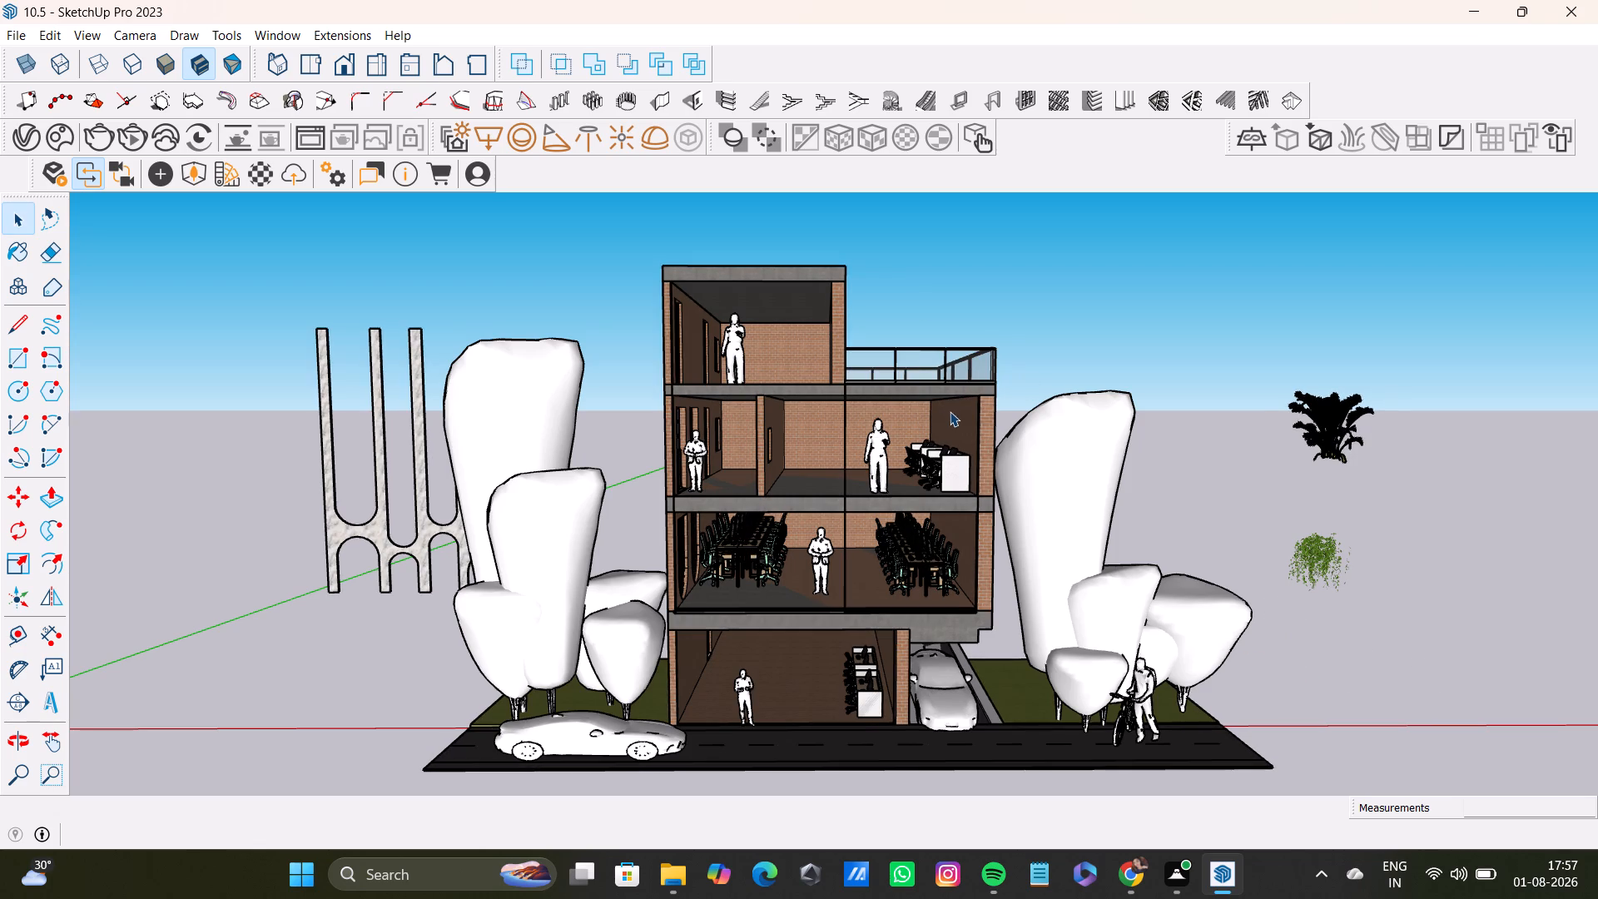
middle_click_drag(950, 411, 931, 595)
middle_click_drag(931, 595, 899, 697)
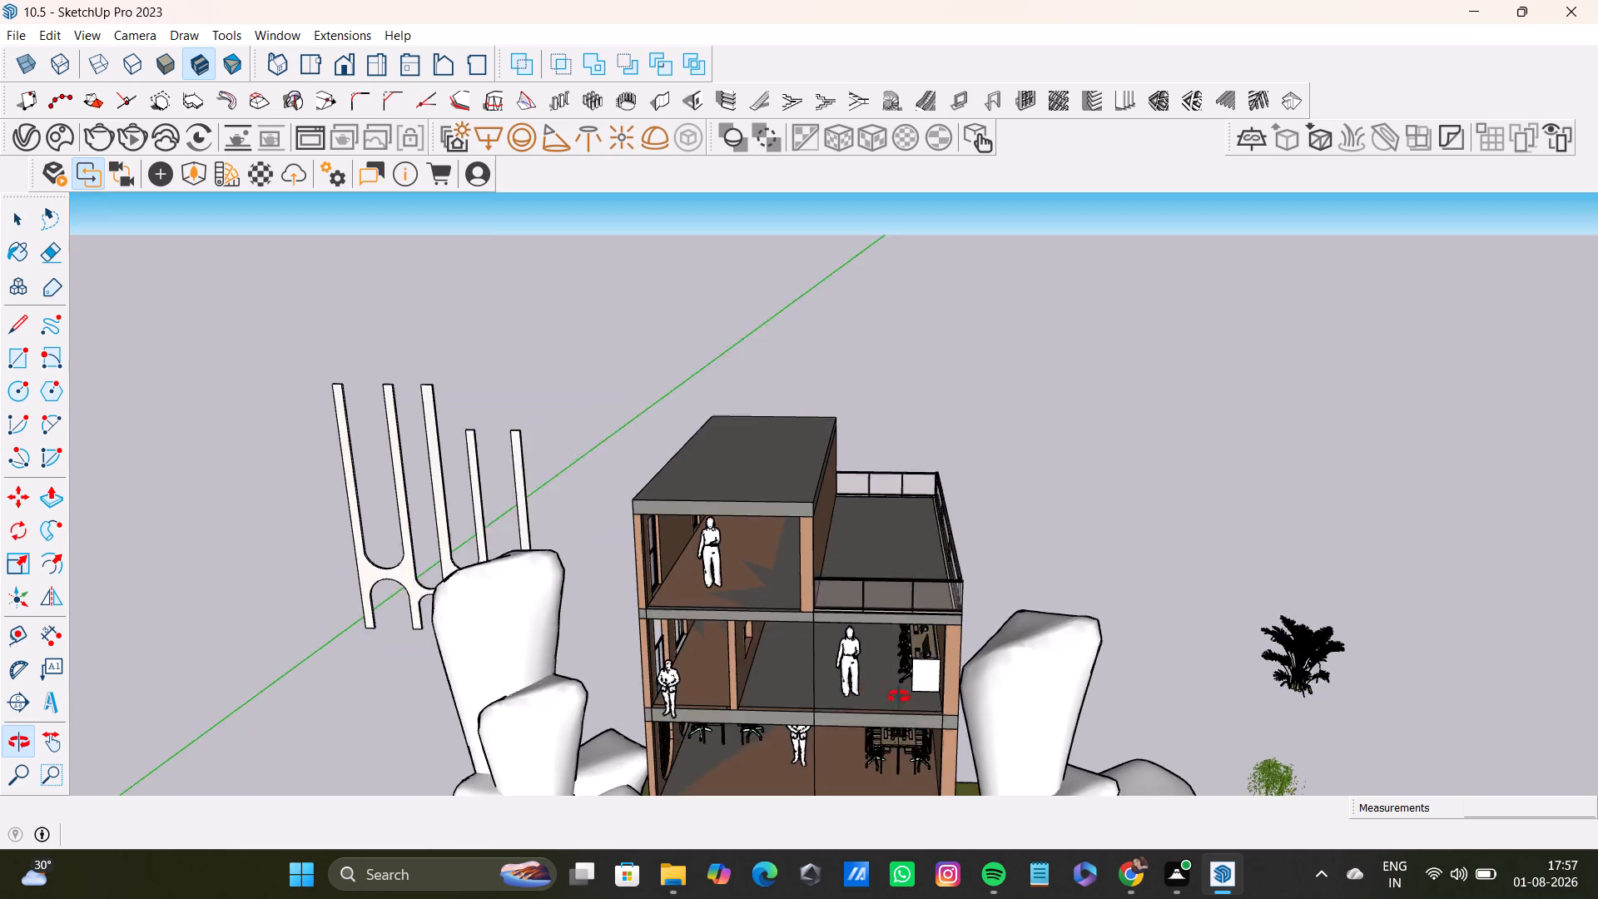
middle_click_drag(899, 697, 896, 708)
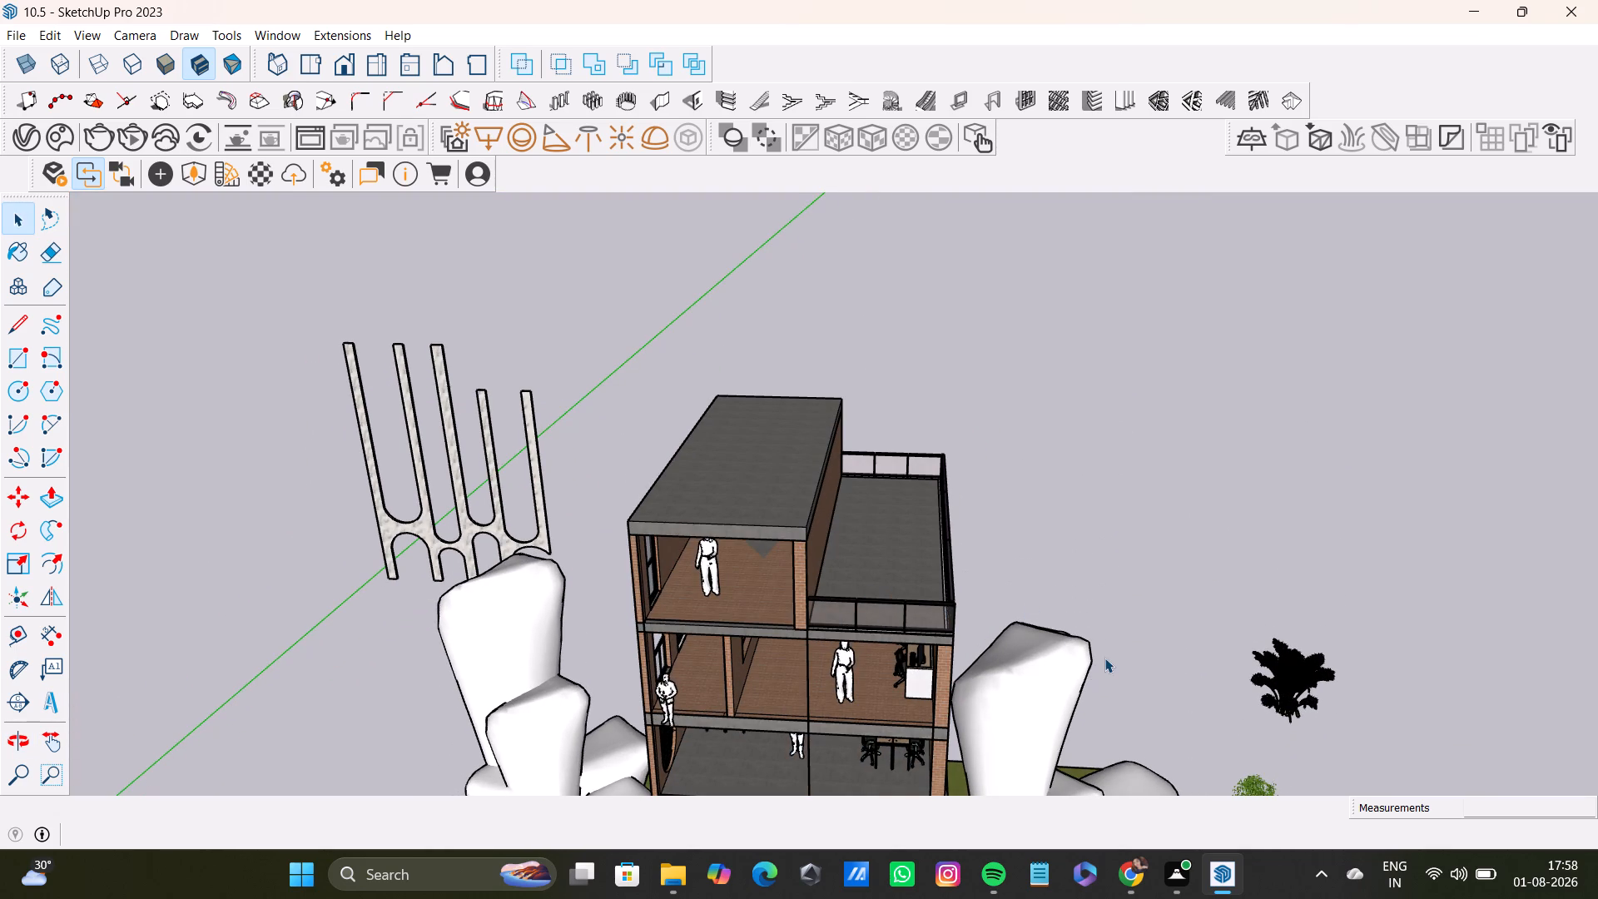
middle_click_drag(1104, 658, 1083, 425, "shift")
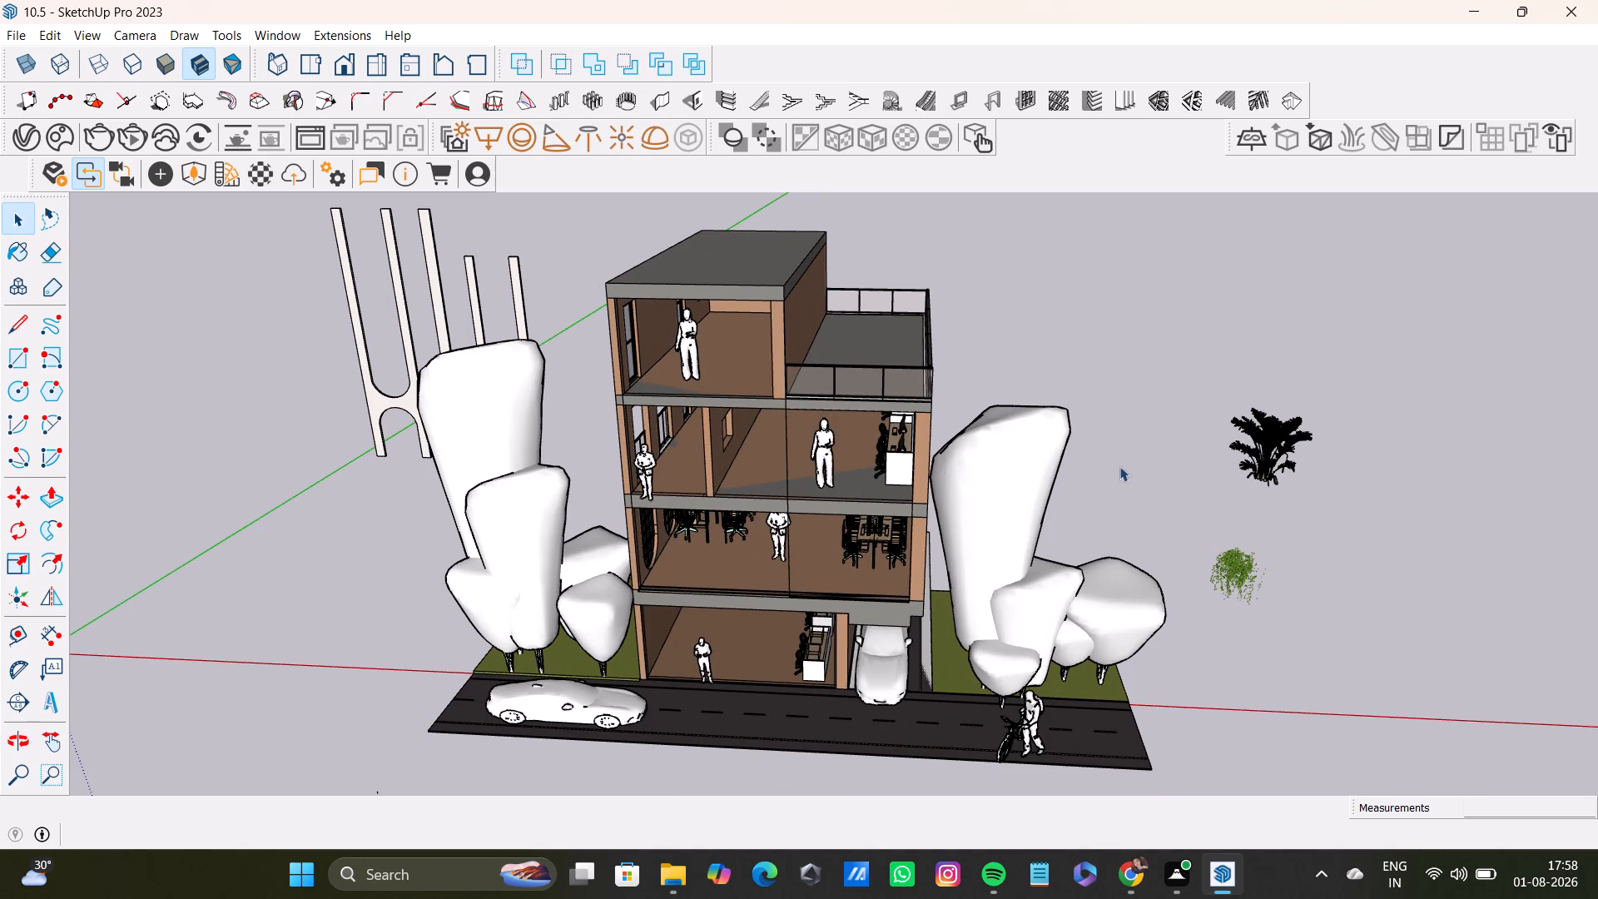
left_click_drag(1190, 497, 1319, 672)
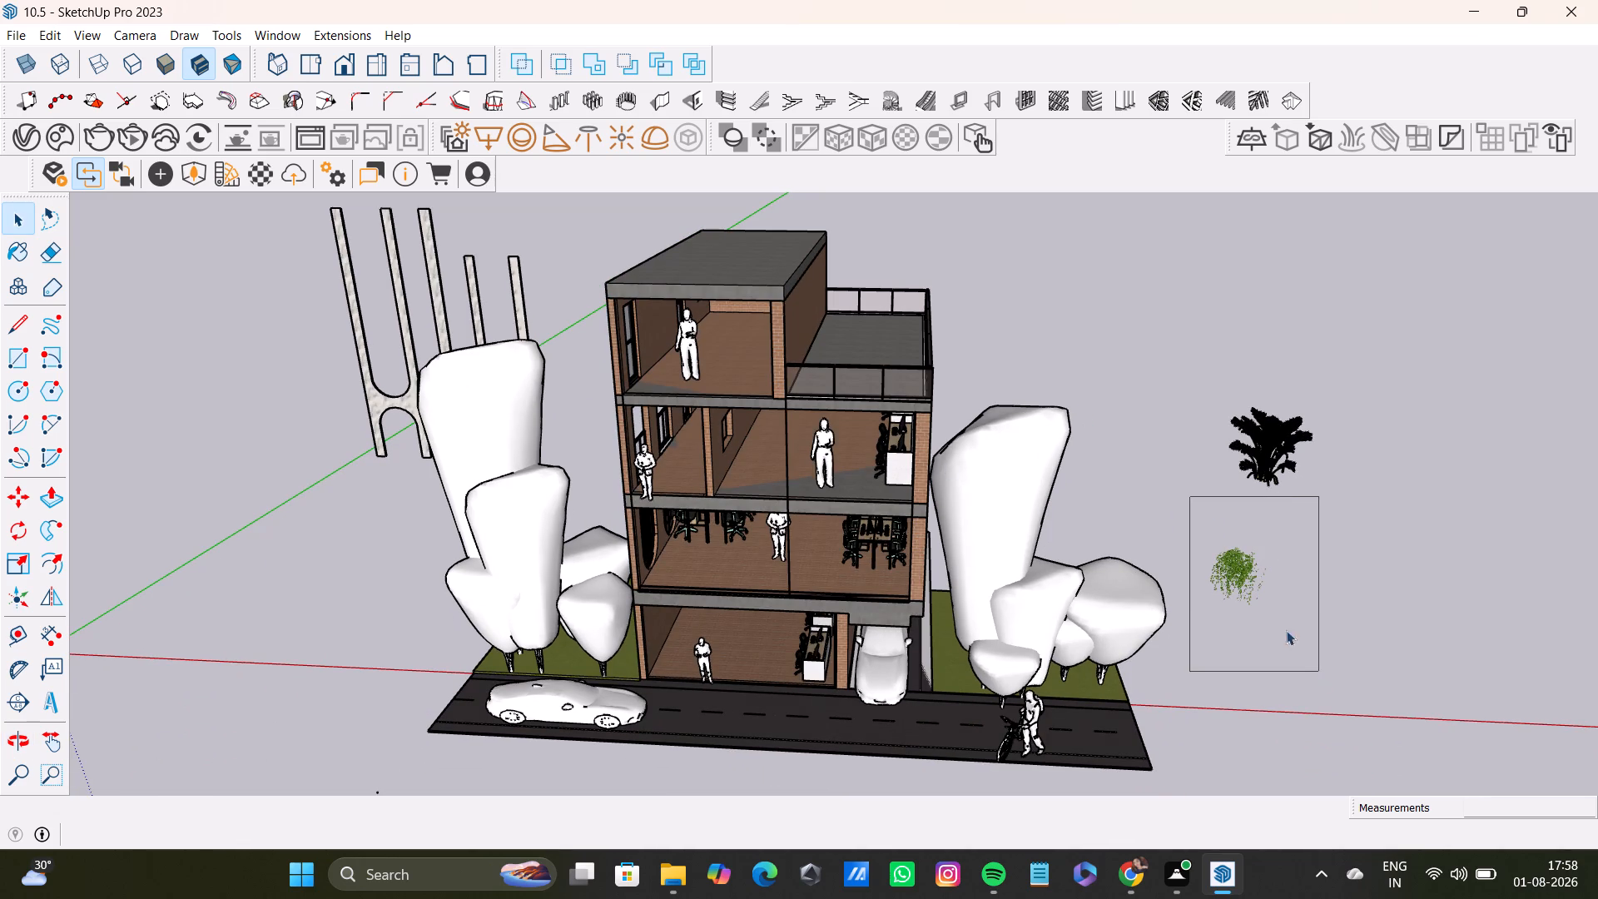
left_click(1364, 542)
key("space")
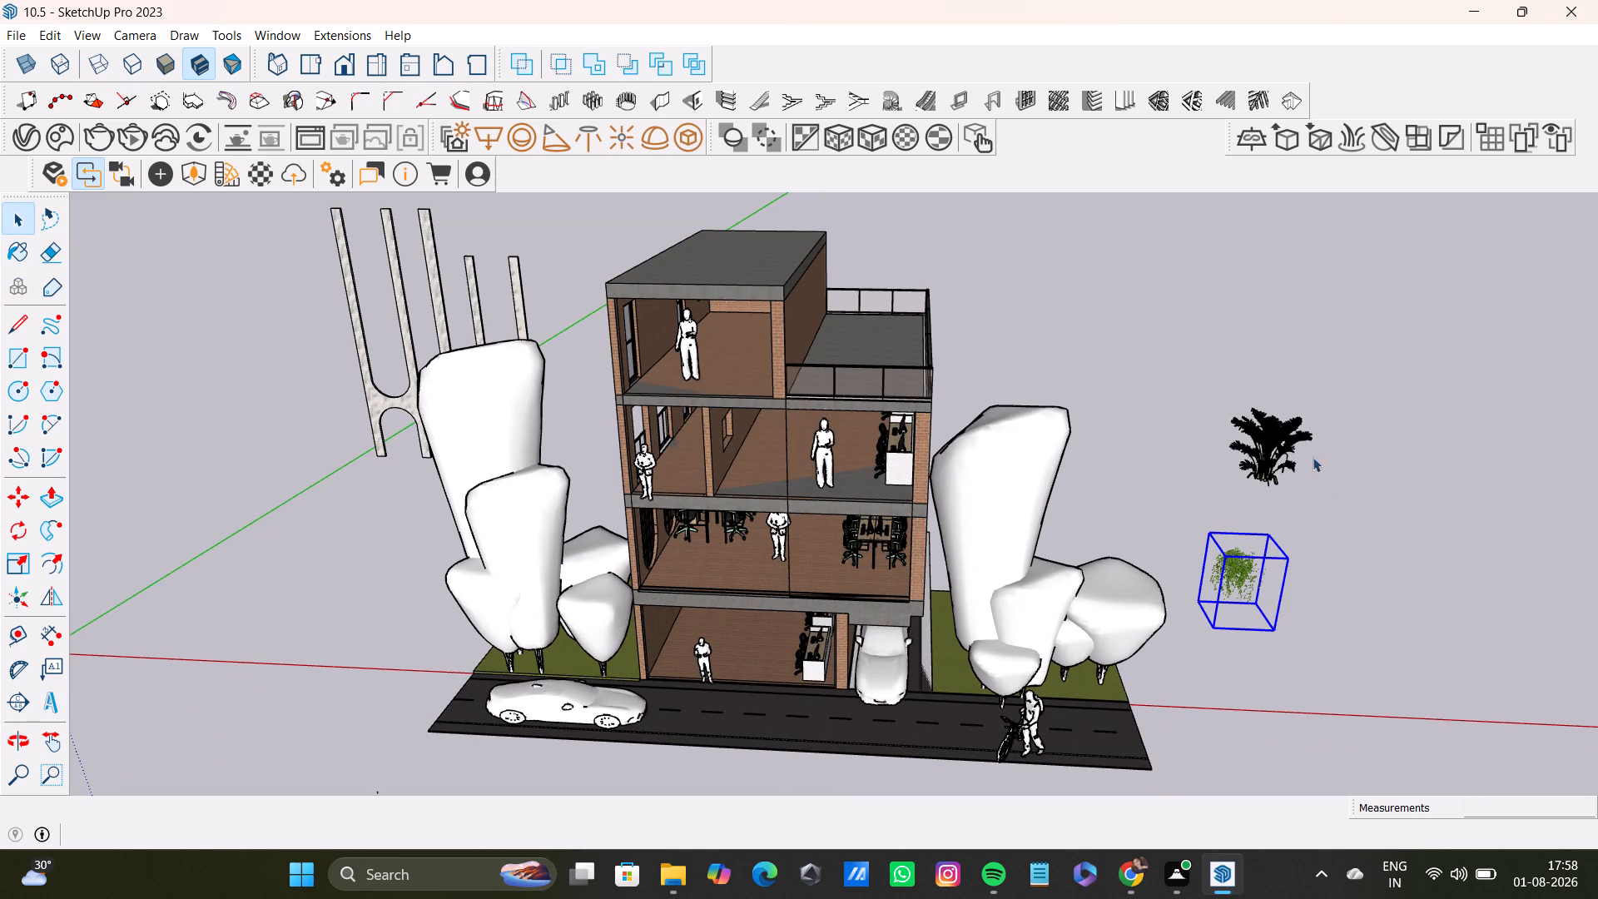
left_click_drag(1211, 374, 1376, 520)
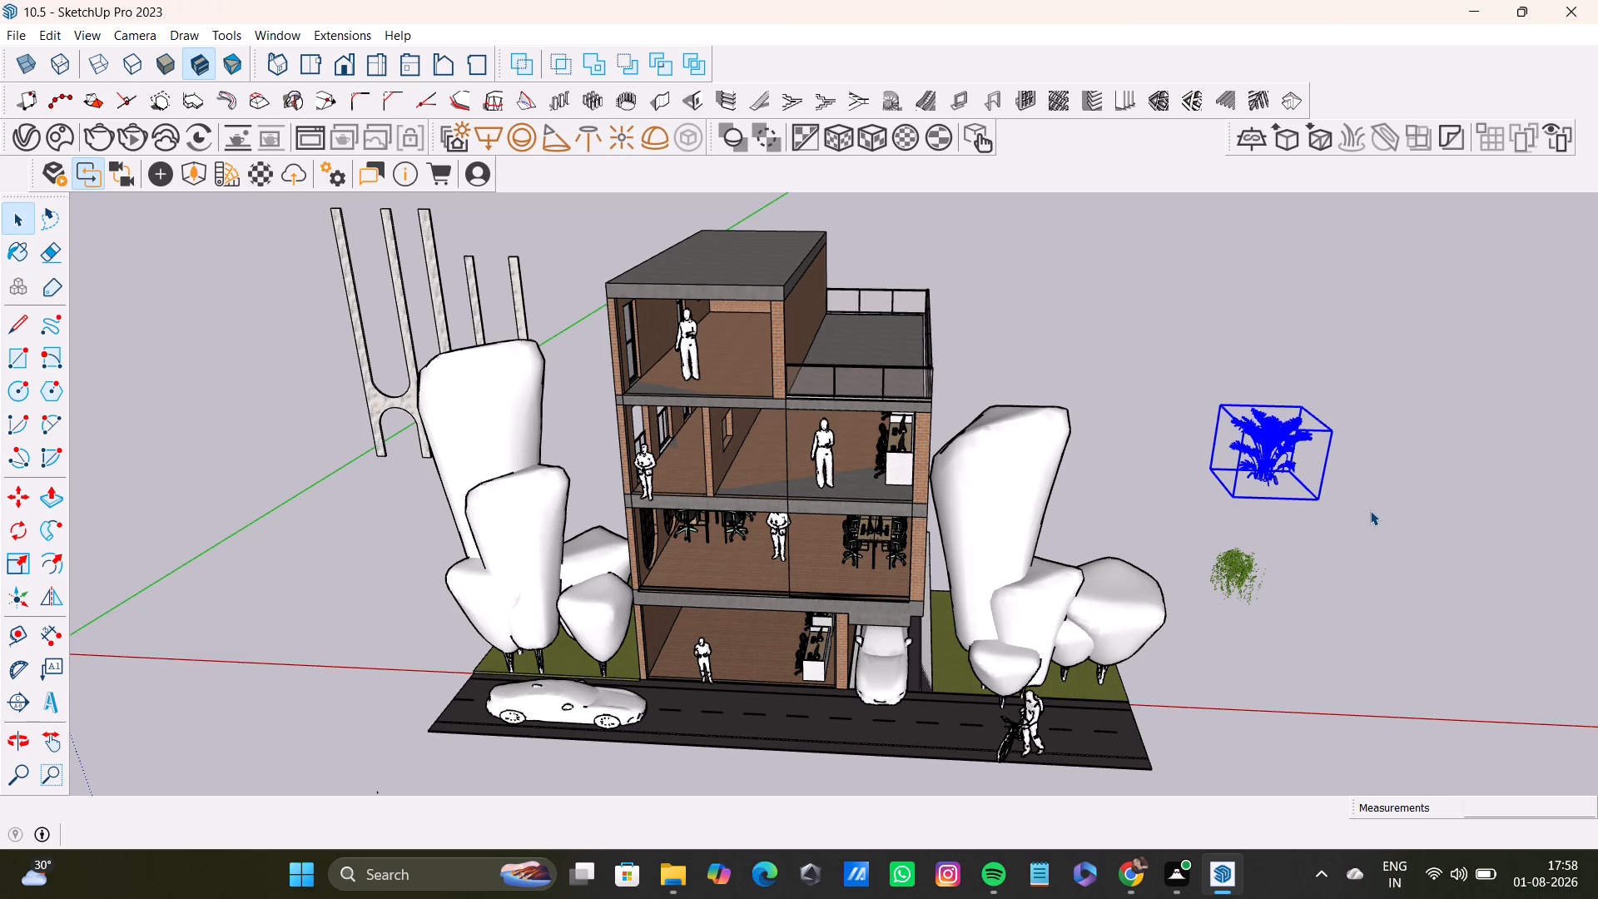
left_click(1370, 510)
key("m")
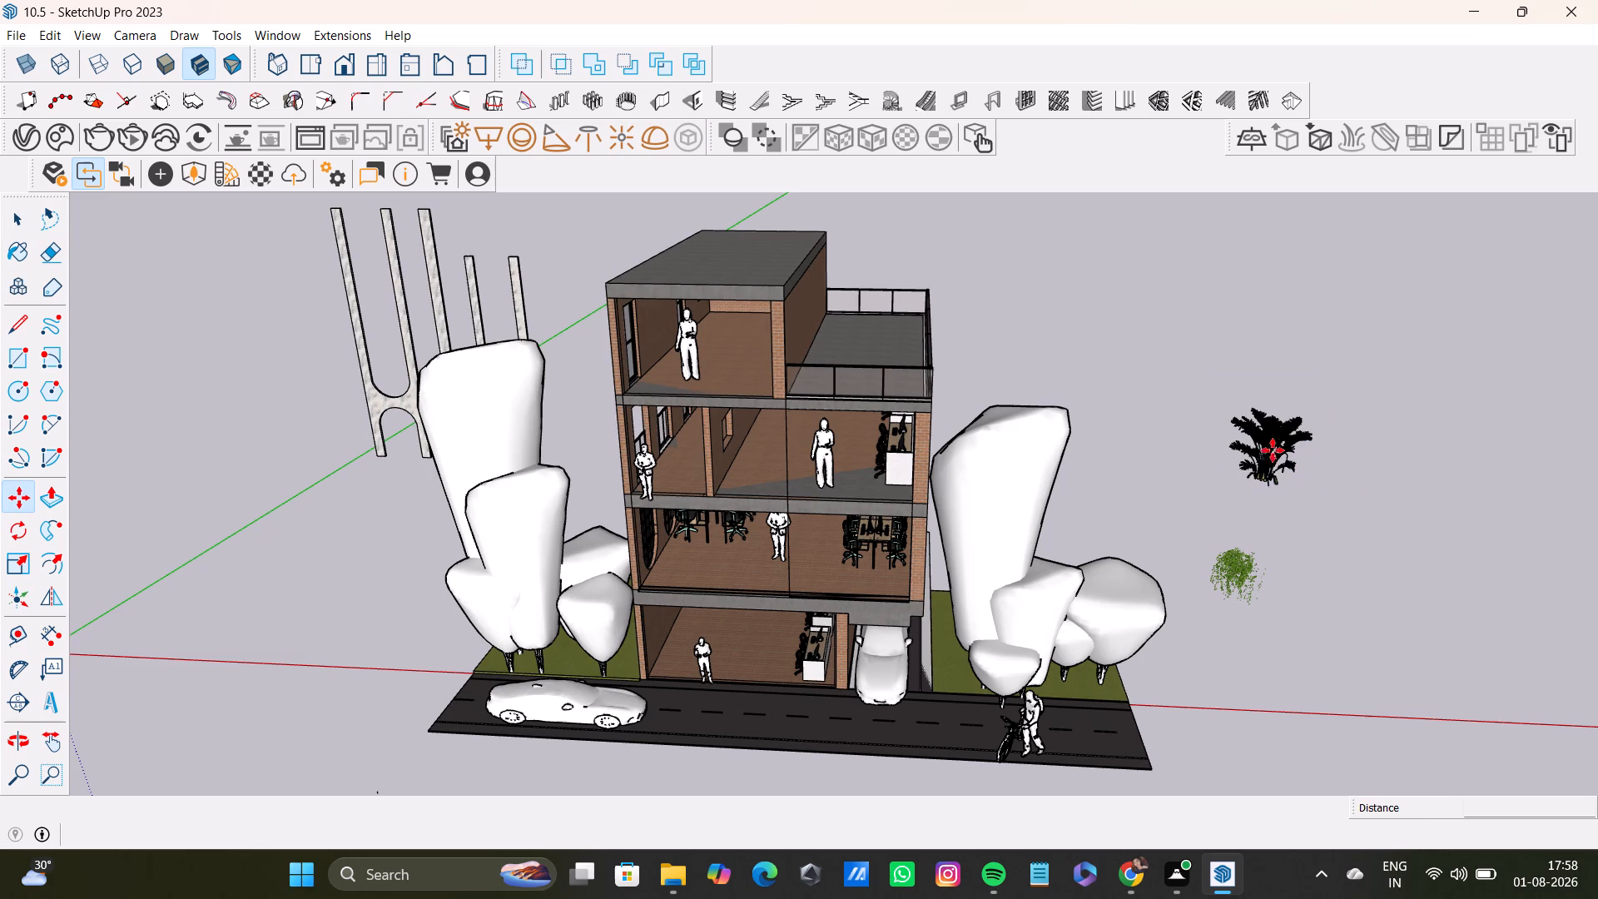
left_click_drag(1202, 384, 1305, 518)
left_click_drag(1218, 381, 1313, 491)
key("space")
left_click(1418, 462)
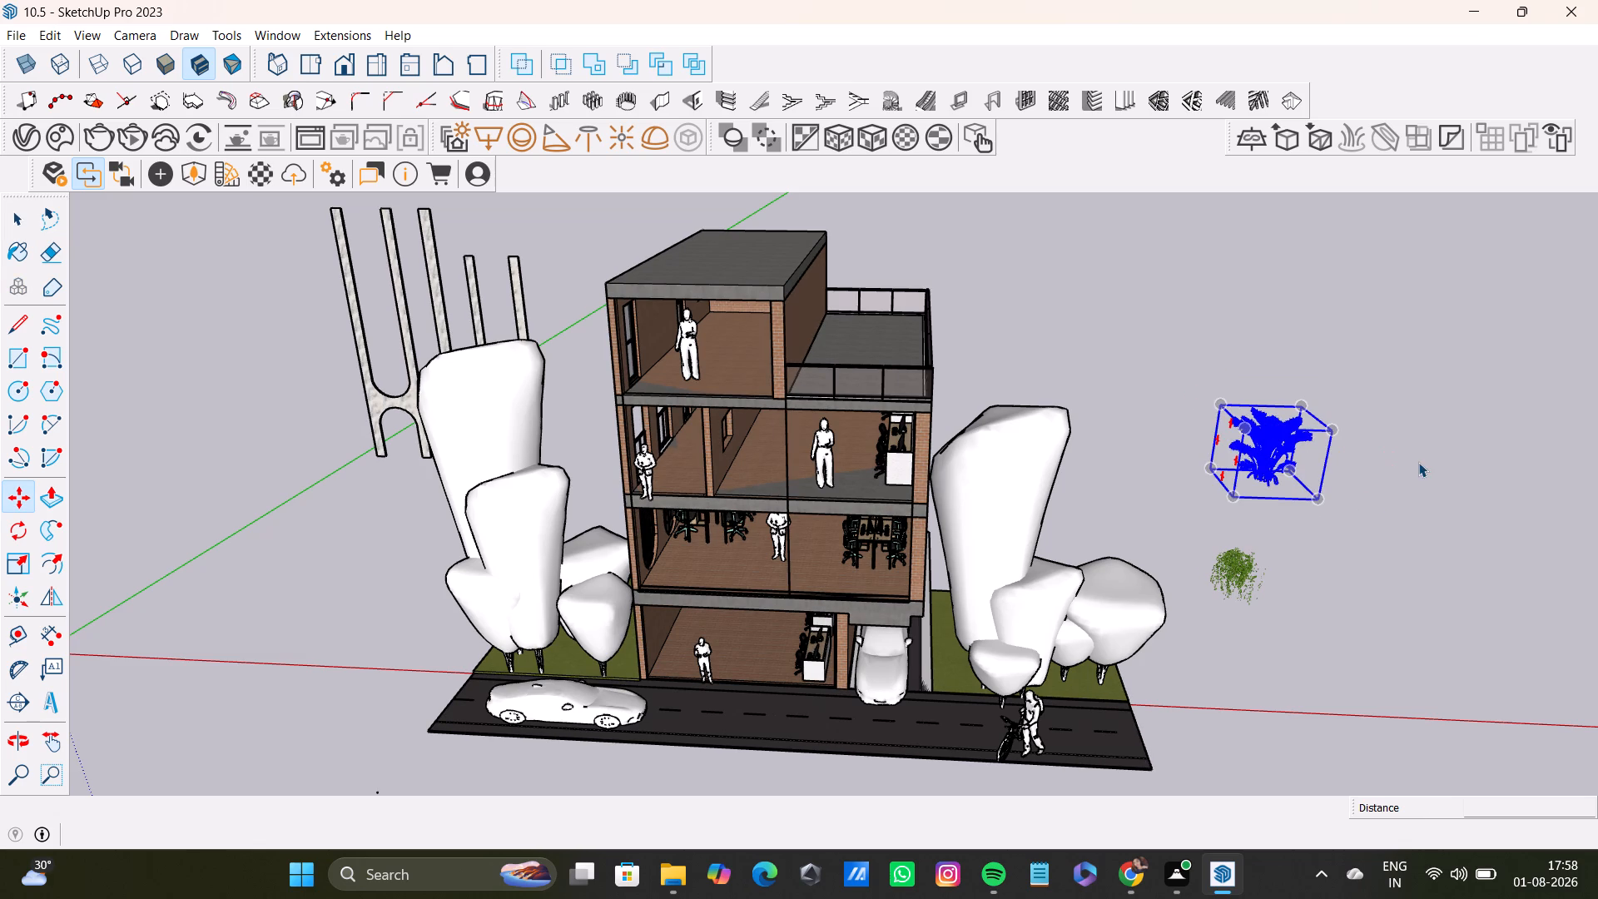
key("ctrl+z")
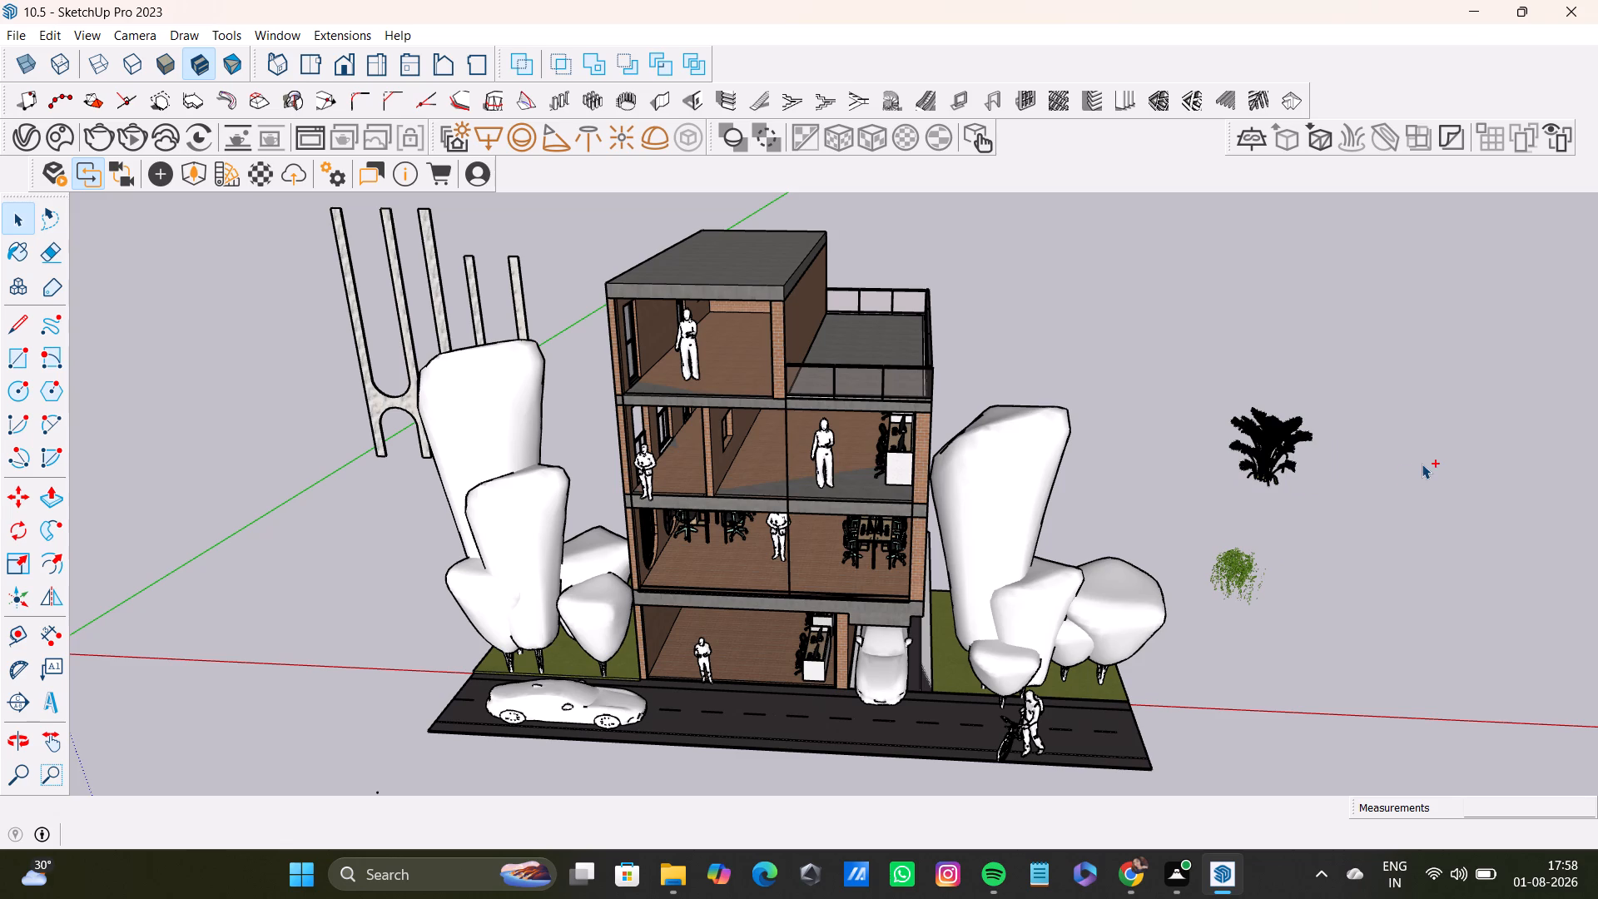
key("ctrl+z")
Save the model.
key("ctrl+s")
Move the Palmilla plant about 40' 3" from the open ground onto the roof terrace behind the front glass railing.
left_click(1280, 459)
left_click(1279, 457)
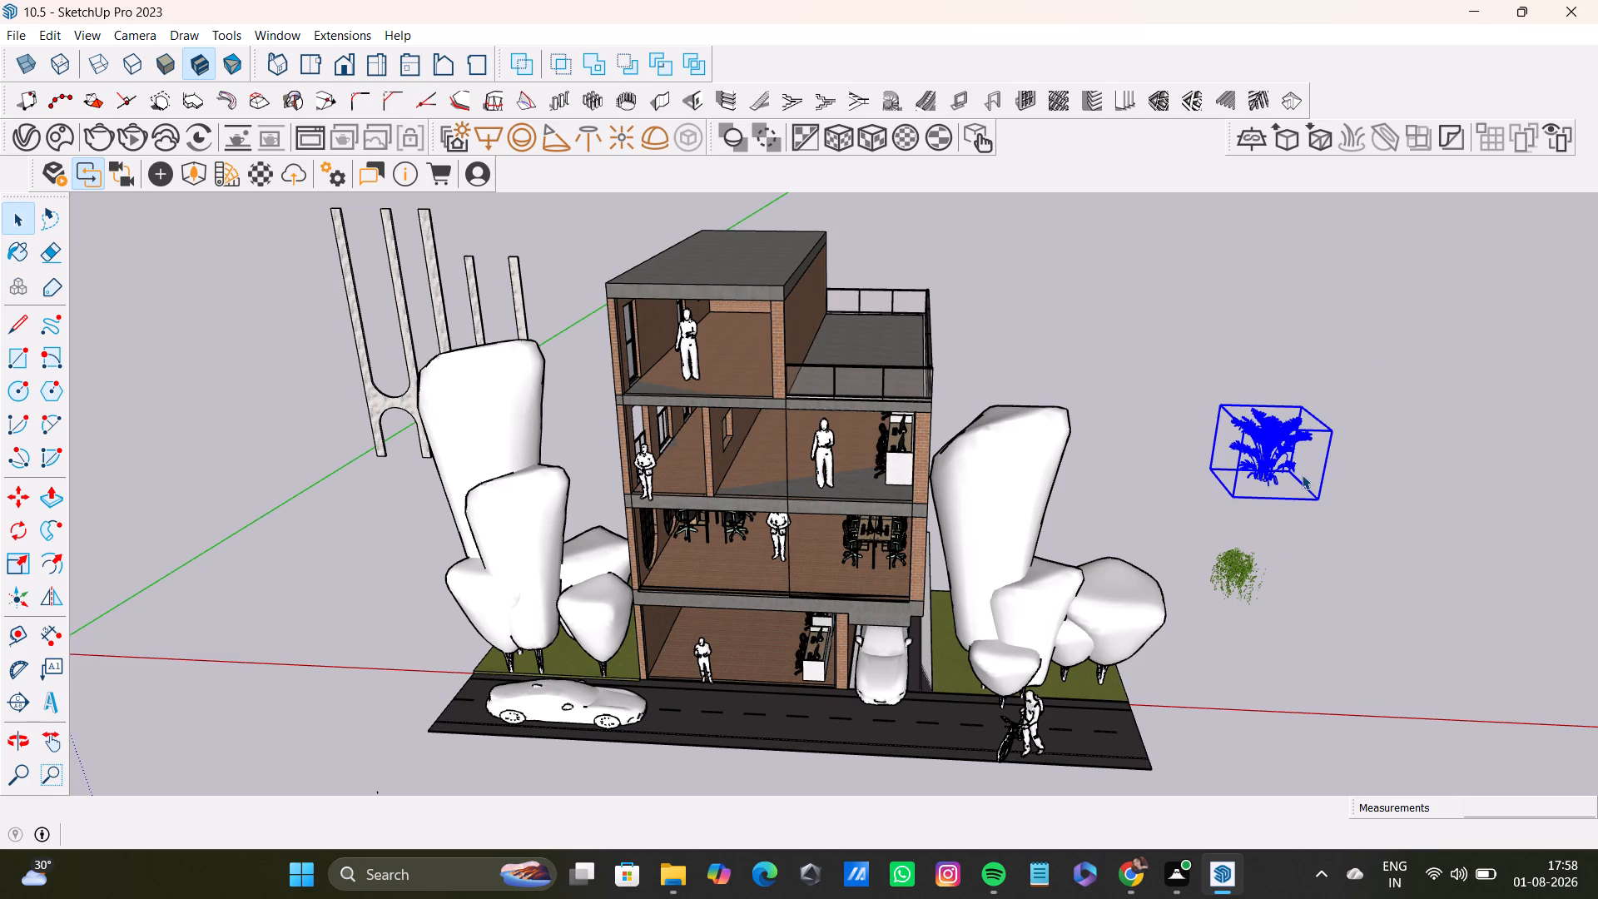
key("m")
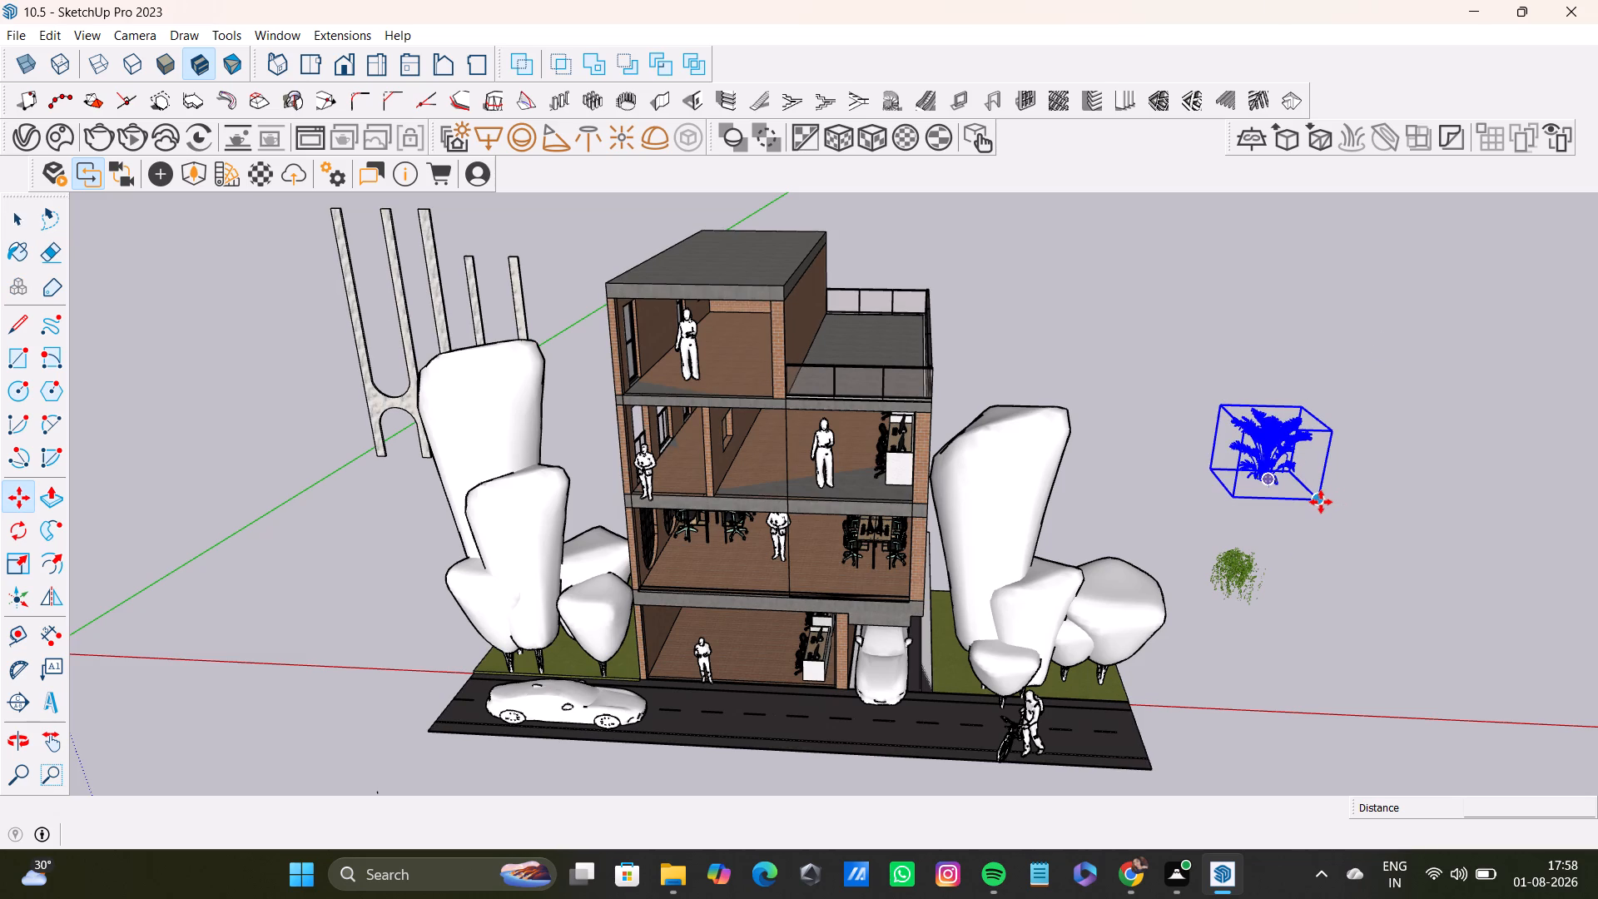
left_click(1321, 502)
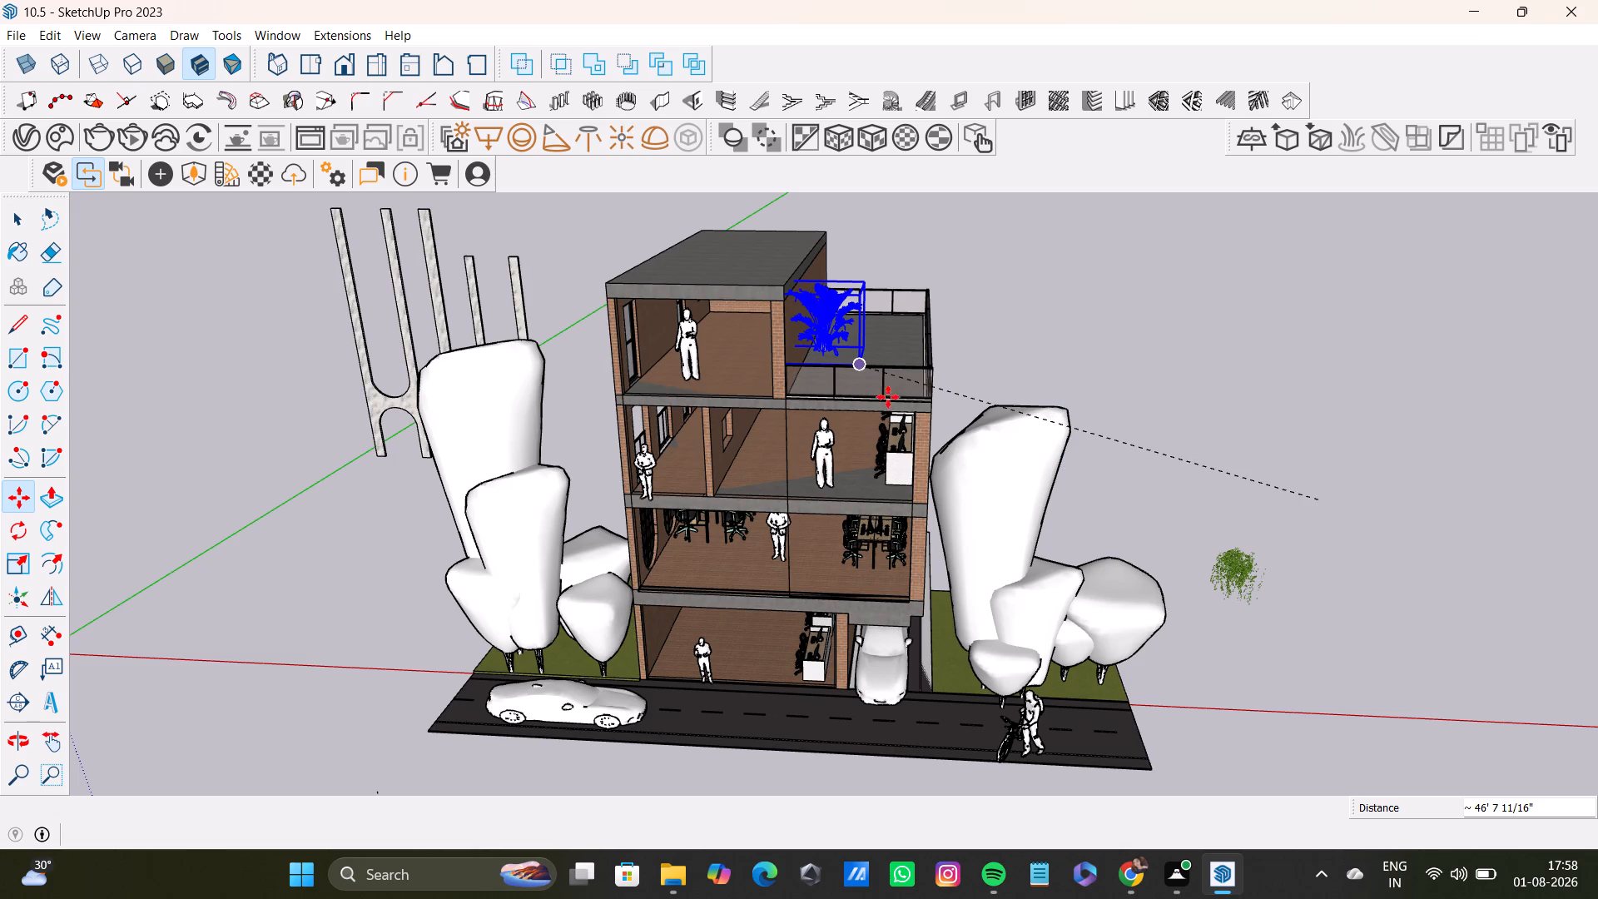
scroll(906, 403, "up", 12)
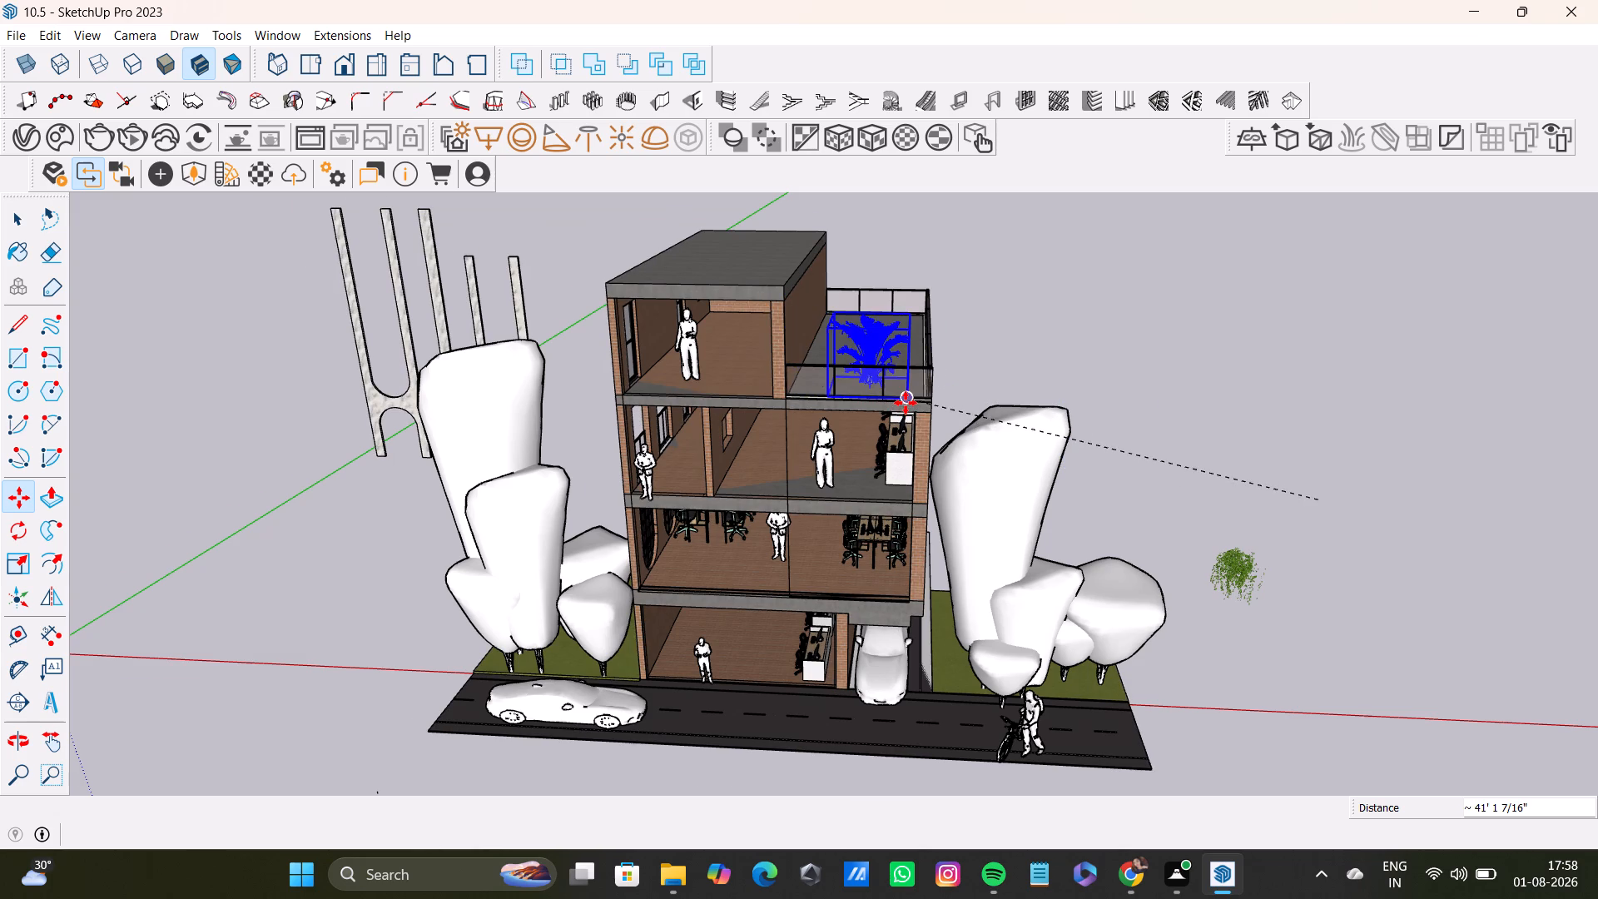
scroll(906, 403, "up", 18)
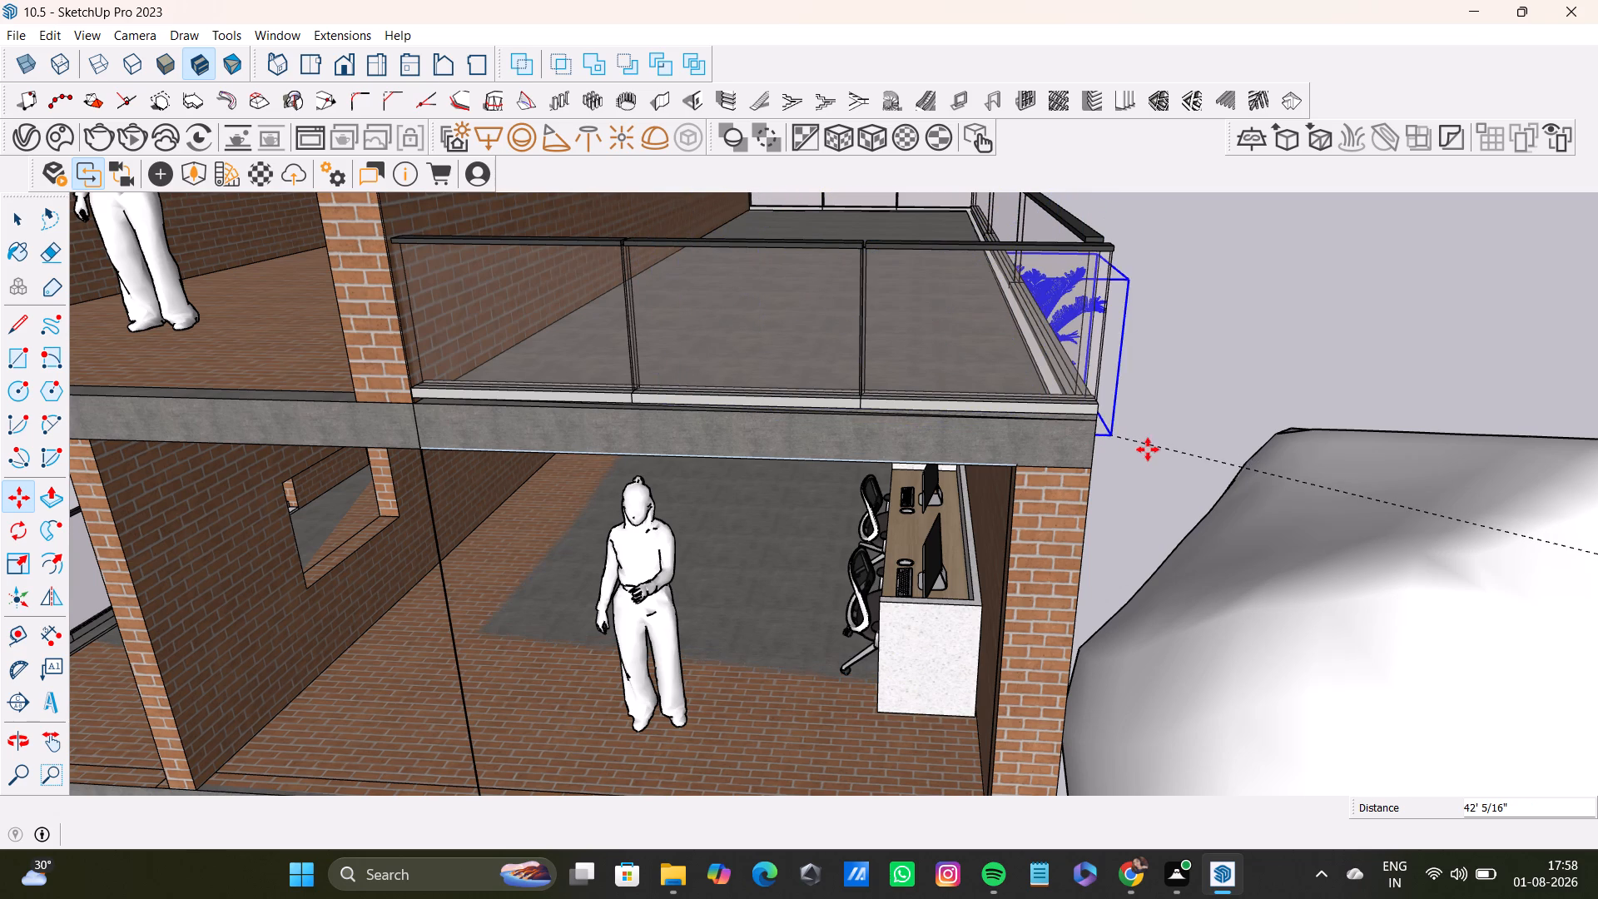
left_click(1023, 389)
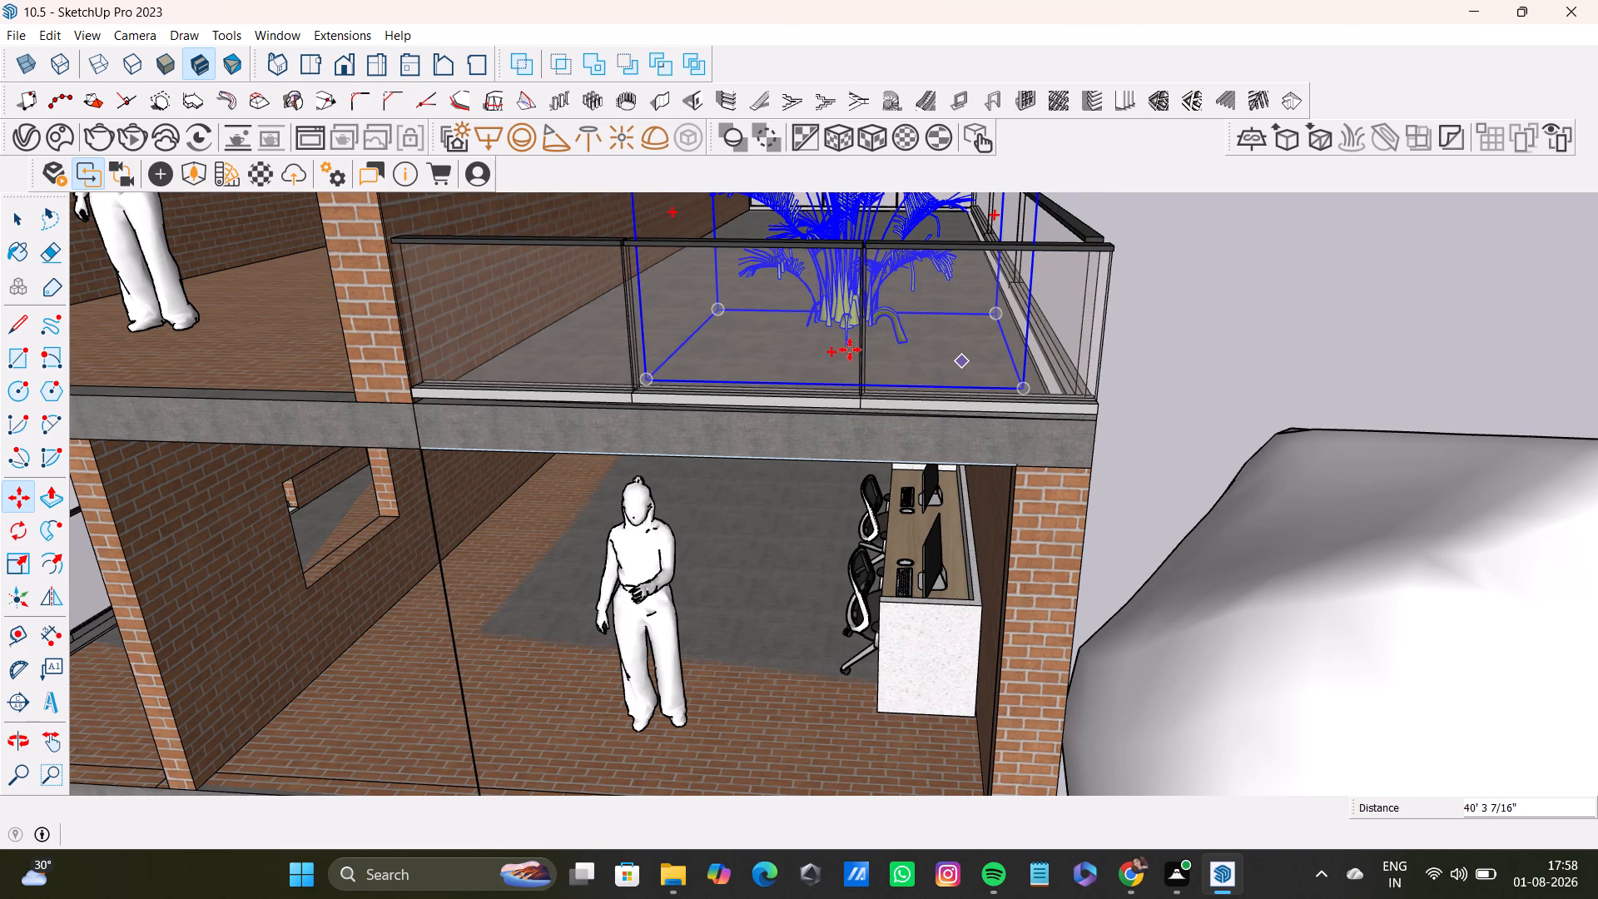
Shift the Palmilla plant about 3' 4" by its base towards the terrace's front outer corner at the glass railing.
key("m")
left_click(841, 320)
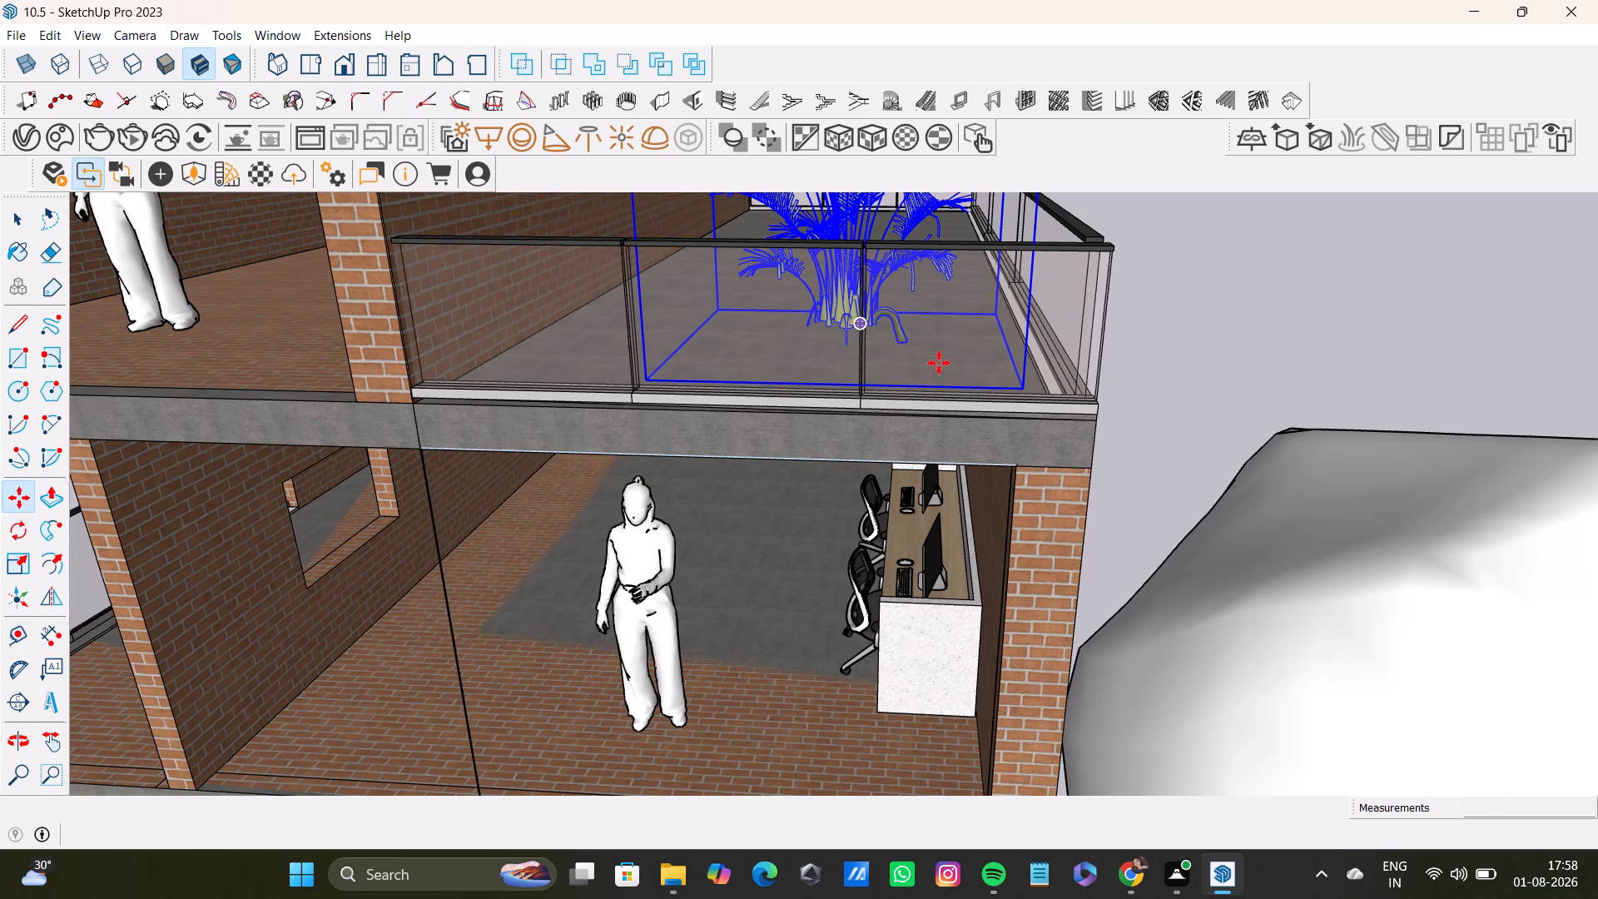
left_click(974, 395)
key("space")
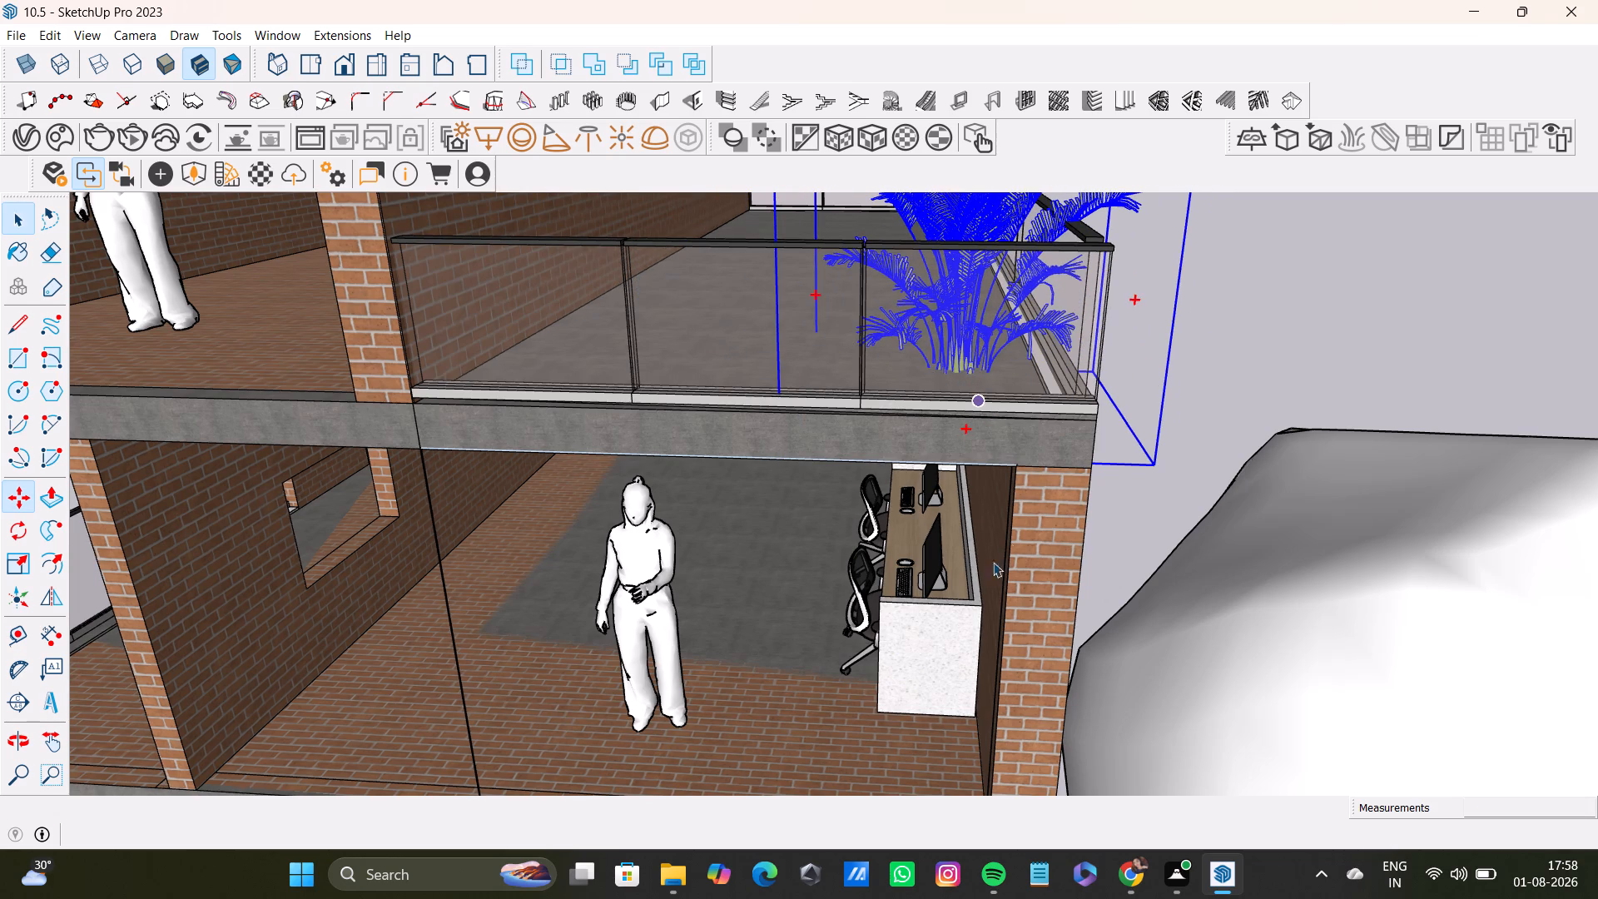
scroll(985, 571, "down", 16)
middle_click_drag(975, 598, 811, 345)
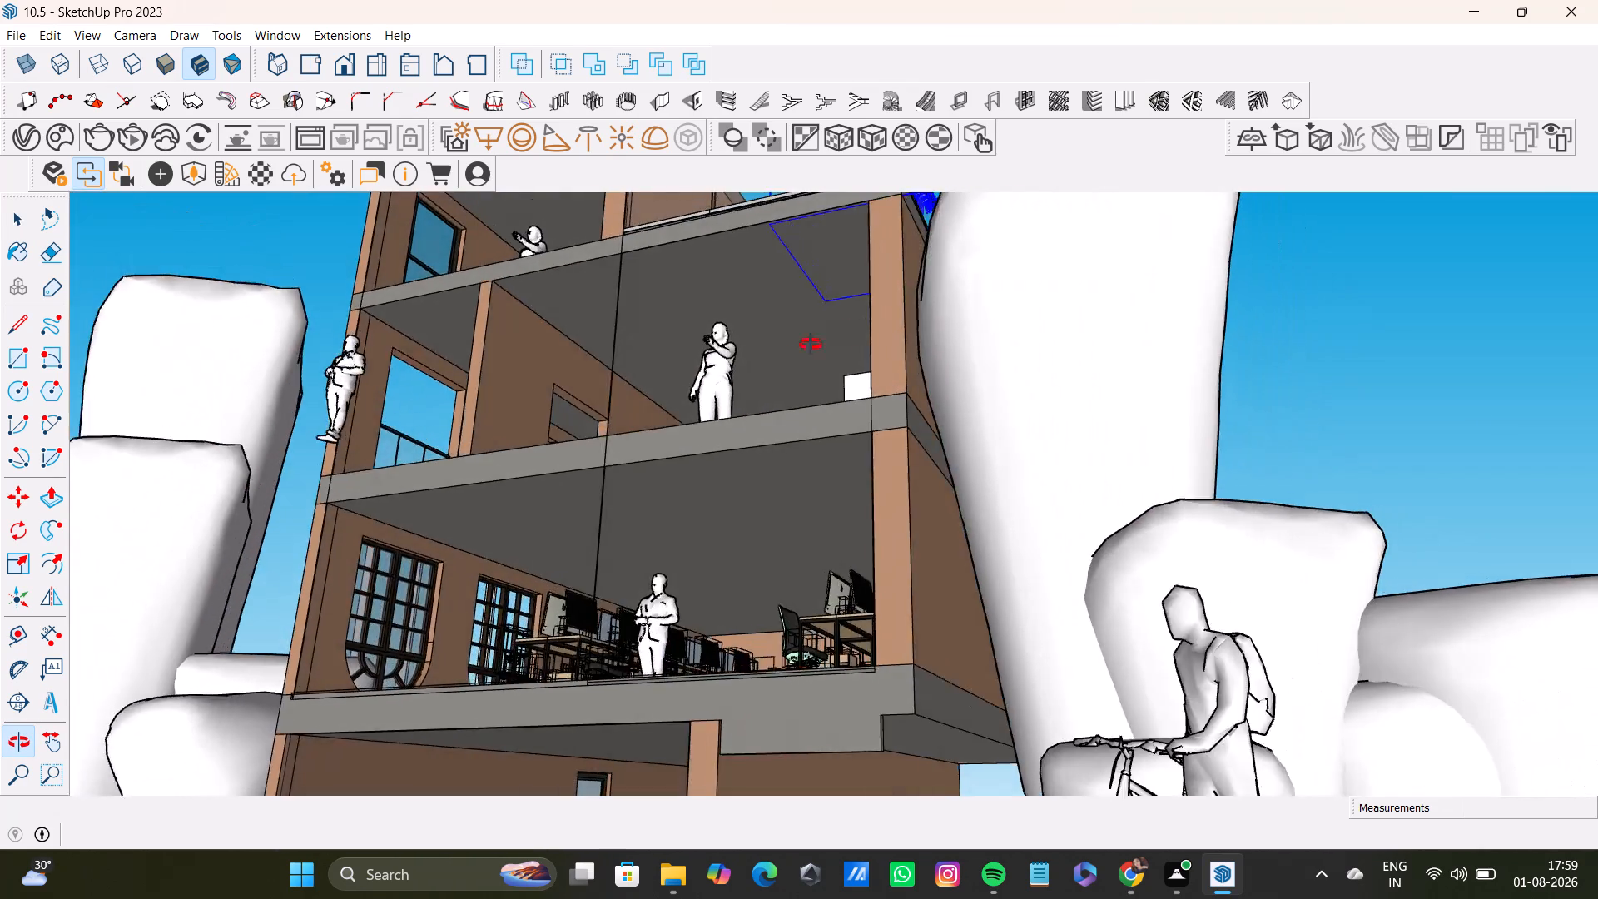
Examine the sectional front, its figures and furniture, and the terrace plant from several angles.
middle_click_drag(811, 345, 897, 658)
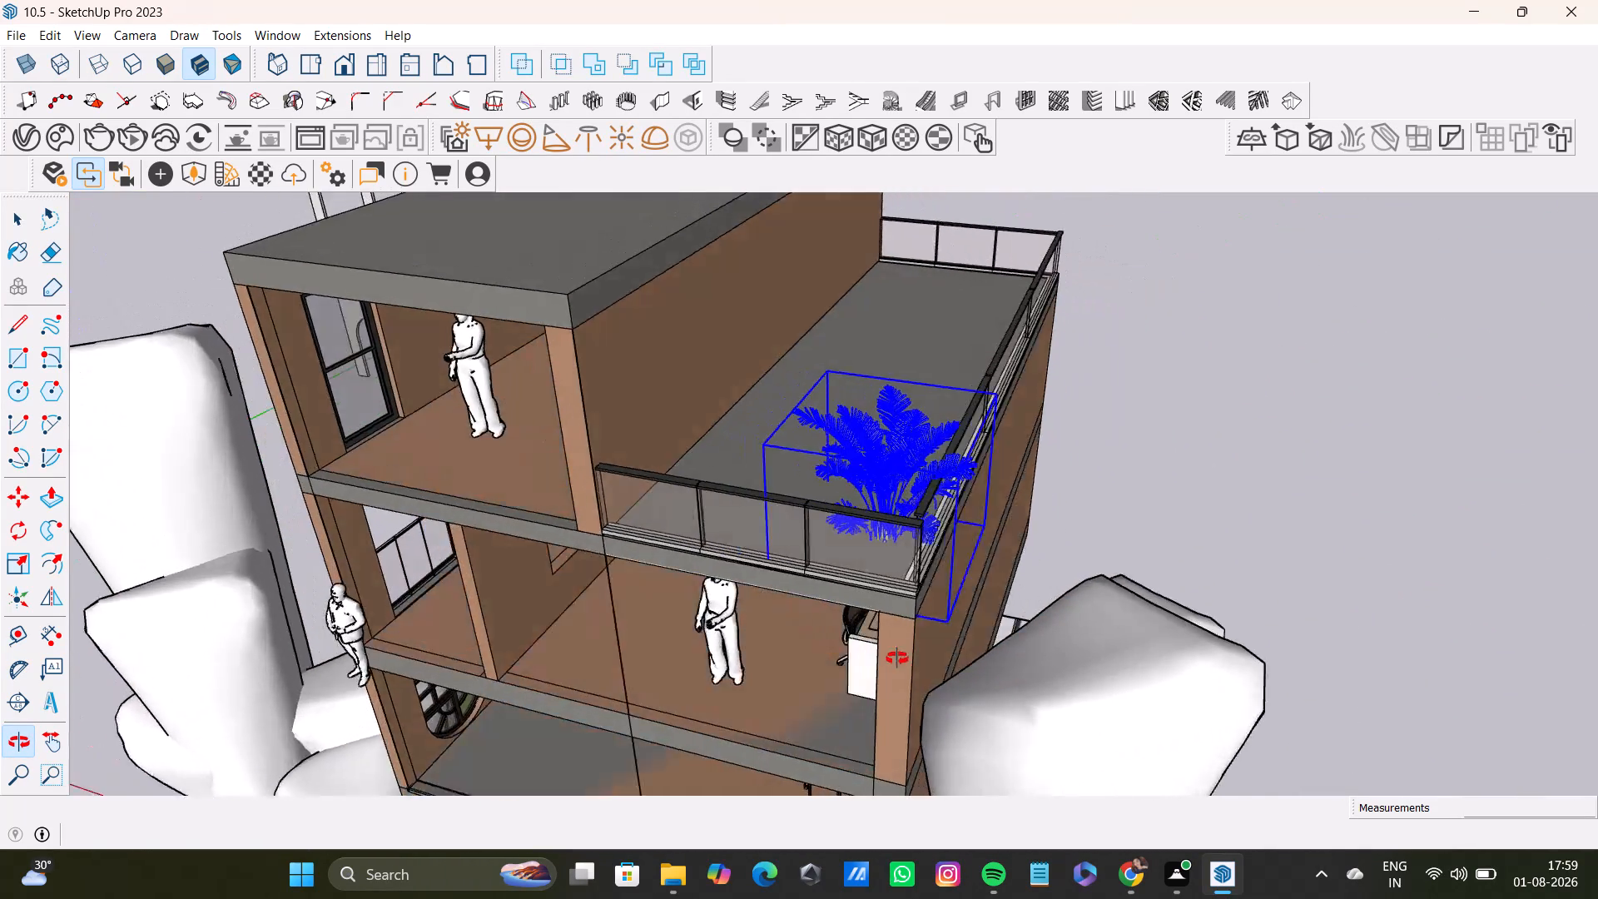
middle_click_drag(897, 658, 1054, 479)
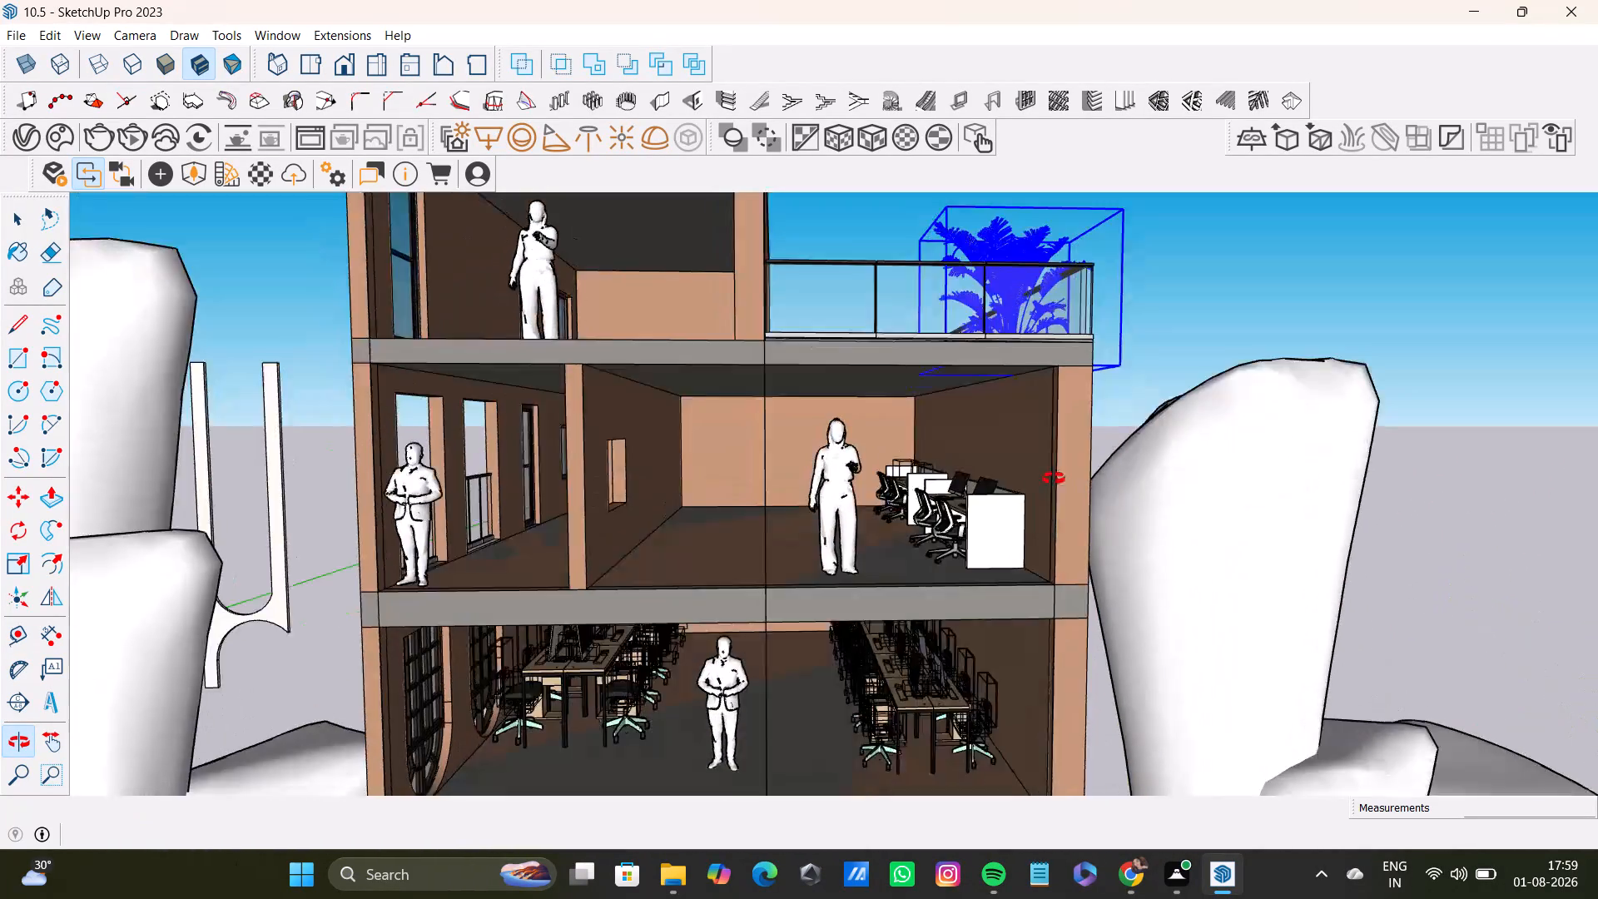
middle_click_drag(1054, 479, 1133, 470)
middle_click_drag(1020, 663, 1055, 447)
middle_click_drag(981, 733, 984, 687)
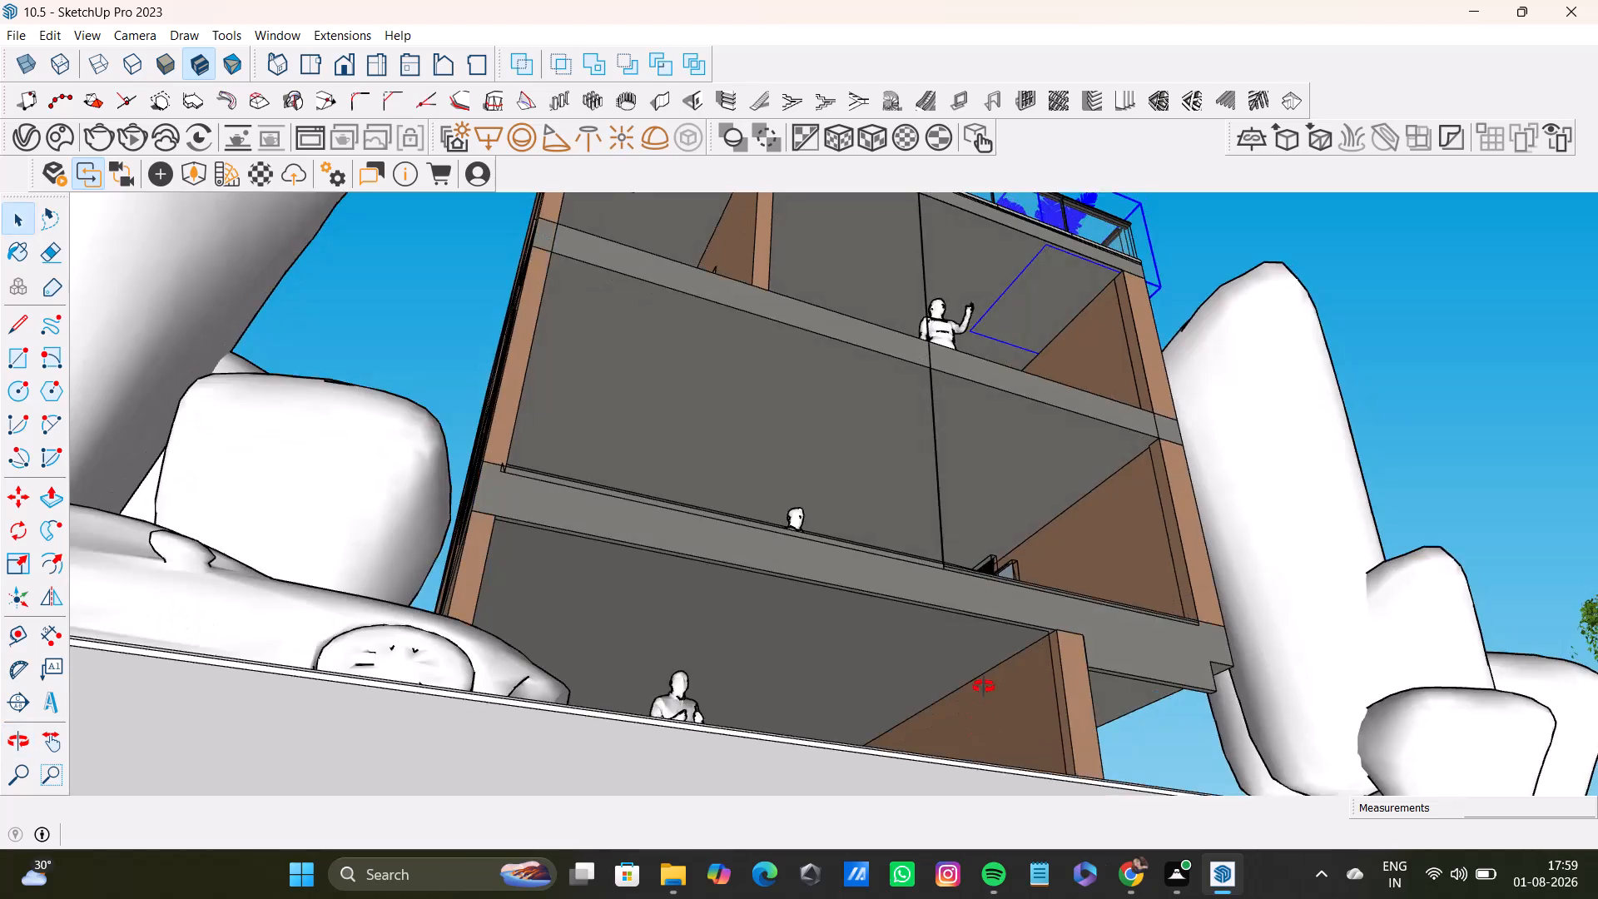
middle_click_drag(984, 687, 925, 896)
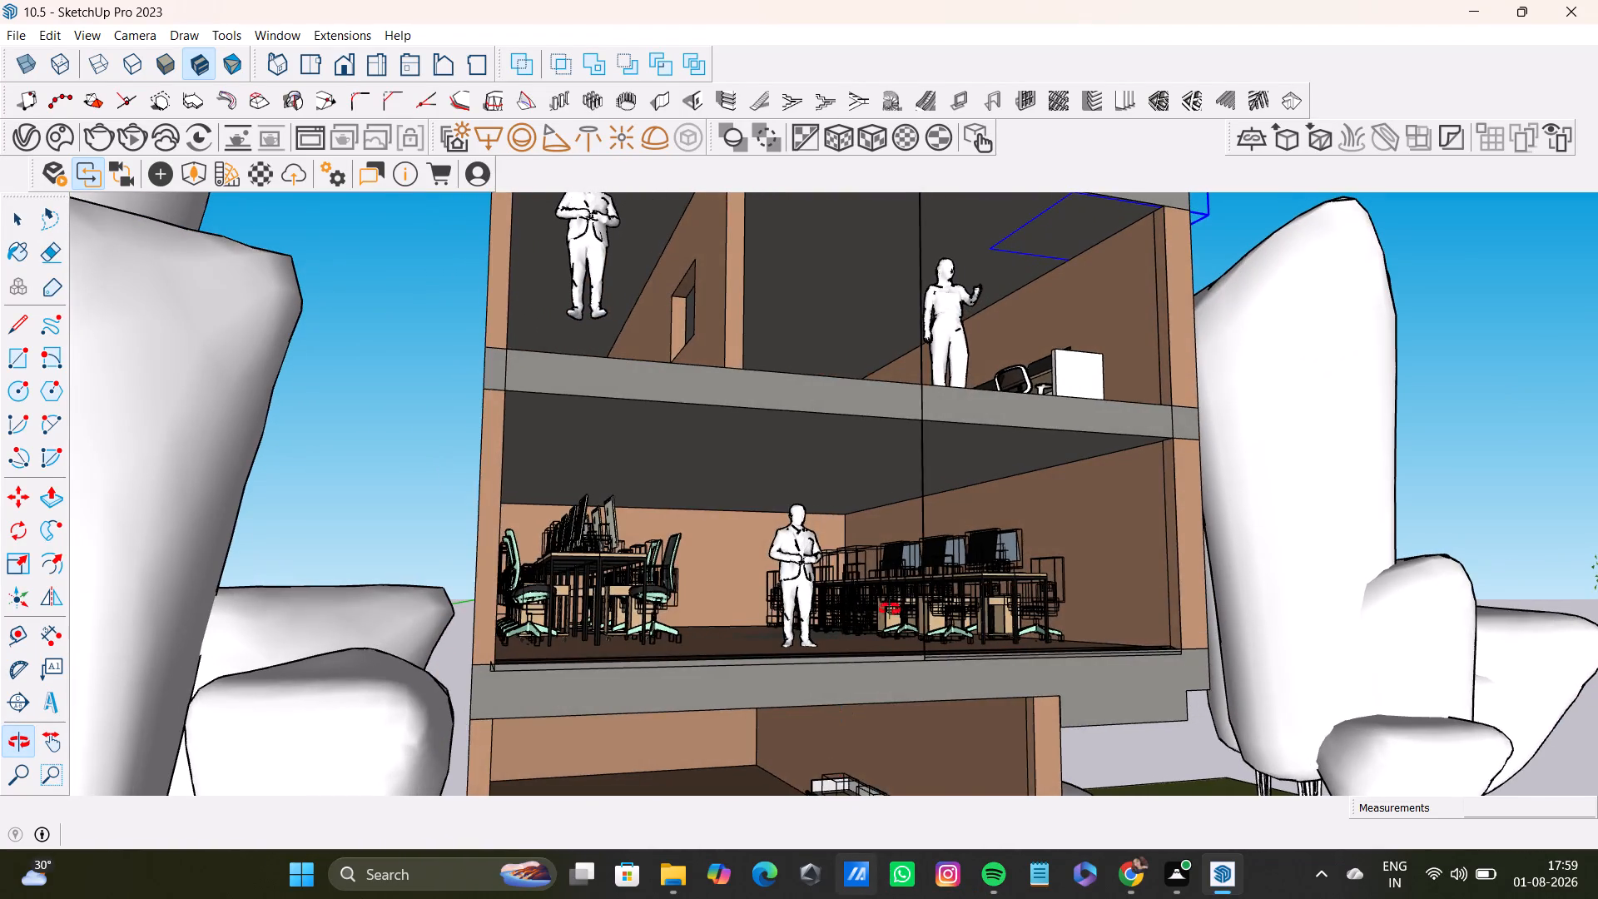
middle_click_drag(891, 606, 809, 707)
scroll(774, 681, "down", 5)
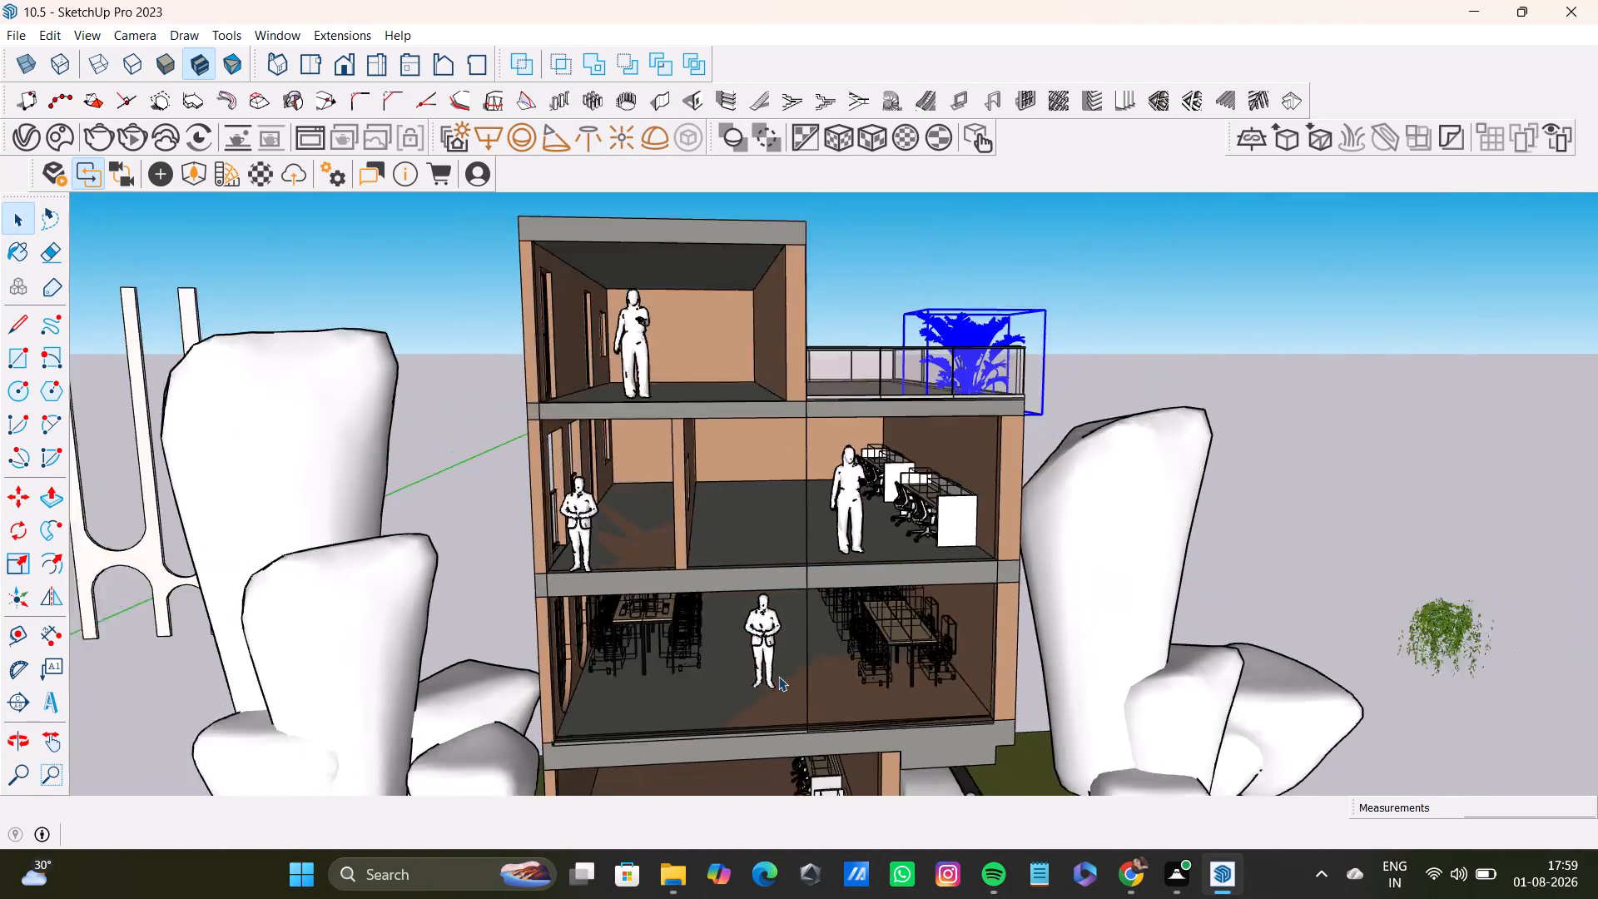
scroll(778, 676, "down", 4)
Move the figure at the open edge of the floor below the top storey about 7' 10" inward along the green axis, behind the balcony railing.
middle_click_drag(784, 673, 1107, 587)
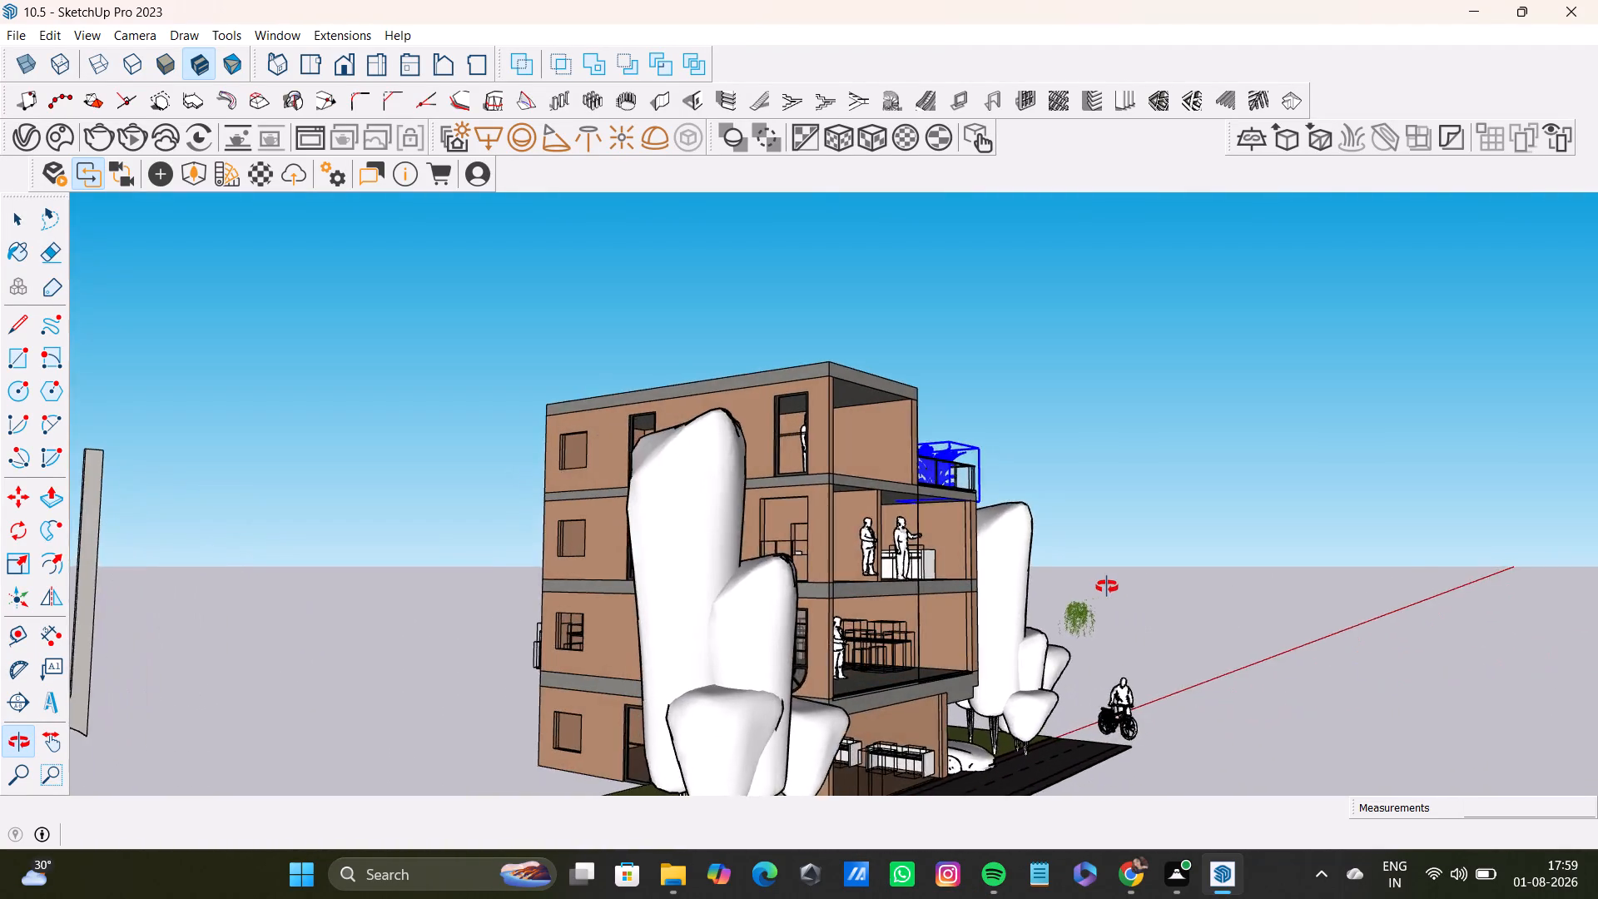
middle_click_drag(1107, 587, 1192, 685)
scroll(895, 626, "up", 7)
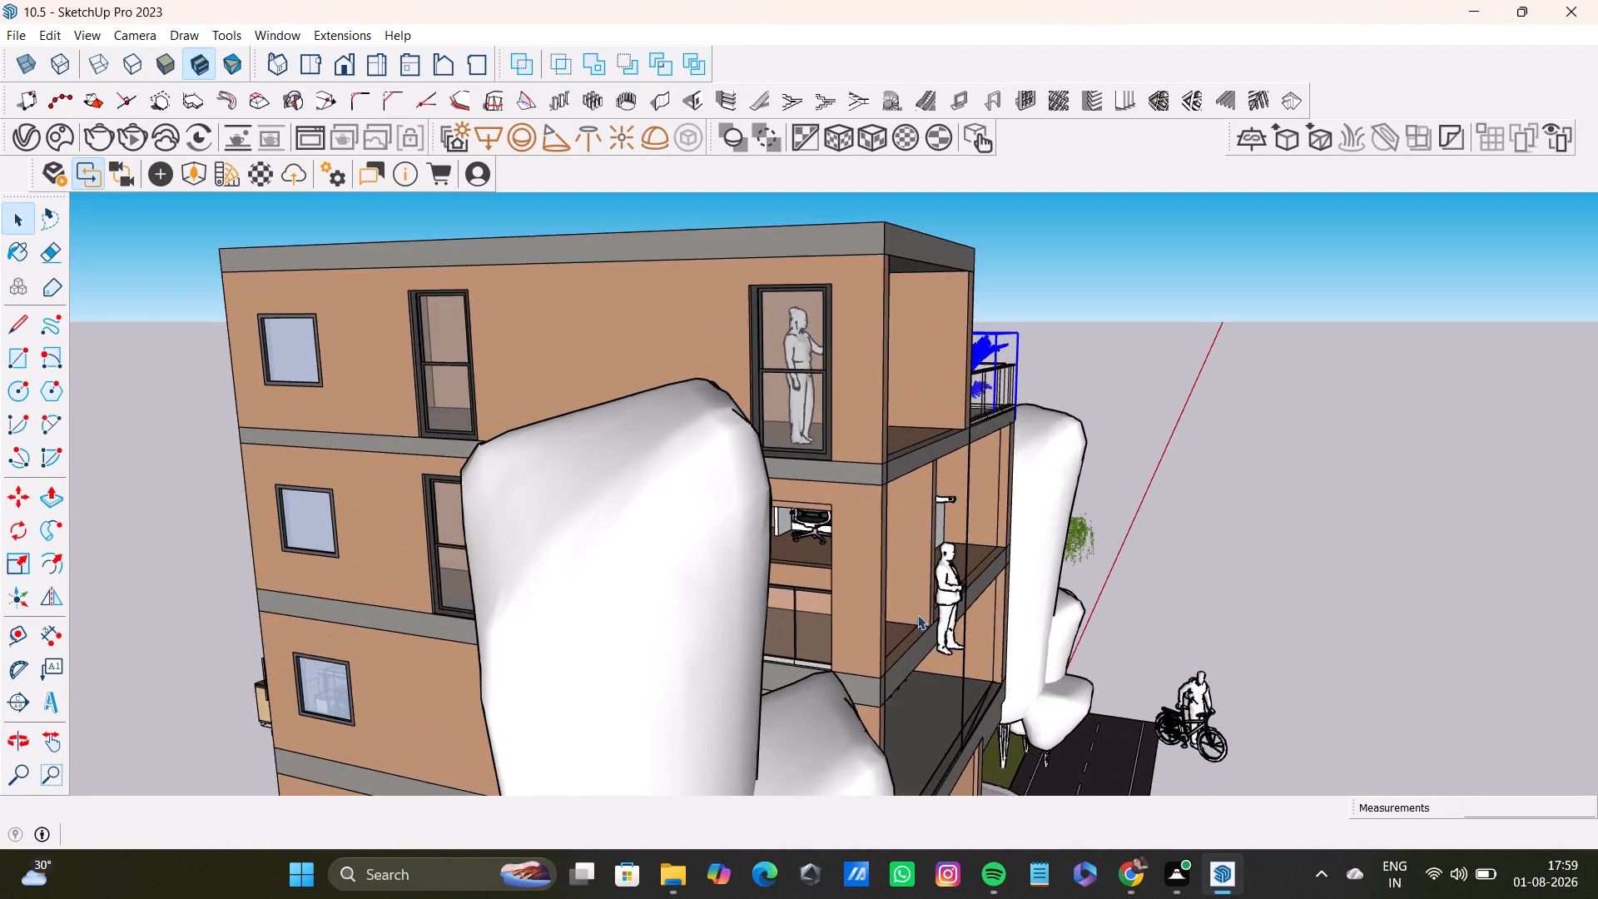
scroll(916, 615, "up", 2)
left_click(969, 565)
left_click(961, 574)
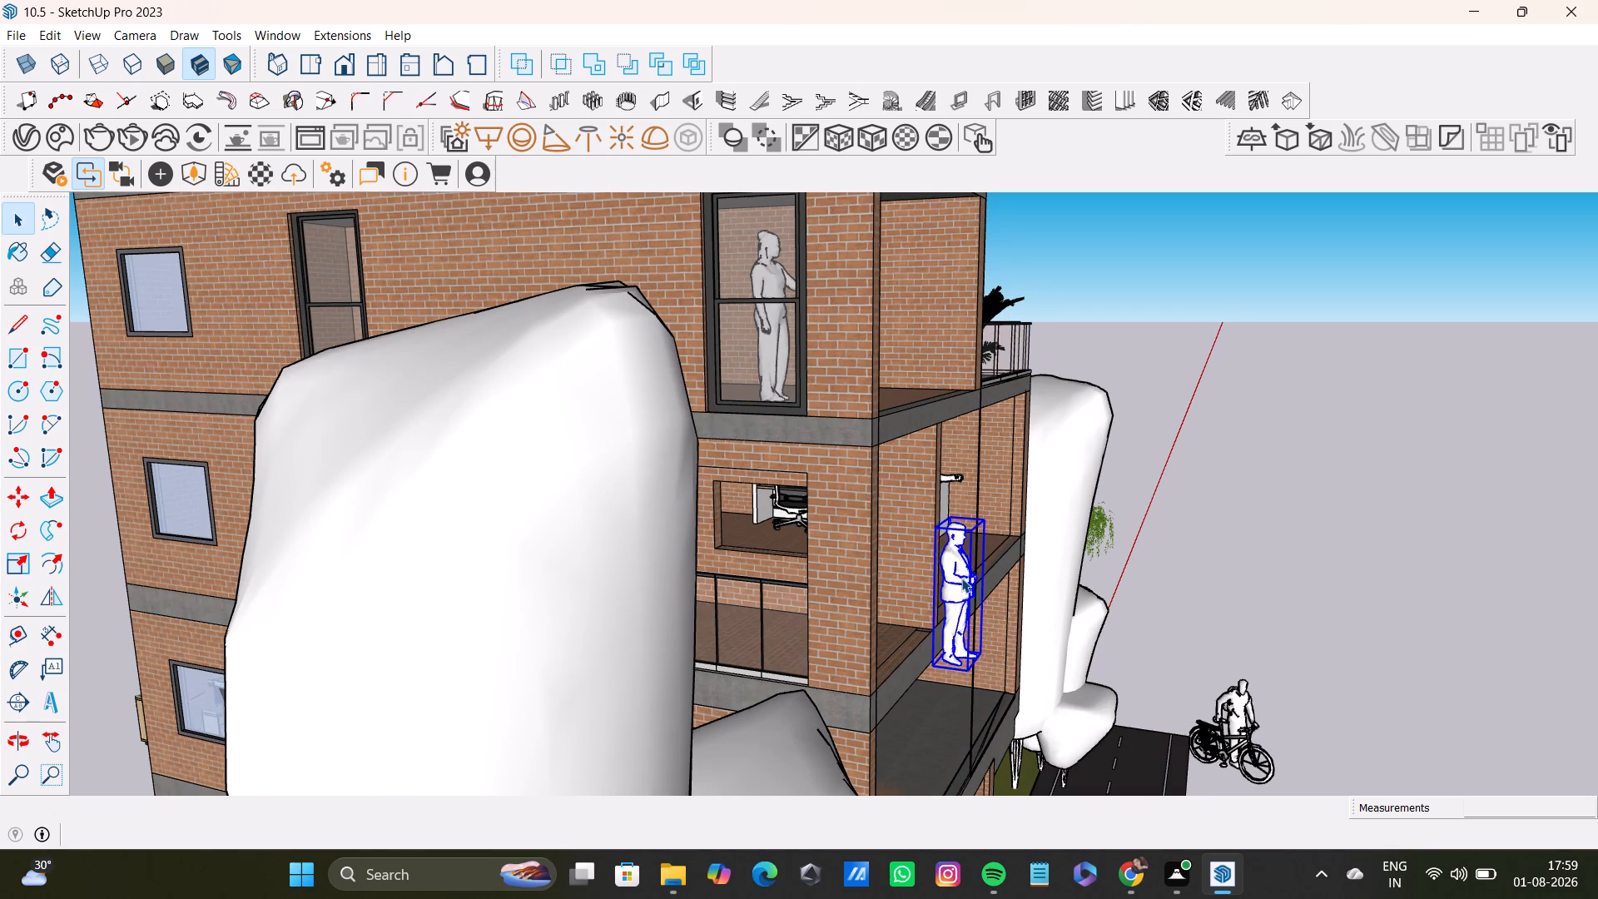
key("m")
left_click(940, 671)
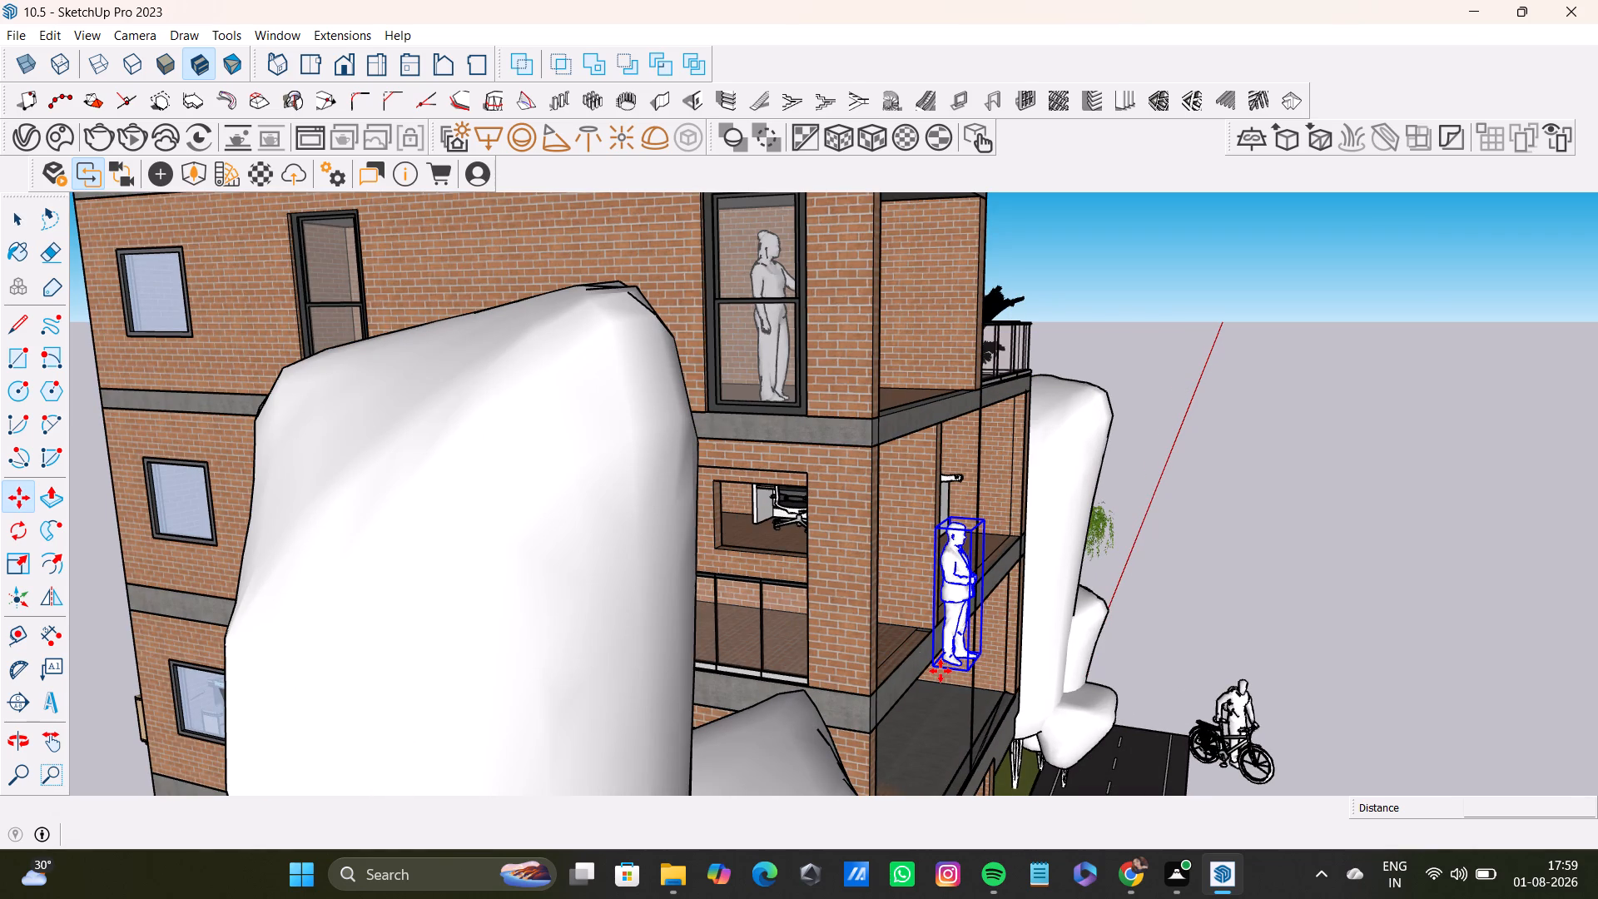
left_click(760, 646)
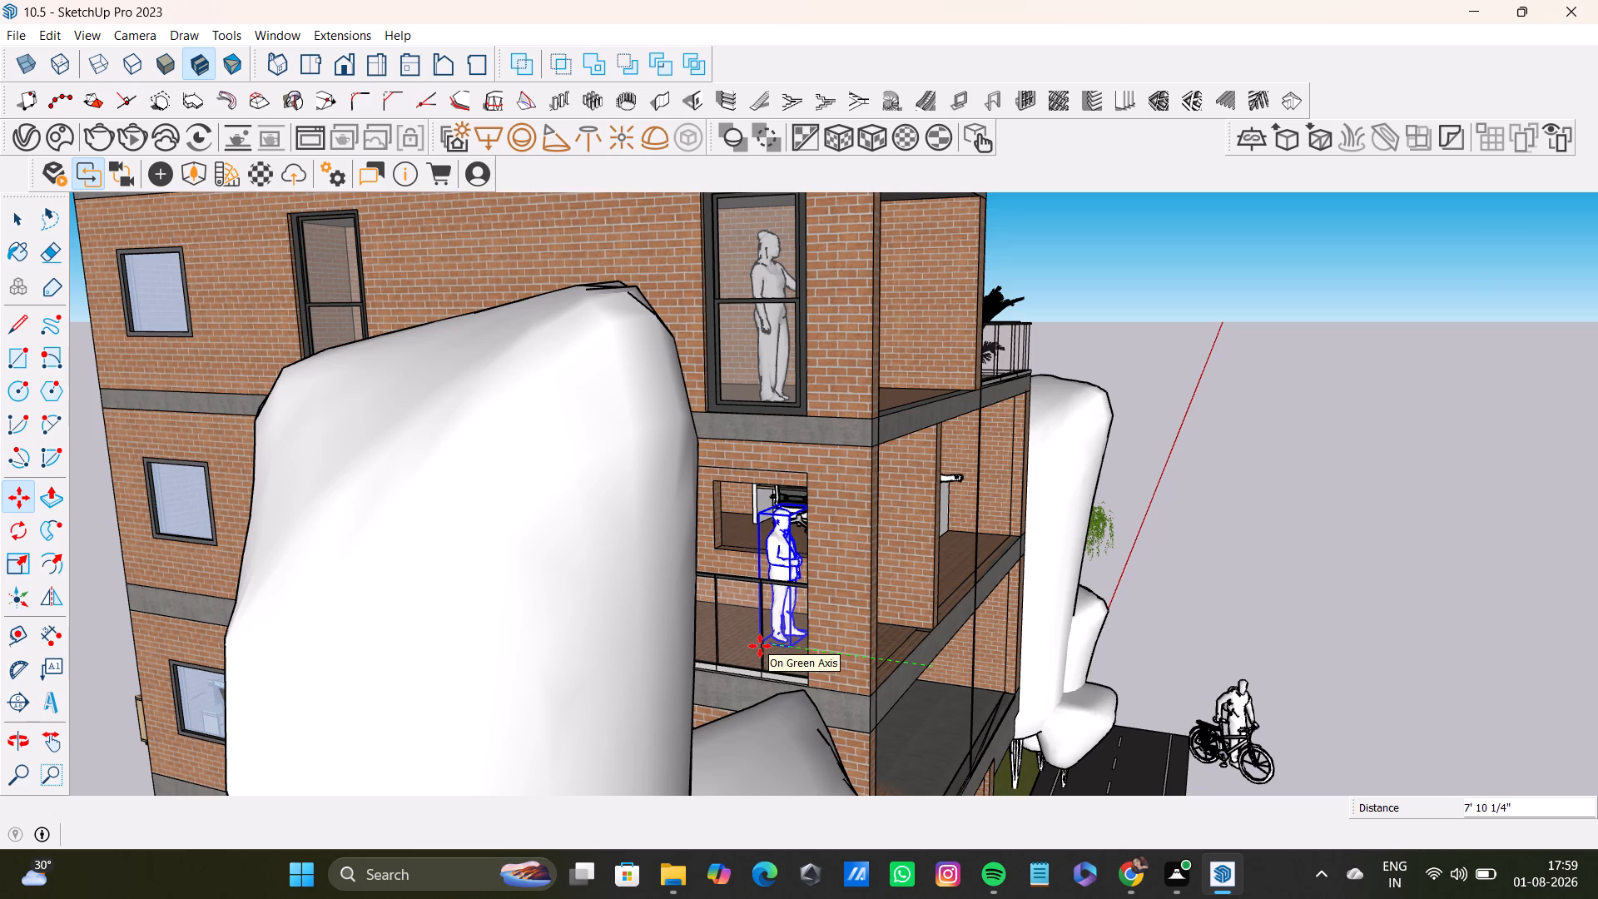
key("space")
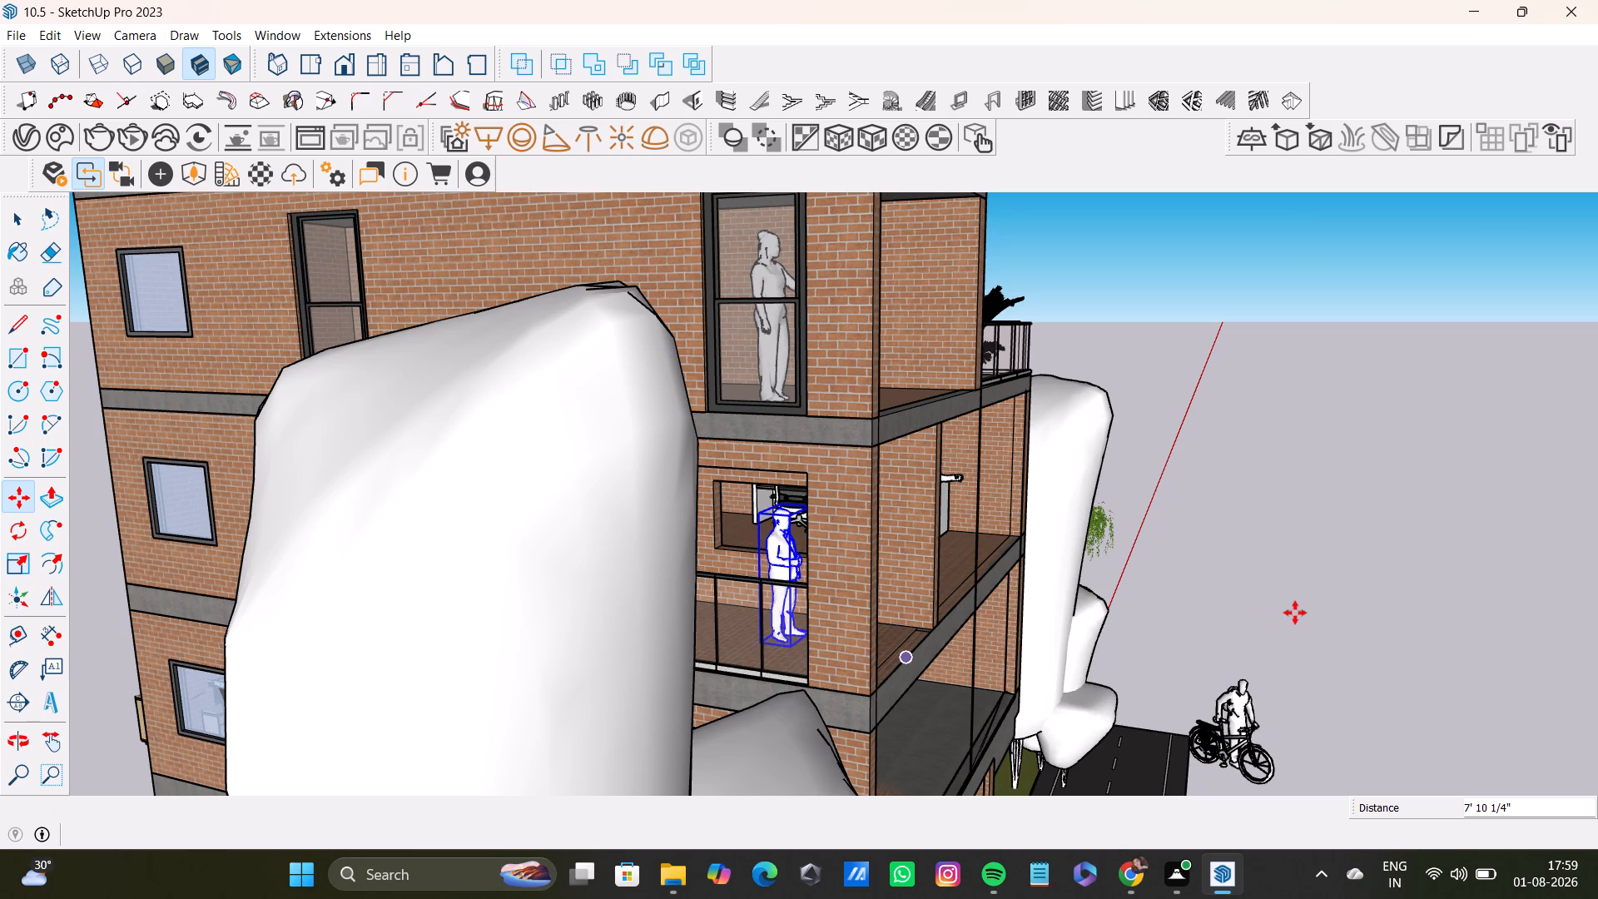
left_click(1295, 613)
Scale the desk and chair group on the arched-window floor to about 0.79 along the red axis, pulling it inside the outer side wall.
middle_click_drag(1300, 722, 1034, 762)
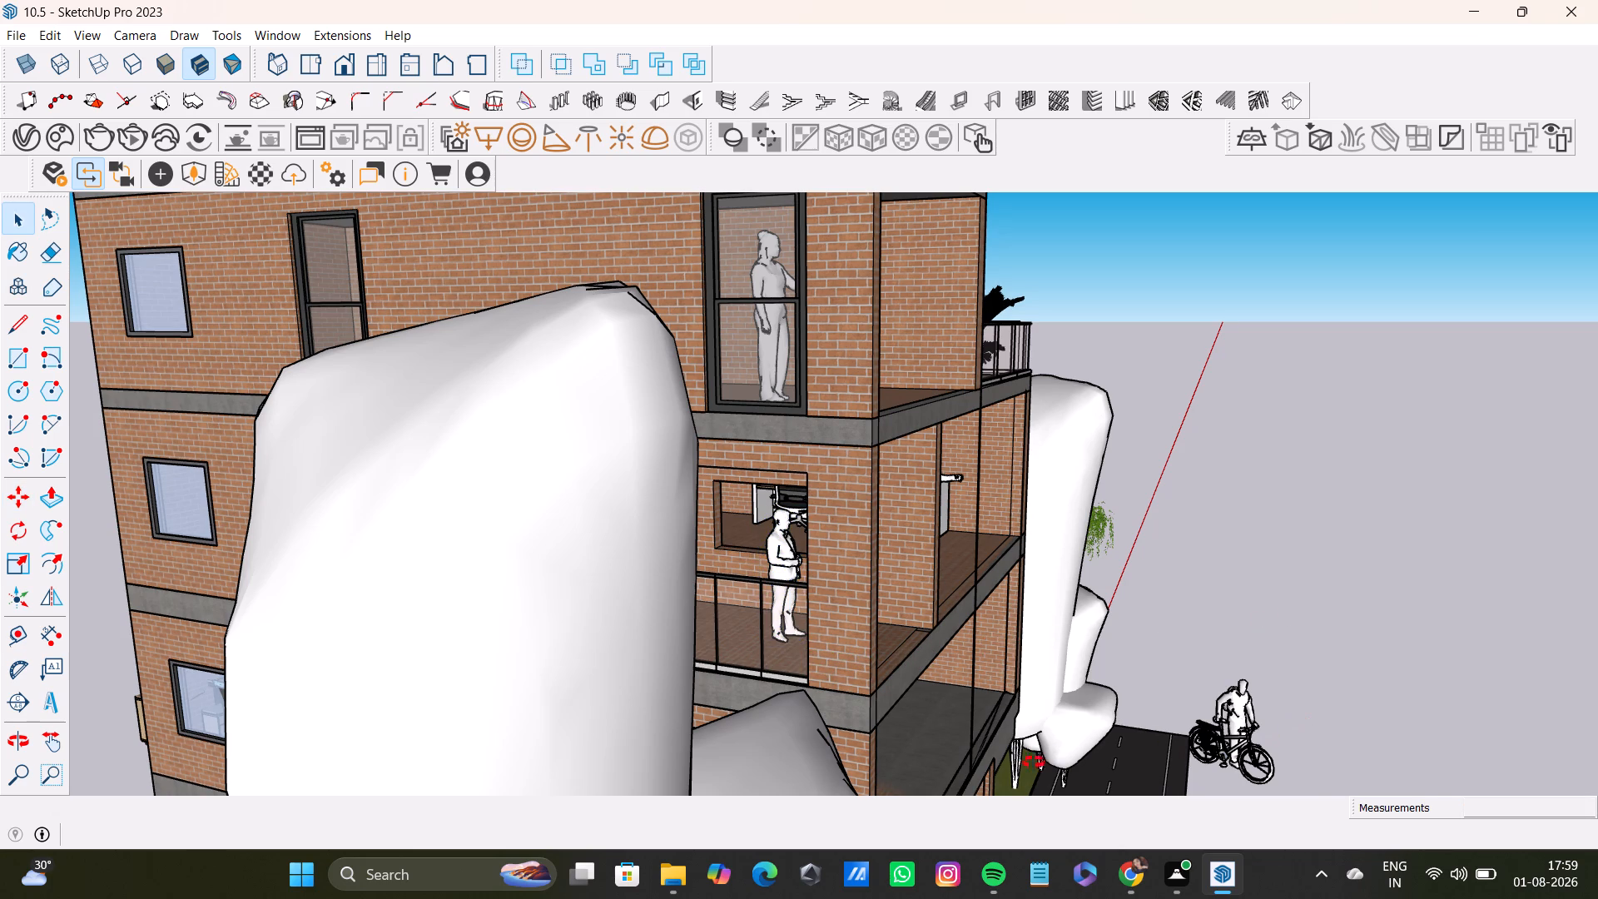
middle_click_drag(1034, 762, 933, 697)
scroll(933, 697, "down", 10)
middle_click_drag(933, 697, 940, 692)
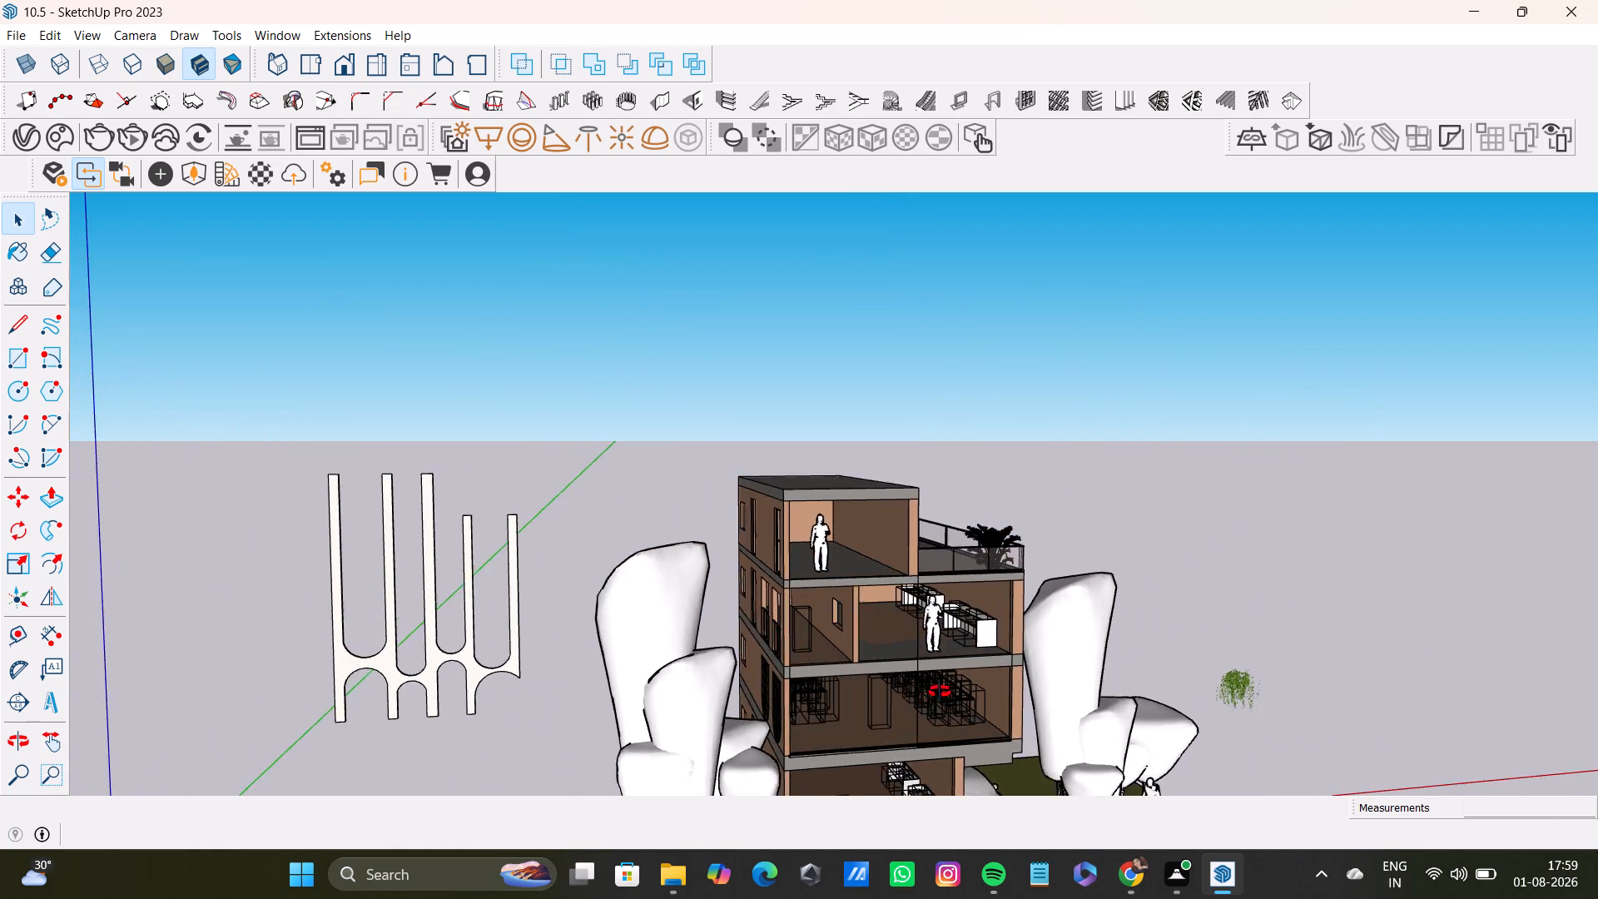
middle_click_drag(940, 692, 1327, 588)
middle_click_drag(801, 662, 1234, 692)
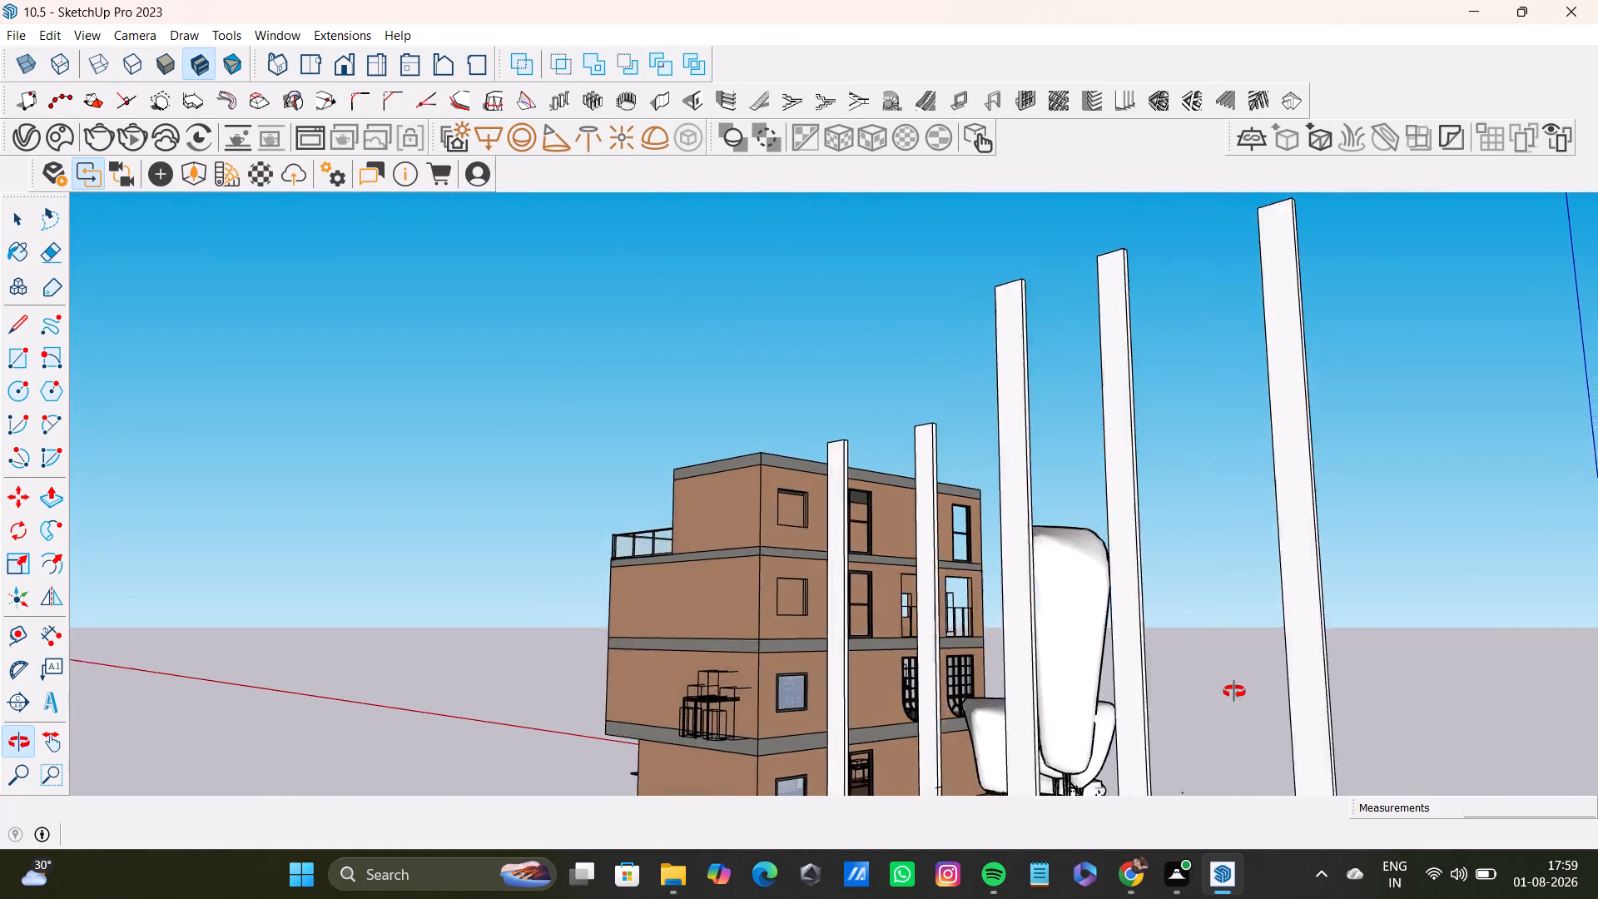
middle_click_drag(1234, 692, 1122, 684)
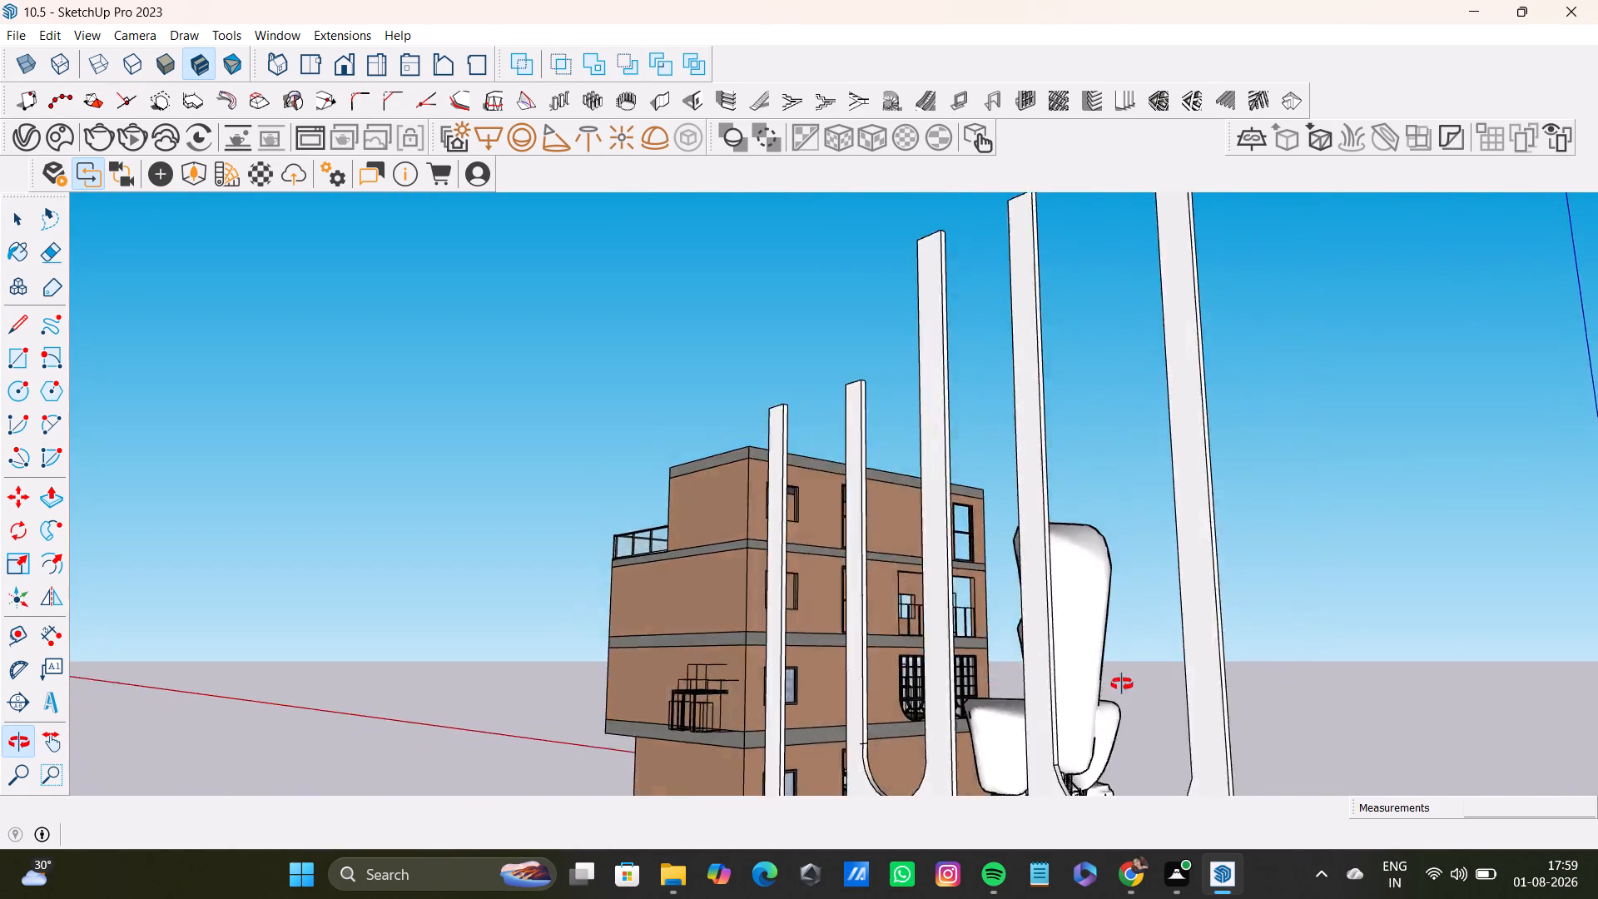
middle_click_drag(1122, 684, 950, 748)
left_click(632, 695)
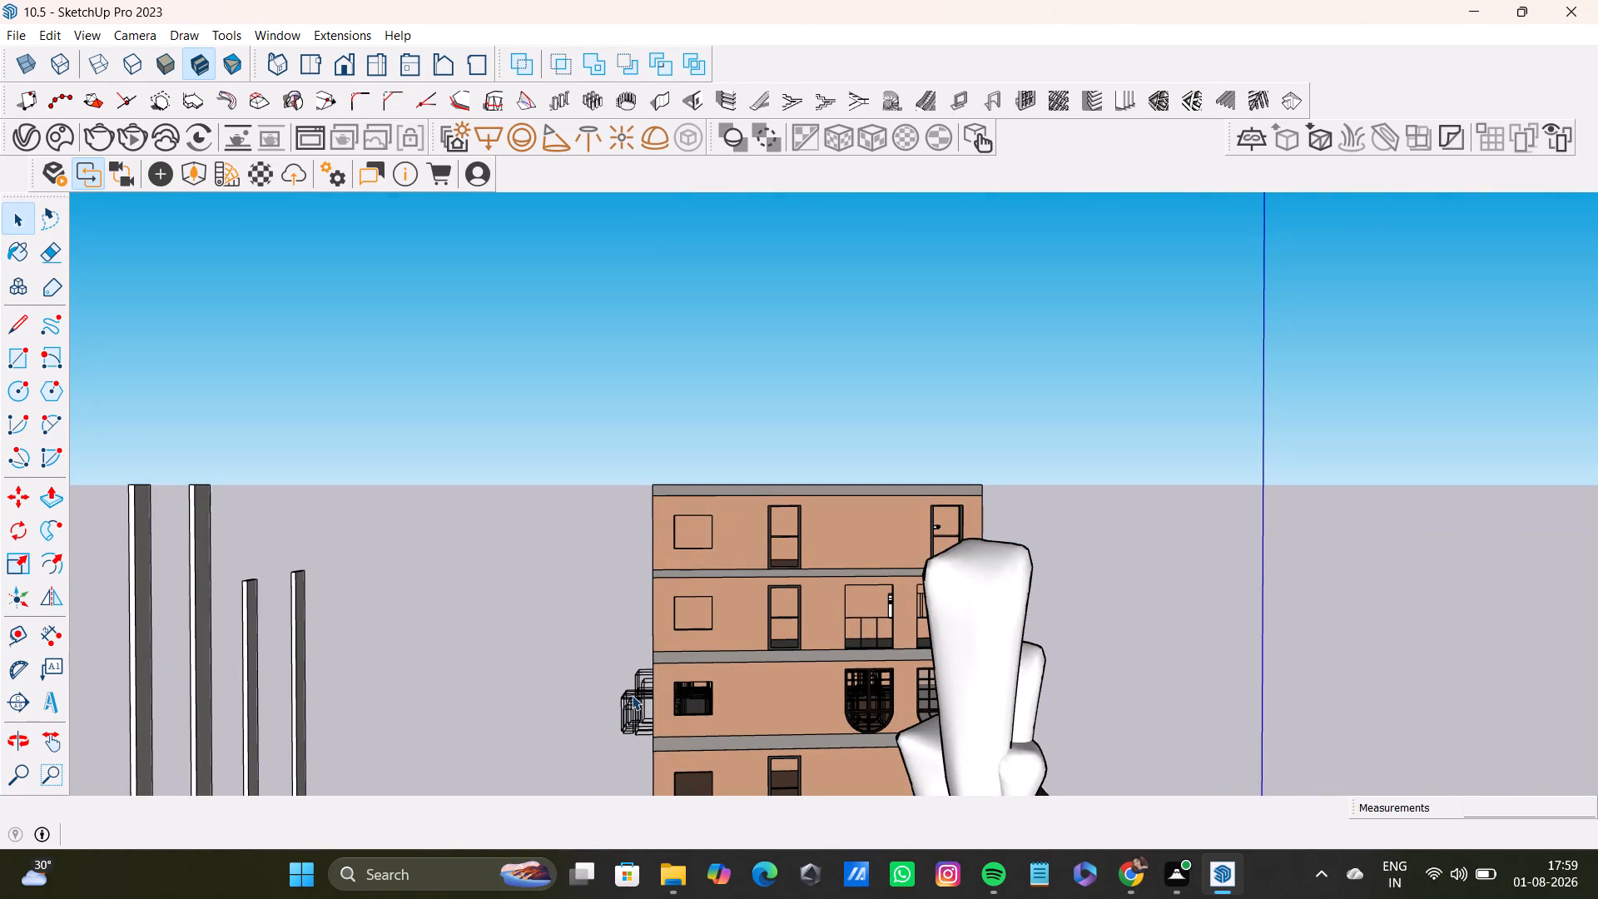
left_click(634, 700)
key("s")
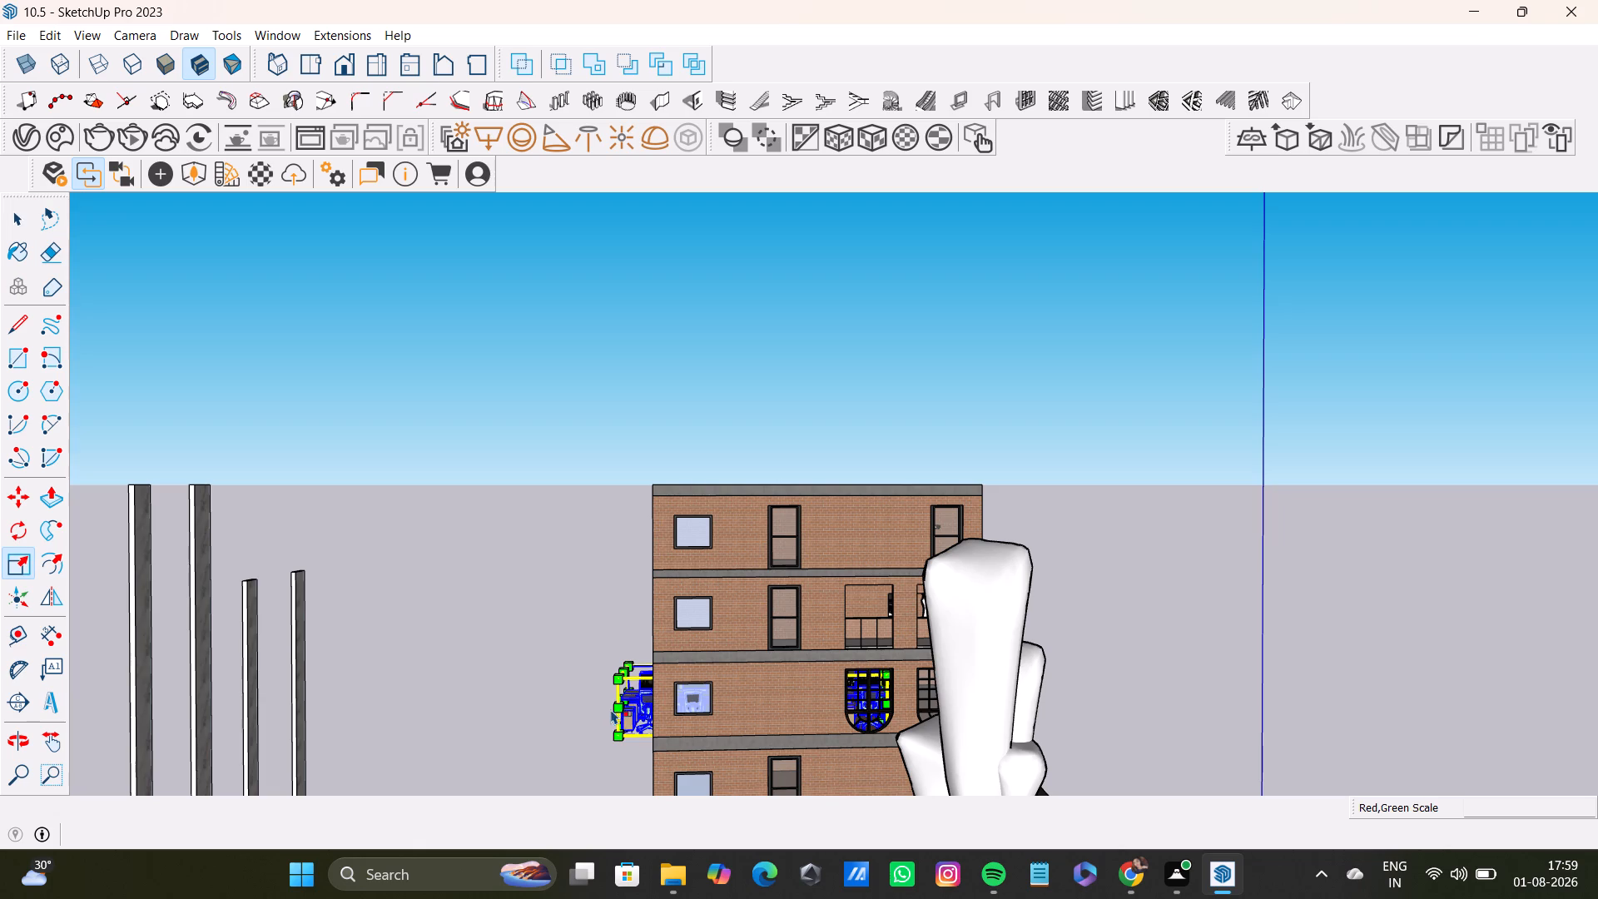
middle_click_drag(599, 725, 687, 728)
scroll(640, 721, "up", 5)
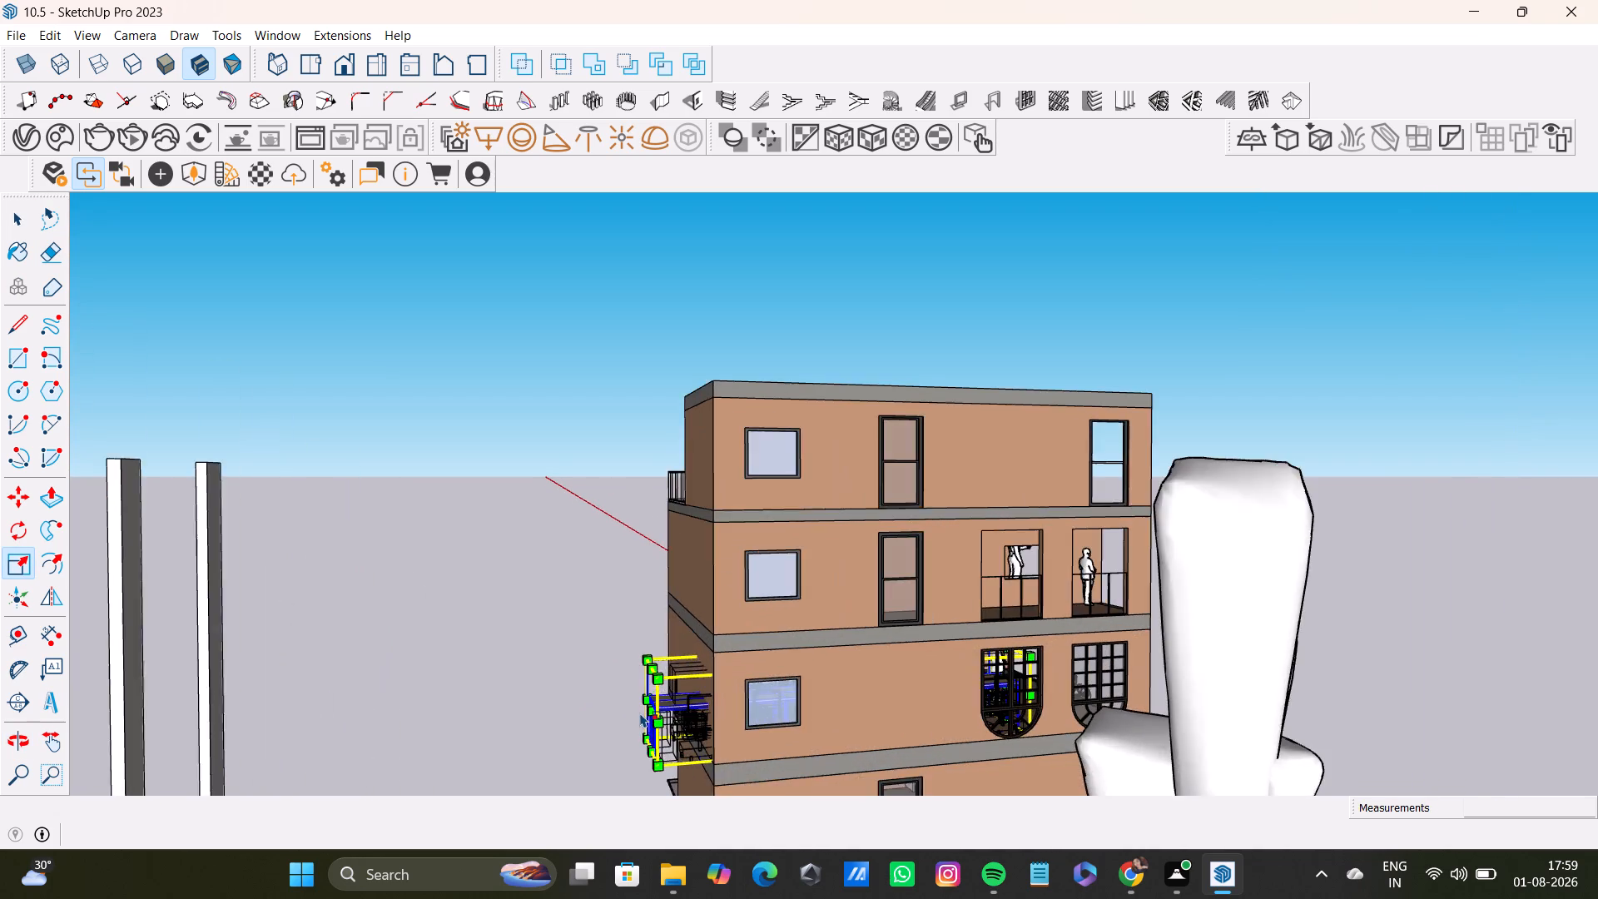
scroll(640, 713, "up", 3)
left_click(649, 712)
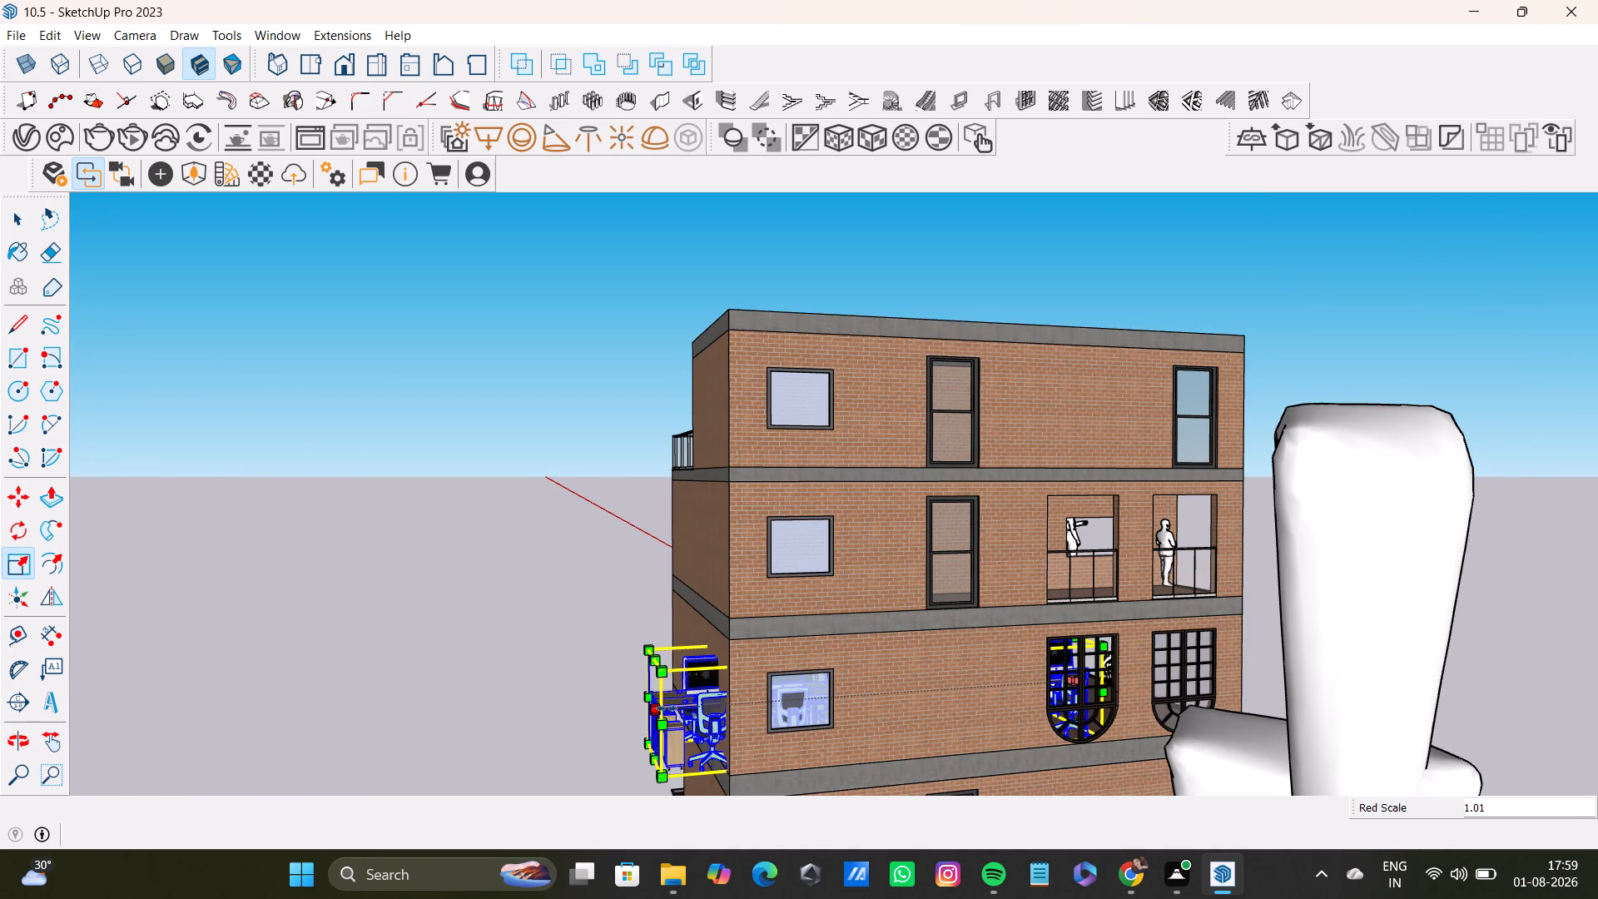
left_click(753, 692)
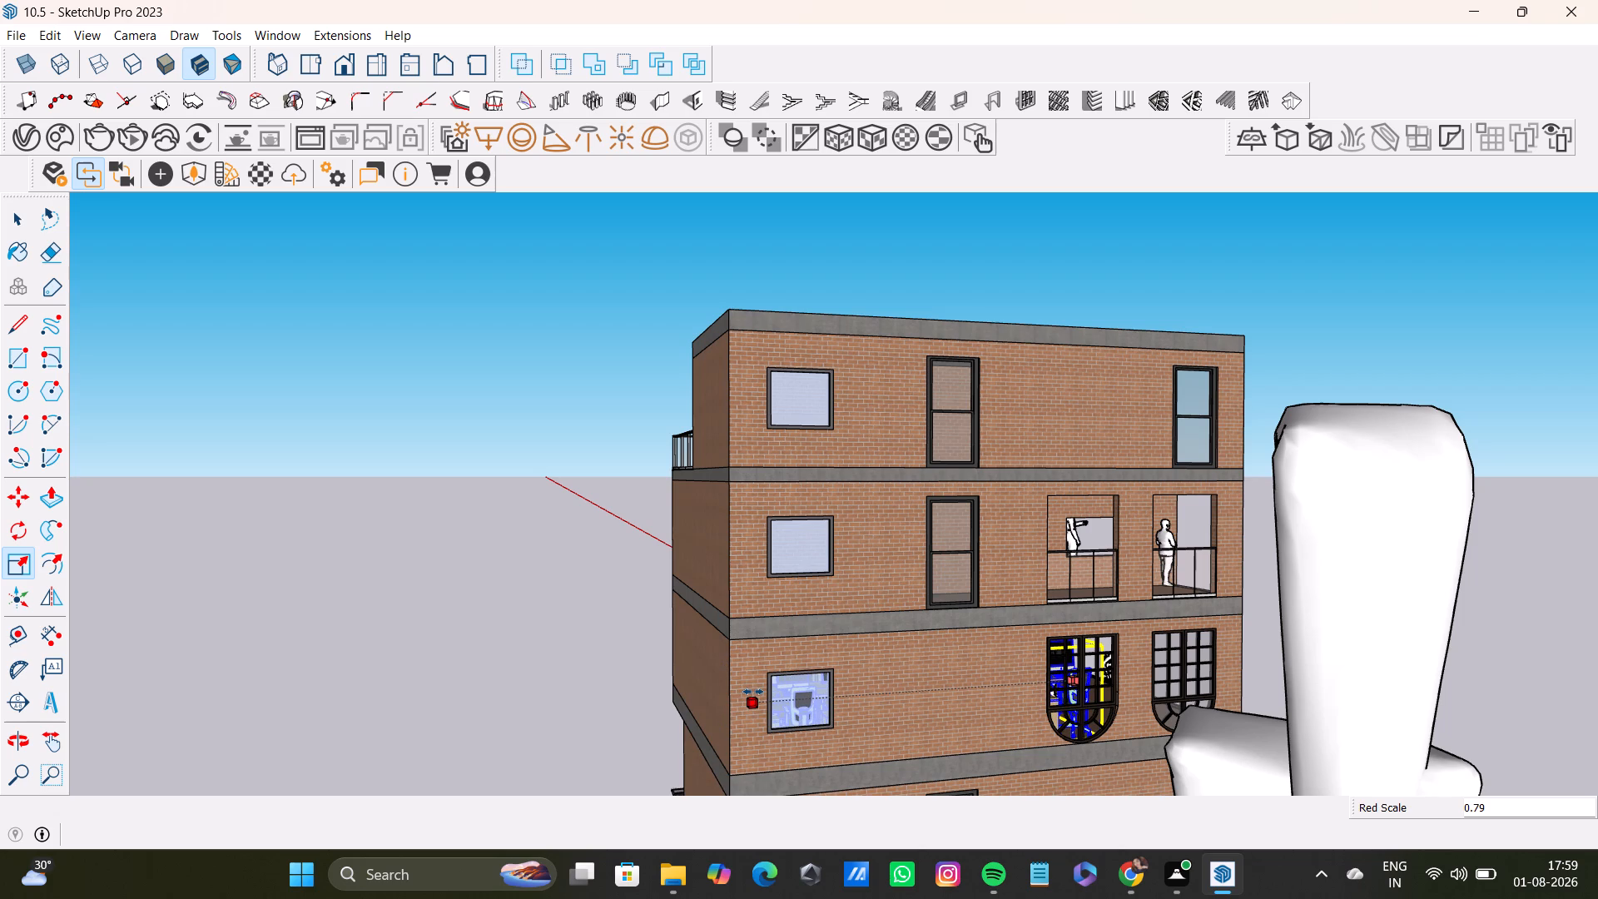
key("space")
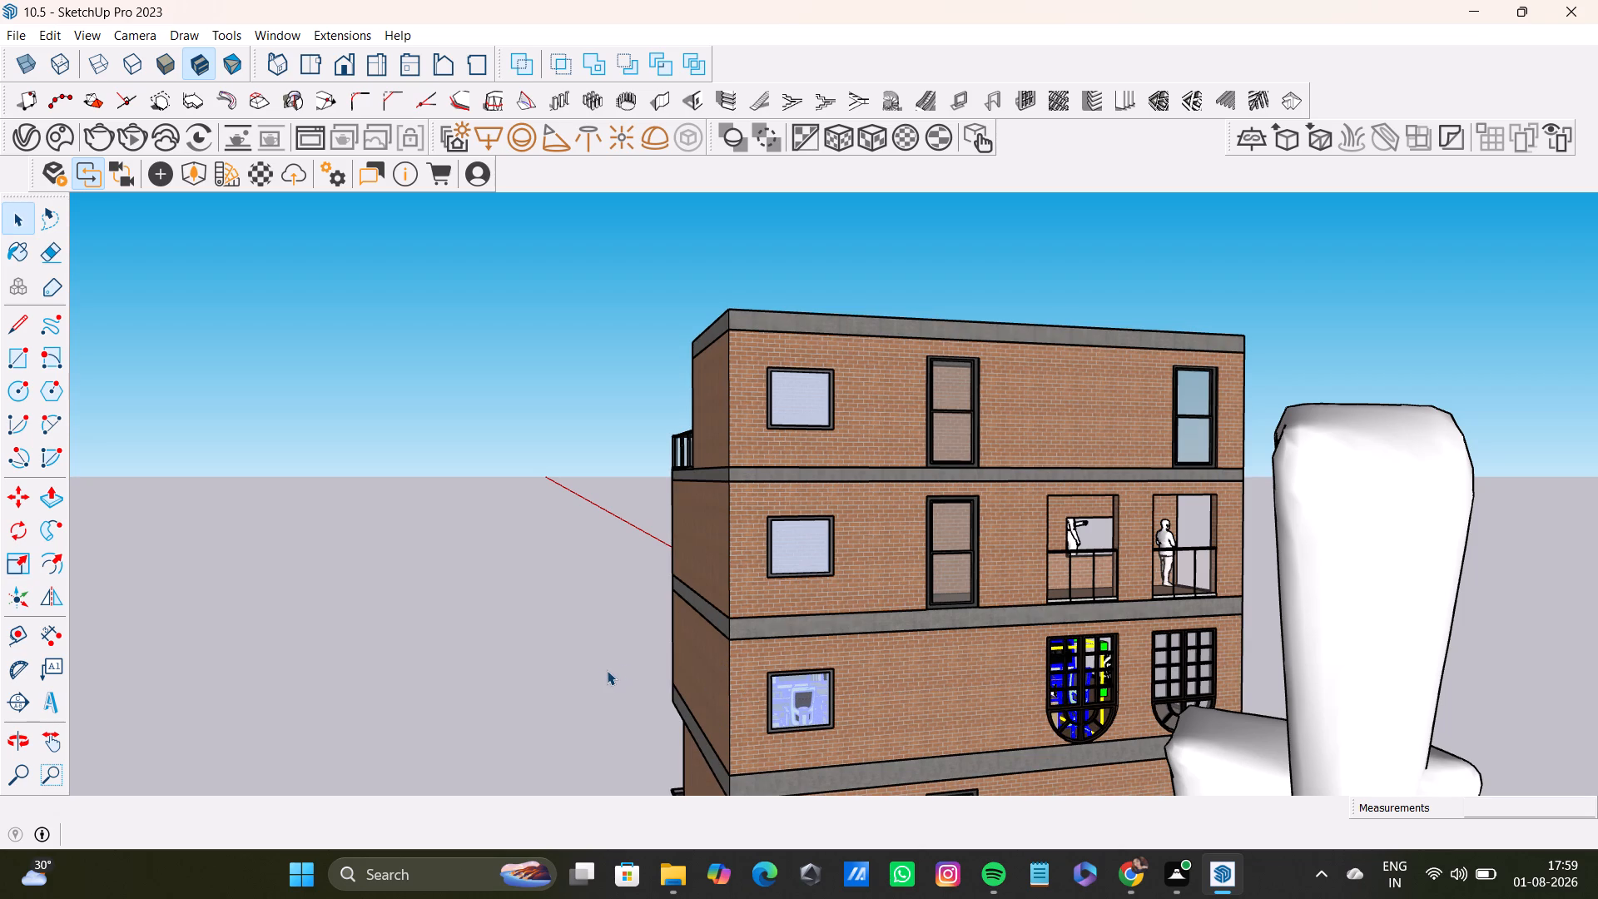
left_click(607, 670)
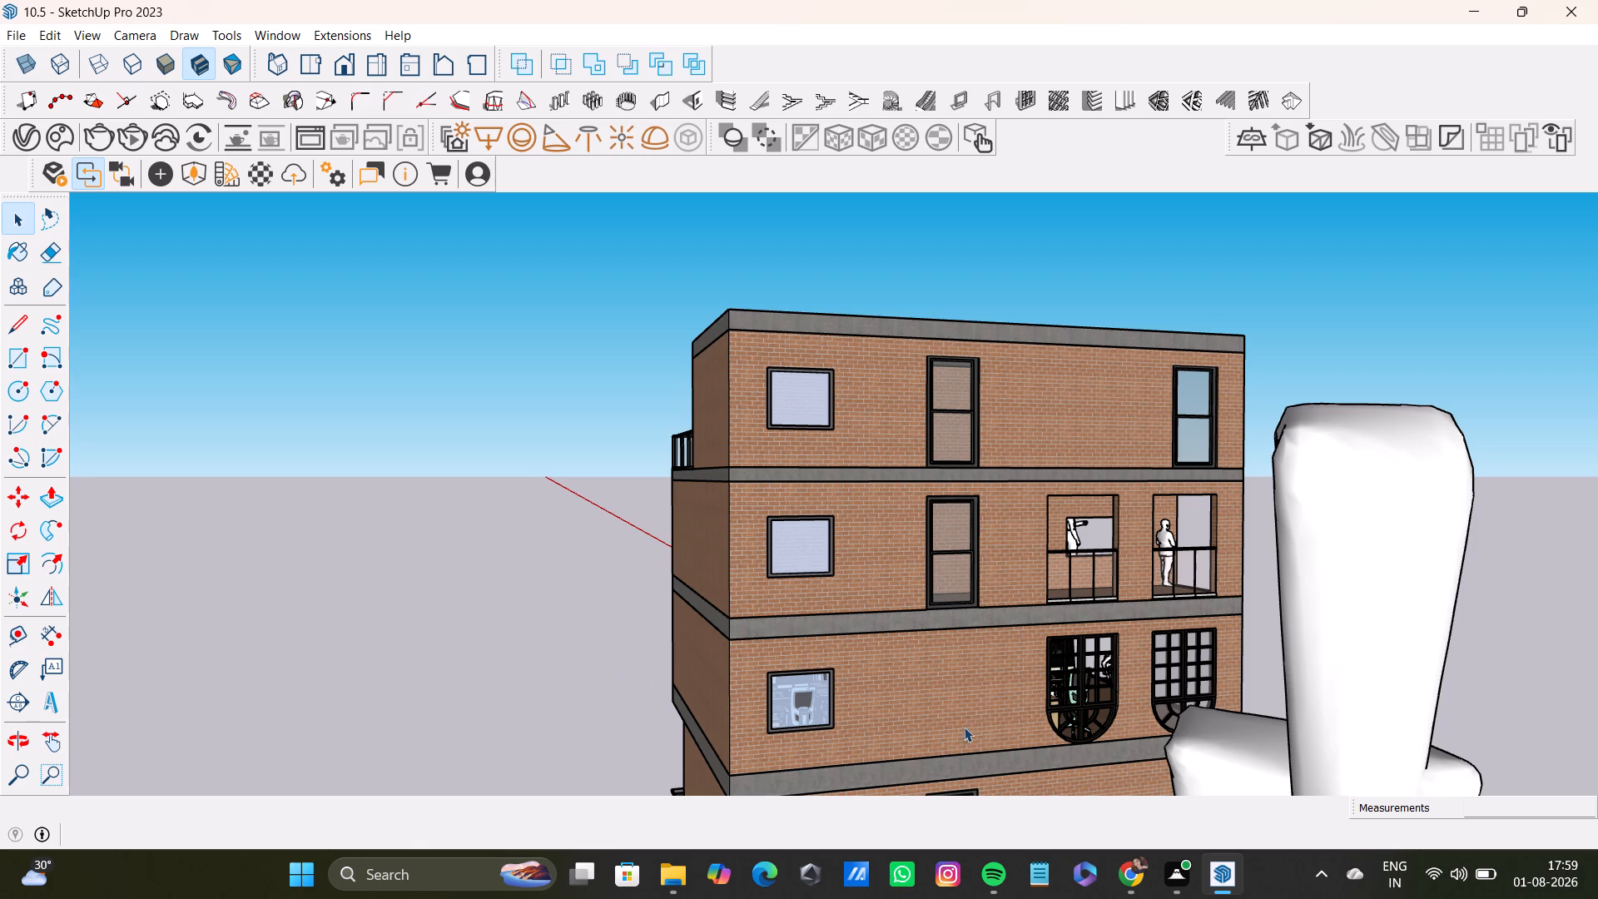
Examine the open section of the building and its surroundings from the front, below and above.
middle_click_drag(1016, 675, 409, 718)
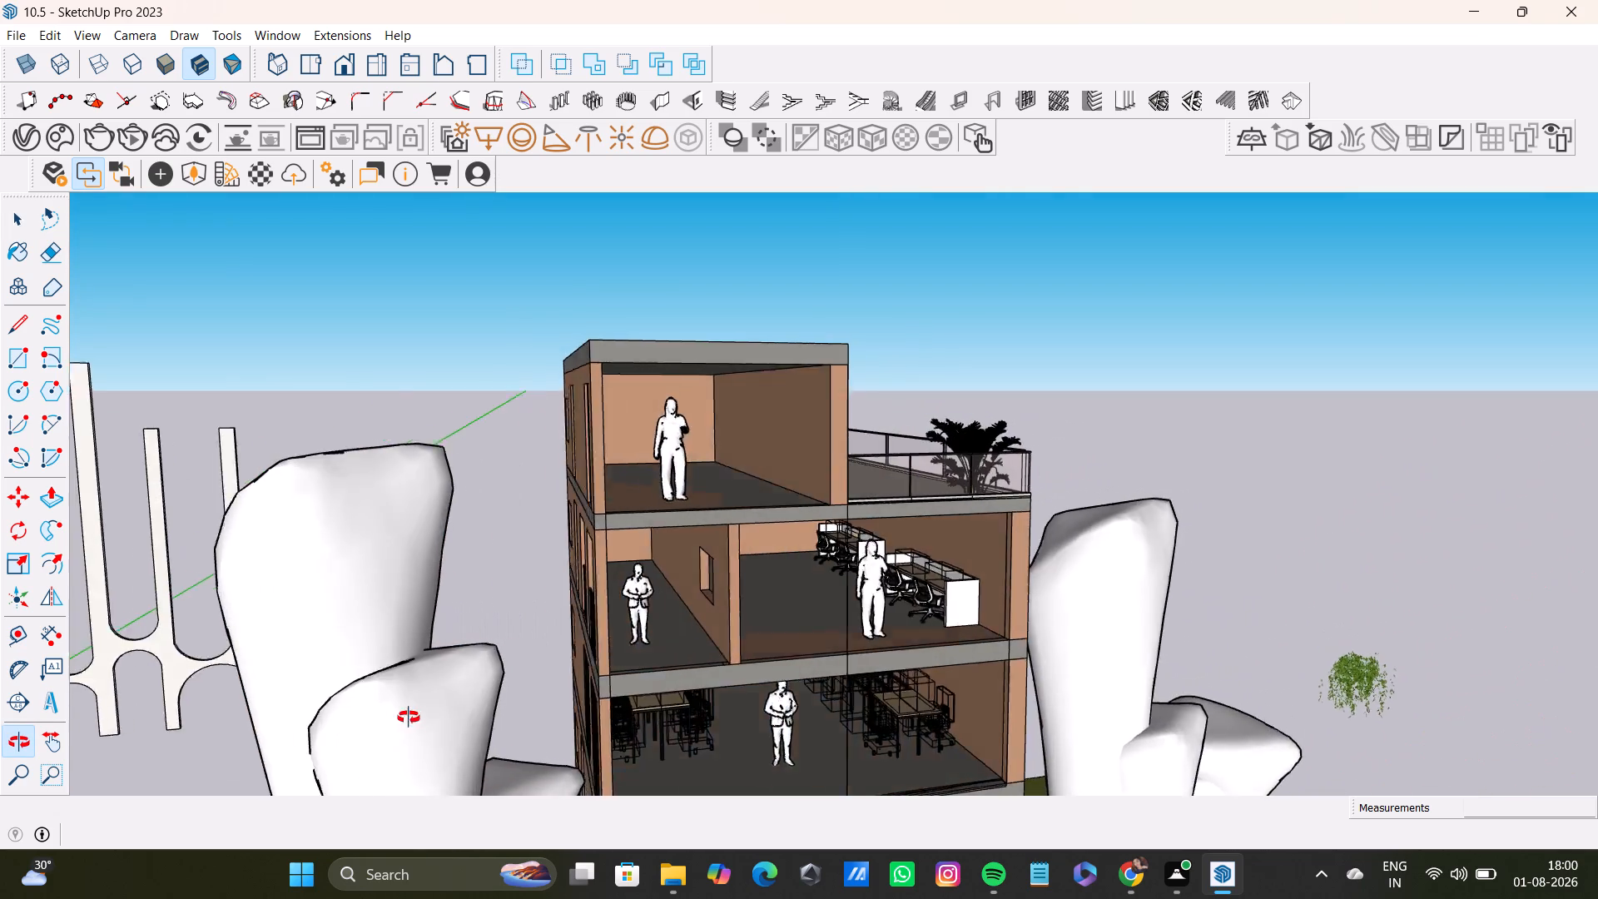
middle_click_drag(409, 718, 289, 652)
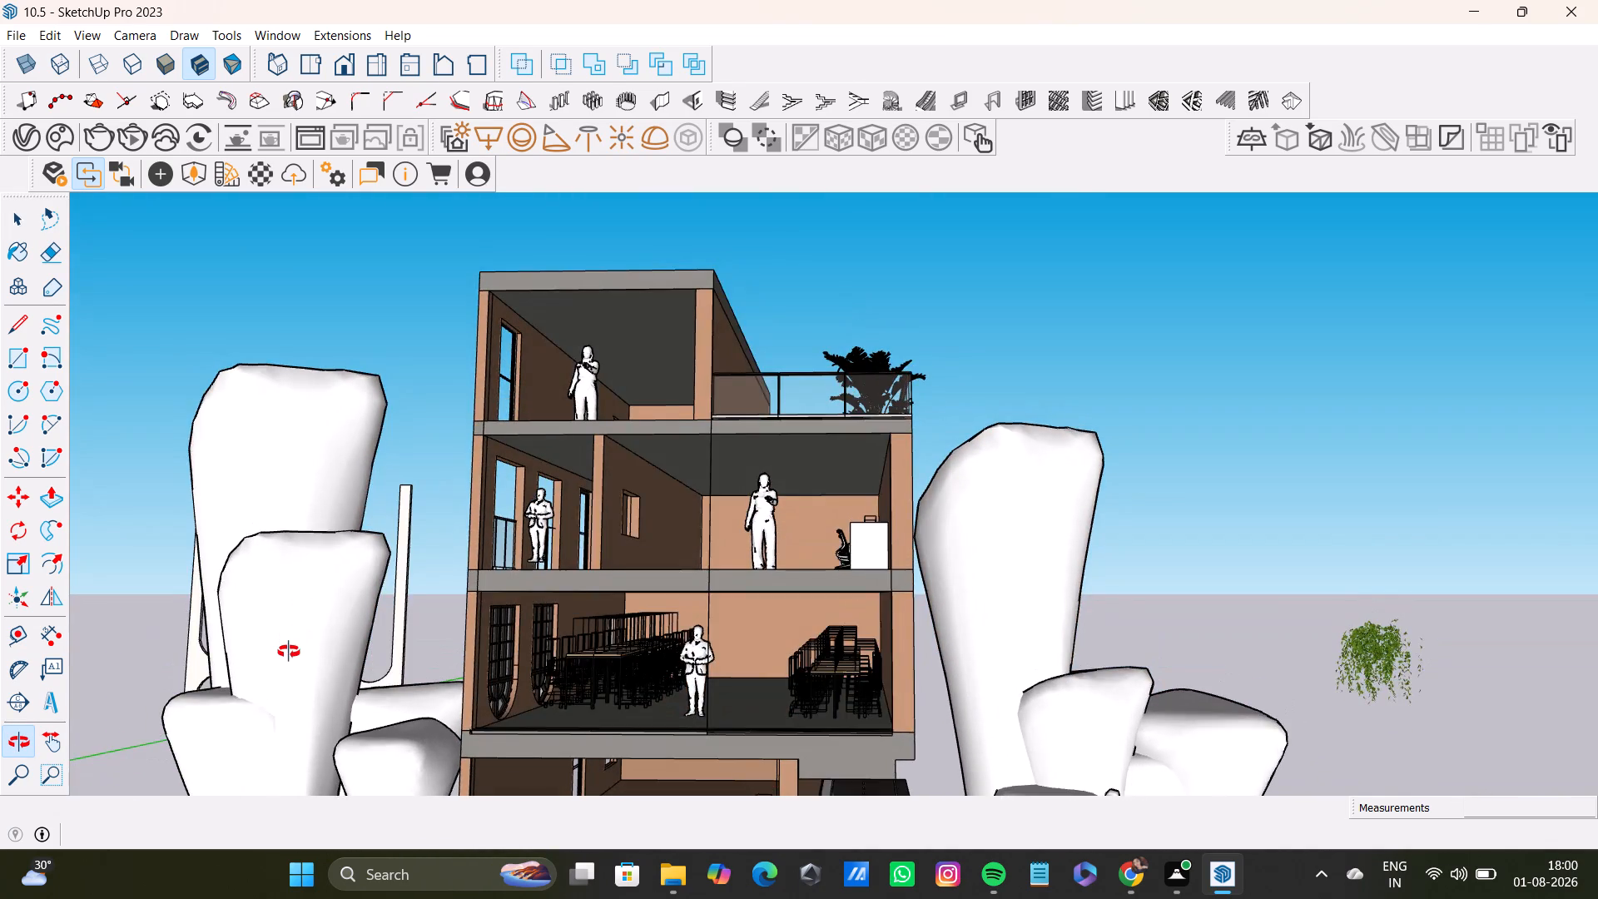
middle_click_drag(289, 652, 434, 599)
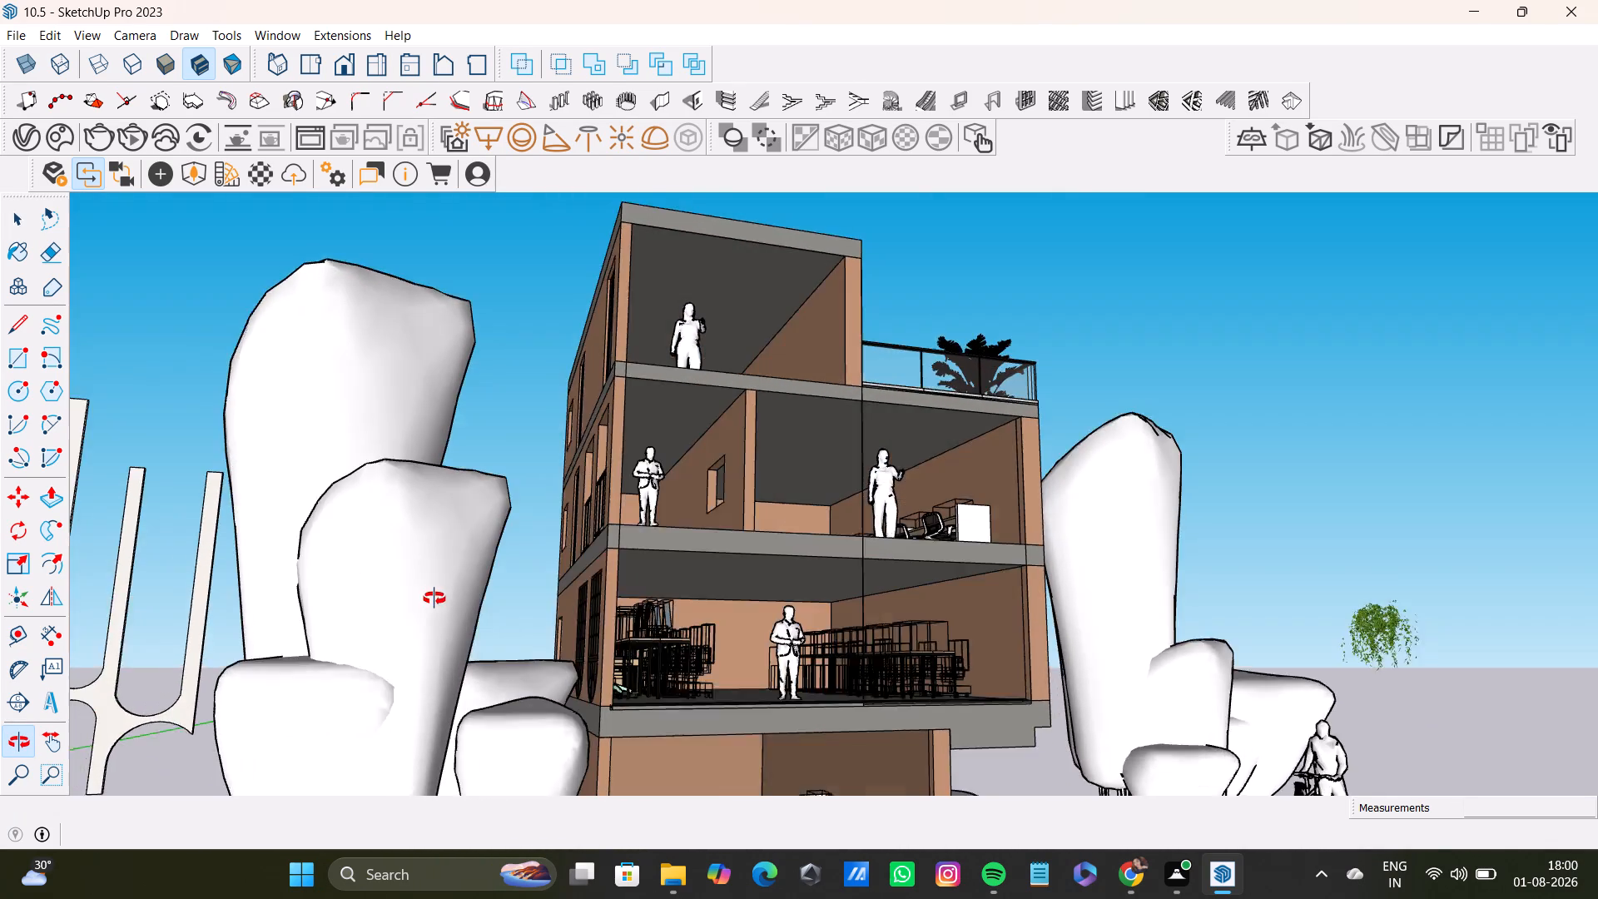
middle_click_drag(434, 599, 430, 676)
left_click(1205, 417)
key("space")
scroll(1131, 549, "down", 2)
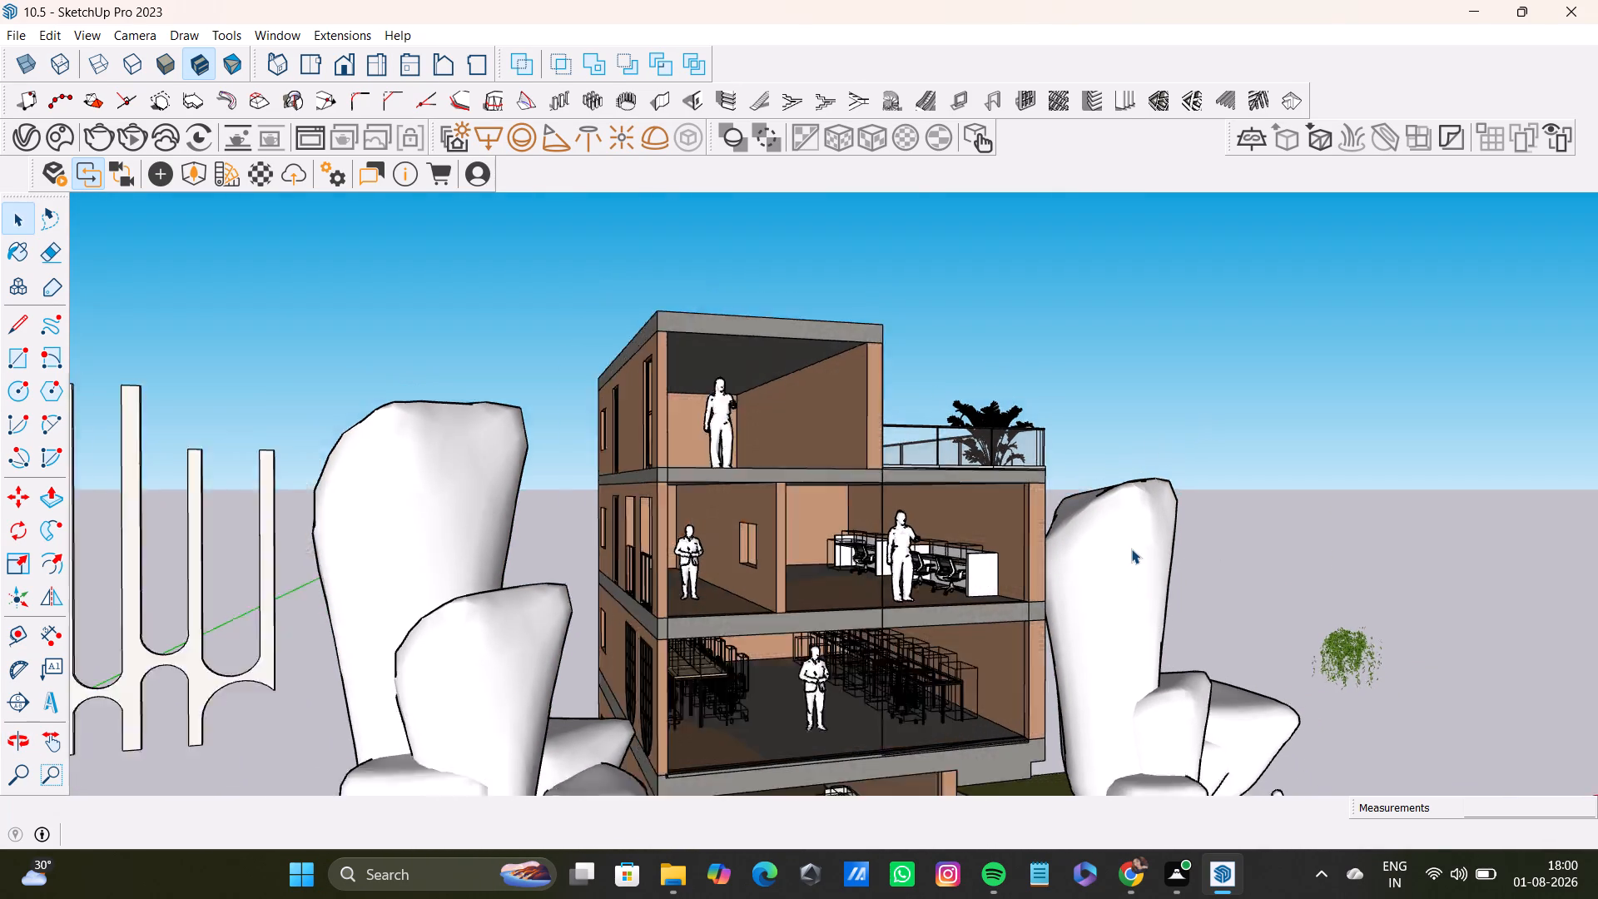
scroll(1131, 549, "down", 6)
middle_click_drag(1213, 595, 1172, 429)
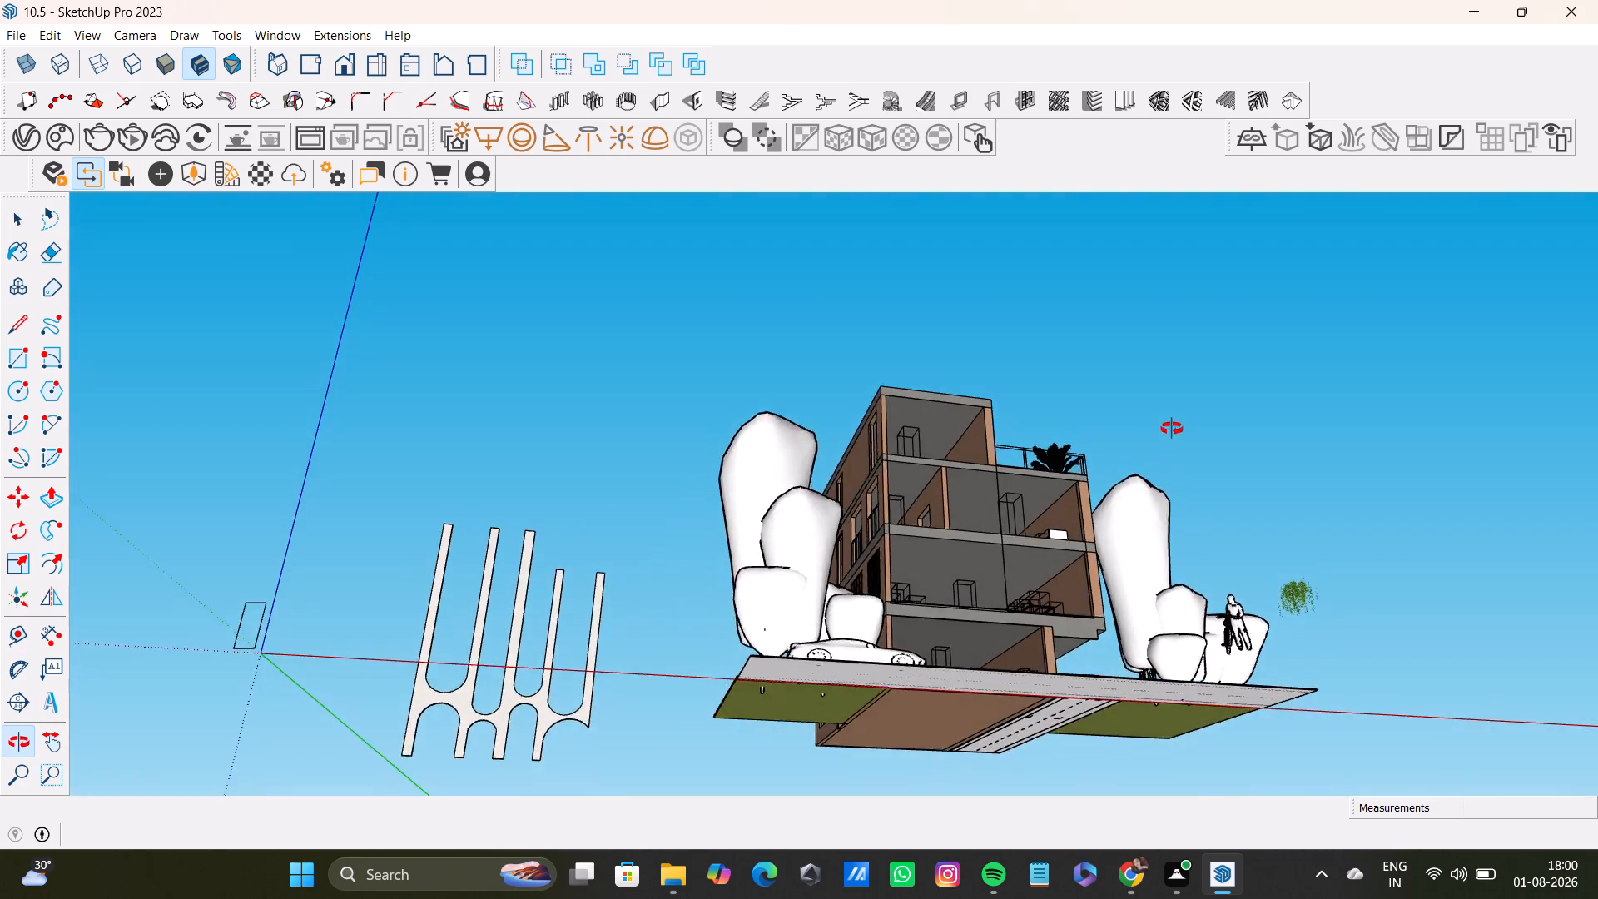
middle_click_drag(1172, 429, 1015, 645)
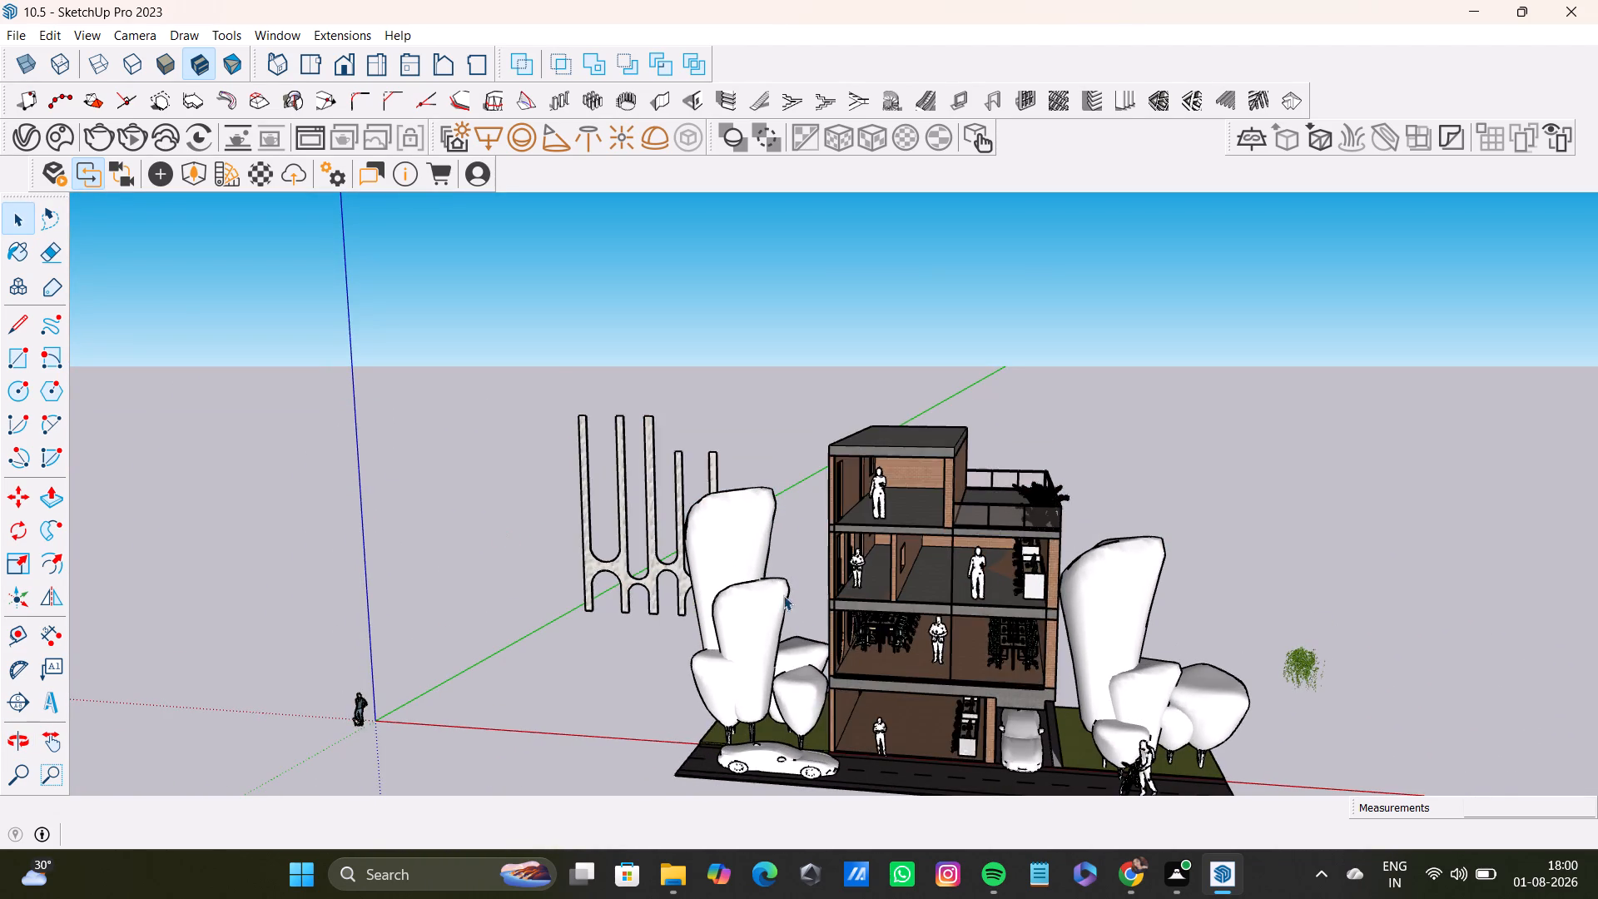
scroll(1009, 570, "up", 5)
scroll(926, 536, "up", 1)
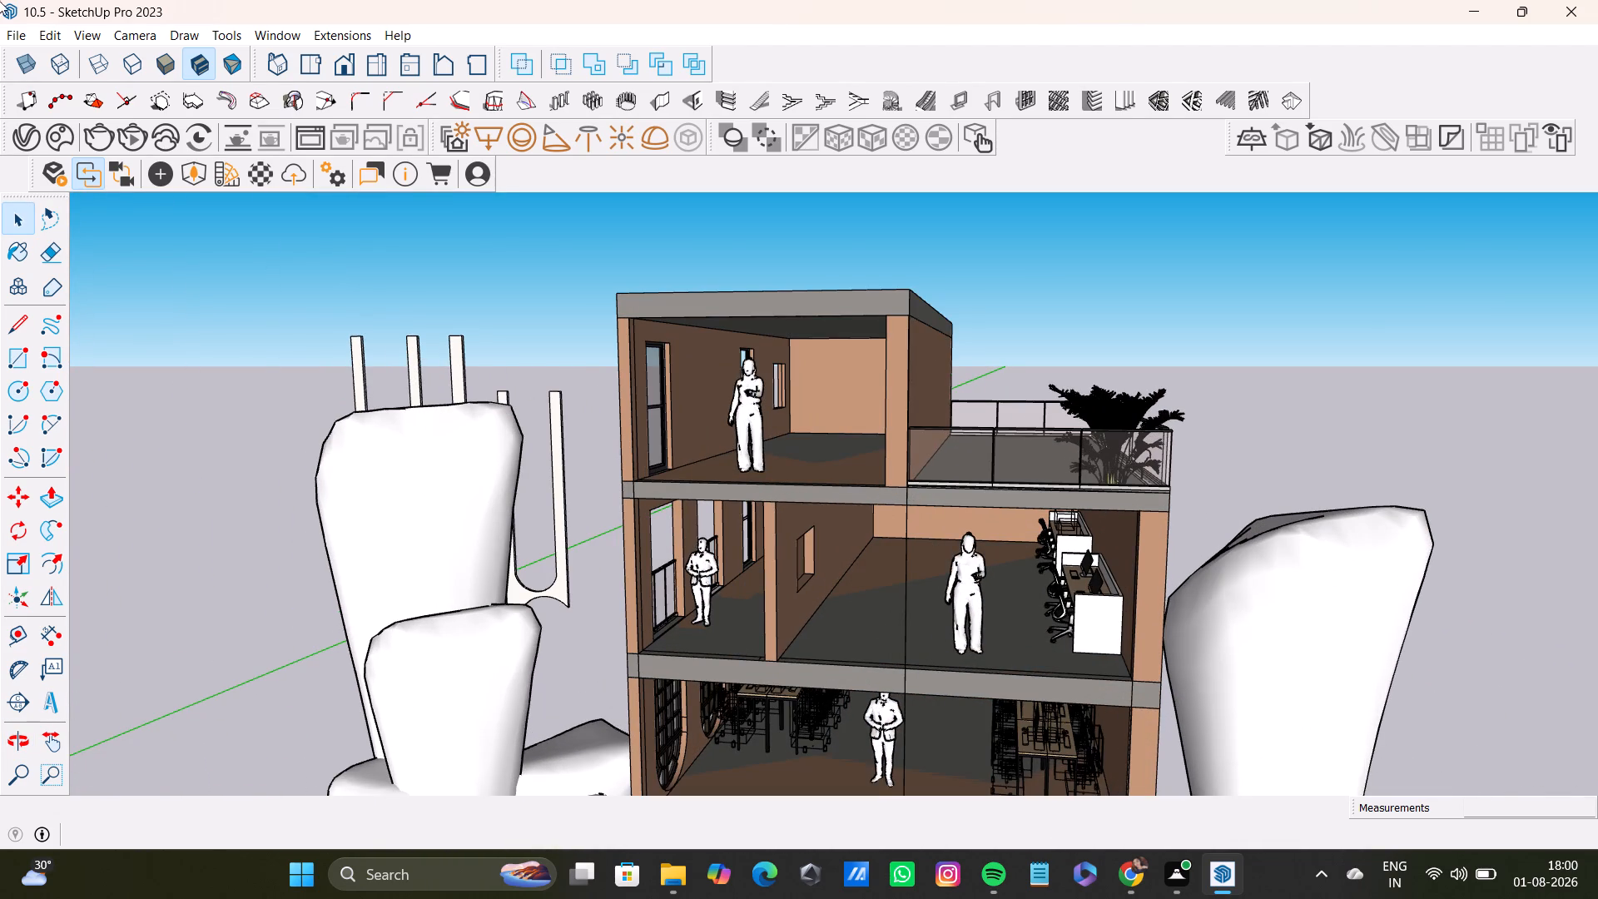
Unhide all hidden objects in the model.
left_click(44, 28)
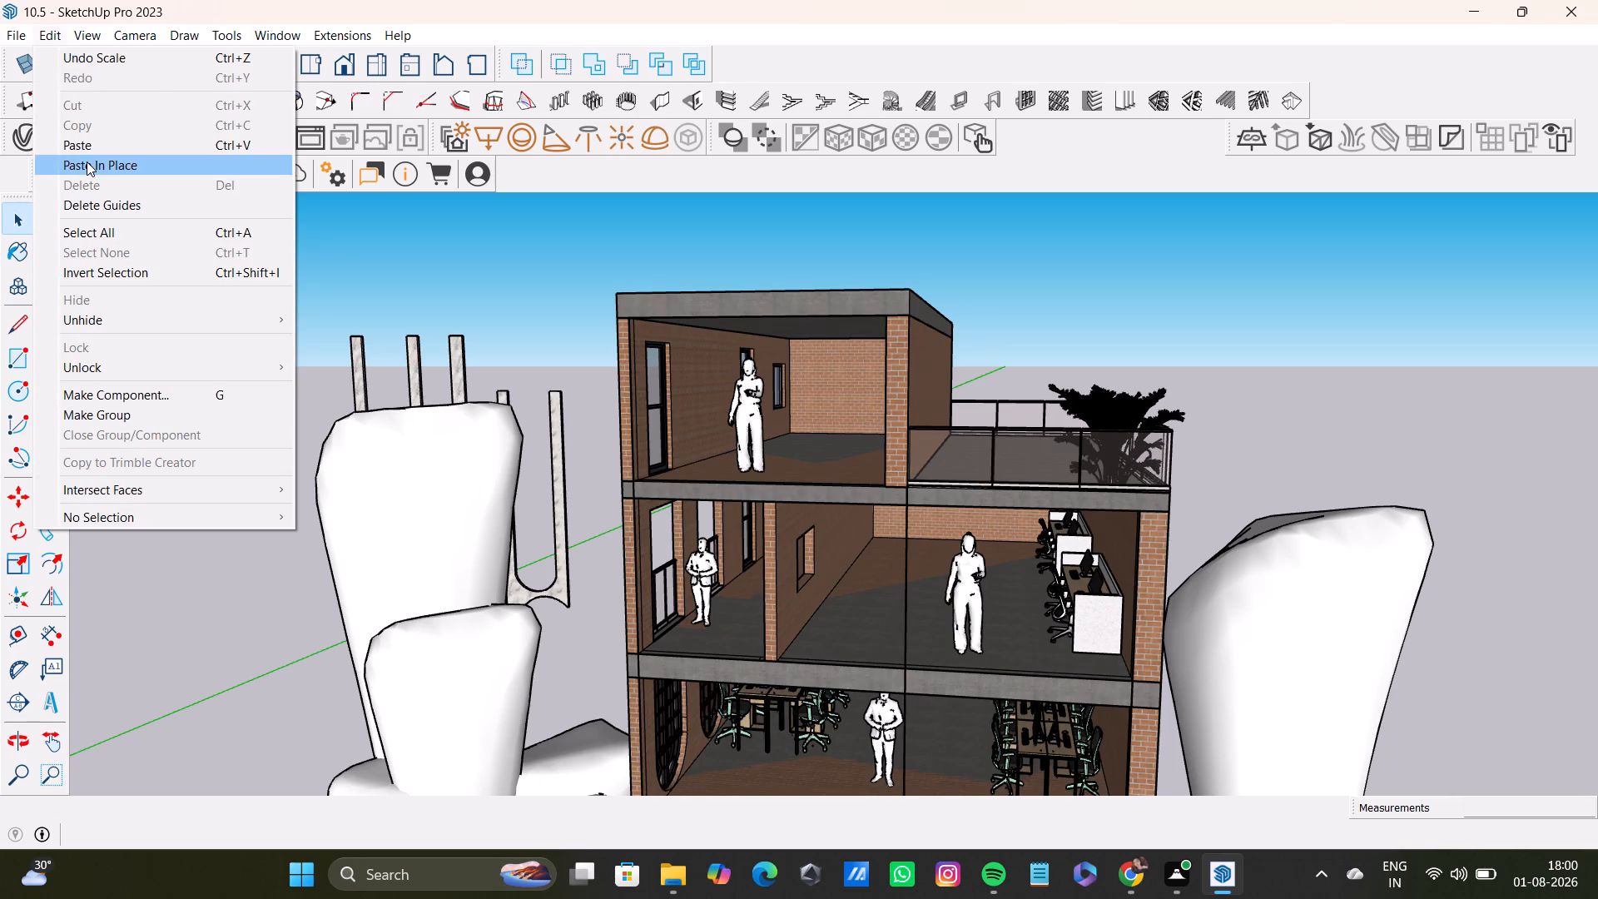
left_click(110, 320)
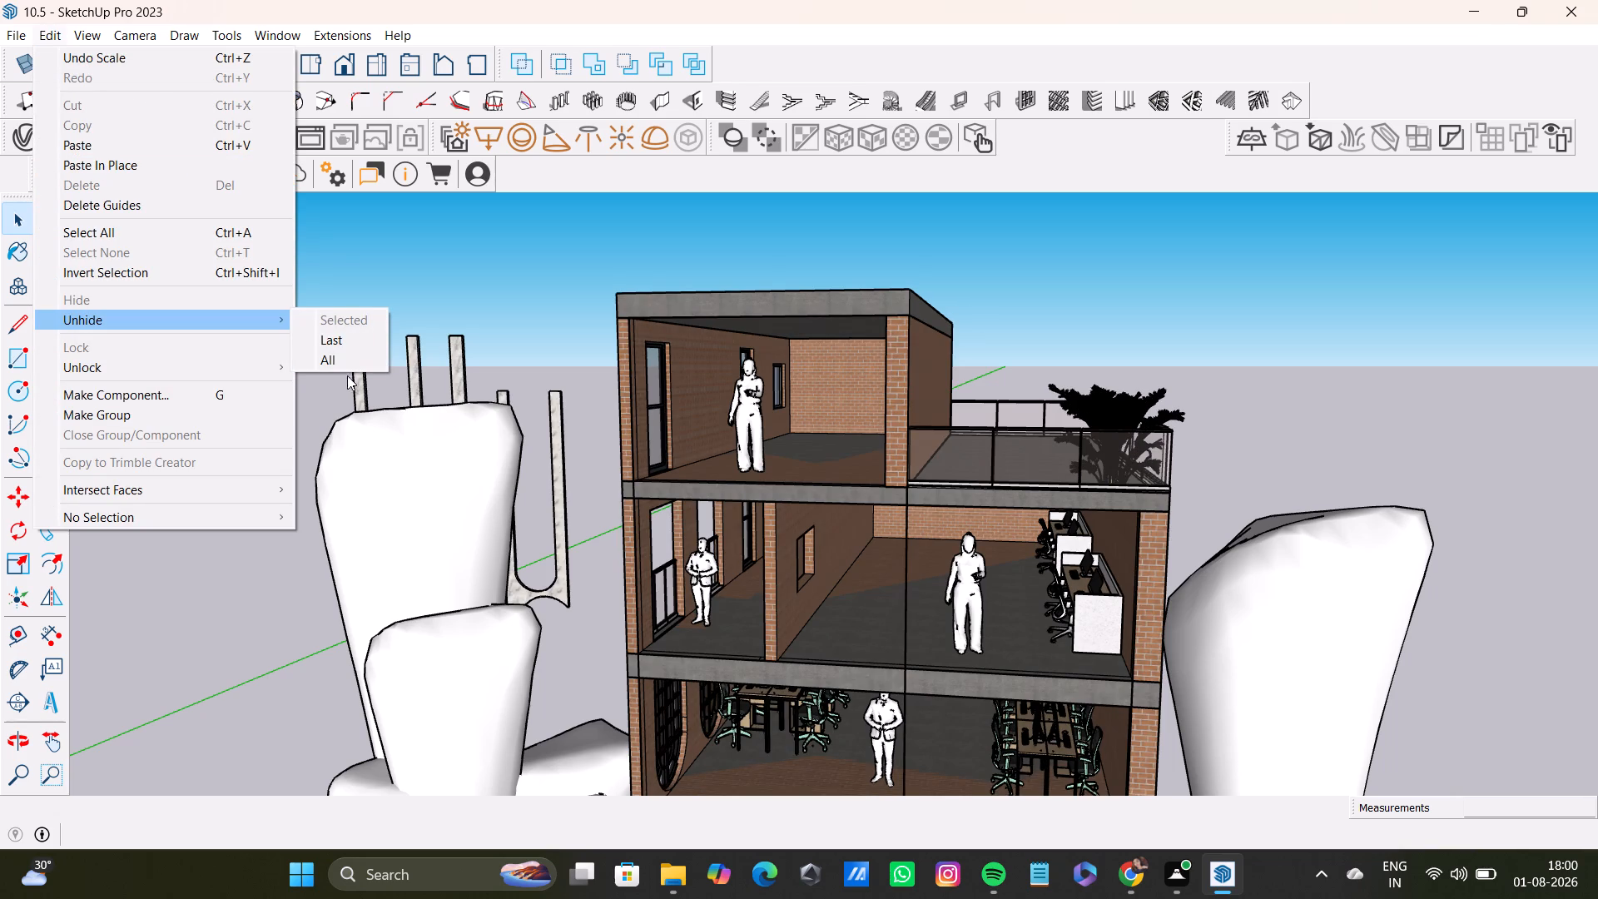
left_click(365, 369)
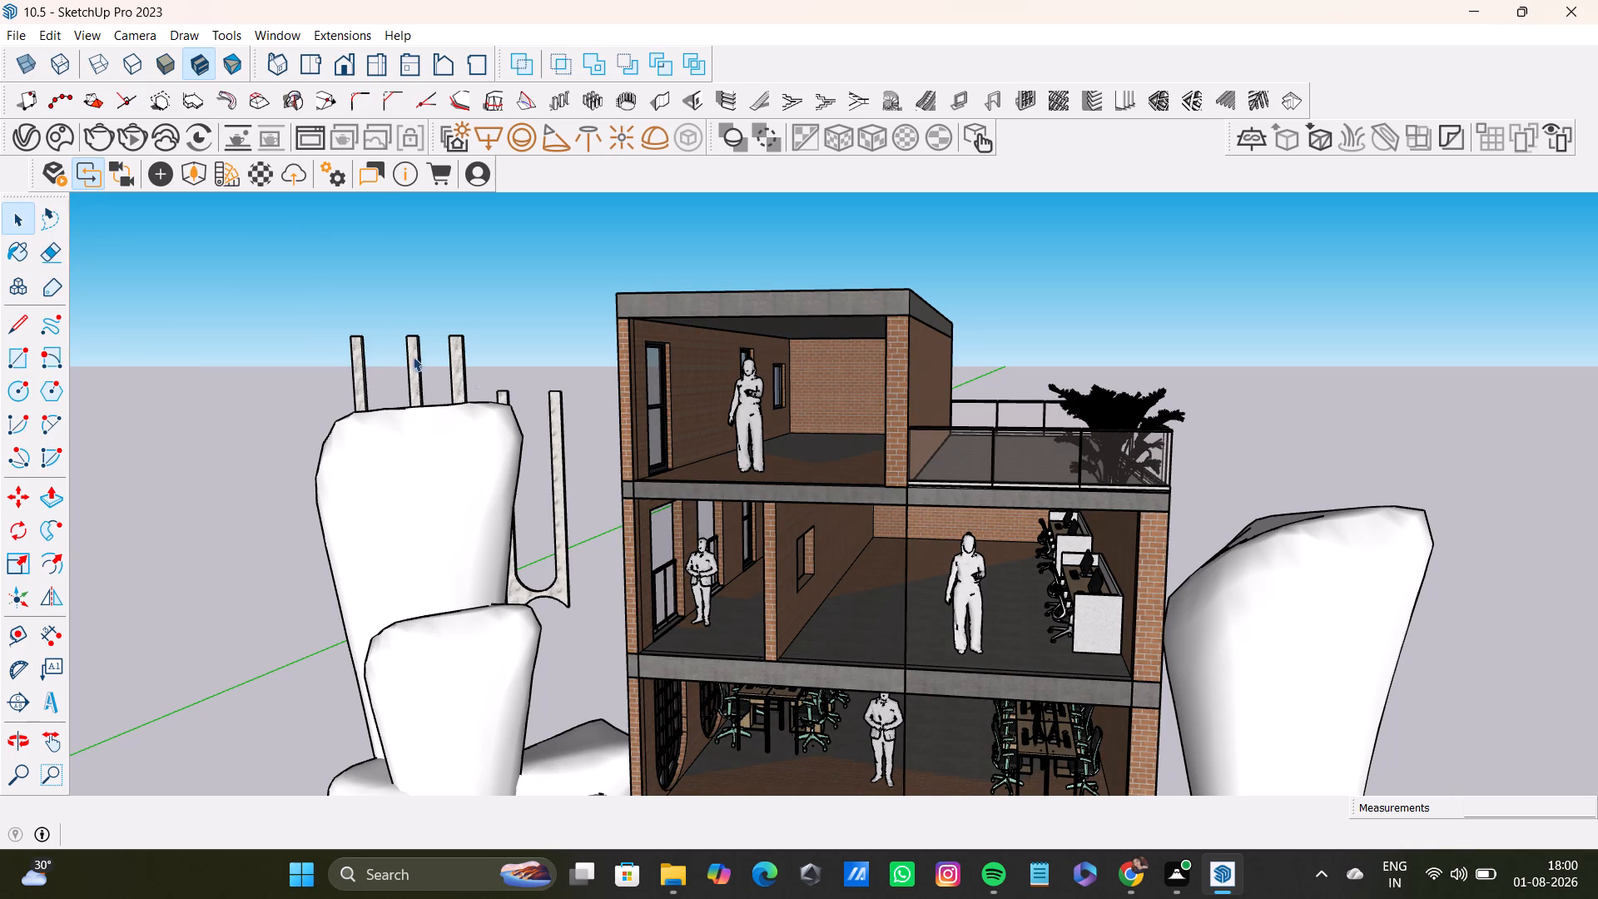
Review the whole sectional building together with the street, vehicles, trees and remaining loose plant.
scroll(509, 581, "down", 2)
scroll(585, 608, "down", 7)
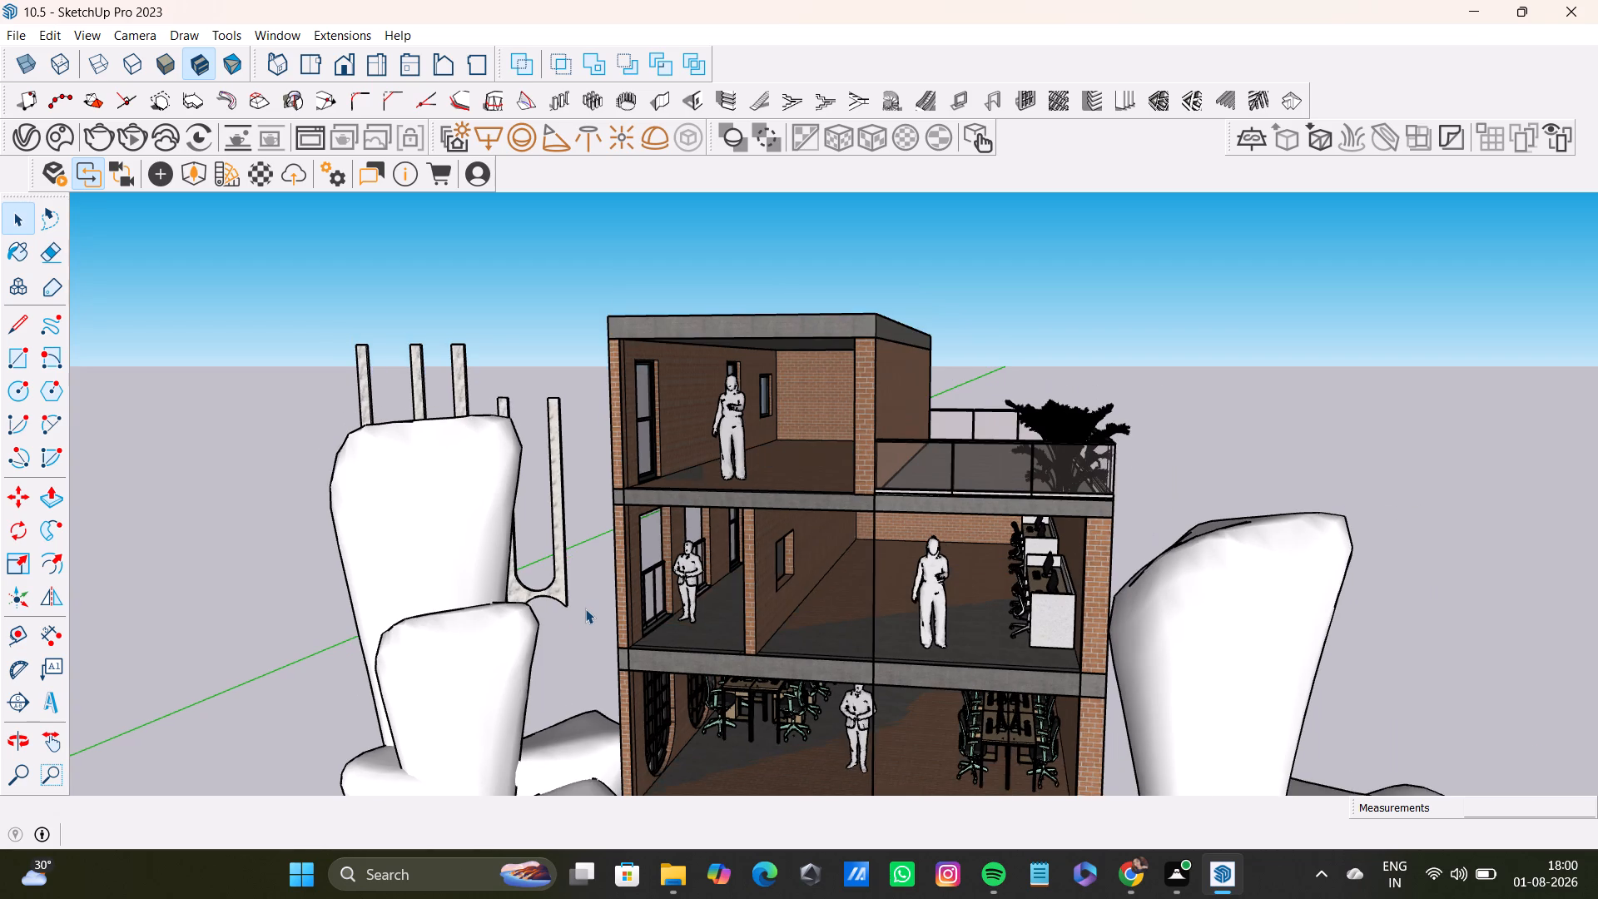
scroll(585, 608, "down", 6)
middle_click_drag(623, 690, 767, 537)
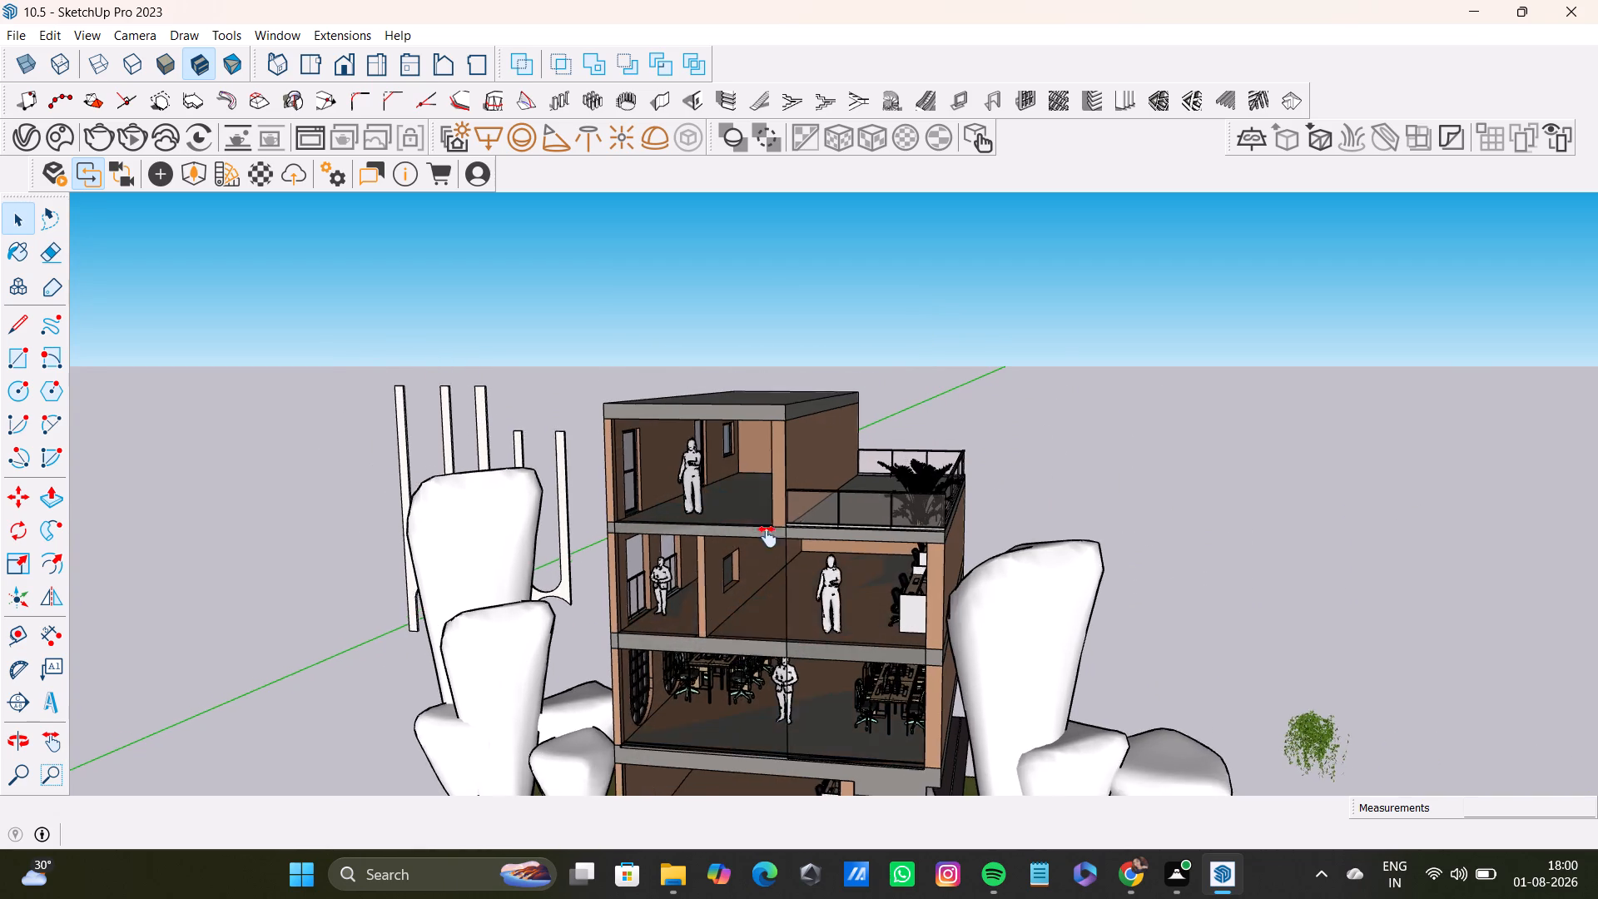
middle_click_drag(767, 537, 665, 522)
middle_click_drag(732, 549, 808, 555)
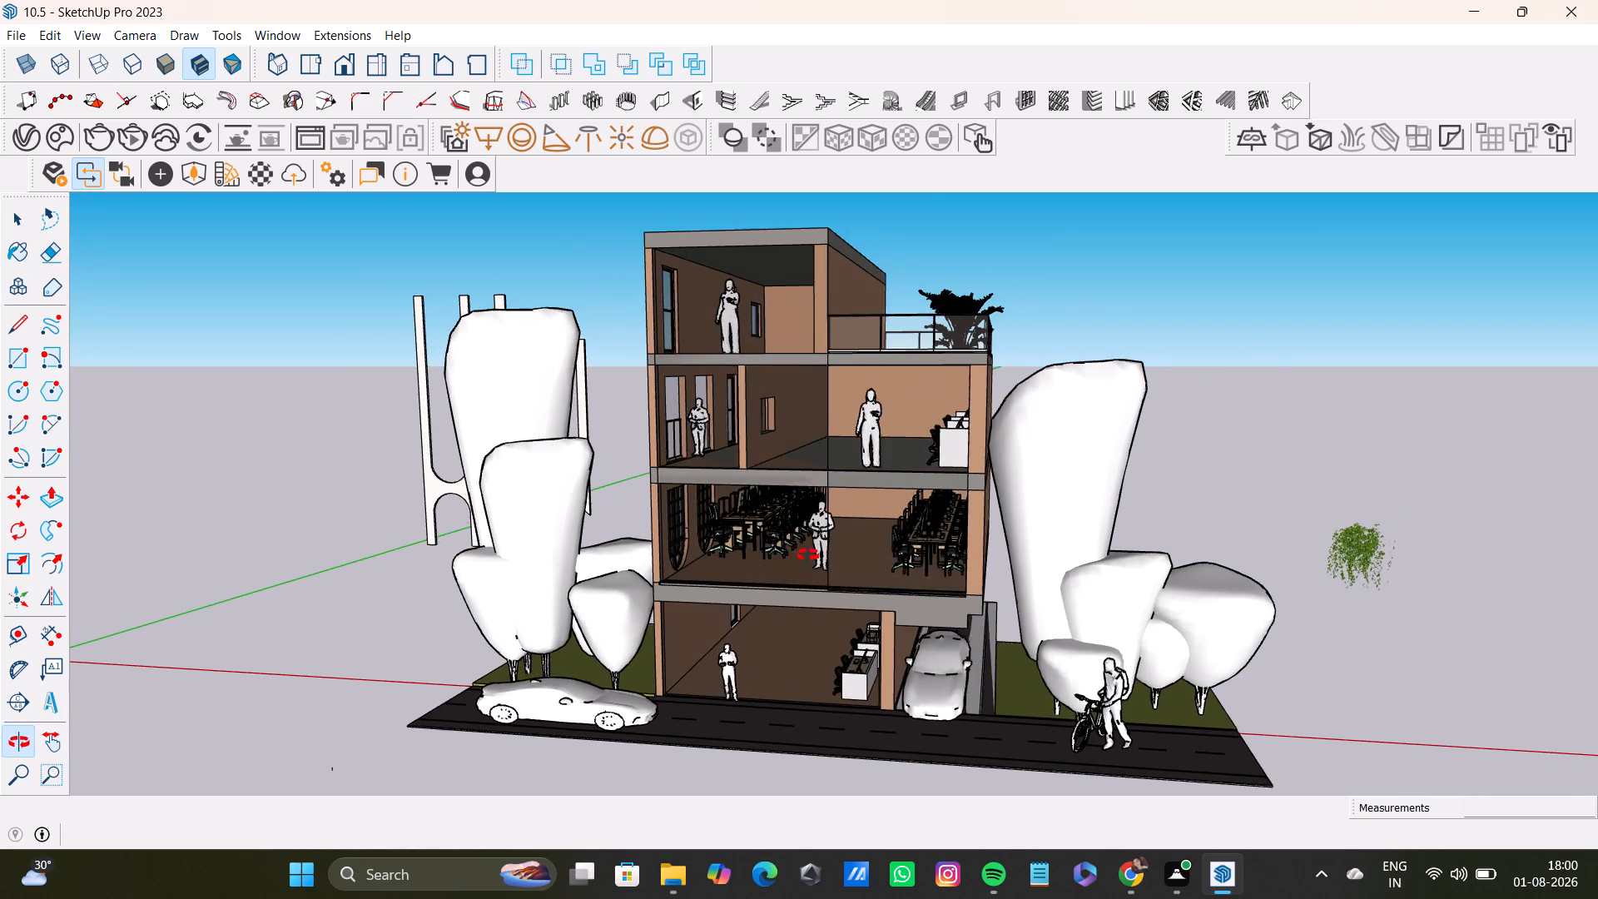
Move the marble arched facade screen about 102' 10" from beside the building to its open front, near the roof slab's corner.
middle_click_drag(808, 555, 832, 551)
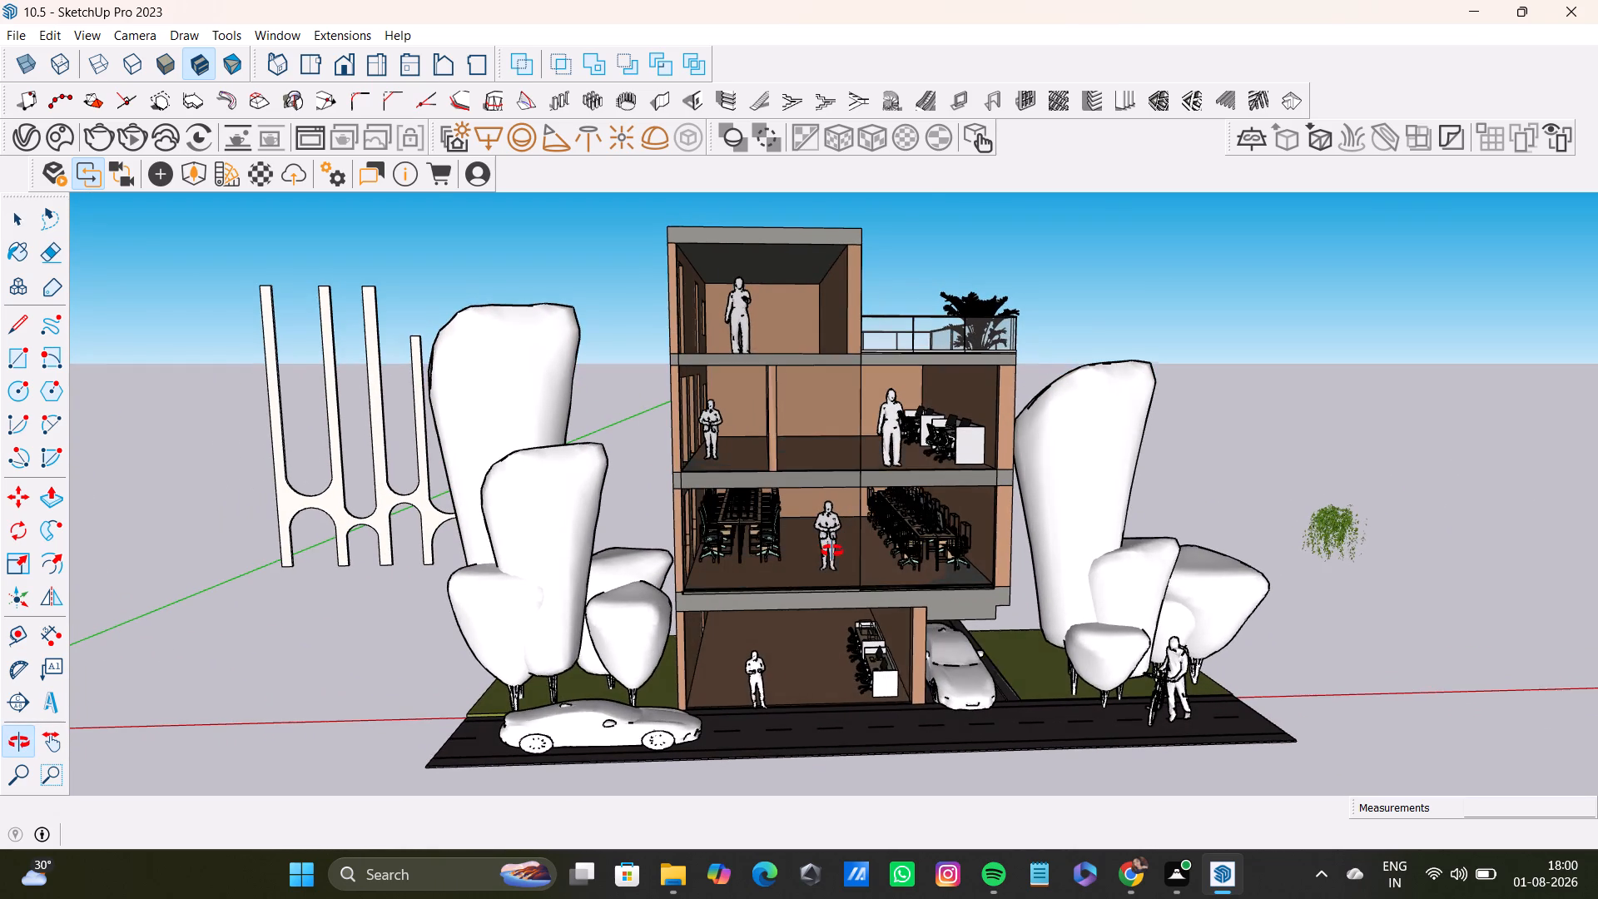
middle_click_drag(832, 551, 816, 551)
key("space")
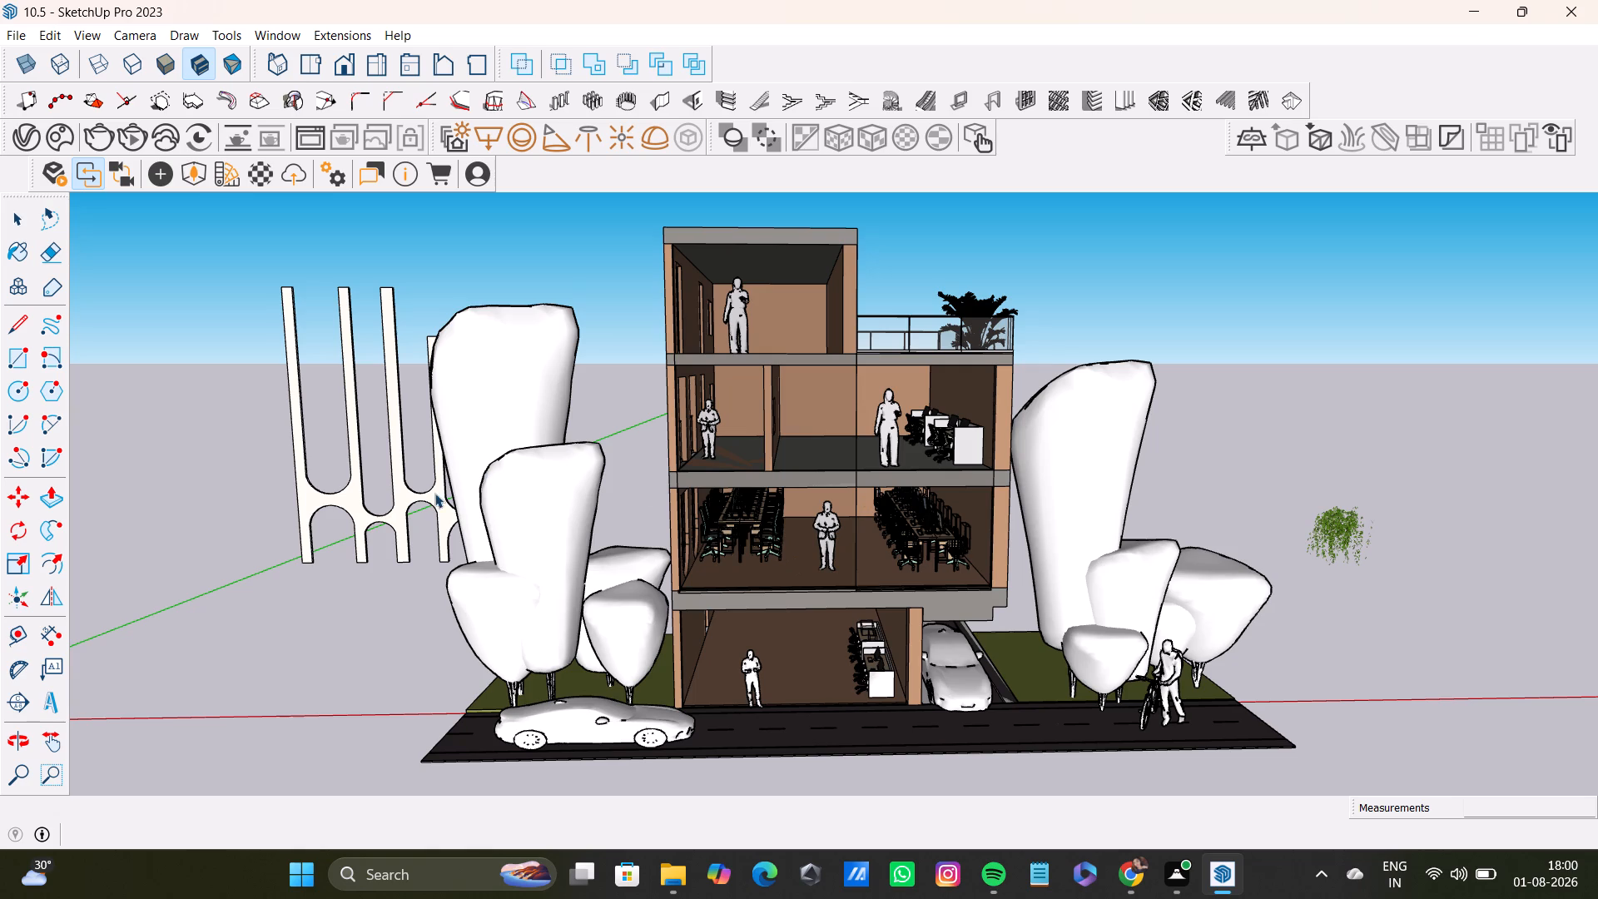
left_click(427, 501)
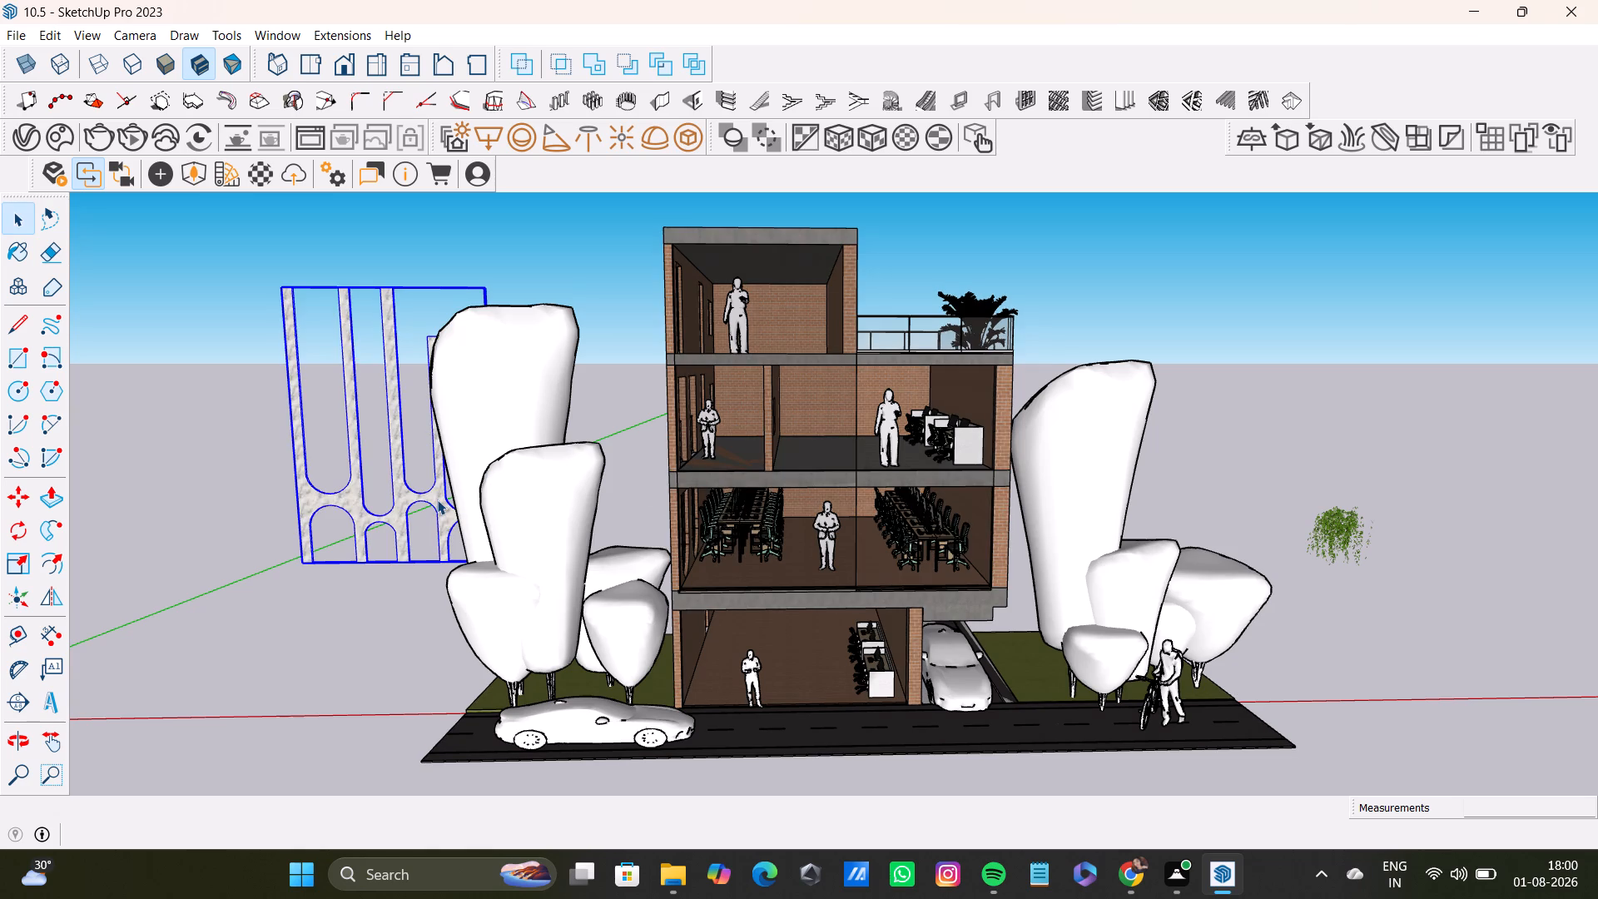
key("m")
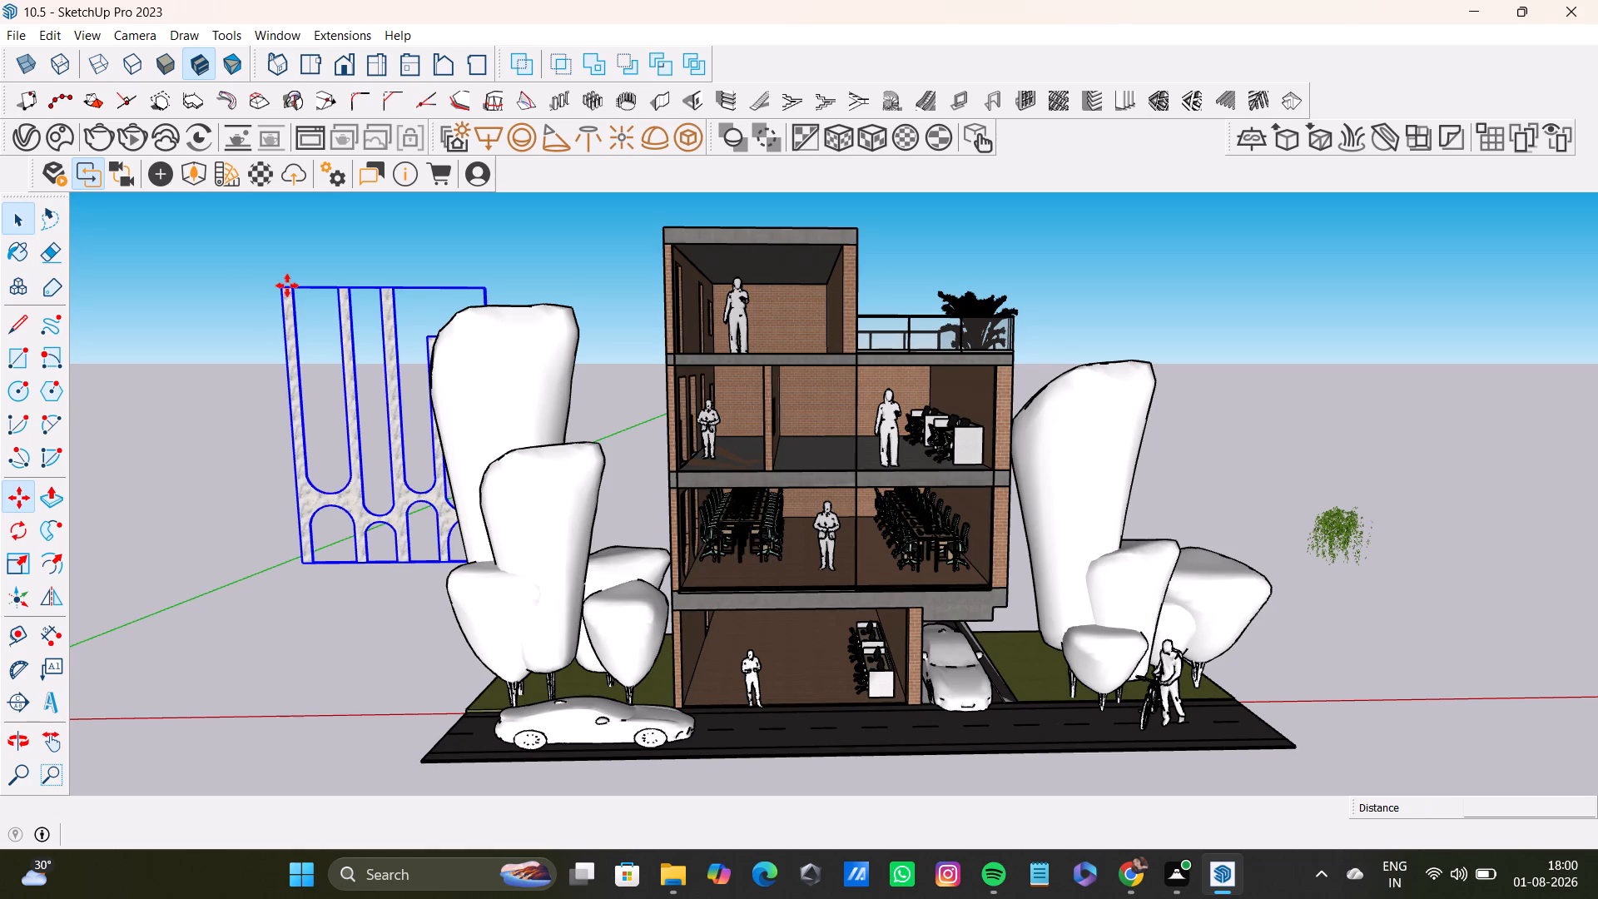
left_click(280, 288)
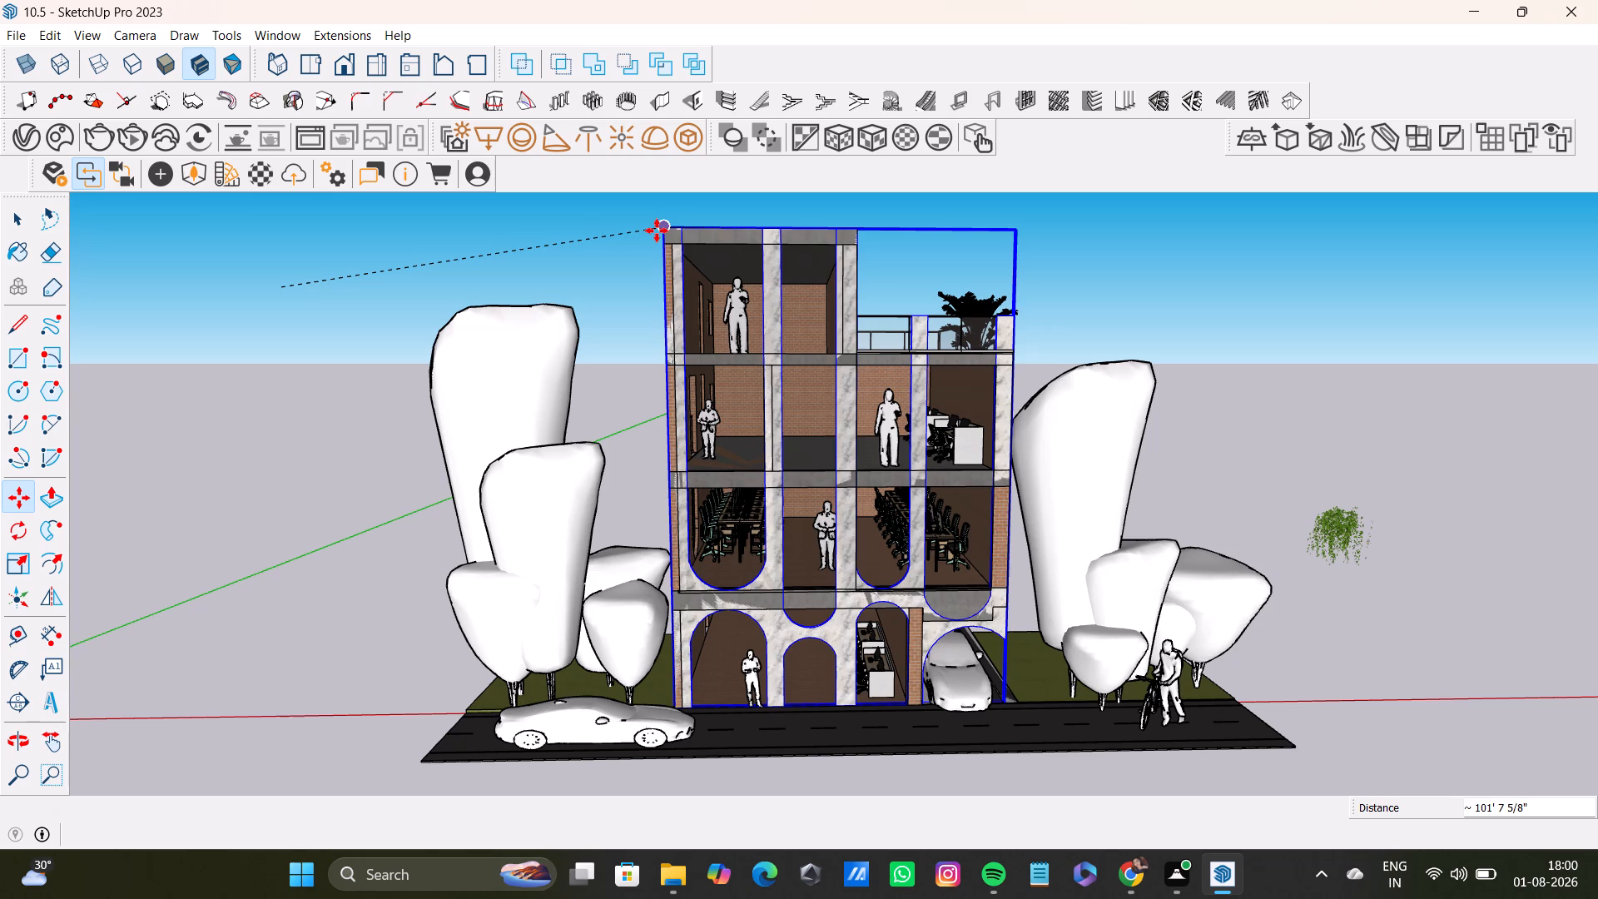
middle_click_drag(657, 231, 874, 340)
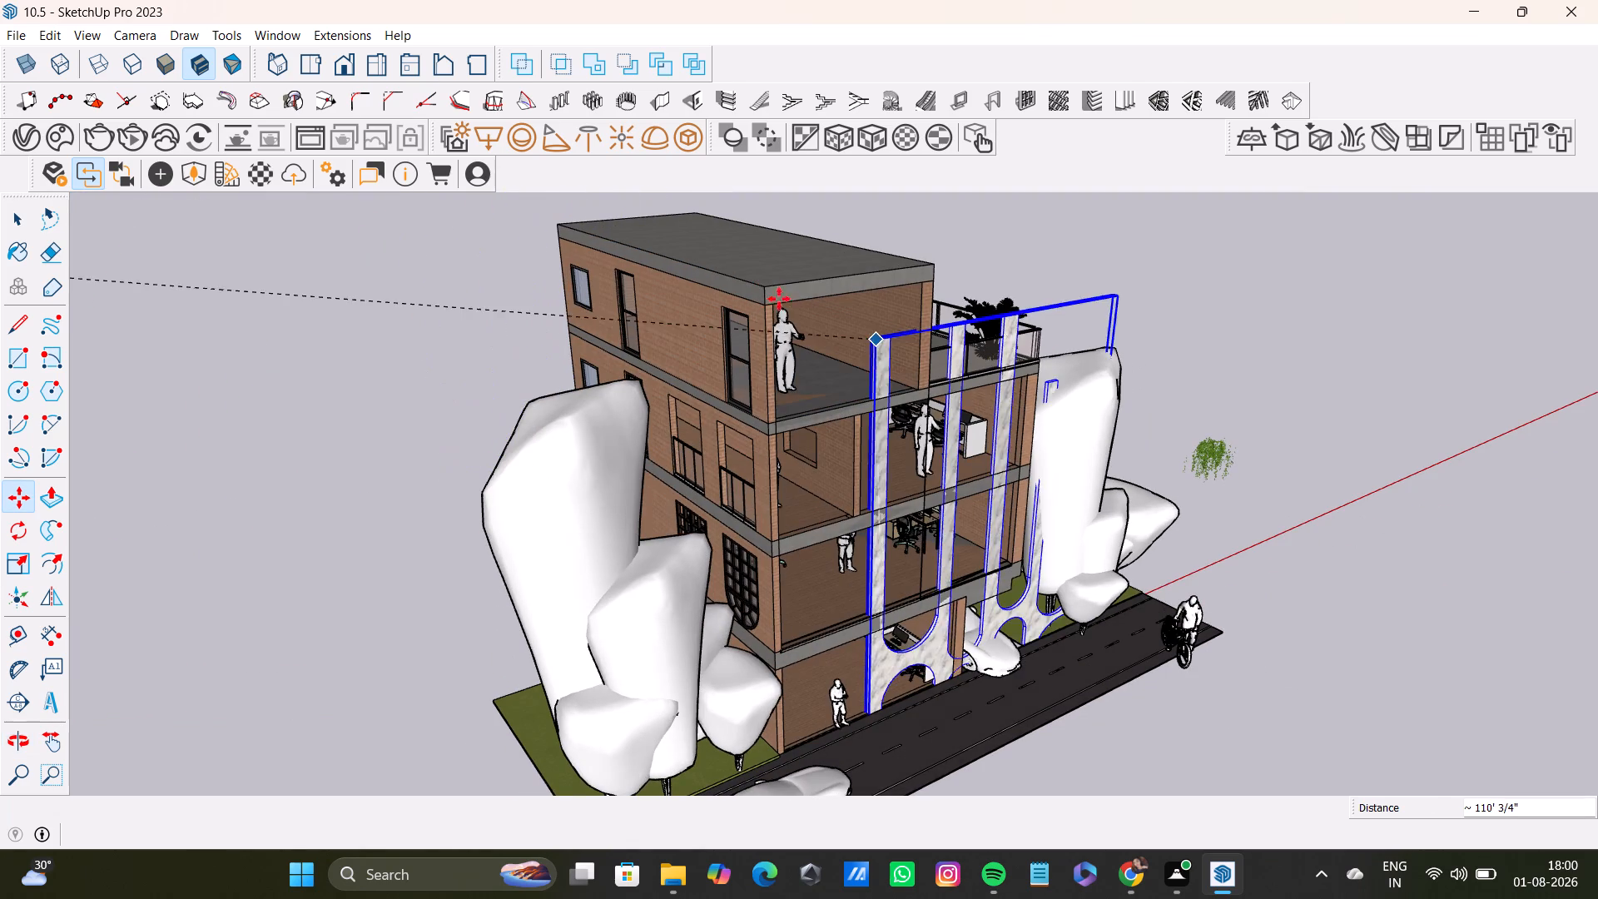
scroll(767, 290, "up", 8)
middle_click_drag(782, 315, 867, 324)
scroll(851, 335, "up", 3)
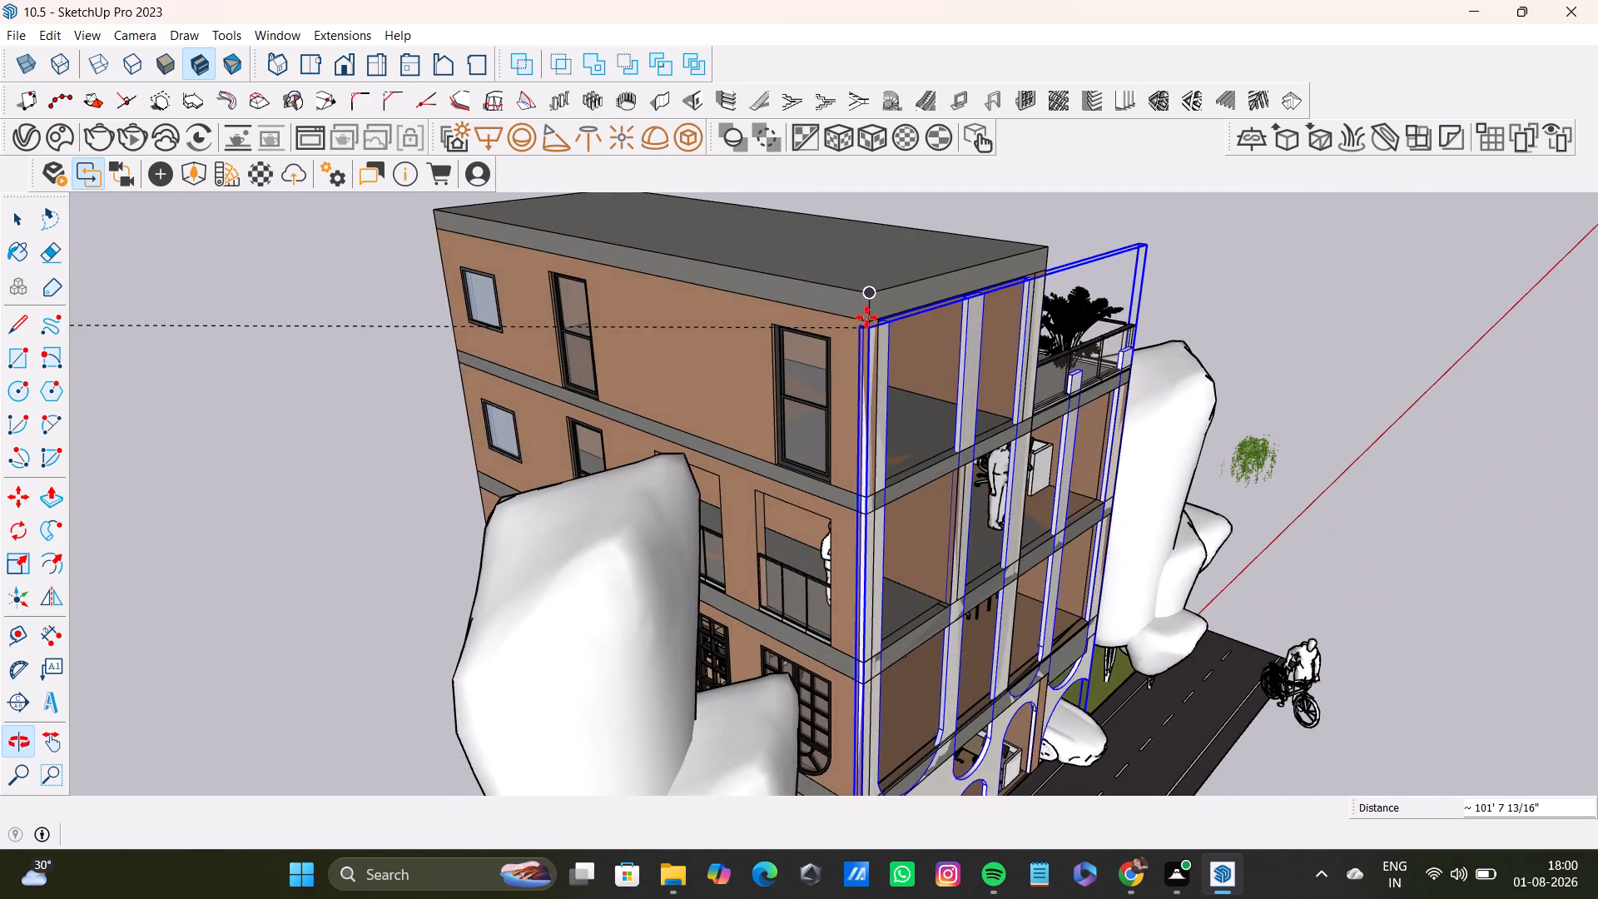
middle_click_drag(906, 366, 856, 384)
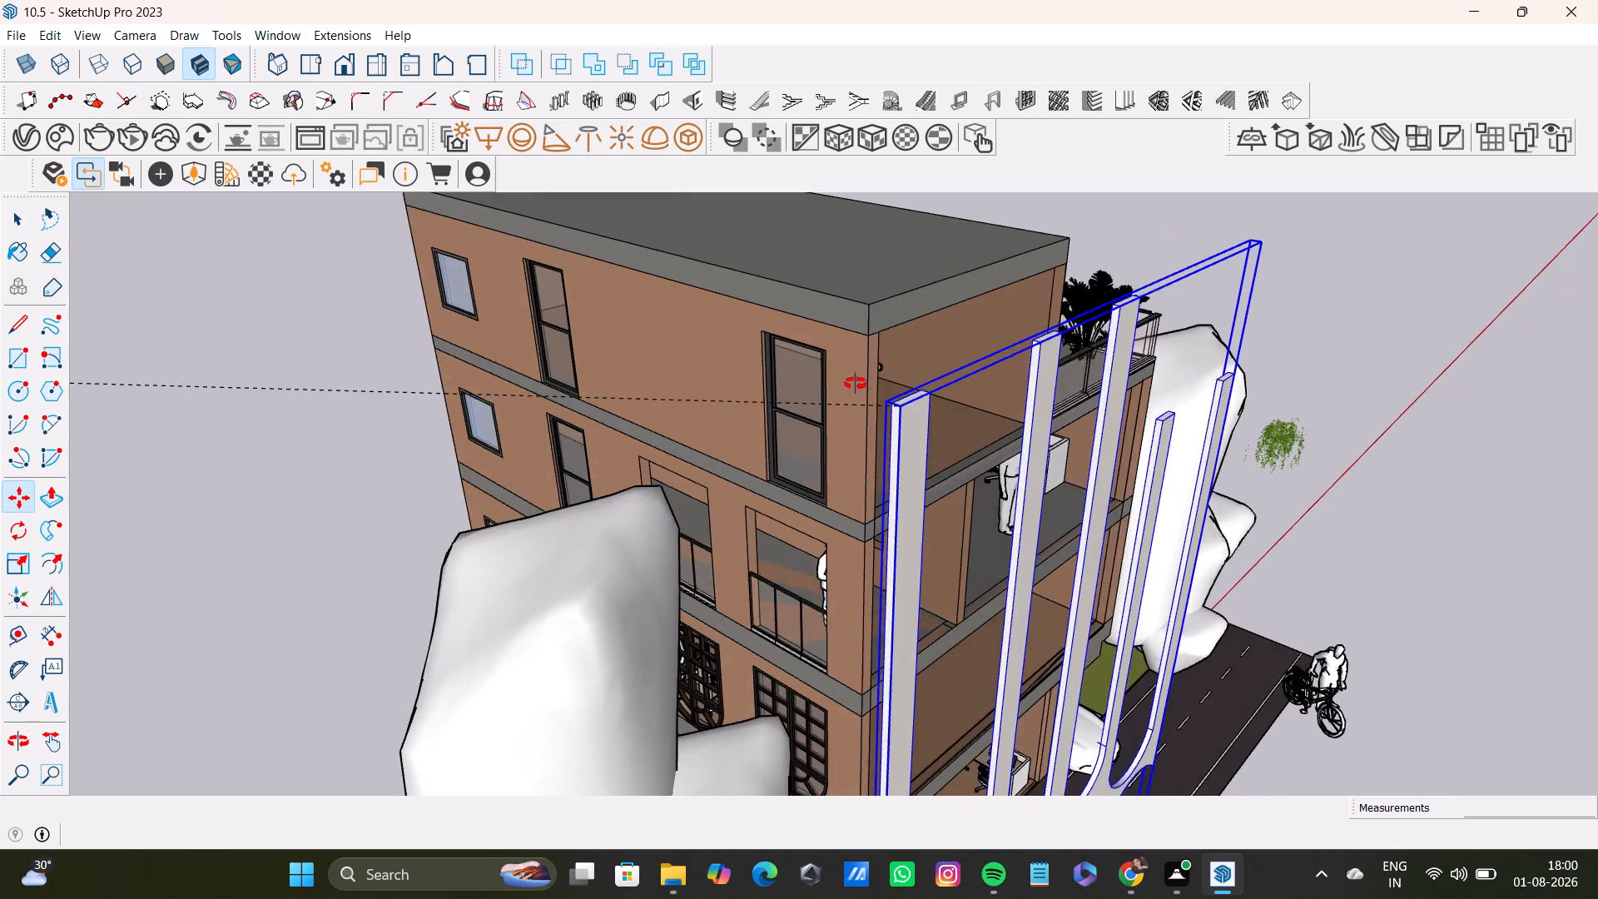
middle_click_drag(856, 384, 911, 353)
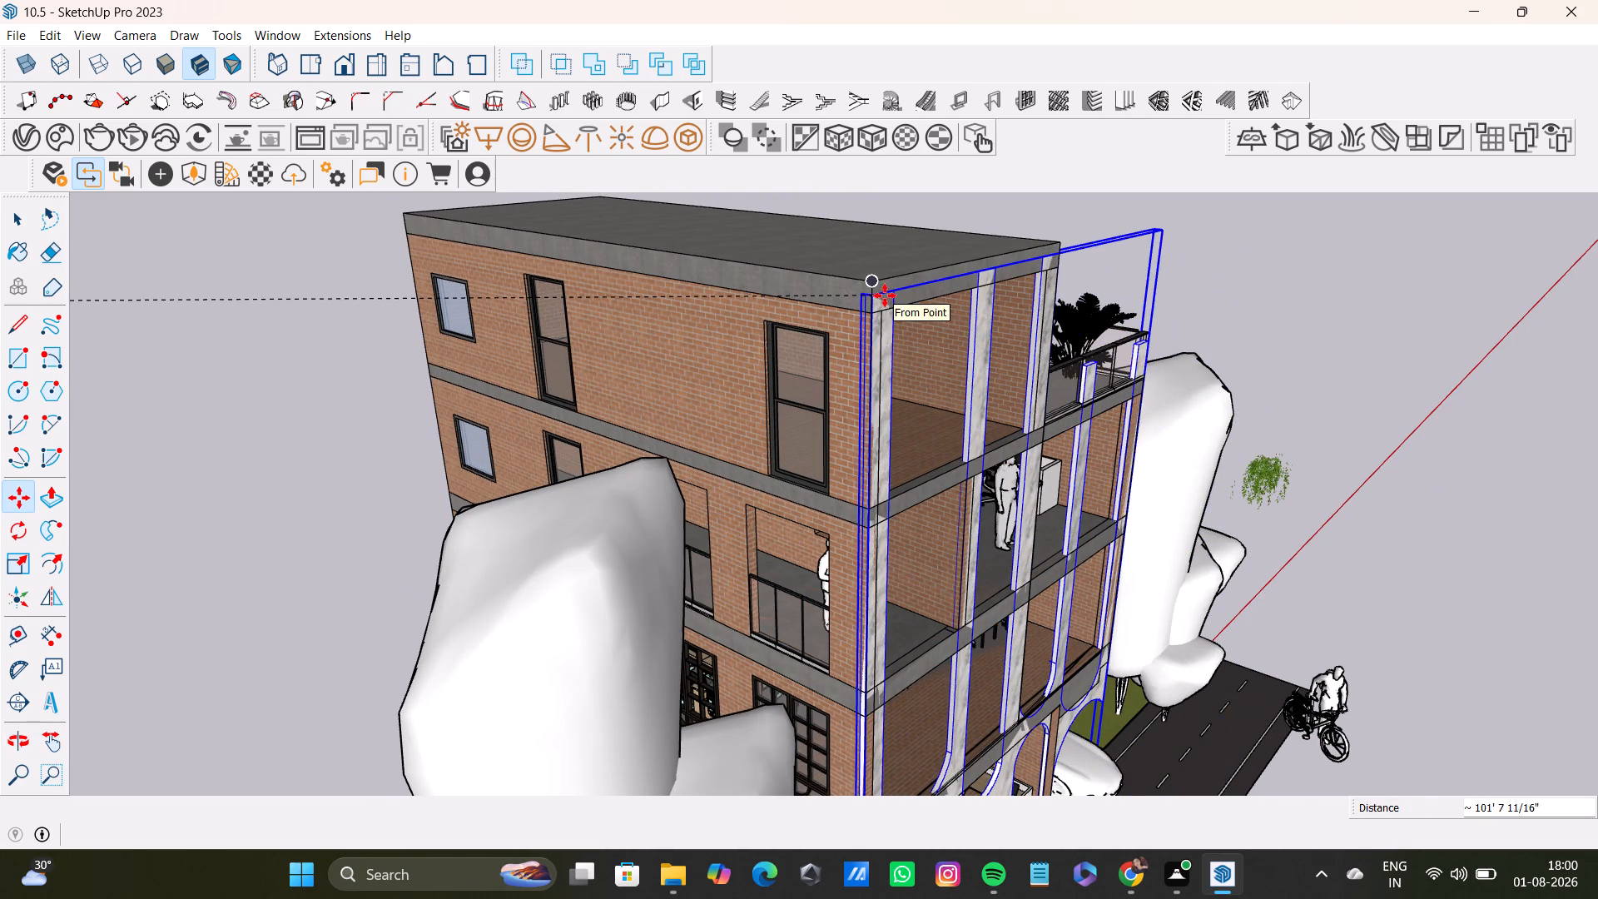
left_click(900, 297)
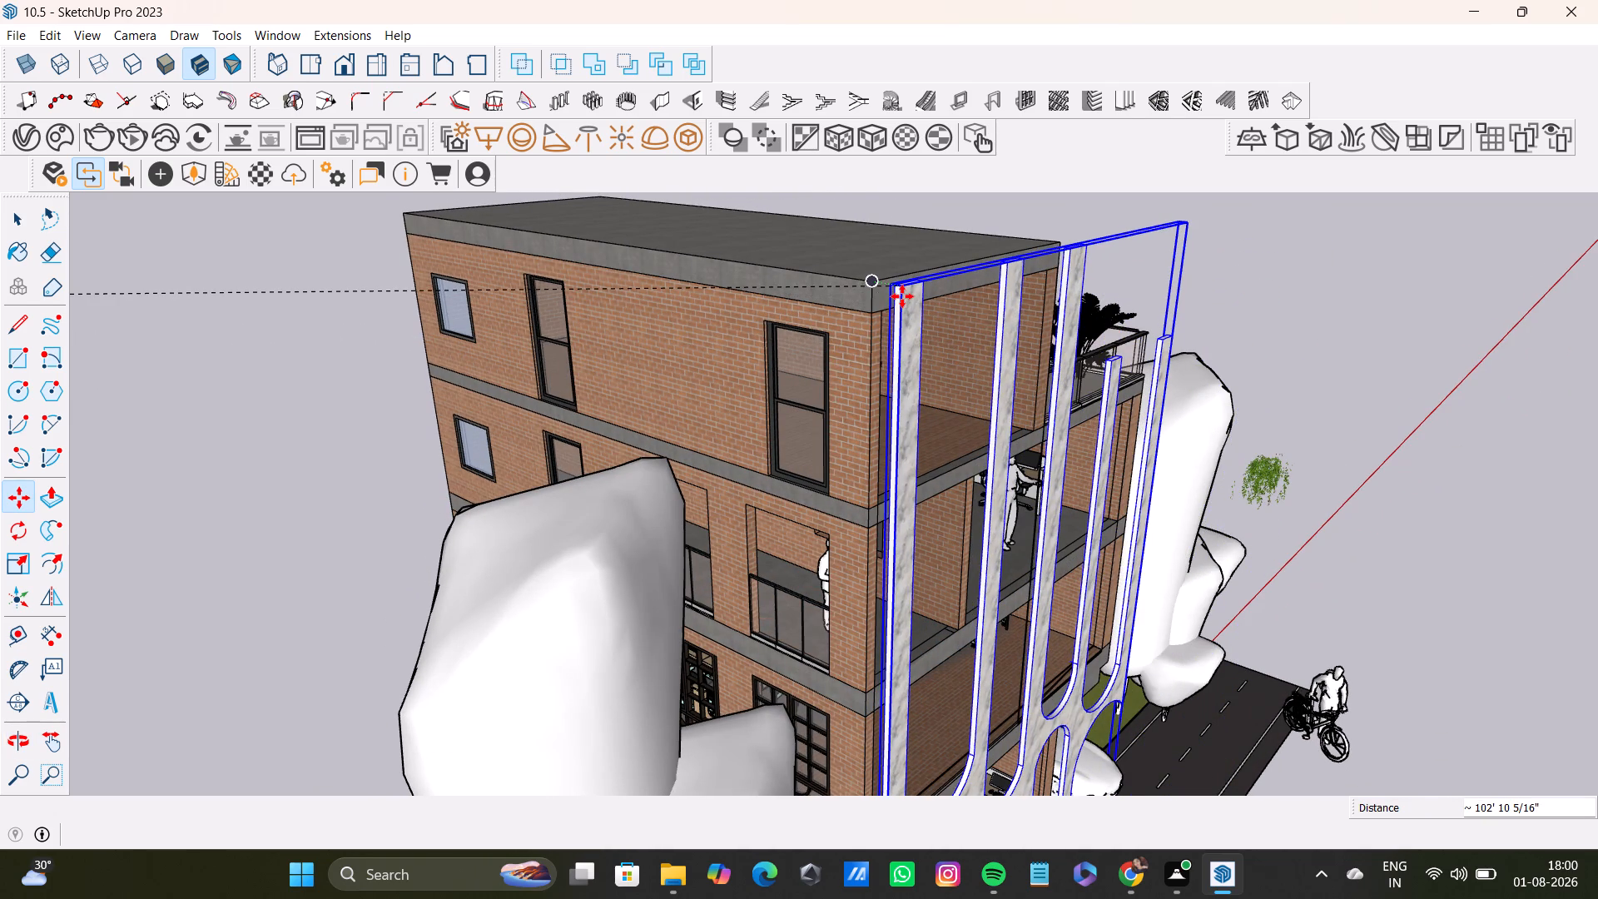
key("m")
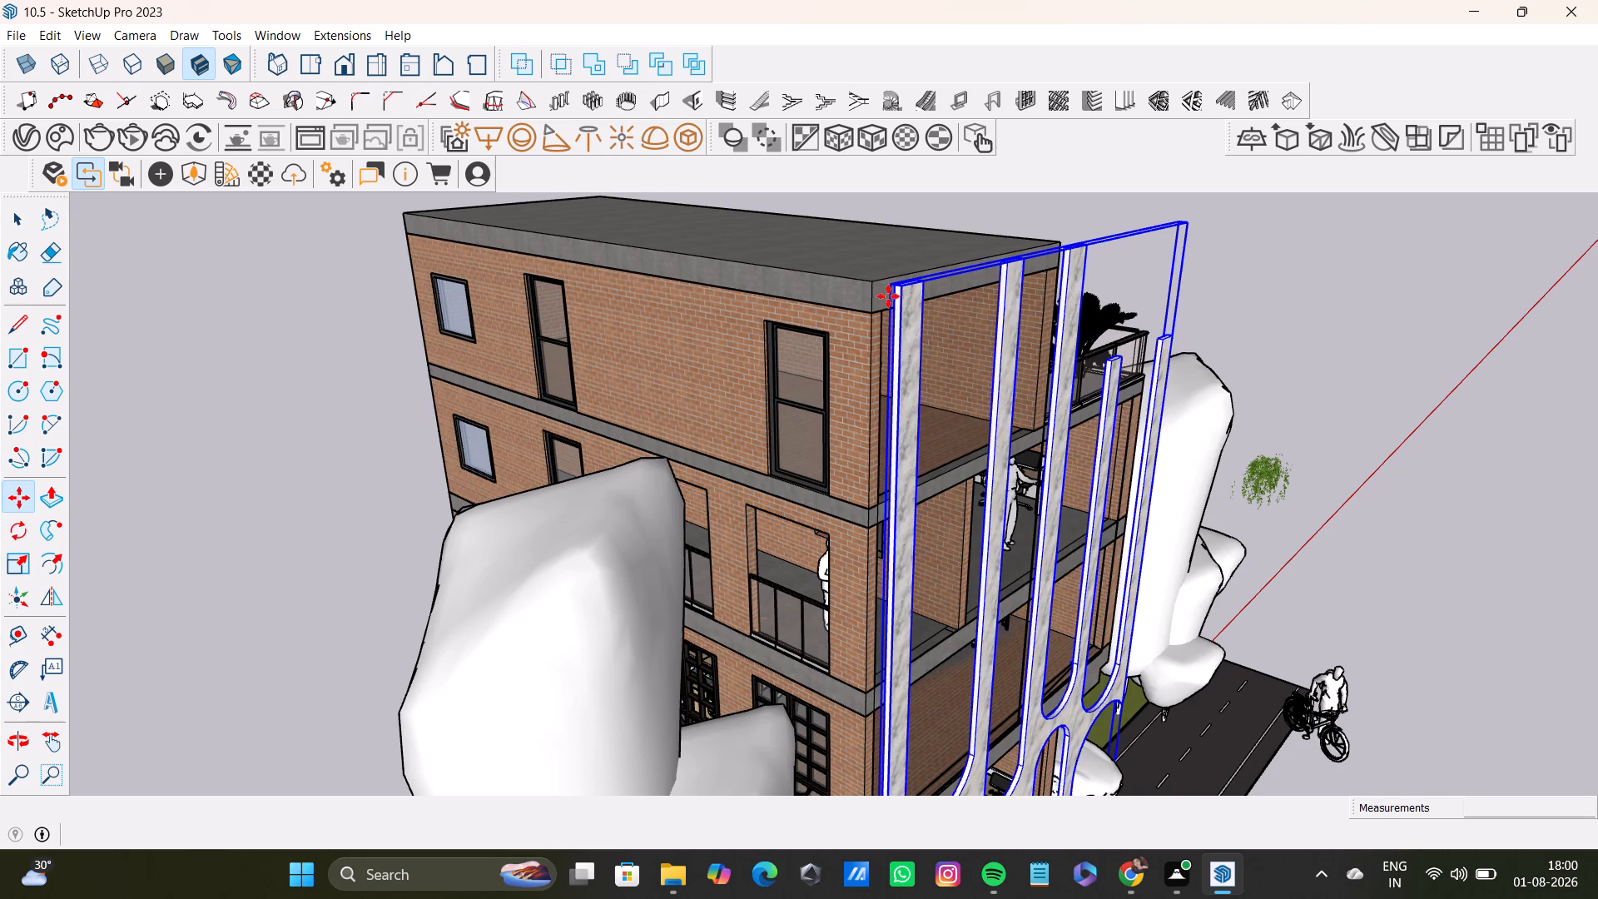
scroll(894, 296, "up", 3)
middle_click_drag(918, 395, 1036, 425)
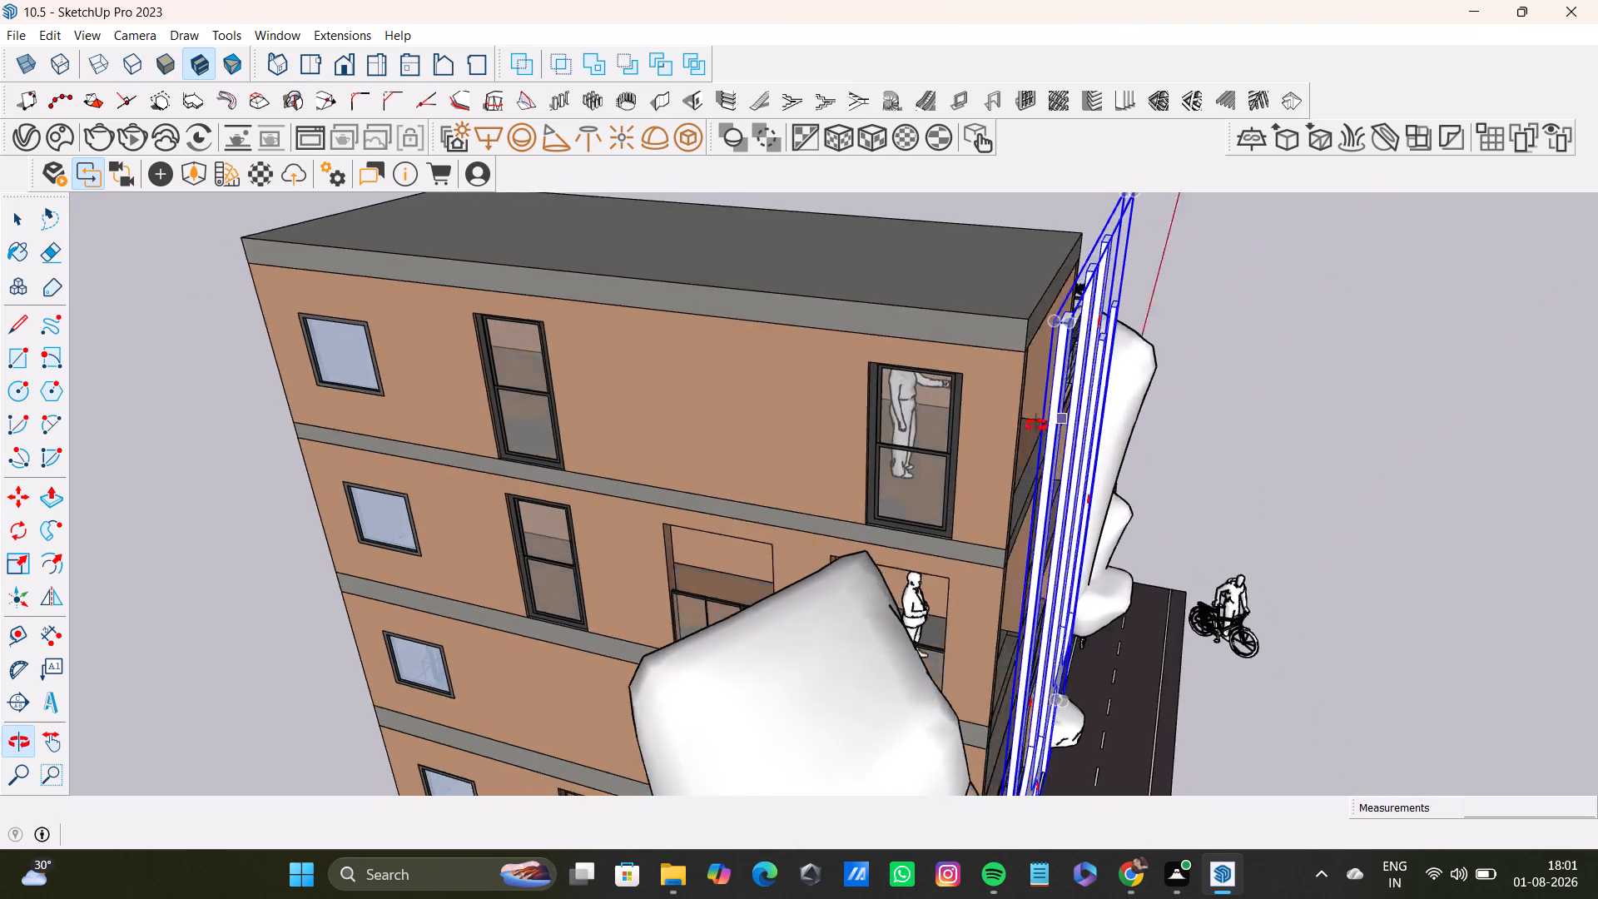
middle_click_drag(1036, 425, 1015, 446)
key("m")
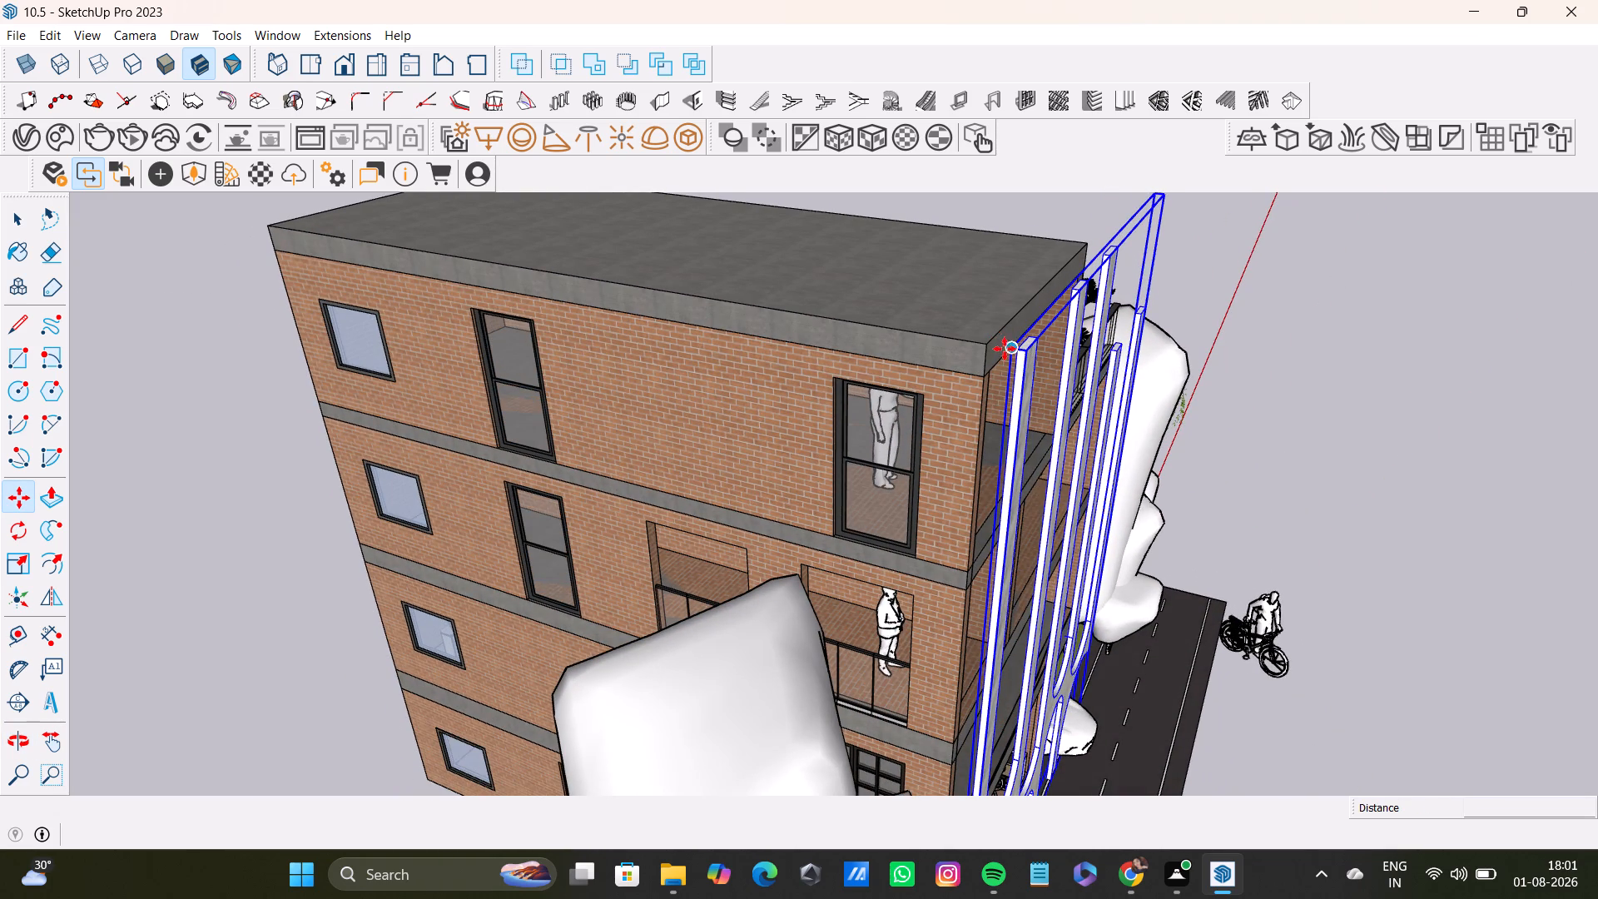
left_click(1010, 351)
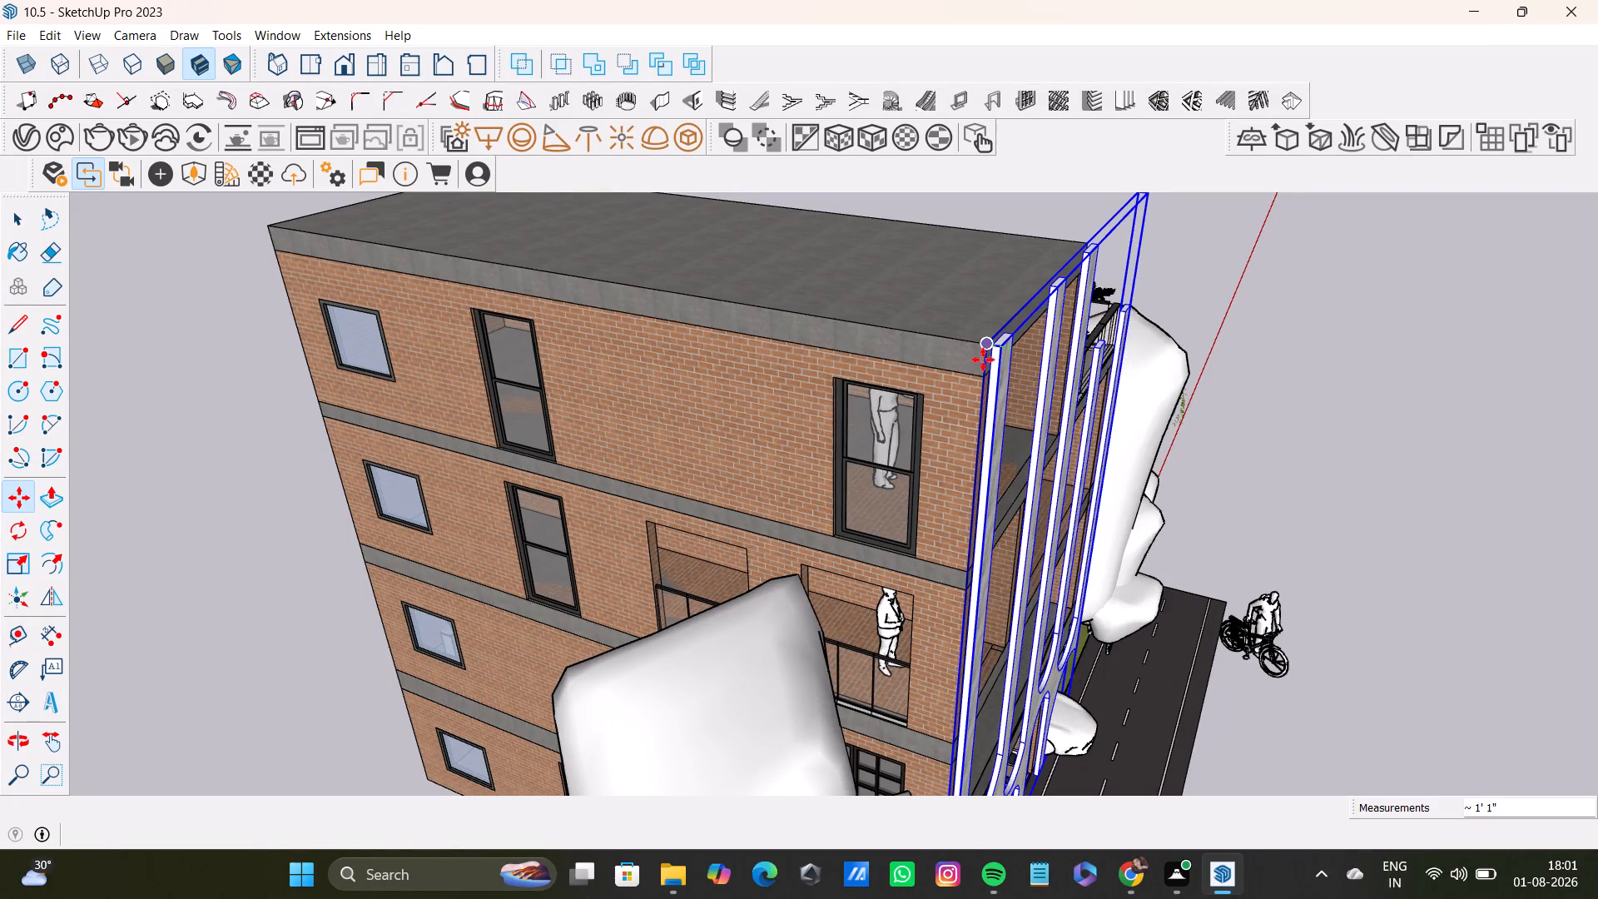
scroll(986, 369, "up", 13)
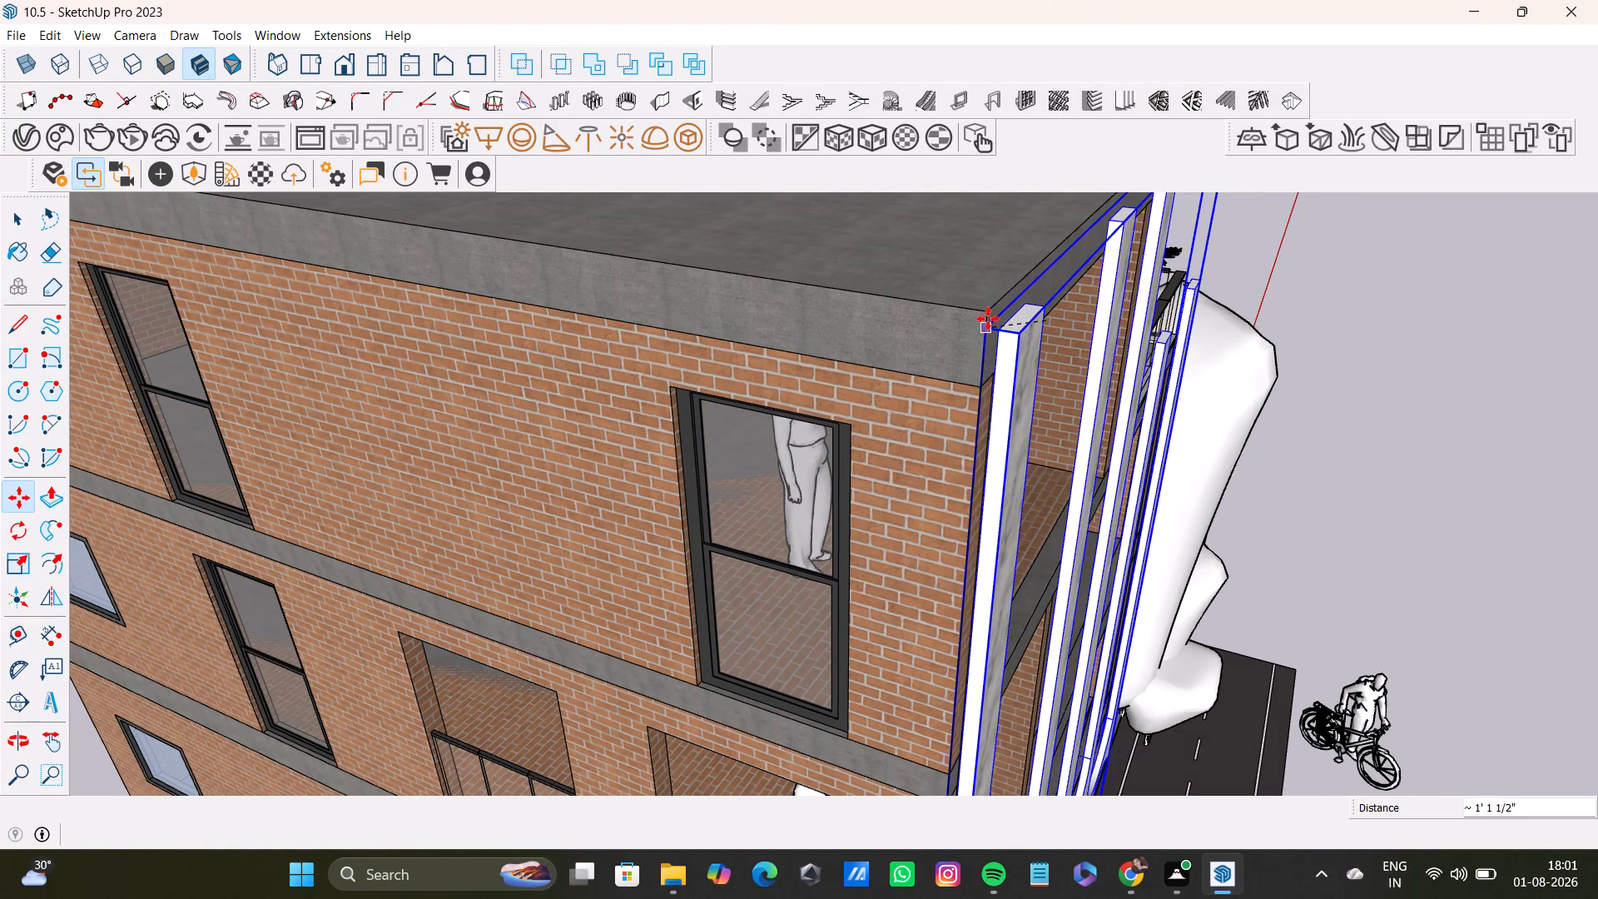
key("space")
Move the arched facade screen about 1' 2" back so its top corner meets the roof slab's front corner.
key("m")
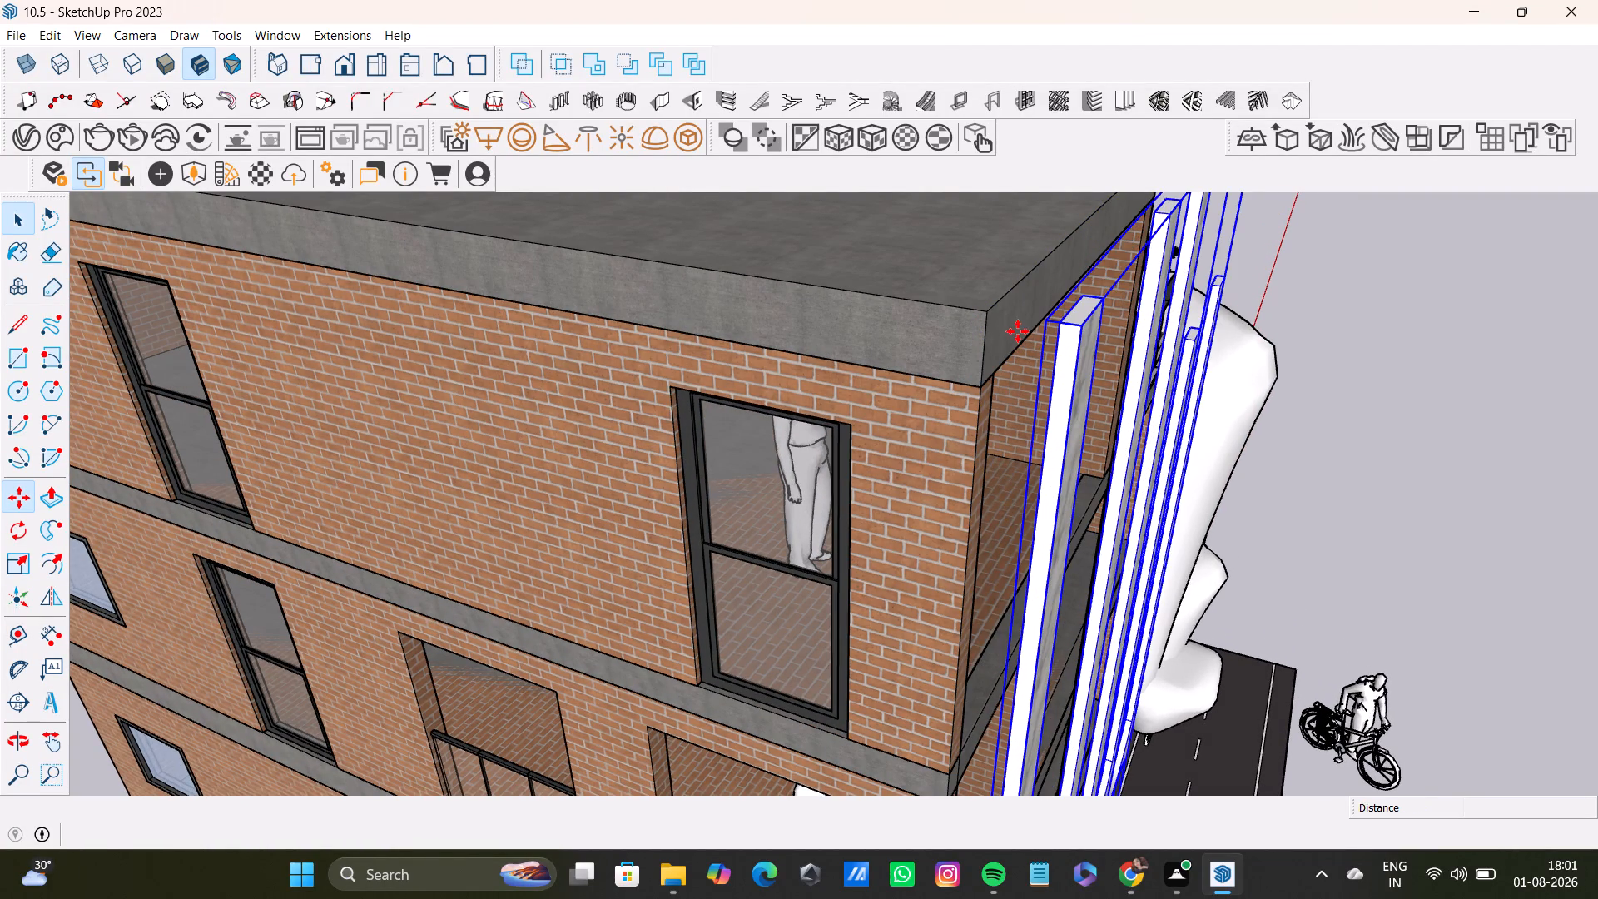
left_click(1061, 323)
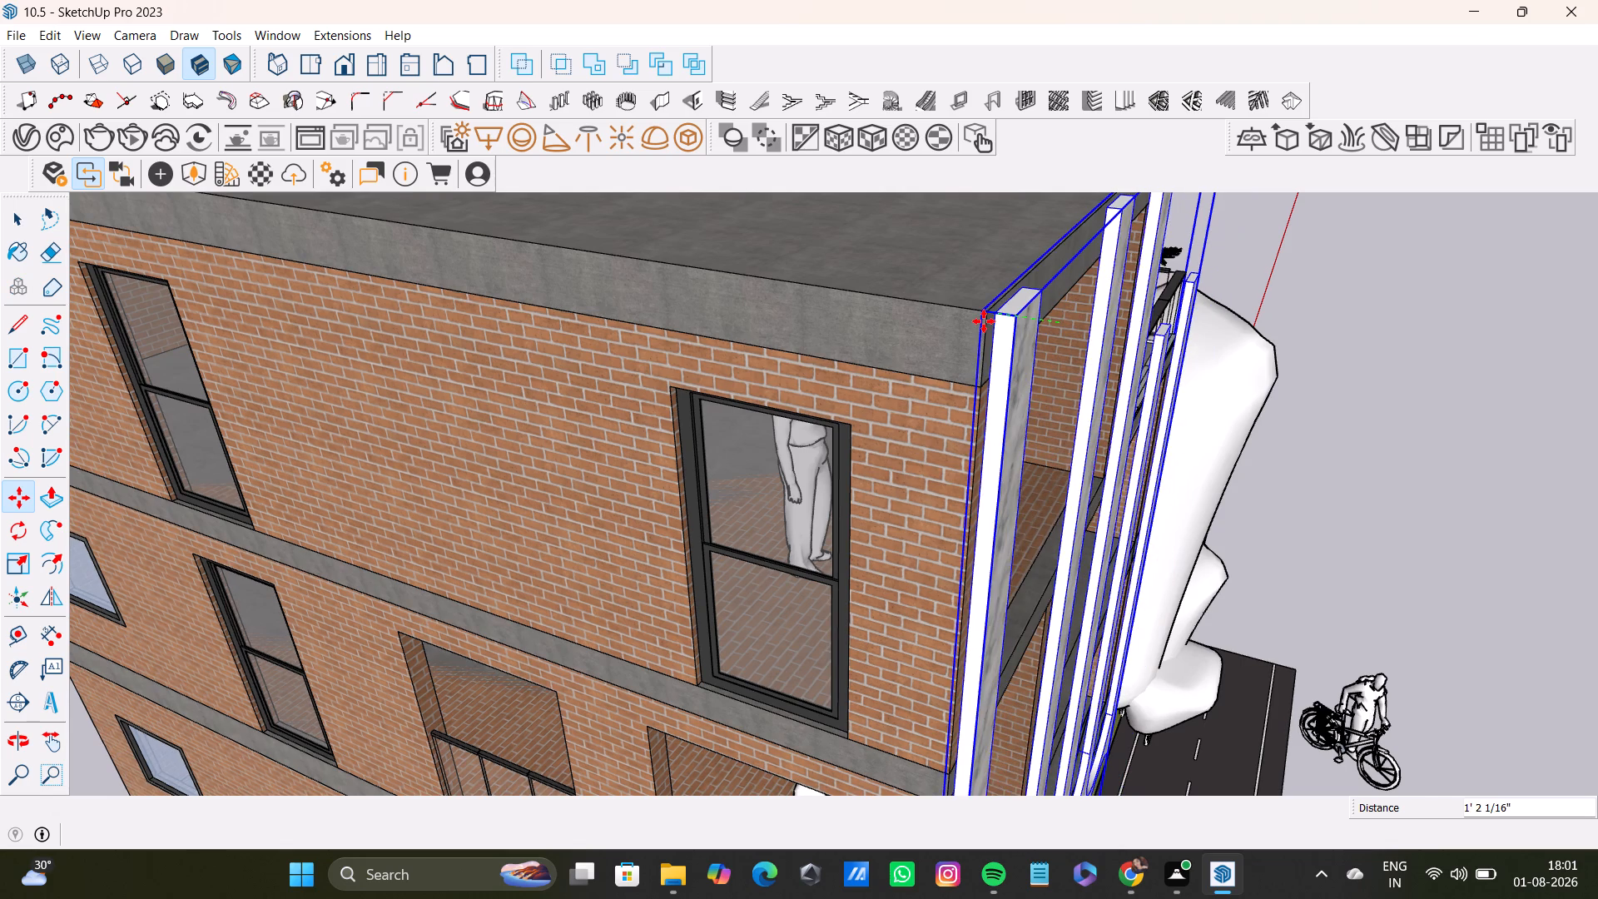
left_click(984, 321)
key("space")
Examine the fitted arched facade screen and the whole building with its street and trees from above, the front and the side.
middle_click_drag(1266, 566, 834, 587)
scroll(849, 582, "down", 17)
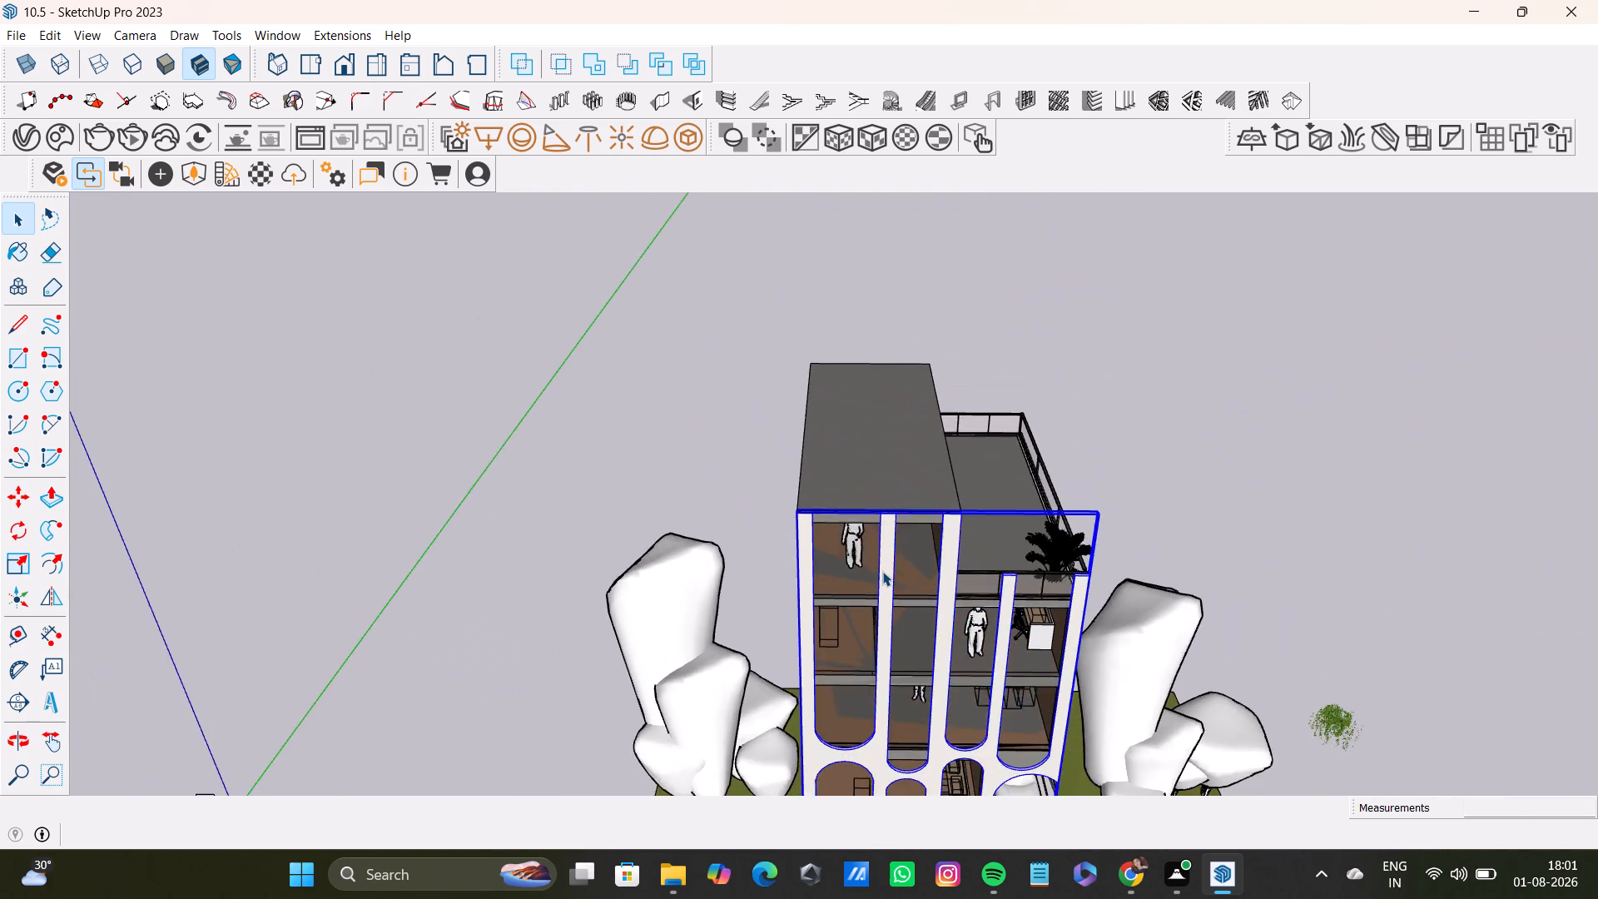
middle_click_drag(882, 571, 863, 314)
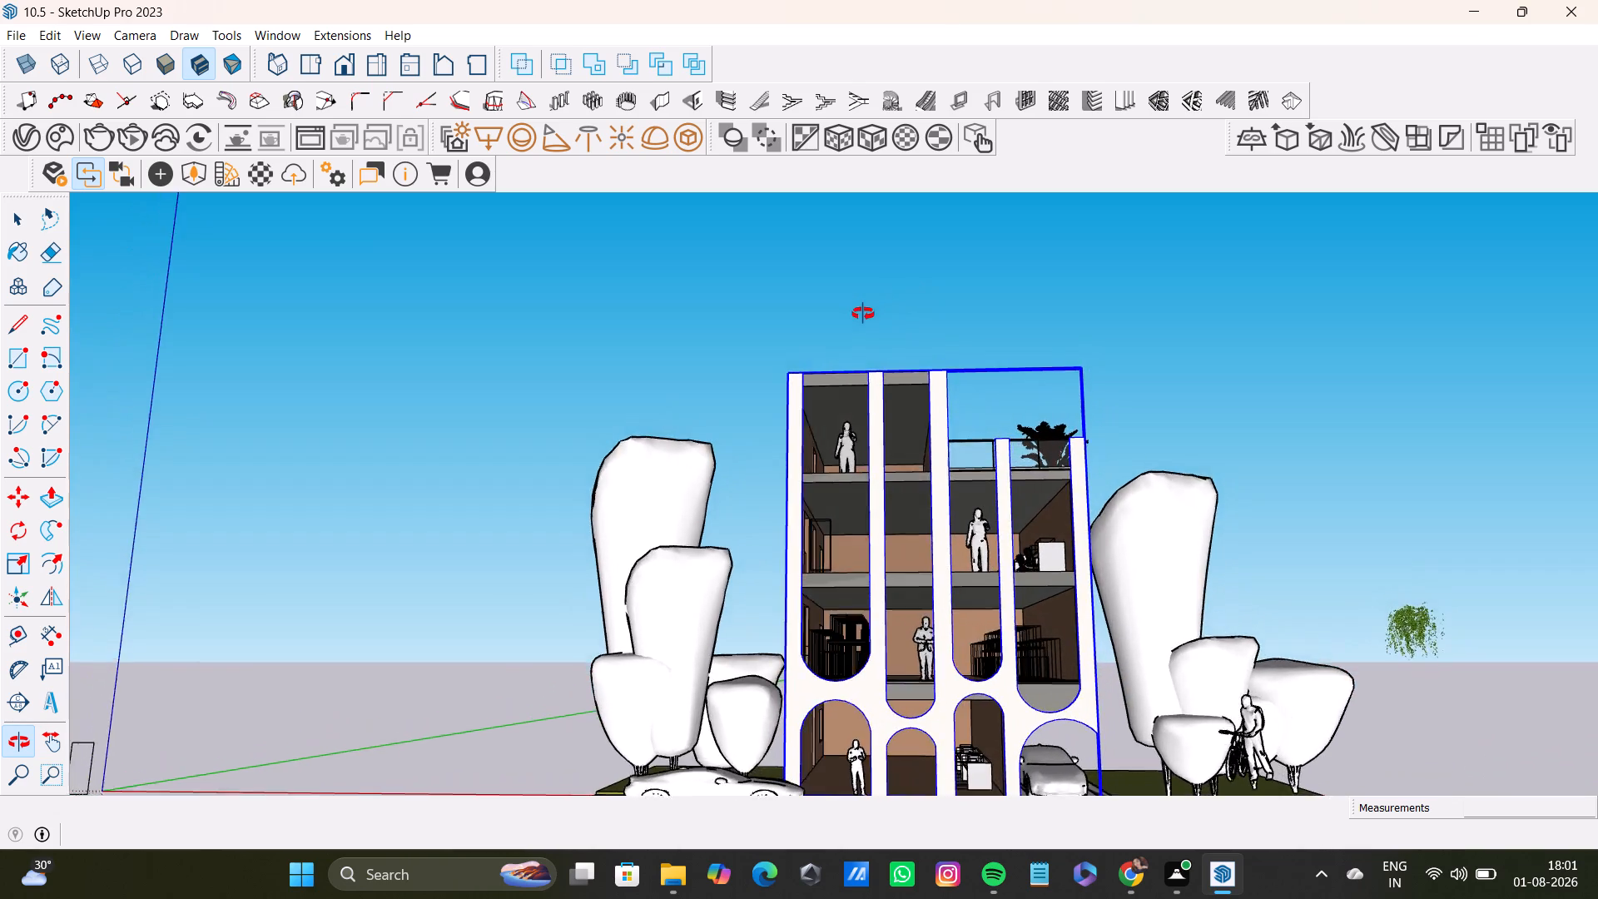
middle_click_drag(863, 314, 896, 358)
left_click(1385, 347)
key("space")
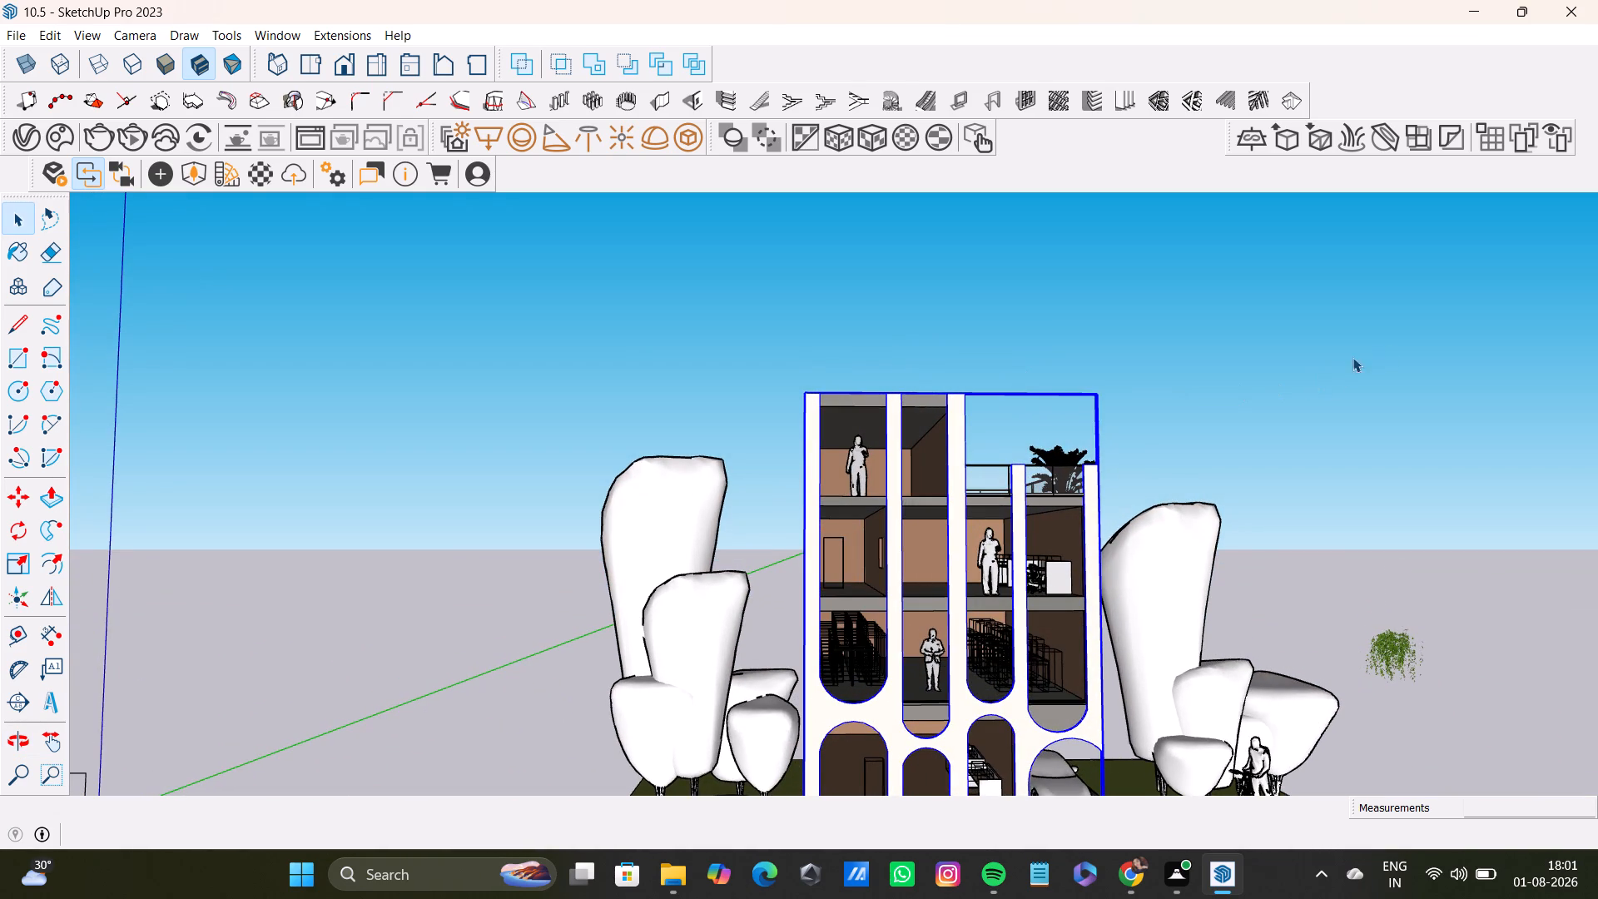
scroll(998, 627, "down", 7)
middle_click_drag(981, 647, 1070, 621)
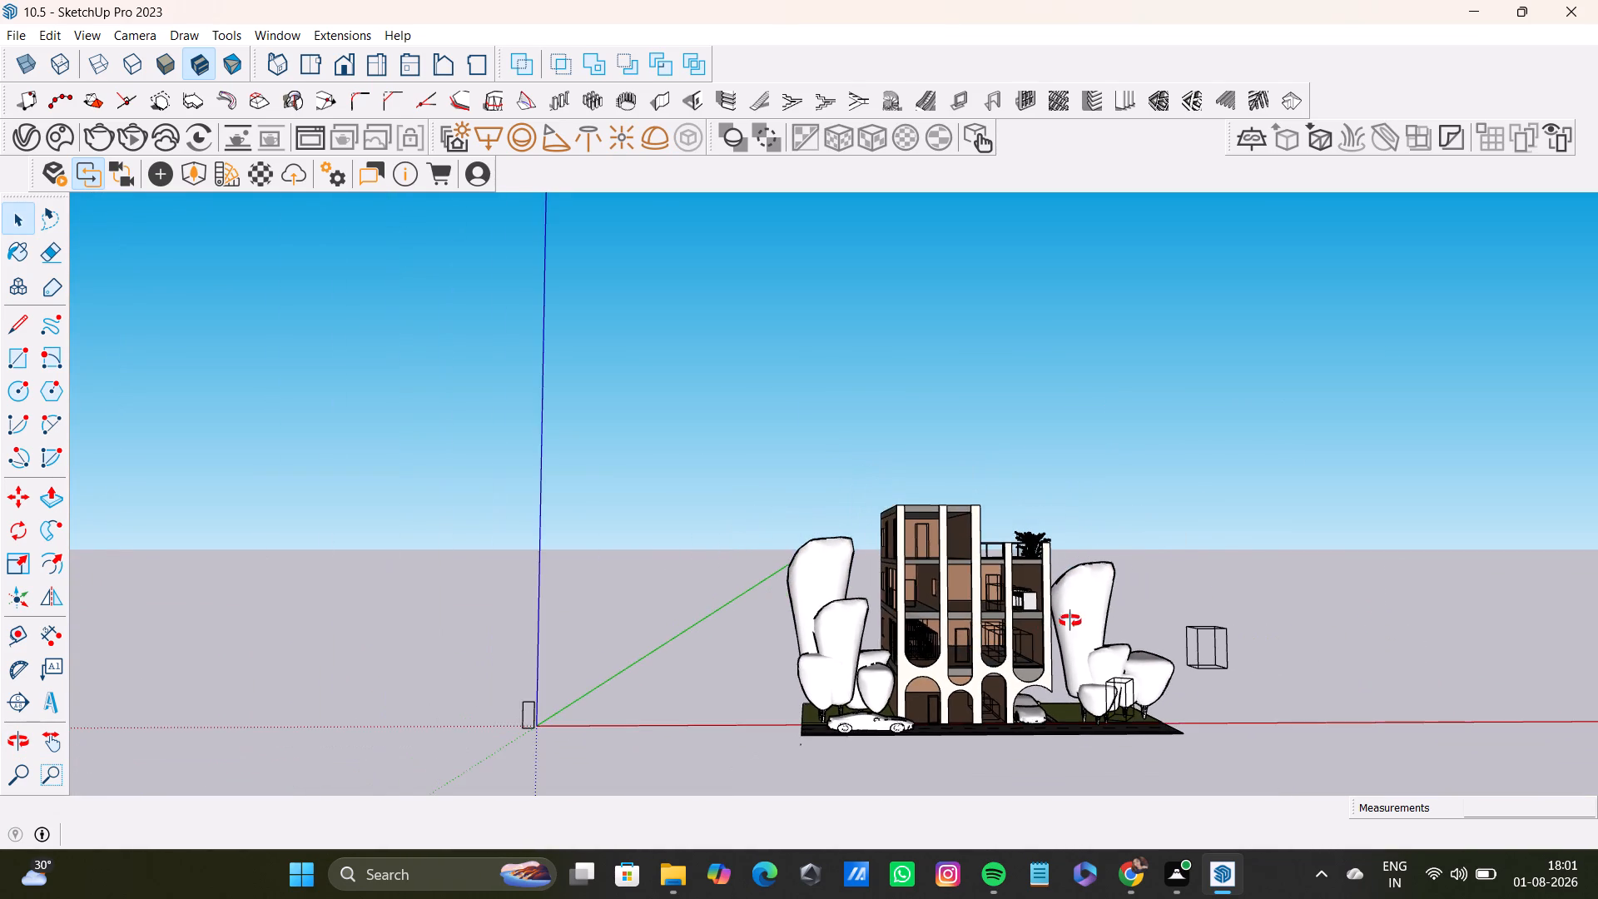
middle_click_drag(1070, 621, 1149, 632)
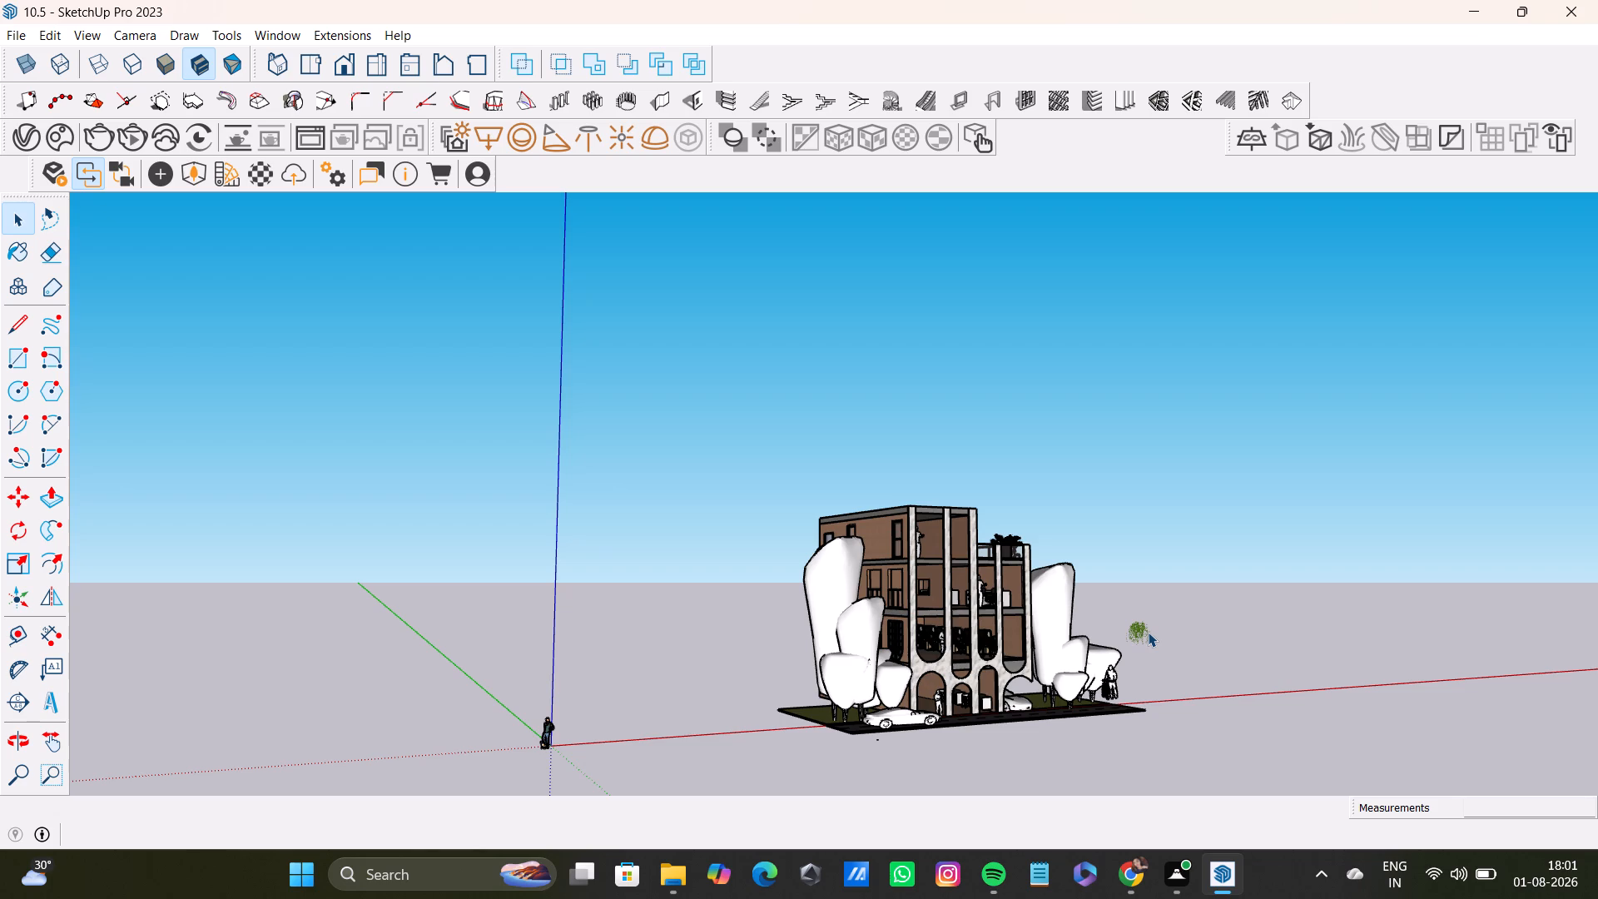
middle_click_drag(1040, 672, 841, 685)
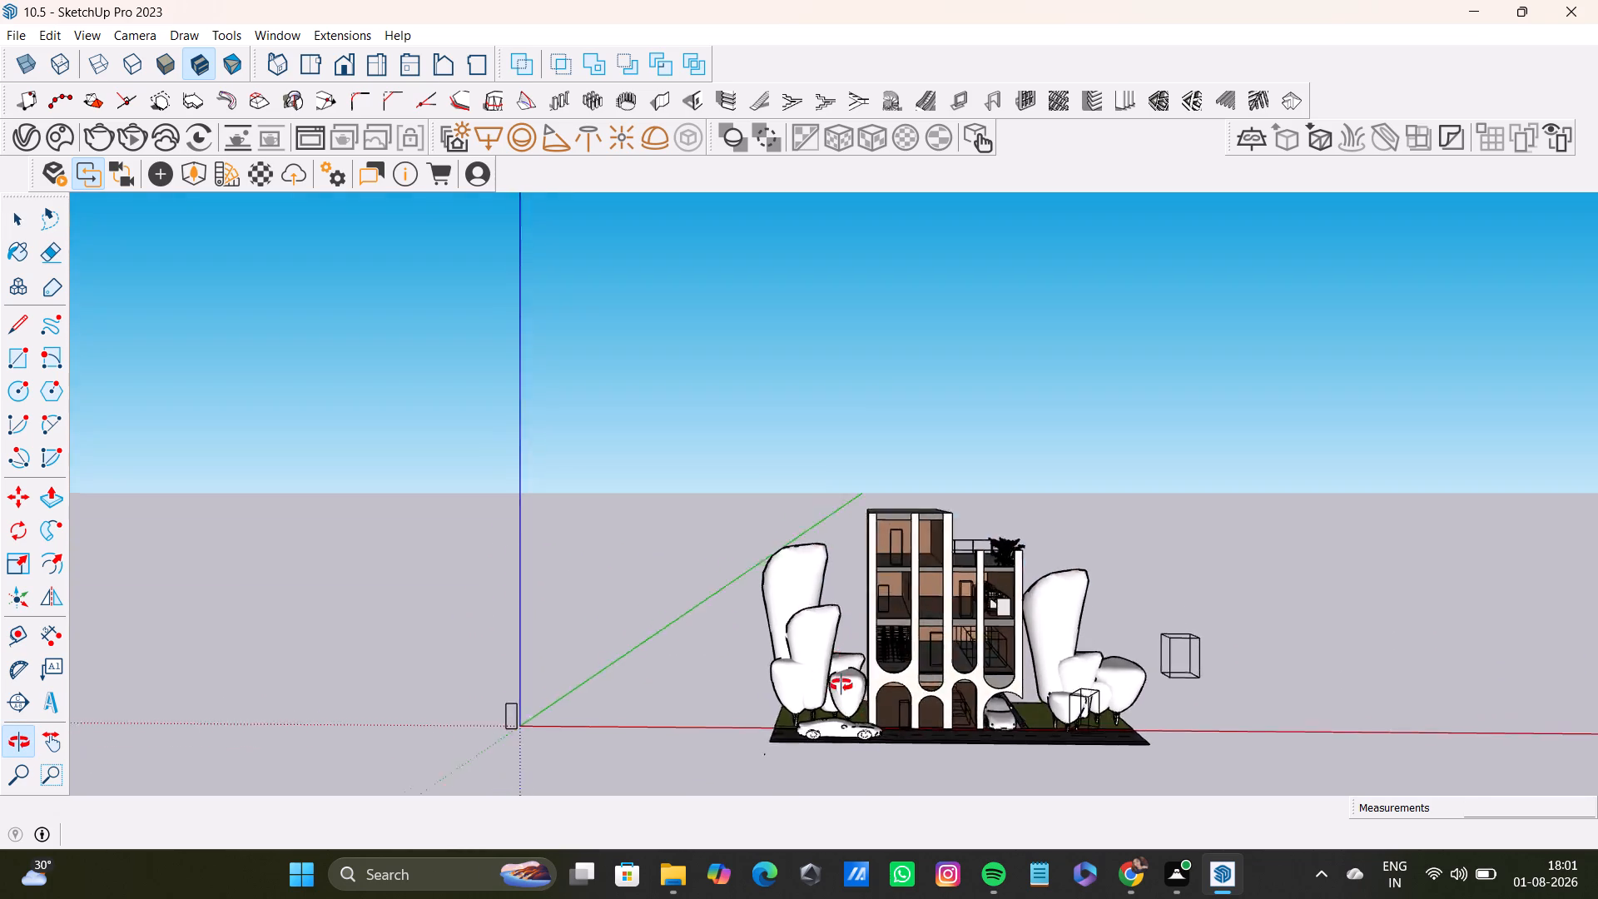
middle_click_drag(841, 685, 875, 726)
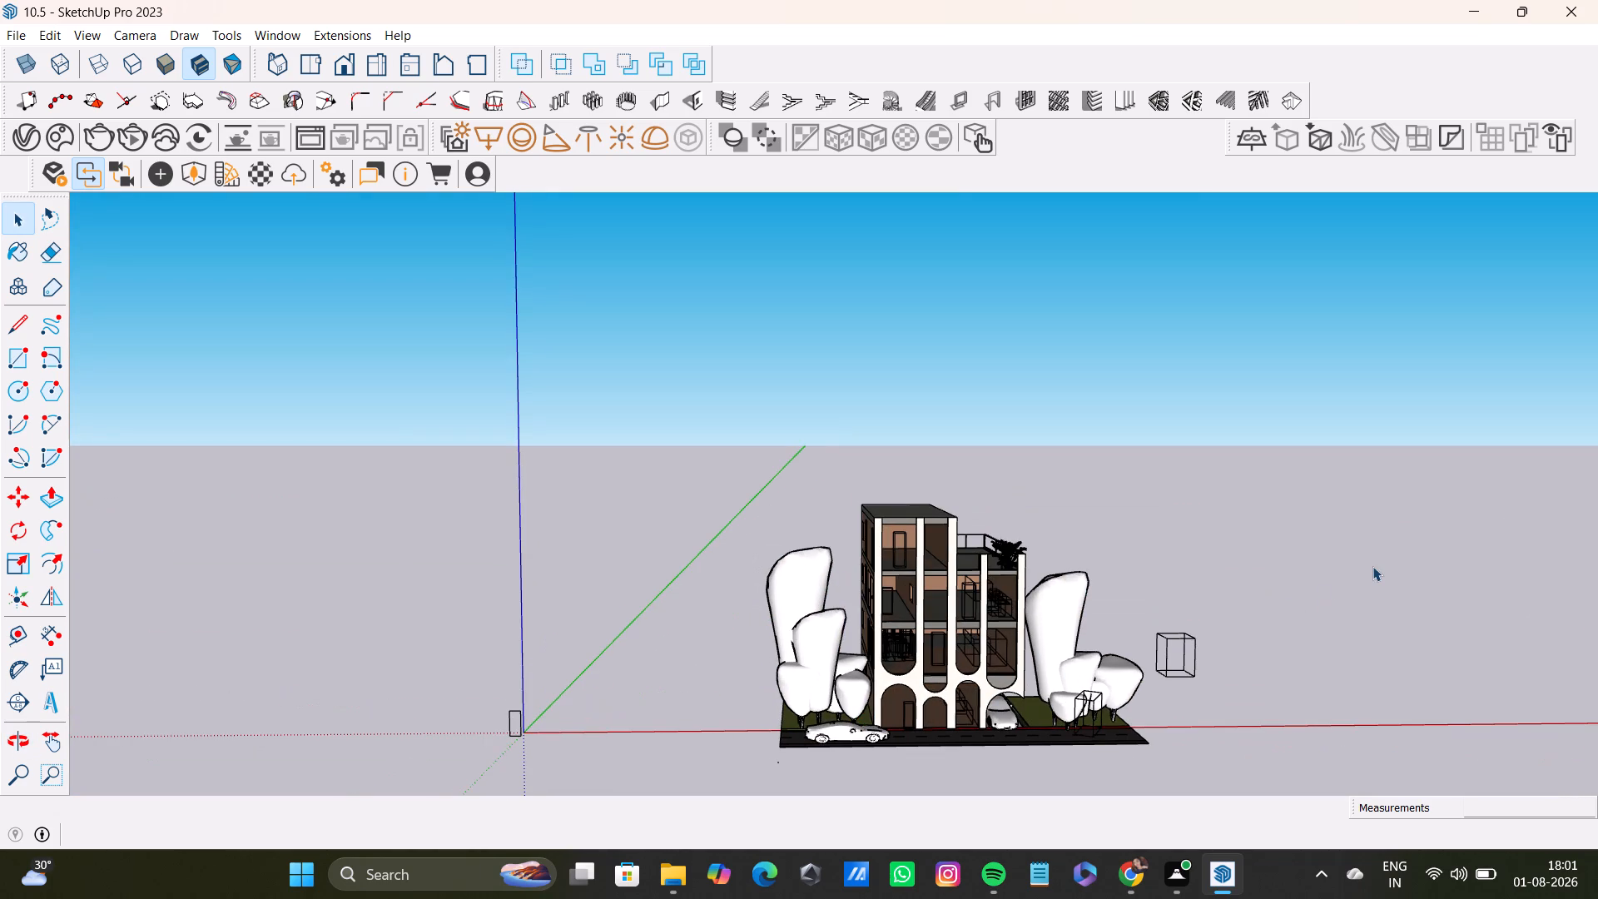
left_click(1372, 566)
key("space")
scroll(946, 672, "up", 5)
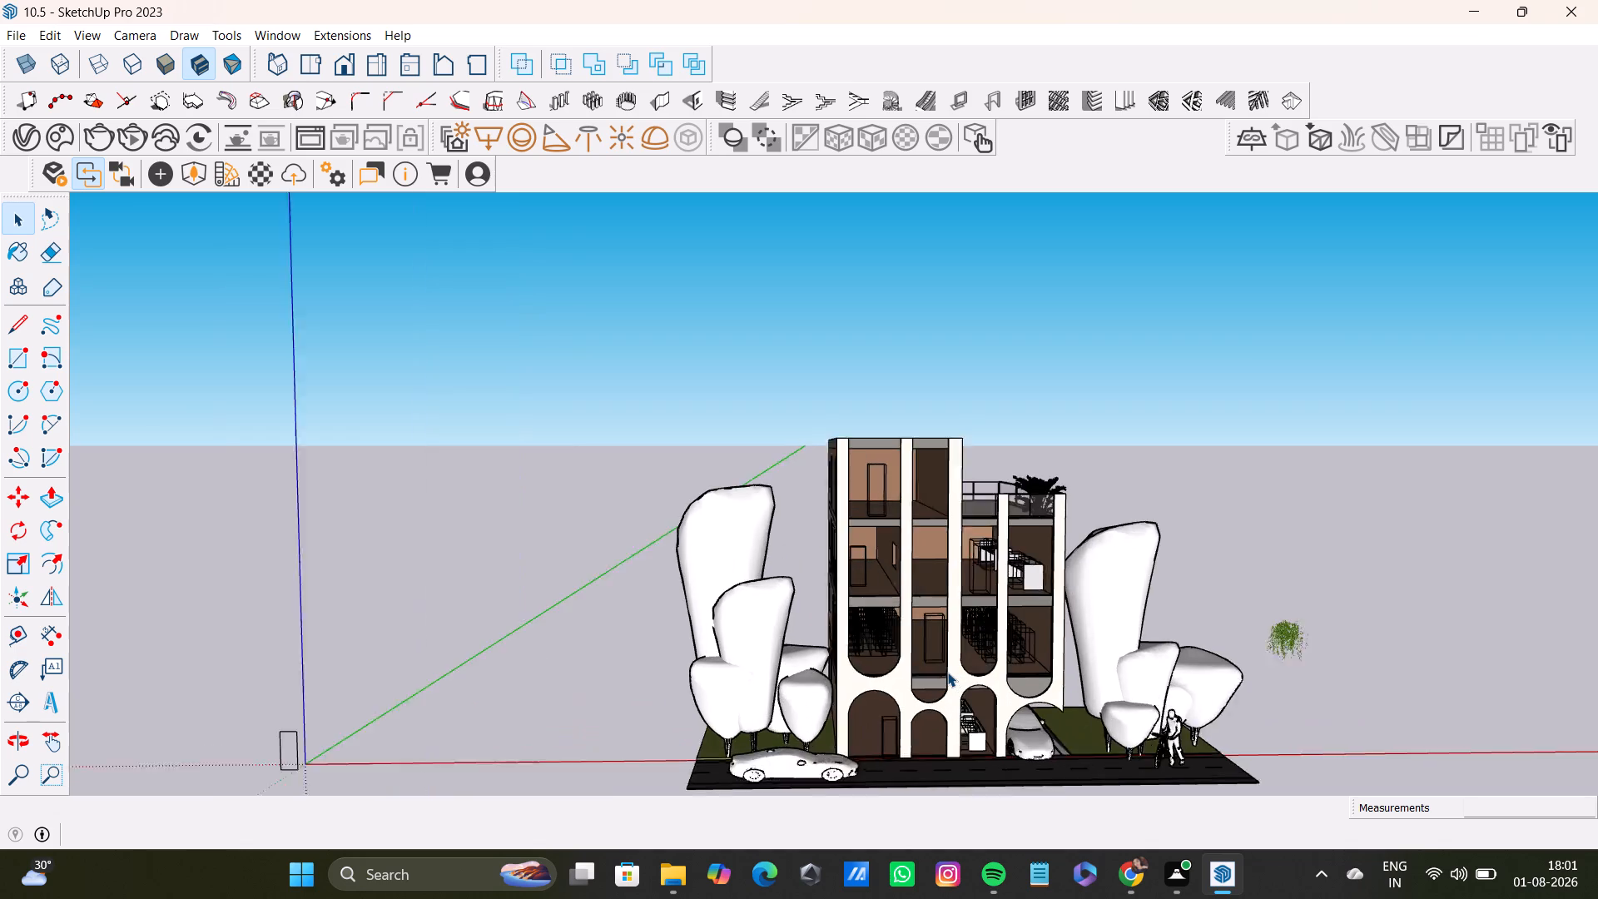
scroll(947, 672, "up", 6)
middle_click_drag(976, 673, 901, 505)
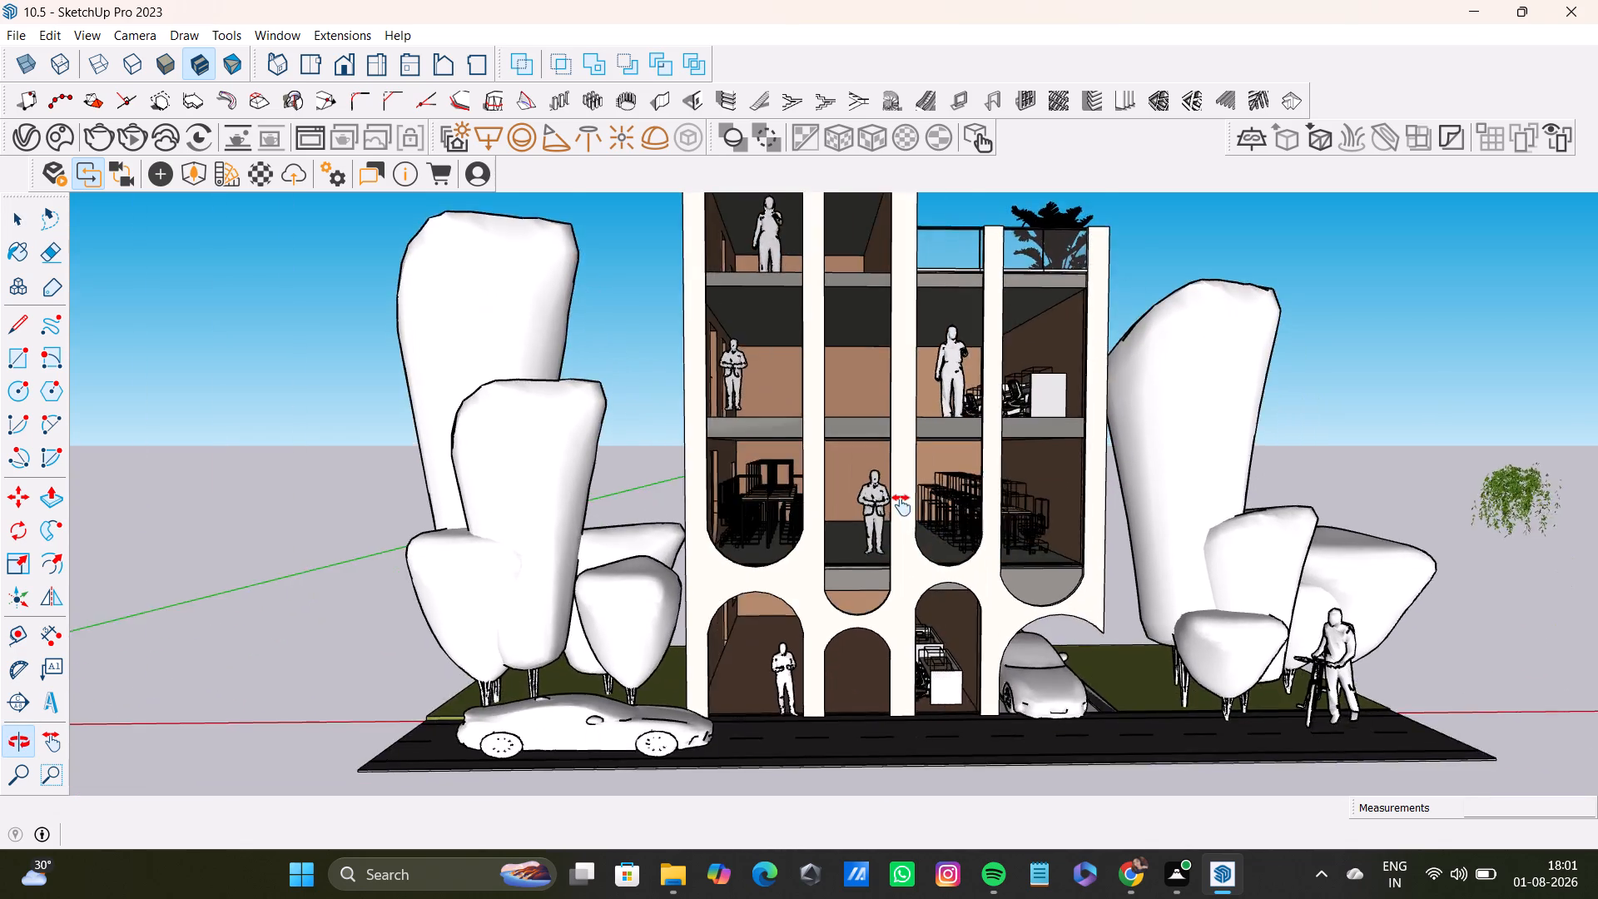
middle_click_drag(901, 505, 906, 546)
Select the loose hanging plant and move it about 25' 6", keeping it clear of the building's side above the trees.
left_click_drag(1442, 400, 1465, 493)
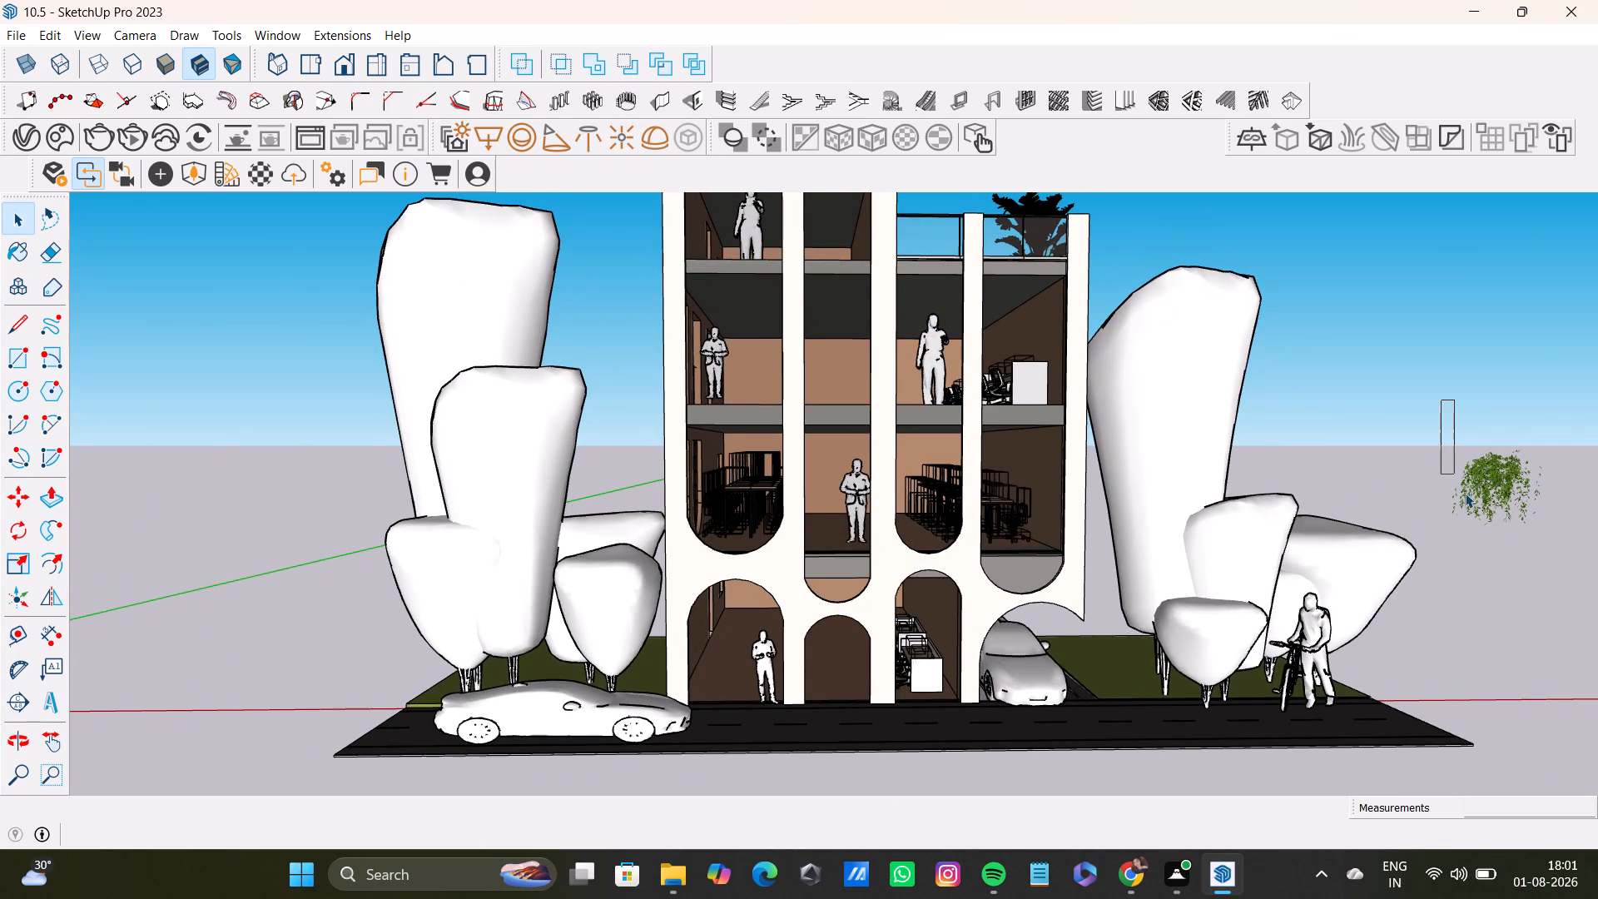
left_click_drag(1465, 493, 1597, 600)
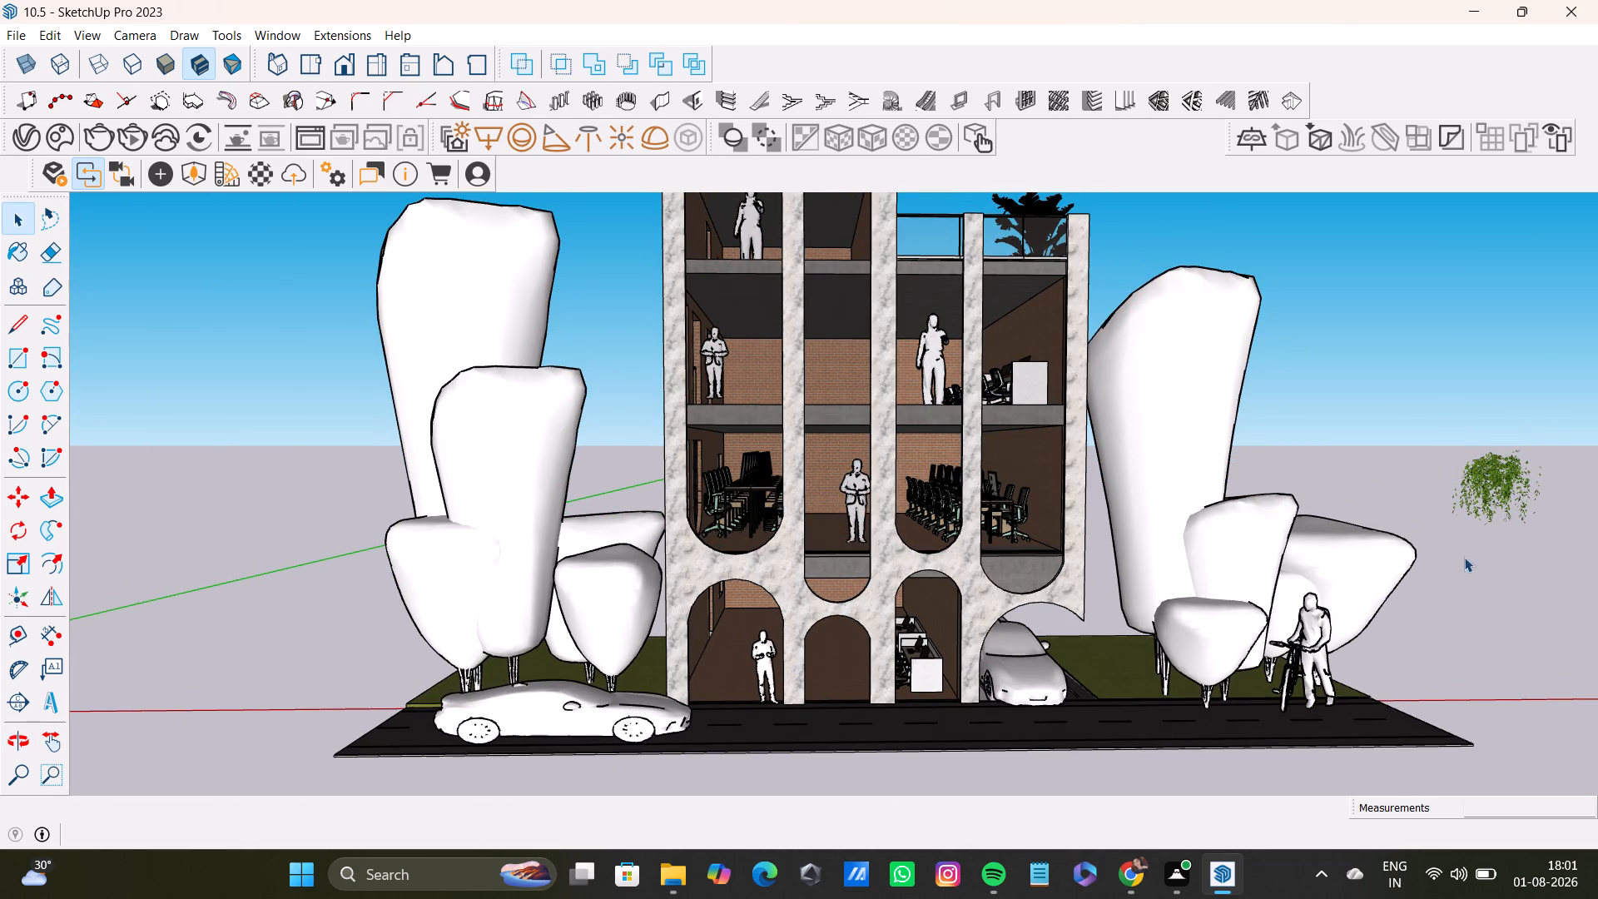
left_click_drag(1430, 362, 1576, 605)
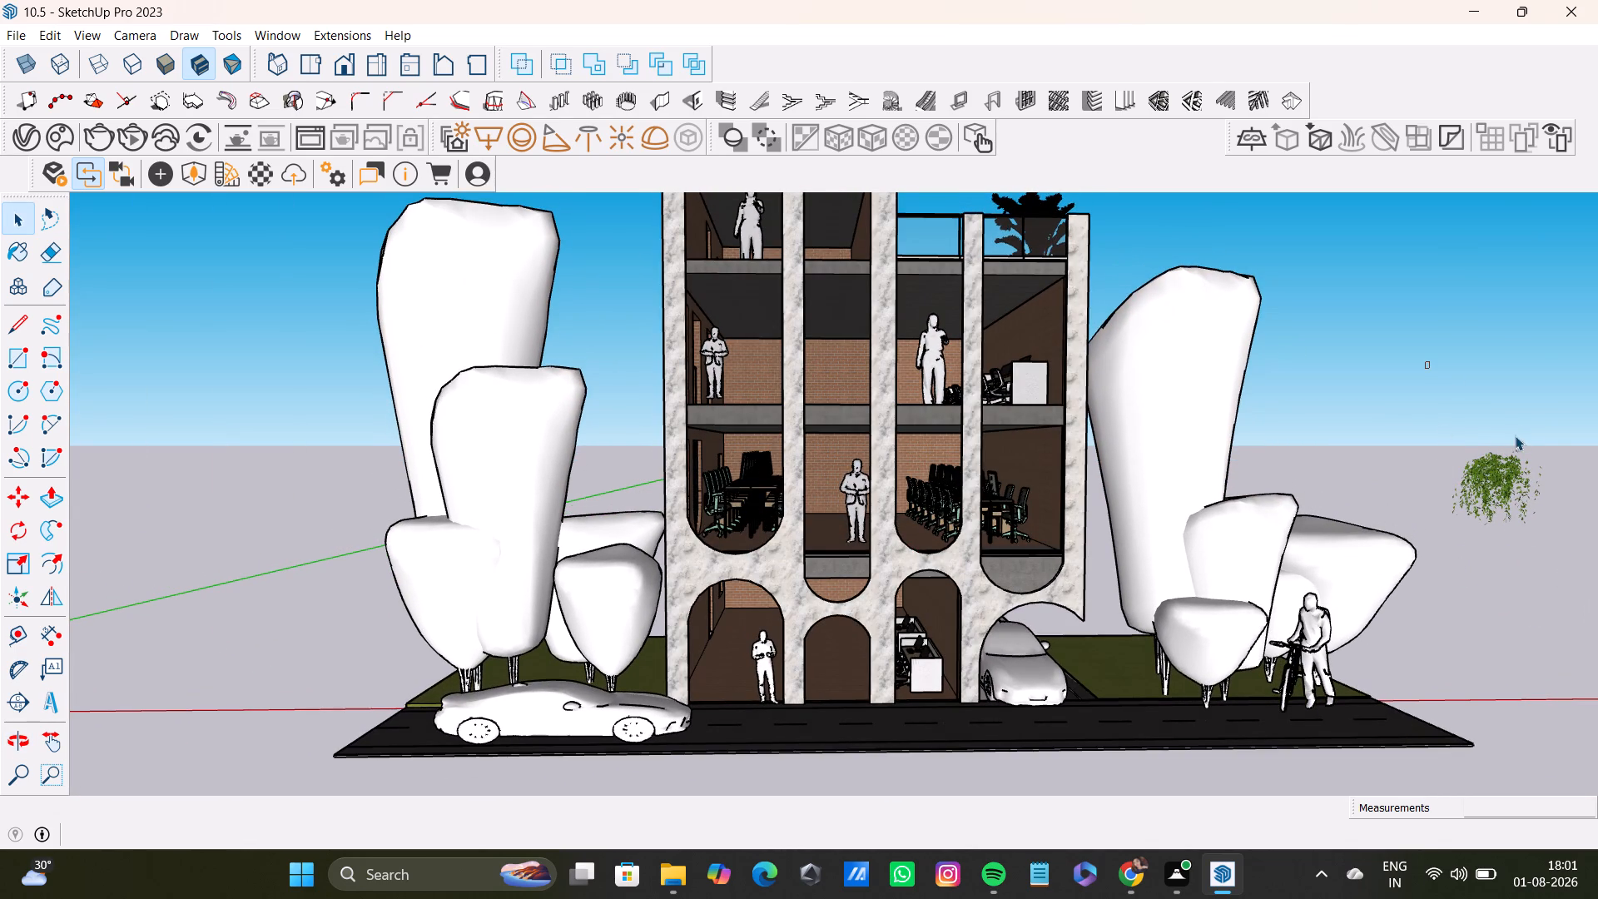
left_click_drag(1422, 393, 1597, 605)
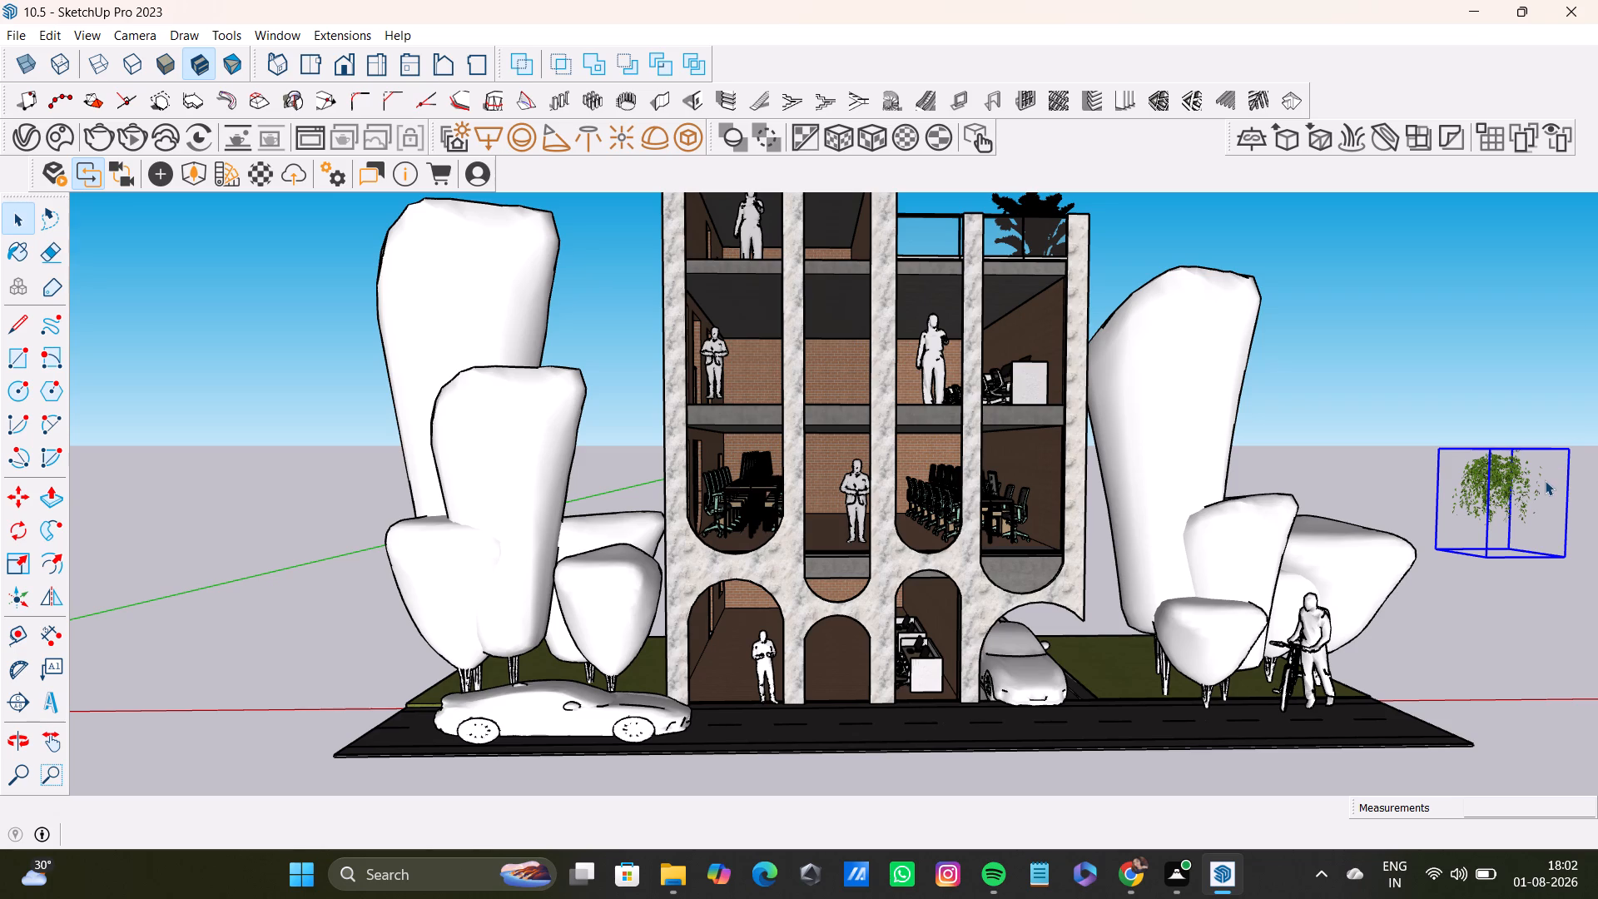
key("m")
left_click_drag(1491, 454, 1383, 463)
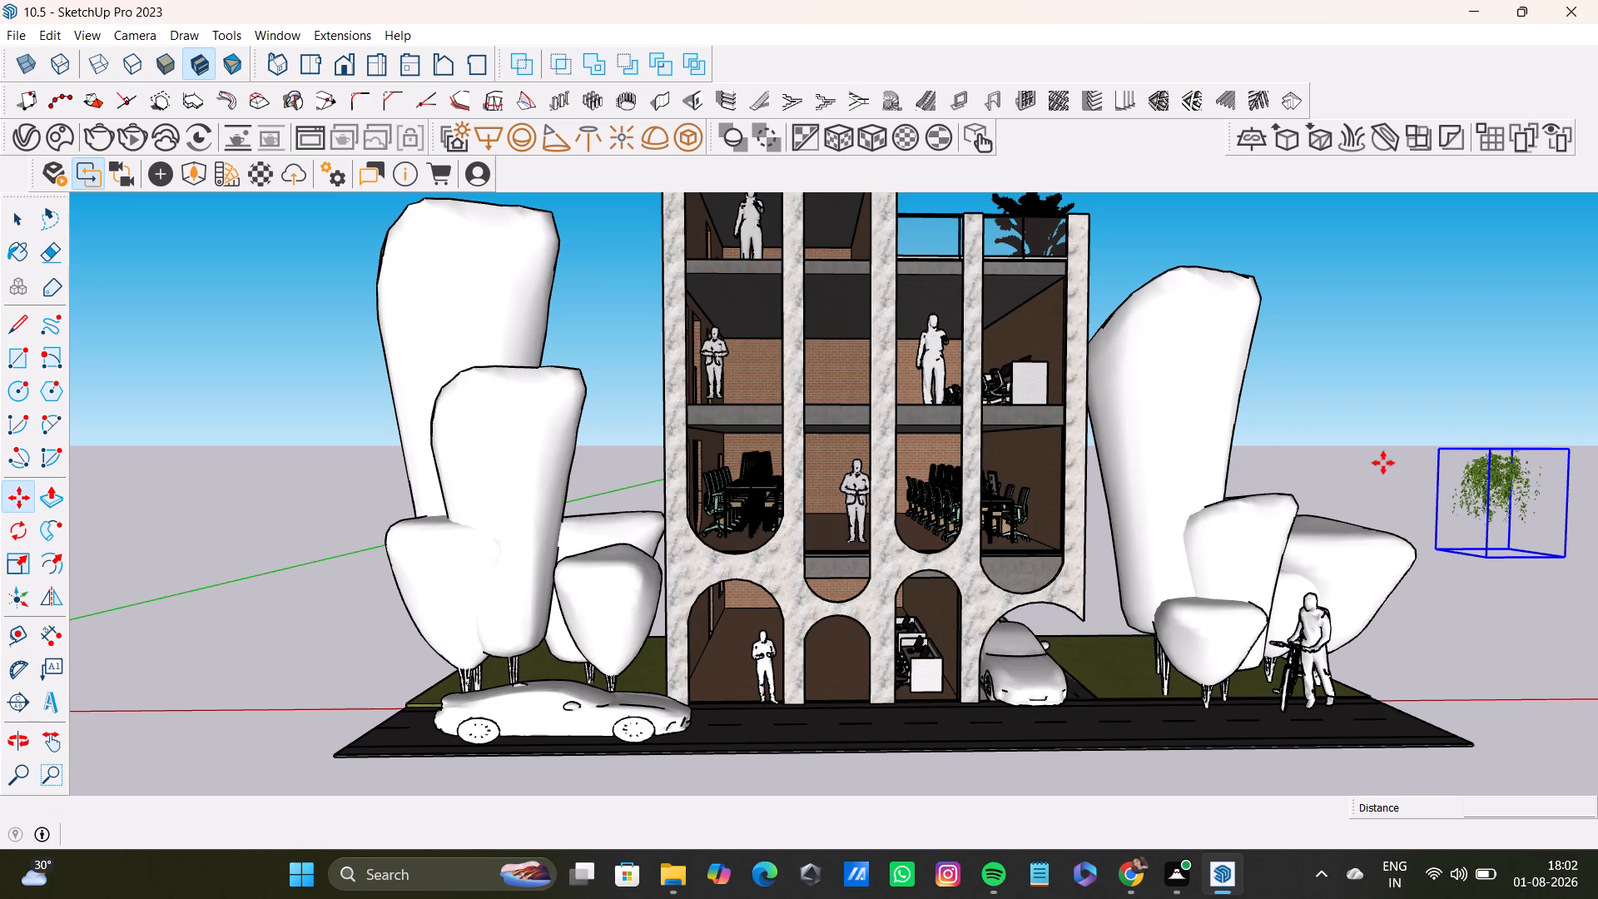
left_click_drag(1383, 463, 1395, 465)
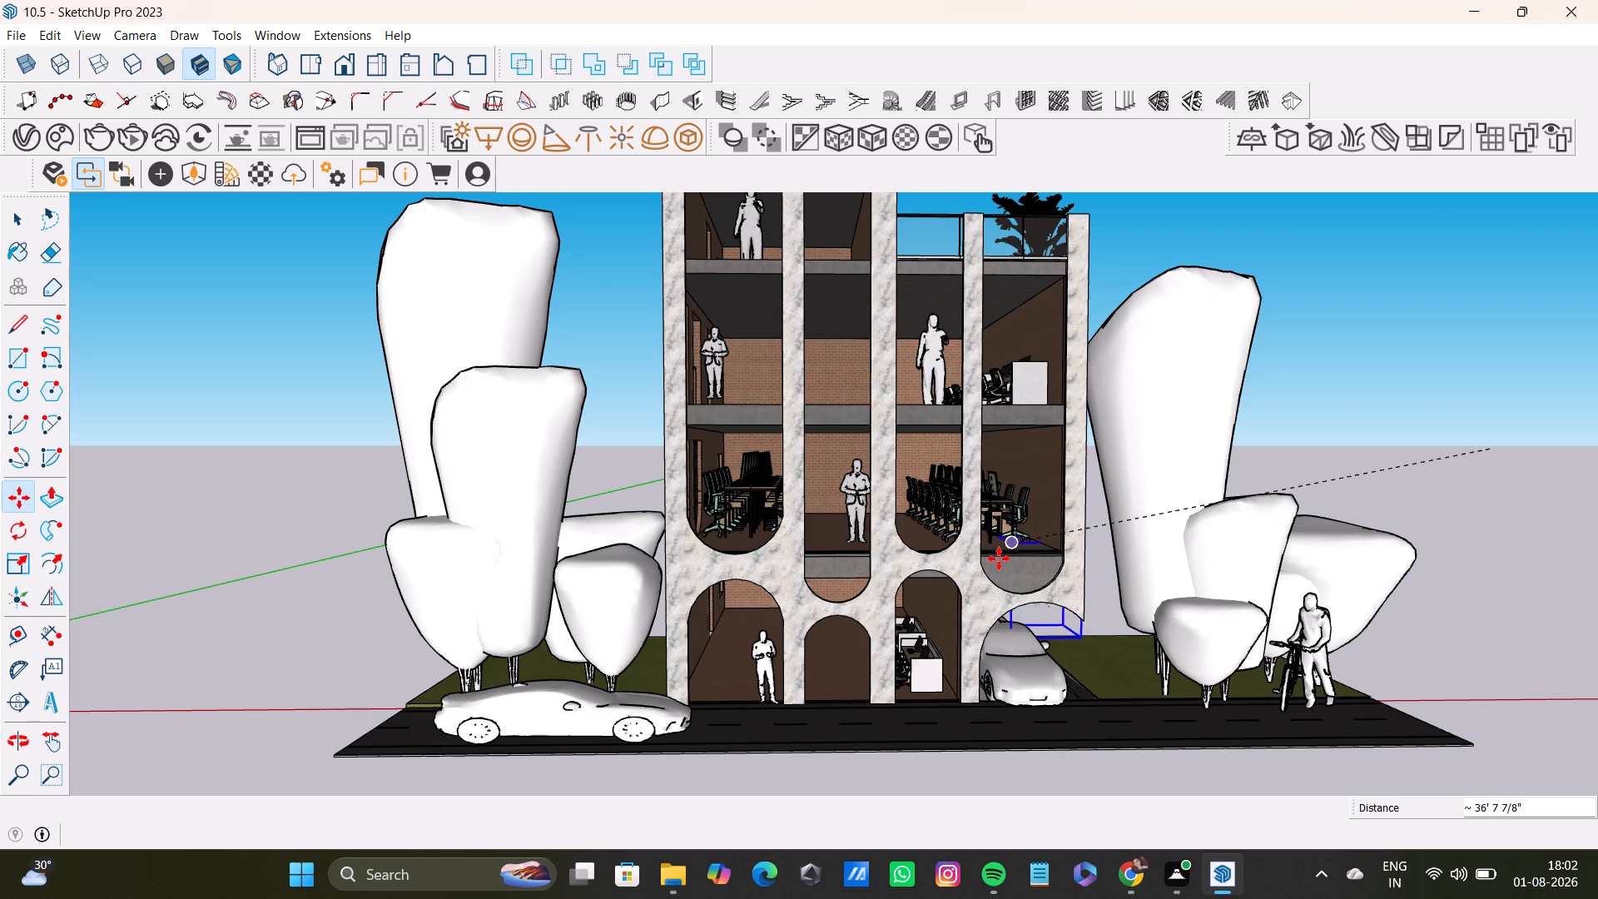
scroll(1048, 573, "up", 8)
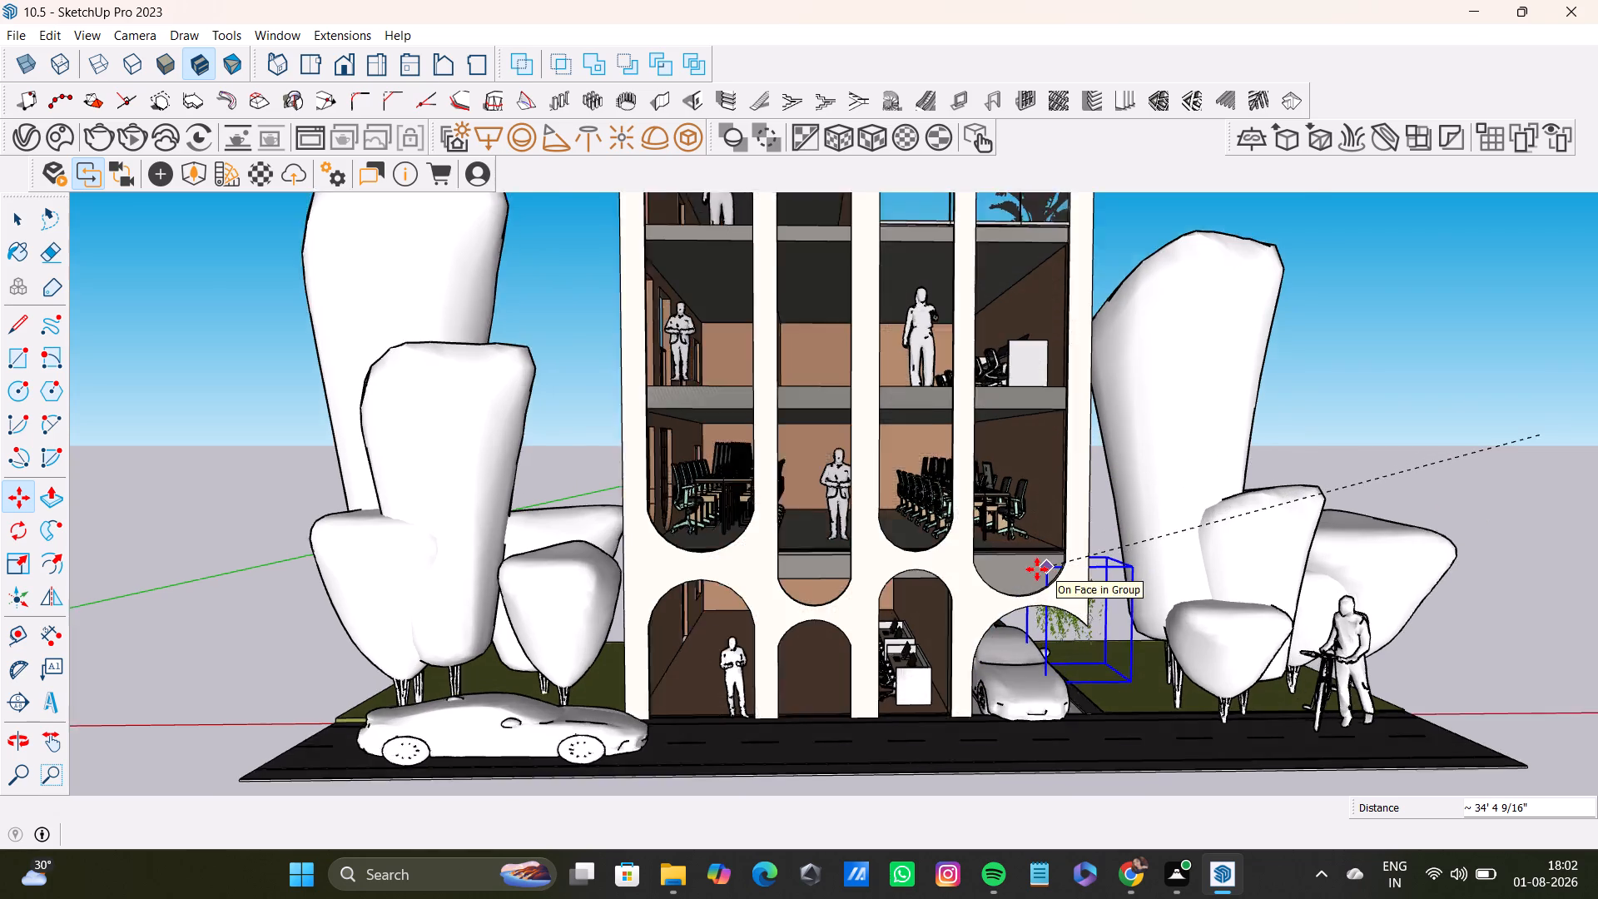
scroll(1037, 569, "up", 9)
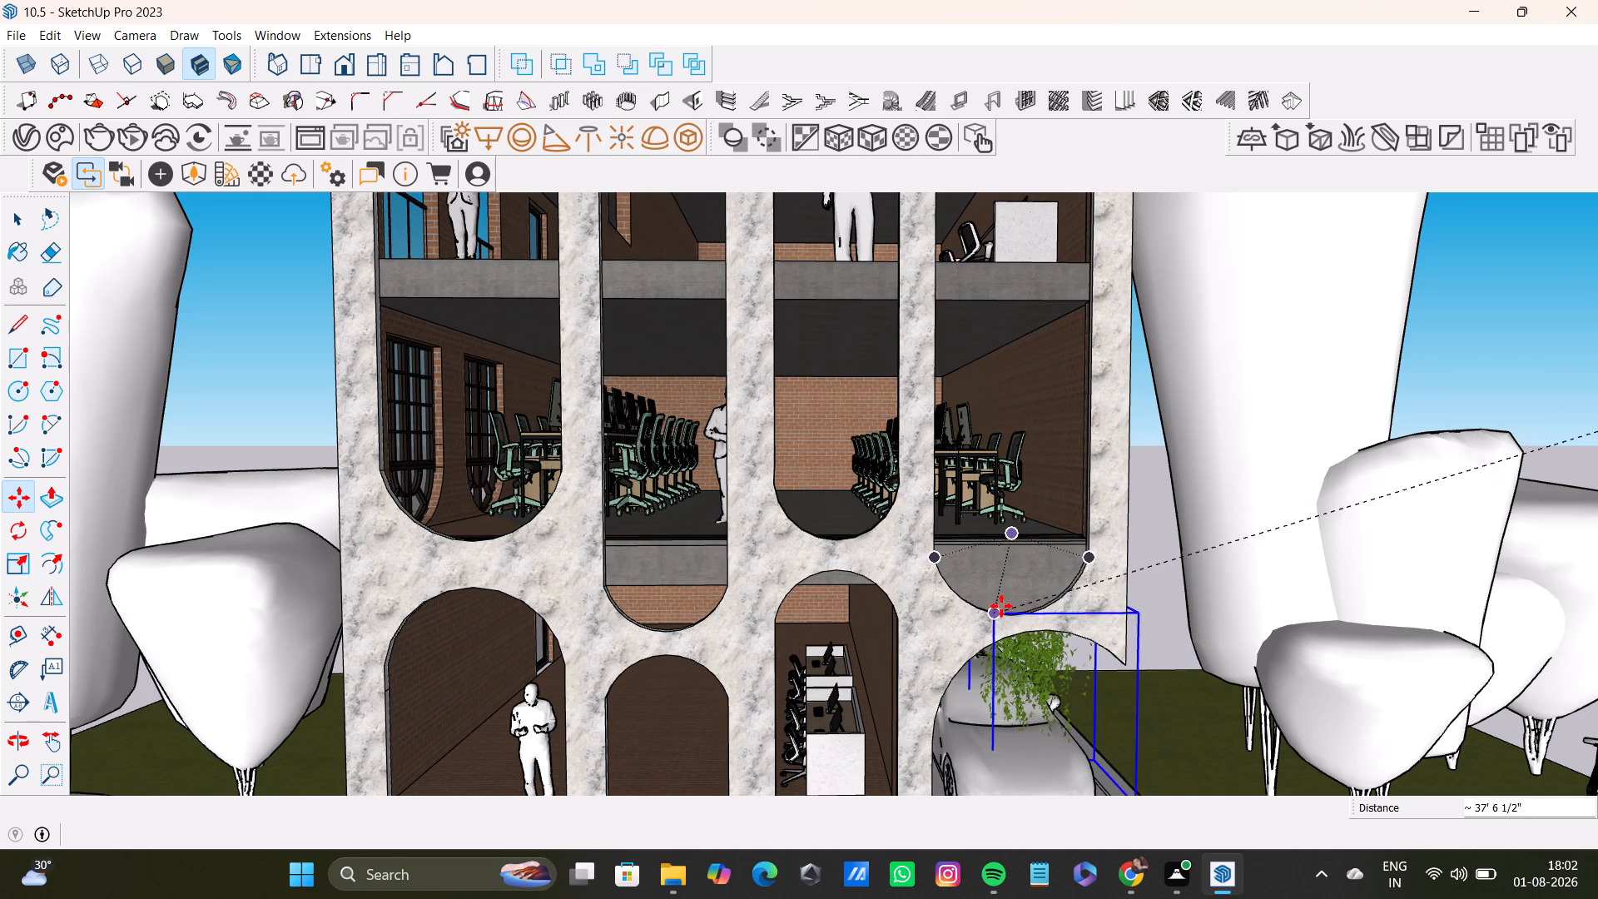
scroll(1001, 606, "down", 12)
middle_click_drag(1078, 609, 990, 573)
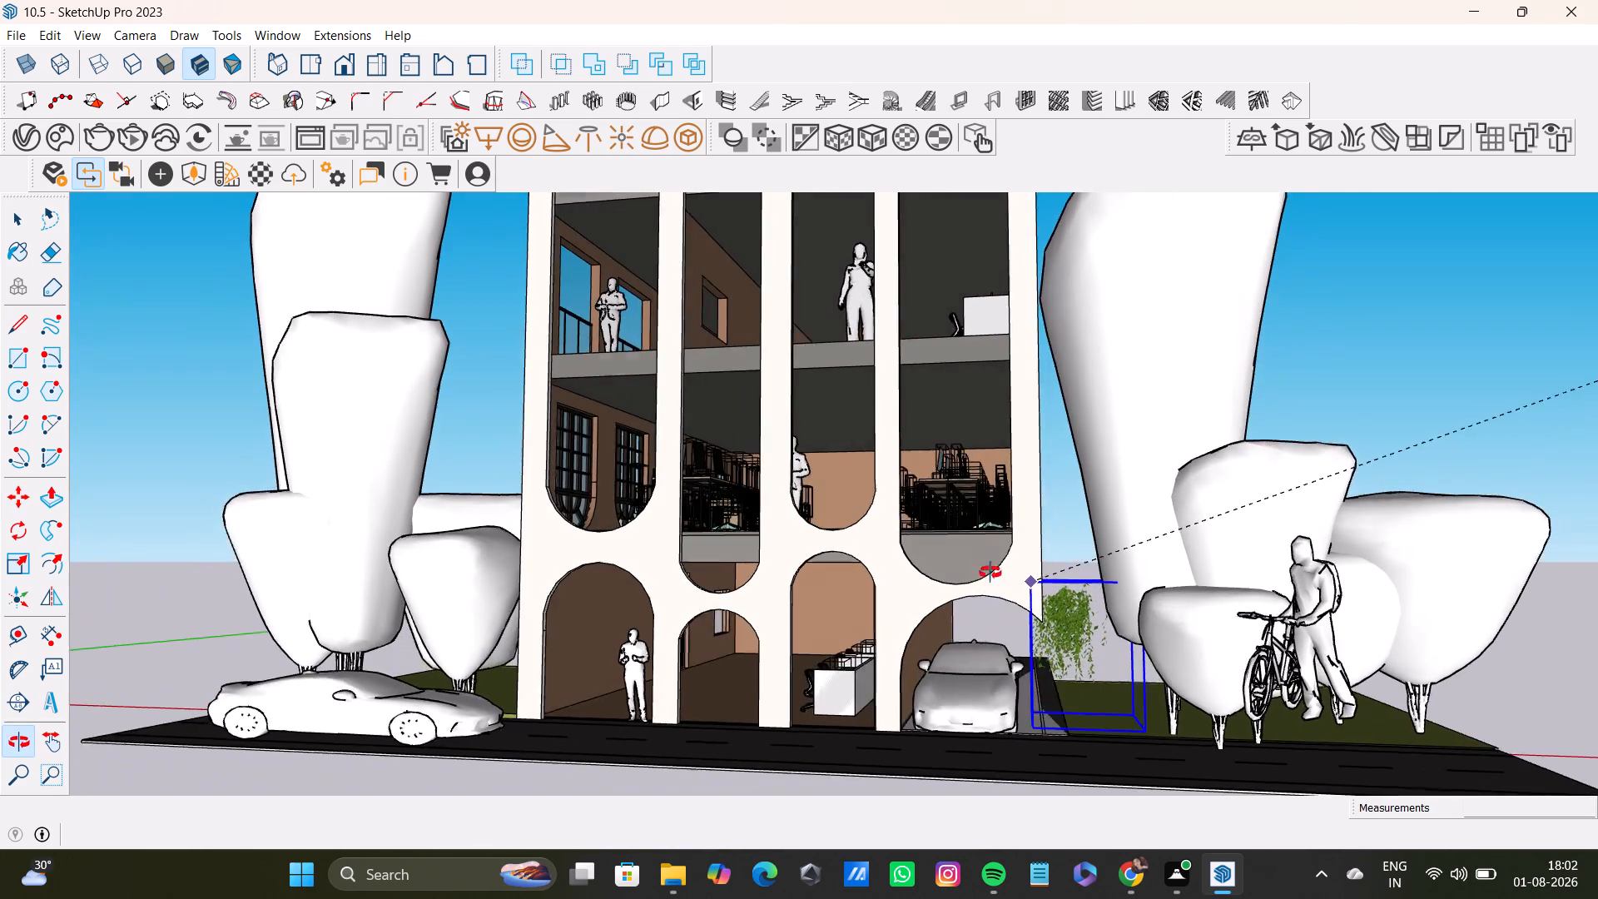
middle_click_drag(990, 573, 994, 594)
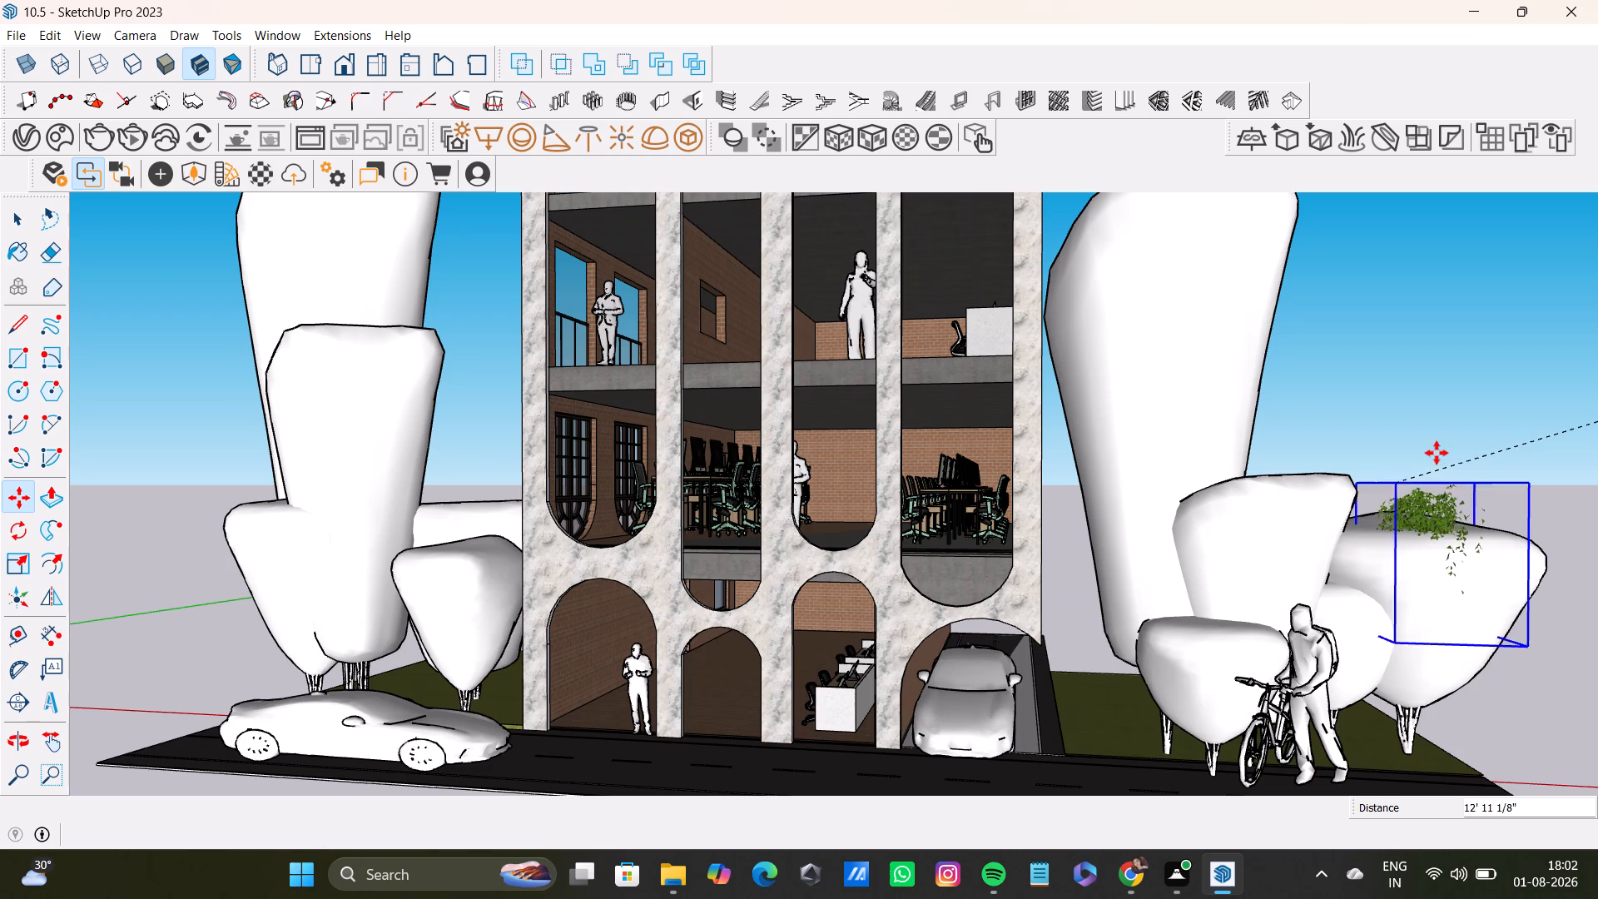
left_click(1442, 431)
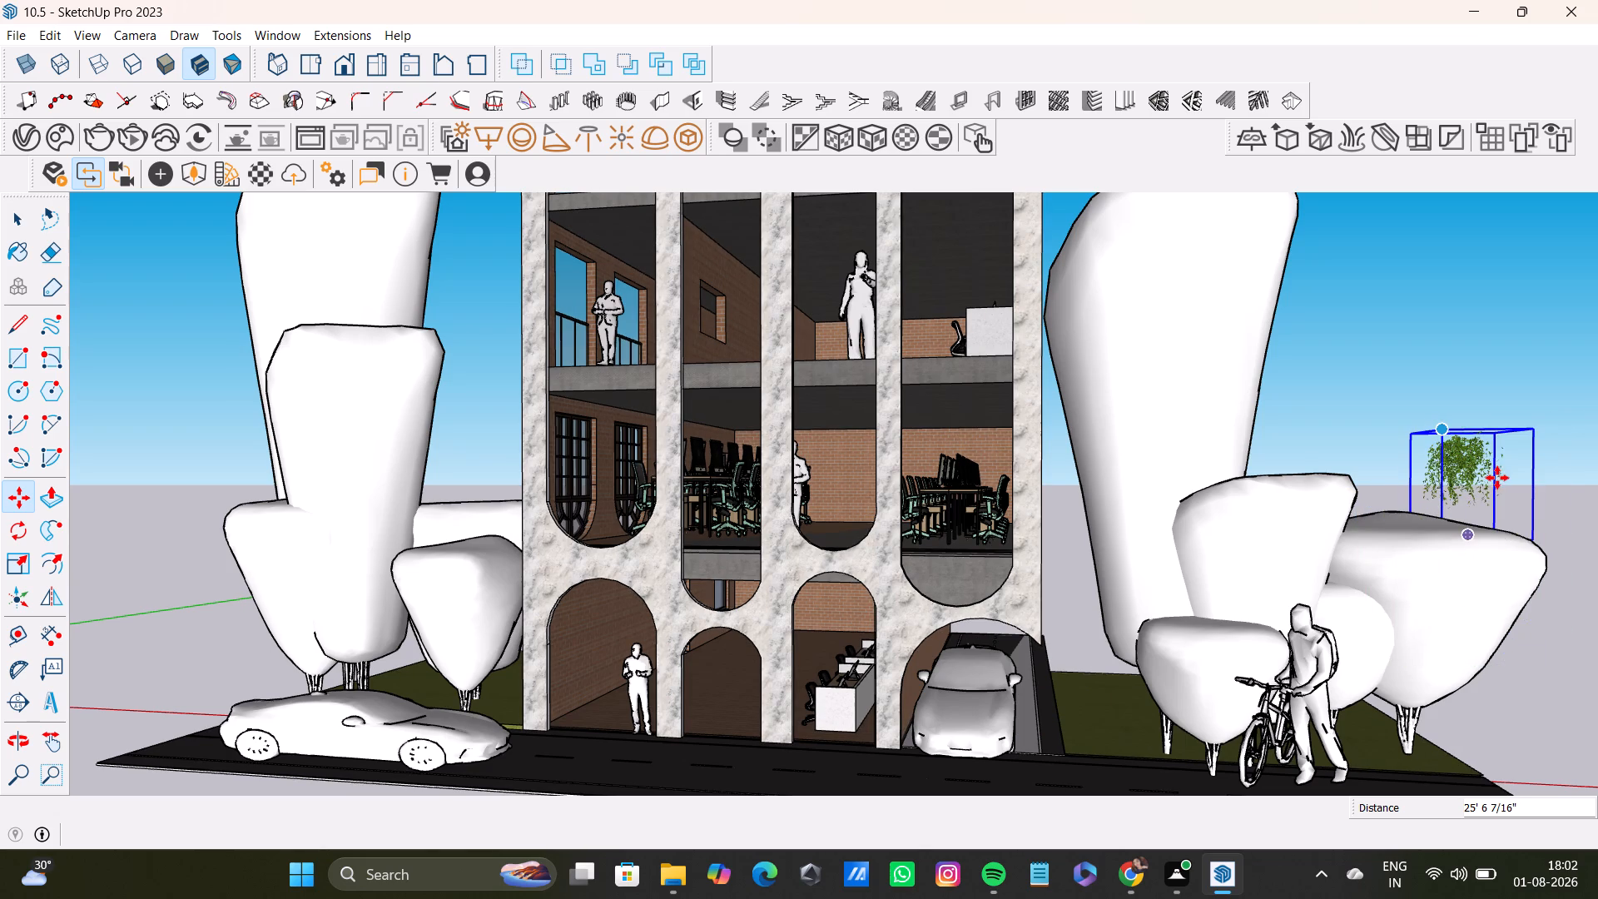
Move the hanging plant about 48' 7" to the front of the arched facade, at the end bay above the parked car.
left_click(1470, 451)
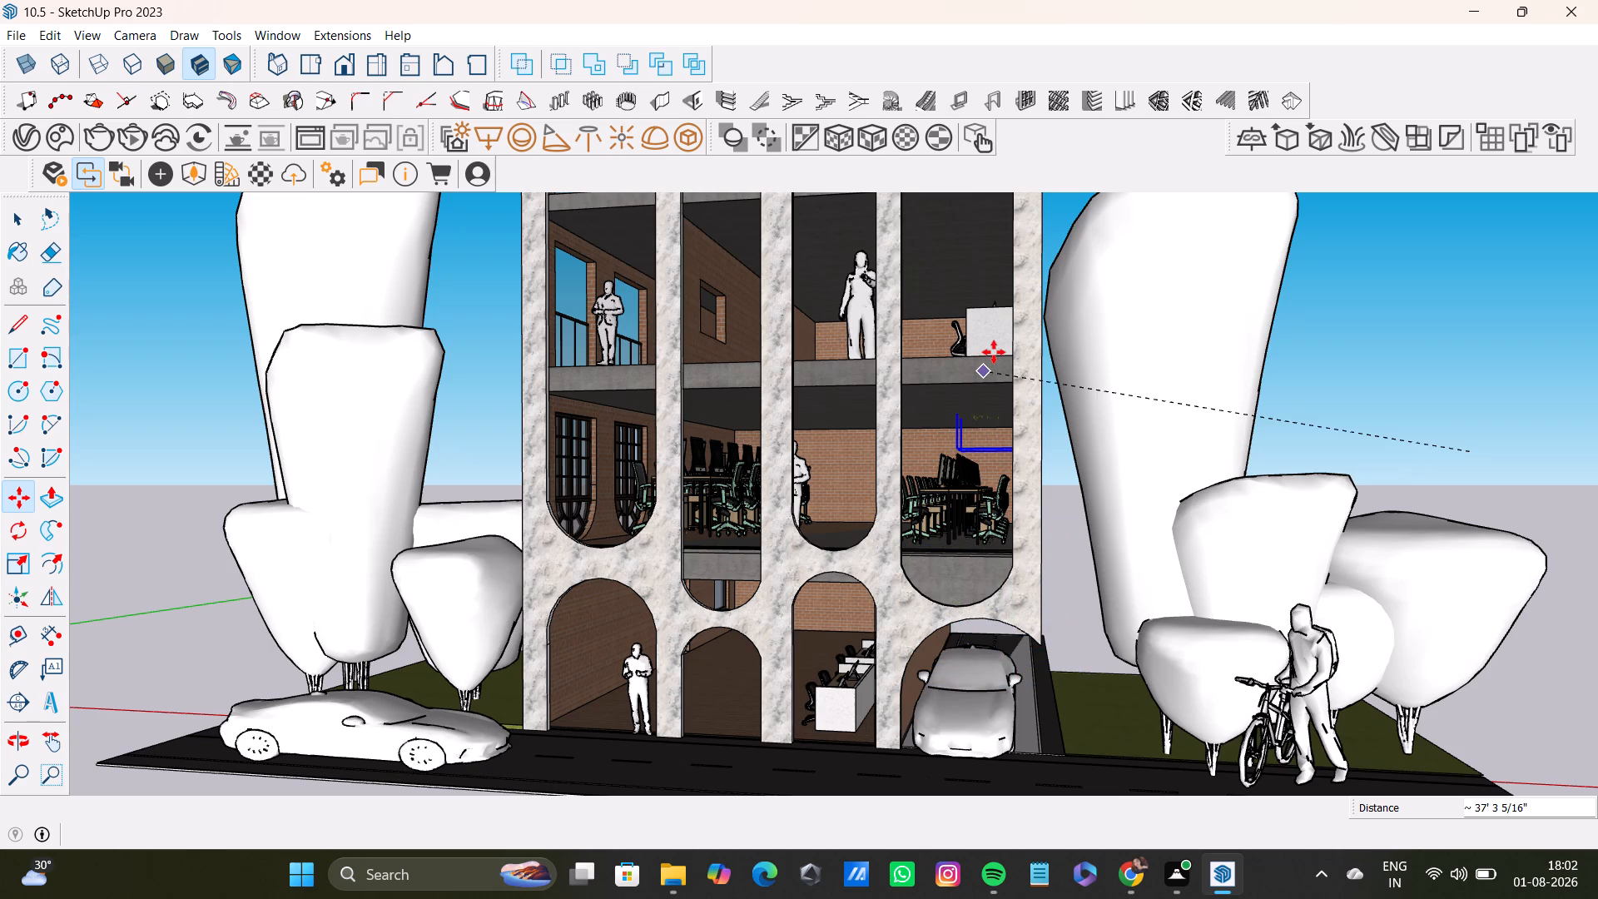
middle_click_drag(997, 349, 877, 509)
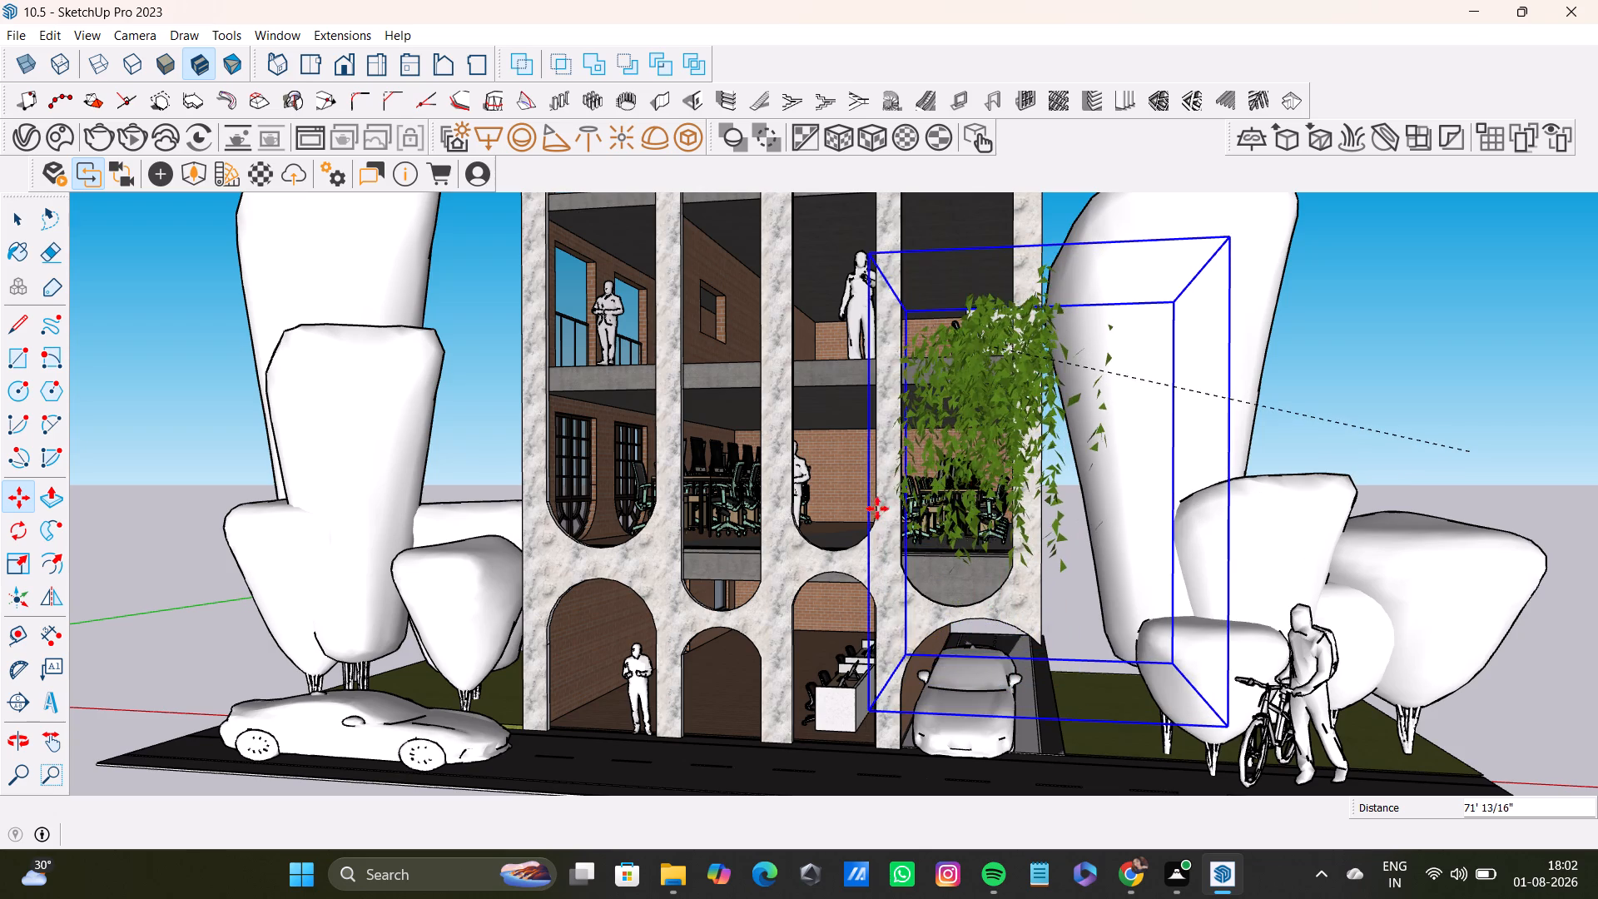
middle_click_drag(877, 509, 868, 529)
scroll(1245, 306, "up", 4)
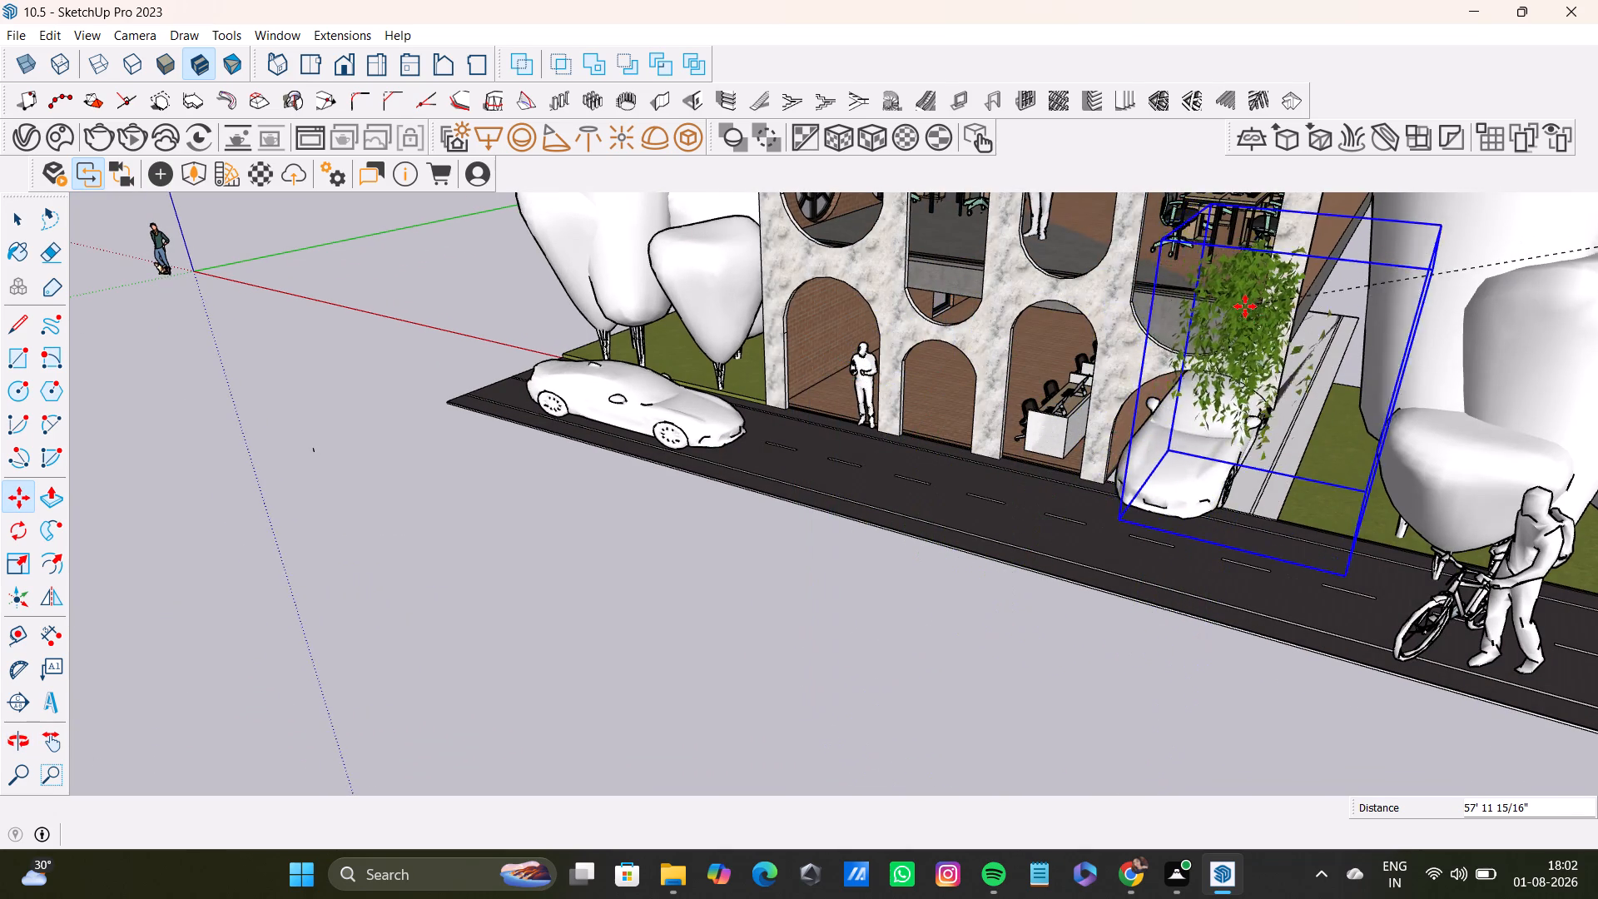
scroll(1245, 306, "up", 20)
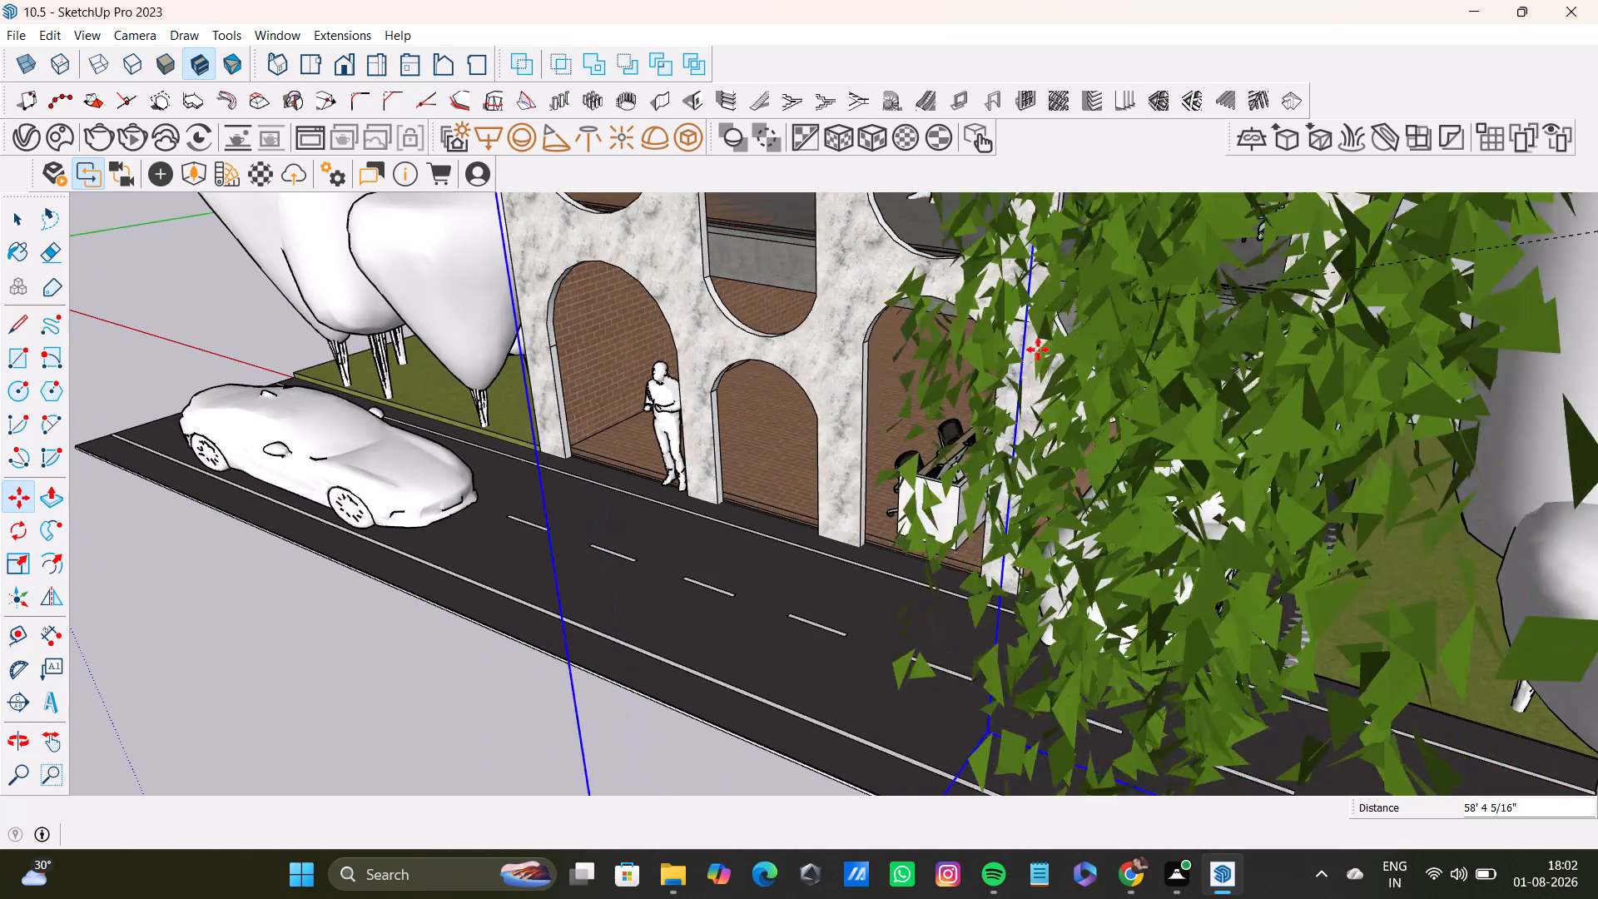
scroll(1163, 373, "up", 1)
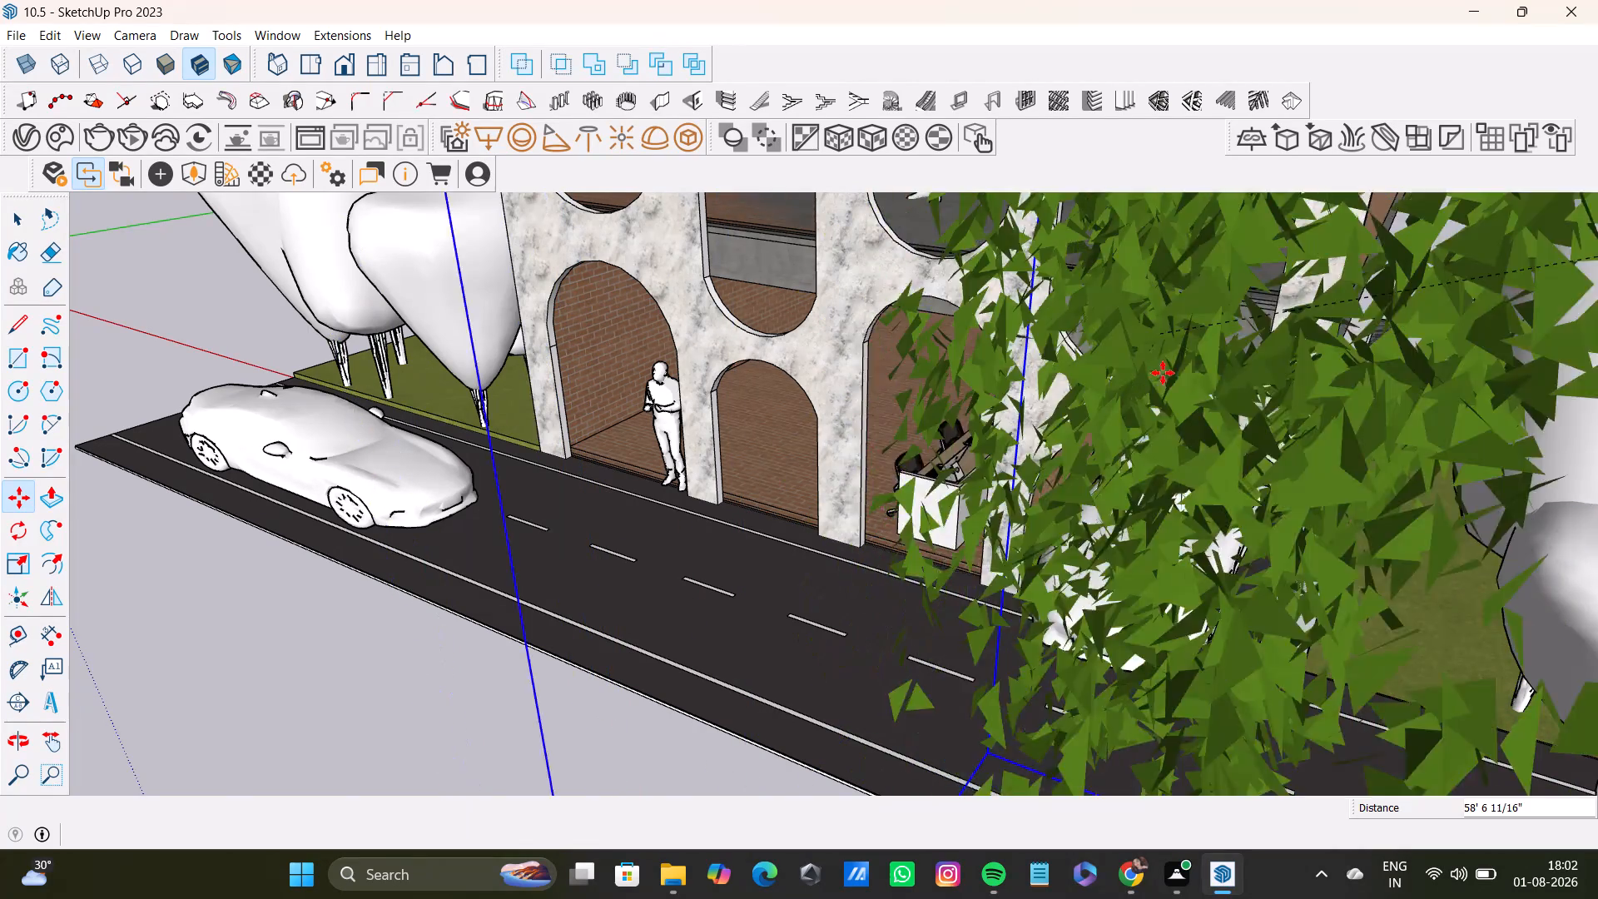
scroll(1163, 373, "up", 7)
scroll(1162, 369, "down", 15)
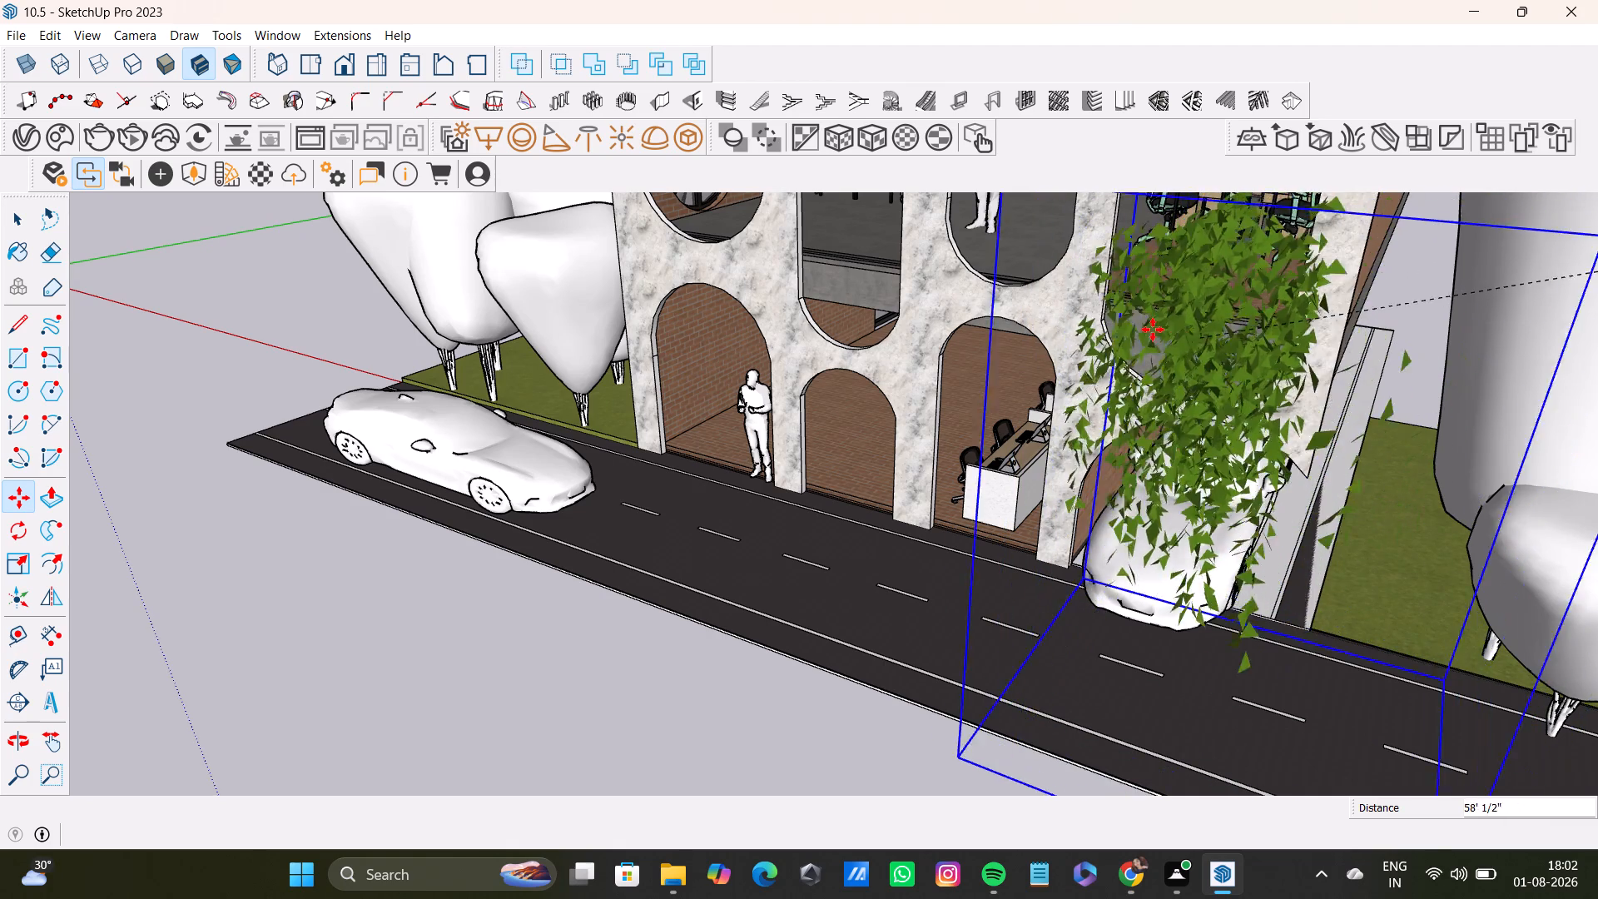
middle_click_drag(1153, 330, 1521, 417)
middle_click_drag(607, 236, 717, 236)
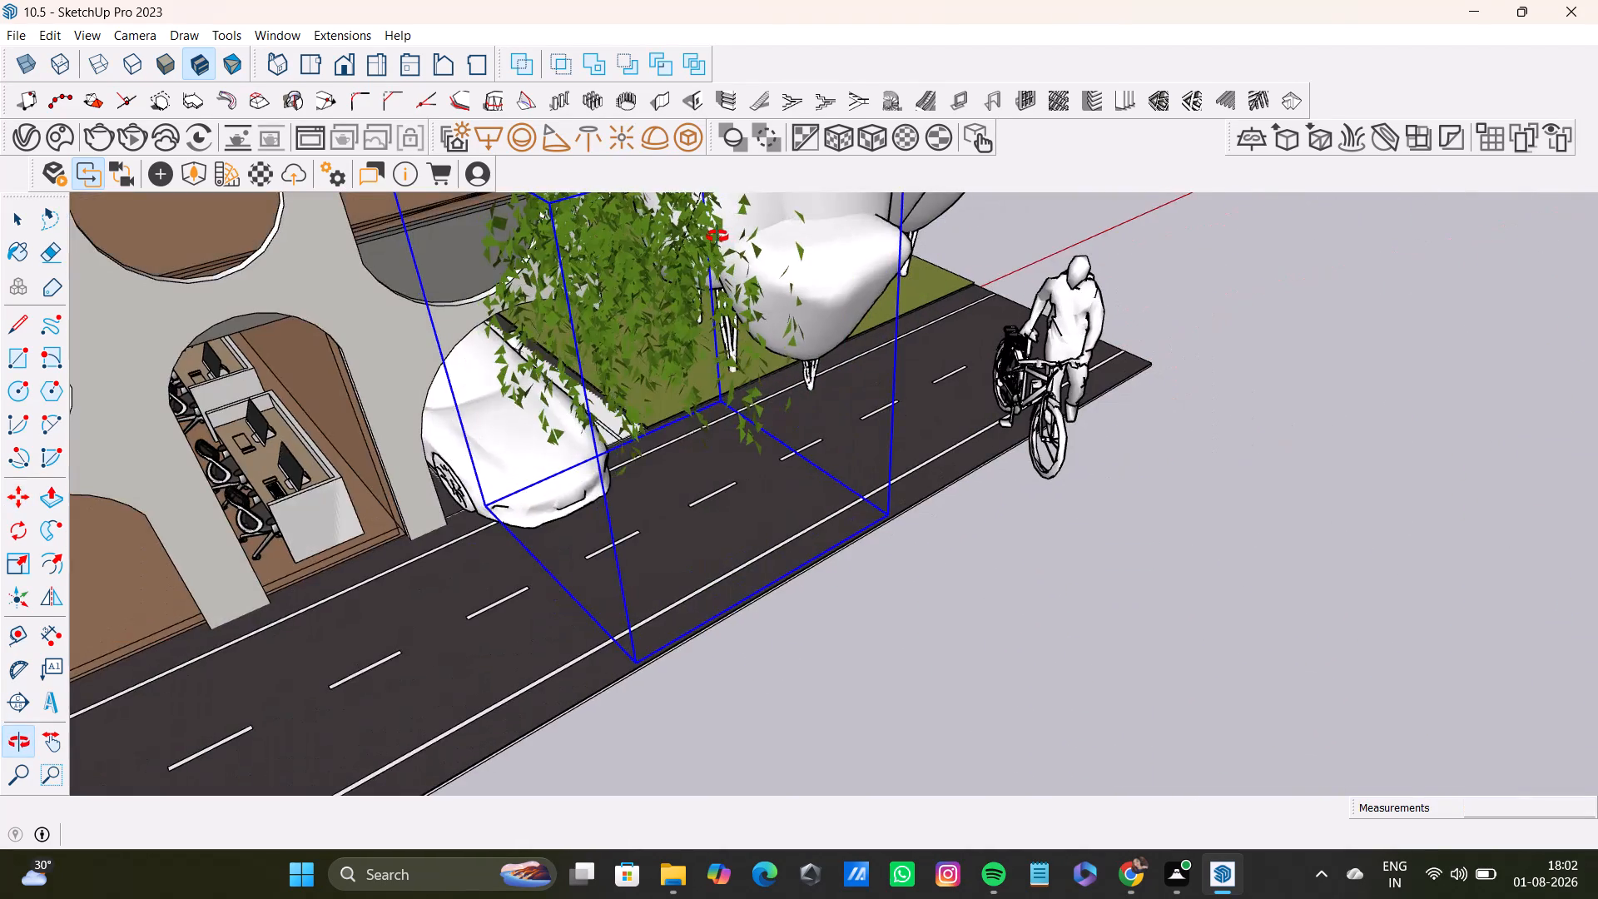
middle_click_drag(717, 236, 658, 260)
scroll(584, 262, "down", 8, "shift")
middle_click_drag(537, 237, 636, 355)
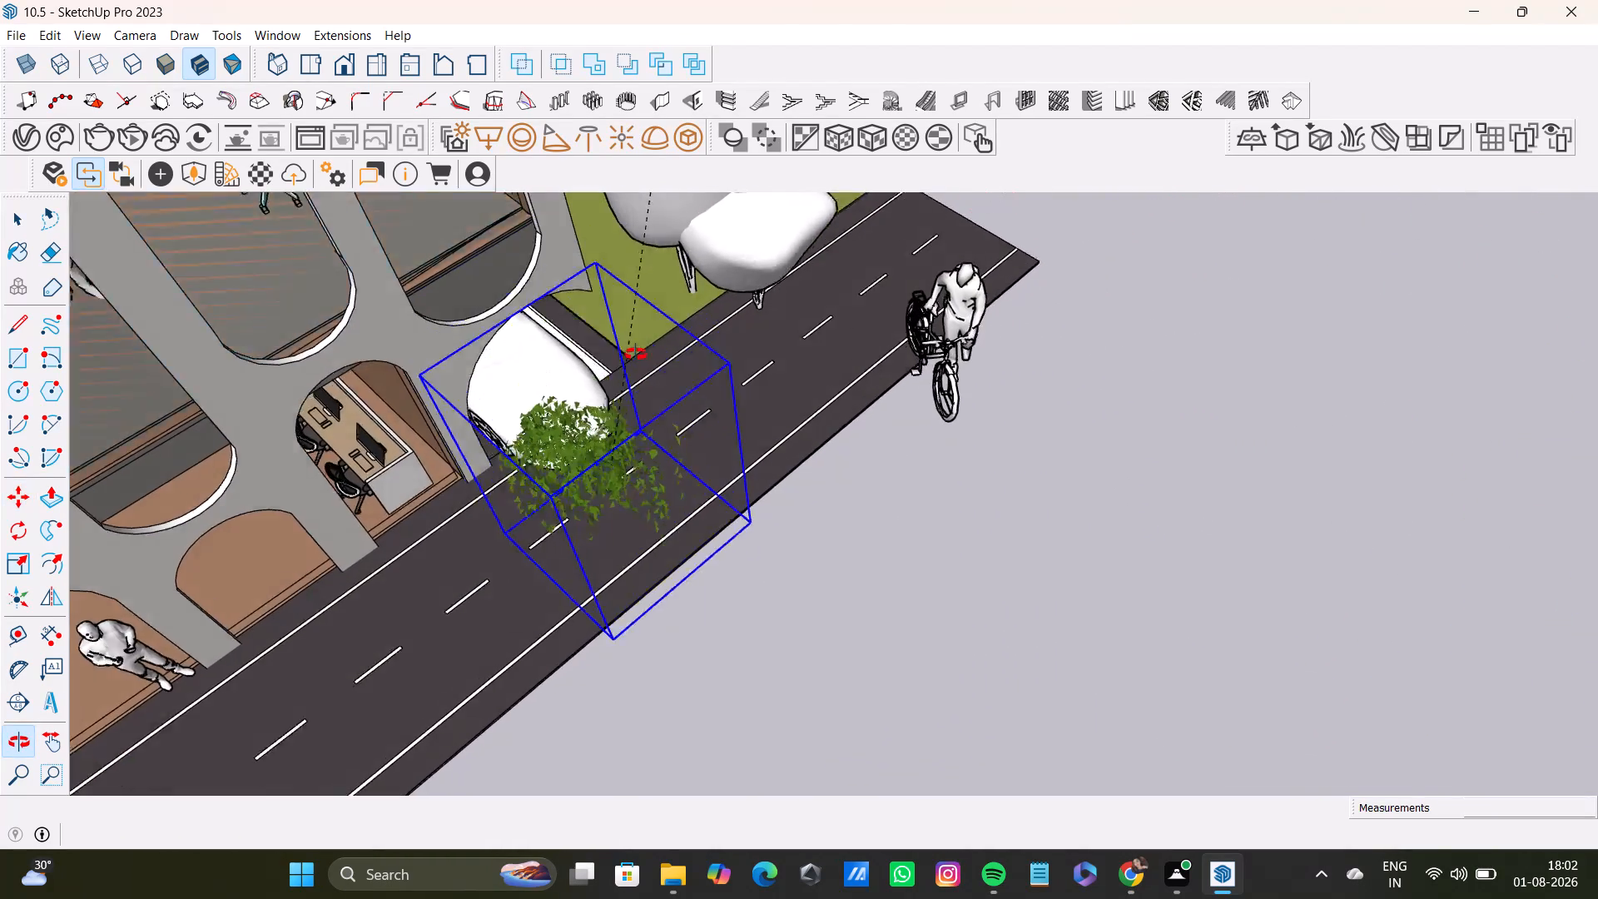
middle_click_drag(636, 355, 601, 332)
left_click(521, 211)
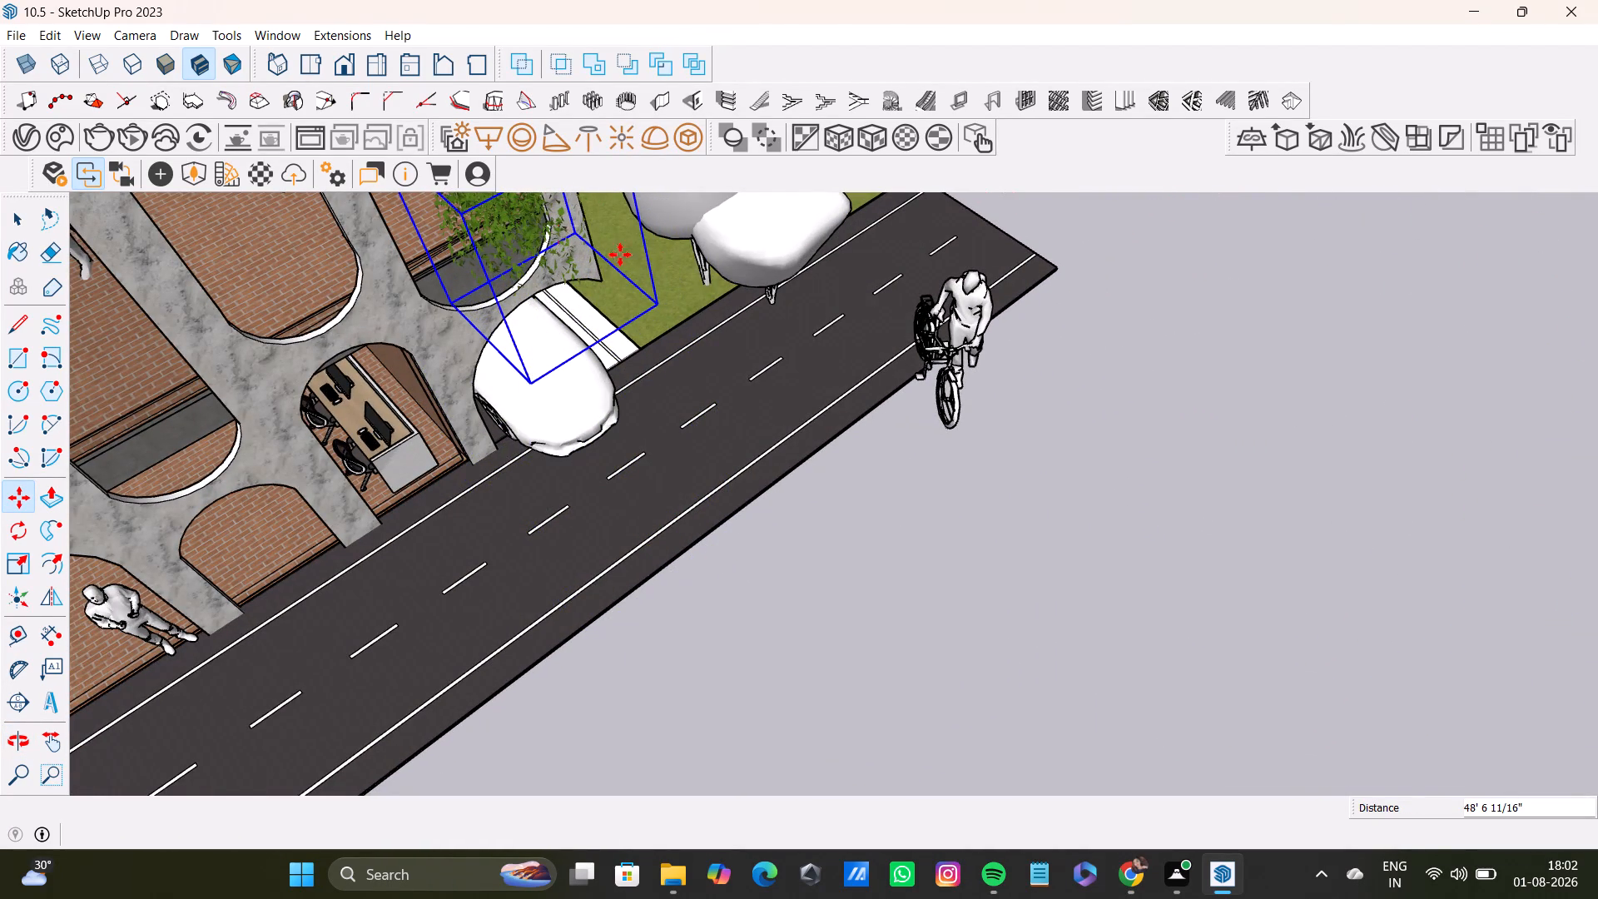
Lower the hanging plant about 7' in front of the end bay, just above the parked car.
middle_click_drag(769, 302, 770, 425)
middle_click_drag(596, 377, 444, 271)
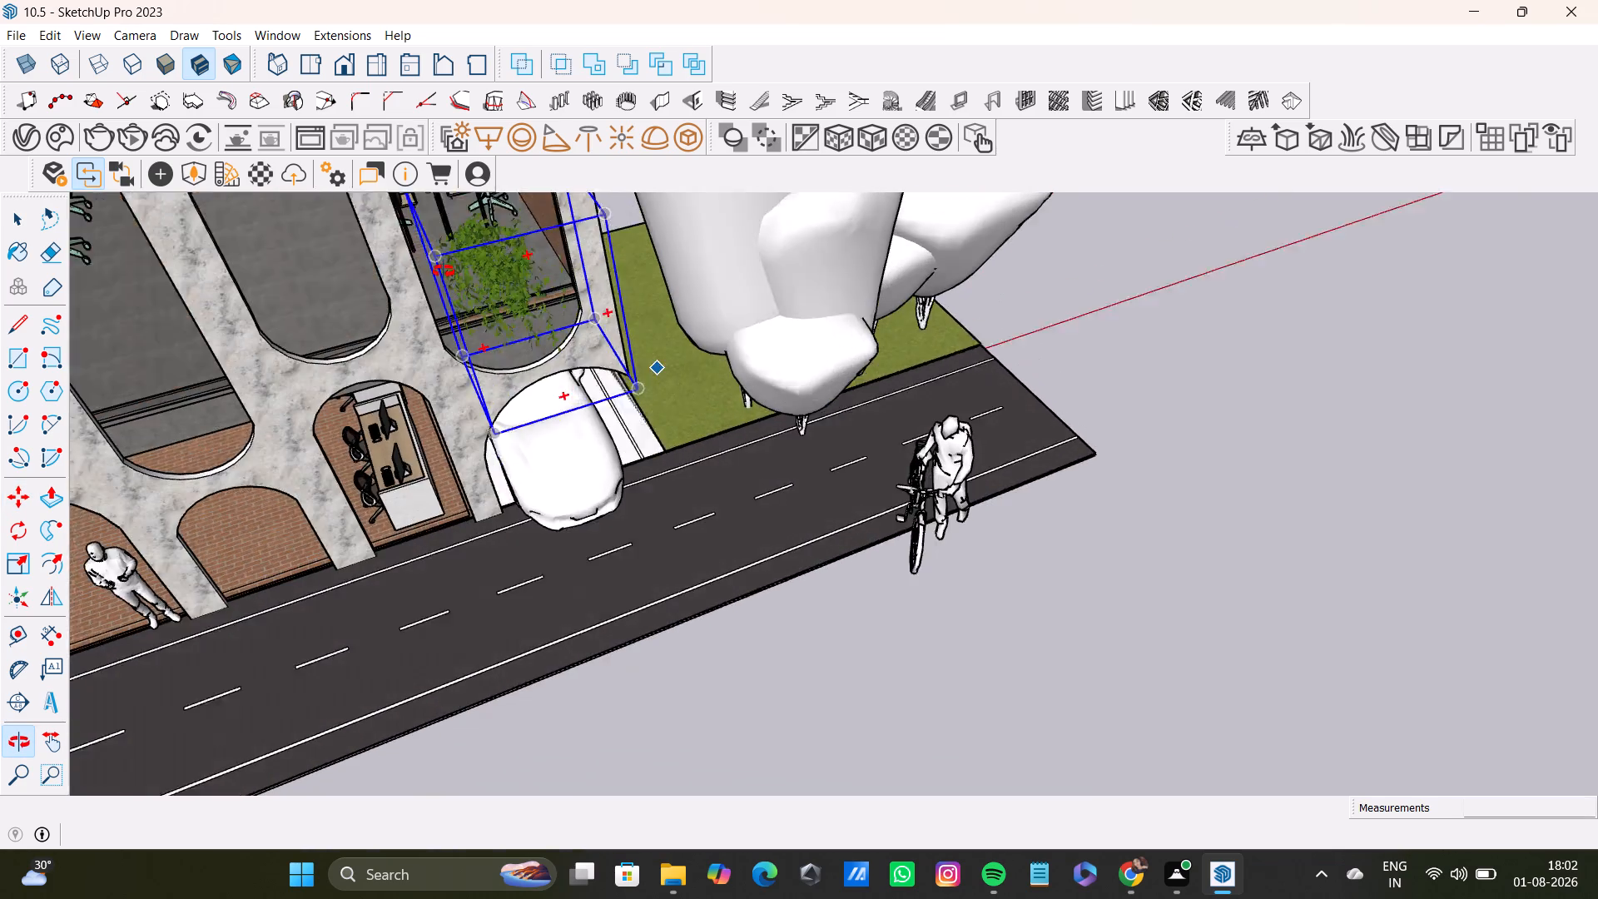
middle_click_drag(444, 271, 434, 268)
left_click(526, 238)
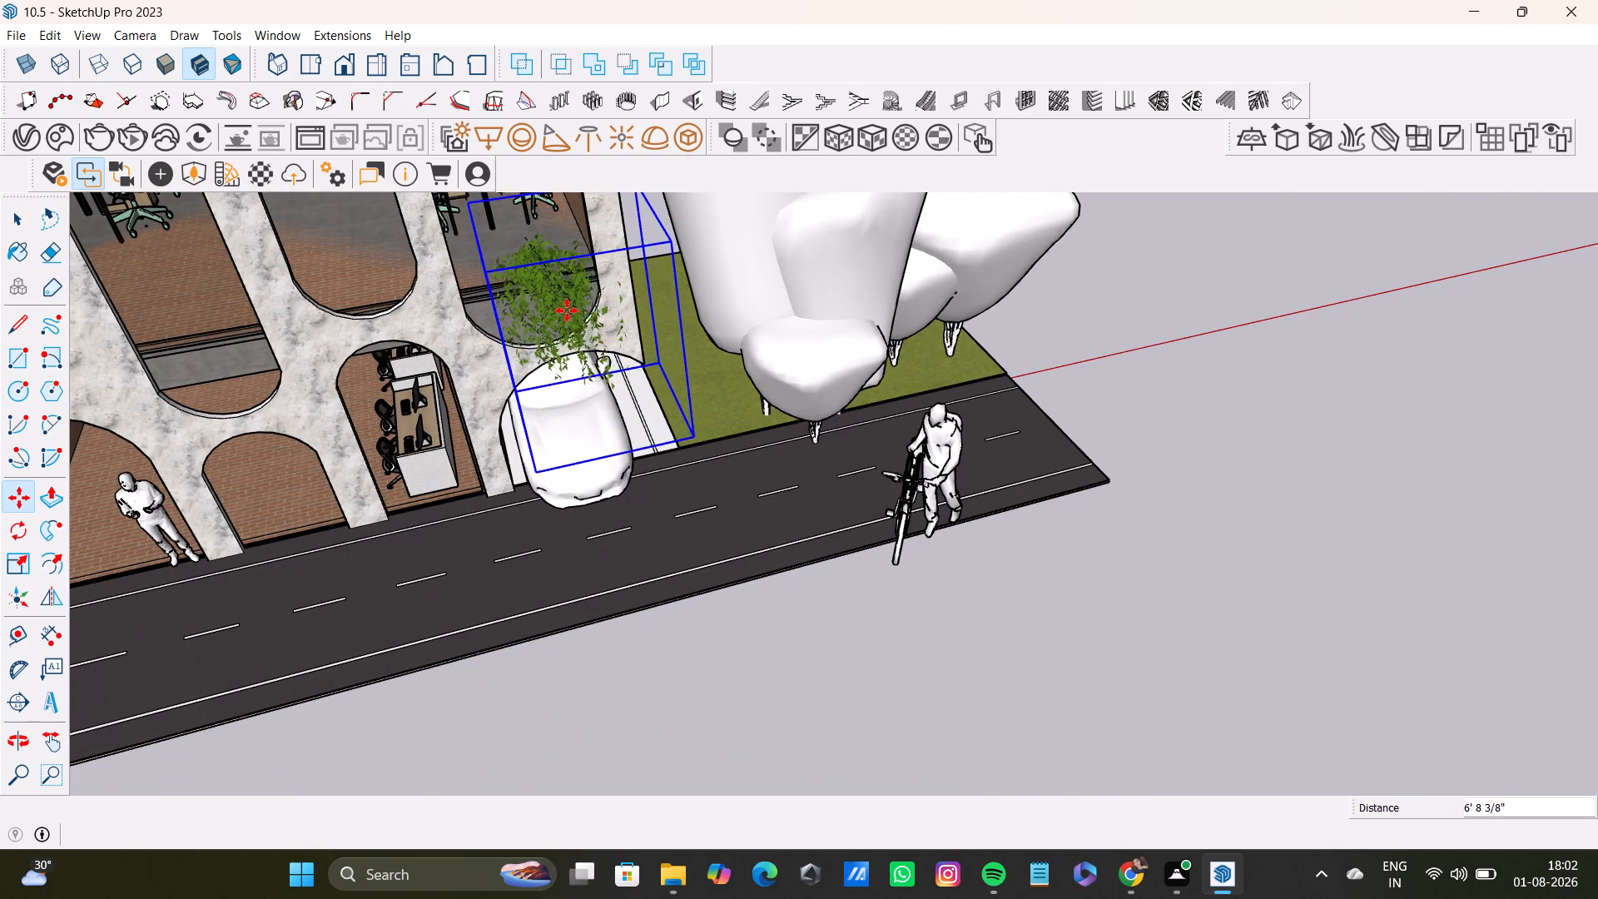
left_click(571, 323)
Bring the hanging plant in toward the arched facade with two moves of about 10' 1" and 3' 8".
middle_click_drag(523, 307, 558, 285)
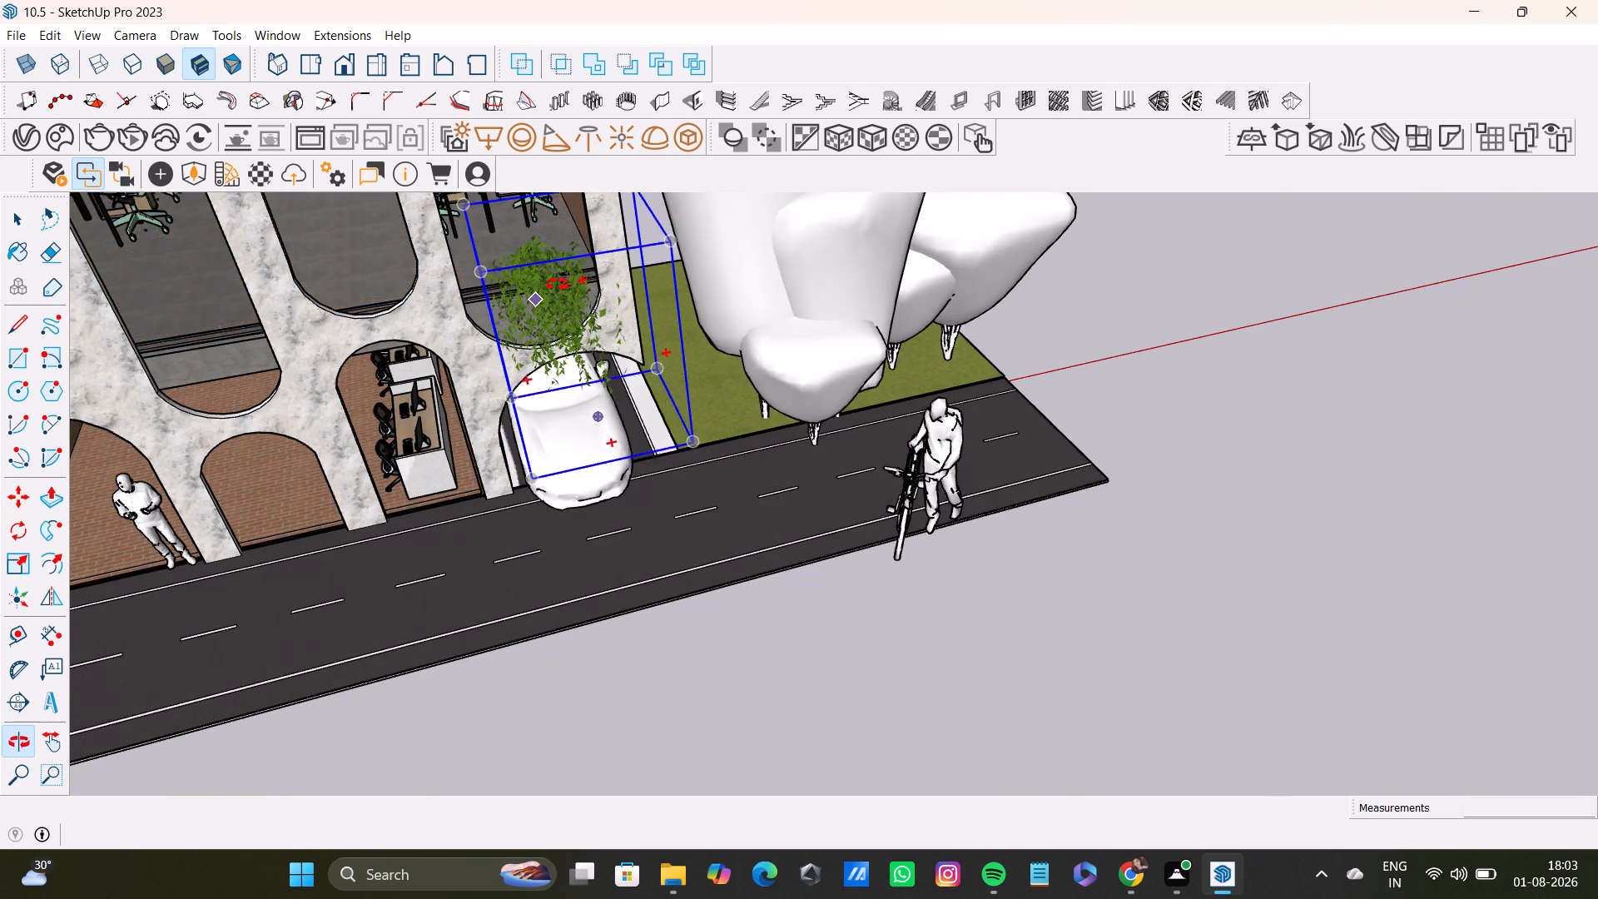
middle_click_drag(558, 285, 742, 279)
left_click(631, 457)
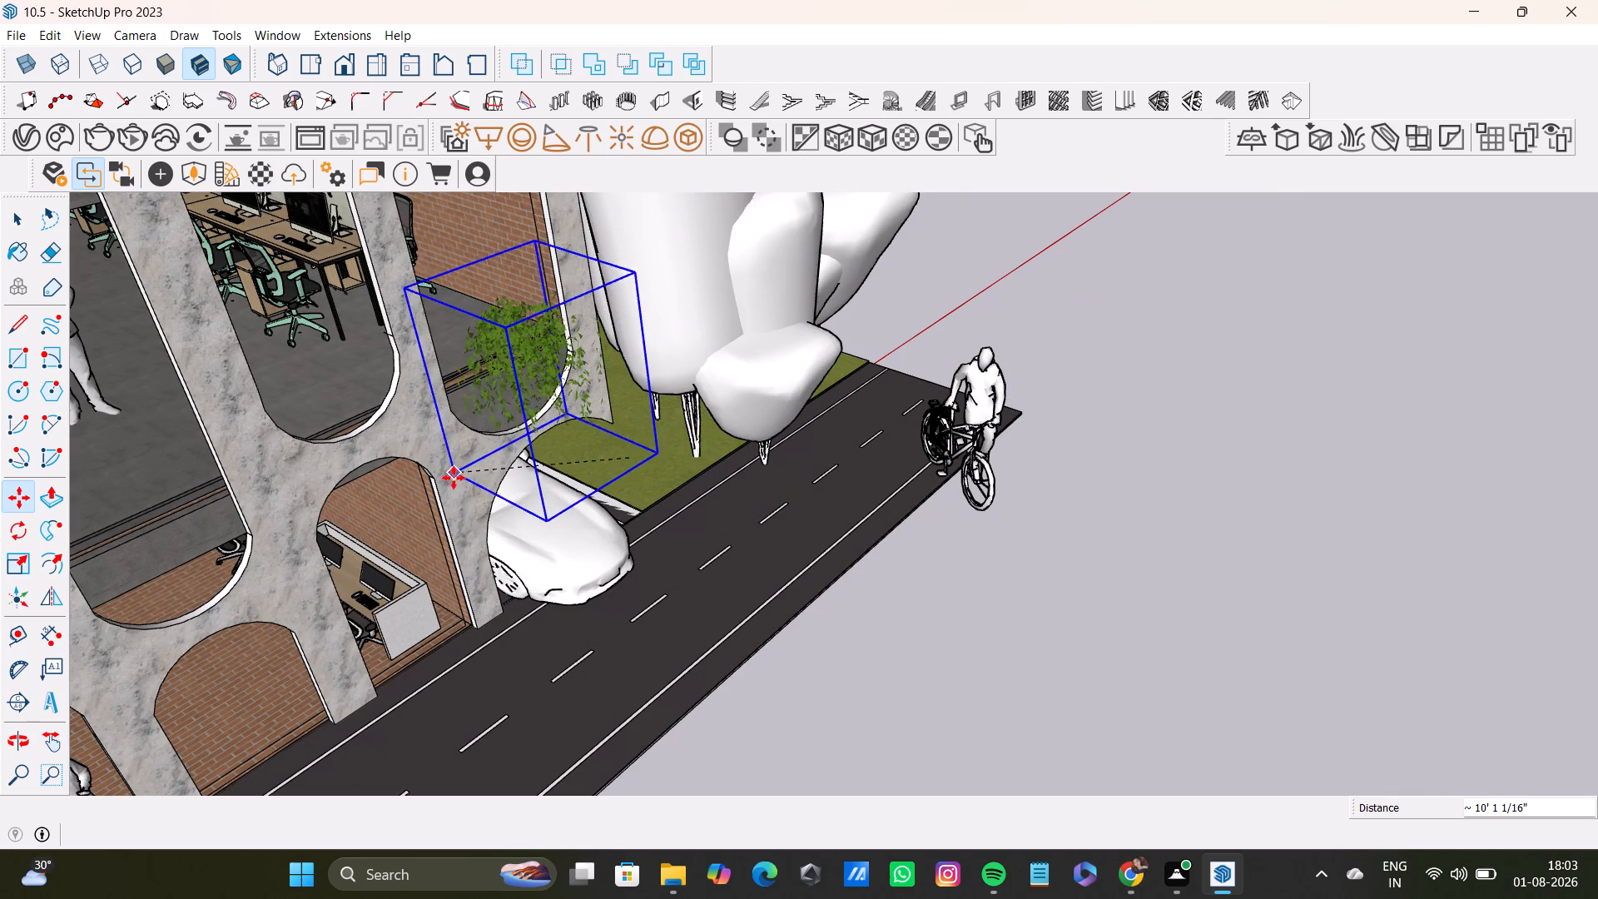
left_click(454, 479)
middle_click_drag(532, 433, 686, 398)
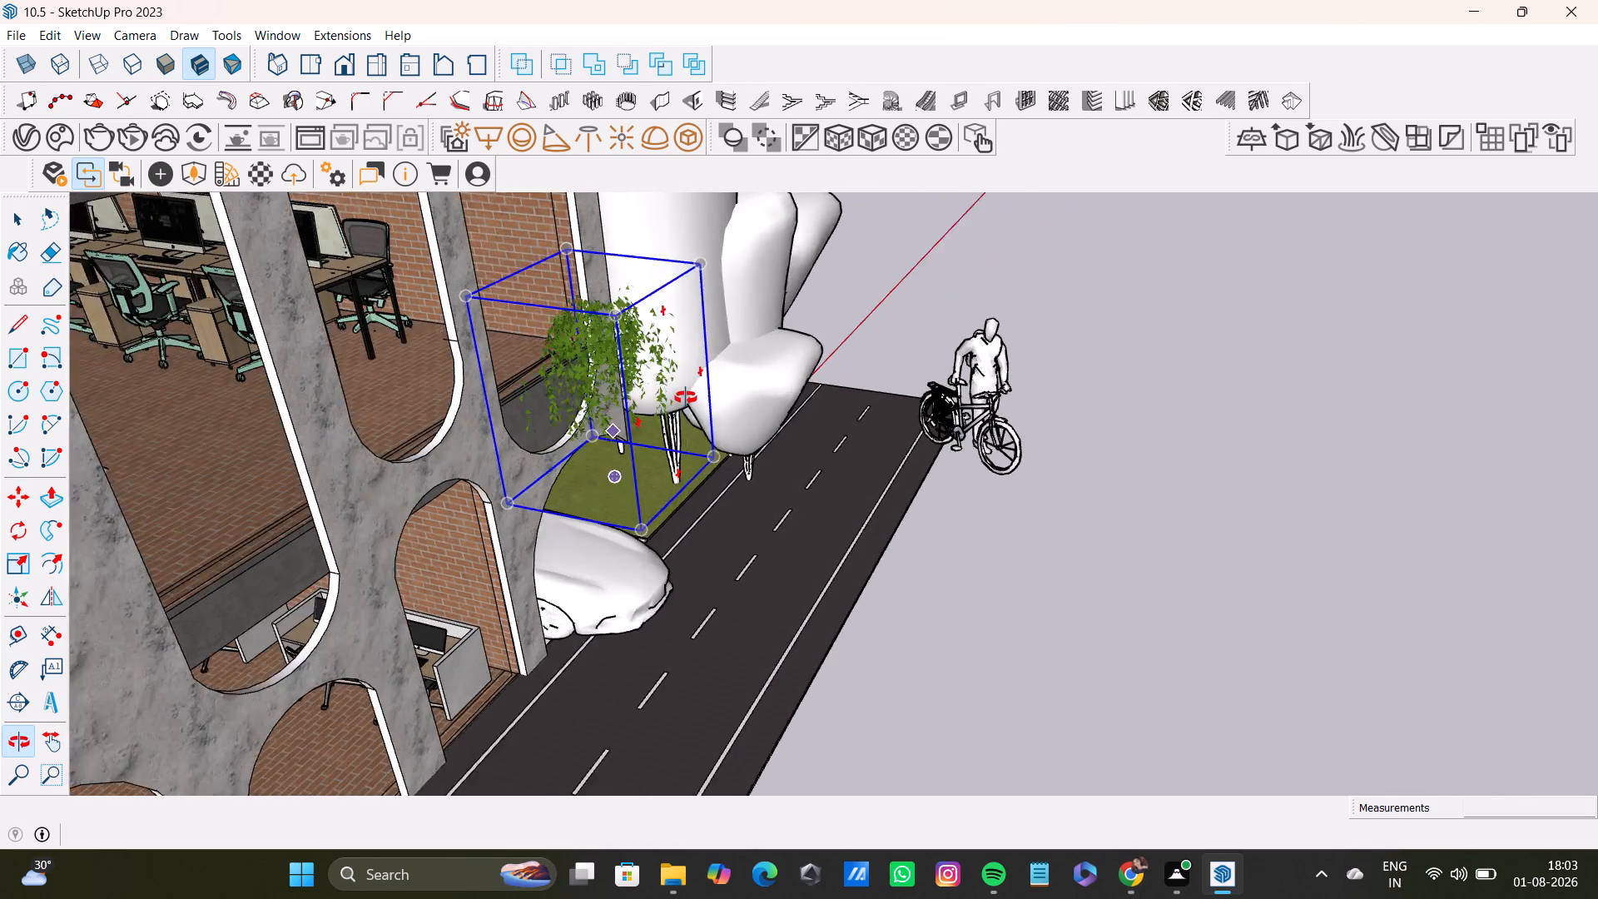
middle_click_drag(686, 398, 692, 398)
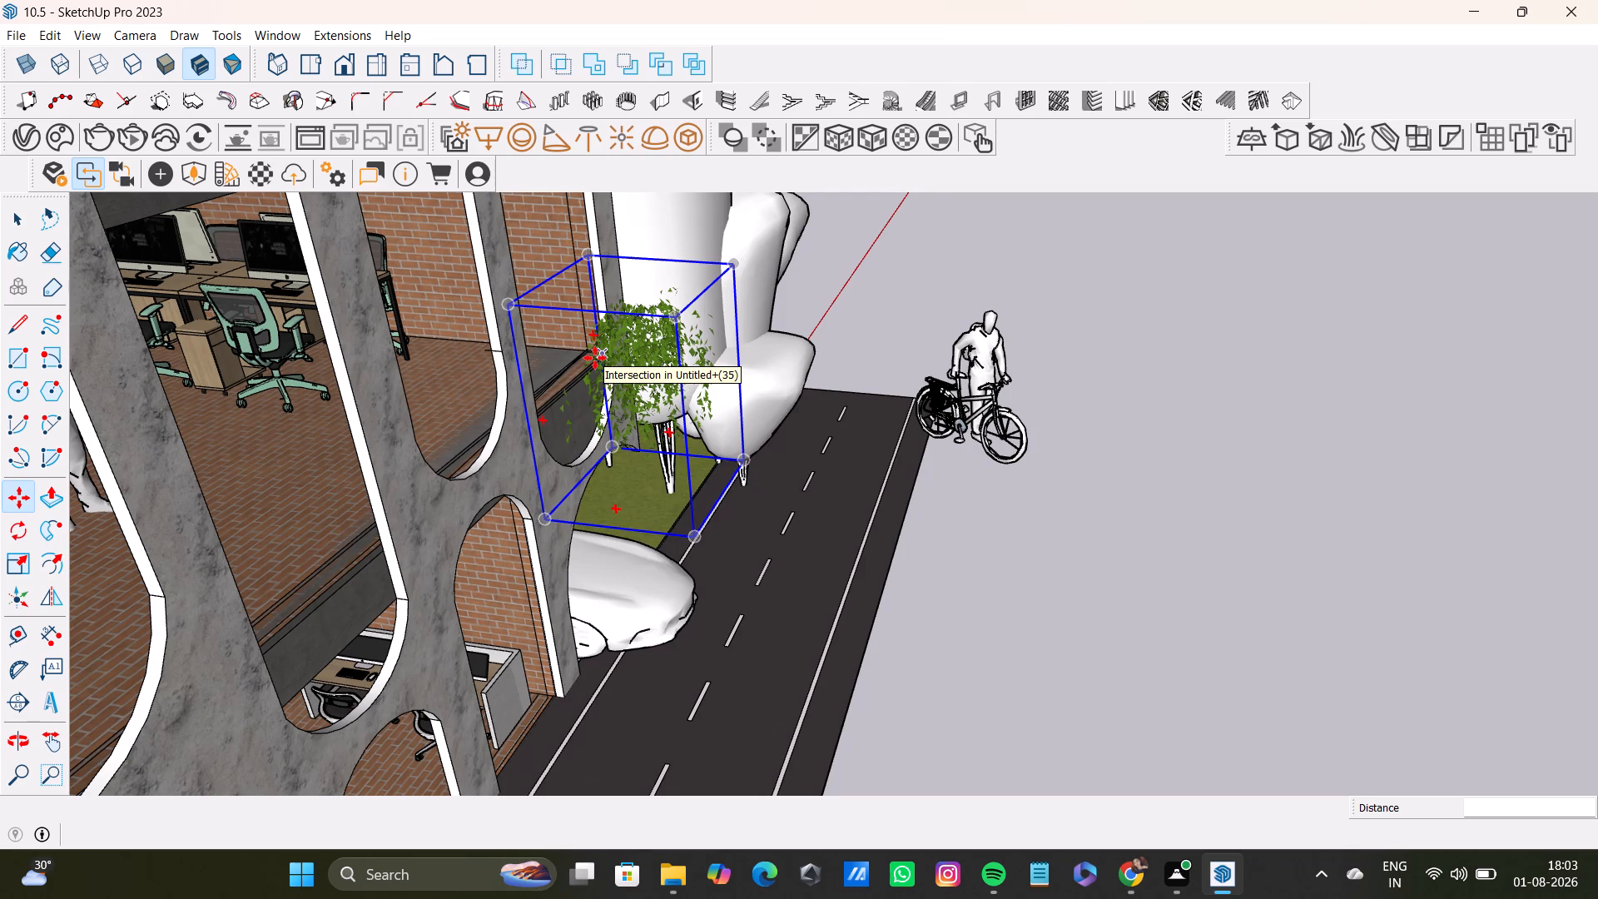
key("m")
left_click(617, 353)
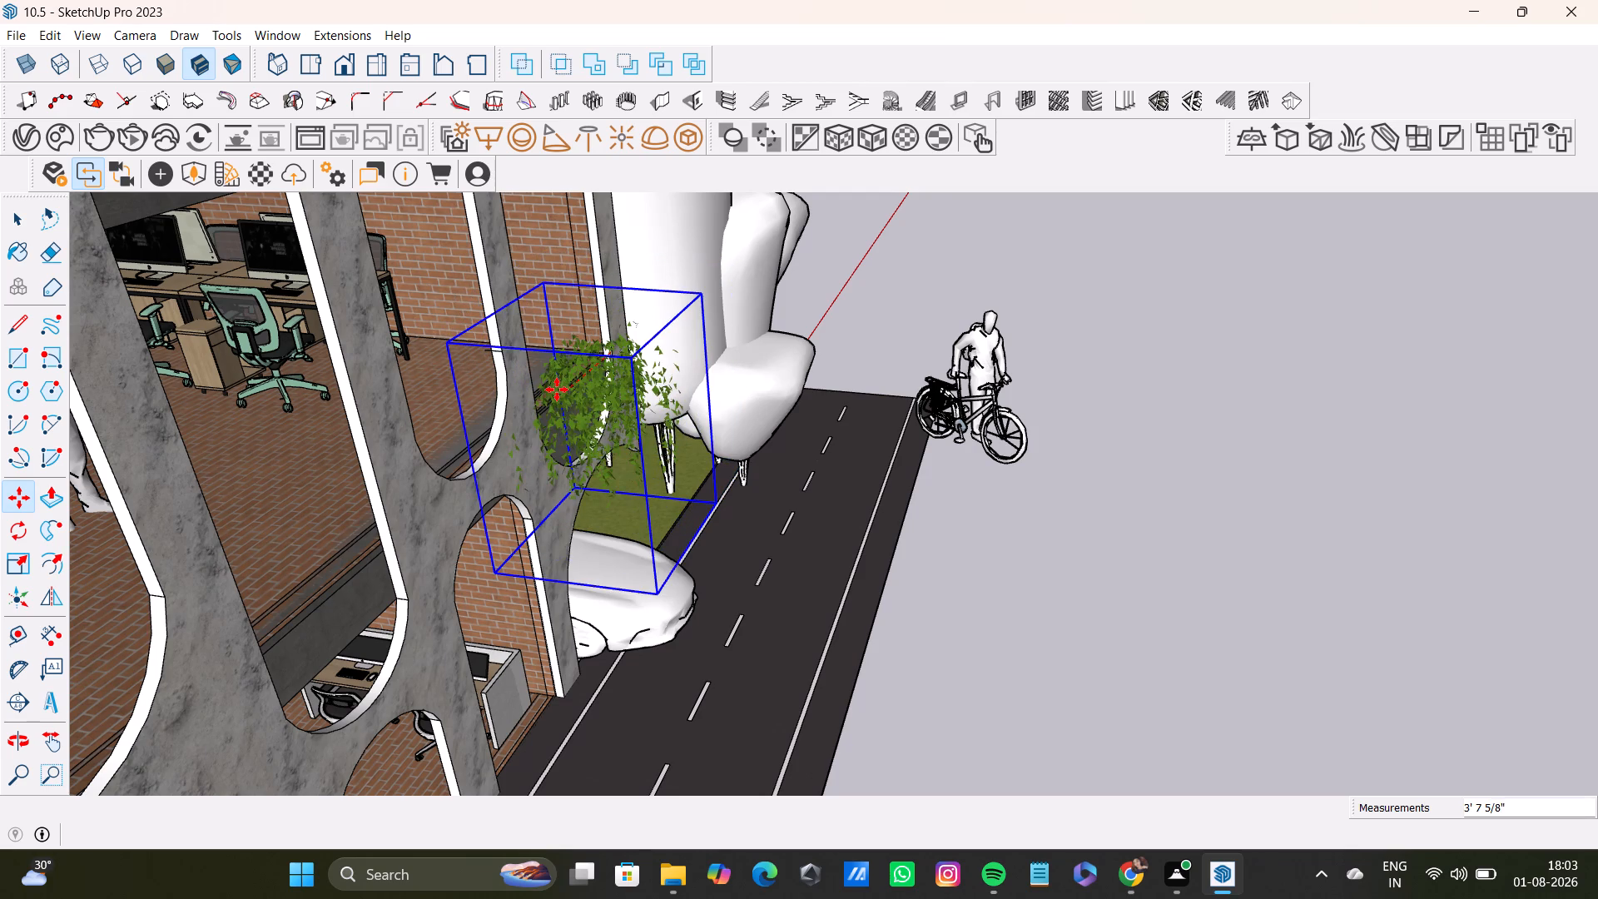
left_click(557, 390)
Shift the hanging plant sideways to the end bay above the parked car and bring it back toward the facade.
middle_click_drag(855, 464, 594, 483)
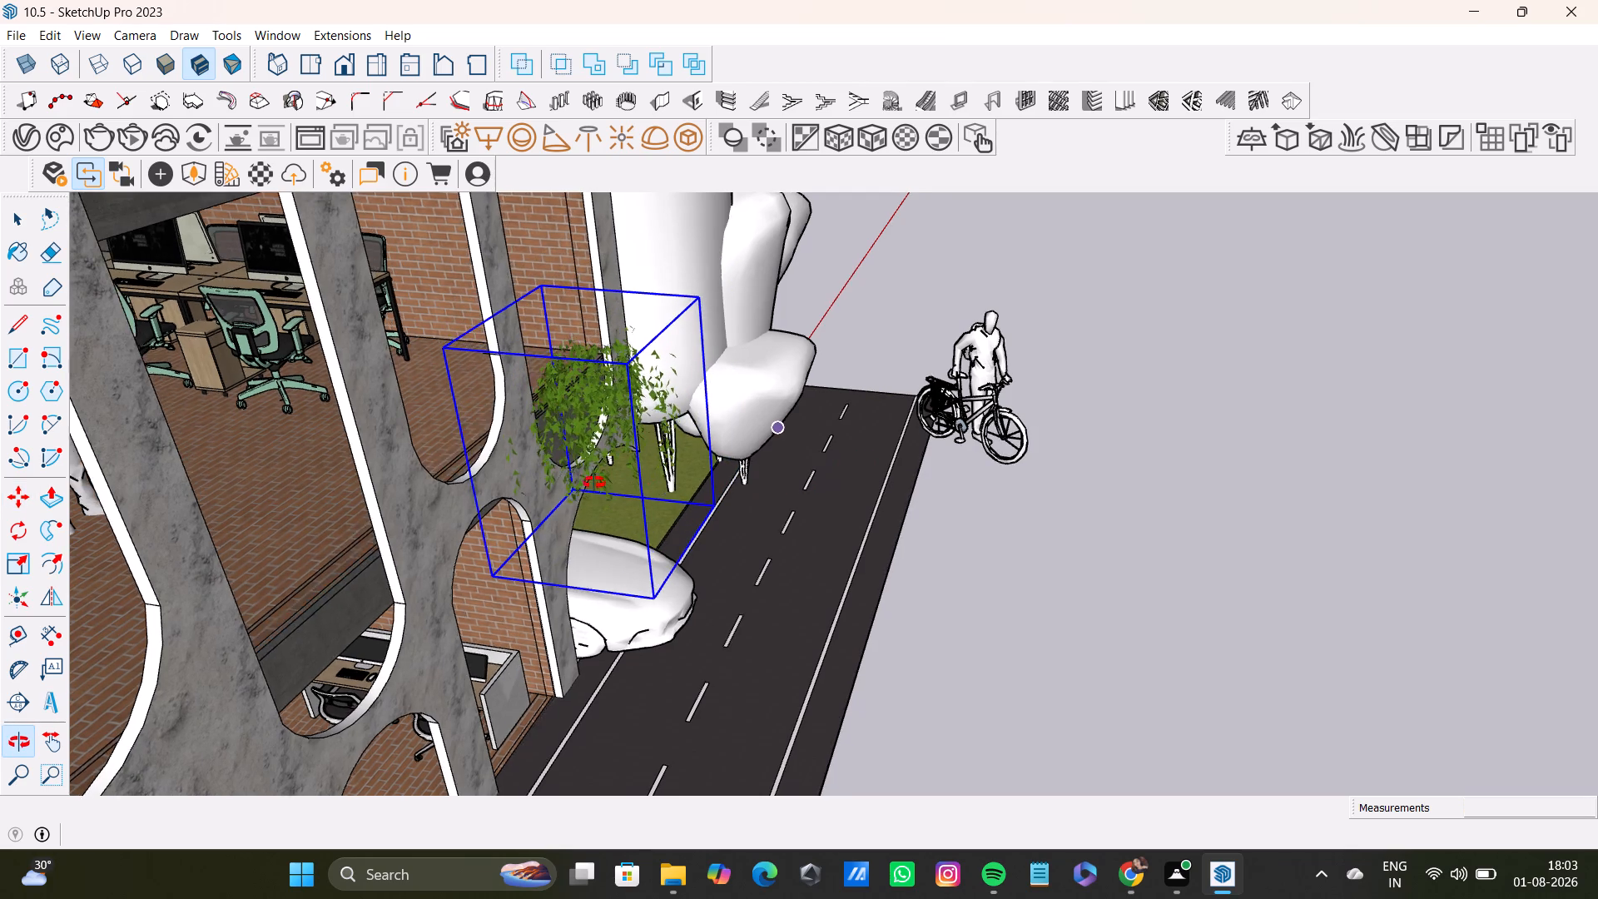
middle_click_drag(594, 483, 441, 451)
left_click_drag(507, 288, 655, 322)
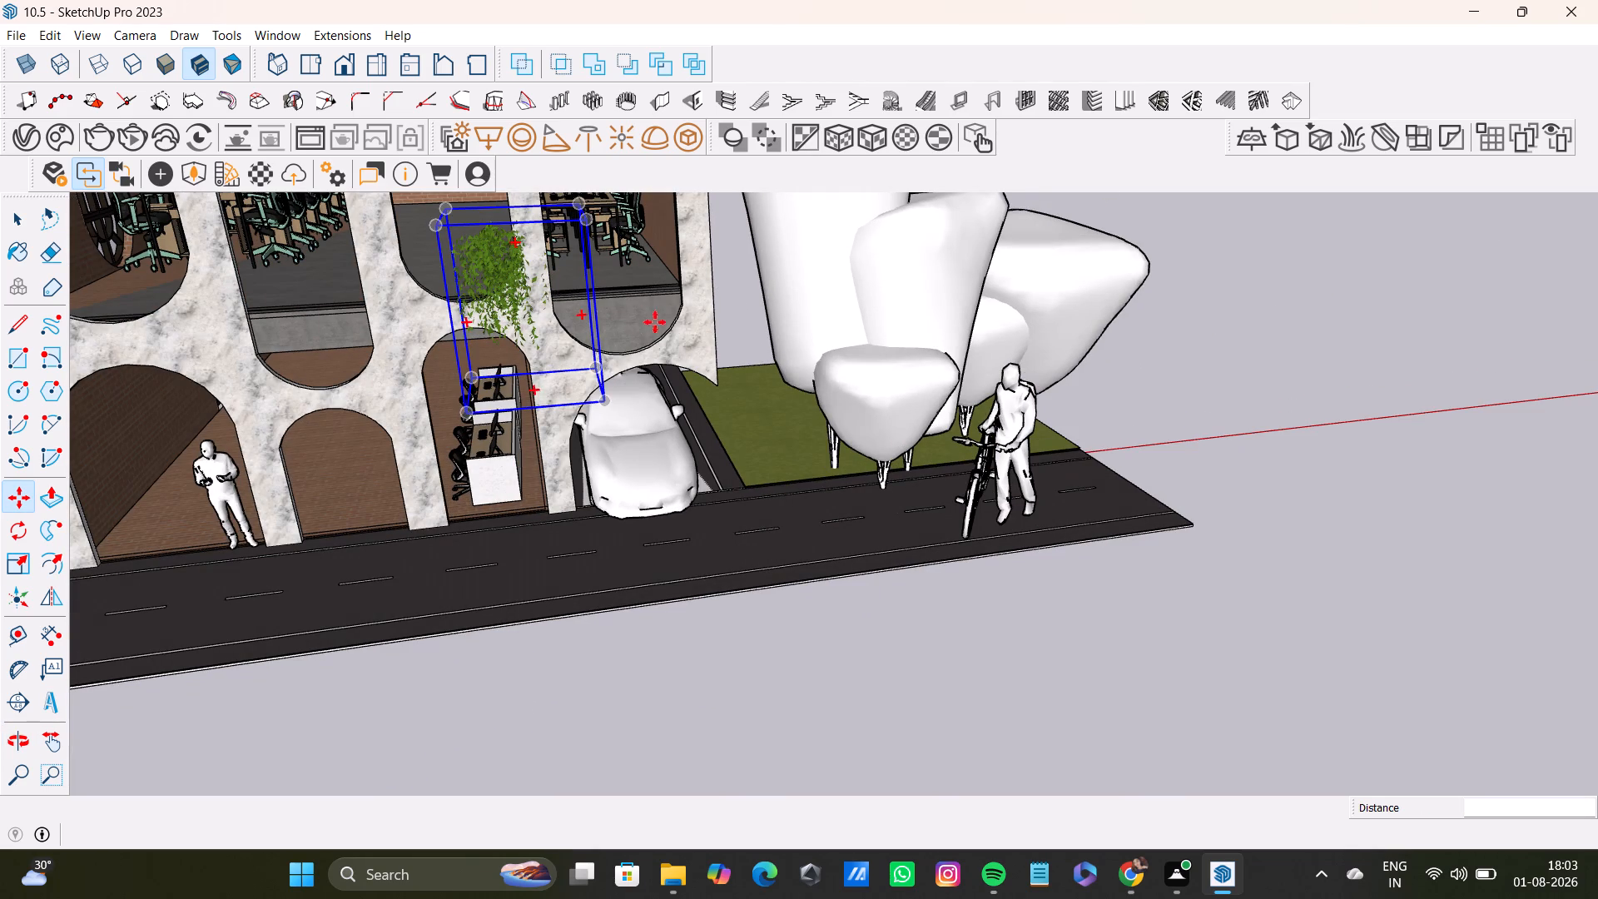
left_click_drag(655, 322, 679, 321)
scroll(596, 332, "up", 13)
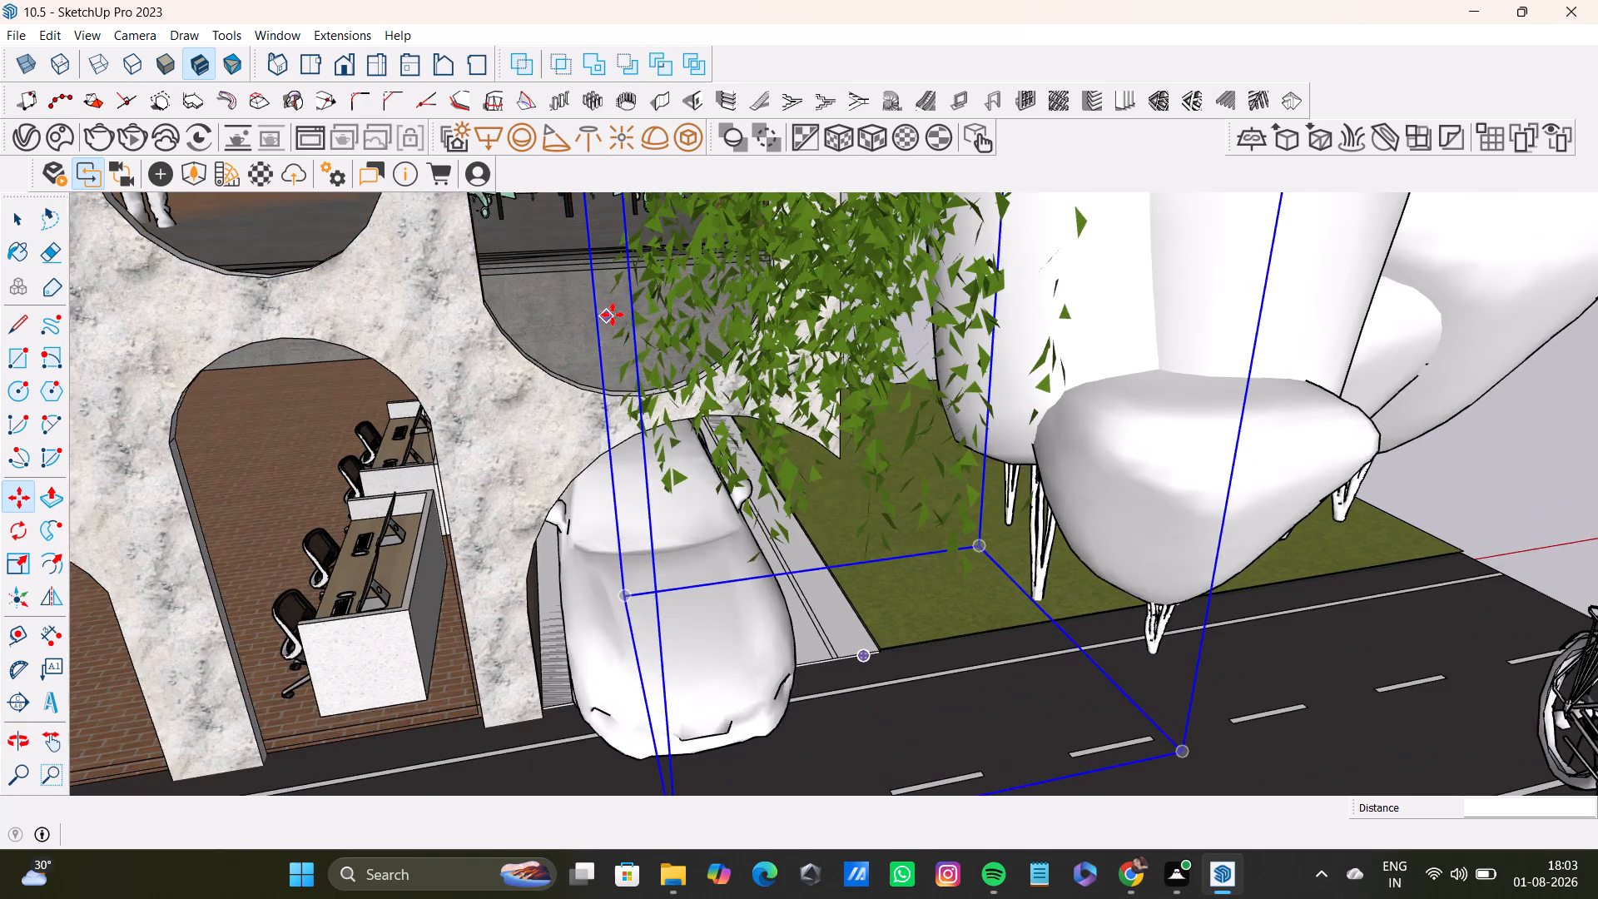
middle_click_drag(613, 315, 775, 379)
left_click(1398, 334)
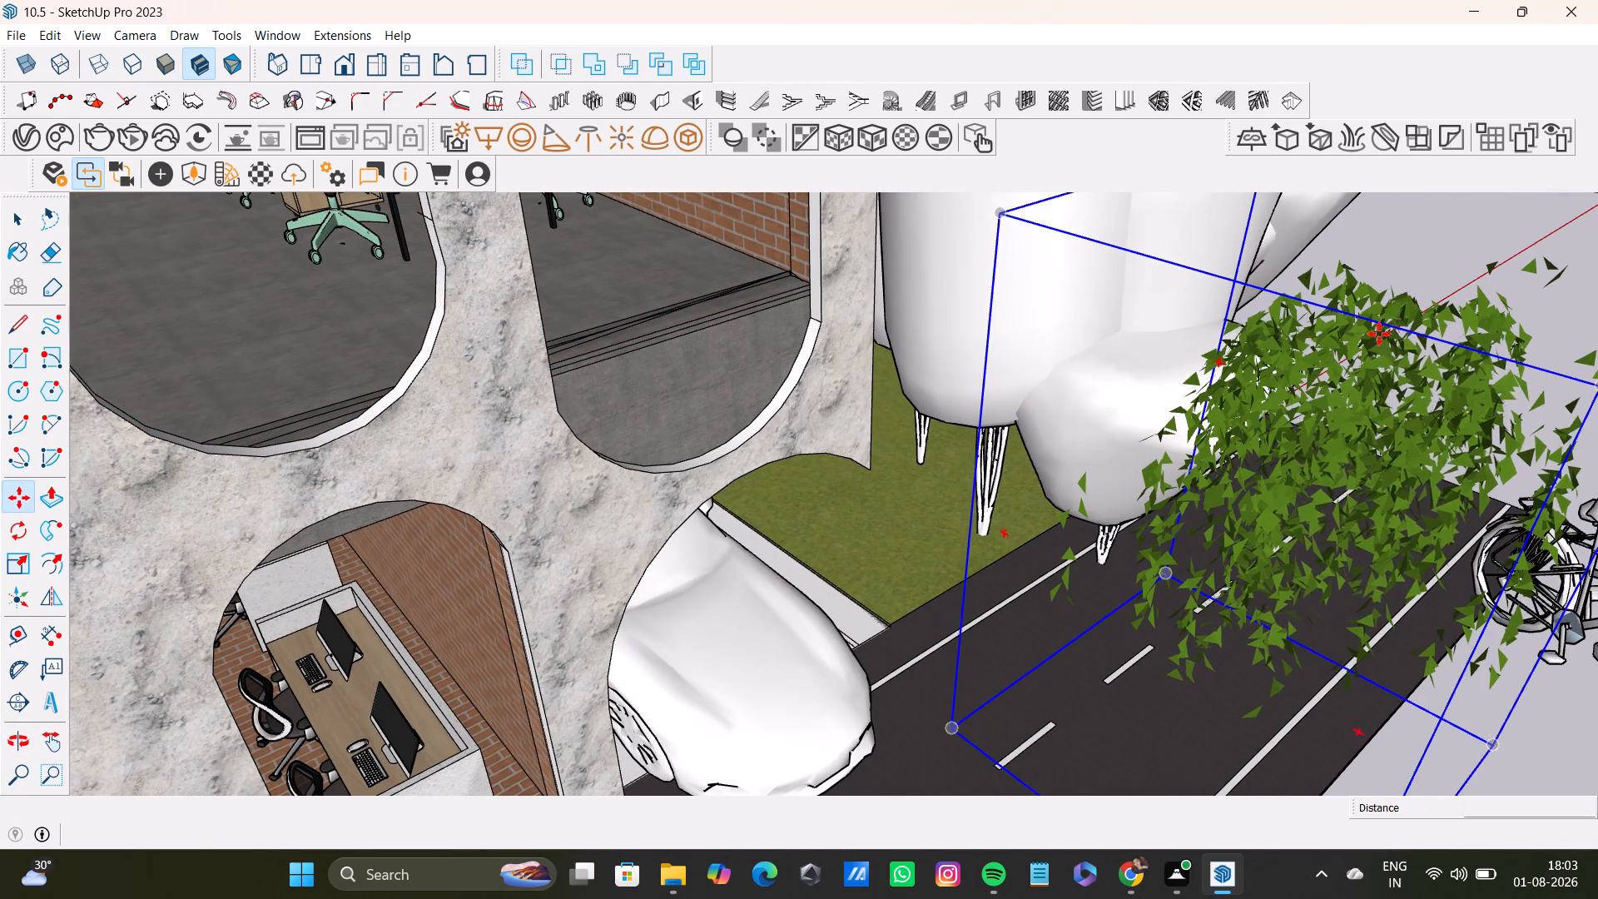
left_click(724, 313)
Move the hanging plant into the end bay's rounded opening, against the concrete slab edge above the parked car.
middle_click_drag(689, 361, 744, 346)
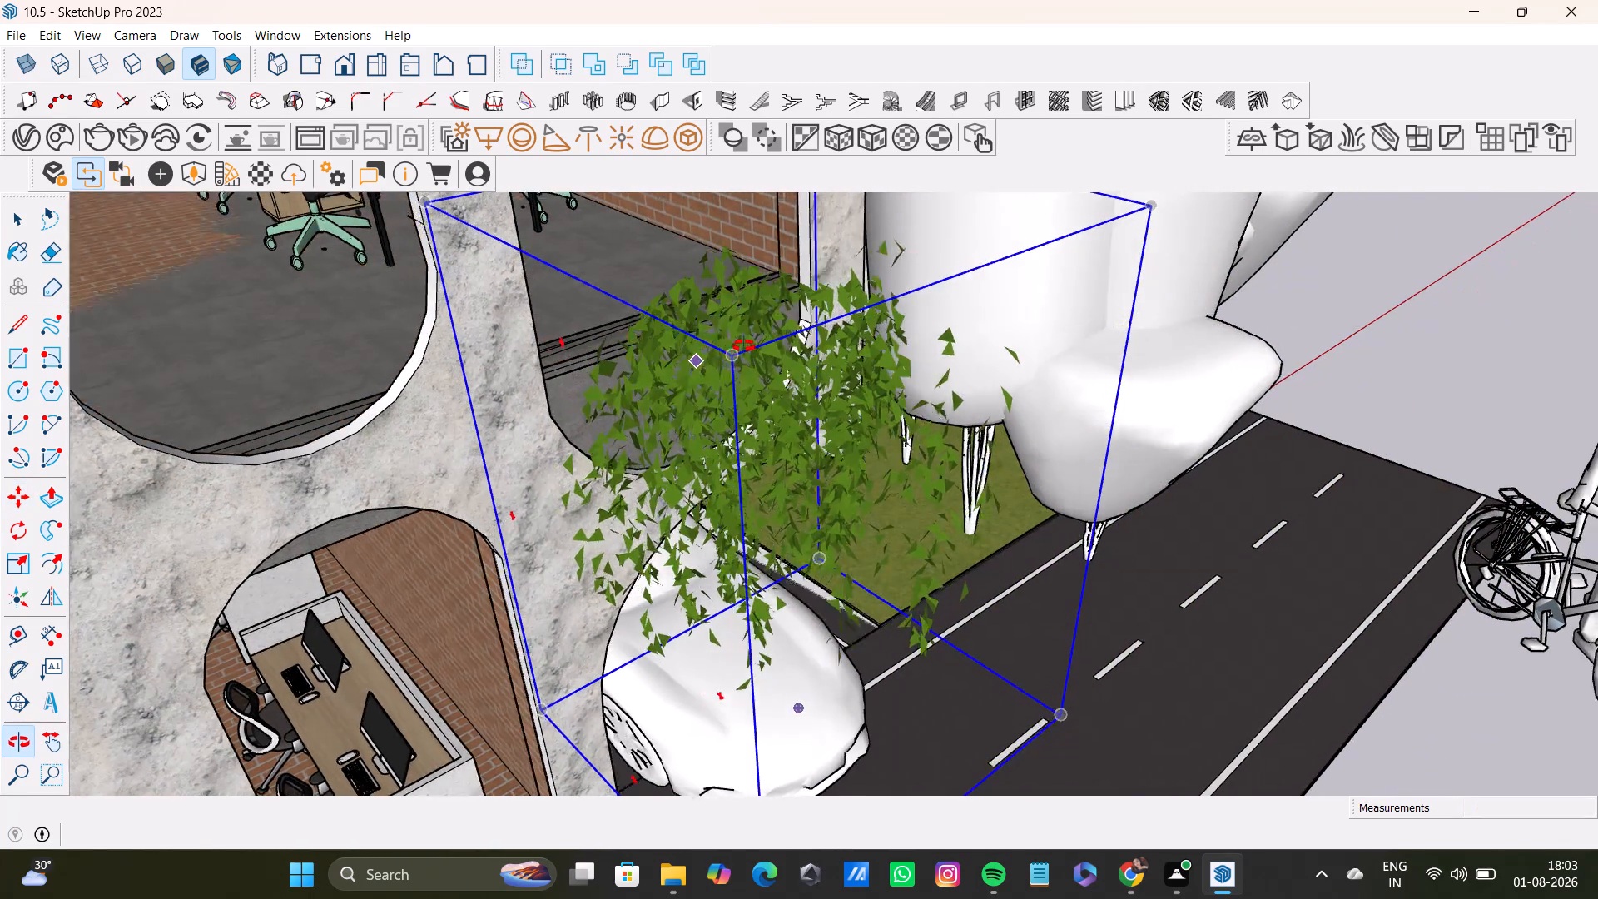
middle_click_drag(744, 346, 945, 341)
left_click_drag(862, 345, 800, 345)
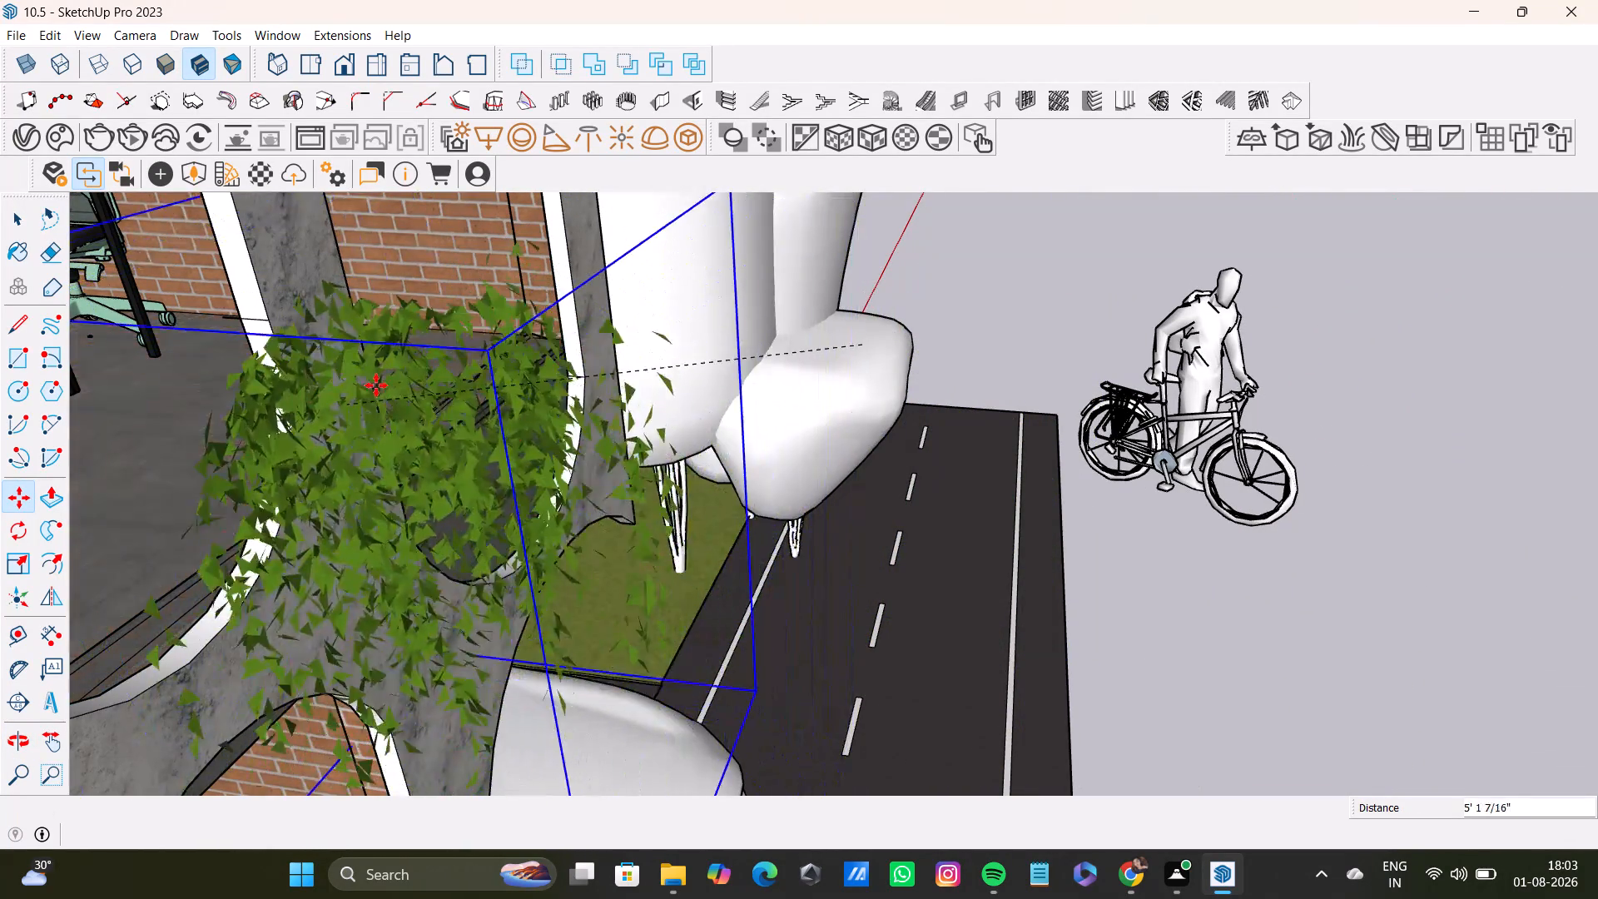
scroll(484, 421, "up", 17)
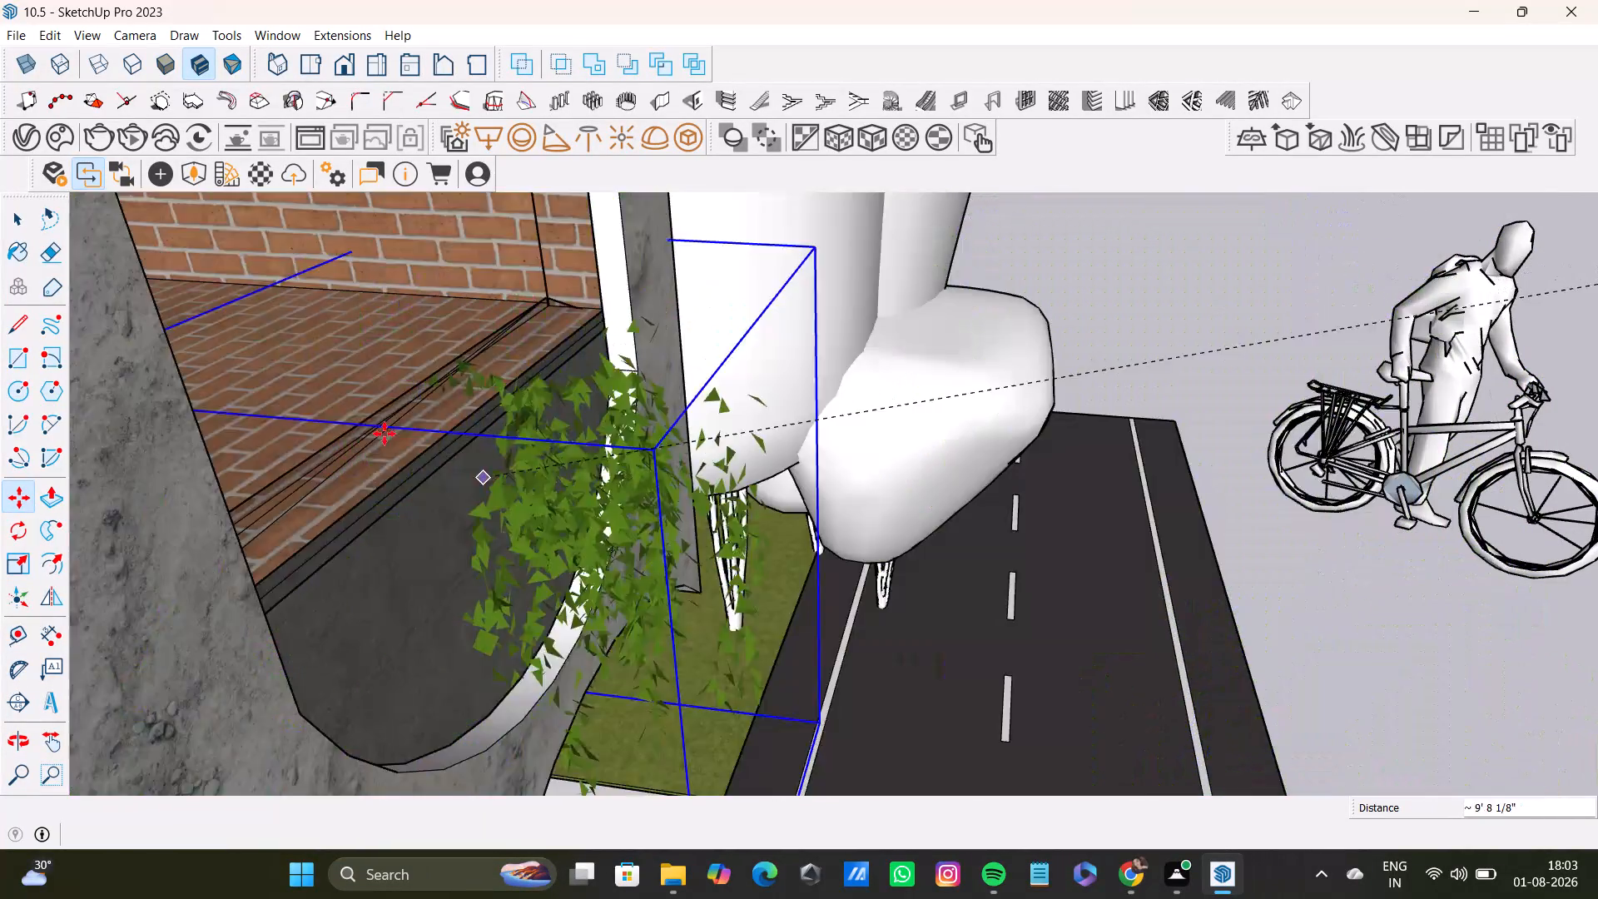
left_click(485, 444)
scroll(776, 445, "down", 13)
middle_click_drag(900, 478, 478, 414)
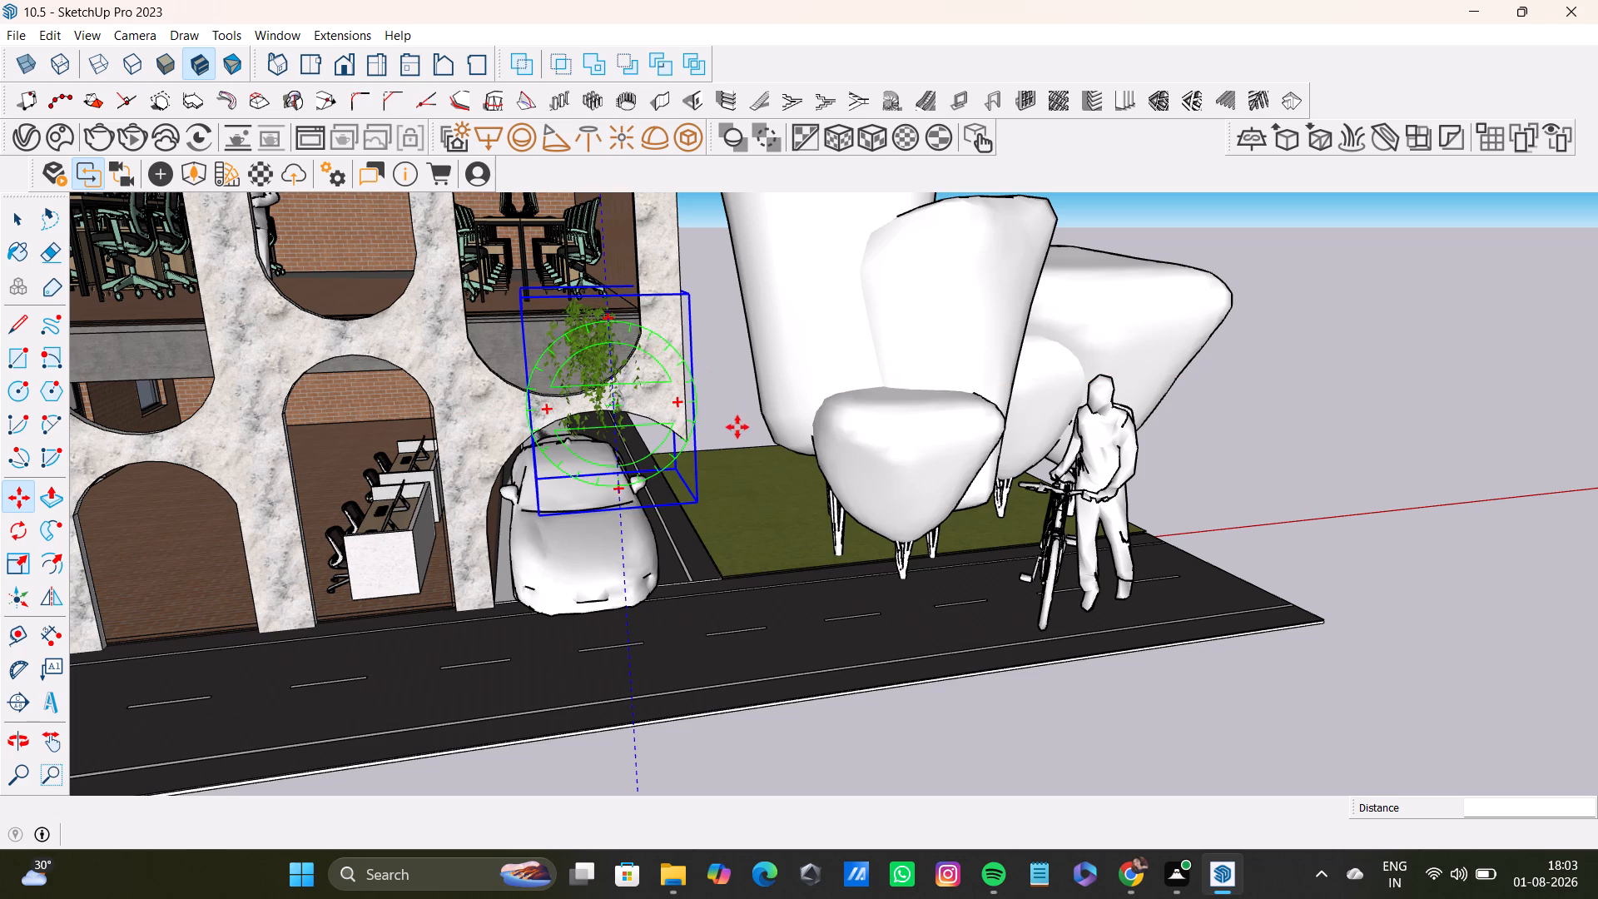
Copy the hanging plant from above the parked car to the upper opening of the facade's opposite end bay, about 29' away.
key("m")
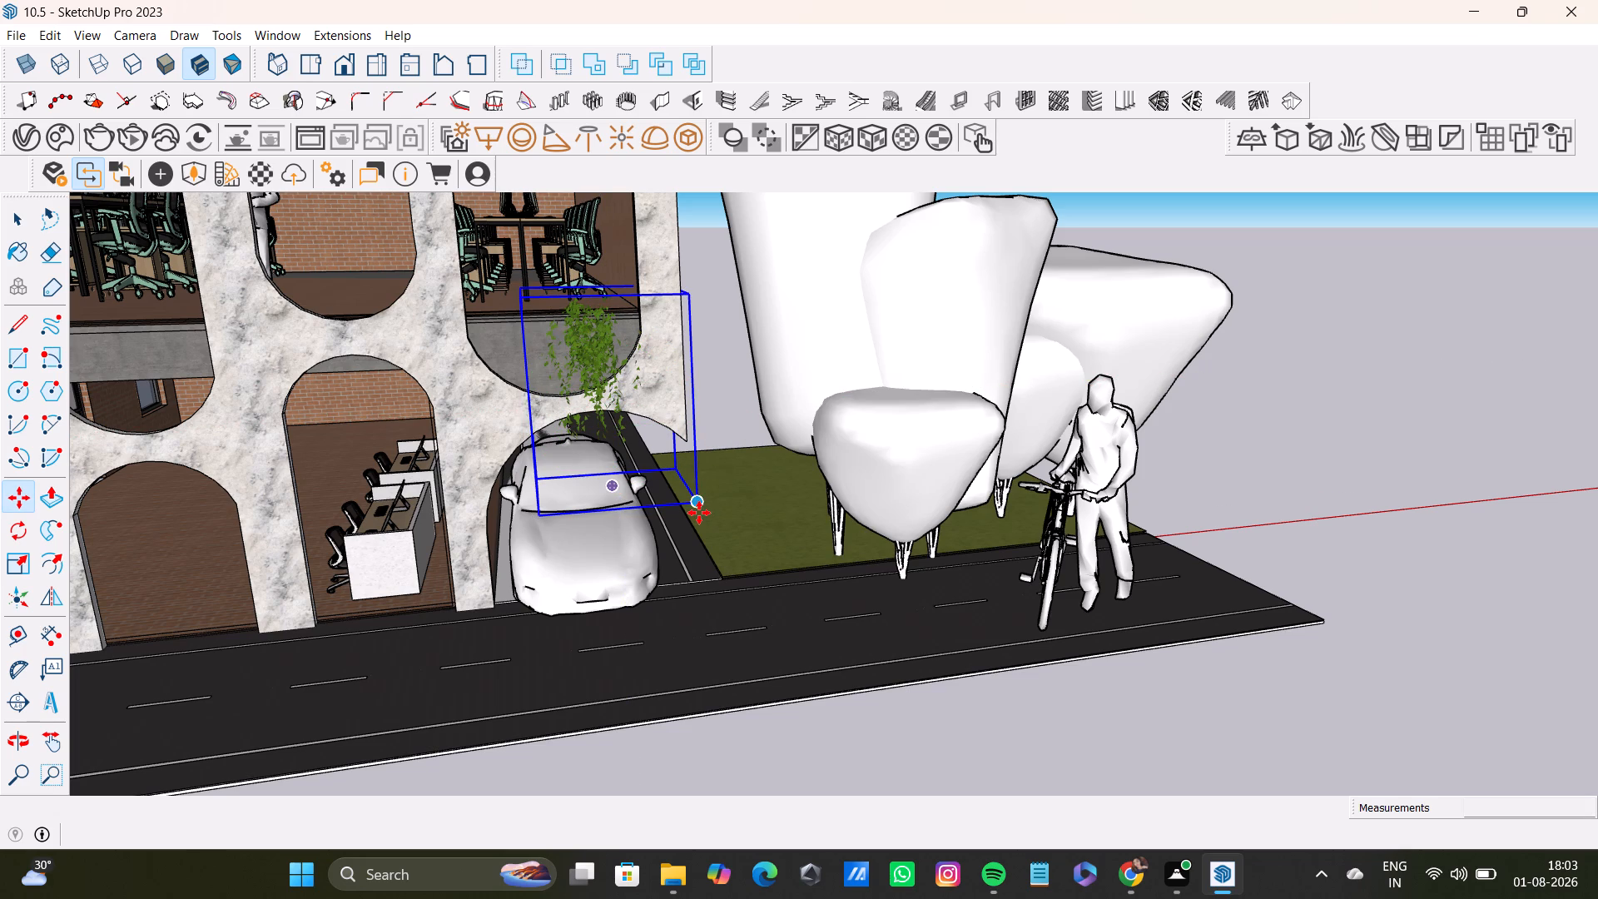
left_click(699, 513)
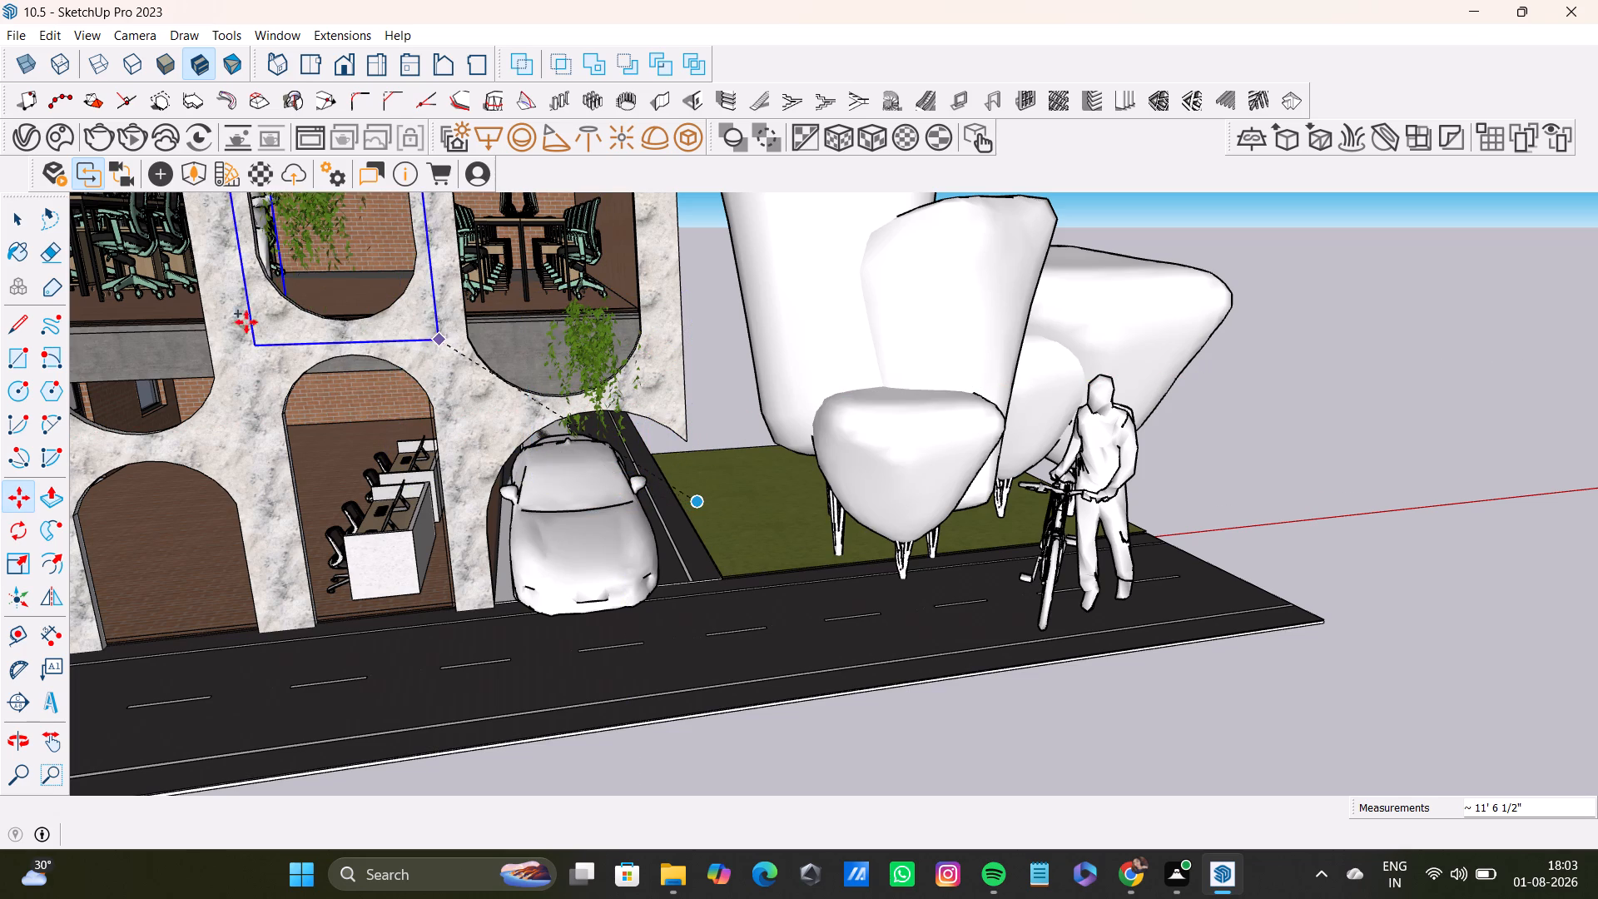
middle_click_drag(246, 340, 616, 450, "shift")
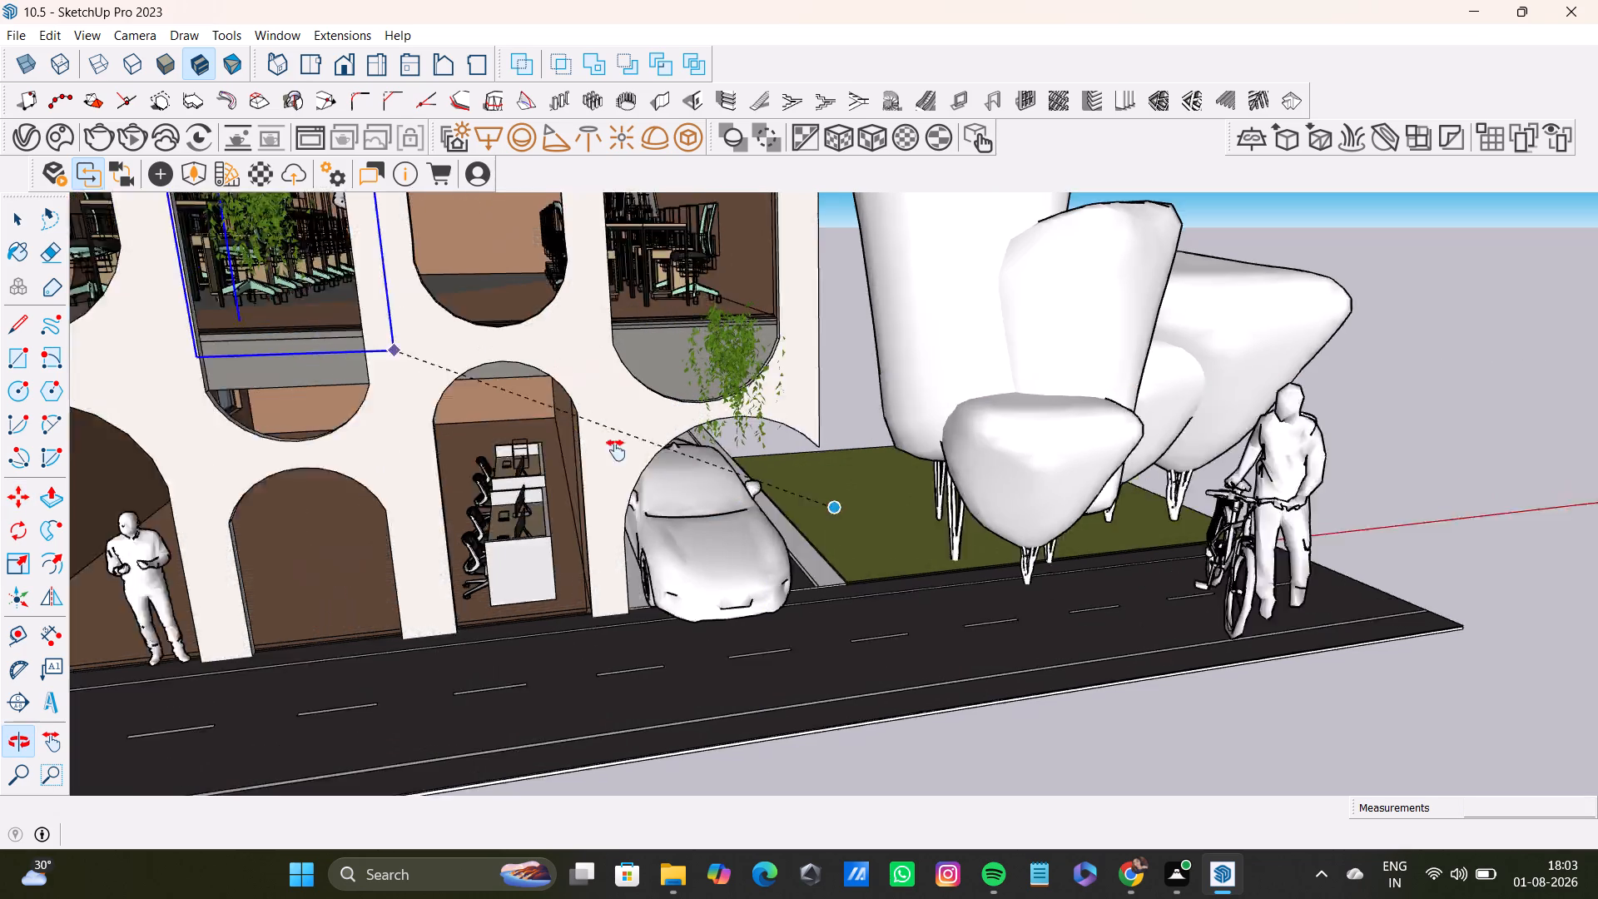
middle_click_drag(616, 450, 906, 682, "shift")
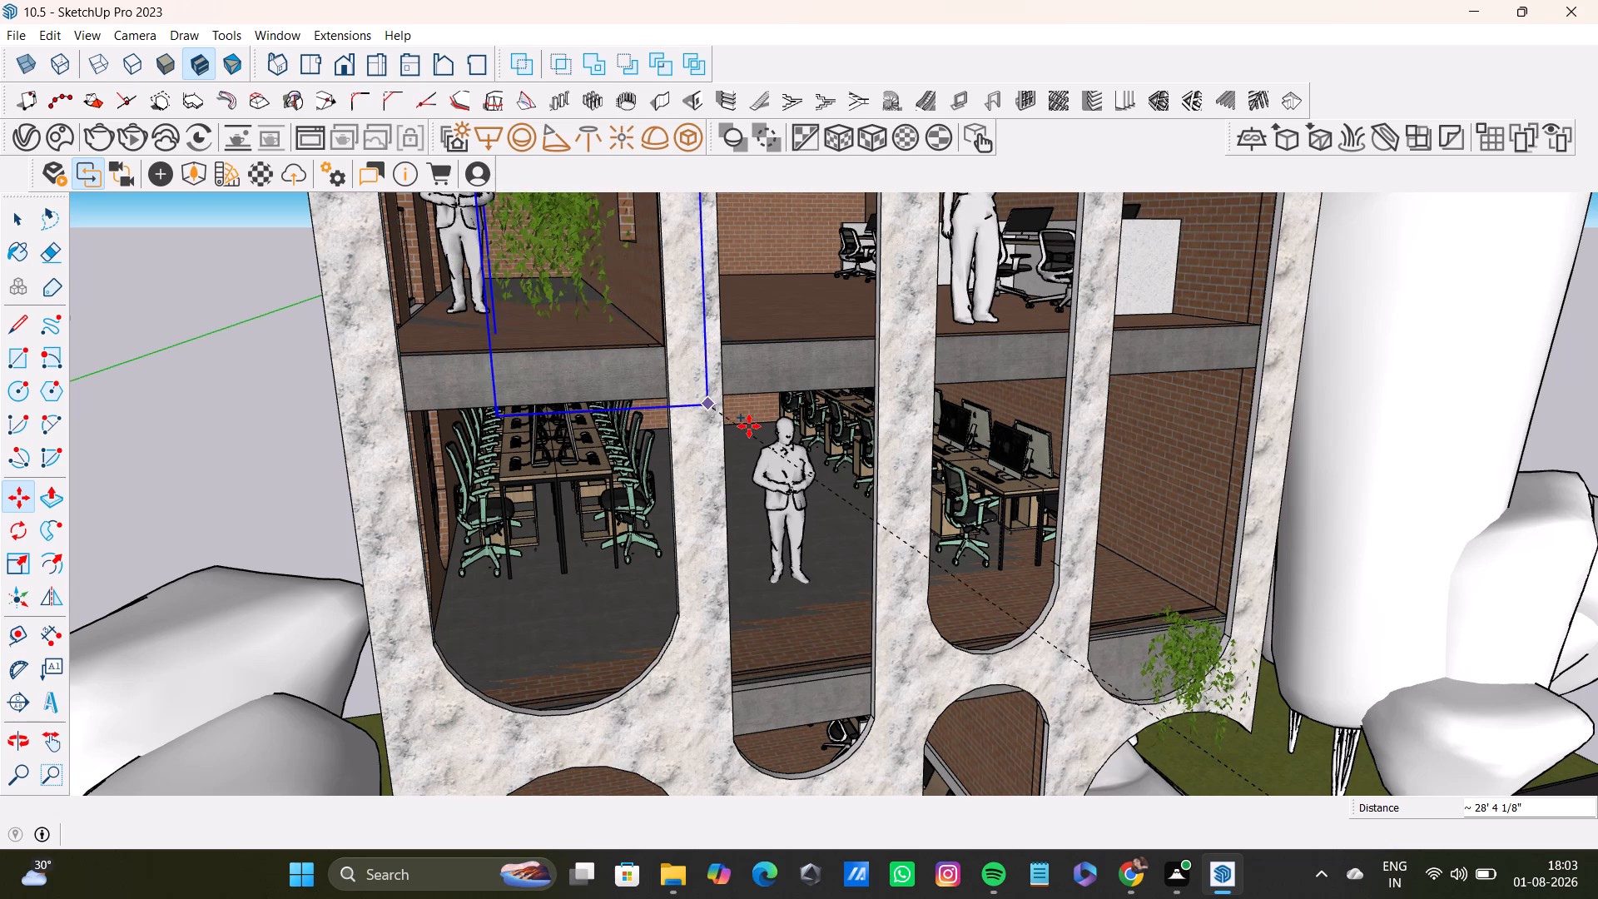
left_click(663, 422)
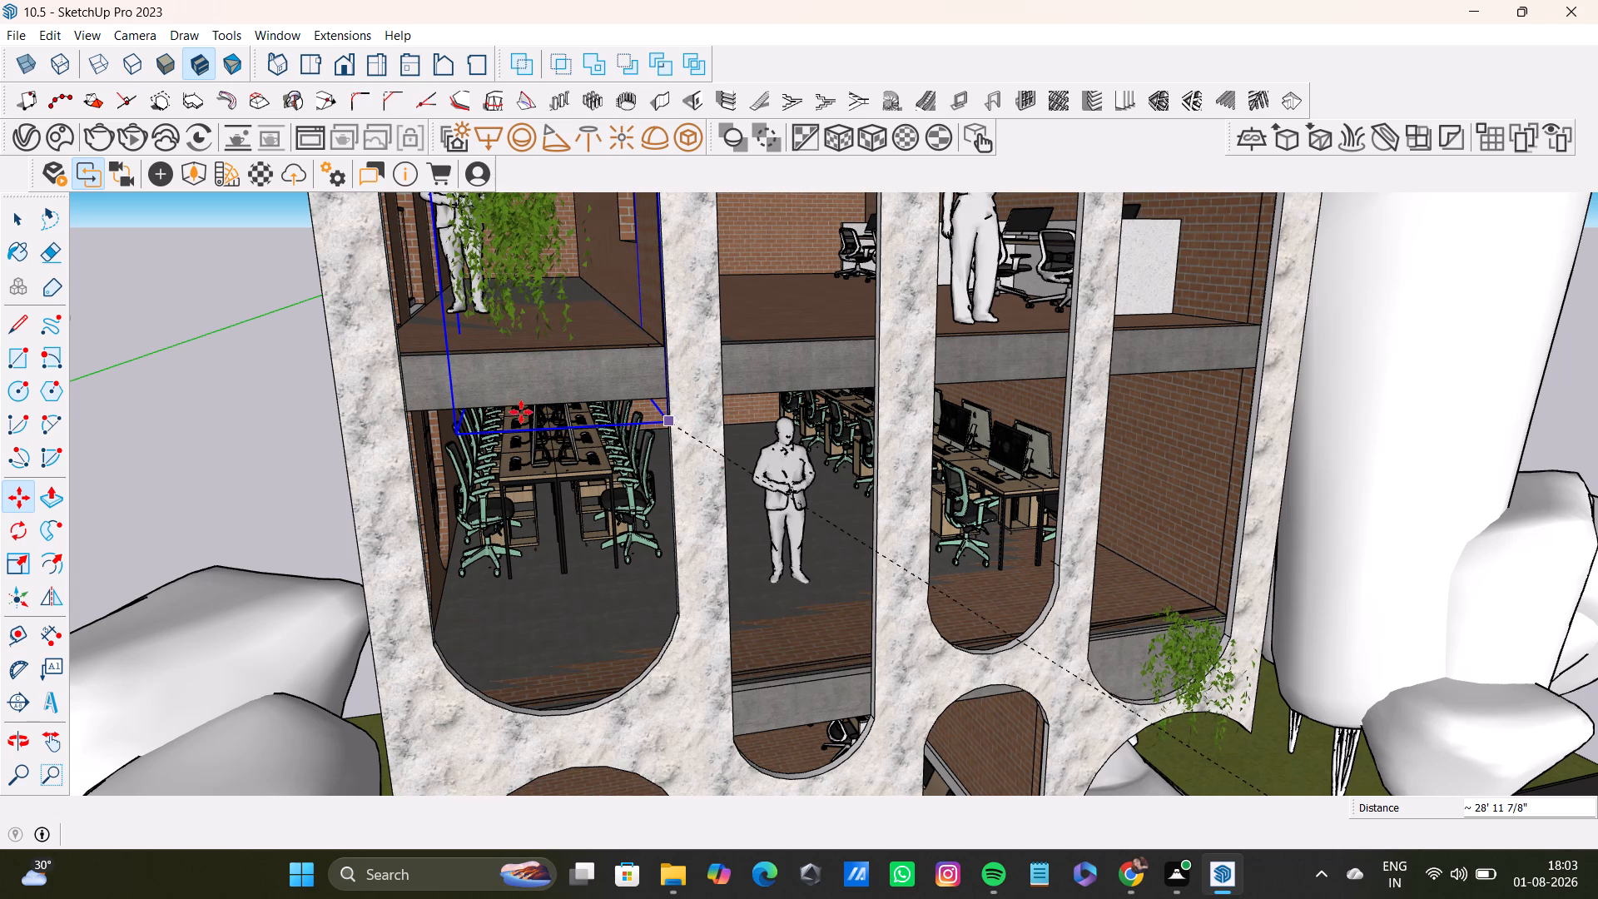
Shift the copied plant down toward the floor slab edge and sideways into the adjoining bay, with moves of about 5' 7" and 6' 2".
middle_click_drag(518, 410, 831, 519)
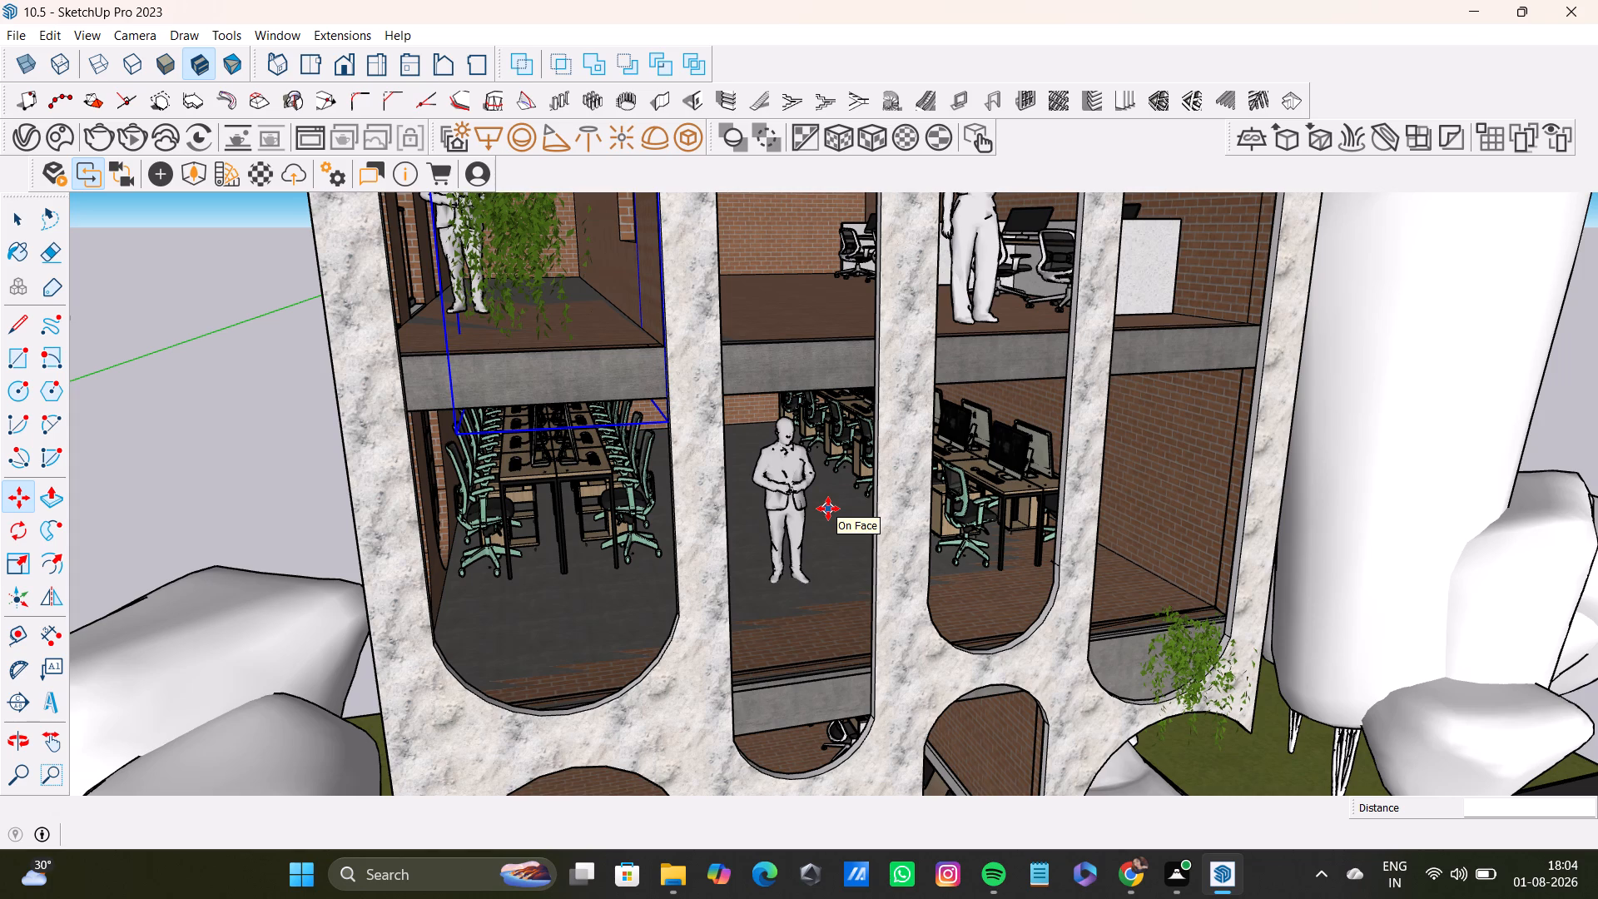
middle_click_drag(526, 281, 821, 420)
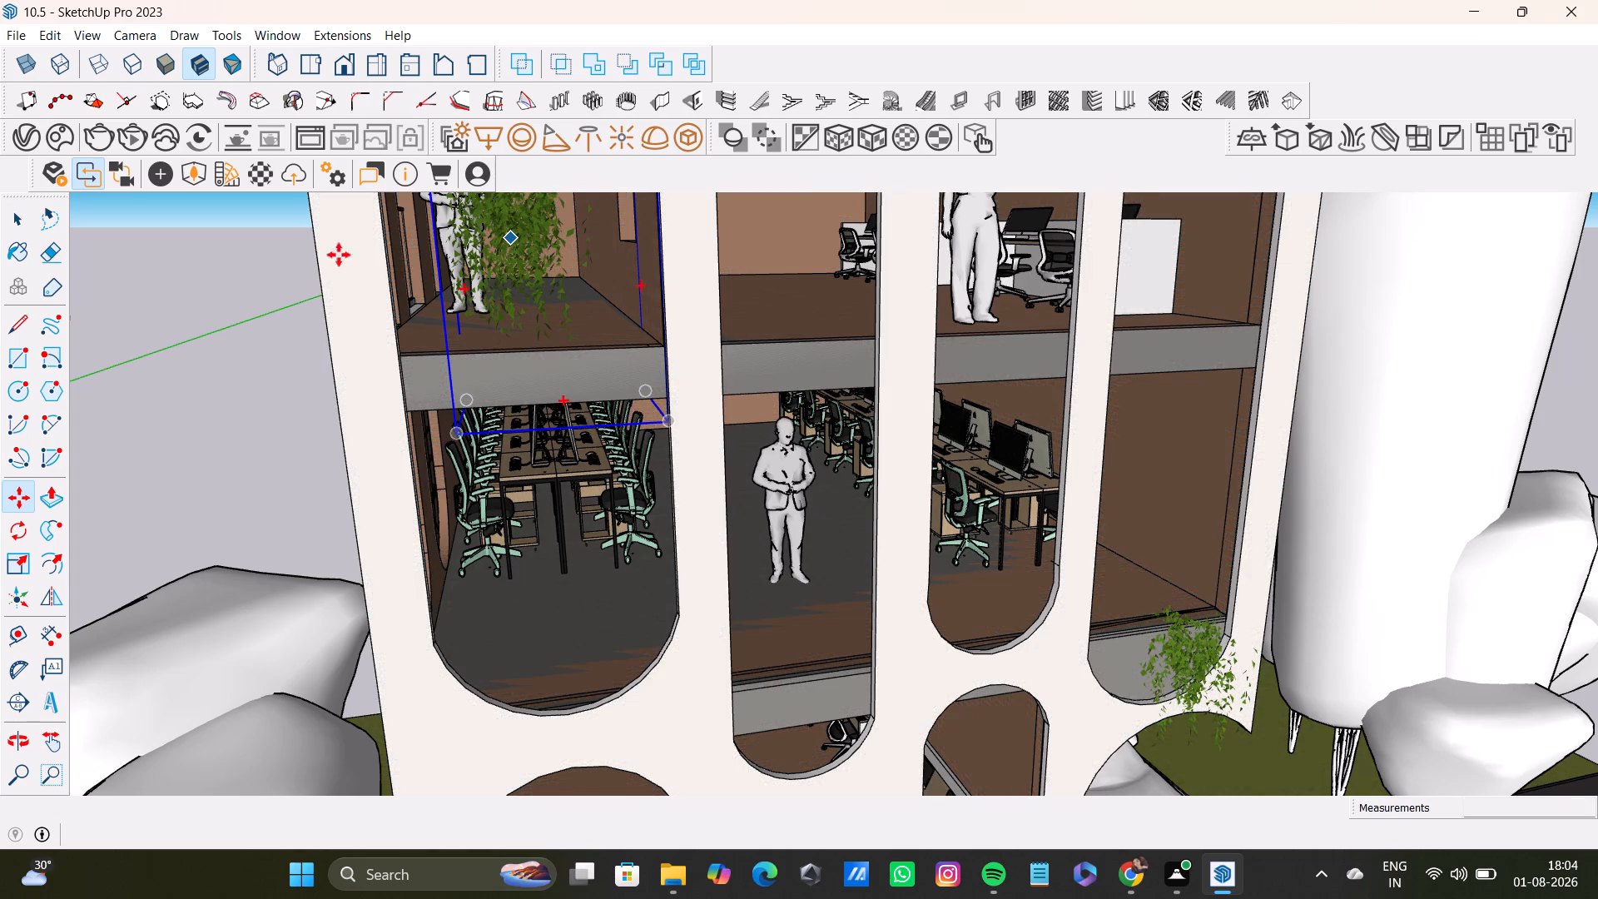
middle_click_drag(444, 313, 490, 354)
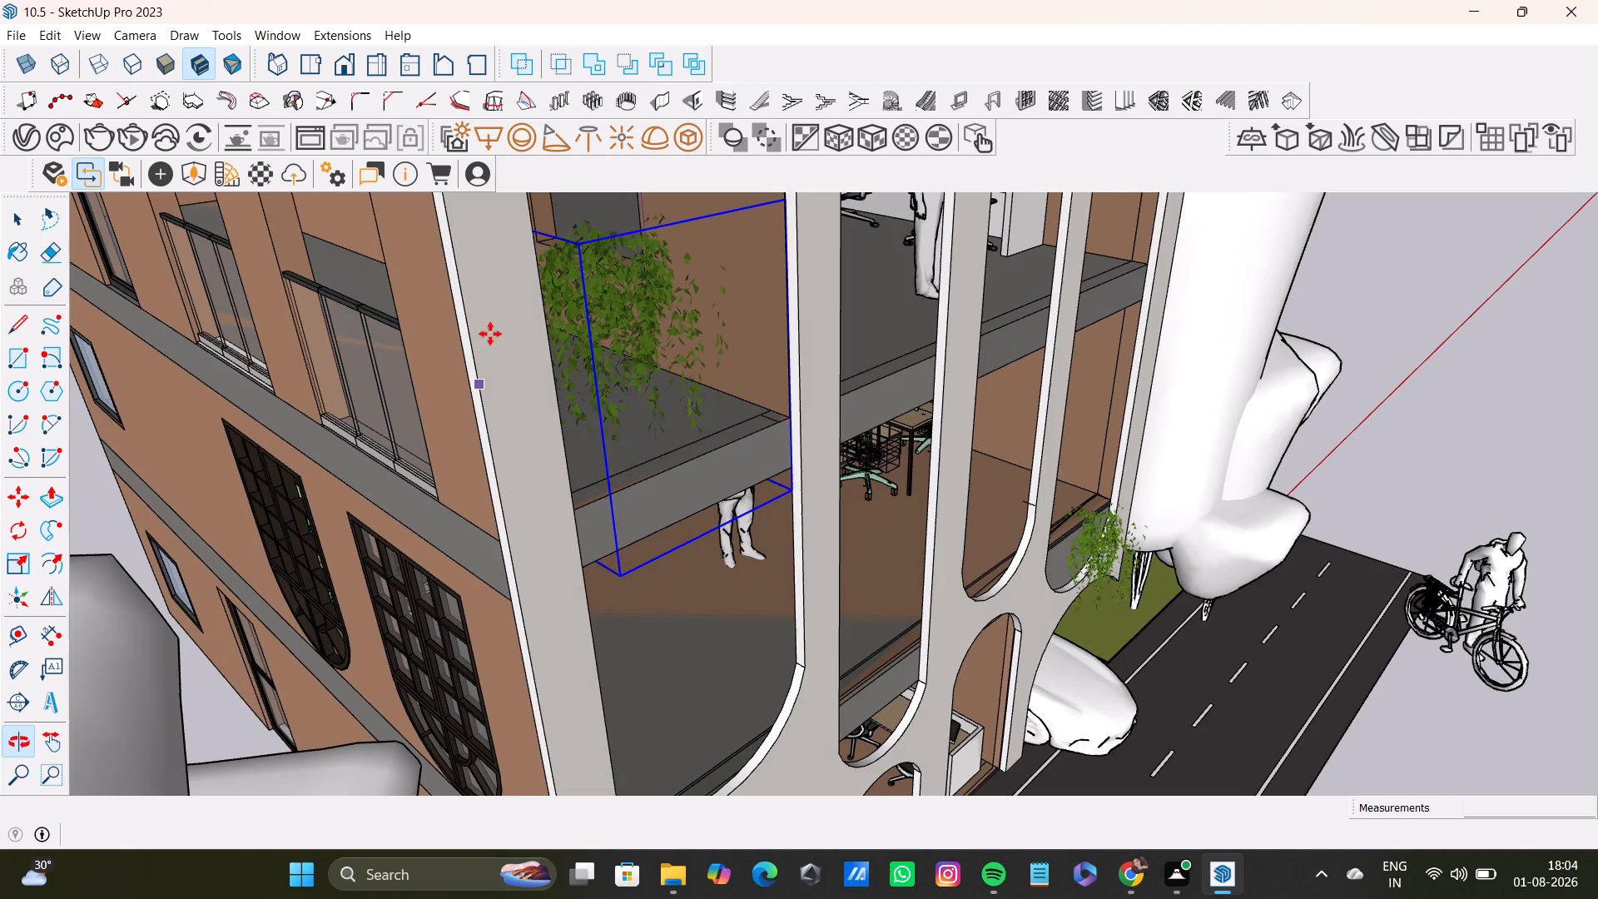
left_click(622, 293)
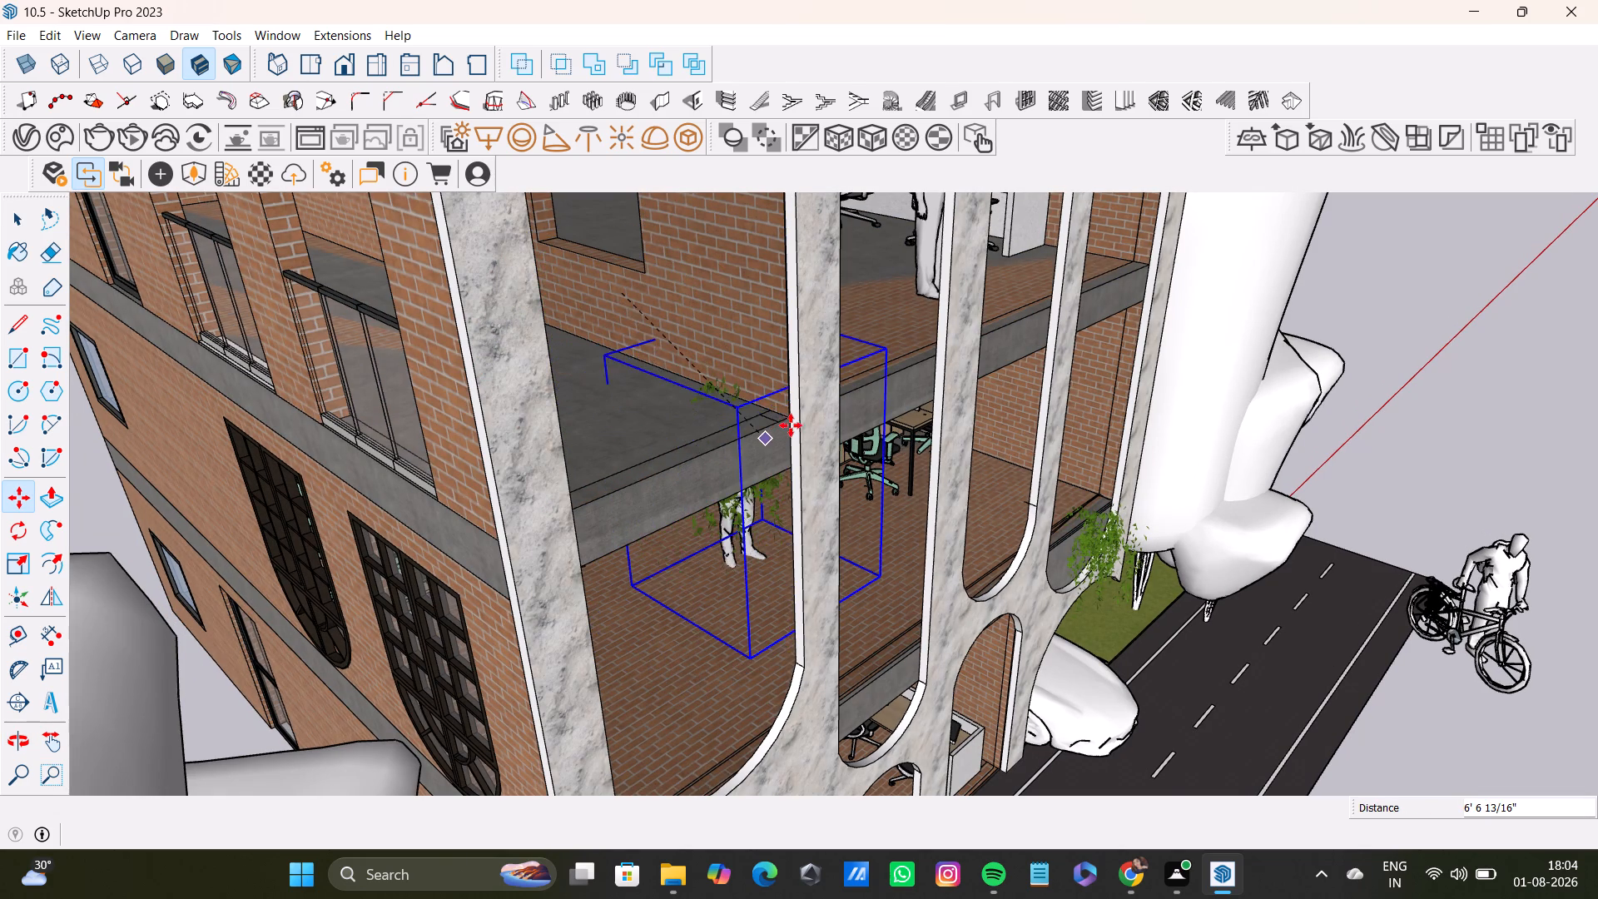
middle_click_drag(626, 494, 826, 492)
scroll(755, 493, "up", 14)
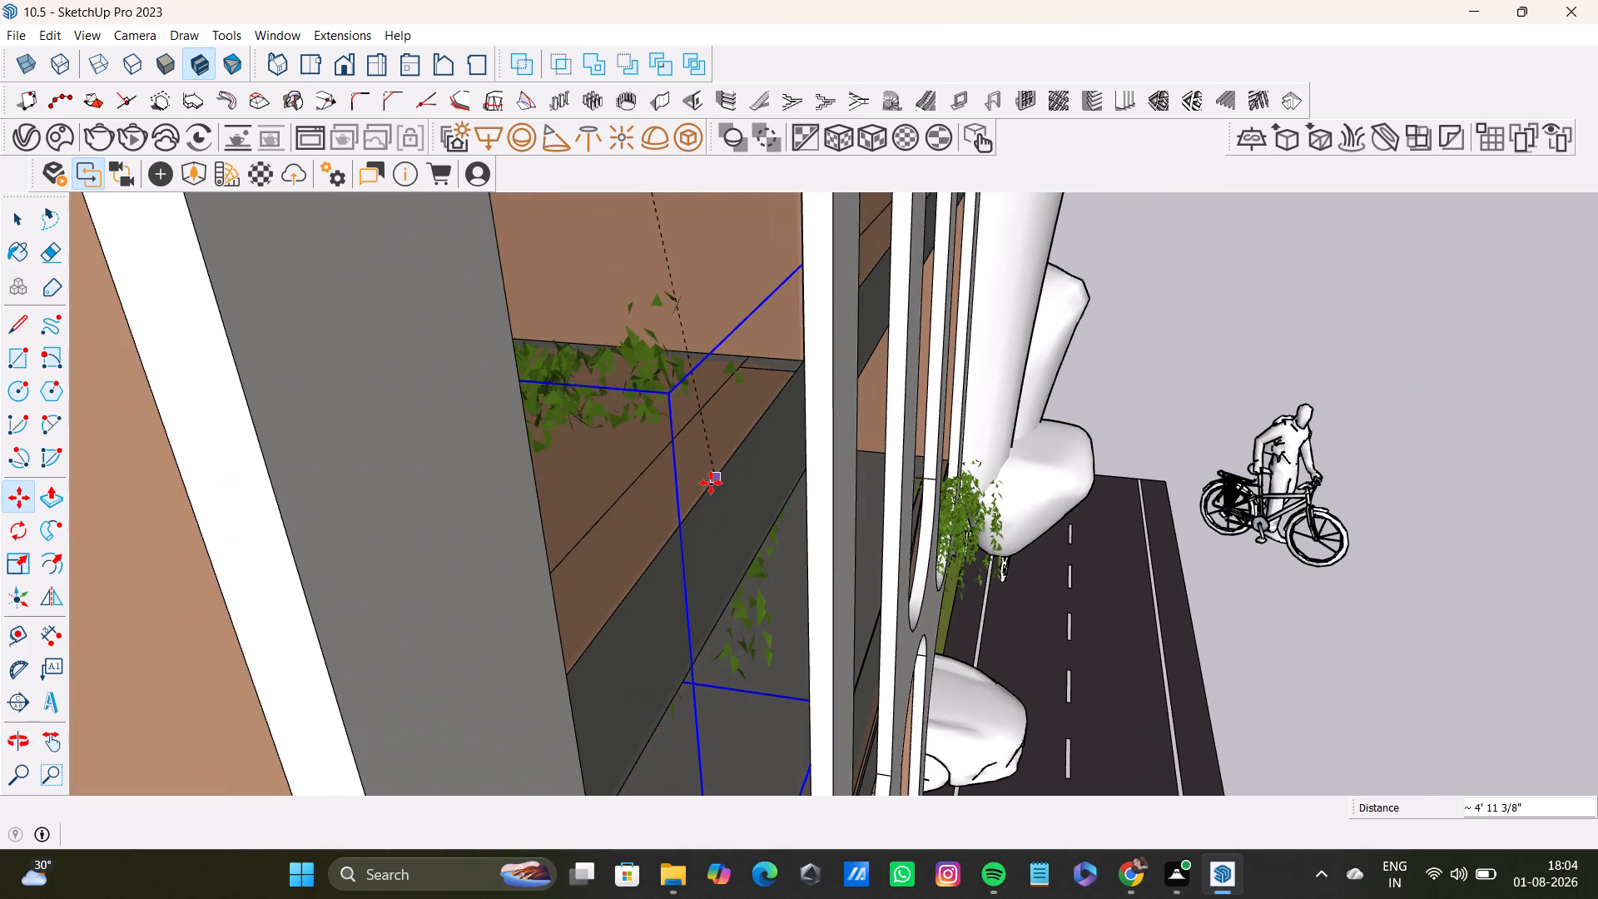
left_click(734, 494)
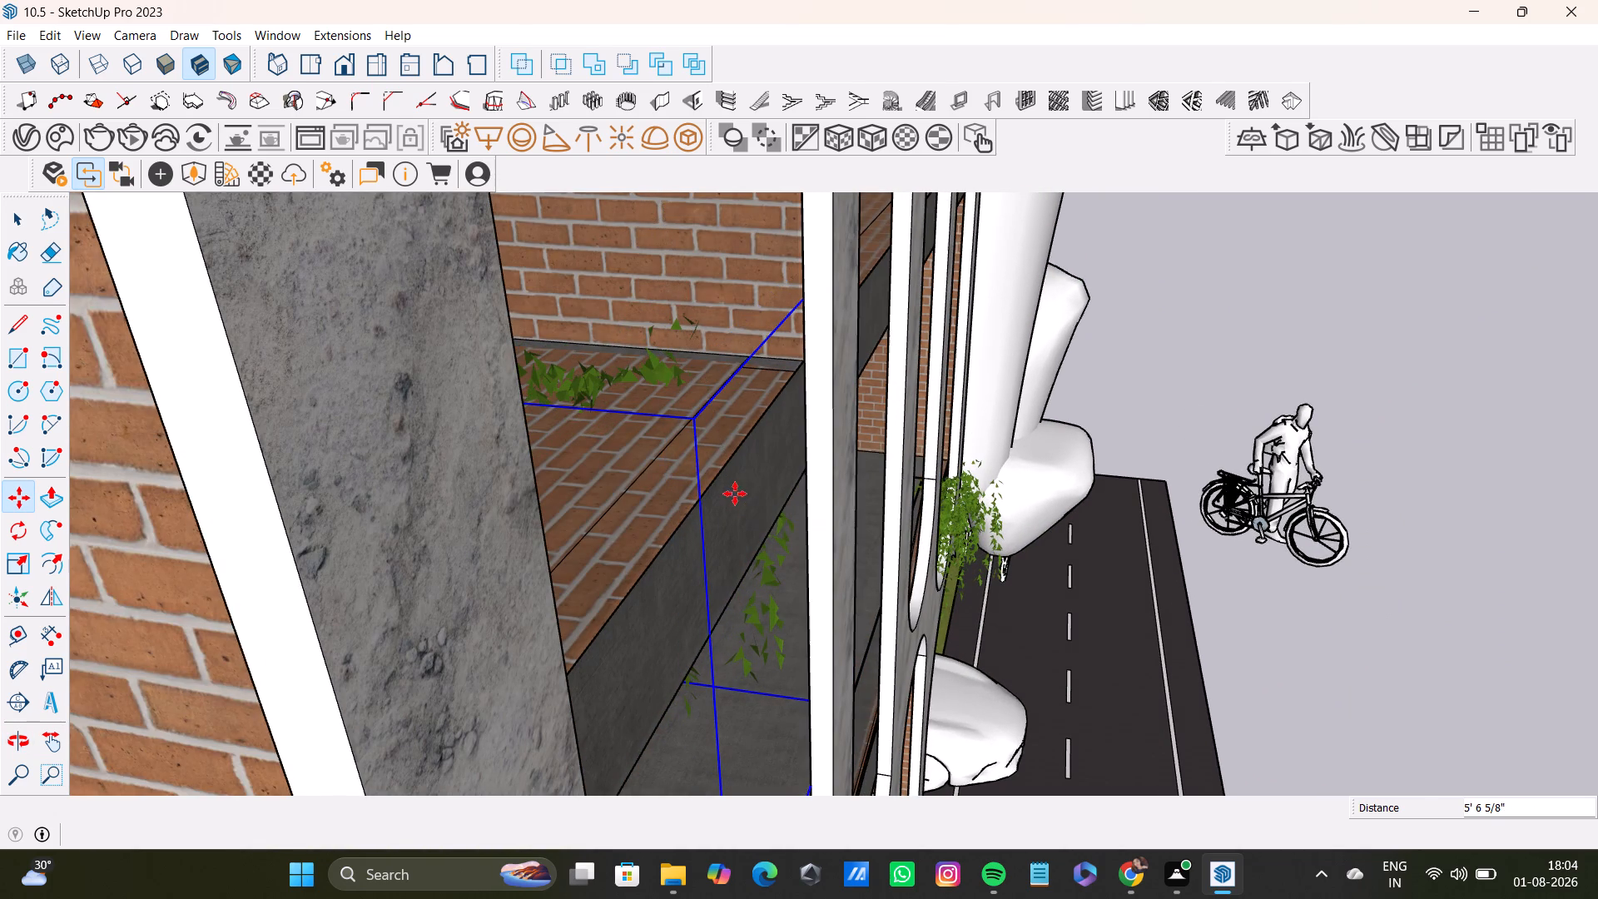
key("m")
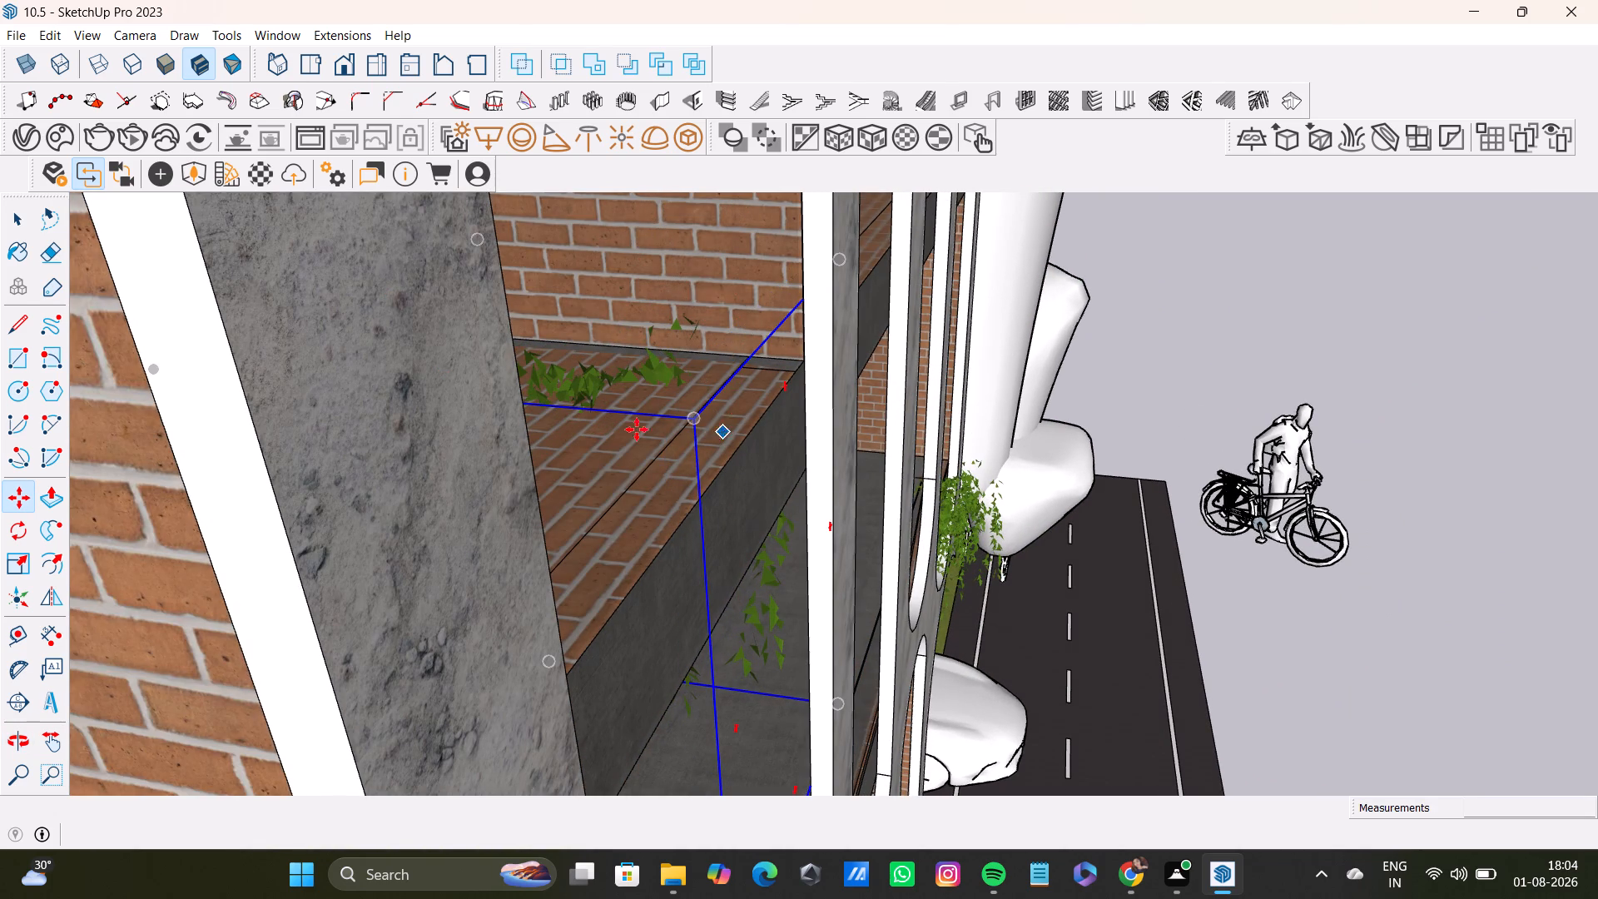
left_click(572, 384)
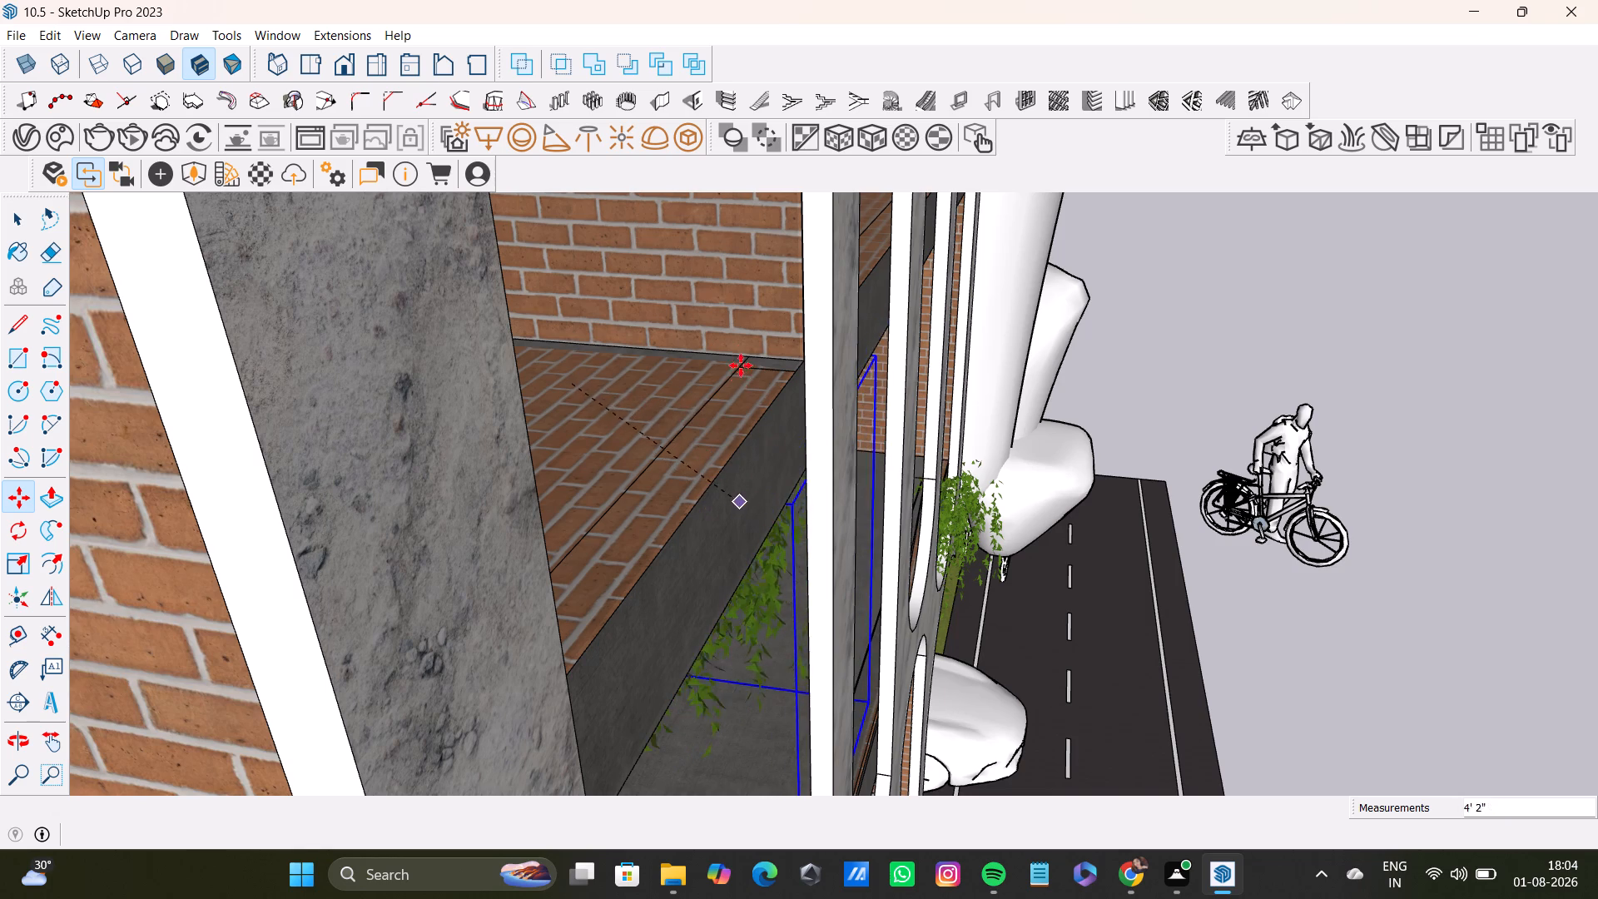
left_click(798, 219)
Move the copied plant about 9' 4" back into the upper opening of the end bay, above the concrete slab edge.
middle_click_drag(915, 557, 673, 509)
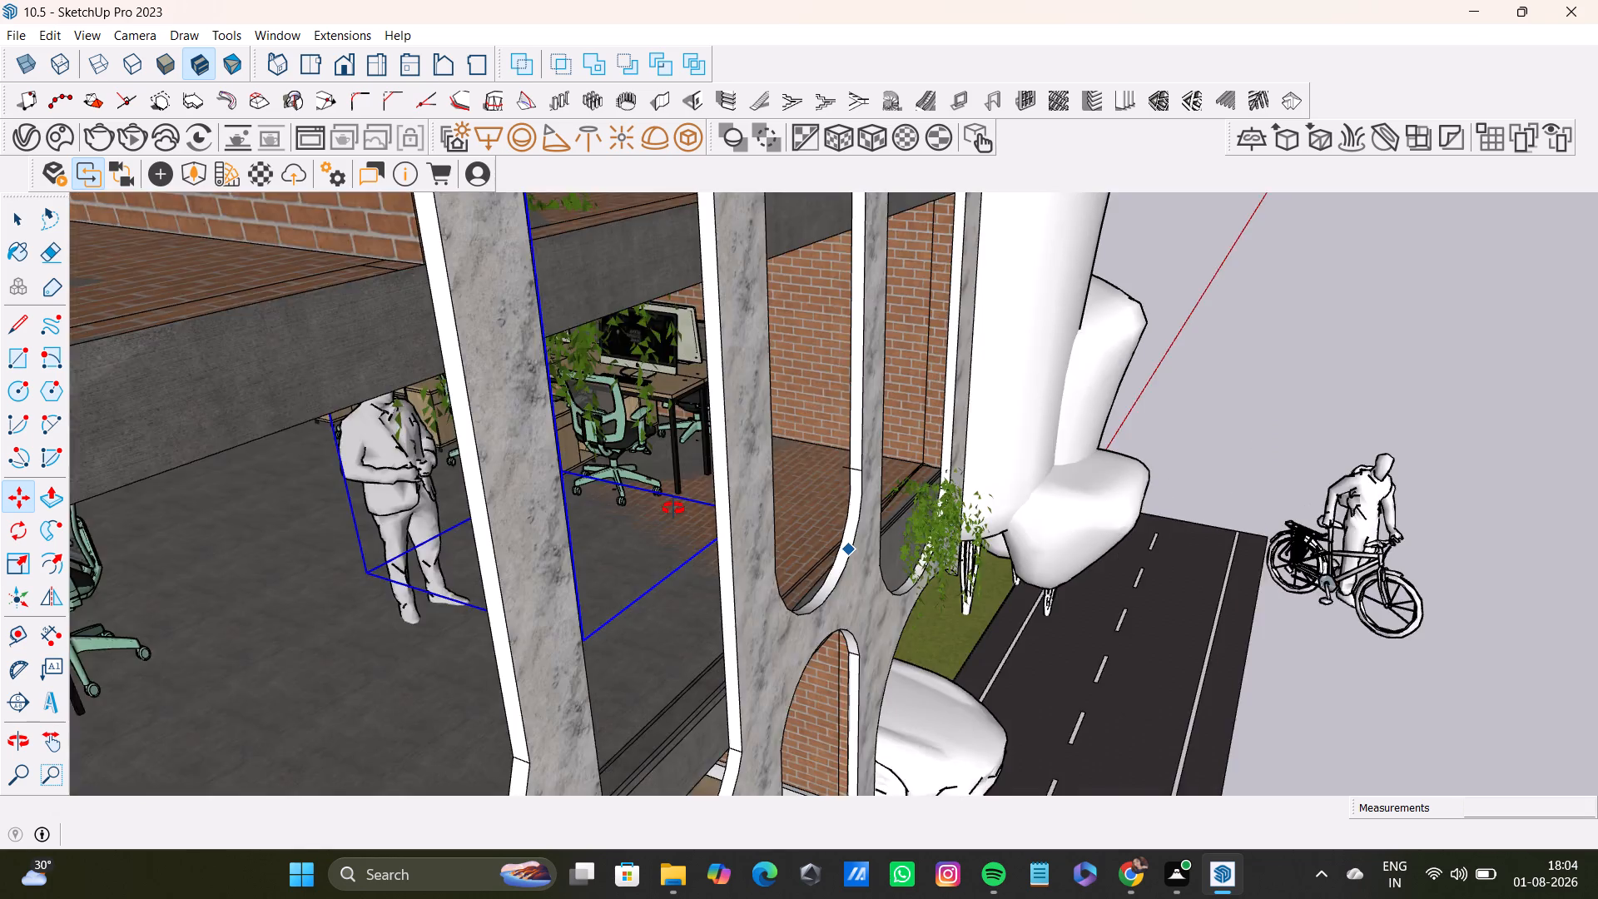
middle_click_drag(673, 509, 762, 516)
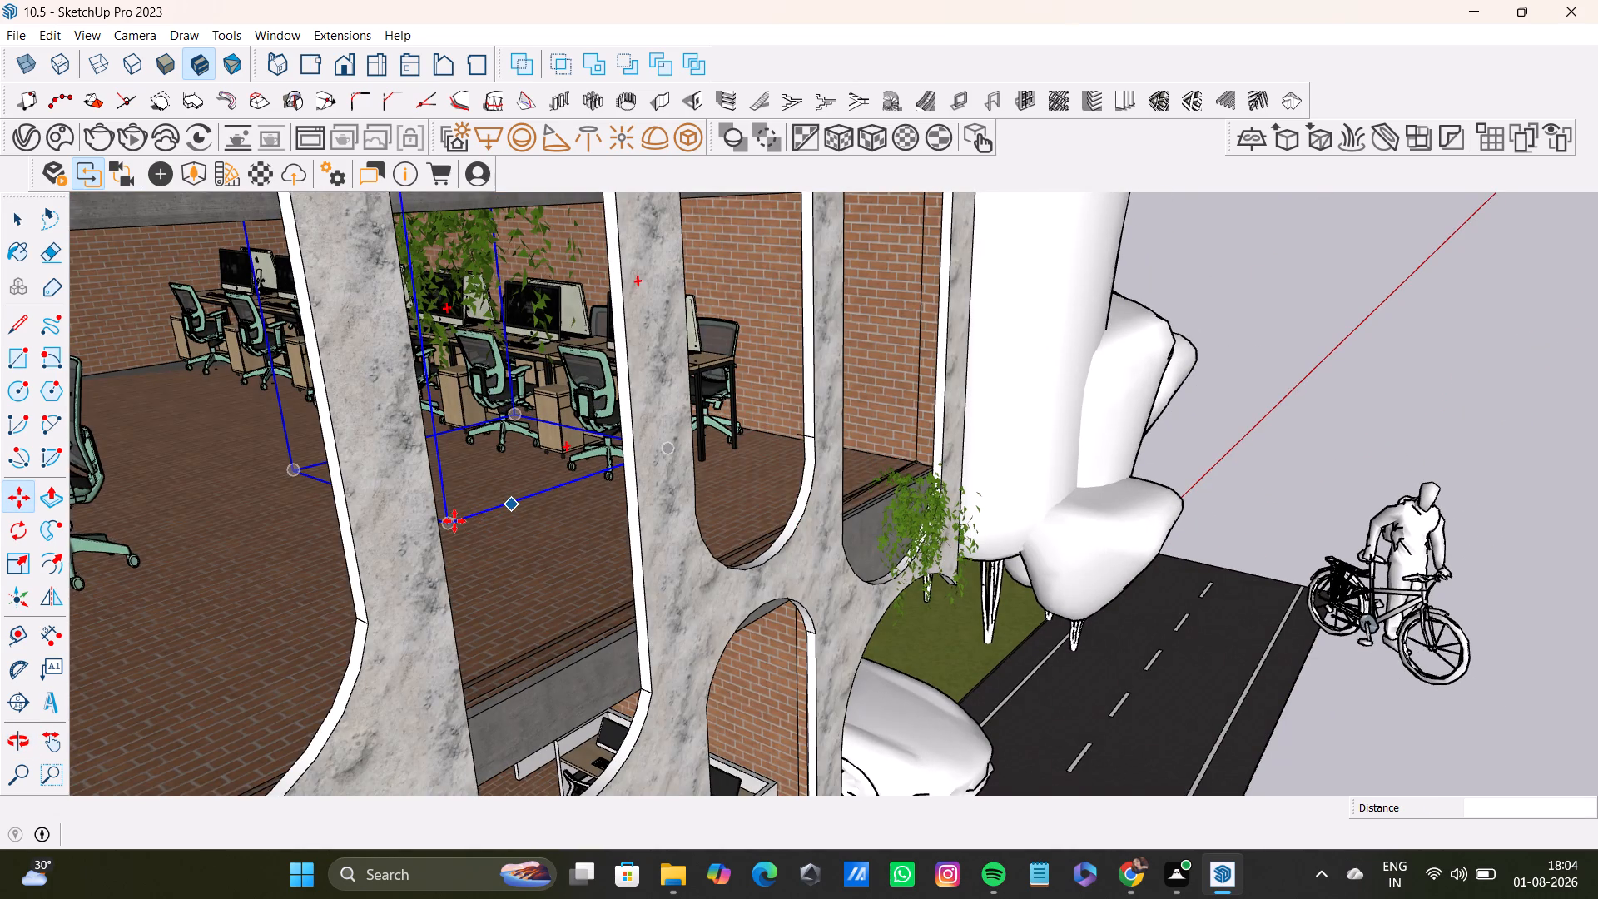
left_click(454, 521)
scroll(182, 400, "down", 5)
middle_click_drag(168, 391, 651, 549, "shift")
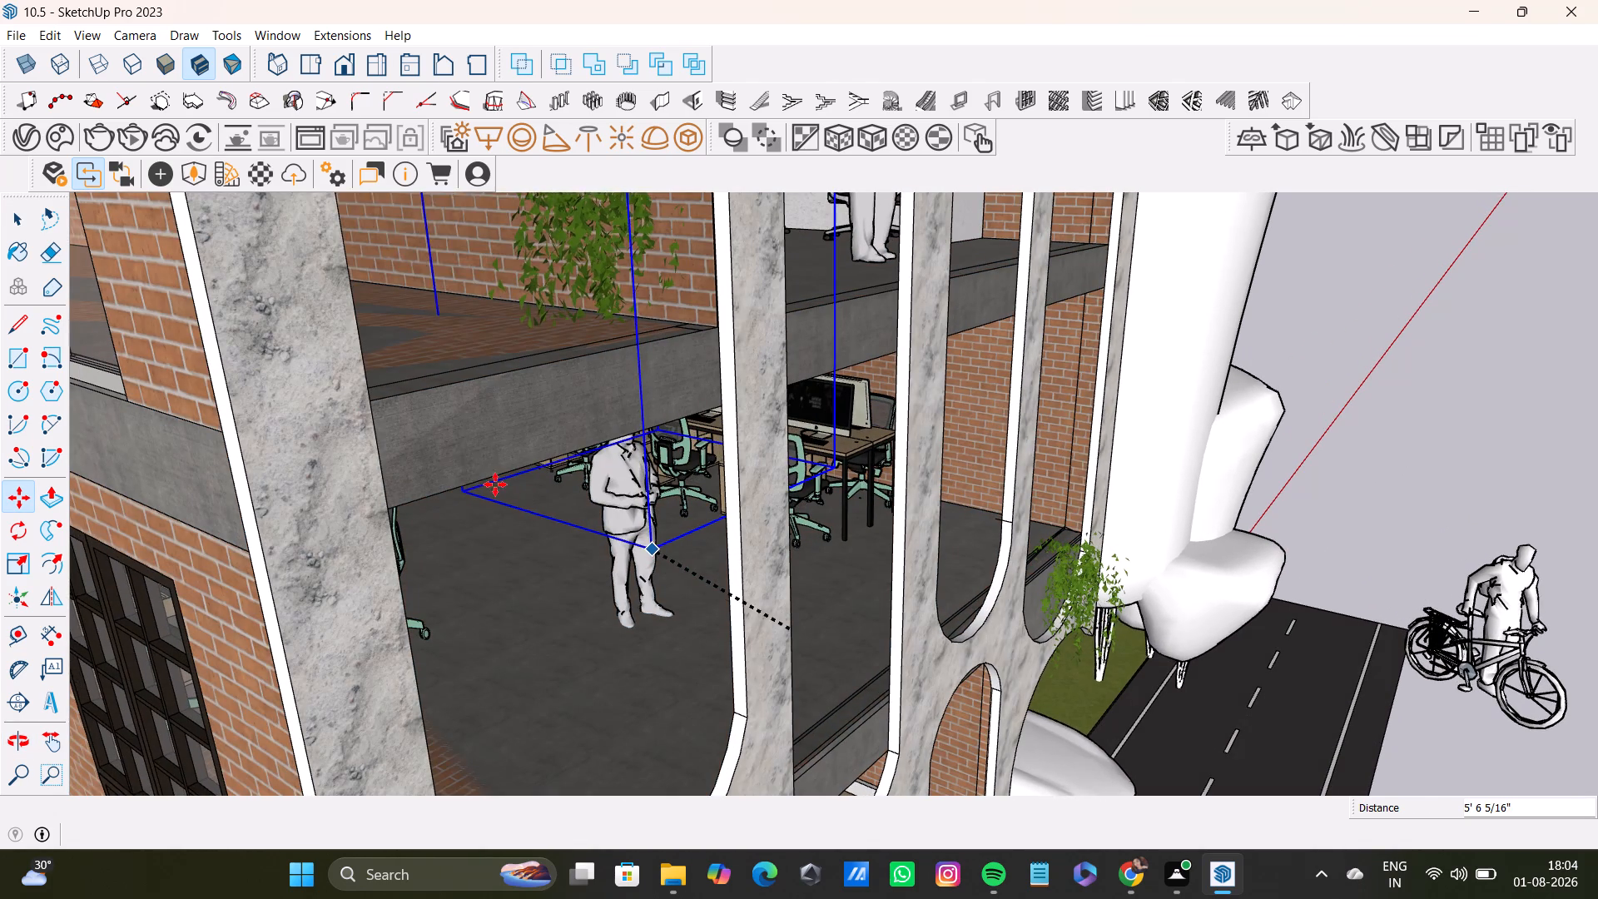
left_click(509, 474)
Scale the copied plant down to about 0.43 green and 0.57 blue, and enlarge it again by about 1.05 and 1.16.
scroll(446, 400, "down", 2)
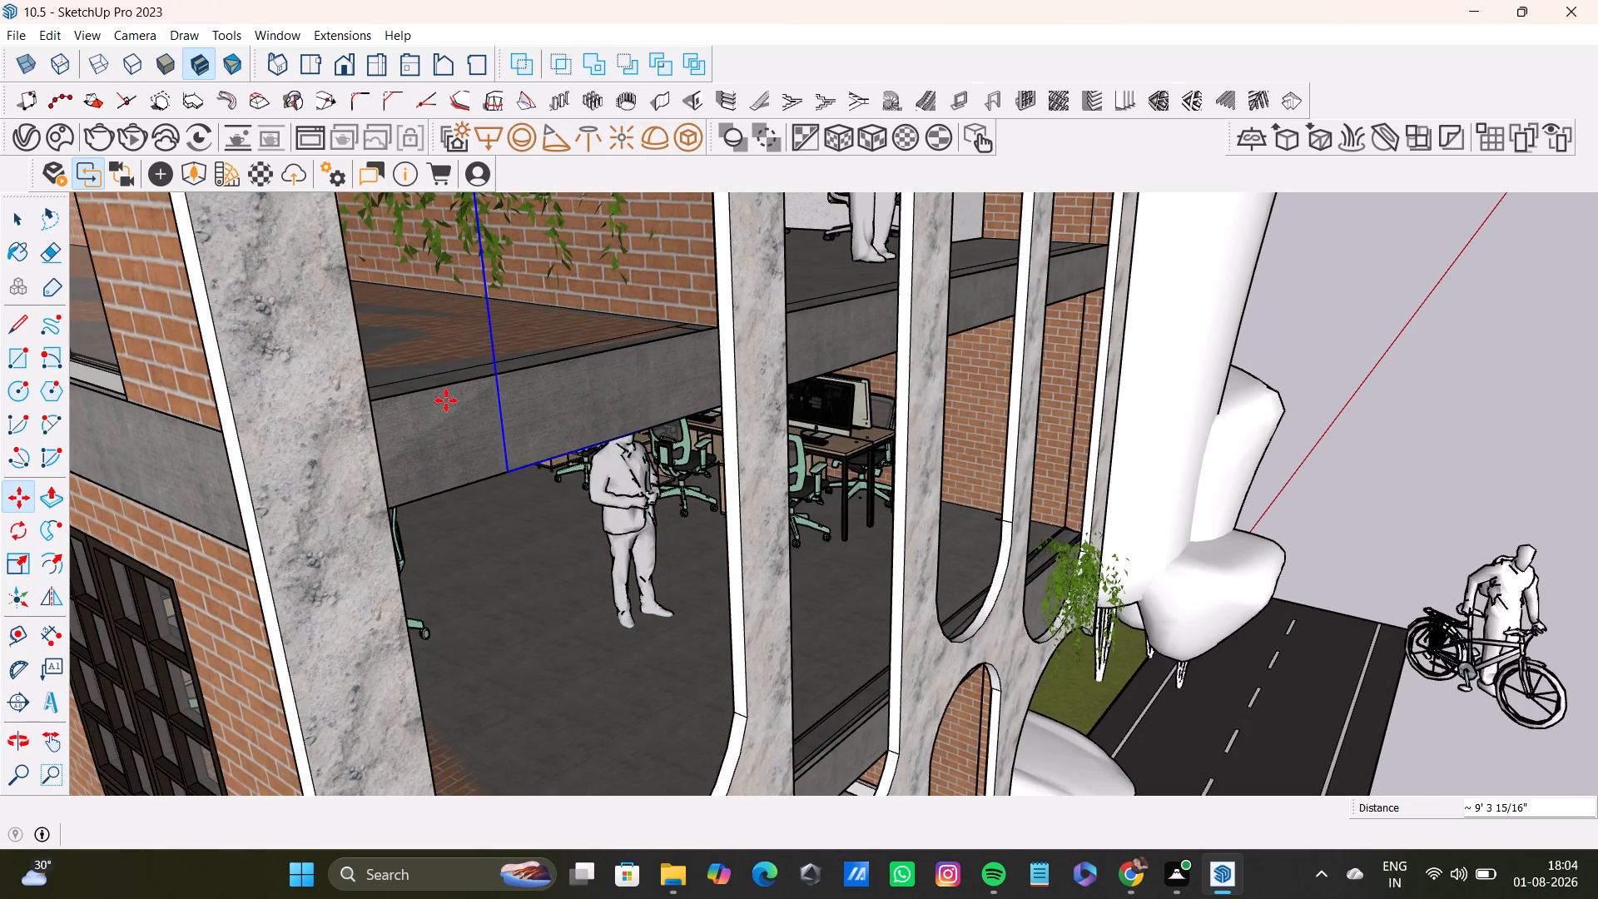
scroll(446, 400, "down", 13)
scroll(454, 396, "up", 1)
scroll(459, 390, "down", 7)
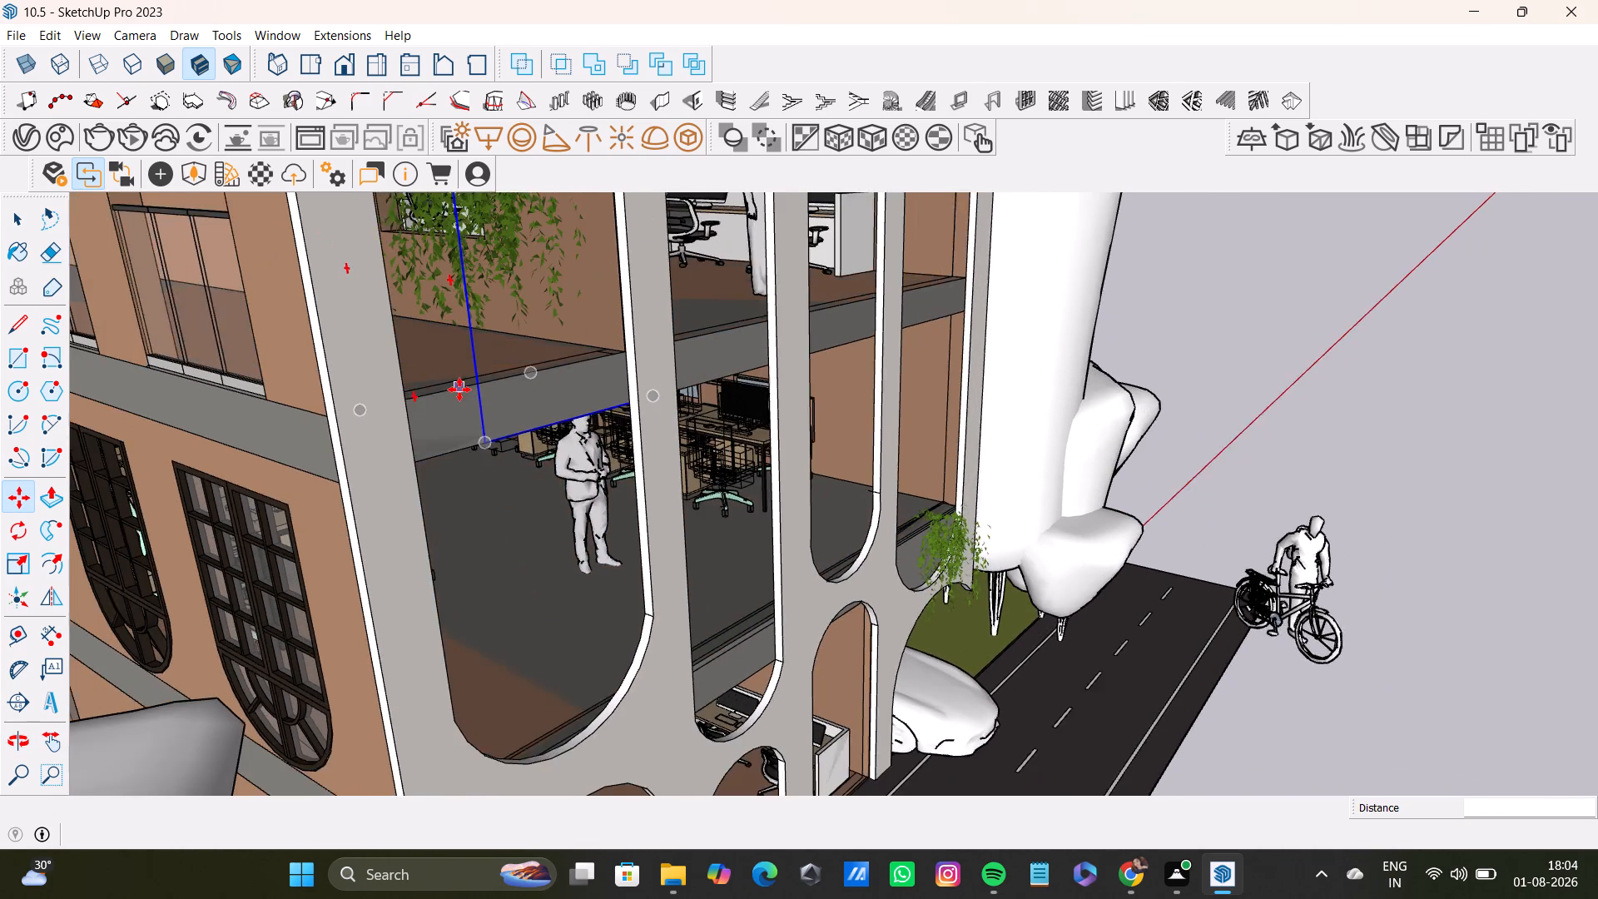
middle_click_drag(491, 340, 509, 459)
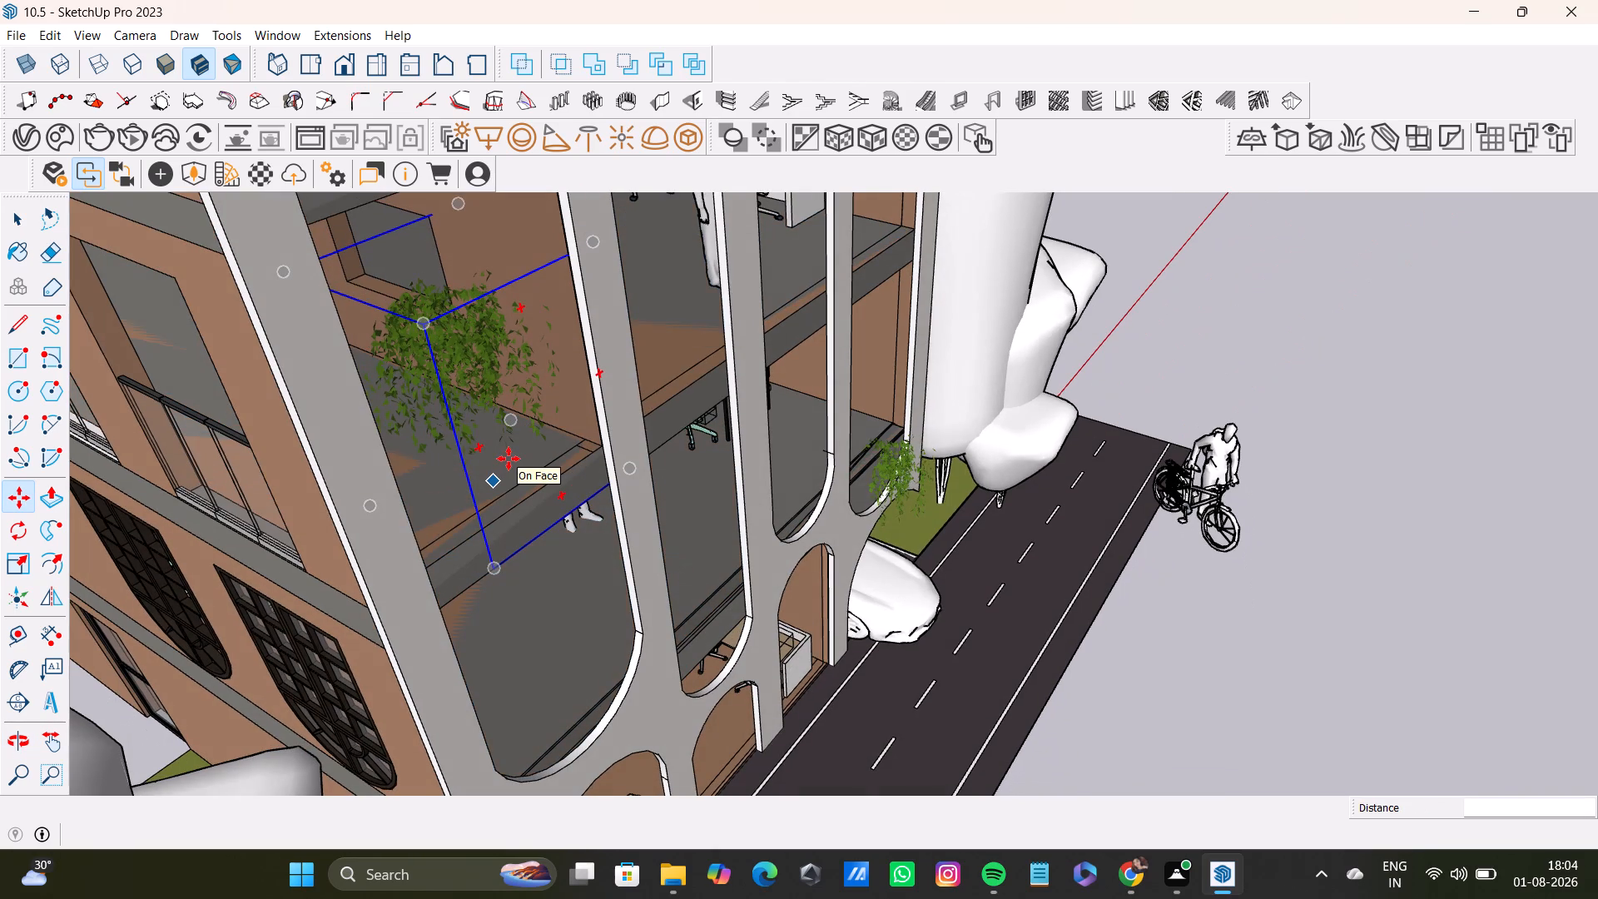
key("s")
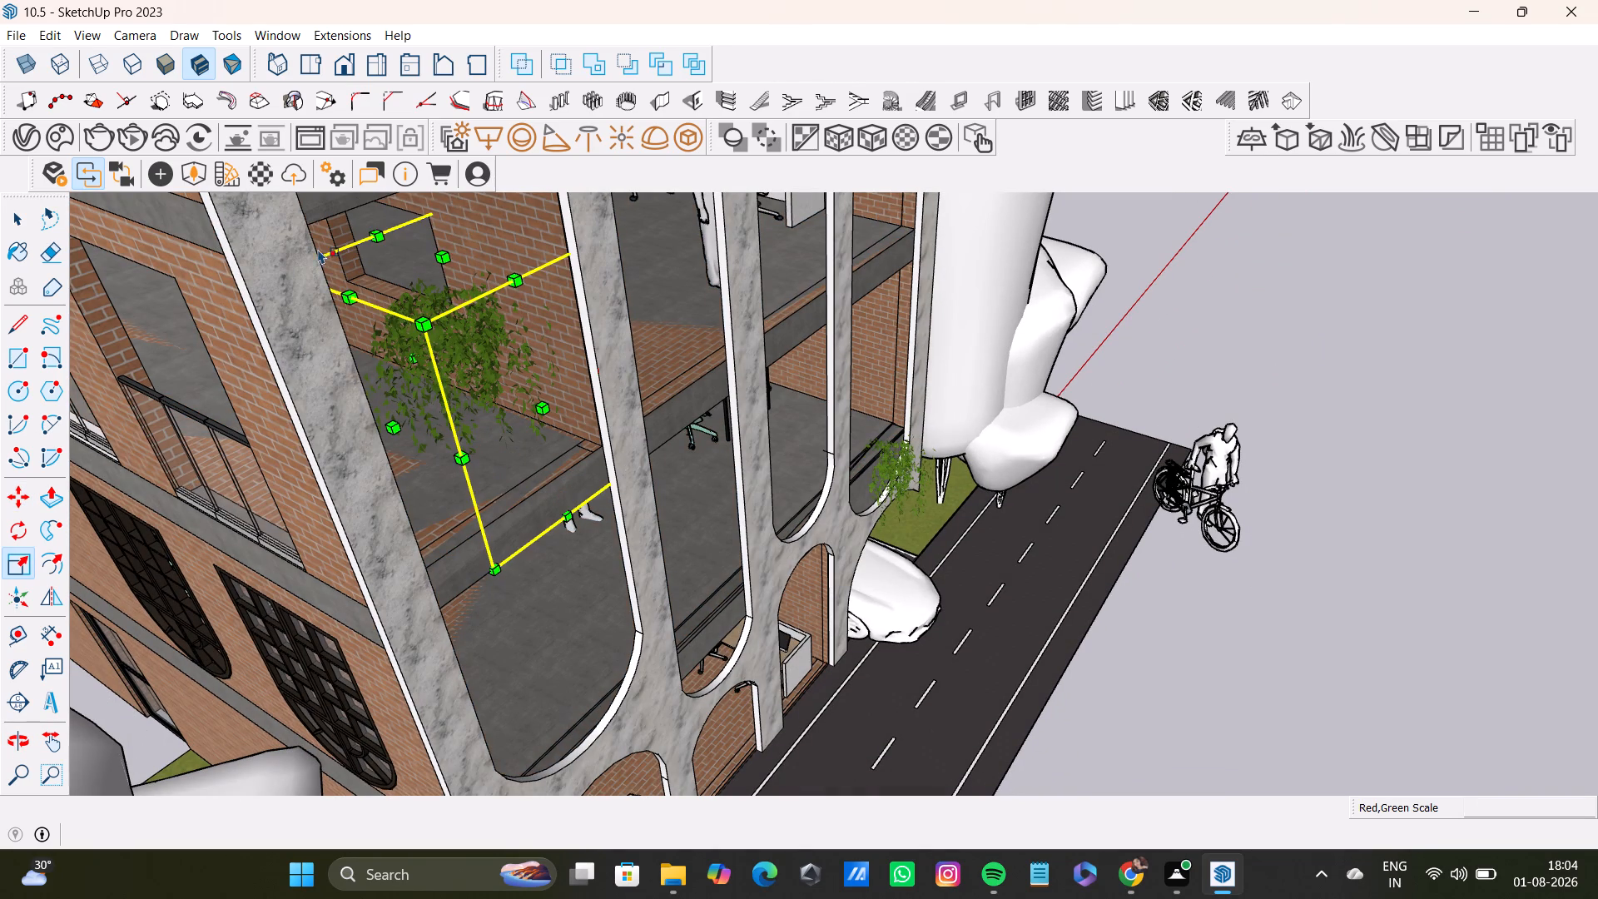
left_click(380, 236)
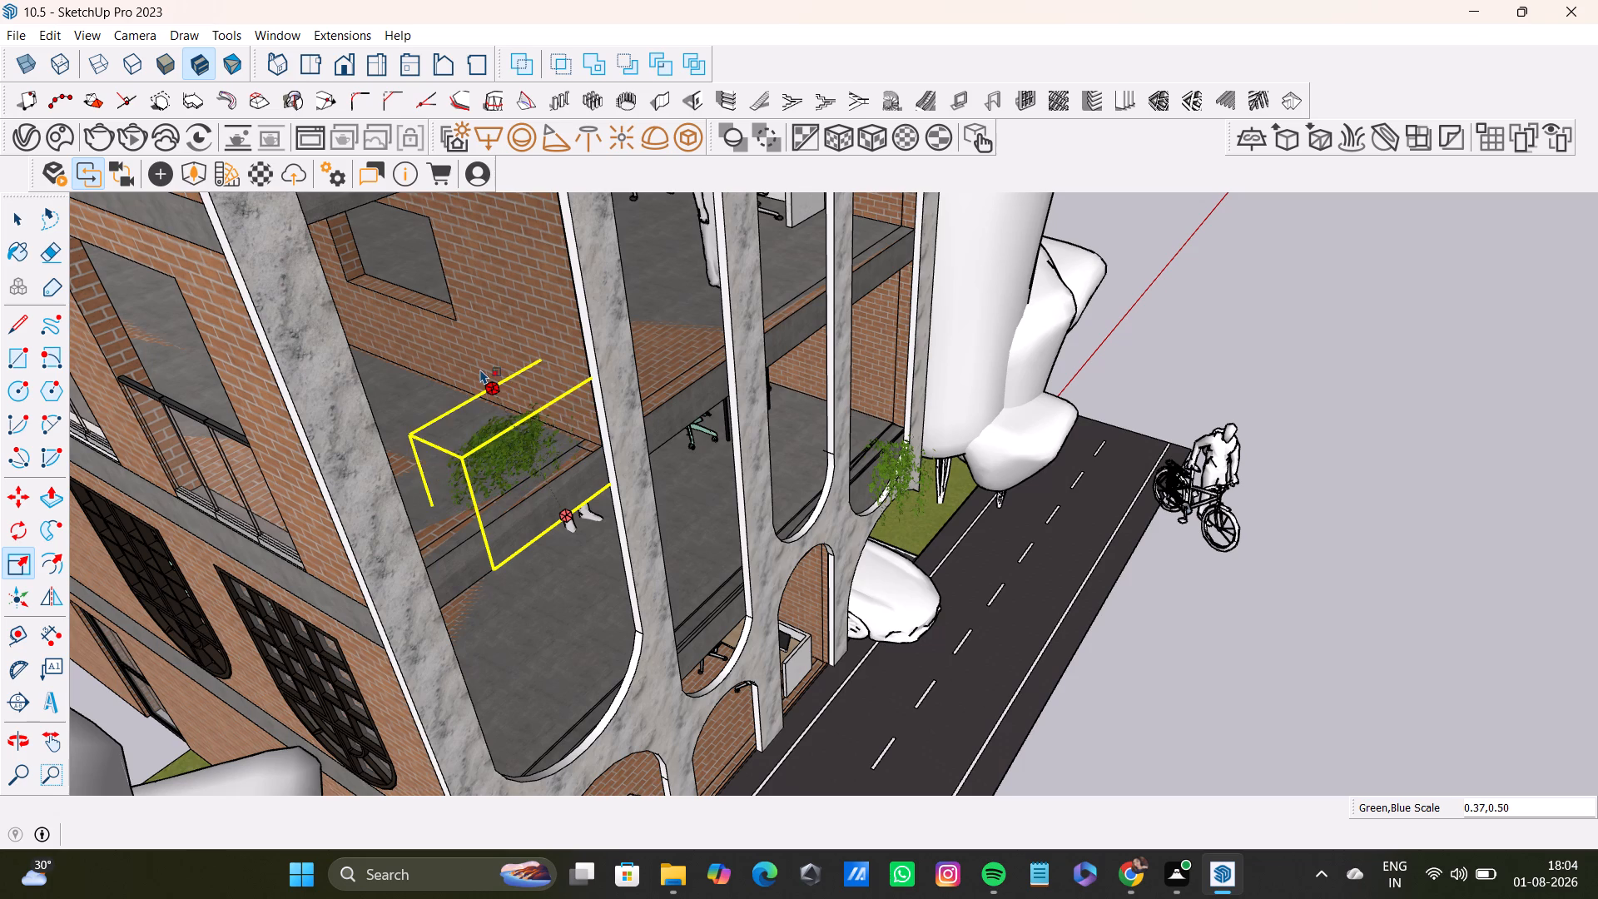
left_click(480, 369)
left_click_drag(489, 369, 486, 369)
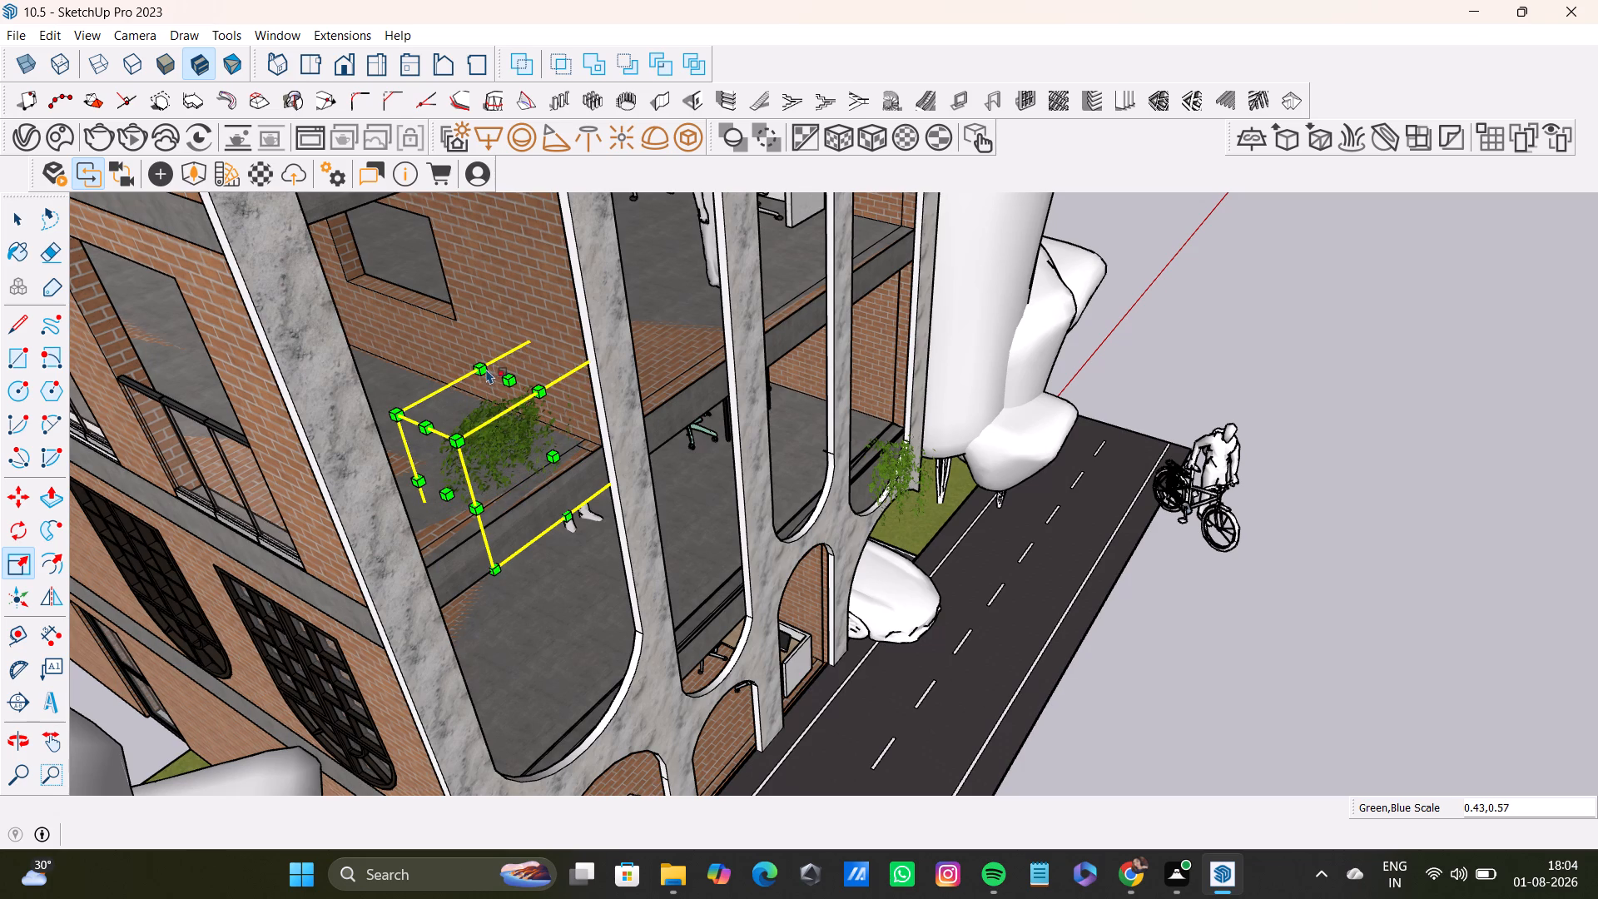
left_click_drag(486, 369, 472, 346)
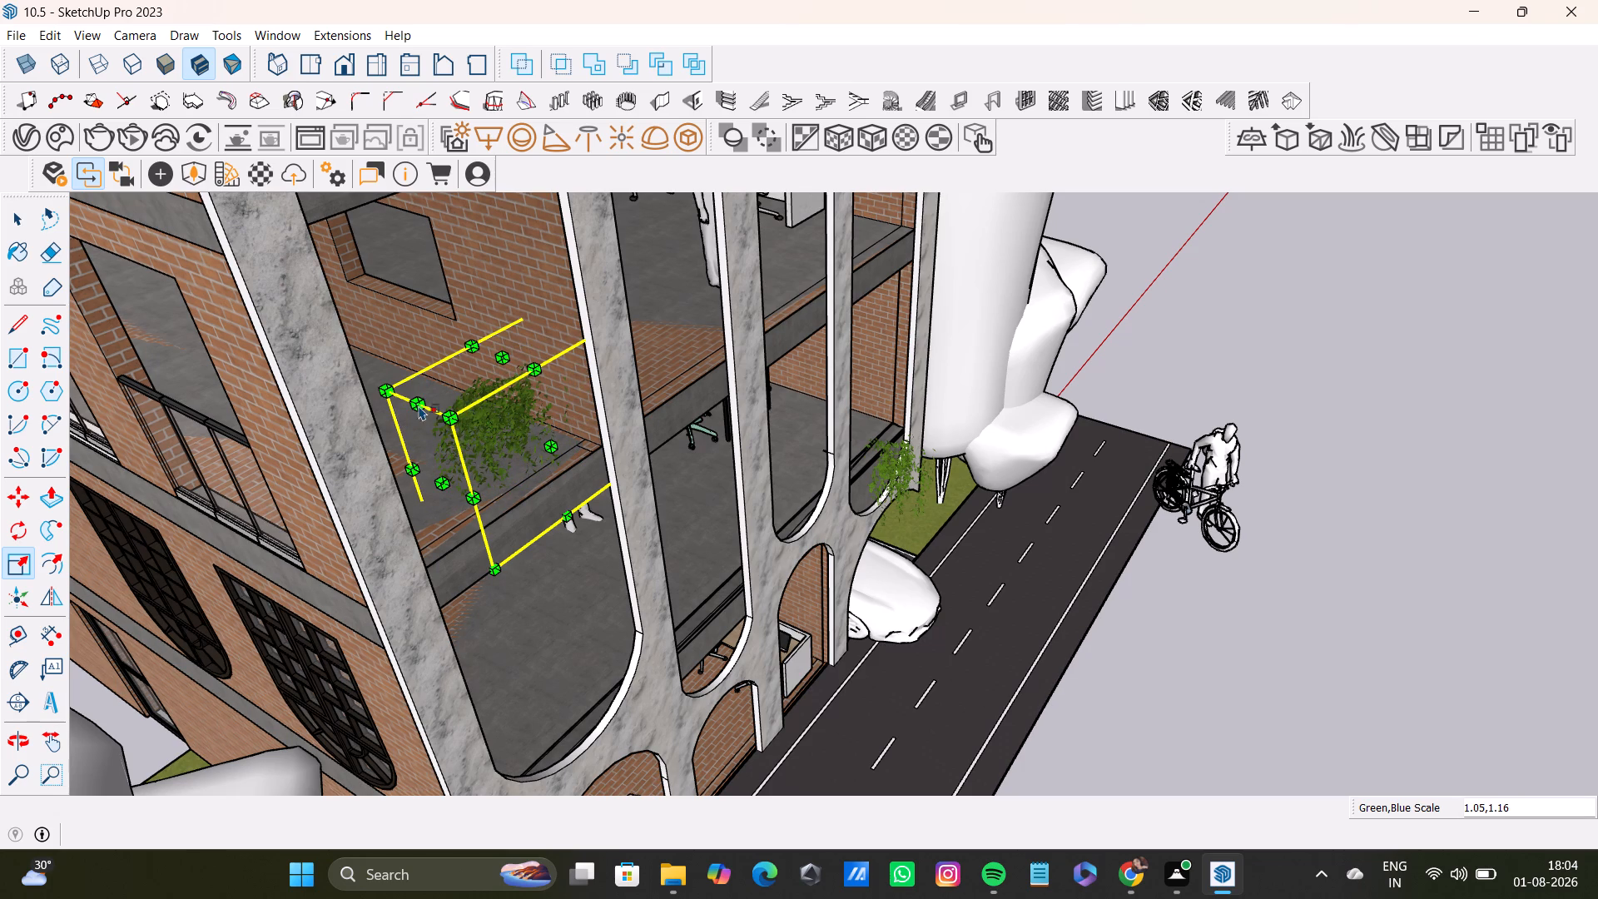
key("space")
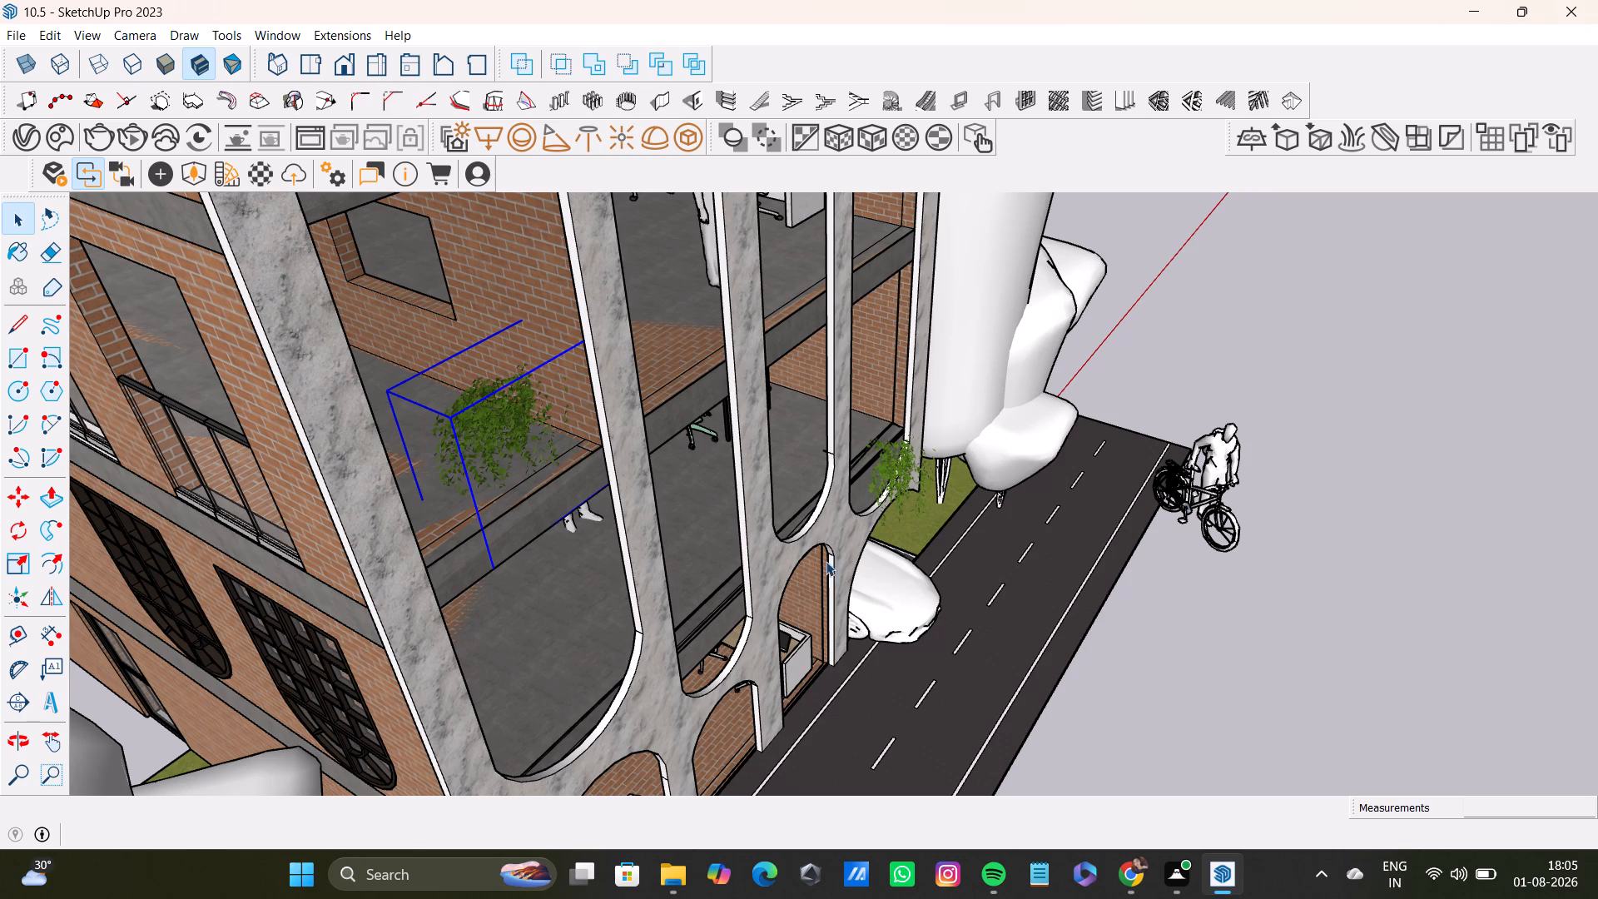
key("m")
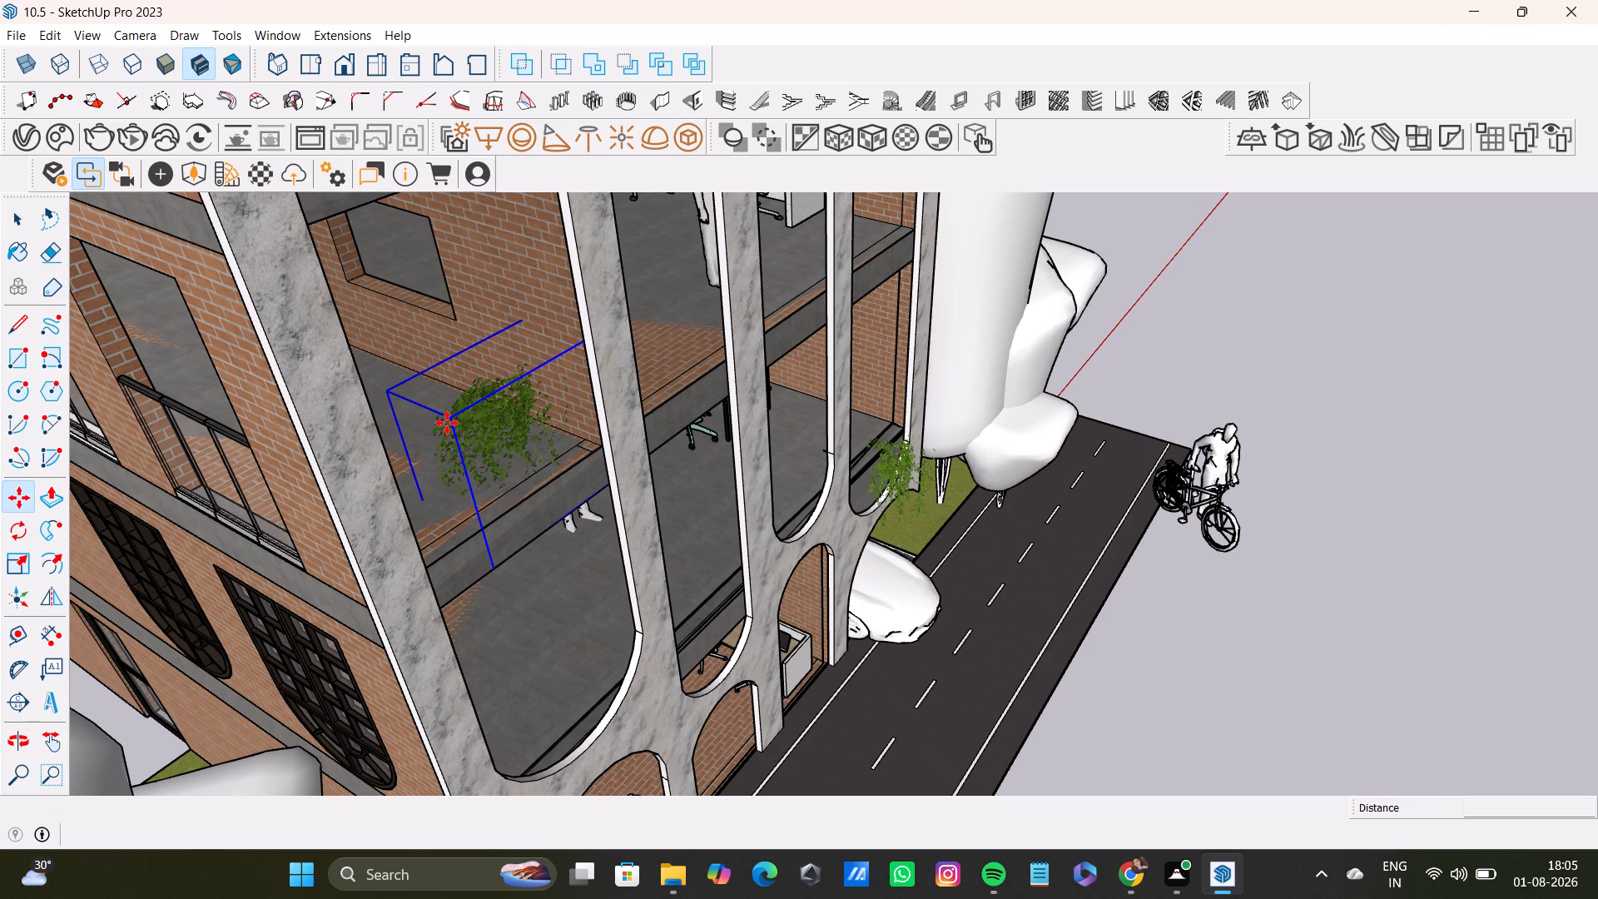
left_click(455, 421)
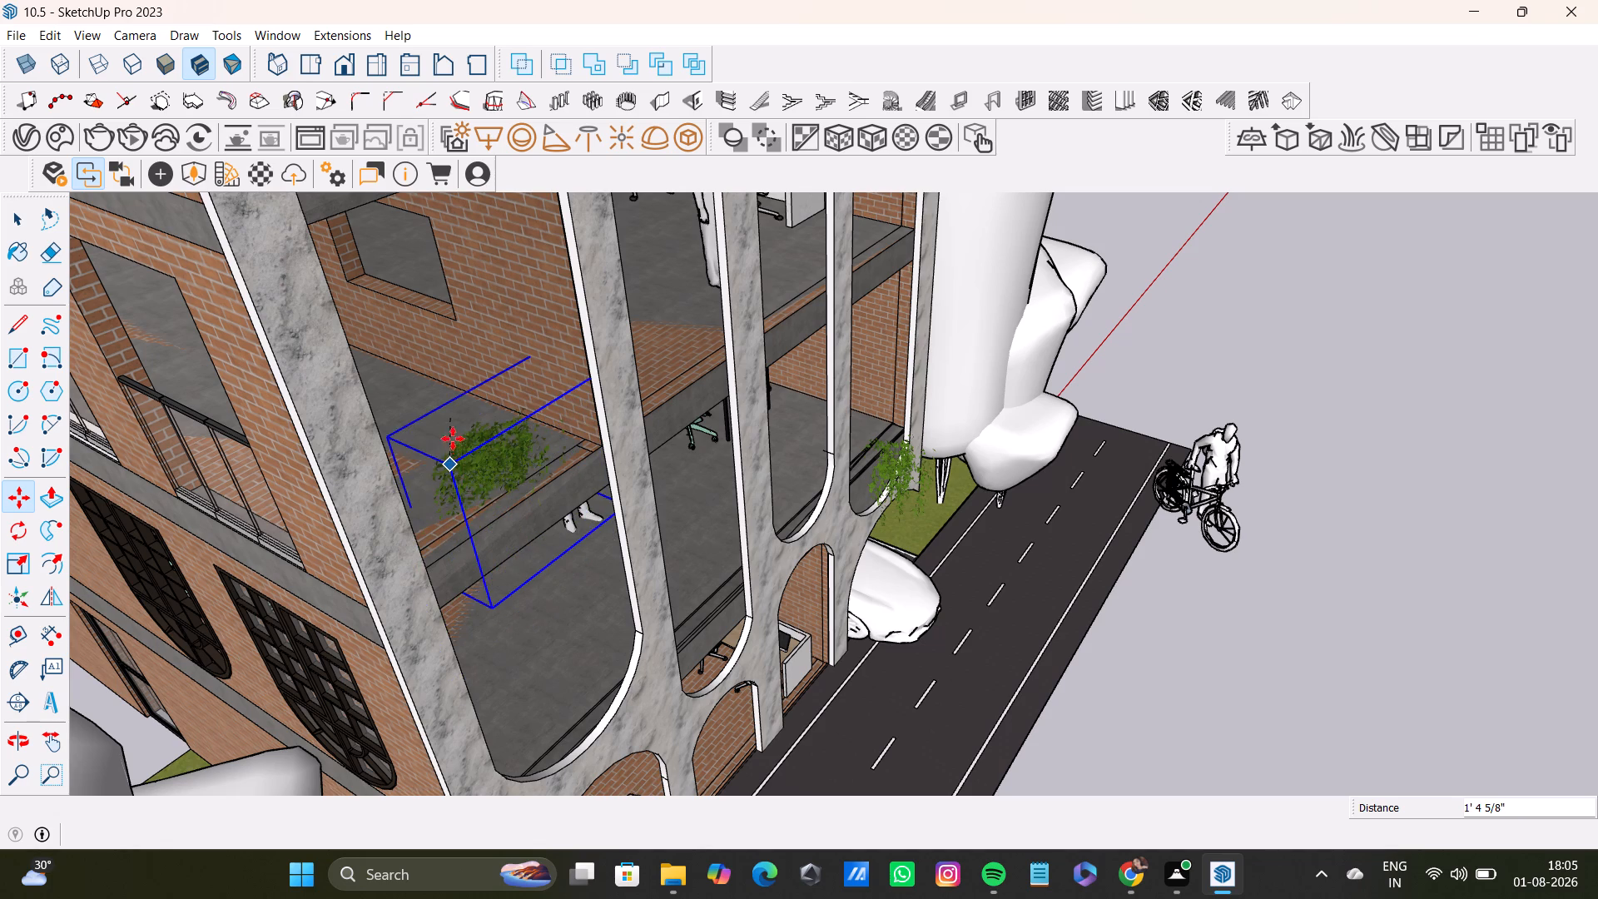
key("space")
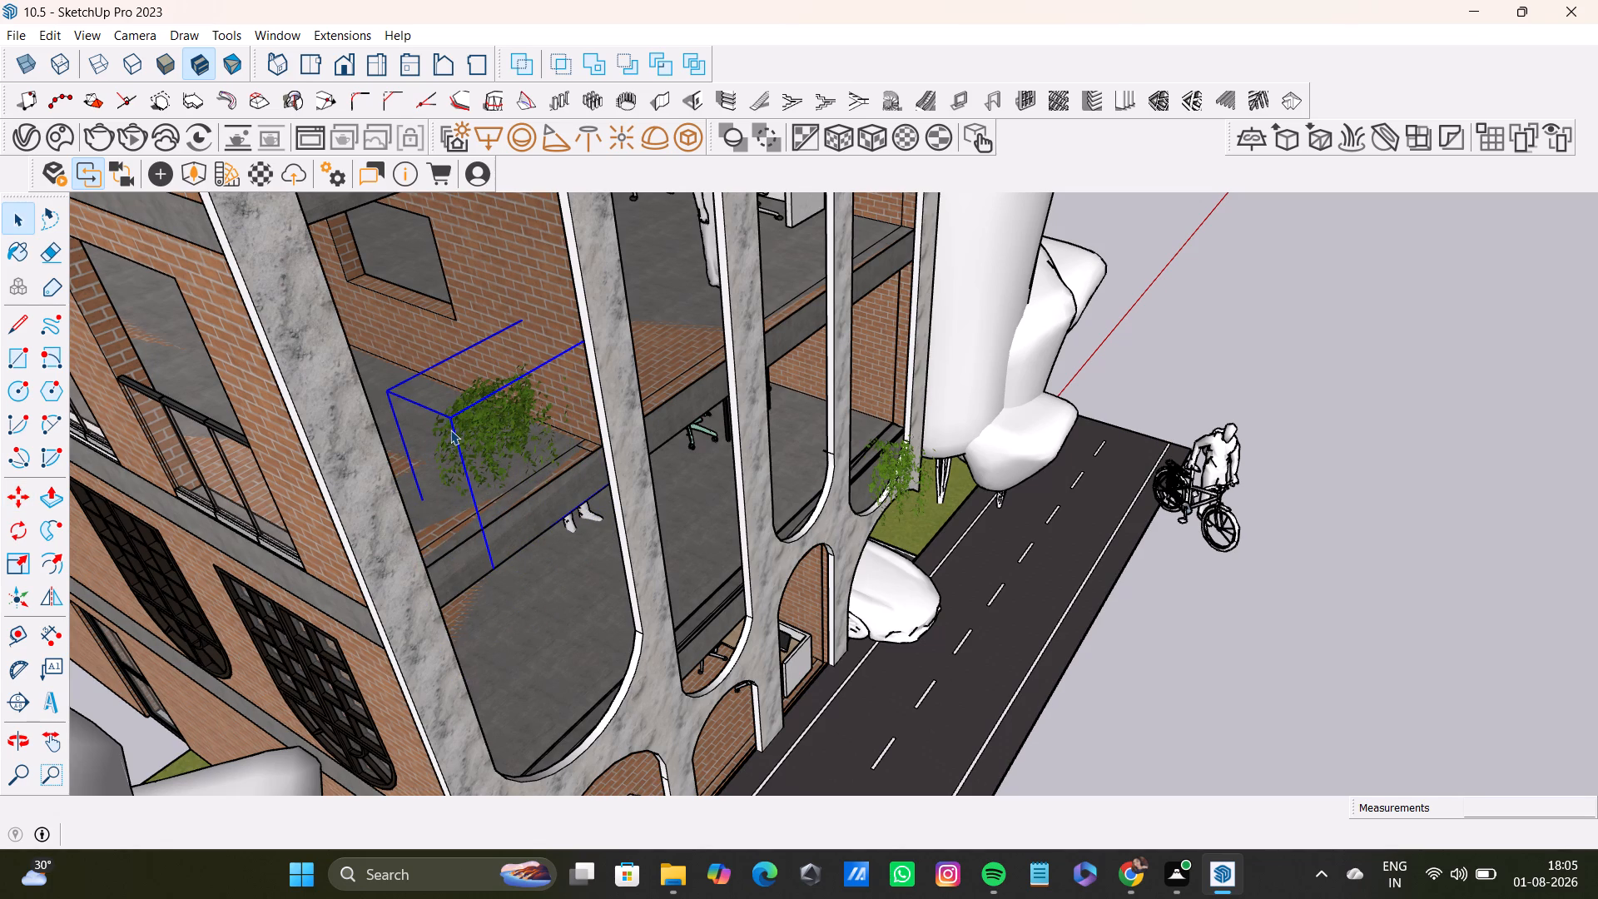
Delete the scaled hanging plant copy from the upper opening of the facade's end bay, beside the balcony.
left_click(490, 432)
left_click(514, 439)
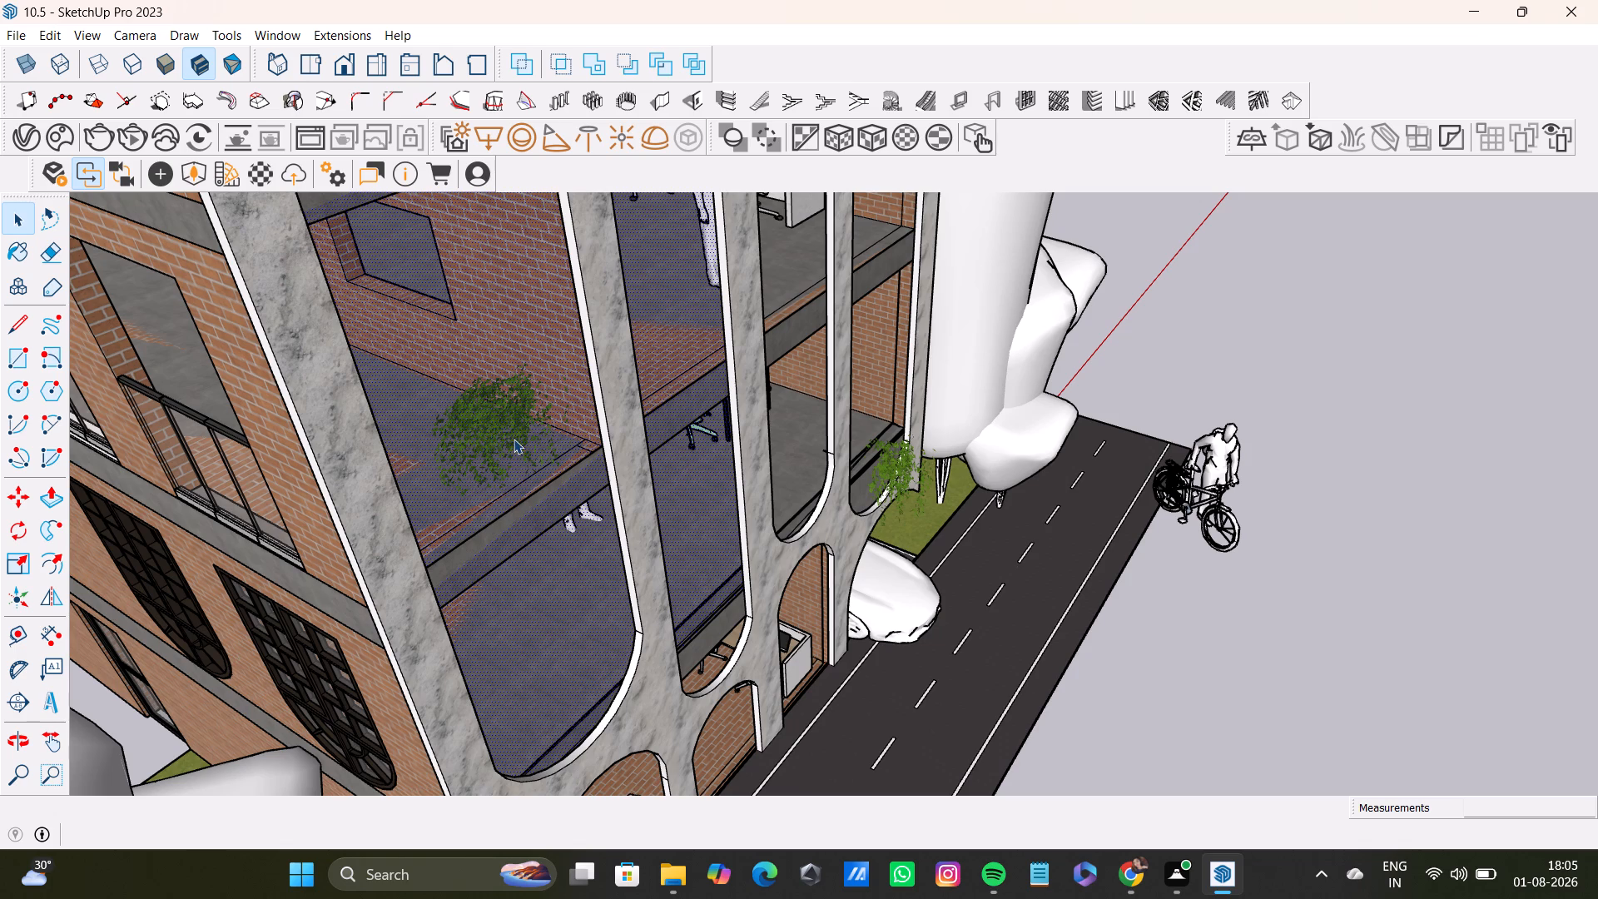
left_click(1329, 327)
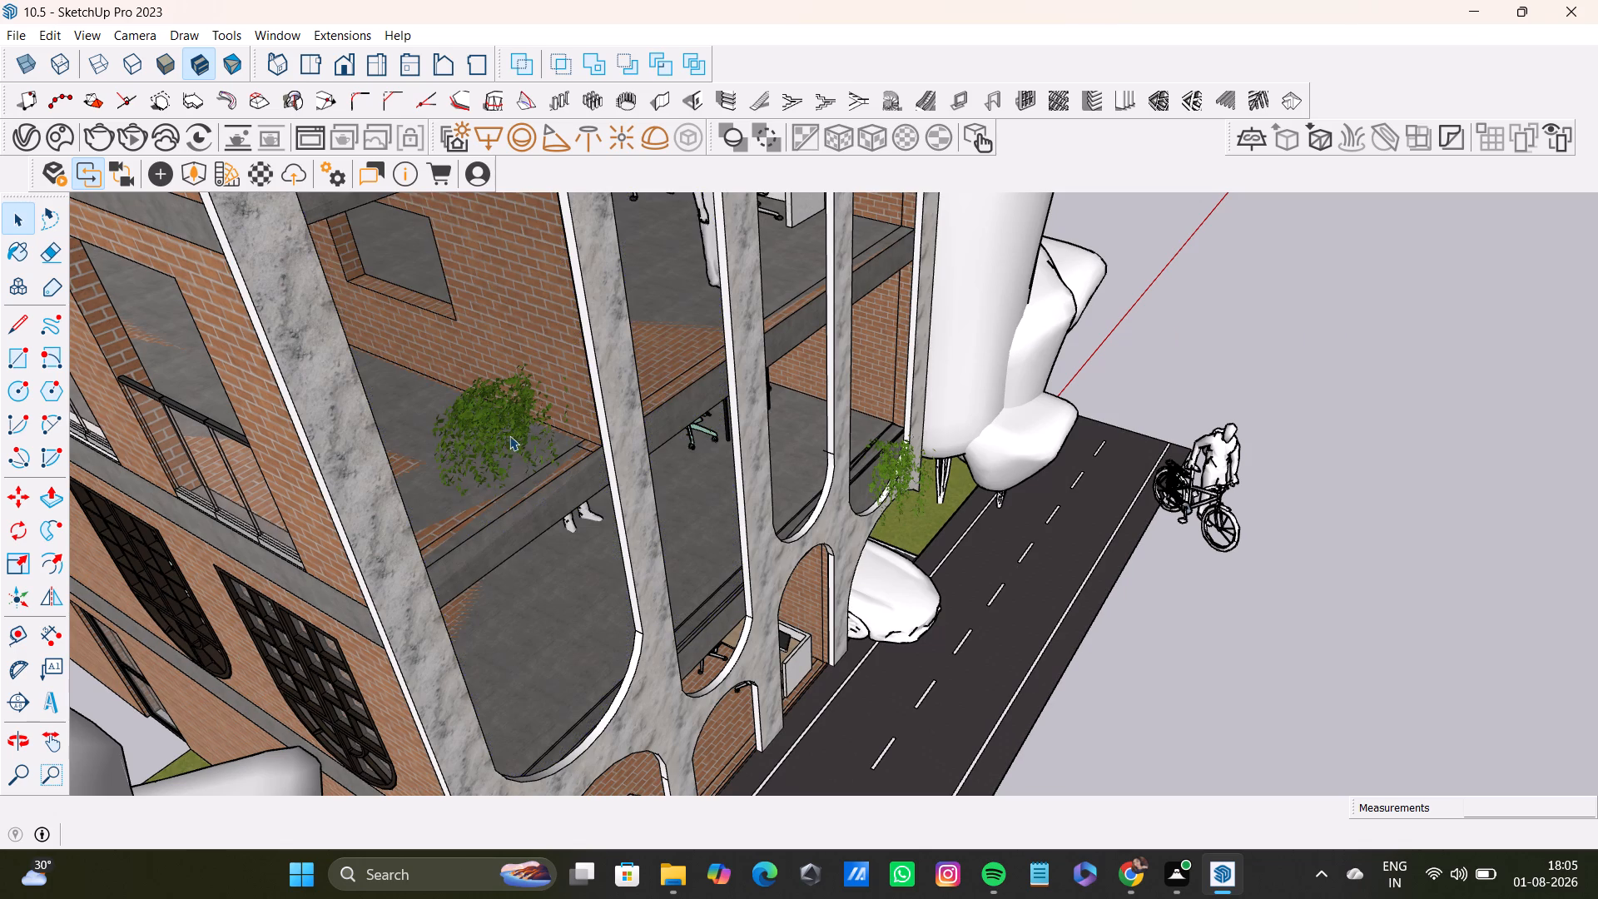
left_click(513, 435)
middle_click_drag(434, 536, 518, 501)
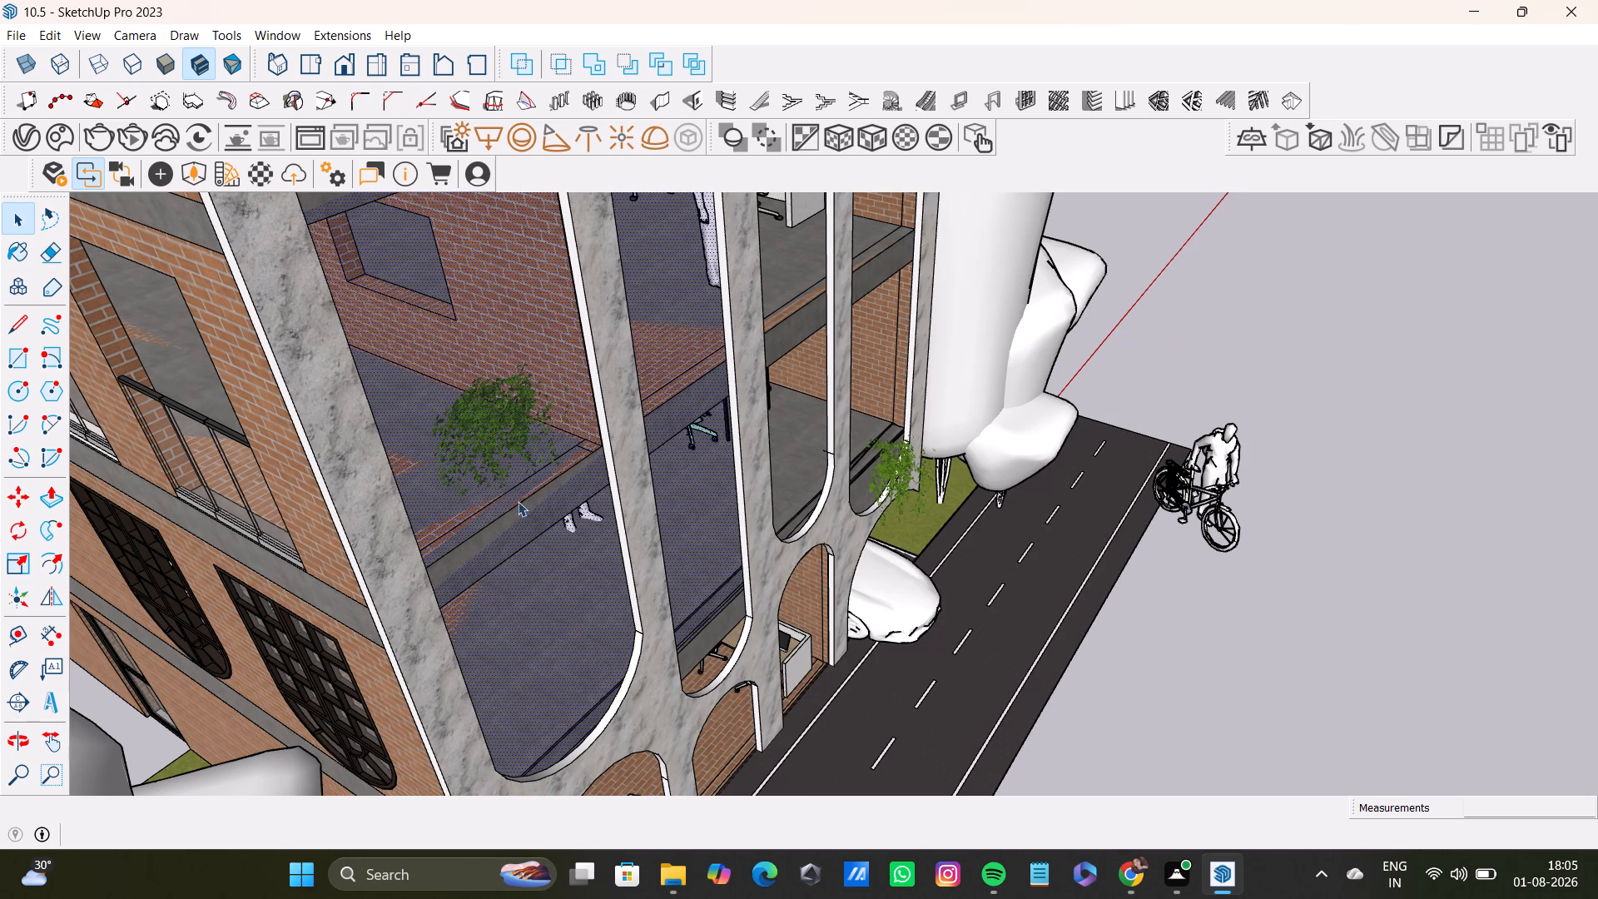
middle_click_drag(518, 501, 676, 519)
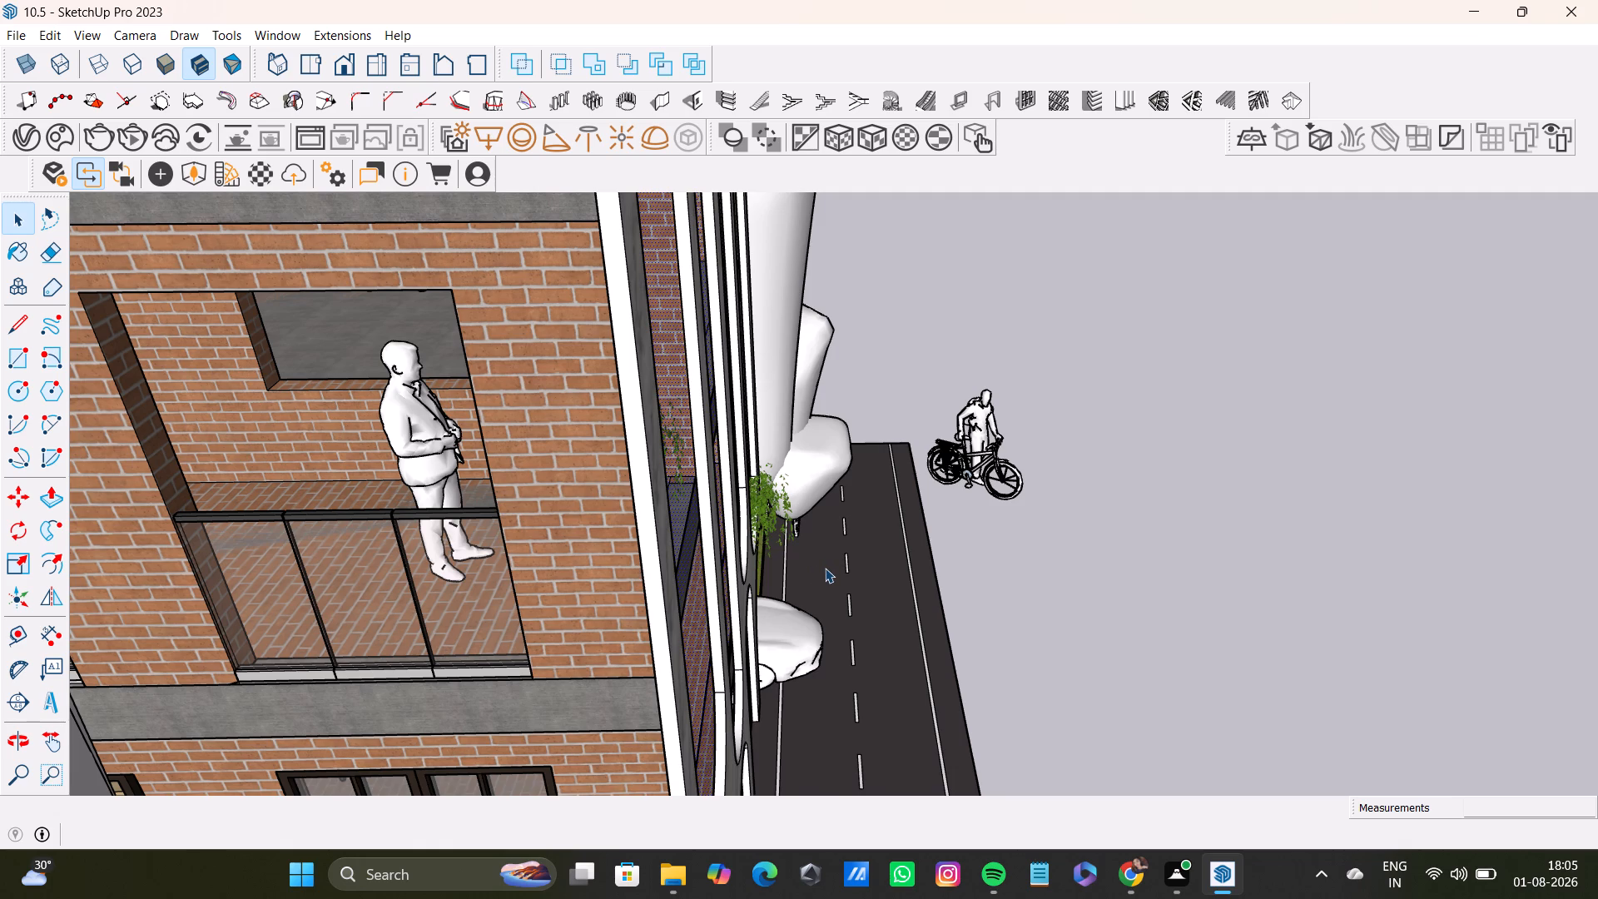
middle_click_drag(741, 531, 543, 574)
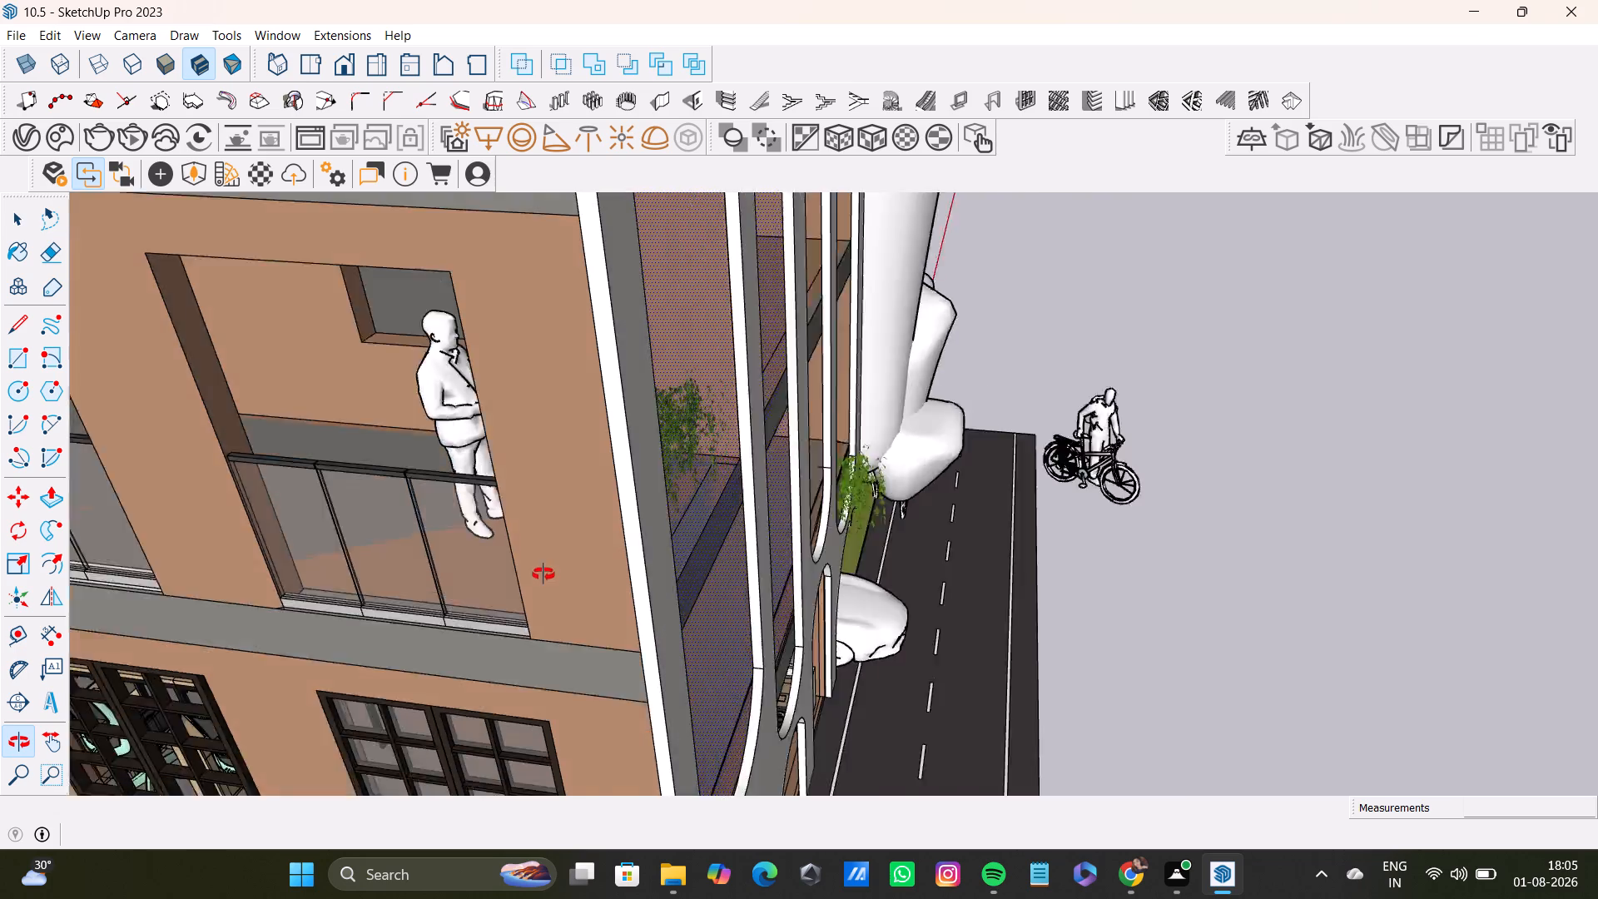
middle_click_drag(543, 574, 638, 509)
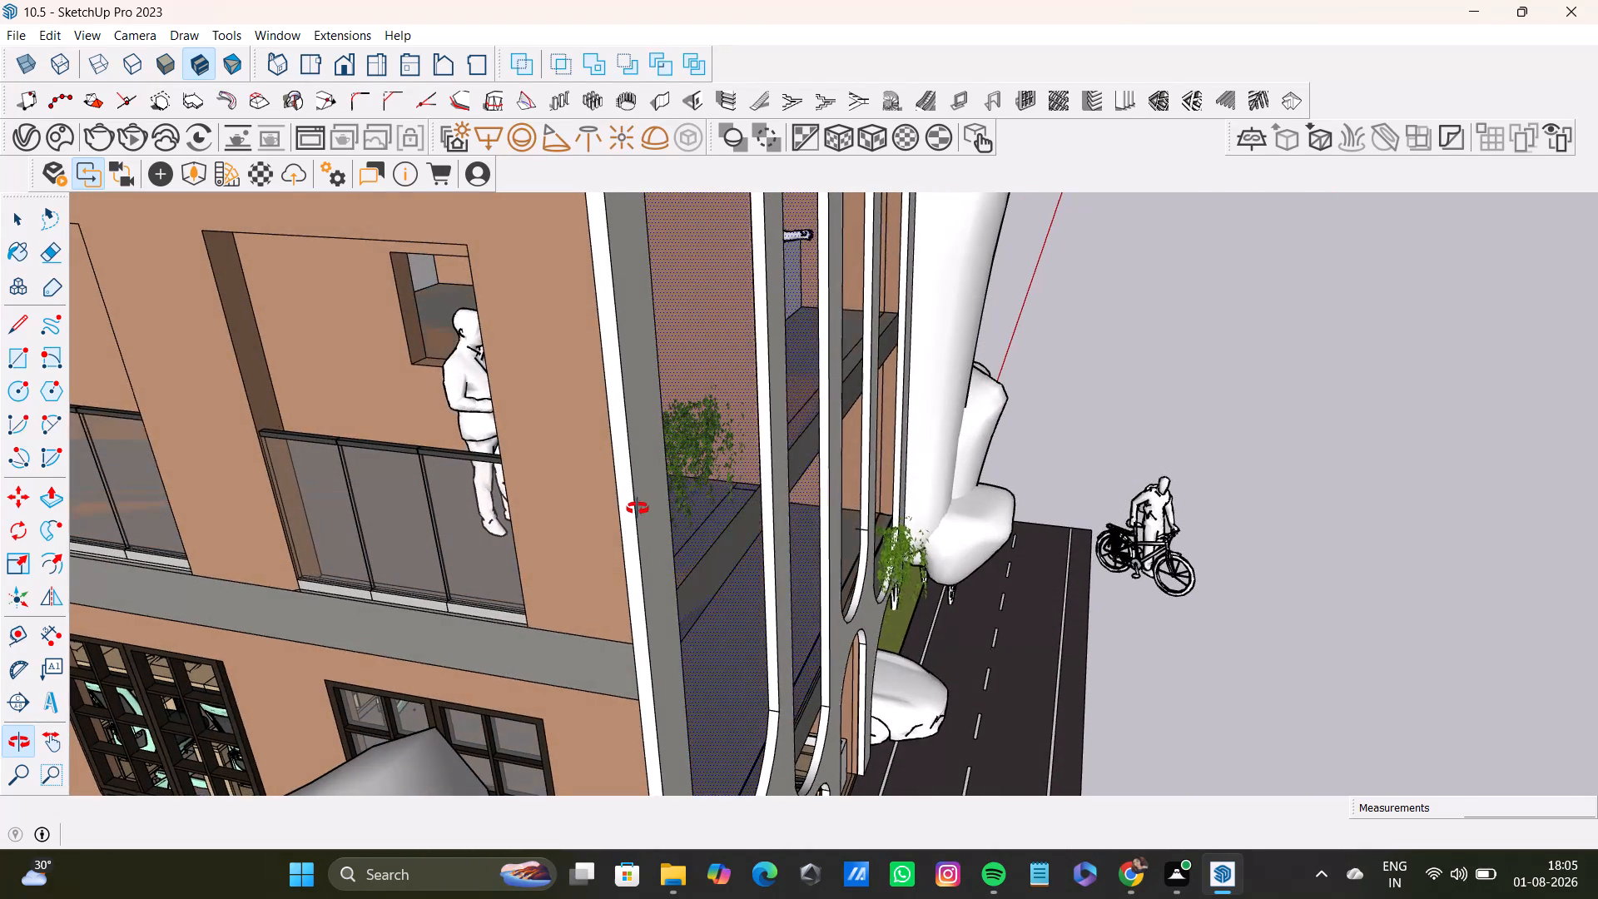
middle_click_drag(638, 509, 561, 479)
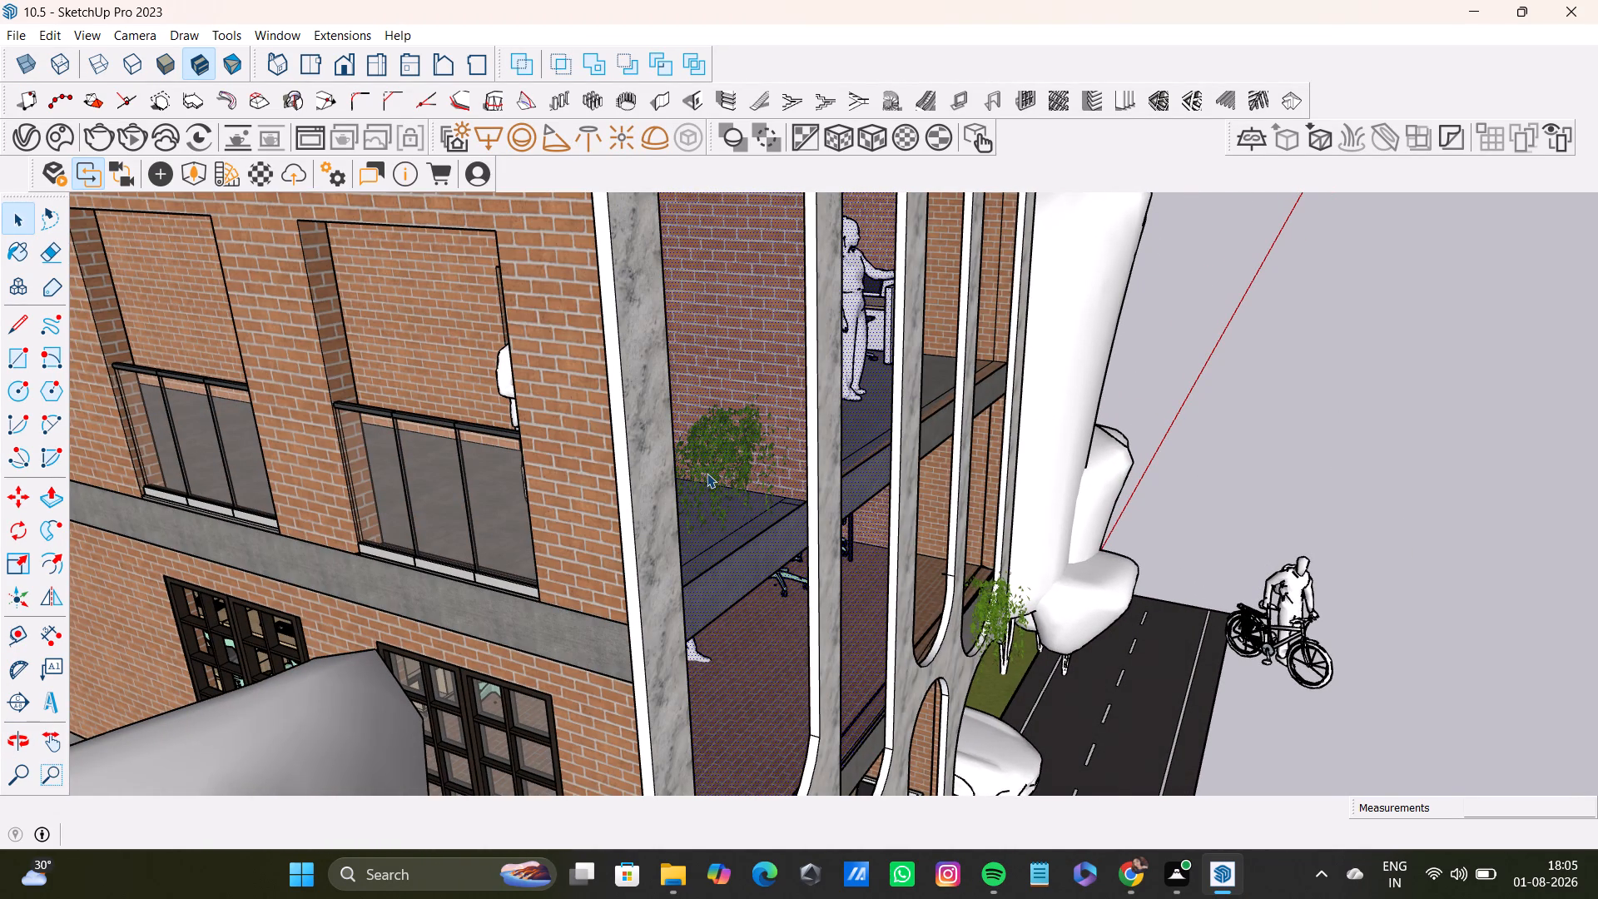
middle_click_drag(749, 482, 758, 482)
middle_click_drag(758, 482, 1097, 552)
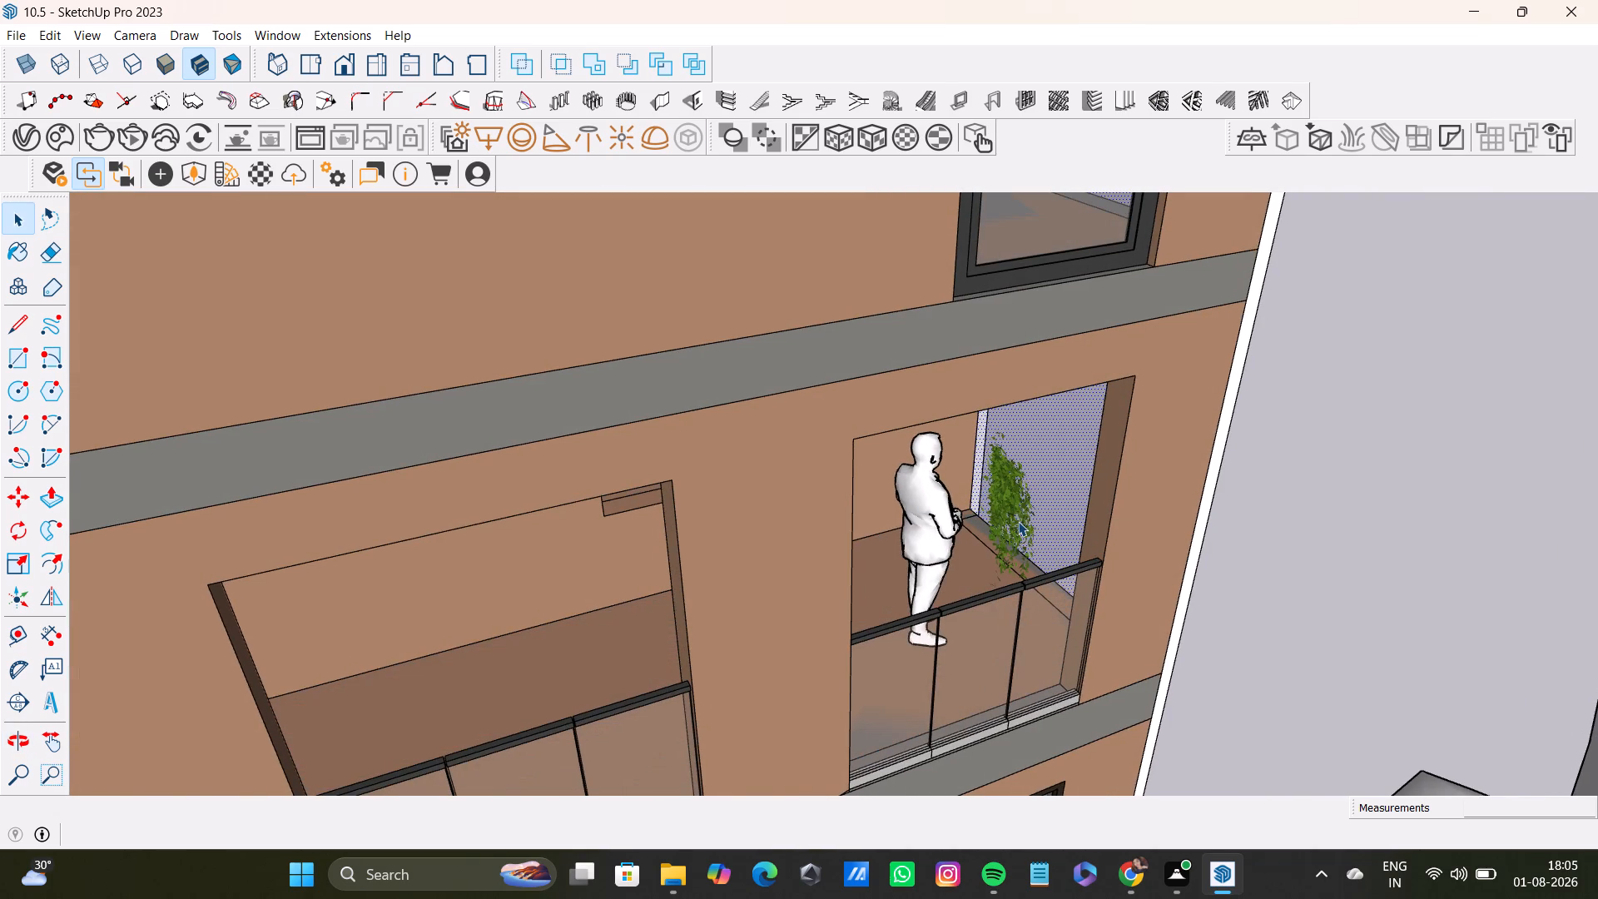
left_click(1018, 521)
key("Delete")
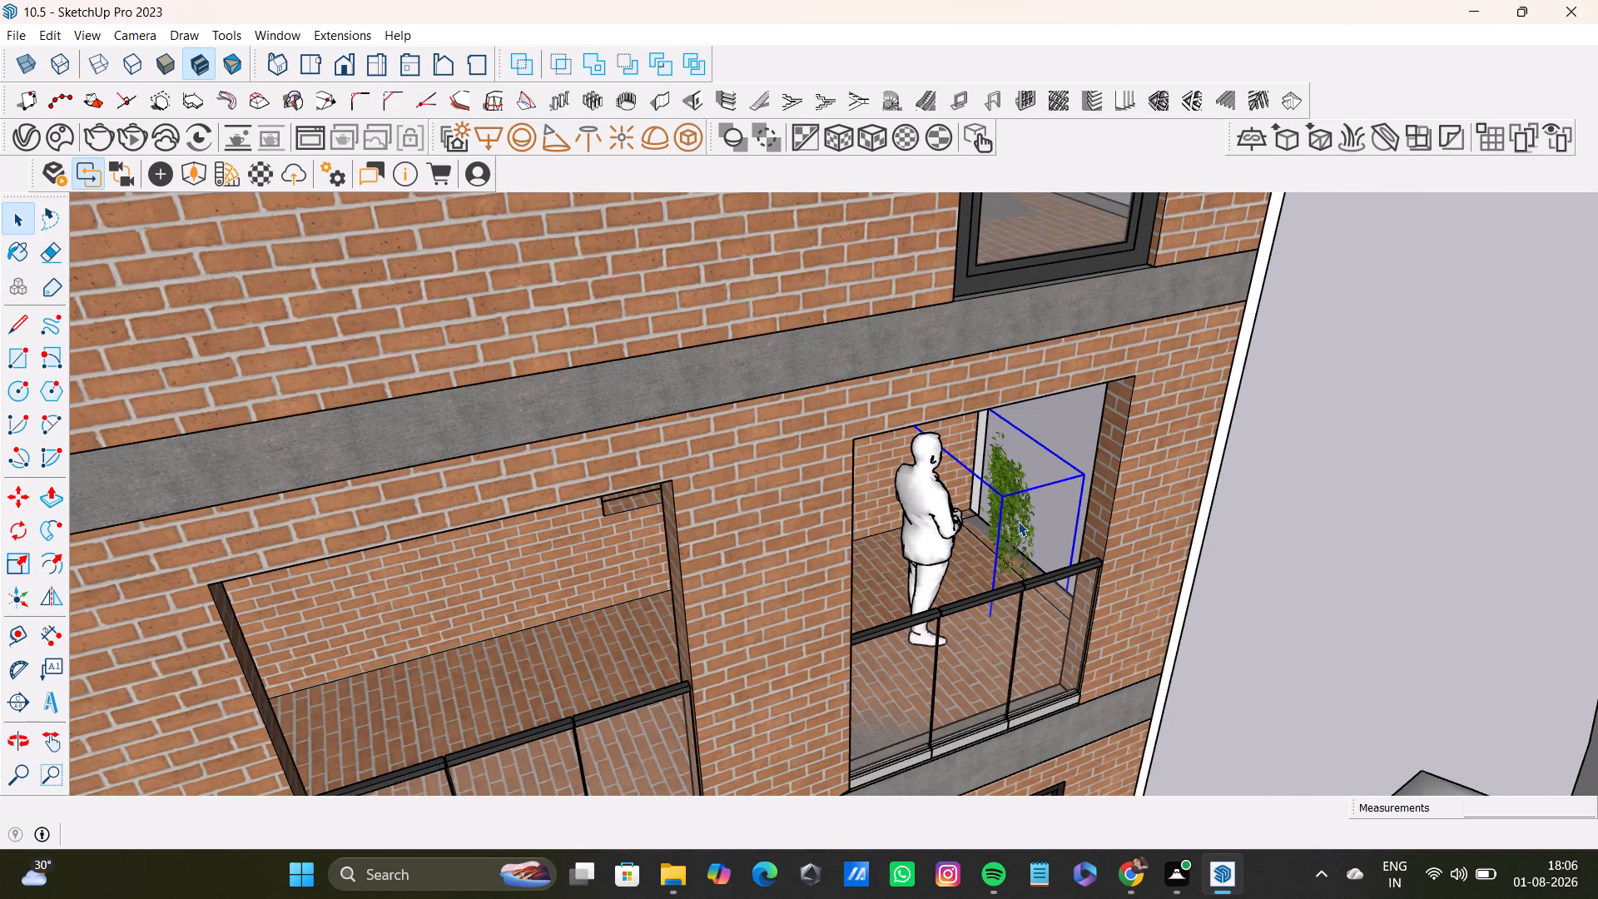
Hide the tall glazing face behind the marble facade that spans the end bay opposite the parked car and its neighbouring bay.
middle_click_drag(1037, 515, 444, 489)
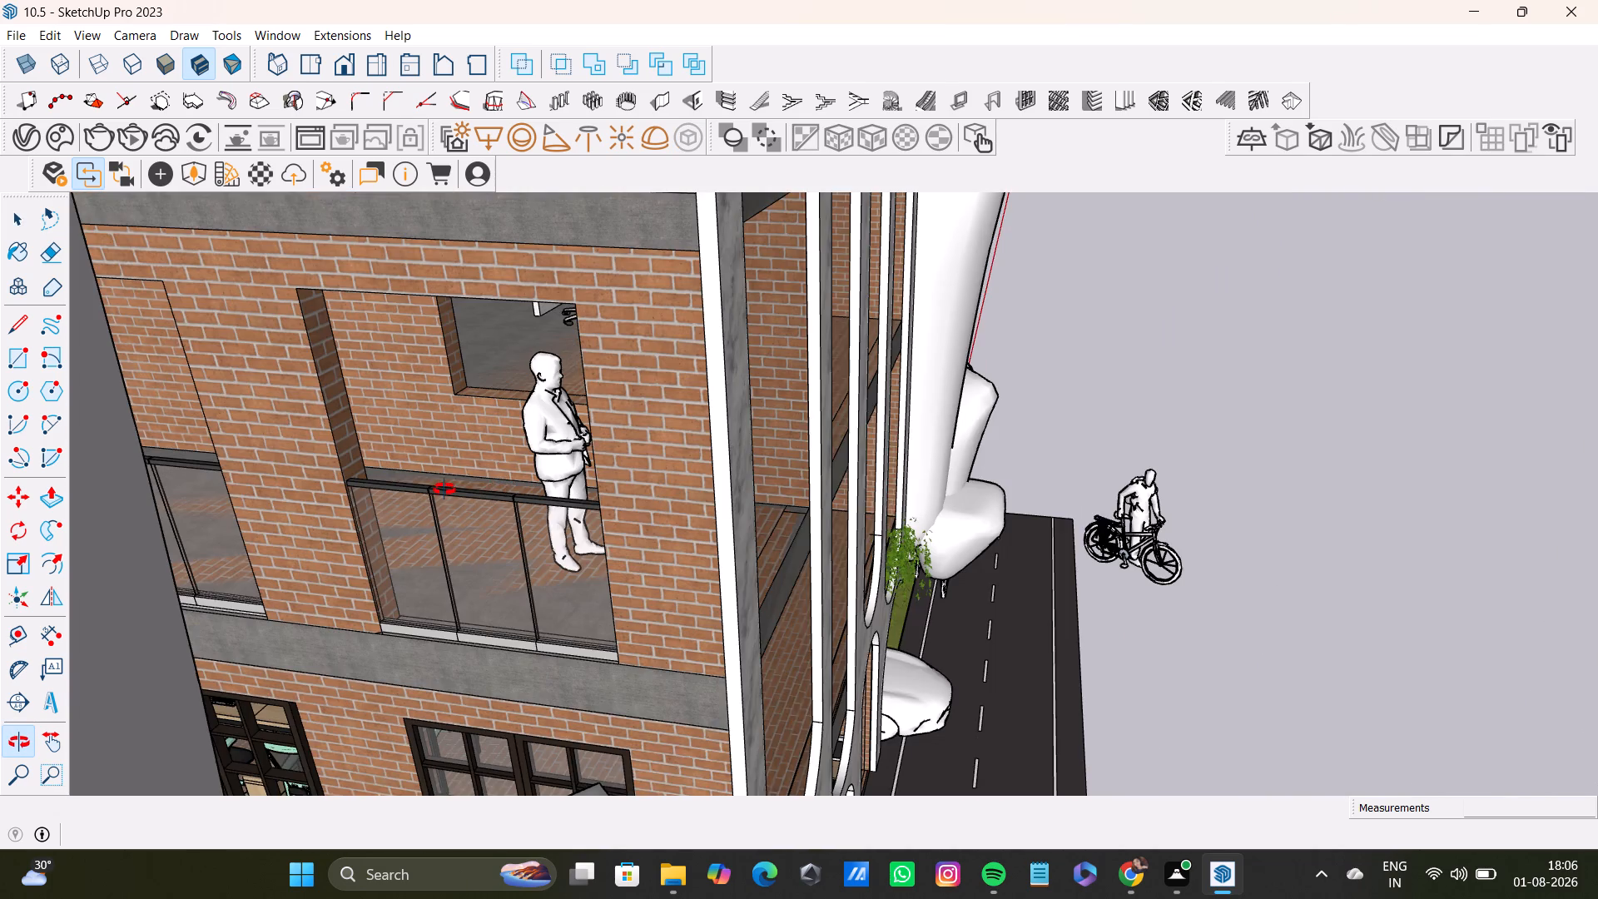
middle_click_drag(444, 489, 285, 490)
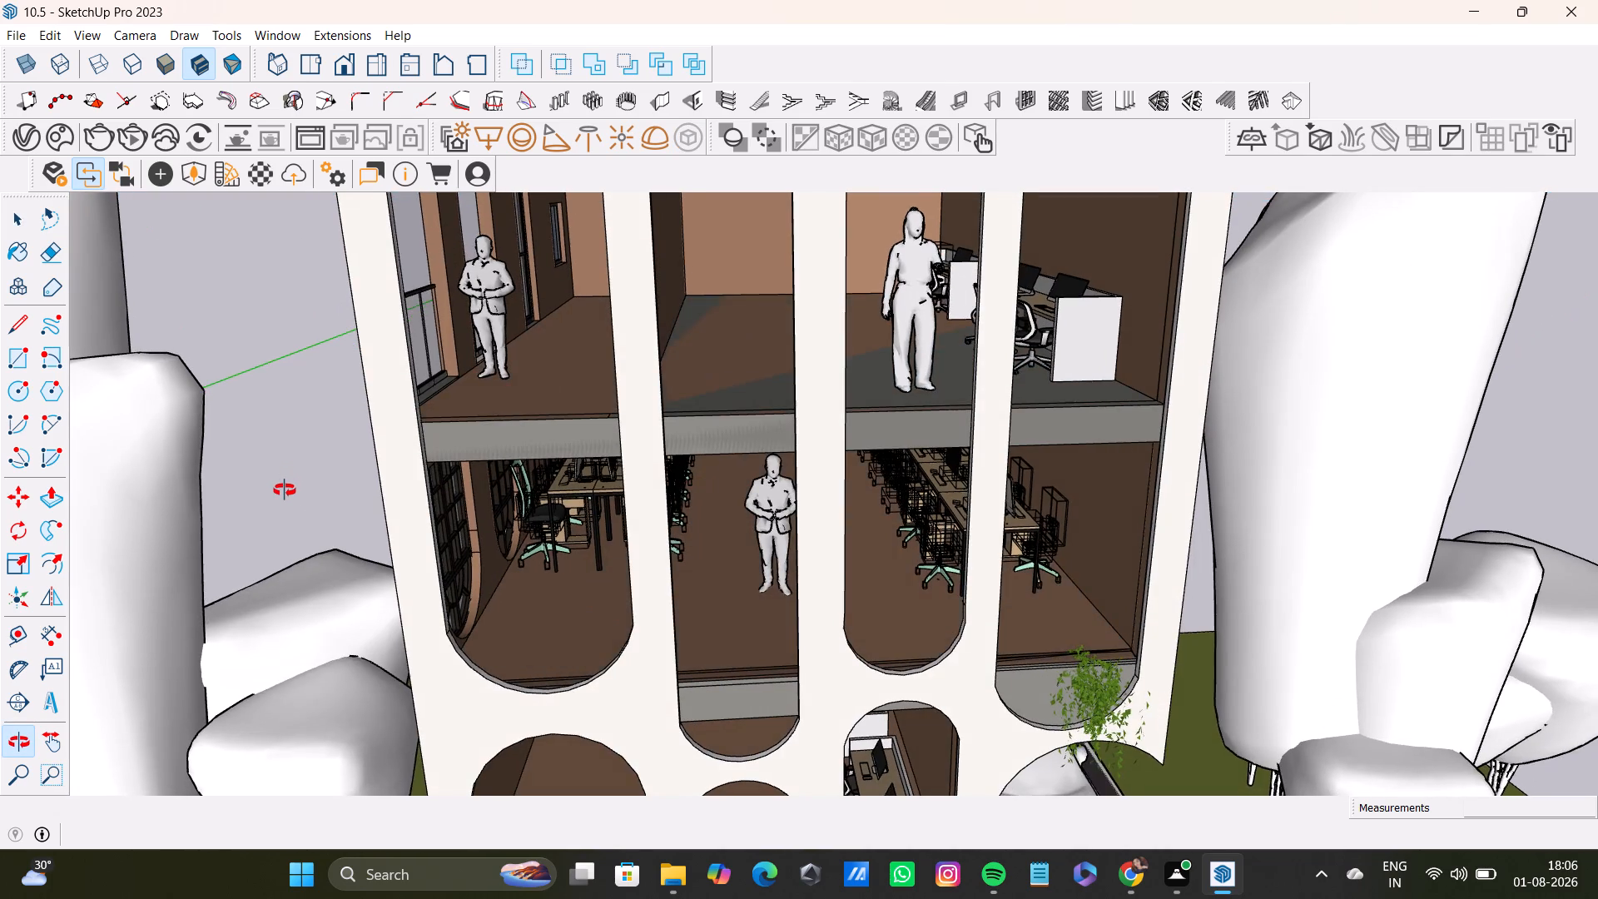
middle_click_drag(285, 490, 379, 503)
scroll(598, 547, "down", 14)
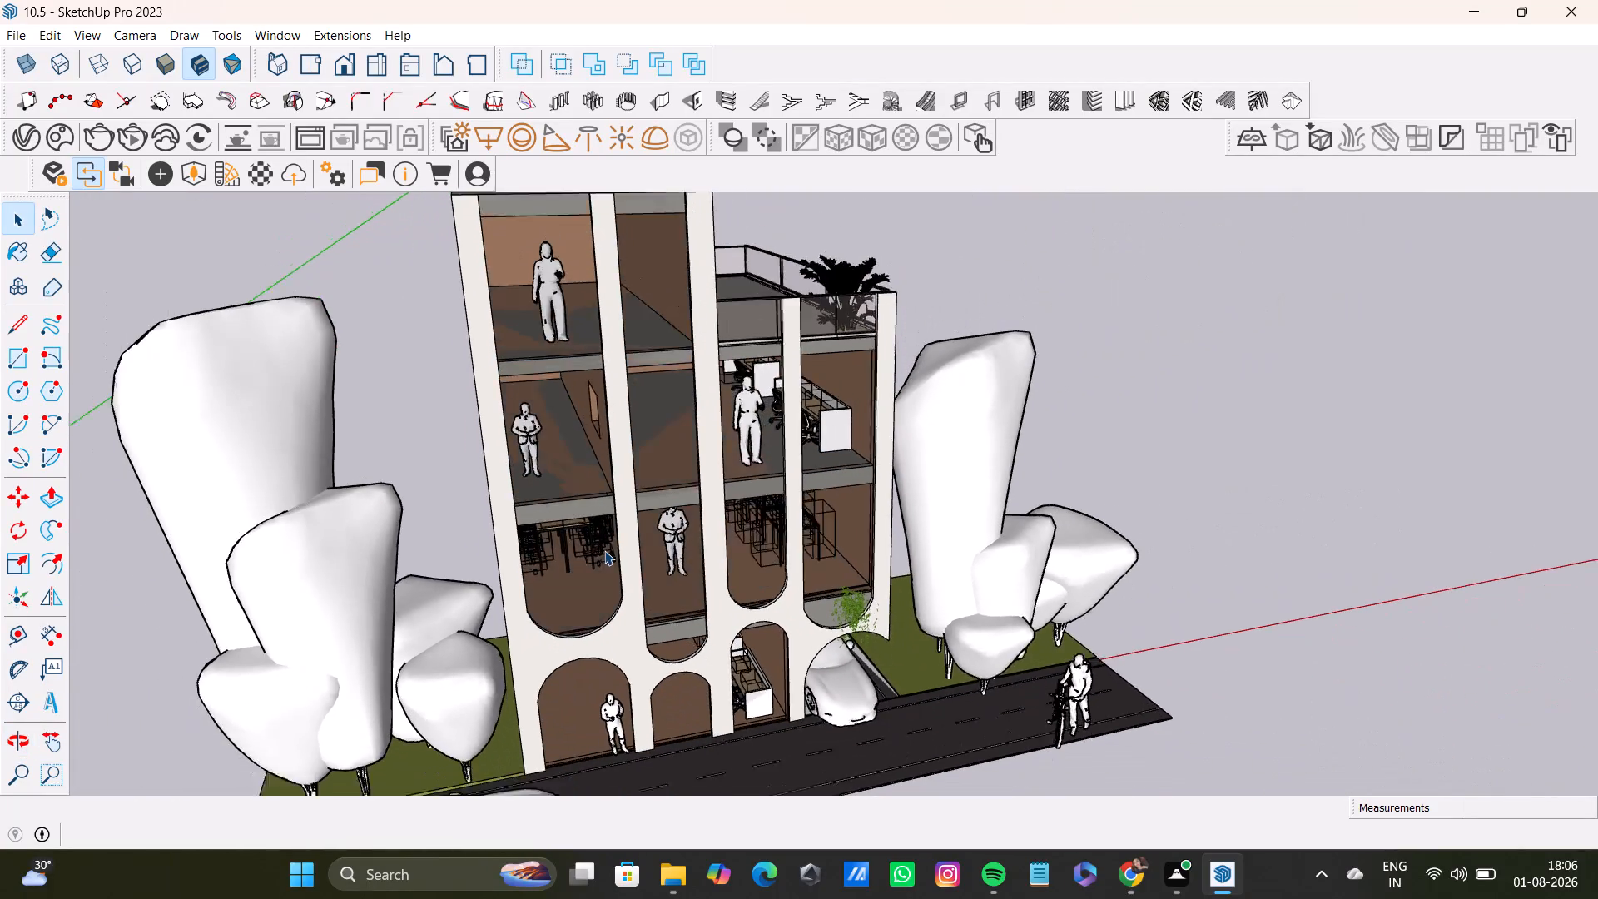
middle_click_drag(663, 567, 736, 460)
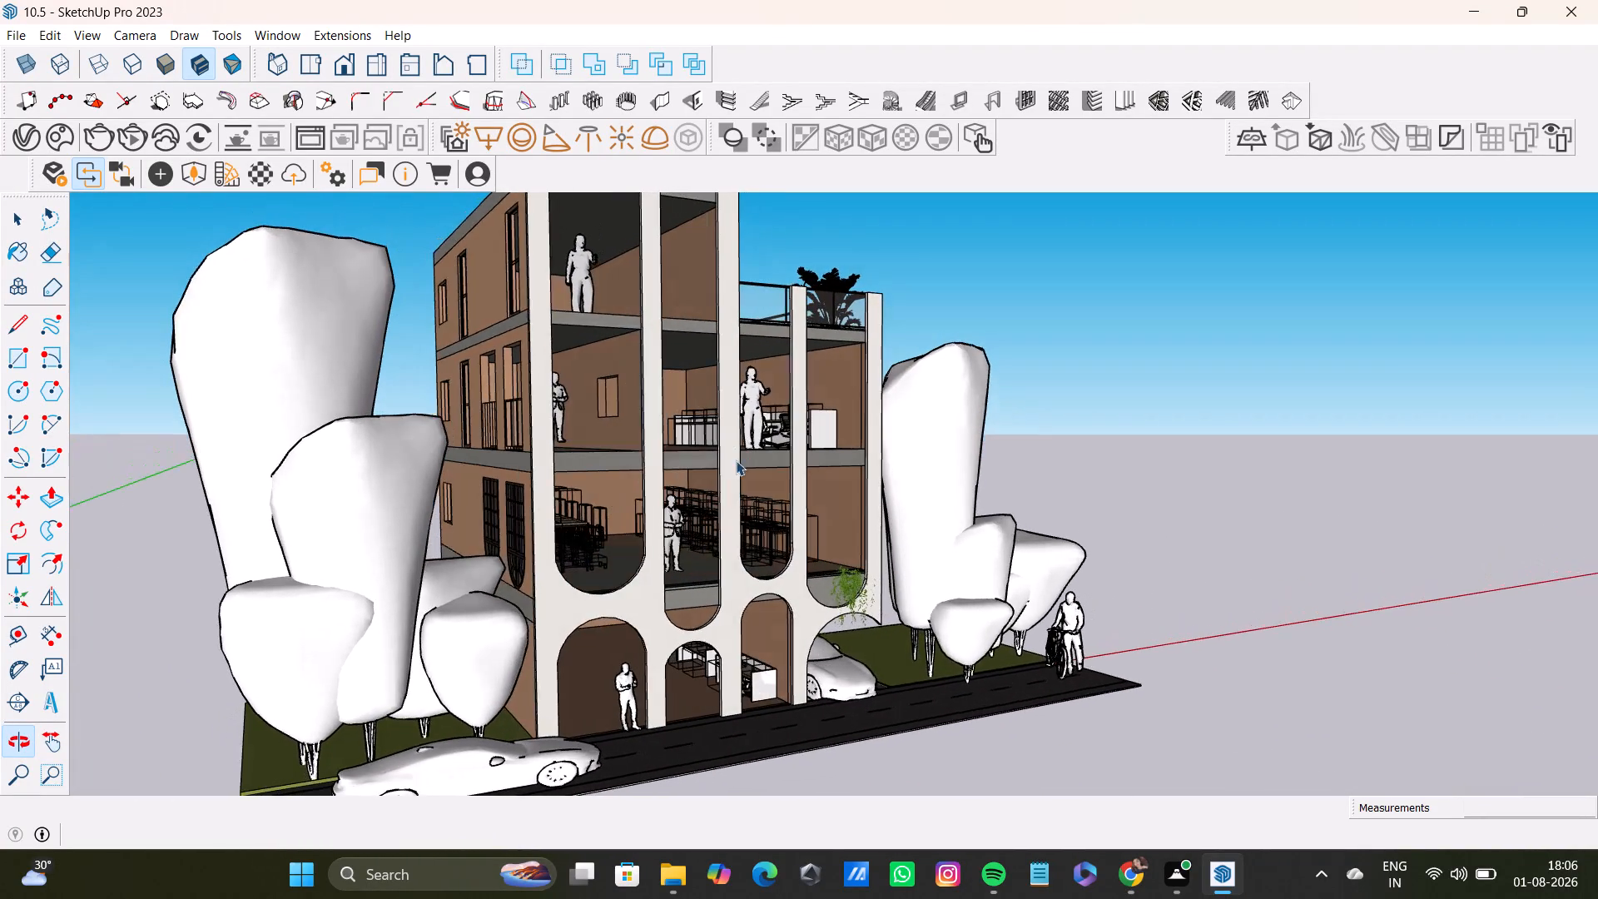
left_click(847, 598)
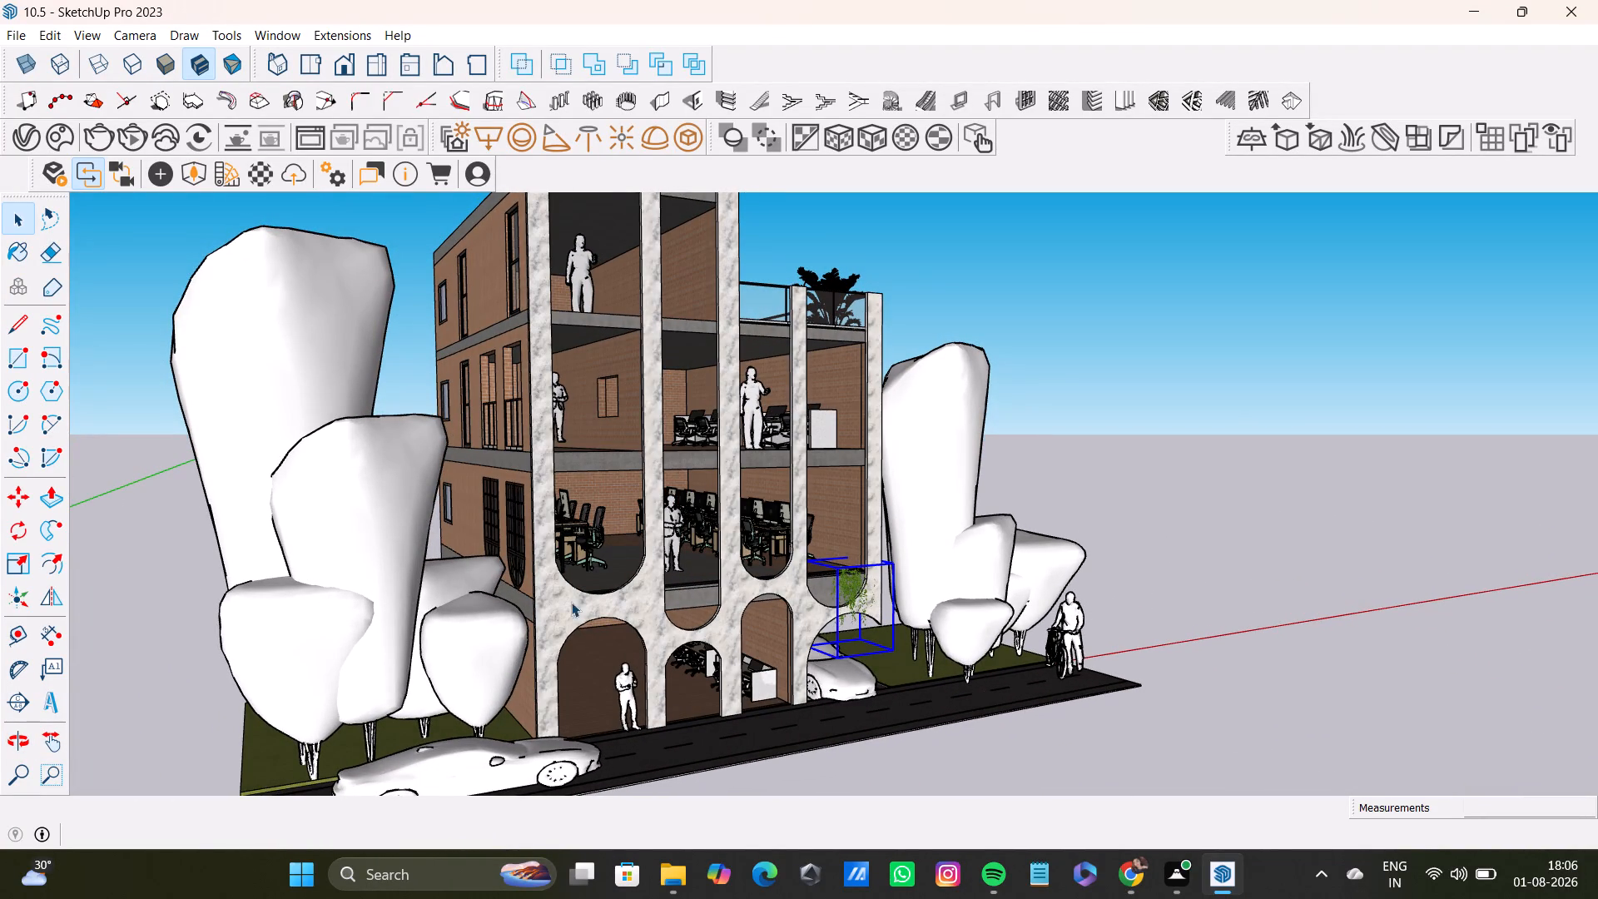
key("space")
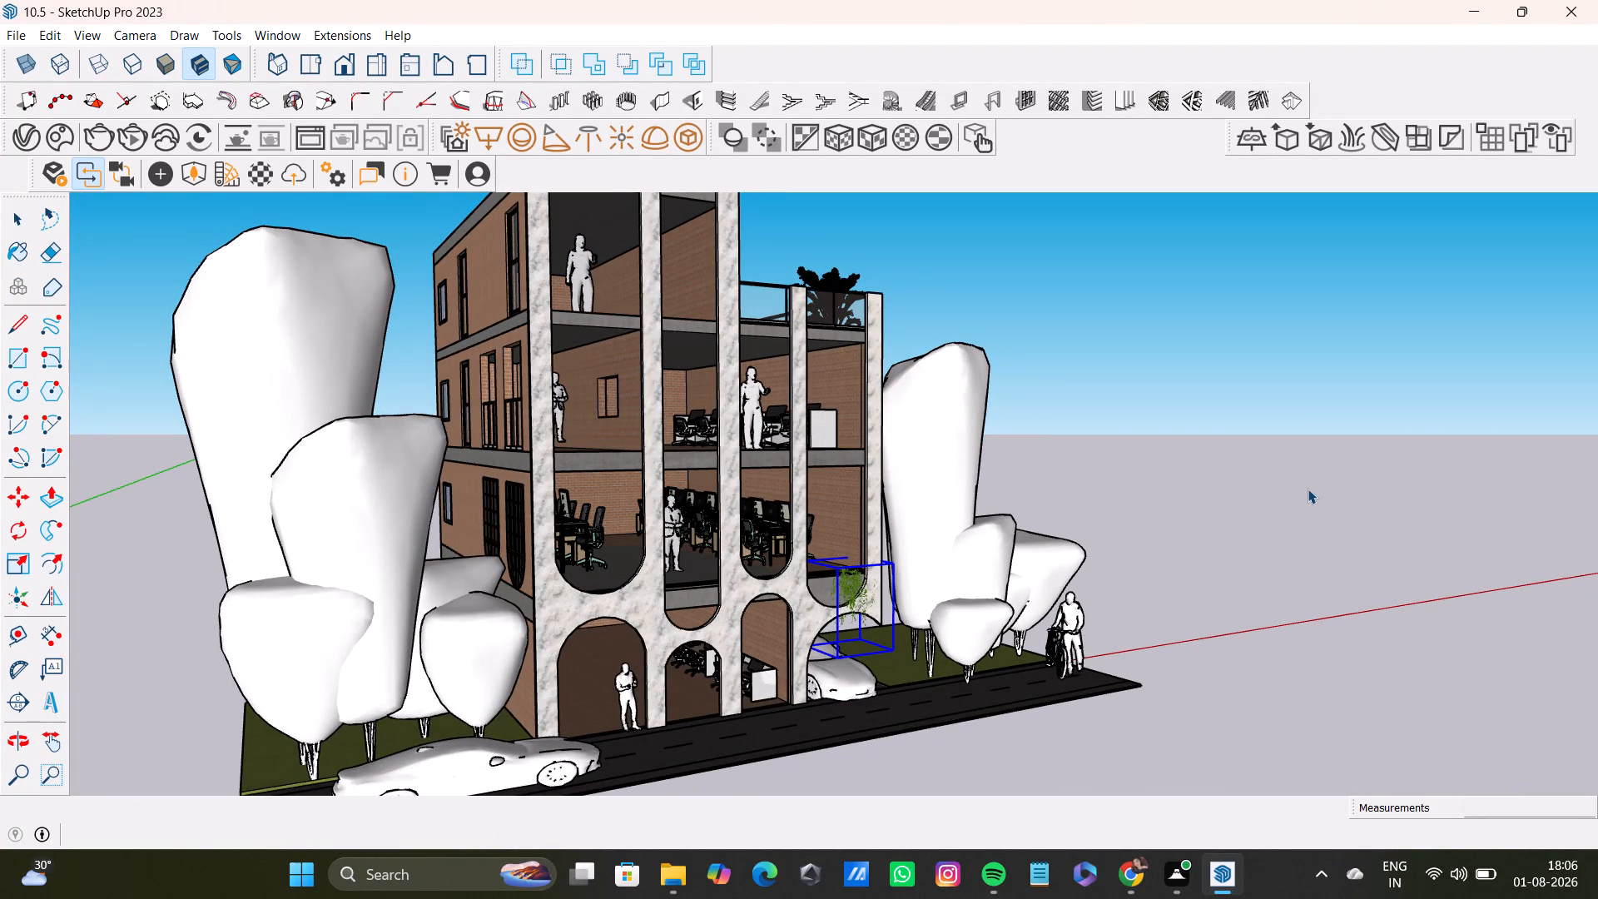
left_click(1308, 489)
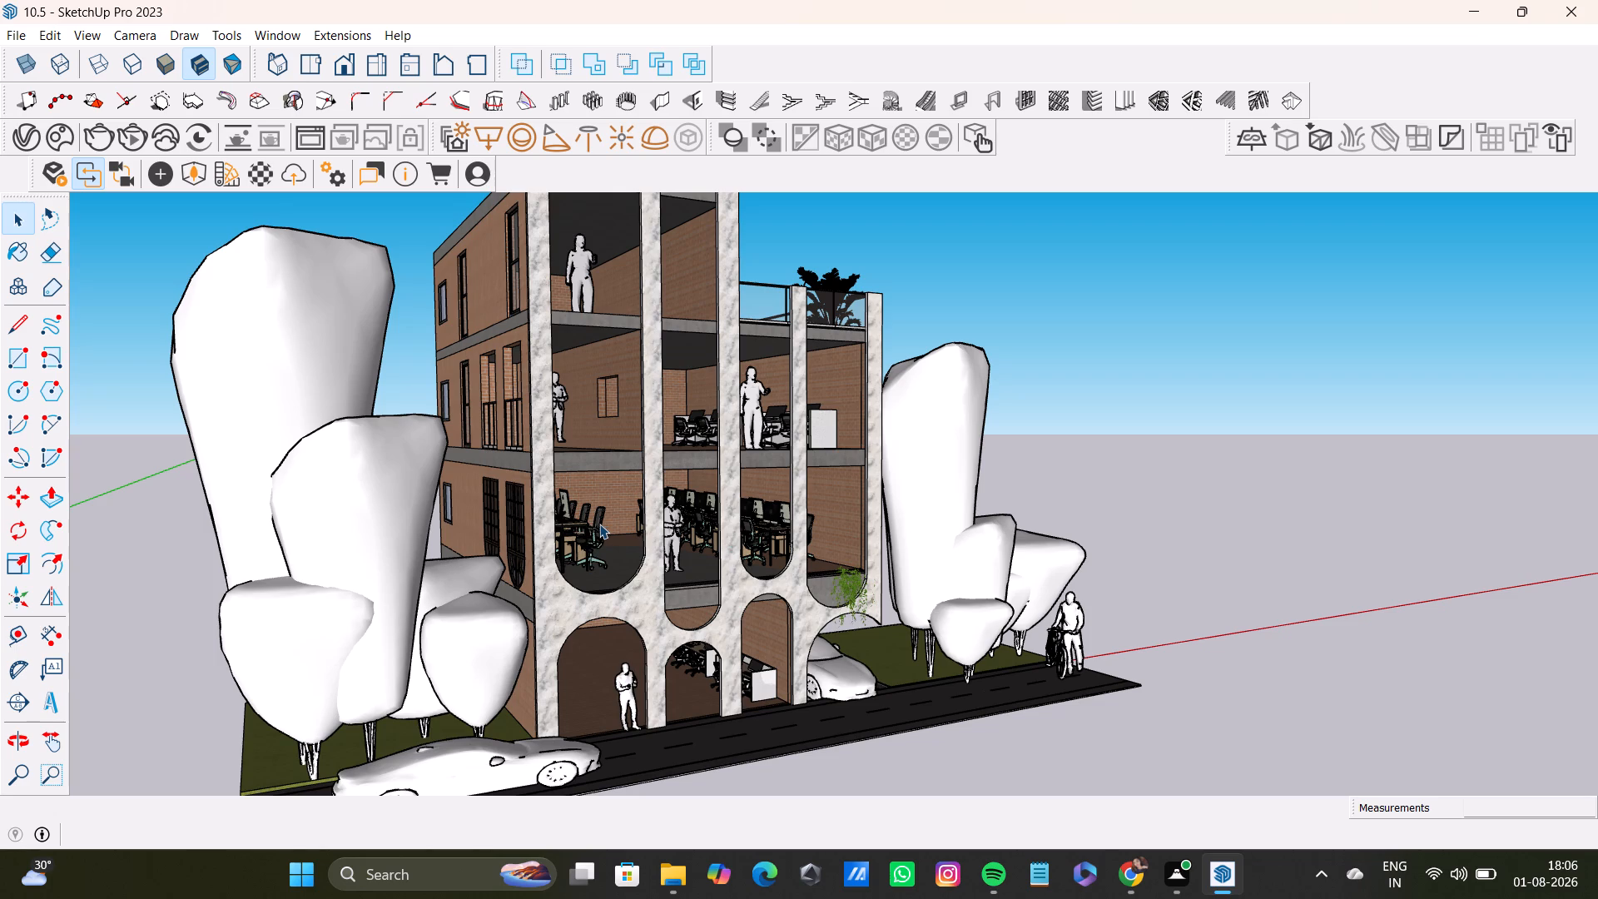
middle_click_drag(1148, 592, 1055, 529)
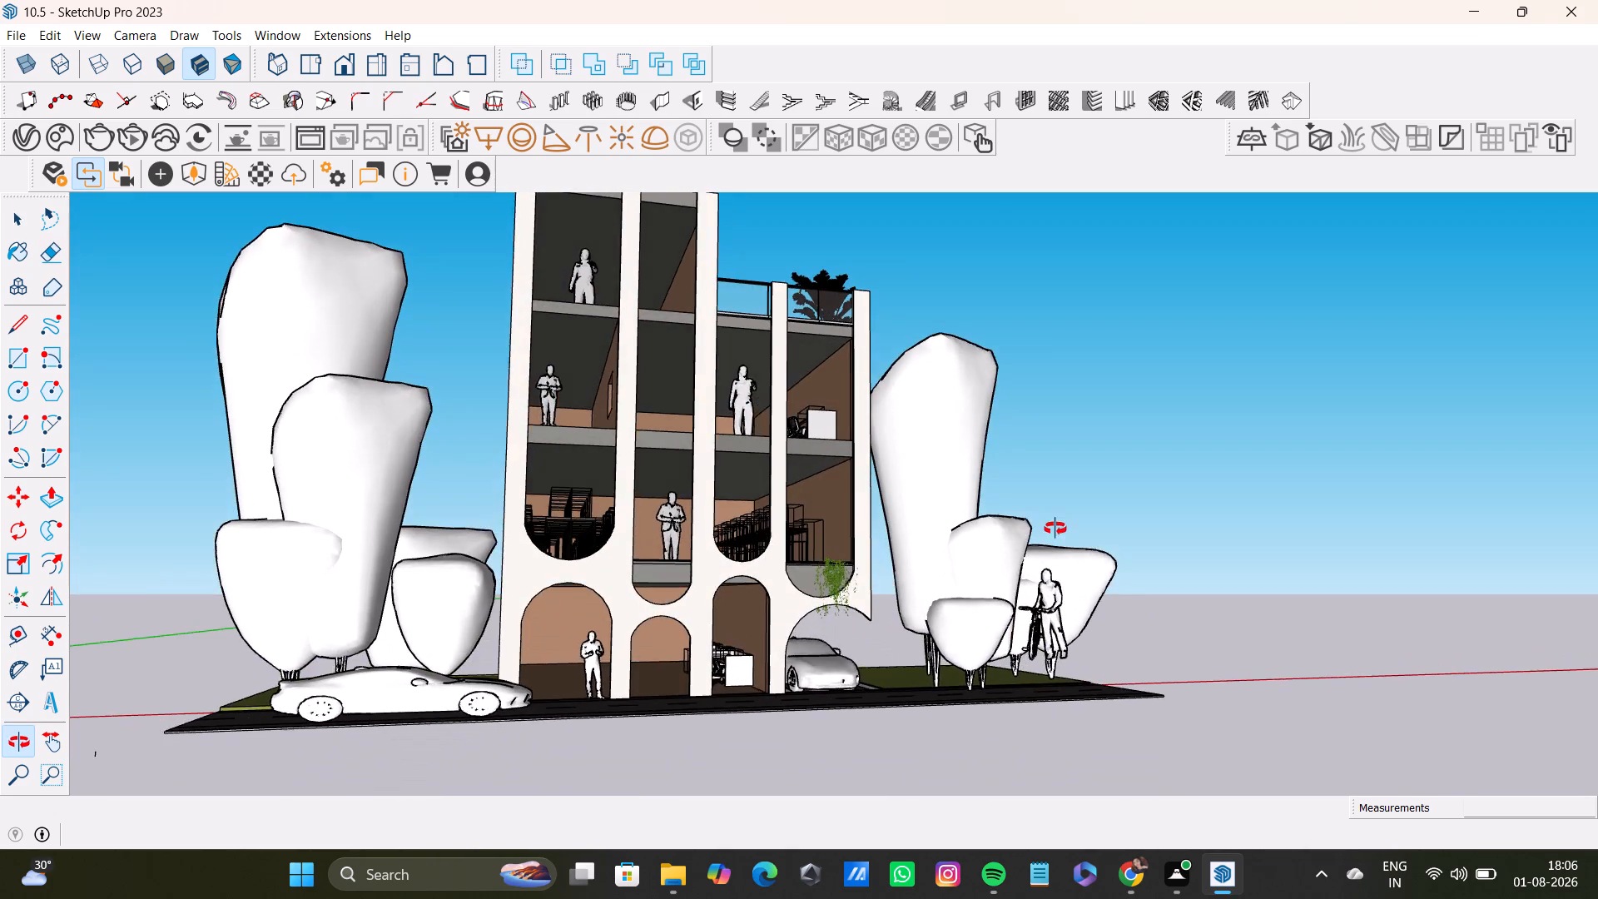
middle_click_drag(1055, 529, 1177, 582)
left_click(602, 523)
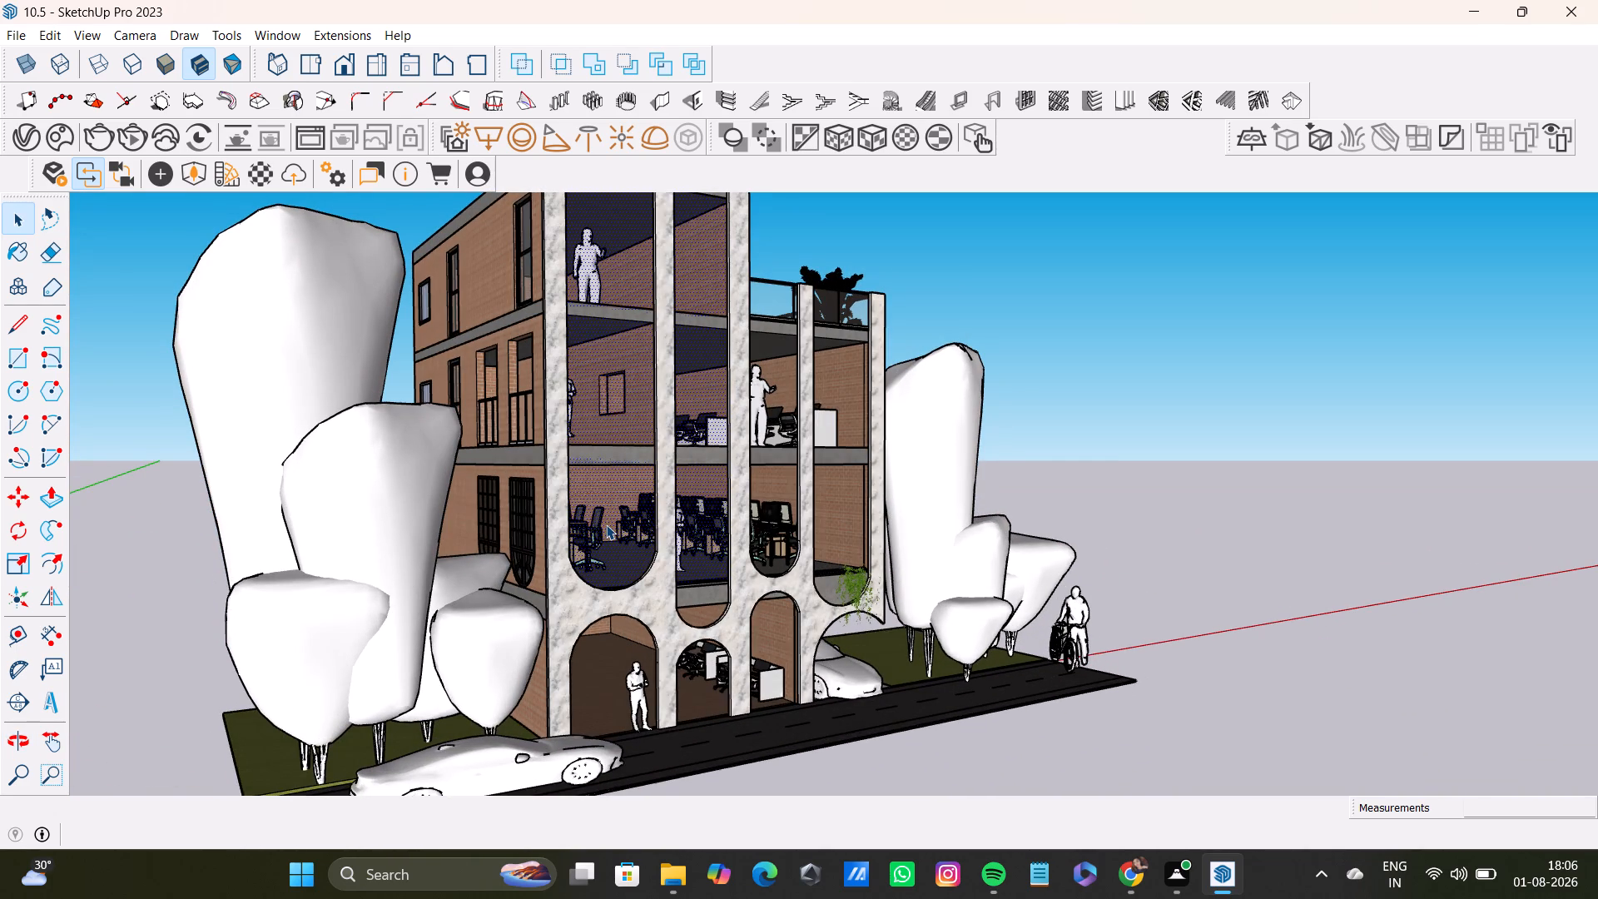
right_click(606, 524)
right_click(606, 524)
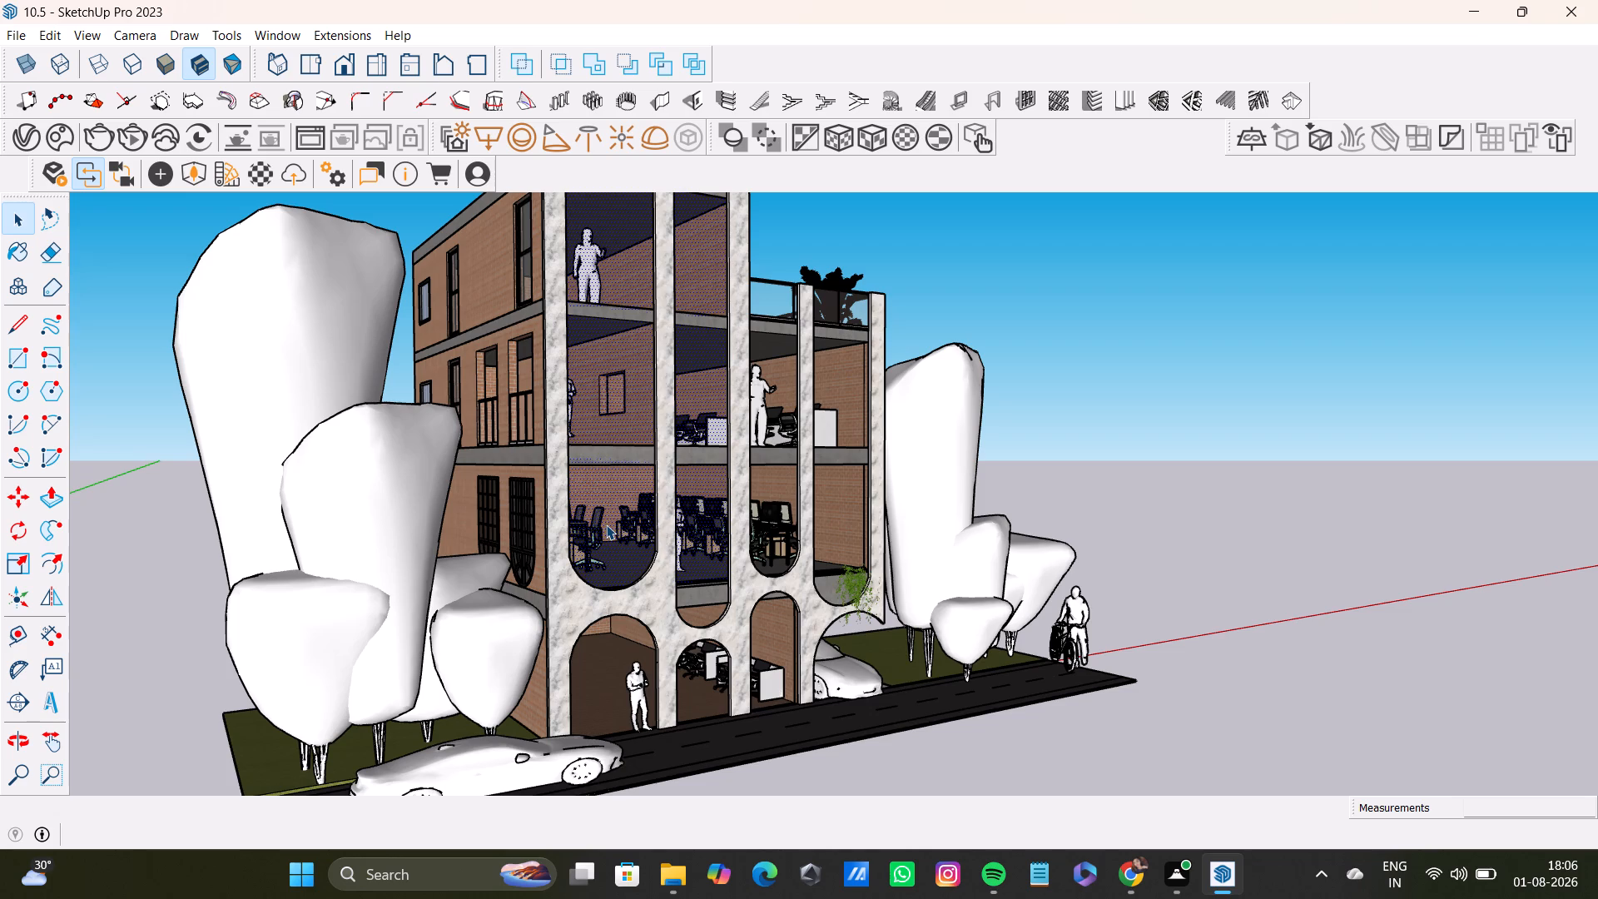
right_click(606, 524)
left_click(659, 582)
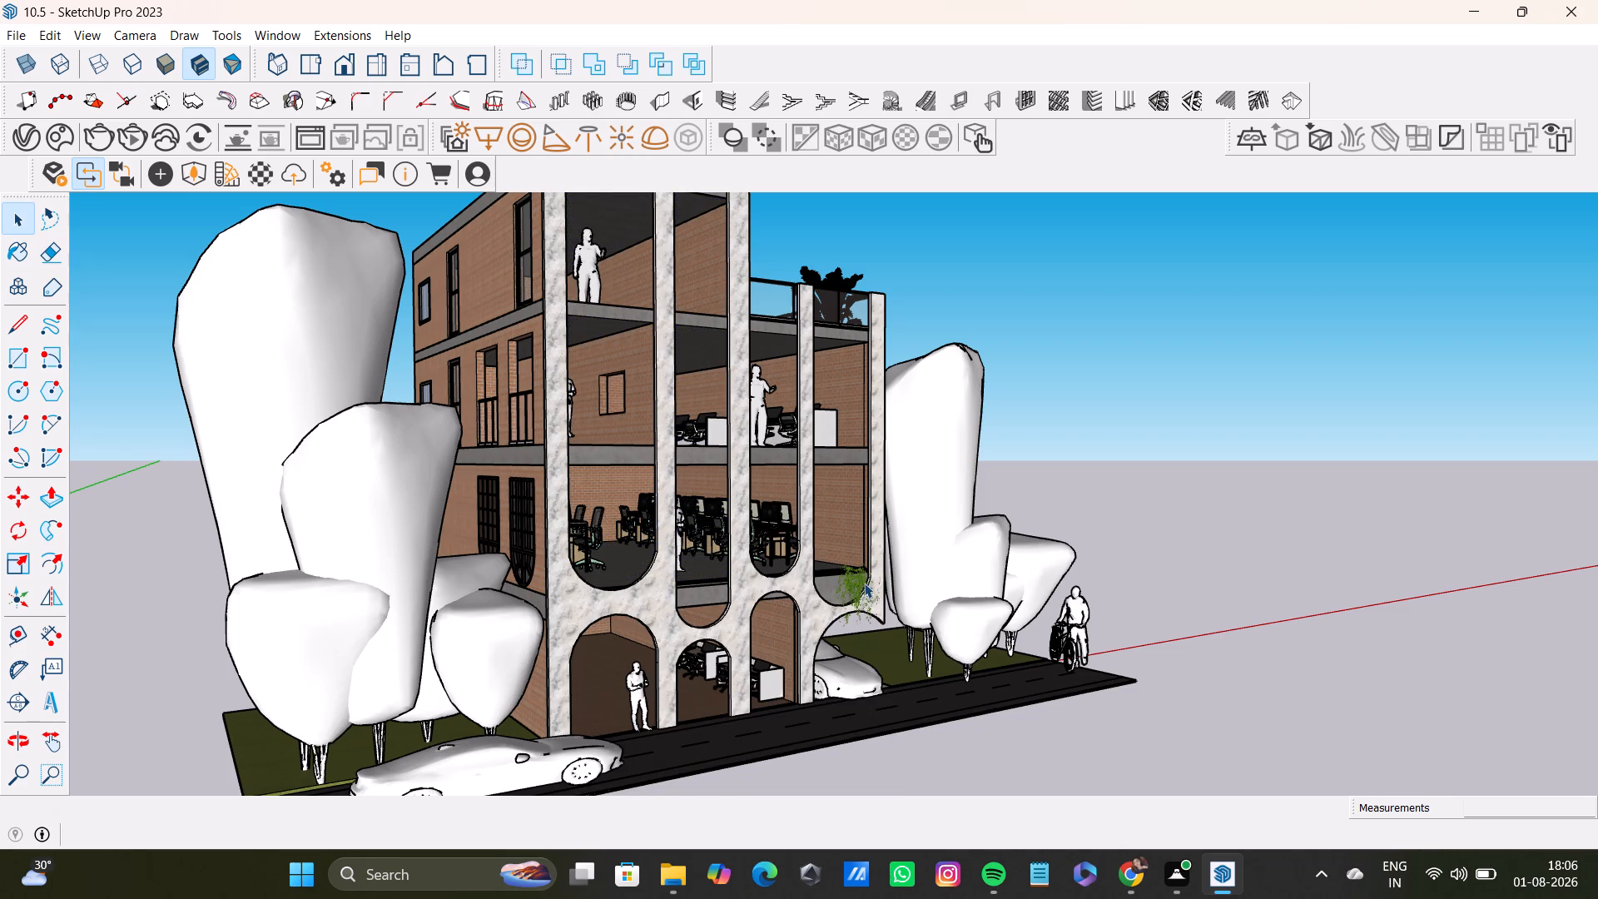
Copy the hanging plant above the parked car about 25' to the opposite end bay, against the slab edge above the lower office.
left_click(857, 586)
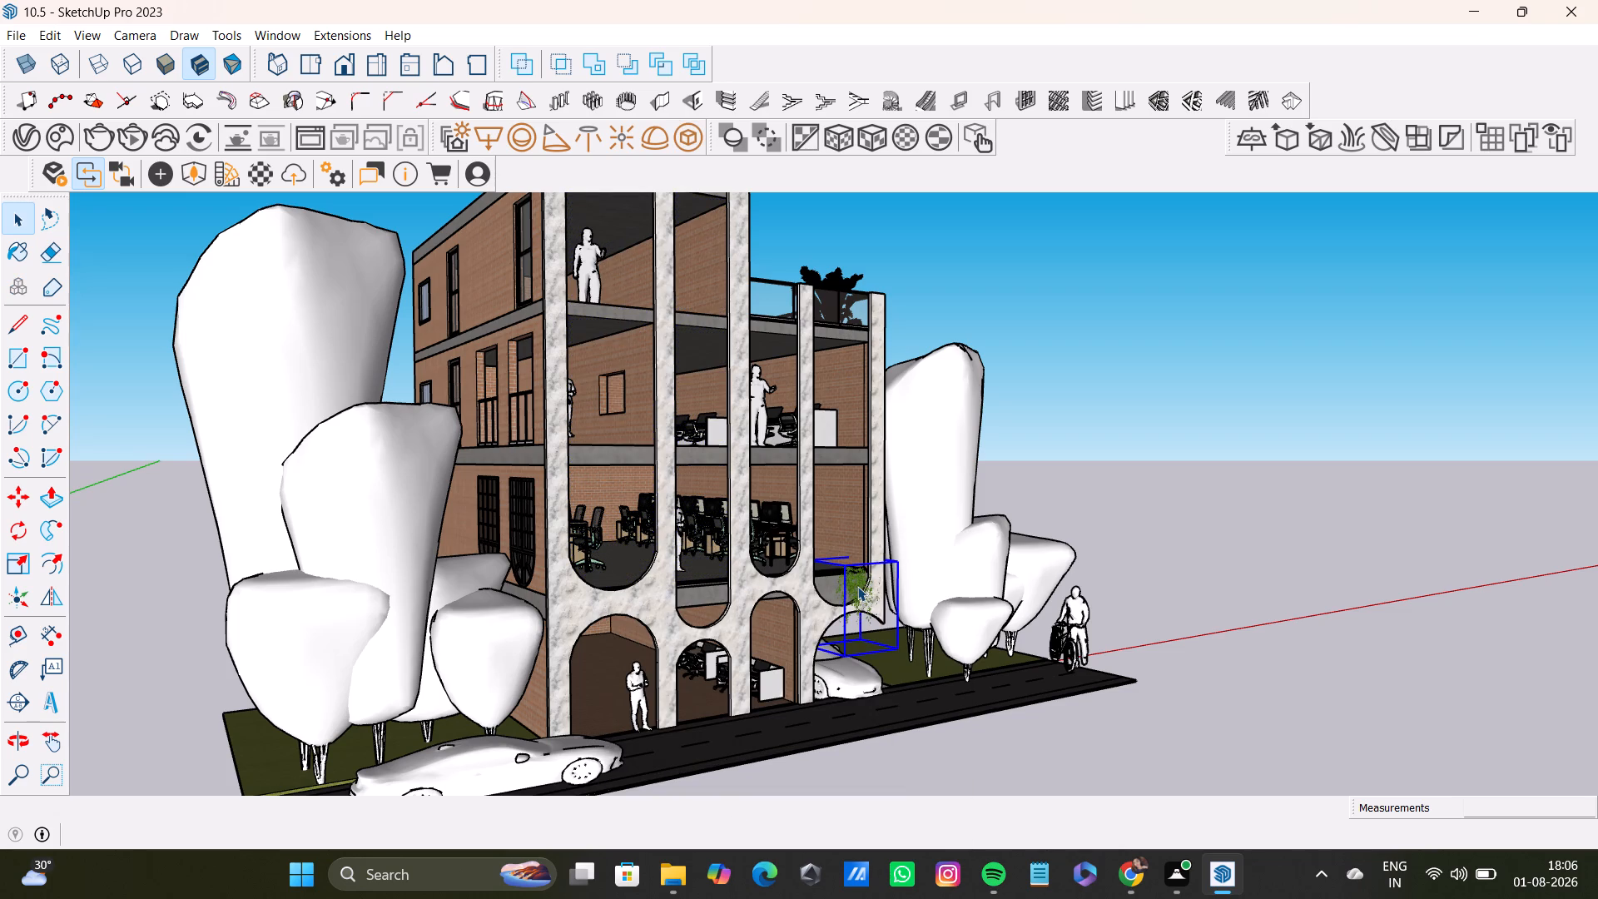
key("m")
left_click(851, 572)
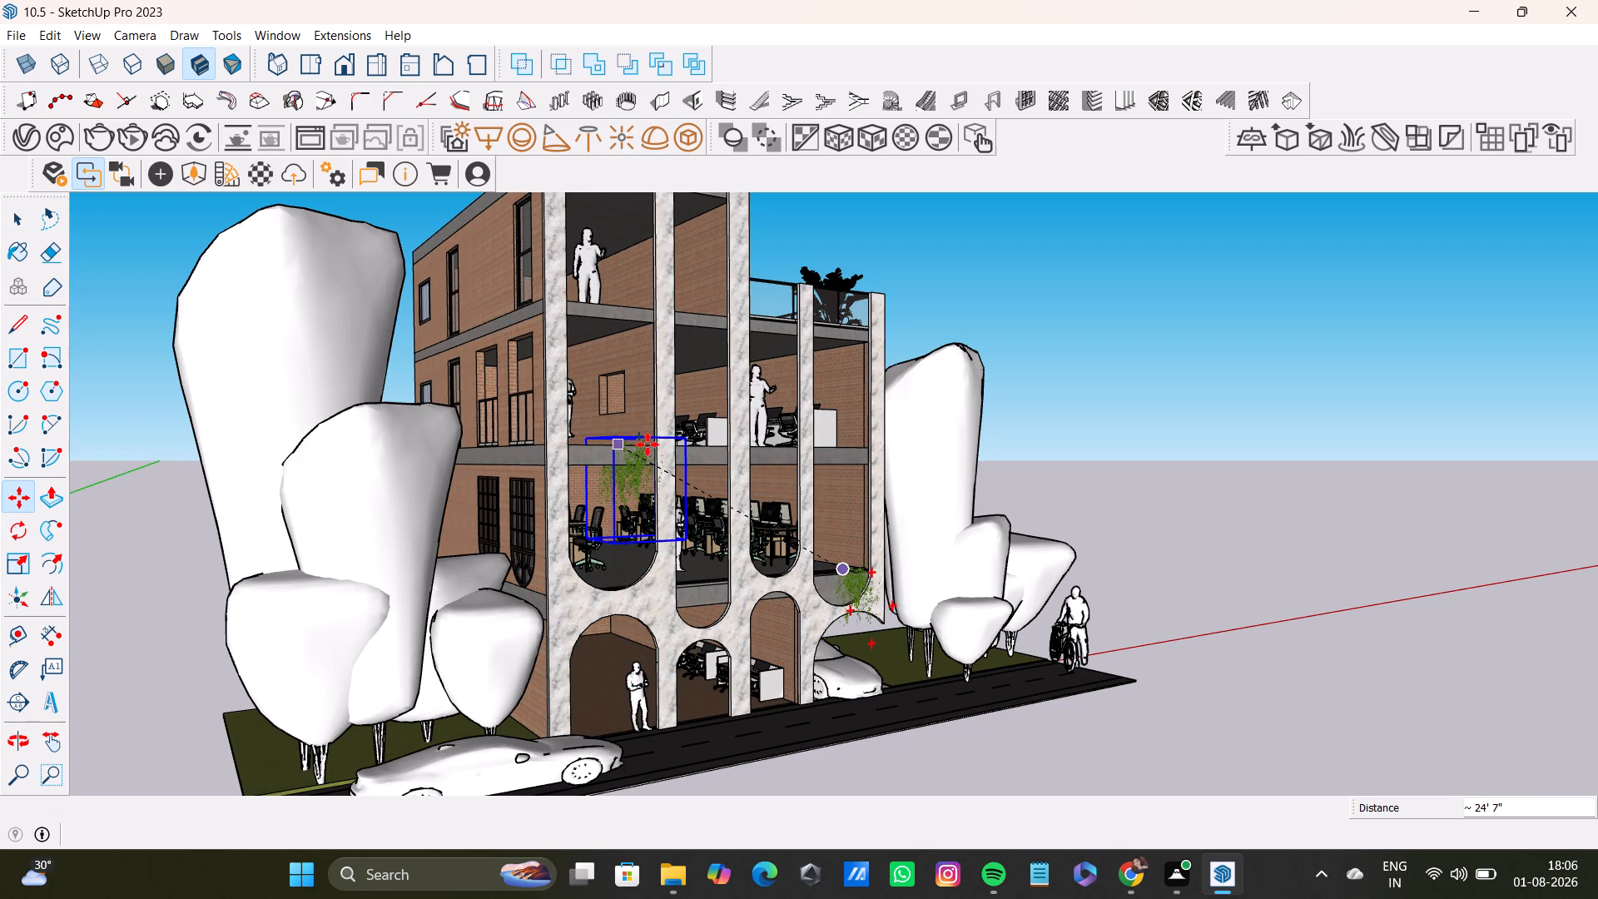
scroll(630, 463, "up", 17)
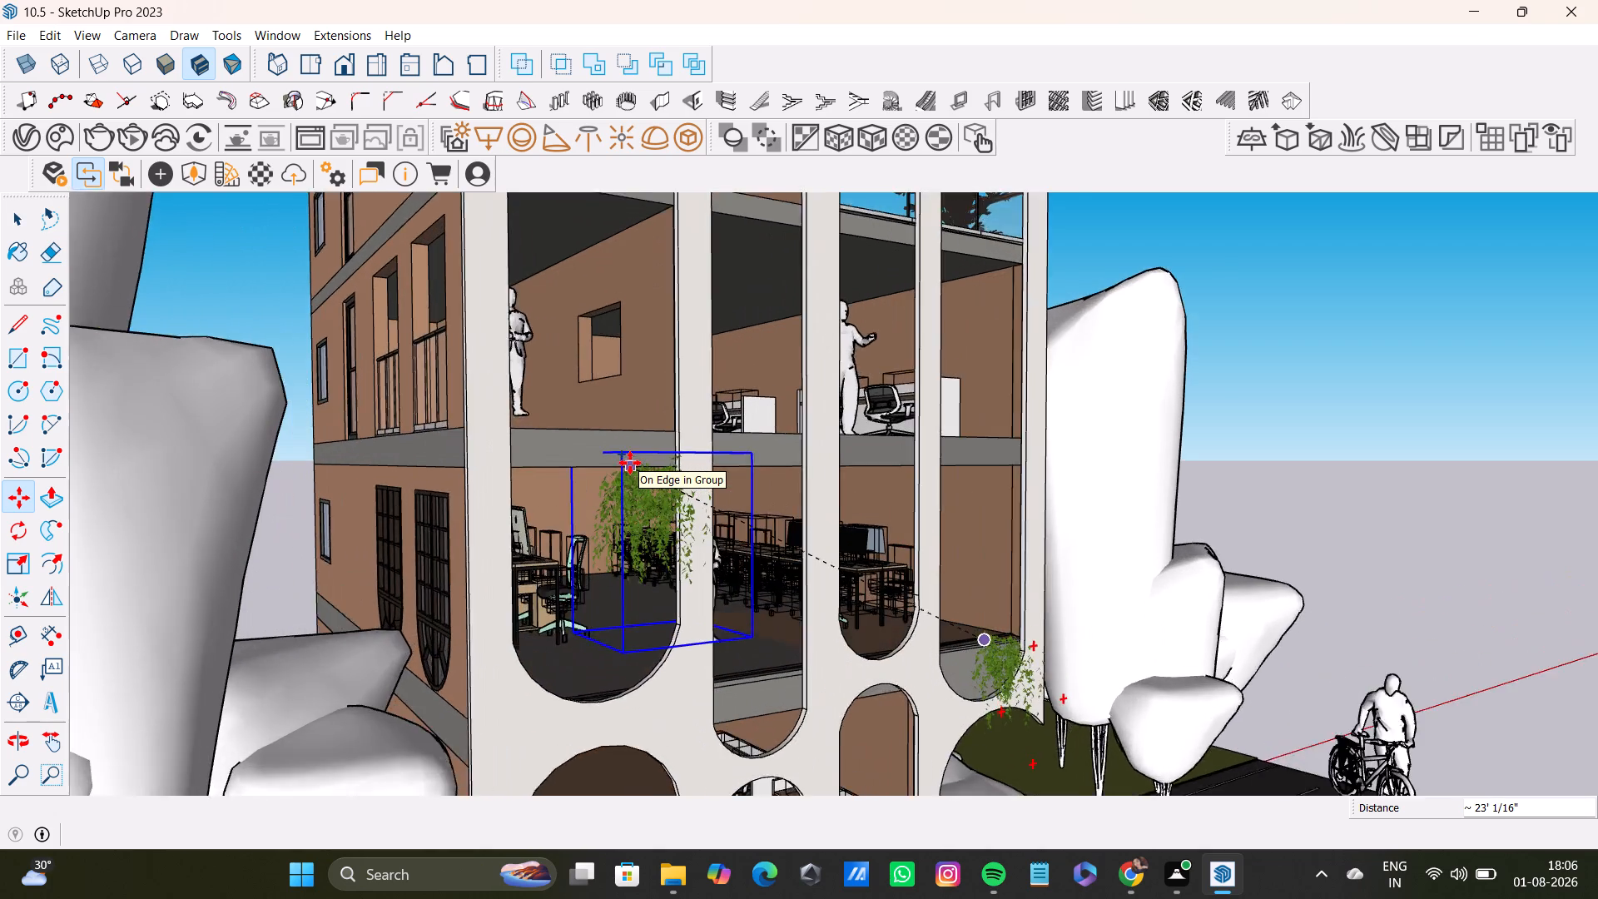
scroll(630, 463, "up", 12)
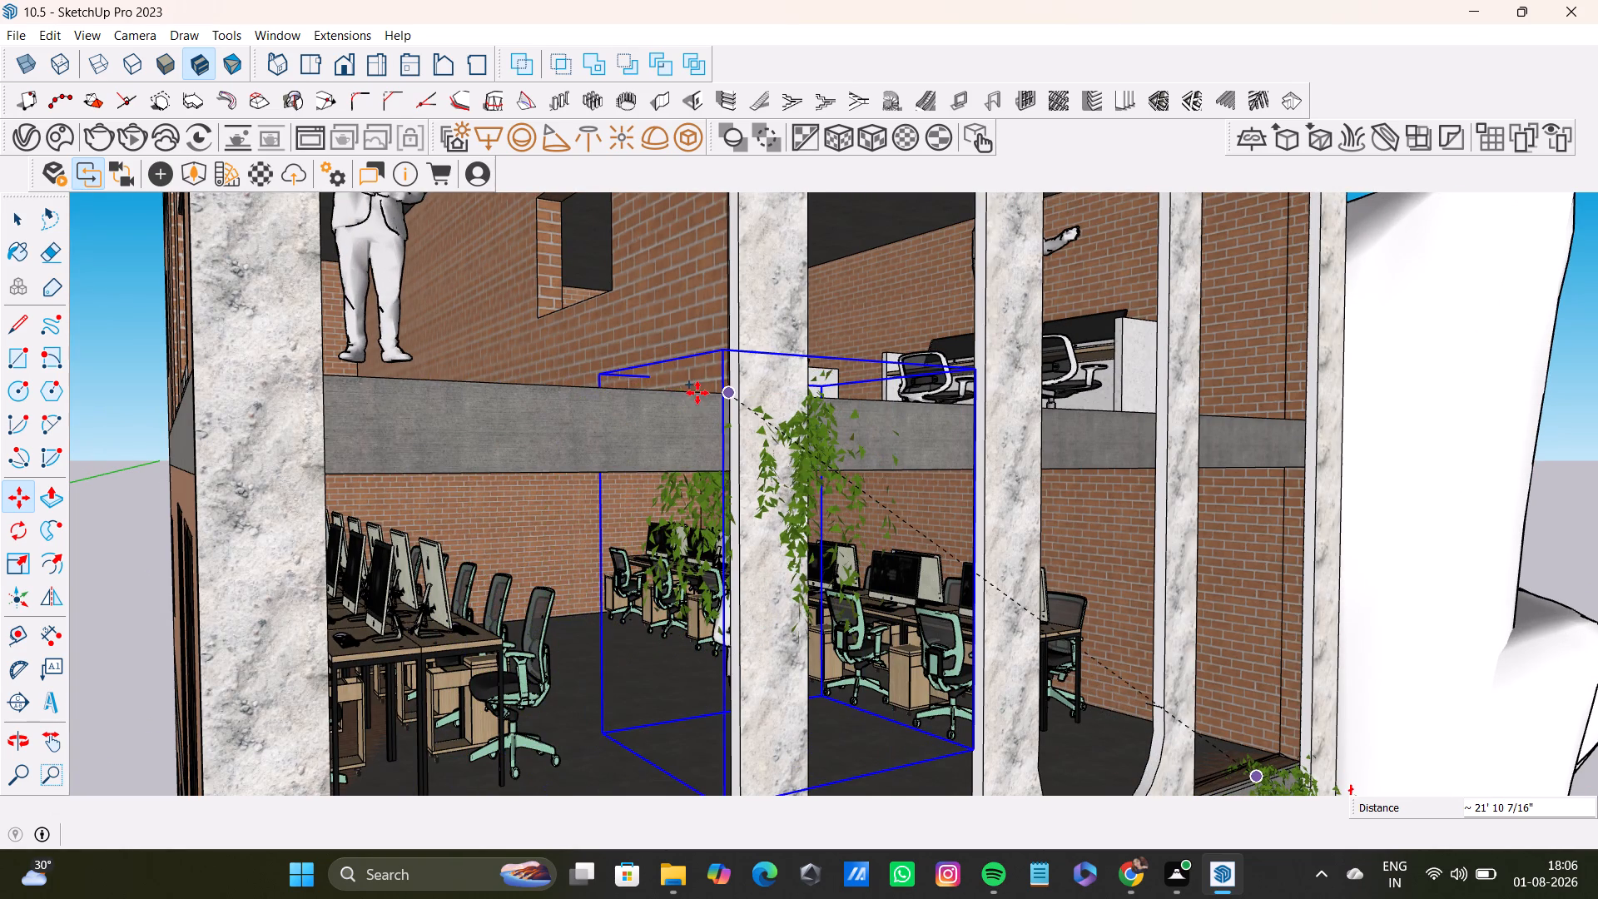
left_click(558, 394)
Copy the new end-bay plant about 12' 11" up into the adjoining bay, hanging below the next concrete slab.
middle_click_drag(720, 577, 611, 658)
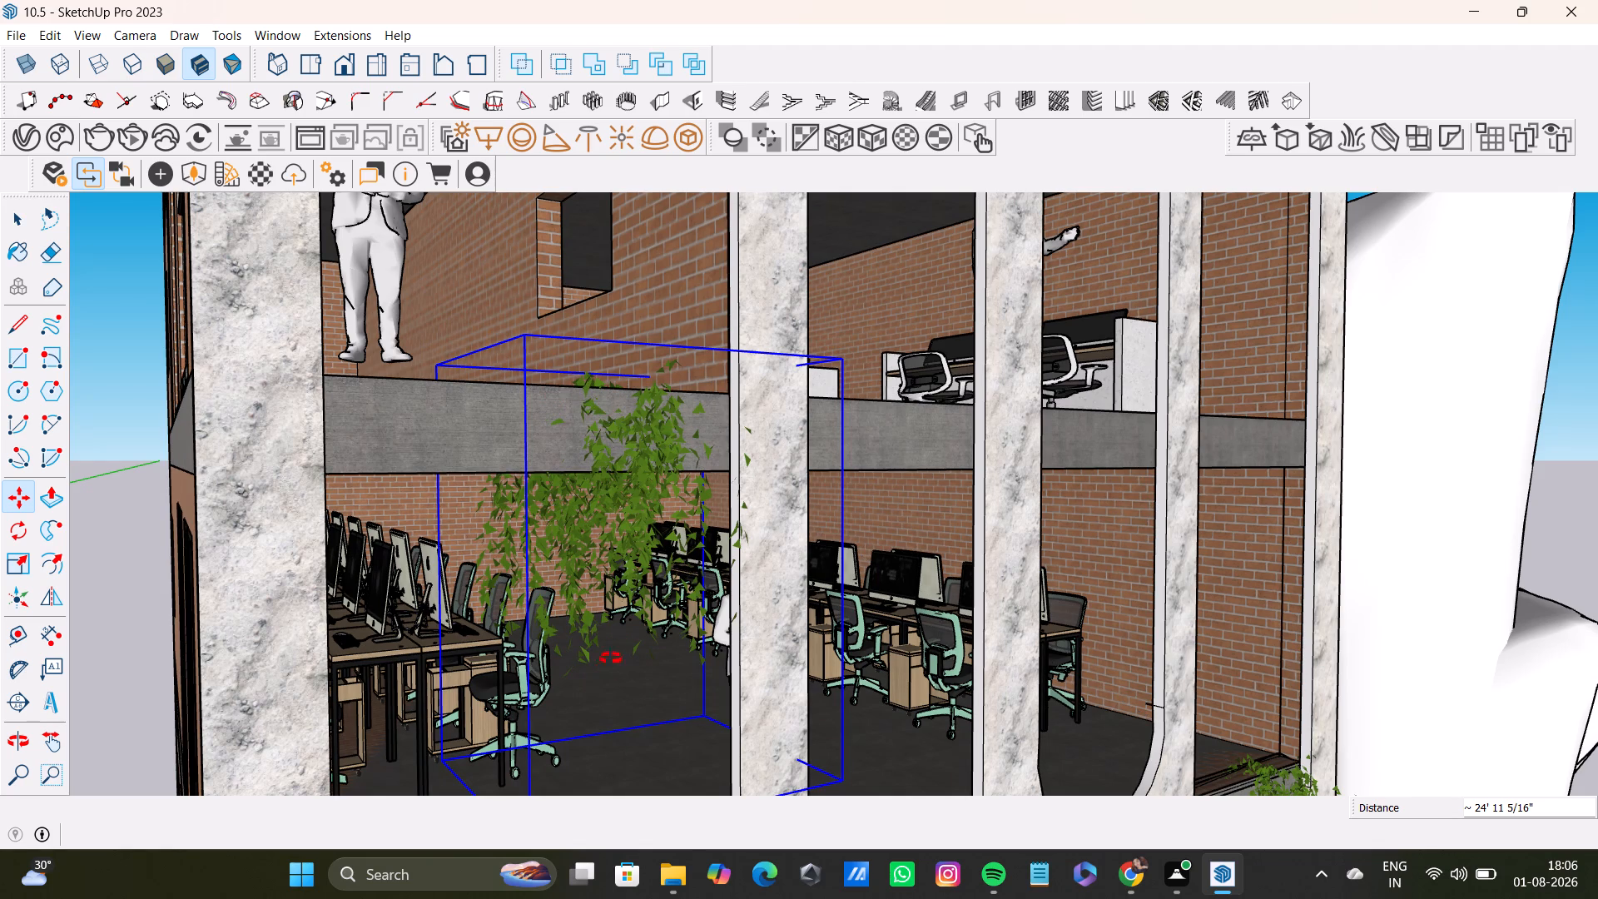
middle_click_drag(611, 658, 545, 735)
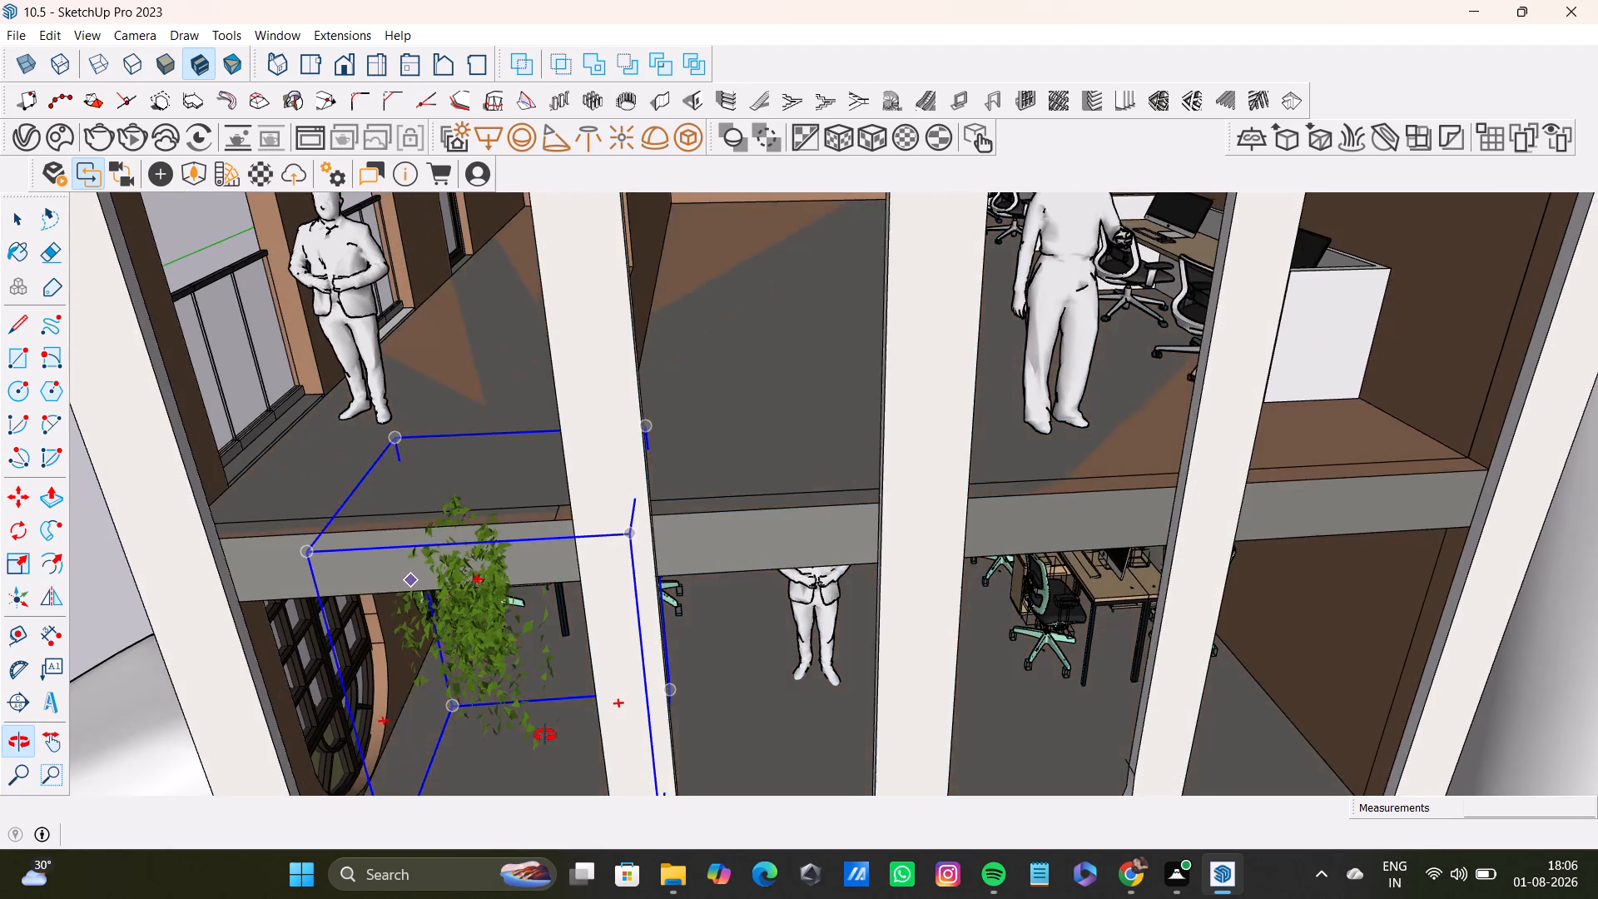
middle_click_drag(545, 735, 662, 626)
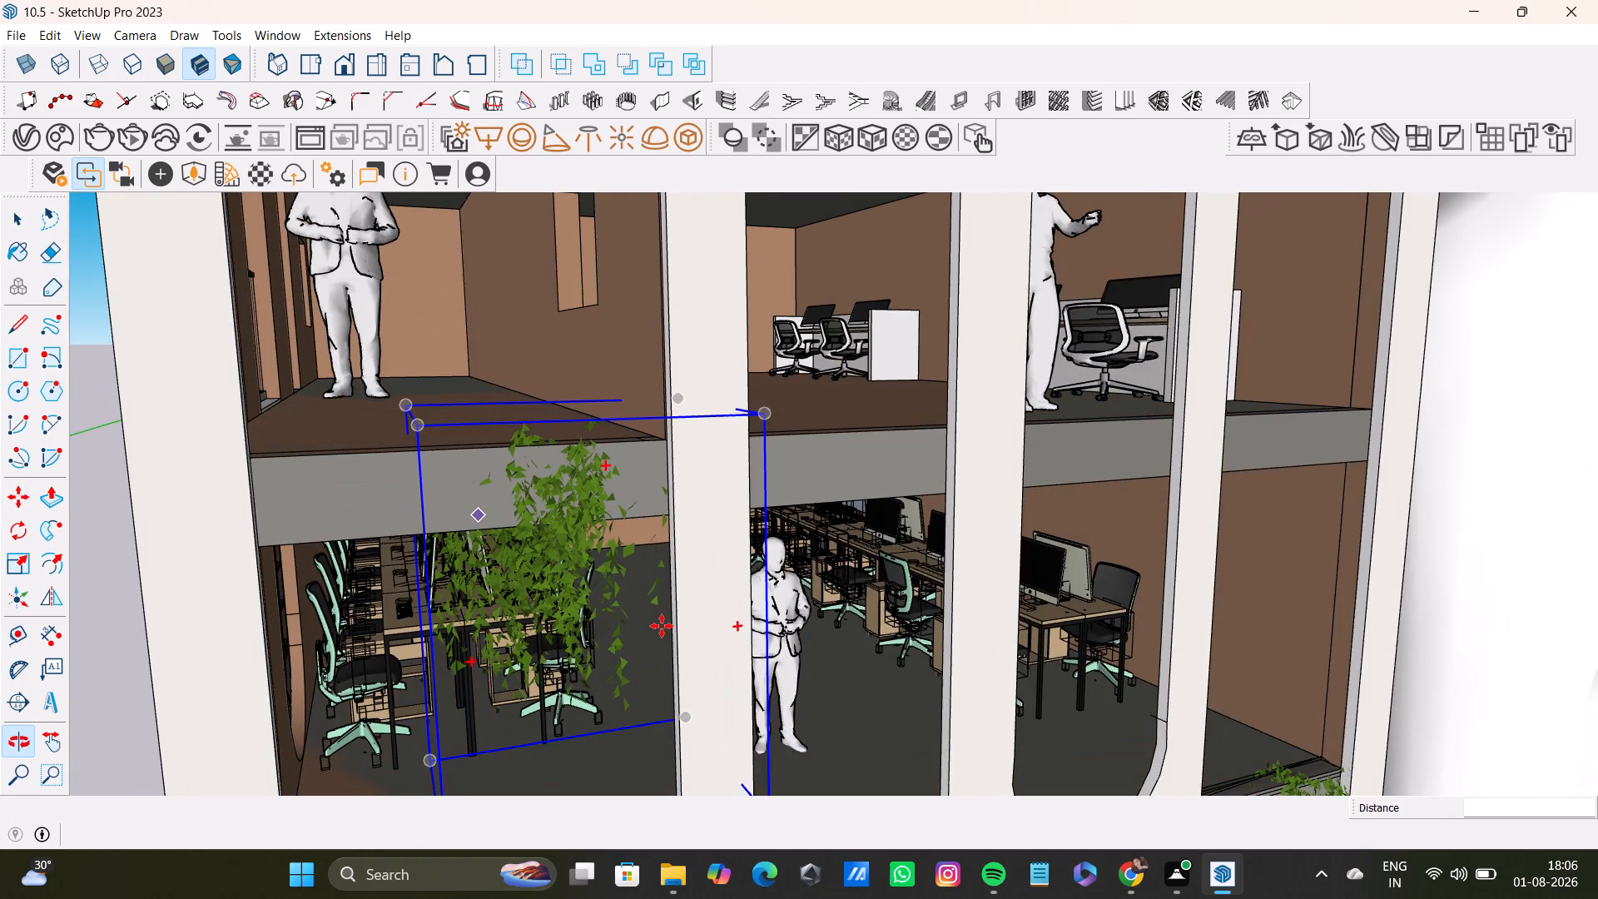
scroll(536, 659, "down", 3)
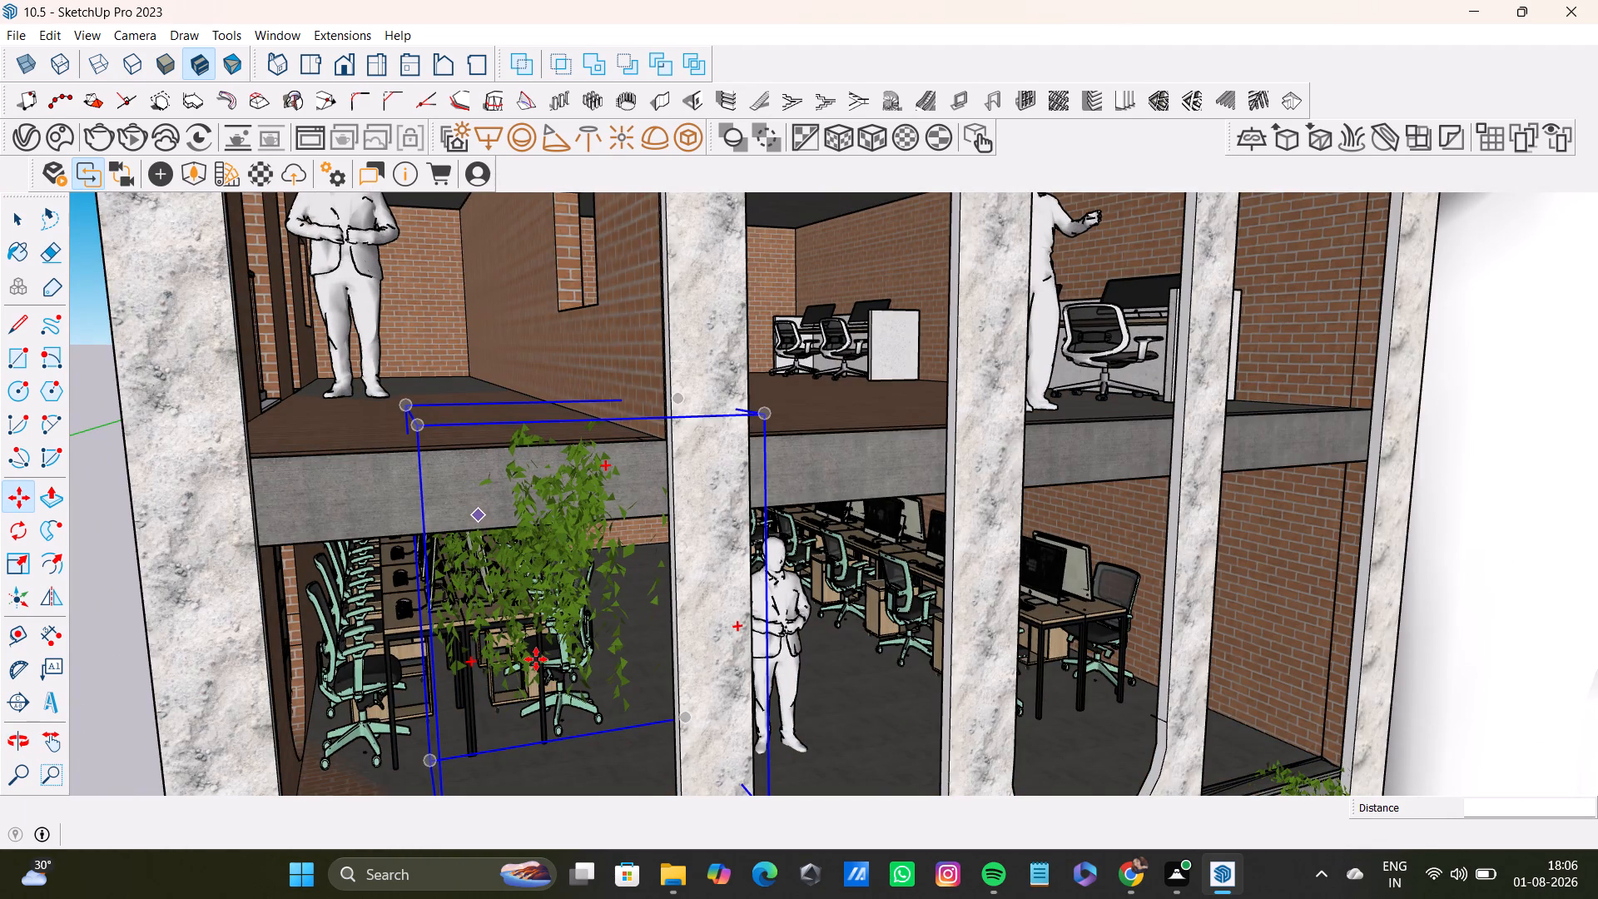
scroll(536, 659, "down", 12)
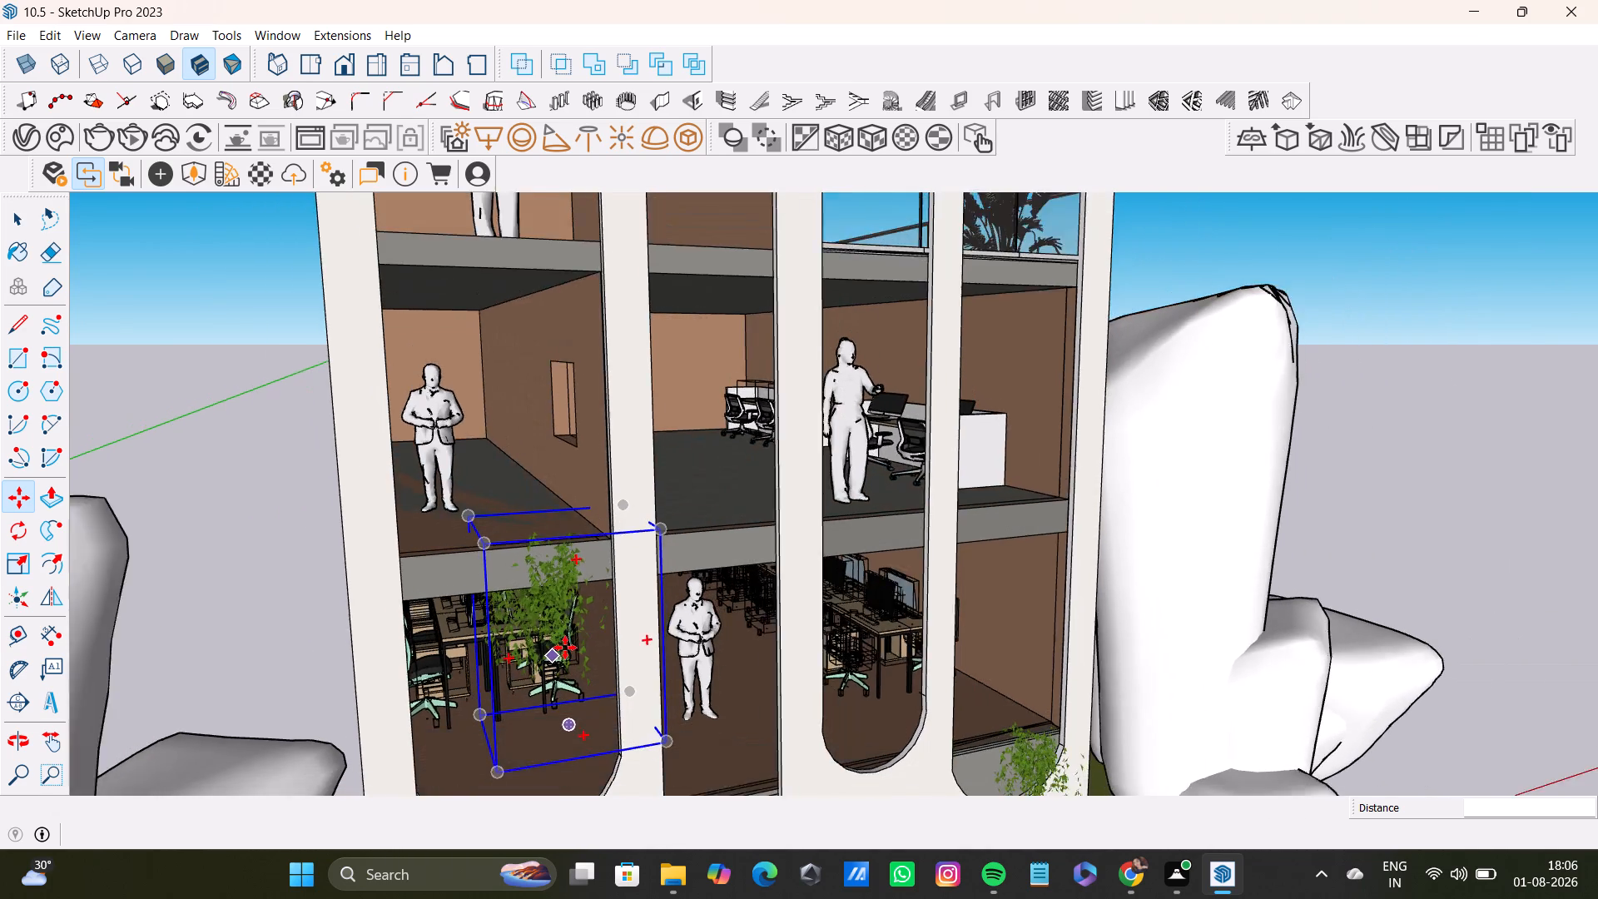
key("m")
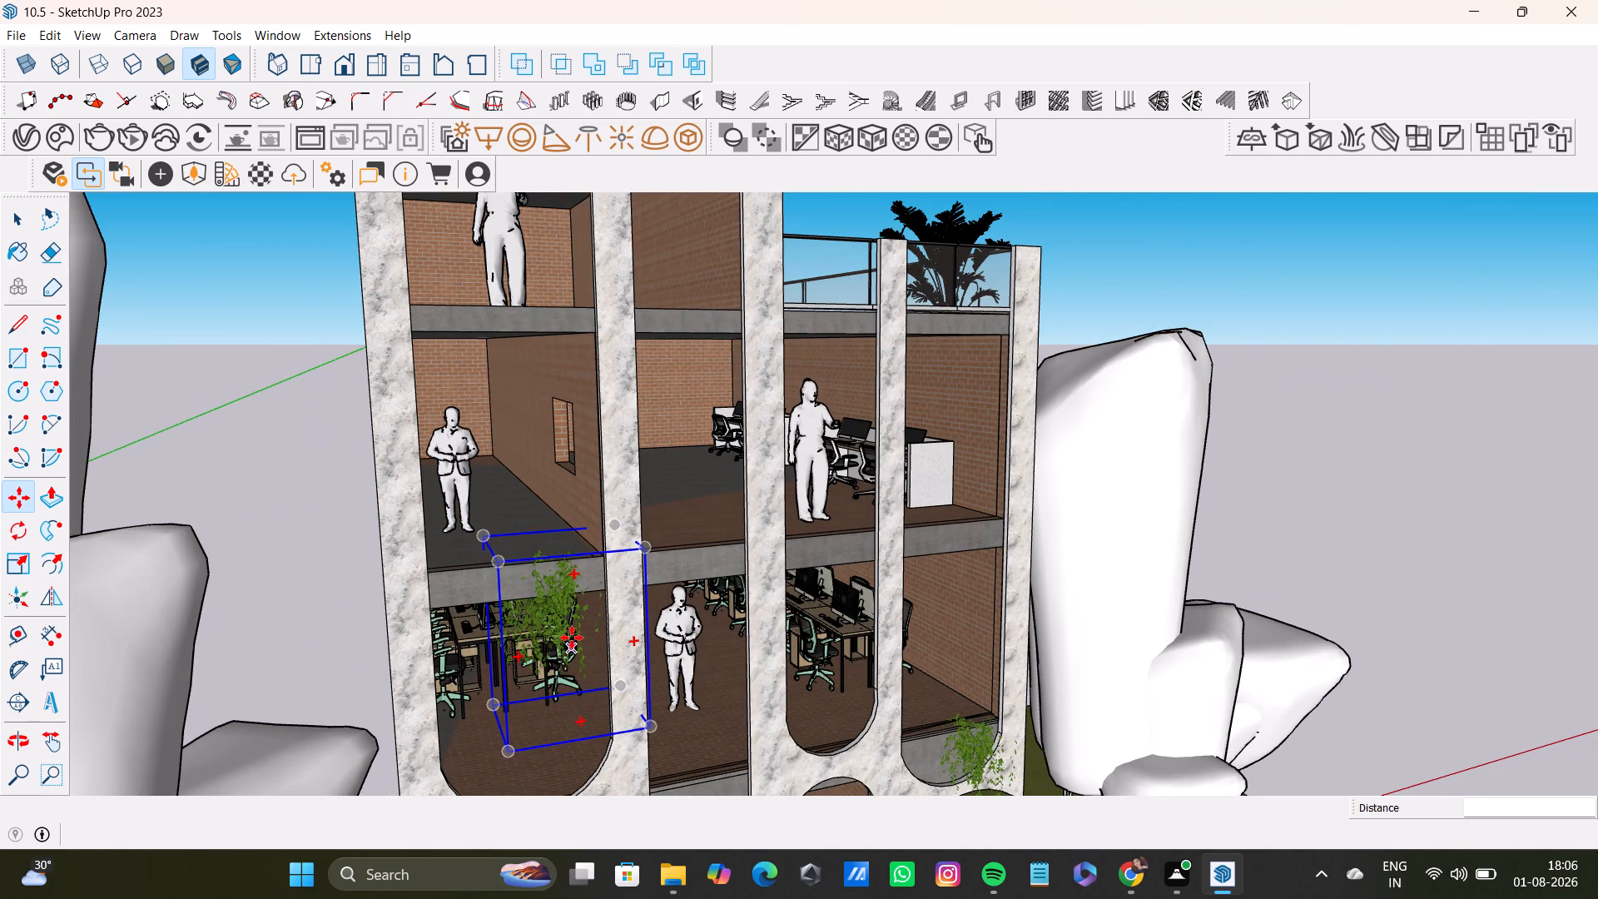
left_click(559, 628)
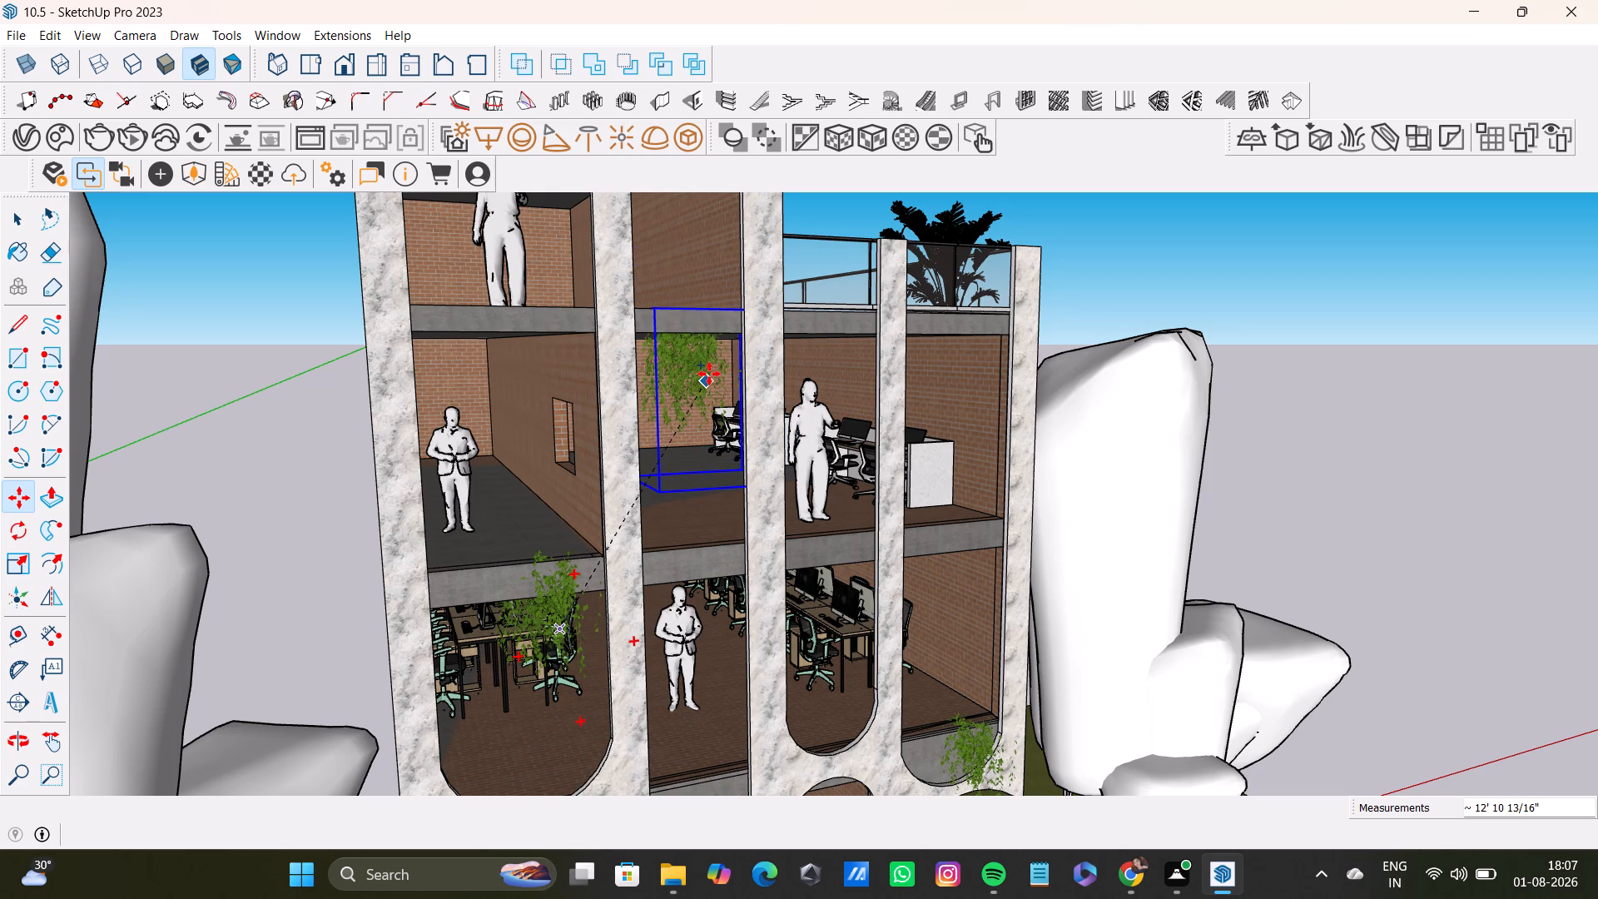
left_click(709, 374)
middle_click_drag(790, 527, 695, 544)
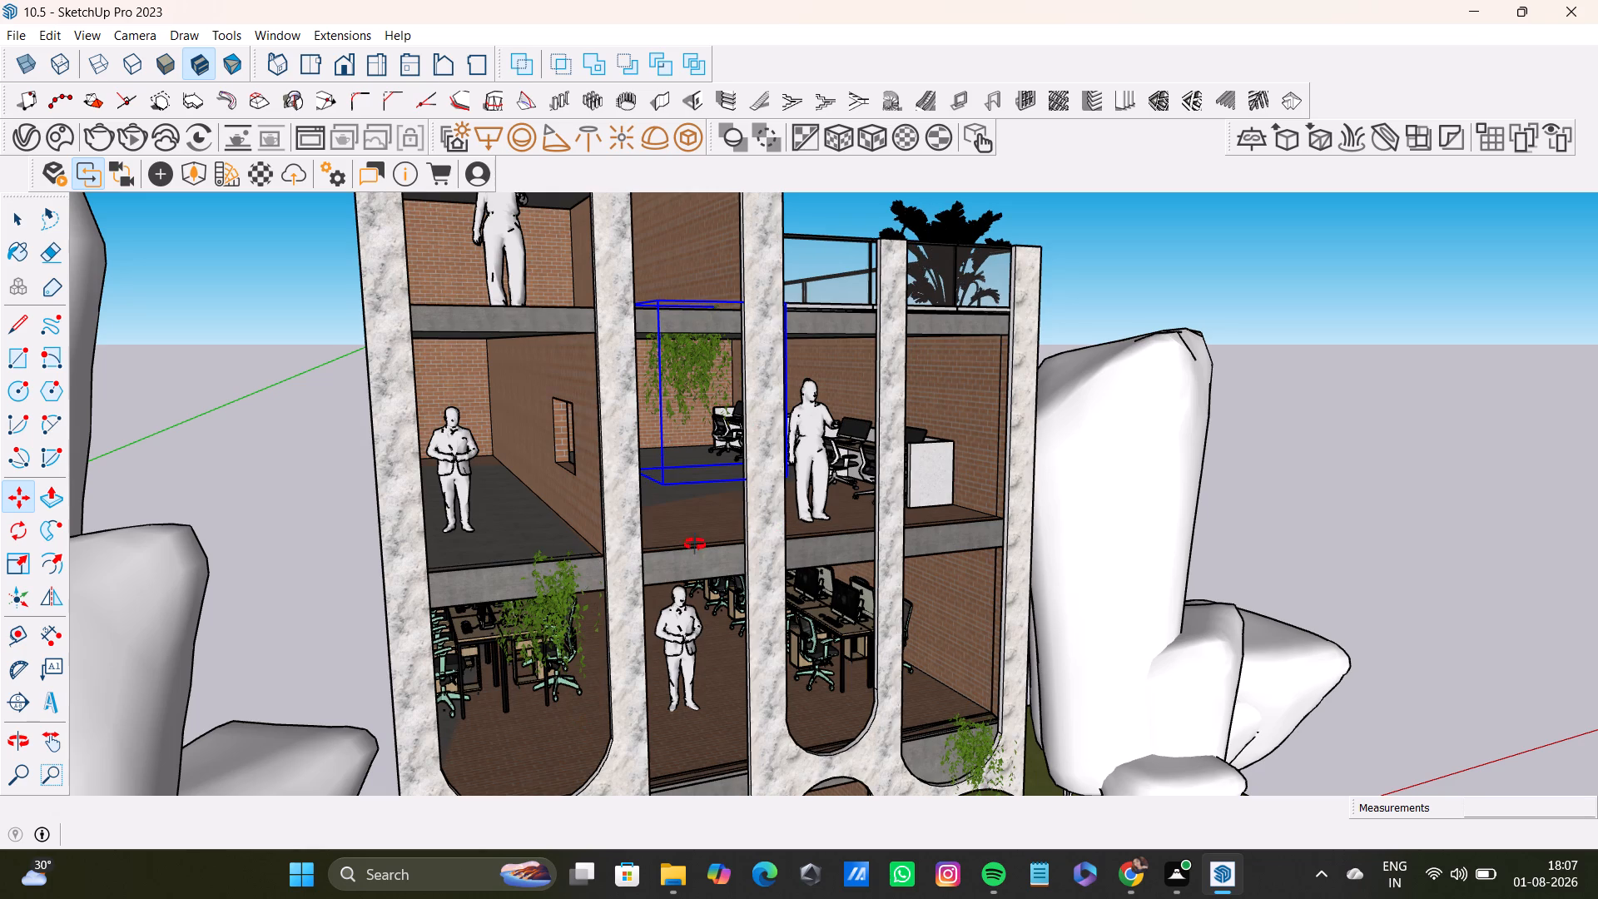
middle_click_drag(695, 544, 526, 527)
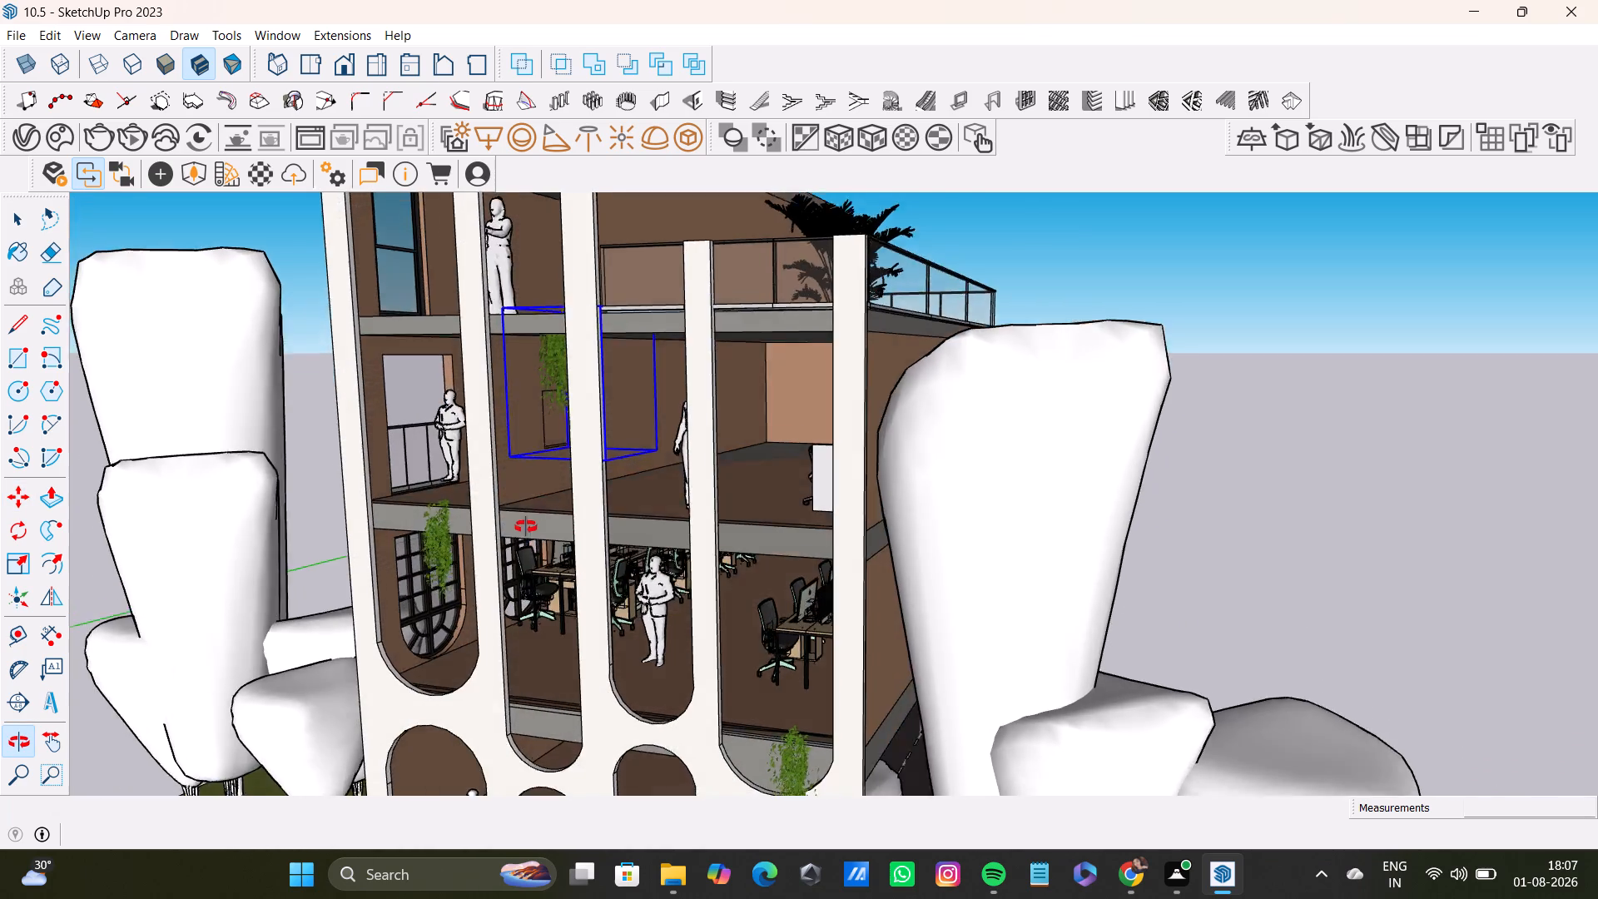
Move the hanging plant in the adjoining upper bay about 2' 2" so it hangs against the concrete slab edge.
middle_click_drag(526, 527, 697, 470)
left_click(631, 328)
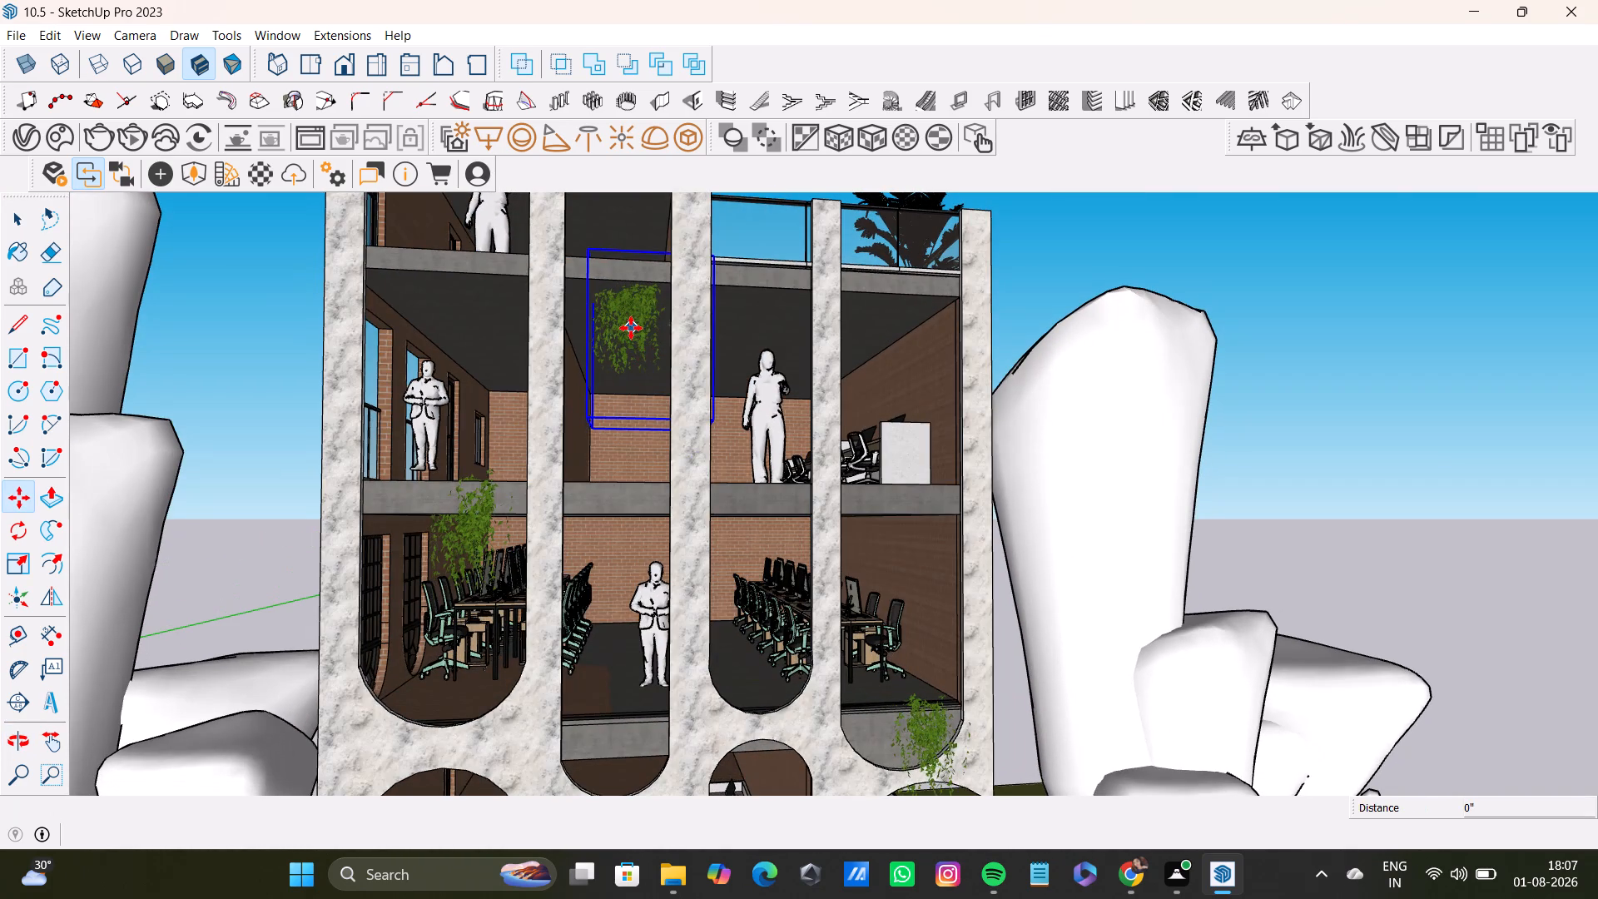
middle_click_drag(606, 345, 737, 484)
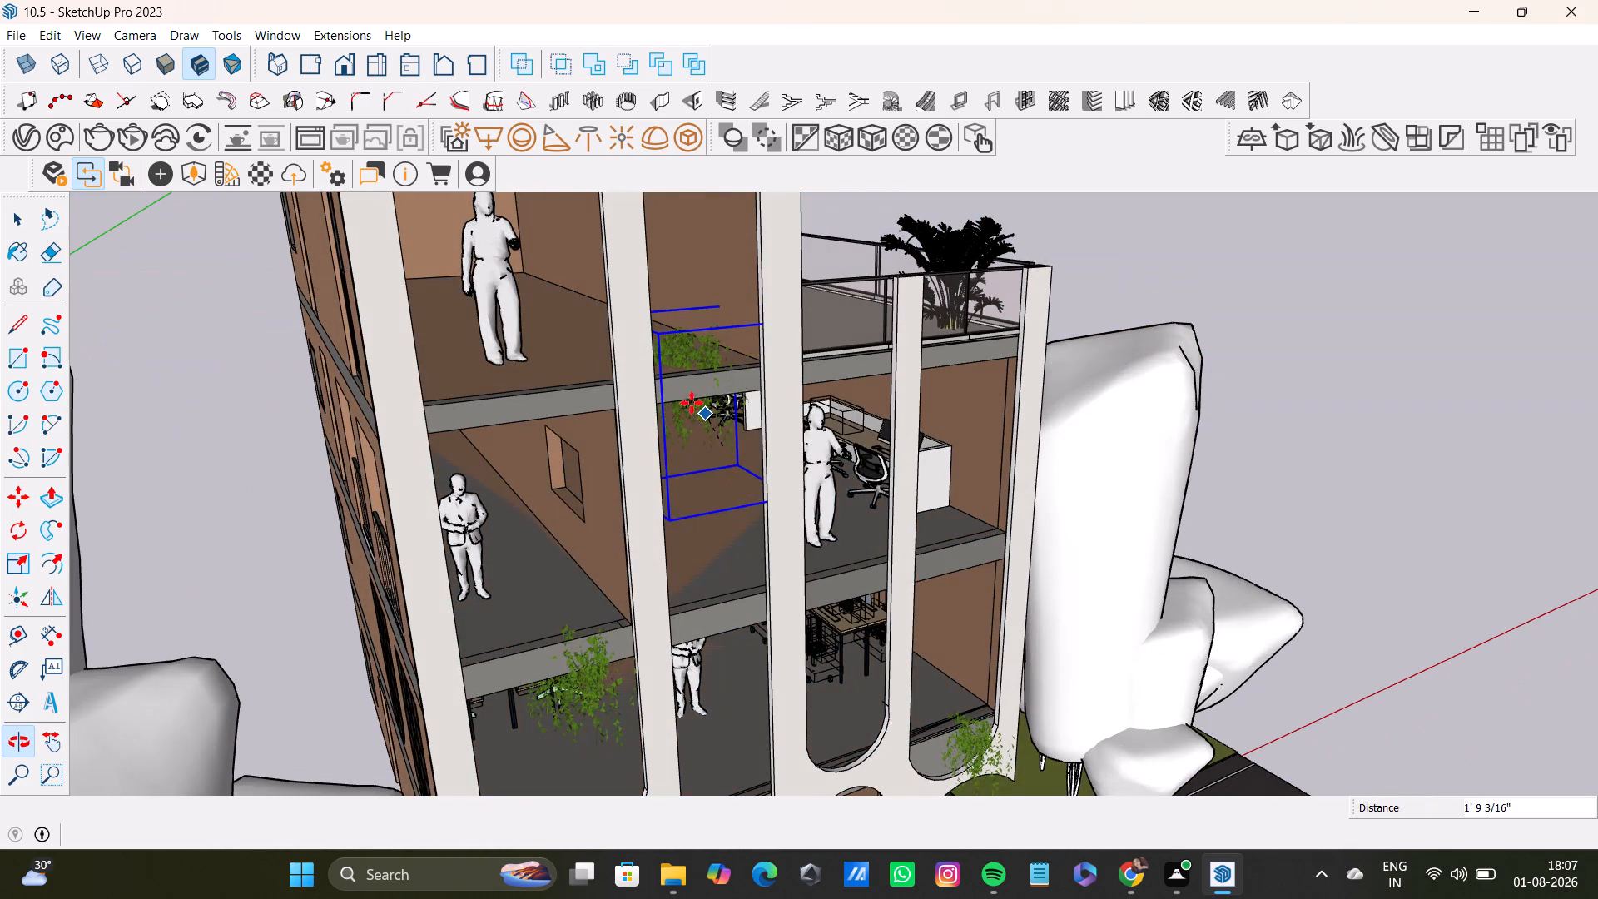
scroll(687, 400, "up", 20)
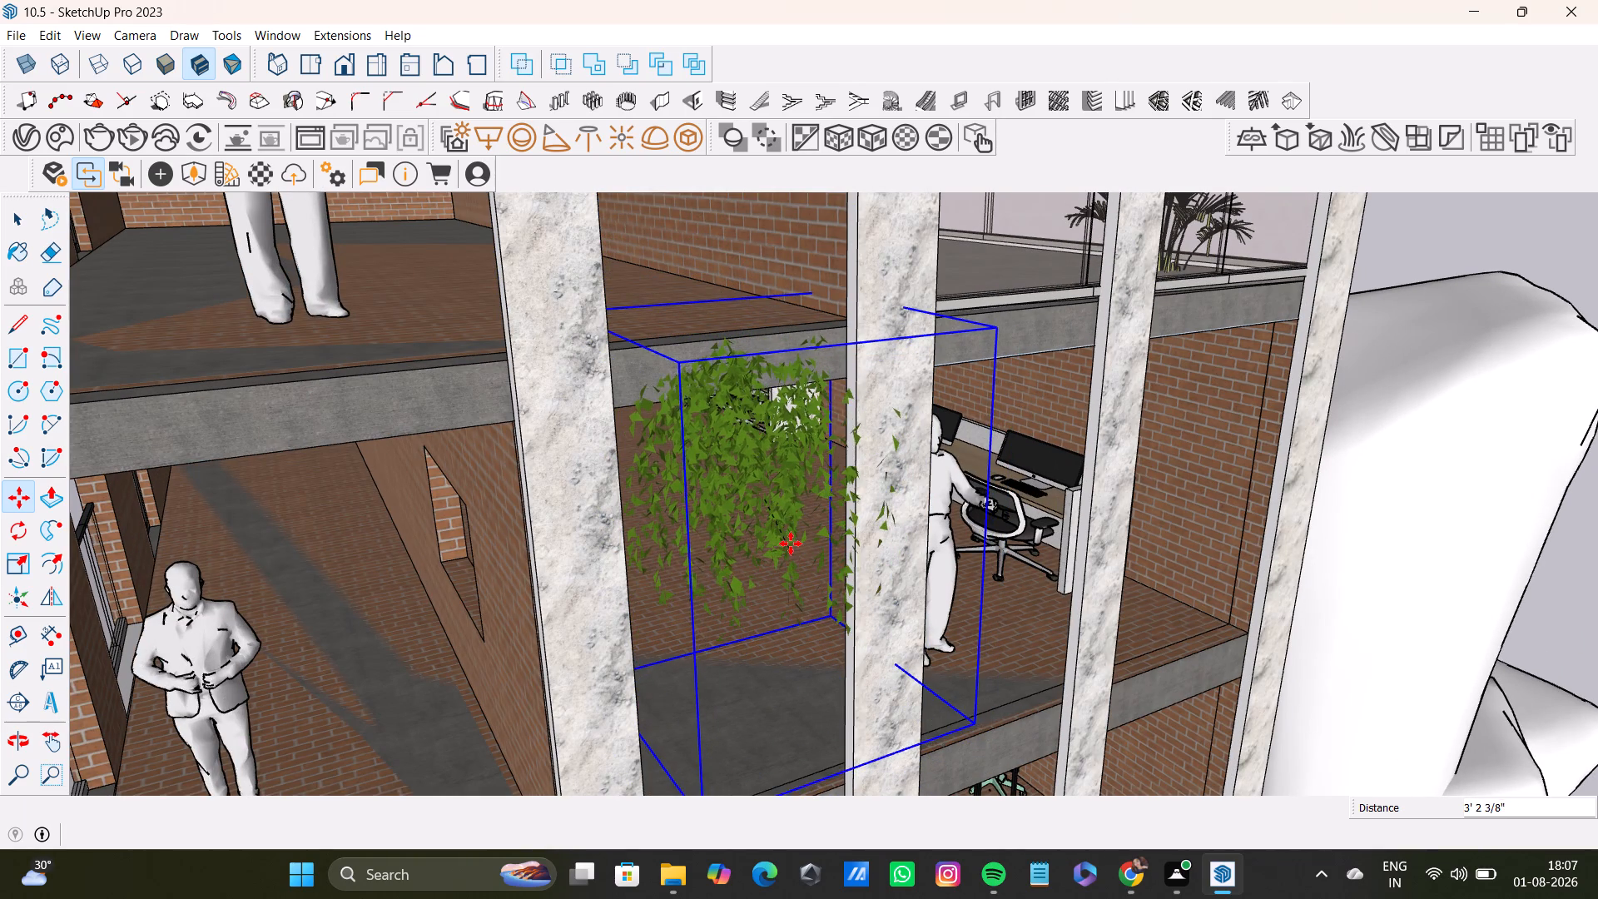
left_click(787, 537)
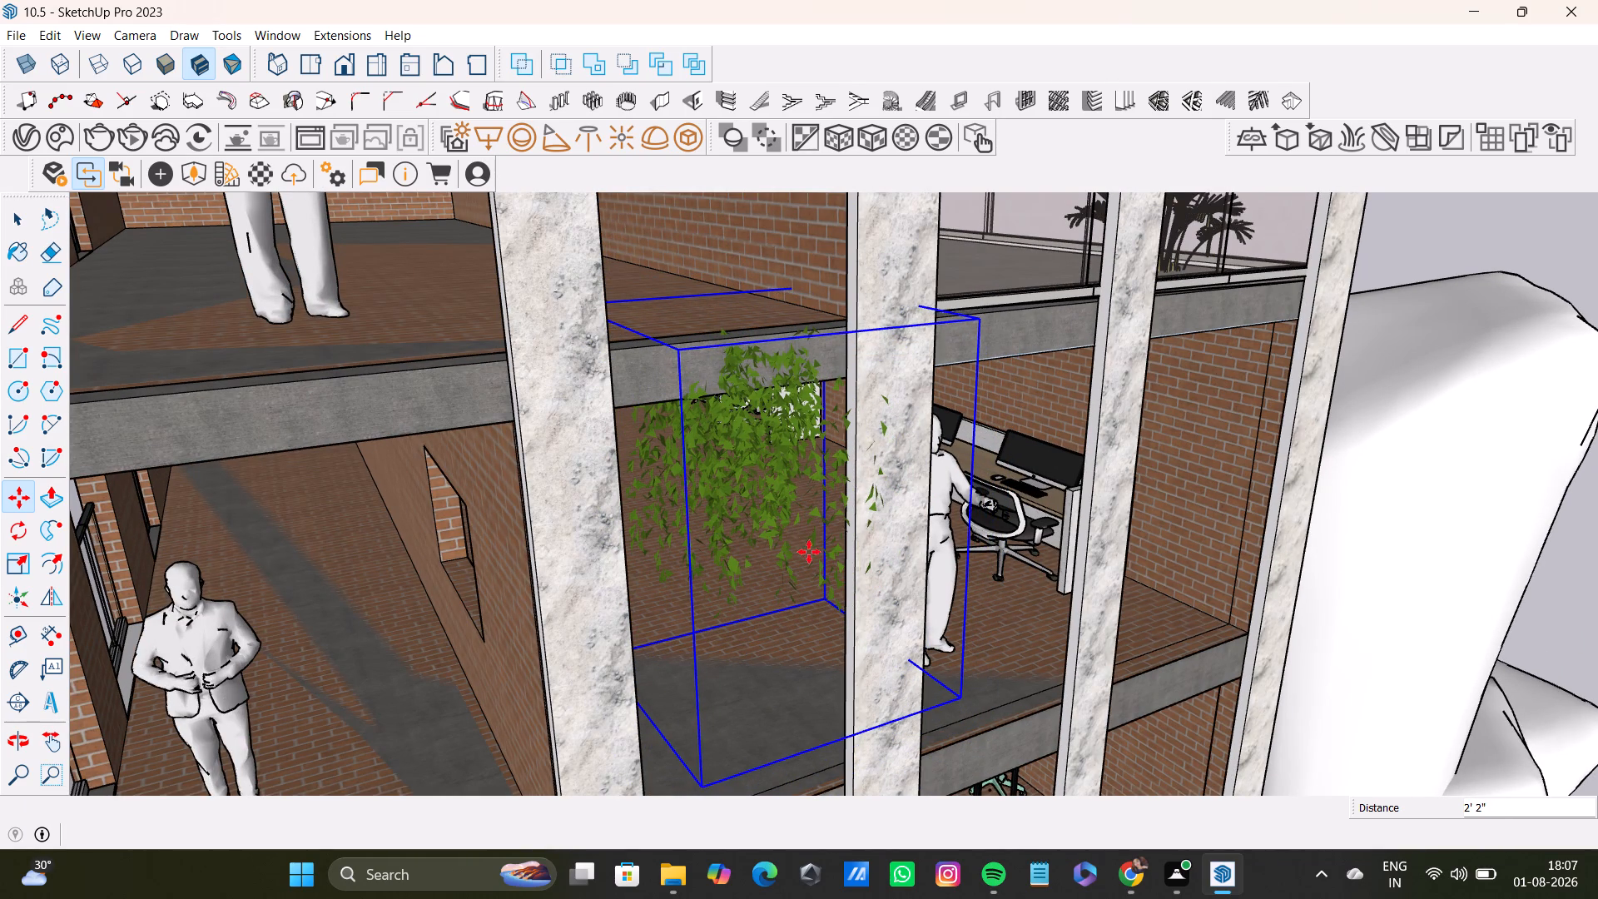
Examine the whole street facade and the placement of its hanging plants, from an overview down to the ground-floor arches.
scroll(797, 544, "down", 4)
scroll(797, 544, "down", 20)
scroll(797, 544, "down", 2)
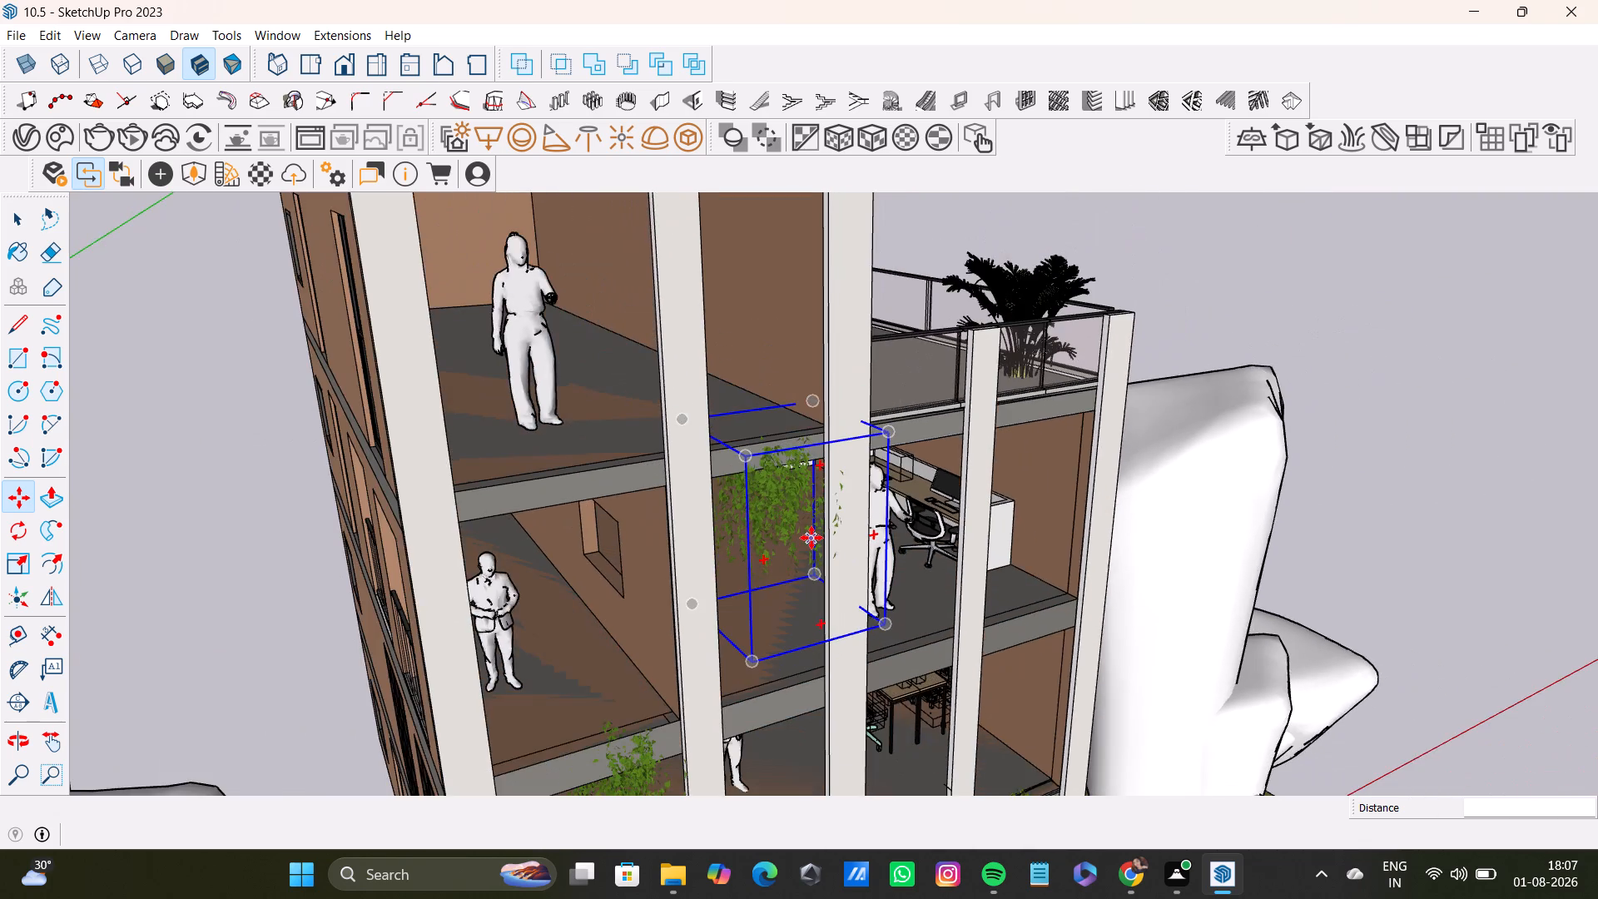
scroll(811, 538, "down", 10)
middle_click_drag(854, 598, 635, 446)
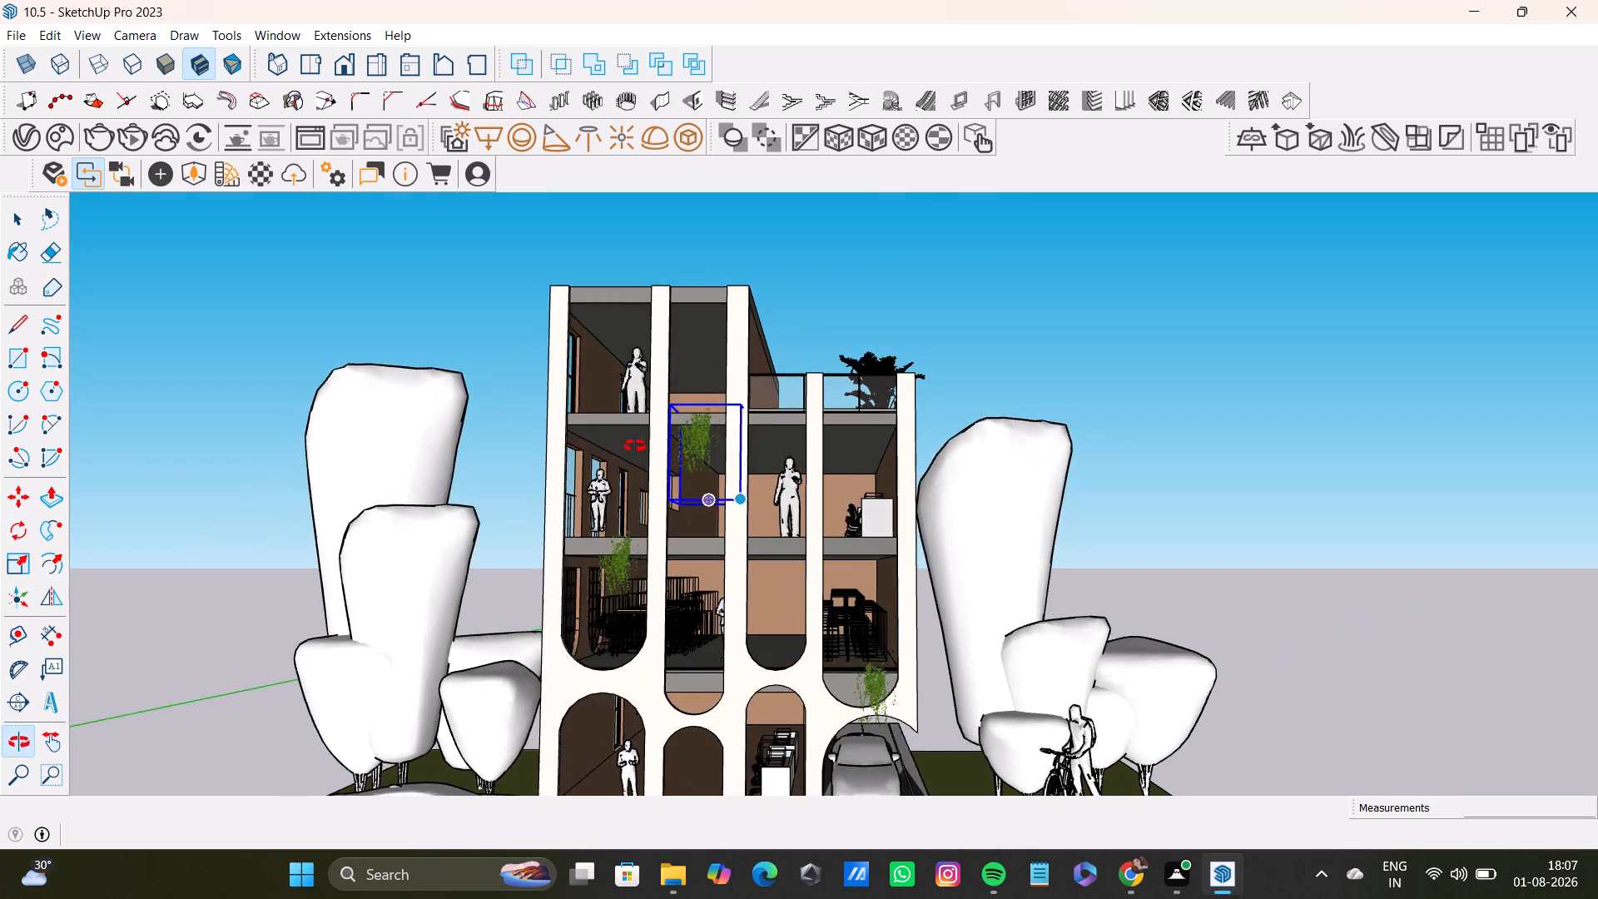
middle_click_drag(635, 446, 734, 483)
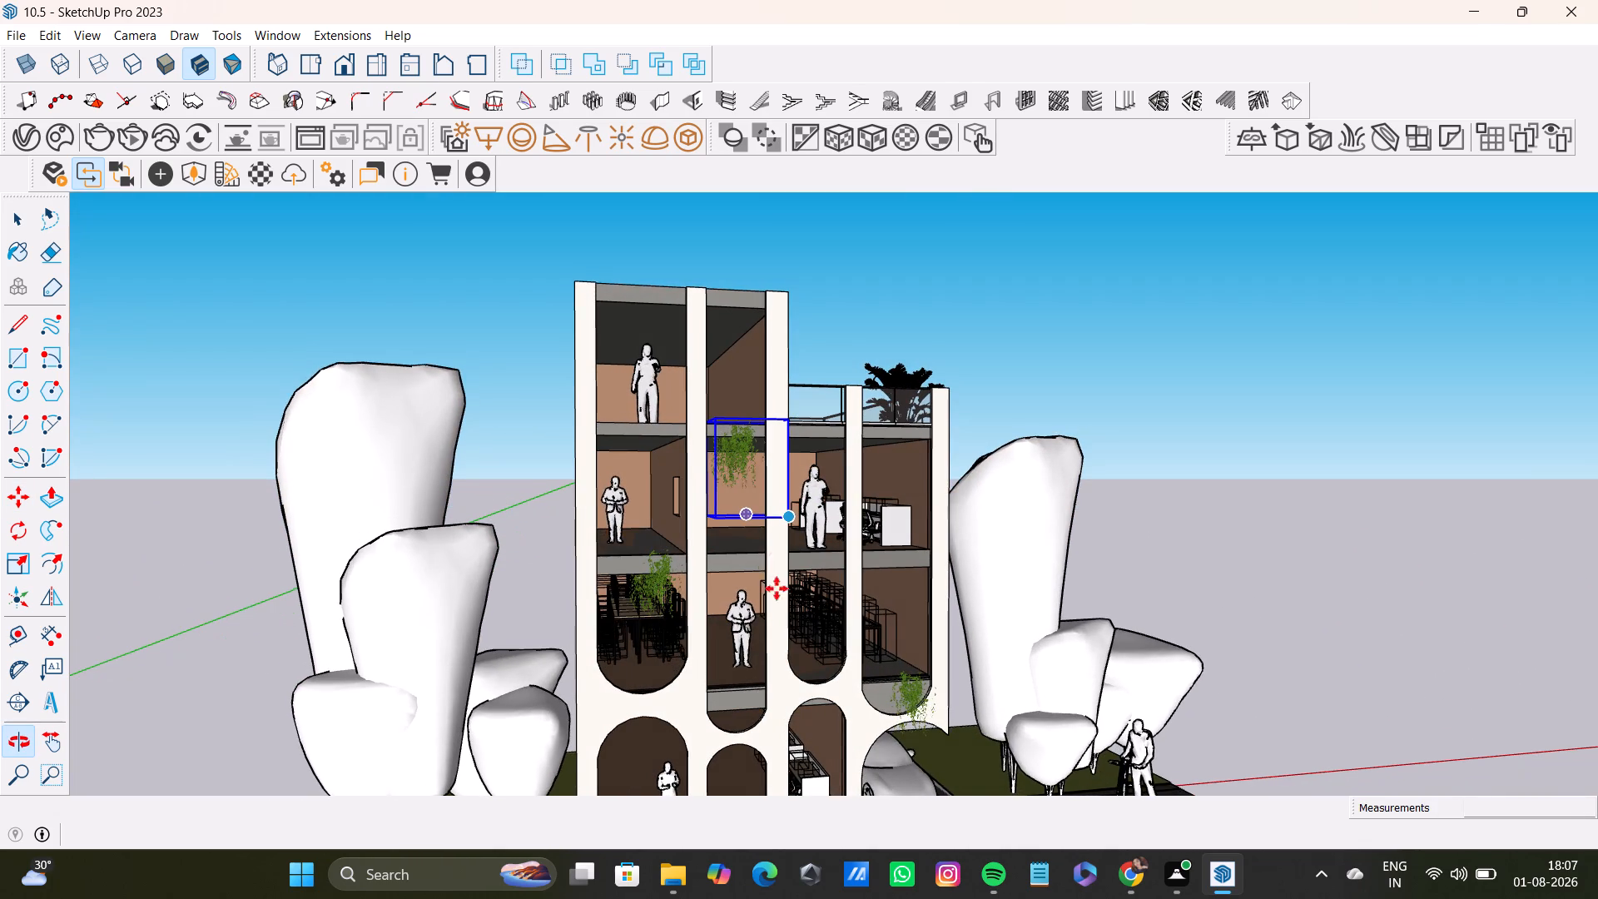
scroll(721, 684, "down", 2)
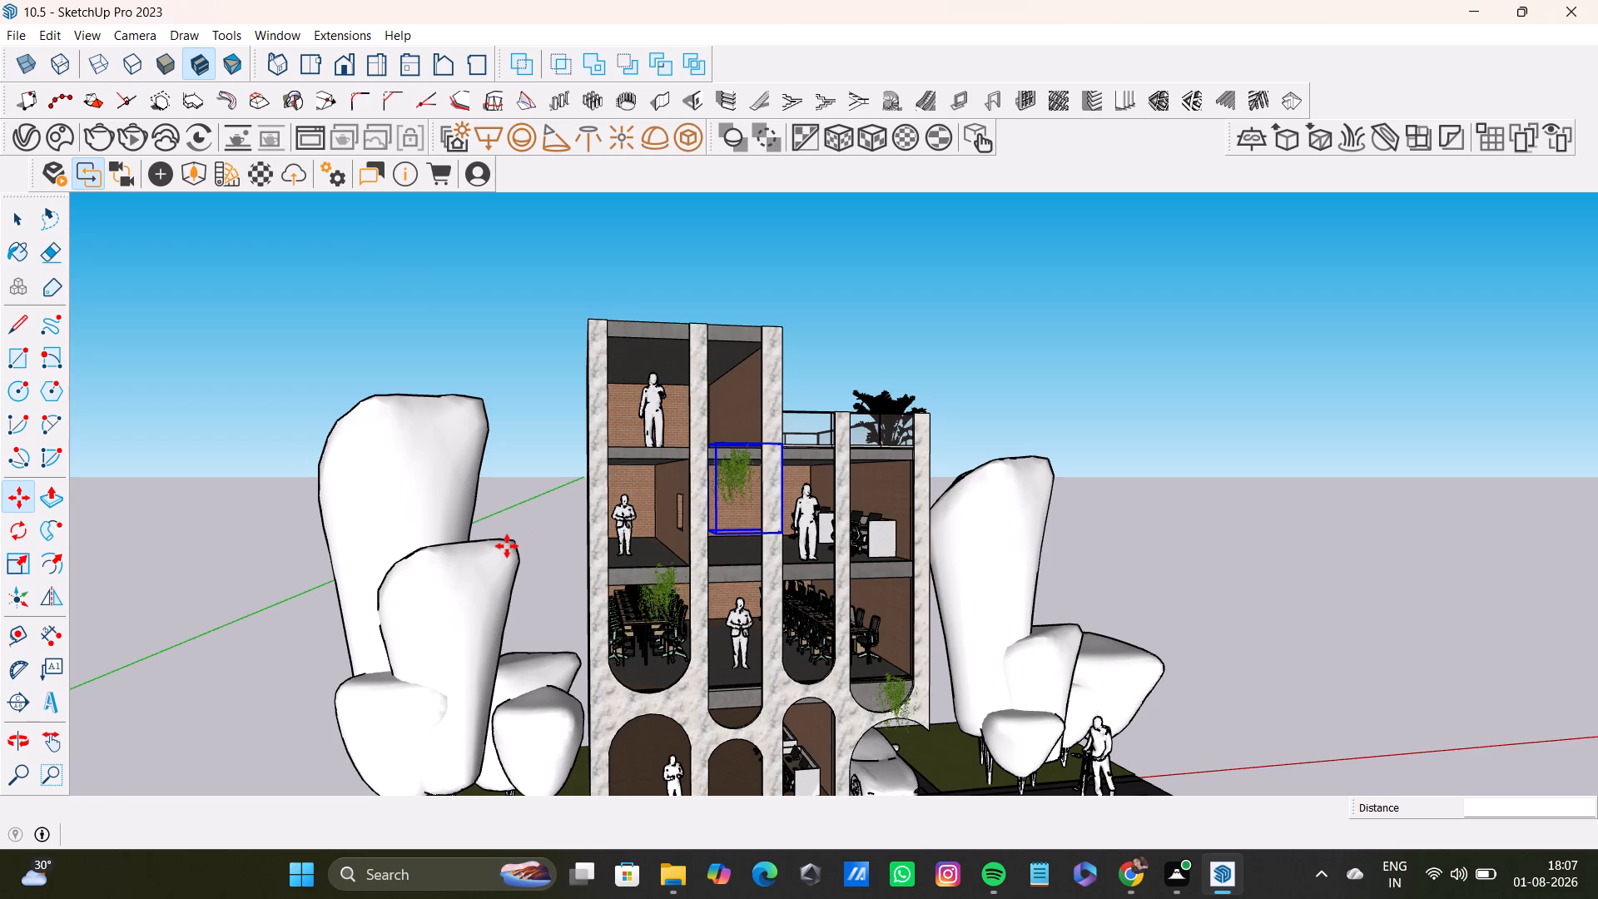
scroll(507, 546, "down", 11)
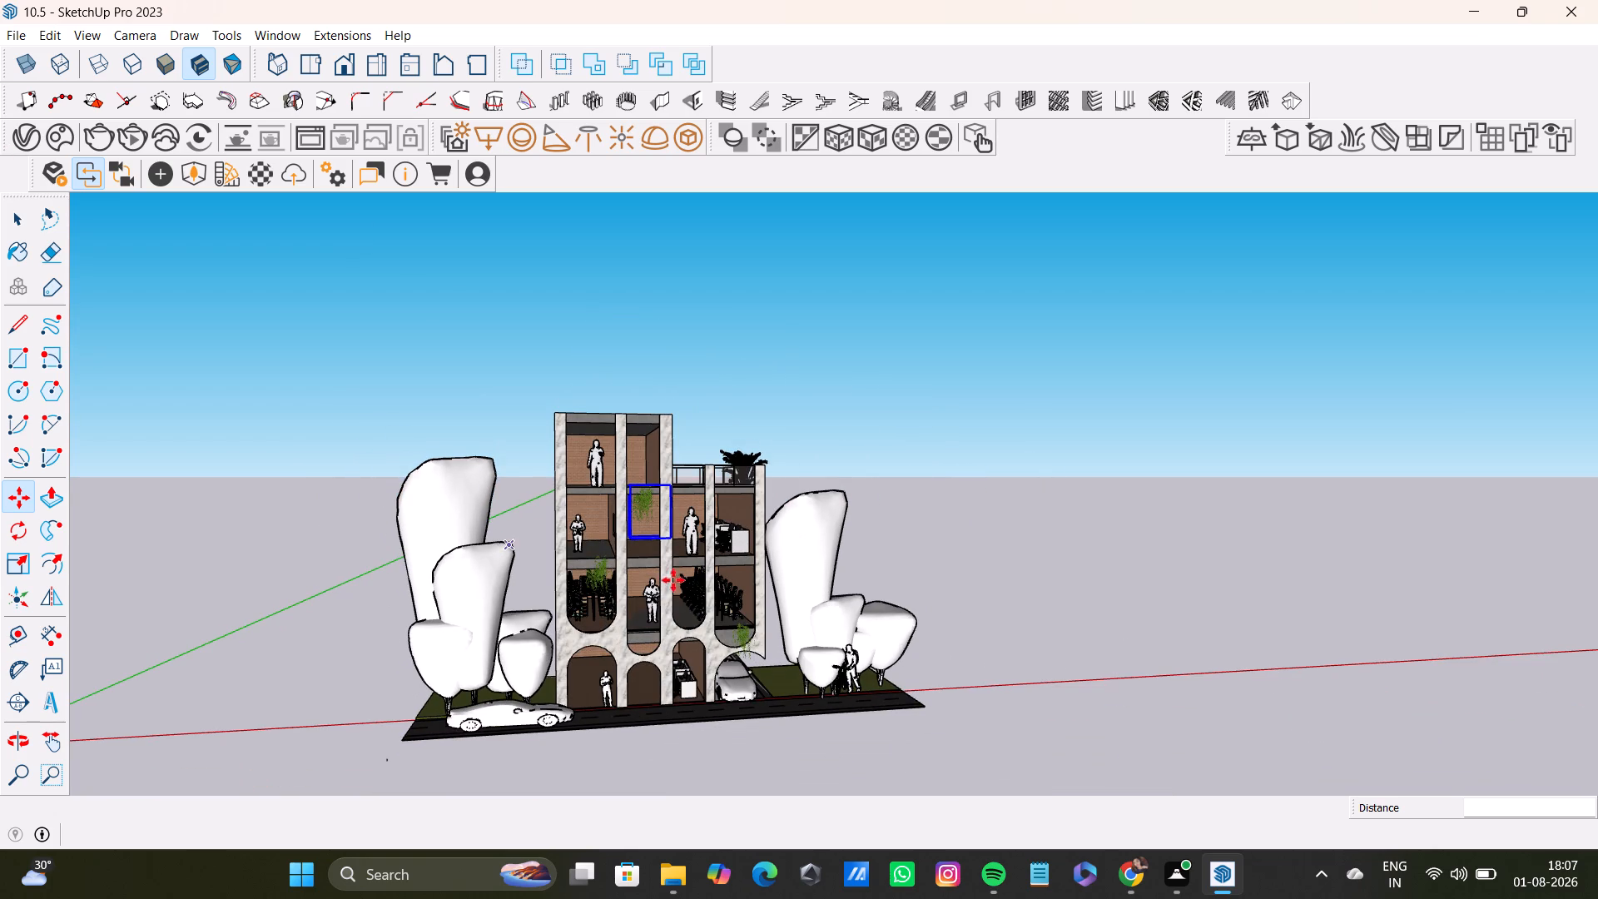
scroll(594, 687, "up", 9)
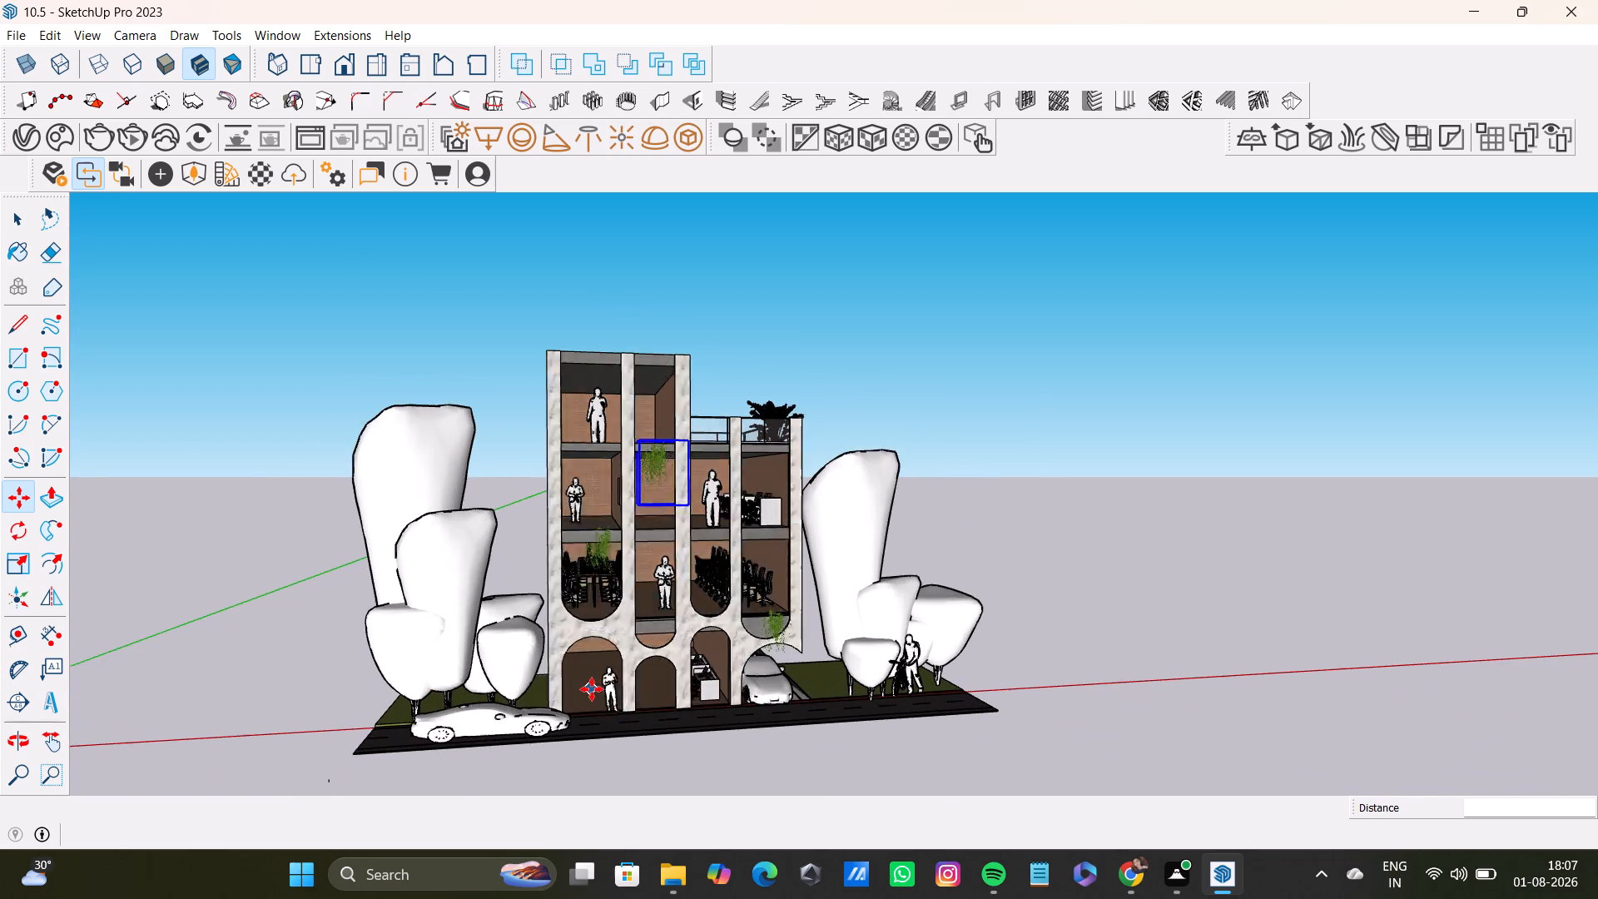
scroll(592, 689, "up", 4)
scroll(724, 727, "up", 3)
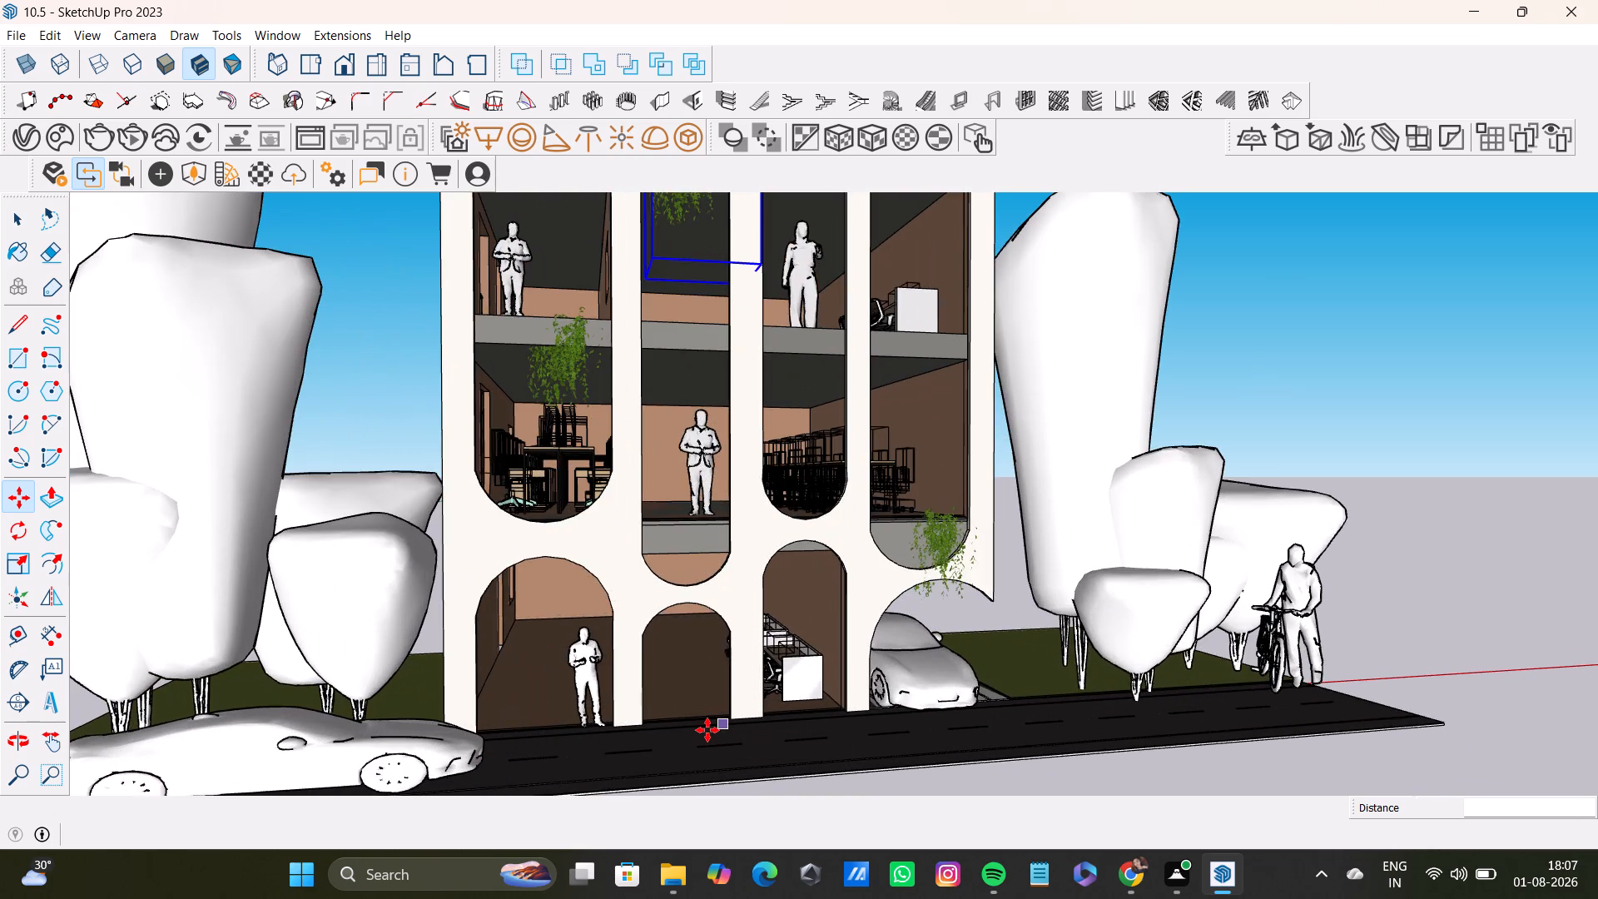
scroll(707, 731, "down", 8)
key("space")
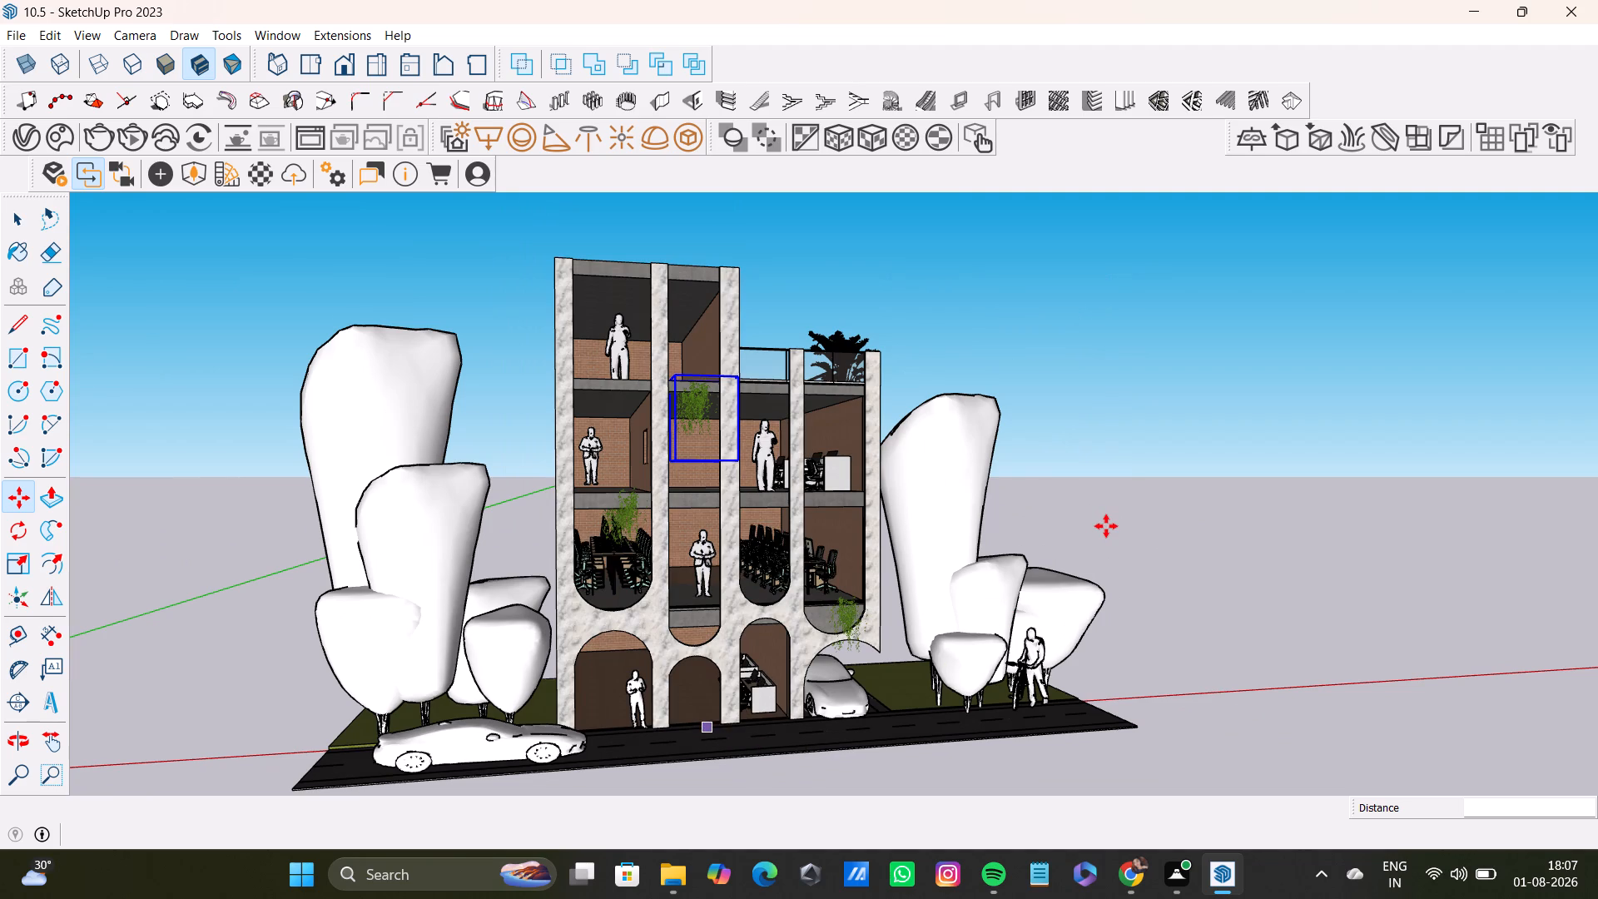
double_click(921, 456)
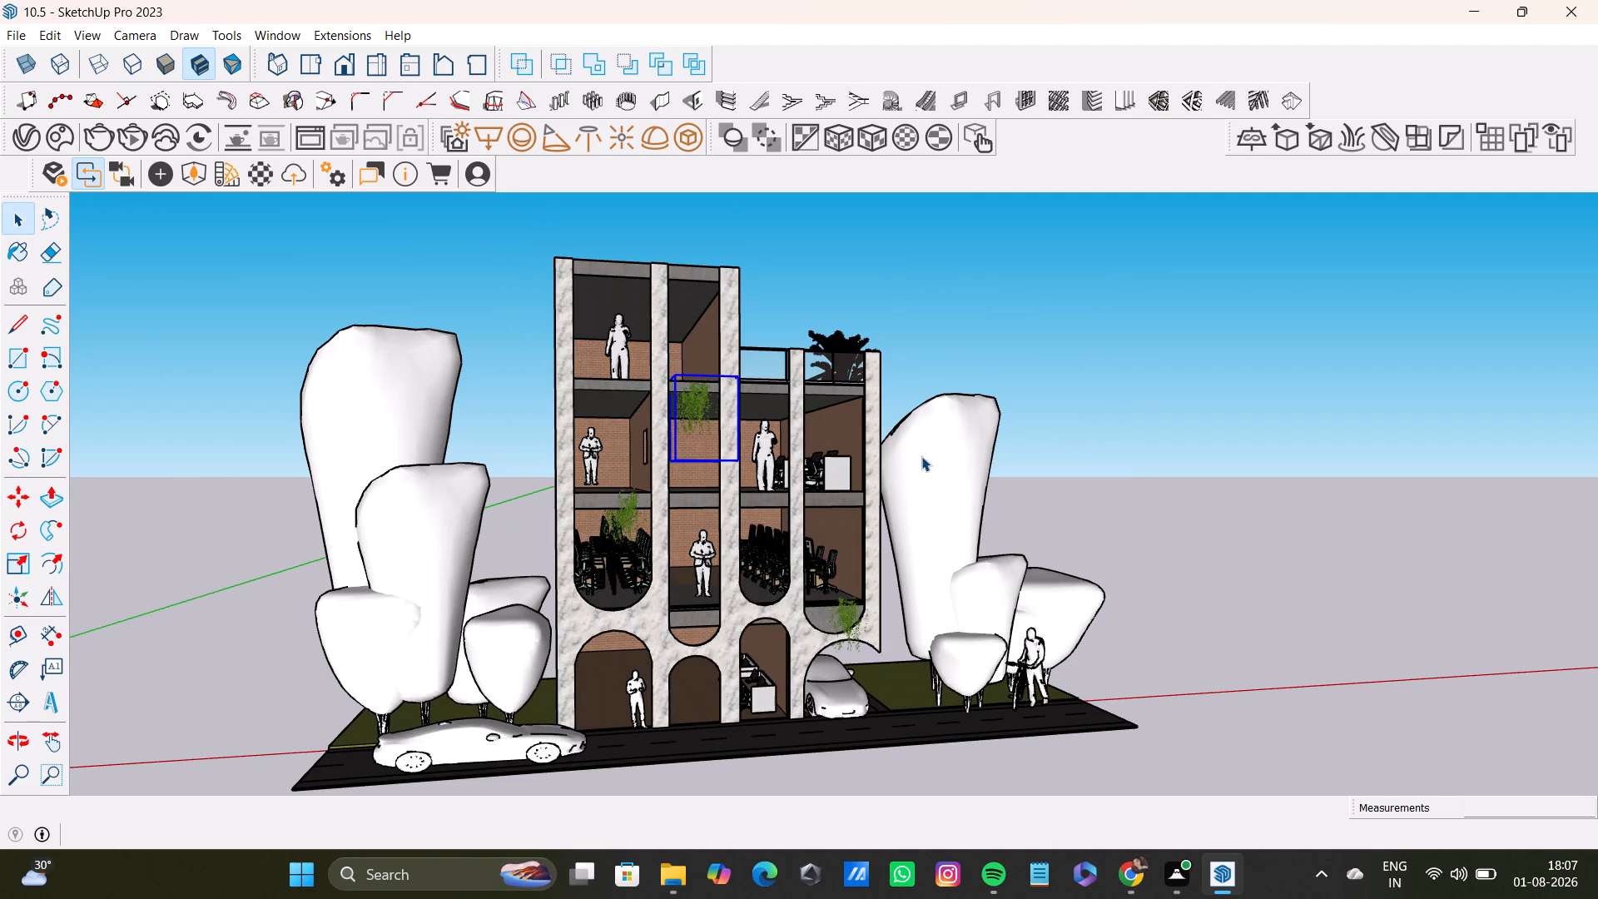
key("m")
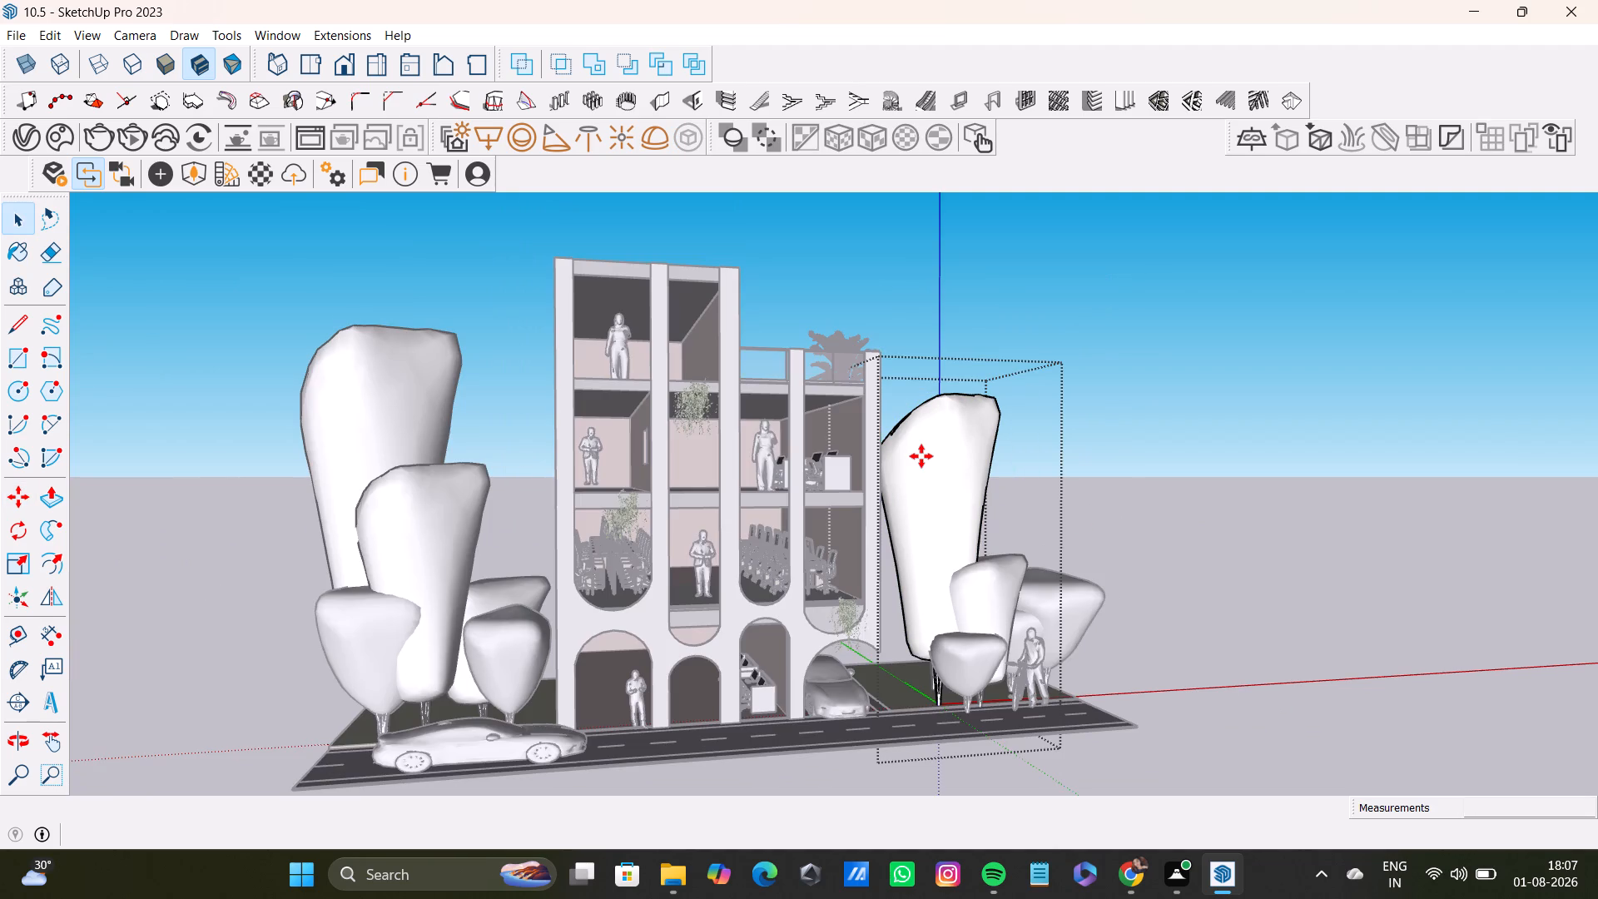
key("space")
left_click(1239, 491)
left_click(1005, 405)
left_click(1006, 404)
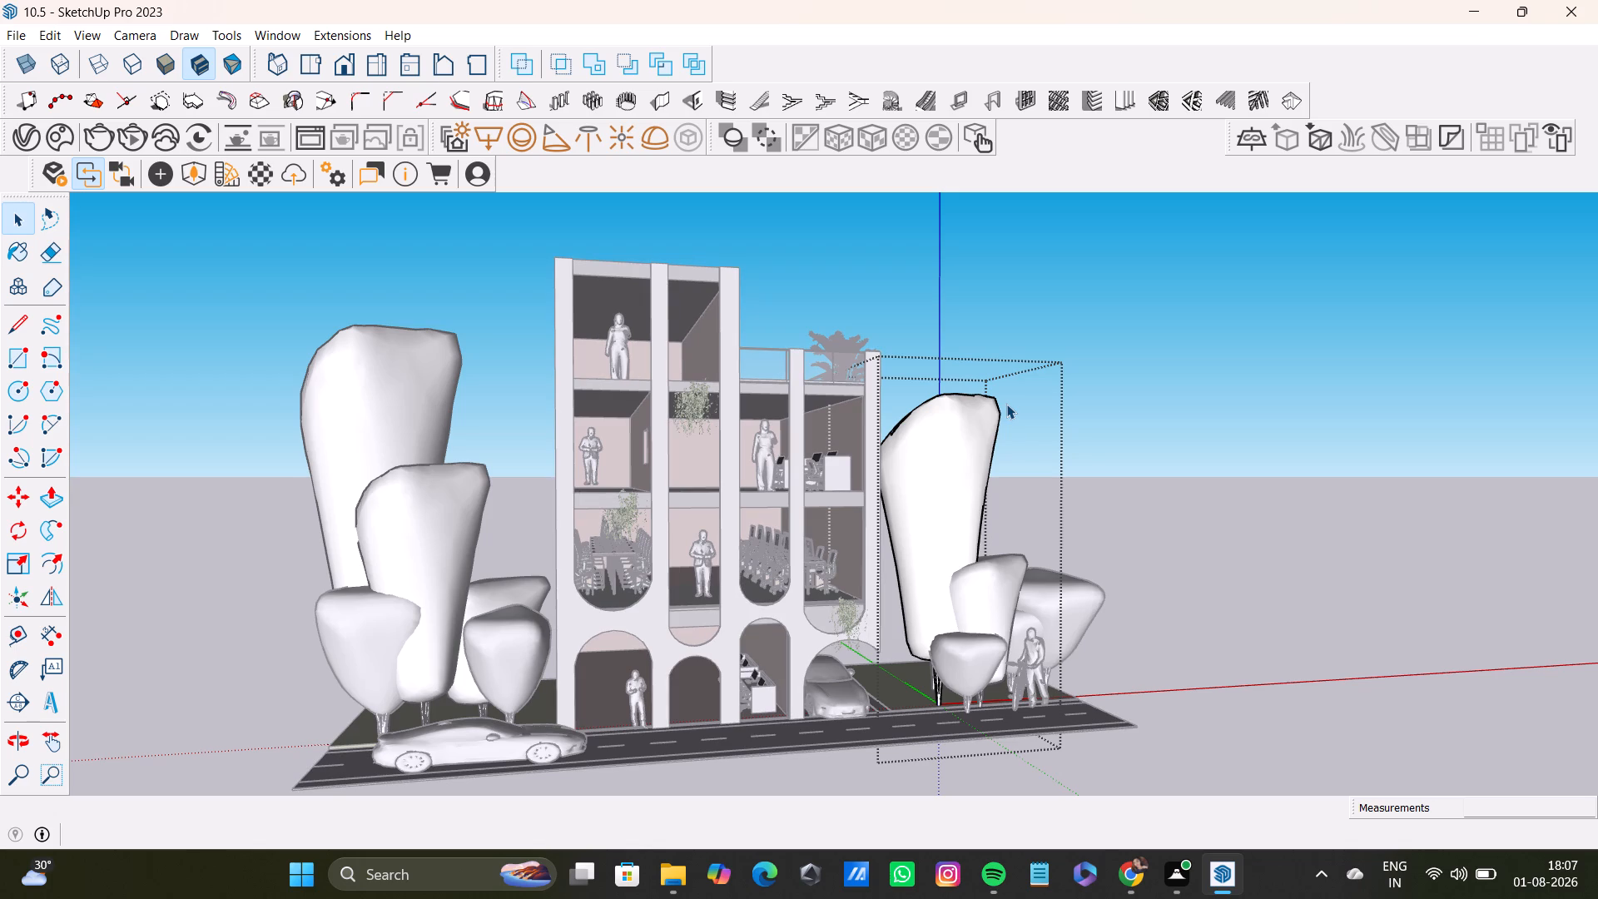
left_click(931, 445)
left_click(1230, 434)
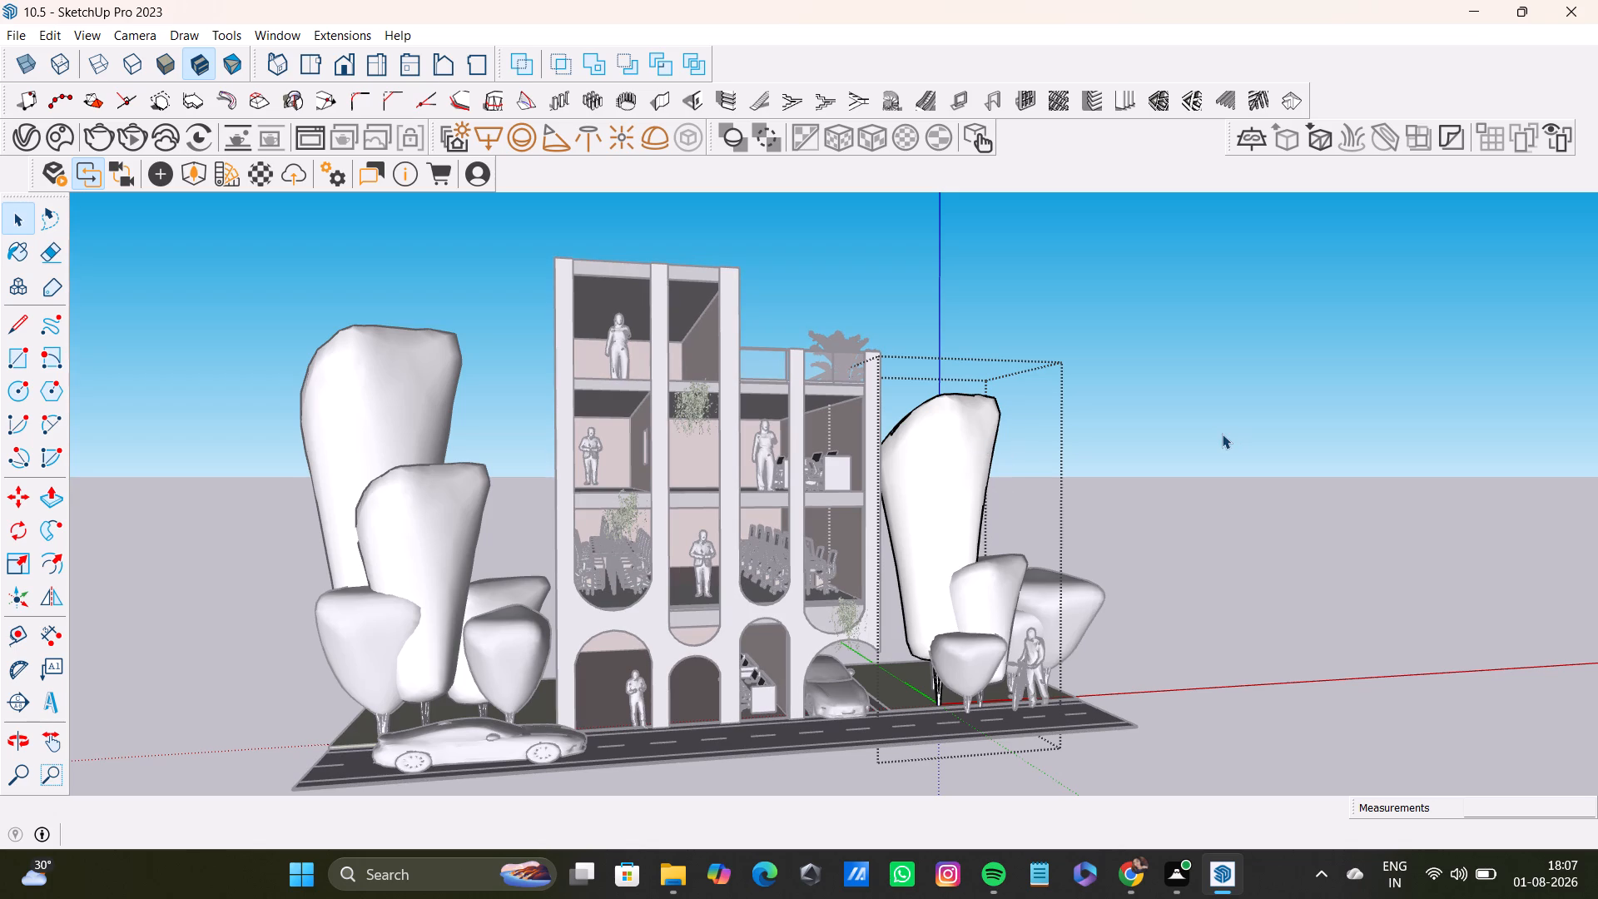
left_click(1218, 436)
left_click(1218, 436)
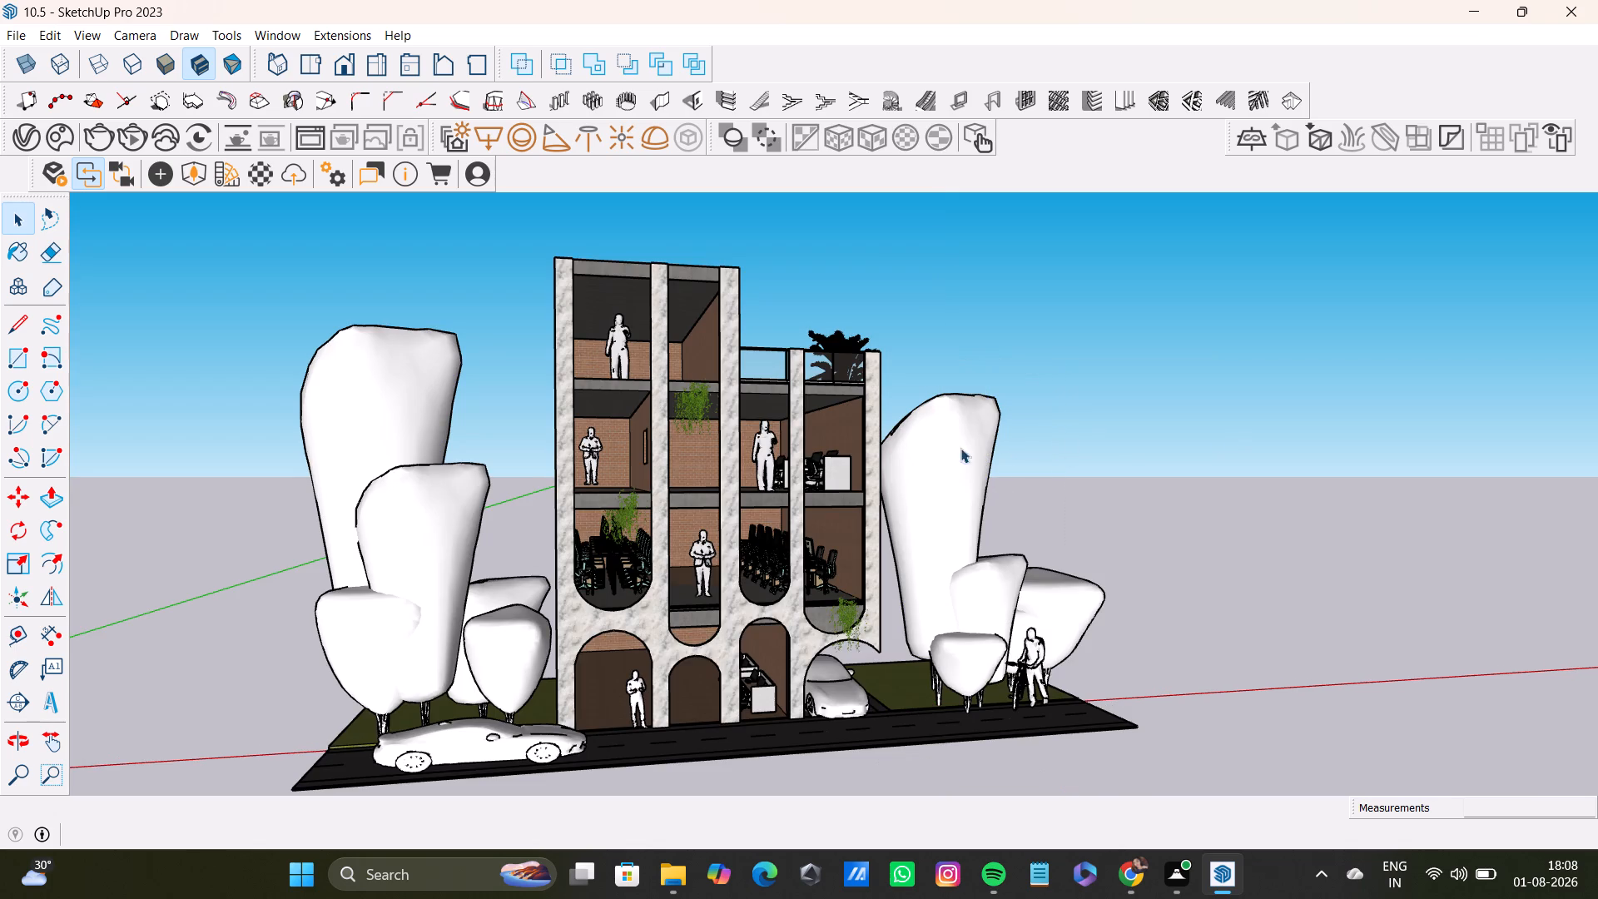
Copy the tall white tree beside the parked car's bay about 5' 5" towards the street and the building.
left_click(932, 453)
left_click(940, 465)
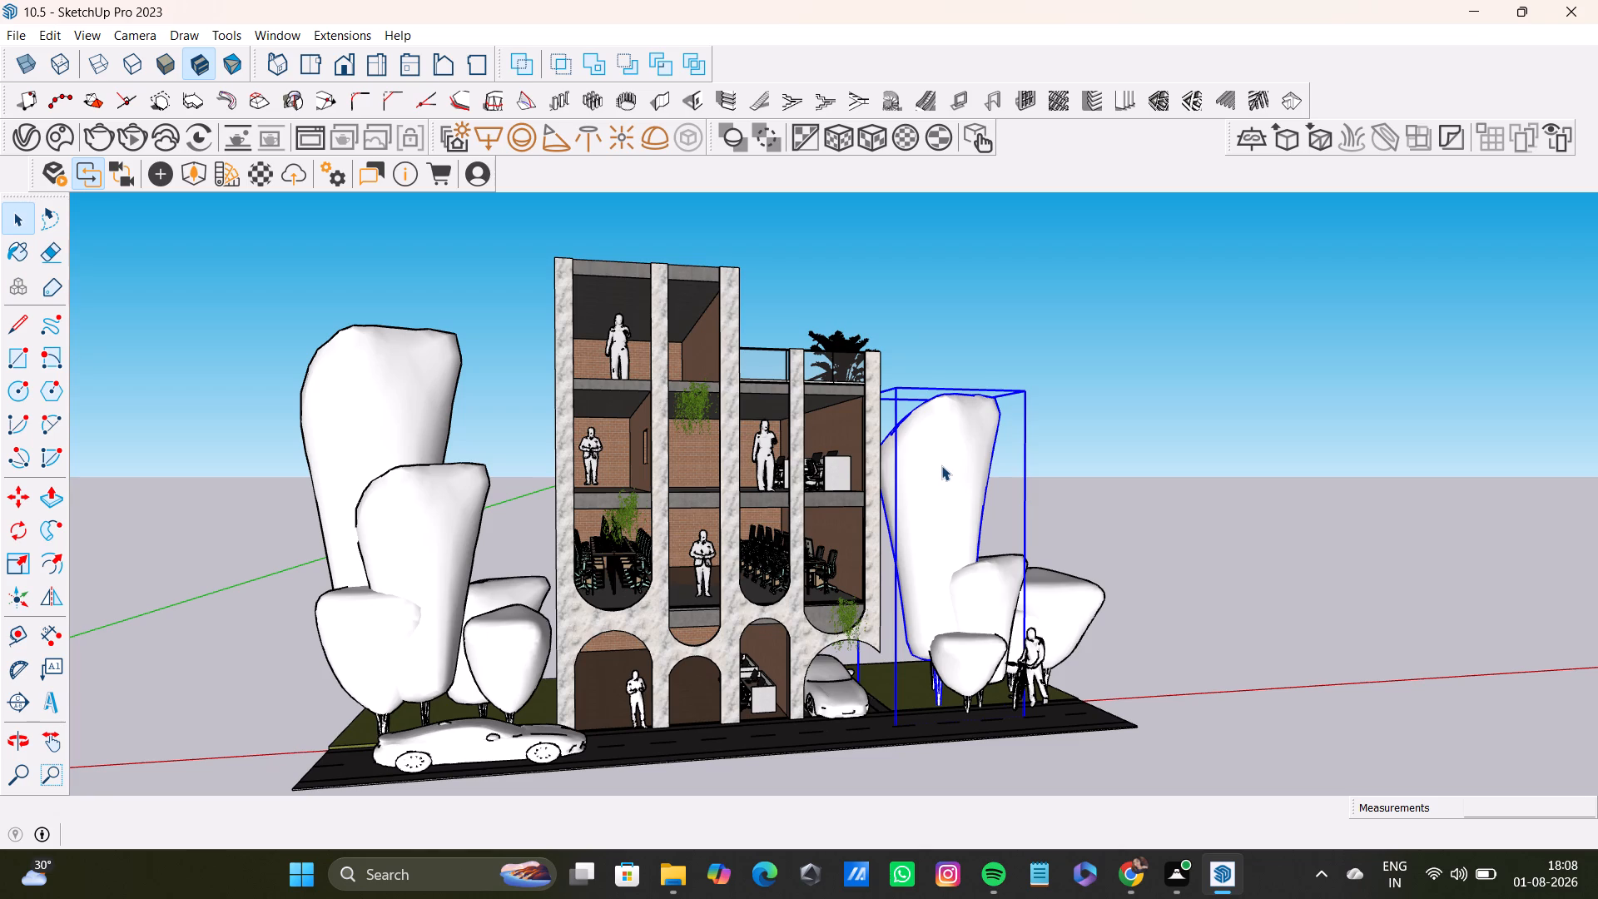
key("m")
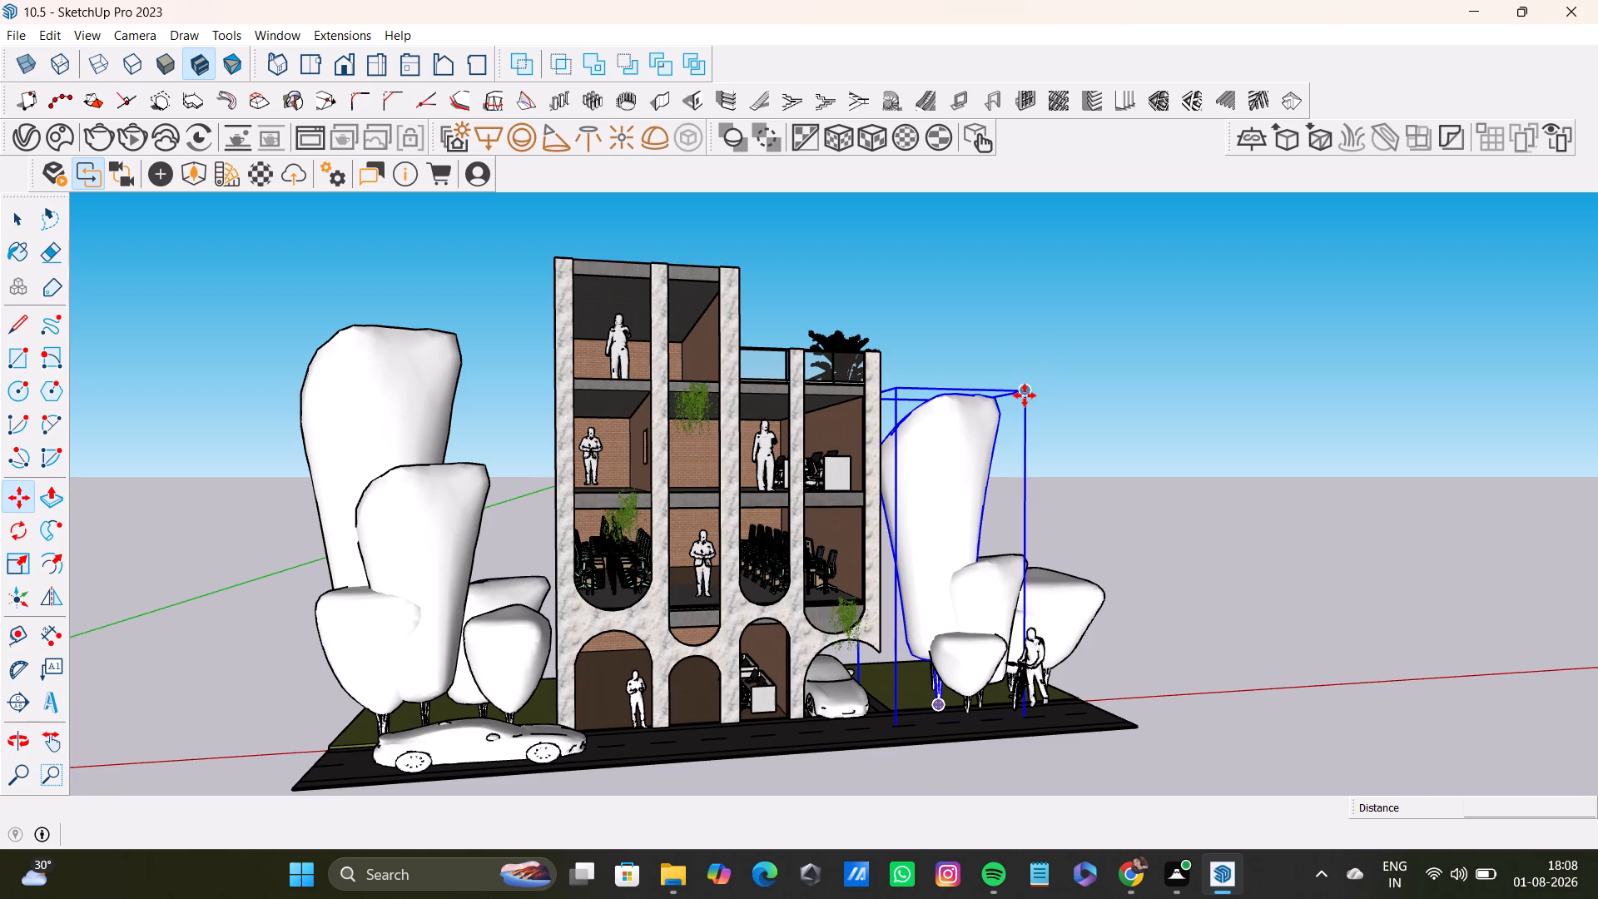
left_click(1025, 395)
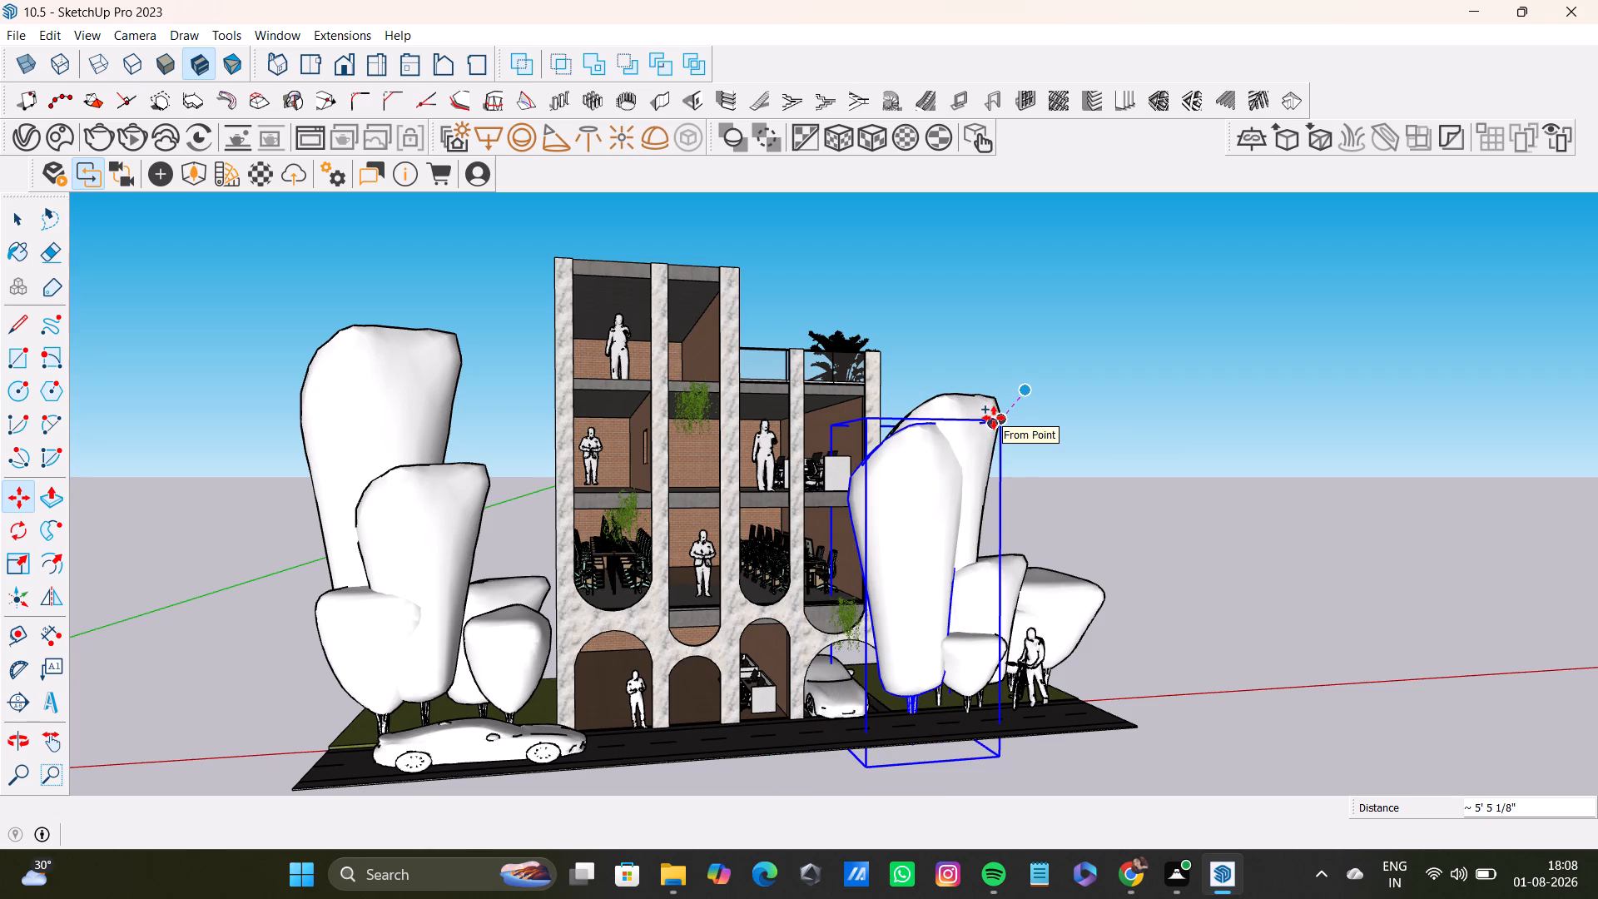
left_click(994, 418)
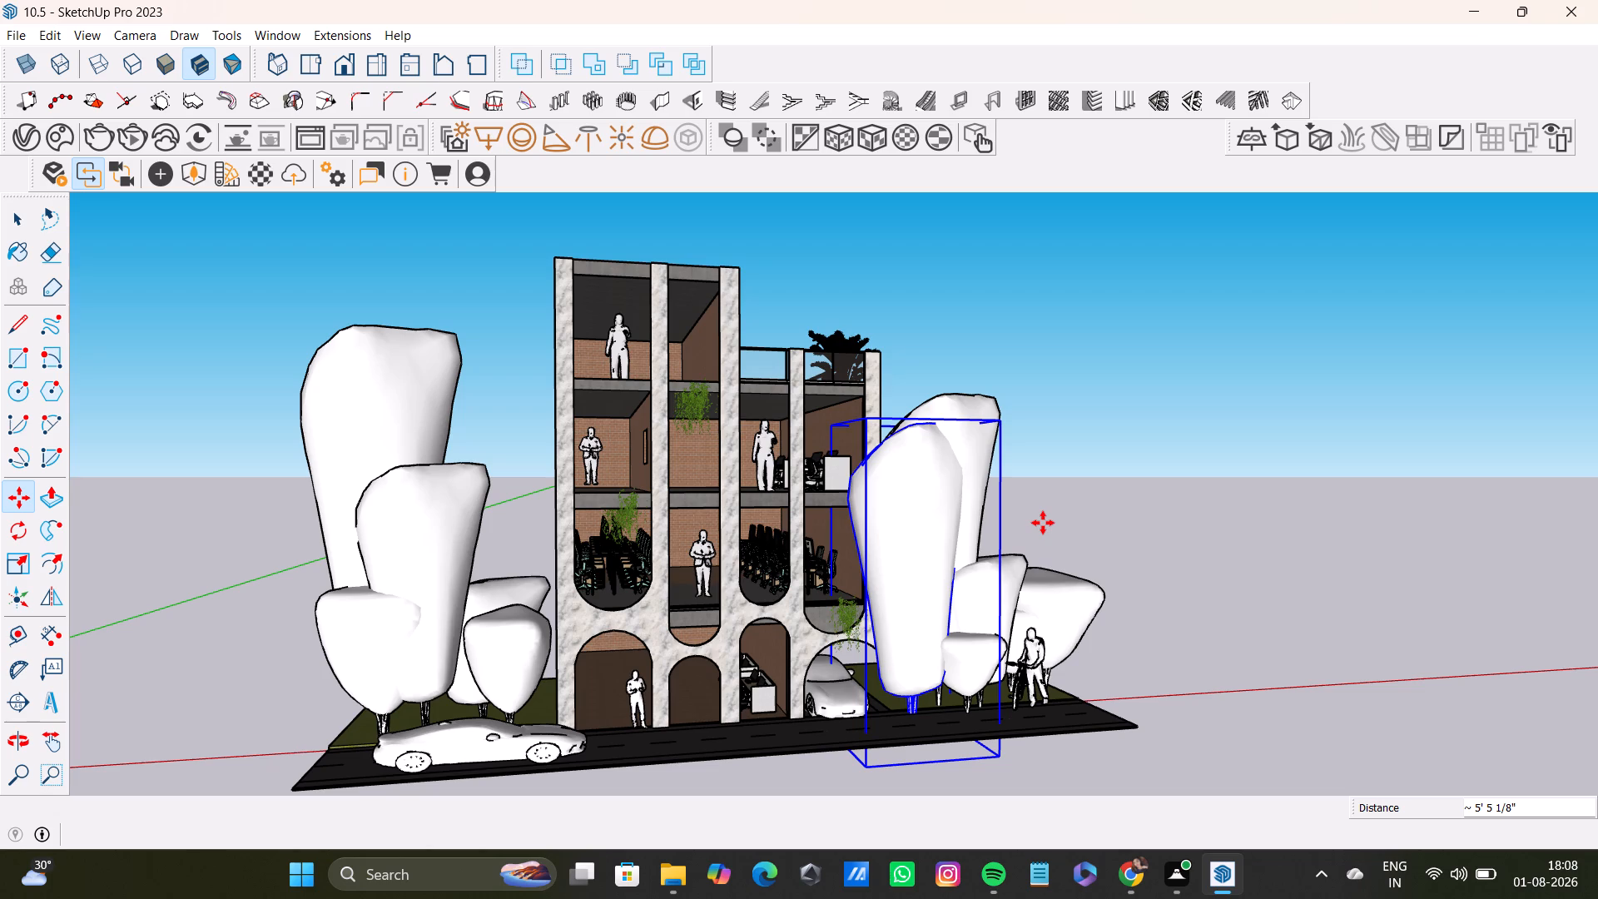
Scale the new tree copy uniformly down to about 0.62.
key("s")
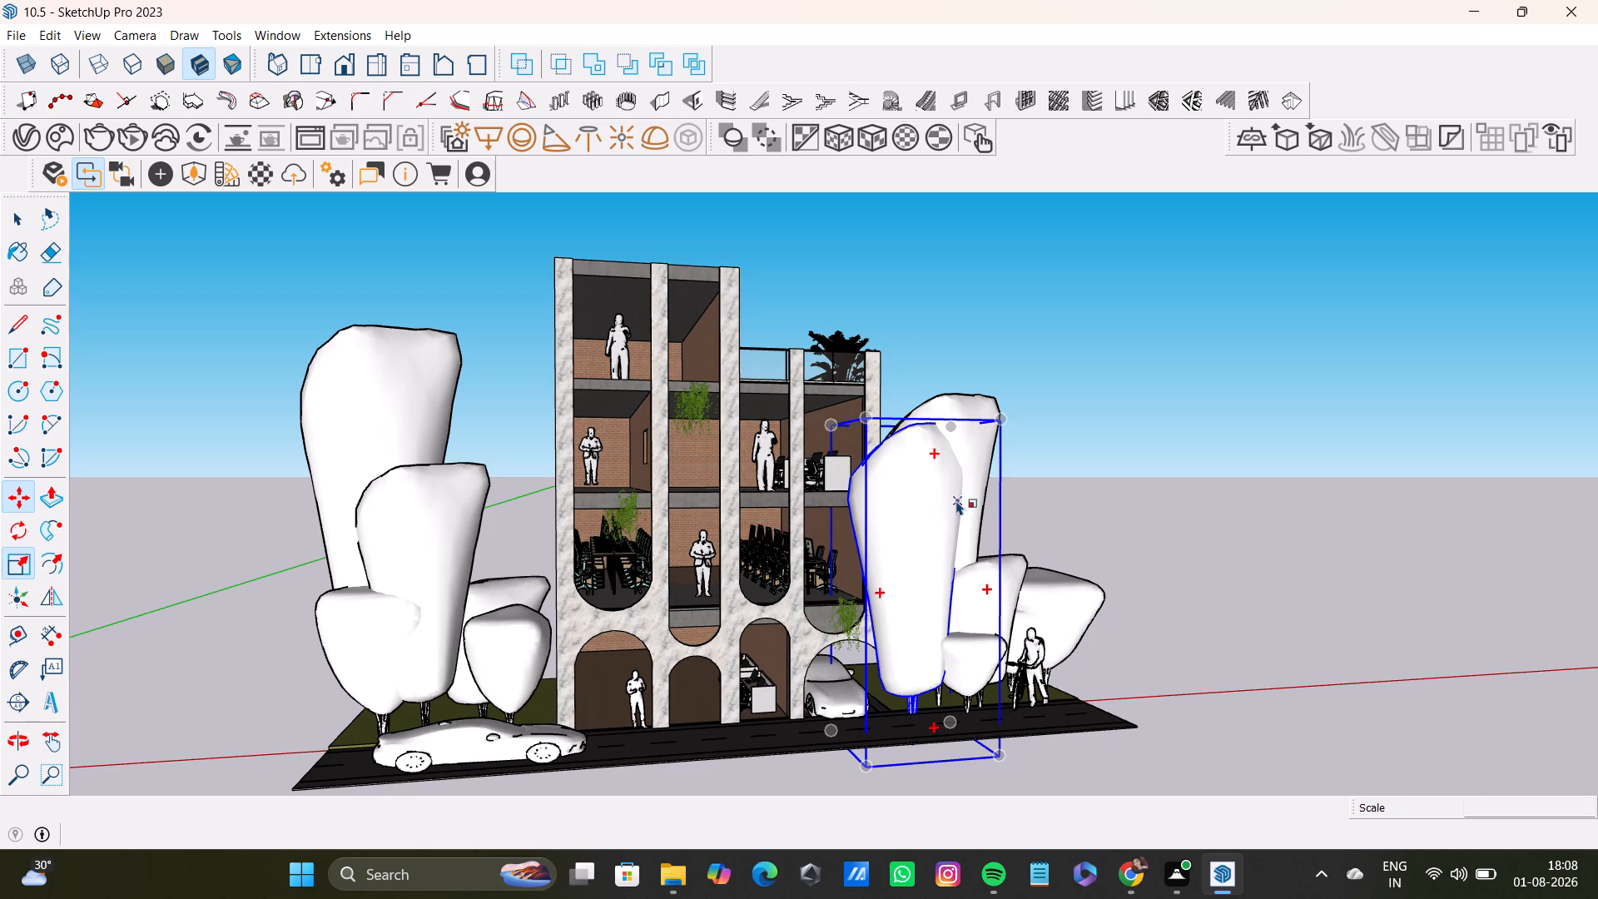
left_click(832, 426)
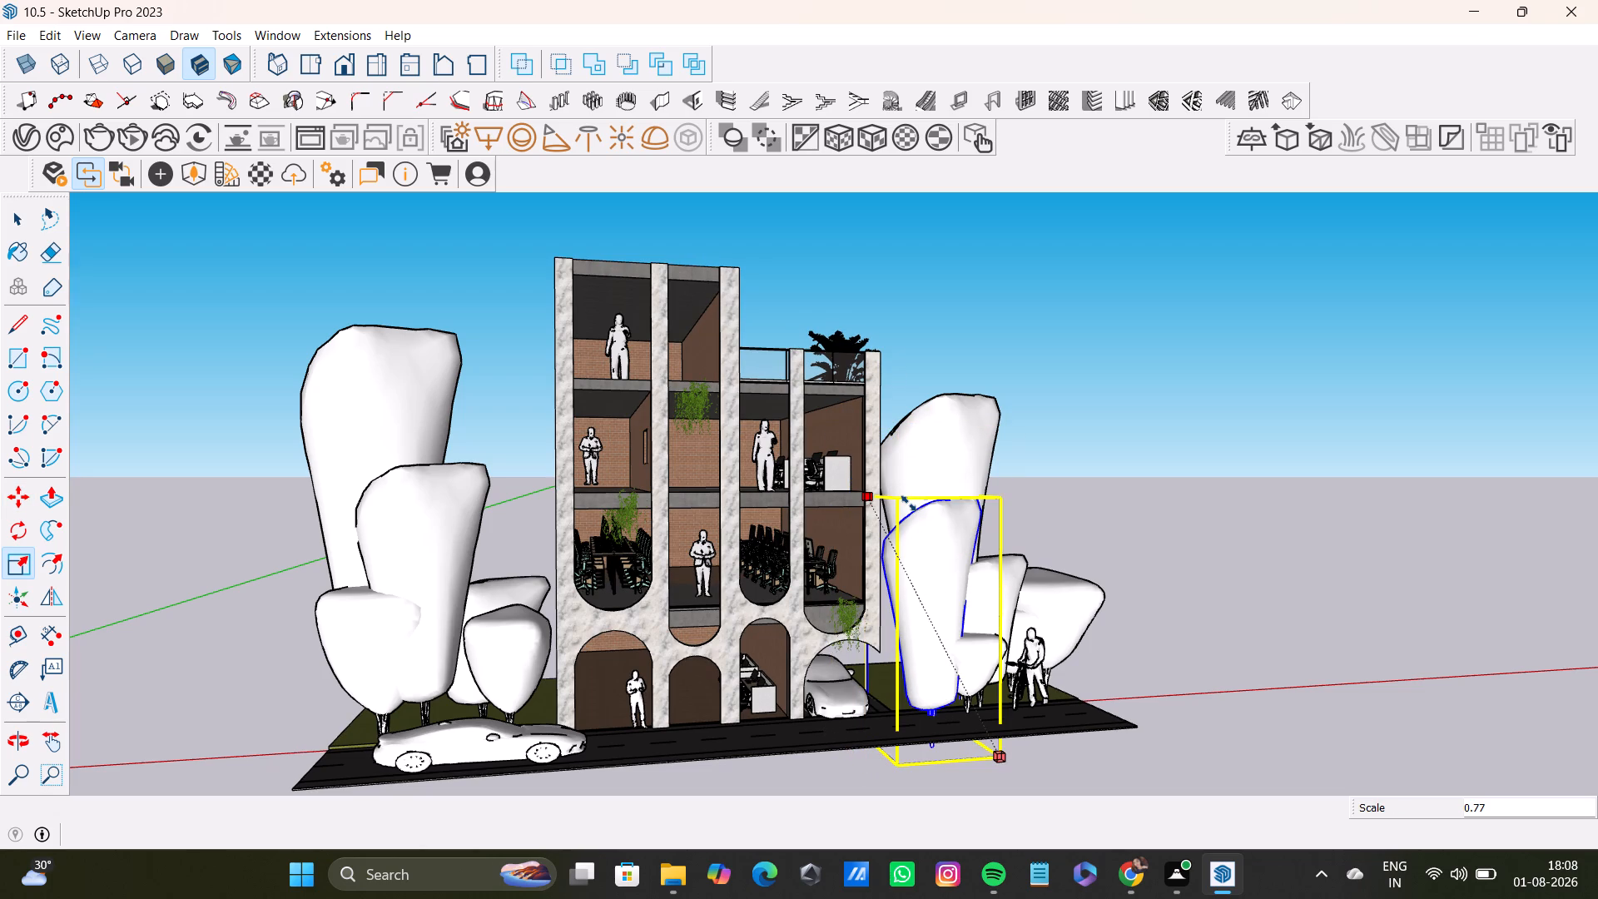
left_click(908, 504)
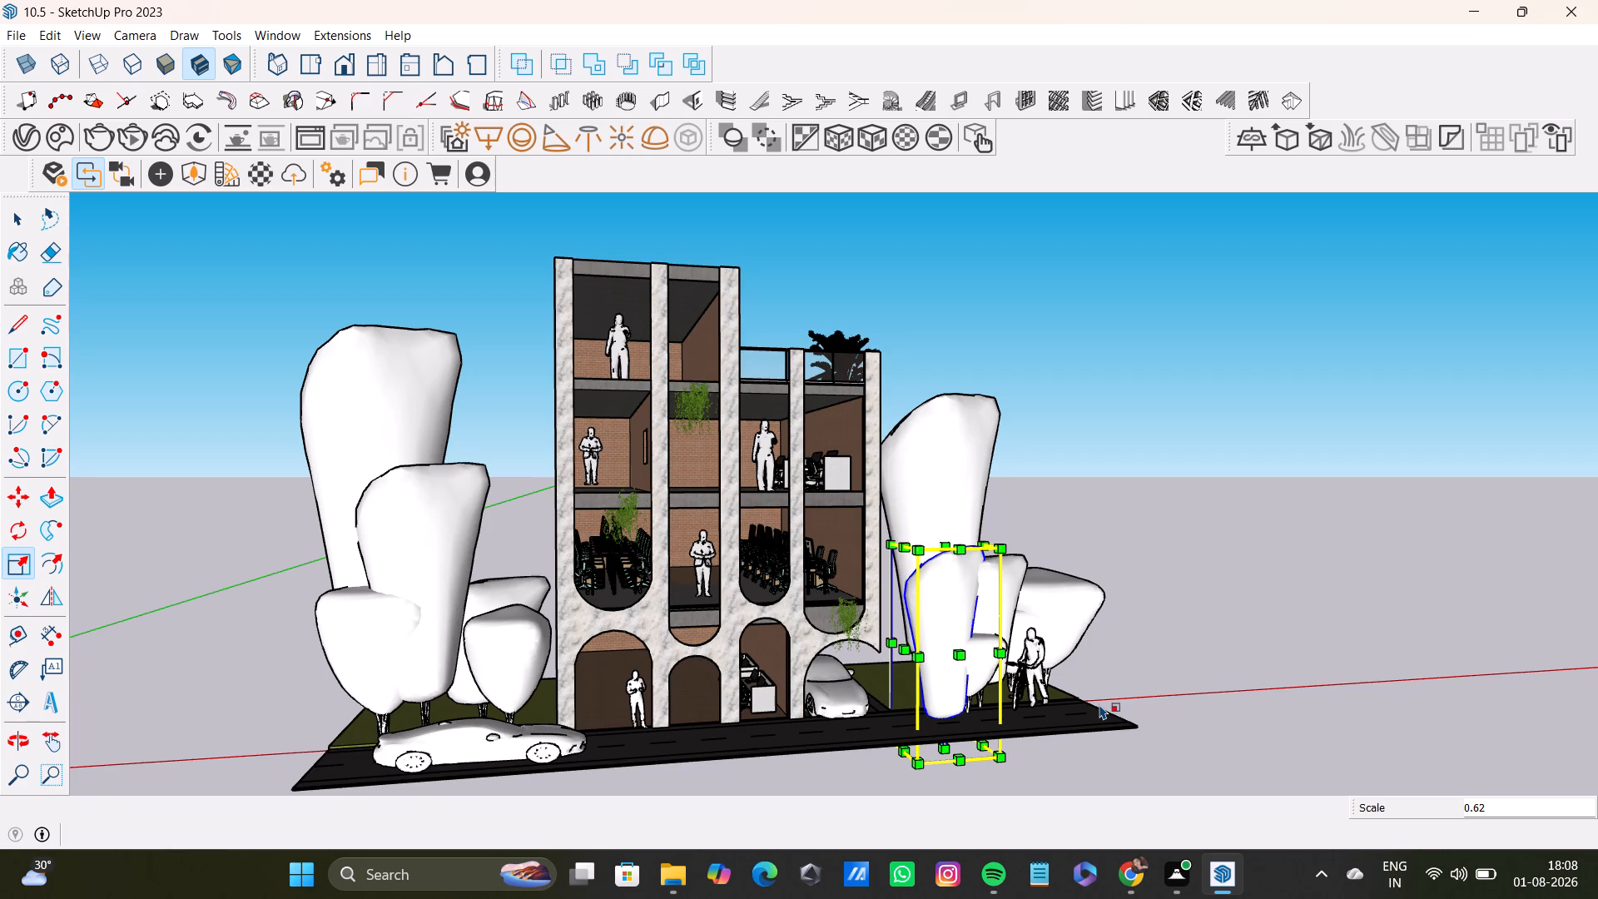
Move the scaled tree copy about 6' 3 1/2" back from the road, onto the grass between the building and the tall tree.
key("m")
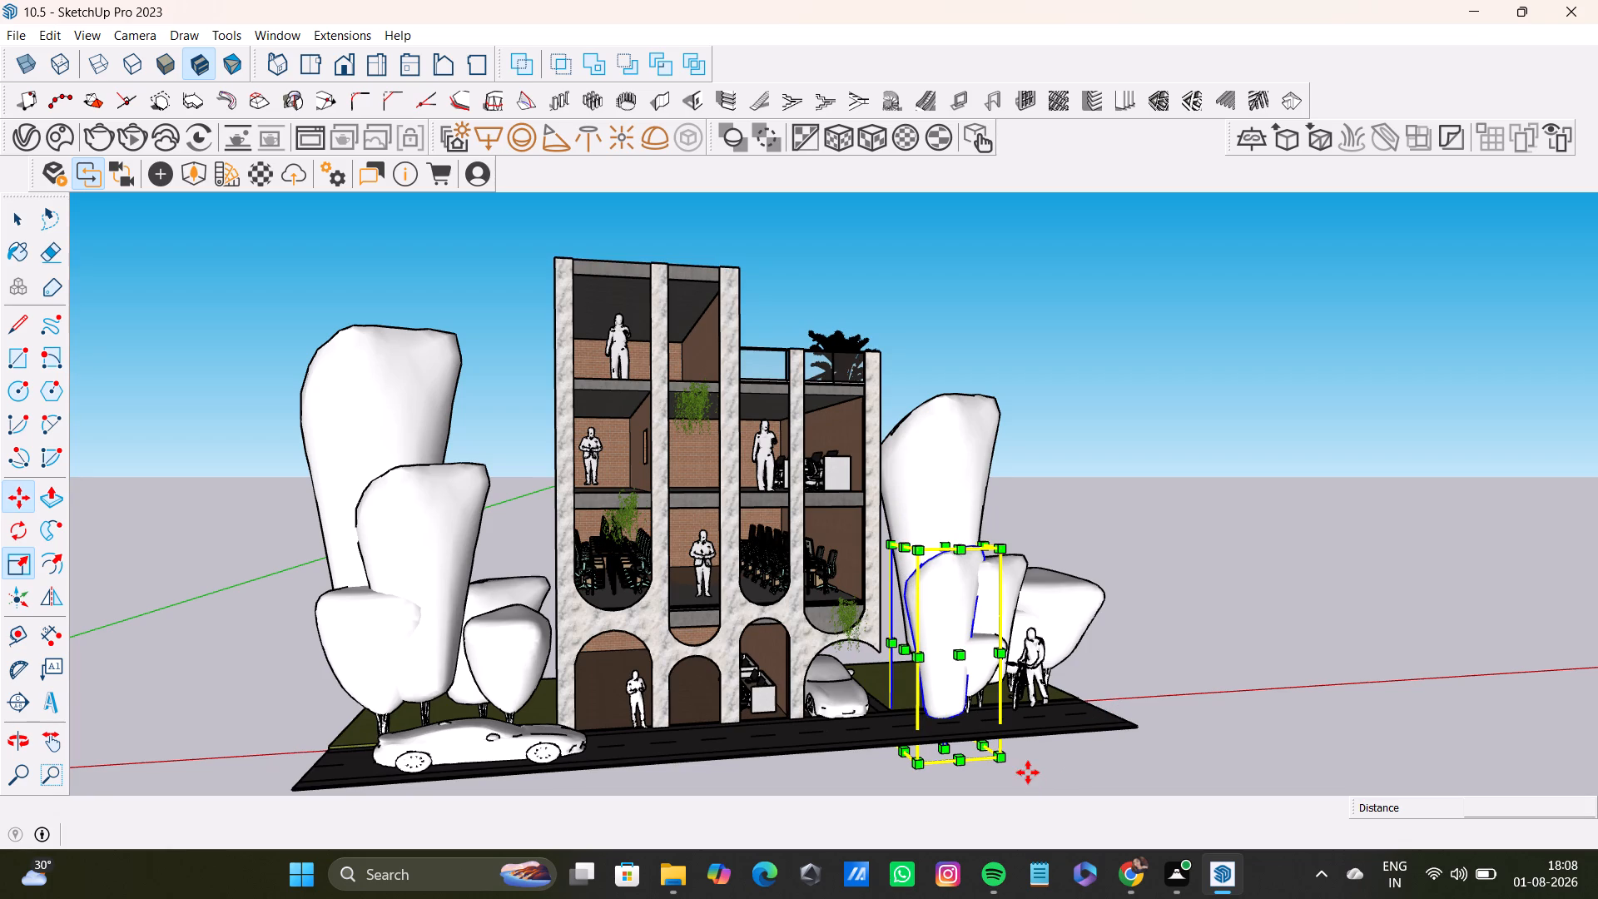
left_click(950, 672)
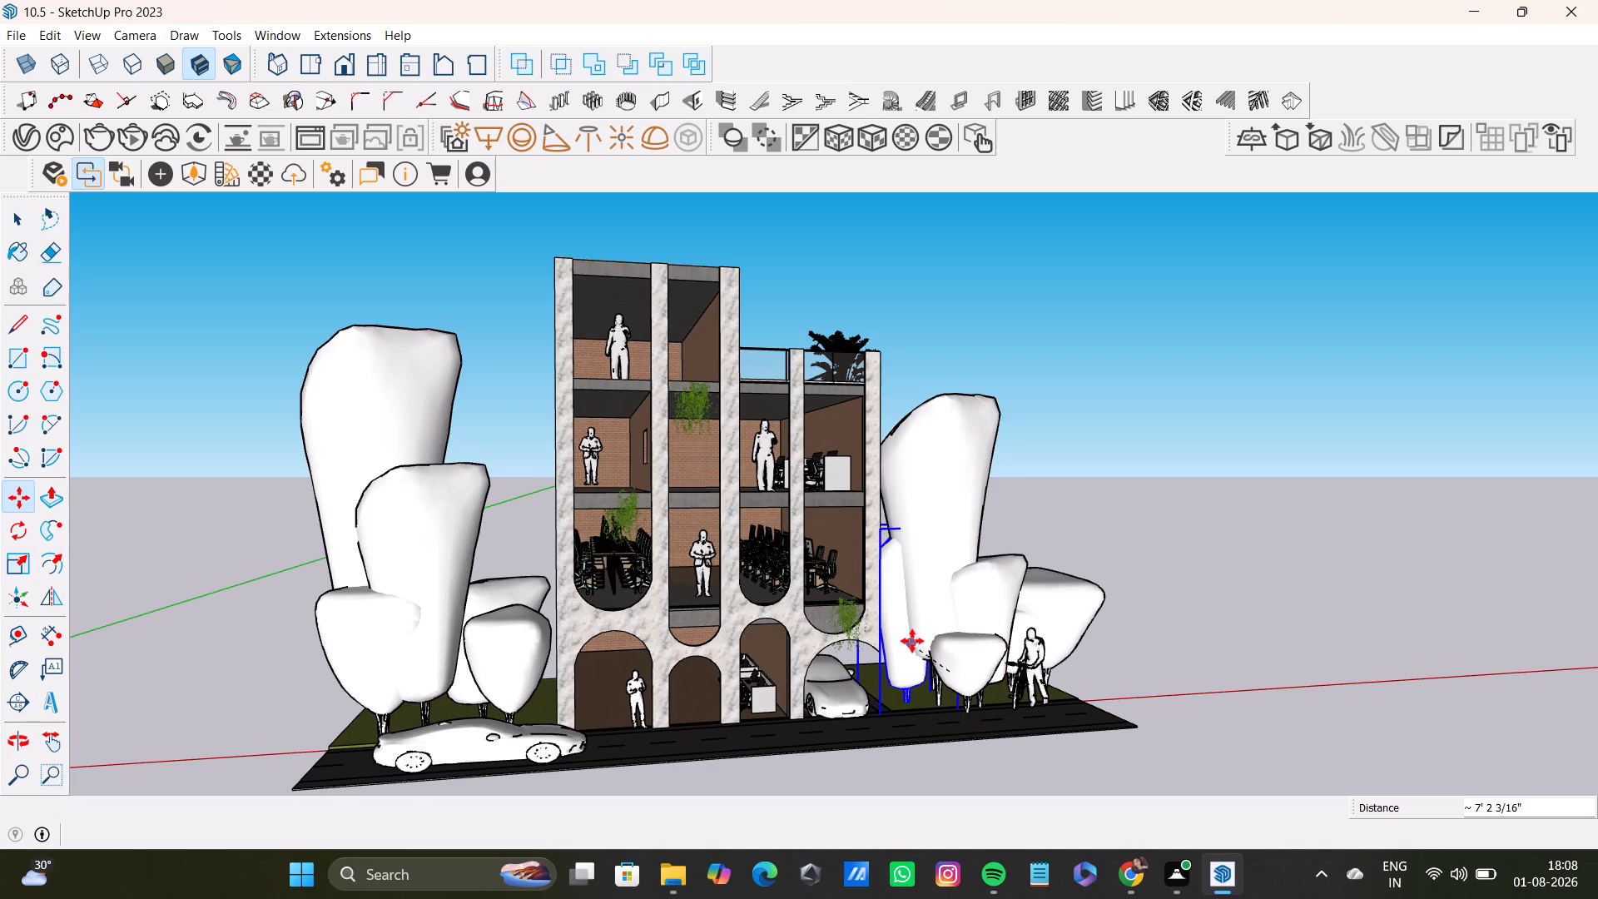
left_click(912, 641)
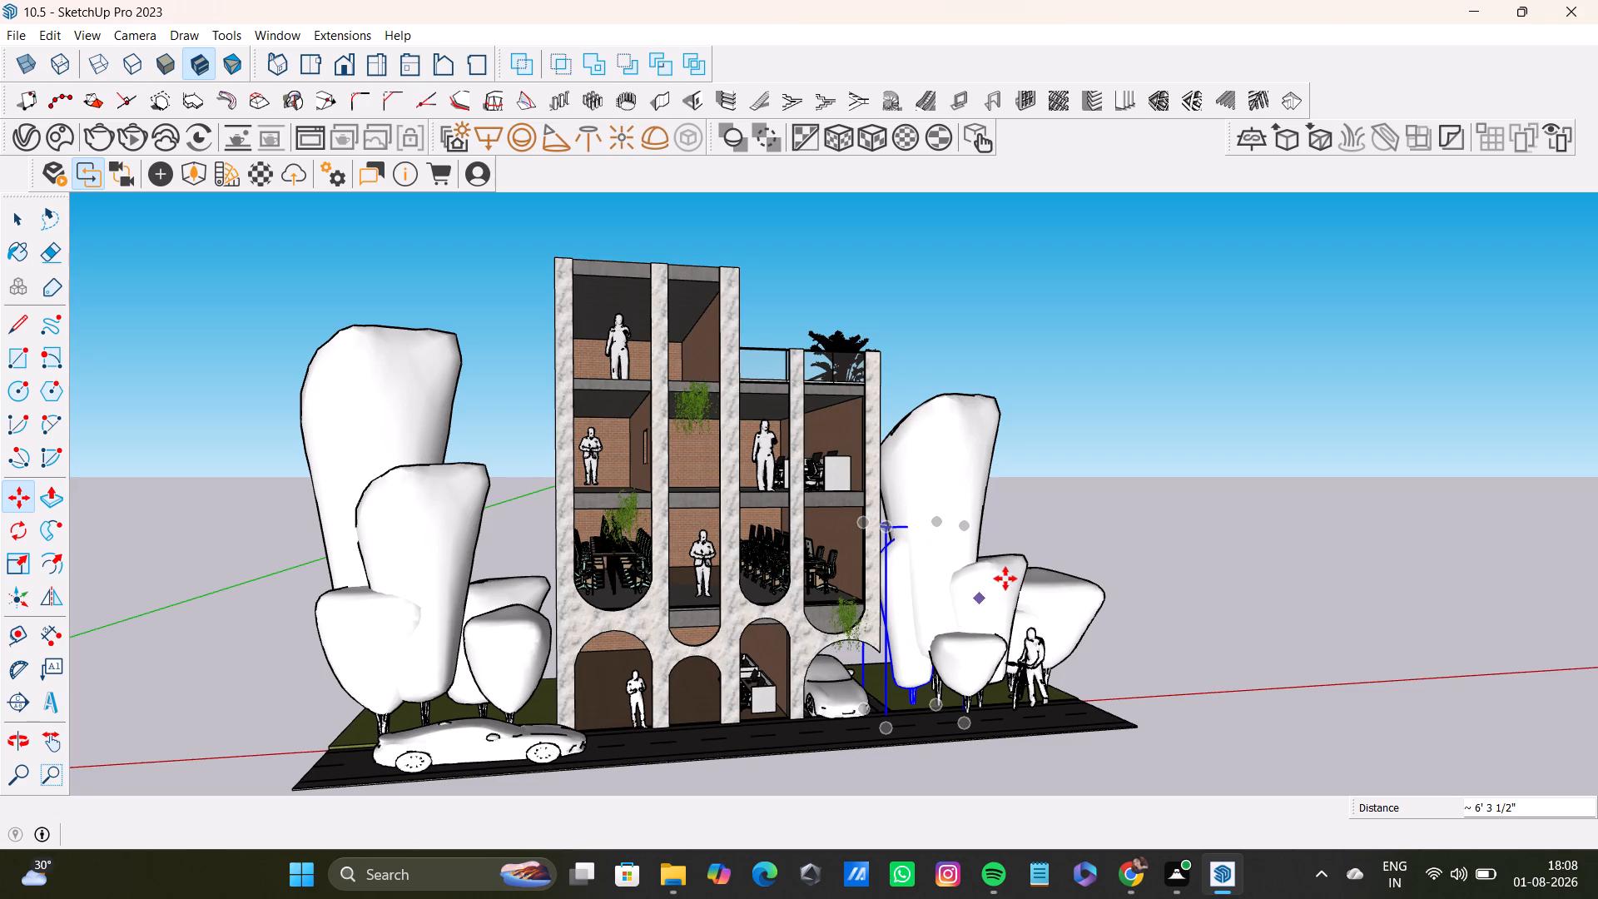
key("space")
left_click(1190, 569)
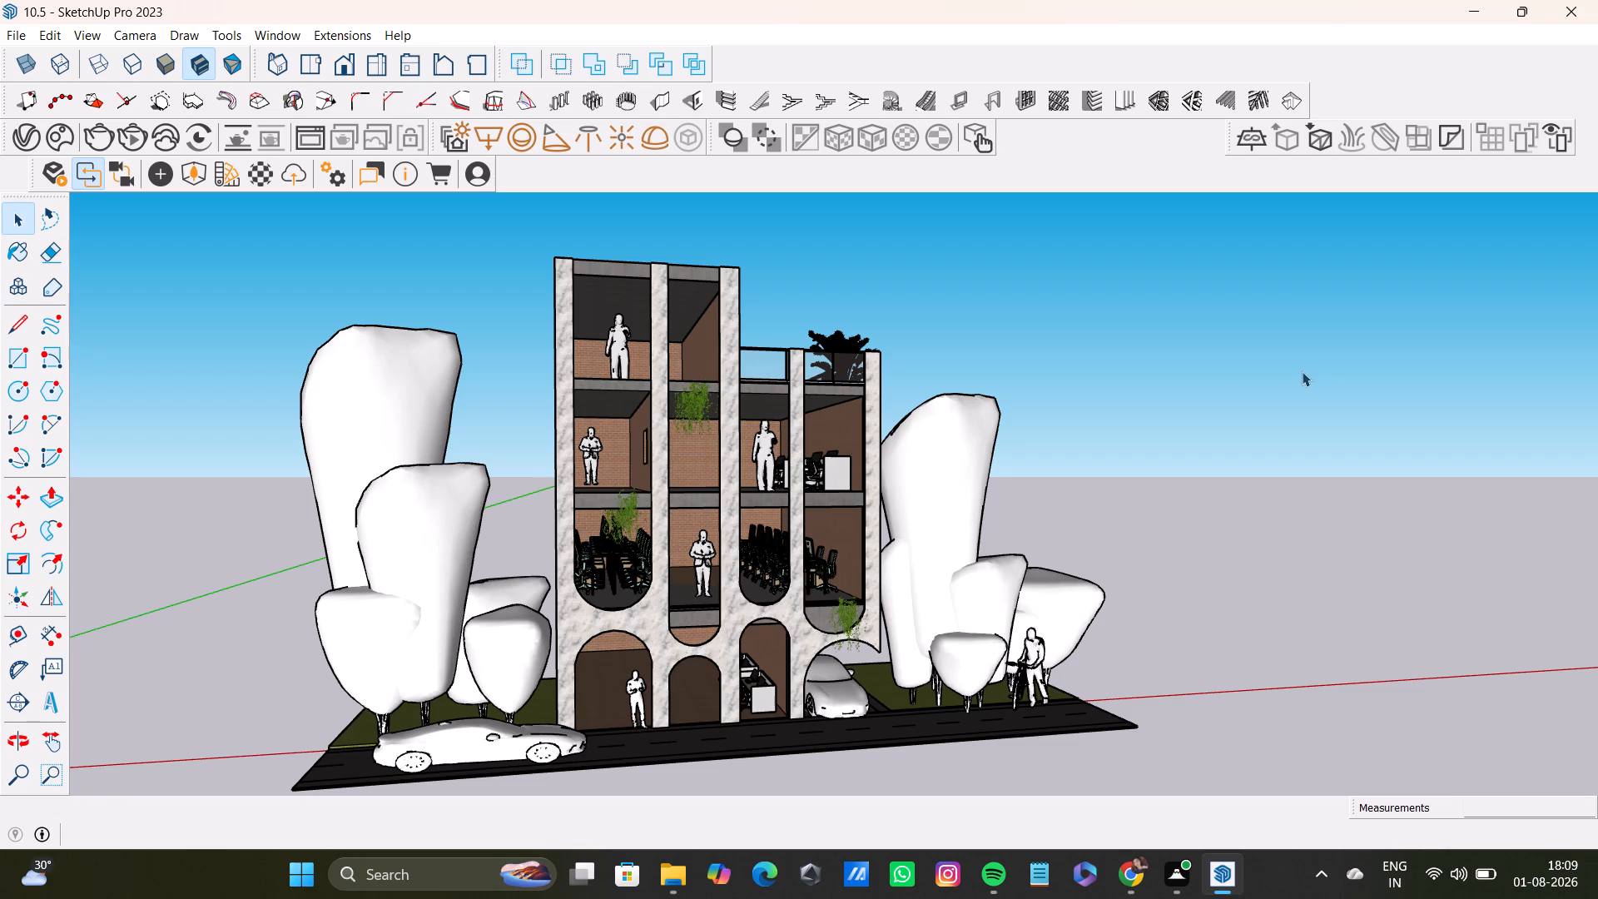
Unhide all hidden objects in the building model.
middle_click_drag(1154, 534, 976, 629)
middle_click_drag(1010, 636, 903, 681)
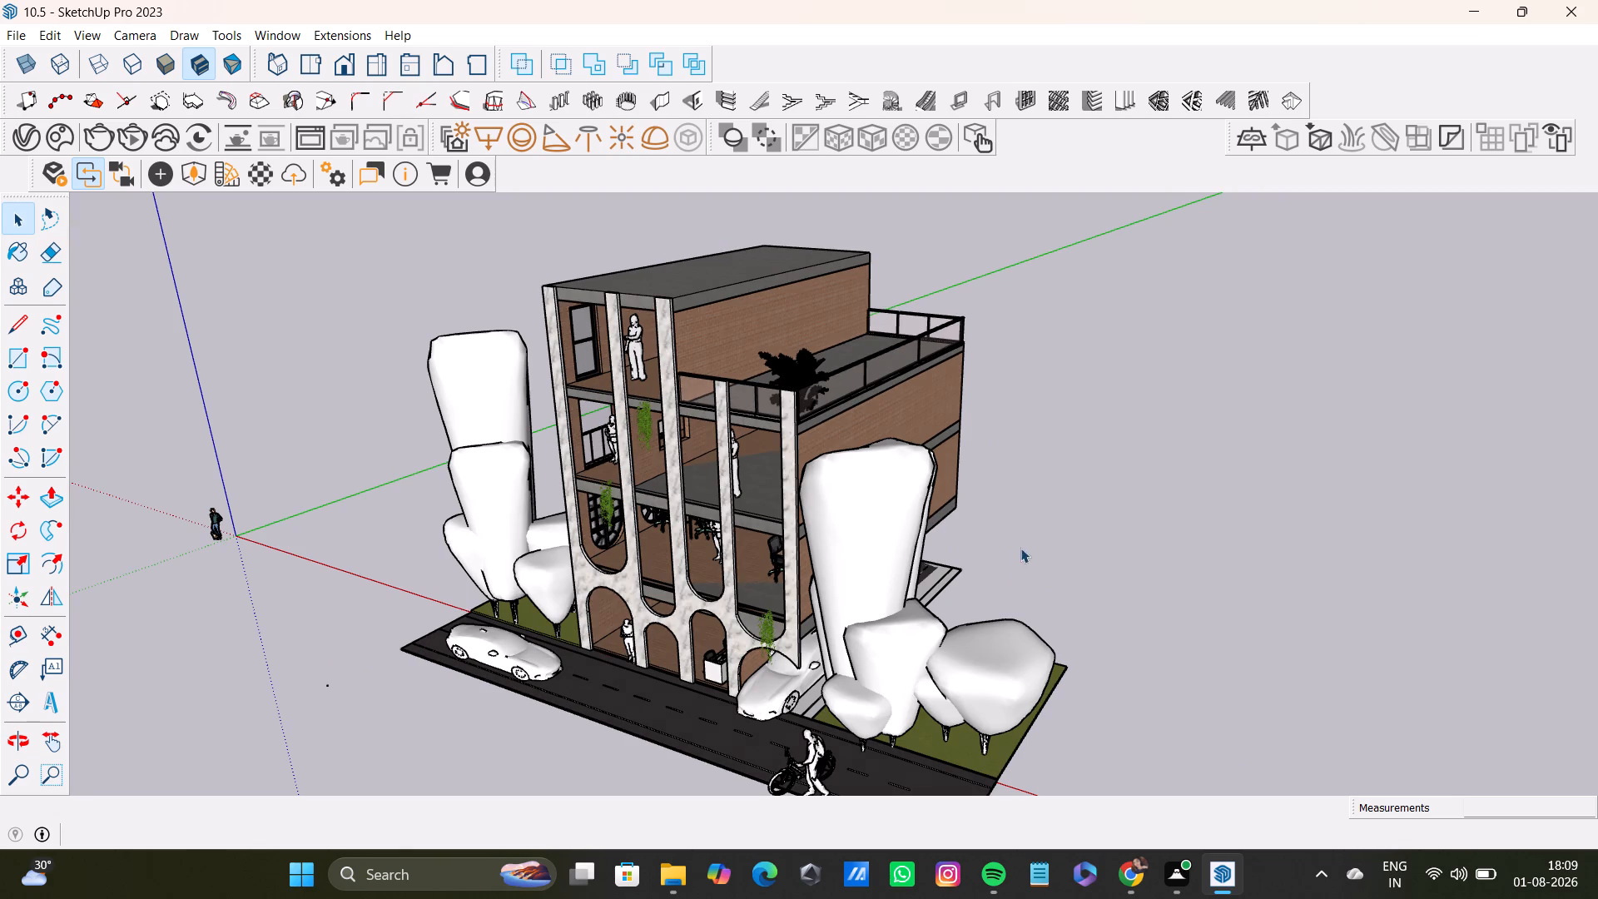
middle_click_drag(708, 728, 834, 670)
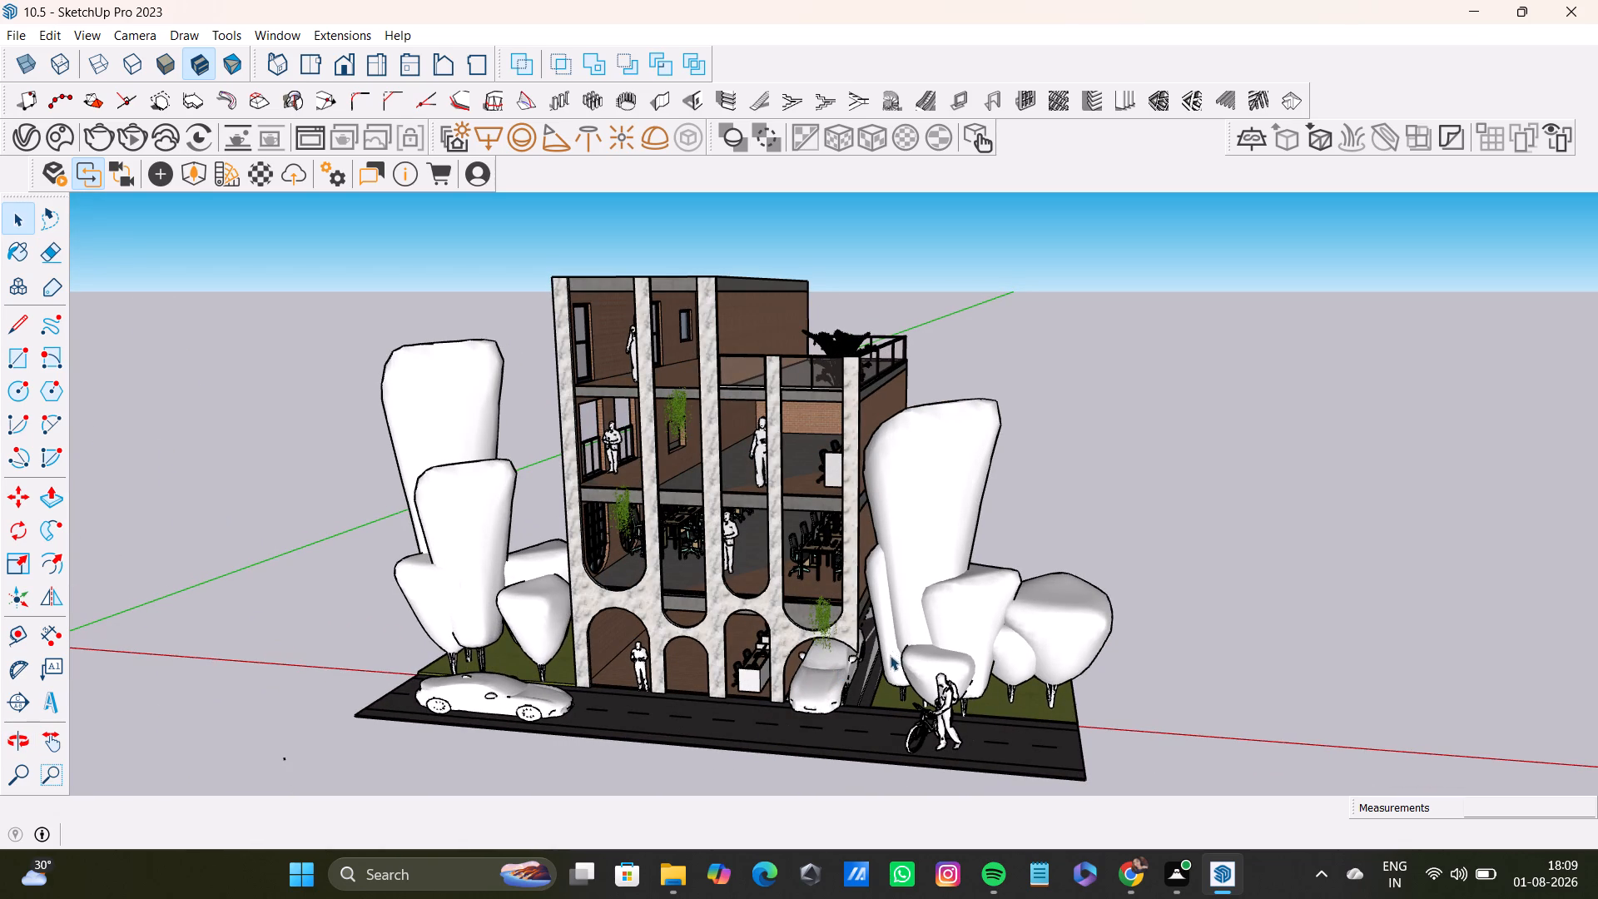
middle_click_drag(890, 655, 861, 560)
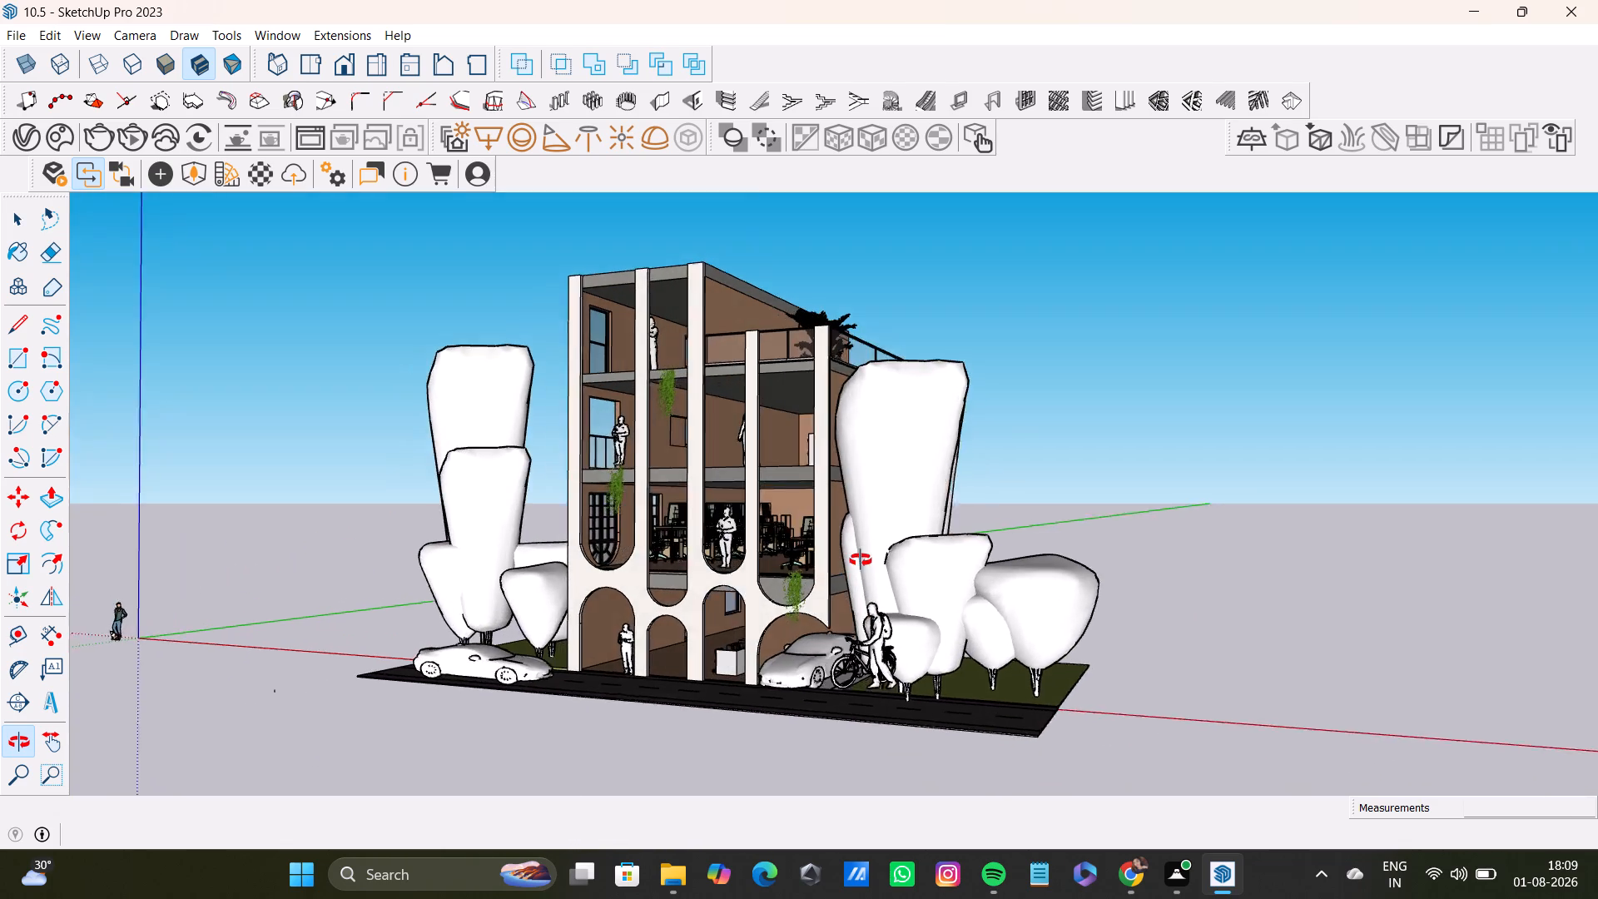
middle_click_drag(861, 560, 1169, 596)
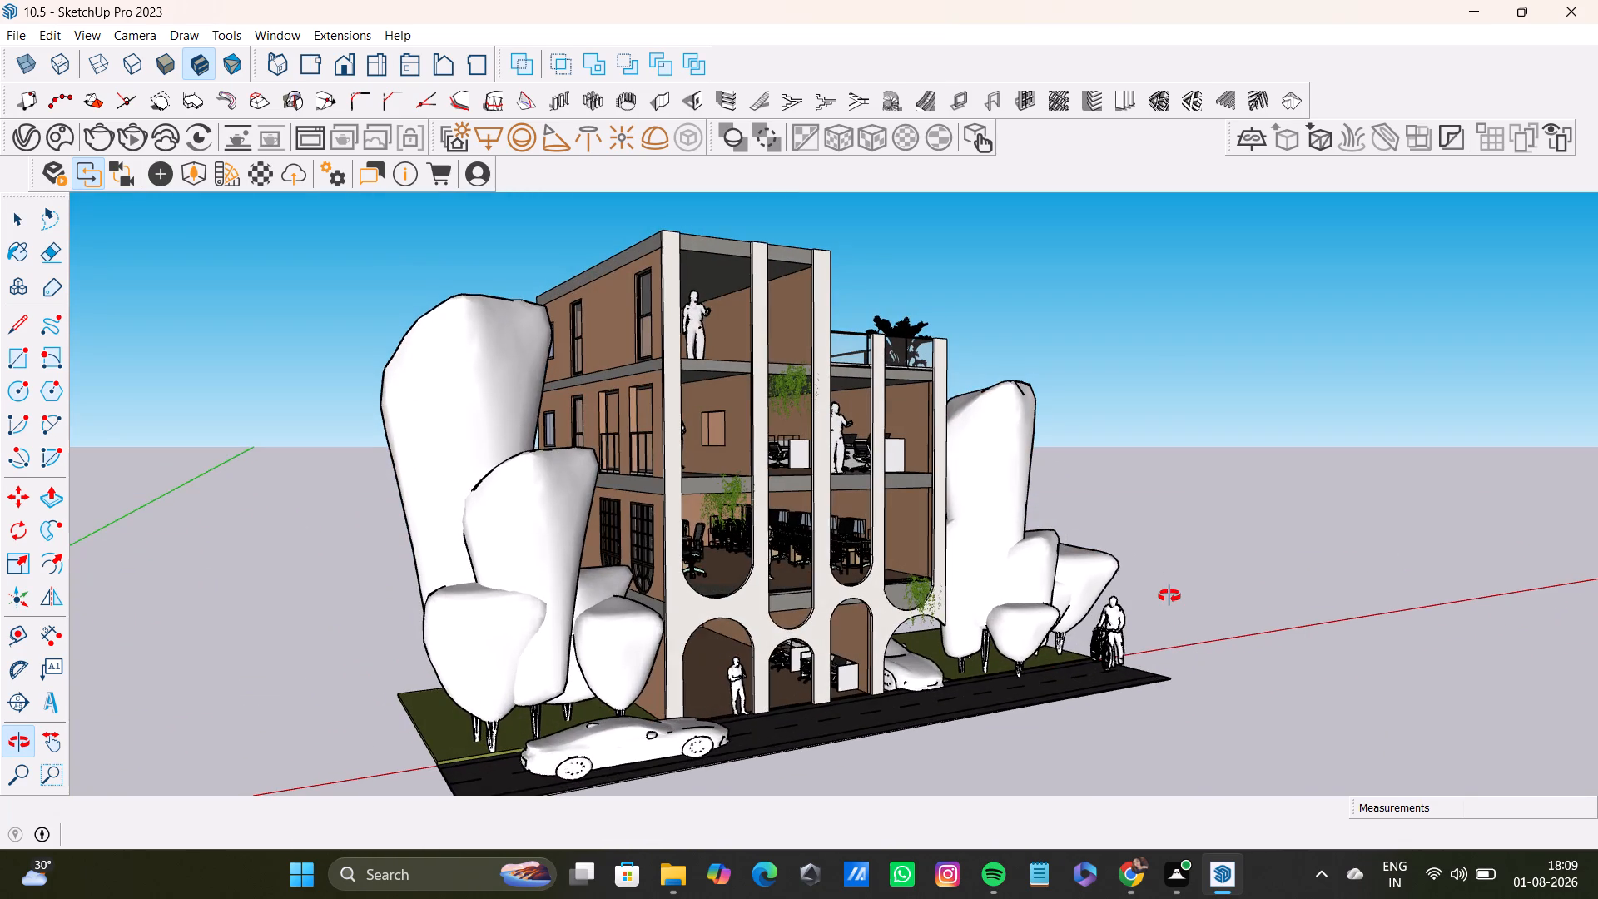
middle_click_drag(1169, 596, 1212, 610)
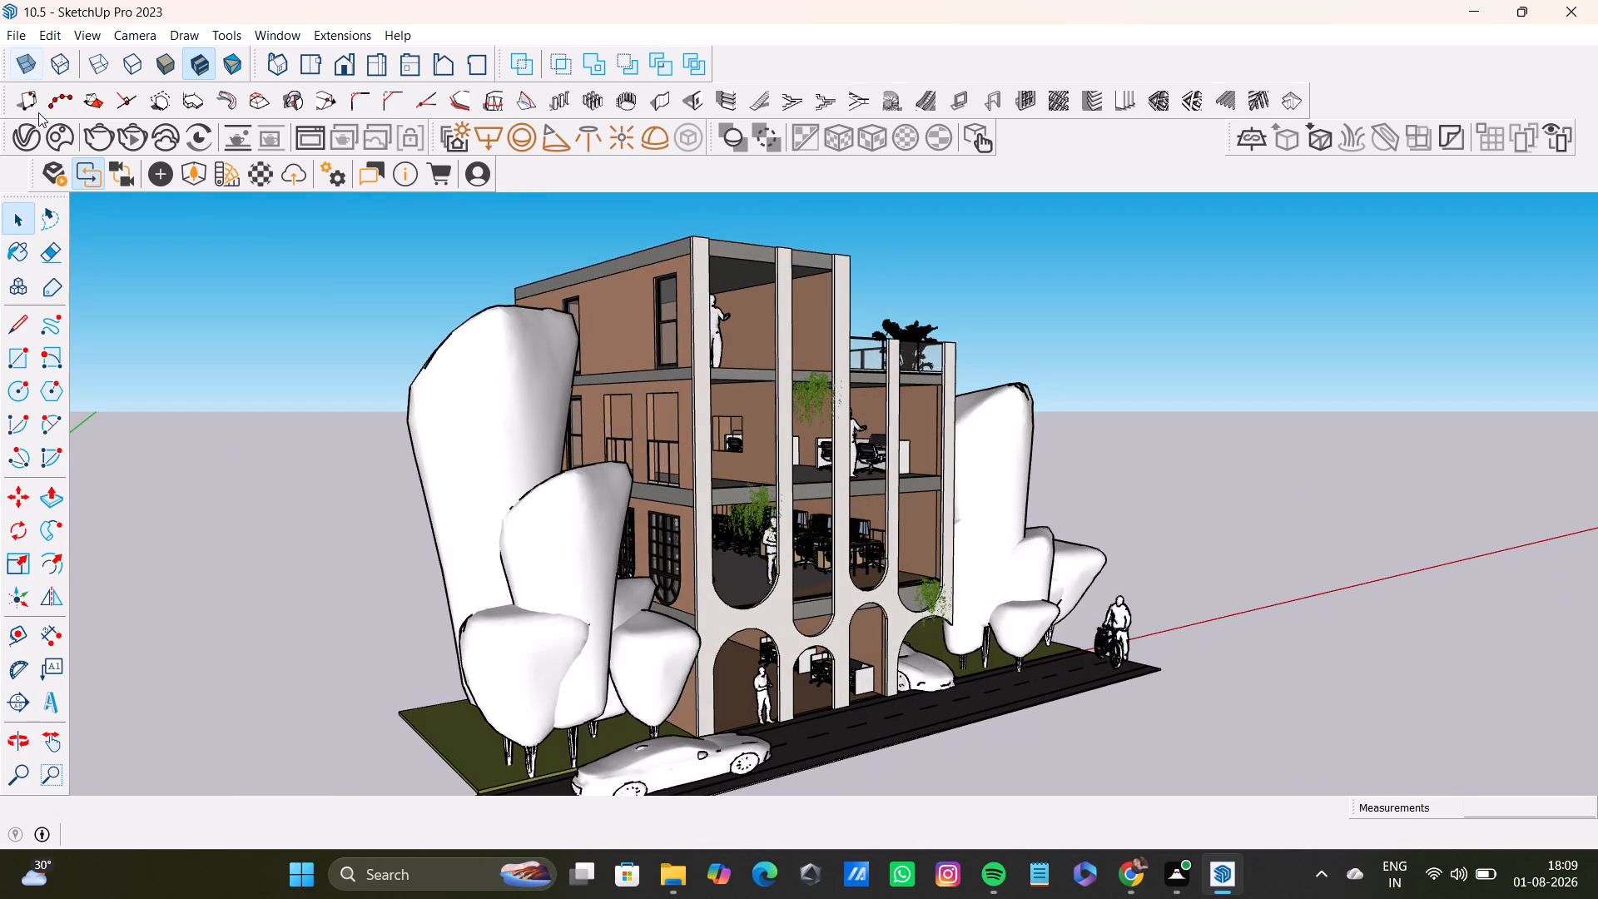
left_click(50, 44)
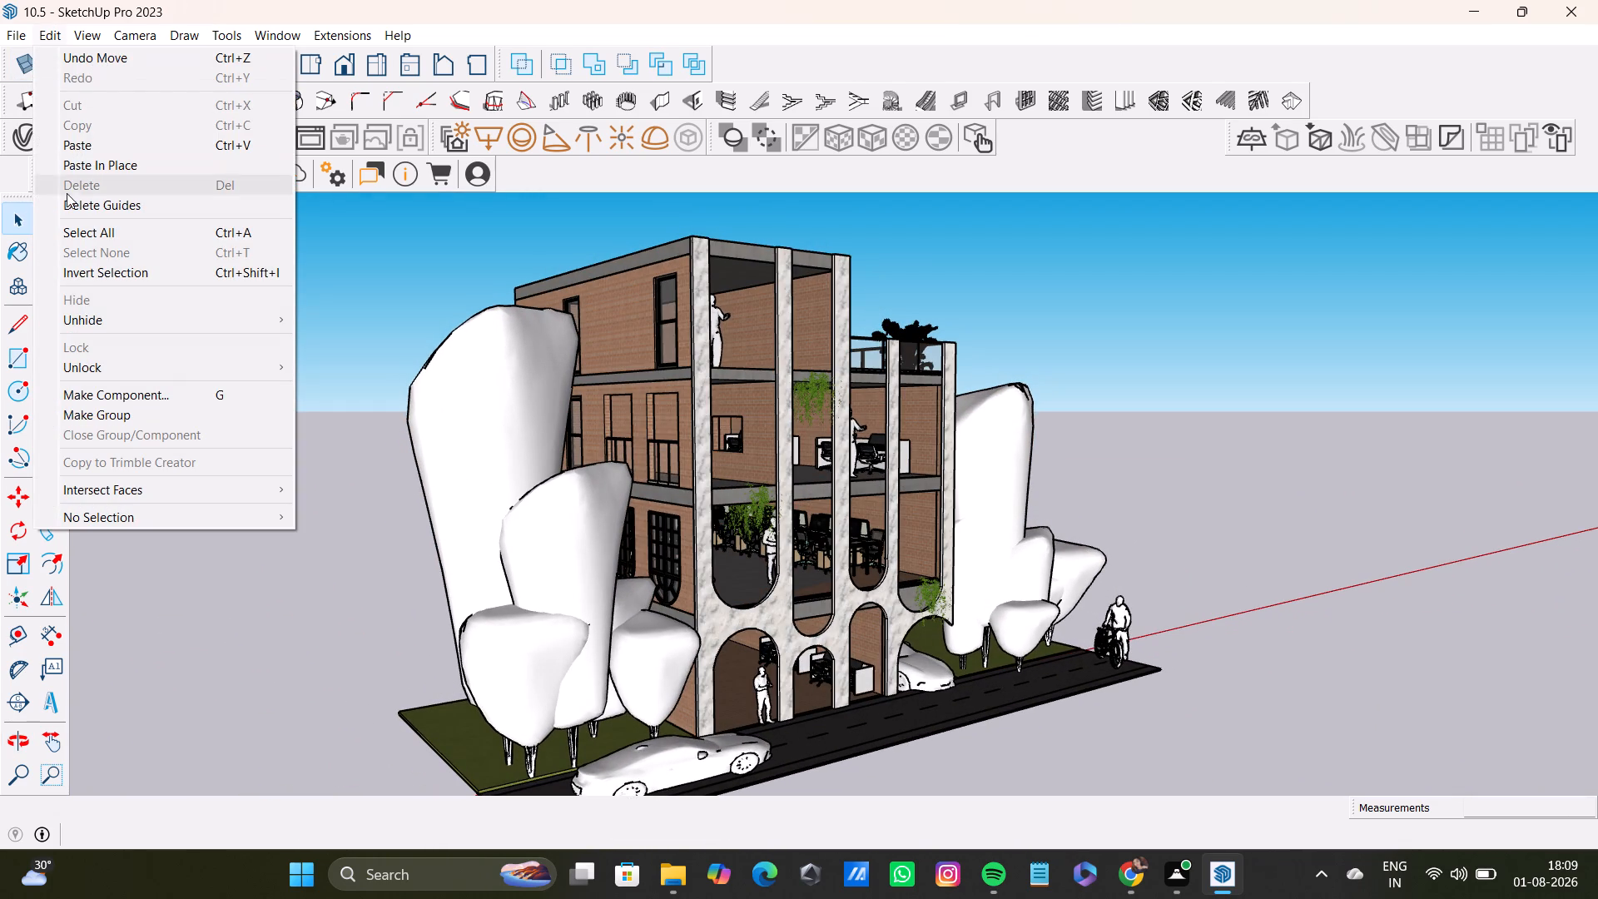
left_click(111, 320)
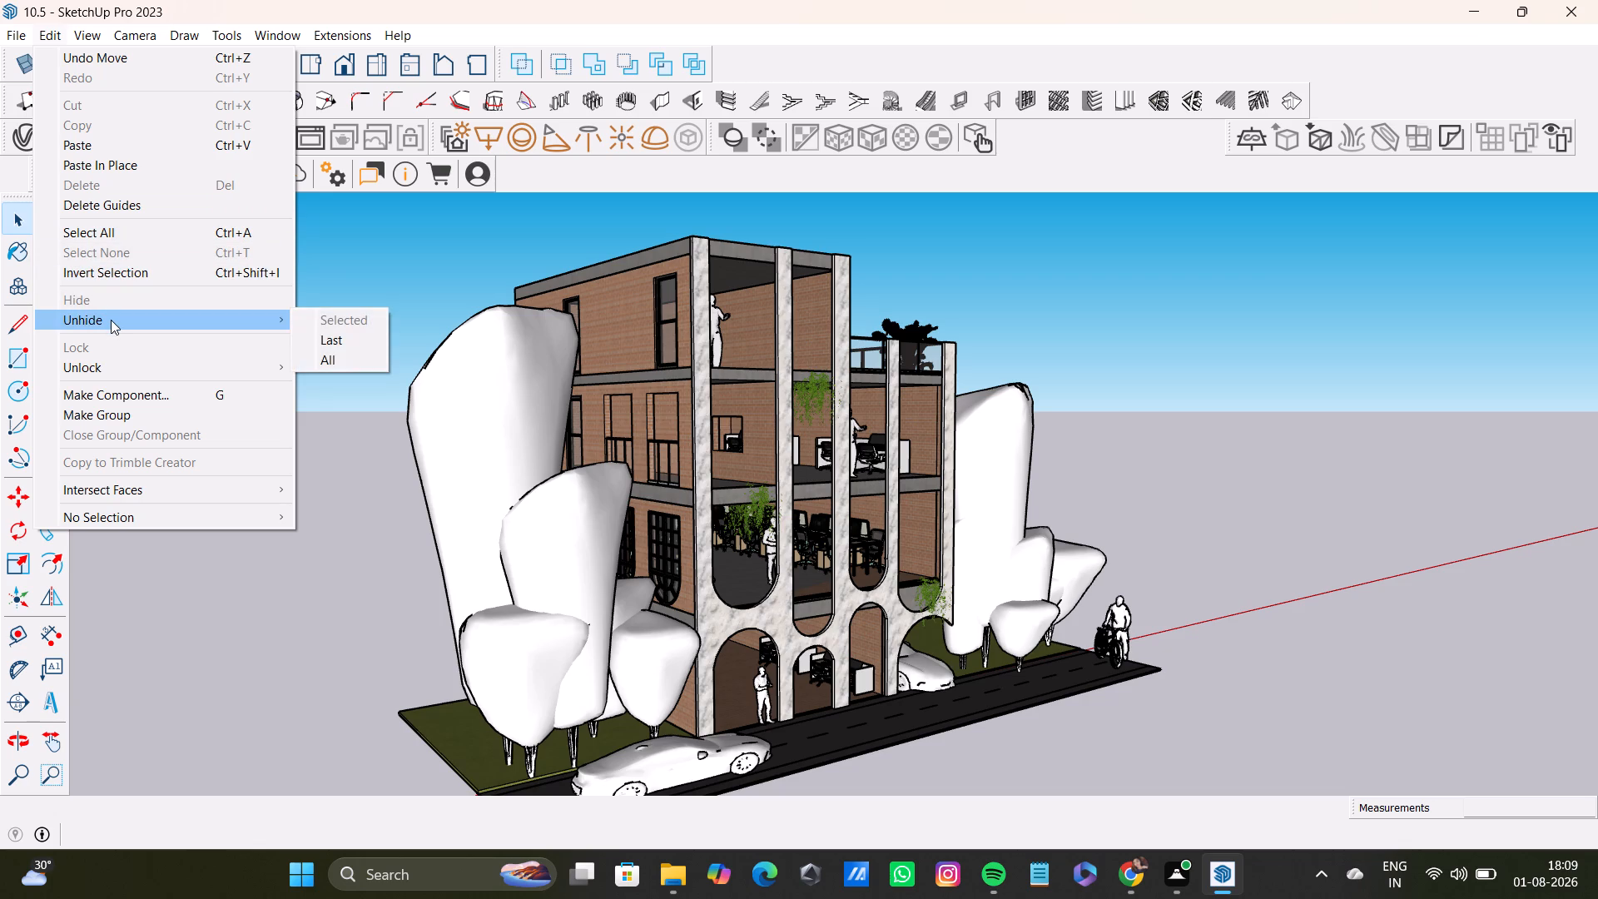
left_click(365, 361)
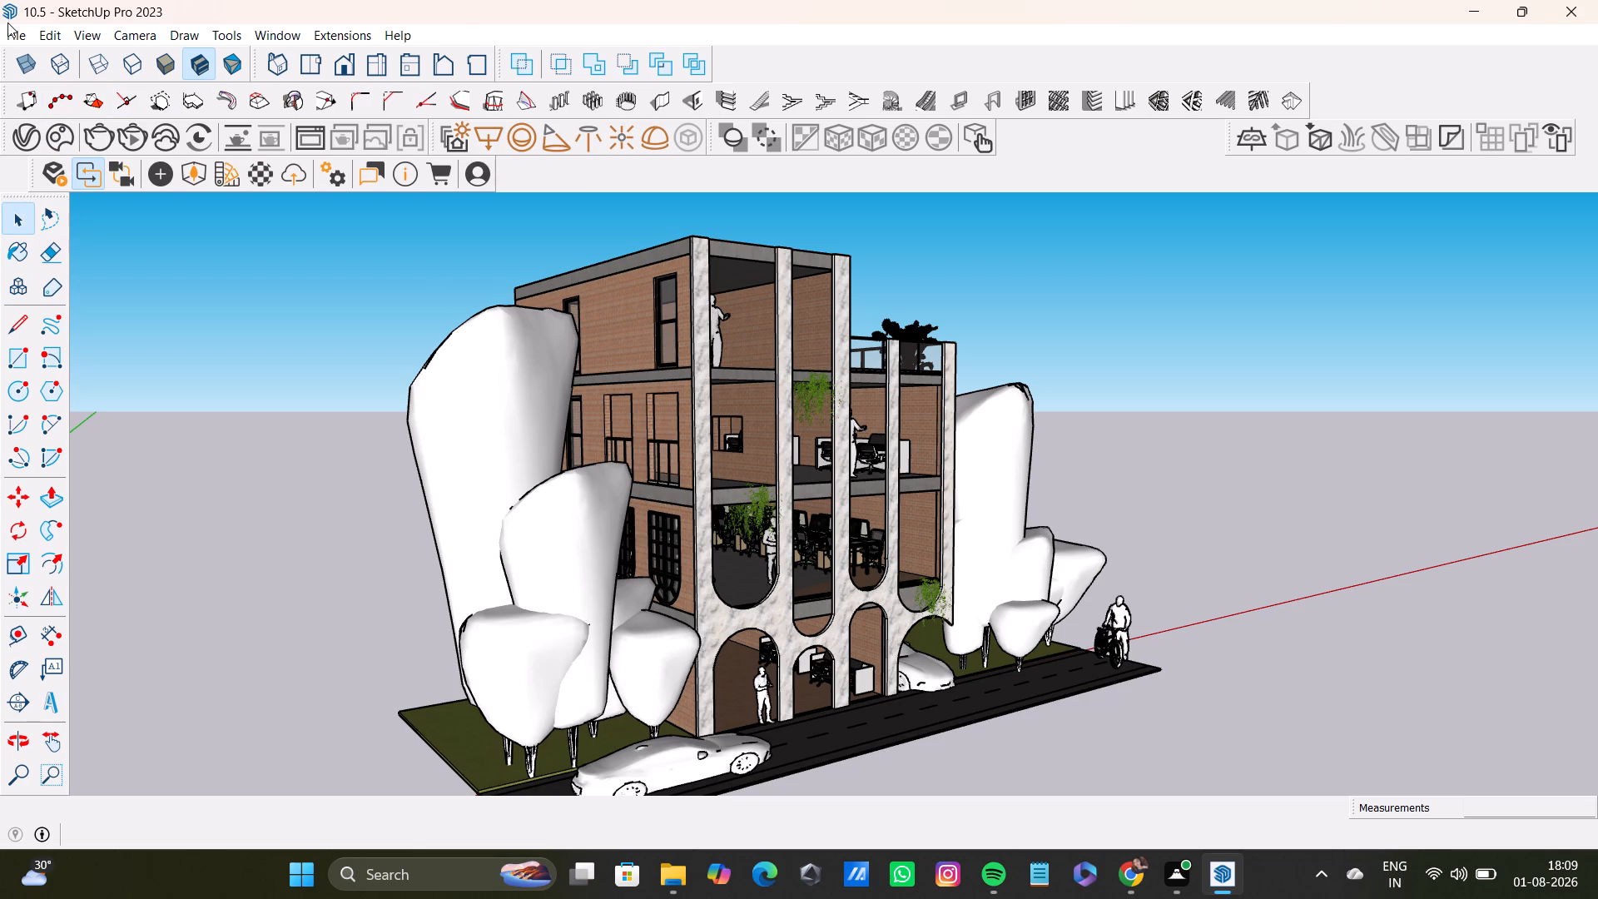
left_click(34, 32)
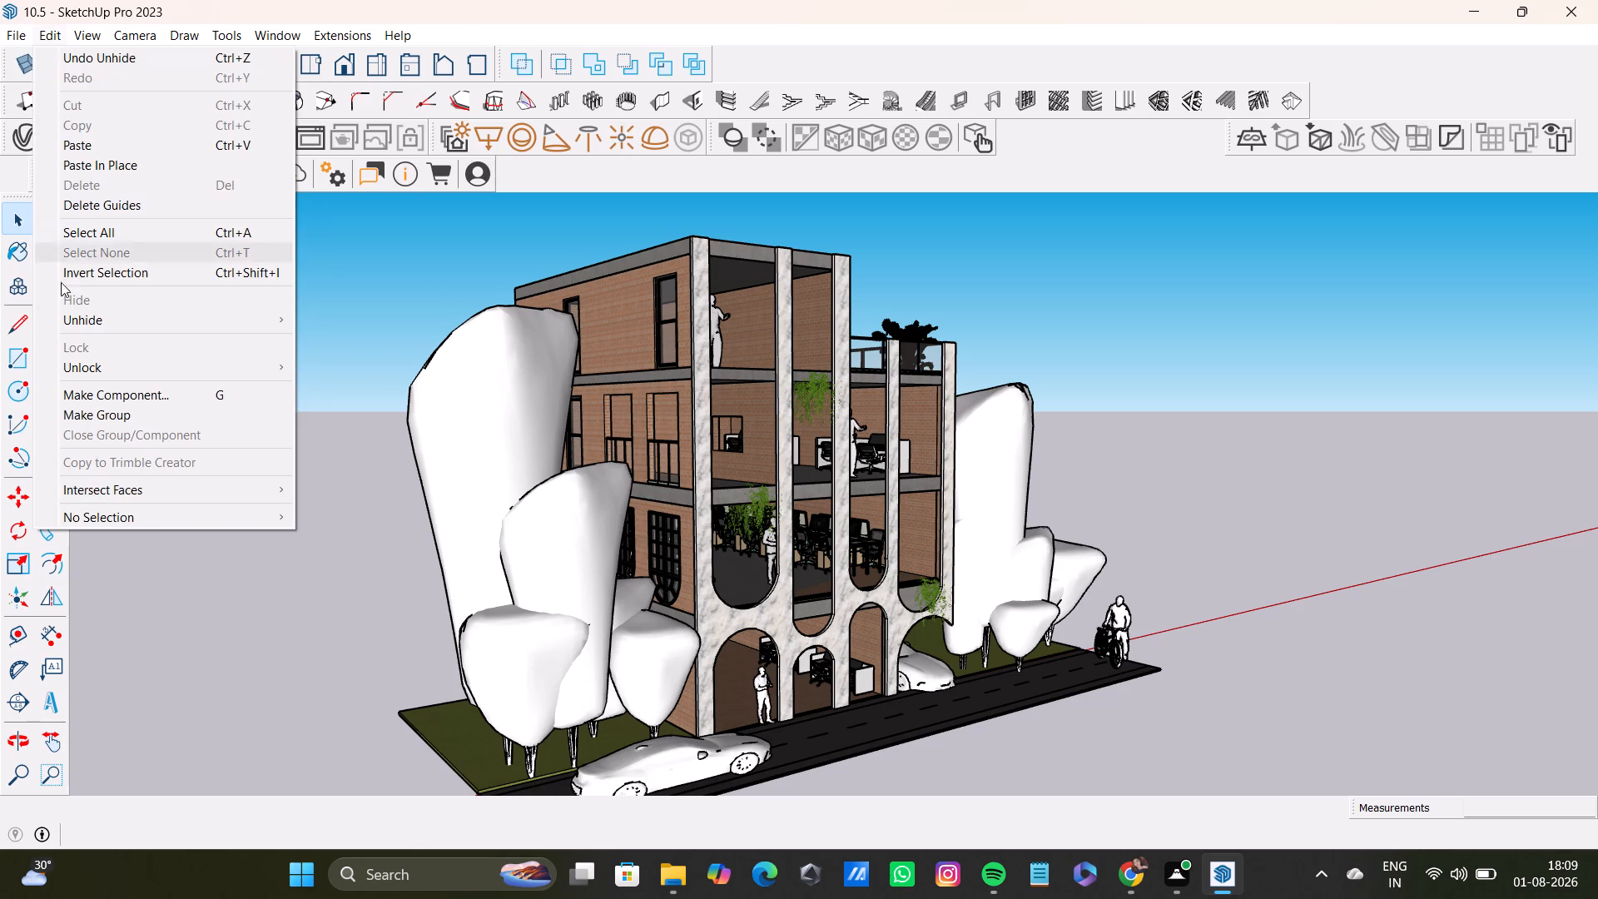
left_click(86, 321)
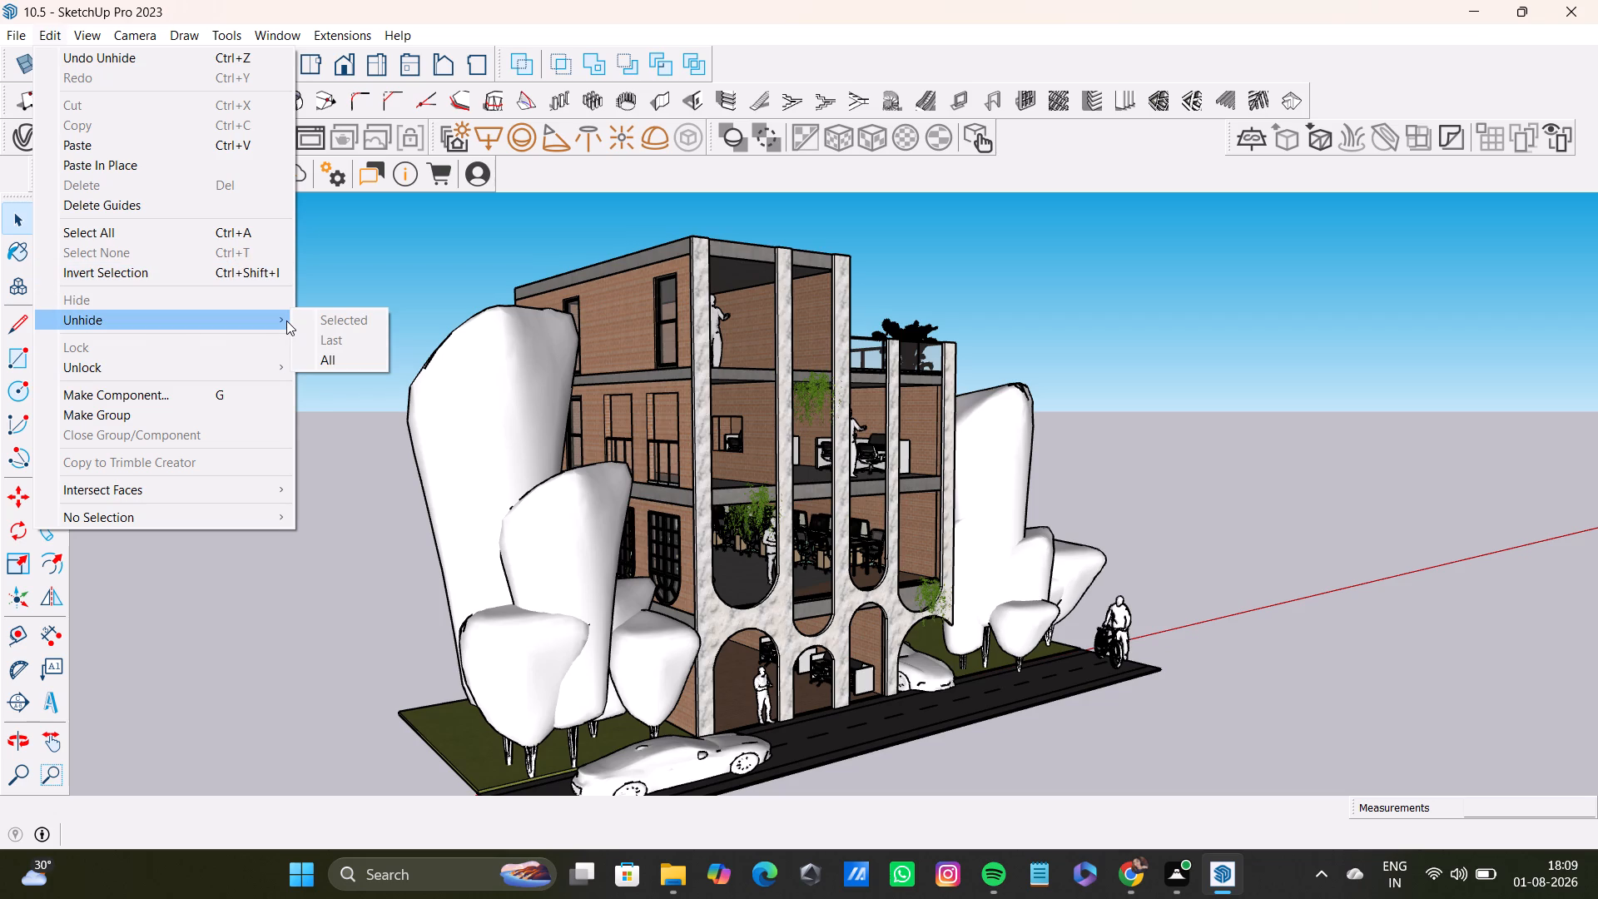
left_click(302, 361)
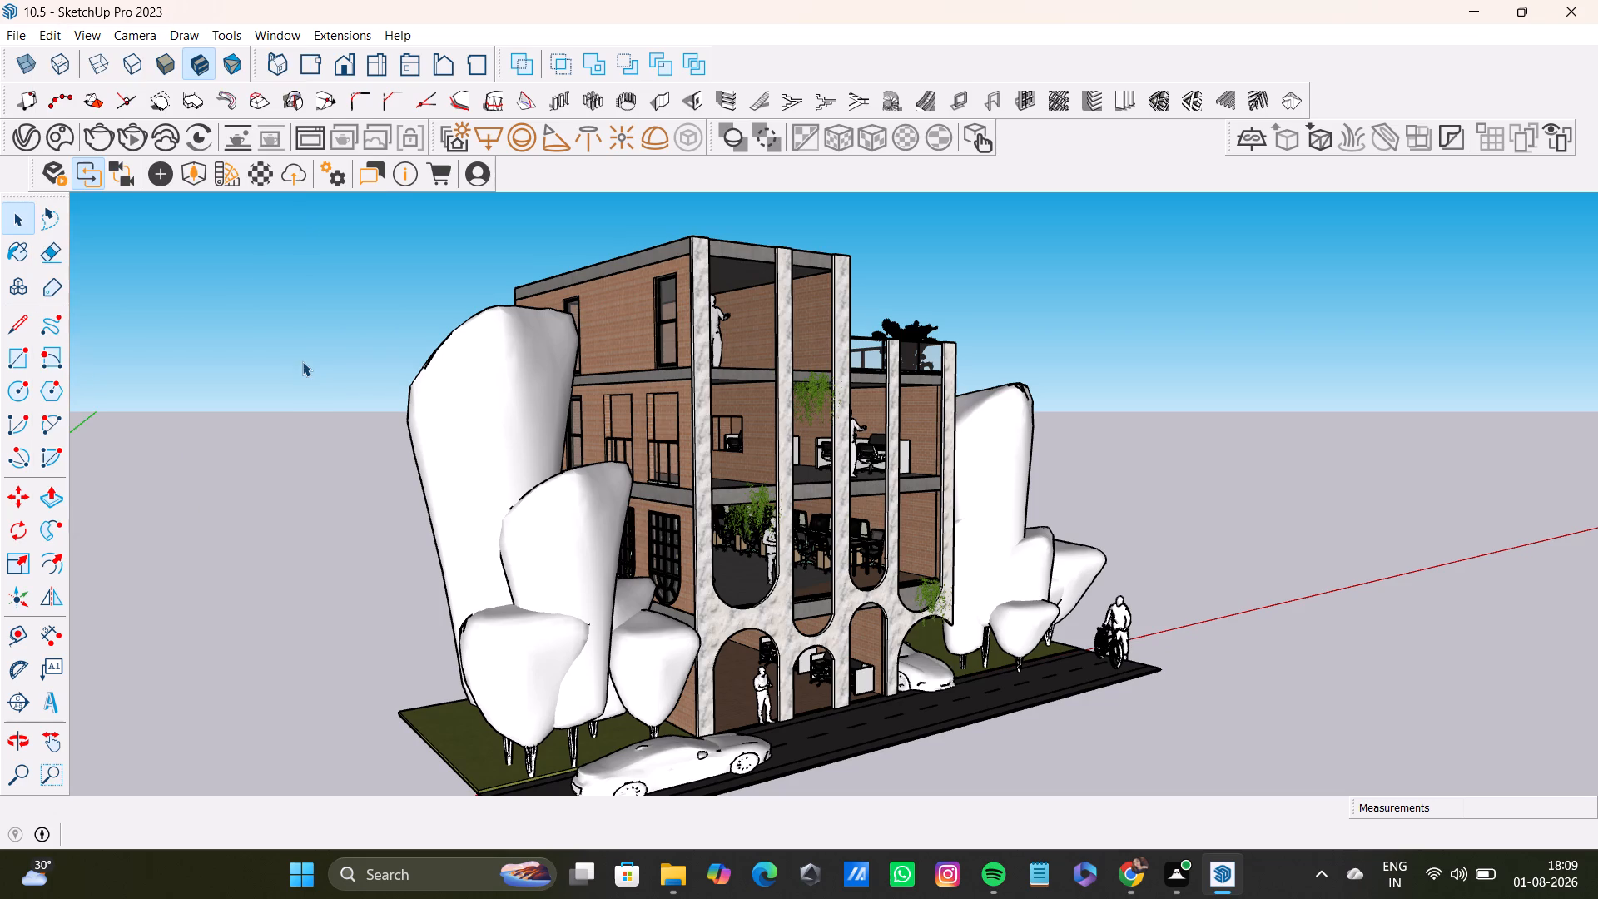
Examine the street facade, the trees and the figure with the bicycle from several angles around the building.
middle_click_drag(1048, 600, 825, 676)
middle_click_drag(825, 676, 766, 706)
middle_click_drag(972, 701, 735, 769)
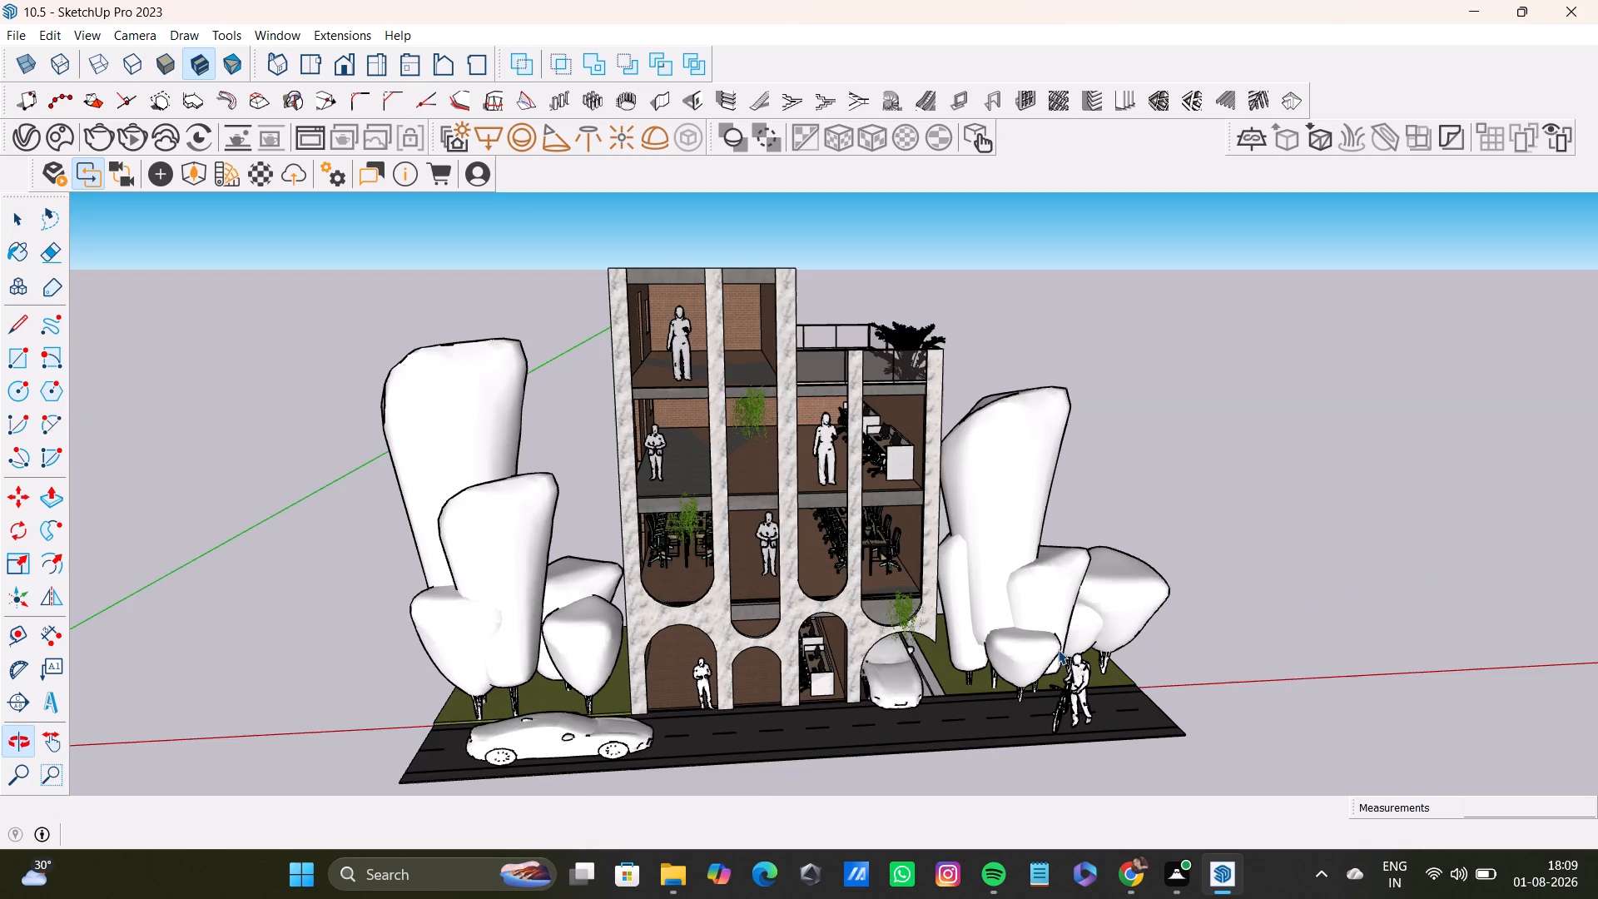
middle_click_drag(920, 647, 935, 526)
middle_click_drag(878, 641, 986, 668)
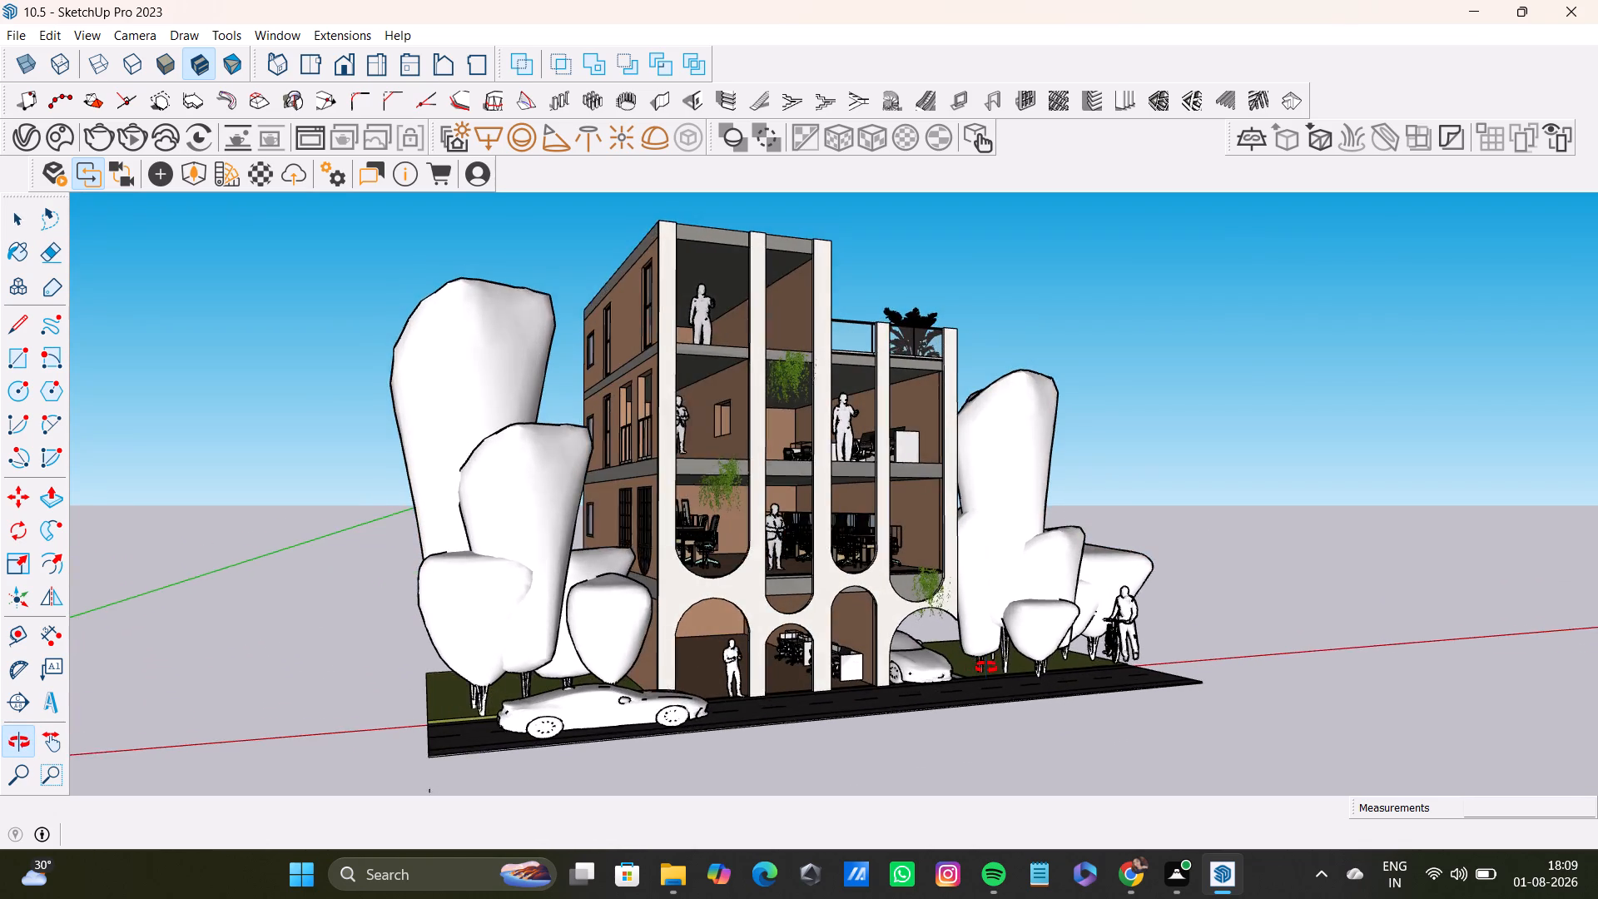
middle_click_drag(986, 668, 1045, 657)
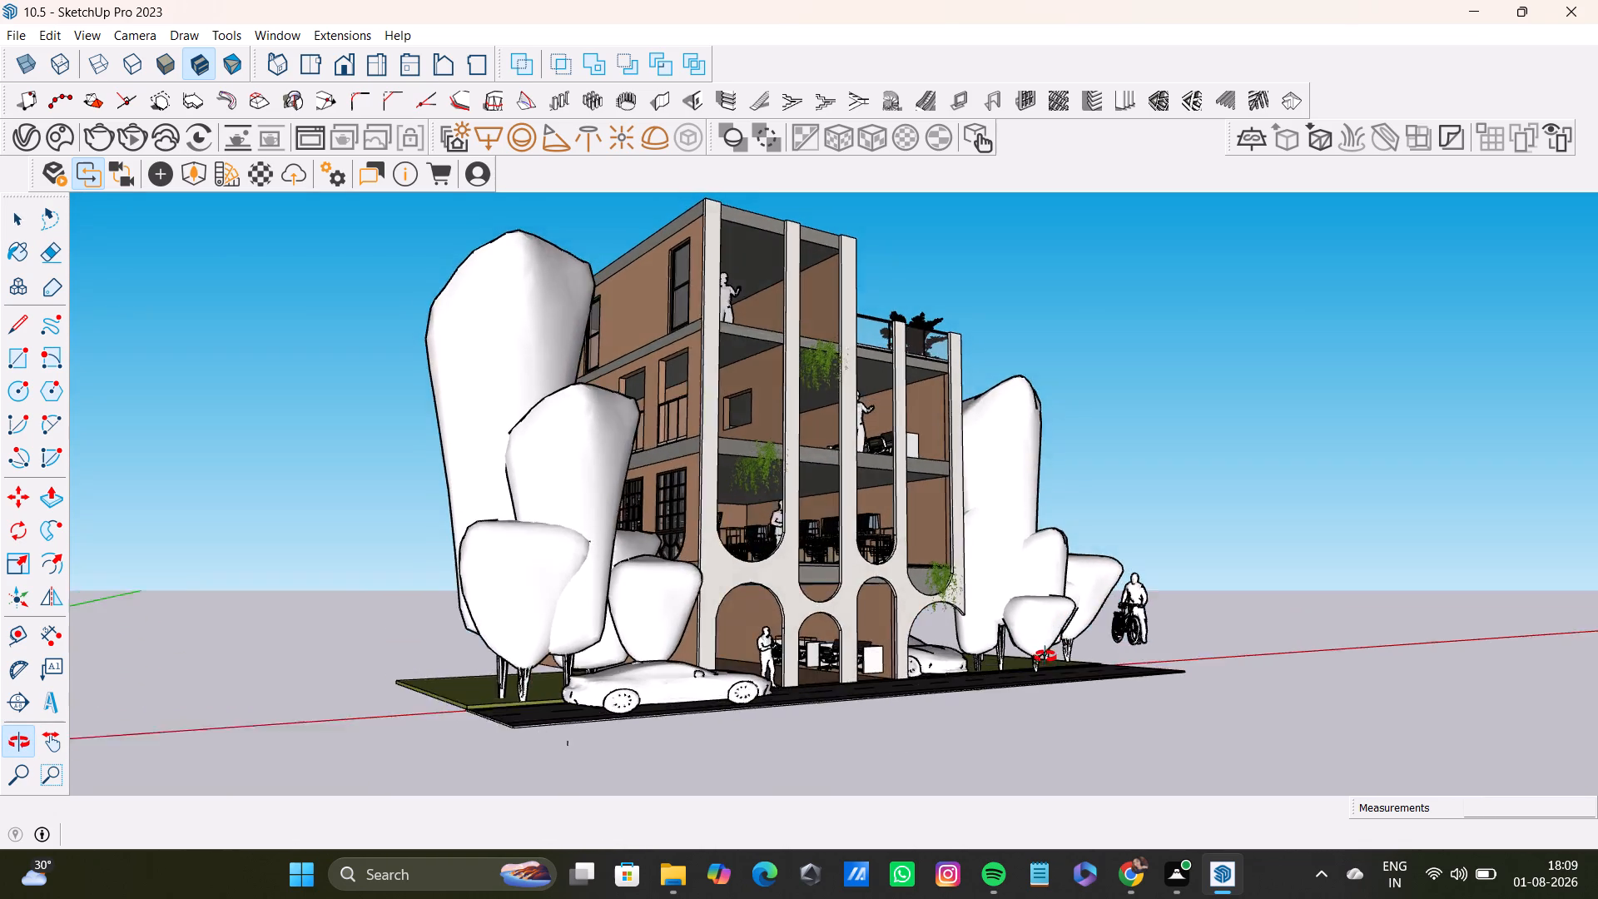
middle_click_drag(1045, 657, 951, 732)
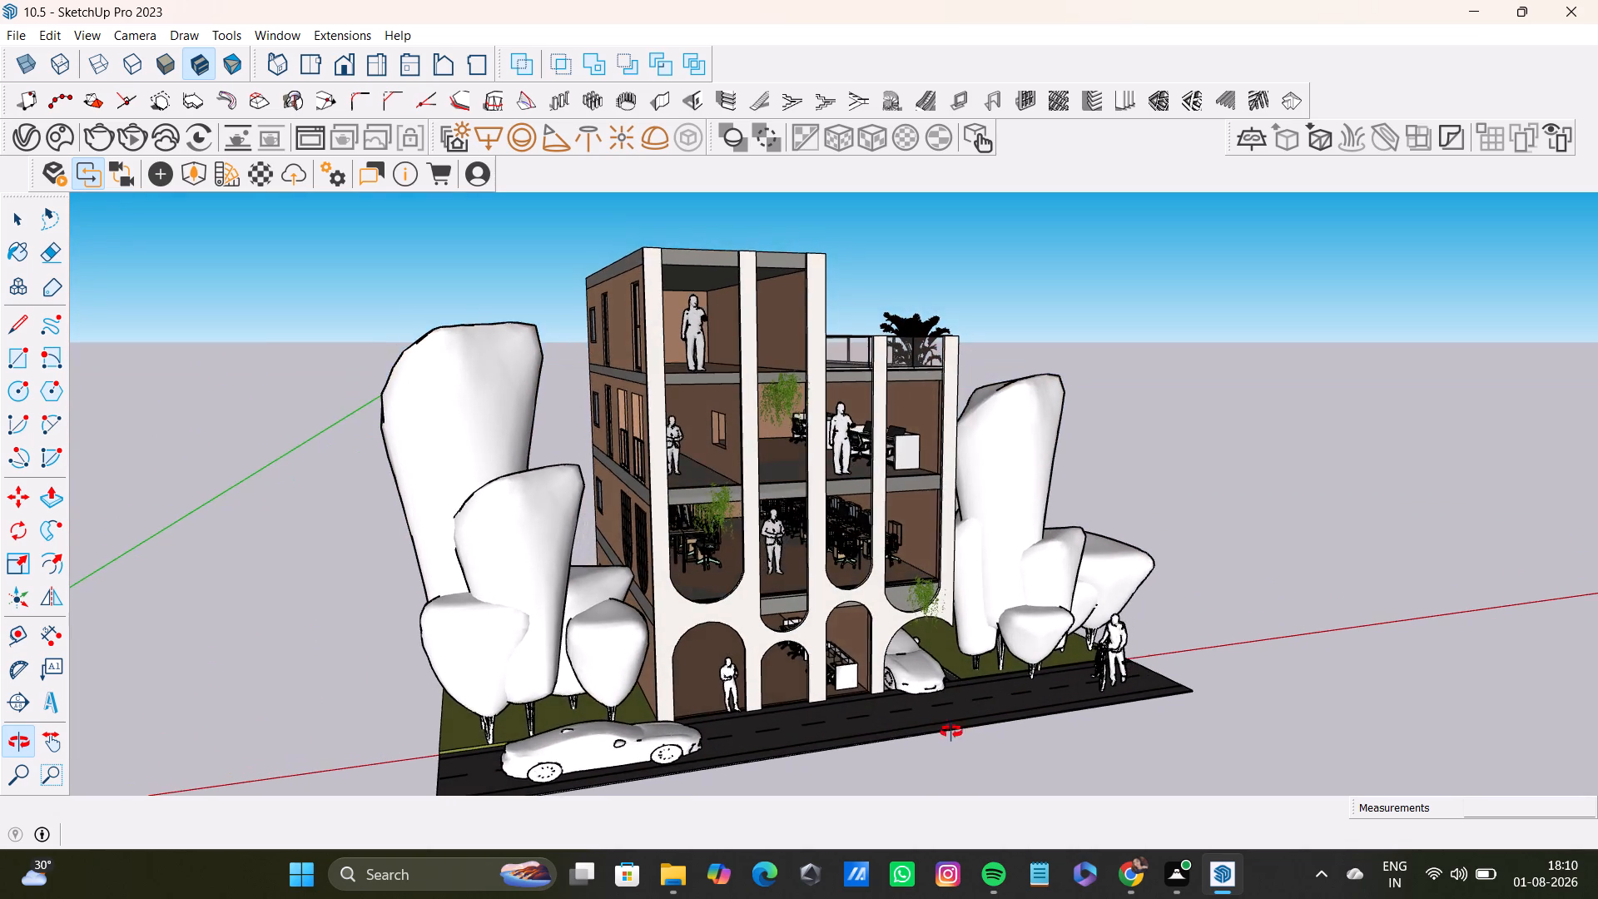
middle_click_drag(951, 732, 806, 651)
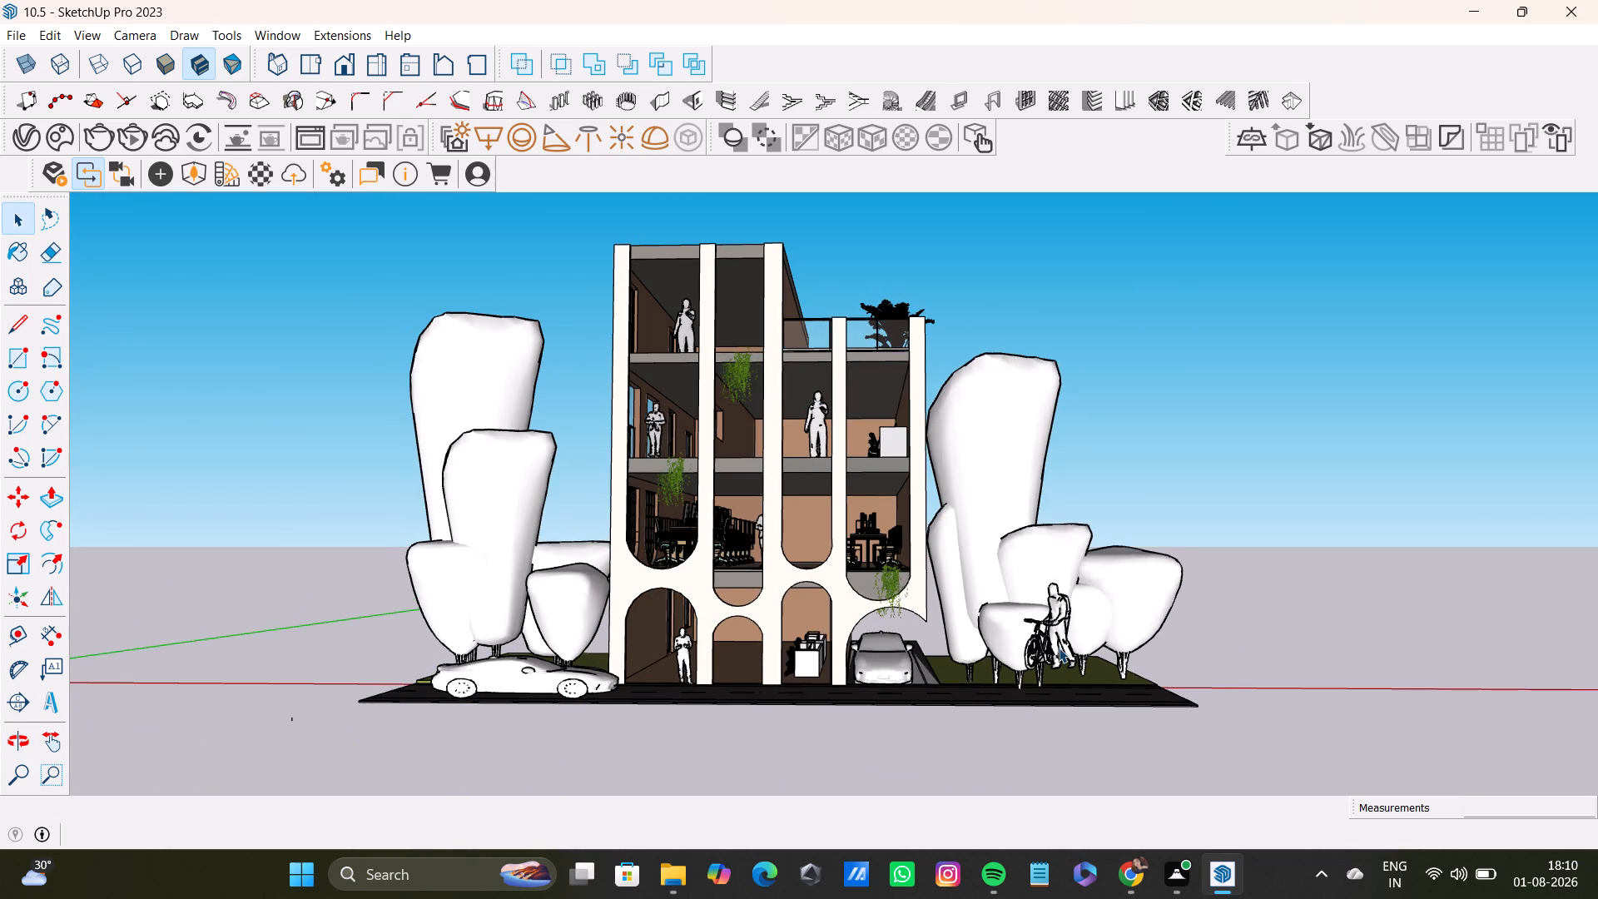
Move the figure with the bicycle forward from the trees towards the middle of the road.
left_click(1059, 648)
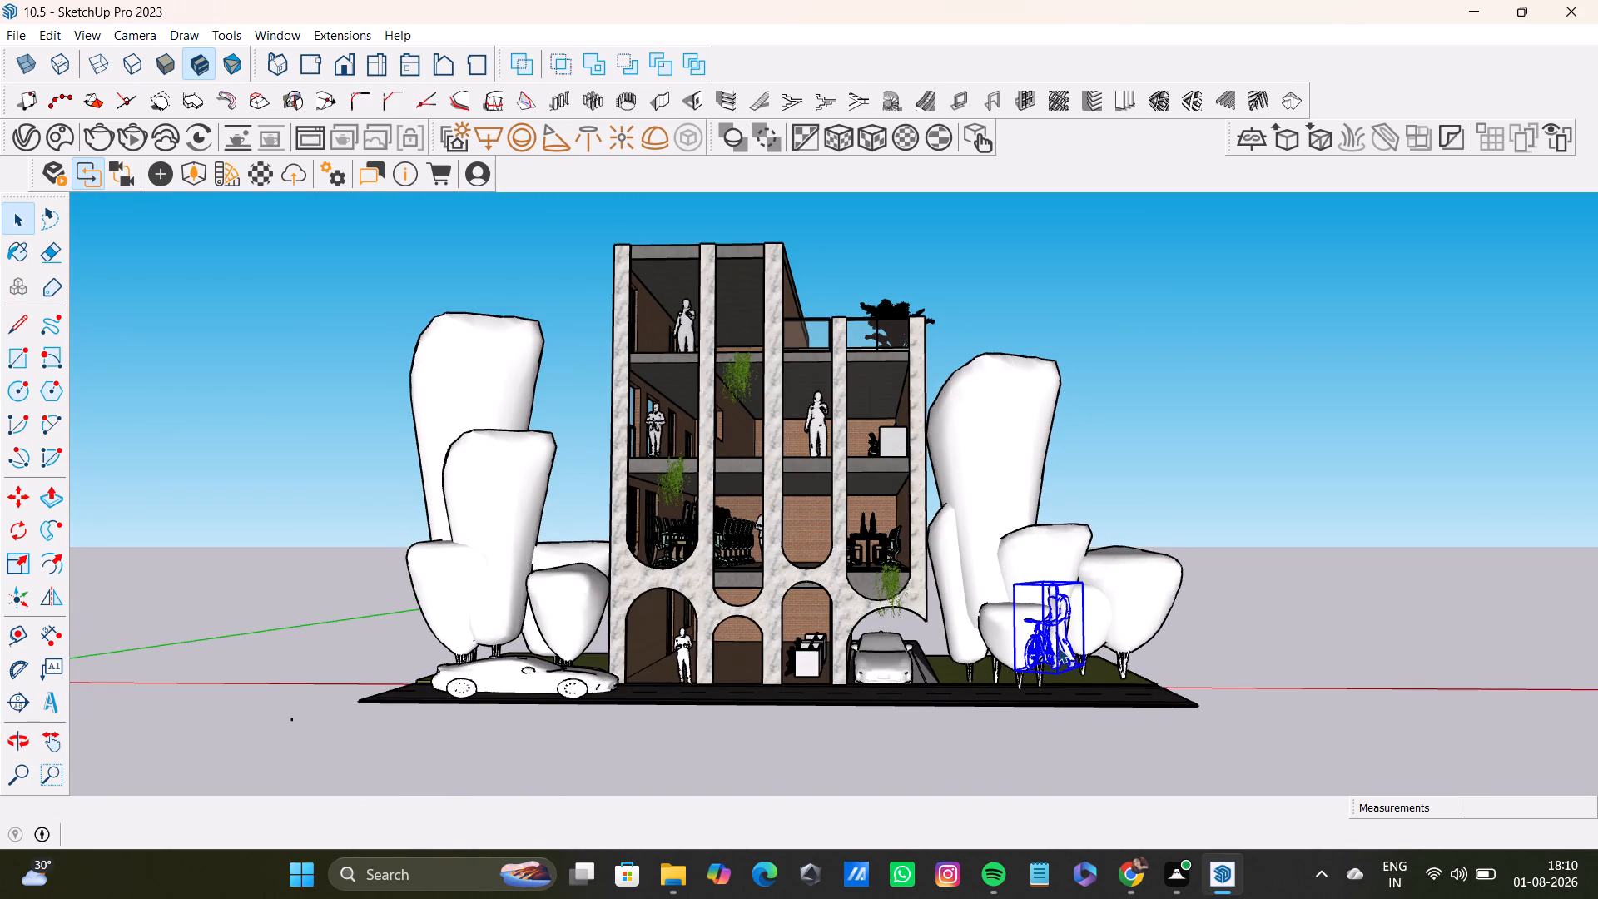
key("m")
left_click(1061, 673)
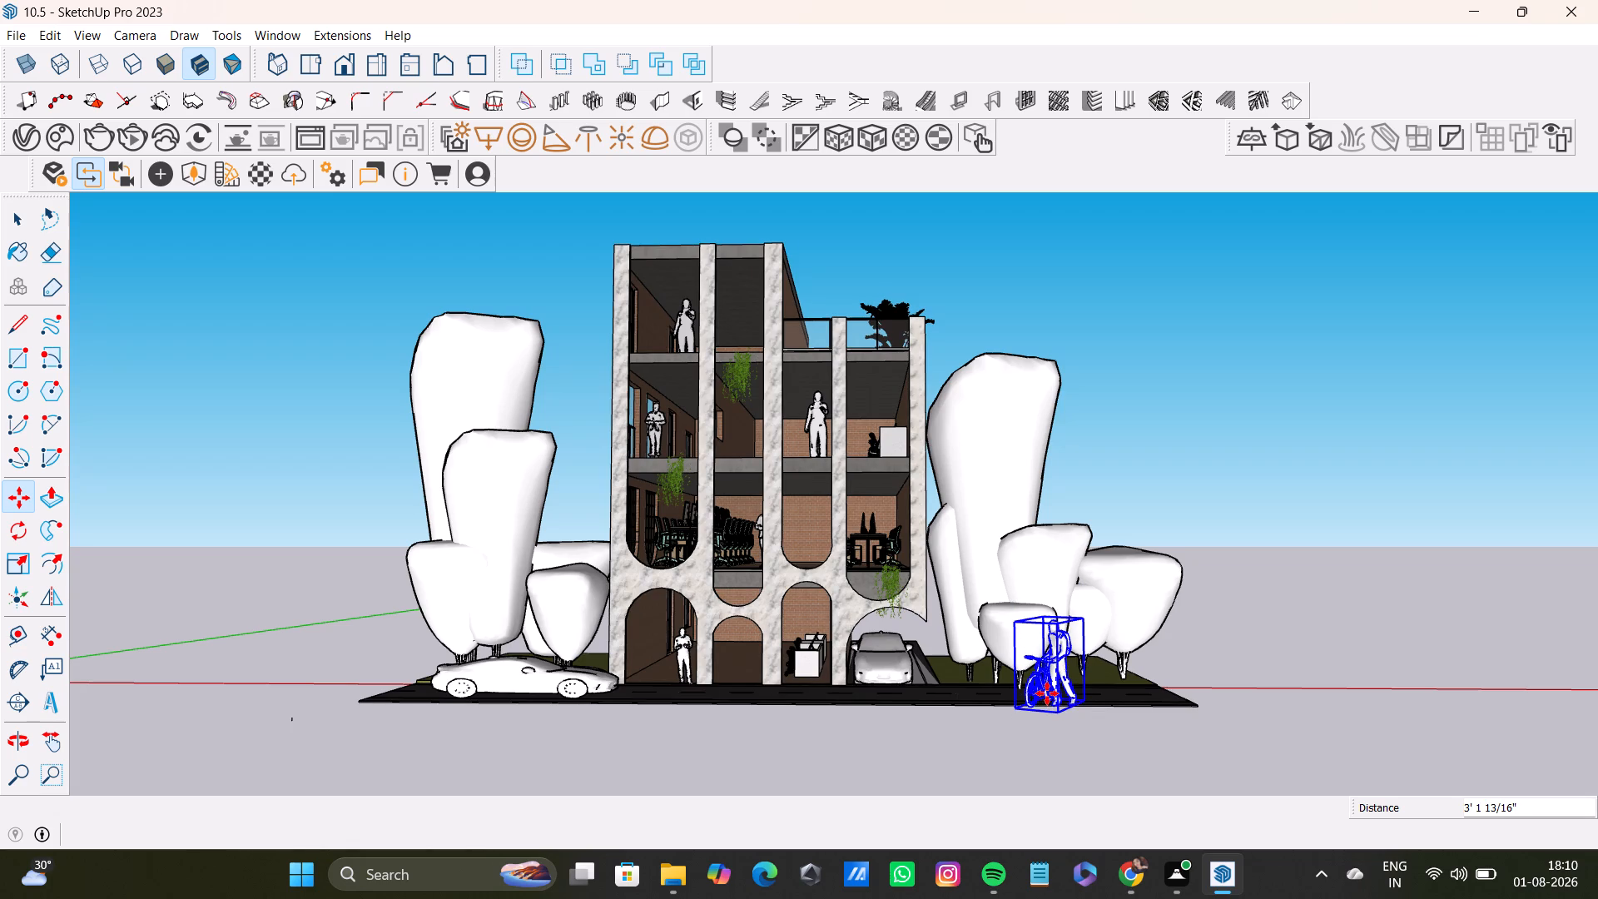
middle_click_drag(1047, 693, 1164, 818)
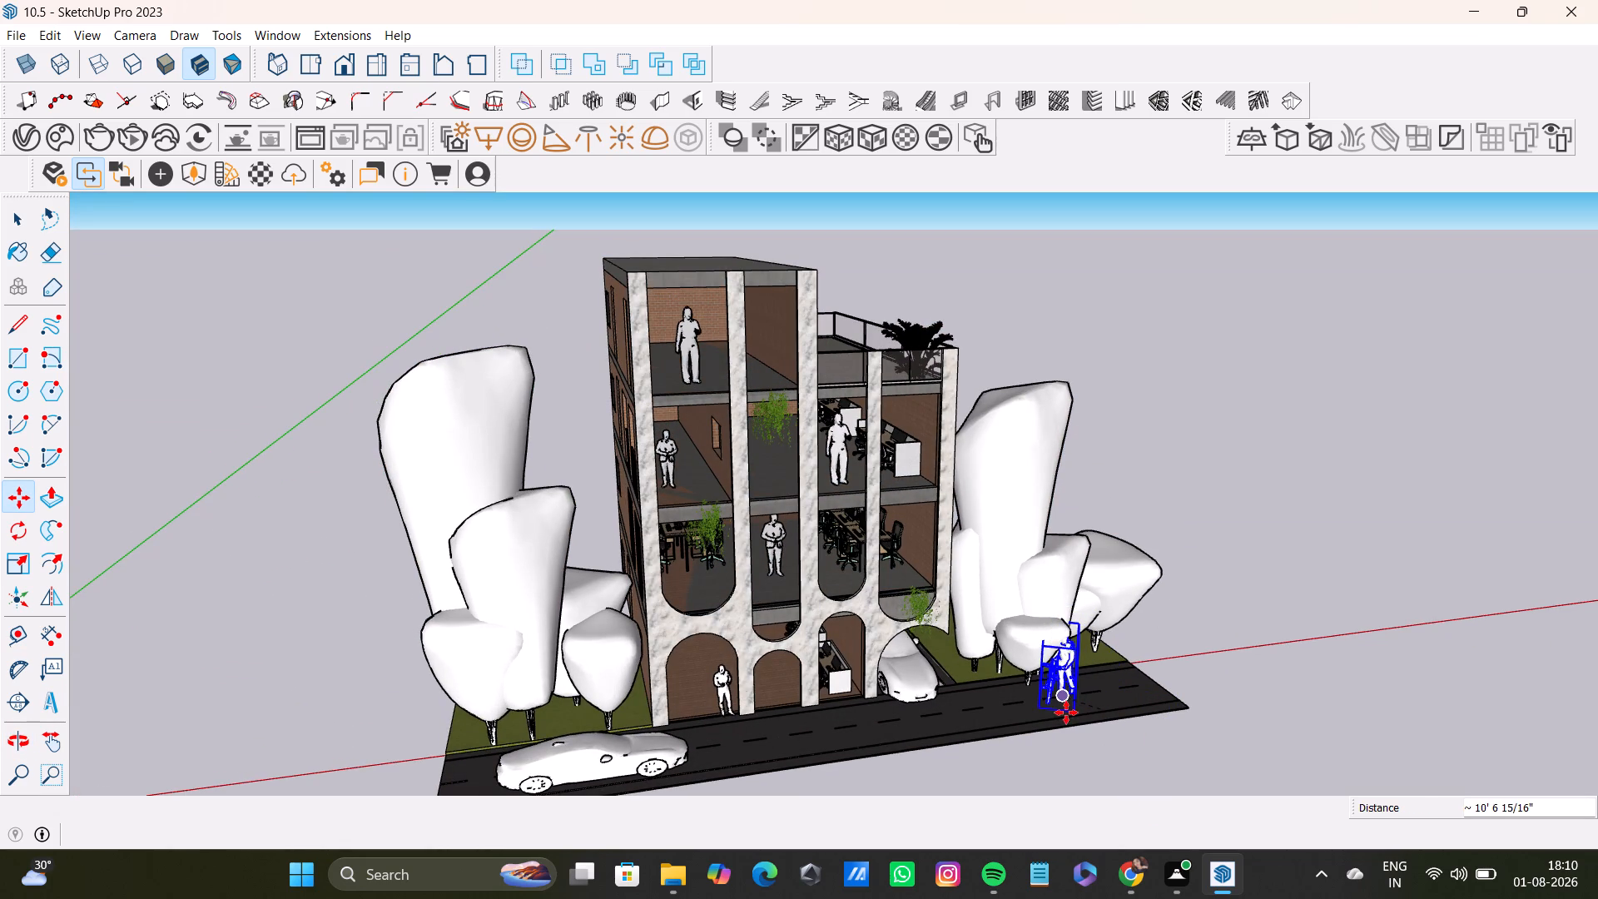
left_click(1066, 719)
Move the floating figure with the bicycle about 15' 2" down onto the road surface, near the parked car's bay.
middle_click_drag(1182, 747, 1023, 681)
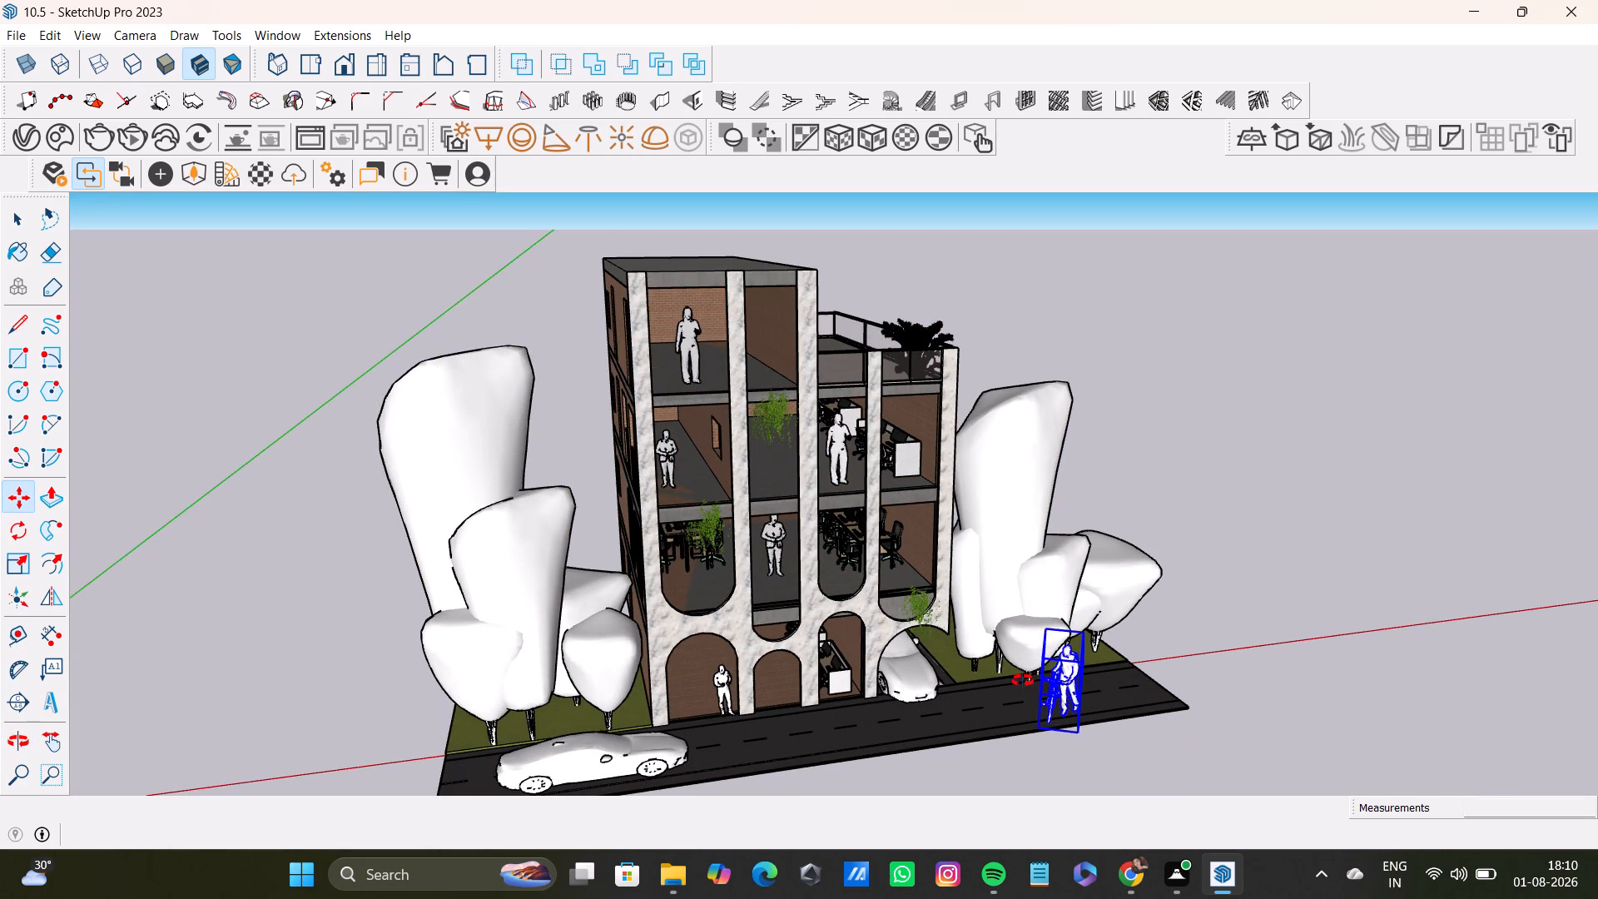
middle_click_drag(1023, 681, 870, 510)
left_click_drag(873, 531, 870, 510)
left_click(887, 552)
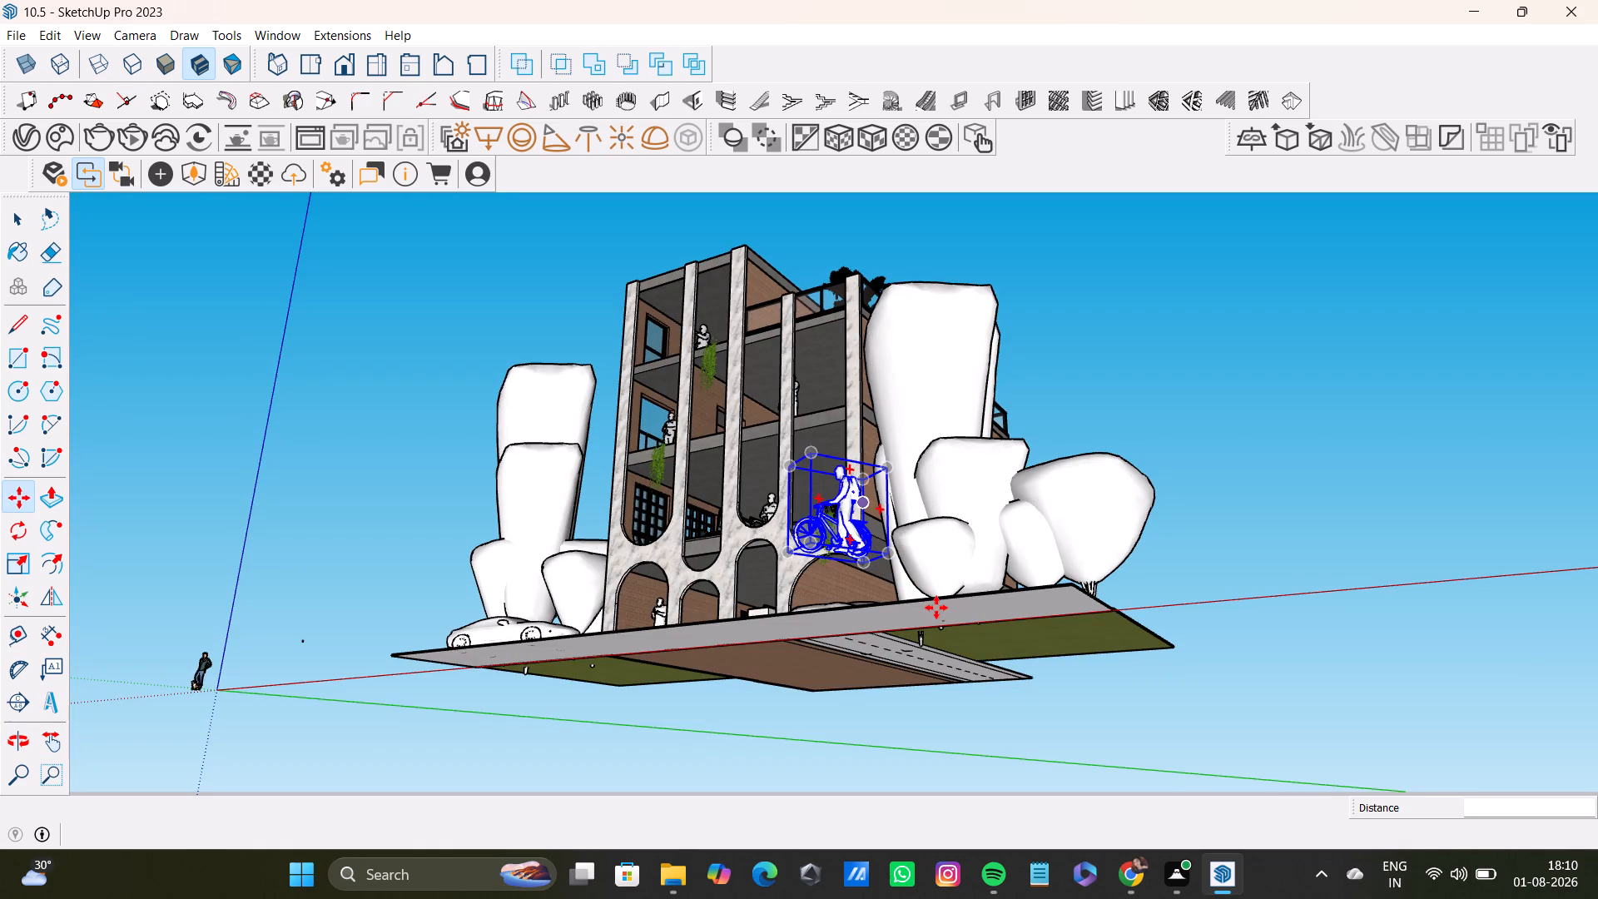
left_click_drag(891, 555, 901, 581)
middle_click_drag(911, 649, 975, 761)
middle_click_drag(901, 601, 908, 633)
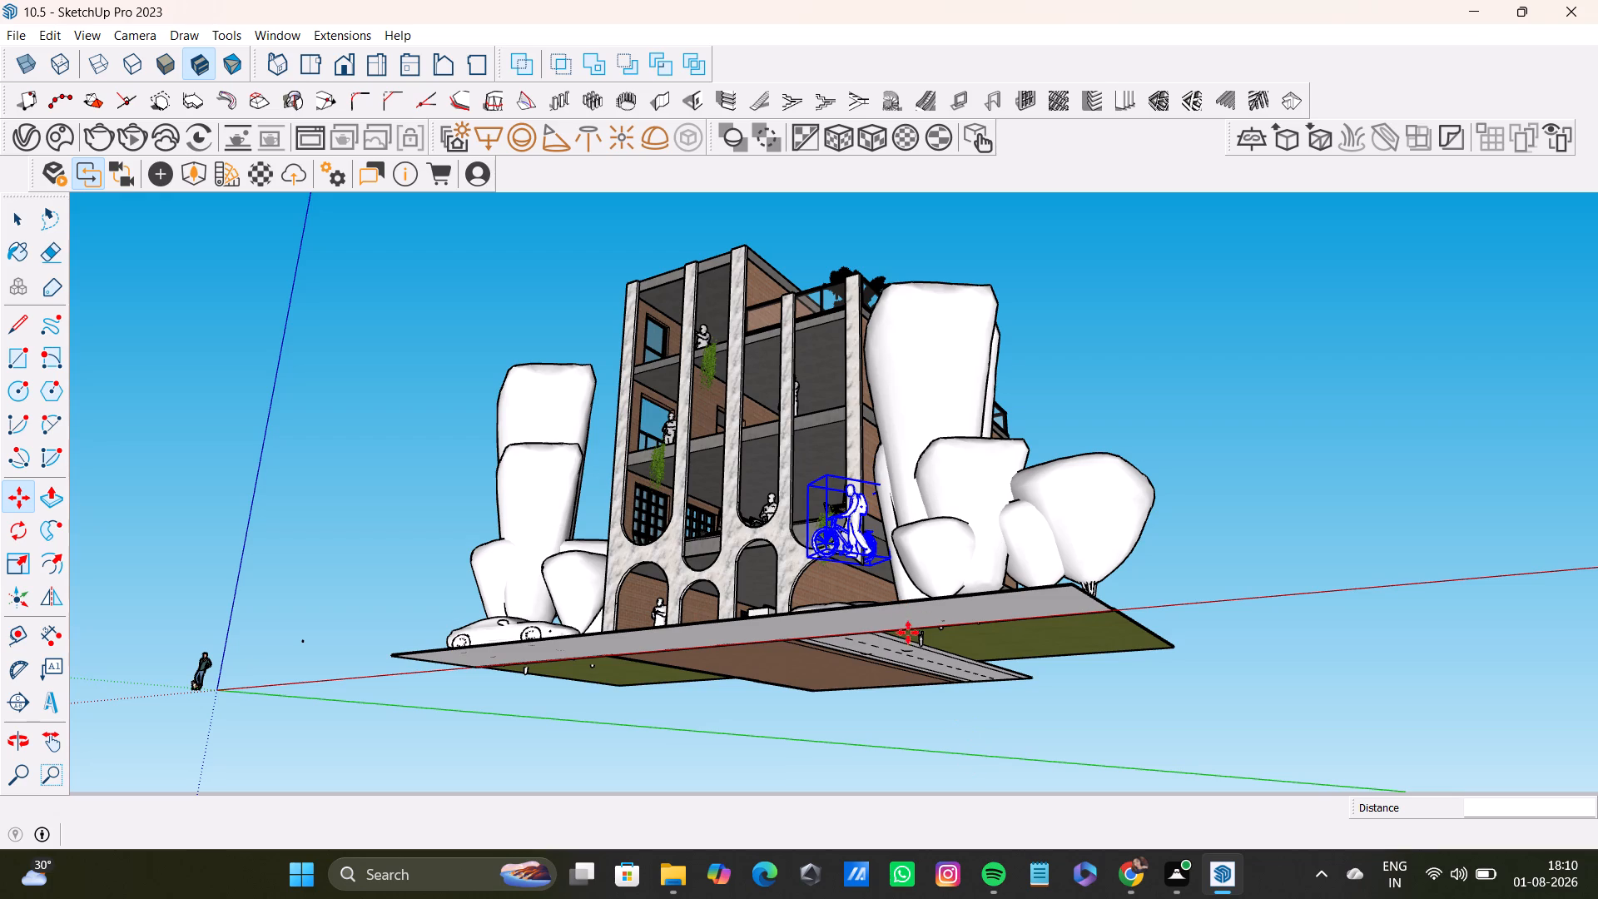
middle_click_drag(908, 633, 918, 669)
middle_click_drag(835, 561, 896, 666)
middle_click_drag(896, 666, 933, 715)
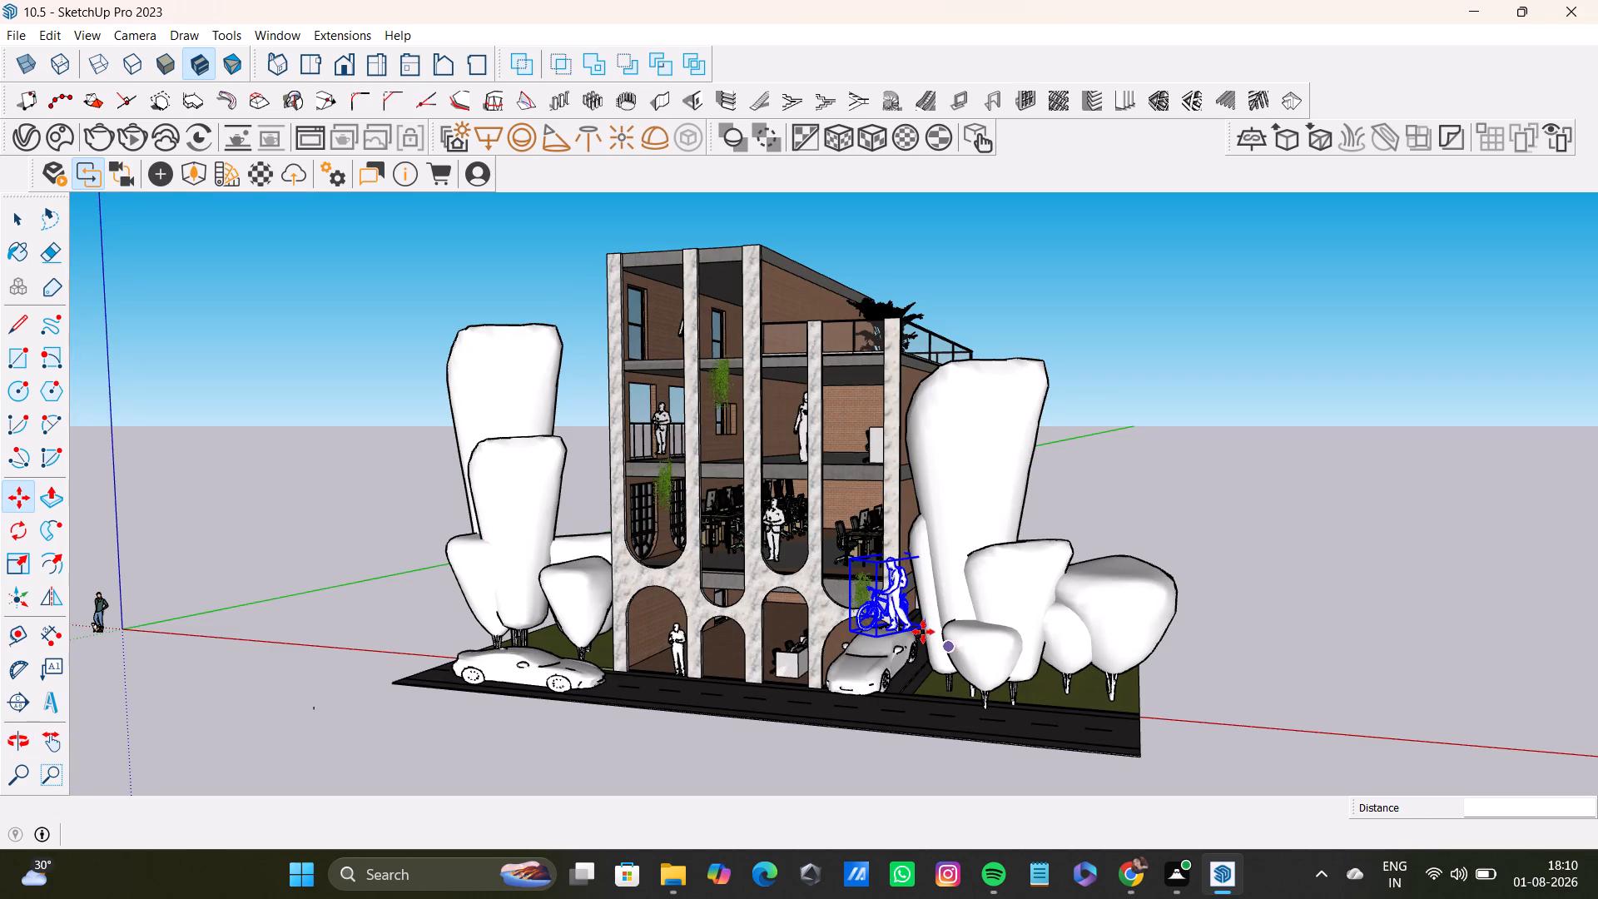
left_click(923, 632)
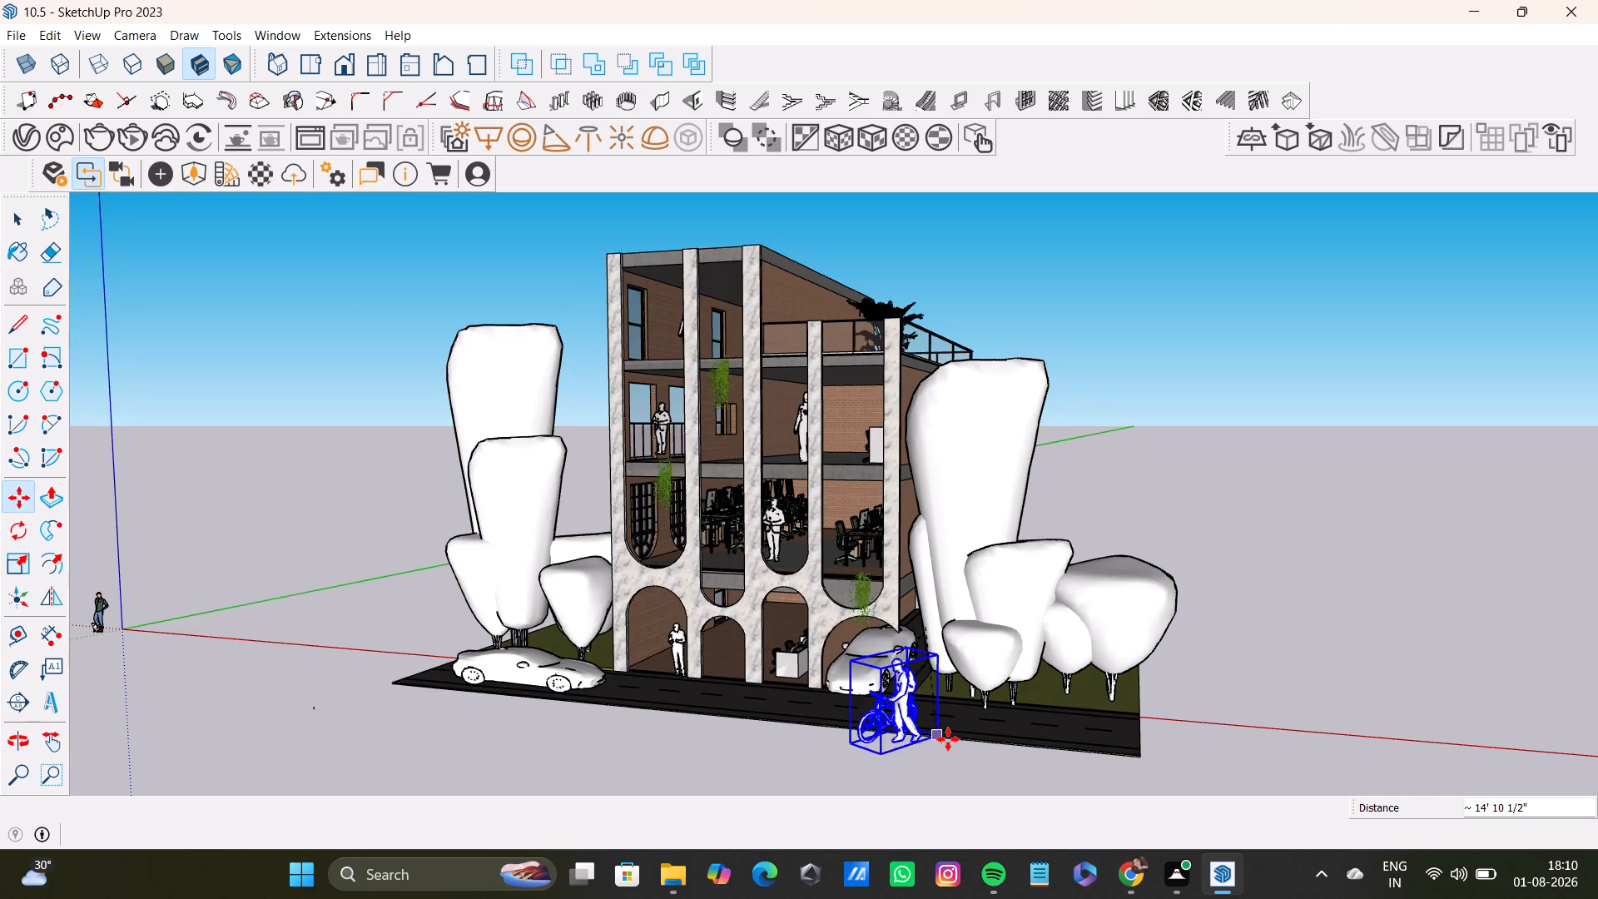
left_click(948, 739)
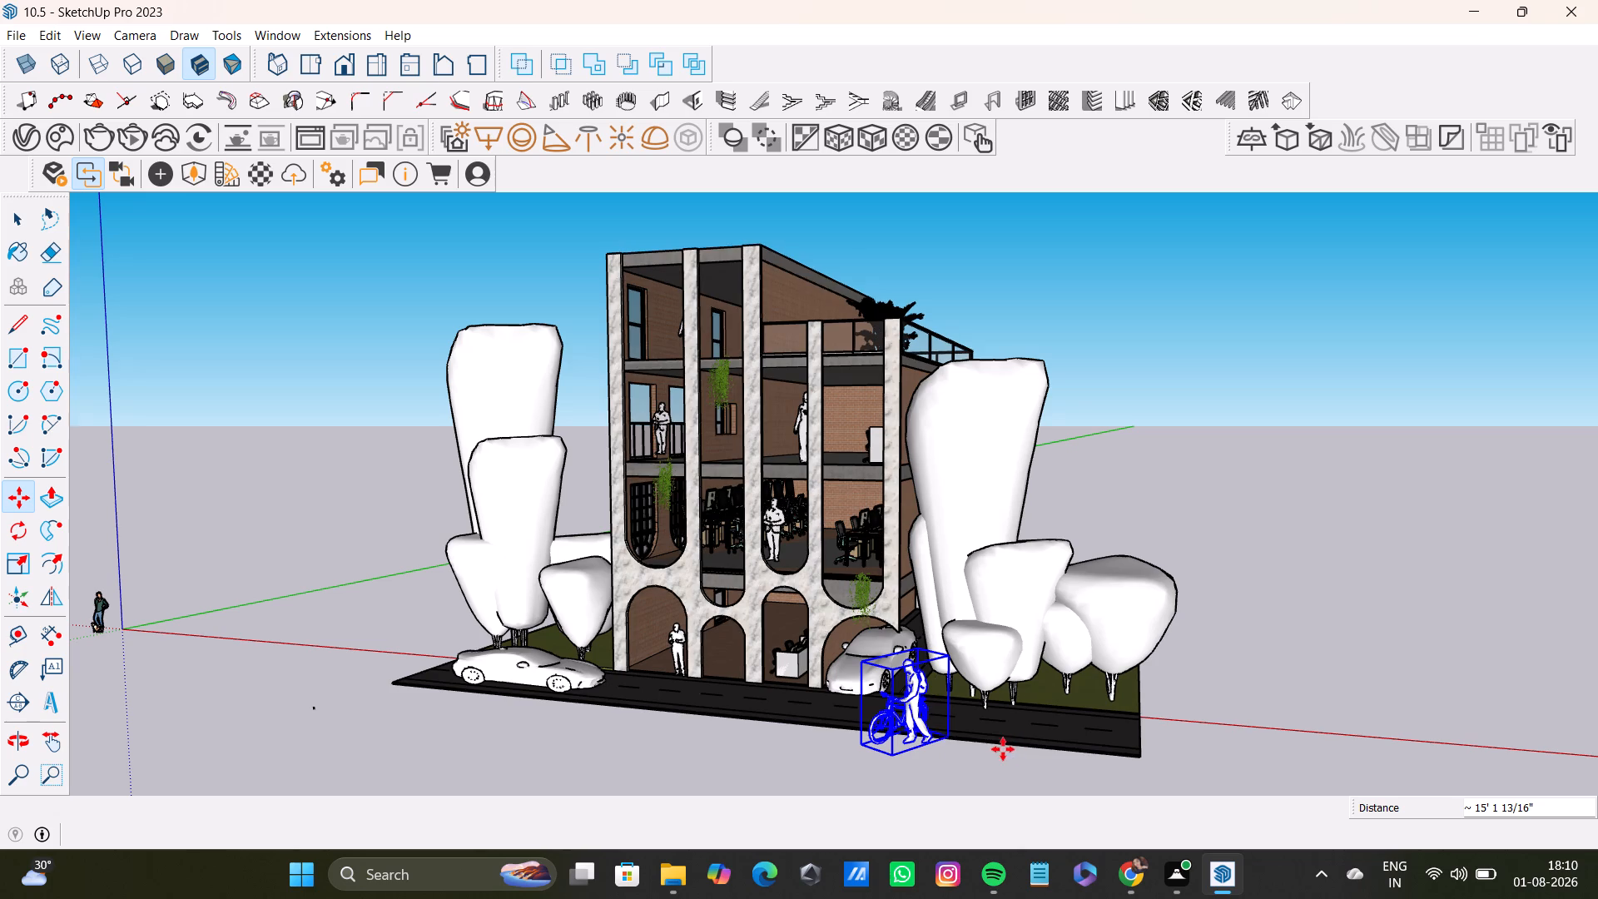
Examine the bicycle figure's position on the road from eye level and from above, and clear the selection.
middle_click_drag(994, 750, 1236, 683)
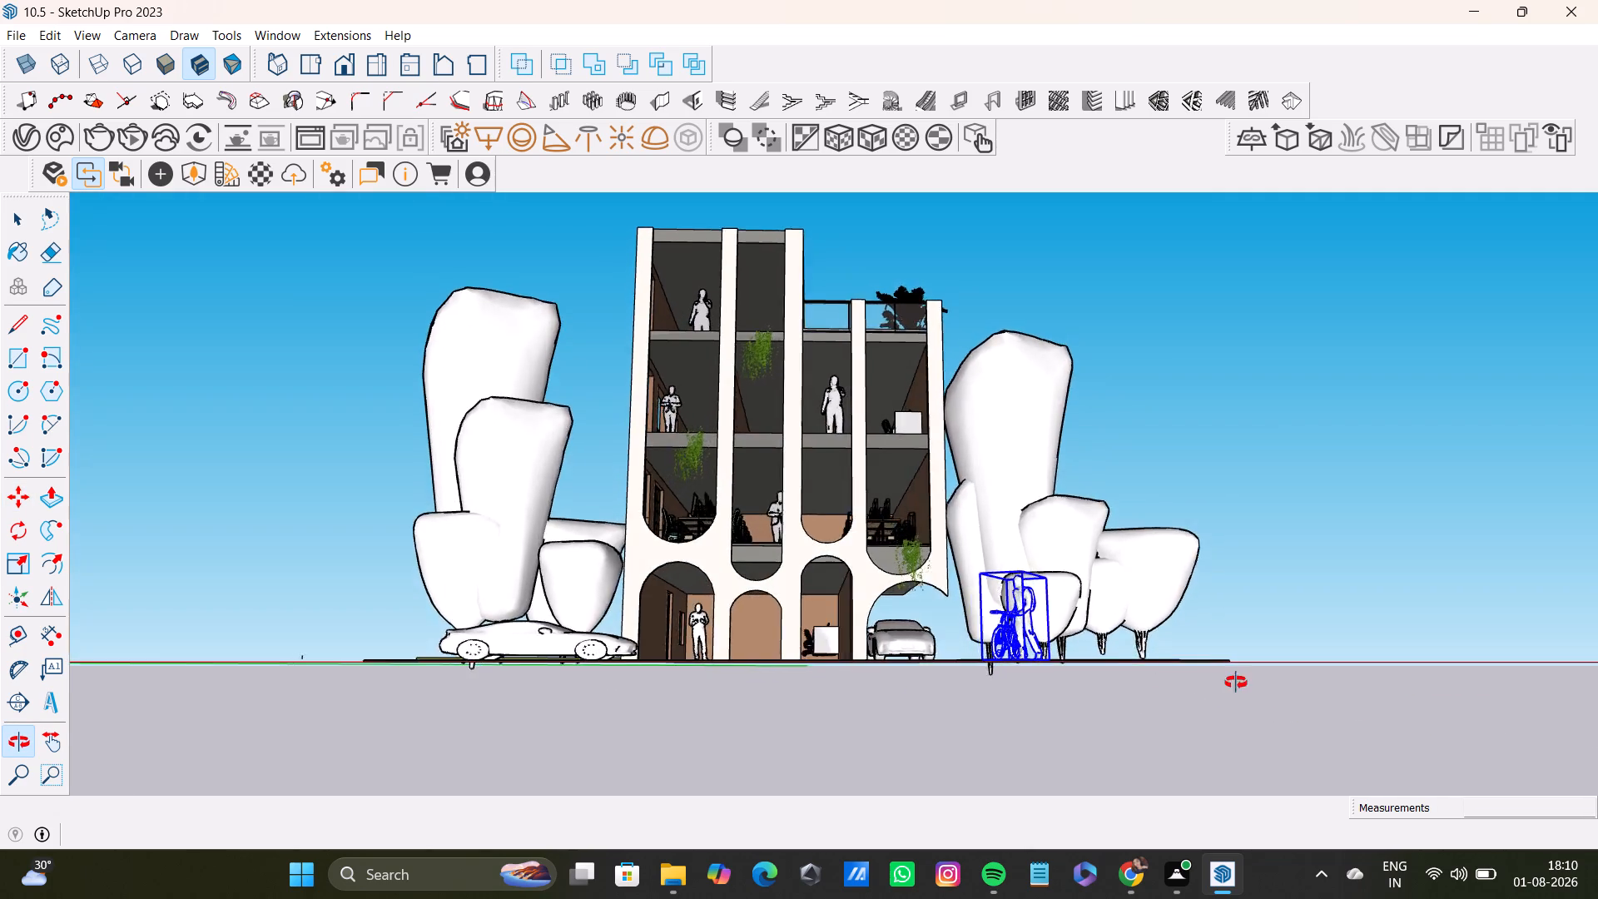
middle_click_drag(1236, 683, 1095, 733)
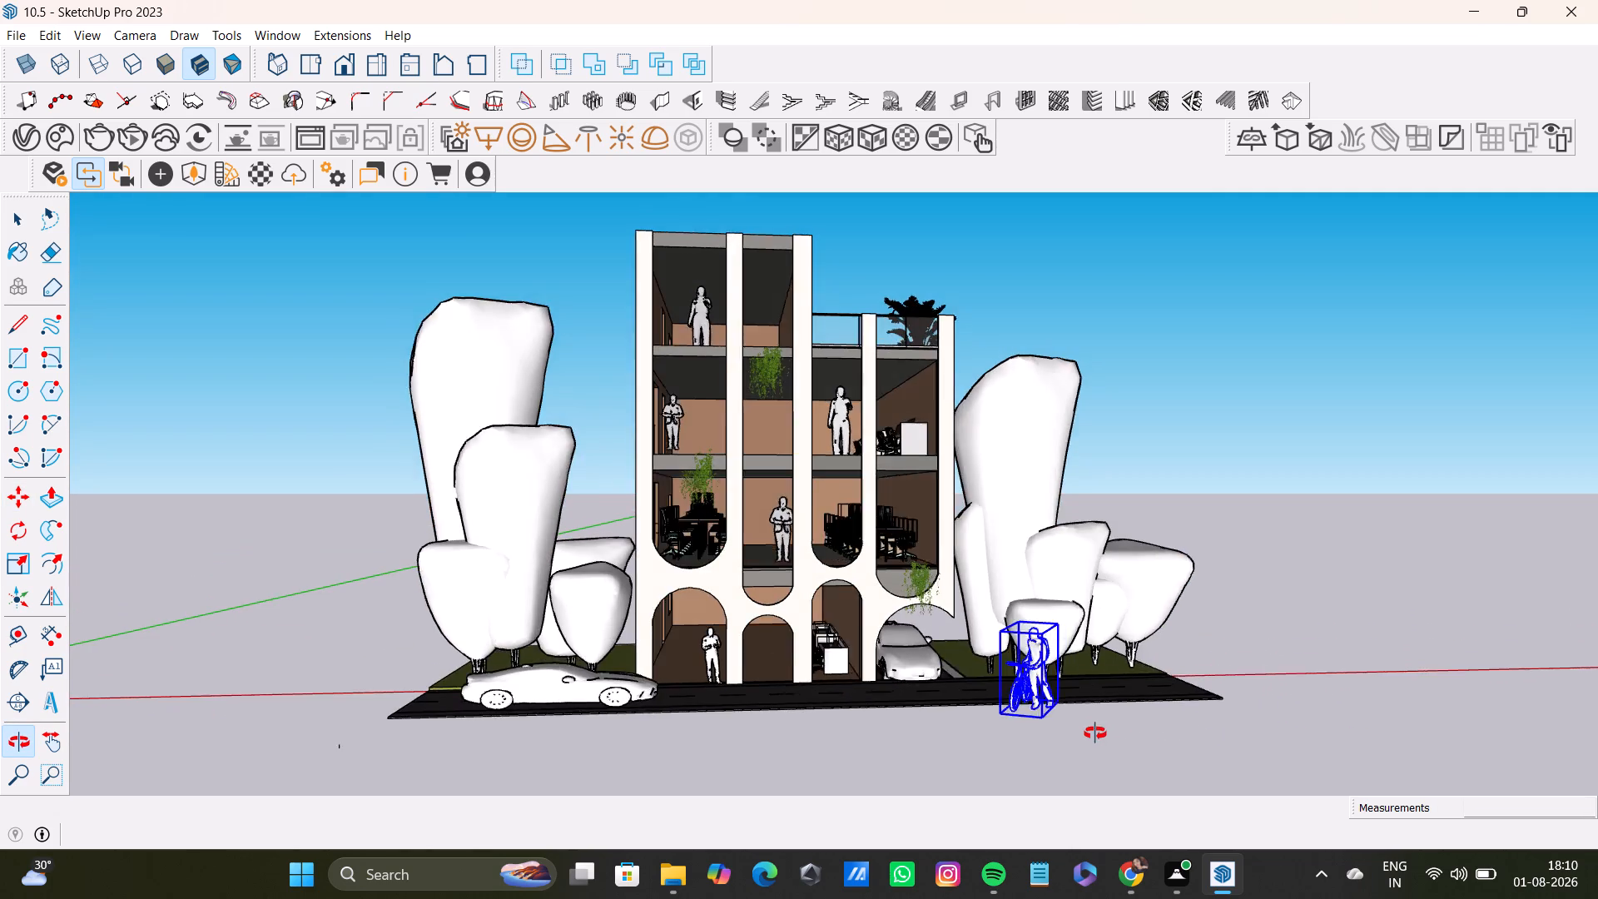
middle_click_drag(1095, 733, 1238, 687)
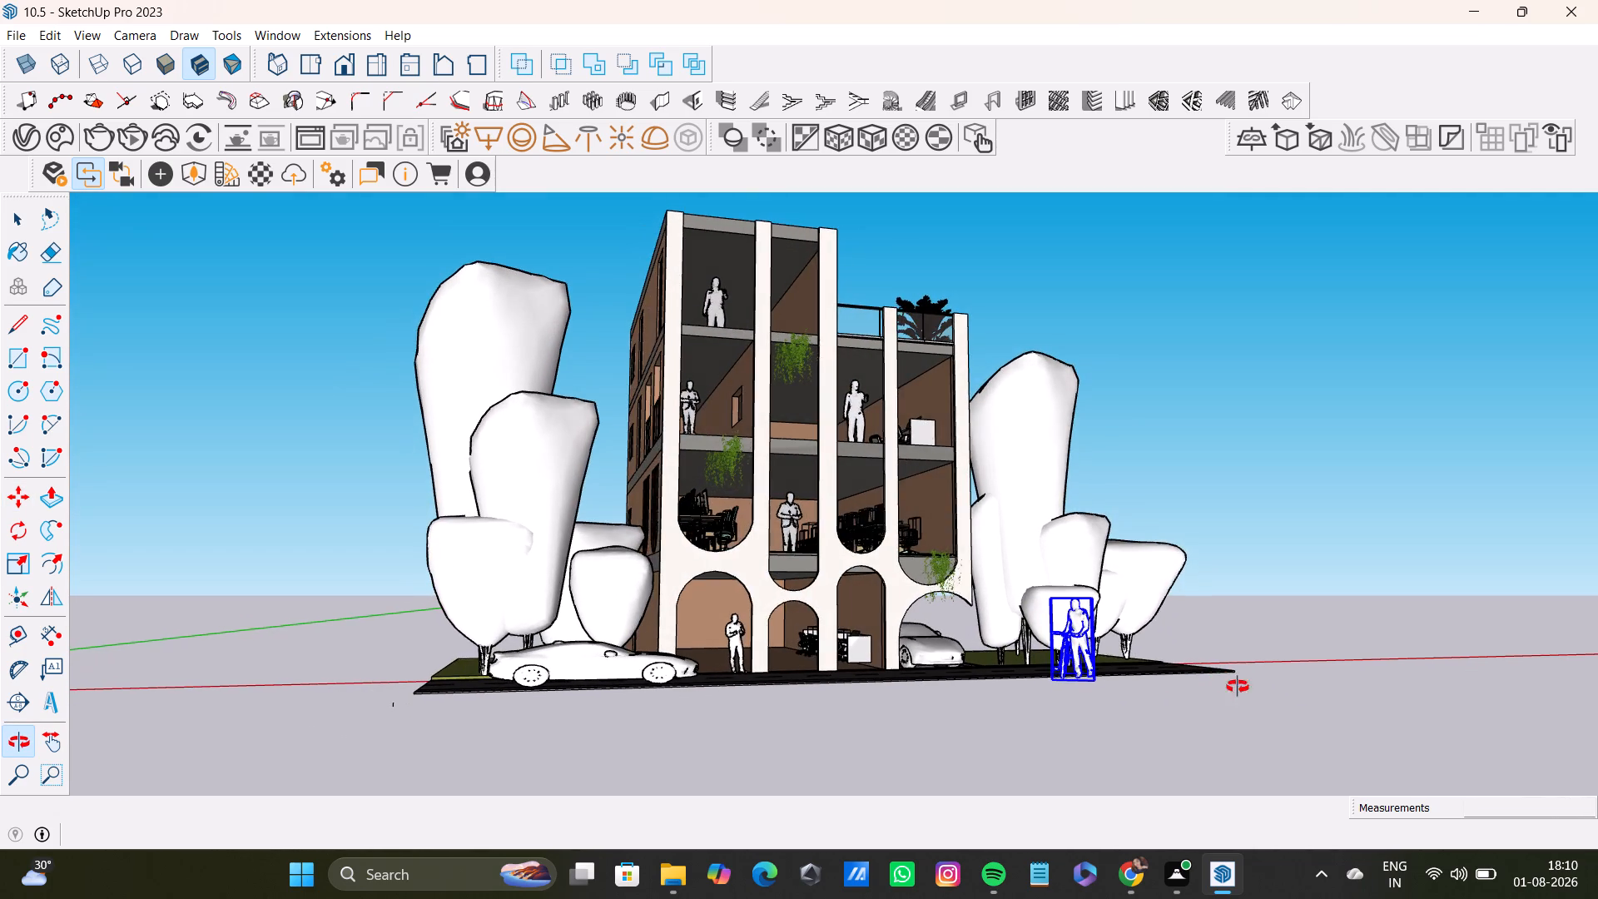
middle_click_drag(1238, 687, 1371, 713)
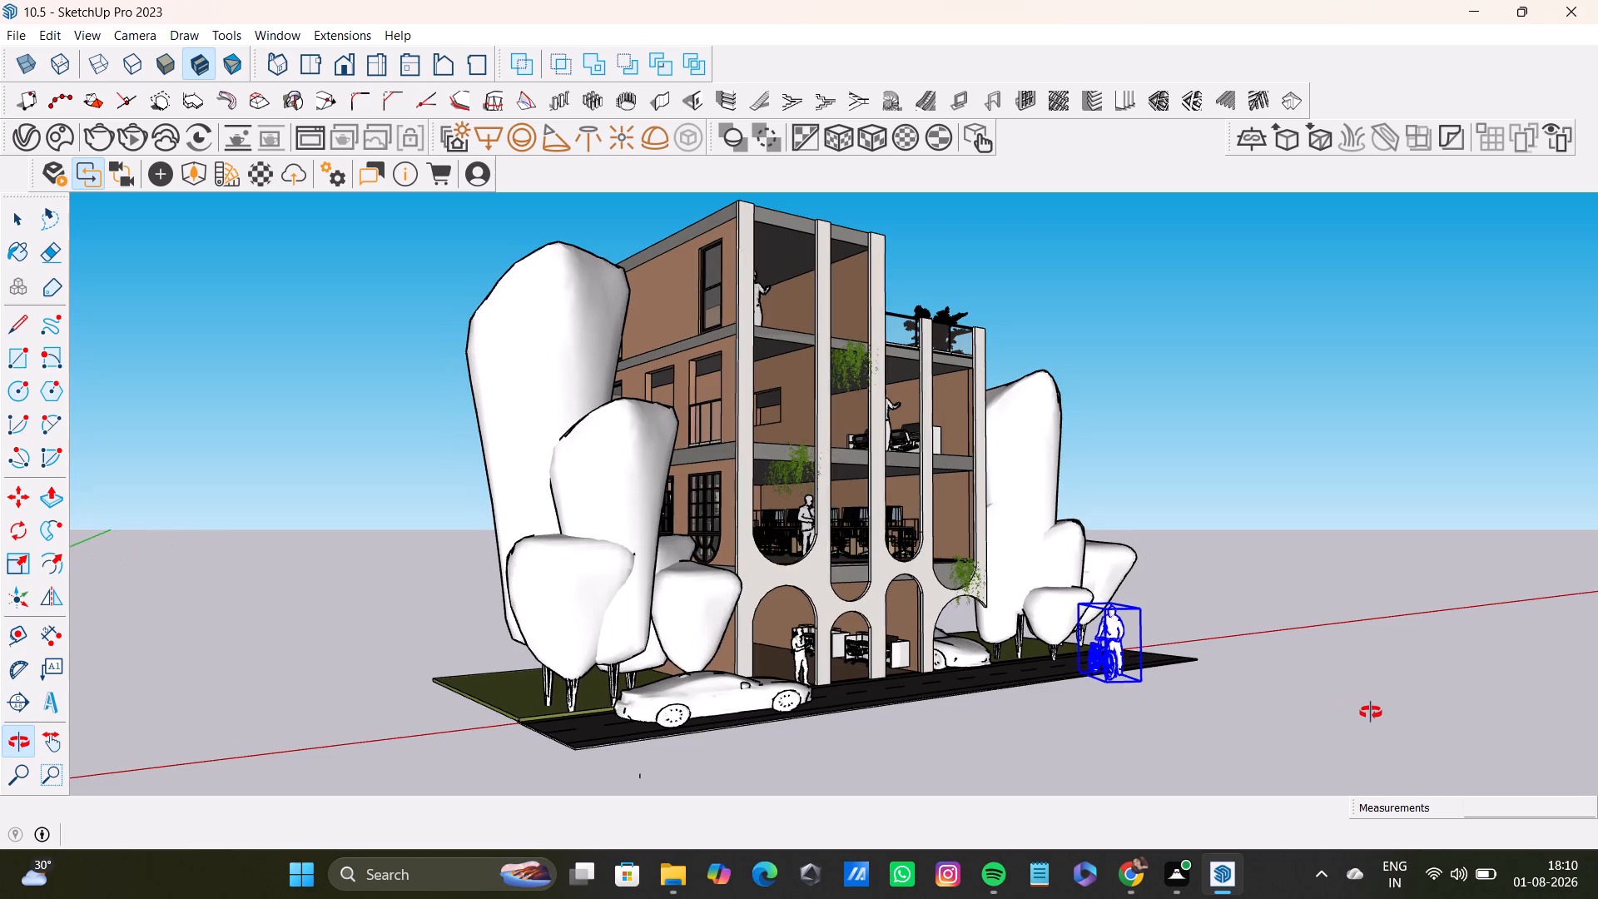
middle_click_drag(1371, 713, 1344, 792)
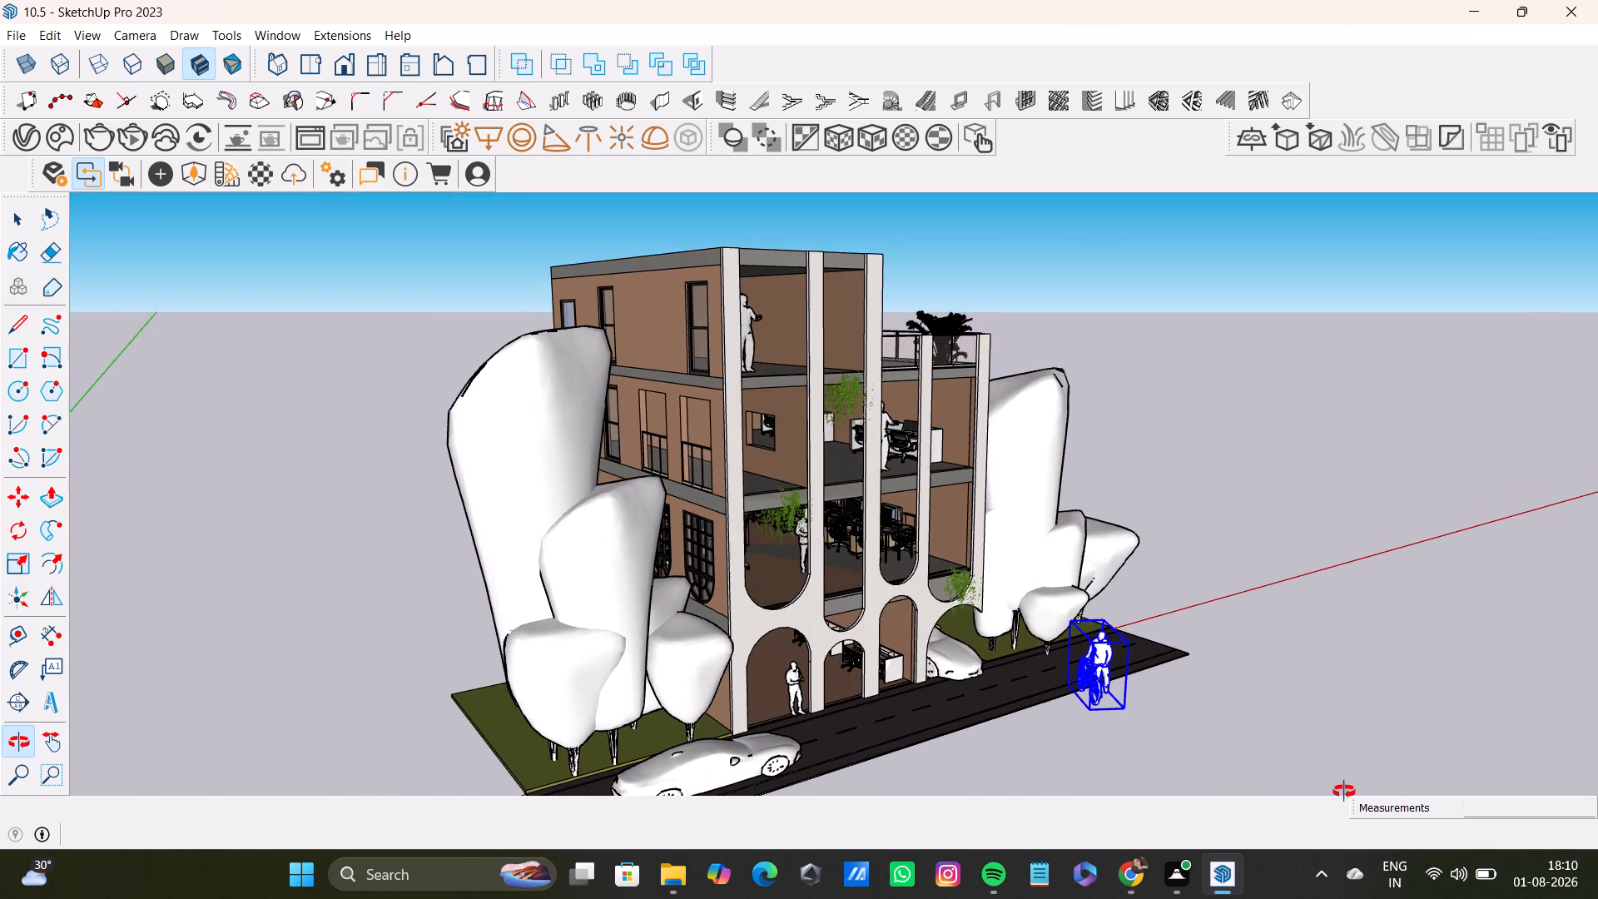
middle_click_drag(1344, 792, 1320, 771)
key("space")
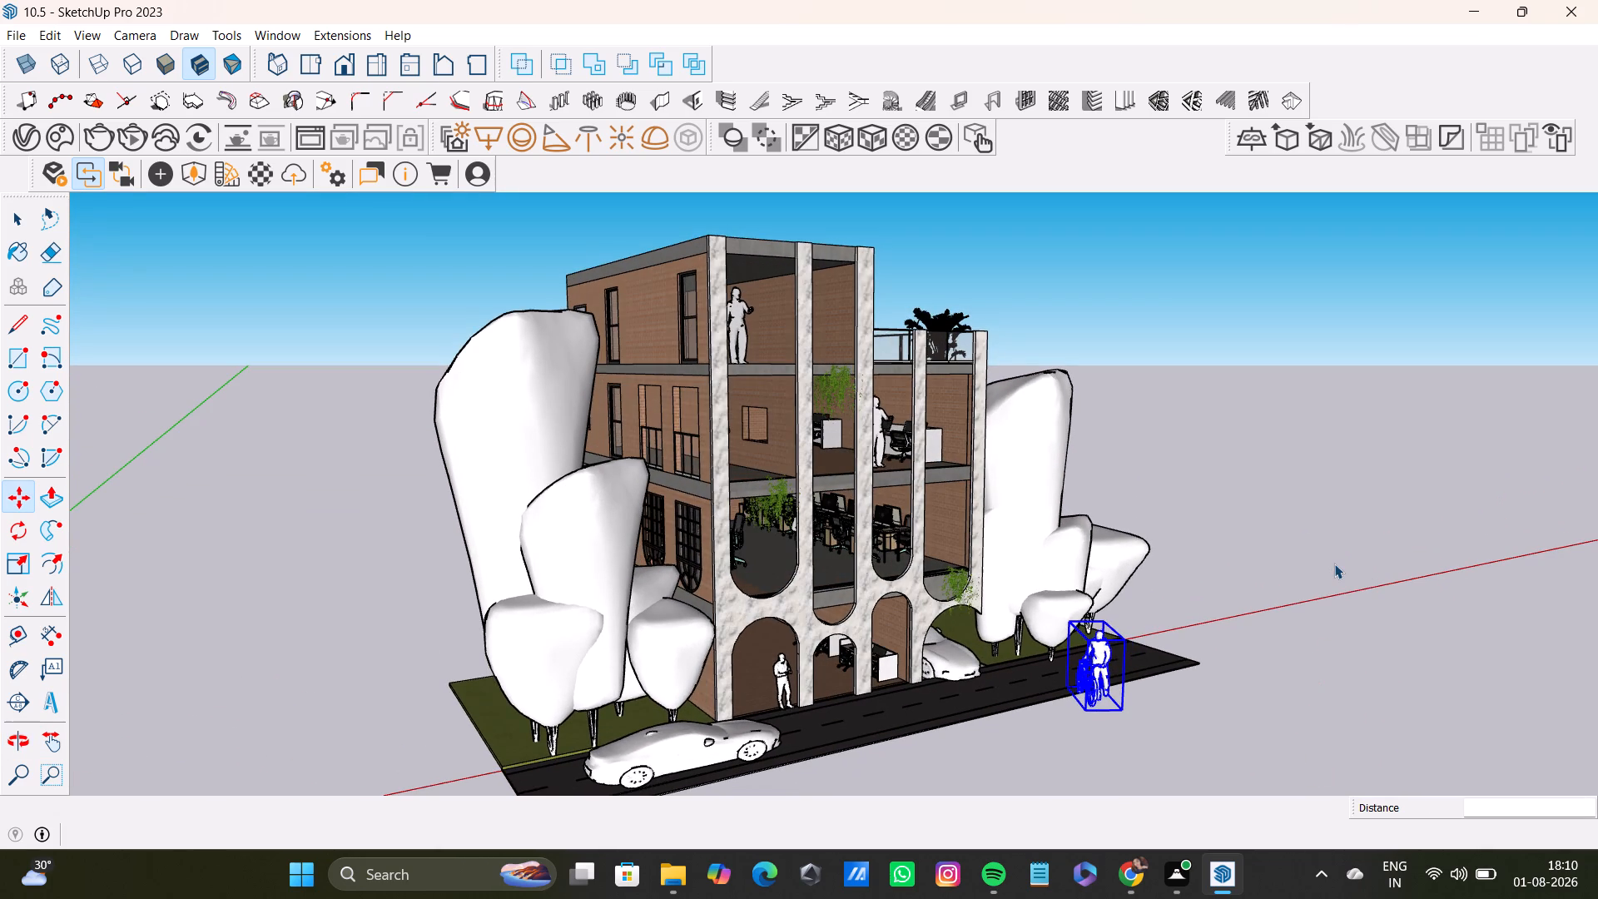
left_click(1334, 564)
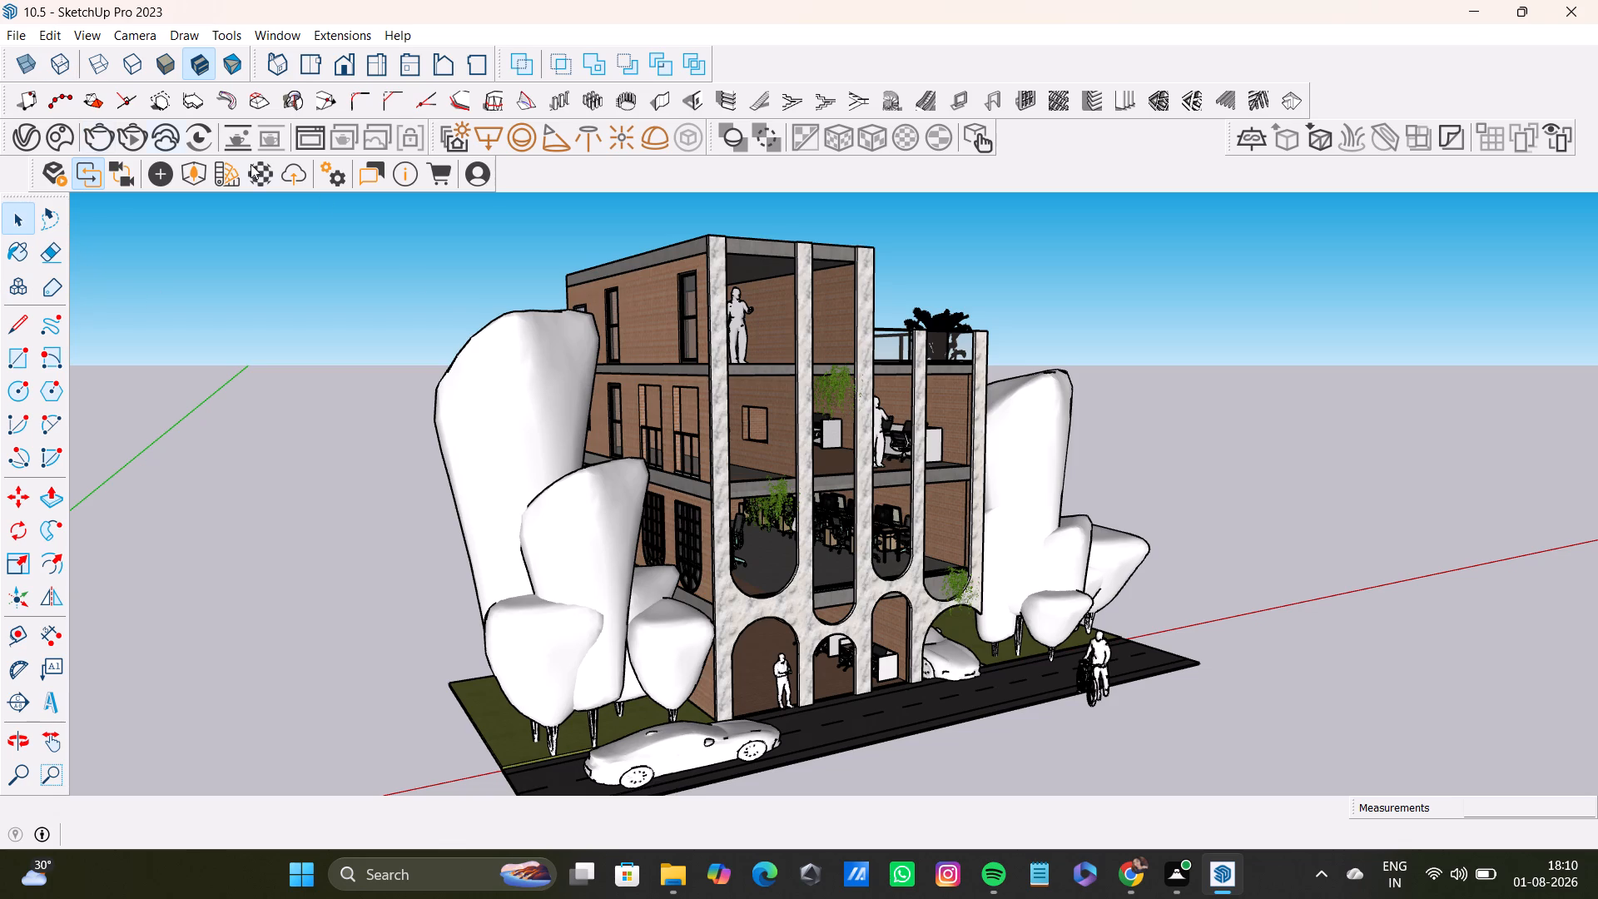
Run a V-Ray interactive render of the building from a low street-corner view, inspect the image, and close the frame buffer.
scroll(735, 380, "up", 1)
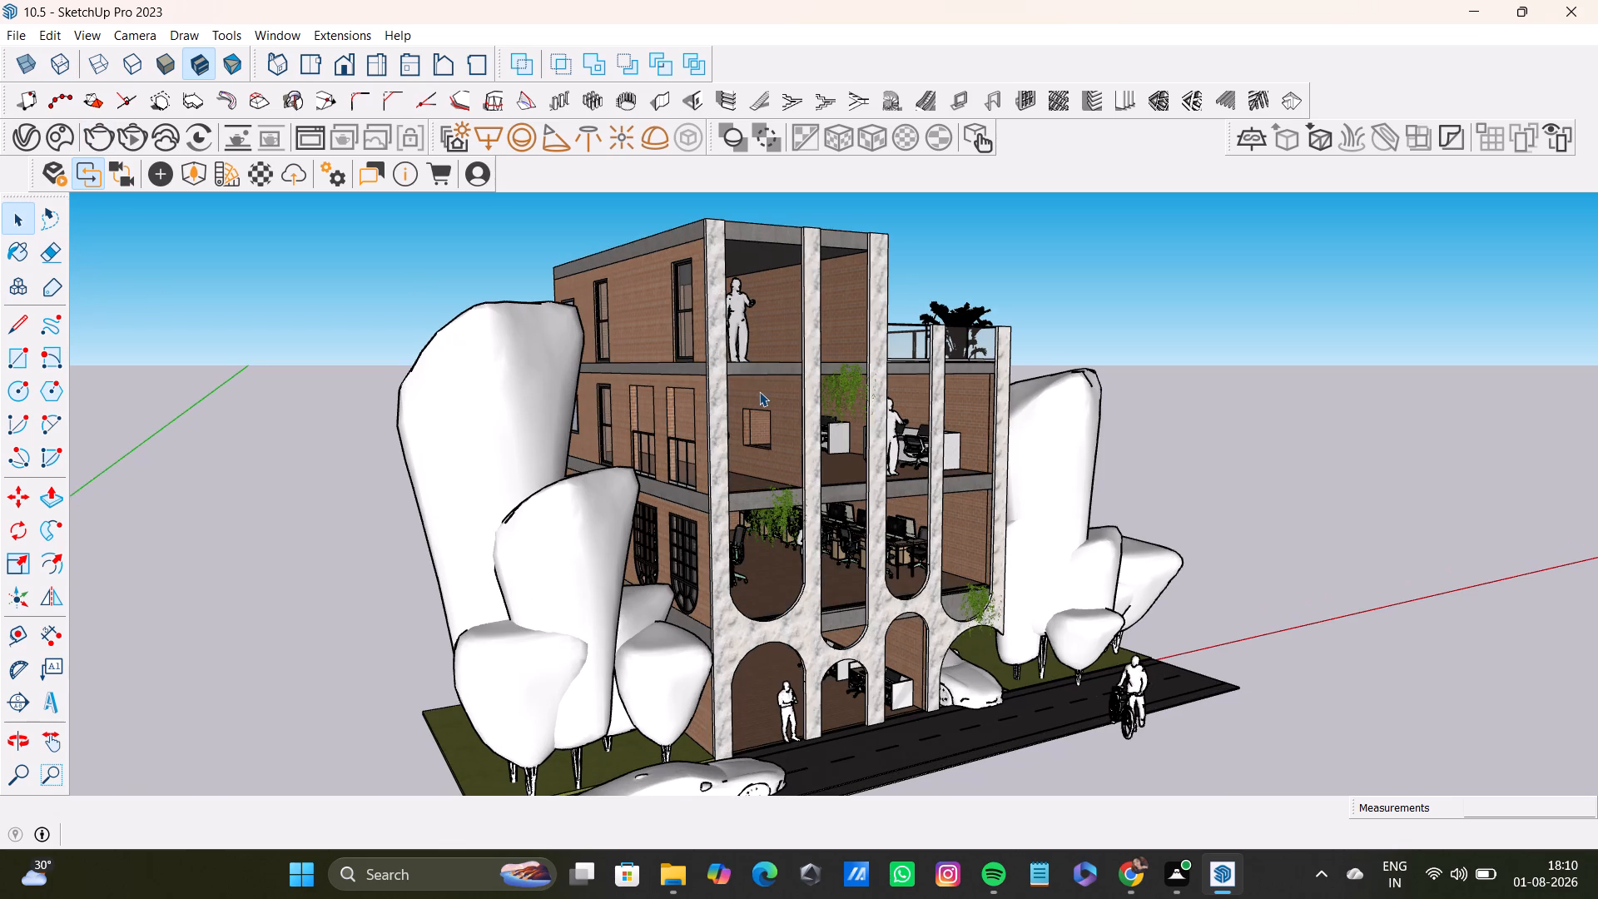
middle_click_drag(746, 395, 704, 366)
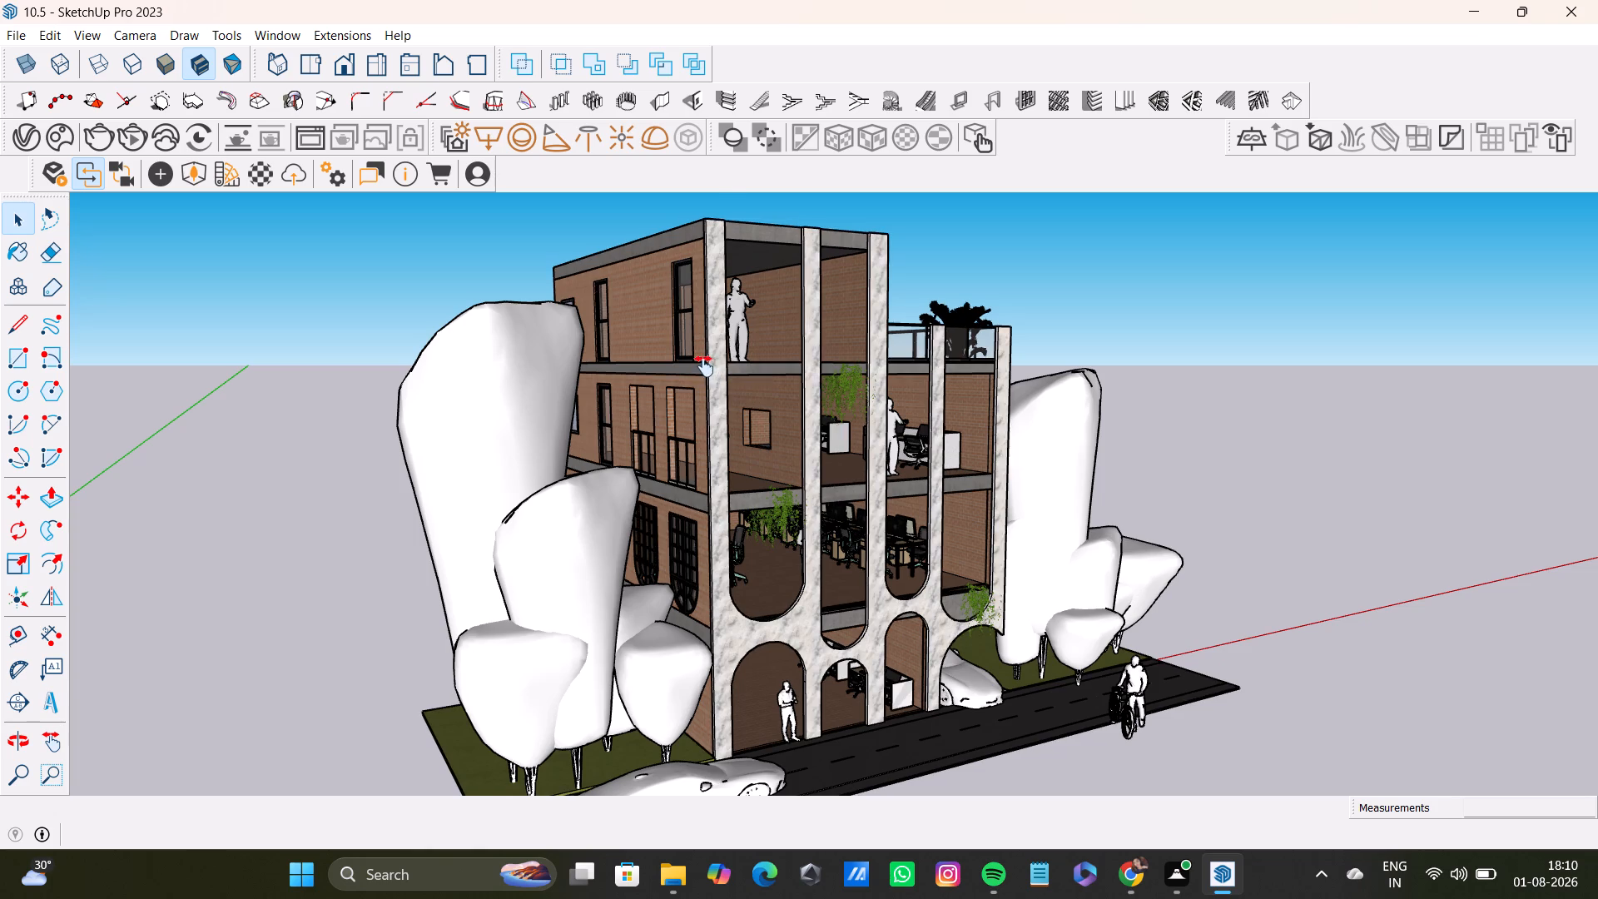
middle_click_drag(704, 366, 713, 372)
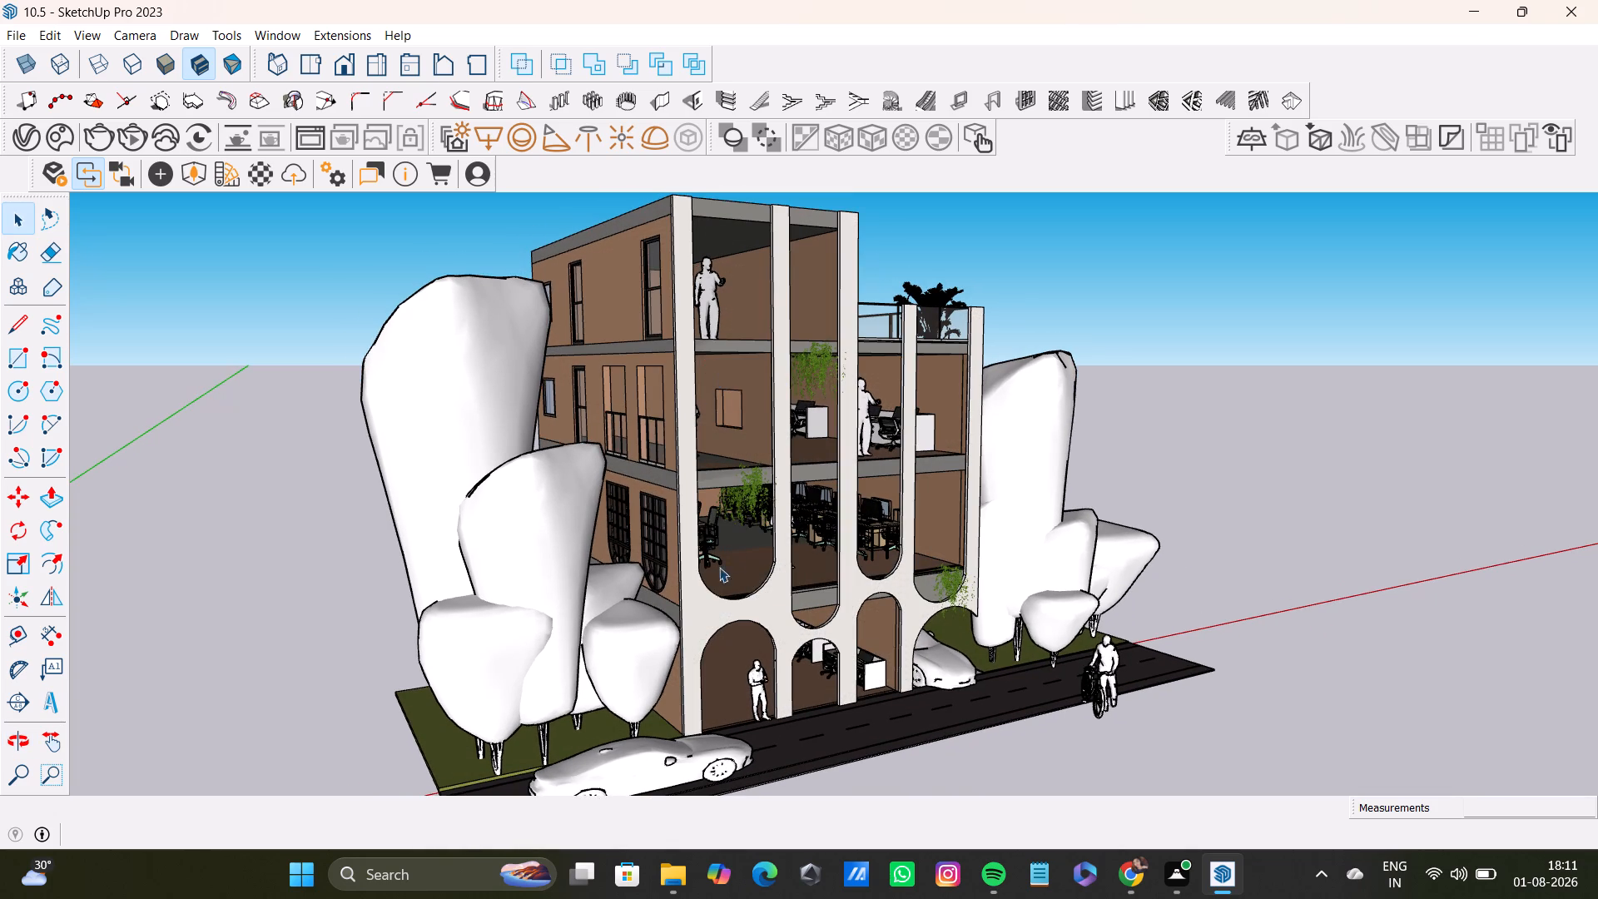
middle_click_drag(678, 589, 680, 589)
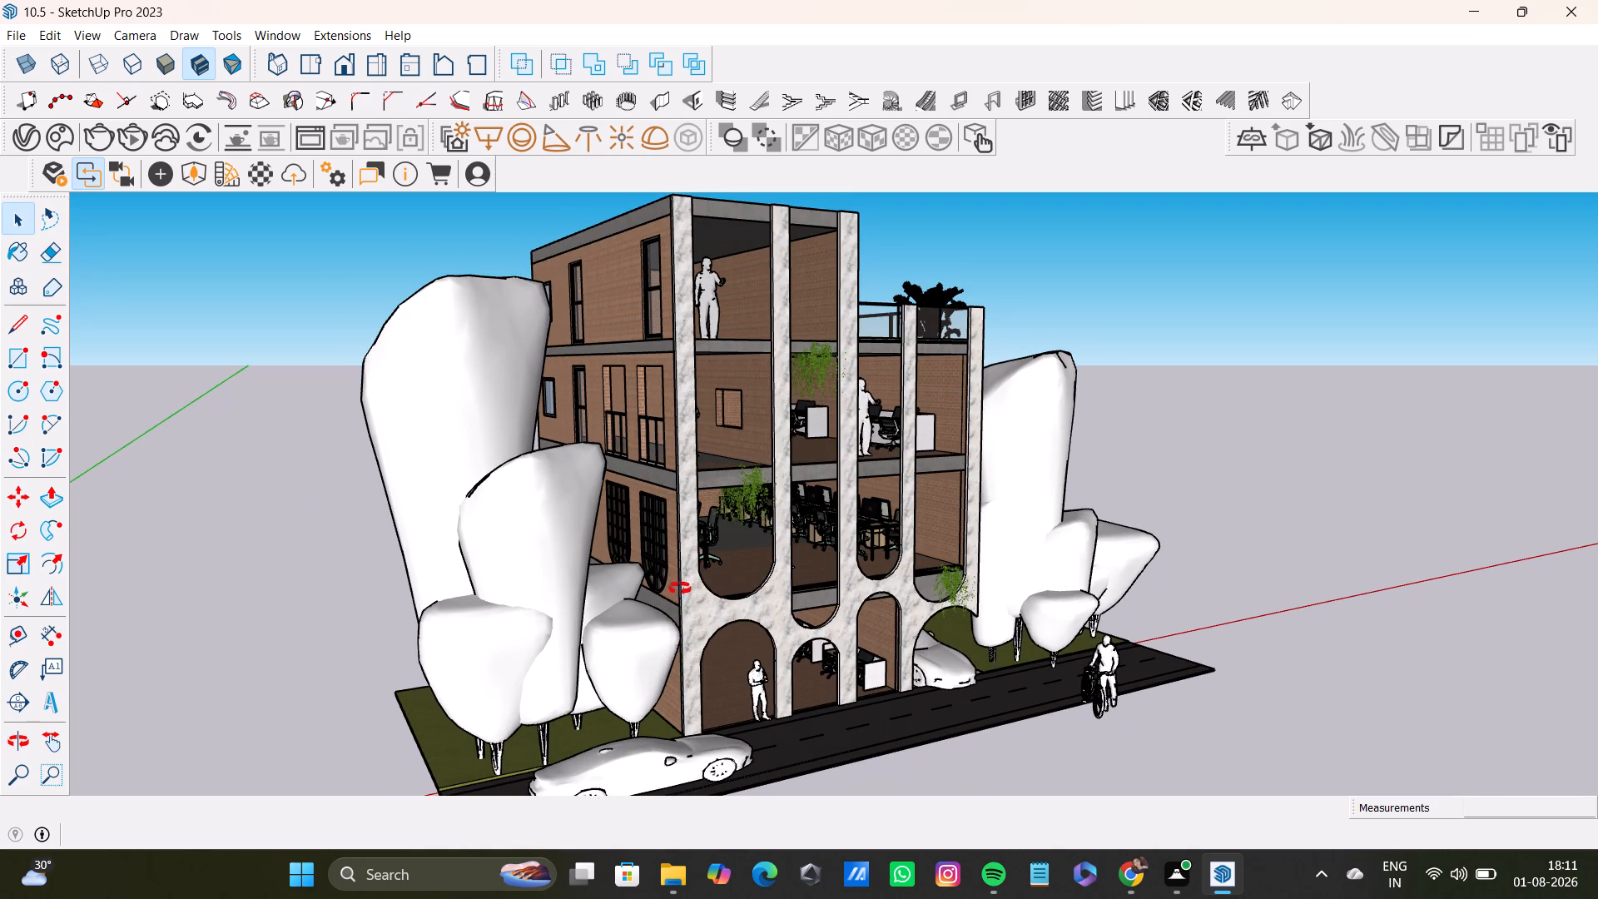
middle_click_drag(680, 589, 677, 549)
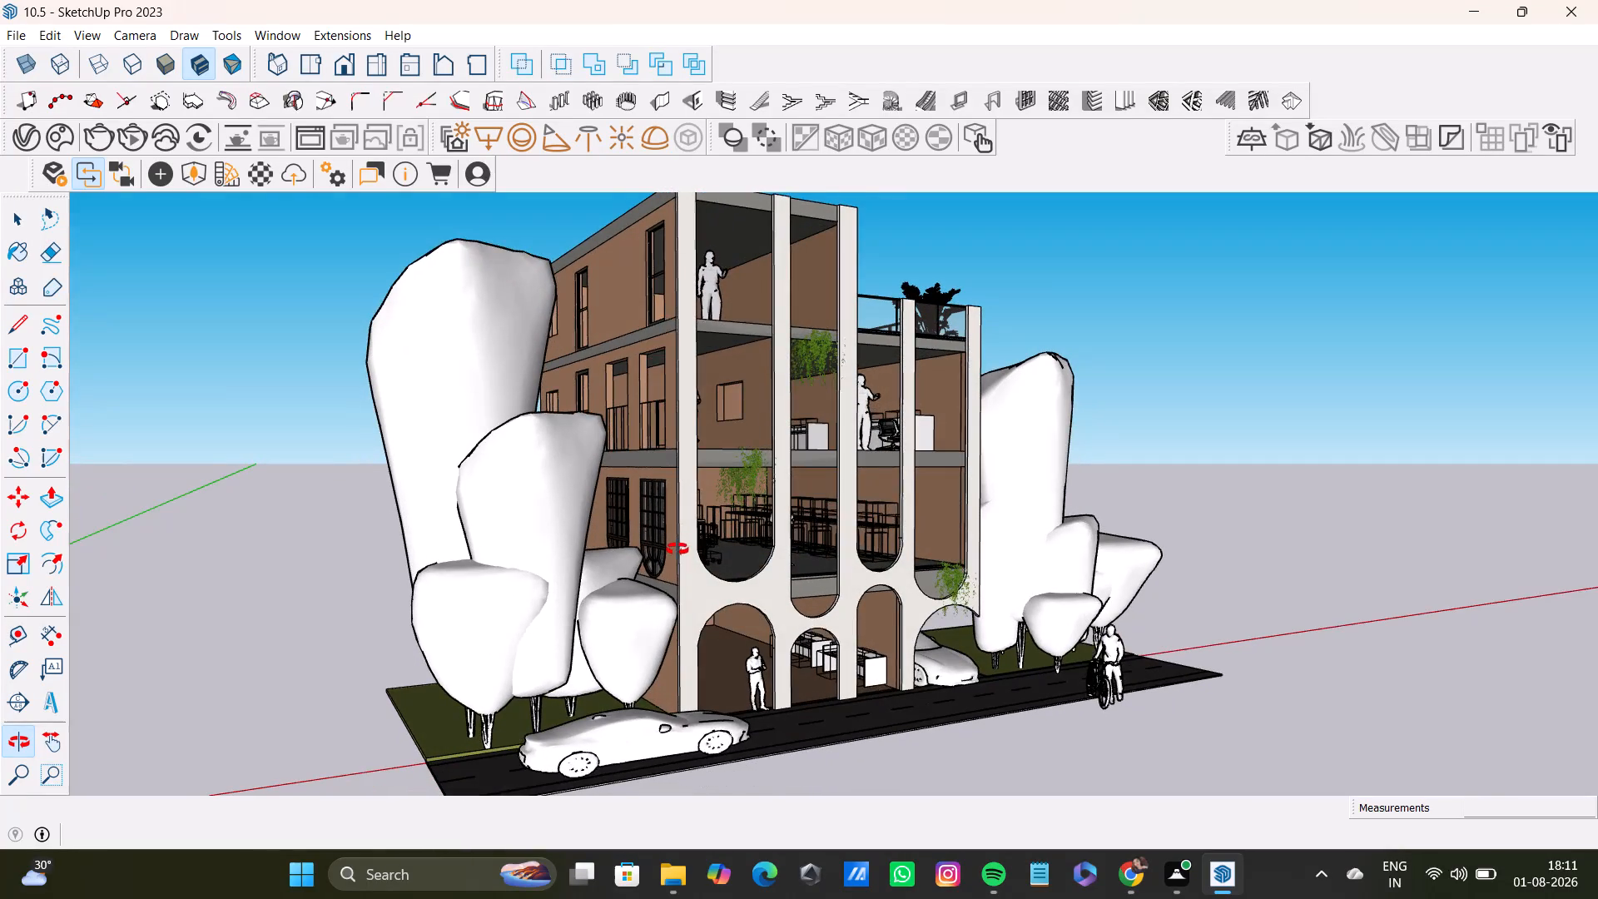
middle_click_drag(677, 549, 661, 551)
scroll(667, 535, "up", 1)
middle_click_drag(766, 520, 760, 552, "shift")
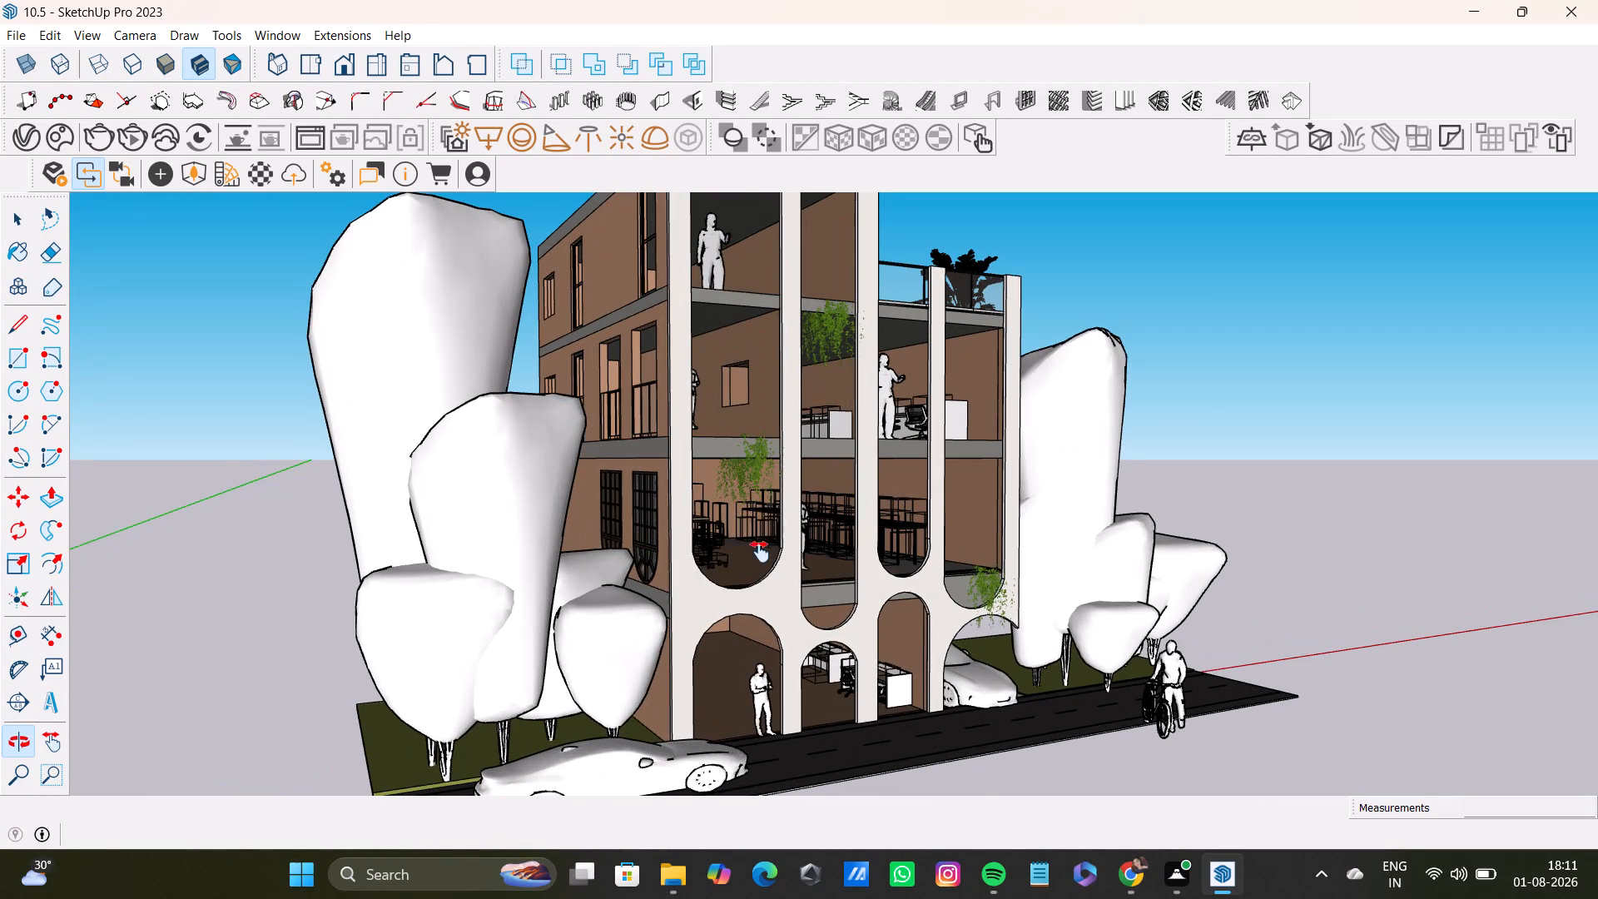
middle_click_drag(760, 552, 746, 565, "shift")
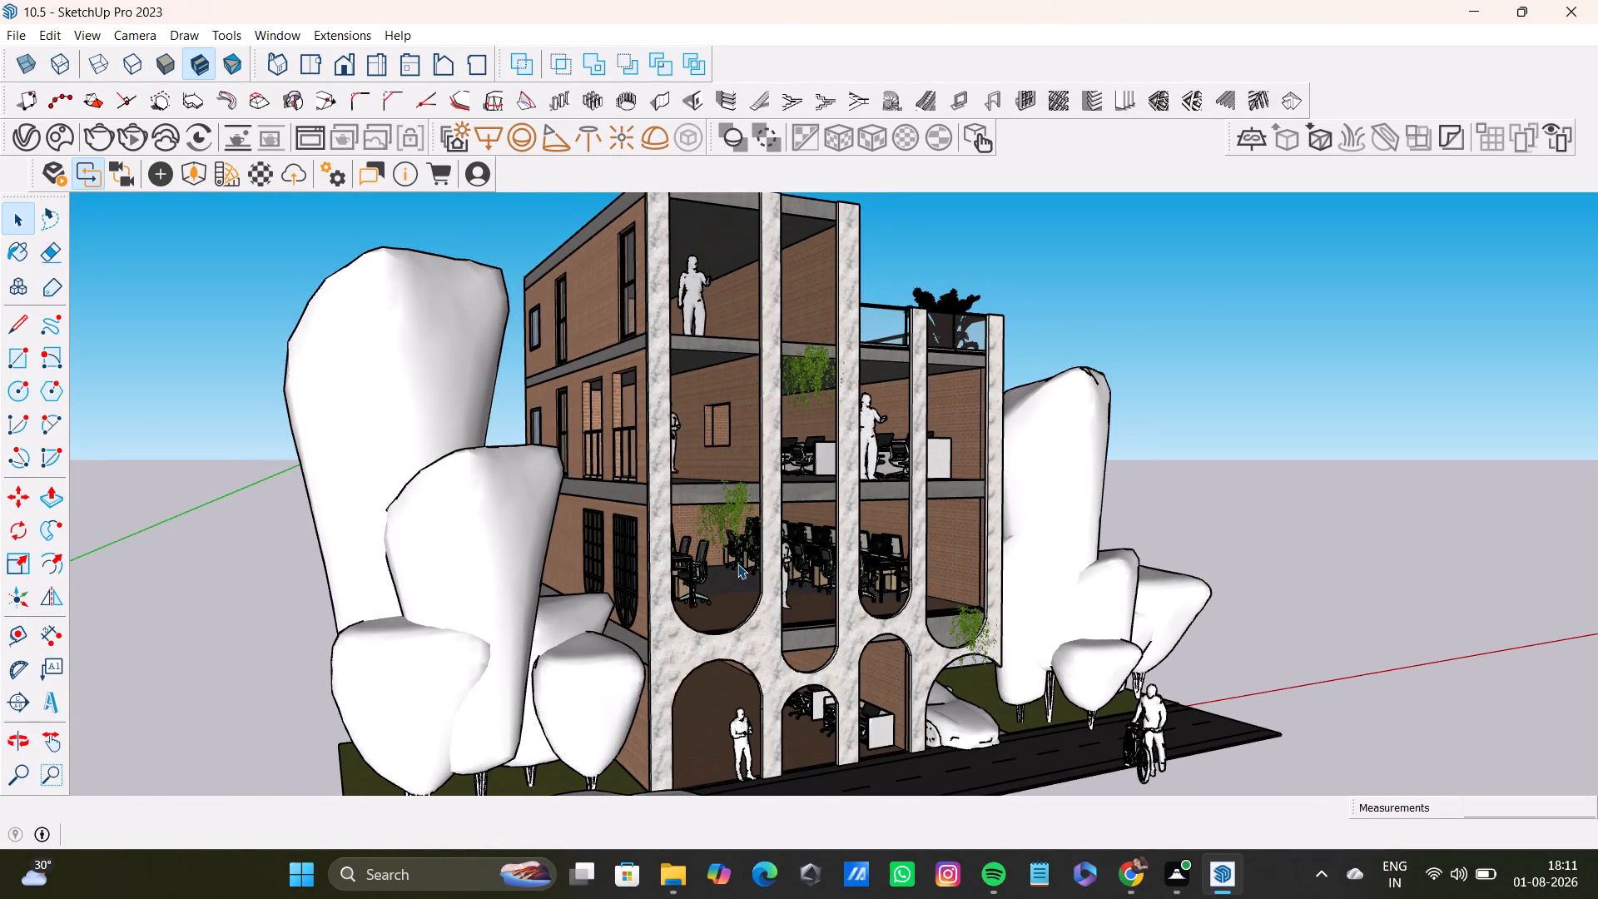
left_click(138, 134)
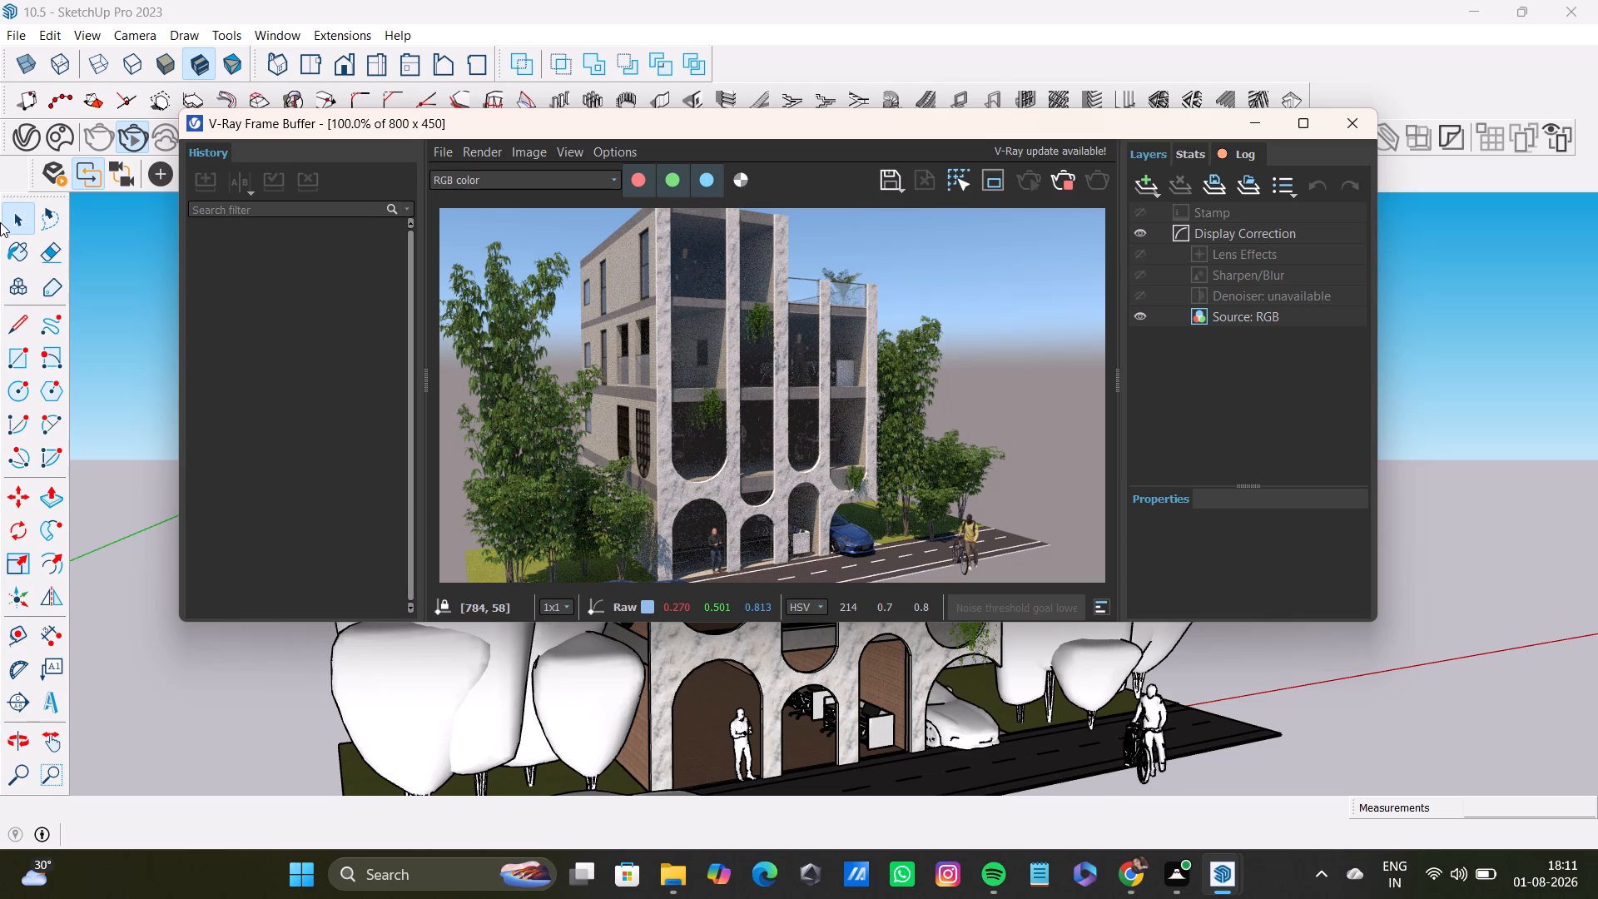
left_click(1352, 128)
Check the facade from the front at ground level, return to the street-corner view, and toggle the V-Ray interactive render.
middle_click_drag(907, 530, 777, 553)
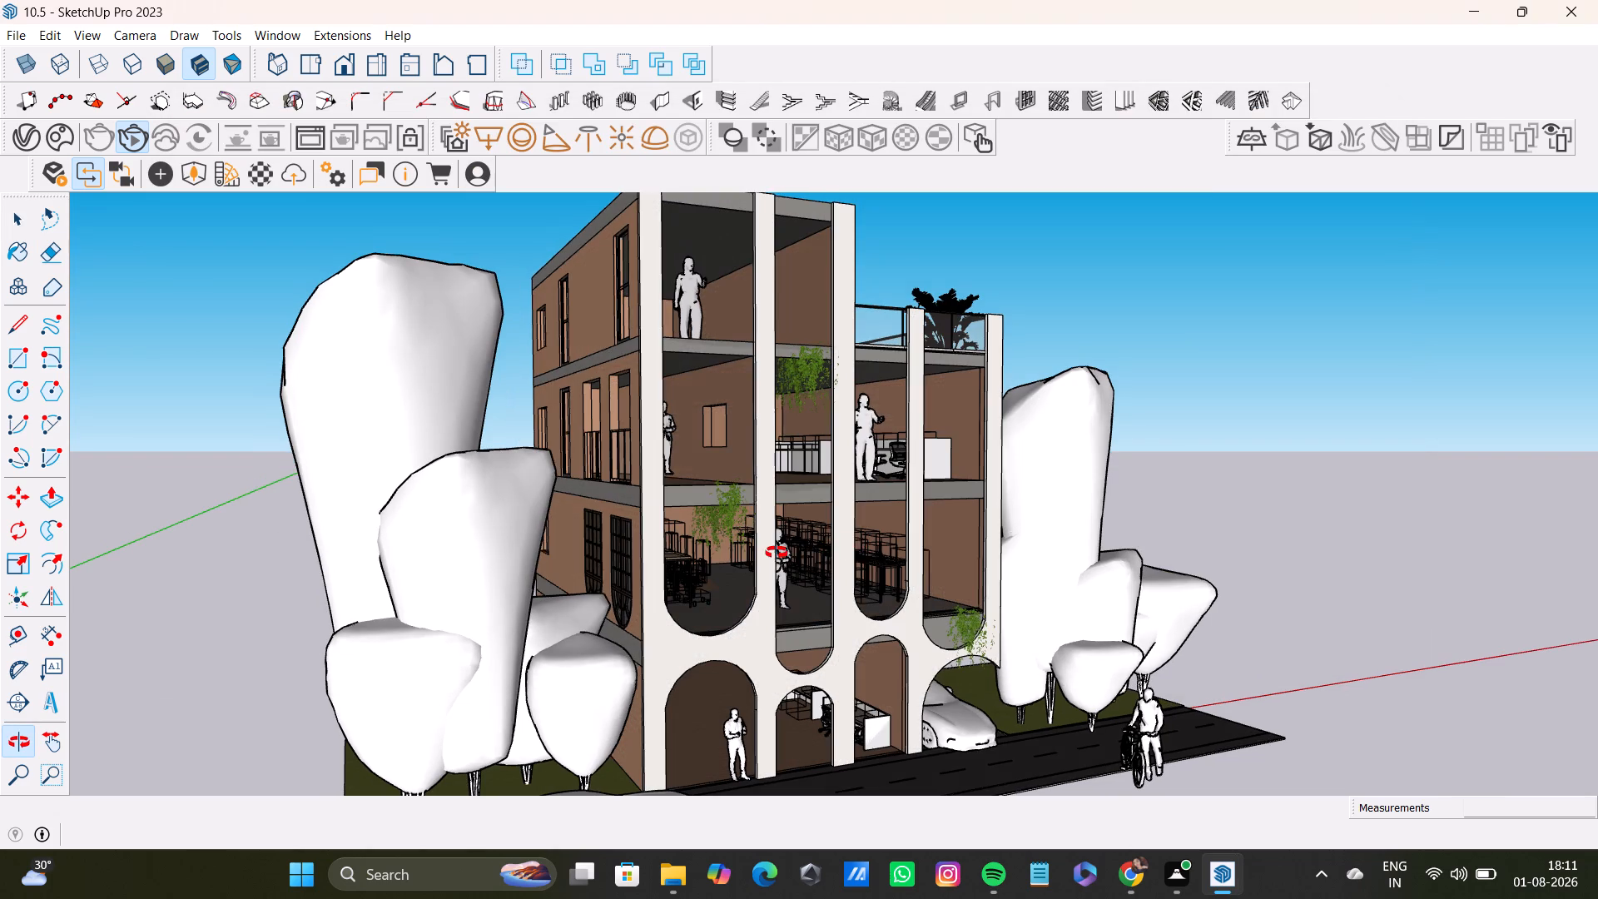
middle_click_drag(777, 553, 744, 450)
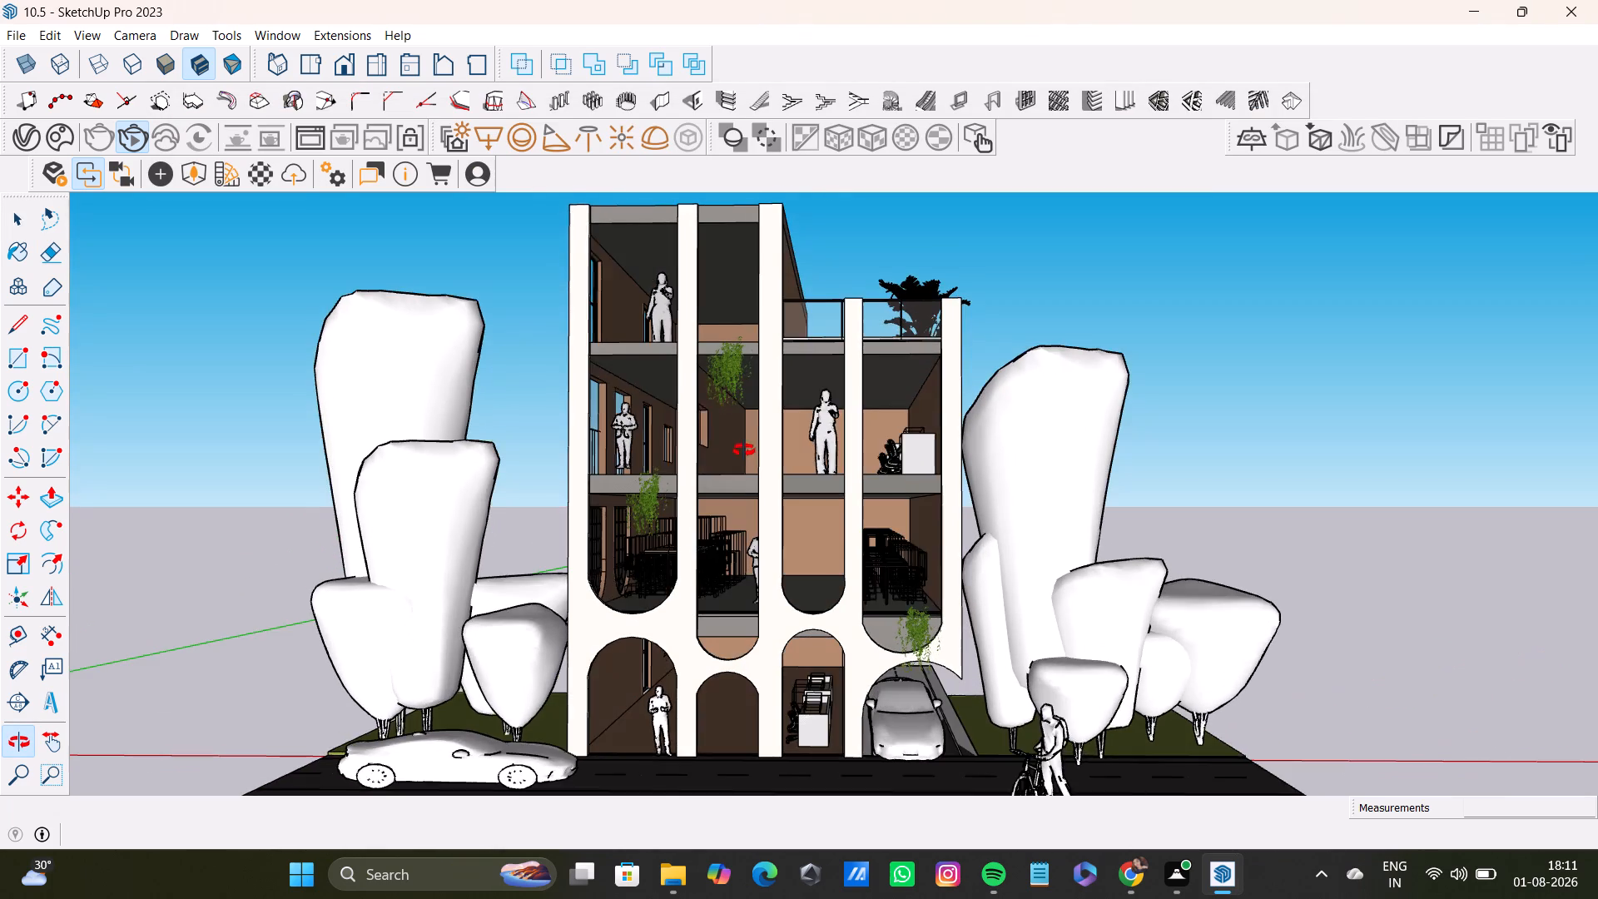
middle_click_drag(744, 450, 758, 425)
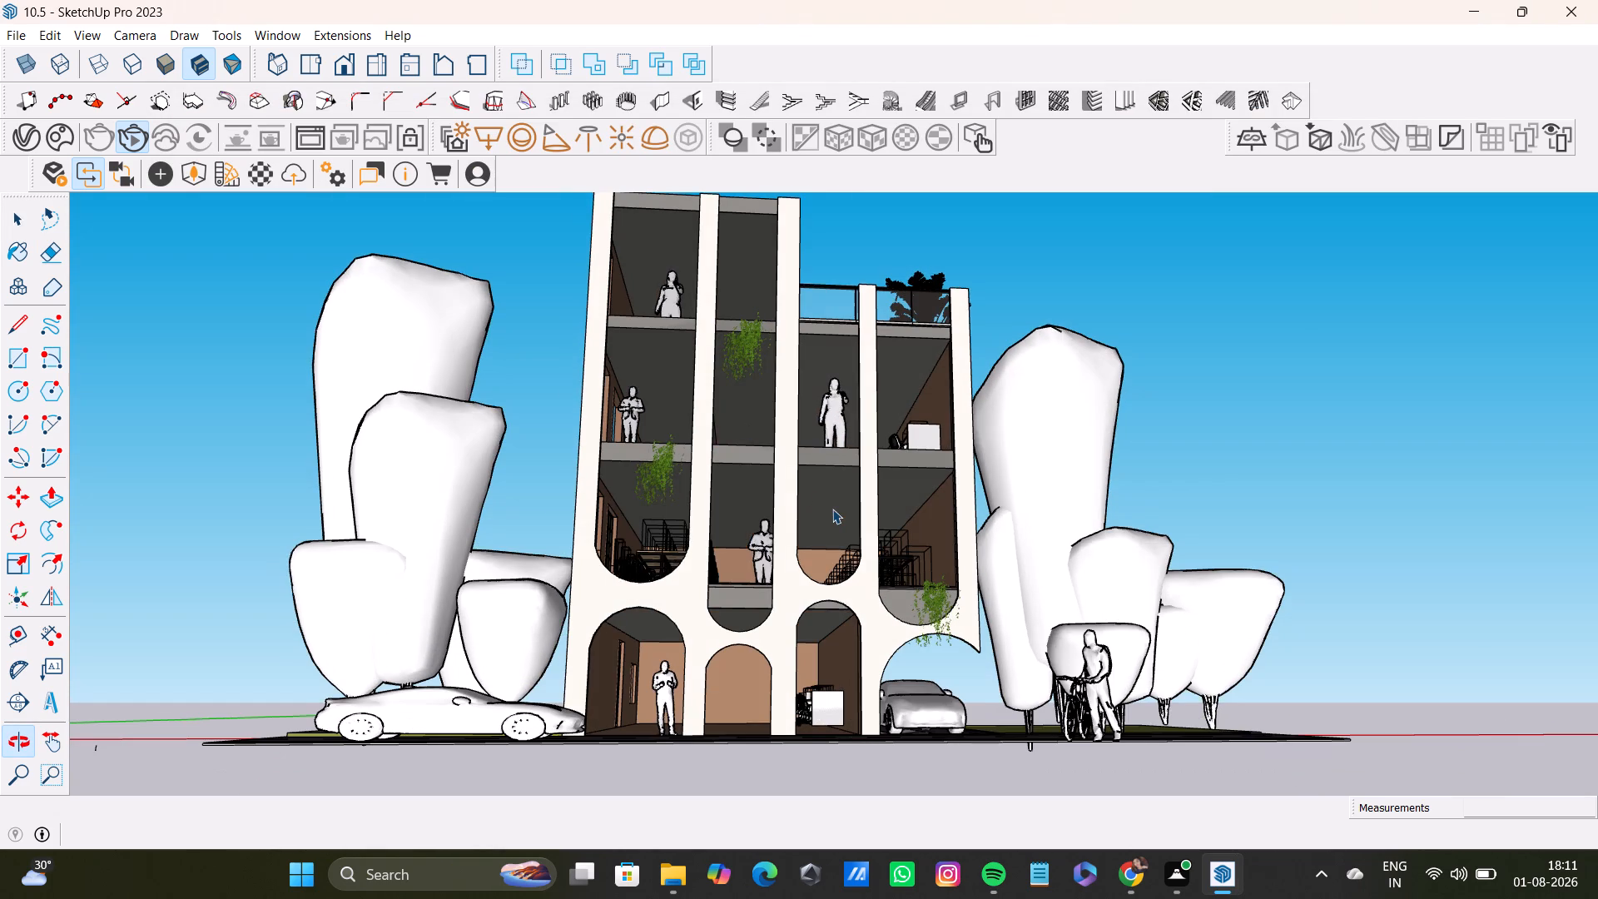
left_click(832, 509)
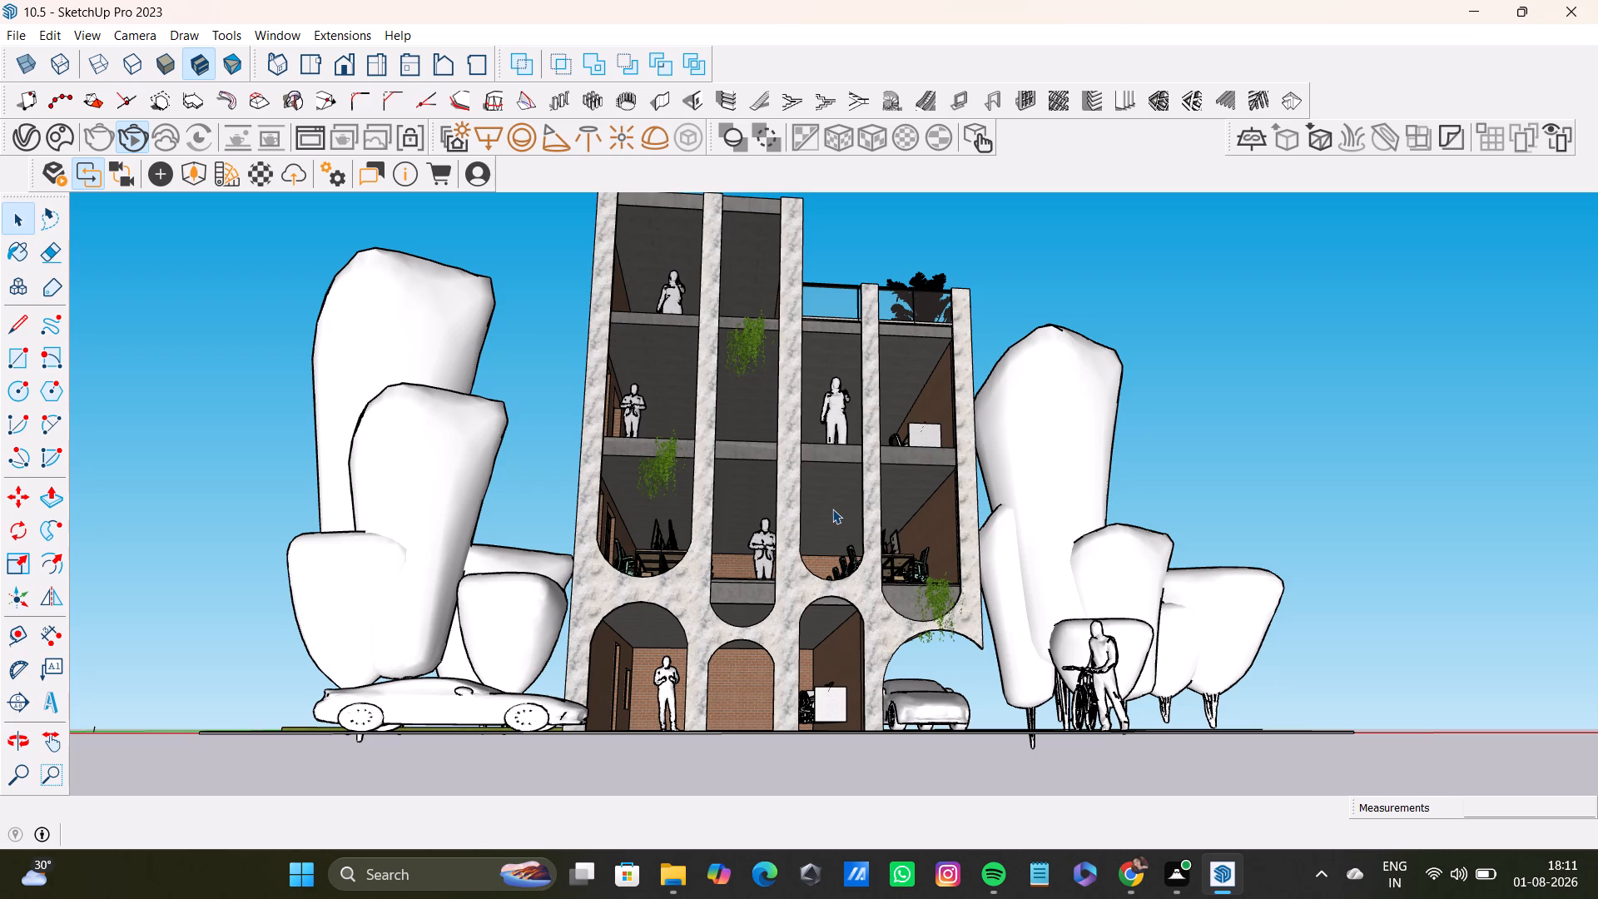
left_click(832, 509)
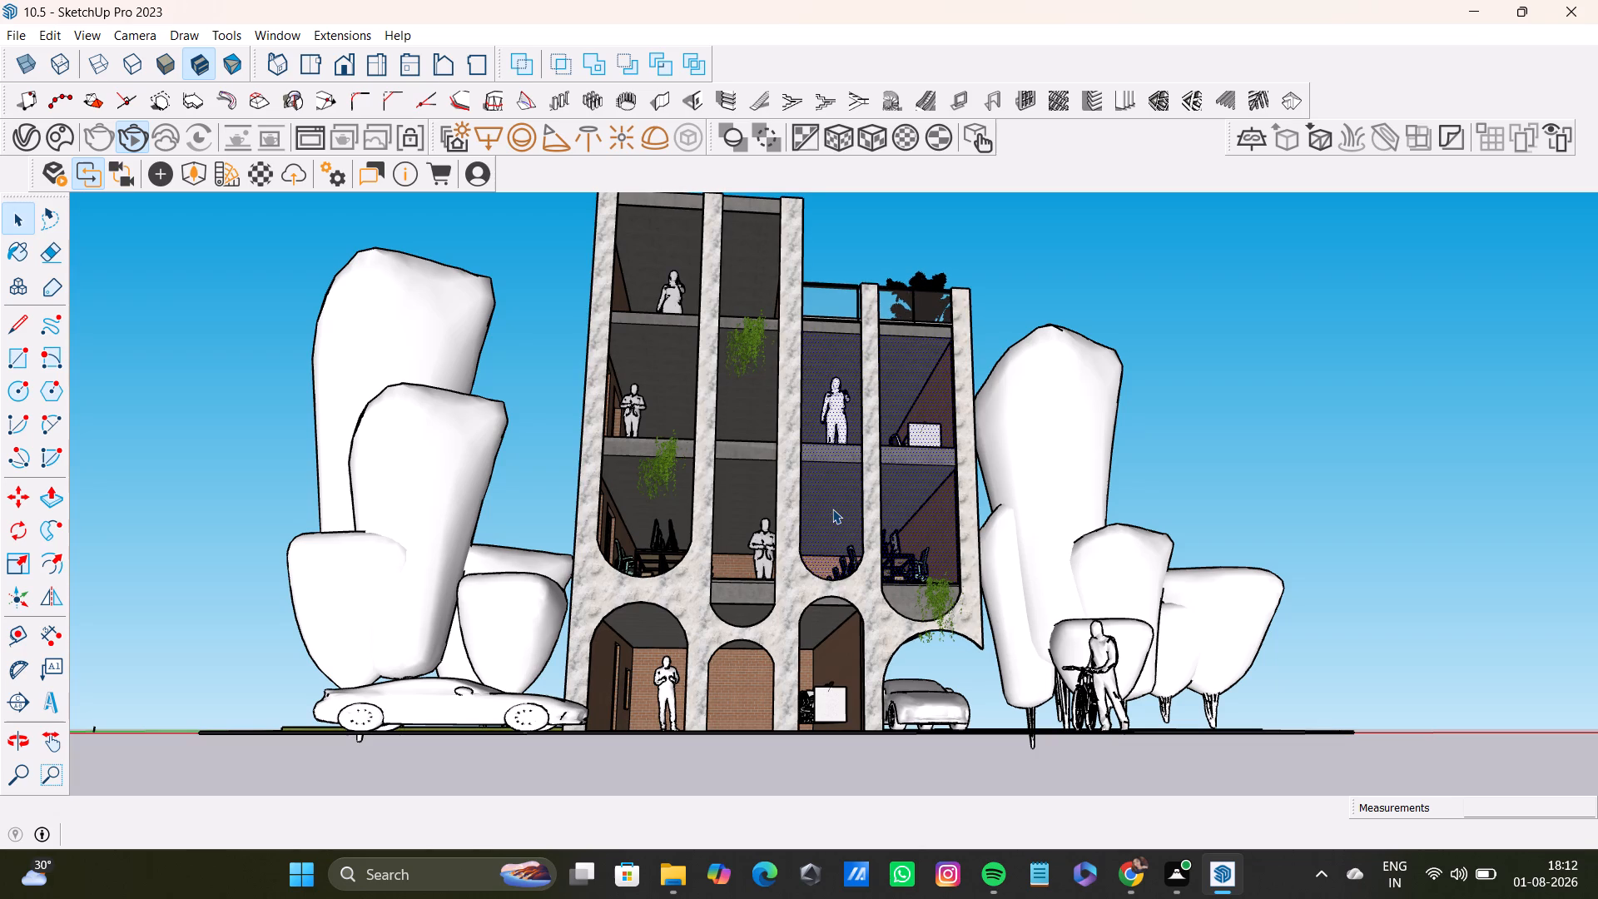
middle_click_drag(821, 514, 851, 562)
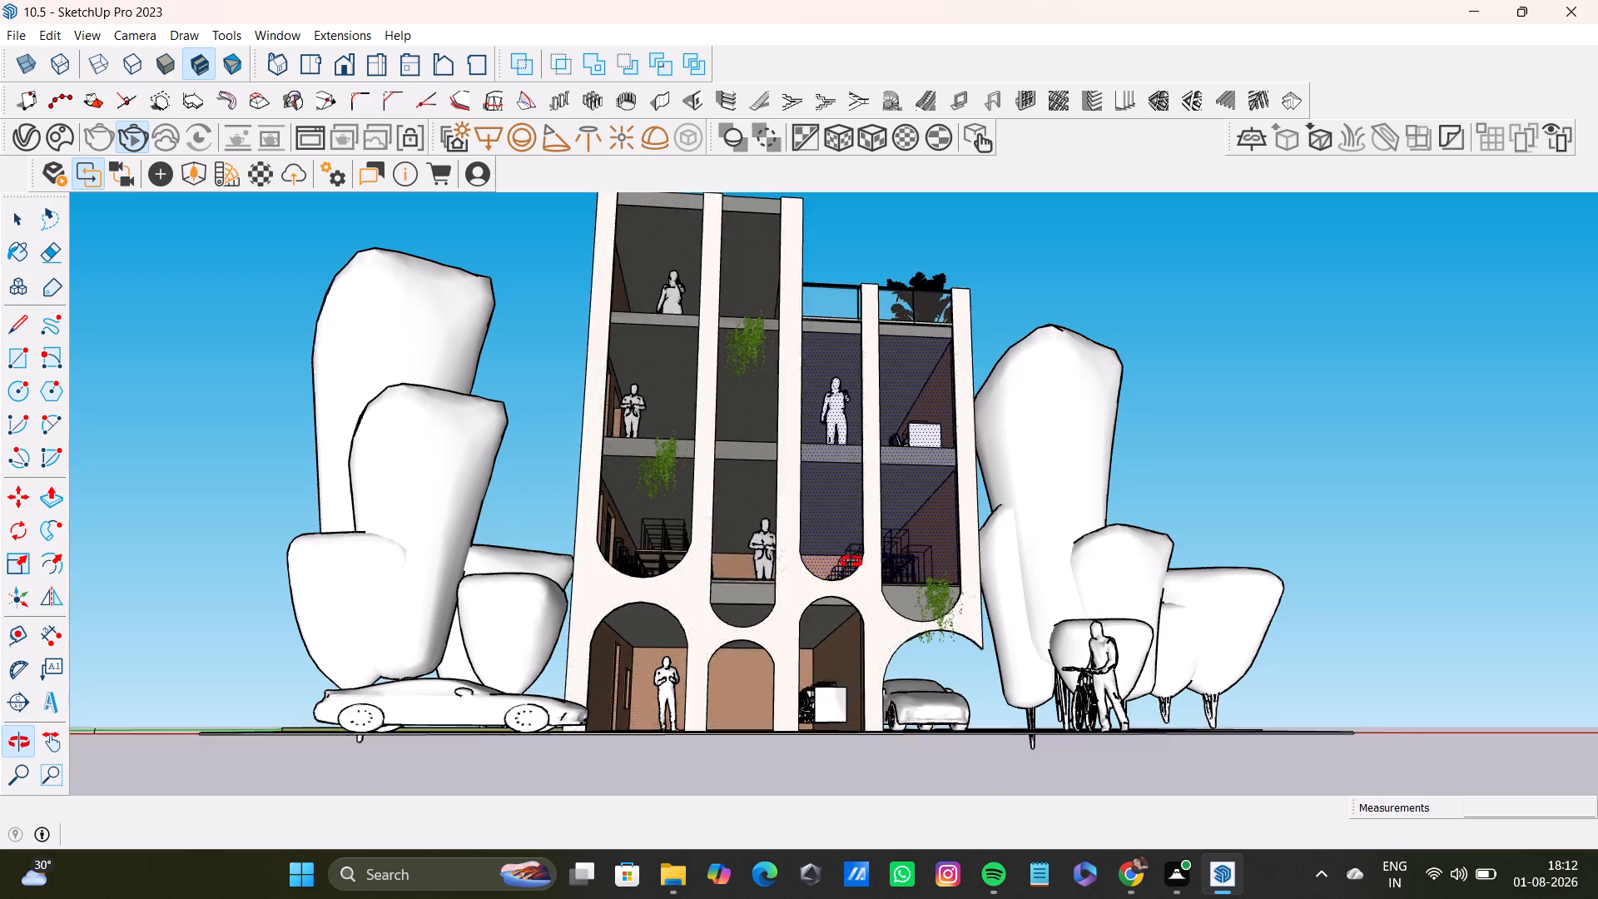
middle_click_drag(851, 562, 937, 622)
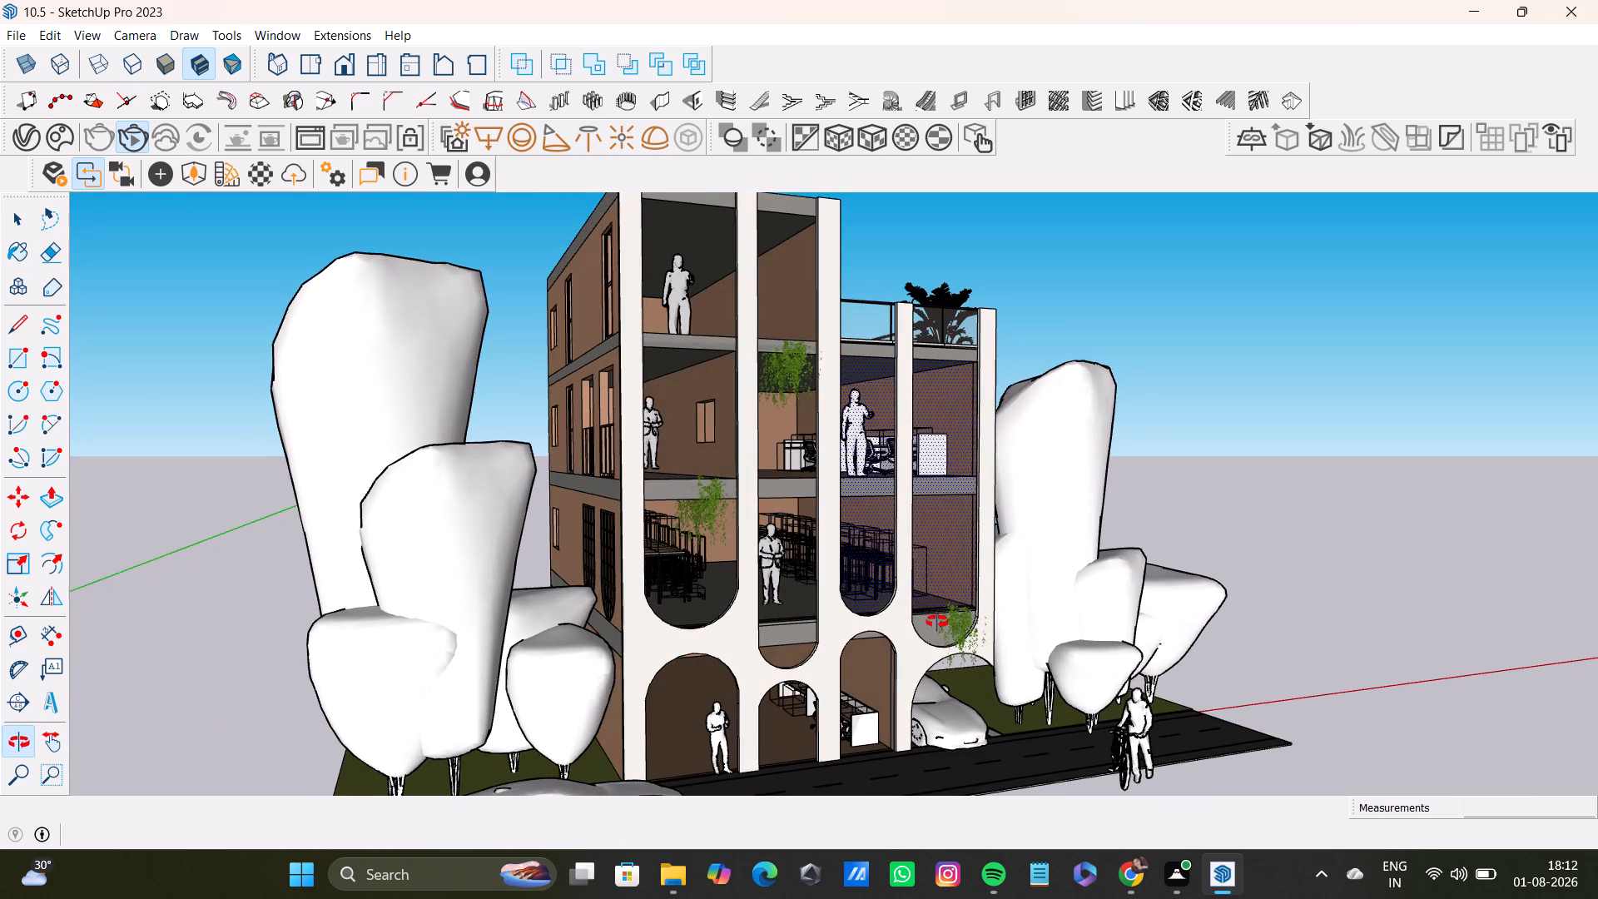
middle_click_drag(937, 622, 942, 638)
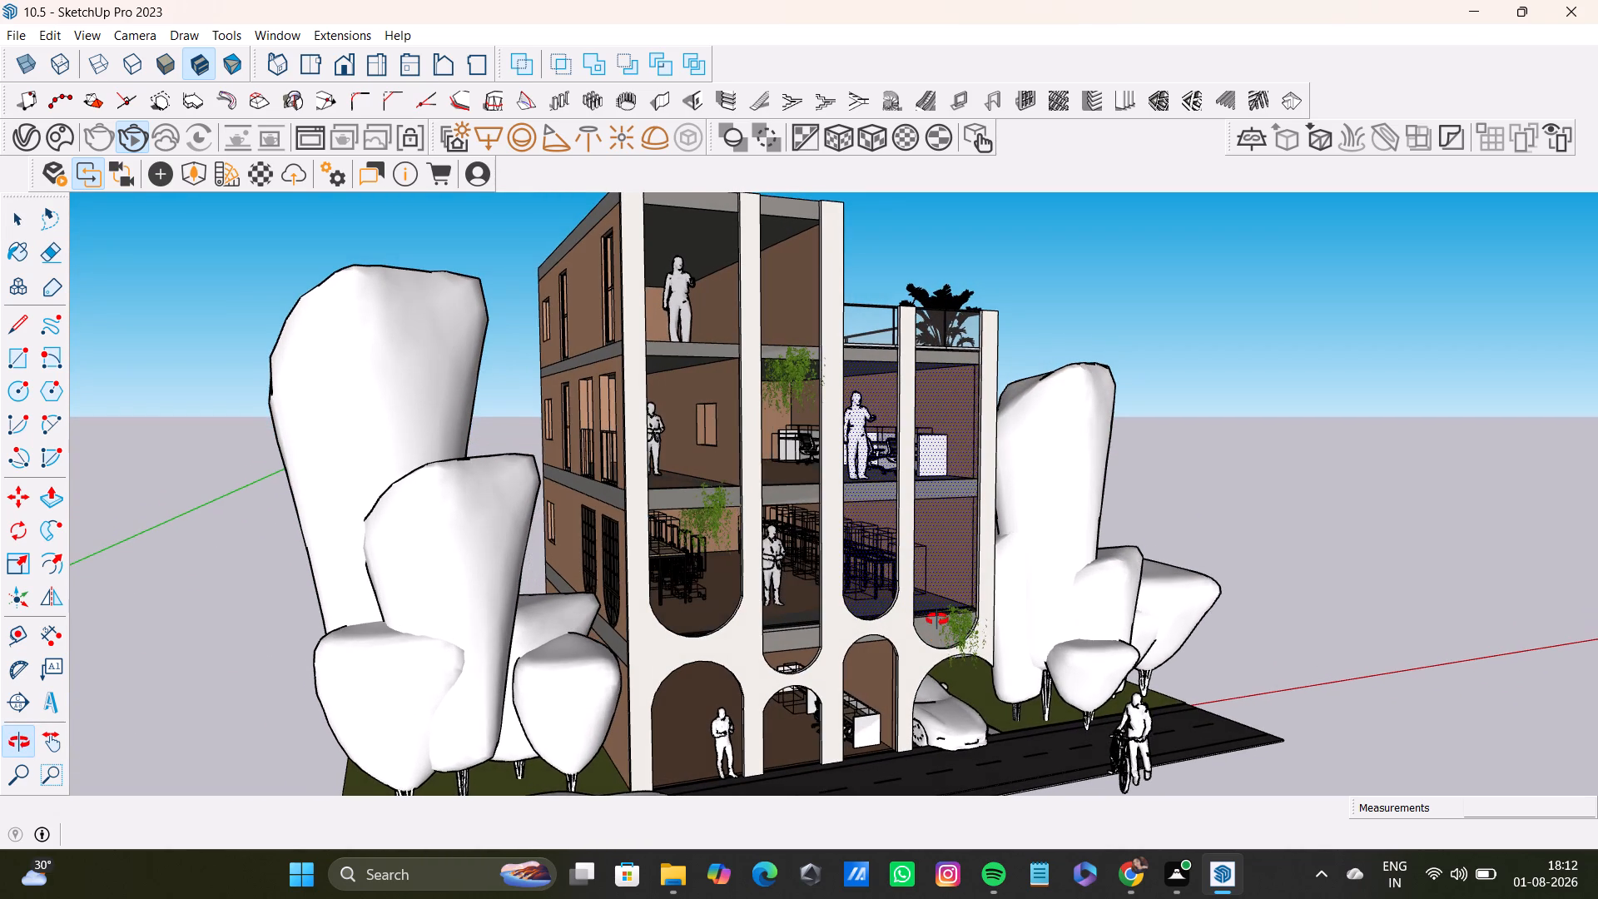
left_click(136, 142)
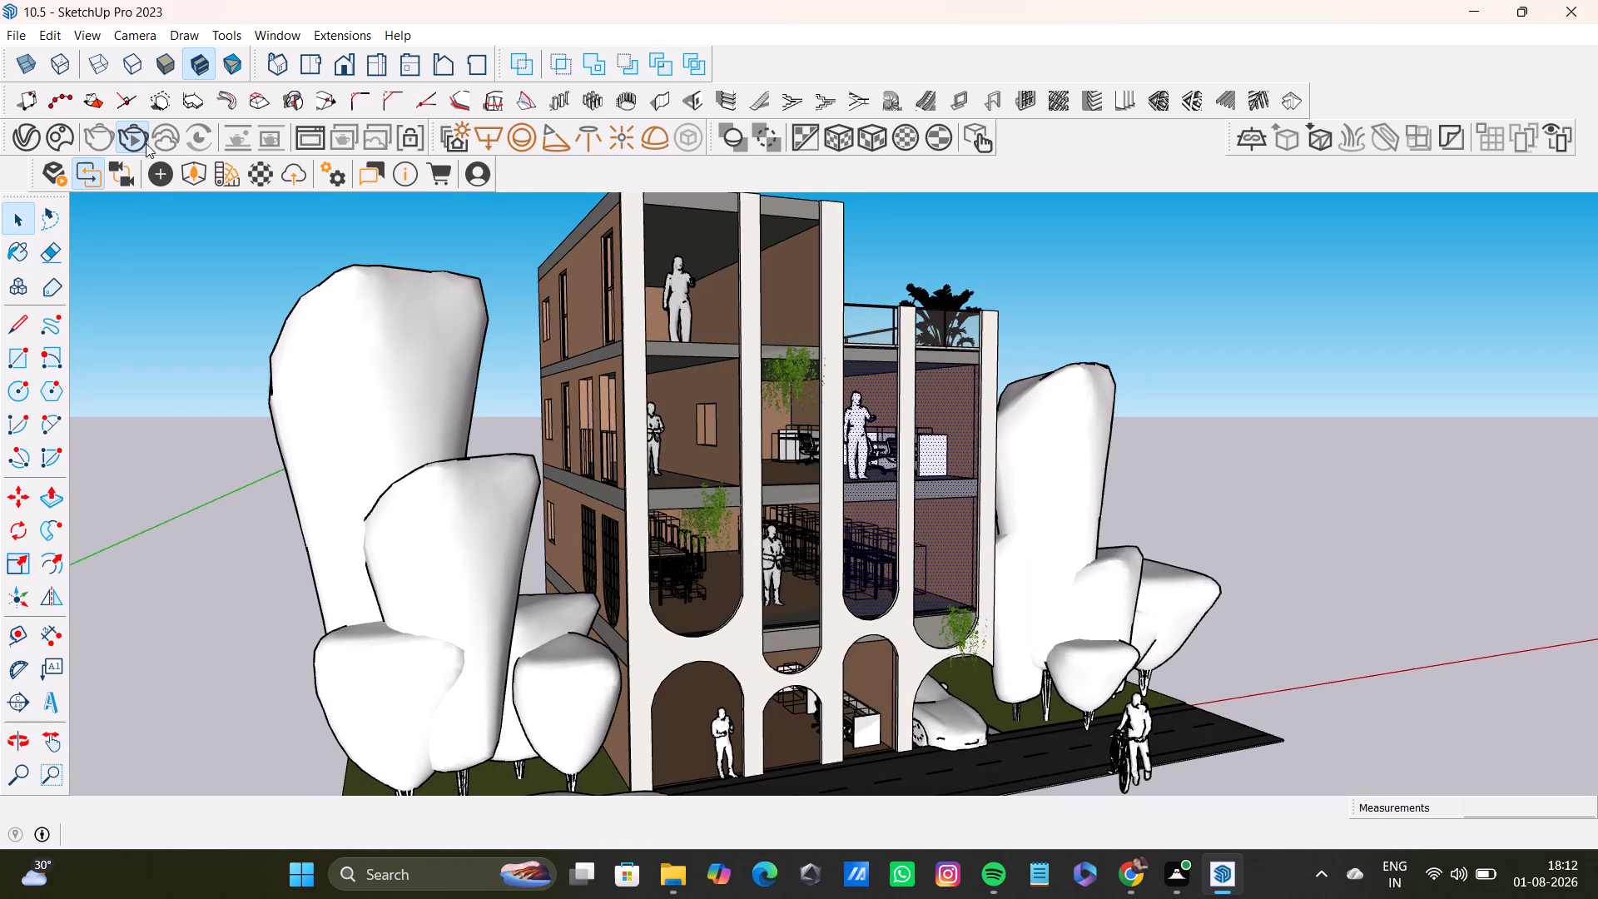
left_click(129, 136)
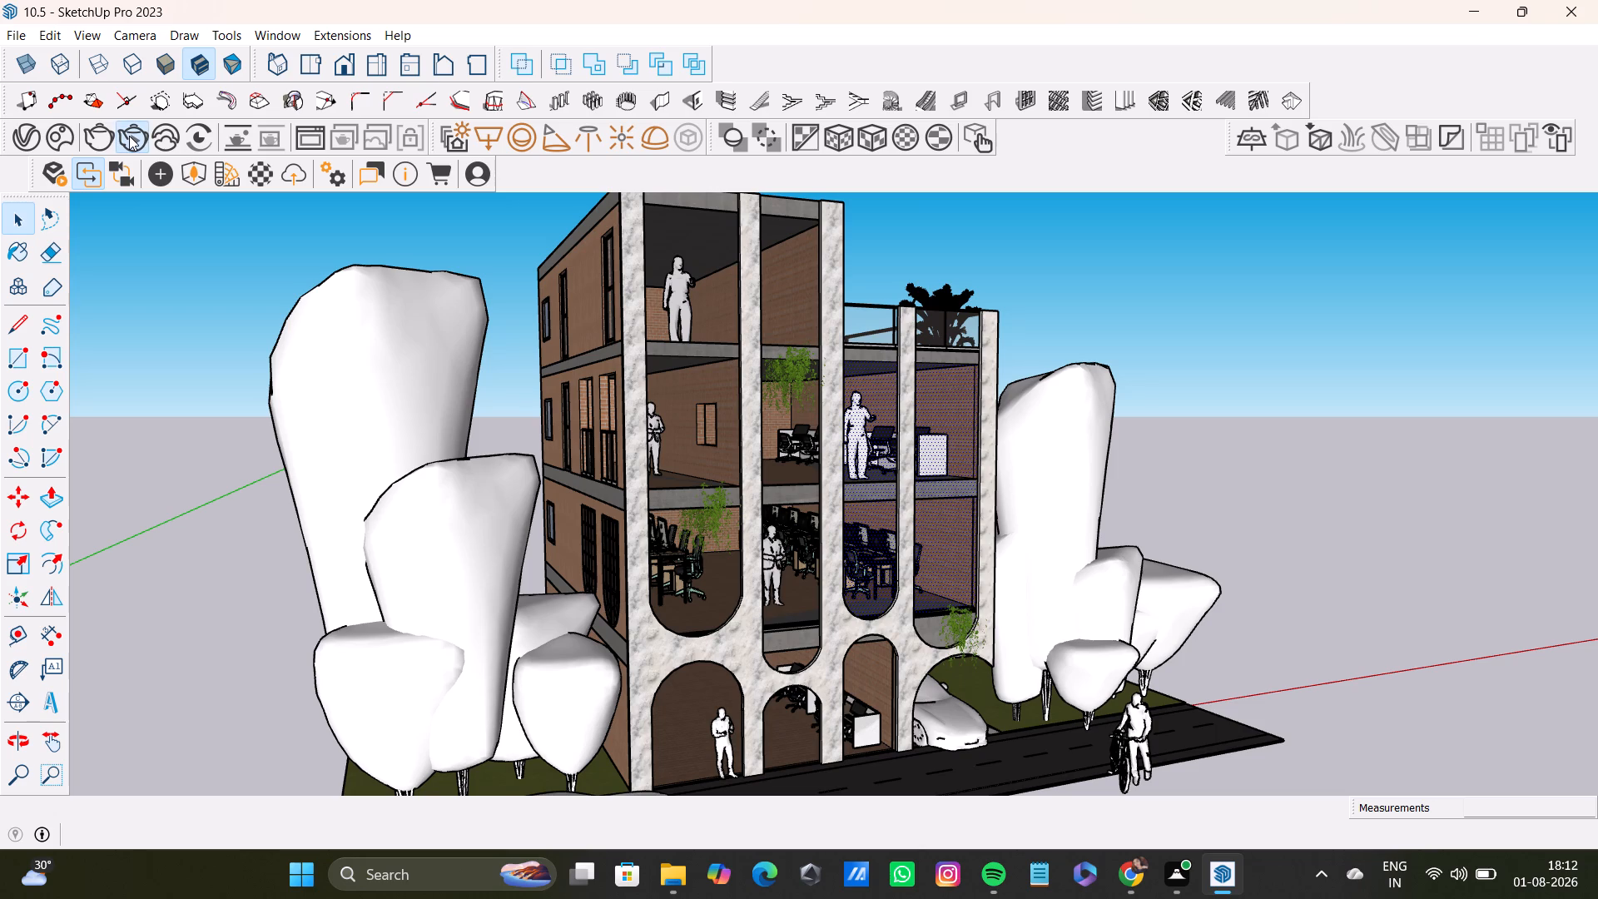
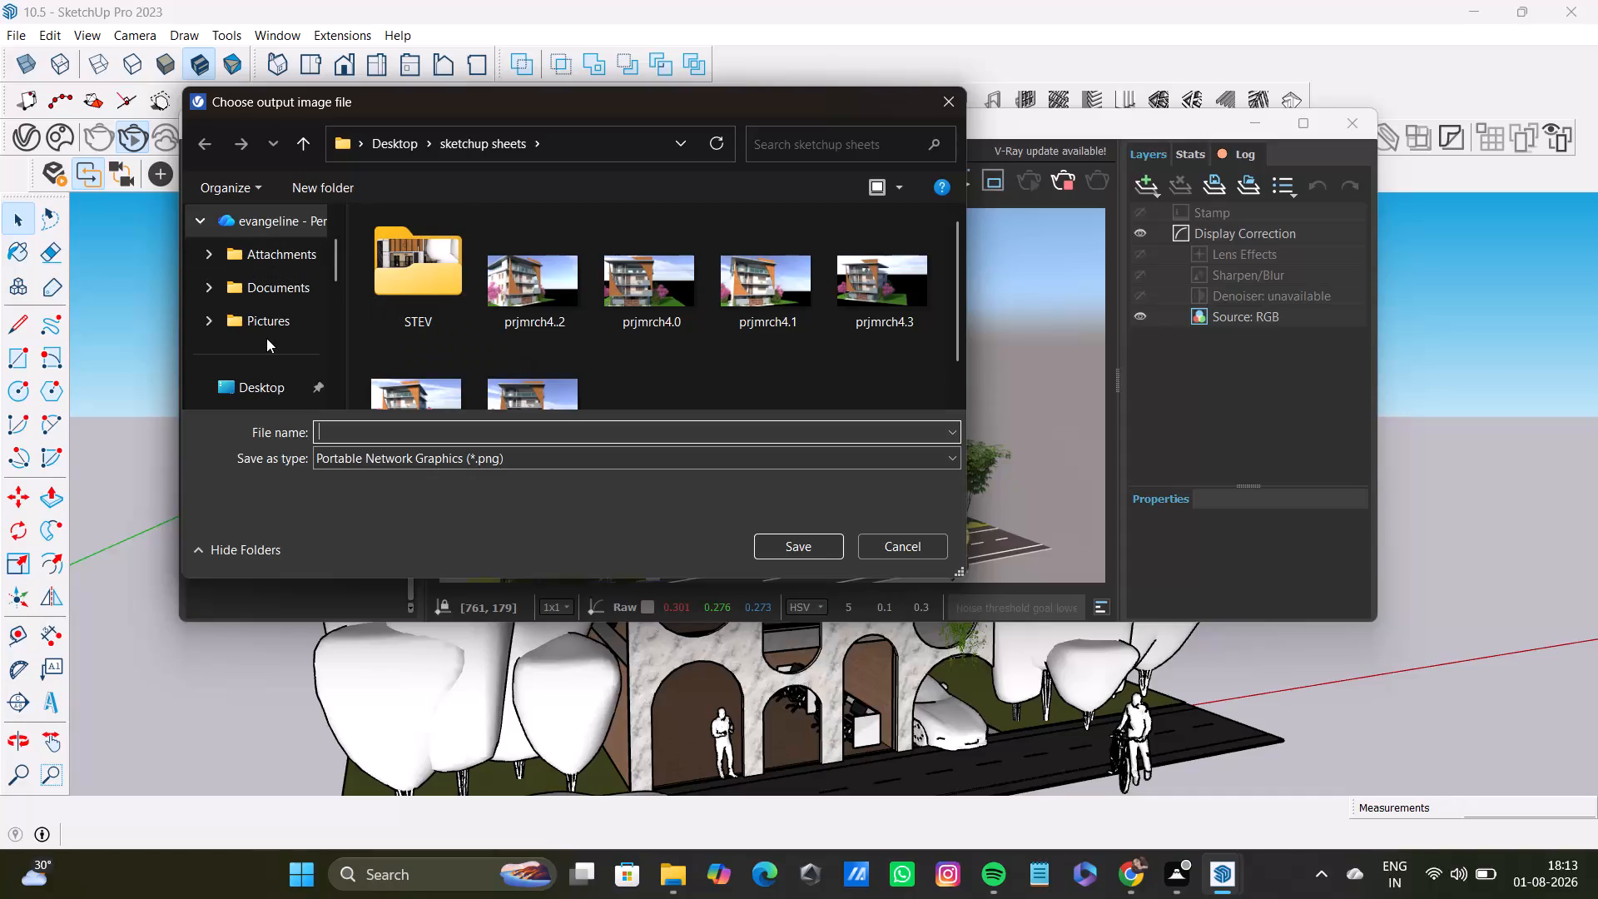
Save the rendered image to the Desktop as a PNG named INTER1, and close the V-Ray frame buffer.
scroll(294, 351, "down", 1)
left_click(285, 286)
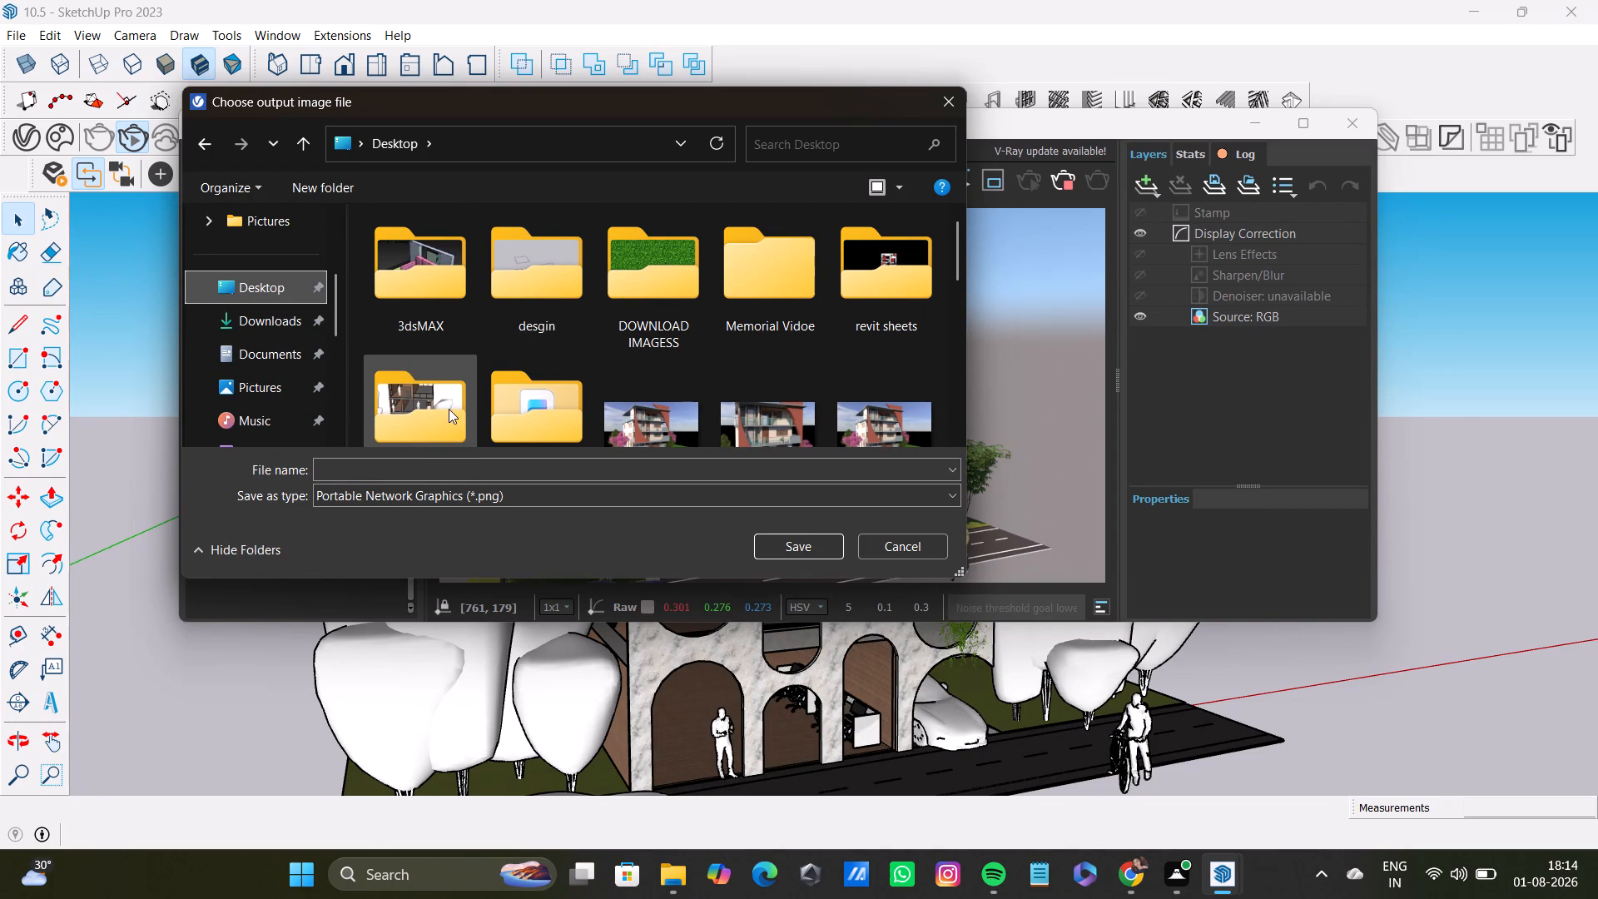
scroll(567, 292, "down", 11)
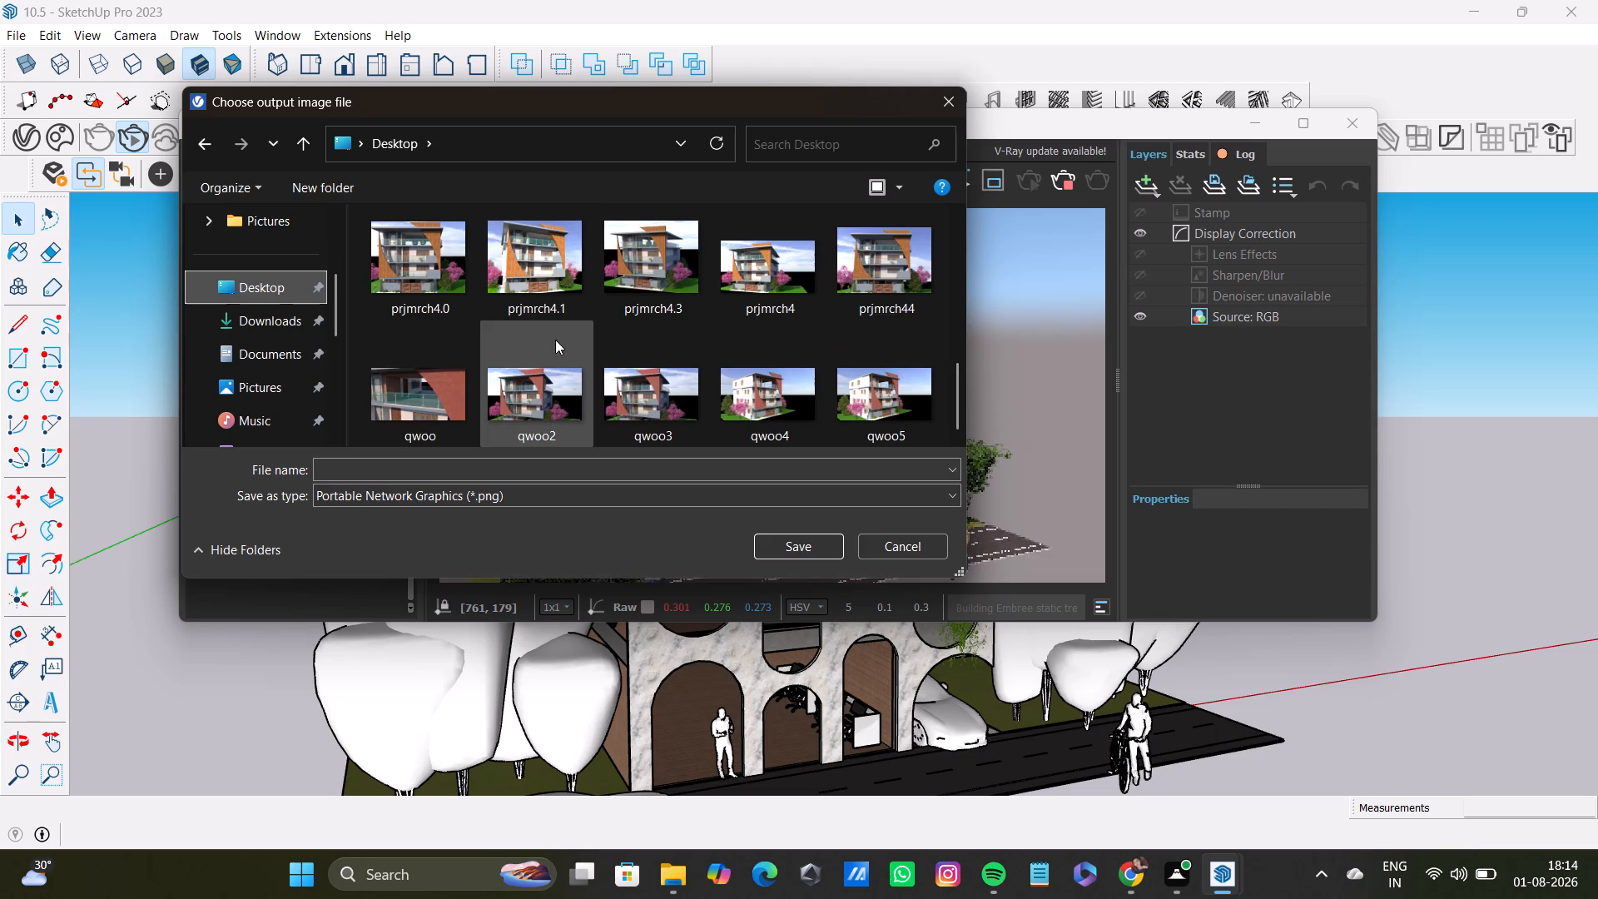
left_click(519, 460)
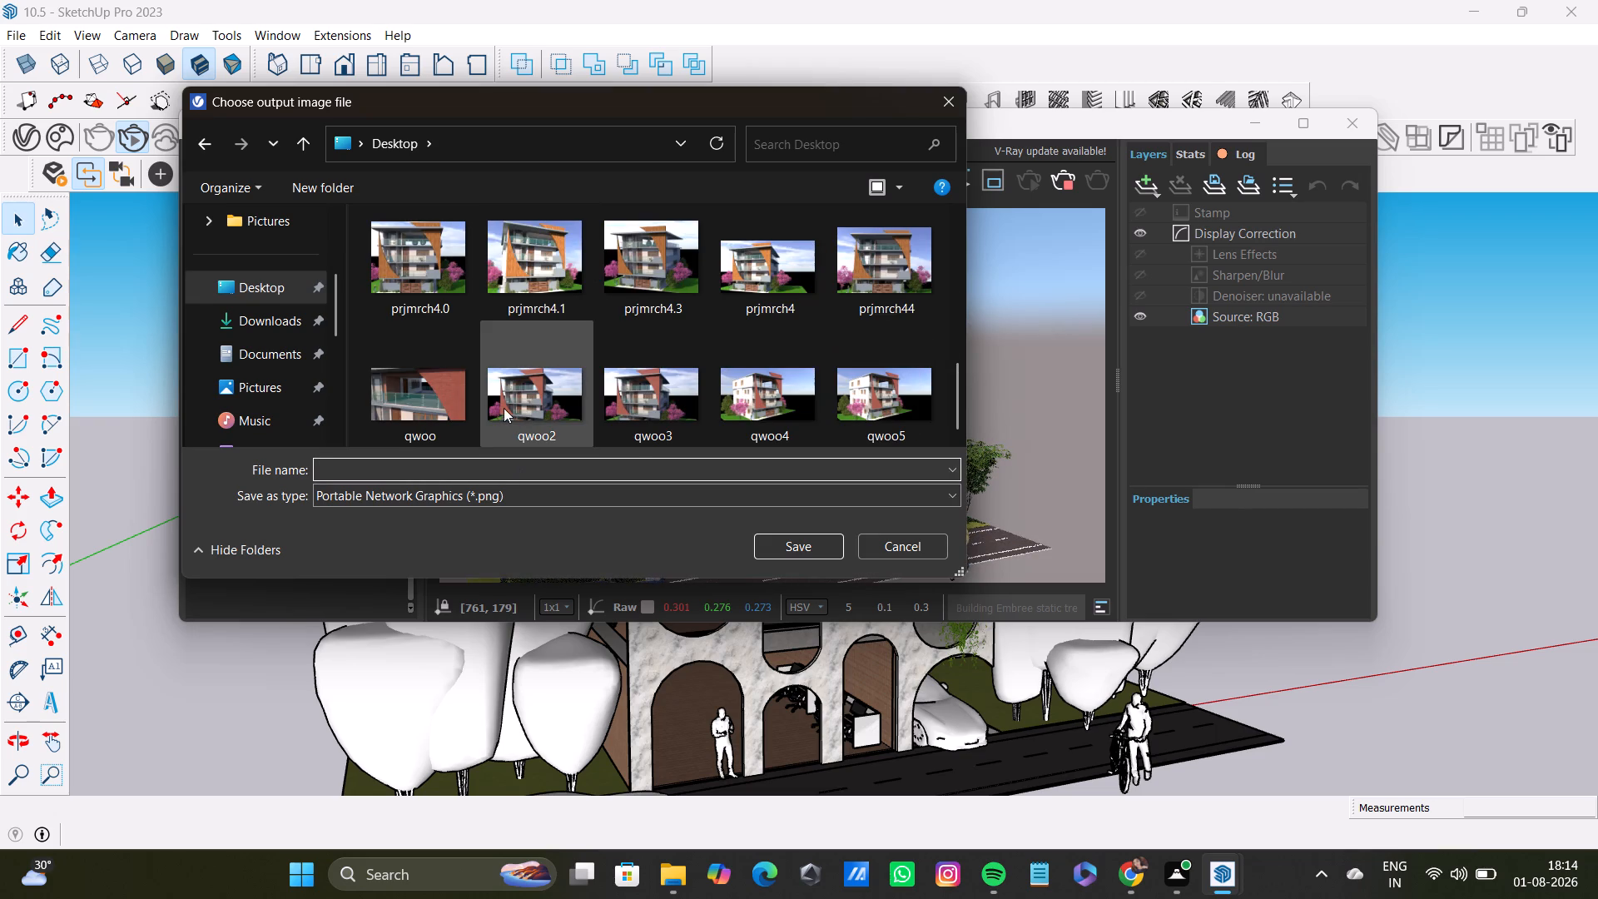
type("INTER")
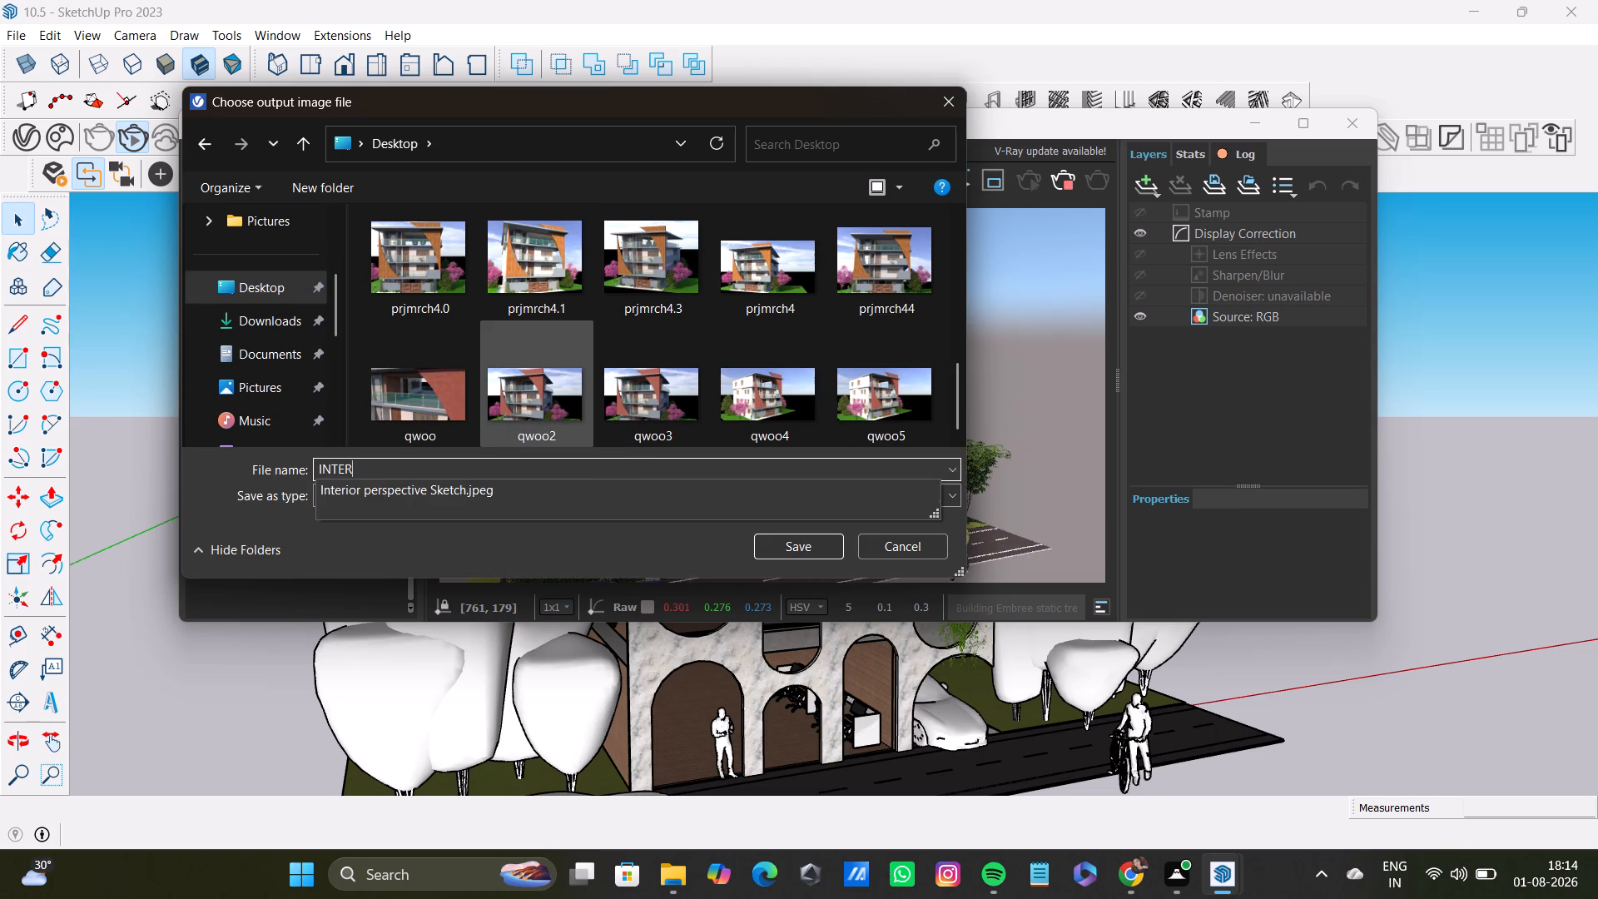
key("s")
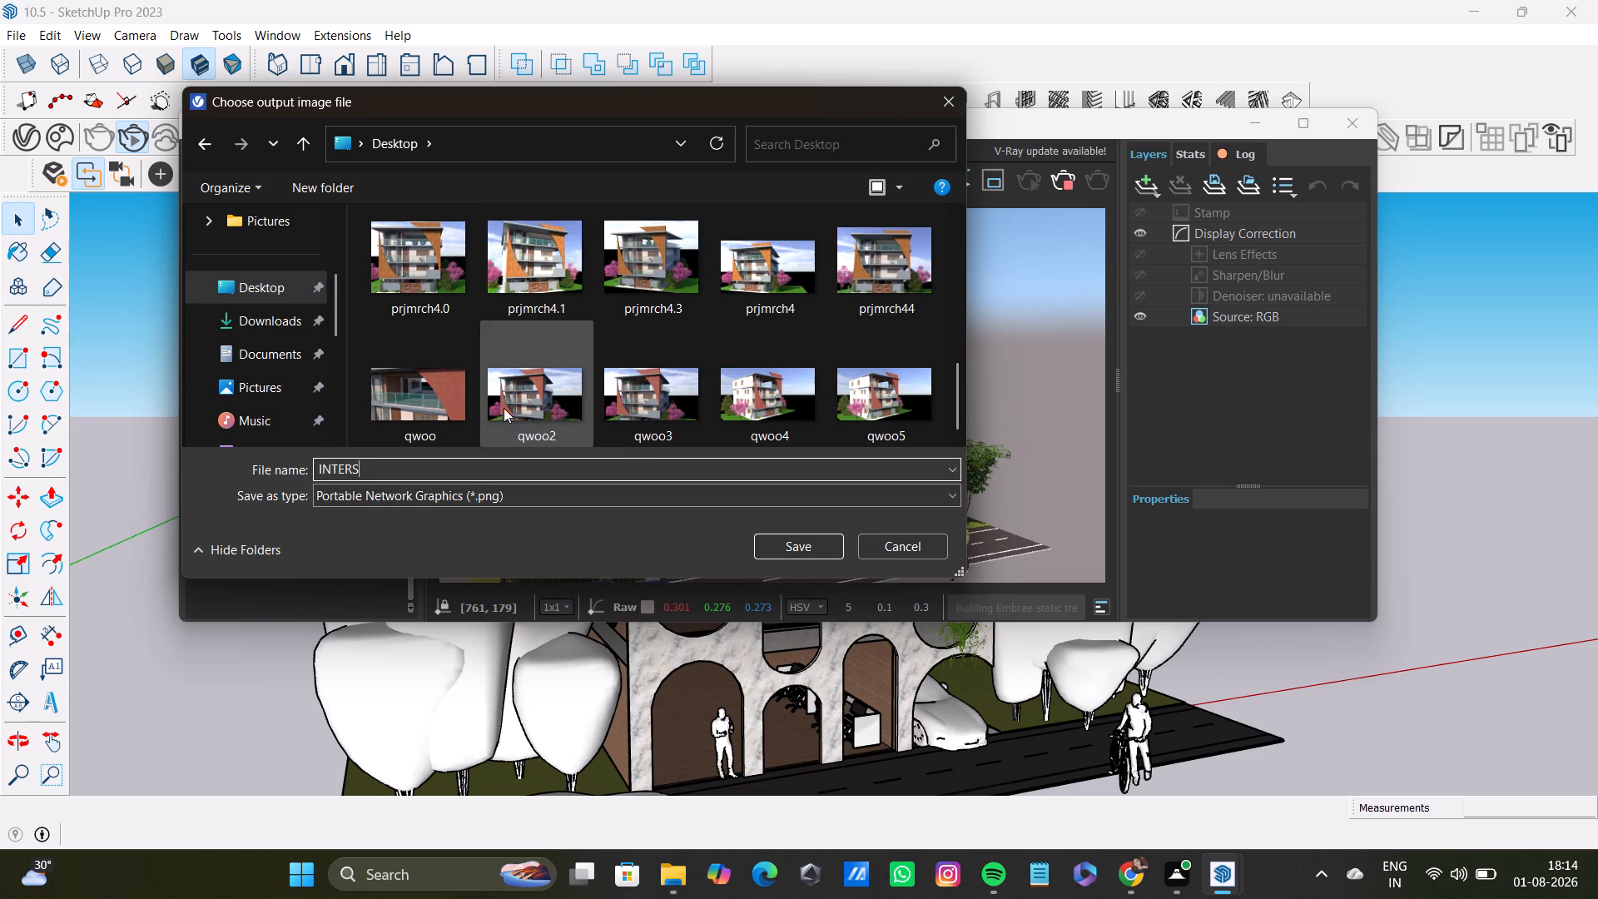
key("BackSpace")
key("BackSpace")
key("n")
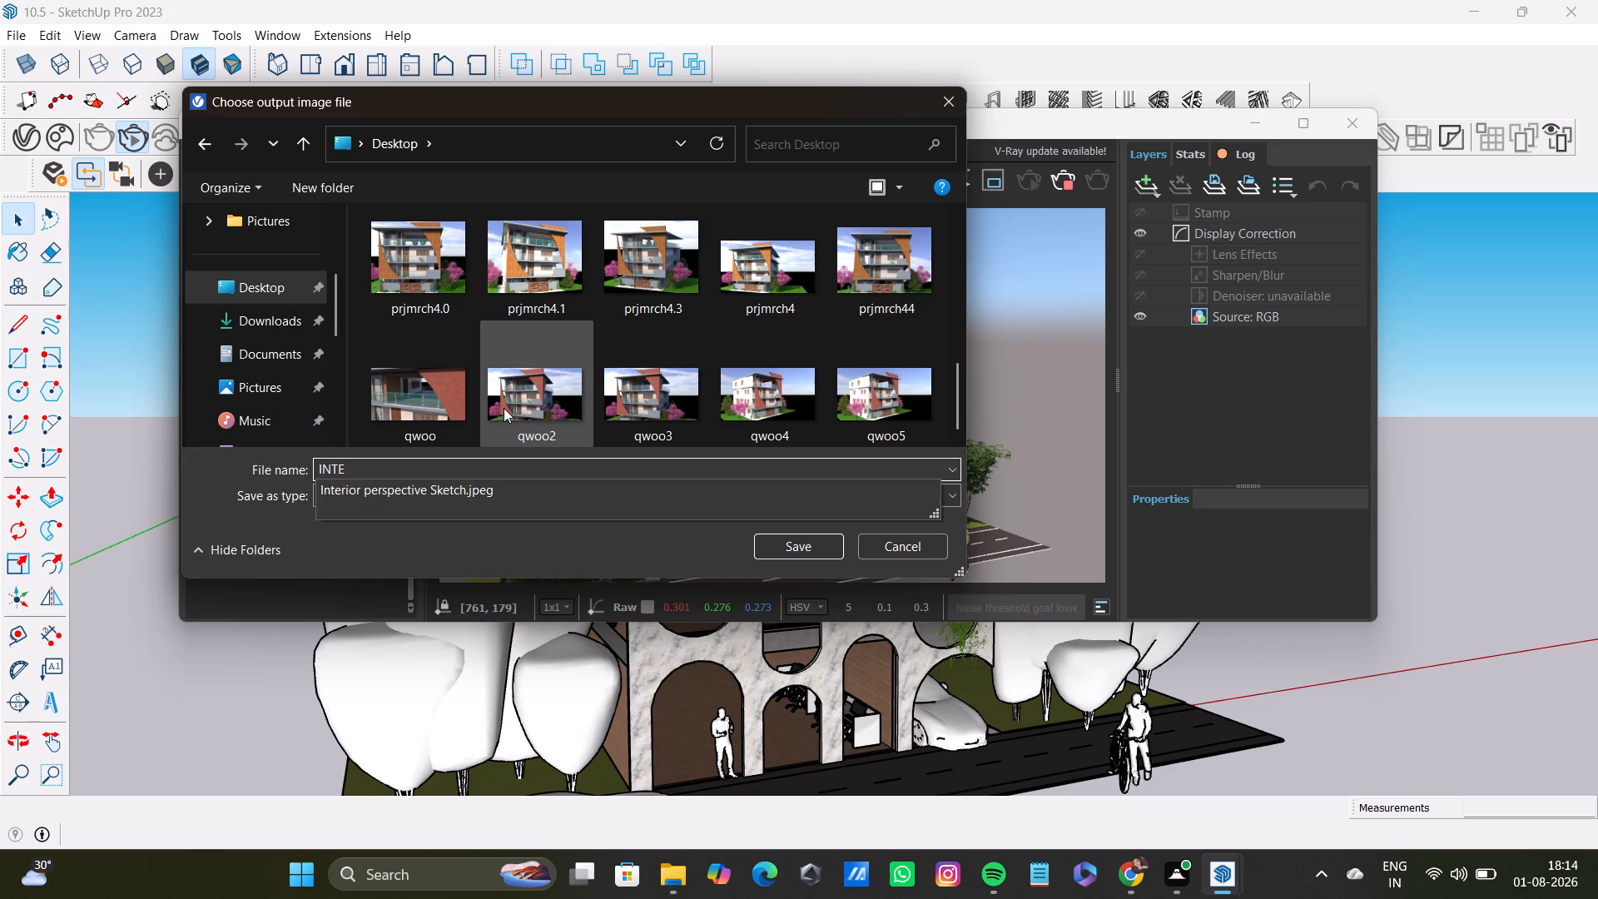
key("BackSpace")
key("r")
key("1")
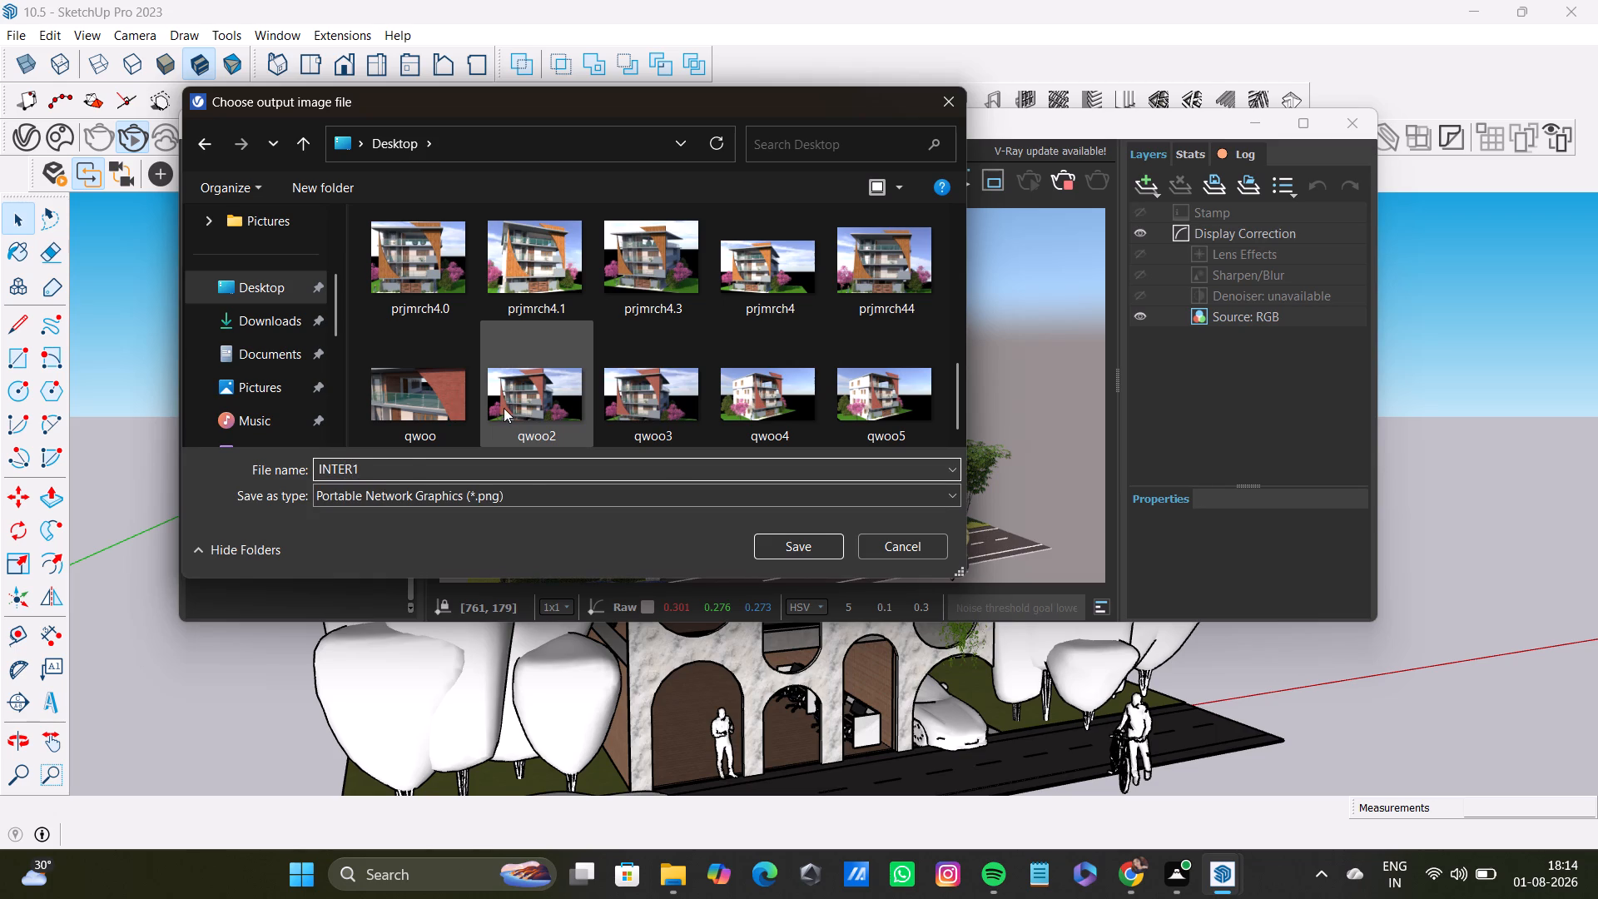
key("Return")
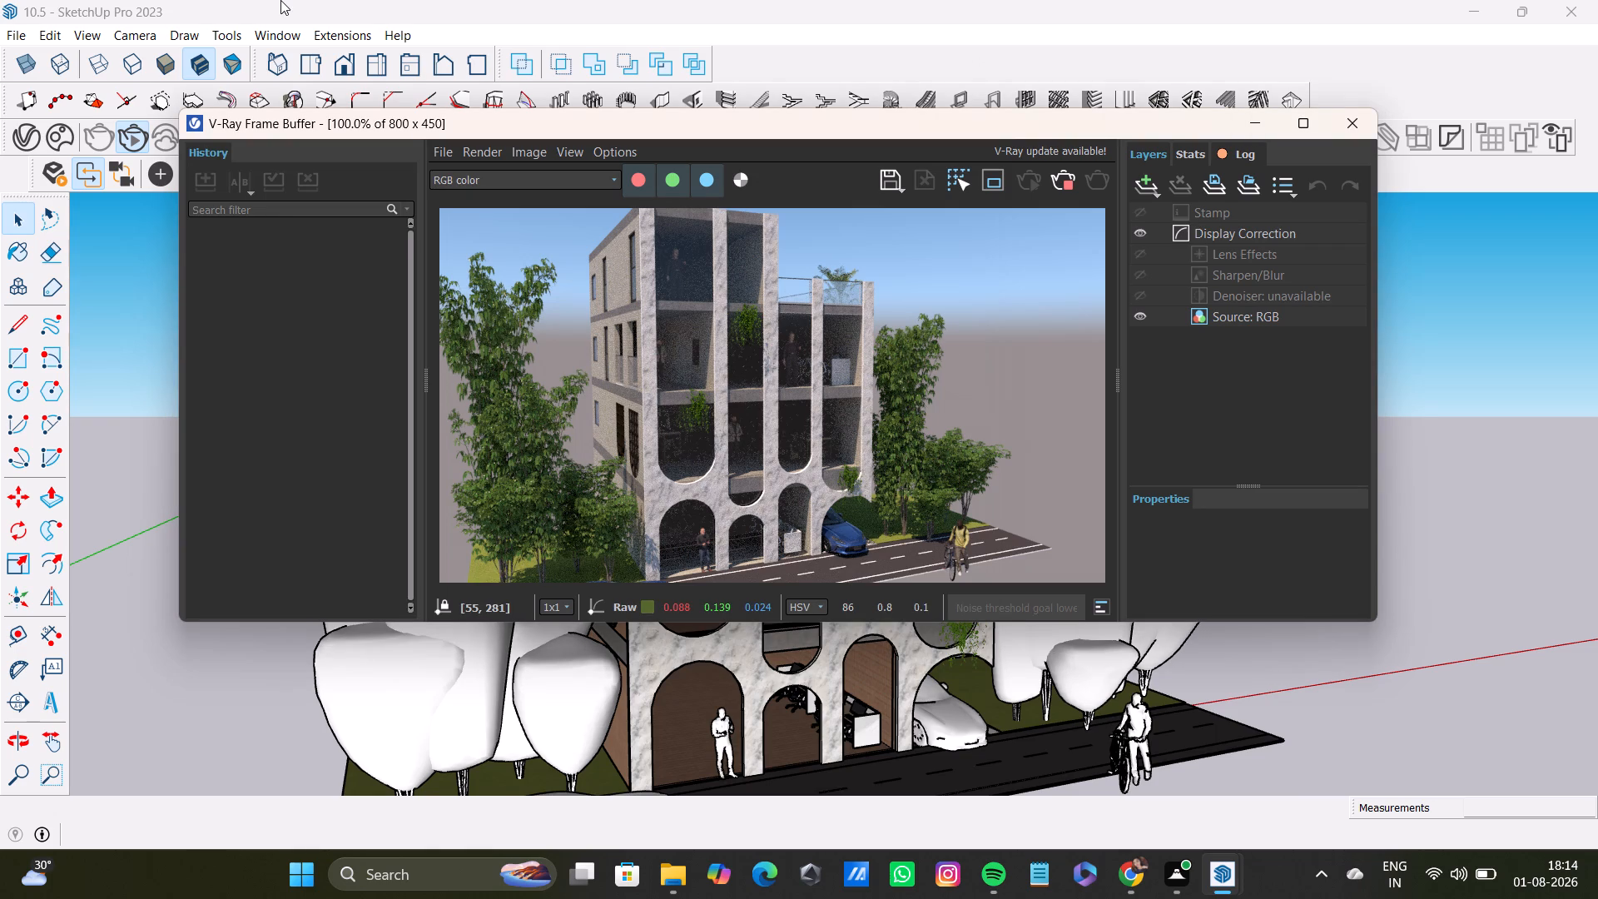
left_click(1366, 132)
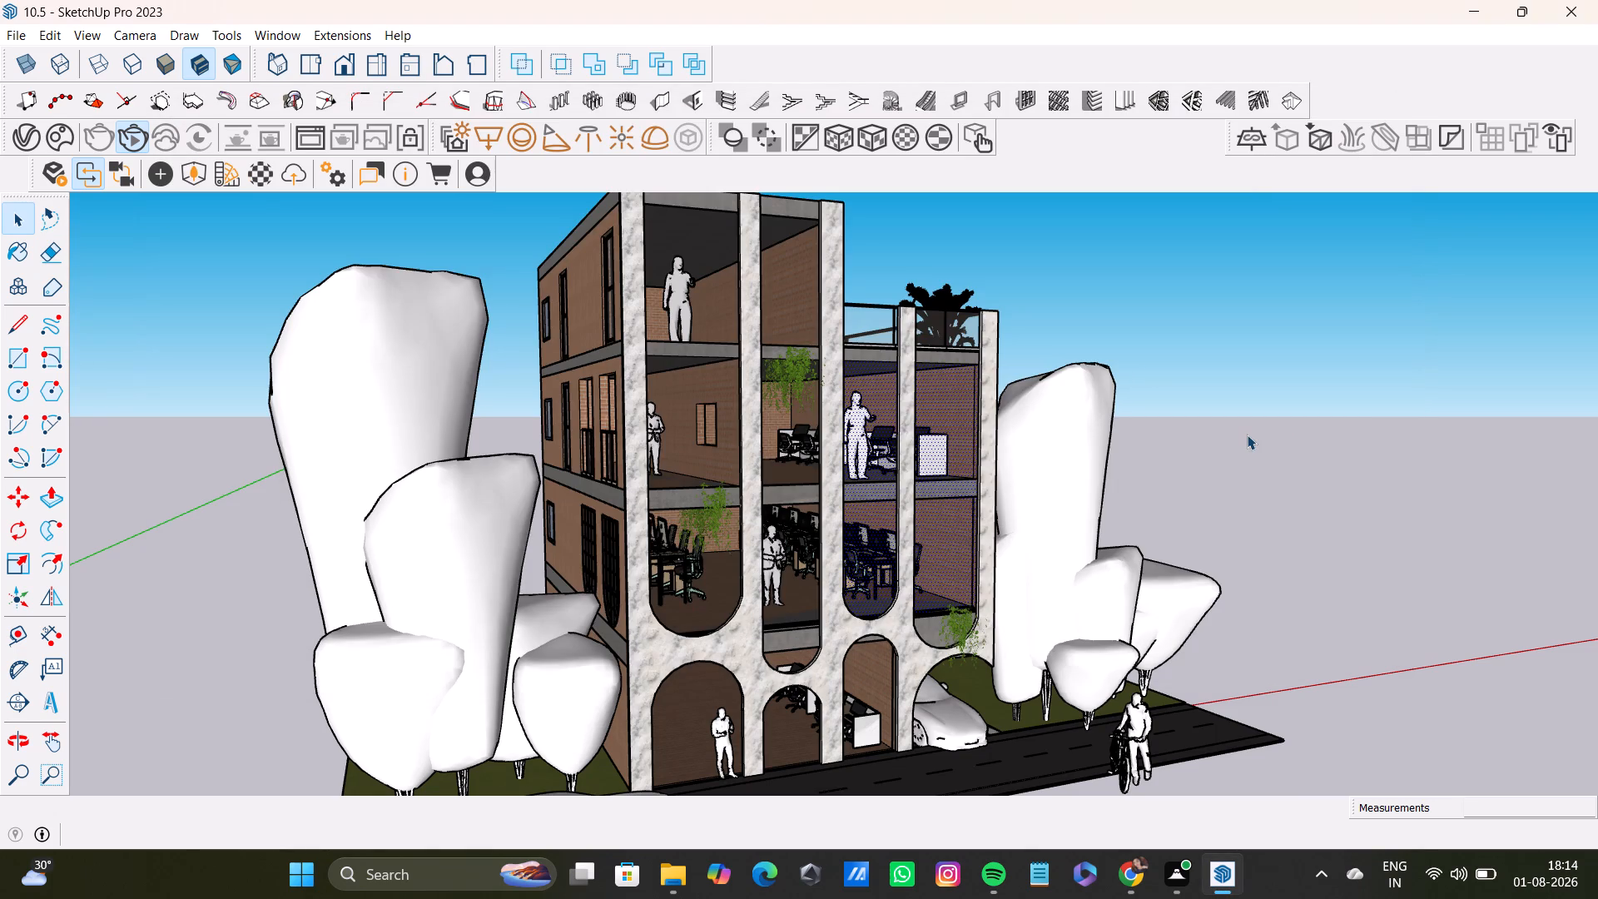
Move the medium-height tree beside the brick side wall about 13' 11 9/16" away, to behind the tallest tree.
middle_click_drag(907, 563, 1016, 558, "shift")
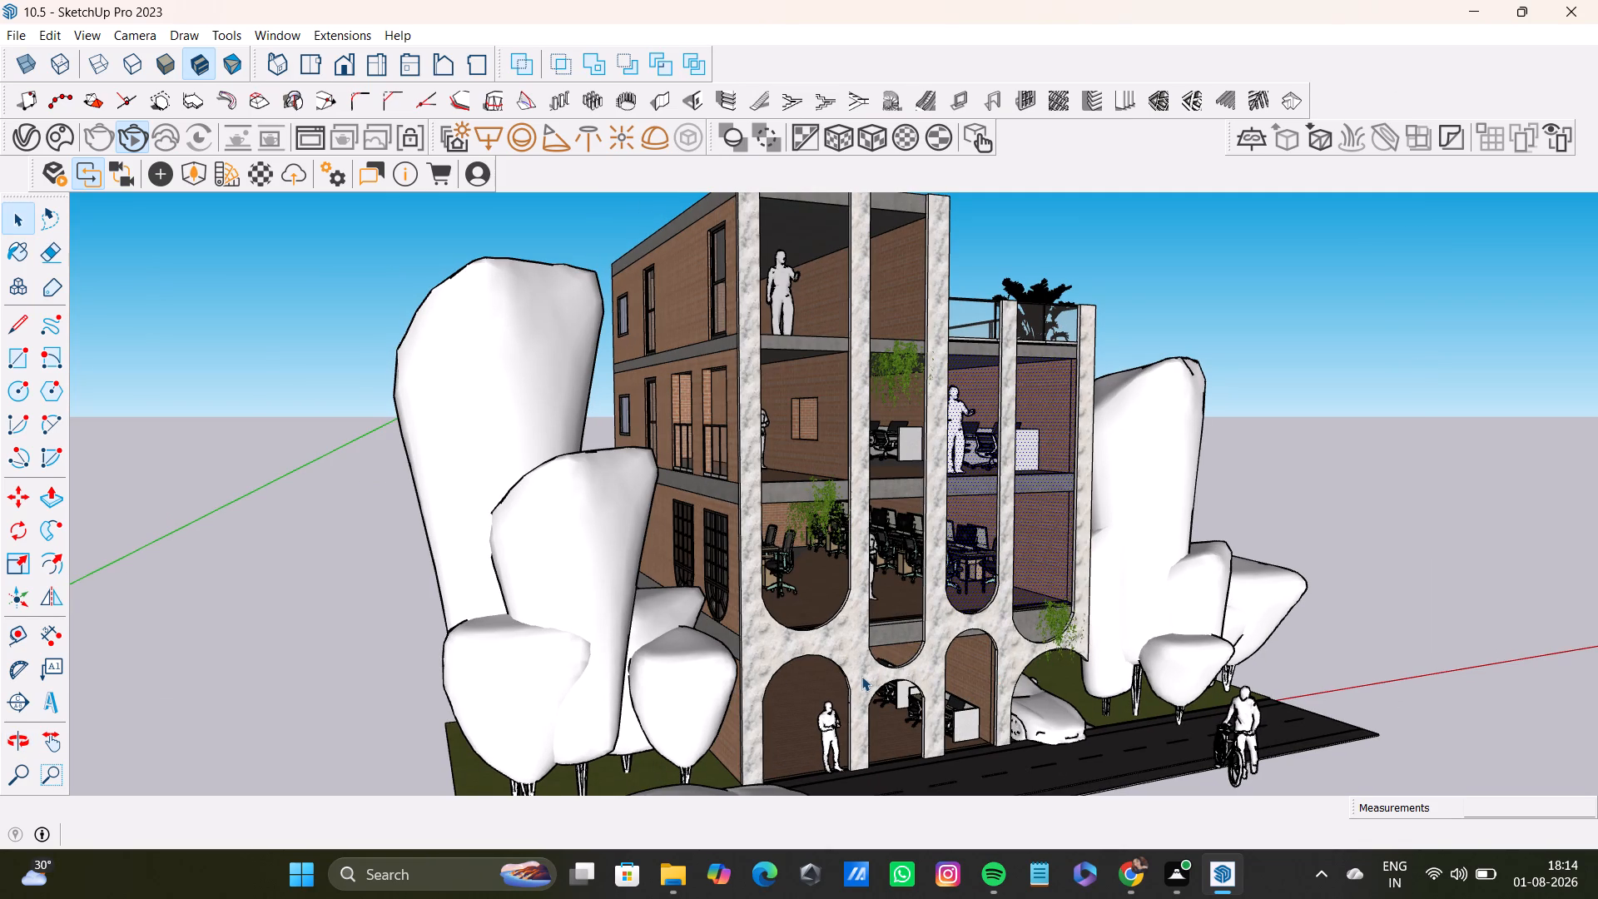
middle_click_drag(891, 678, 914, 569)
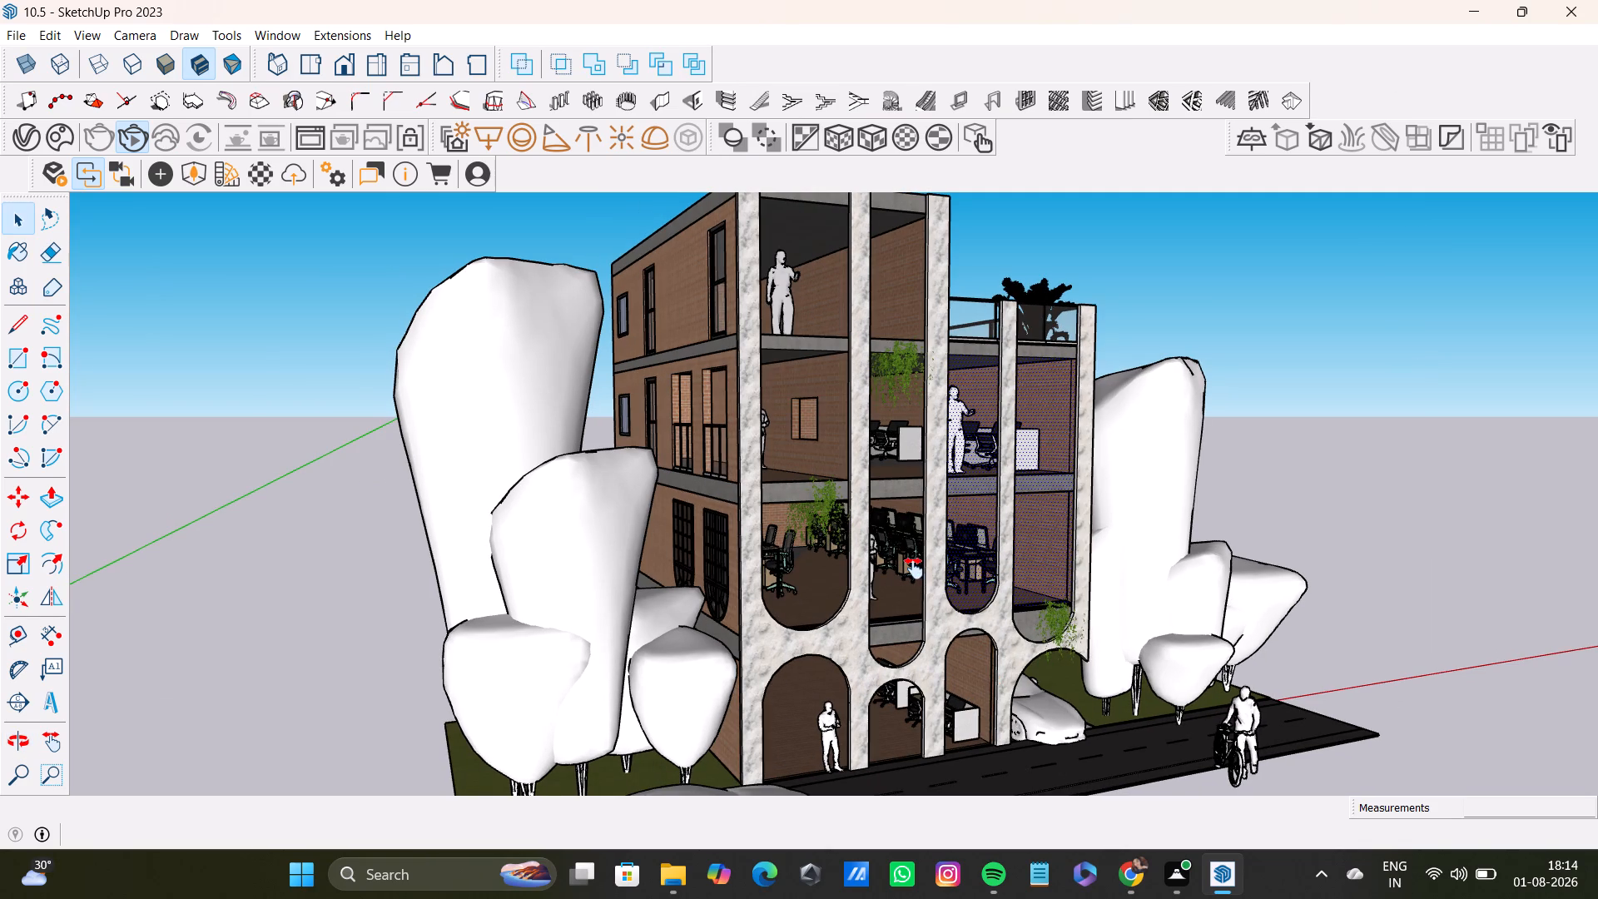
middle_click_drag(914, 569, 870, 678)
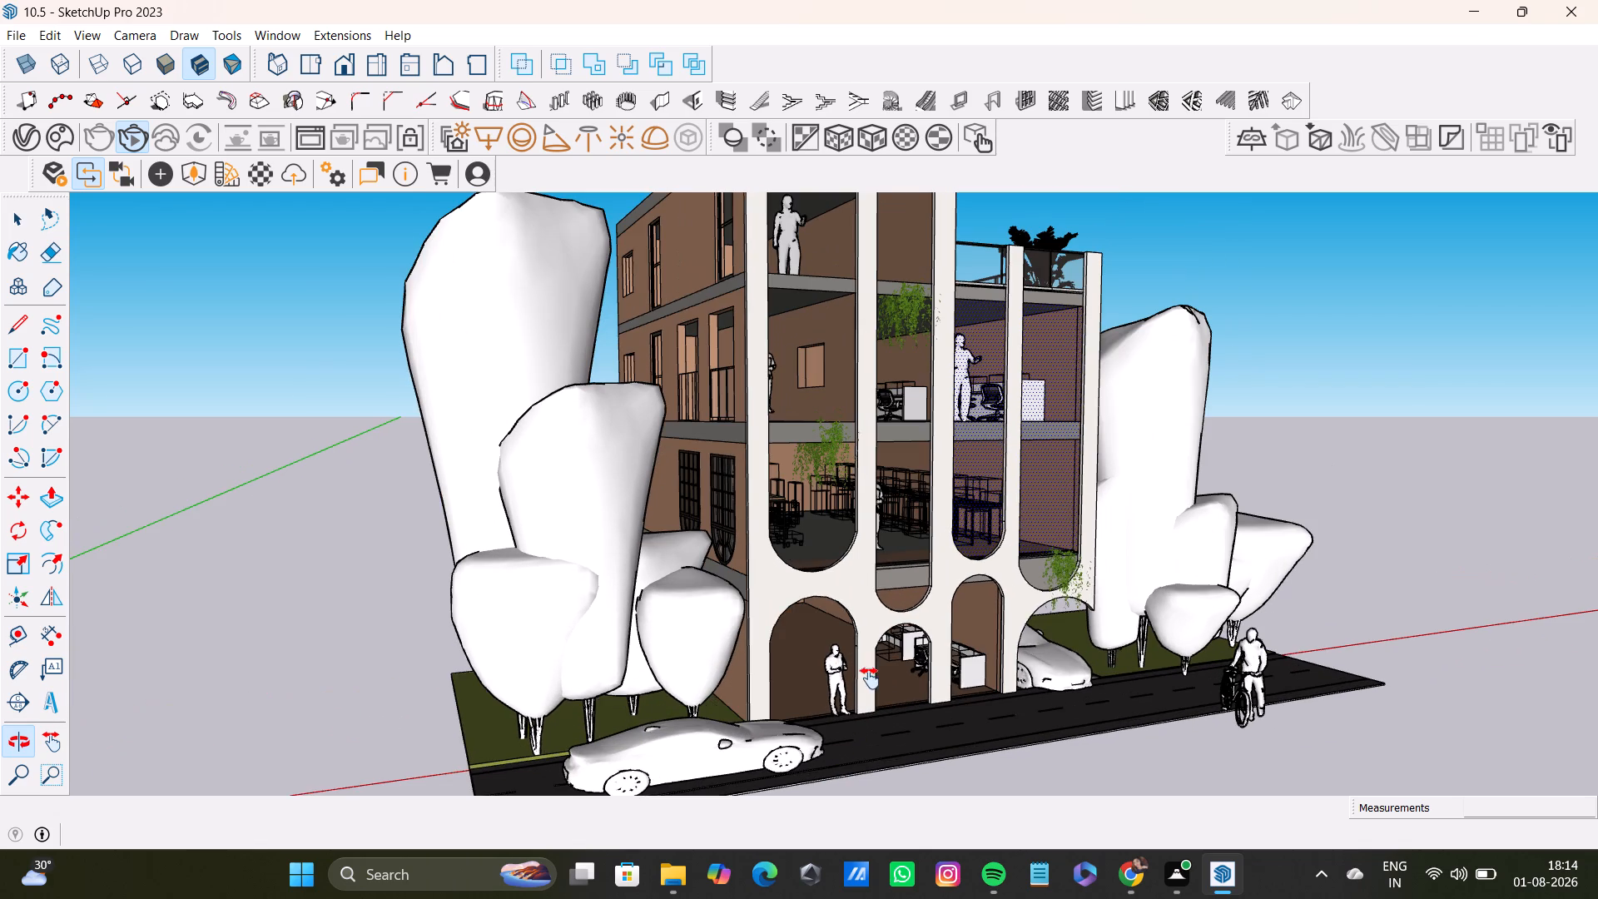
middle_click_drag(889, 556, 868, 589)
middle_click_drag(868, 589, 1040, 529)
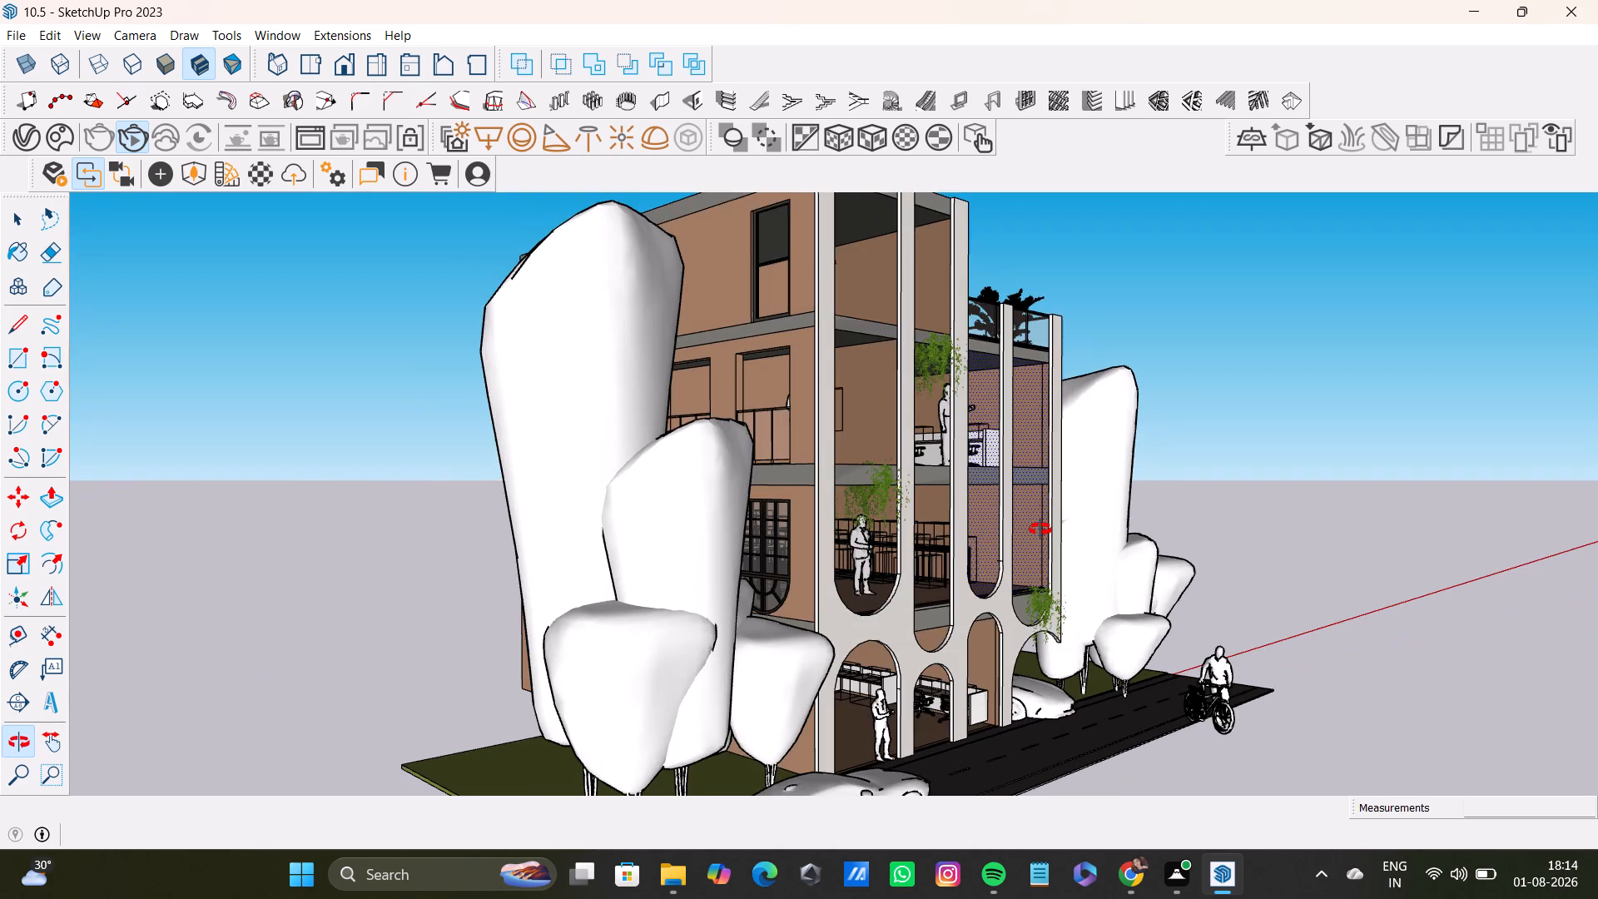
middle_click_drag(1040, 529, 973, 601)
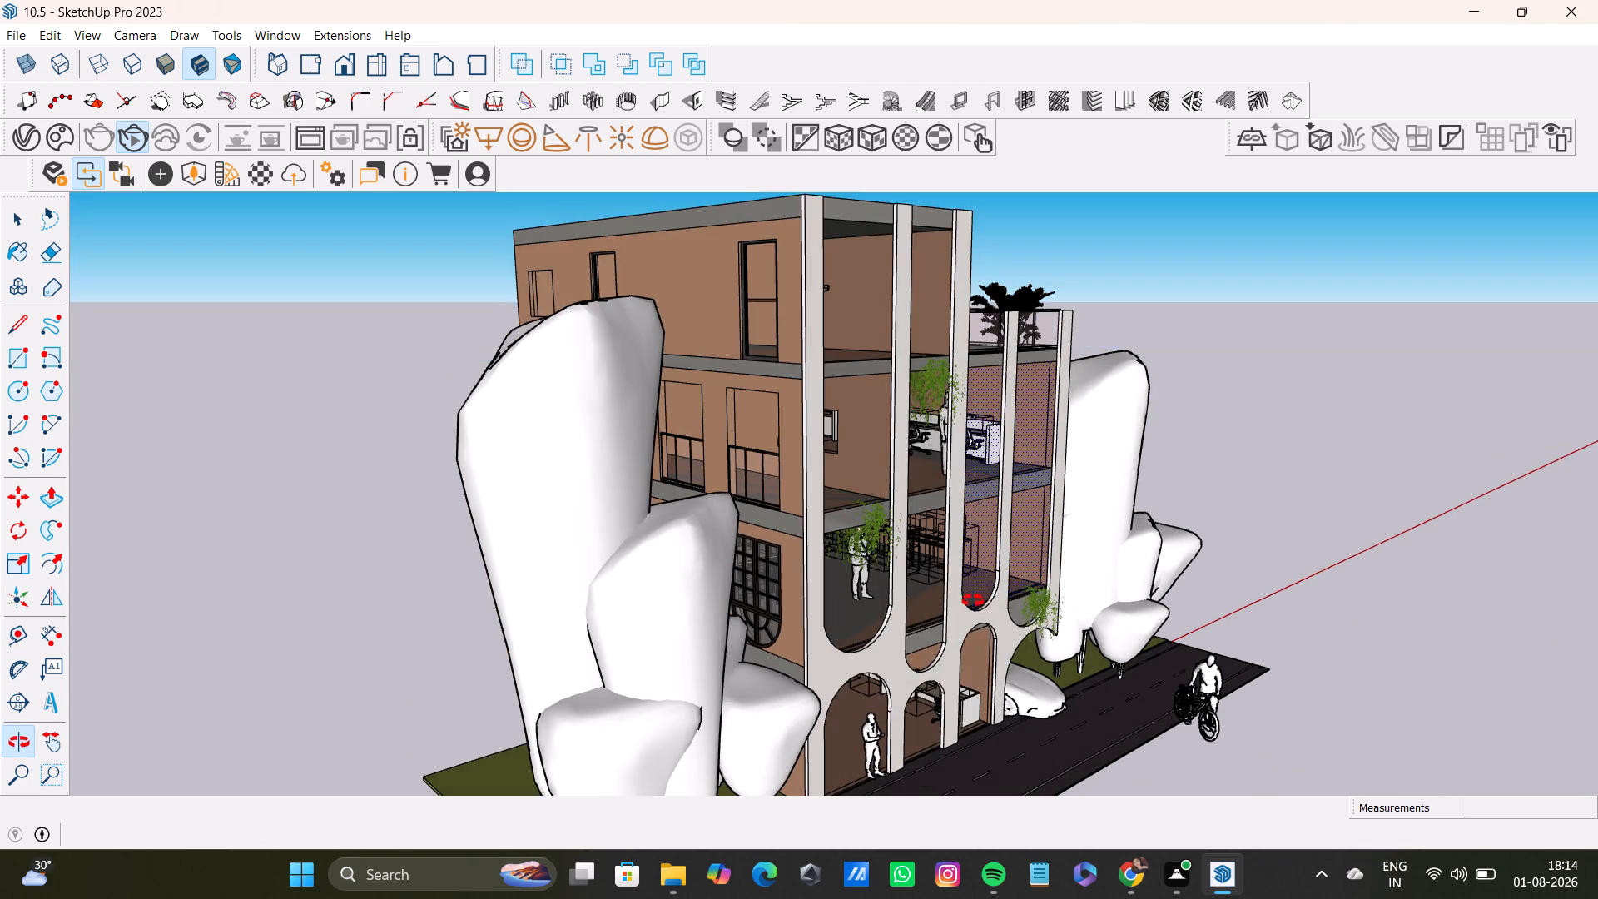
middle_click_drag(973, 601, 958, 602)
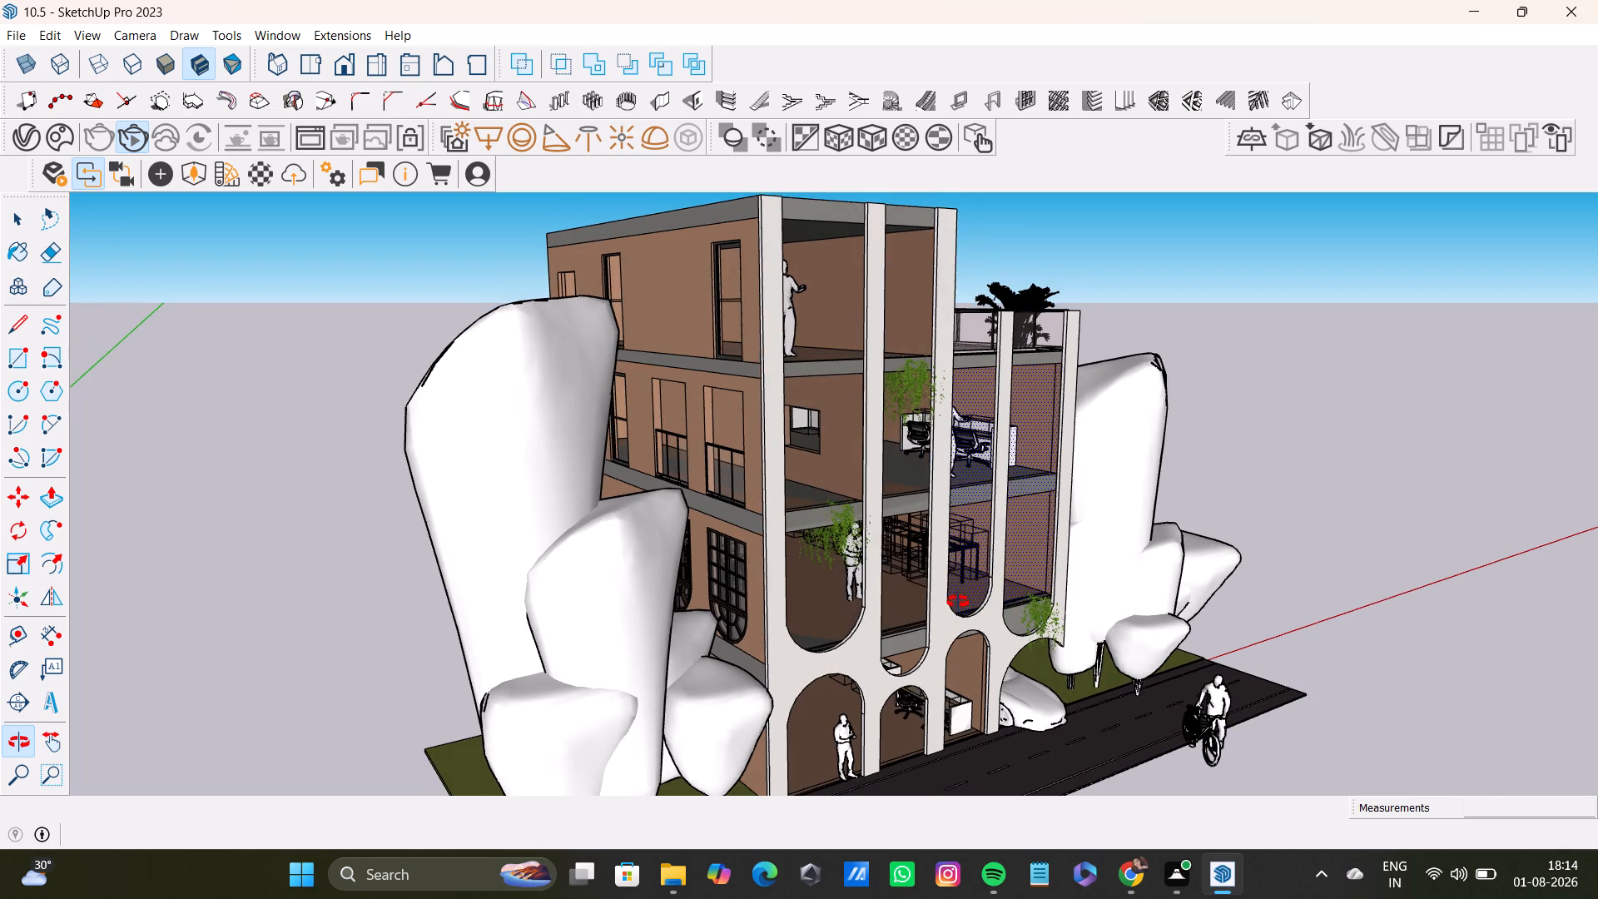
middle_click_drag(958, 602, 966, 557)
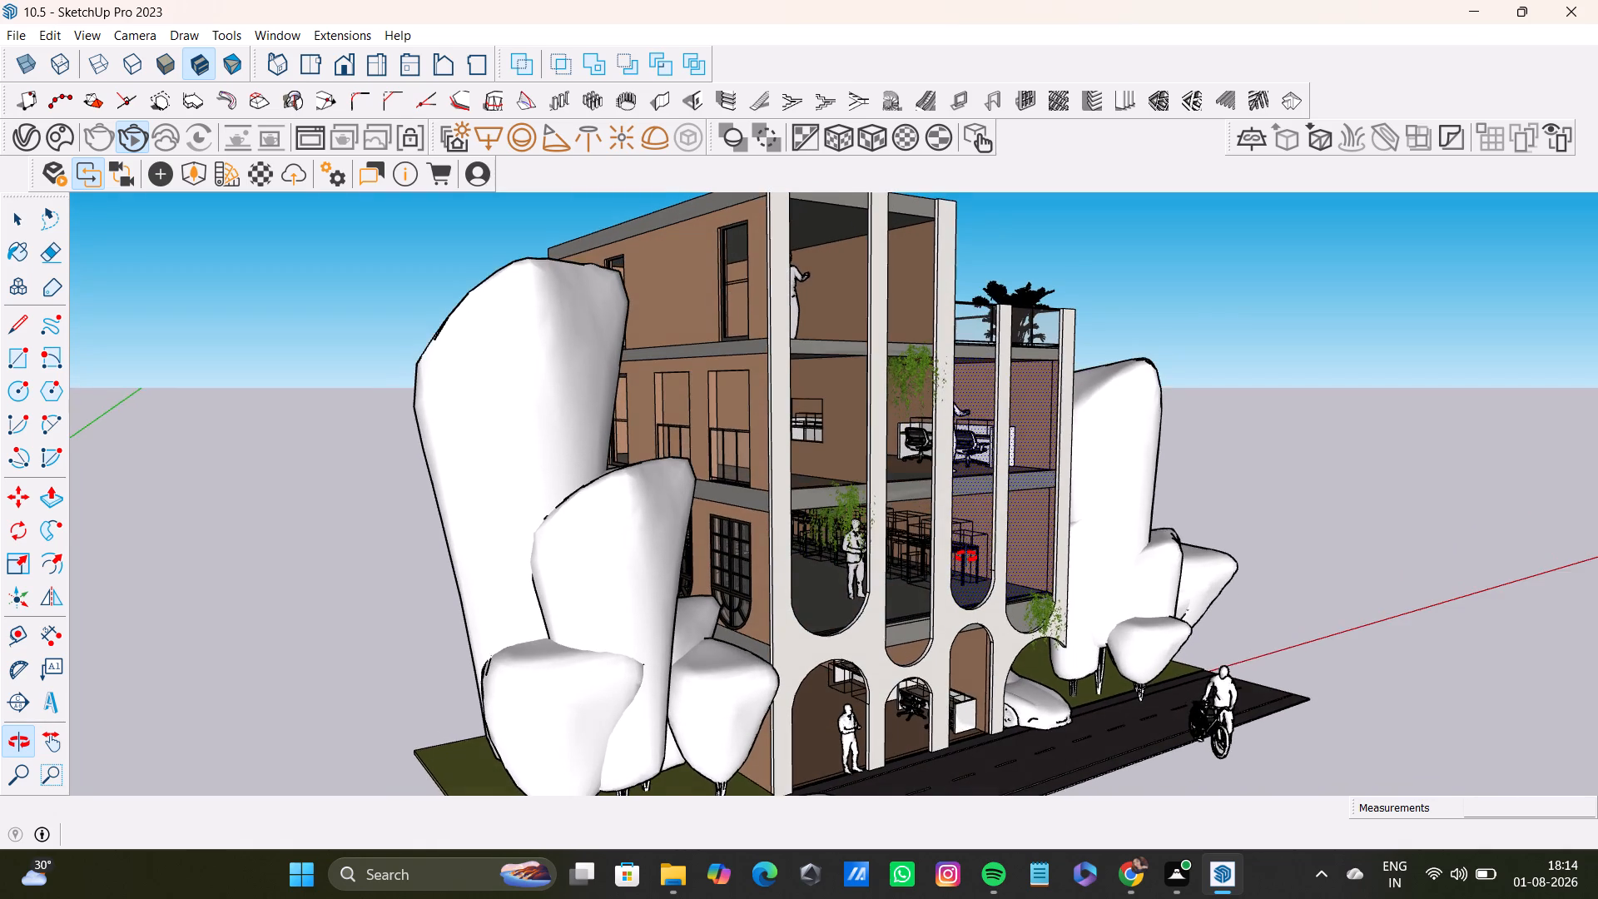
middle_click_drag(966, 557, 980, 531)
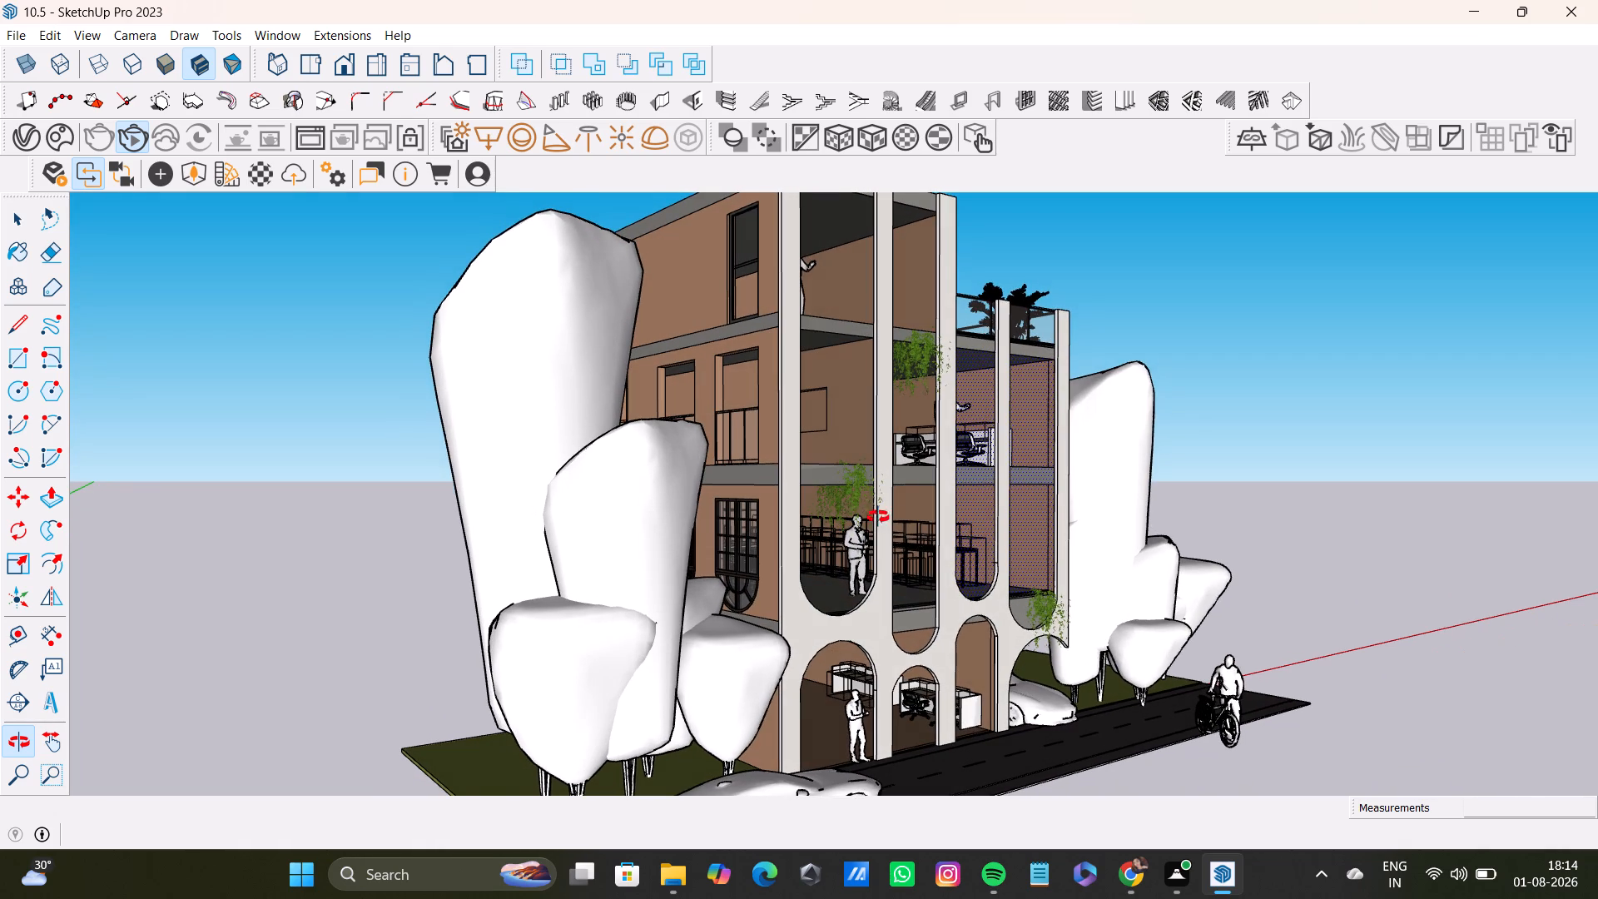
left_click(664, 498)
left_click(664, 498)
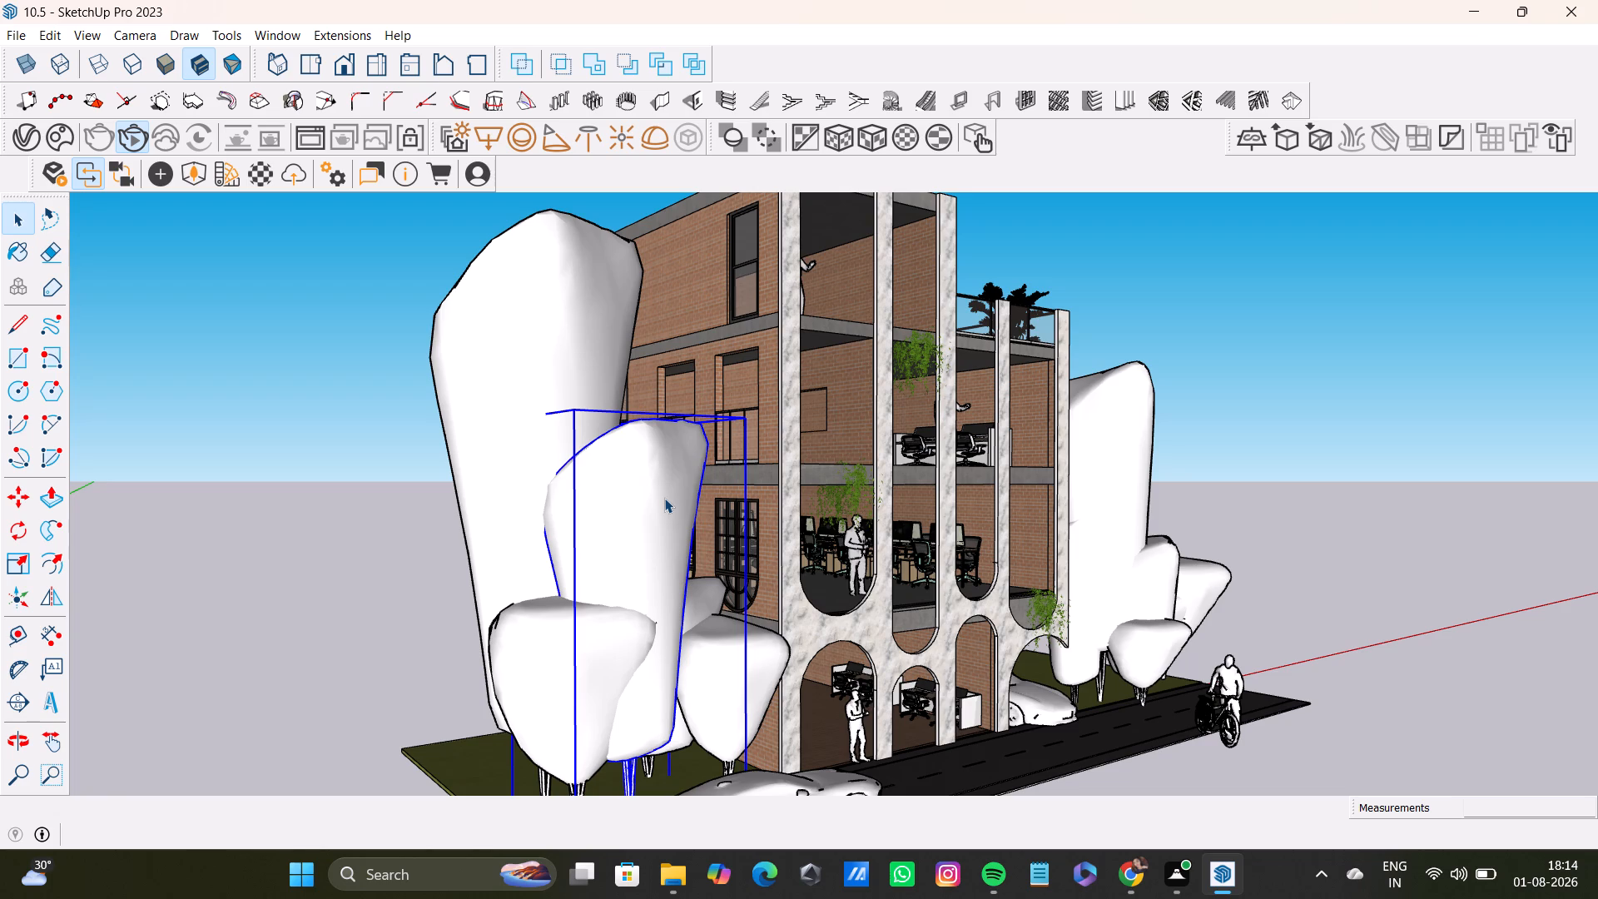
key("m")
left_click(575, 417)
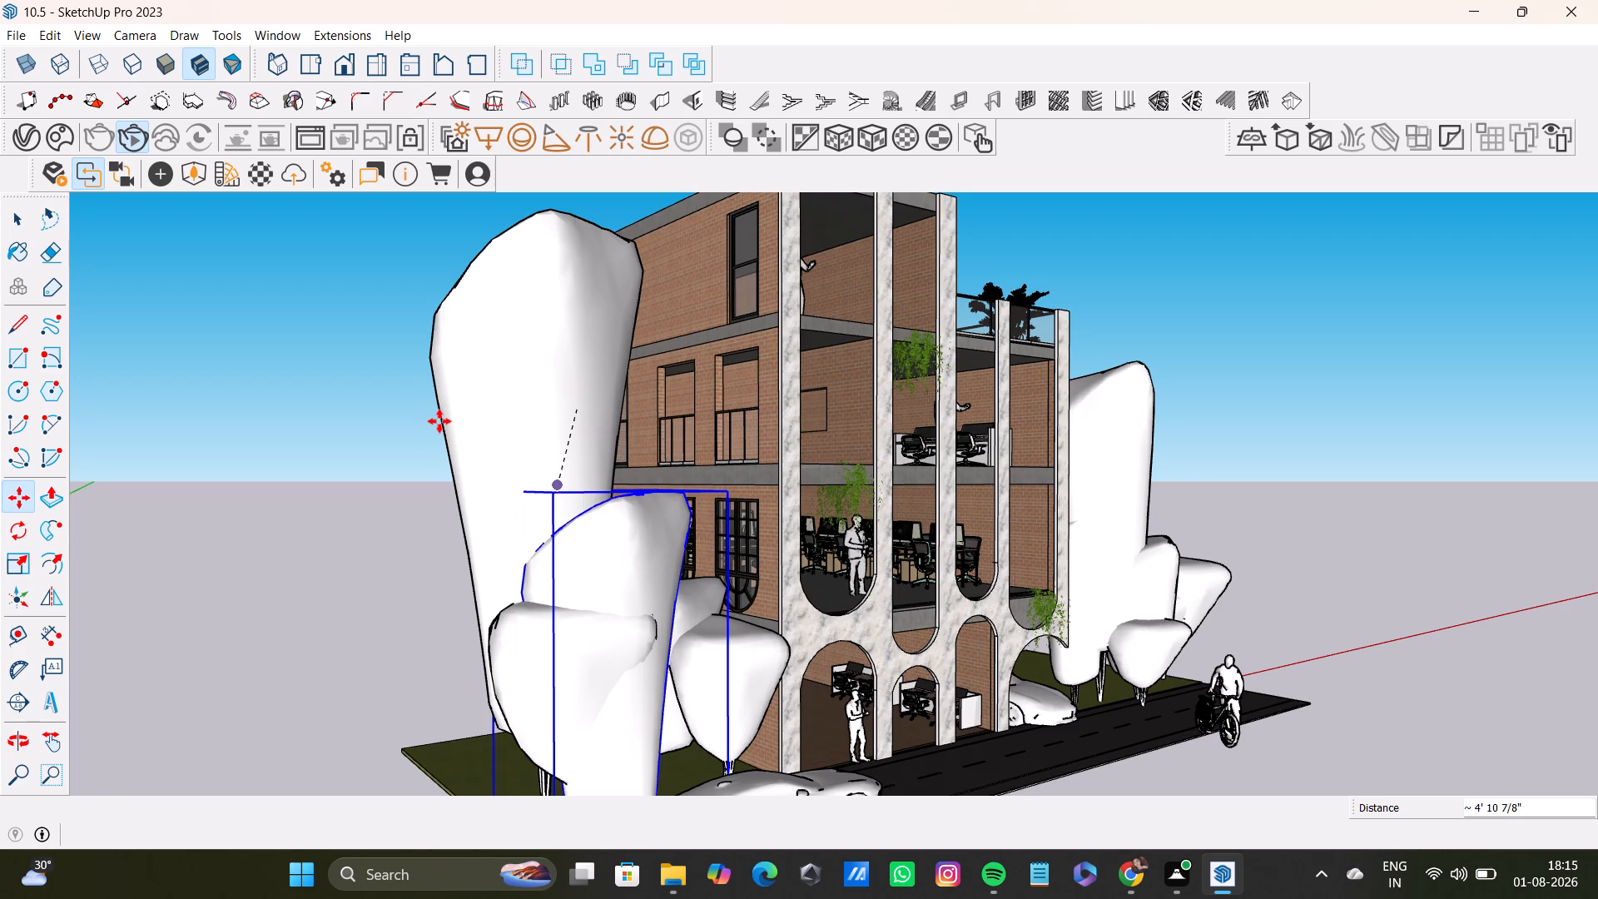
left_click(404, 364)
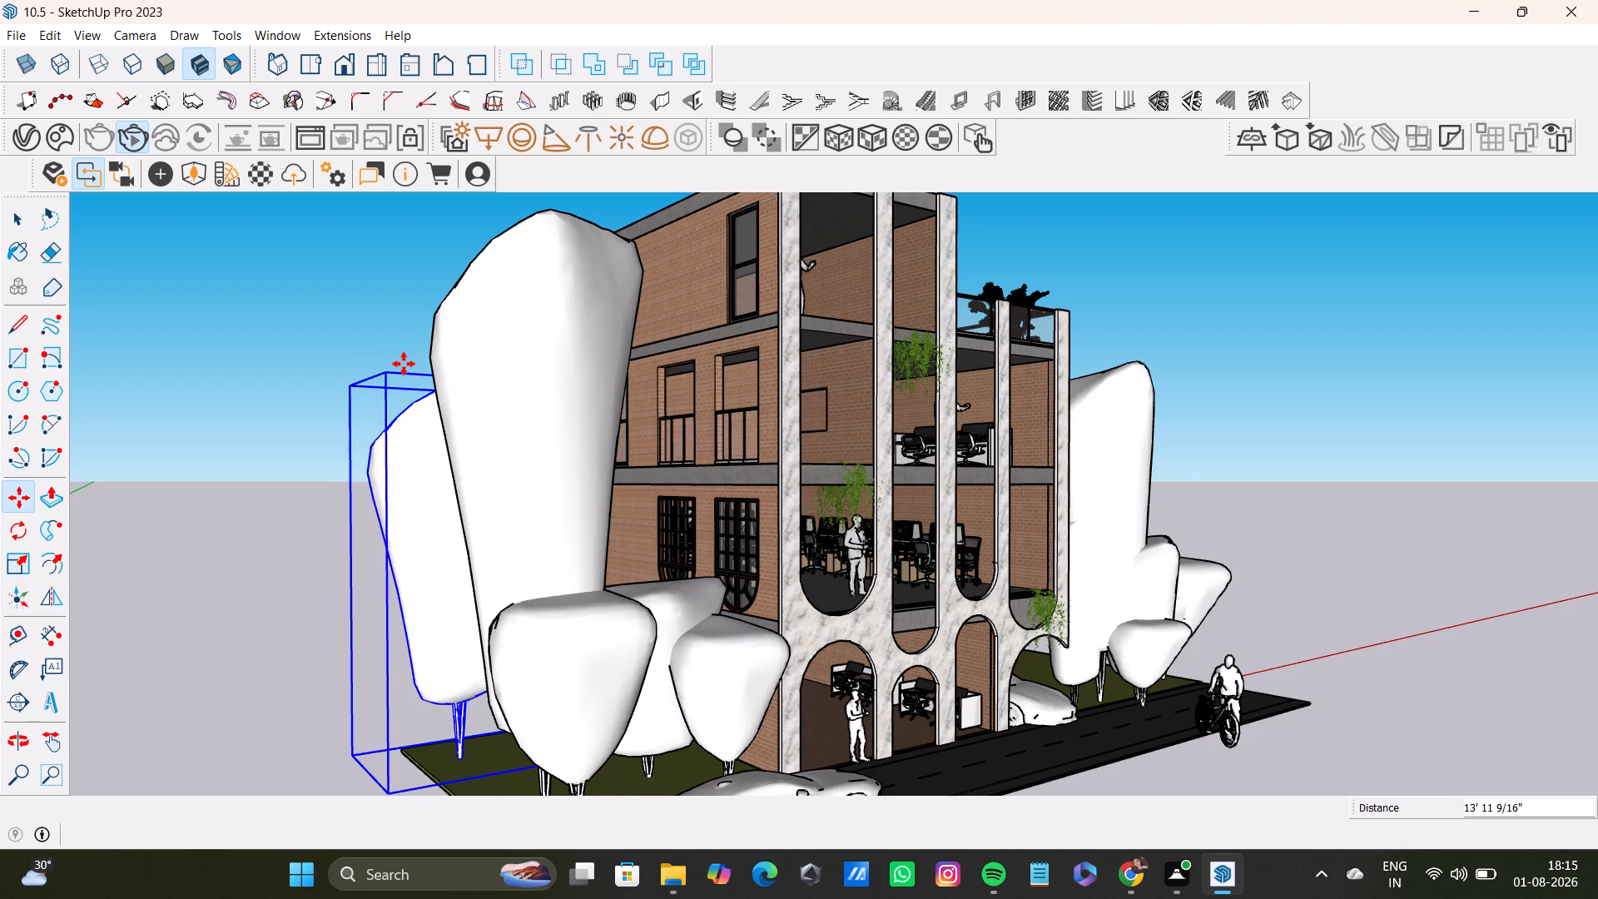
key("space")
Copy the balcony railing nearest the marble facade, above the side wall's arched windows, about 64' 5 5/16" out to the open area beyond the trees.
middle_click_drag(939, 668, 839, 698)
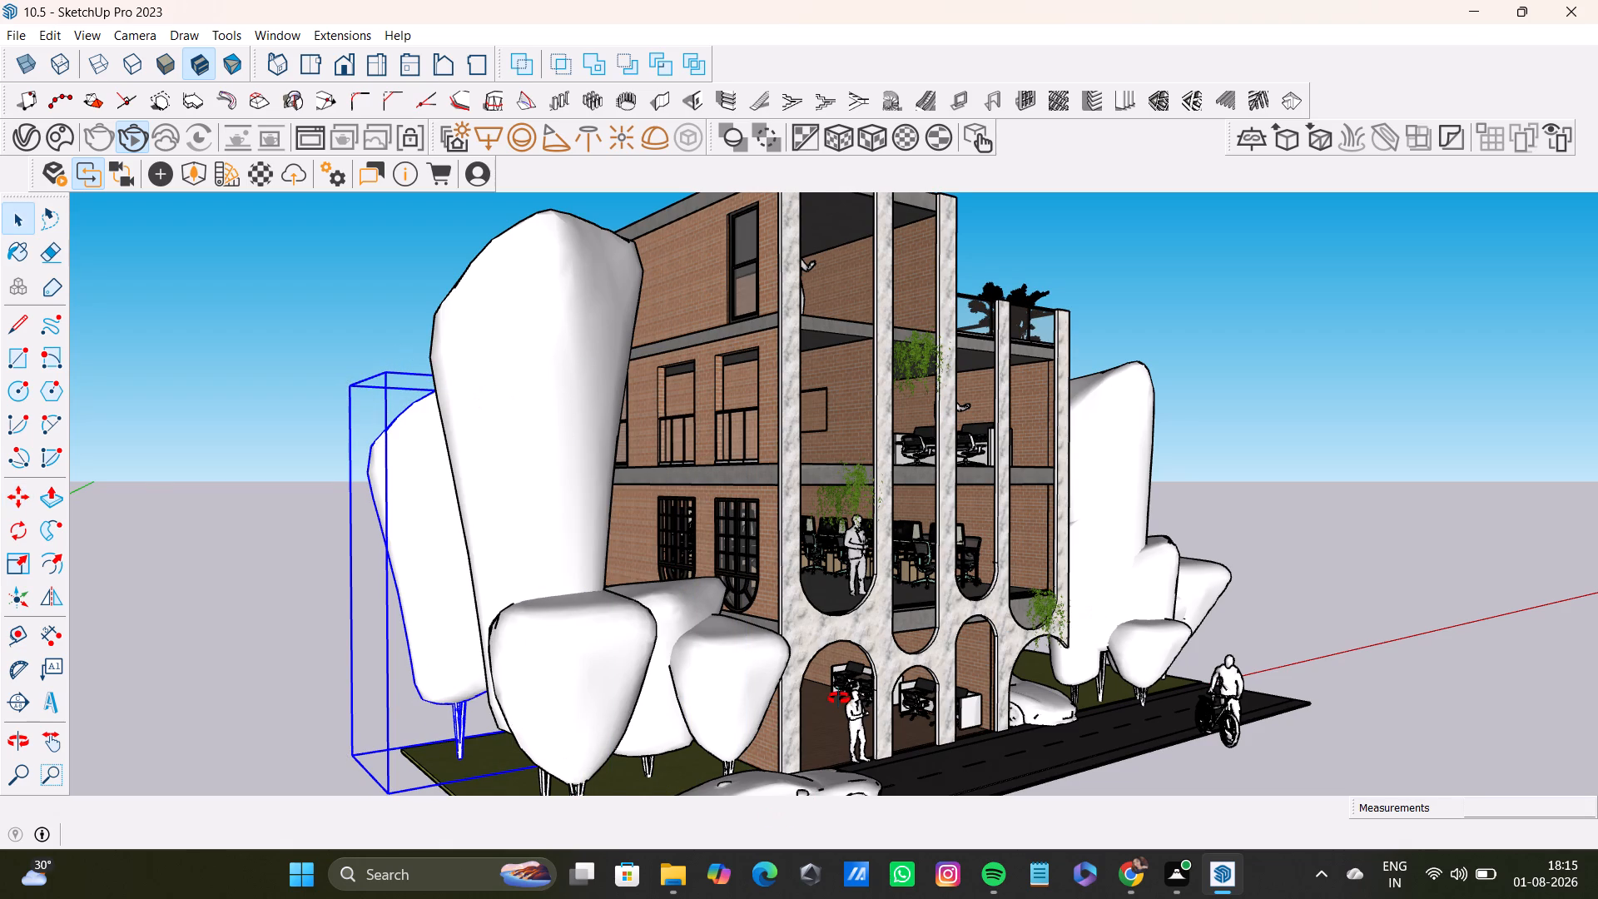
middle_click_drag(839, 698, 777, 817)
middle_click_drag(854, 670, 893, 678)
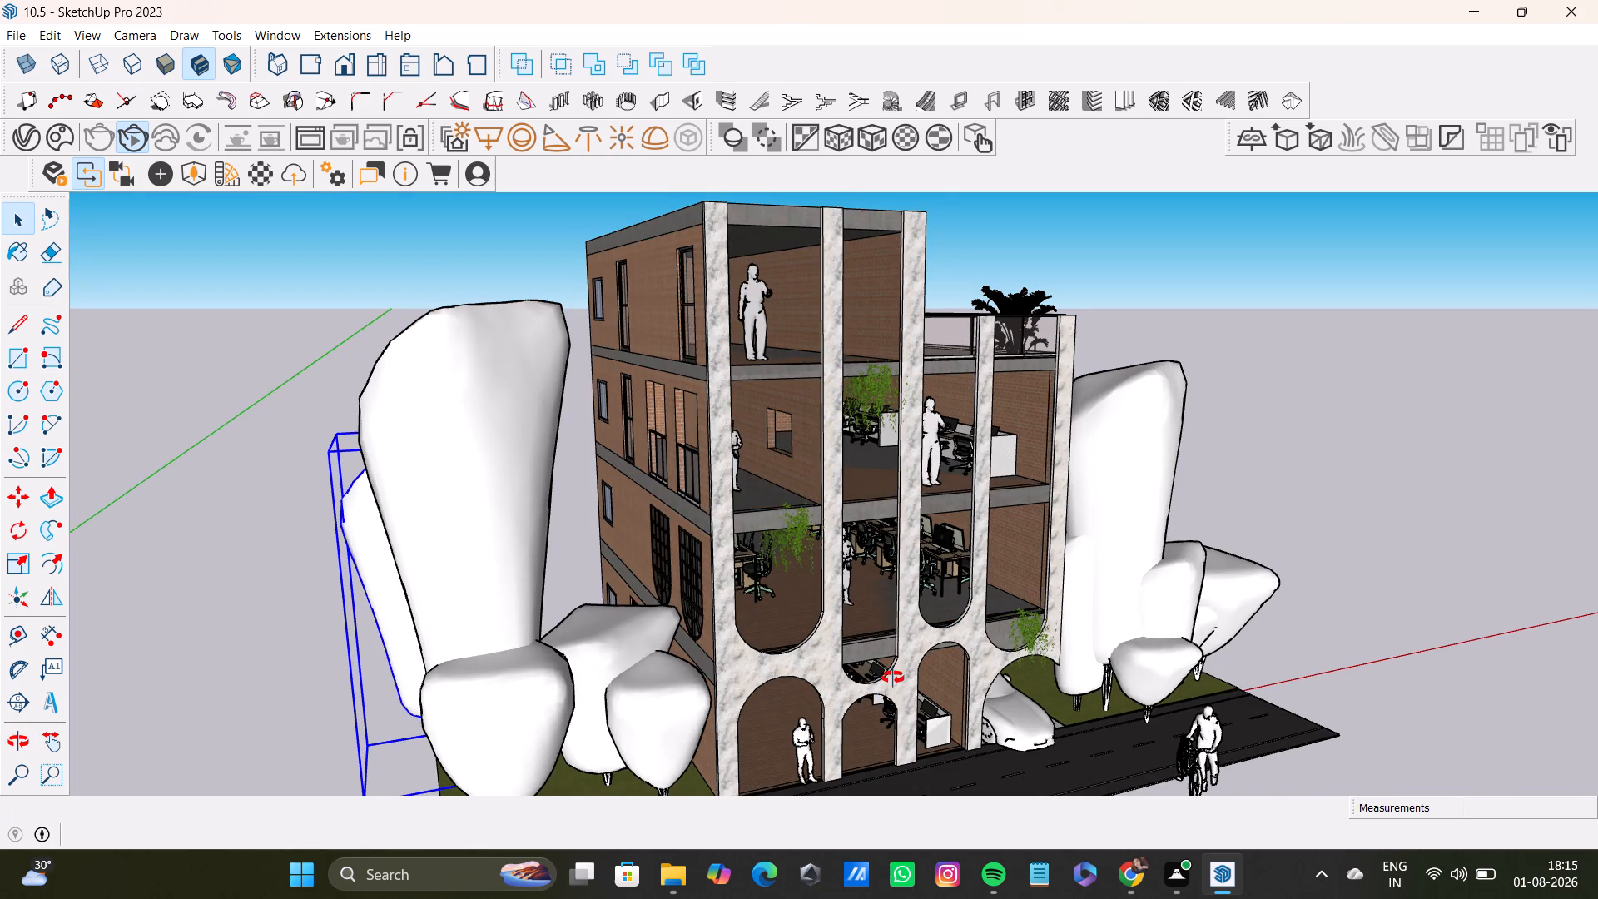
middle_click_drag(893, 678, 960, 644)
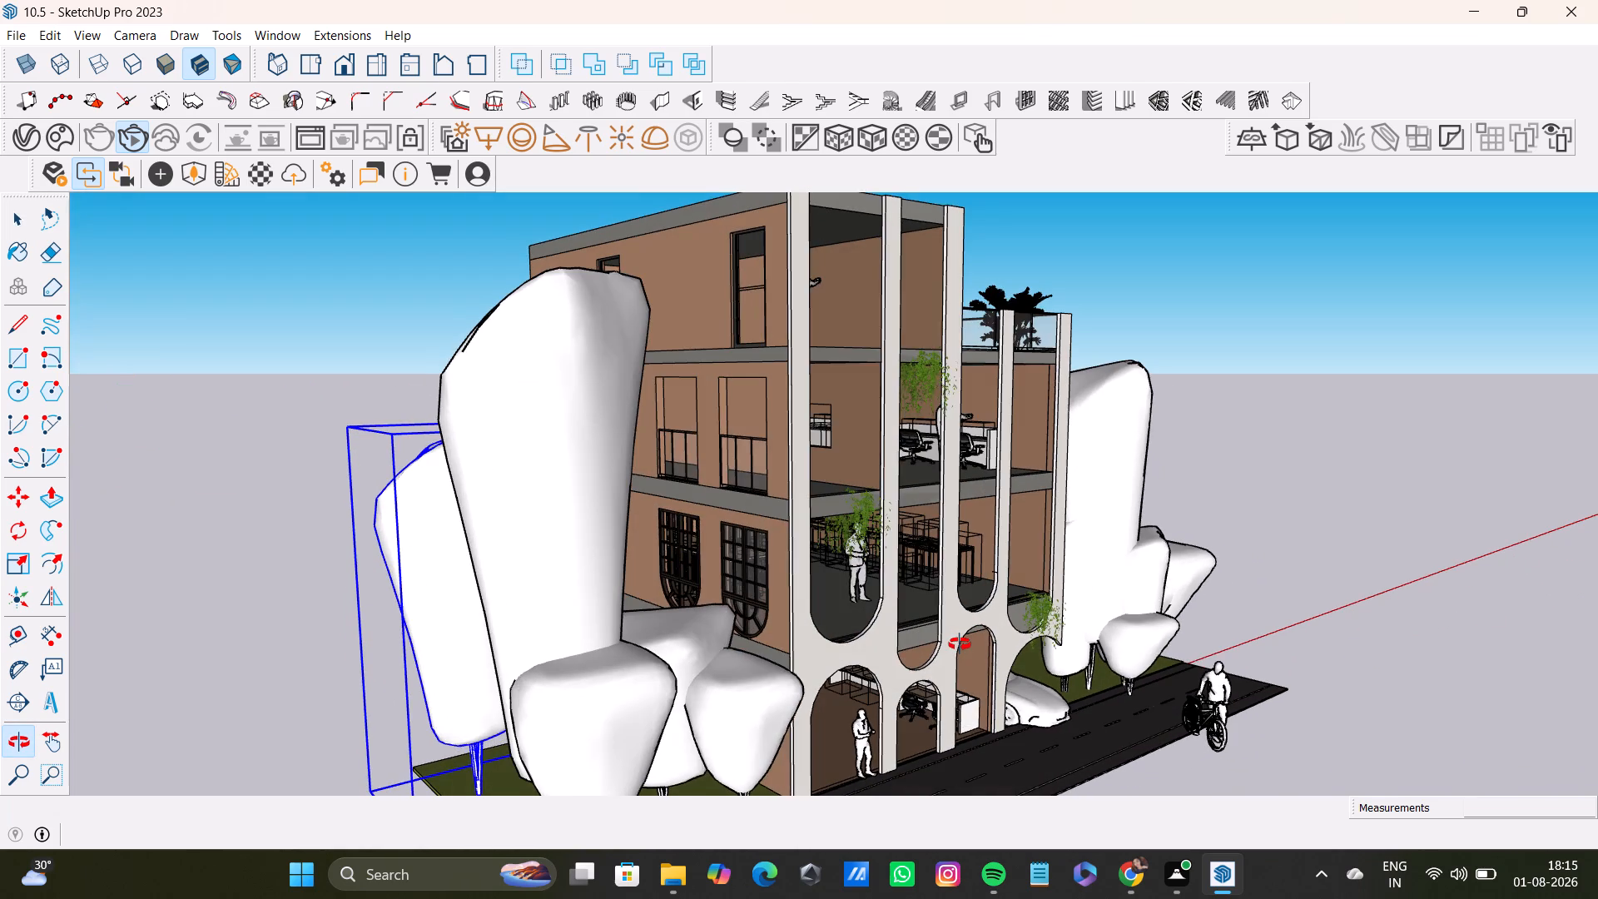
middle_click_drag(960, 644, 749, 689)
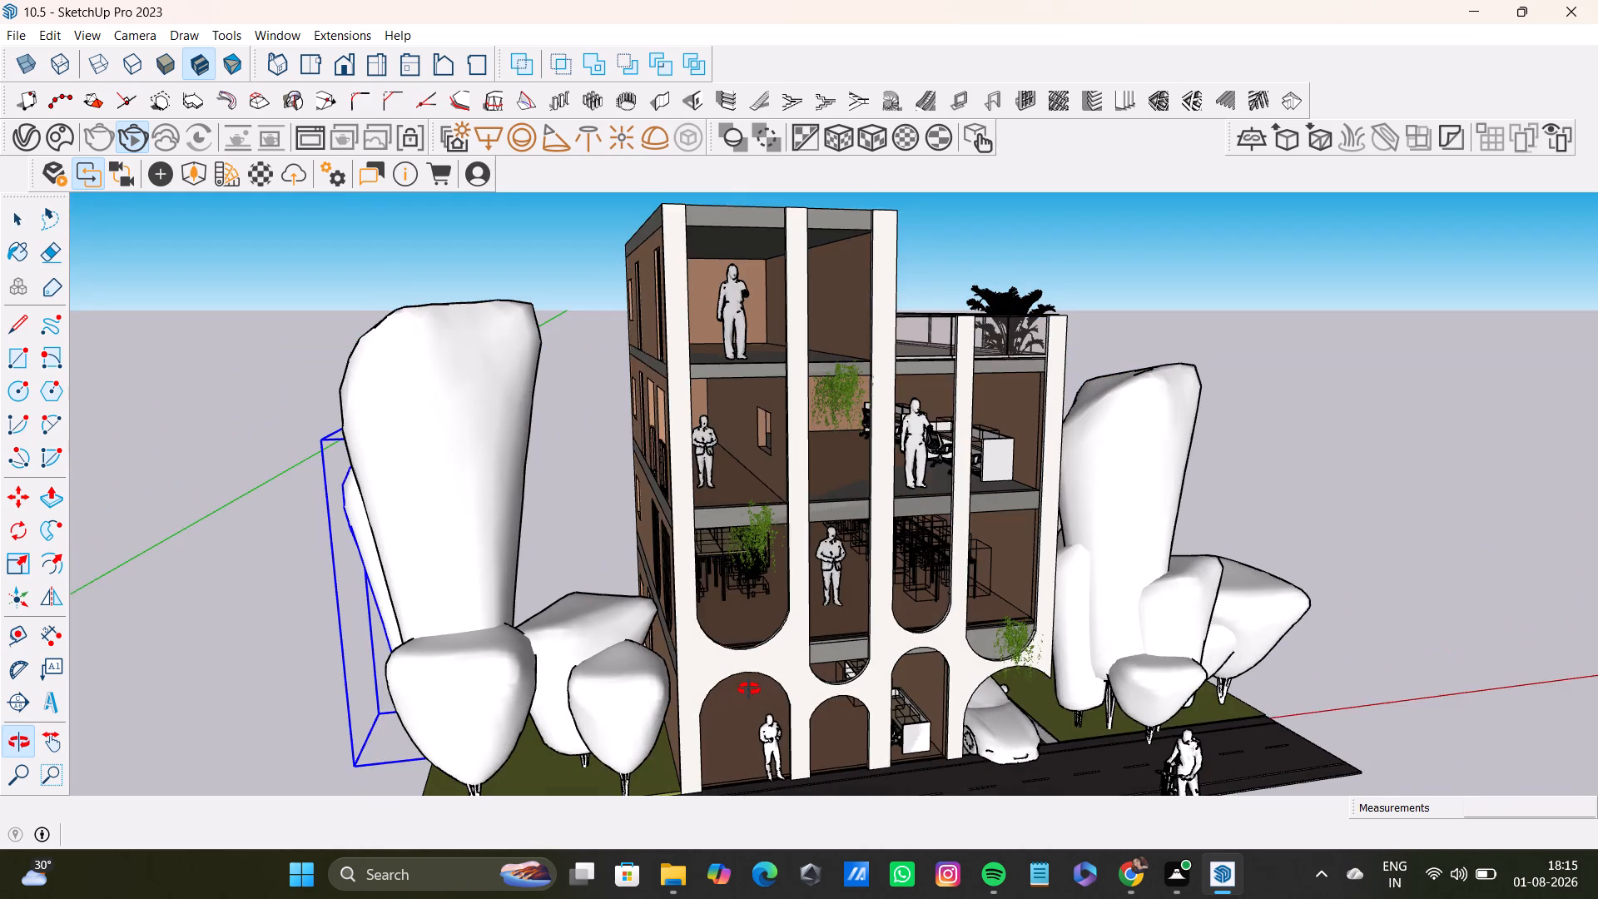
middle_click_drag(749, 689, 891, 684)
scroll(736, 538, "up", 8)
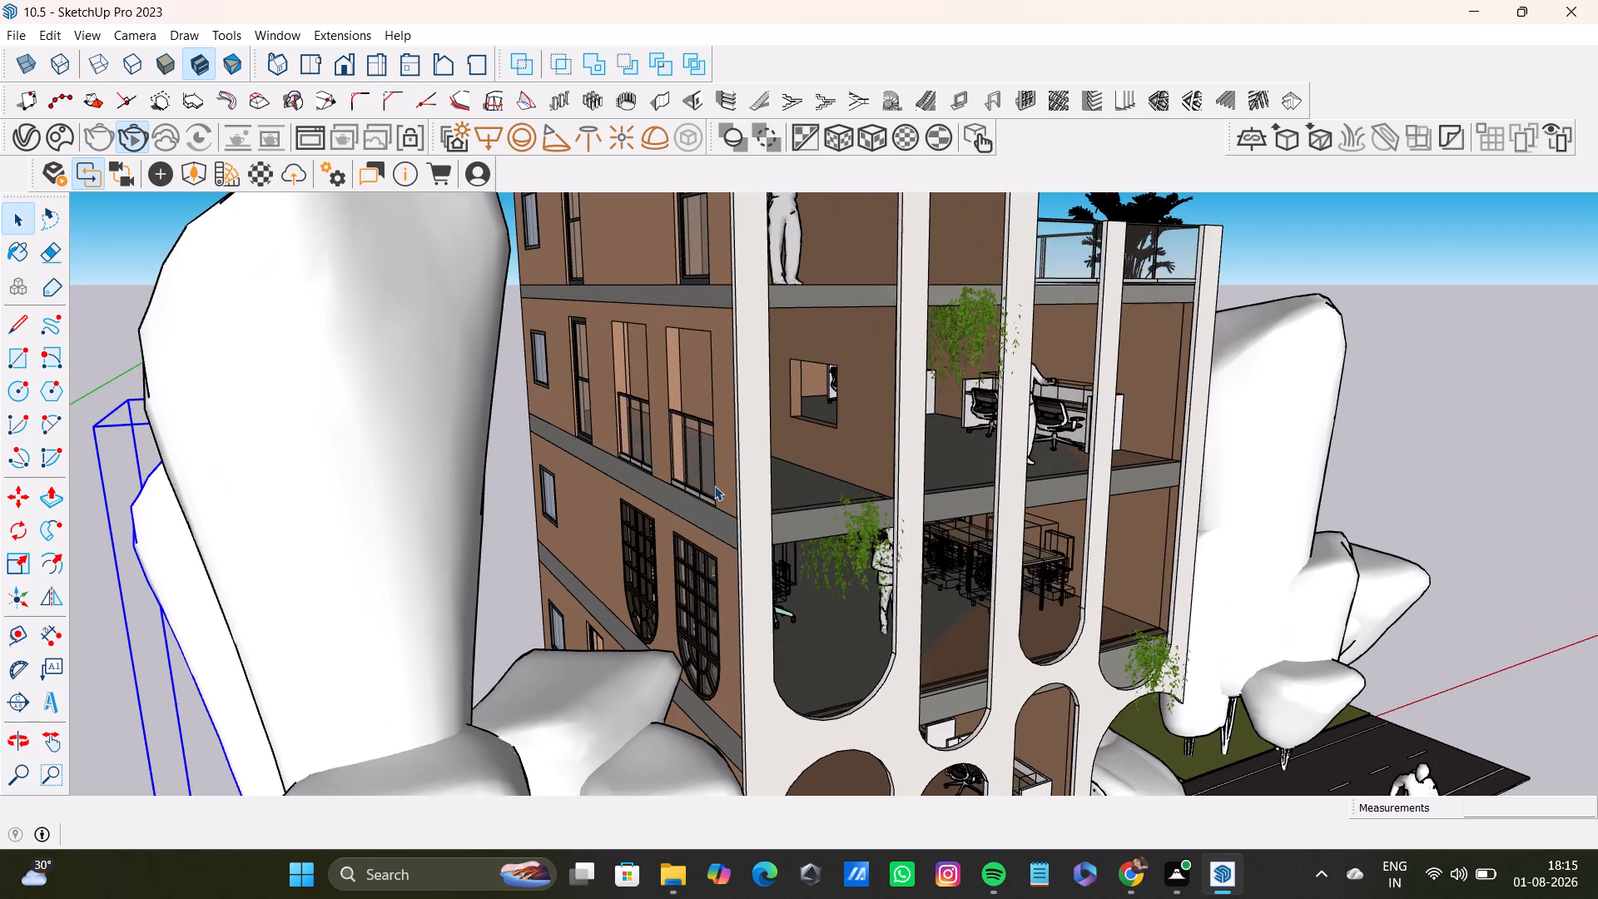
left_click(697, 438)
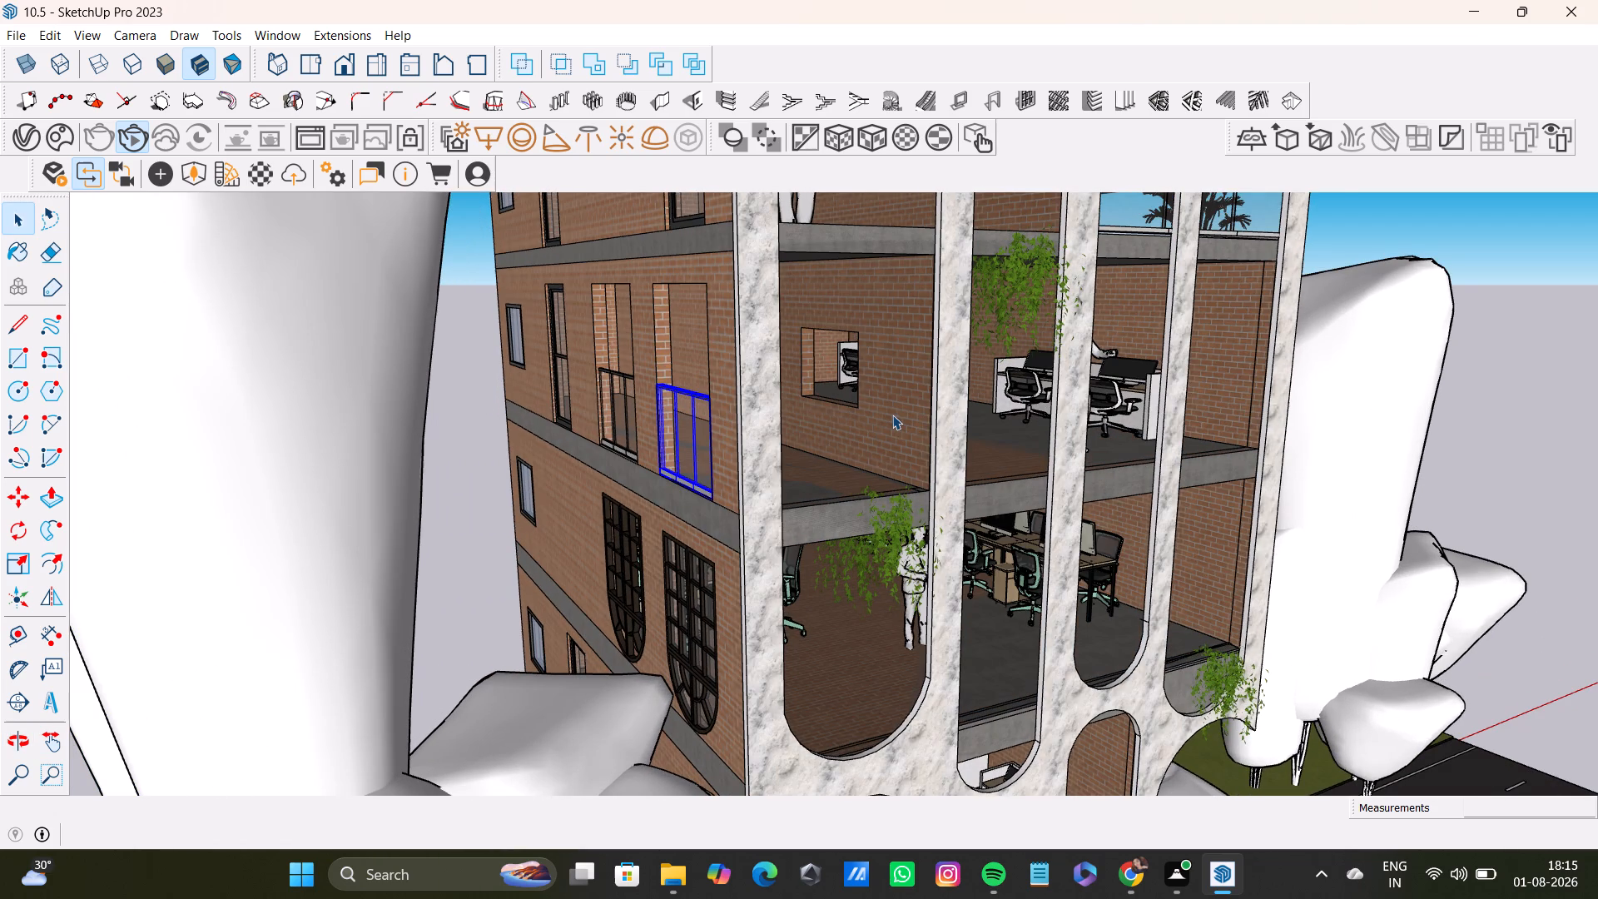
middle_click_drag(825, 445, 876, 453)
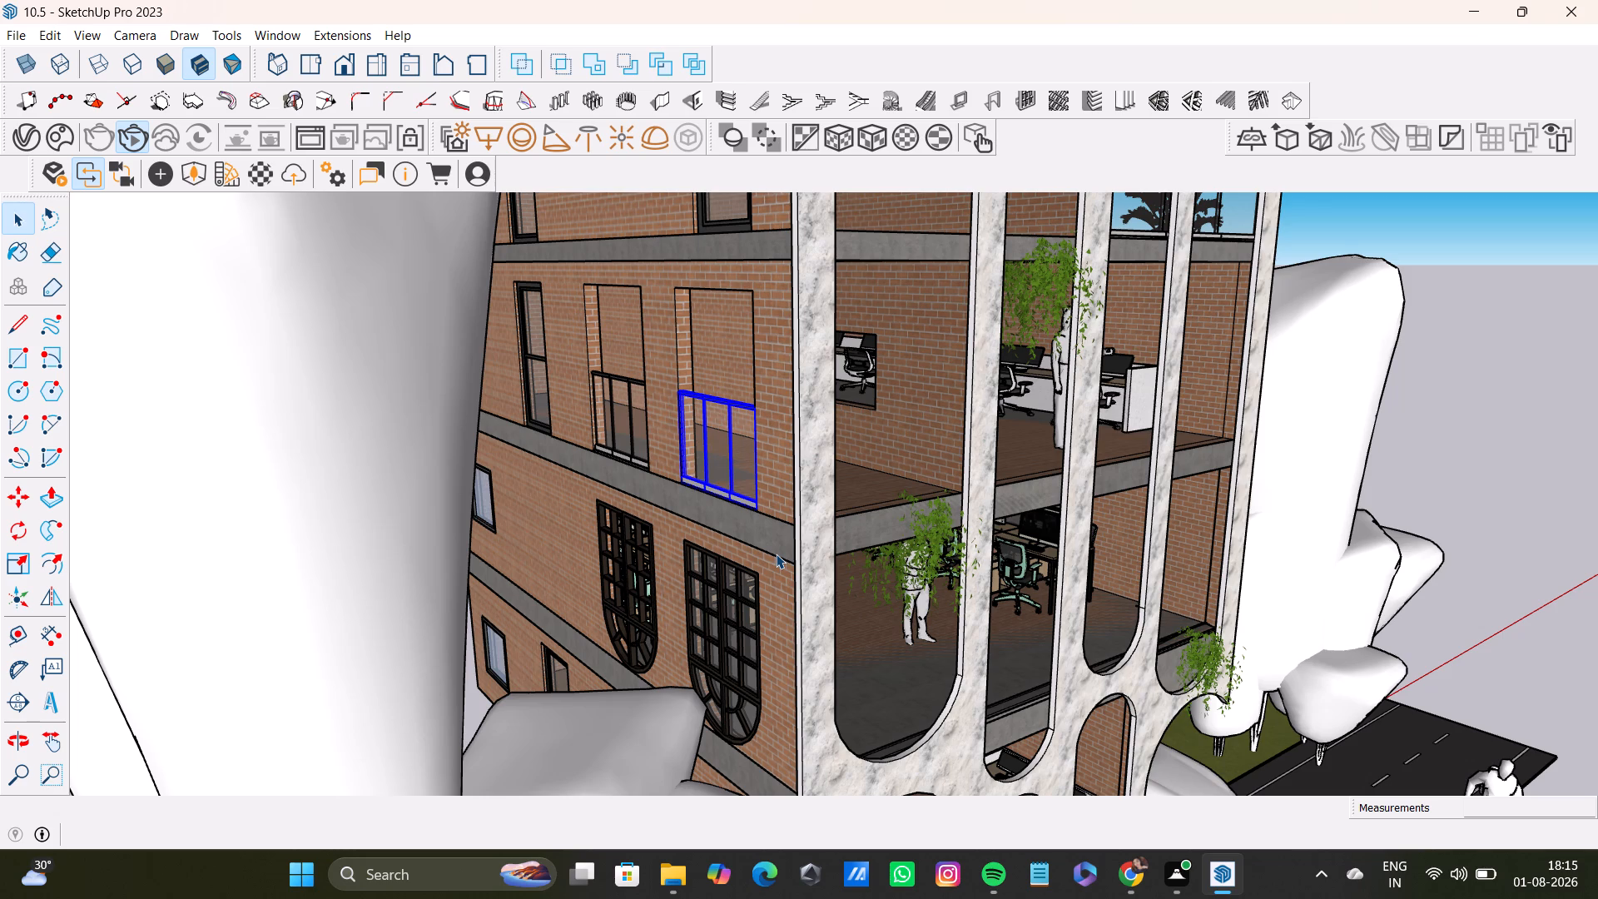
left_click(722, 435)
key("m")
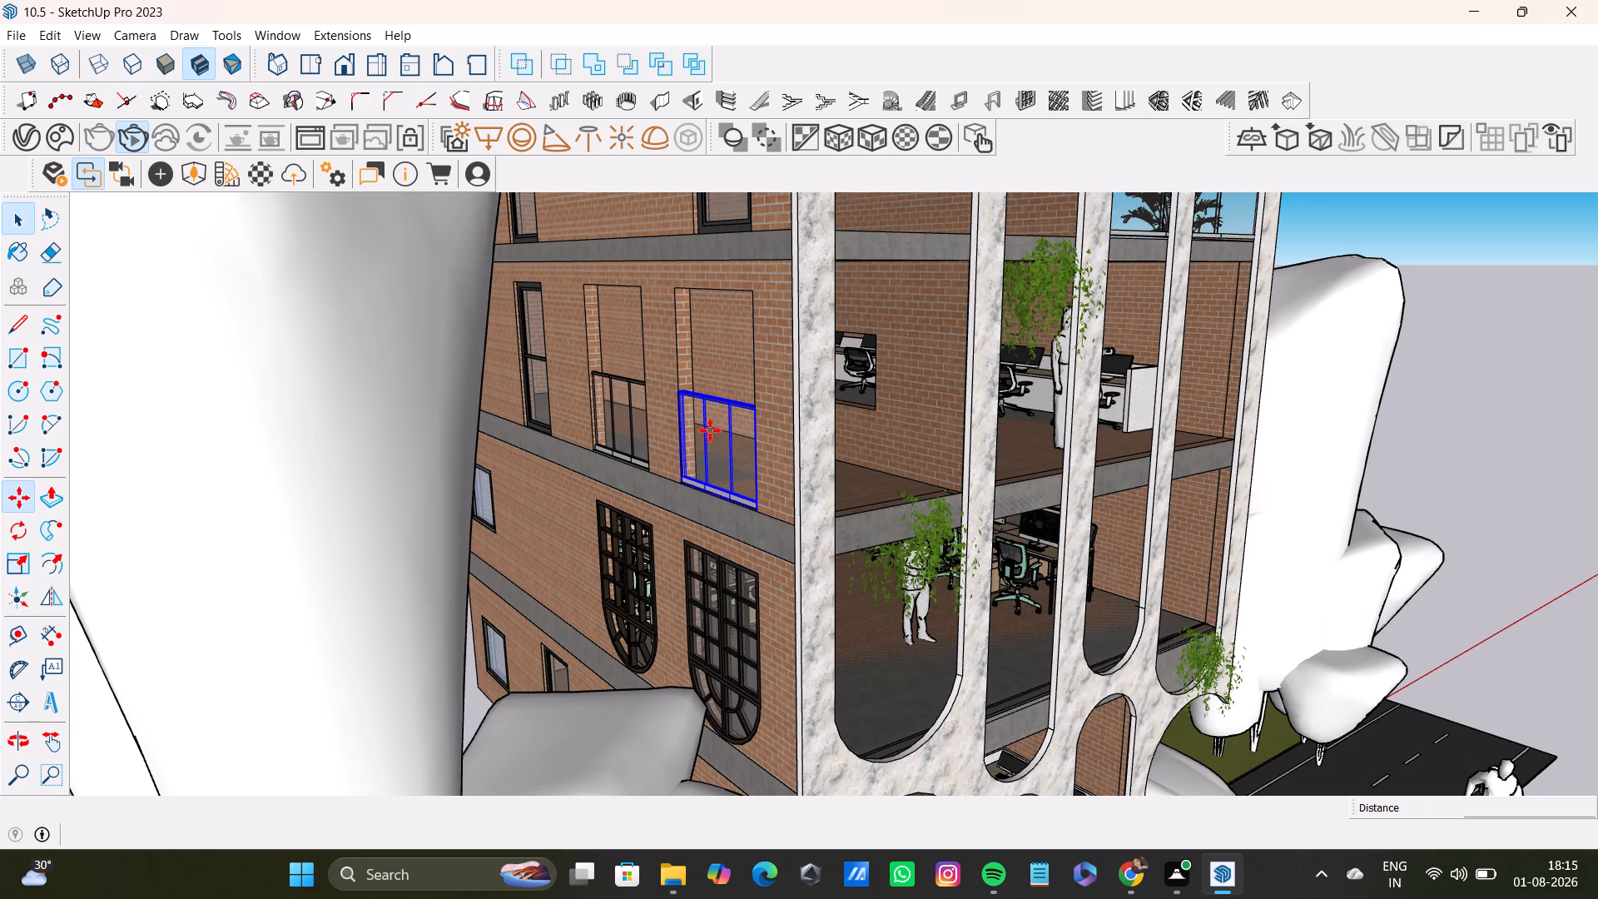
left_click(720, 403)
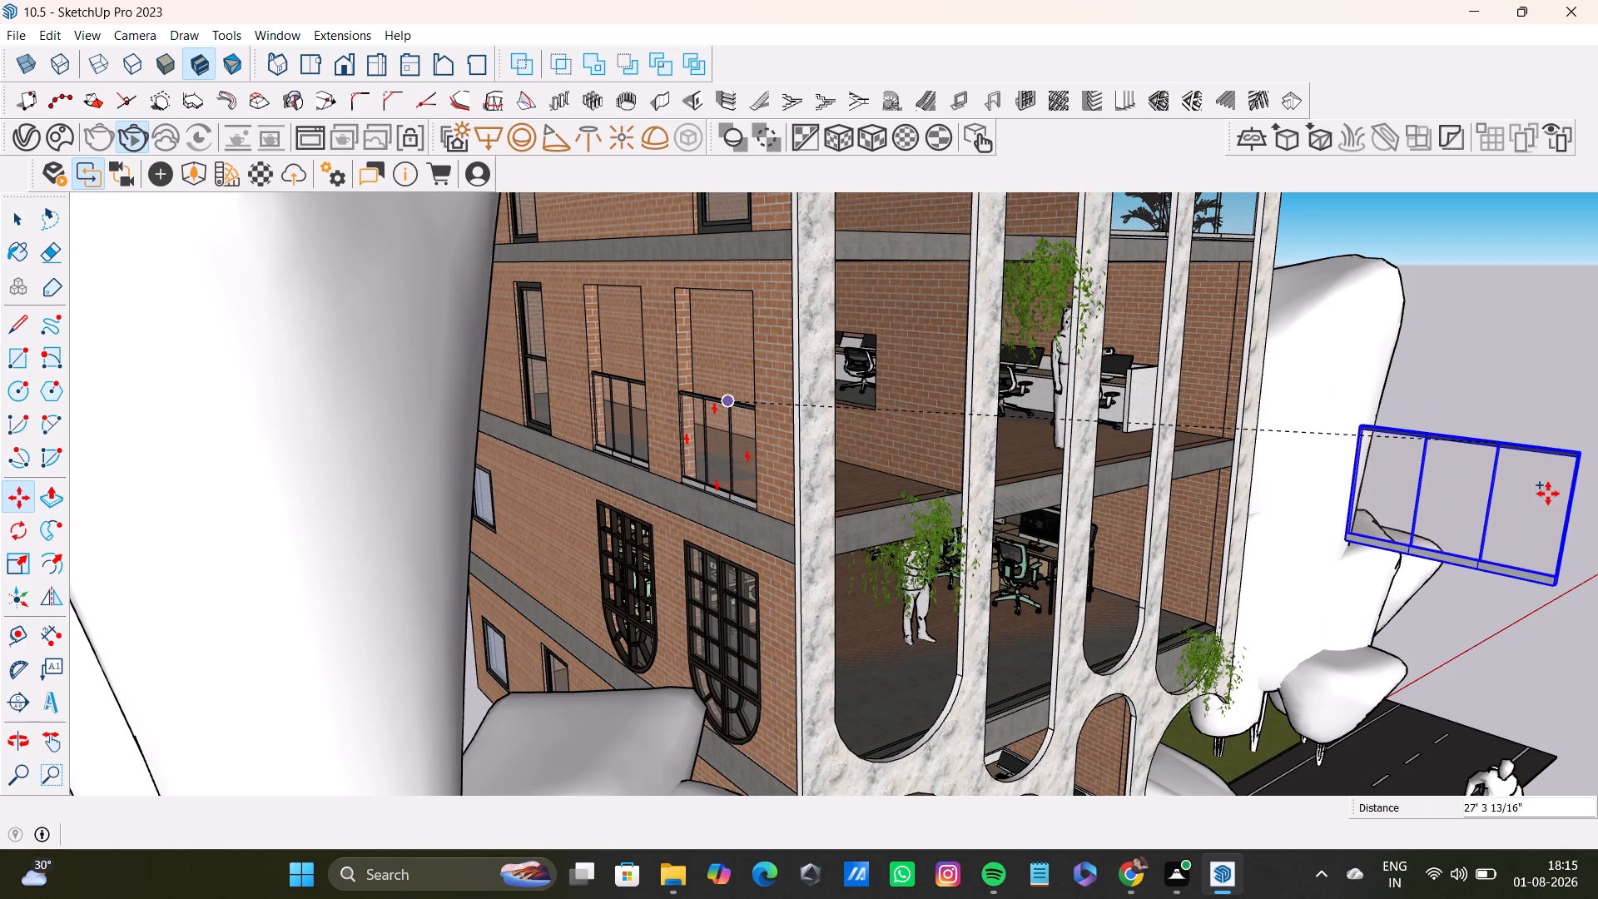
middle_click_drag(1548, 494, 951, 471)
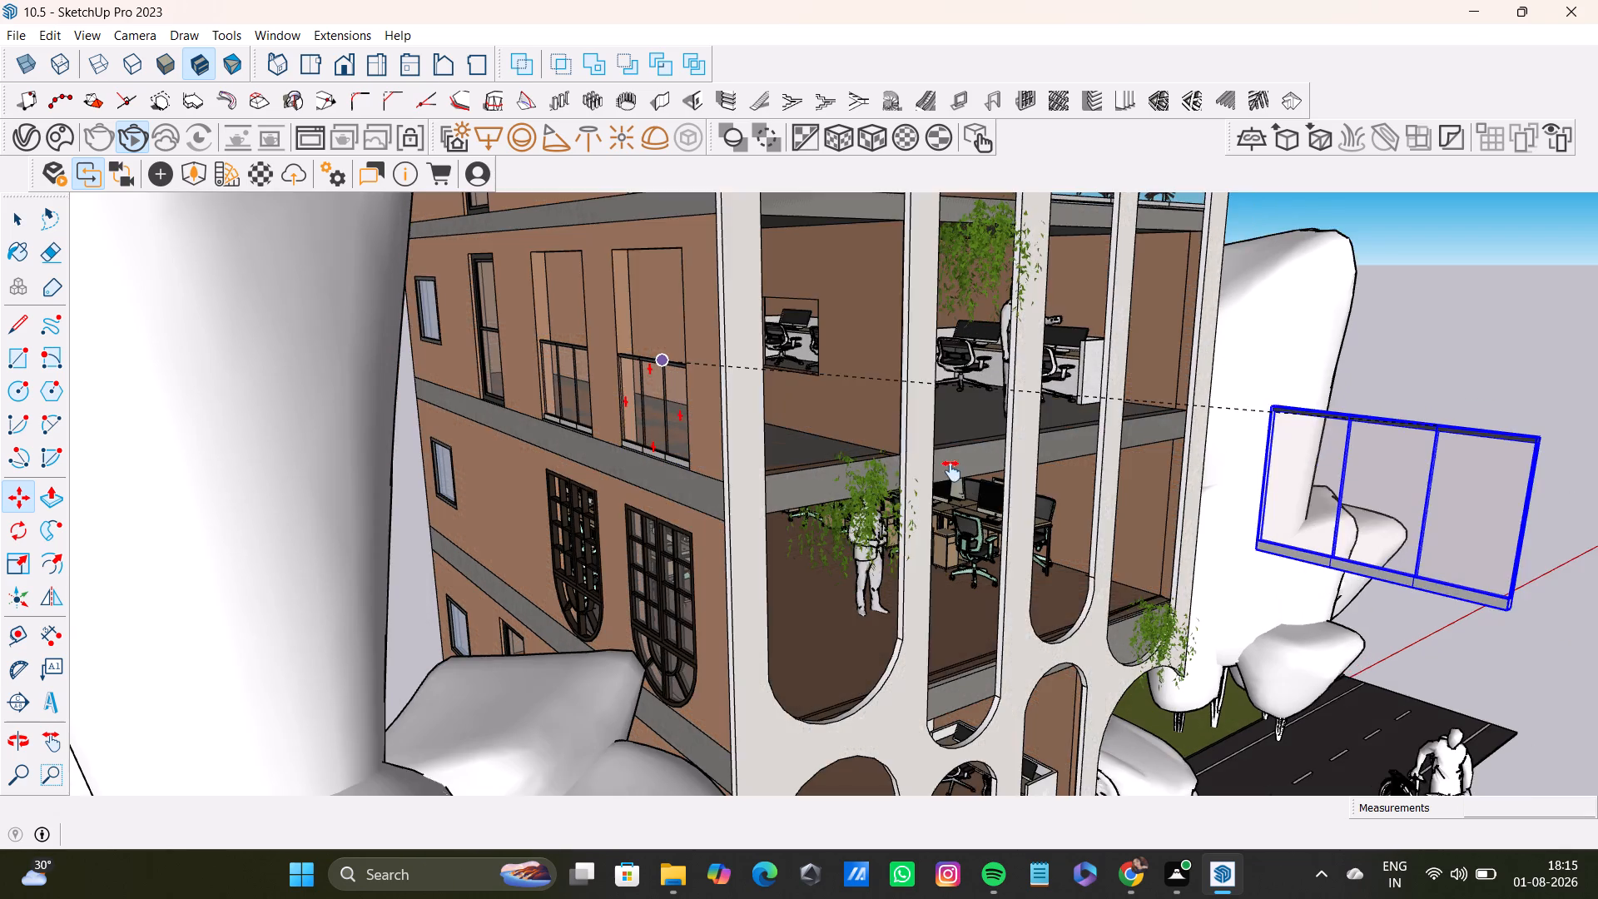
middle_click_drag(951, 471, 877, 486)
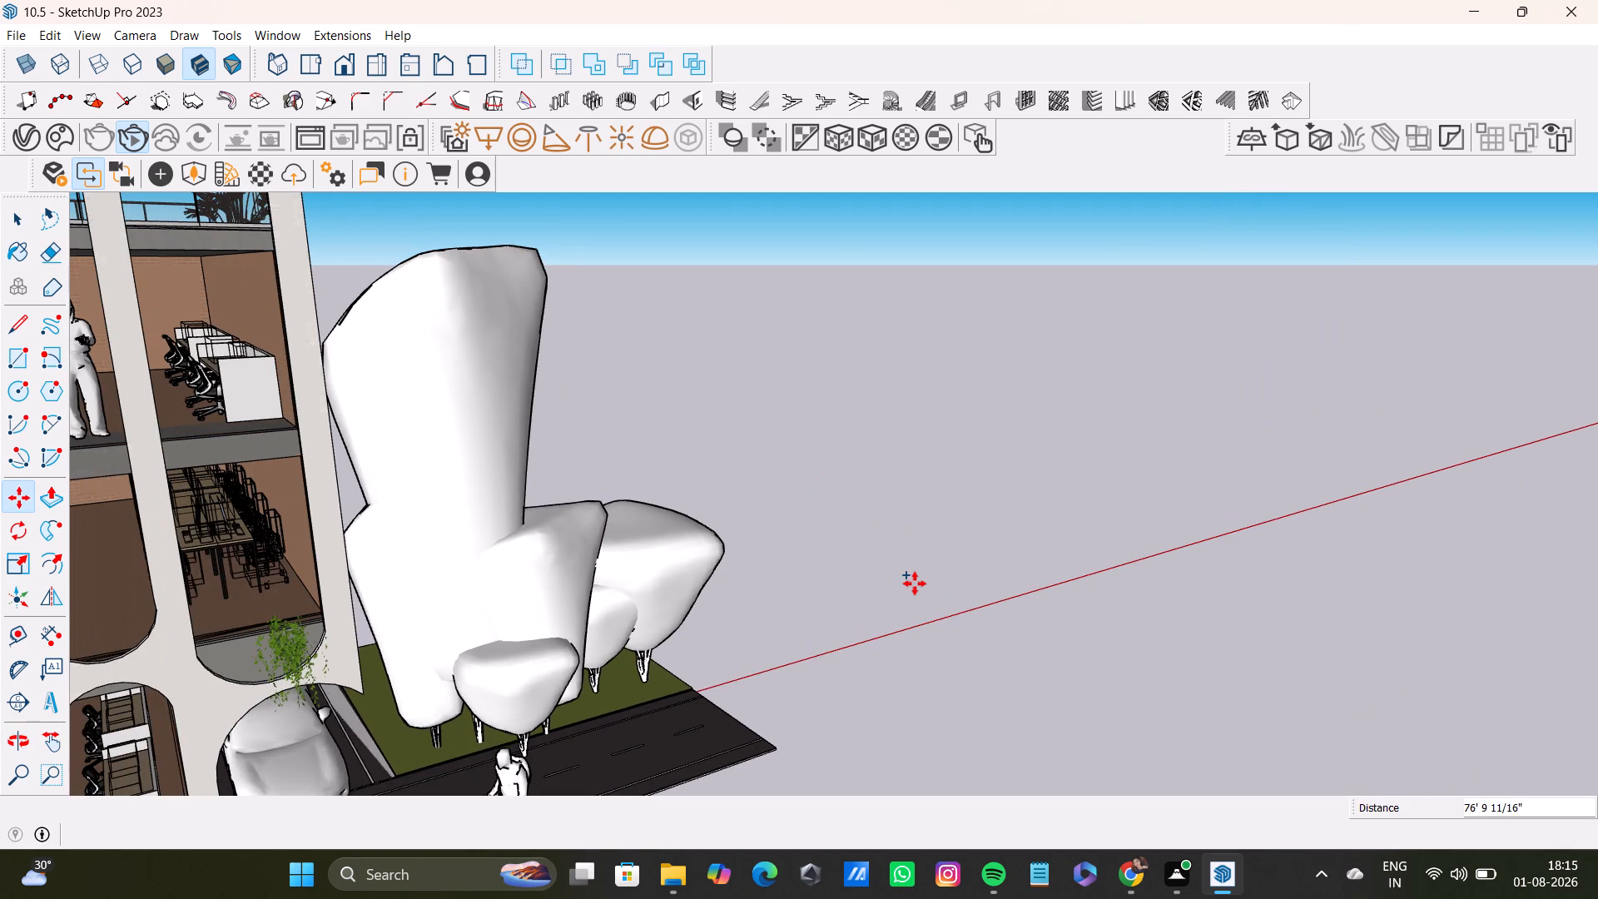
left_click(927, 544)
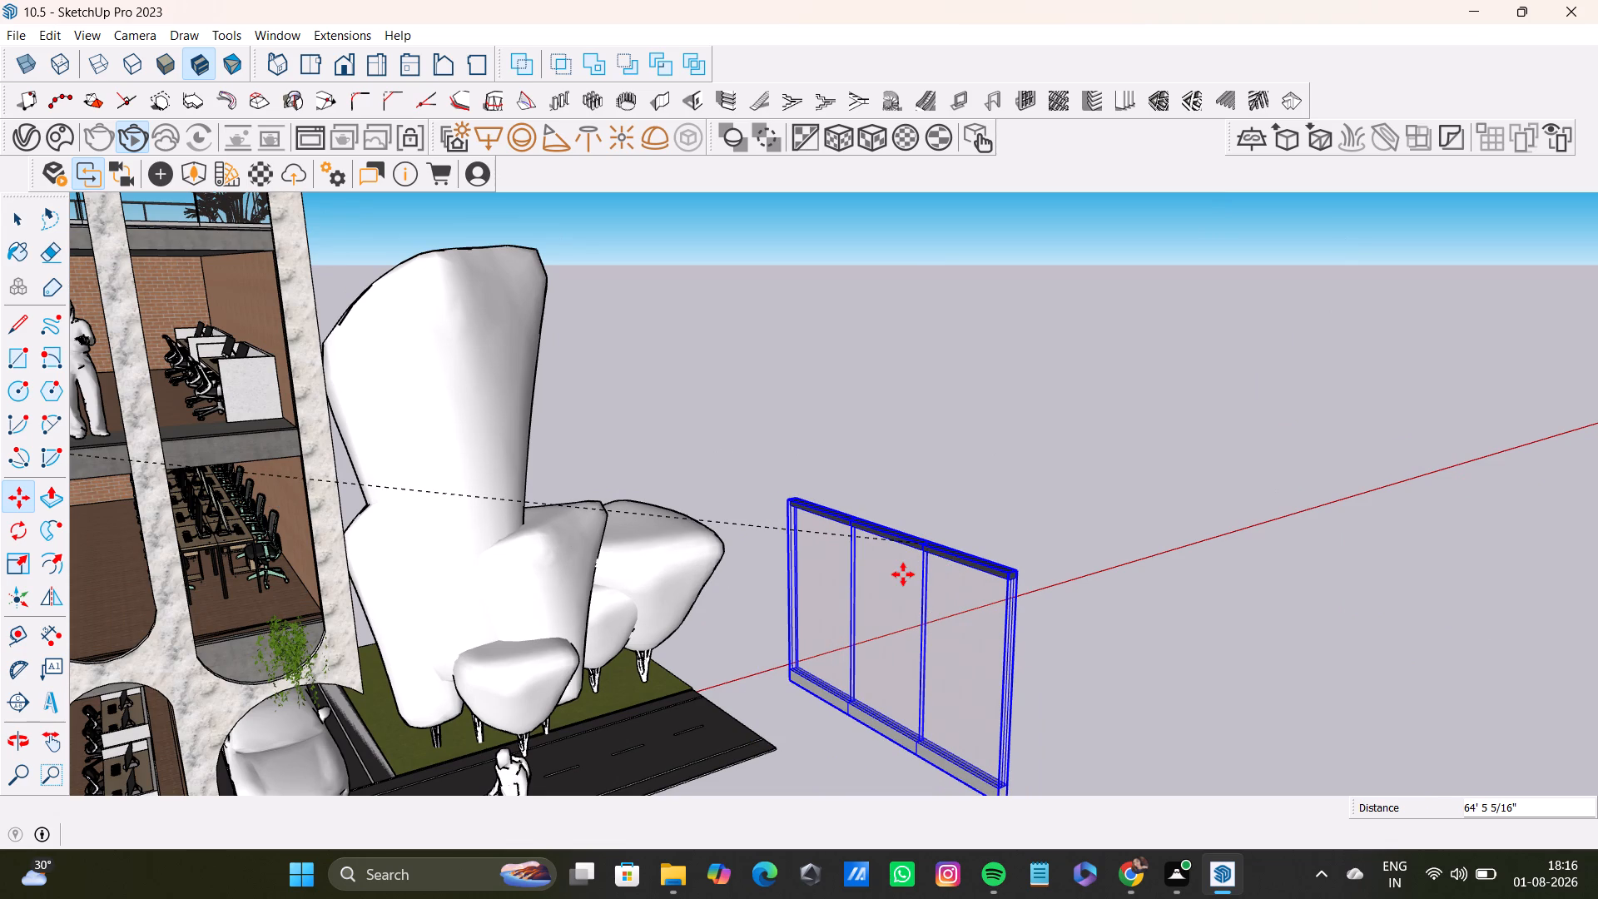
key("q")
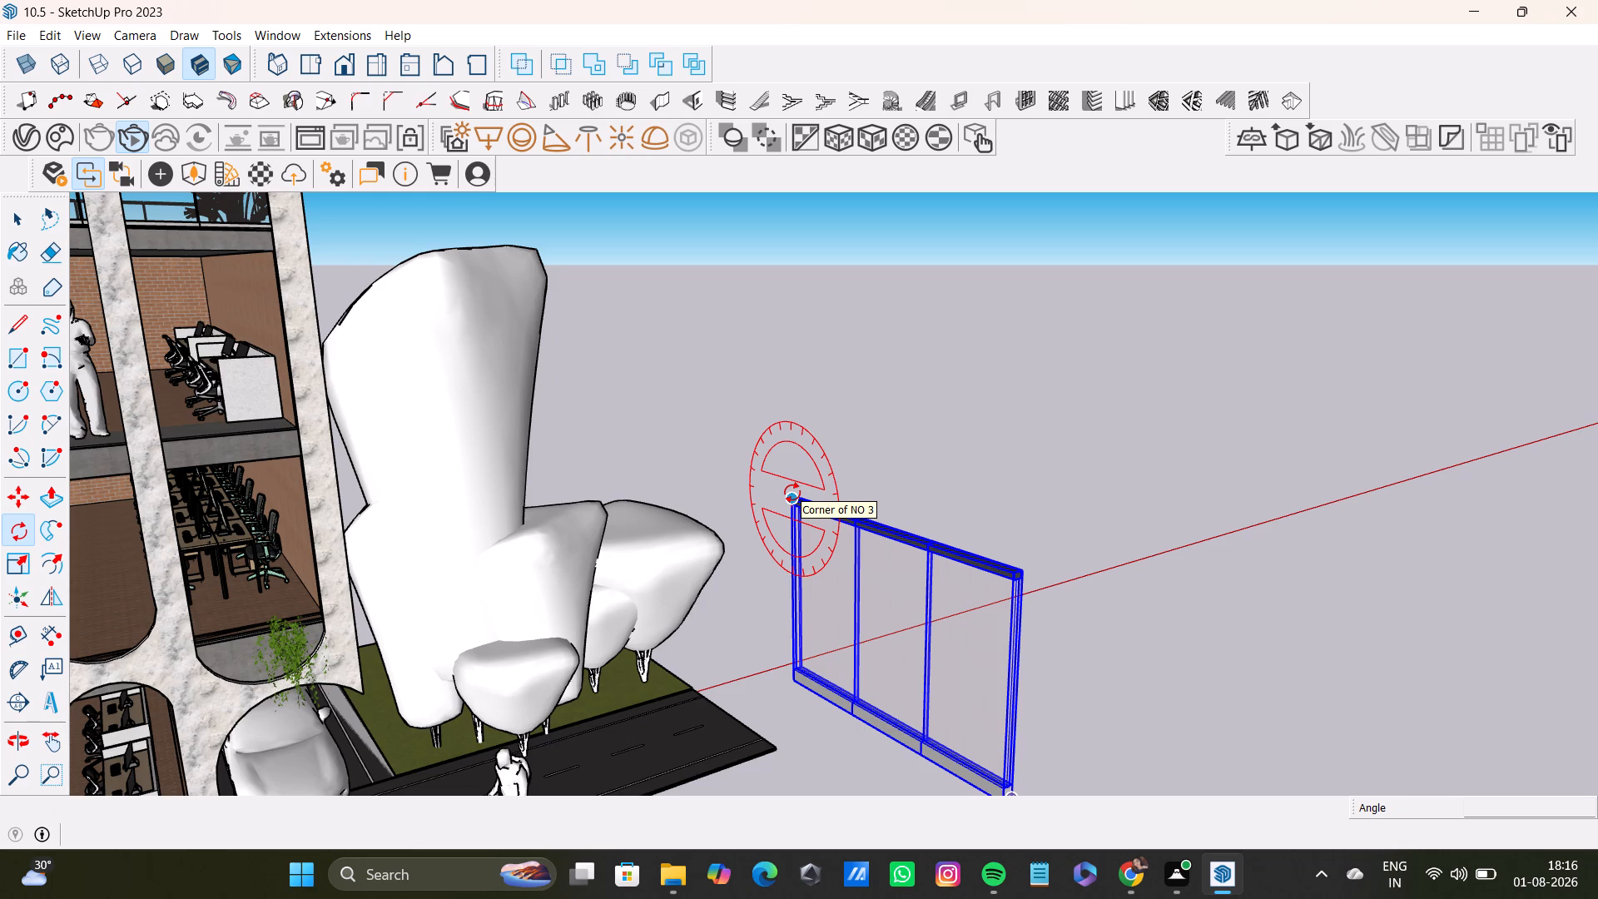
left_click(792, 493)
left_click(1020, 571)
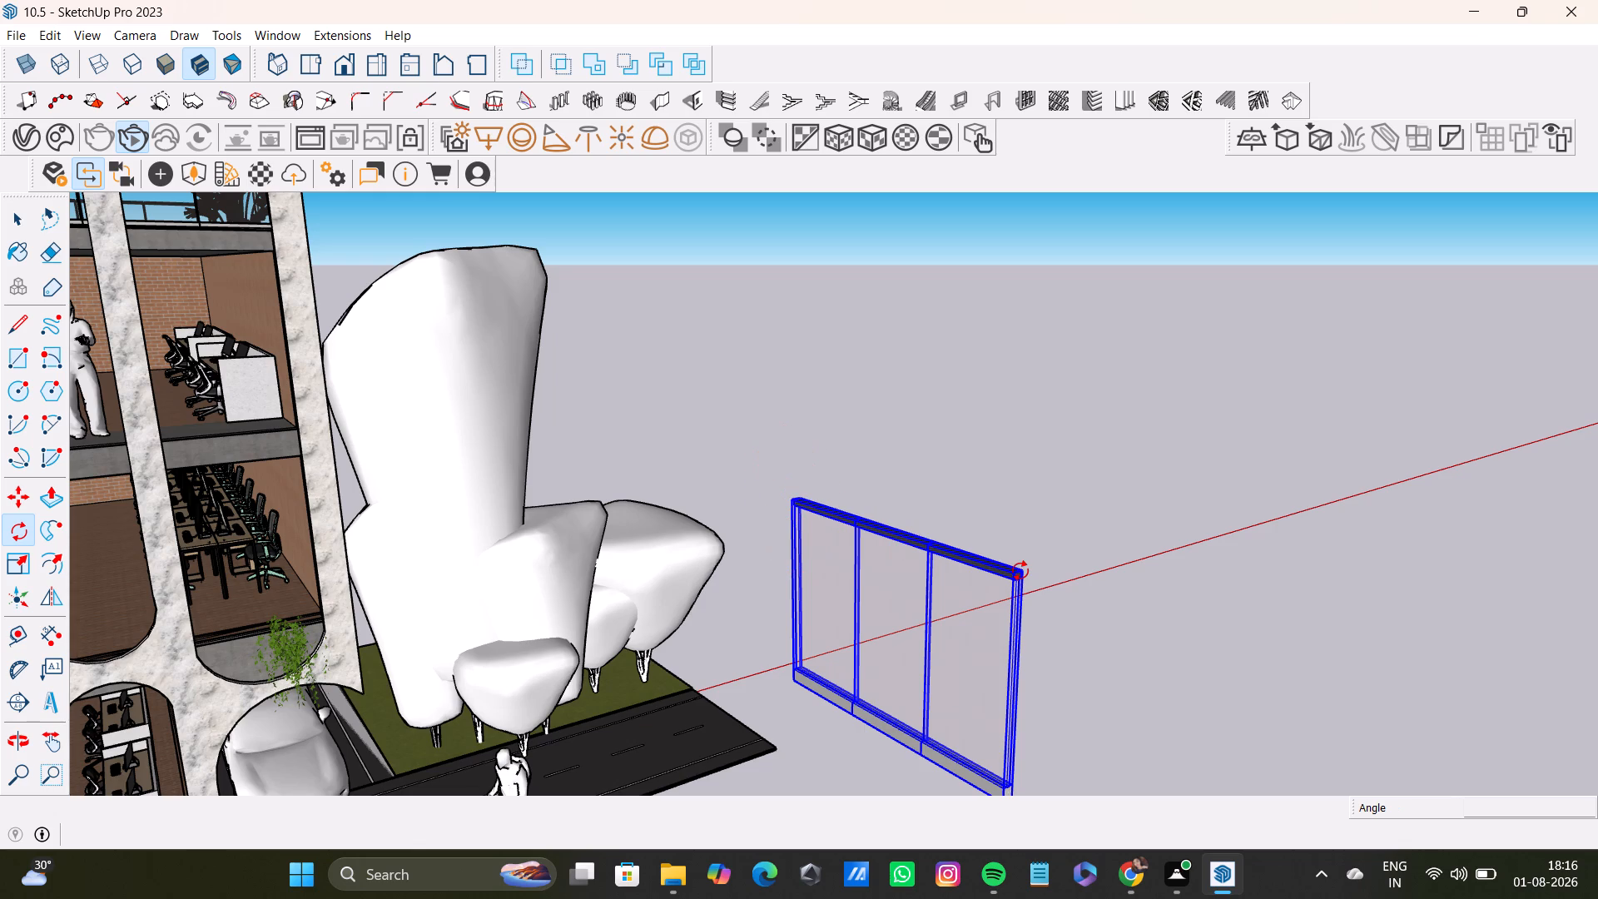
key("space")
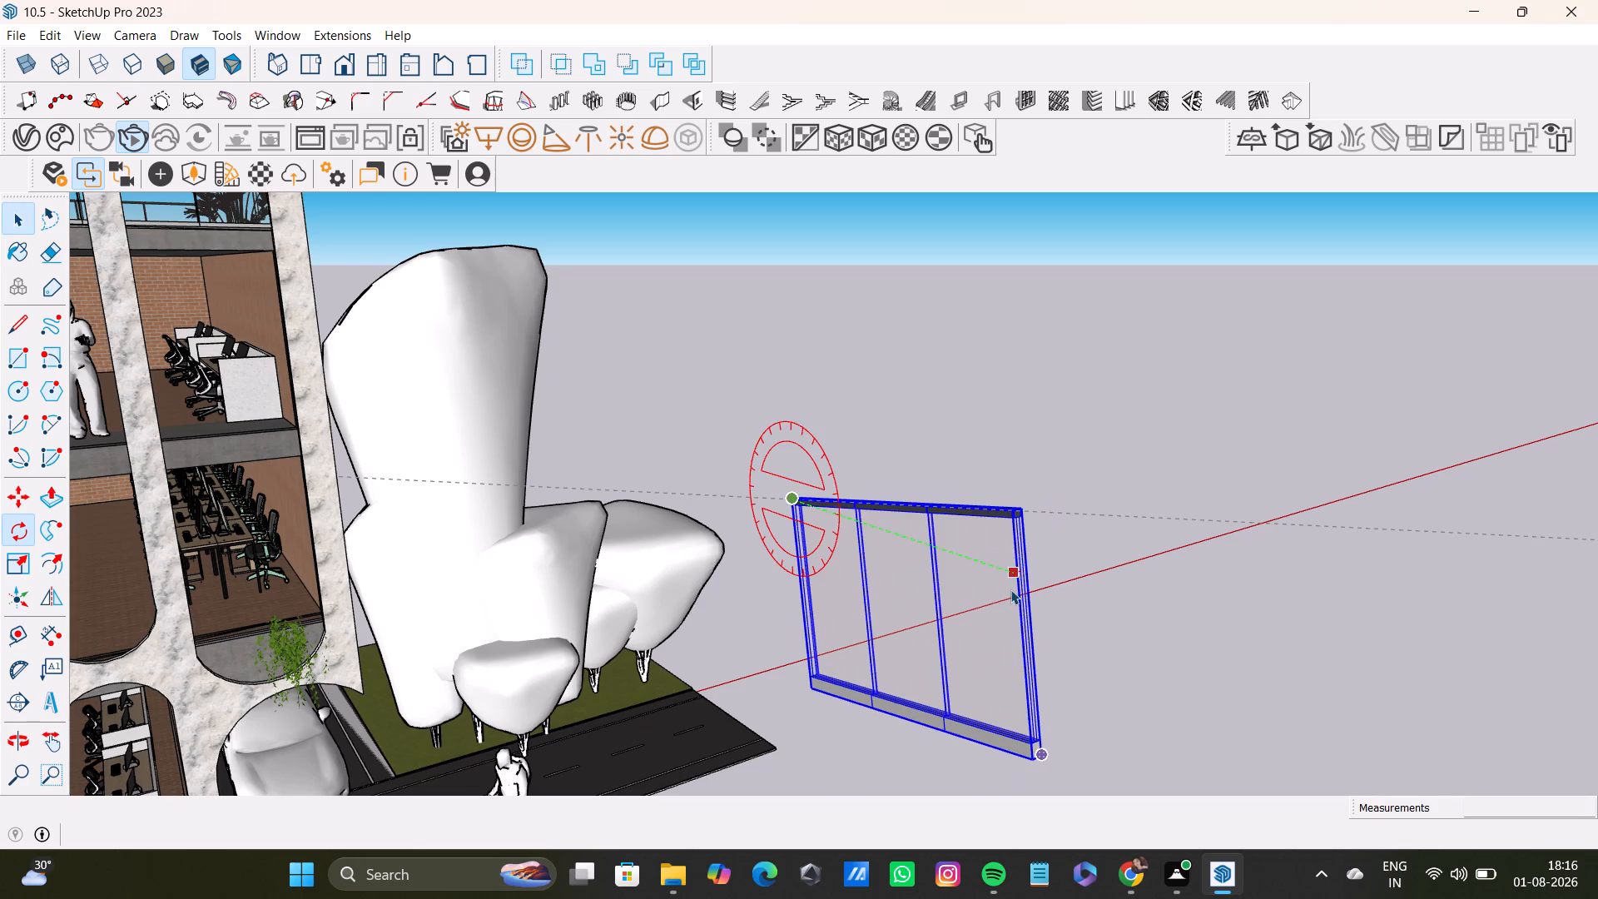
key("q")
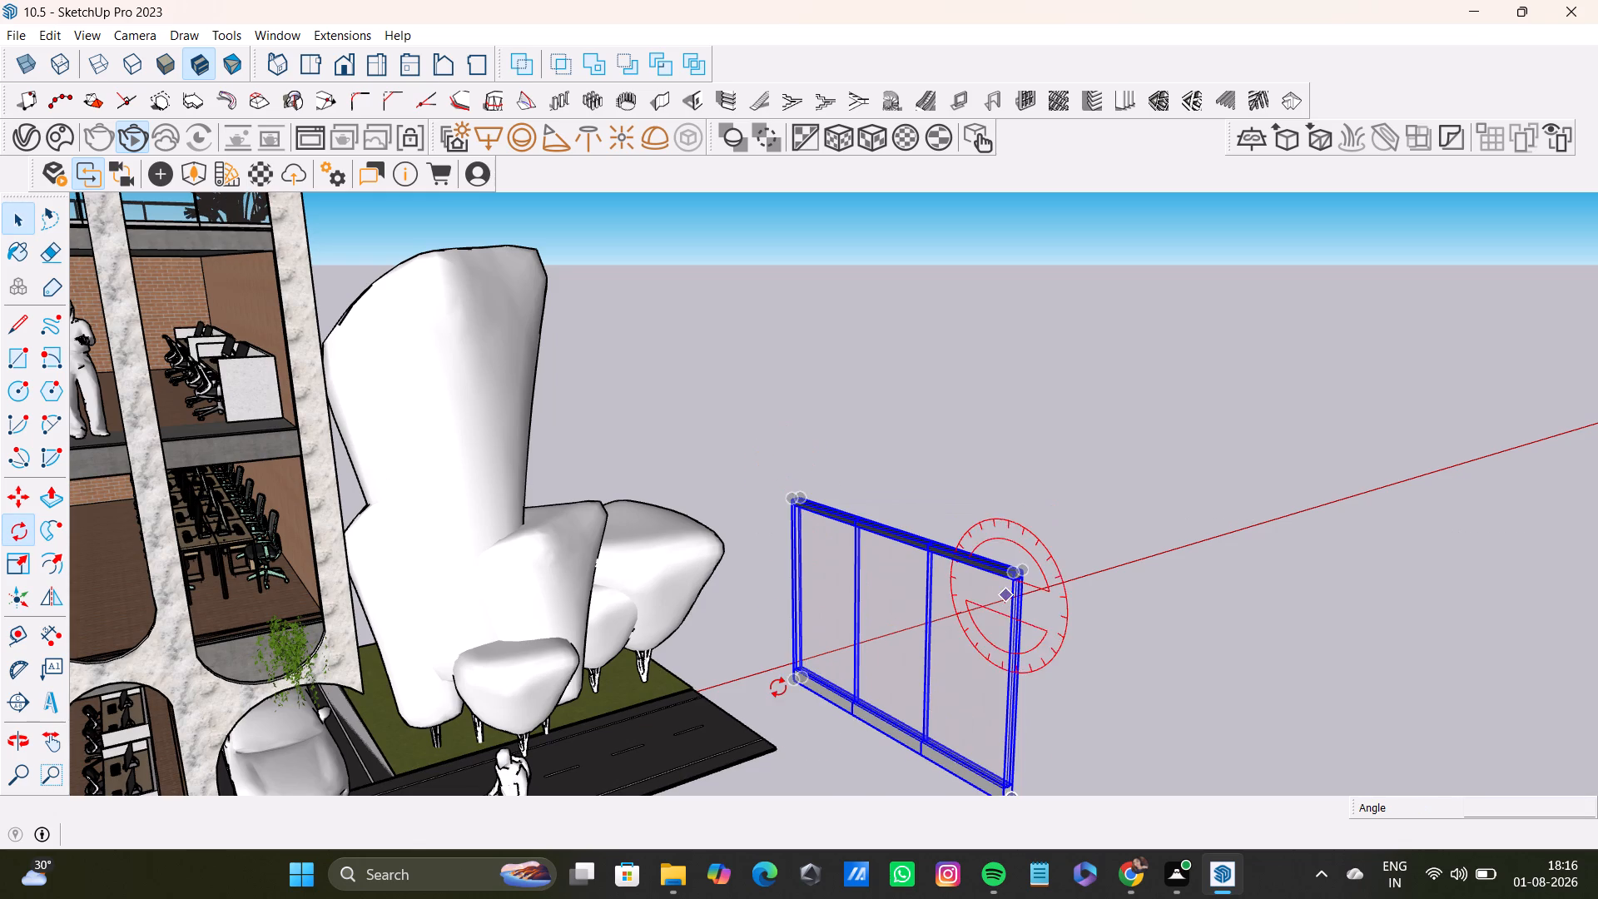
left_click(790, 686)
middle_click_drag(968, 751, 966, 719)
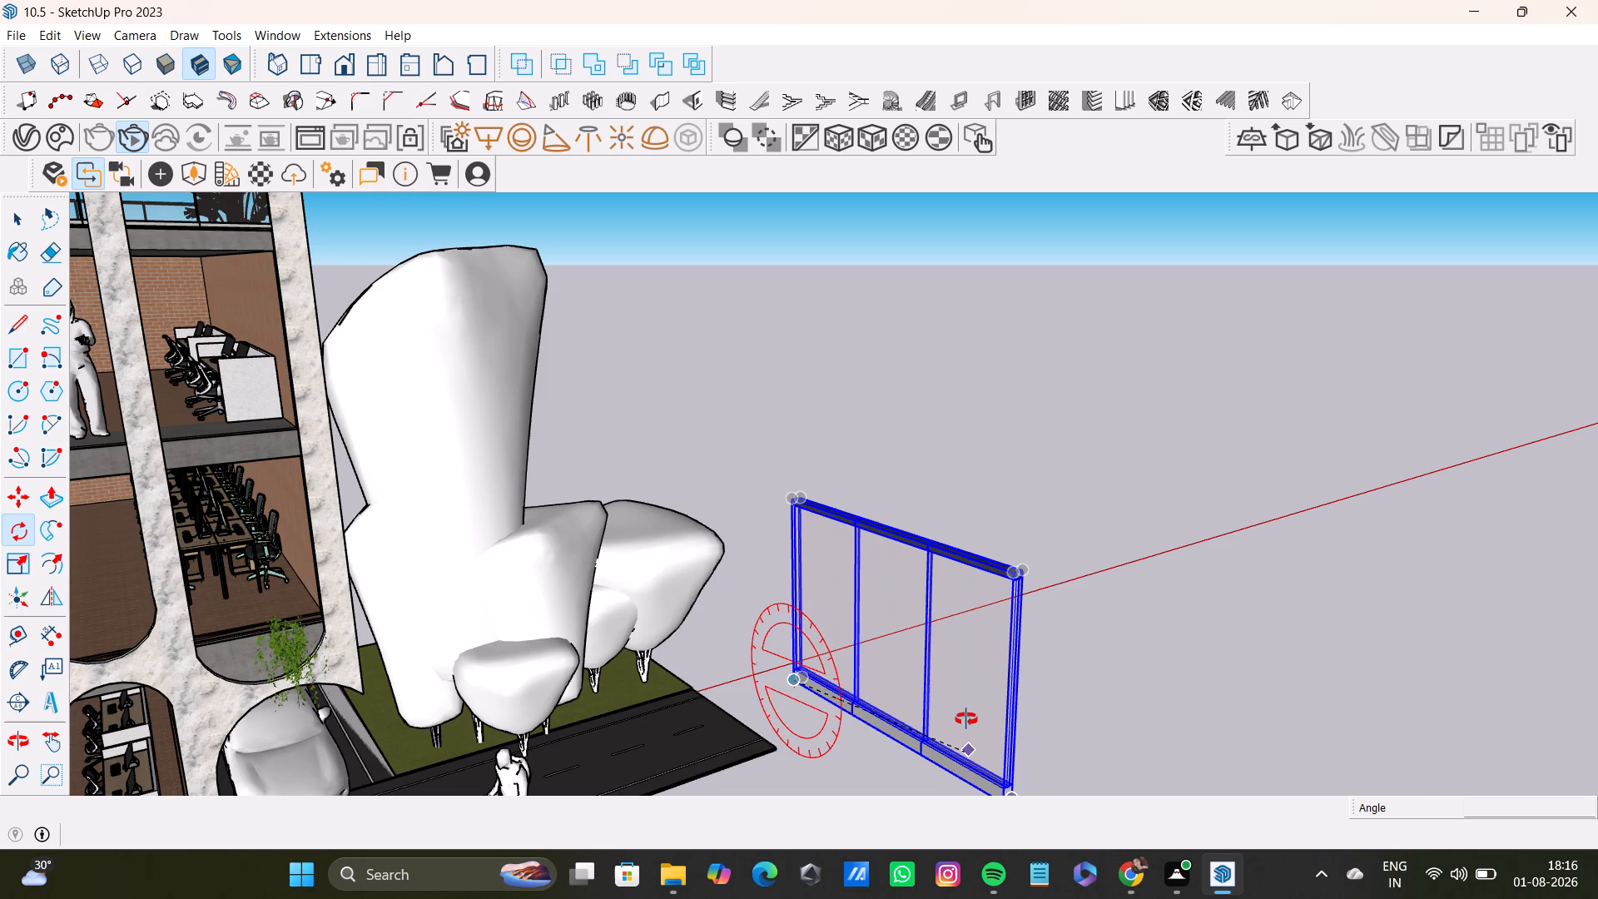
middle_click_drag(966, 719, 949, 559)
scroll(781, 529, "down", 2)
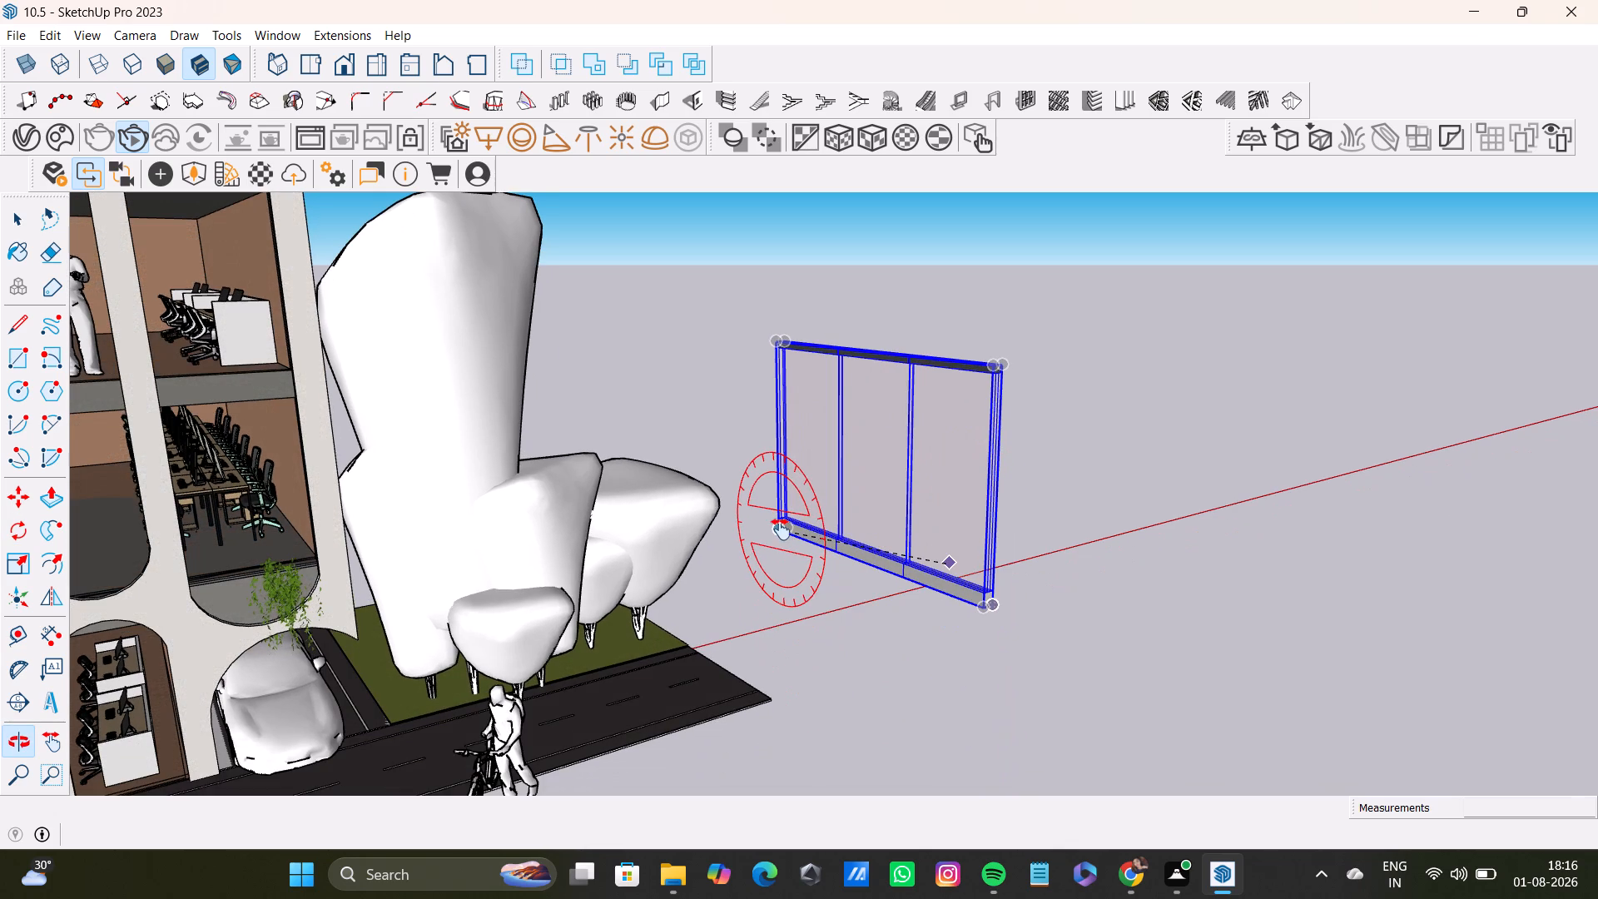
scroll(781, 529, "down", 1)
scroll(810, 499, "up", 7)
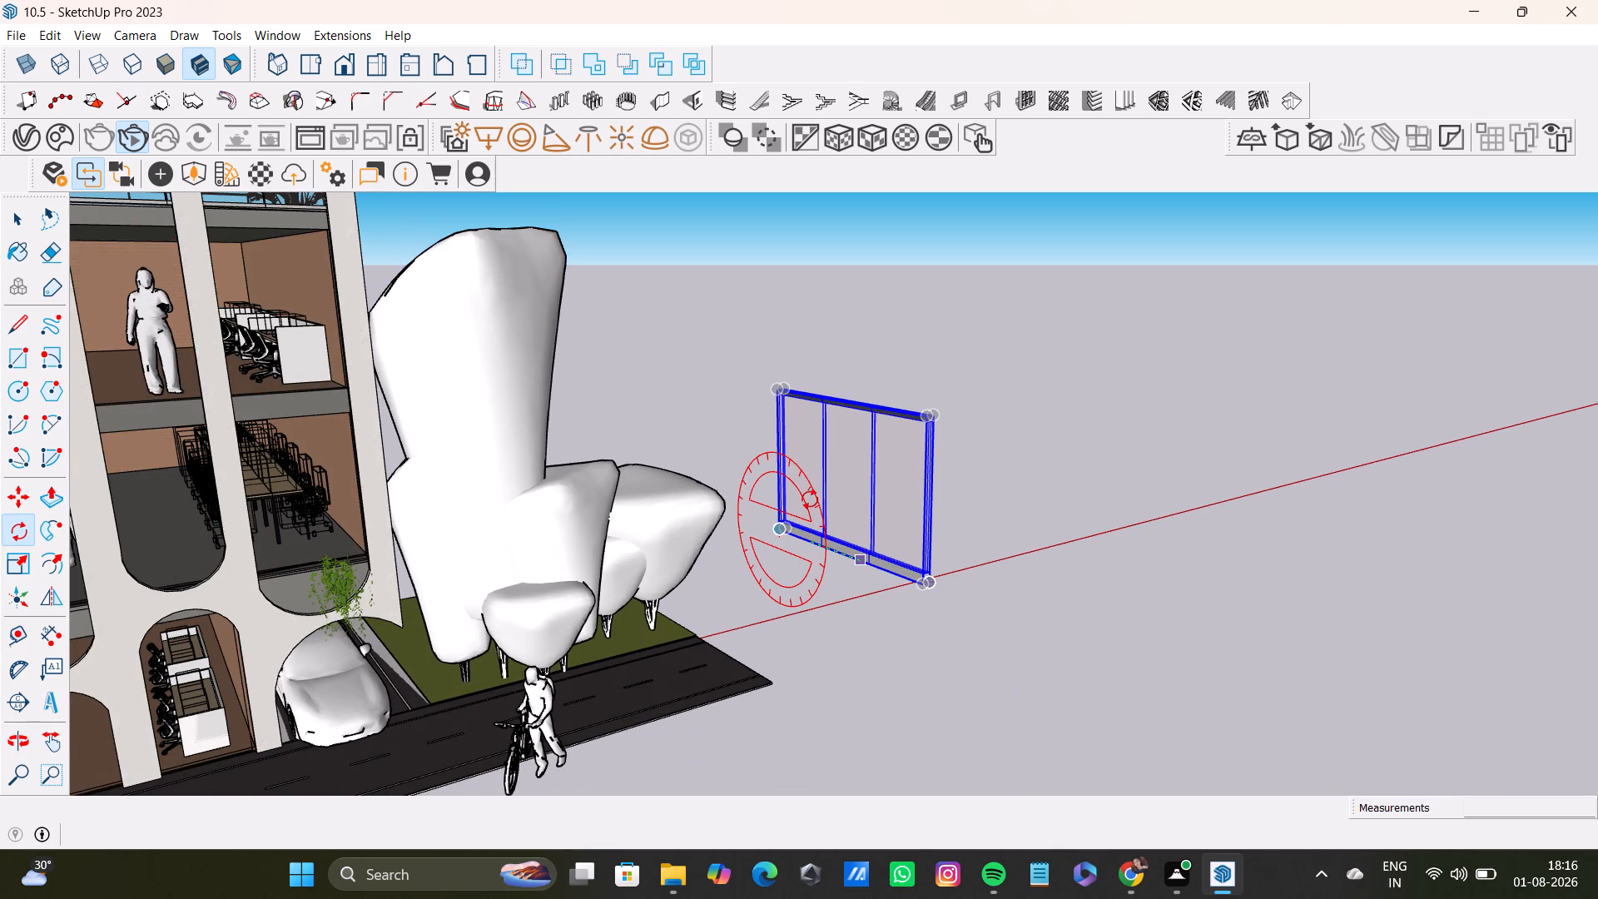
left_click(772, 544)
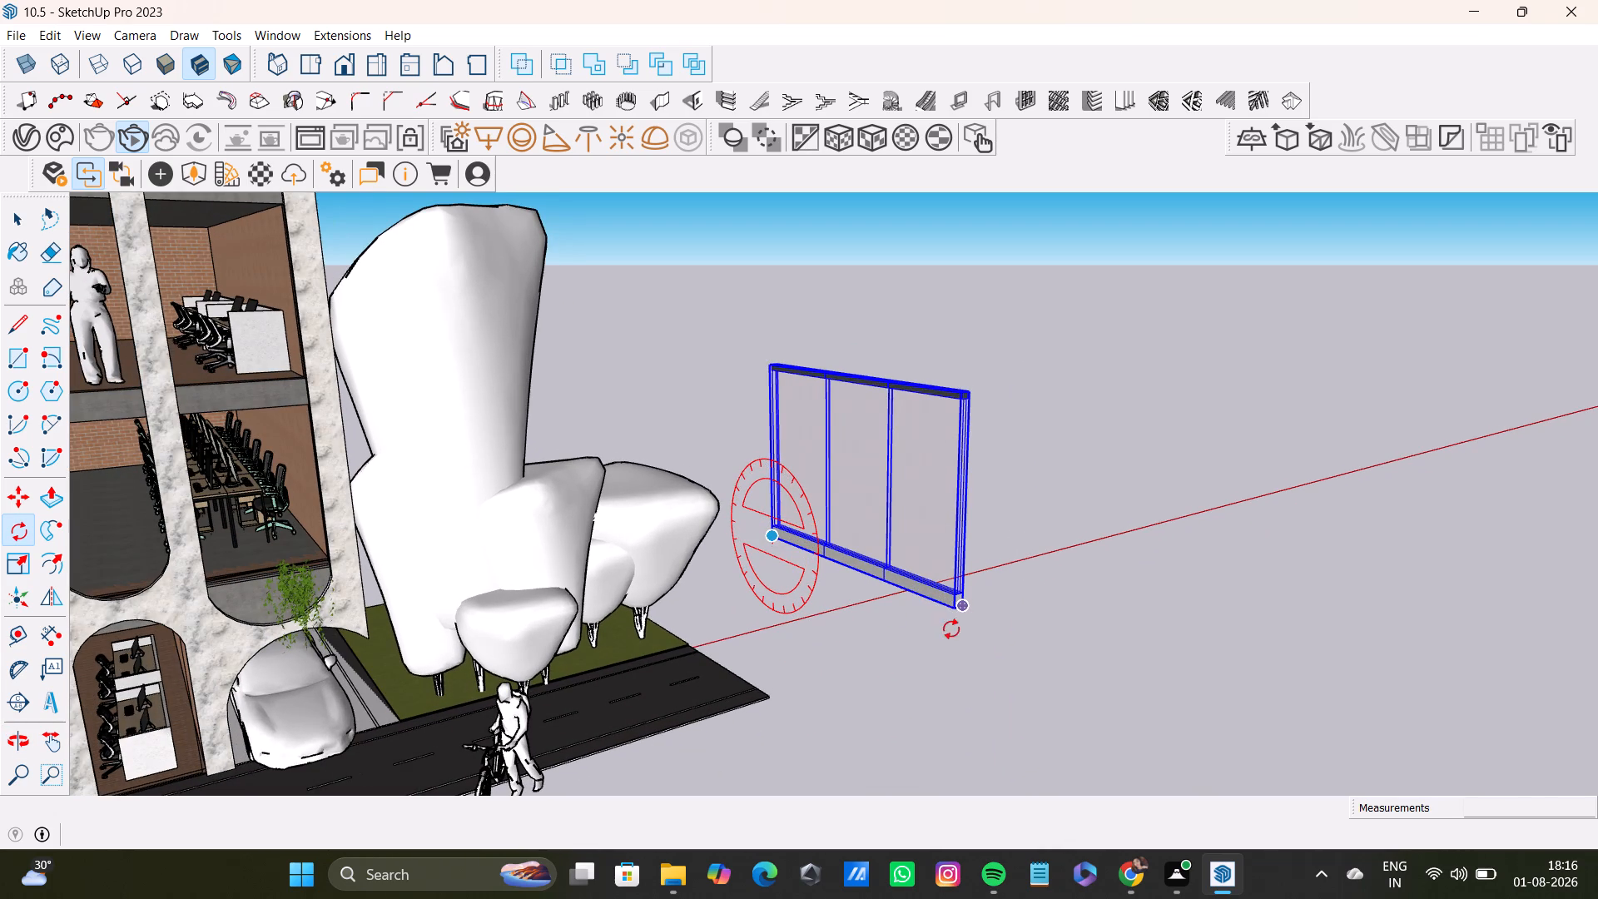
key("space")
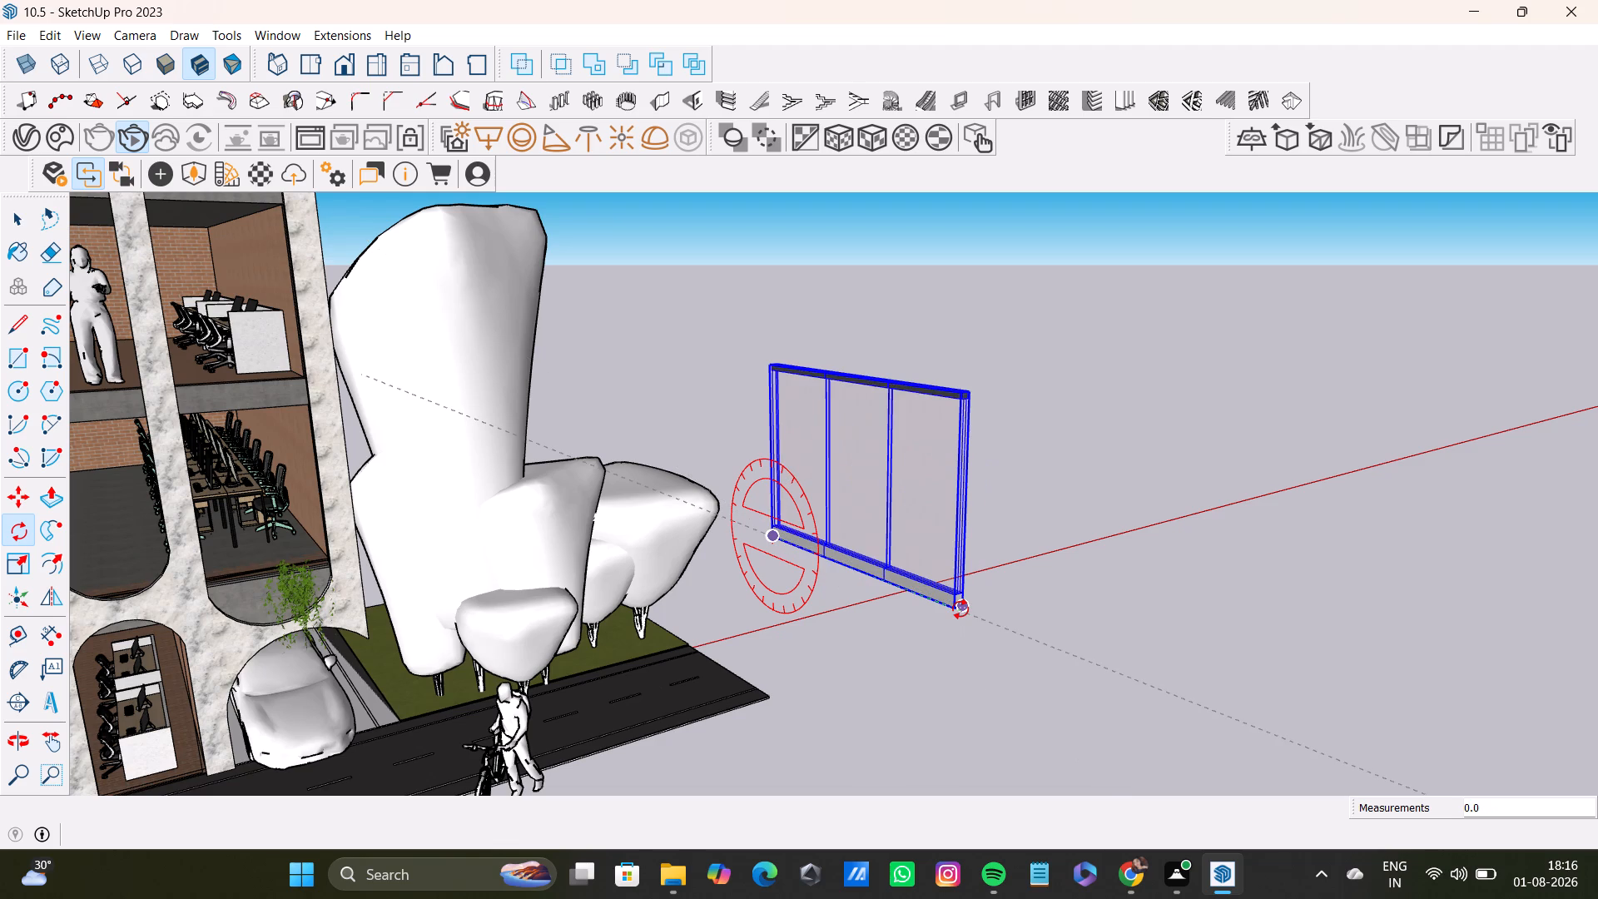
Rotate the copied railing 90 degrees about the vertical axis, pivoting on its bottom corner.
key("q")
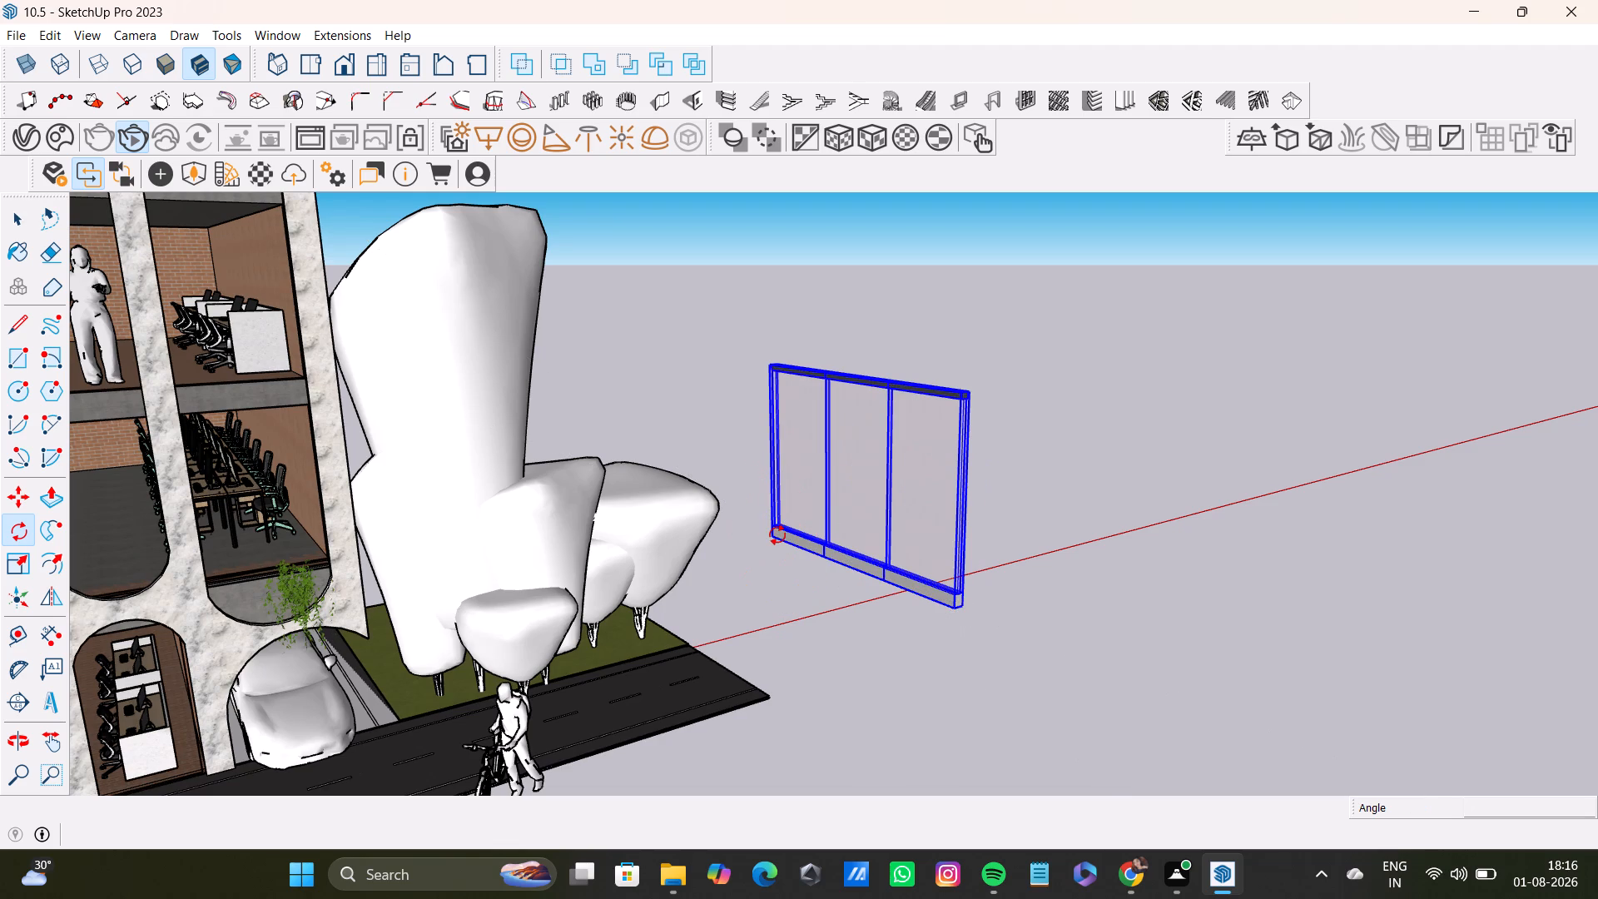
left_click(777, 535)
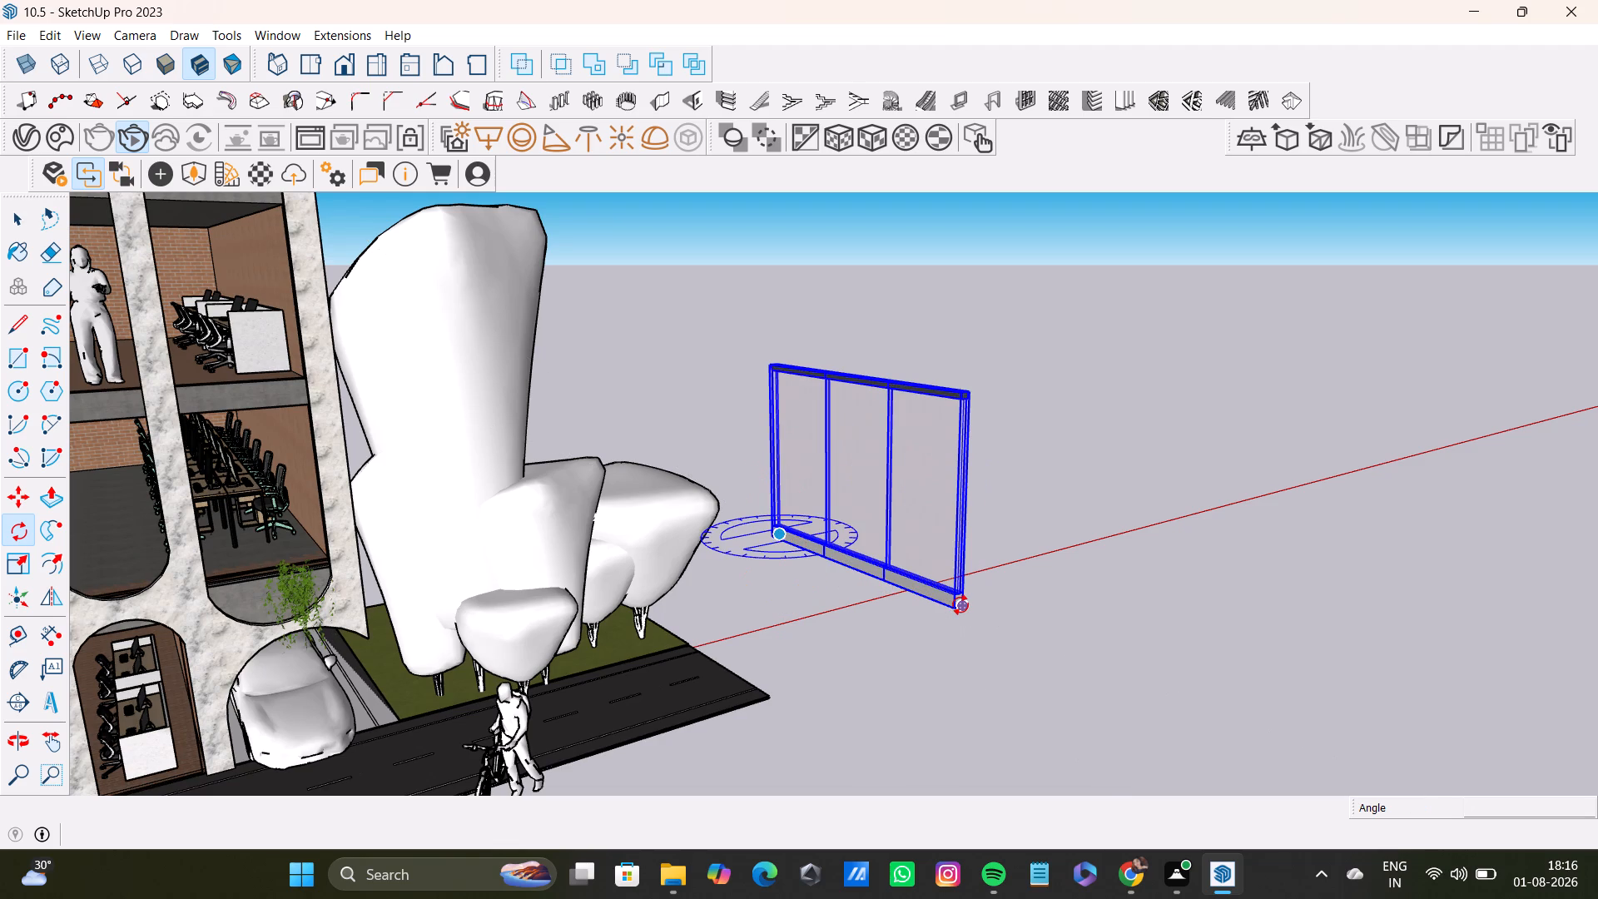
left_click(960, 605)
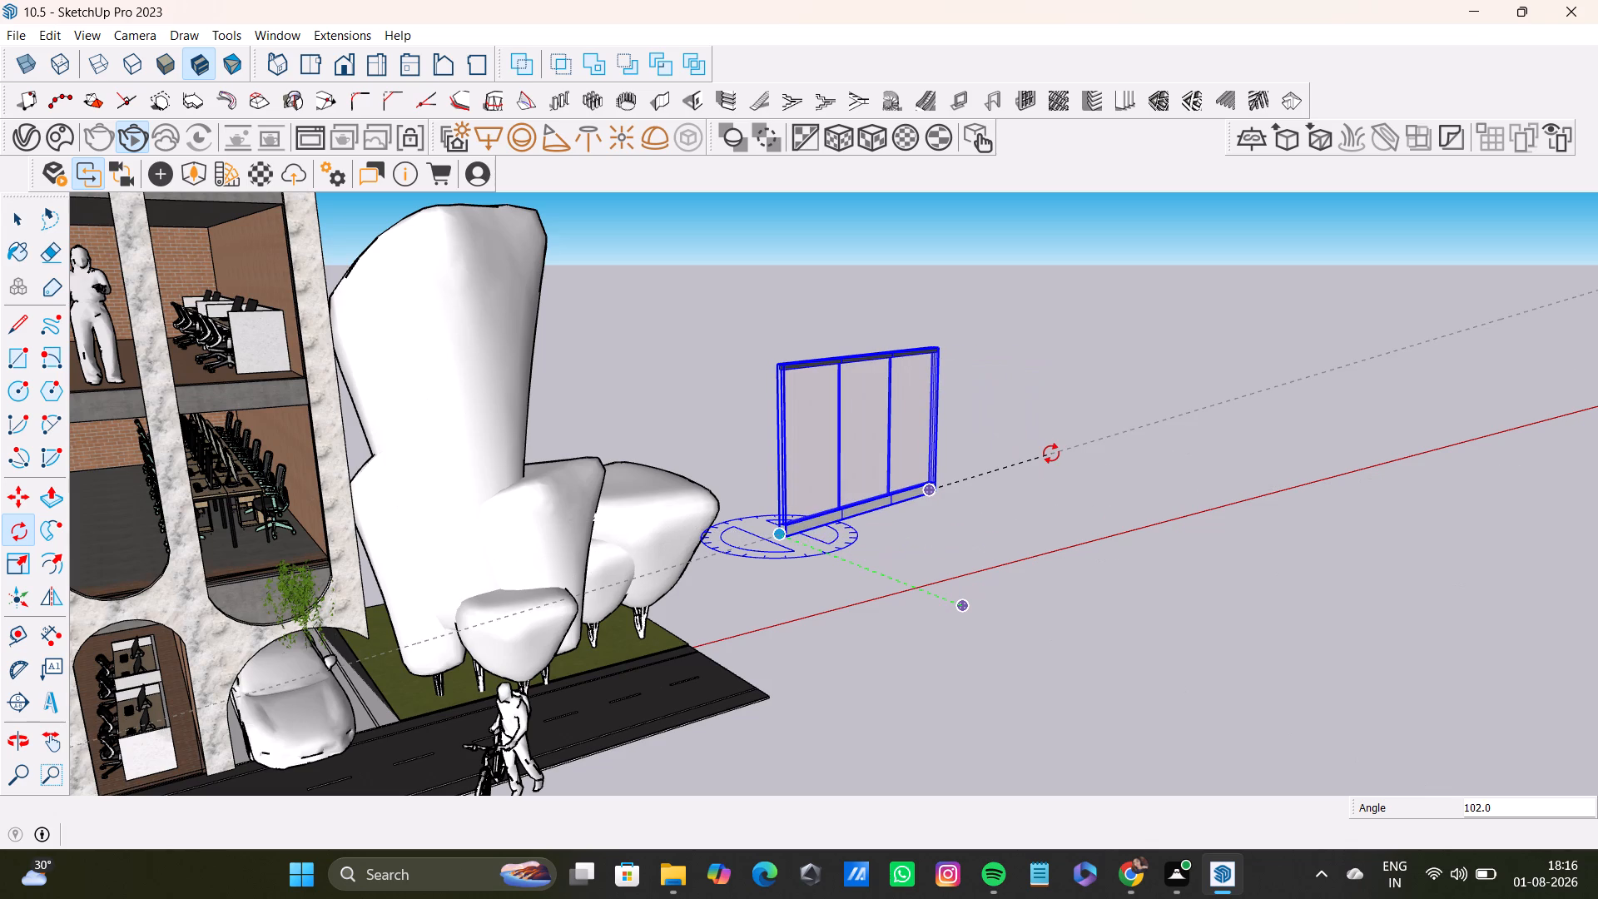
type("90")
key("Return")
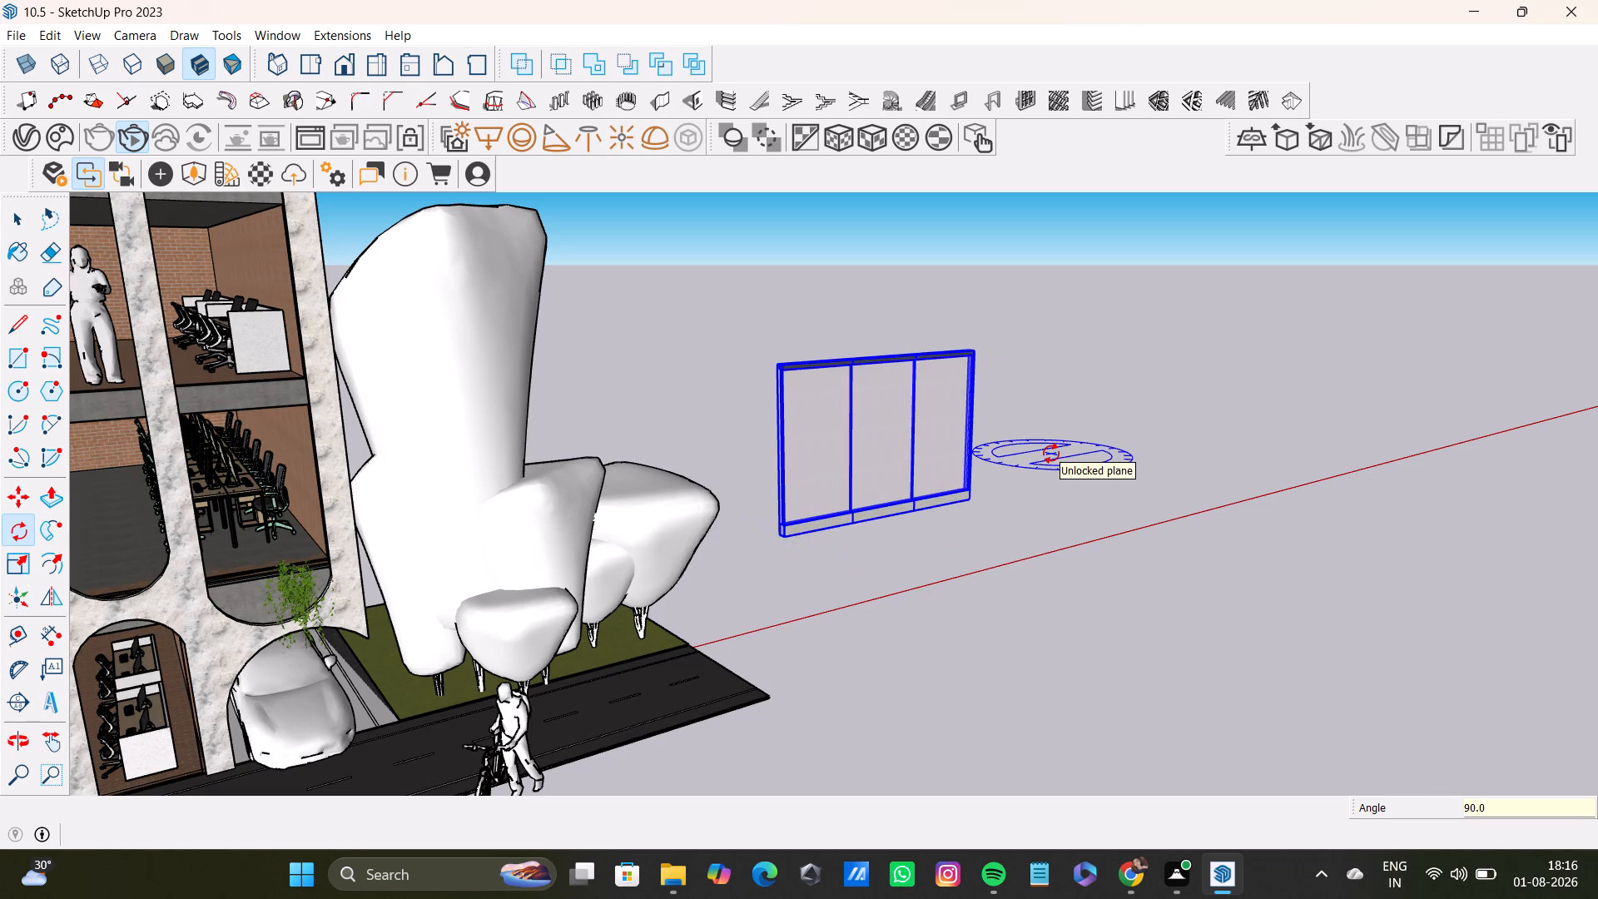
key("space")
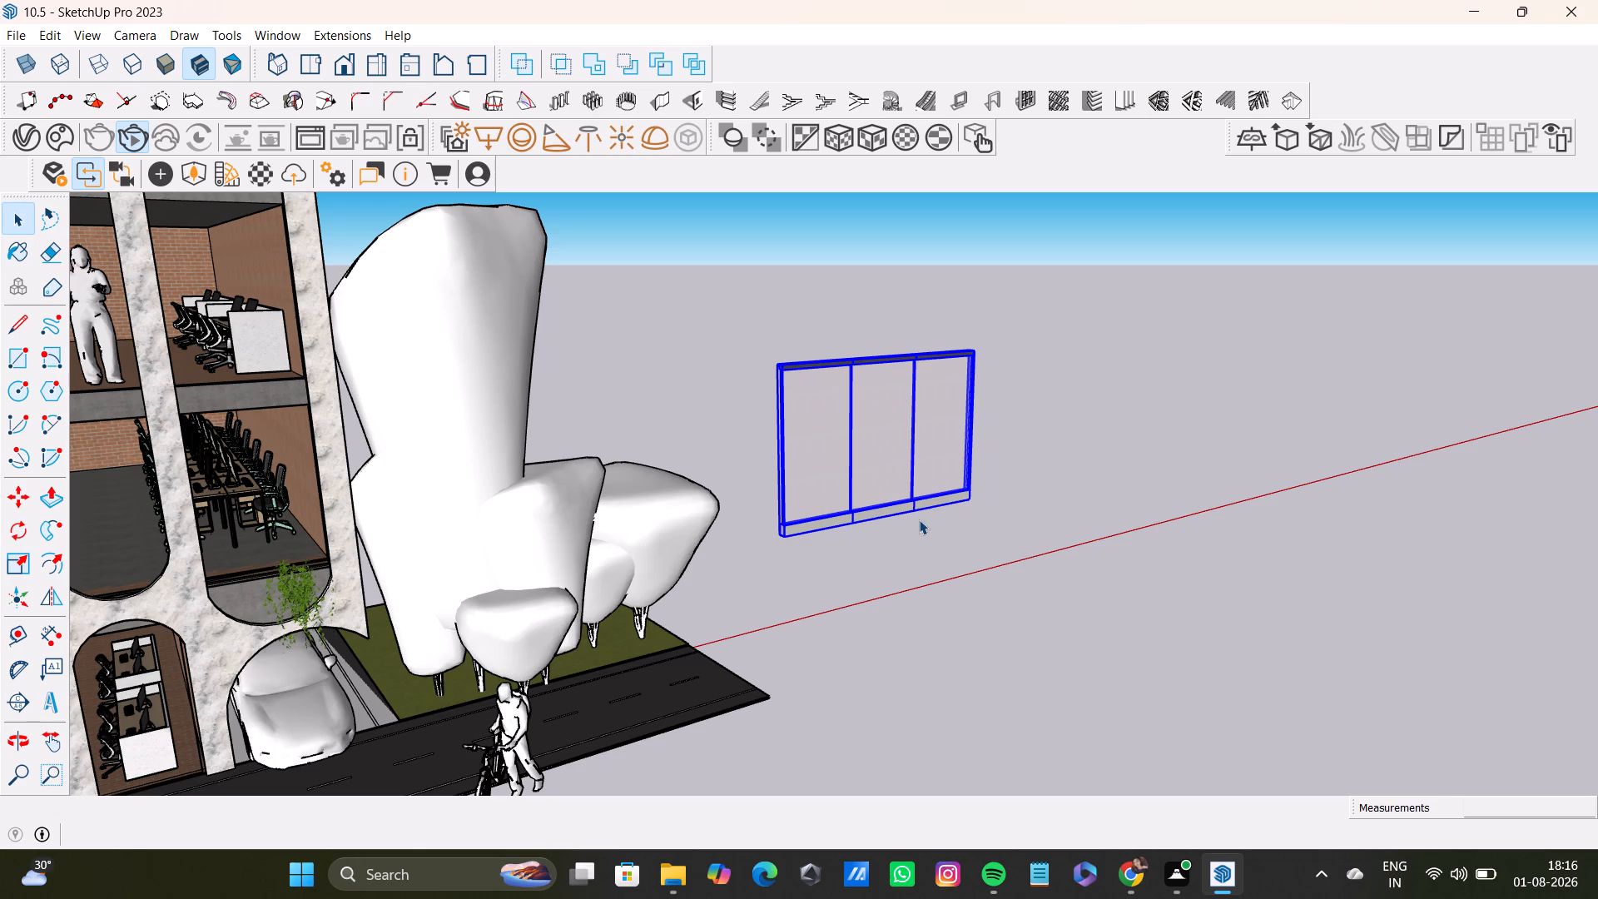
Move the rotated railing copy by its bottom corner, about 31' 8 1/8", within the open area beyond the trees.
key("m")
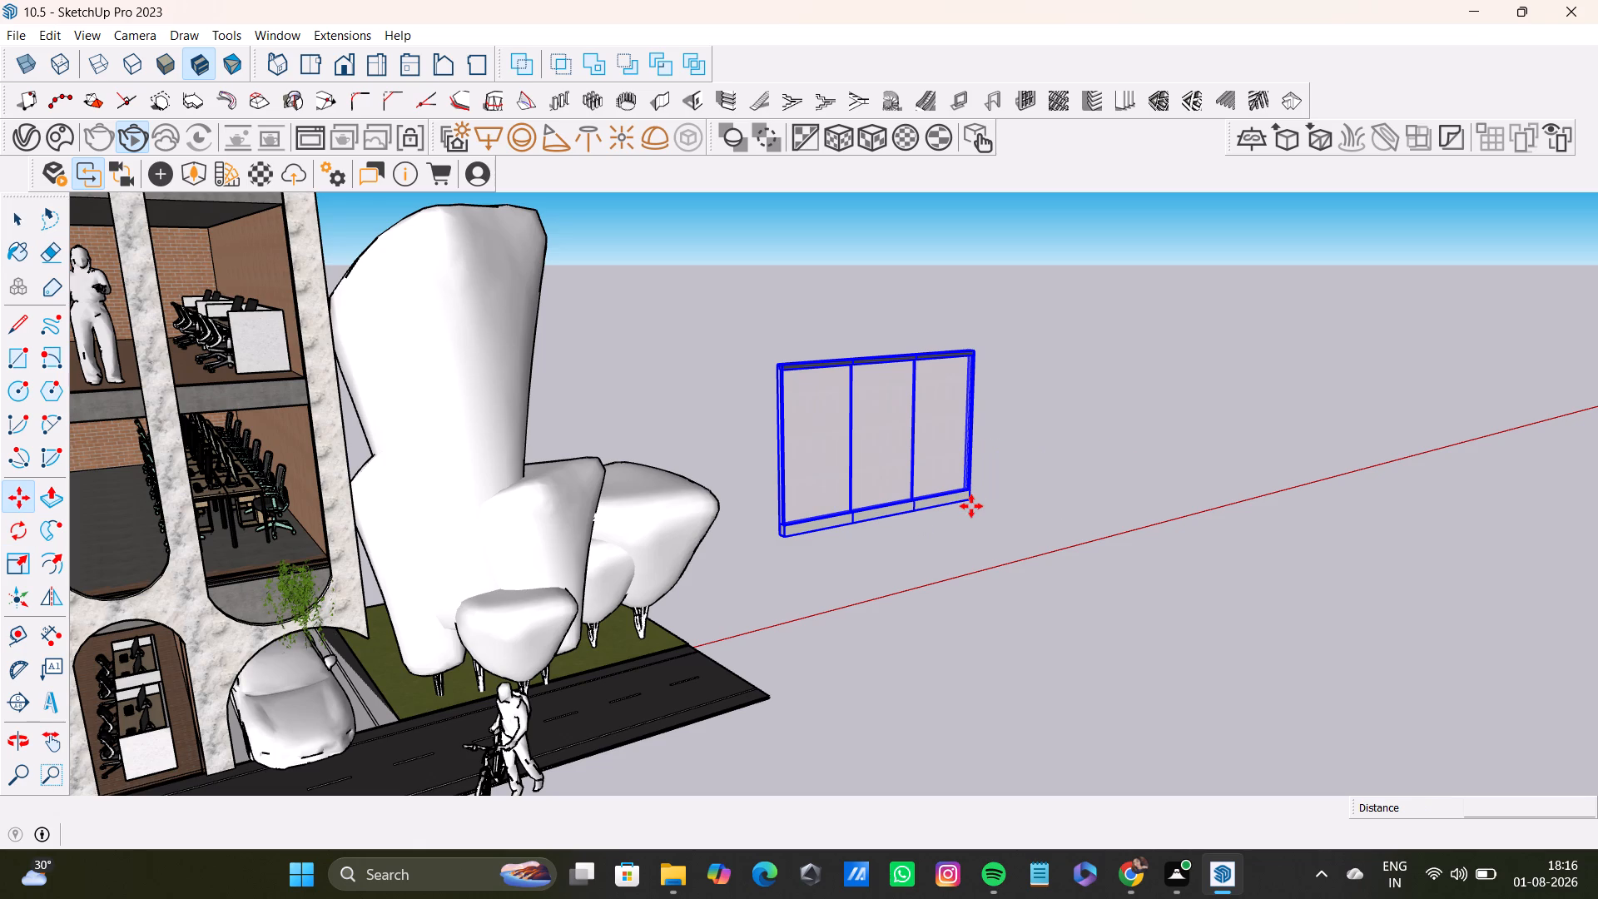
scroll(973, 505, "up", 11)
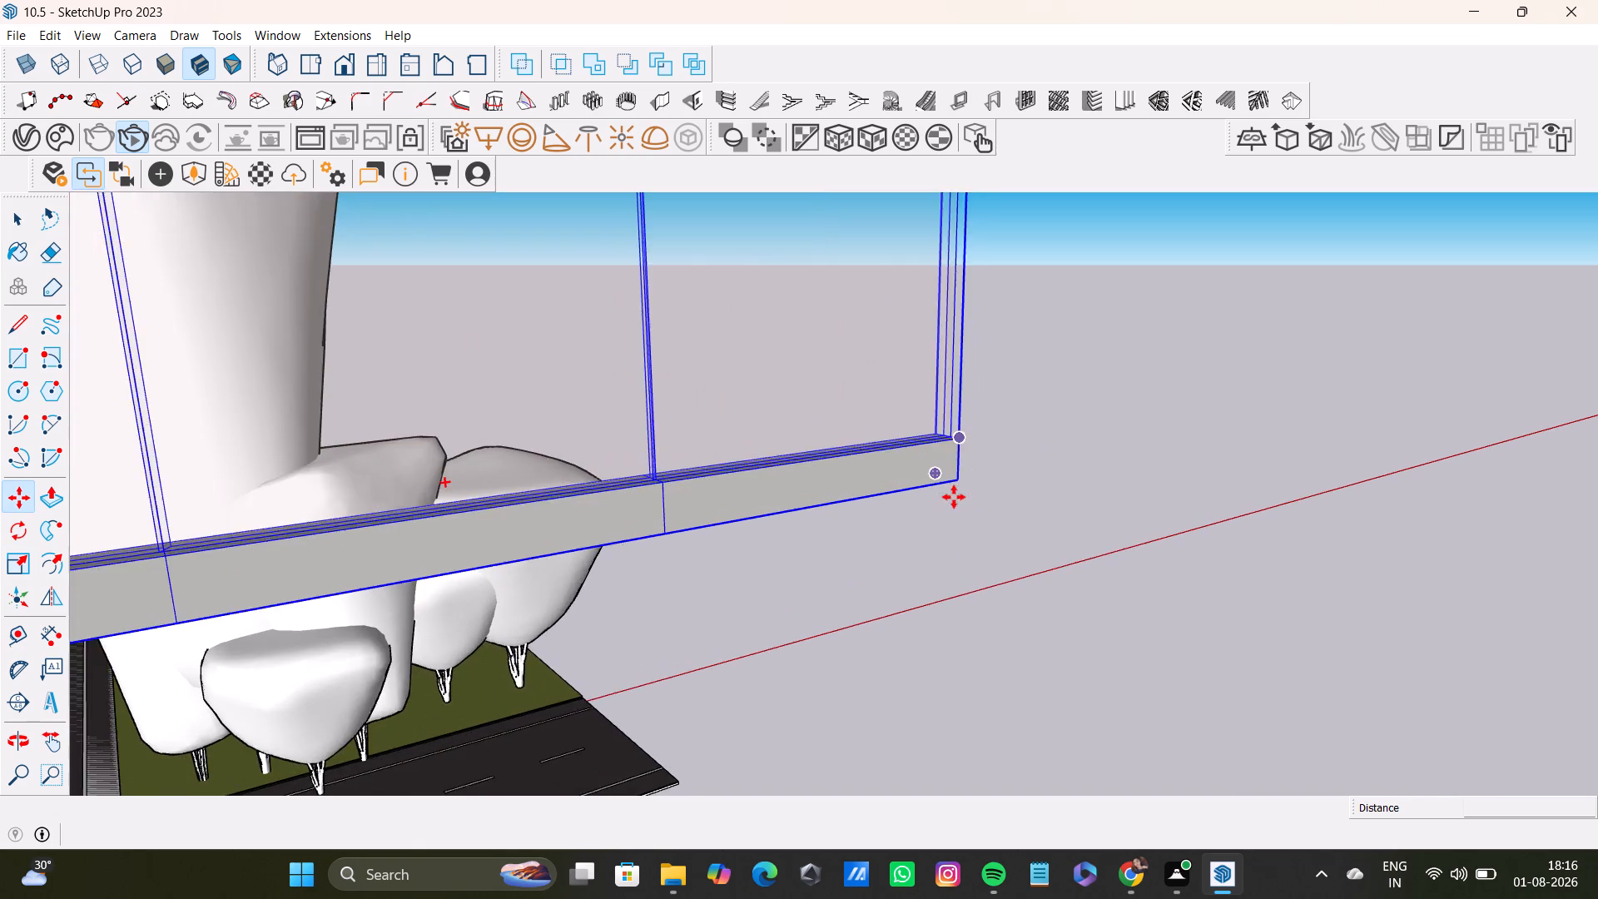
left_click(900, 389)
scroll(697, 554, "down", 4)
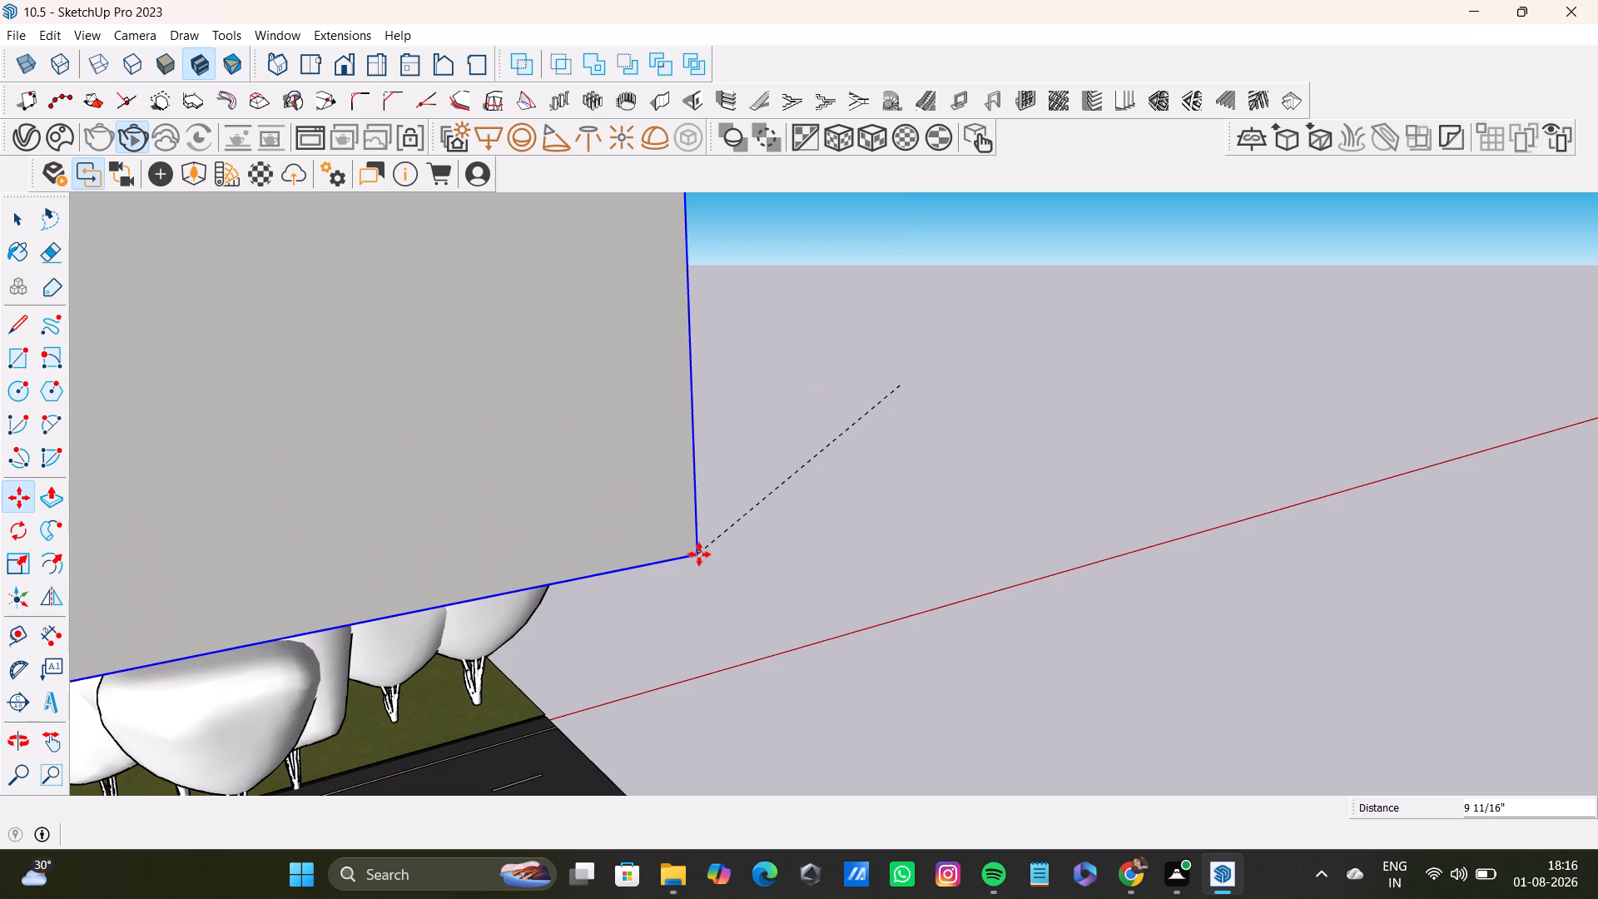
scroll(699, 554, "down", 20)
scroll(699, 554, "down", 4)
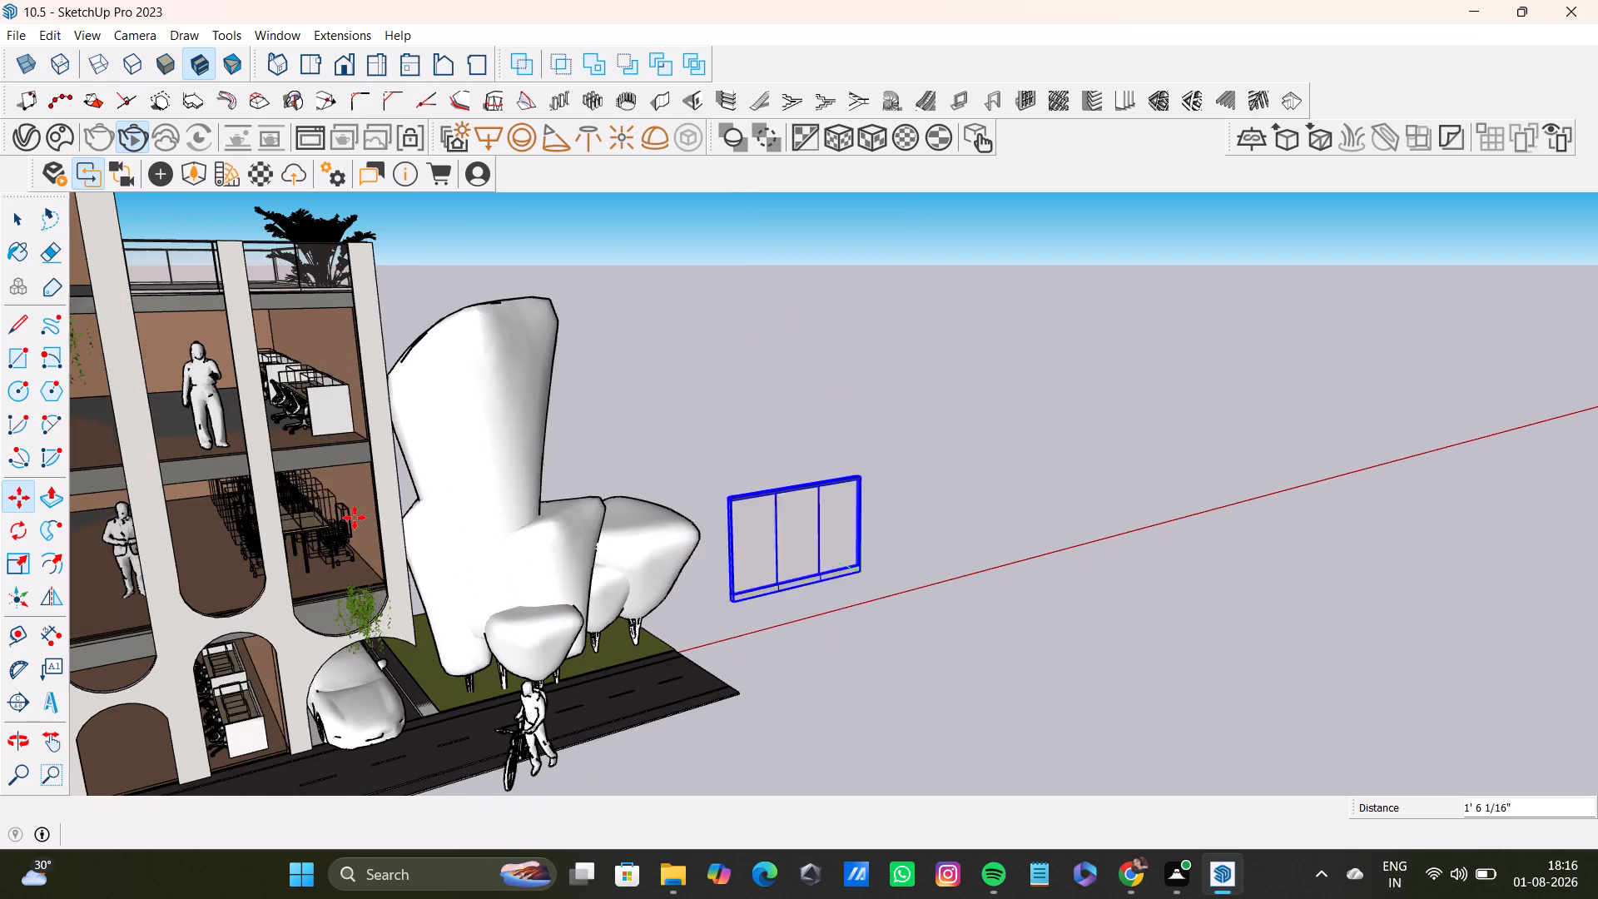
scroll(355, 518, "down", 3)
middle_click_drag(153, 494, 664, 514, "shift")
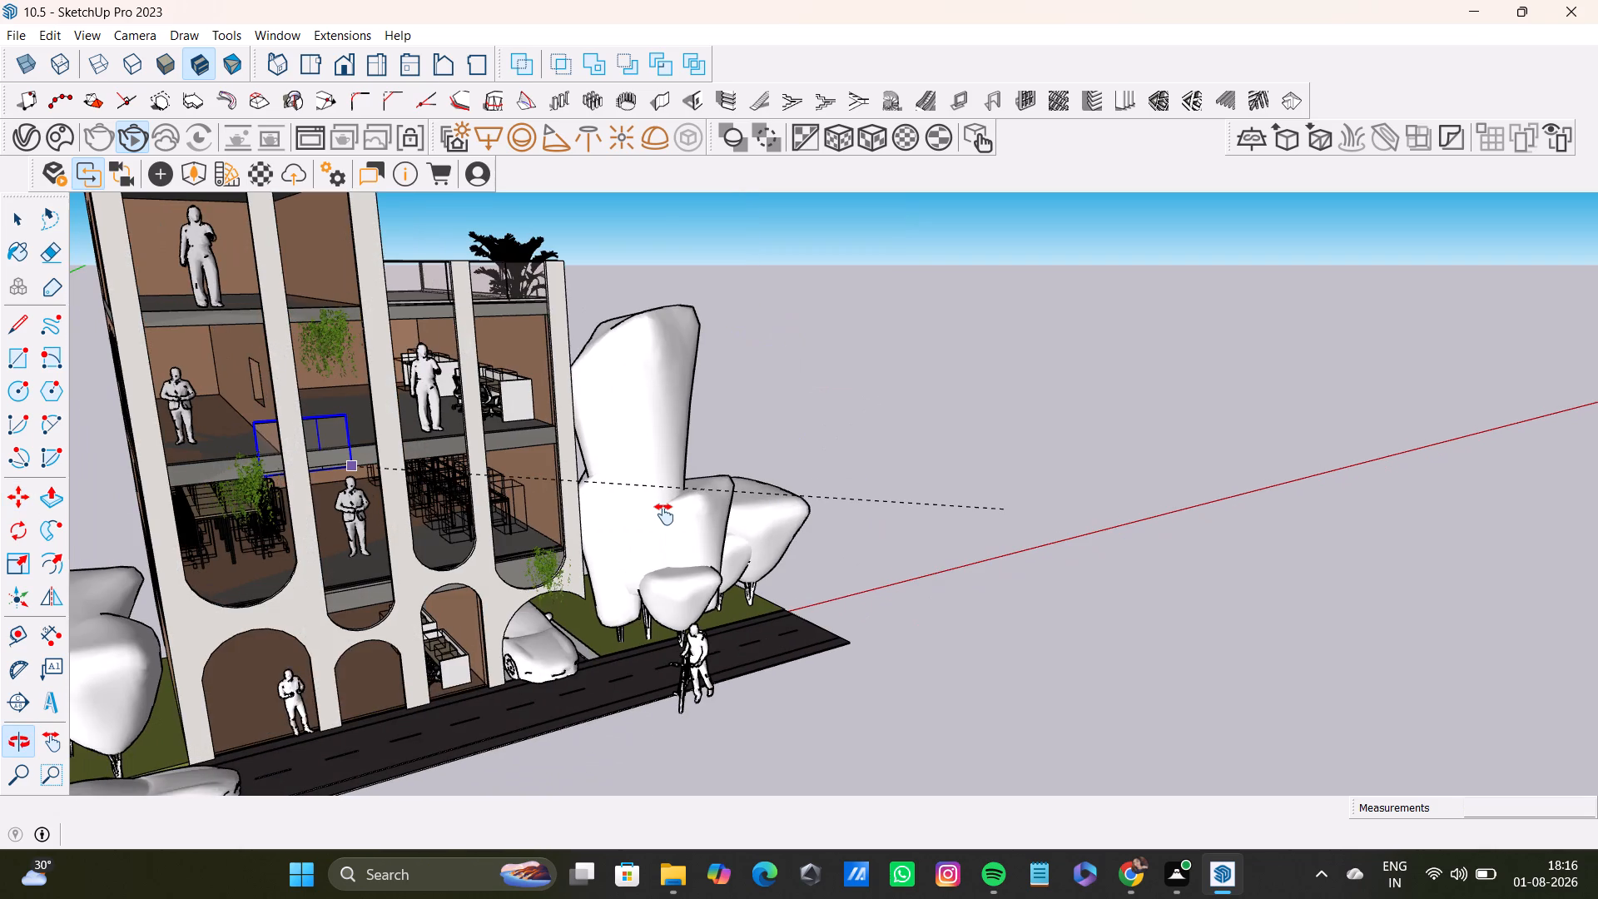
middle_click_drag(664, 514, 631, 519, "shift")
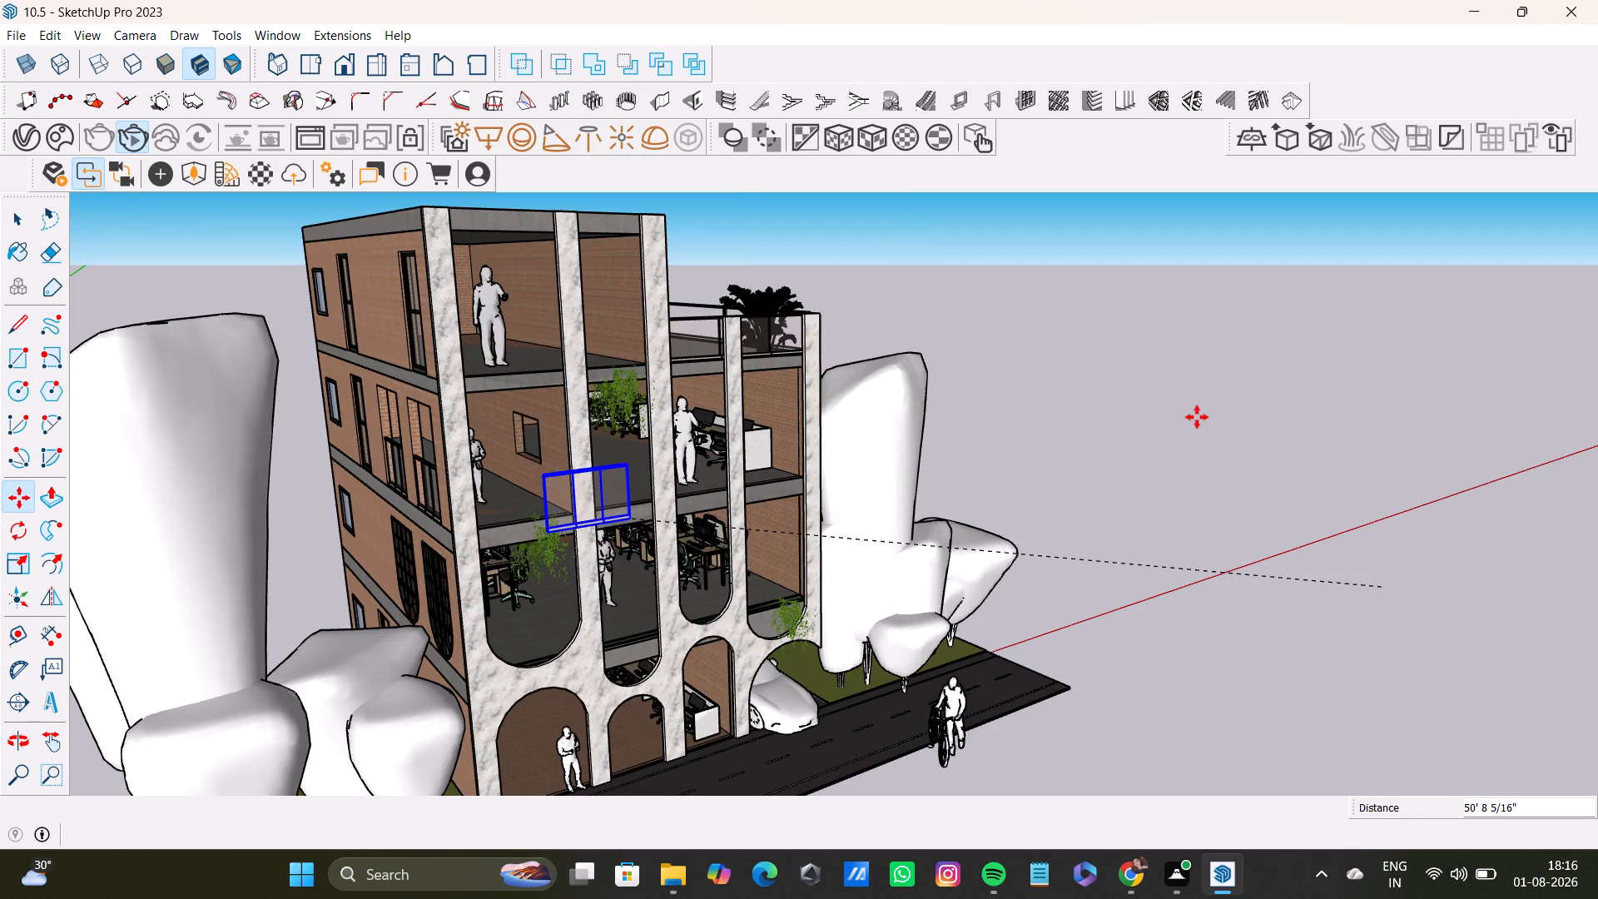
left_click(1172, 475)
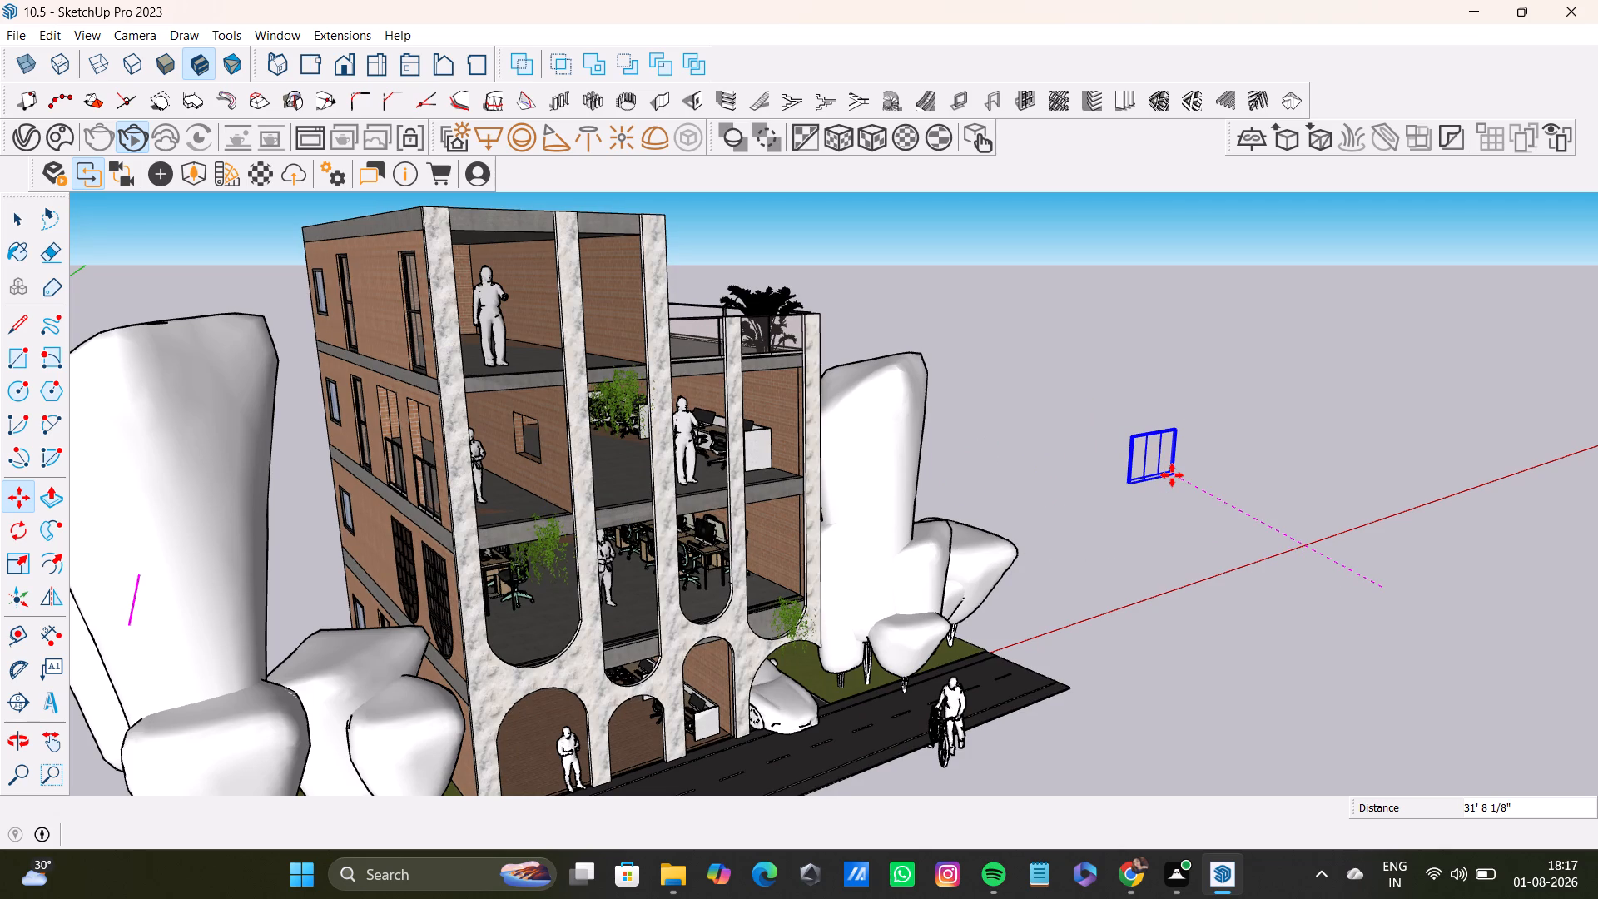
key("space")
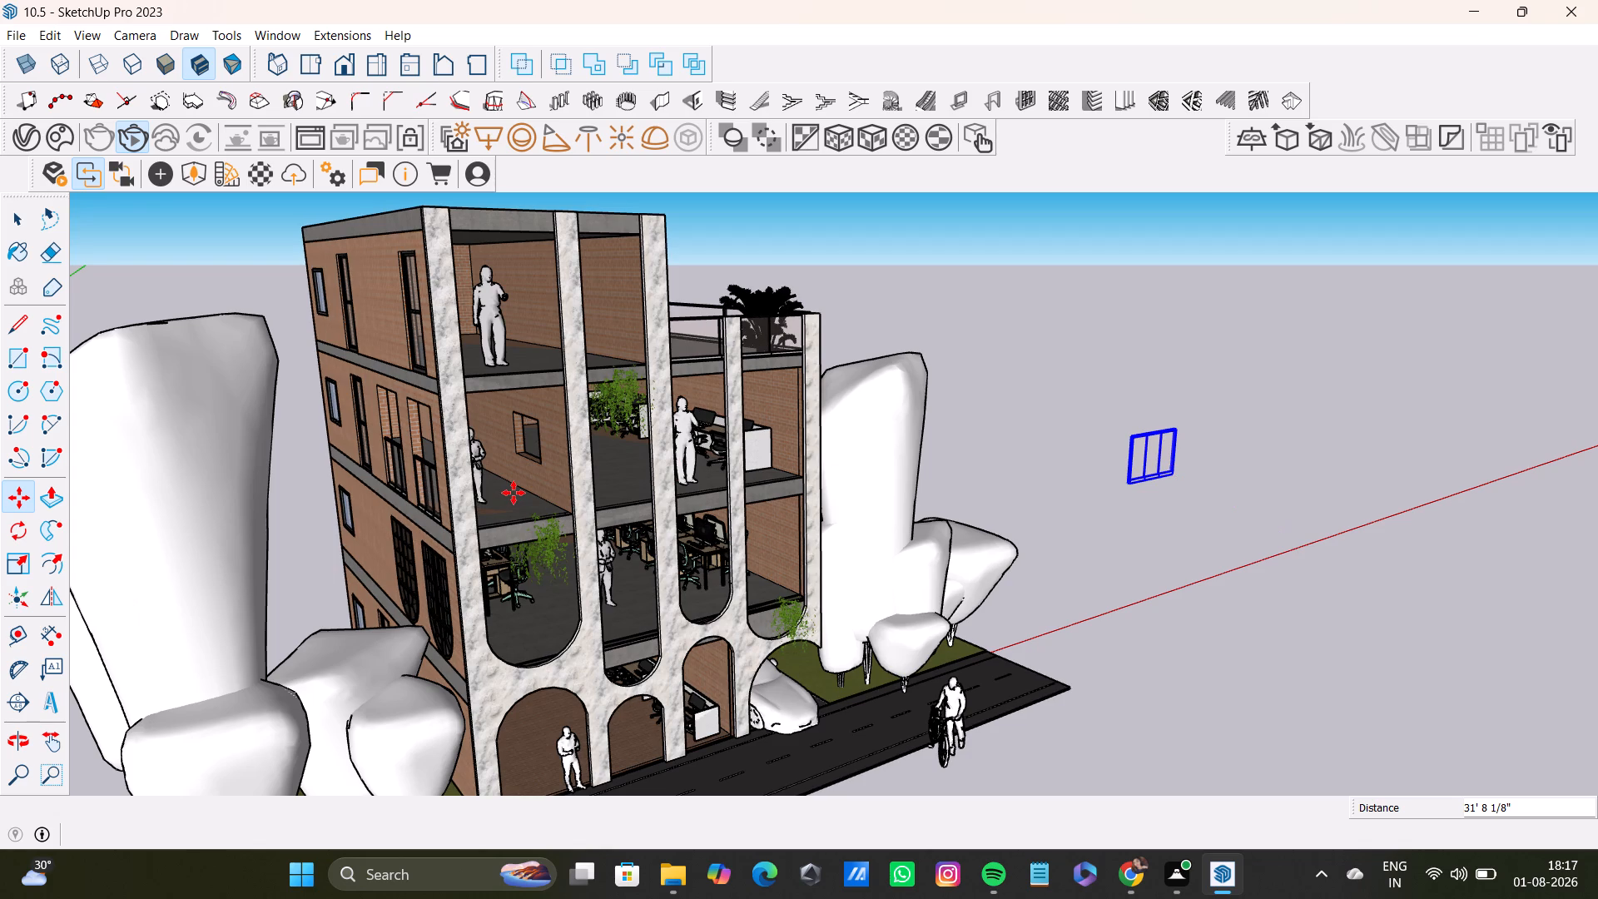
Hide the large face spanning the facade's two tall bays nearest the brick side wall.
left_click(514, 493)
left_click(514, 493)
right_click(494, 424)
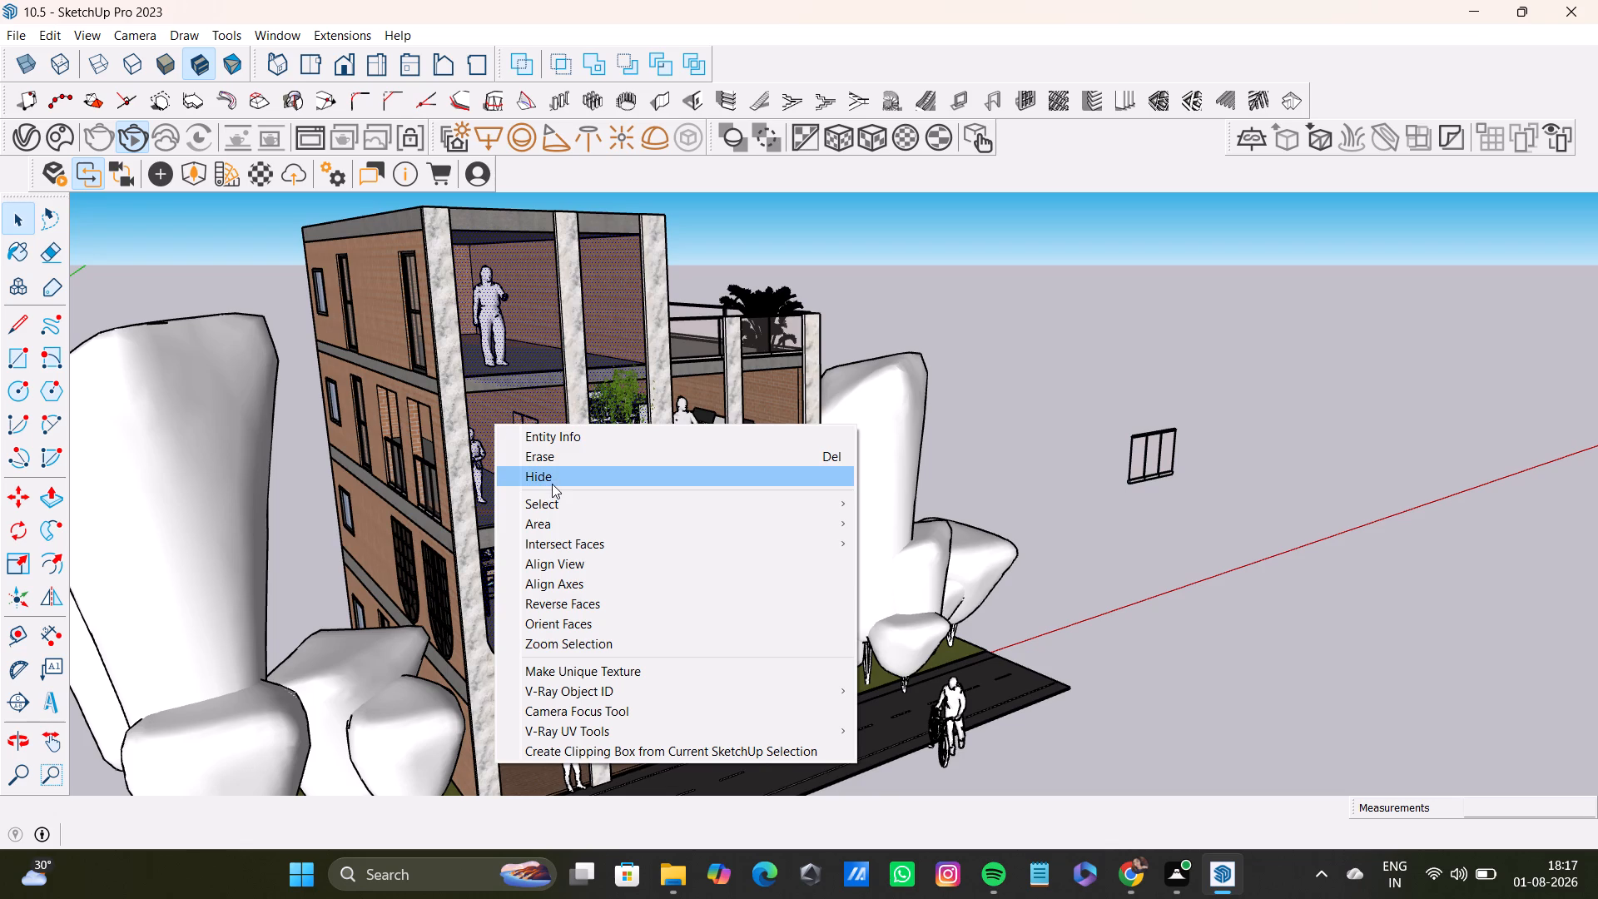
left_click(552, 484)
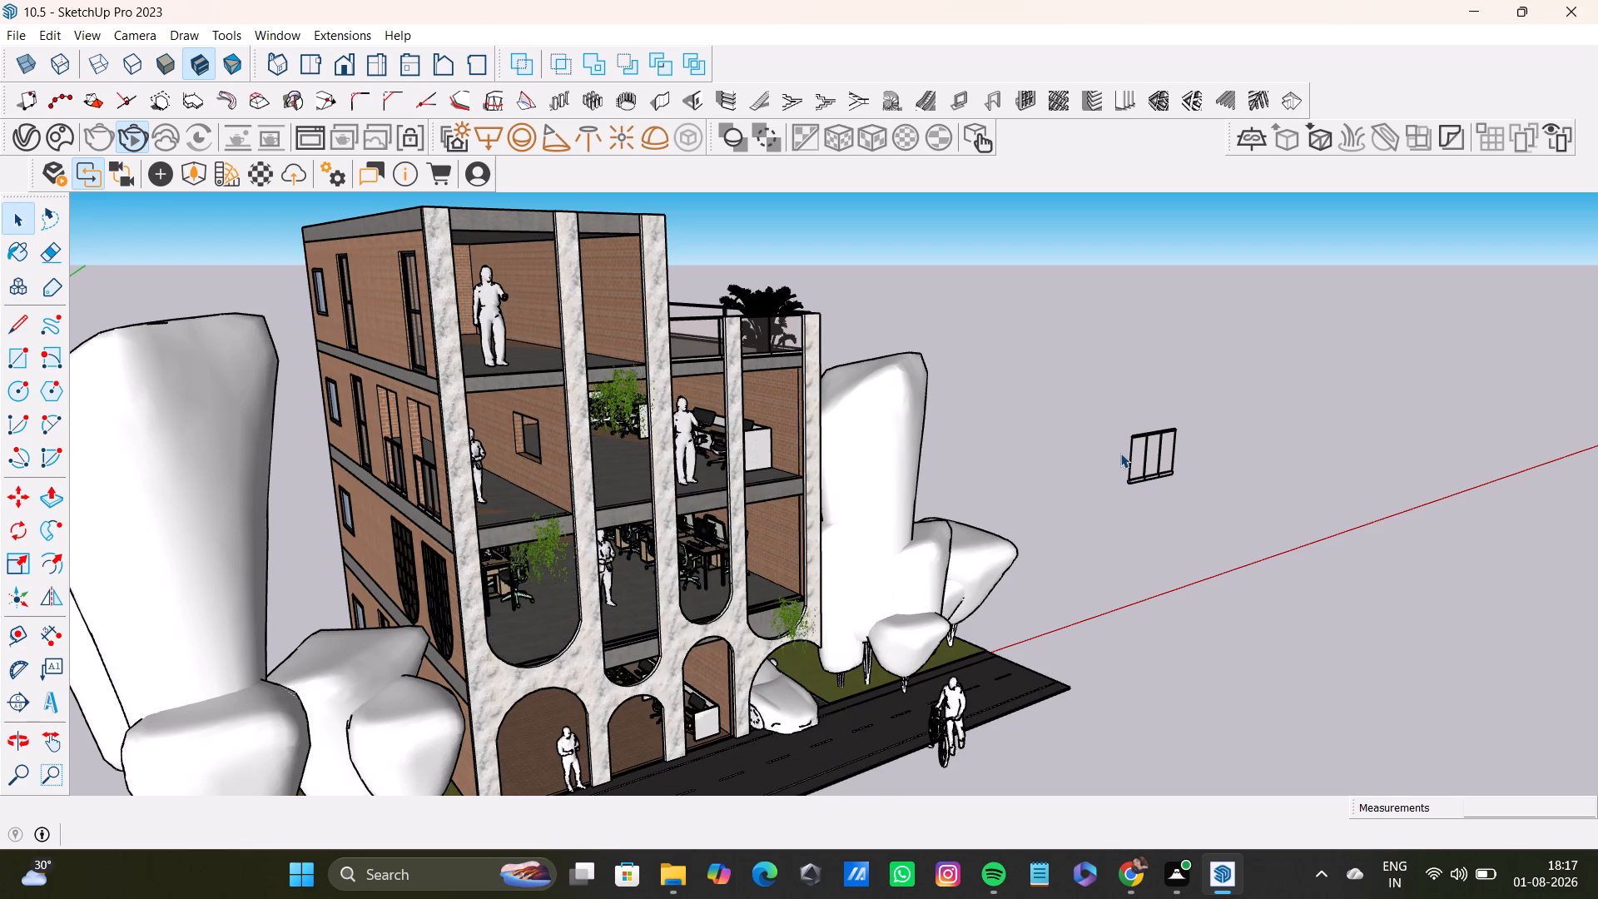
Move the rotated railing by its bottom corner about 54' 2" to the slab edge in the end bay beside the side wall, one floor below the top.
left_click(1143, 464)
scroll(1127, 493, "up", 9)
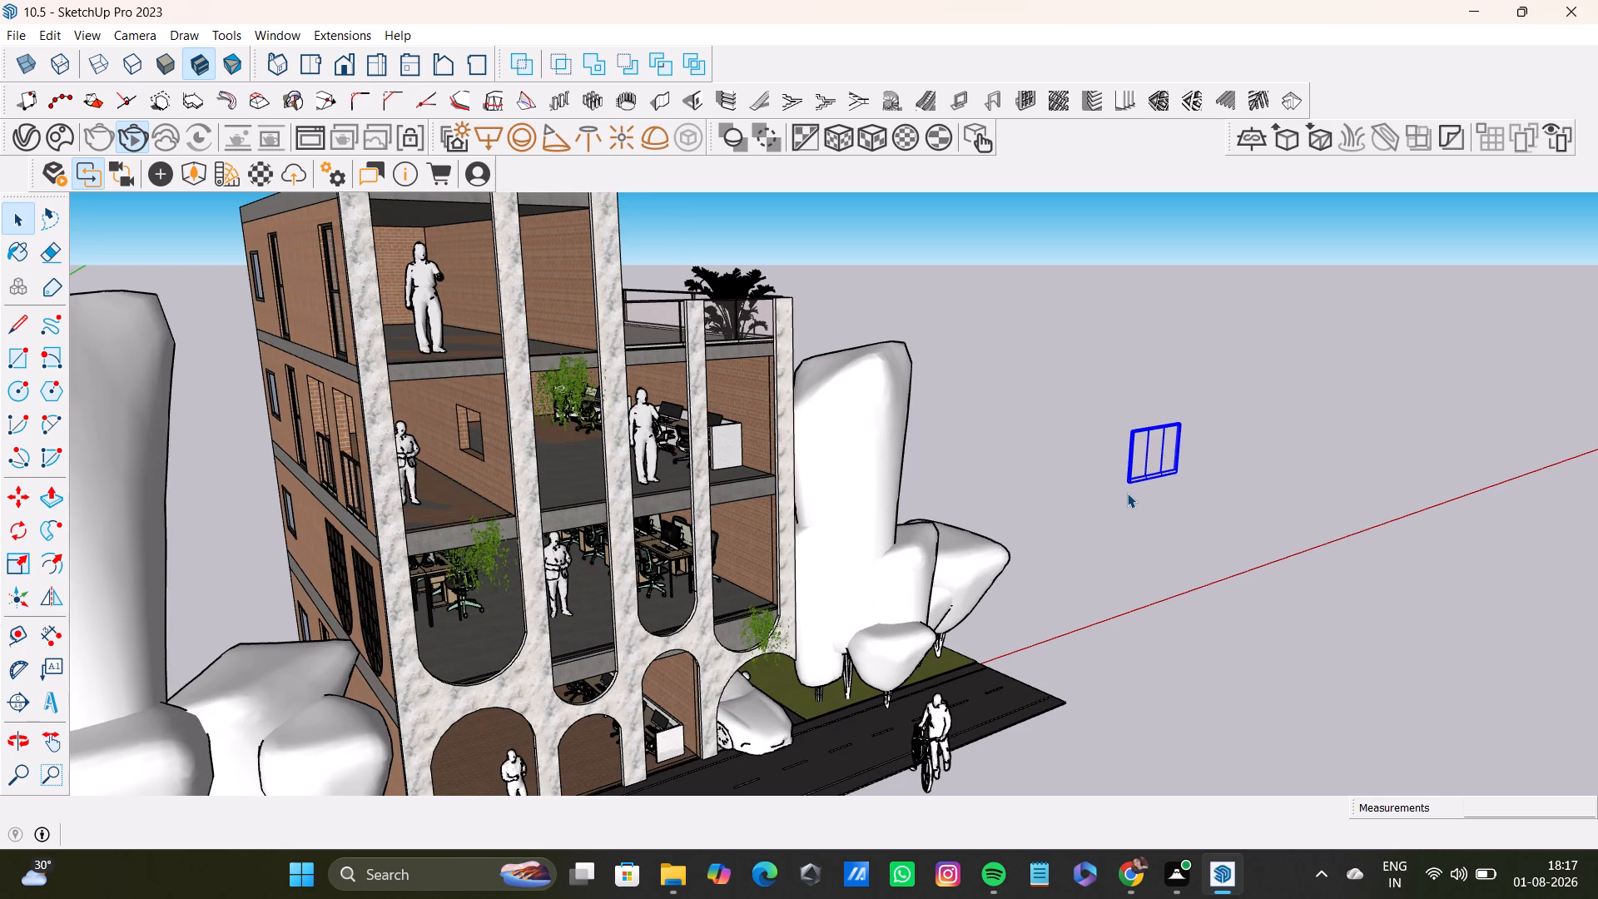
scroll(1127, 493, "up", 16)
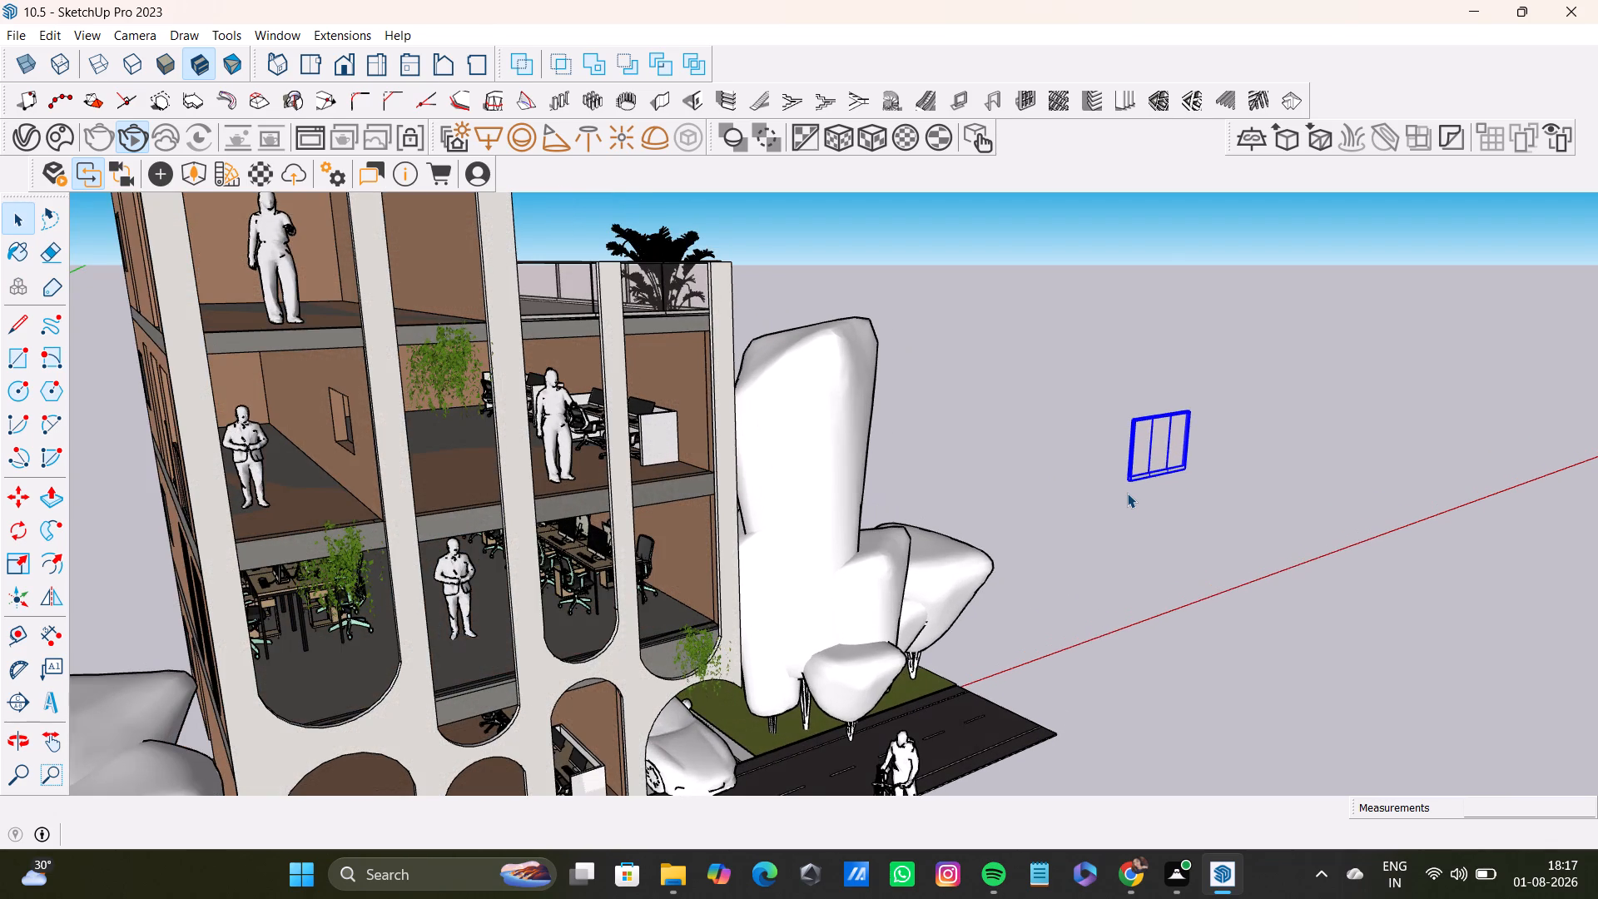
scroll(1127, 493, "up", 20)
scroll(1127, 493, "up", 5)
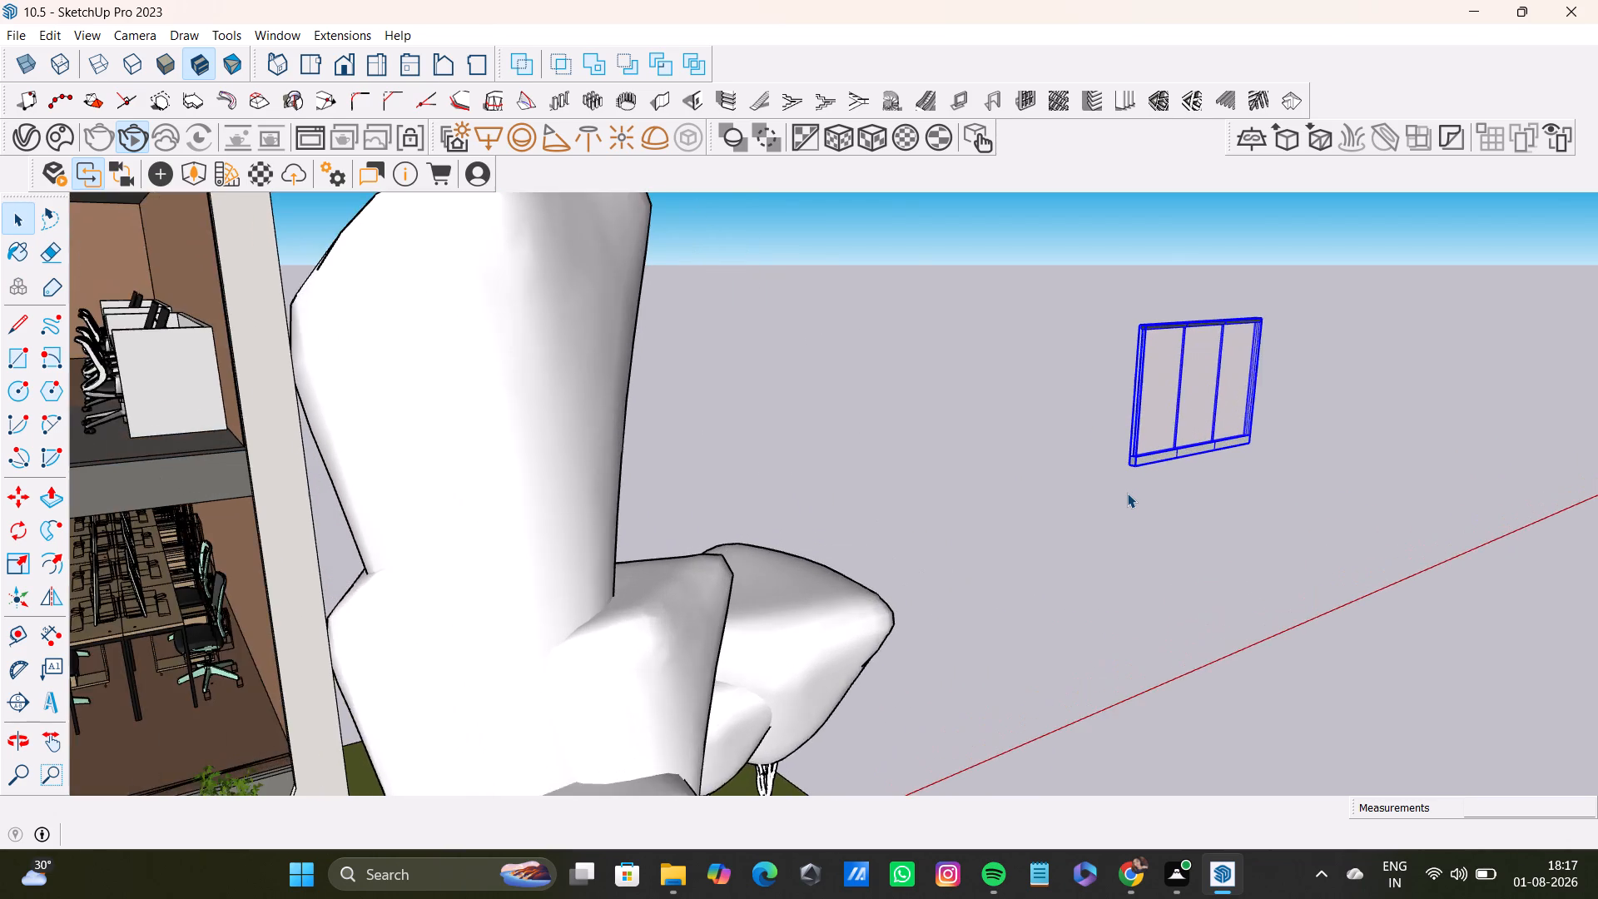
scroll(1127, 493, "up", 1)
key("m")
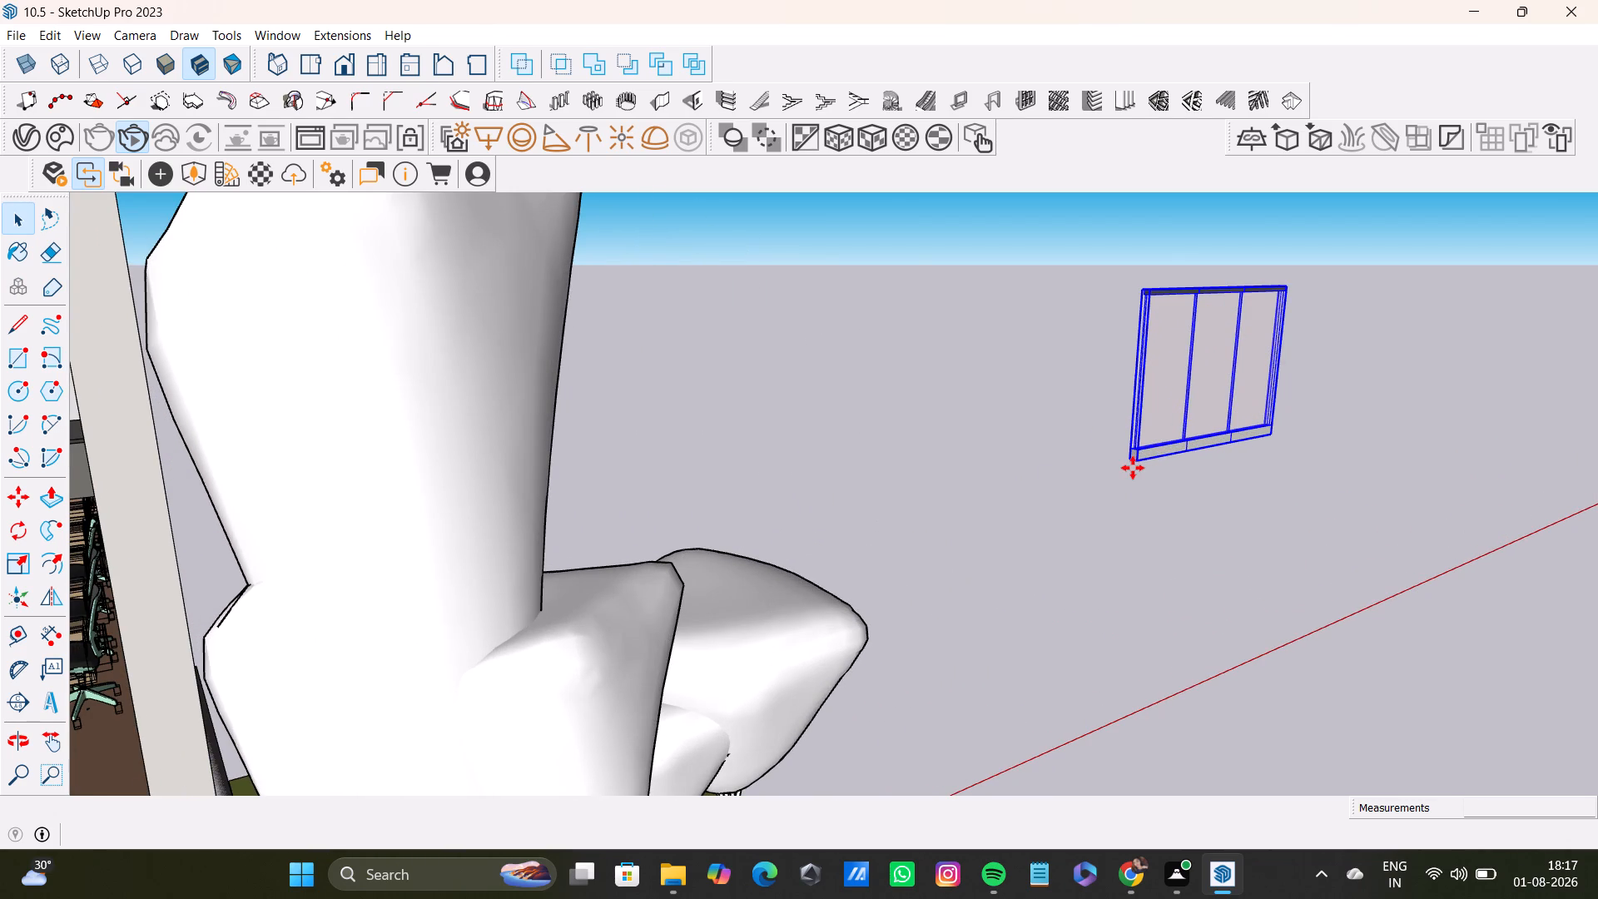
left_click(1139, 467)
scroll(315, 593, "down", 7)
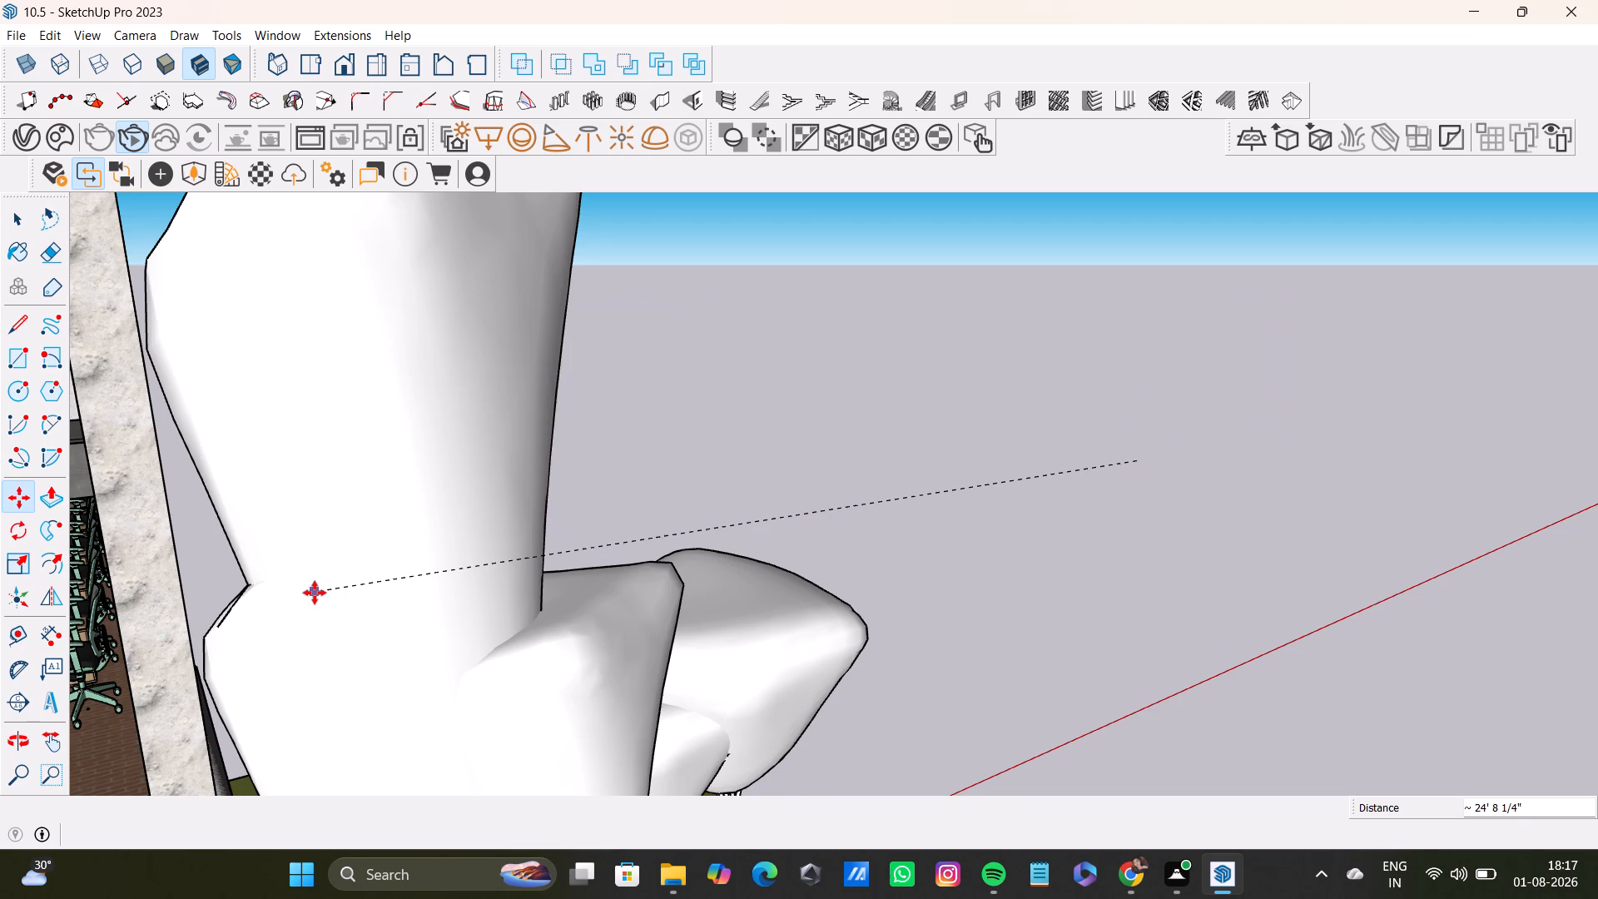
scroll(315, 593, "down", 8)
middle_click_drag(167, 567, 886, 482, "shift")
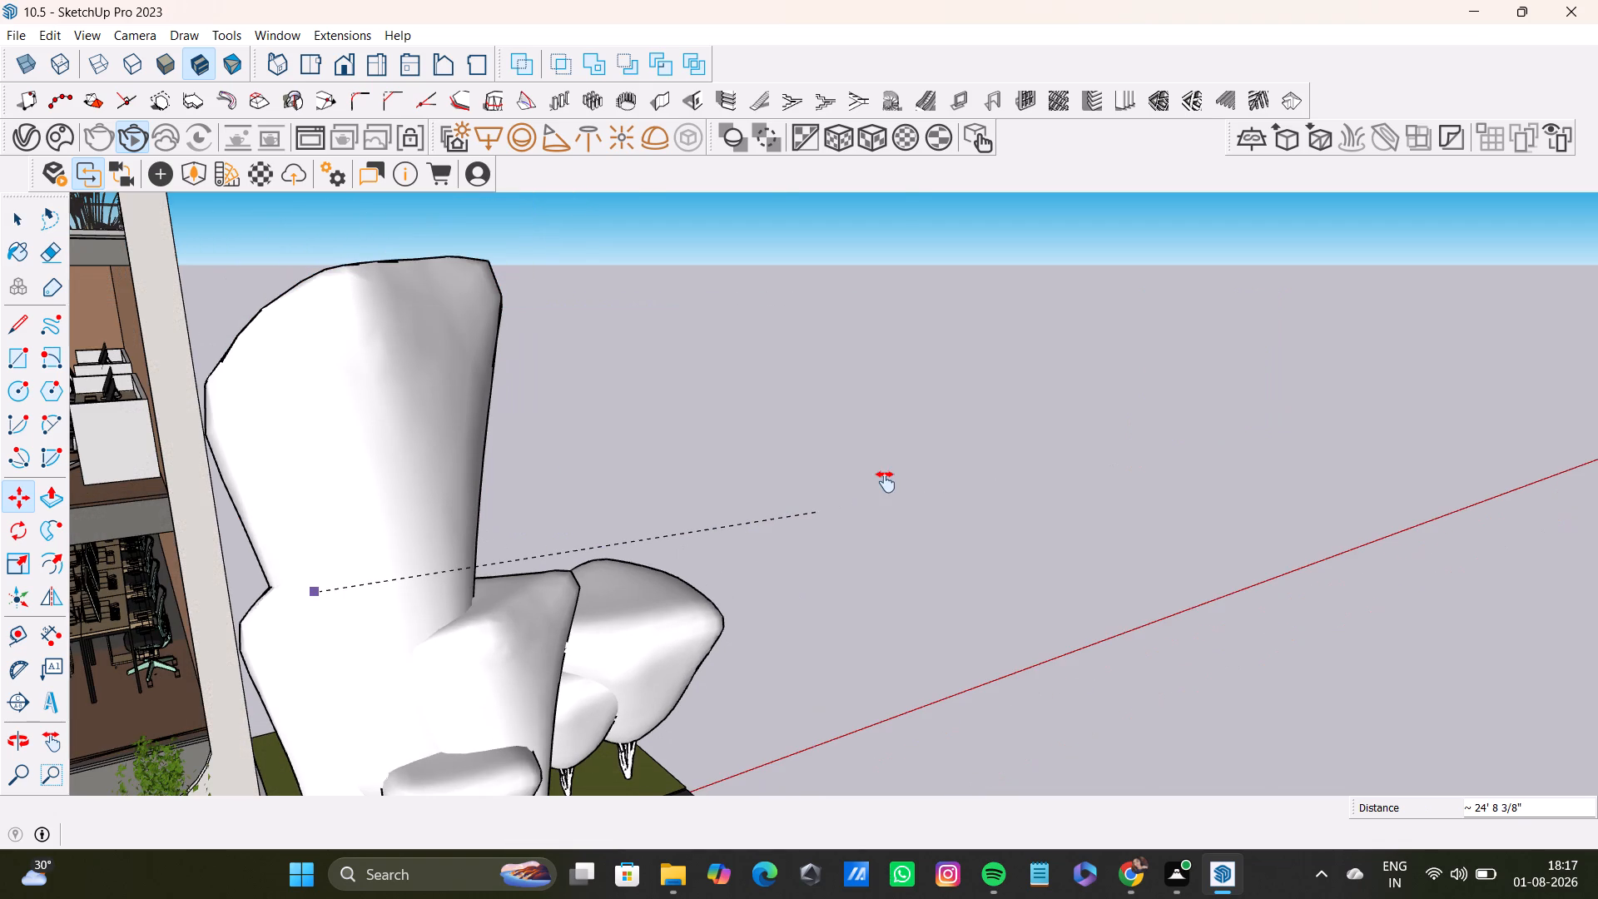
middle_click_drag(886, 482, 1040, 549, "shift")
middle_click_drag(647, 637, 1096, 479)
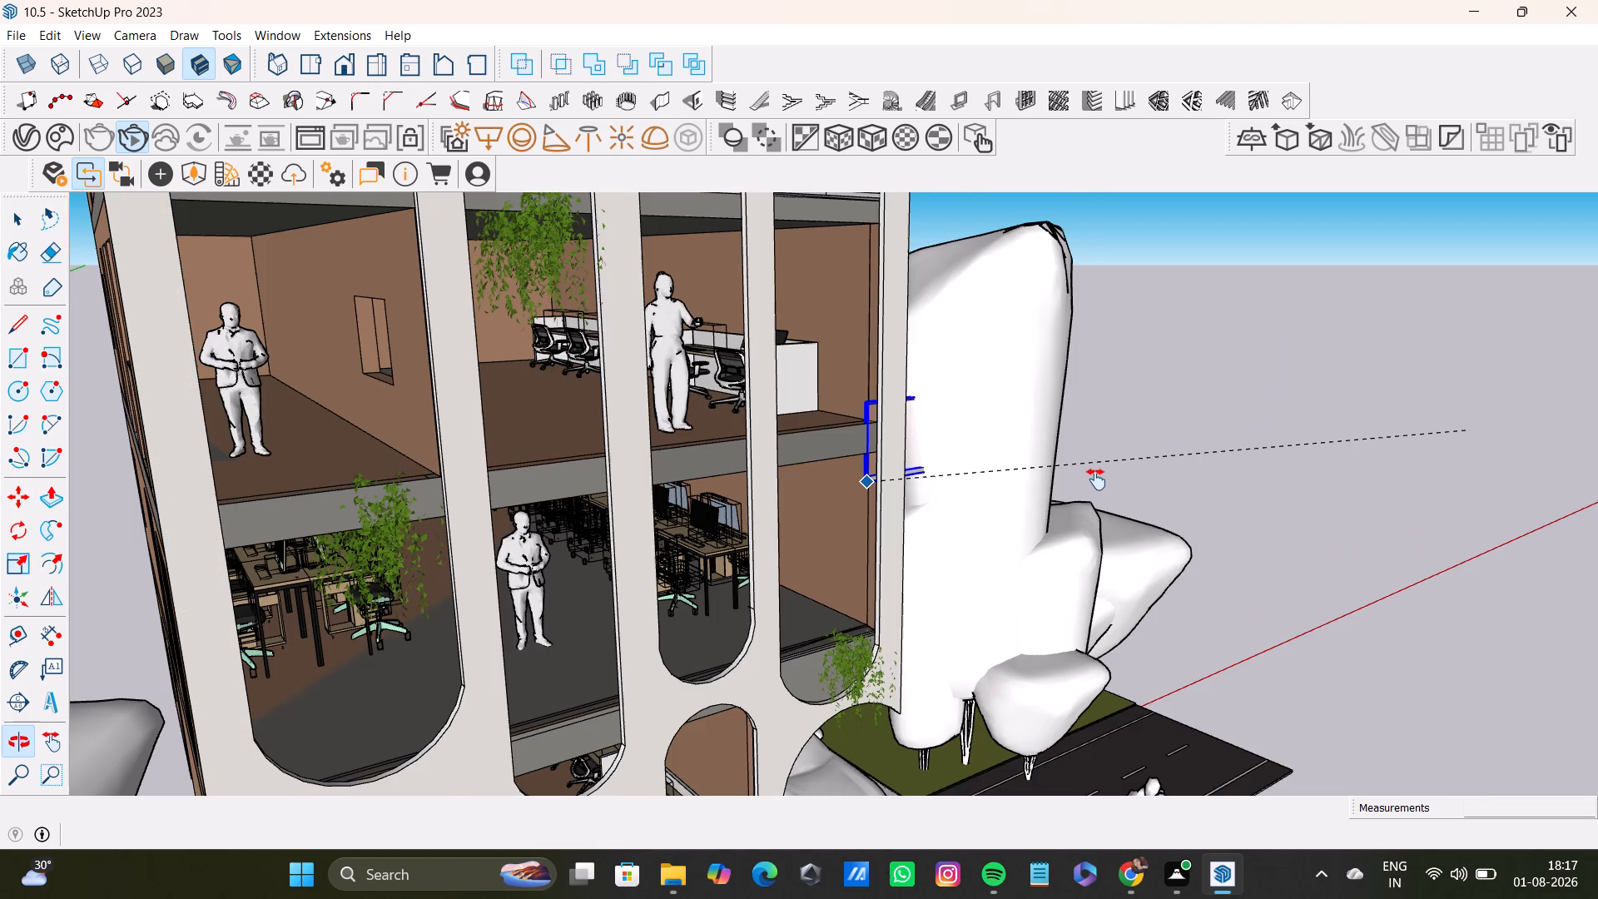
middle_click_drag(1096, 479, 597, 702)
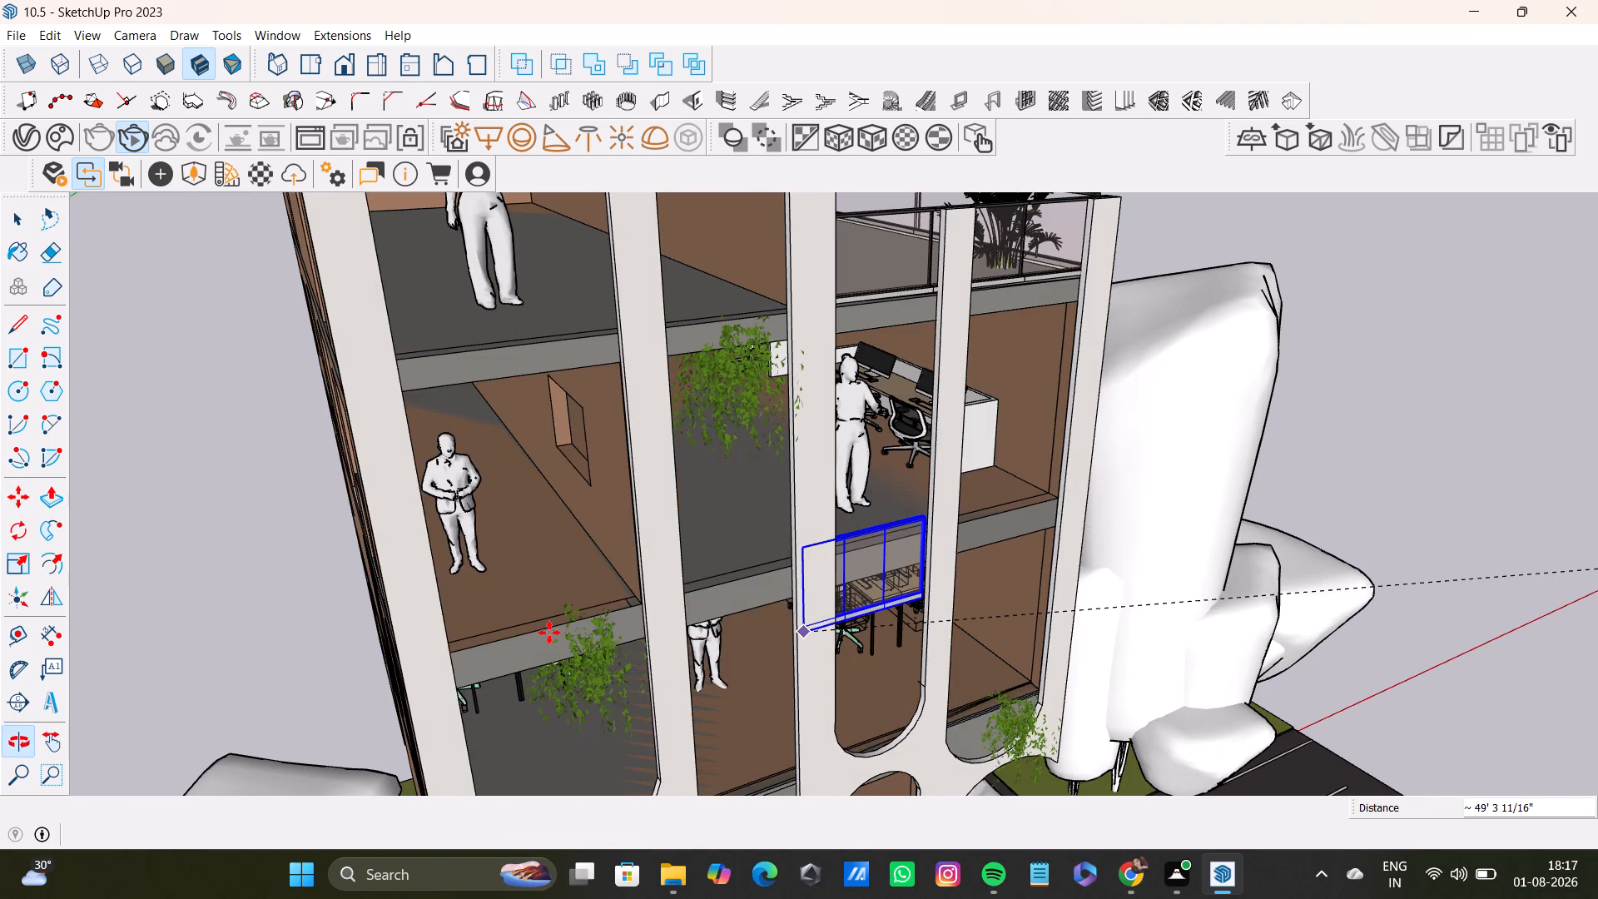
scroll(478, 637, "up", 5)
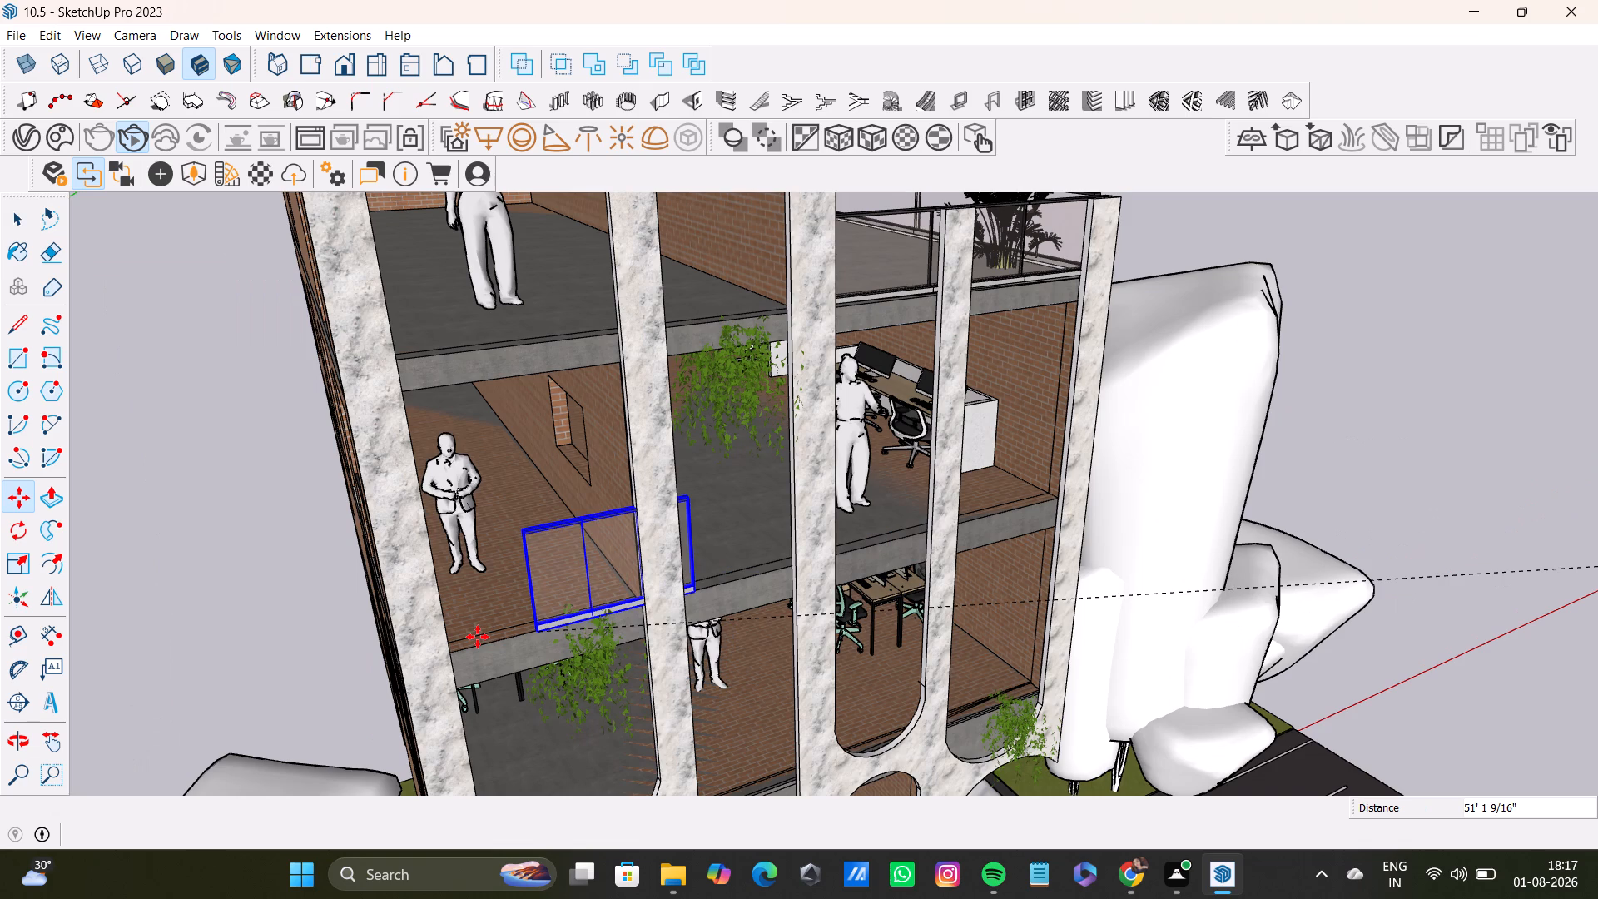
scroll(478, 637, "up", 19)
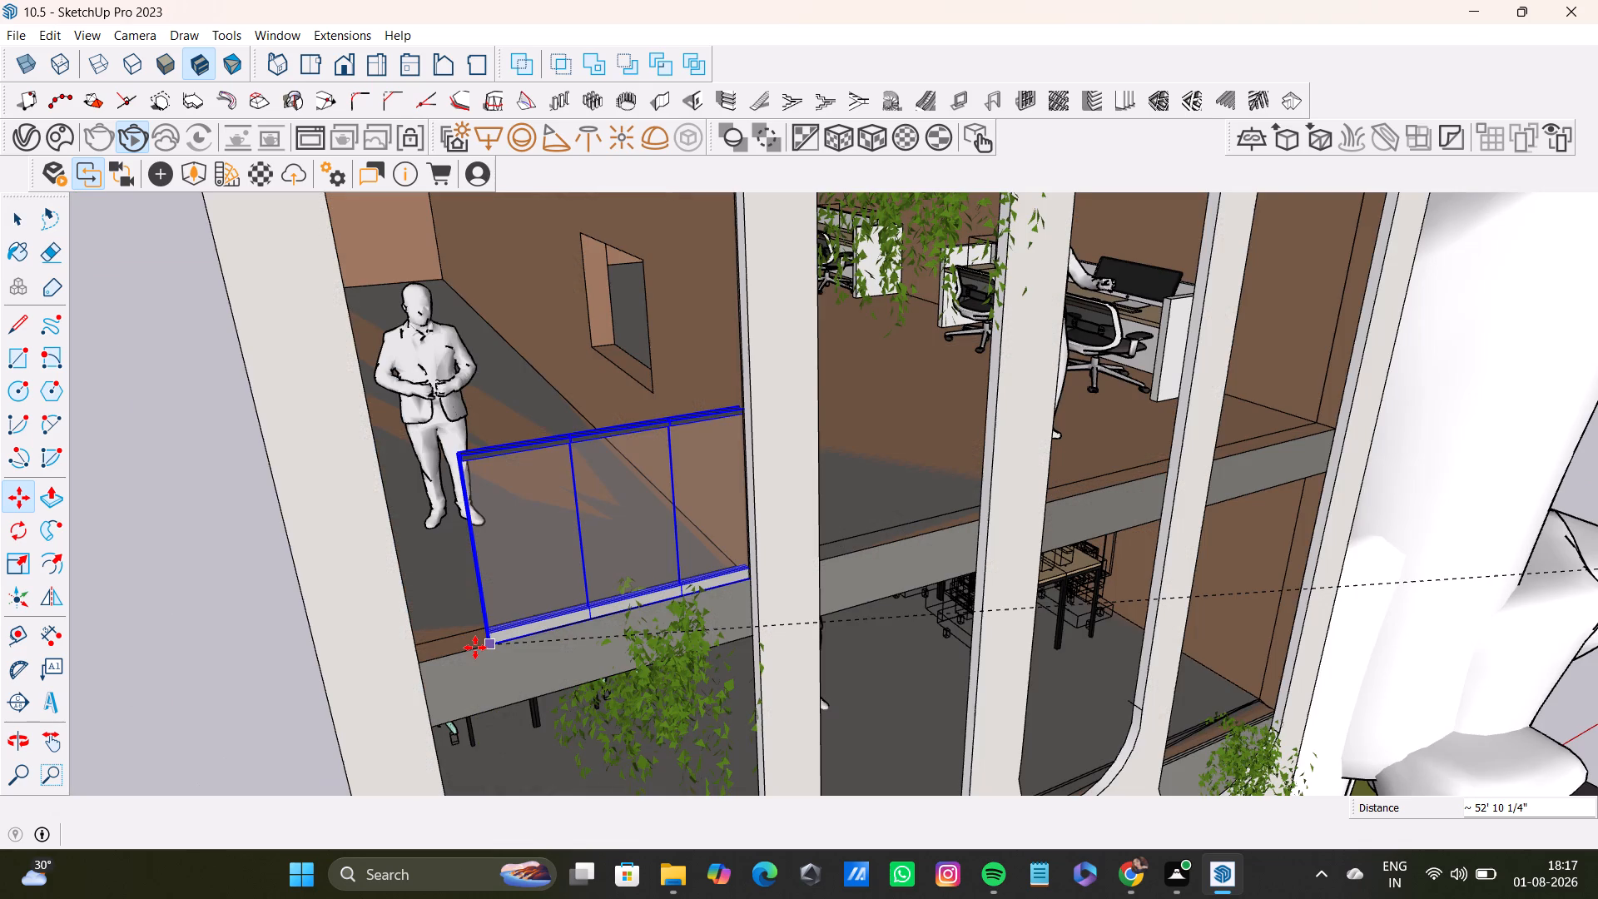
scroll(475, 648, "up", 7)
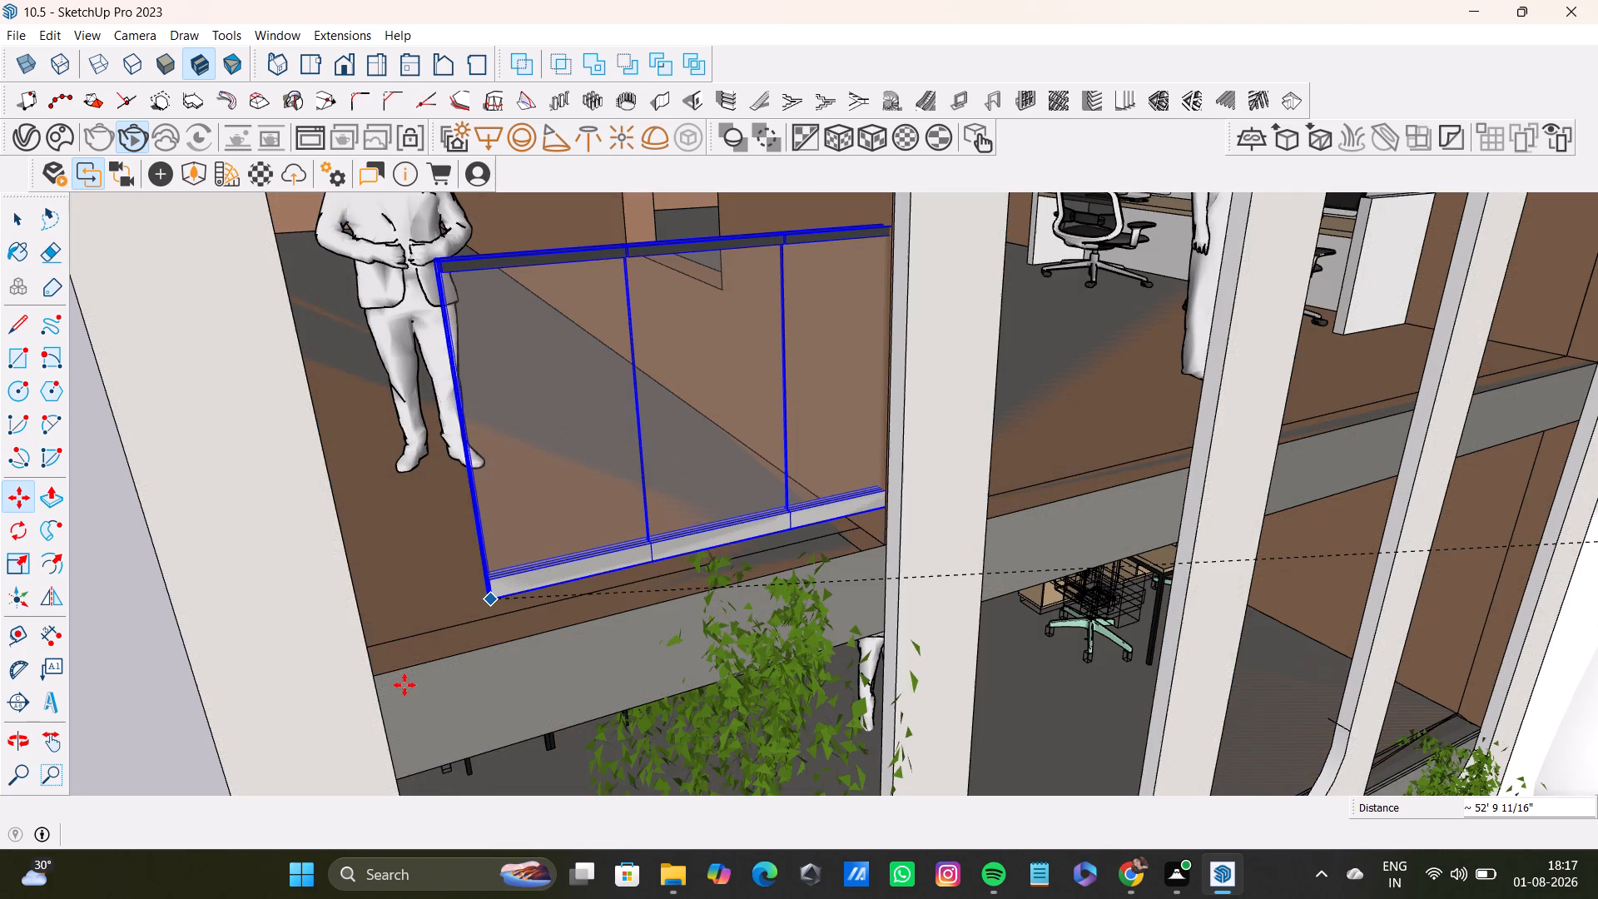
middle_click_drag(451, 672, 299, 704)
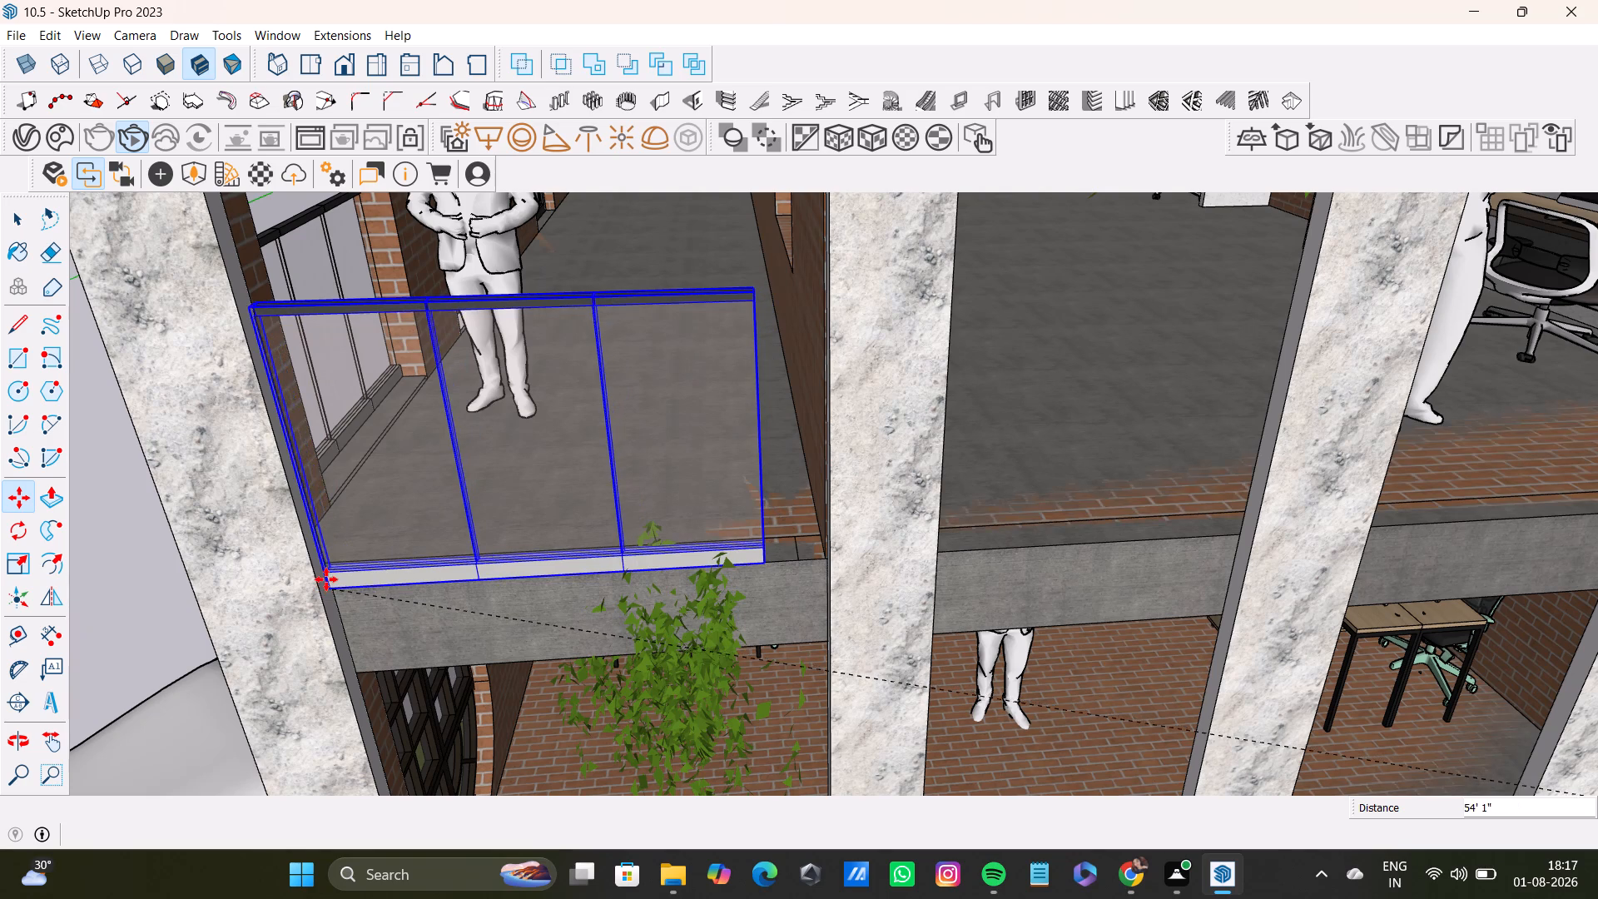
left_click(326, 579)
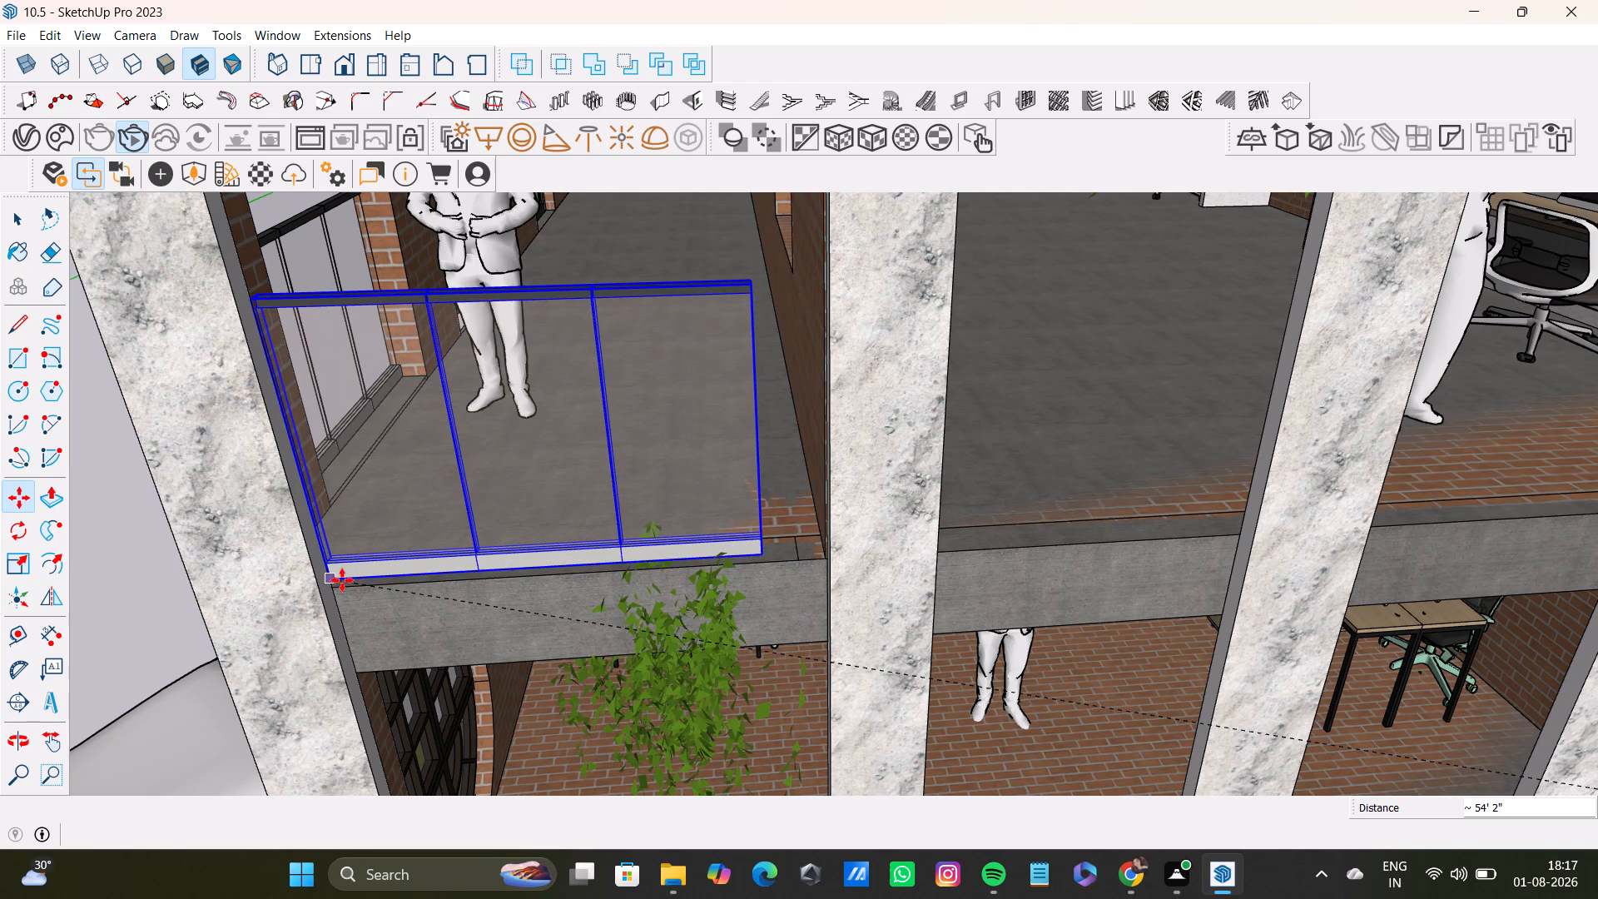
left_click(336, 581)
left_click(330, 580)
middle_click_drag(392, 604, 444, 579)
middle_click_drag(444, 579, 574, 519)
middle_click_drag(544, 598, 647, 484)
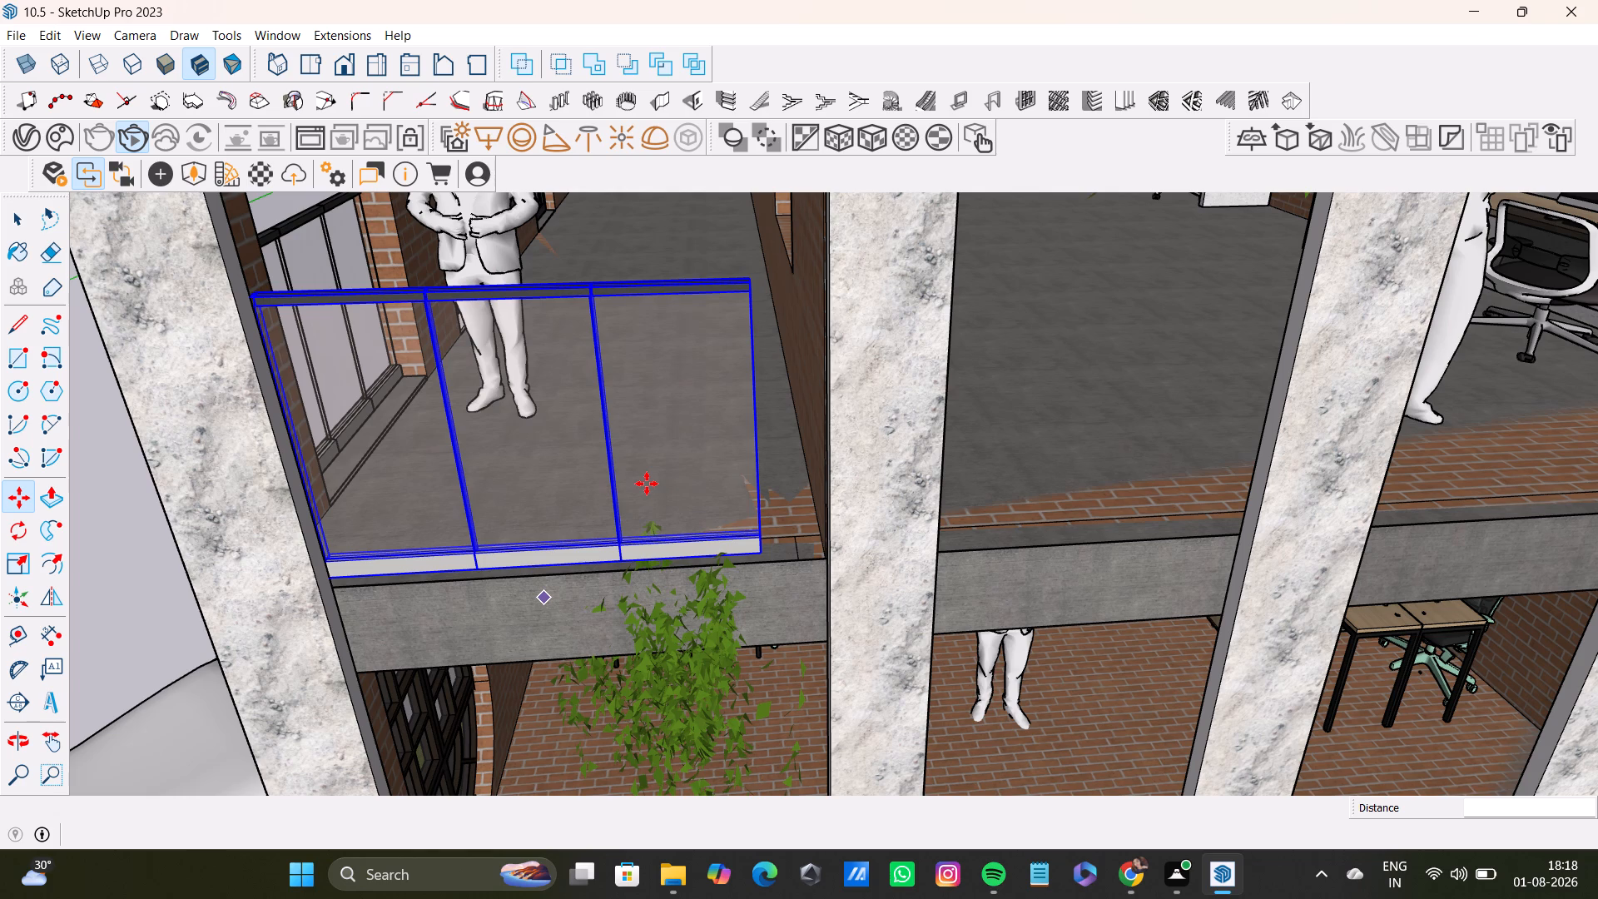
Shift the railing by its bottom corner about 1 3/8" closer to the concrete slab's front edge.
scroll(369, 602, "up", 8)
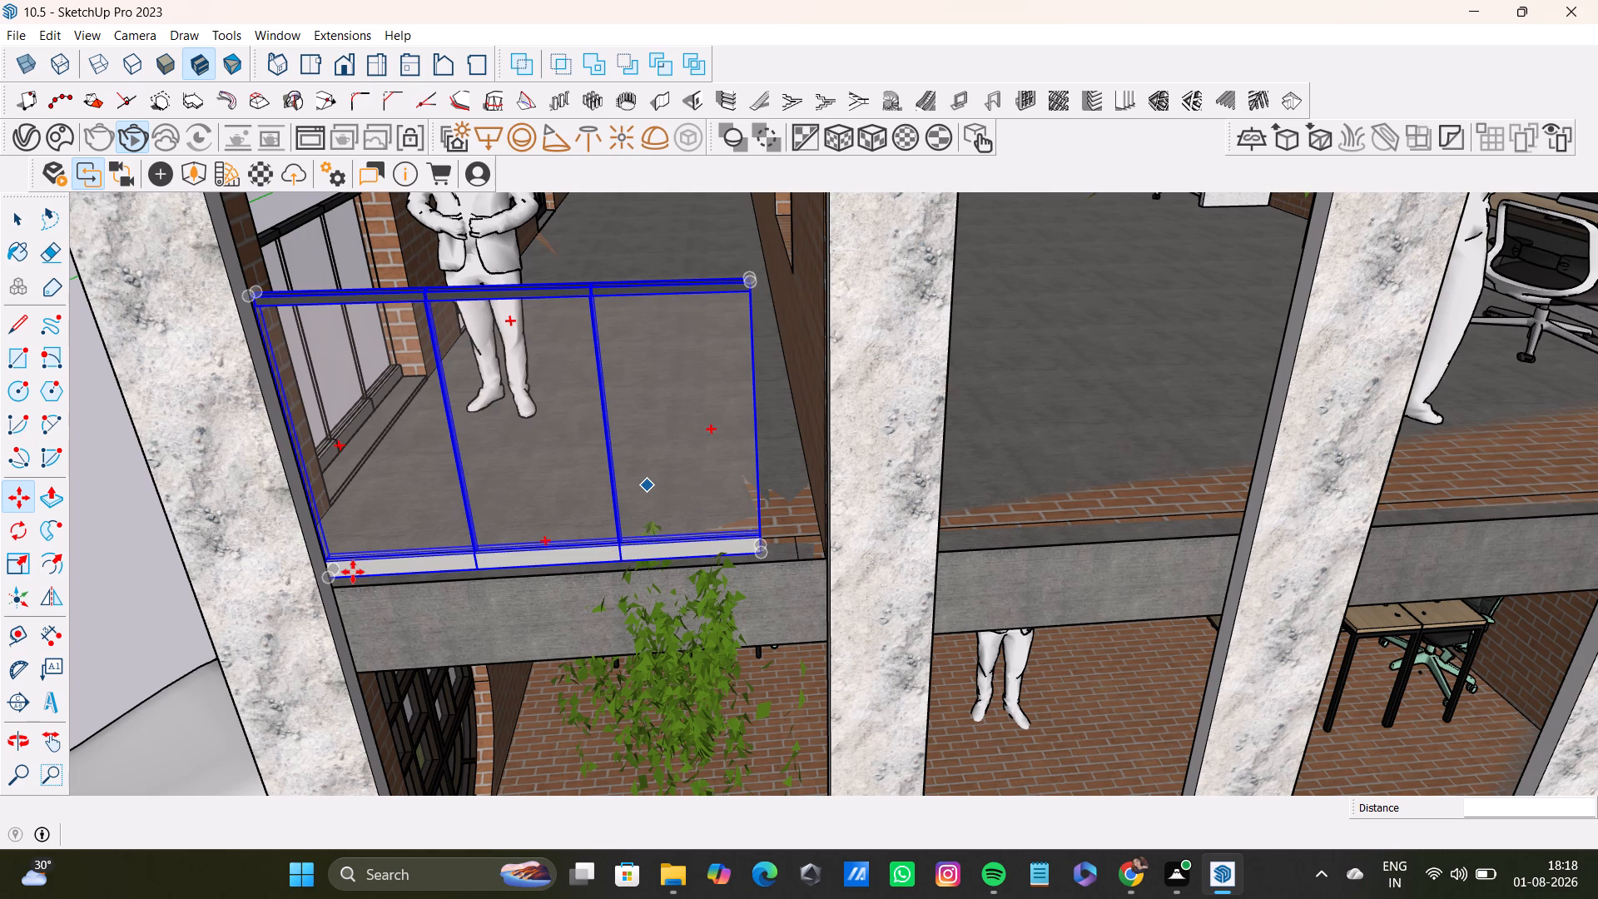
scroll(342, 560, "up", 9)
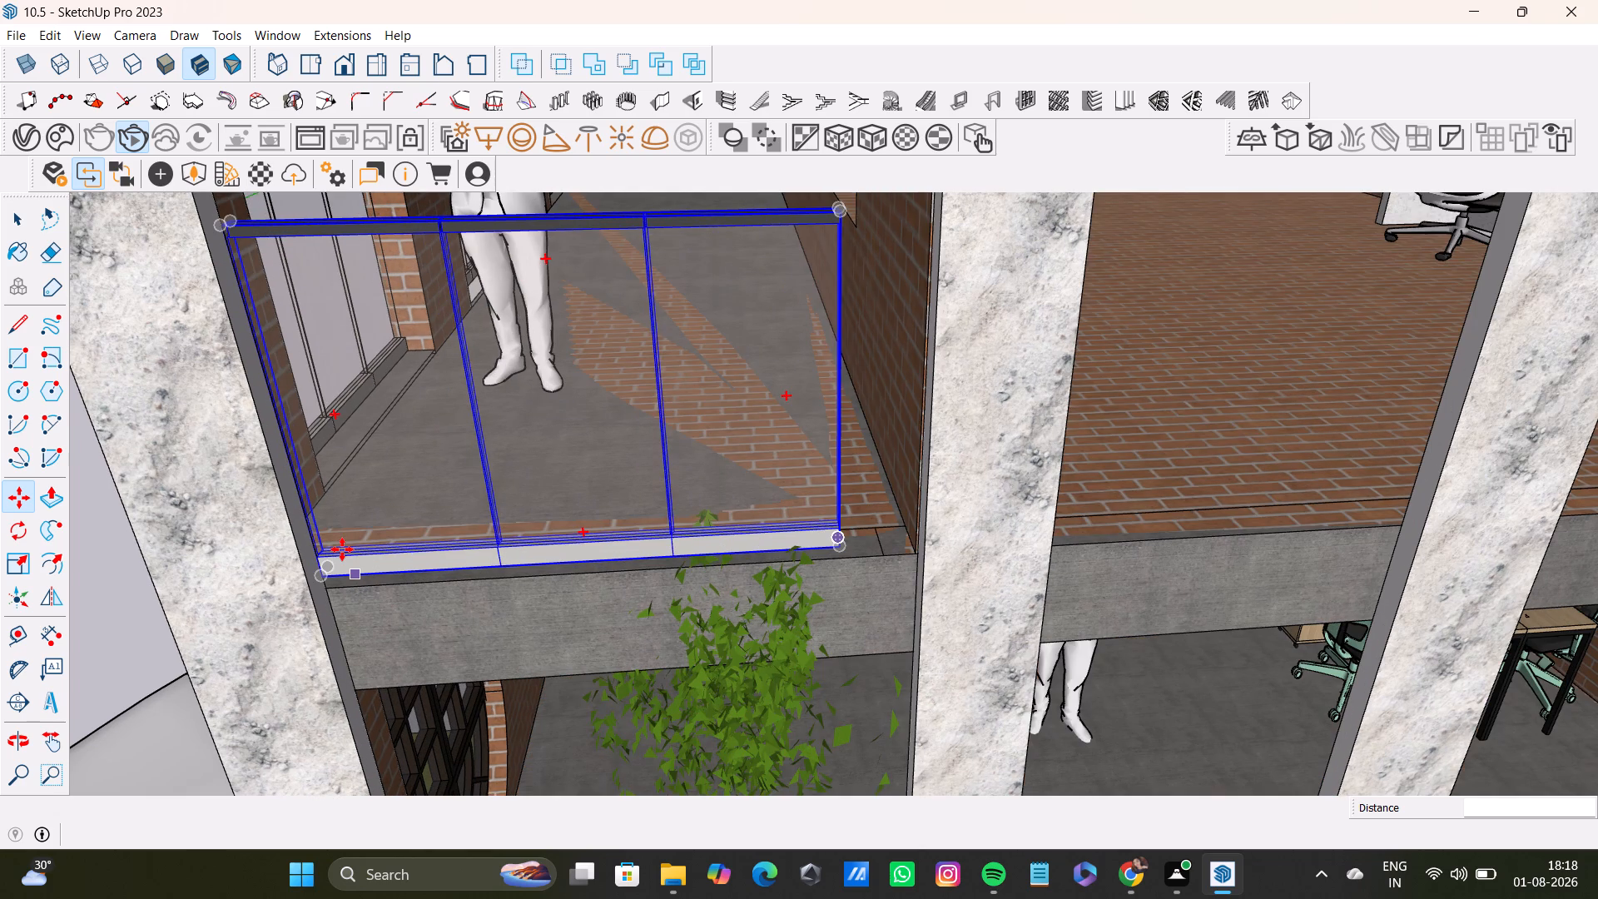
scroll(342, 549, "up", 4)
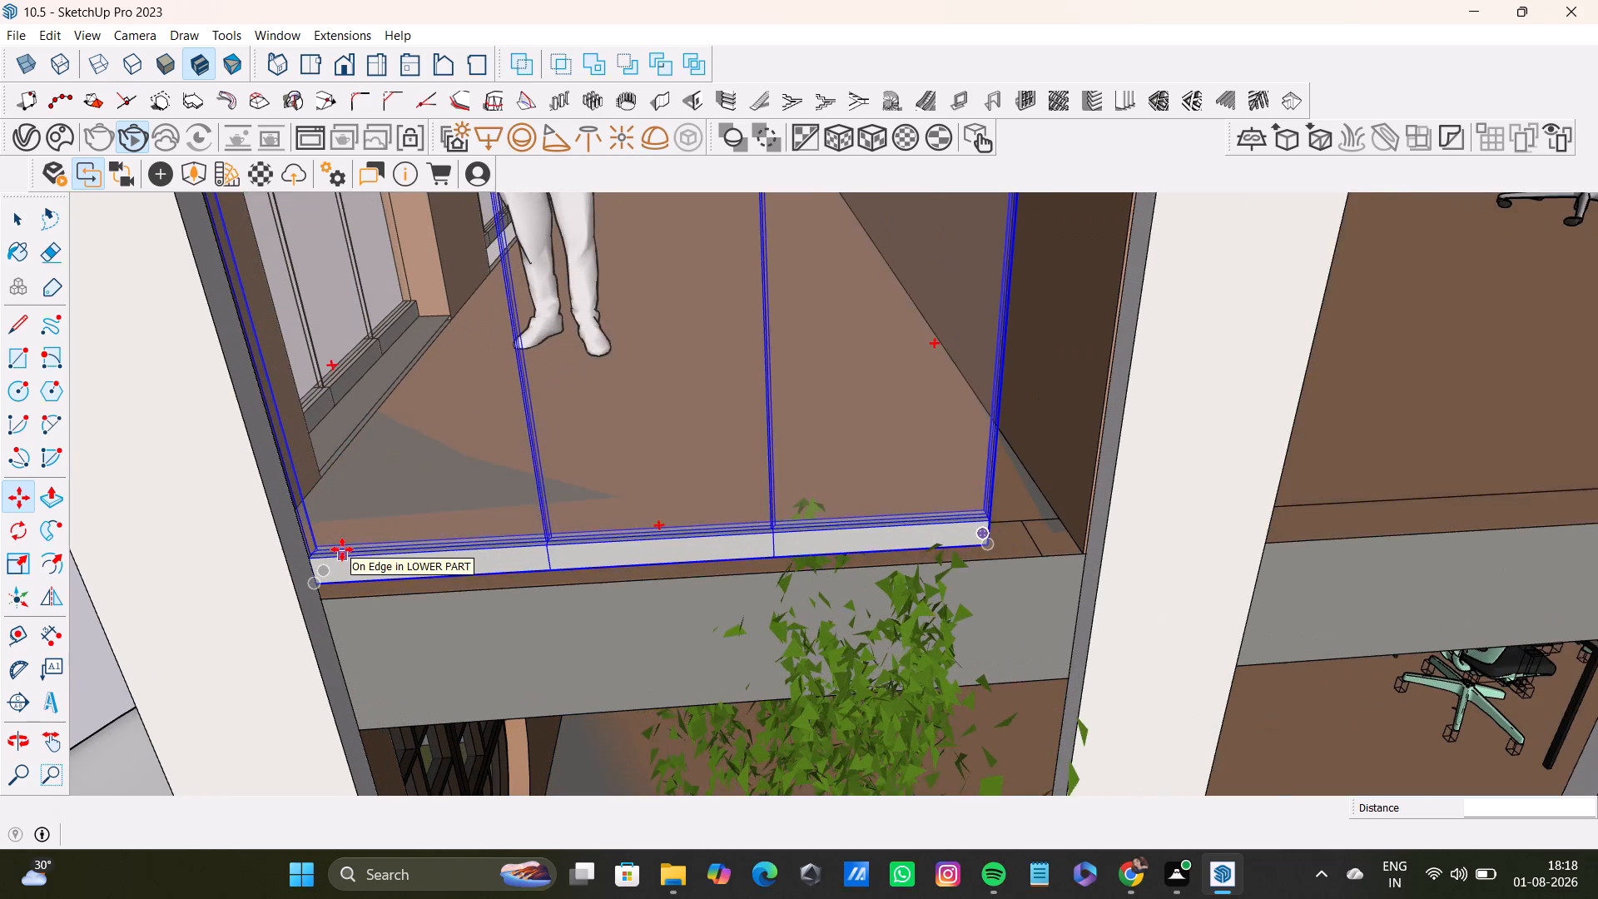
scroll(342, 549, "up", 5)
key("m")
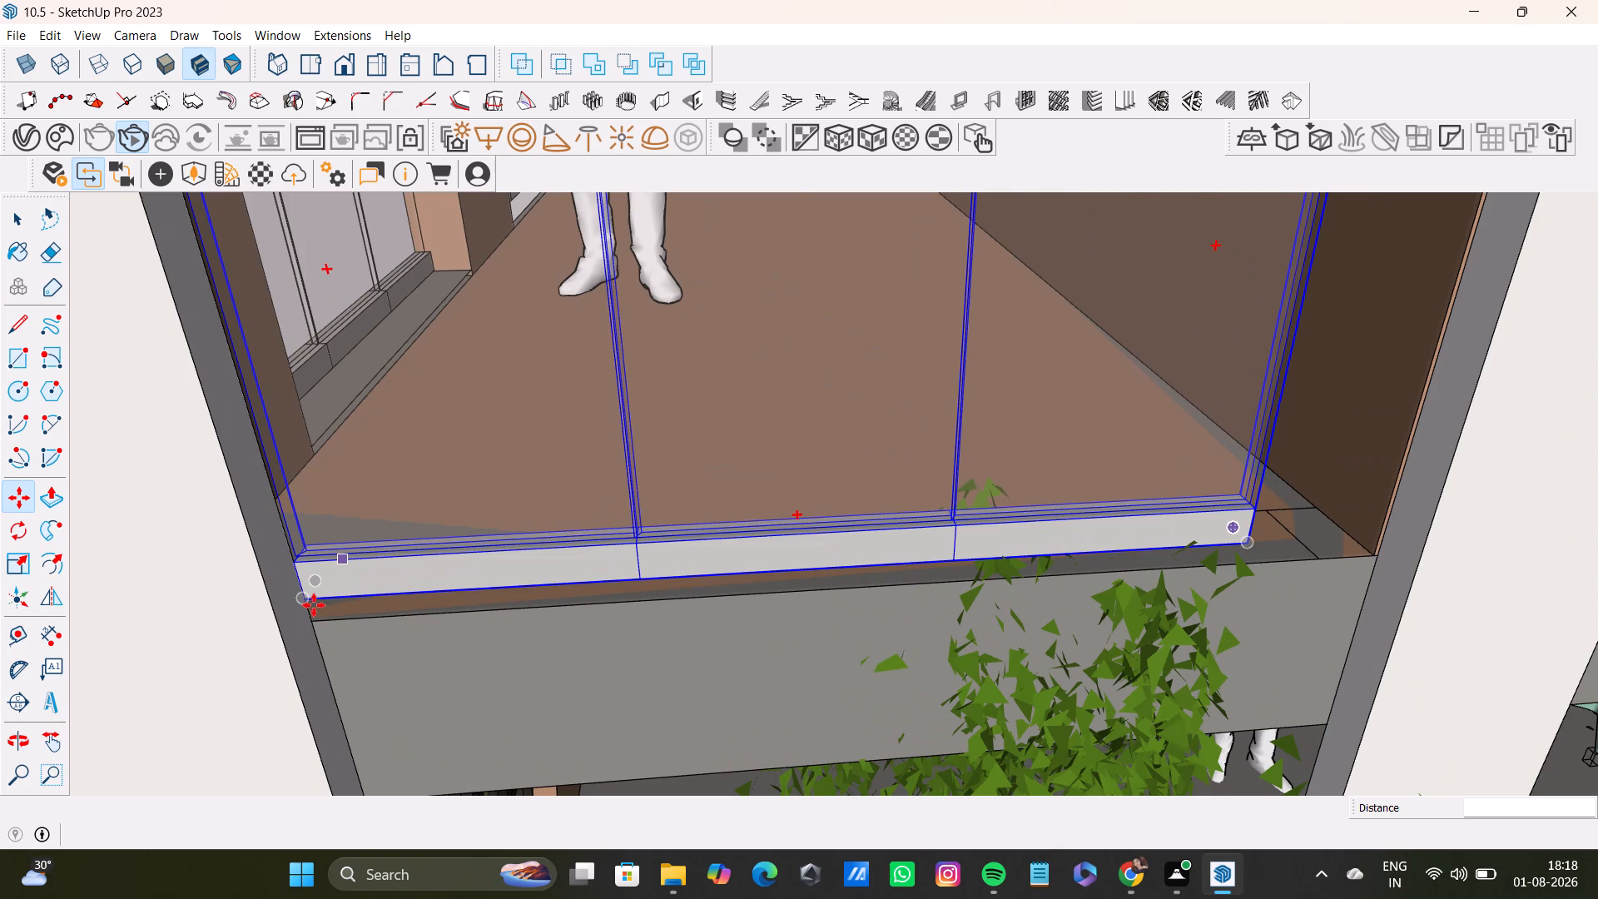
left_click(308, 599)
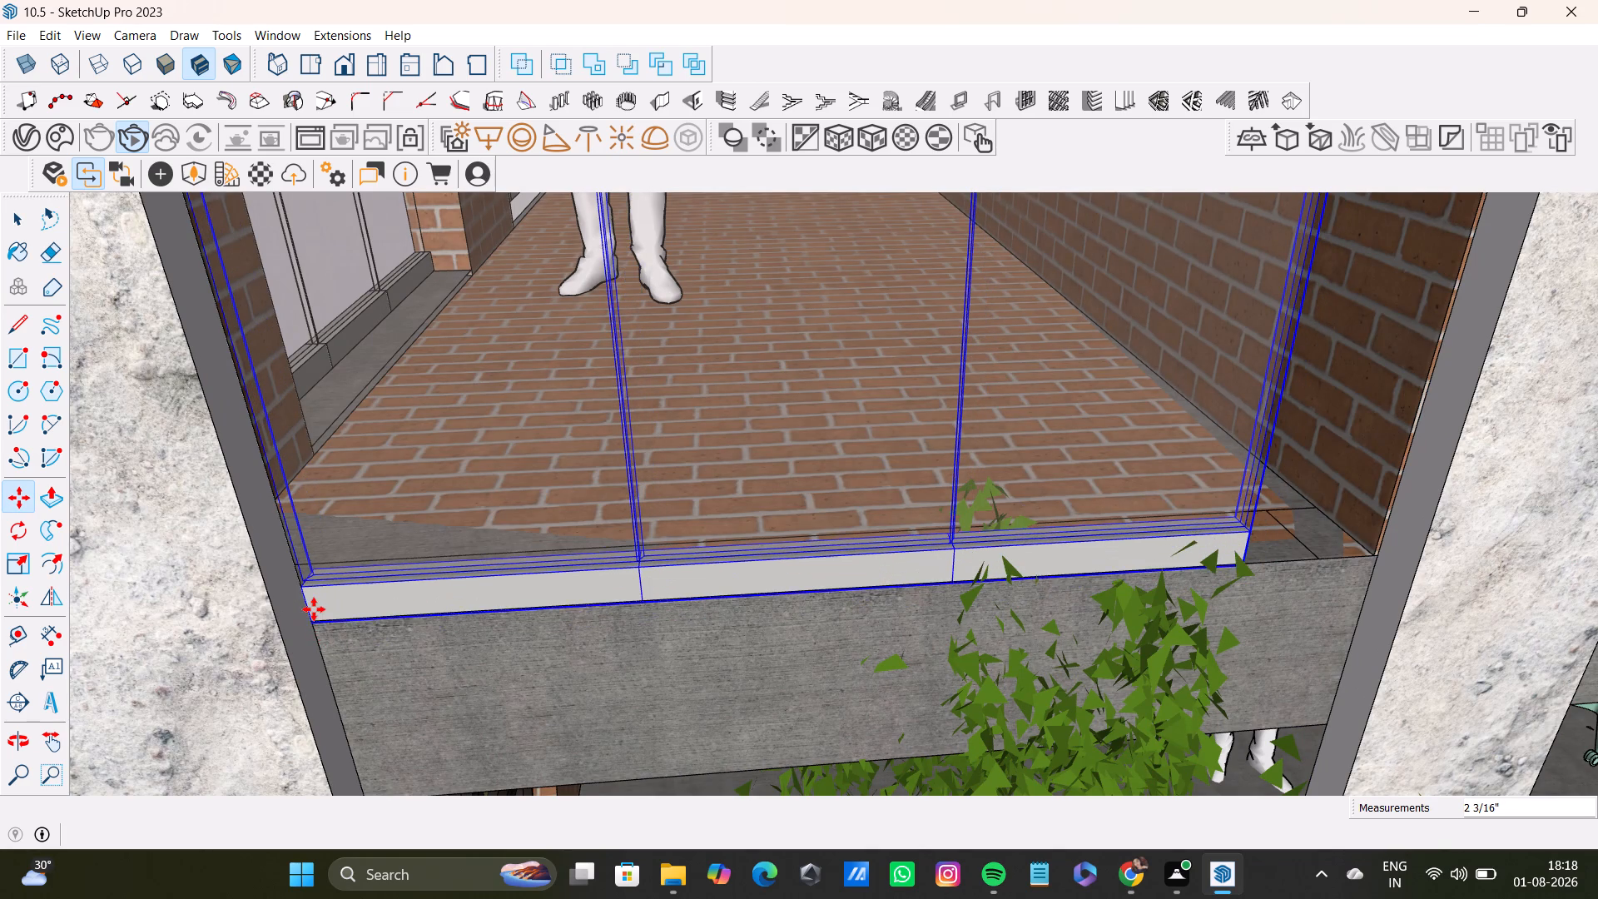
left_click(314, 609)
Move the railing by its outer bottom corner about 2 1/16" onto the corner where the slab edge meets the marble column.
middle_click_drag(782, 570, 590, 544)
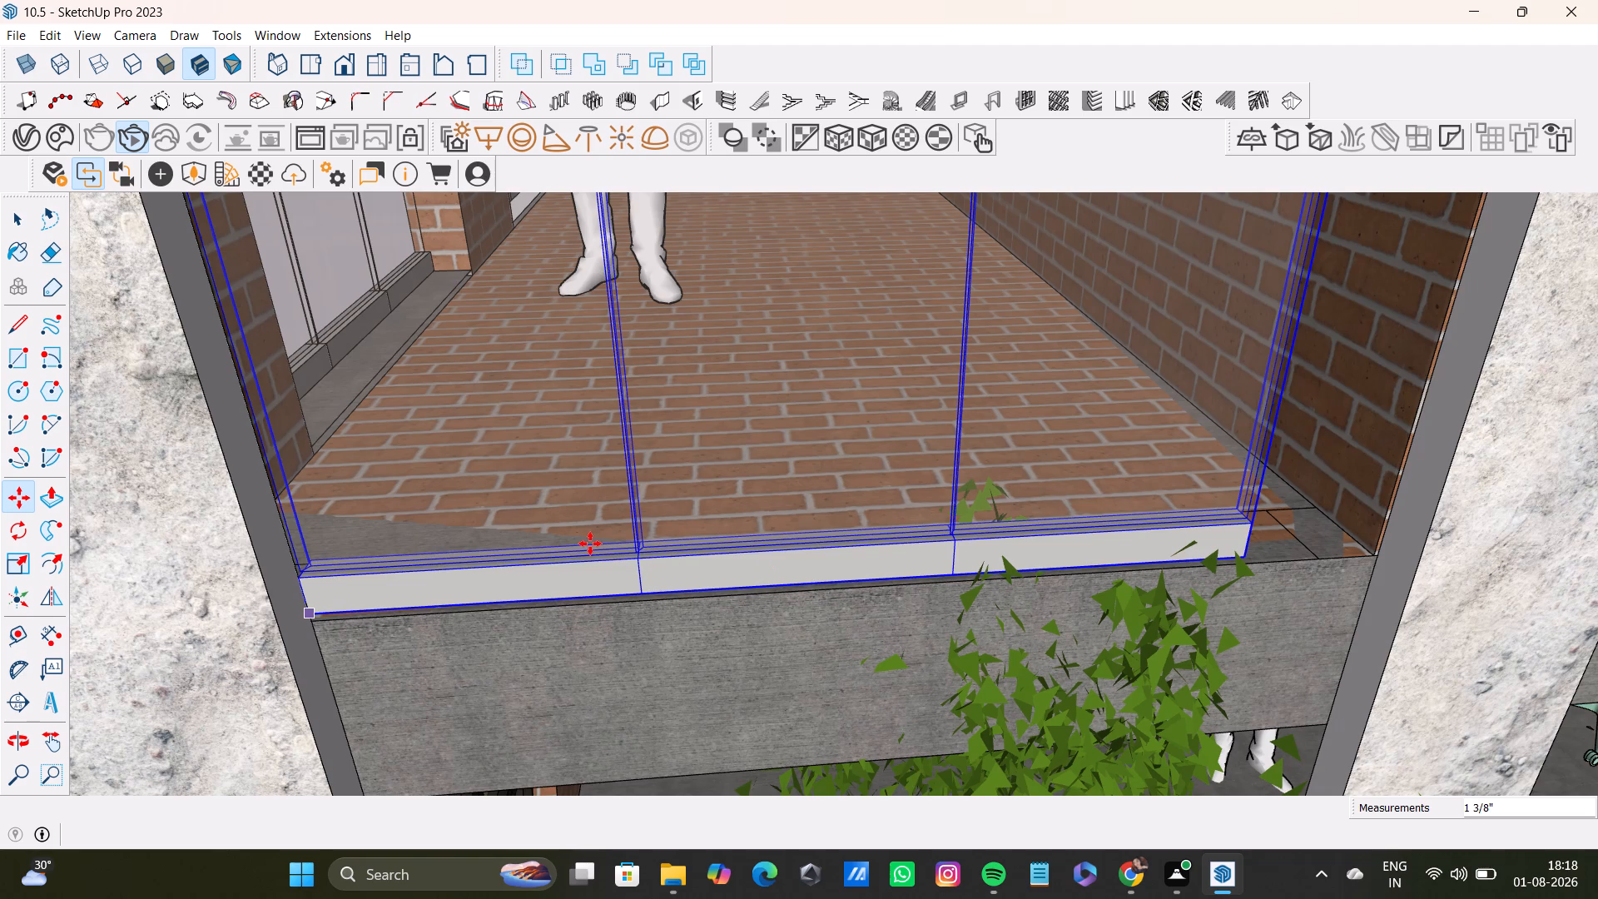
middle_click_drag(590, 544, 481, 613)
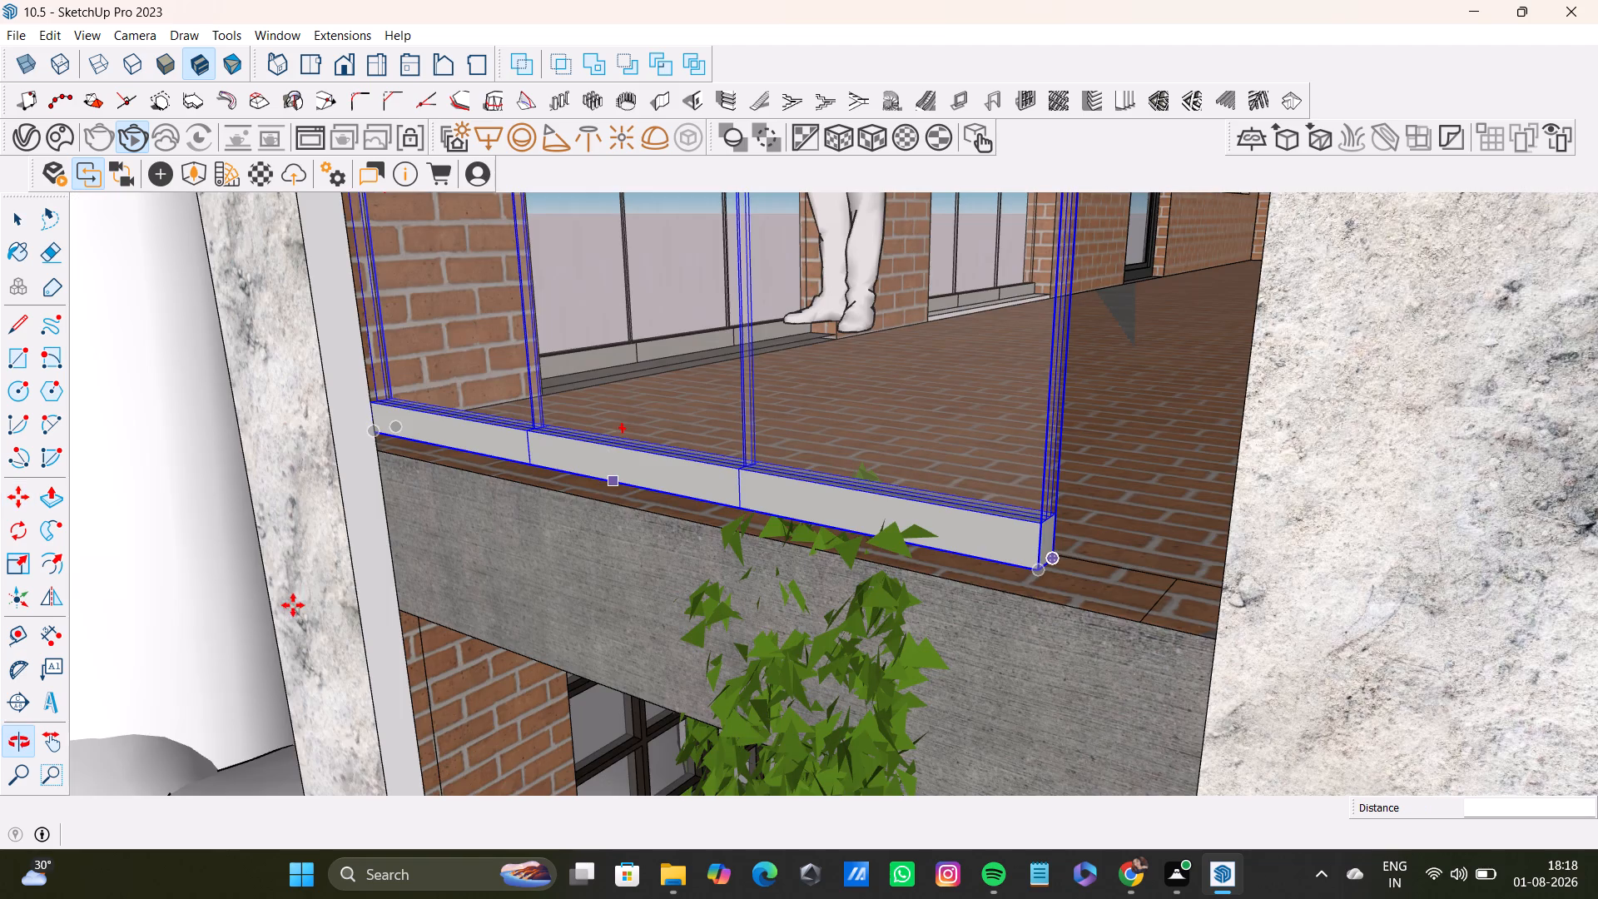
left_click(375, 433)
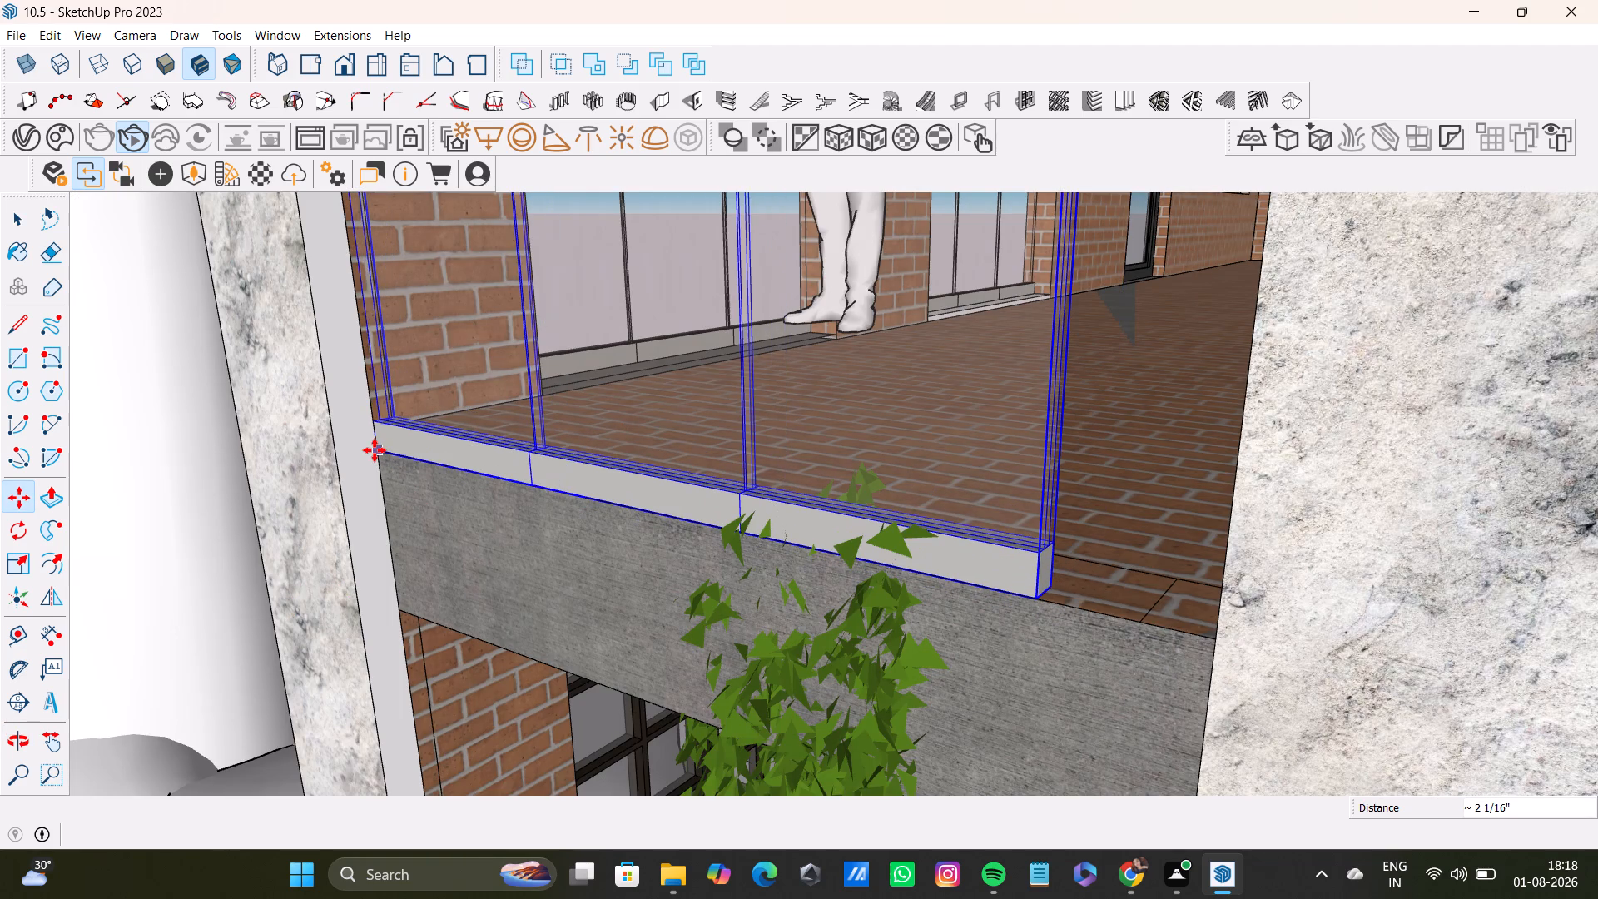
left_click(375, 450)
key("space")
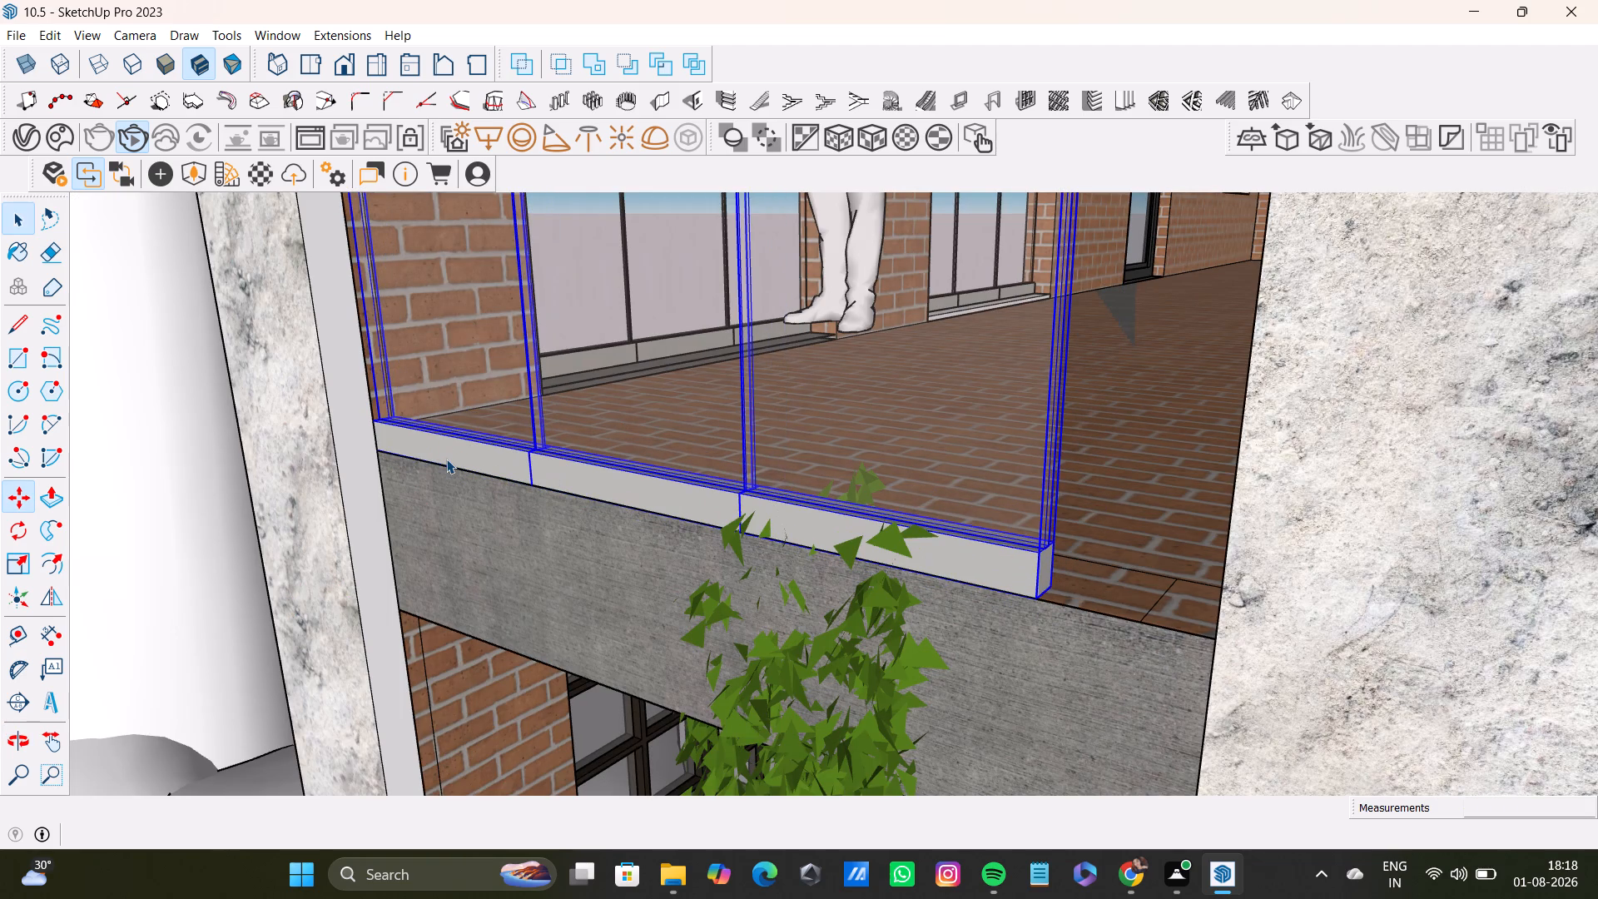
Scale the railing along the red axis to about 1.16 so it spans the end bay to the next marble column.
middle_click_drag(749, 524, 767, 620)
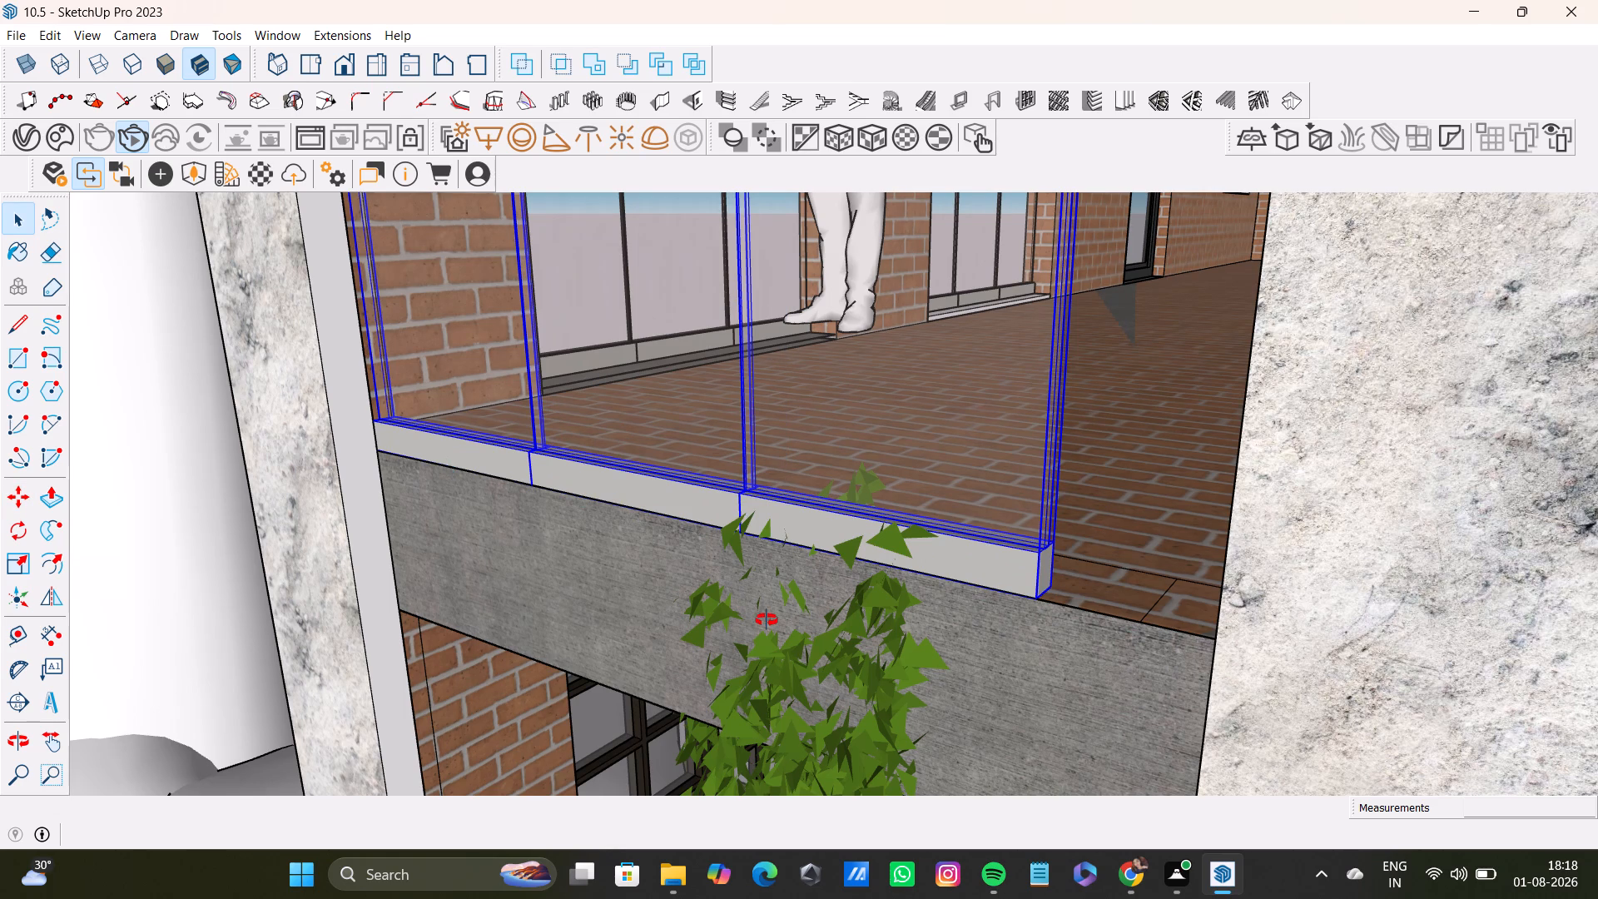
middle_click_drag(767, 620, 777, 652)
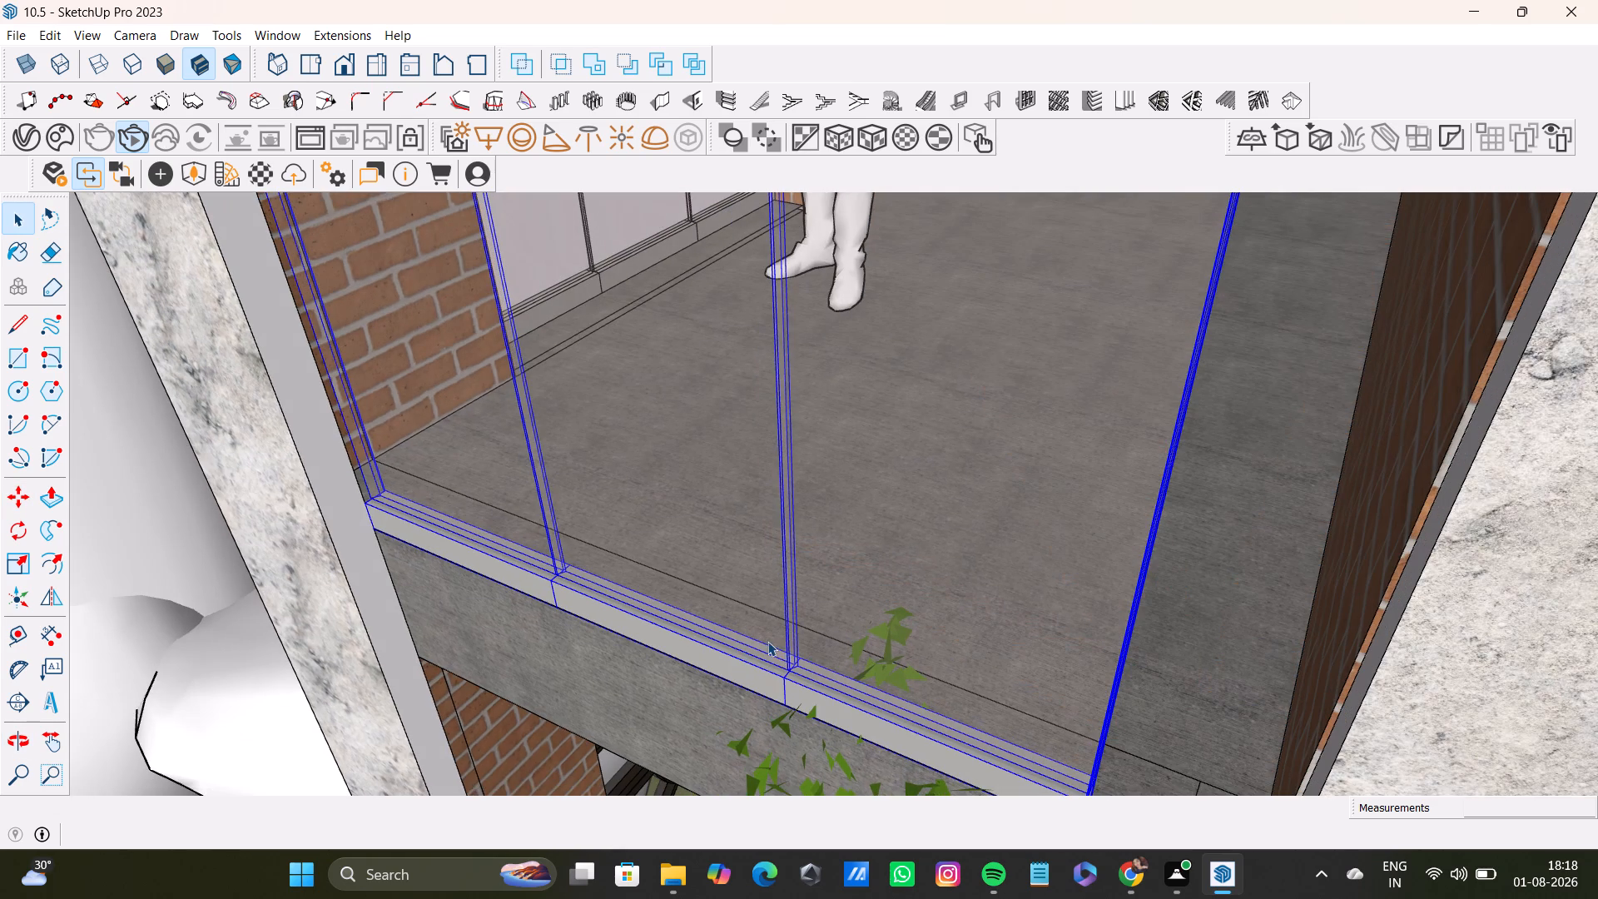
key("s")
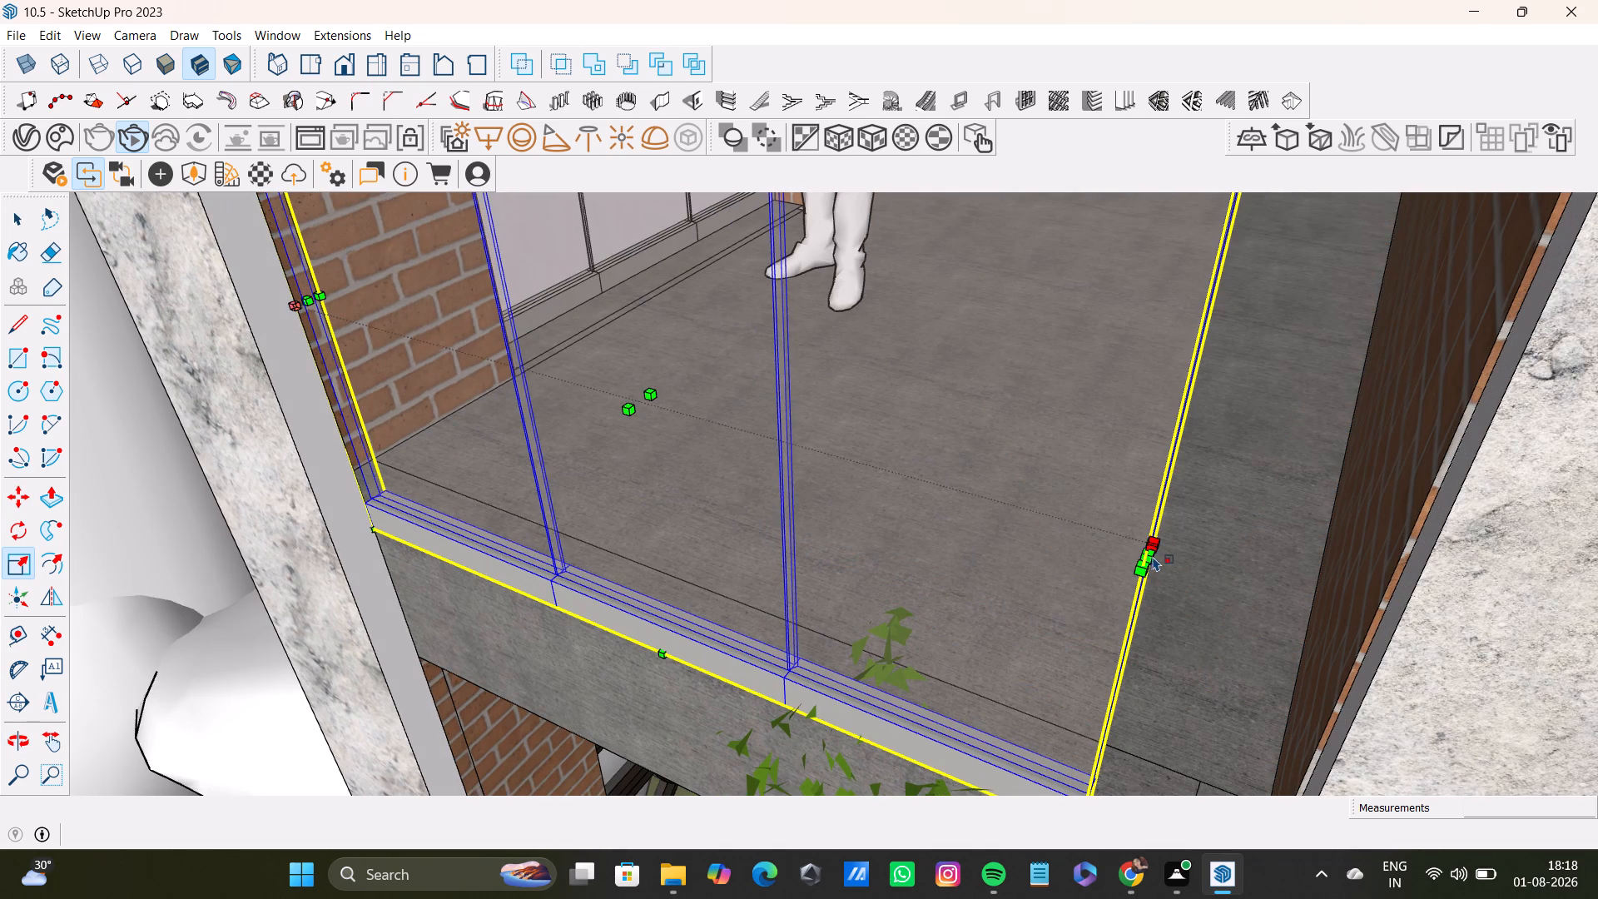
left_click(1156, 556)
middle_click_drag(1354, 622, 1199, 441)
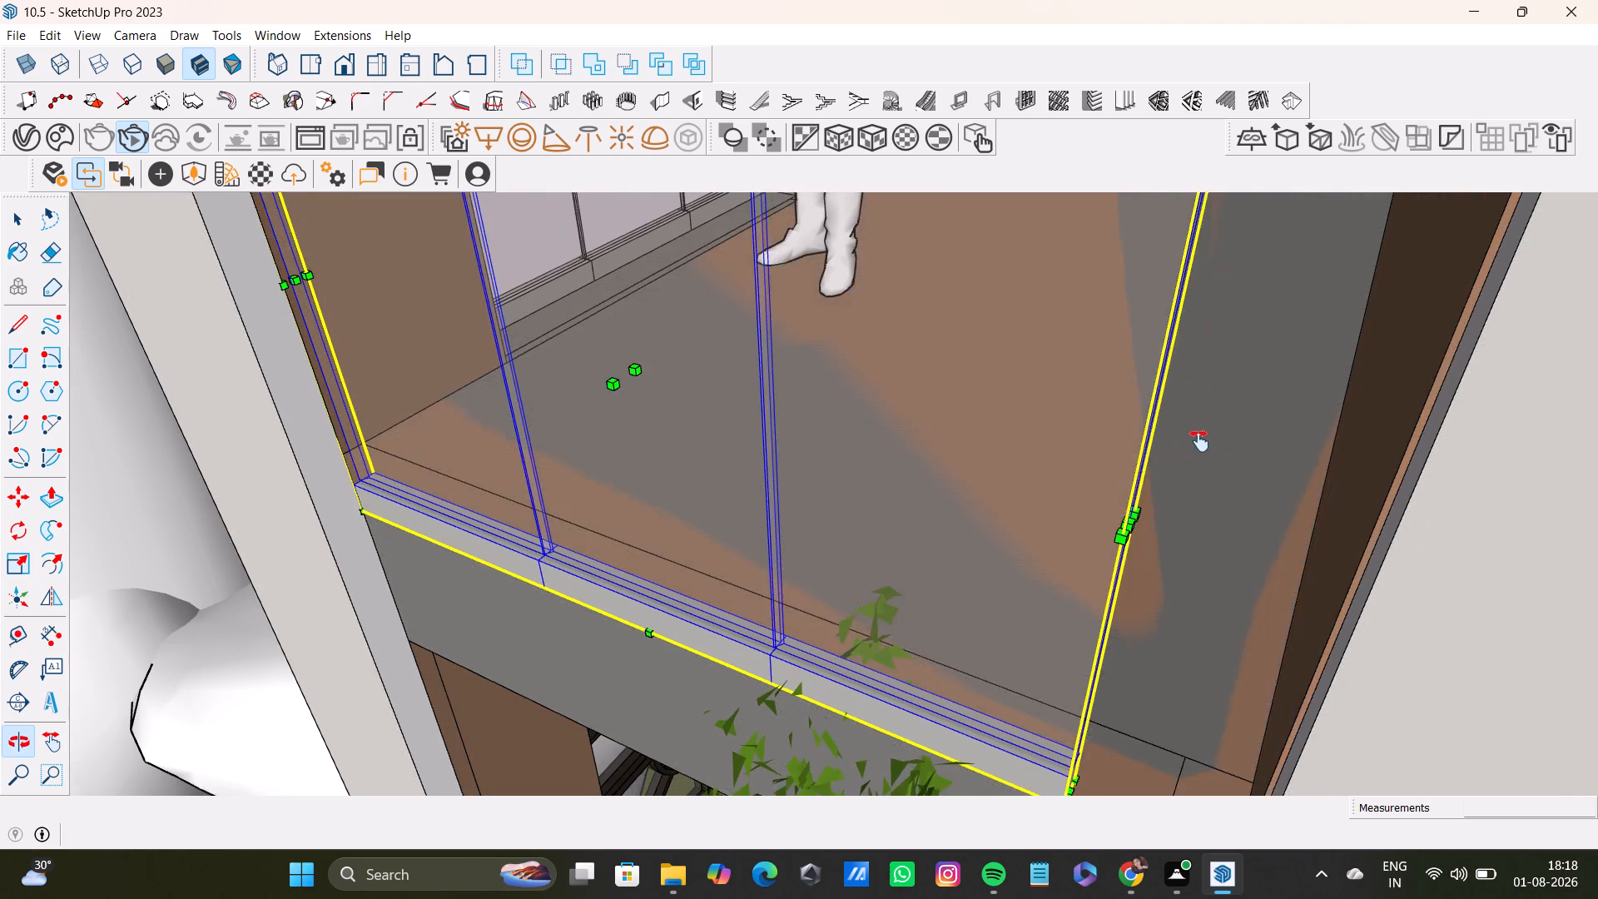
middle_click_drag(1199, 441, 1104, 458)
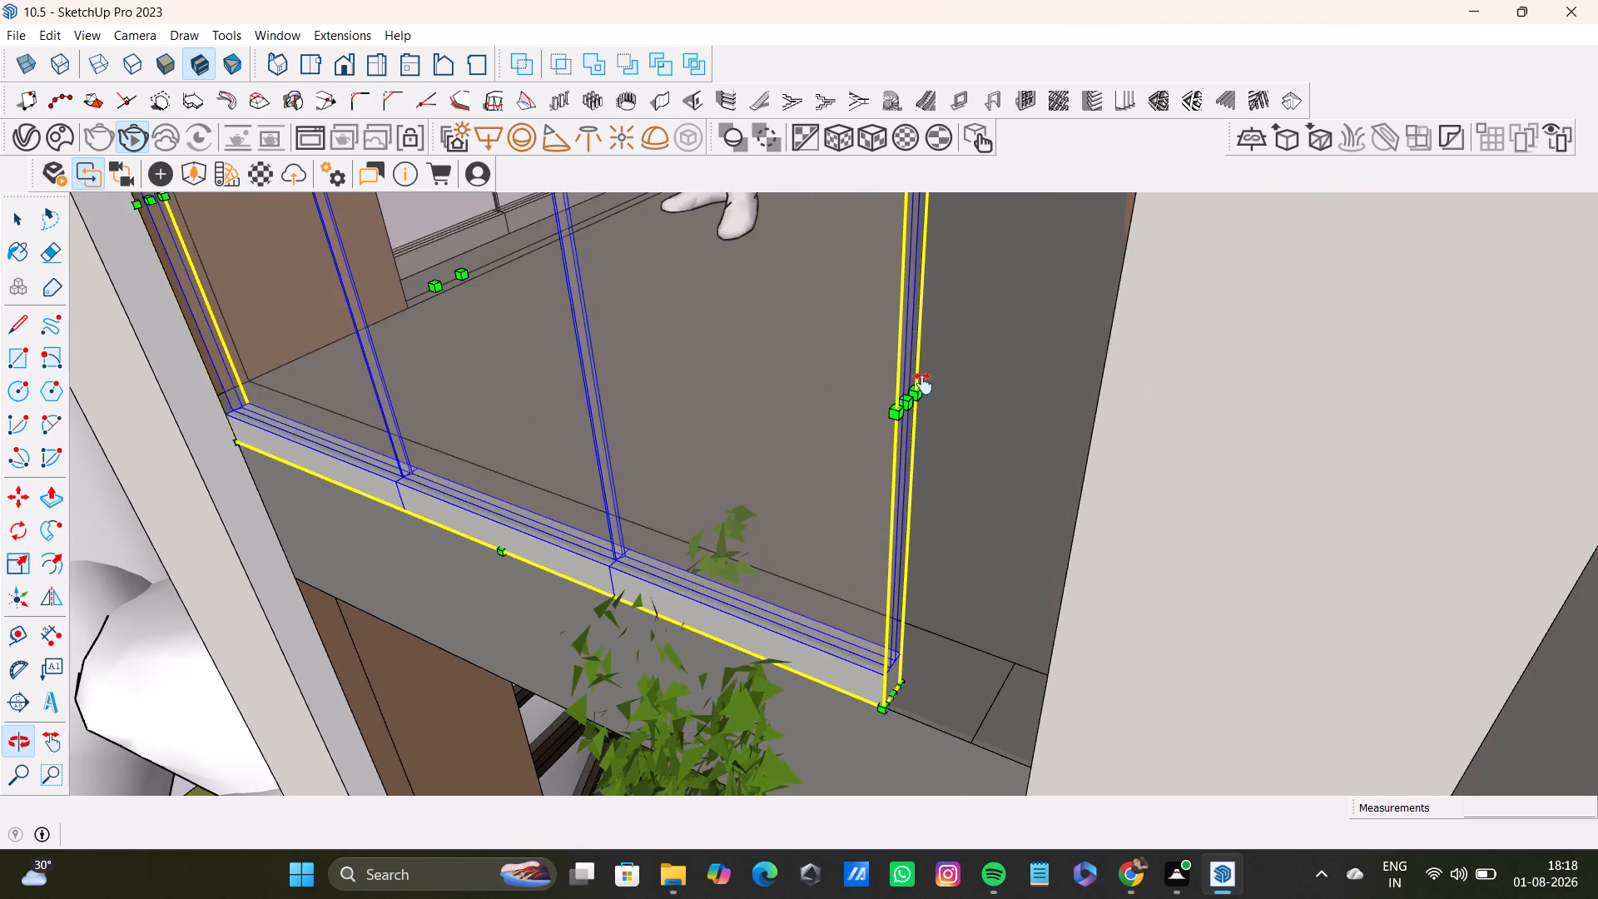
left_click(926, 410)
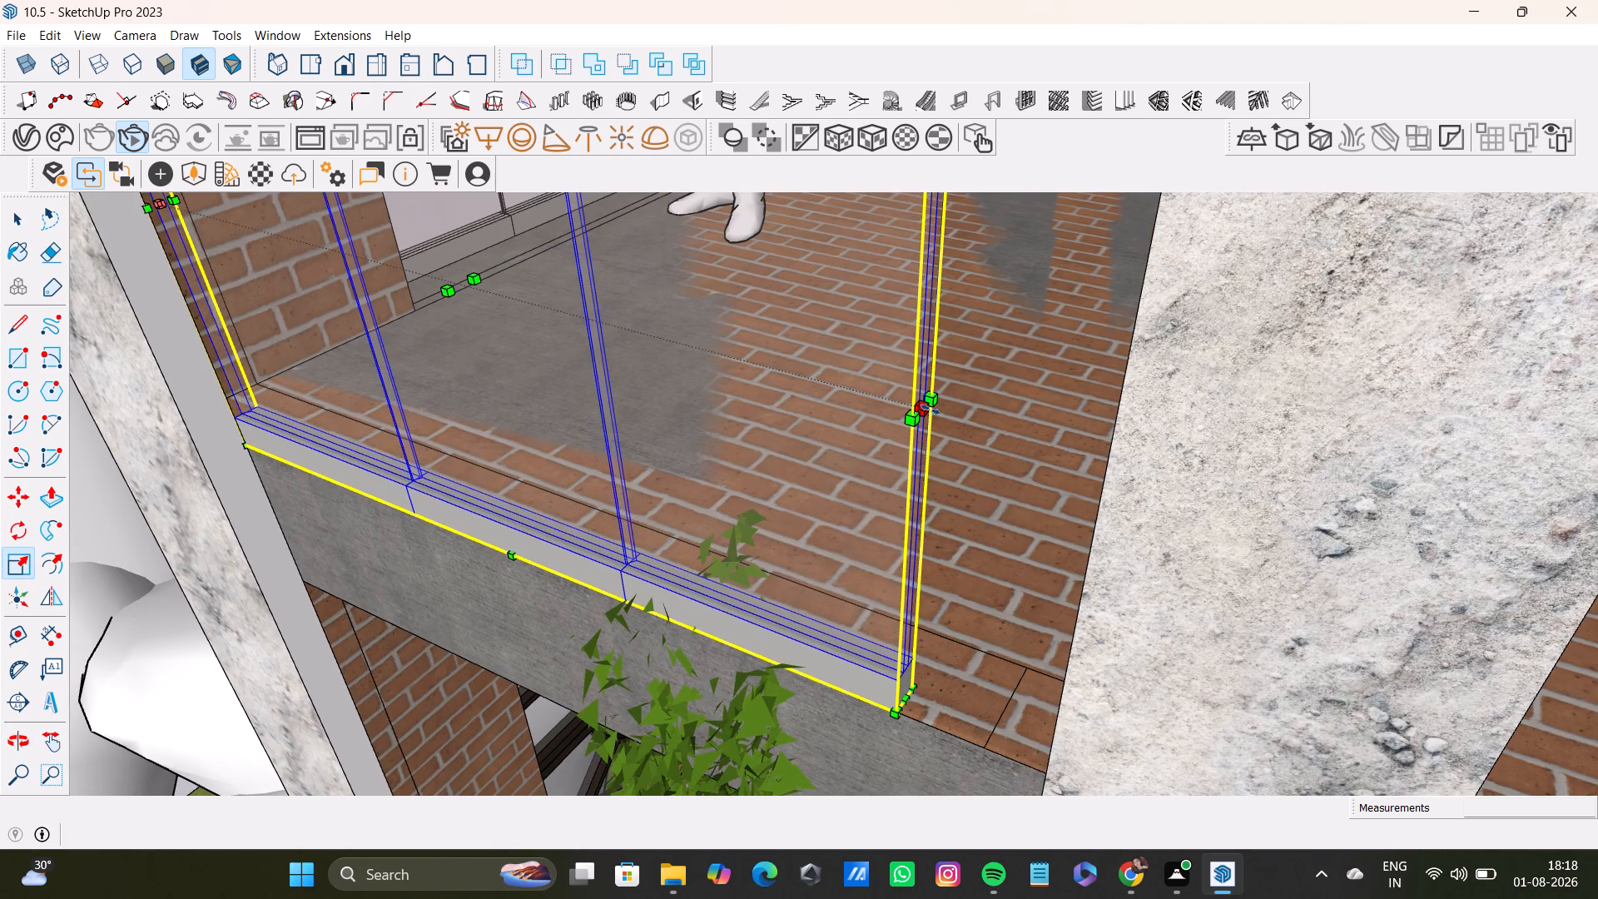
left_click(1119, 474)
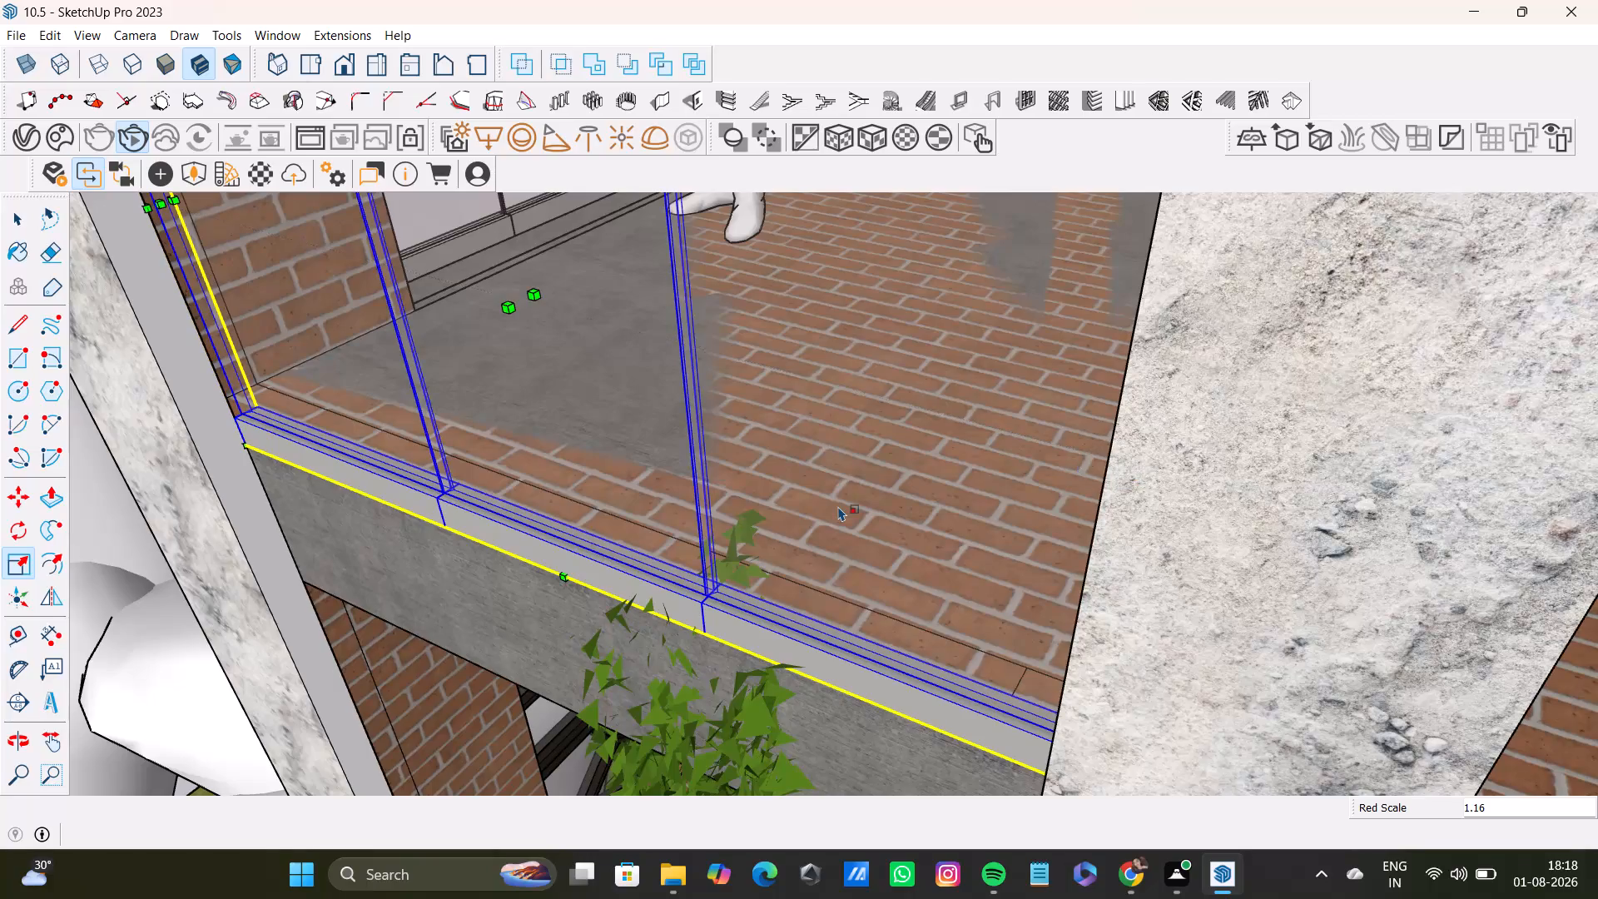
Finish scaling and deselect the widened railing in the end bay.
scroll(838, 506, "down", 18)
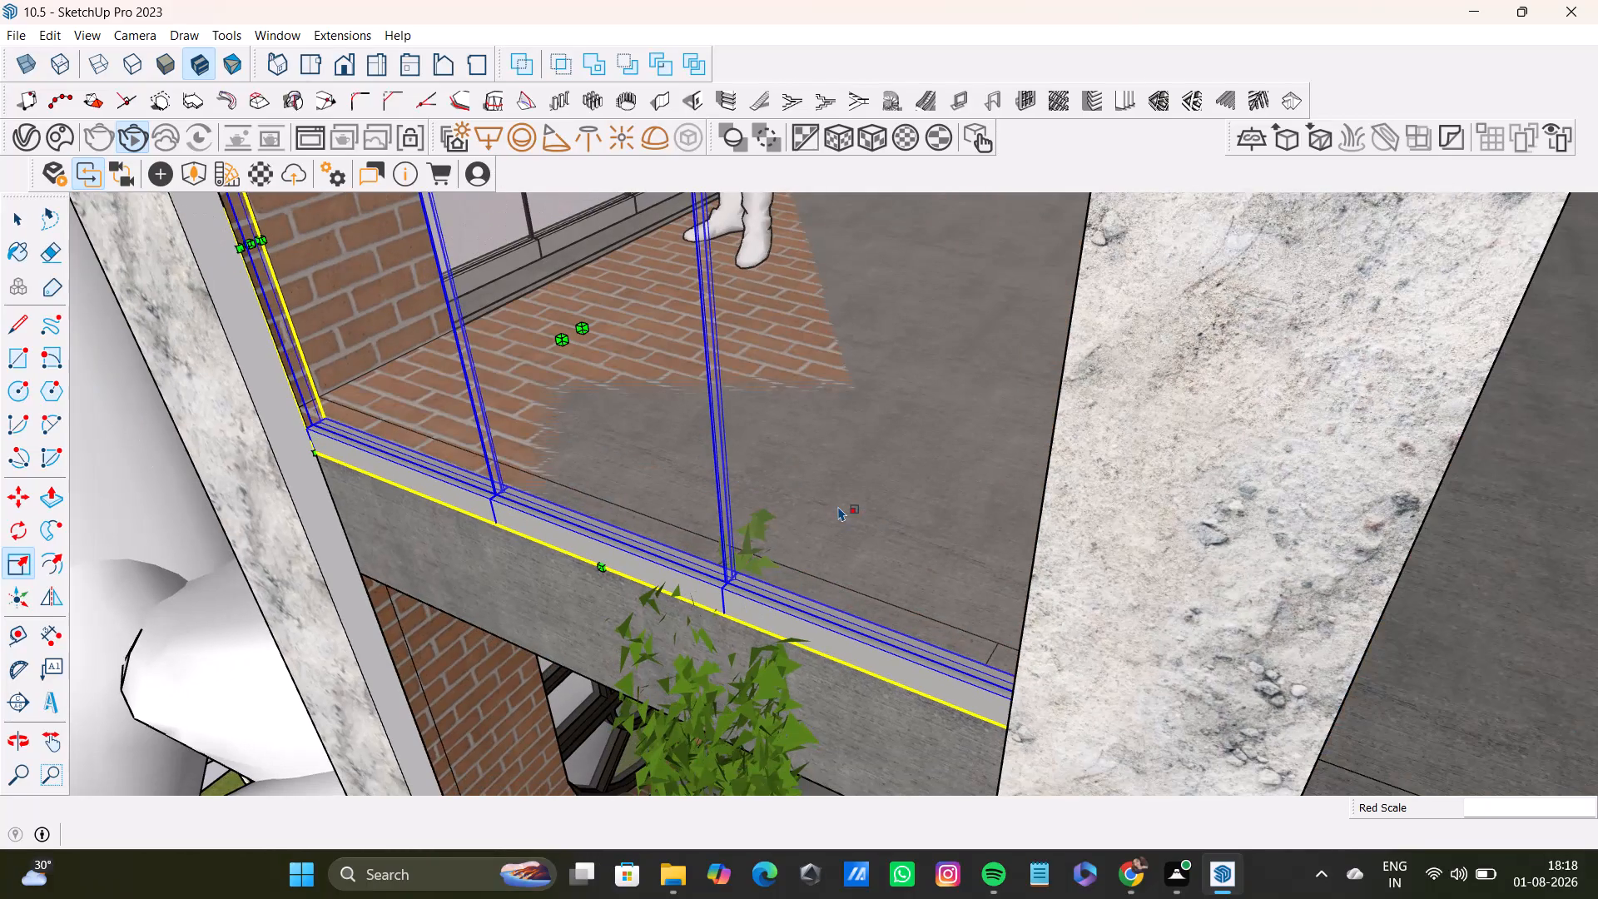
scroll(838, 506, "down", 19)
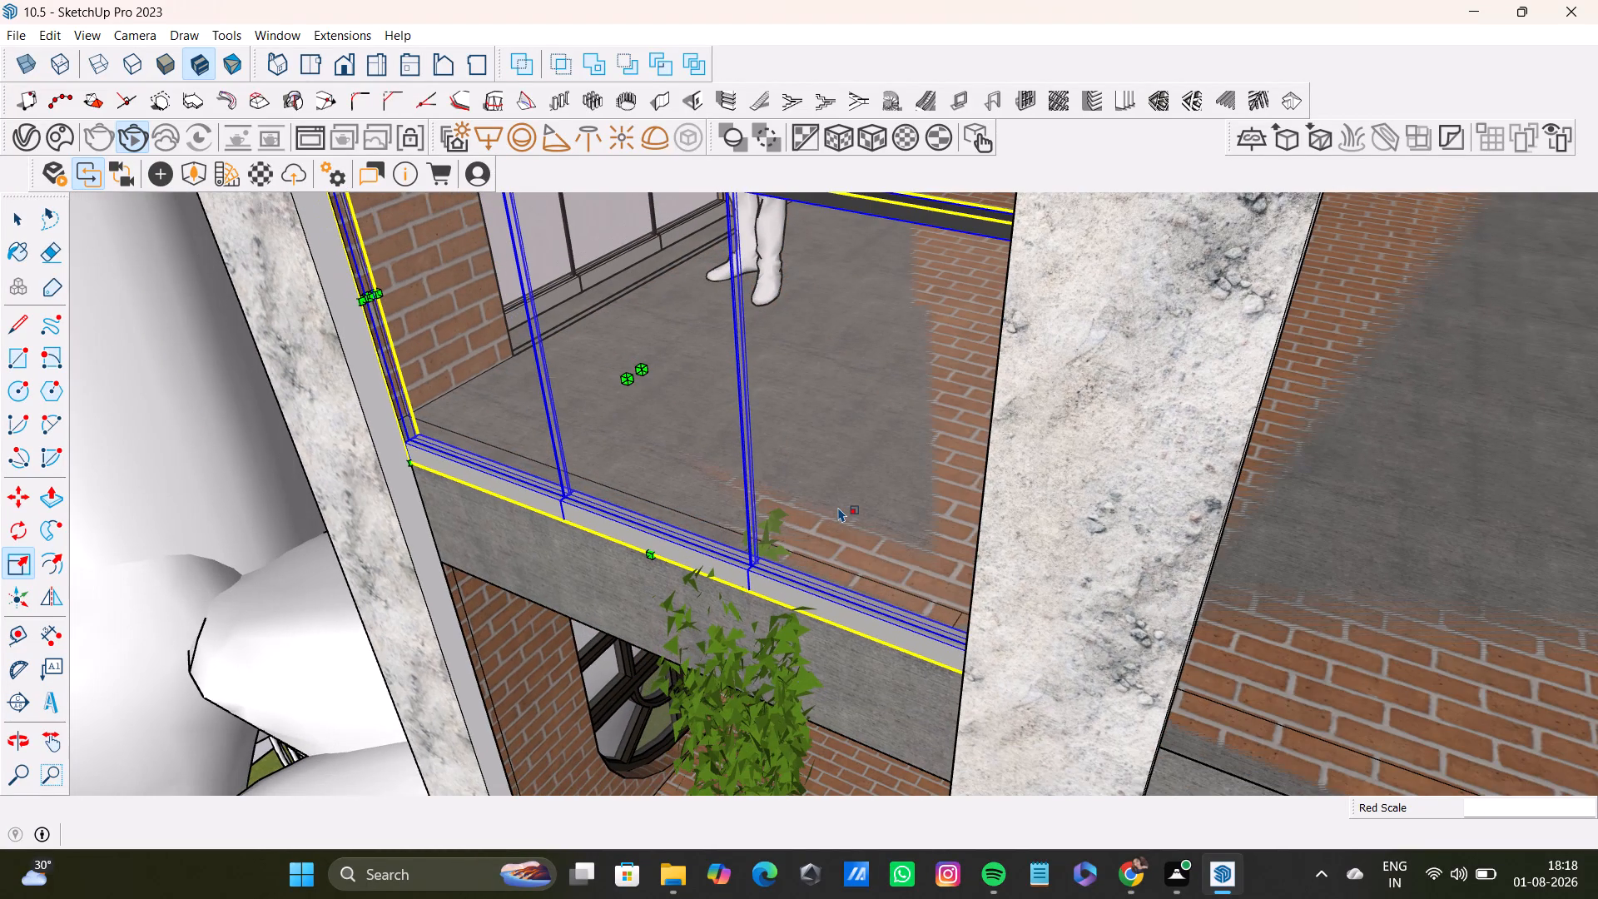
scroll(838, 507, "down", 18)
scroll(840, 507, "down", 4)
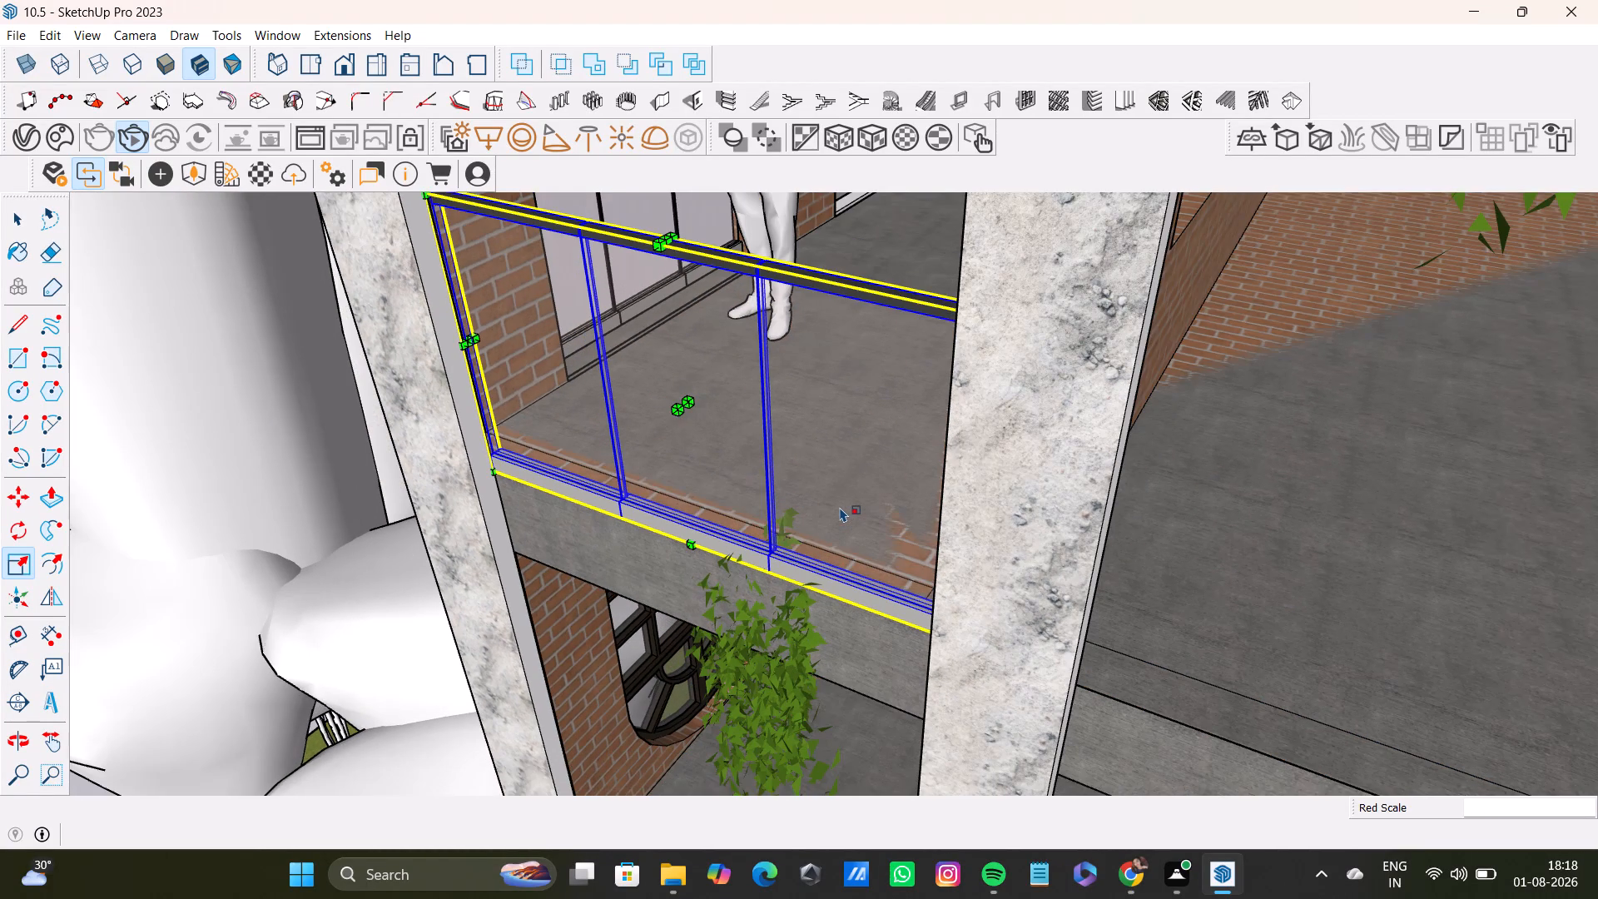
scroll(840, 507, "down", 14)
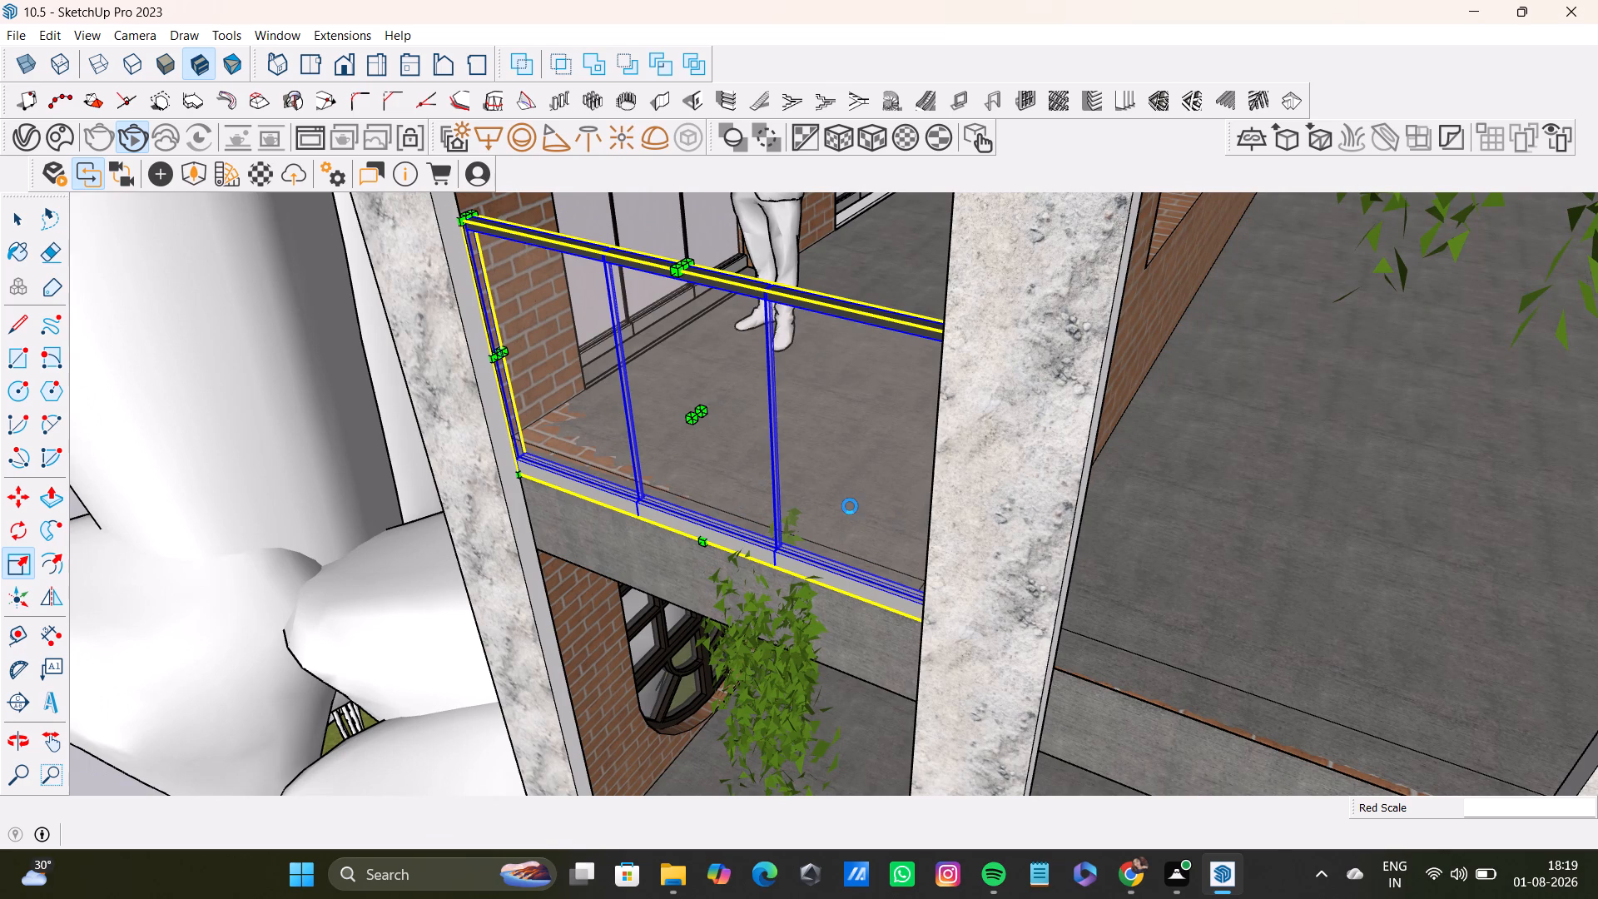
scroll(850, 506, "down", 15)
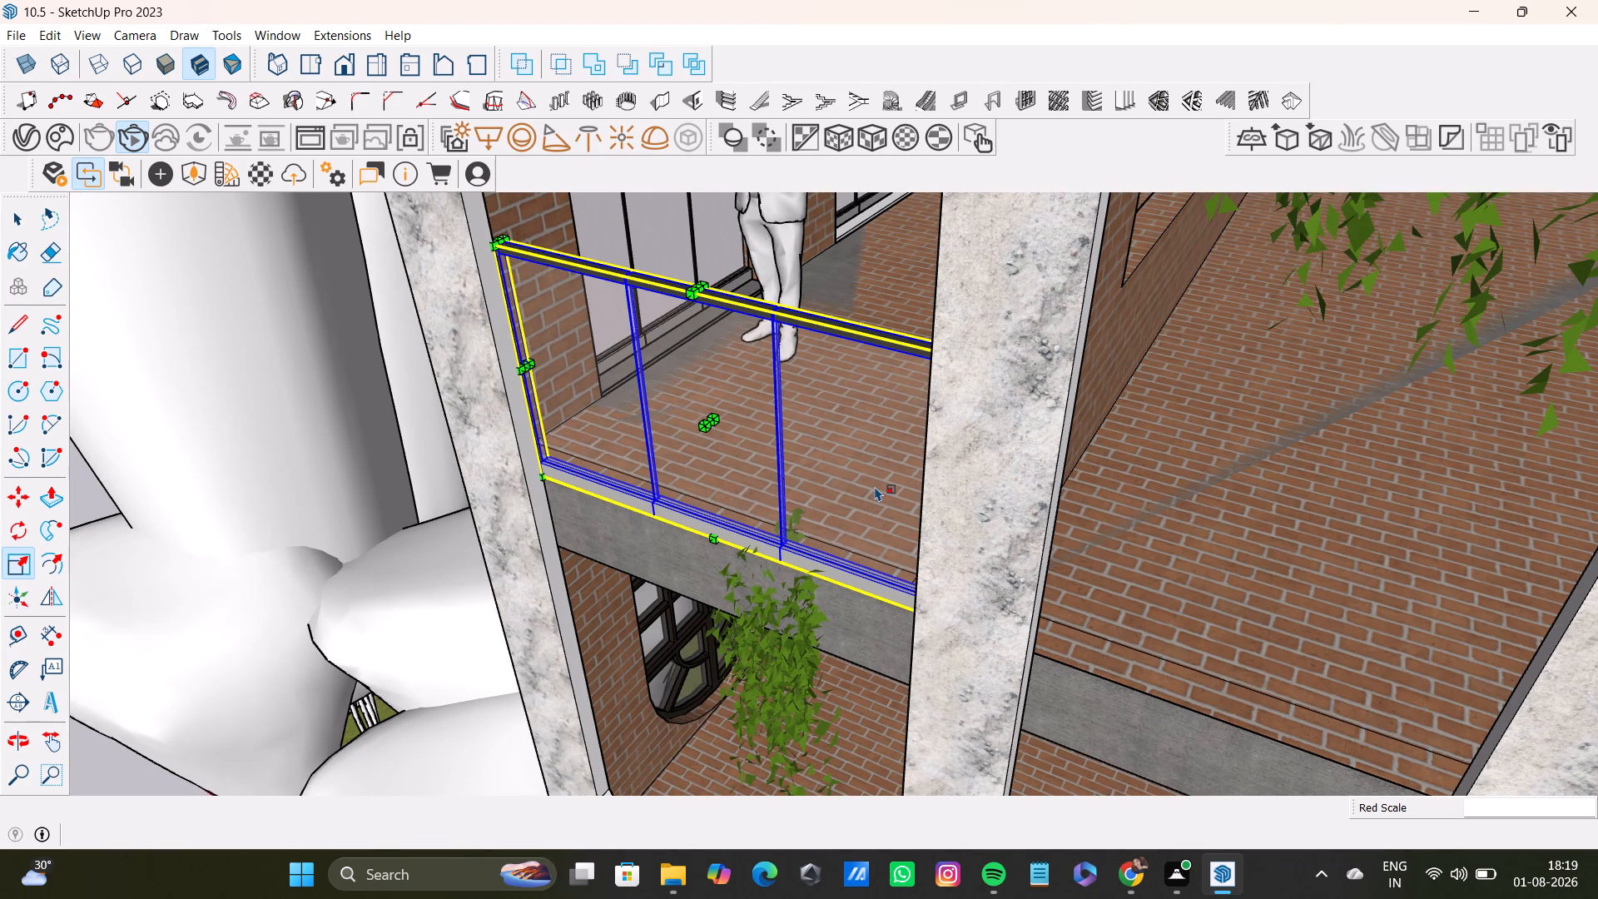
scroll(875, 486, "down", 7)
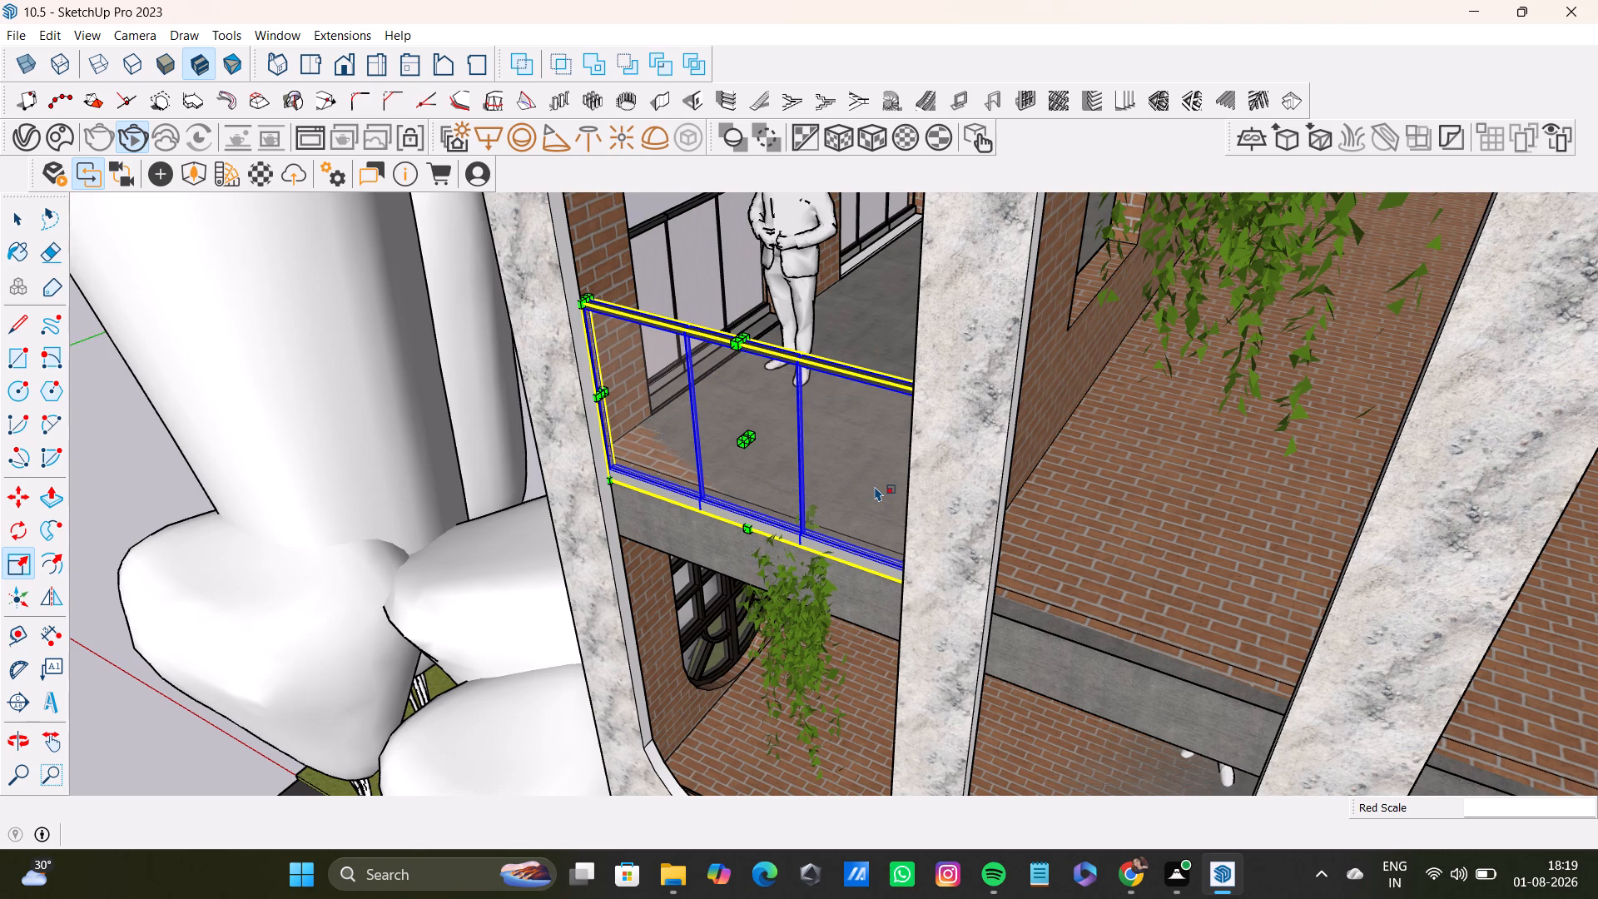
scroll(875, 486, "down", 15)
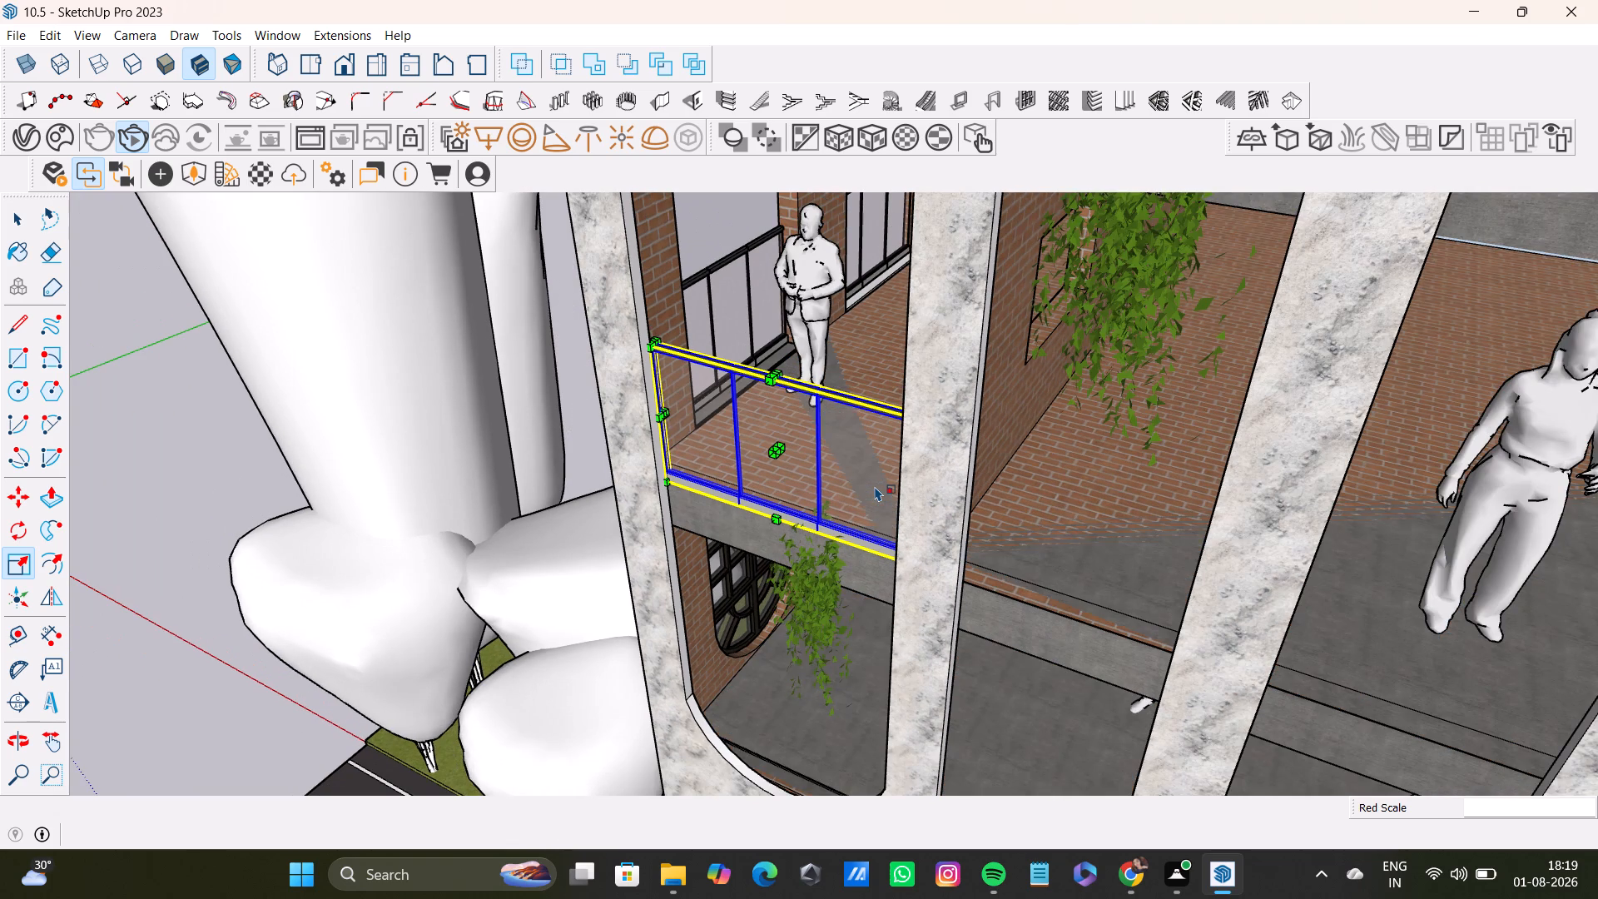
scroll(875, 486, "down", 9)
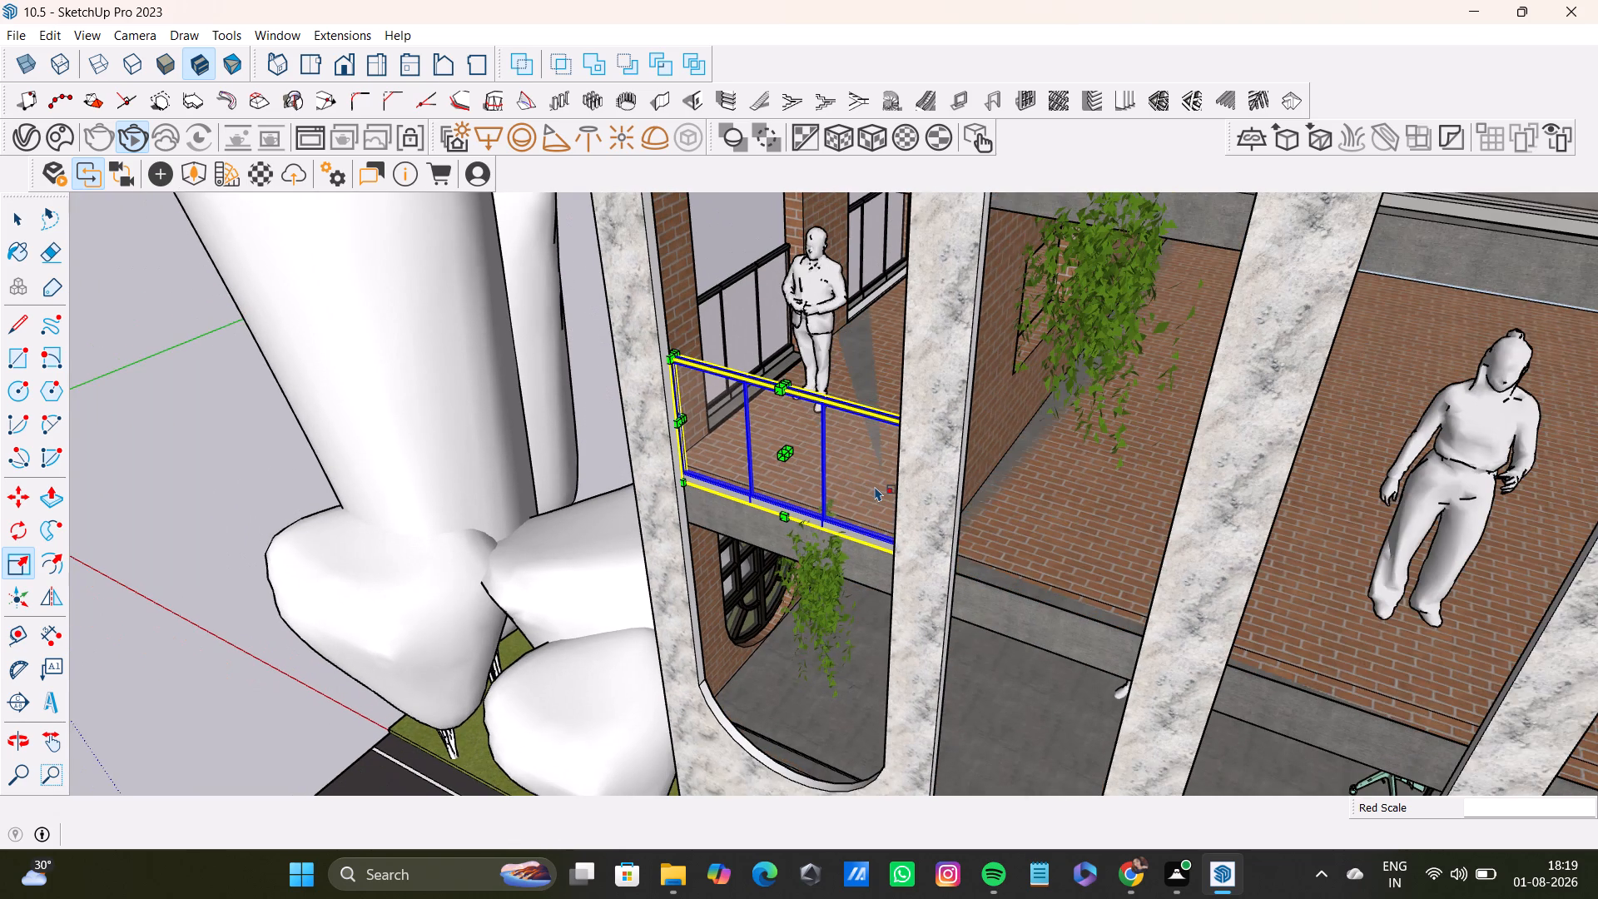
scroll(875, 486, "down", 18)
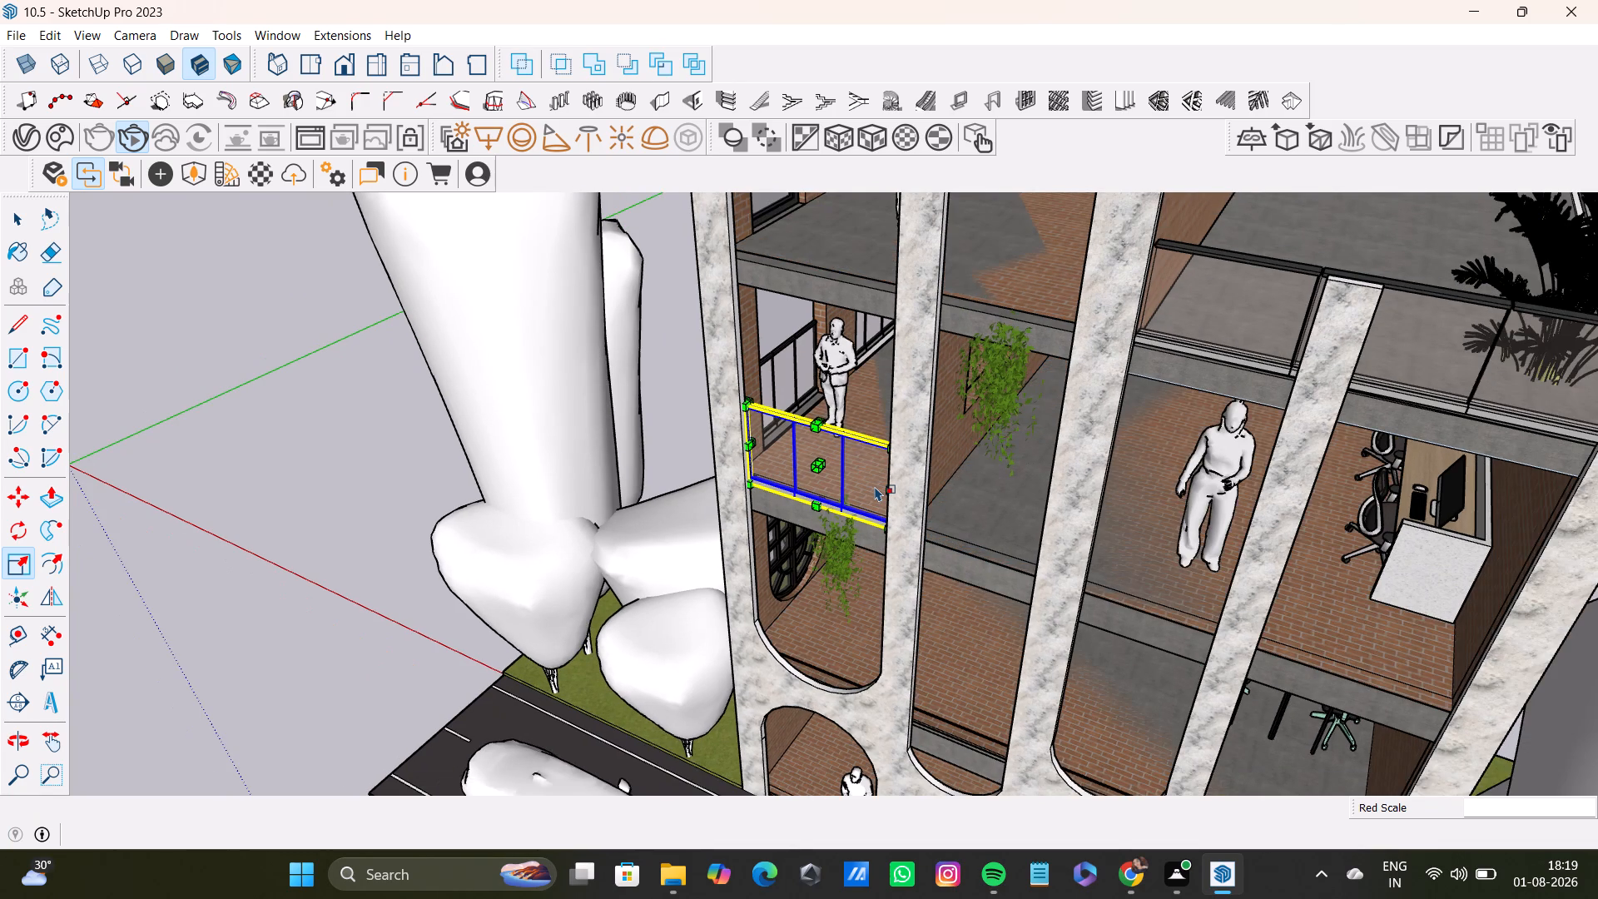
scroll(875, 486, "up", 1)
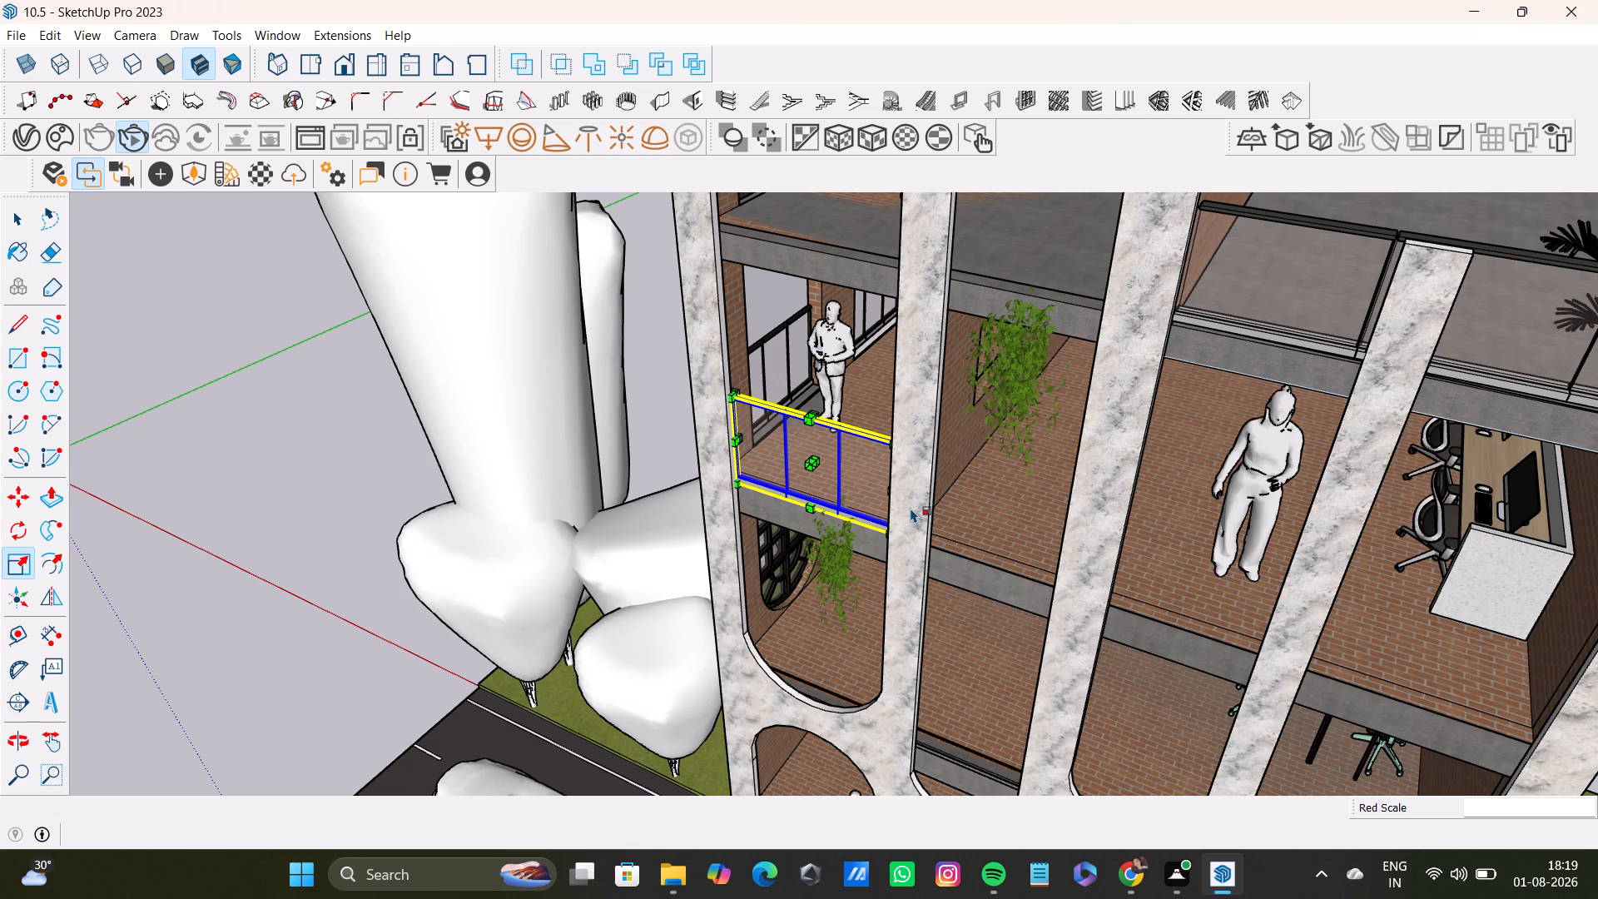
left_click(219, 404)
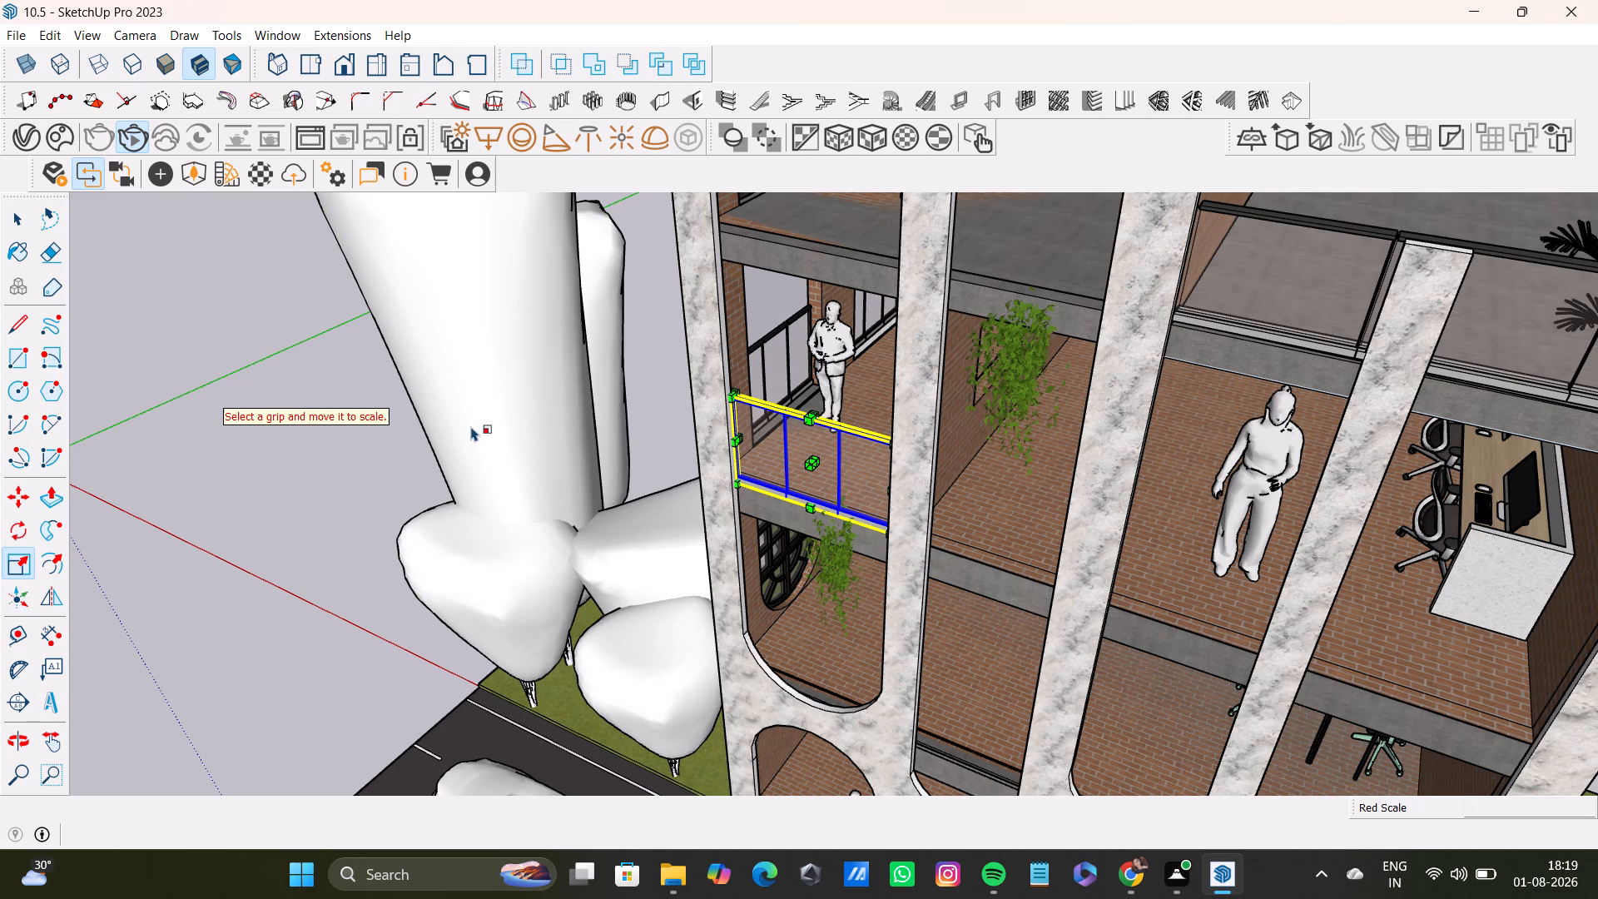
left_click(643, 428)
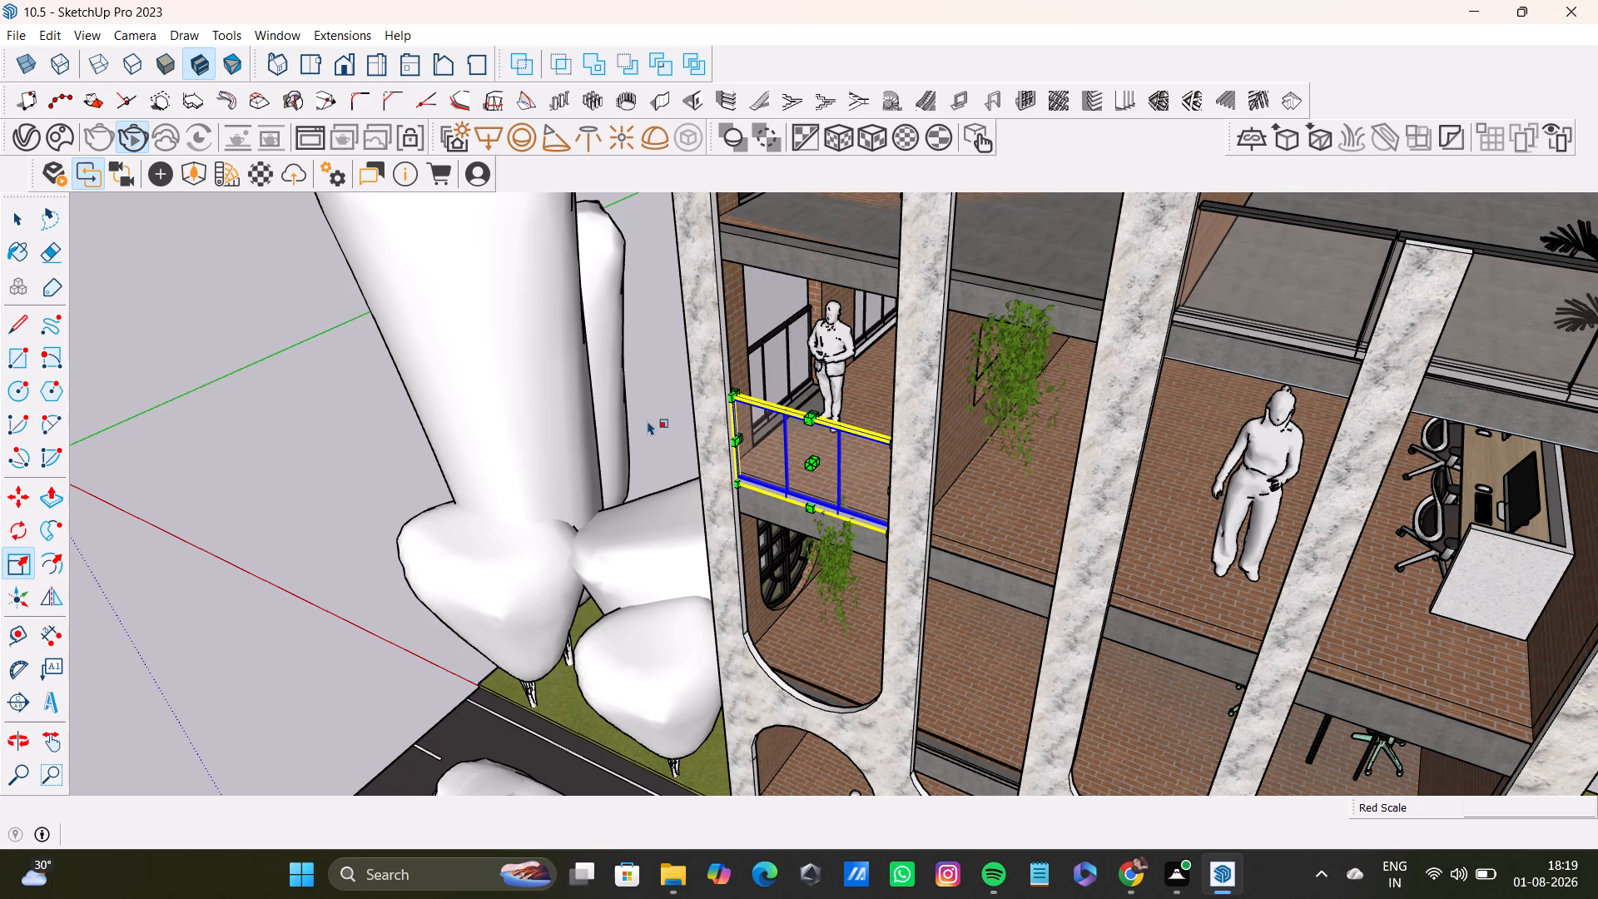
left_click(639, 425)
middle_click_drag(681, 529, 916, 554)
middle_click_drag(864, 605, 875, 608)
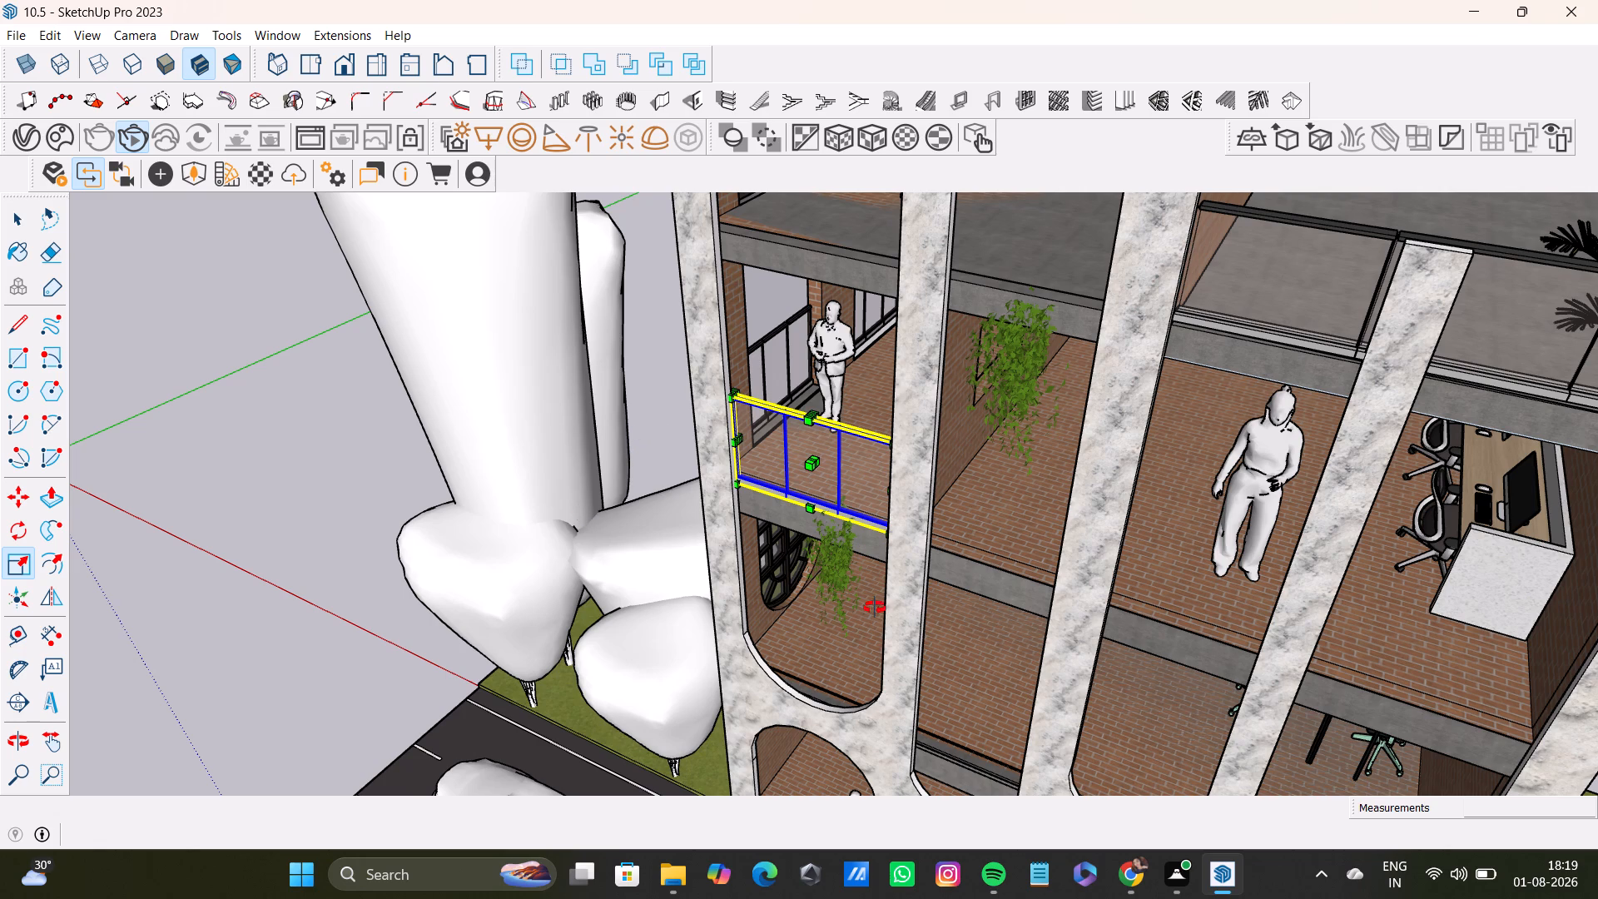
middle_click_drag(875, 608, 1048, 583)
key("space")
left_click(359, 462)
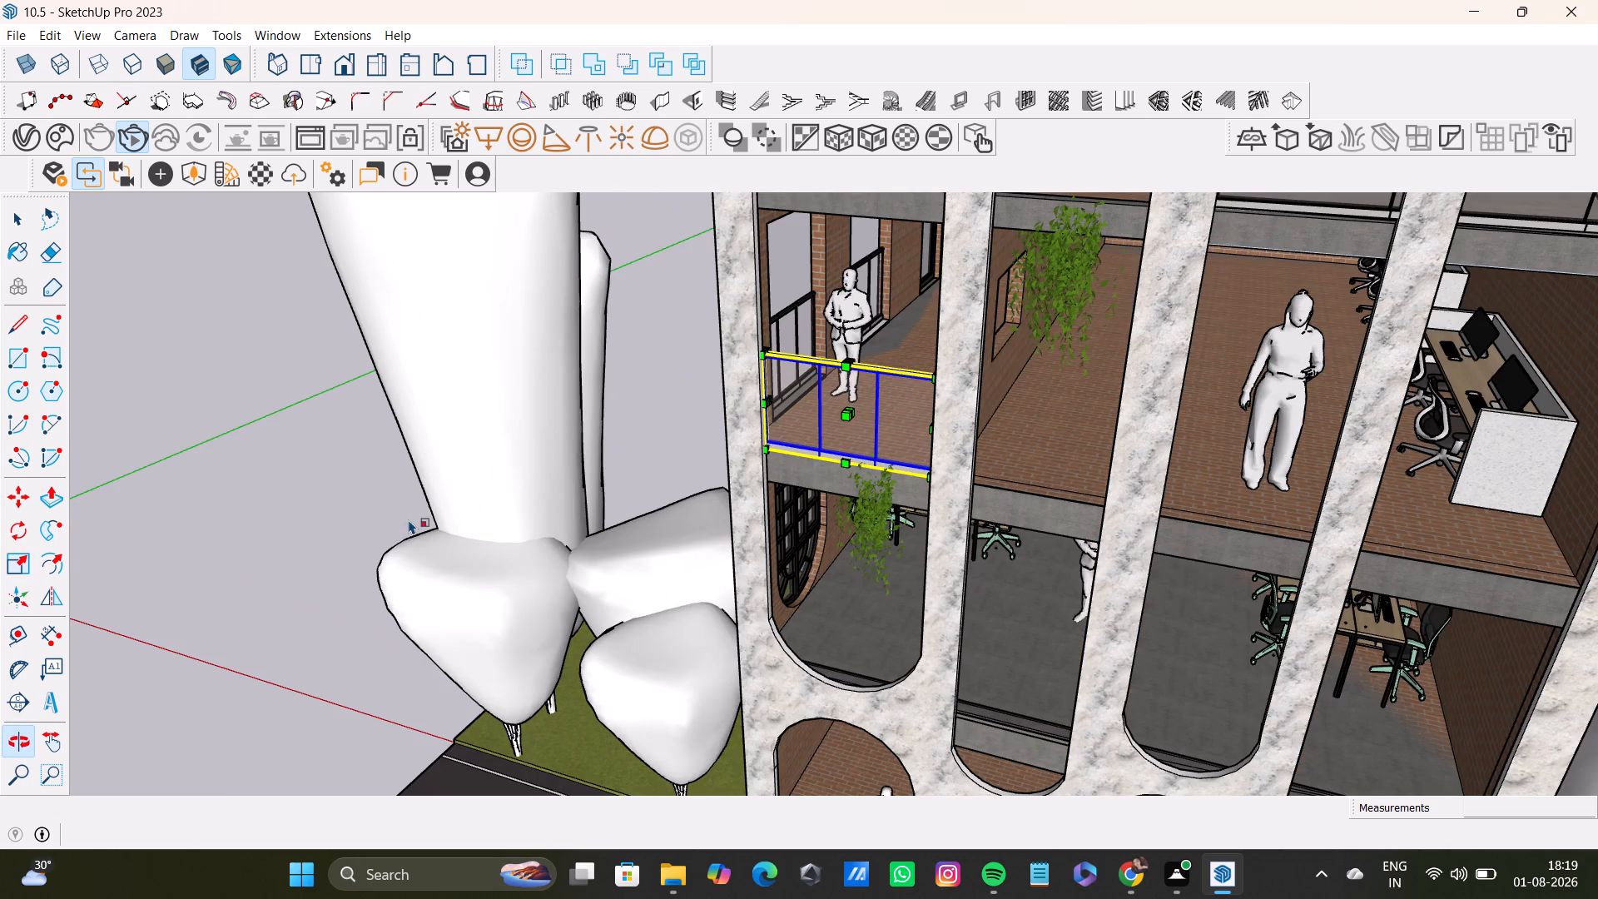
middle_click_drag(409, 519, 581, 527)
middle_click_drag(546, 564, 617, 575)
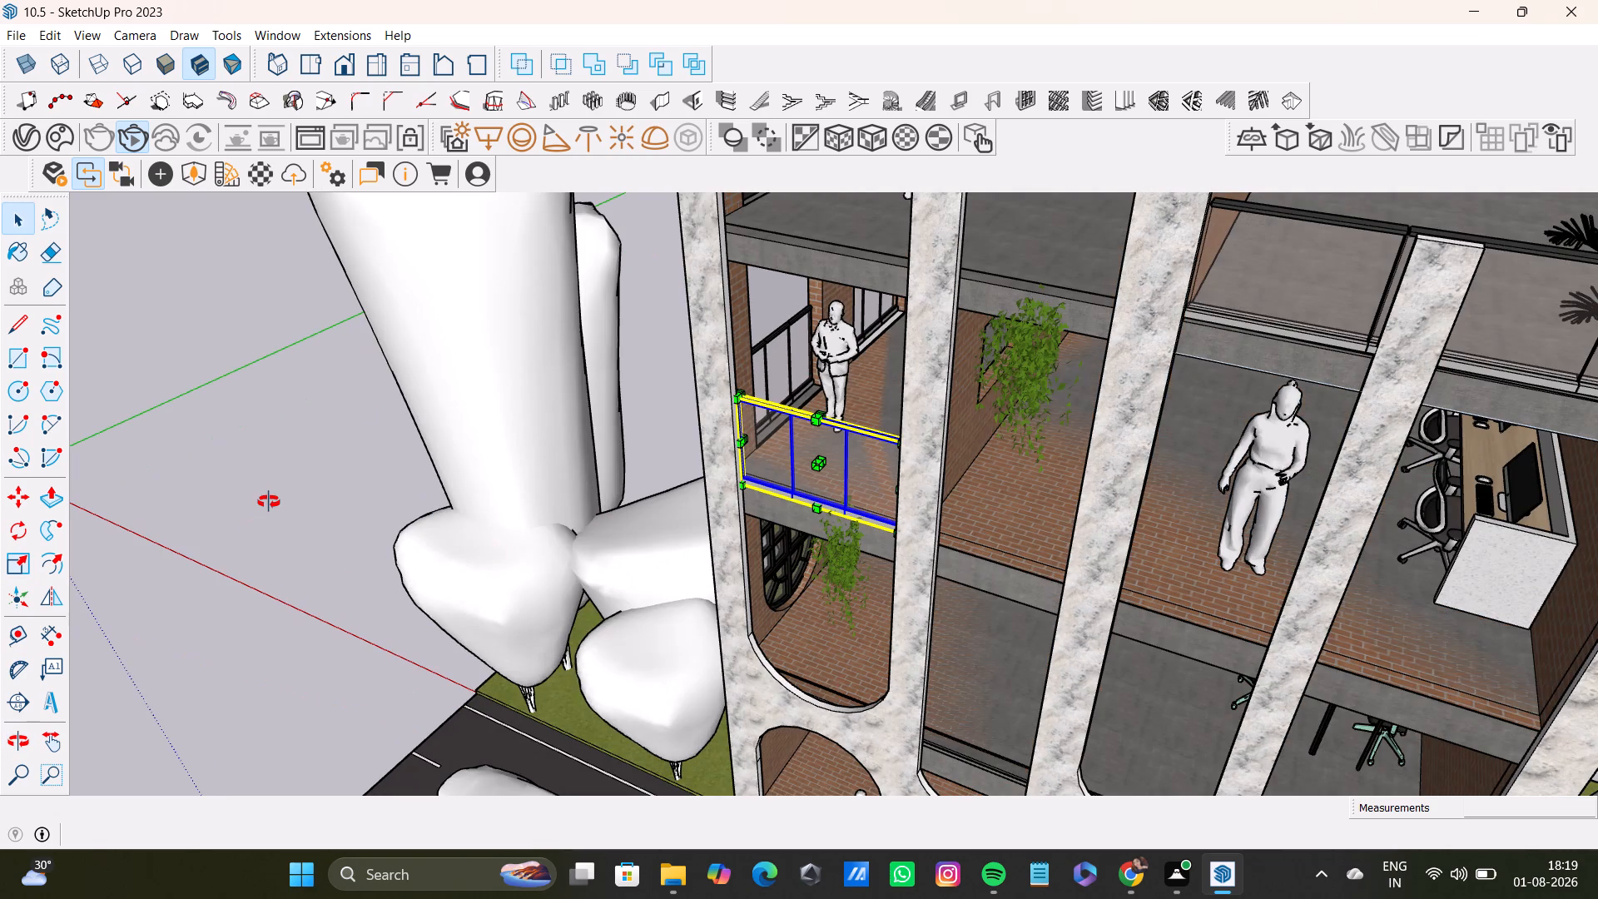
left_click(285, 487)
Examine the fitted end-bay railing and the remaining open bays from the brick side, the front and above.
middle_click_drag(296, 523, 617, 554)
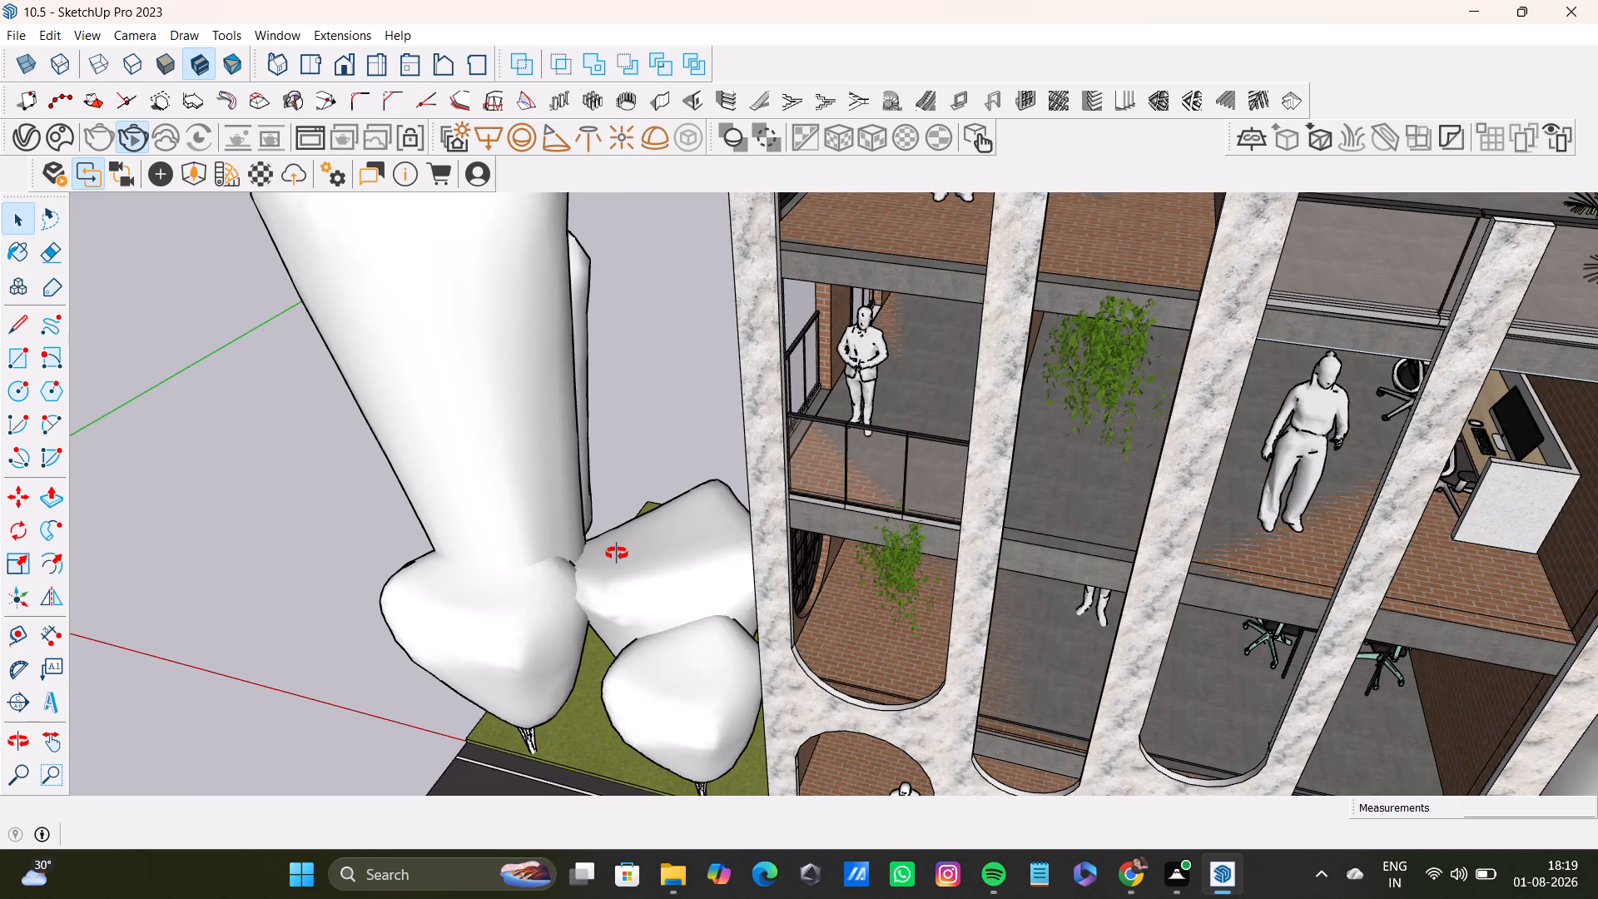
middle_click_drag(617, 554, 561, 419)
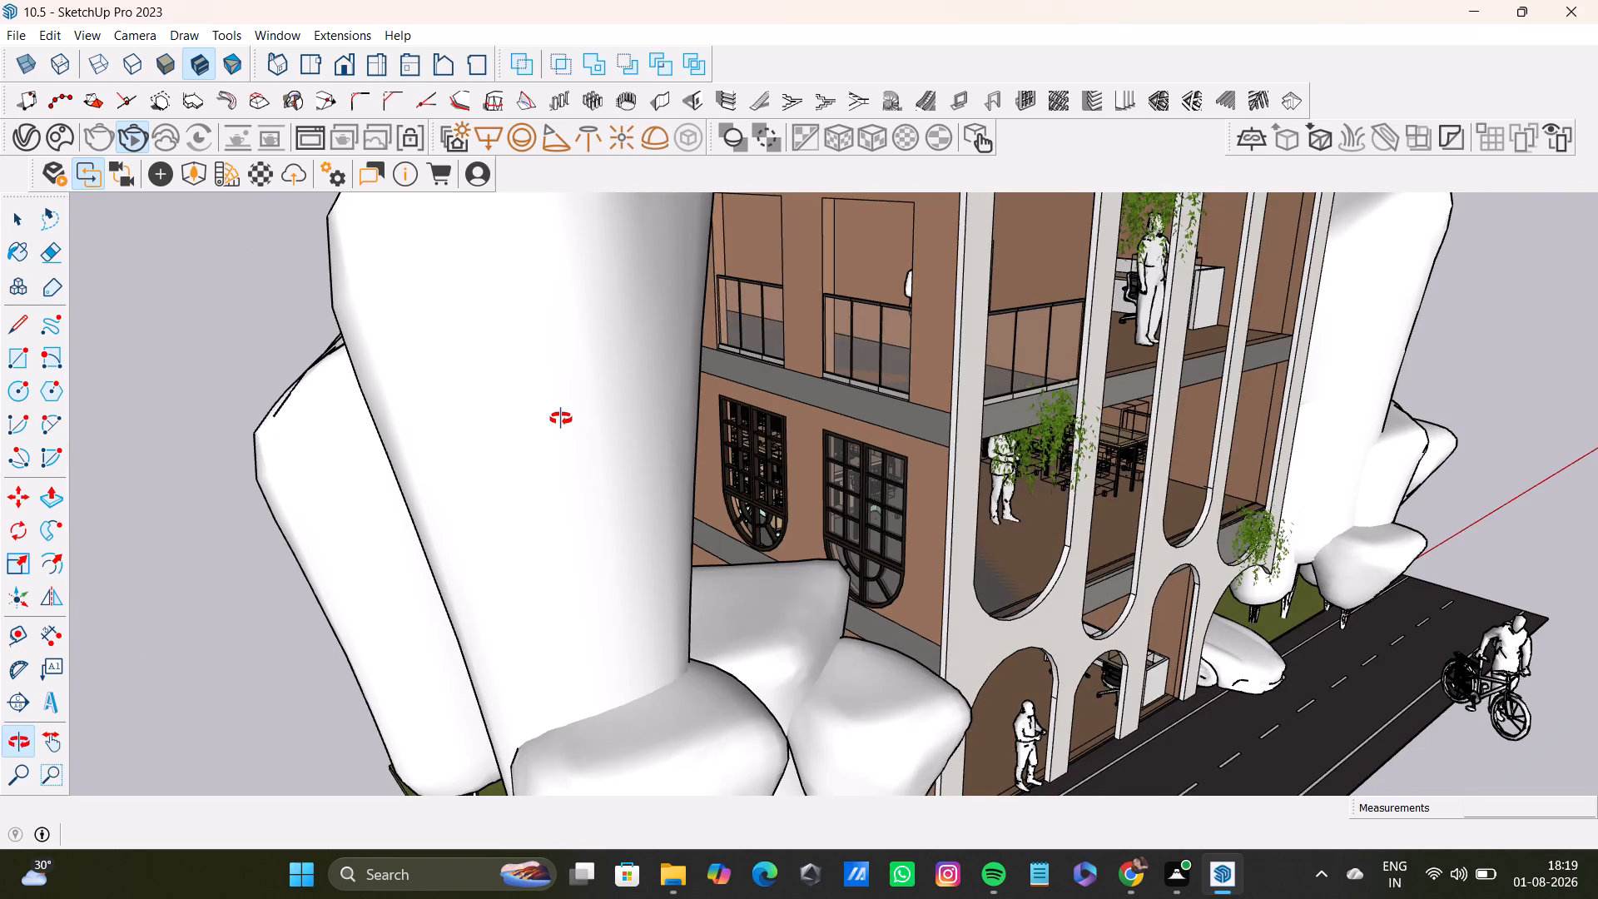
middle_click_drag(561, 419, 410, 439)
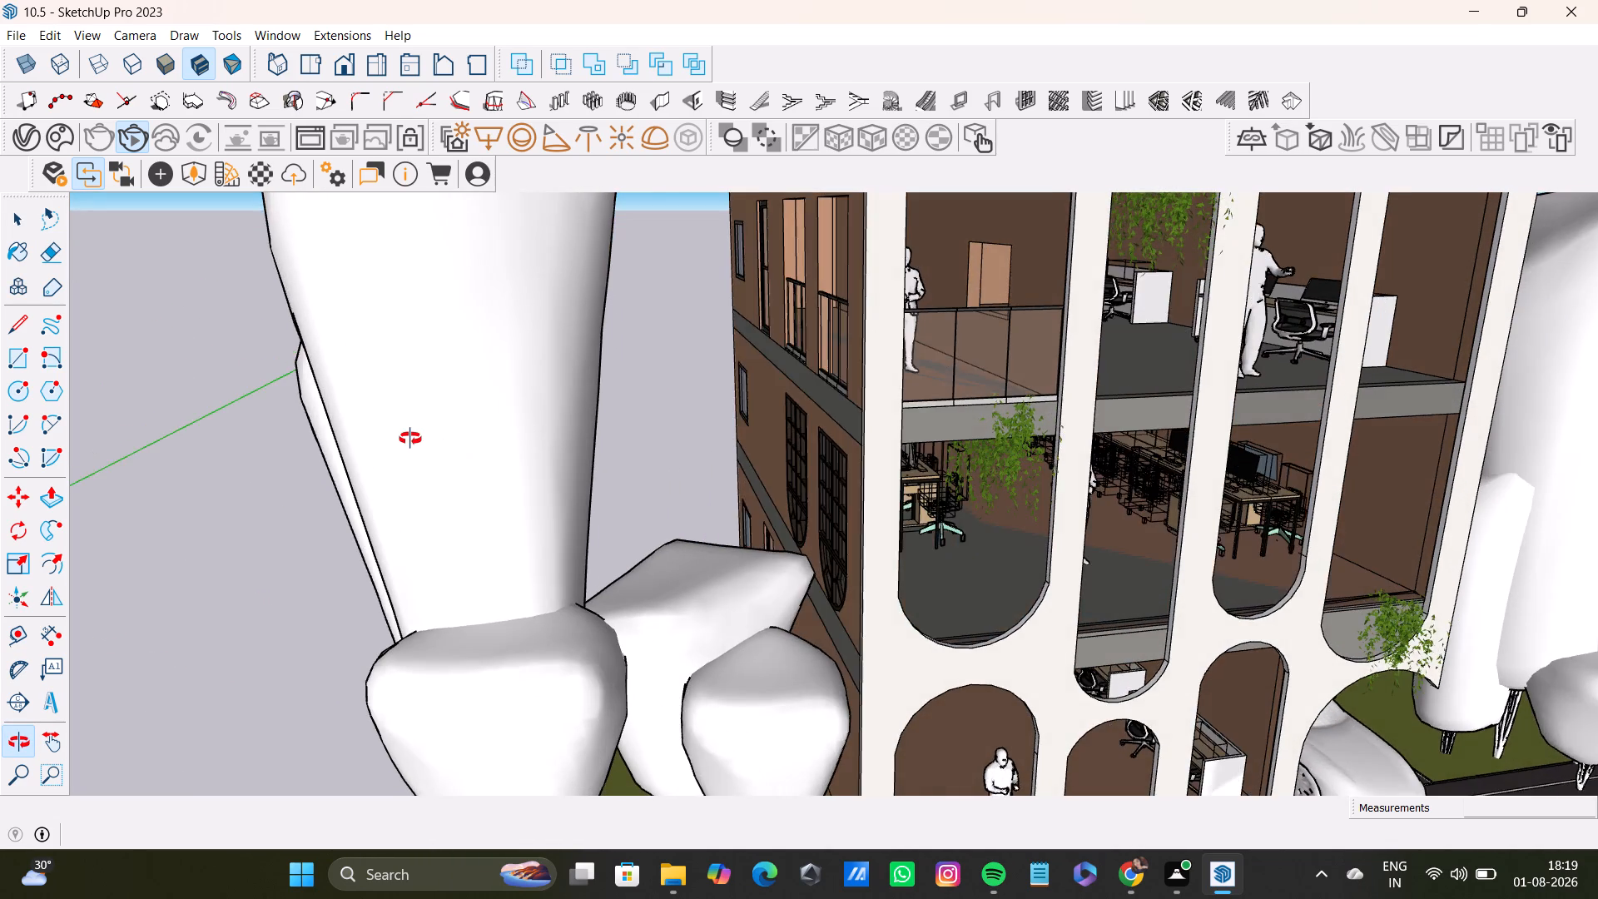
middle_click_drag(410, 439, 394, 445)
scroll(480, 495, "down", 8)
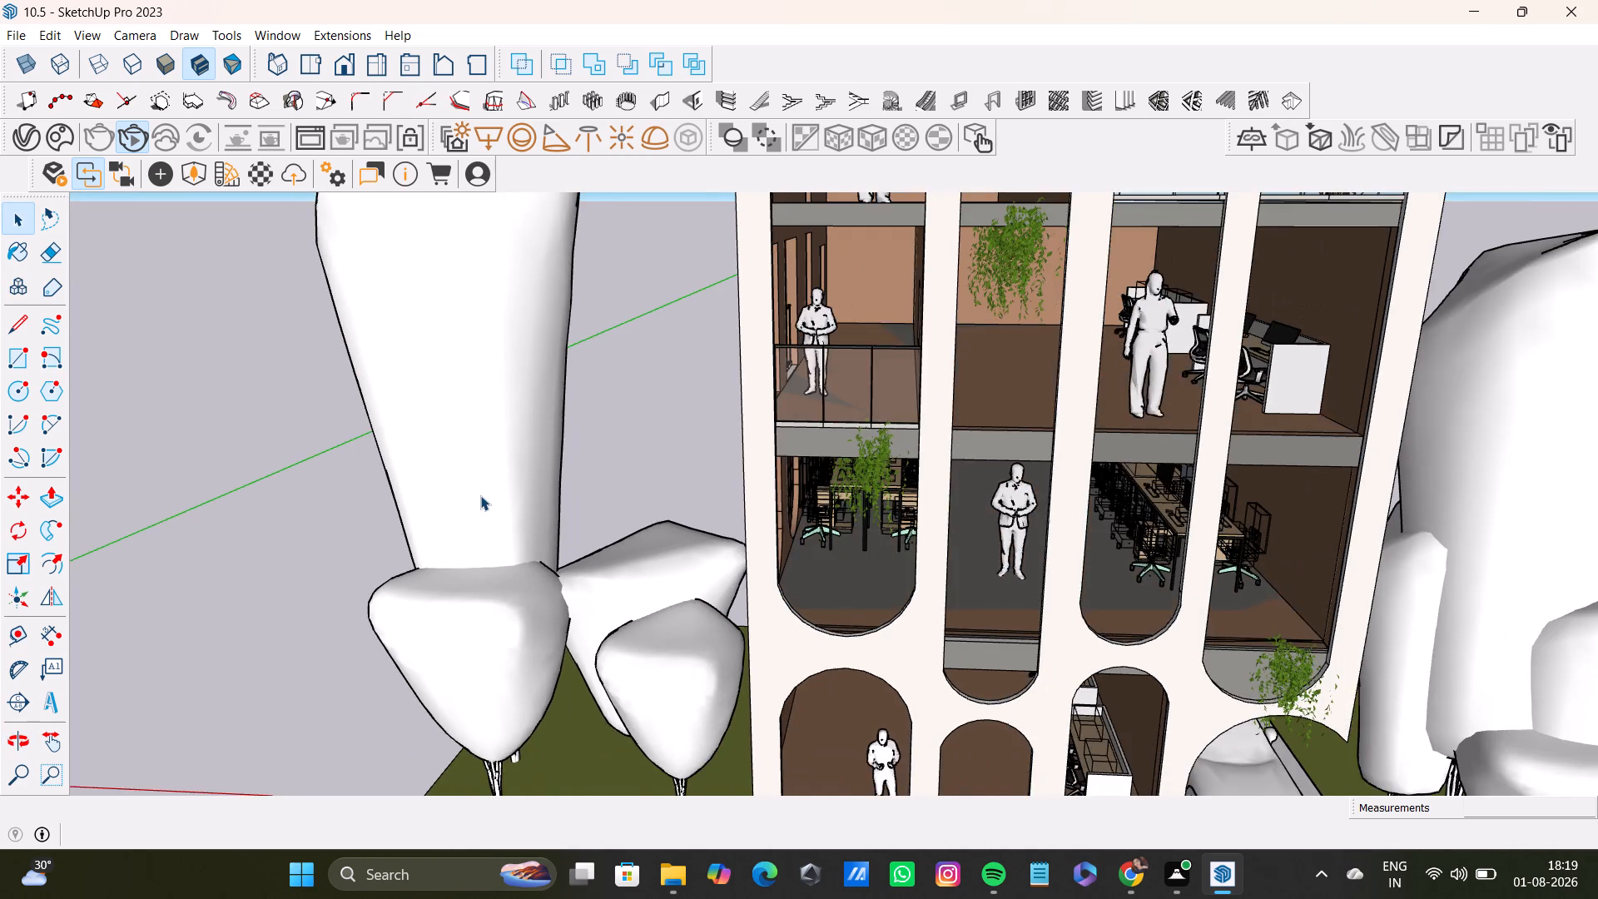
scroll(480, 495, "down", 5)
middle_click_drag(499, 400, 521, 420)
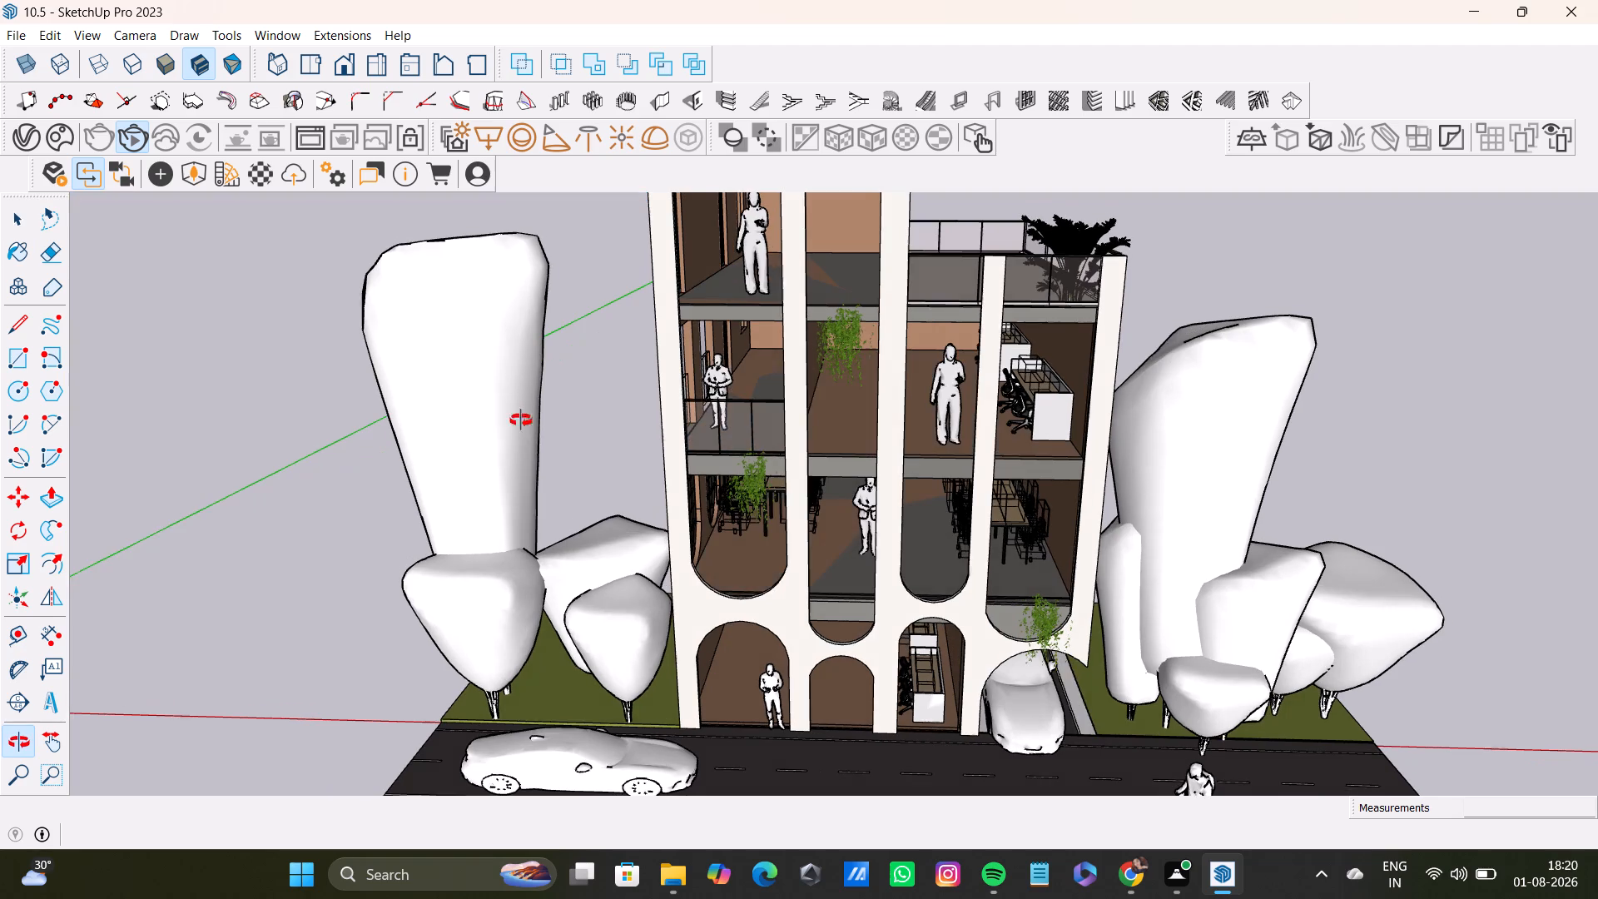
middle_click_drag(521, 420, 583, 392)
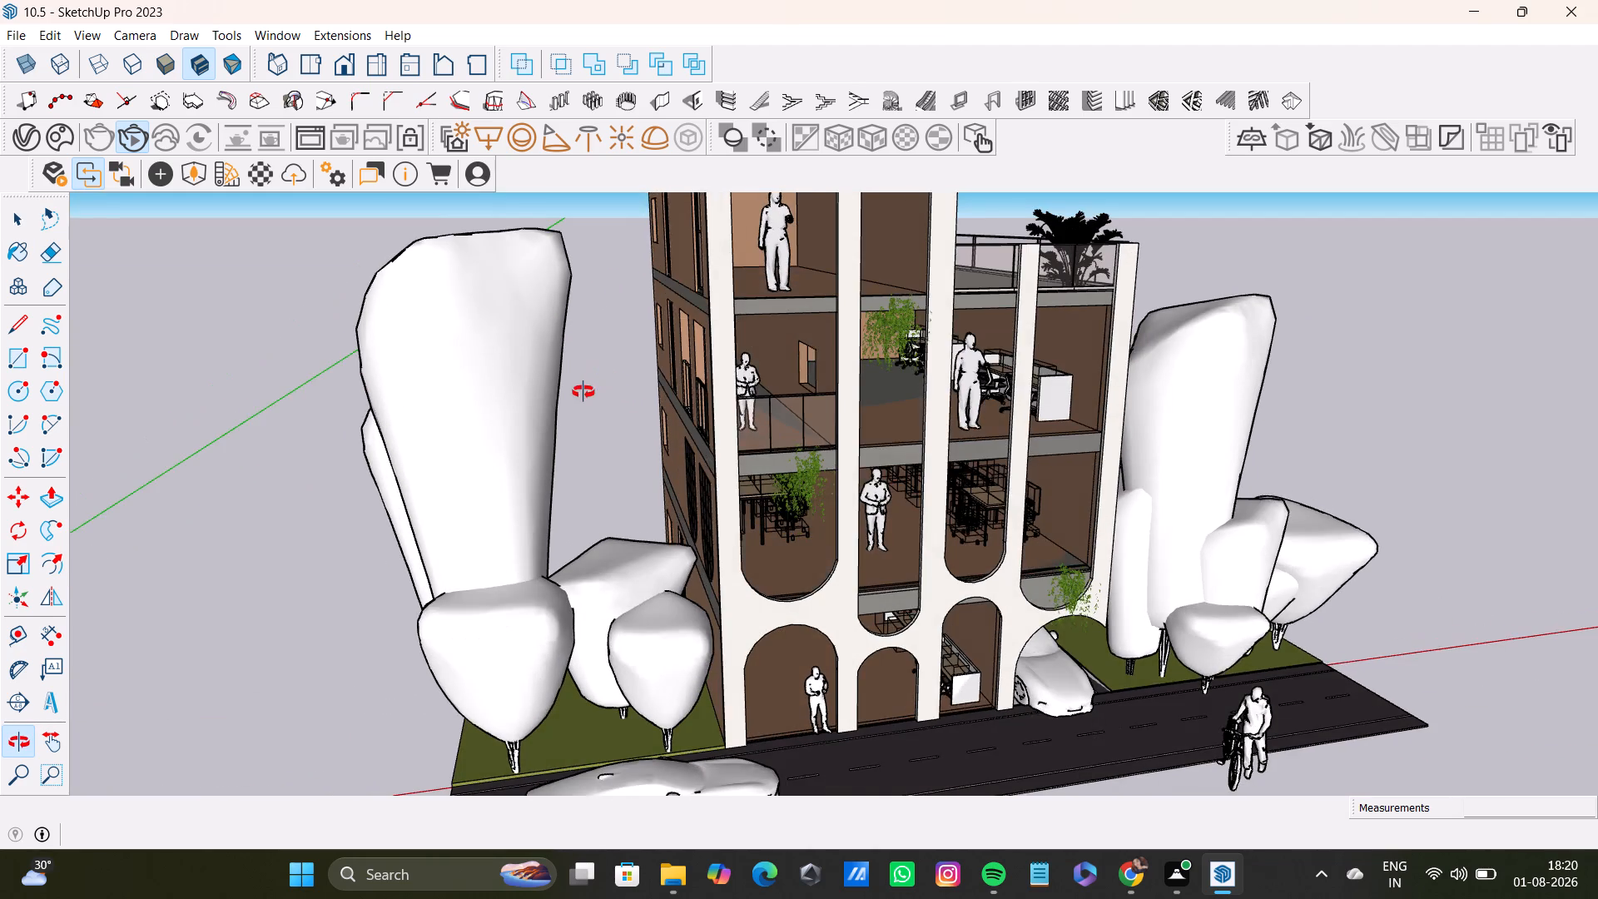
middle_click_drag(583, 392, 400, 429)
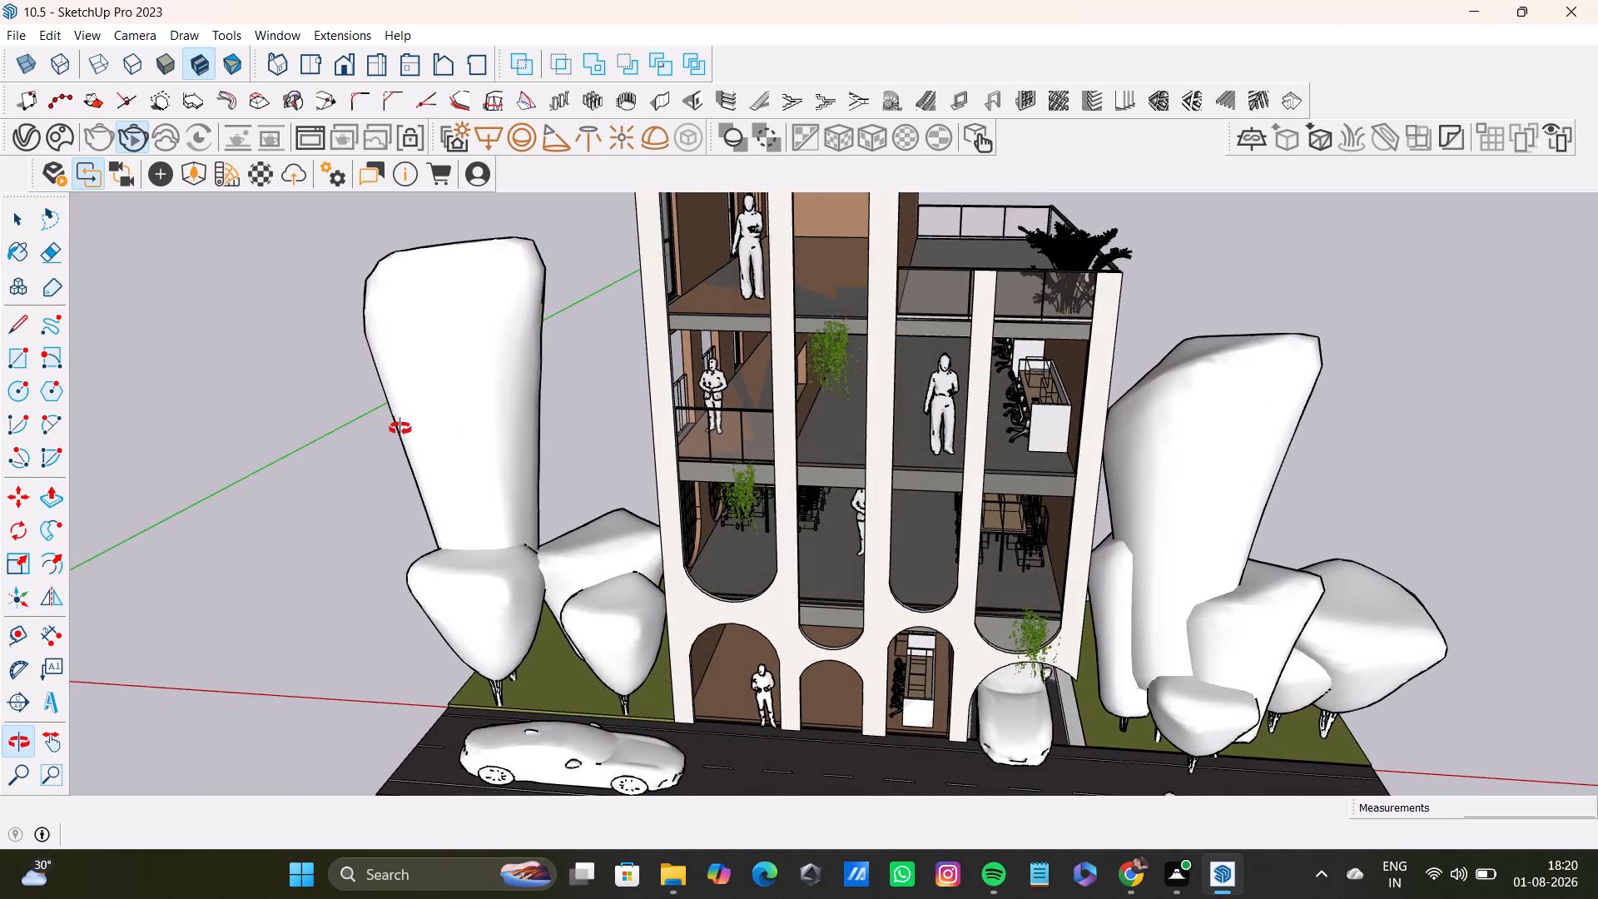
middle_click_drag(400, 429, 389, 430)
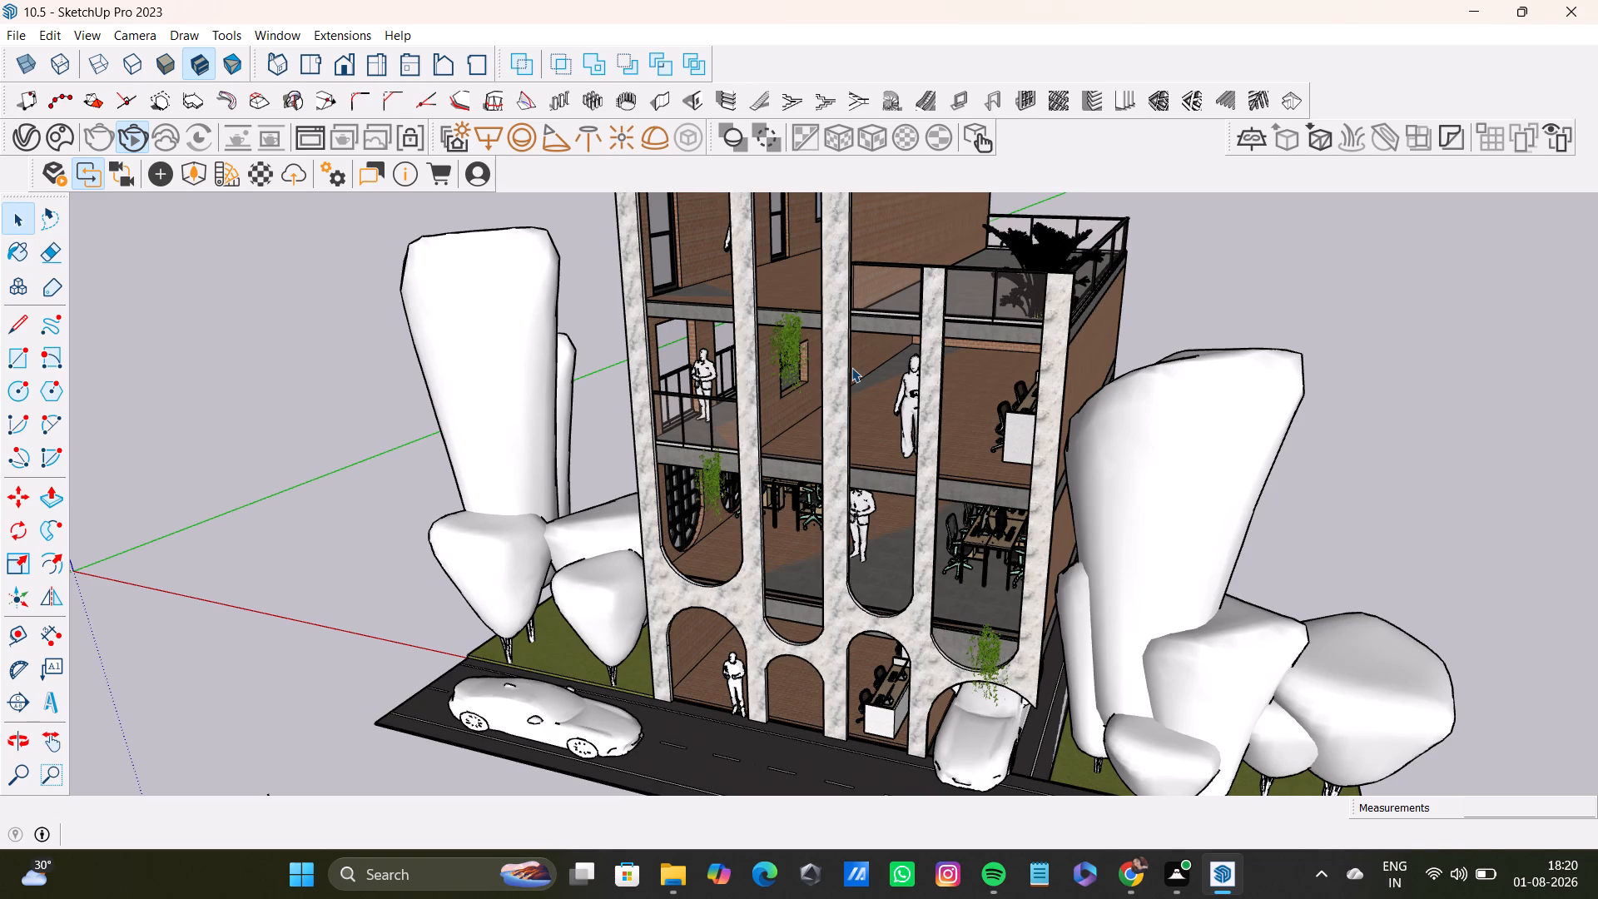
middle_click_drag(738, 383, 718, 463, "shift")
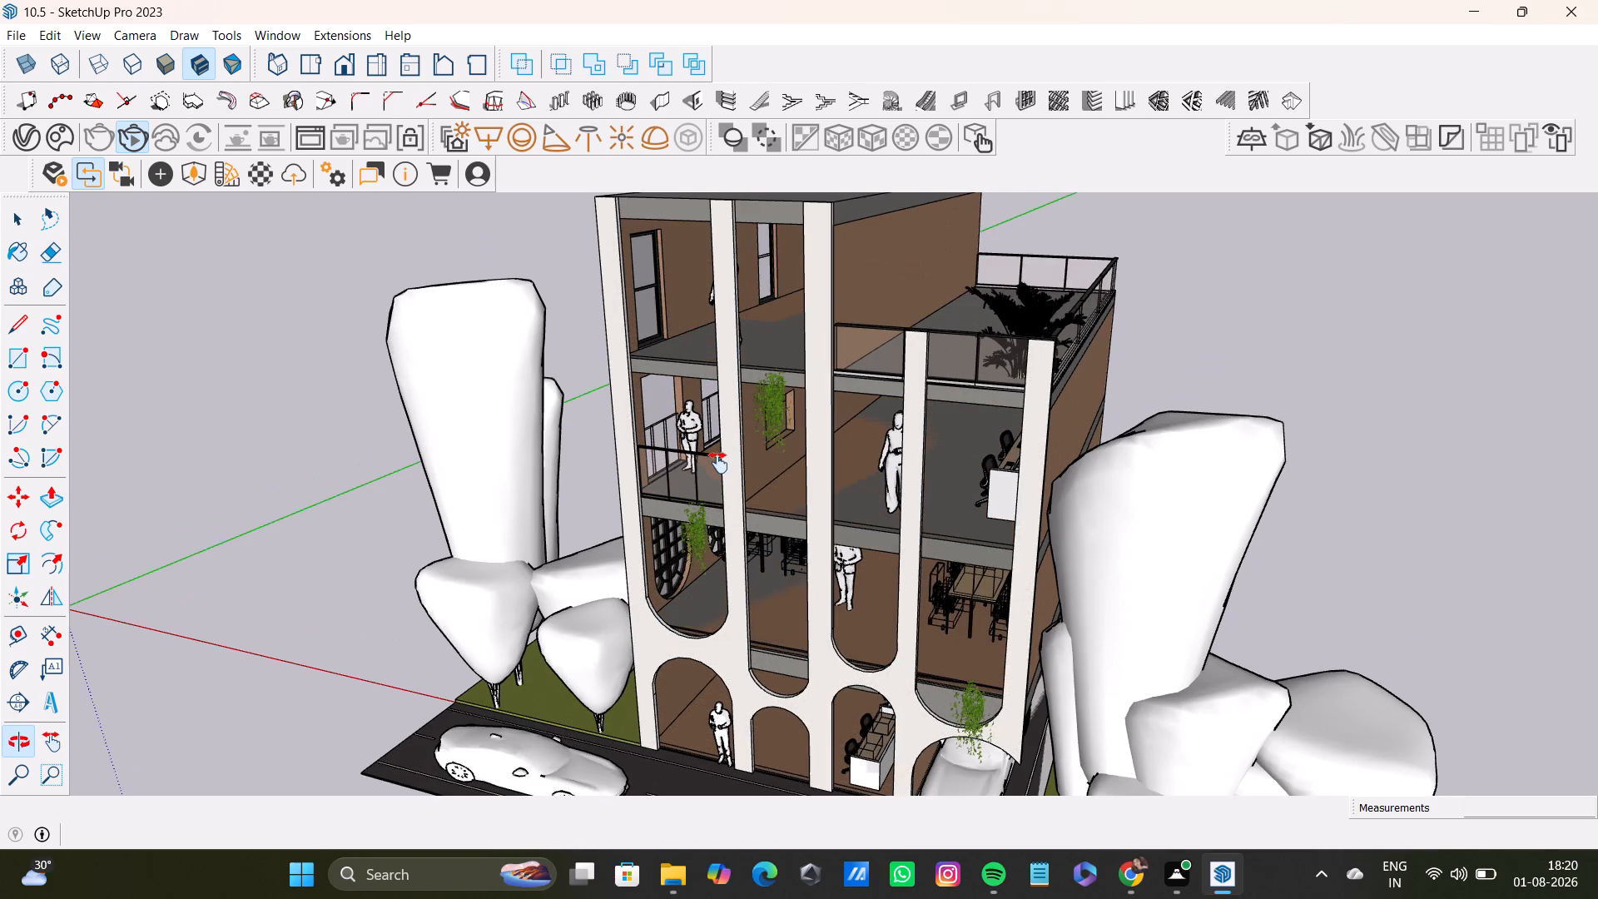
middle_click_drag(718, 463, 724, 554, "shift")
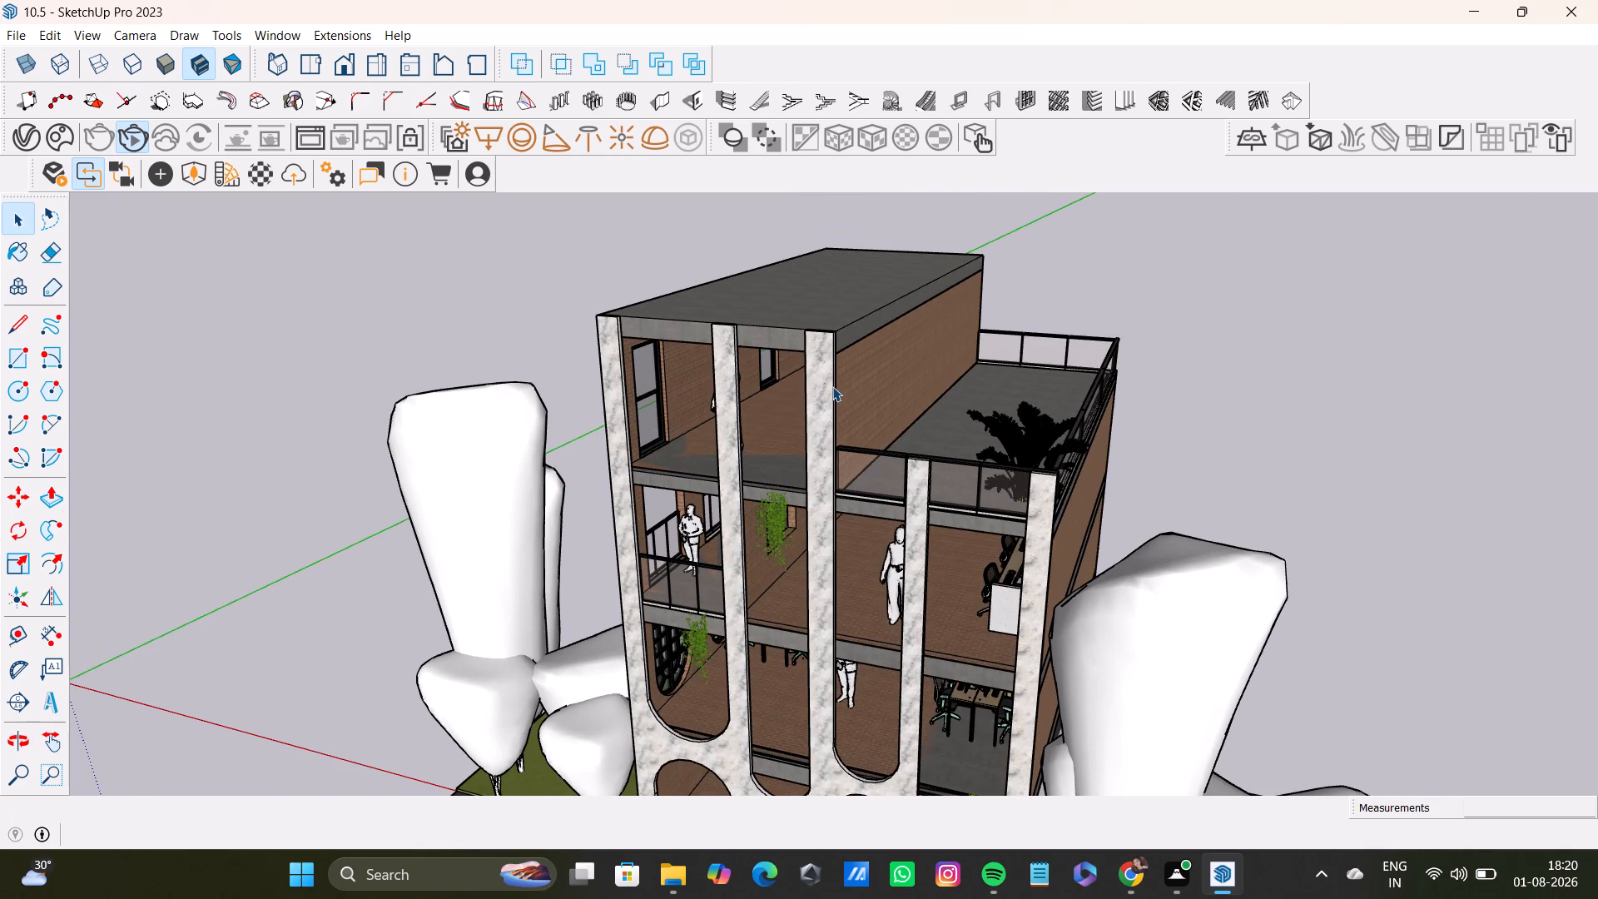
Draw a door-shaped rectangle about 8' 2 3/4" by 4' 8 1/4" on the top-floor brick wall facing the terrace, near its rear end.
scroll(832, 386, "up", 2)
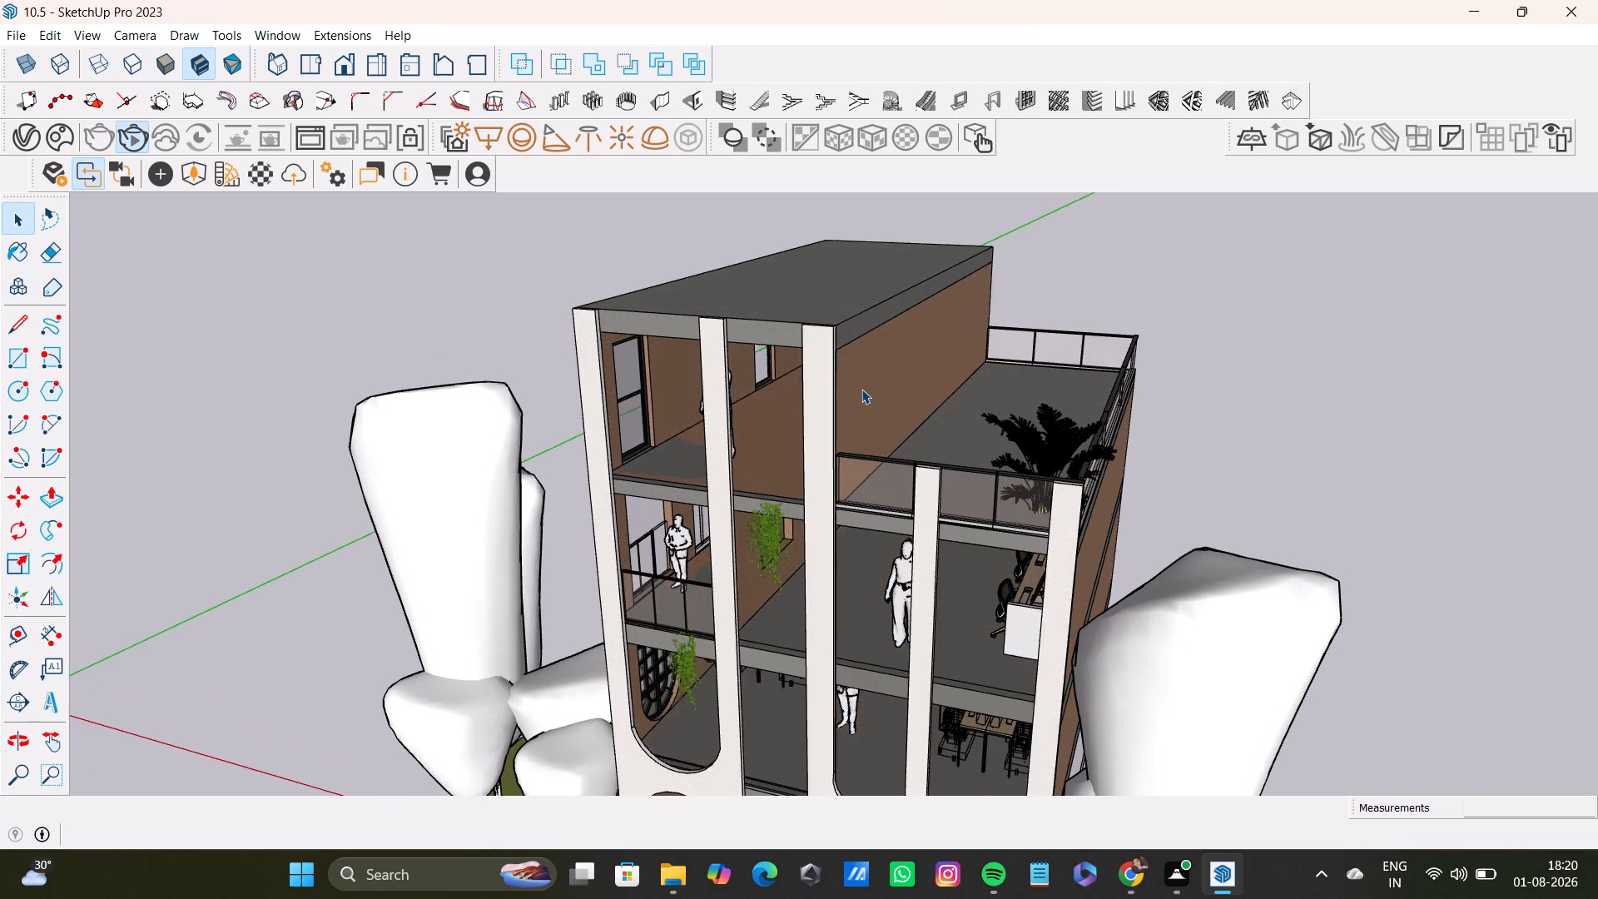
scroll(861, 389, "up", 4)
middle_click_drag(858, 426, 990, 374)
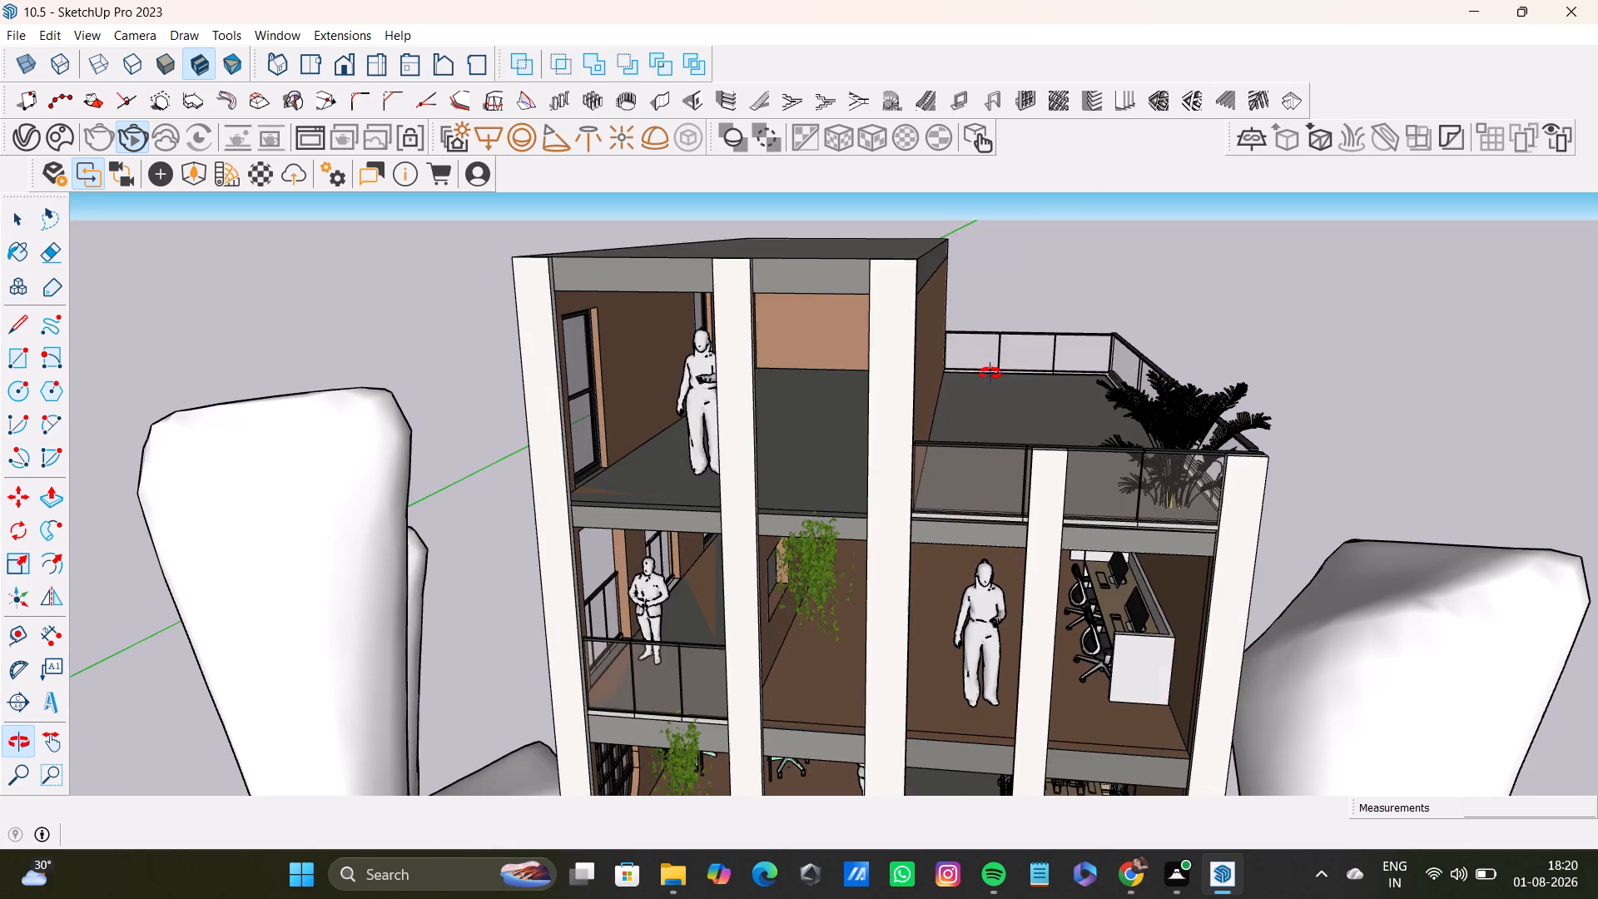
middle_click_drag(990, 374, 1013, 414)
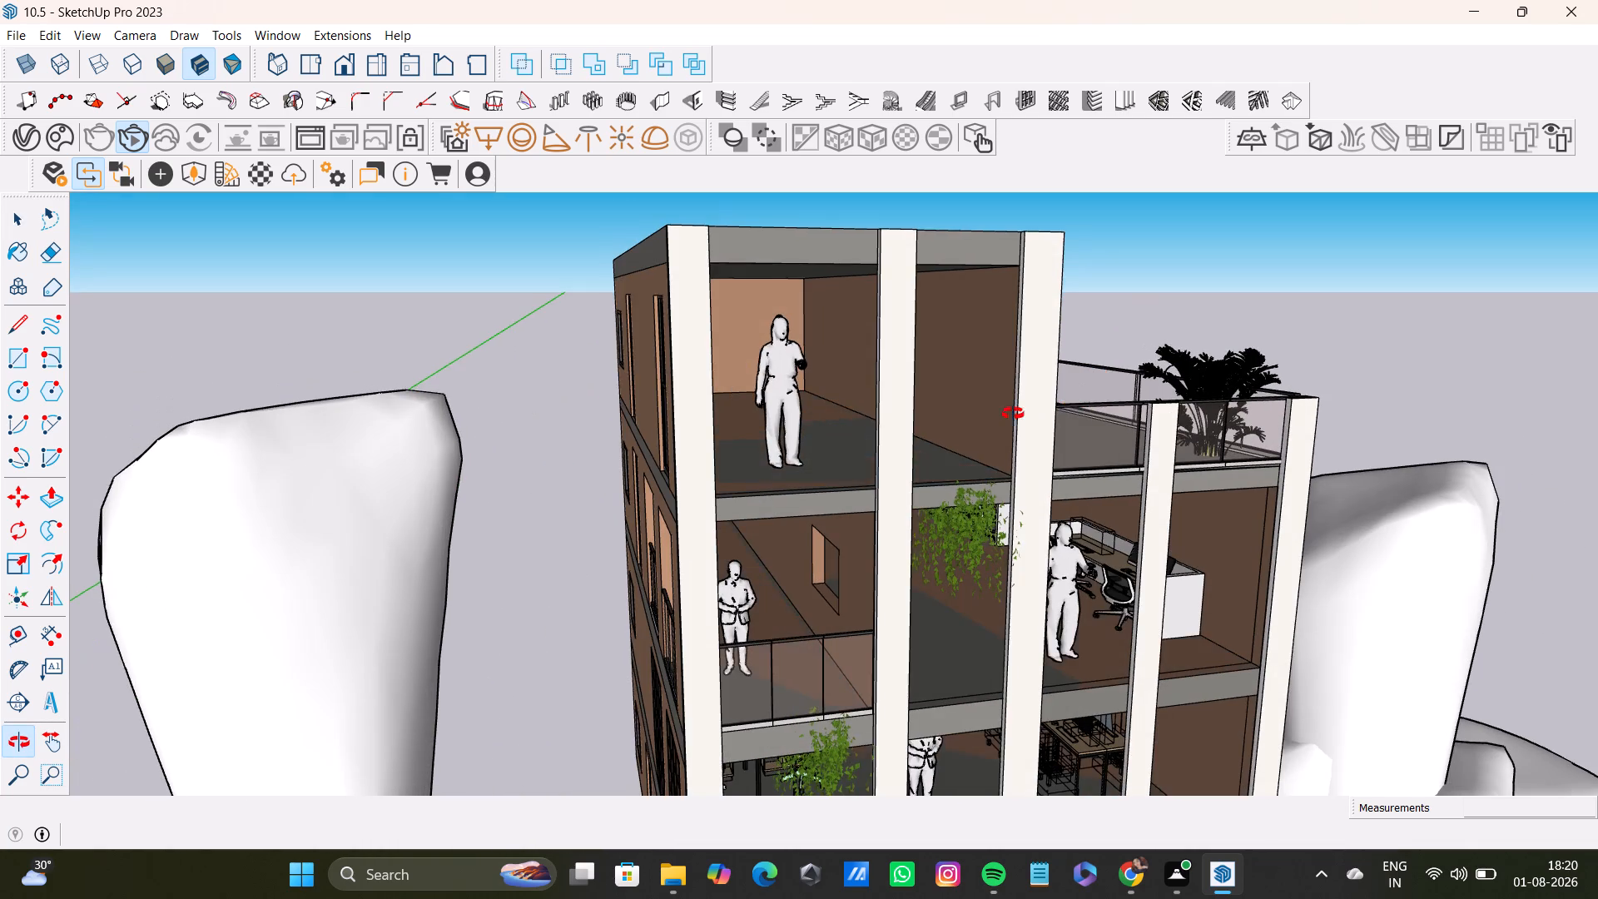
middle_click_drag(1013, 414, 653, 401)
middle_click_drag(1086, 377, 1045, 390, "shift")
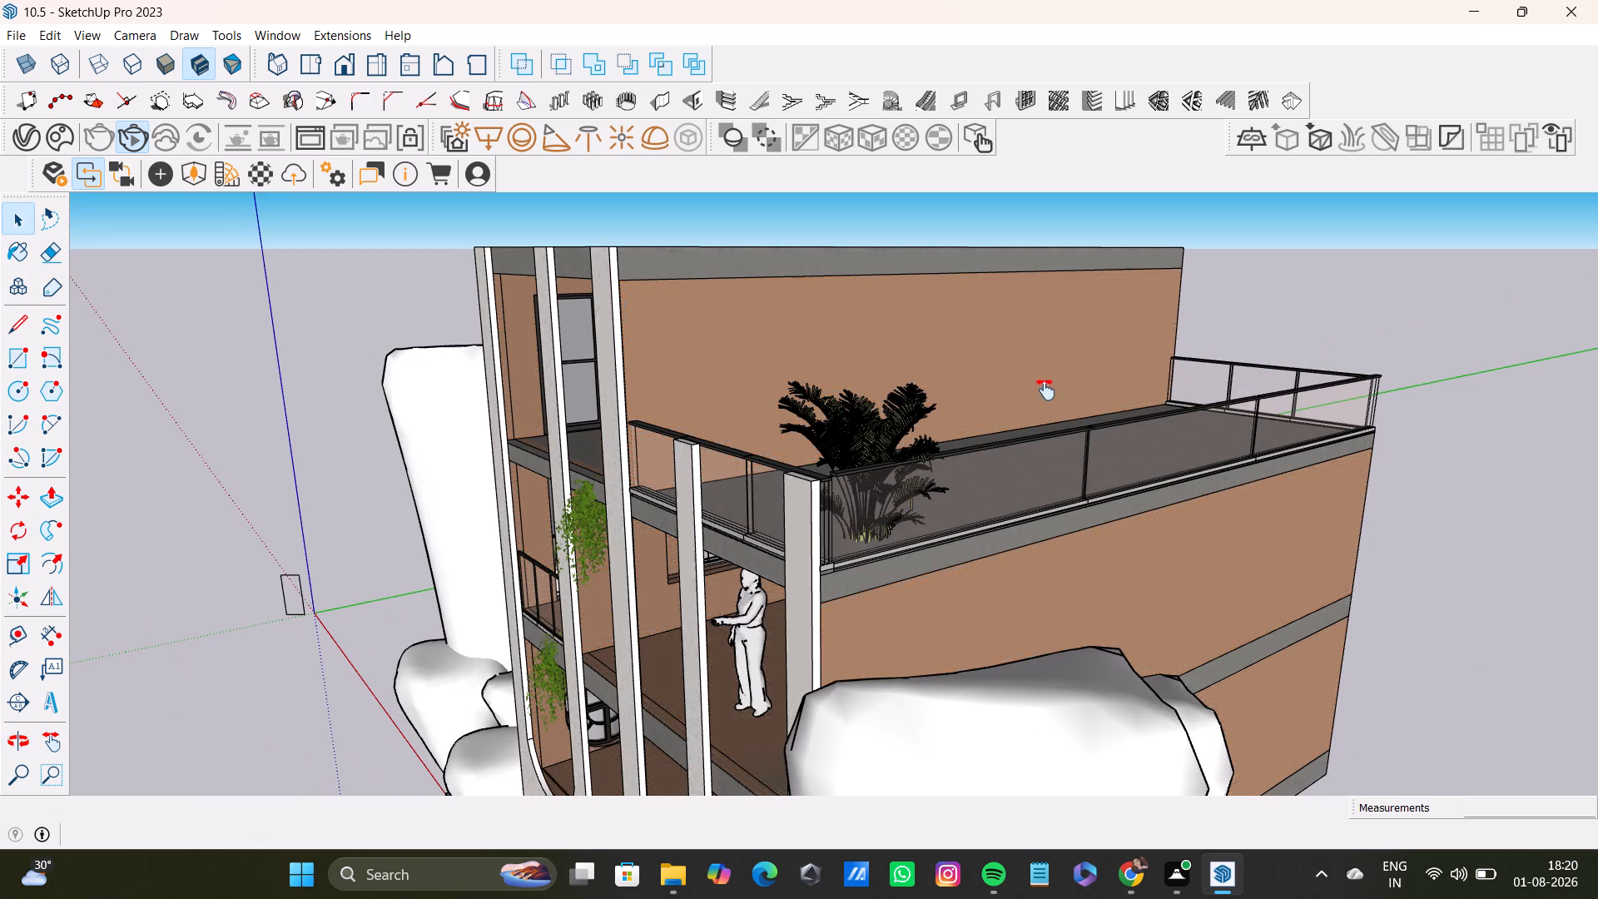
middle_click_drag(1045, 390, 918, 416, "shift")
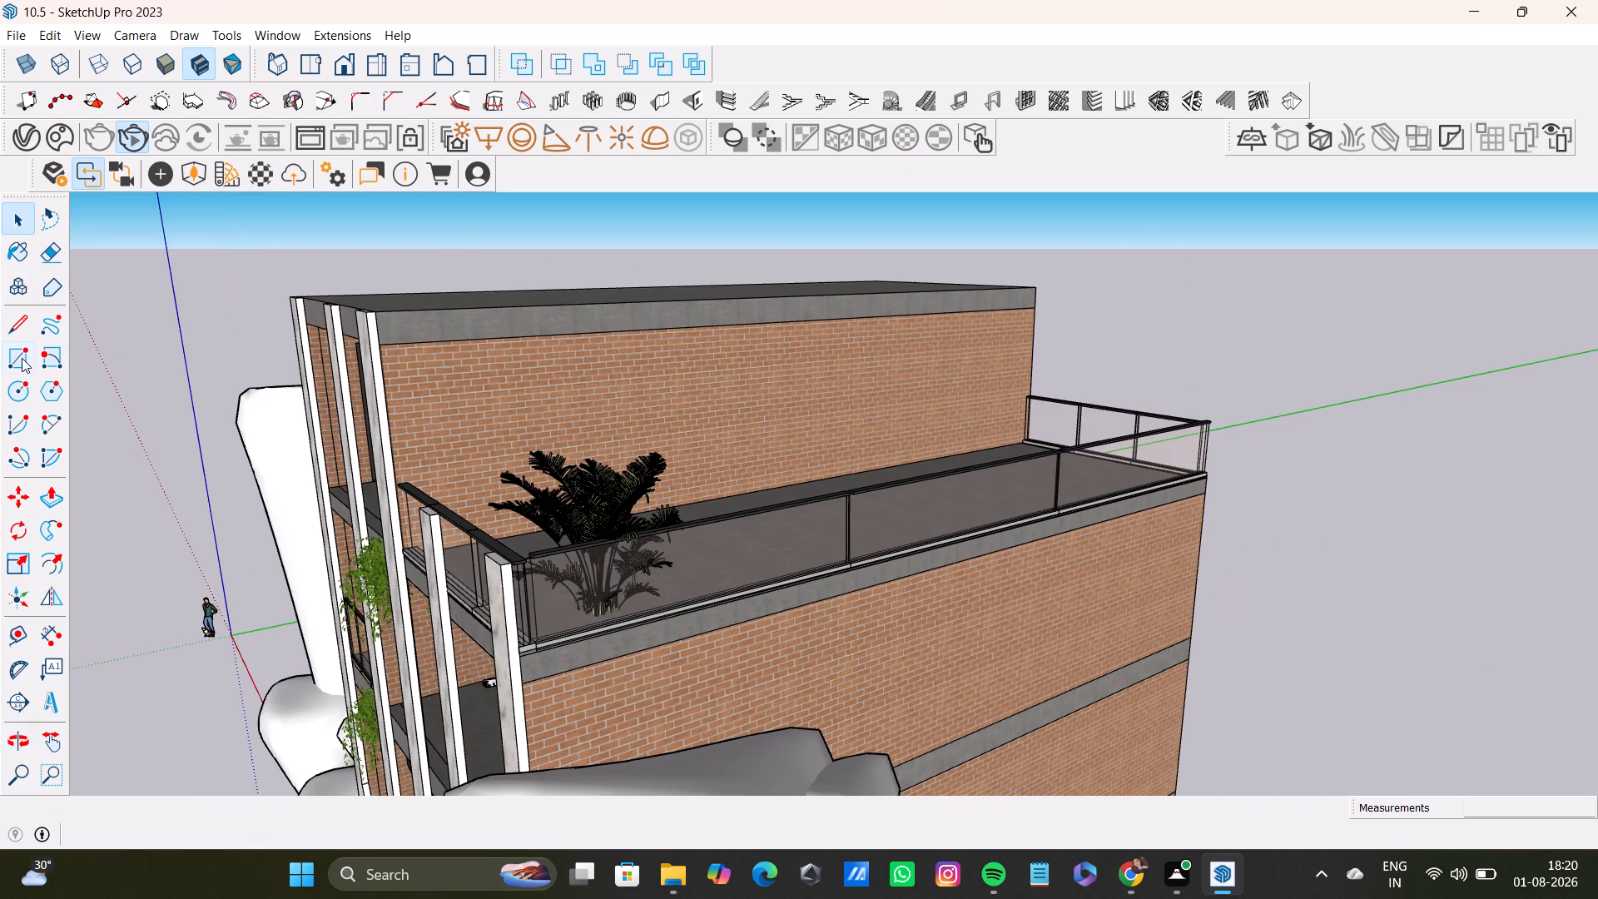
left_click(22, 358)
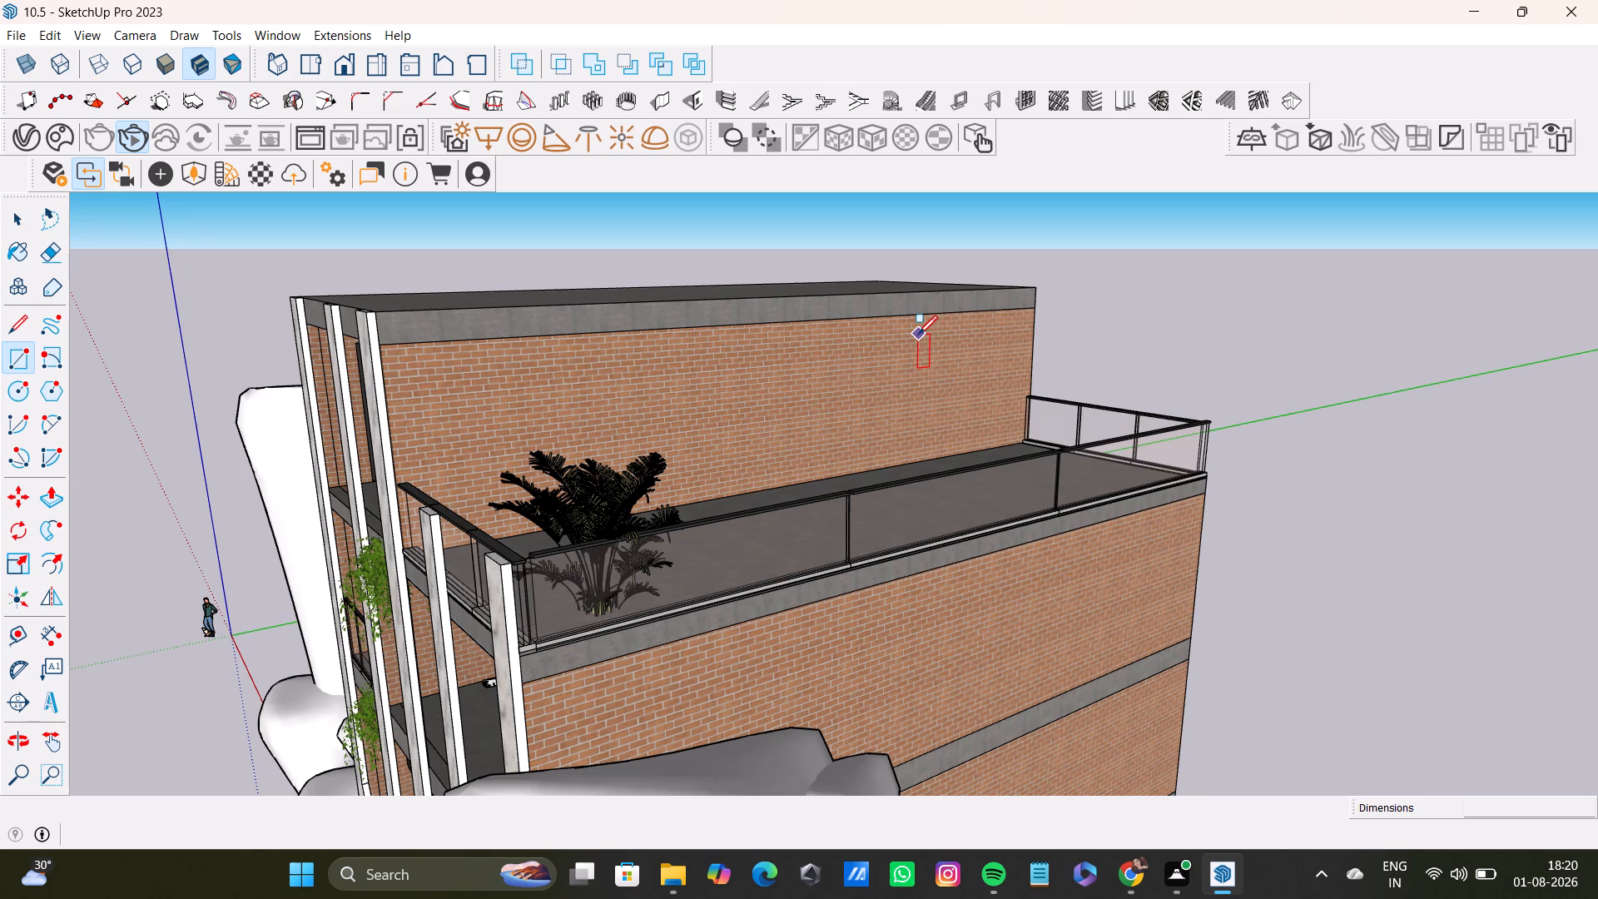
left_click(911, 342)
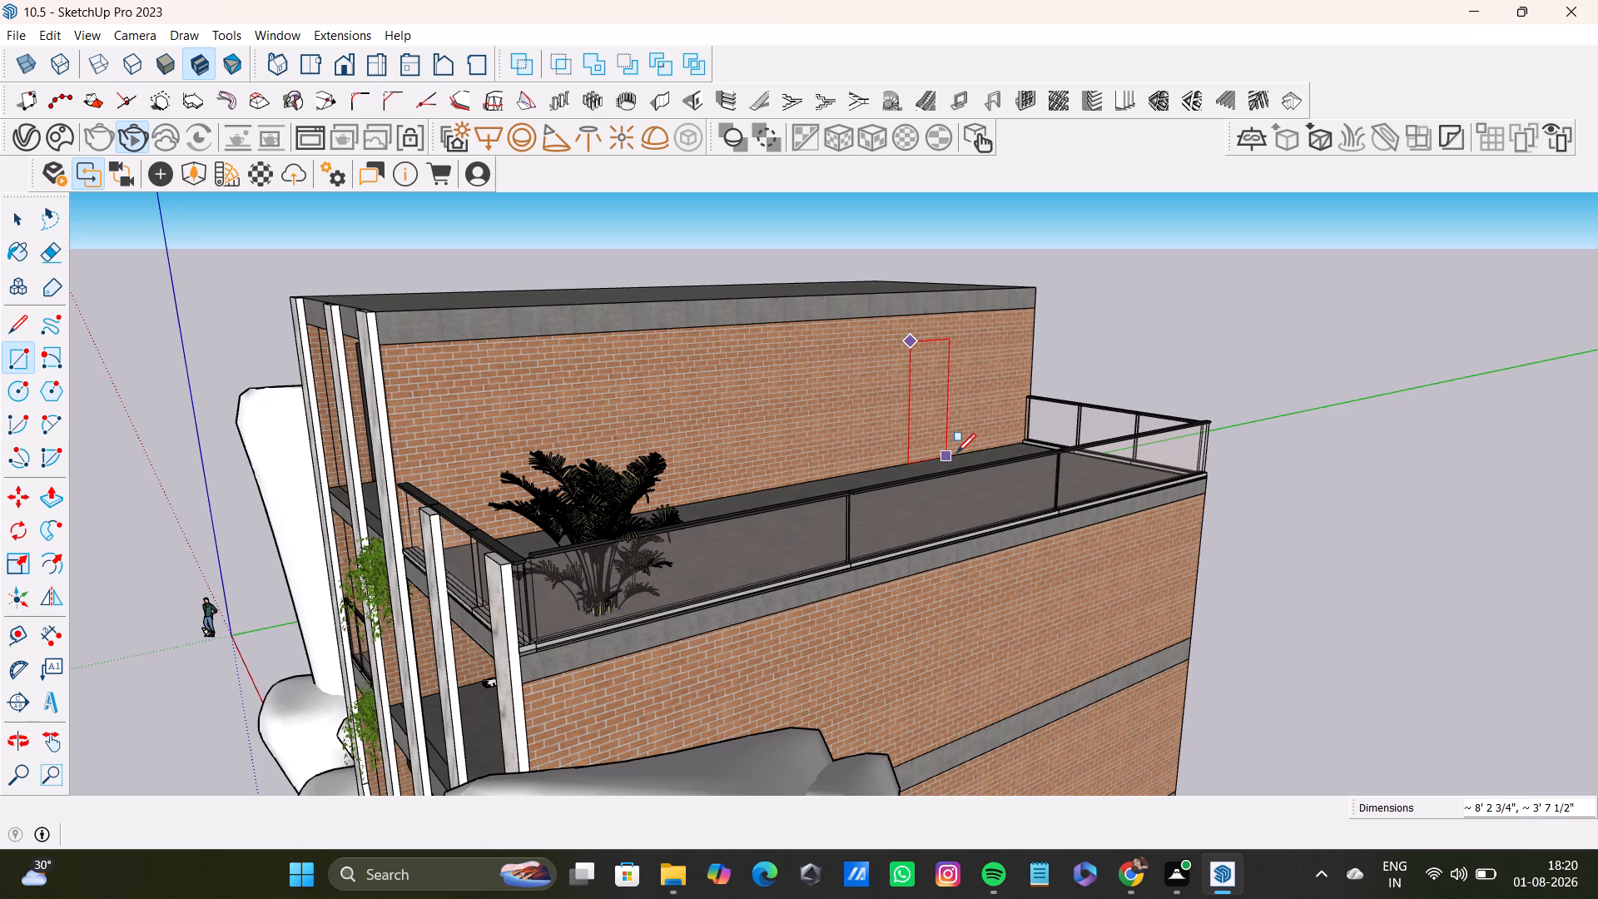
left_click(956, 453)
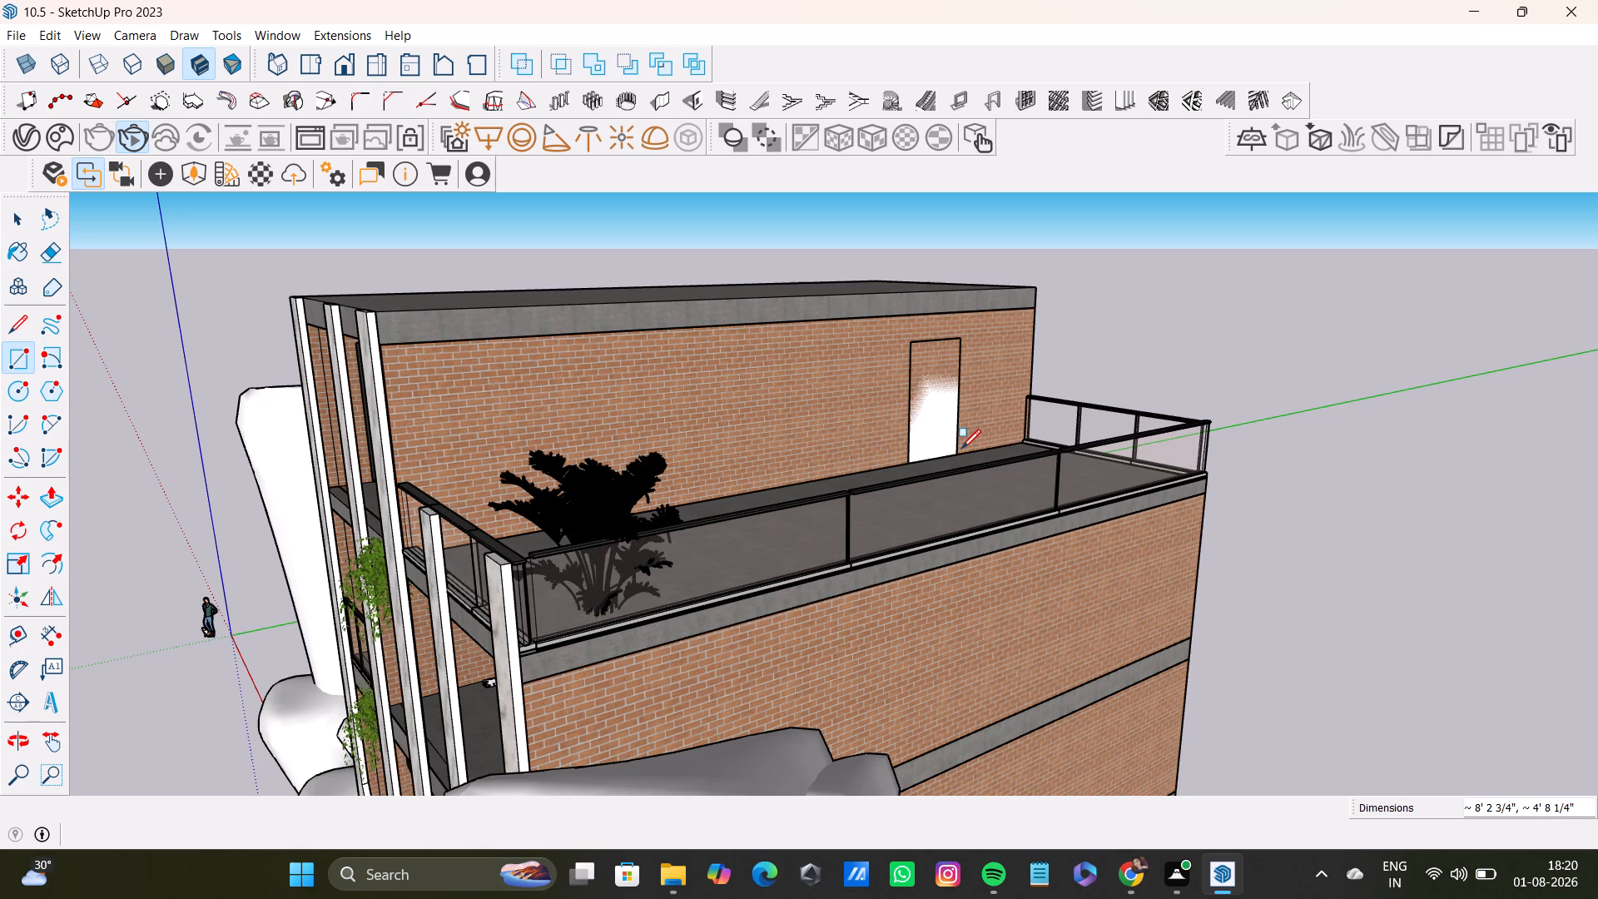
Push/pull the door-shaped rectangle on the terrace wall inward into the top-floor room.
key("space")
left_click(47, 498)
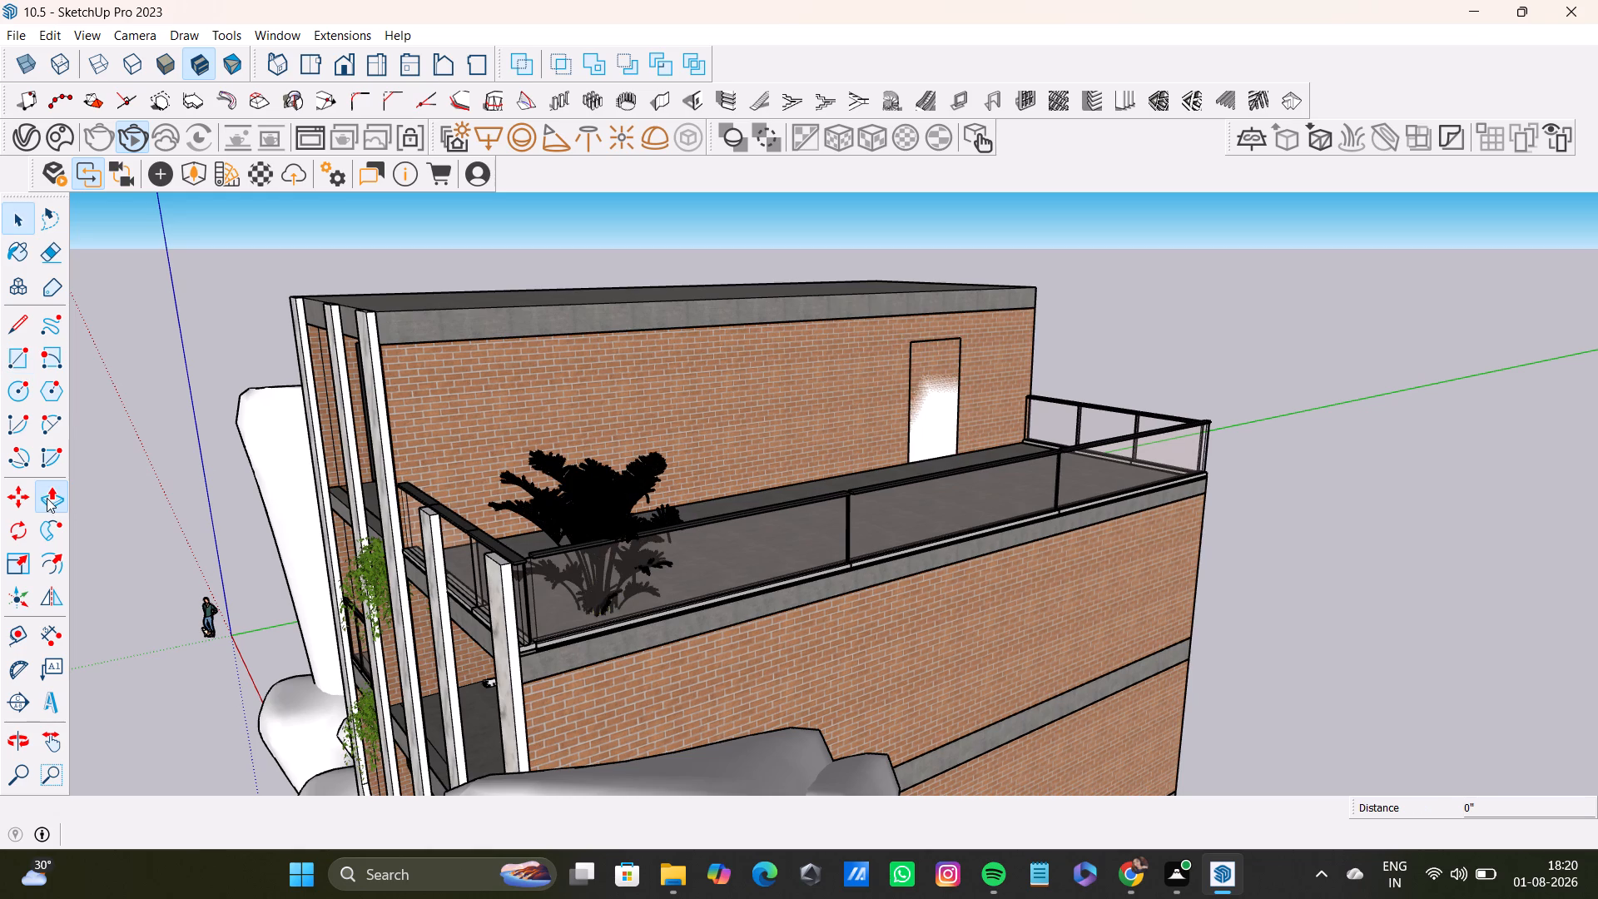
left_click(945, 387)
middle_click_drag(1097, 395, 910, 405)
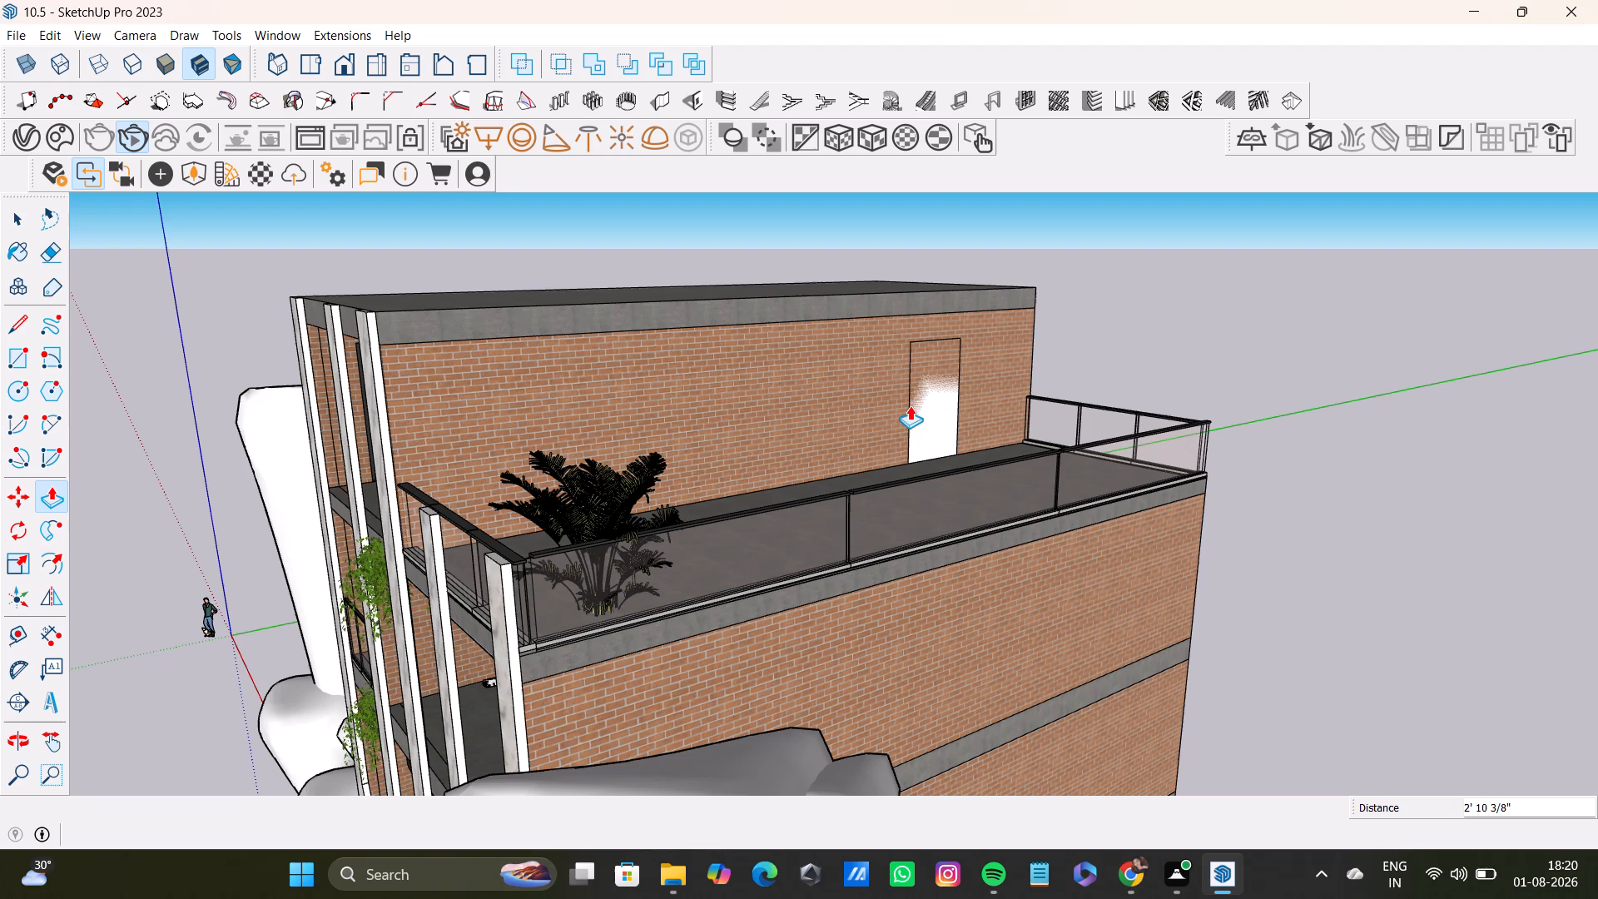
middle_click_drag(910, 405, 676, 445)
middle_click_drag(963, 448, 584, 442)
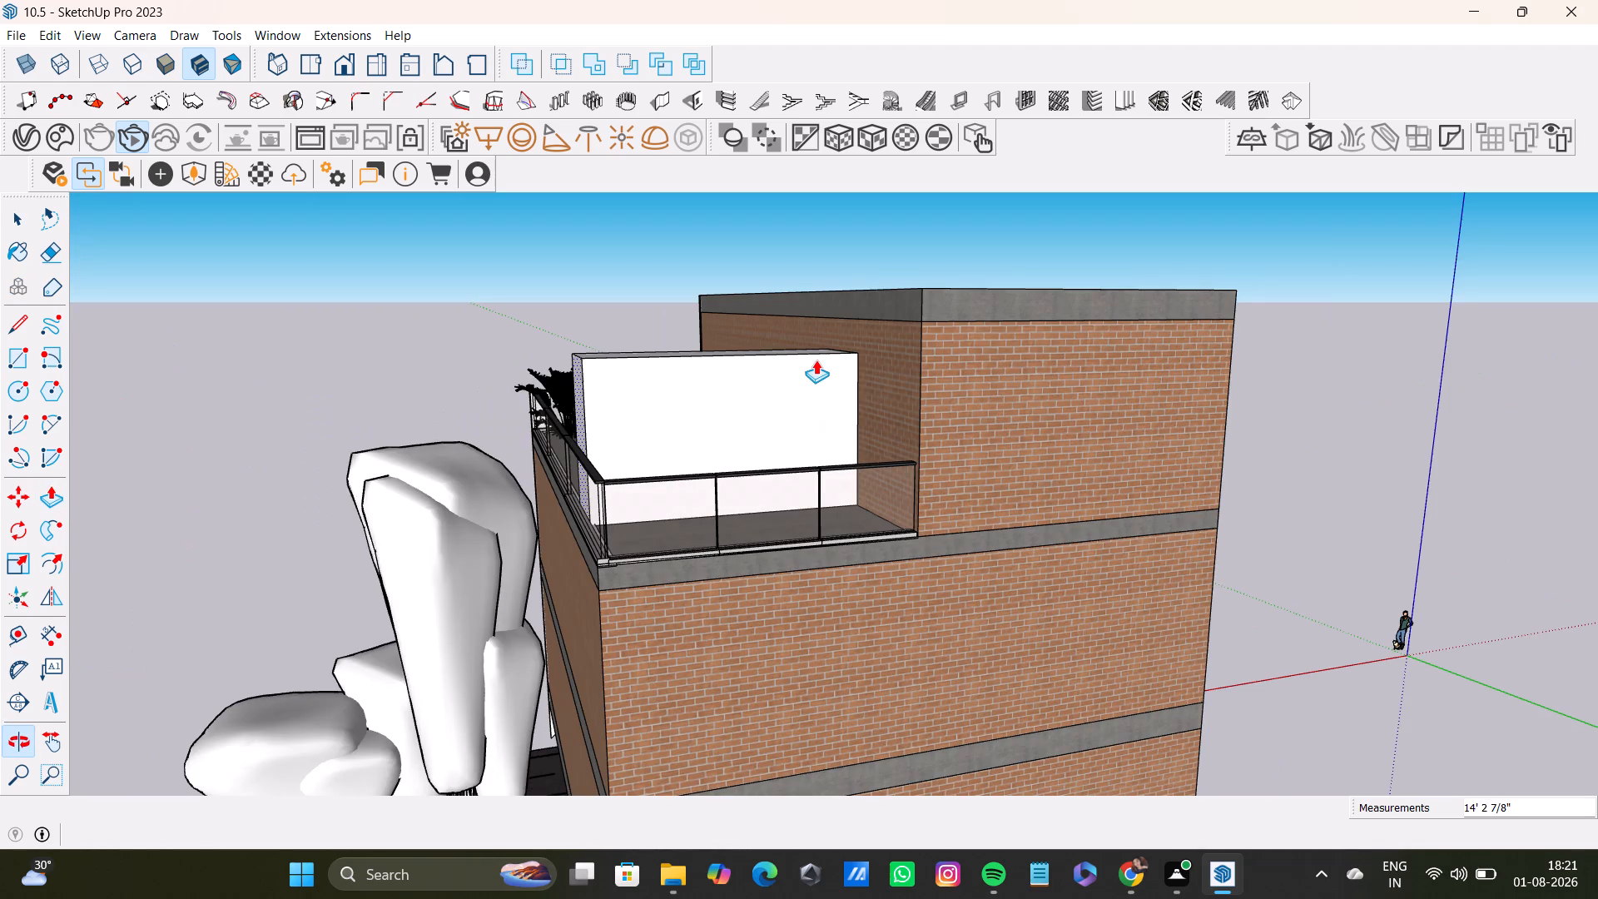
left_click(917, 373)
left_click(845, 403)
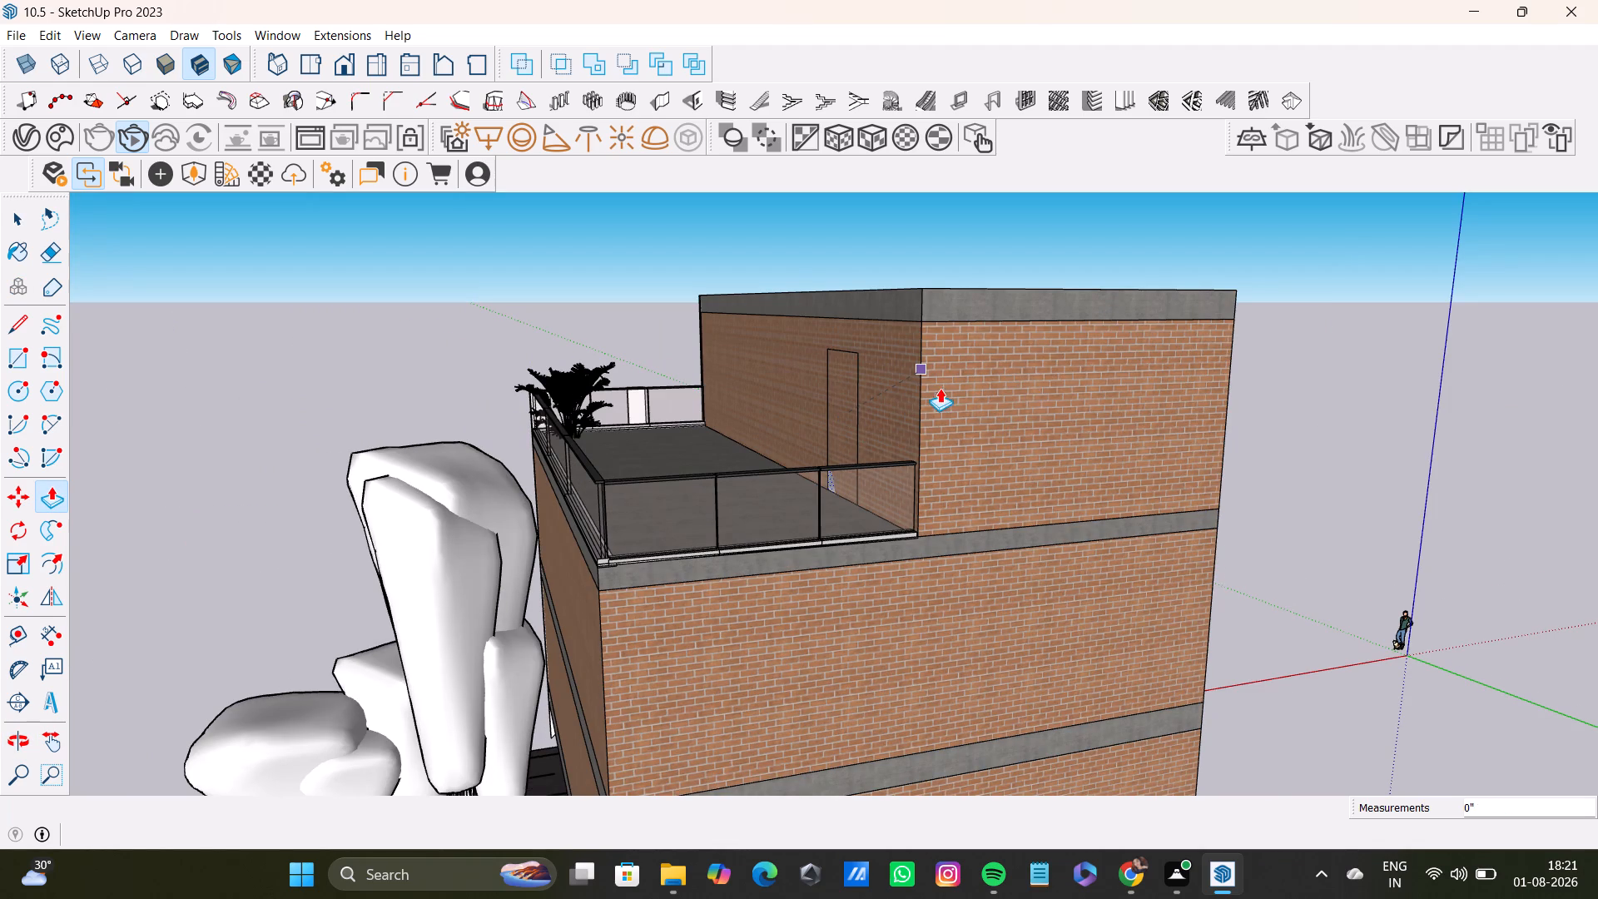
key("space")
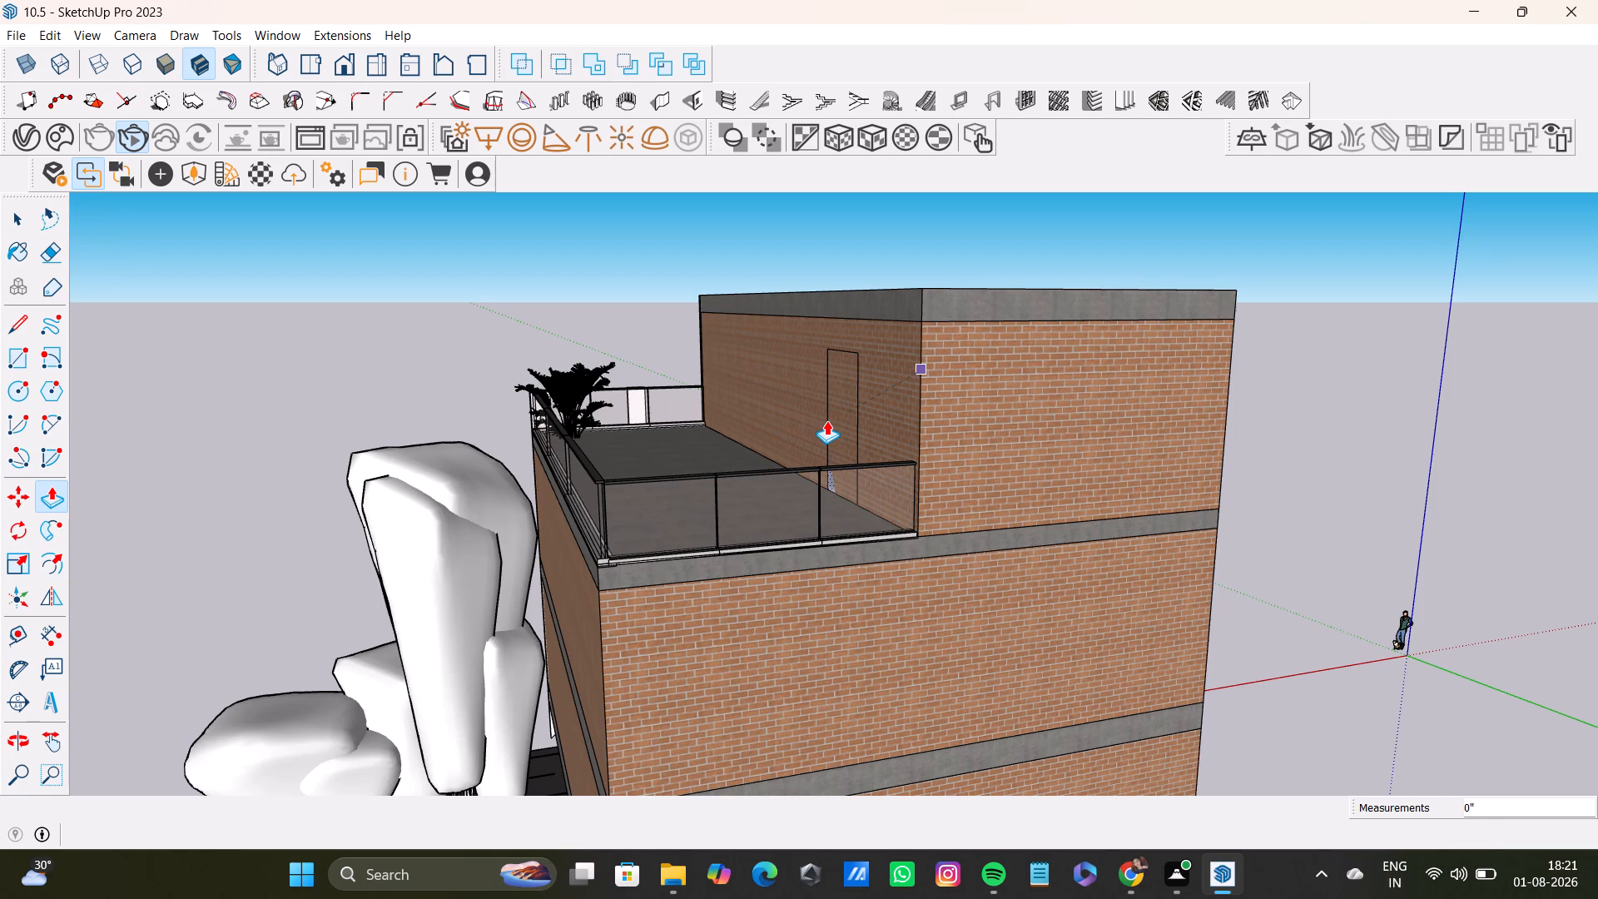
Select the outer door face and examine the doorway from the terrace side, and the top-floor interior and facade from the front and below.
left_click(836, 420)
middle_click_drag(829, 410, 992, 473)
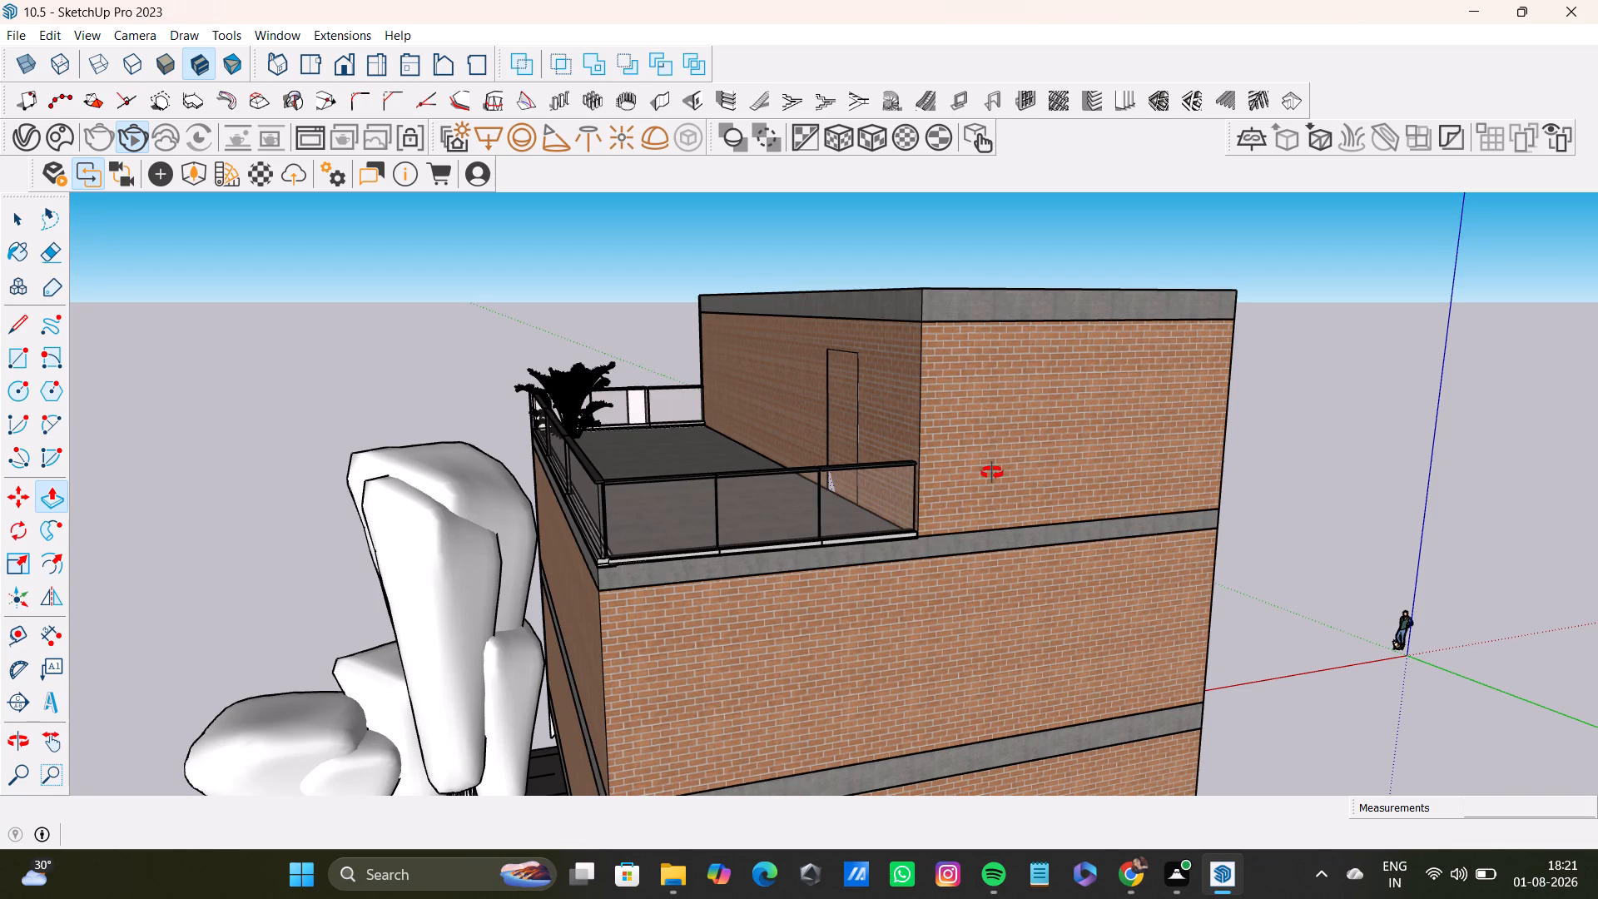
middle_click_drag(809, 494, 1160, 546)
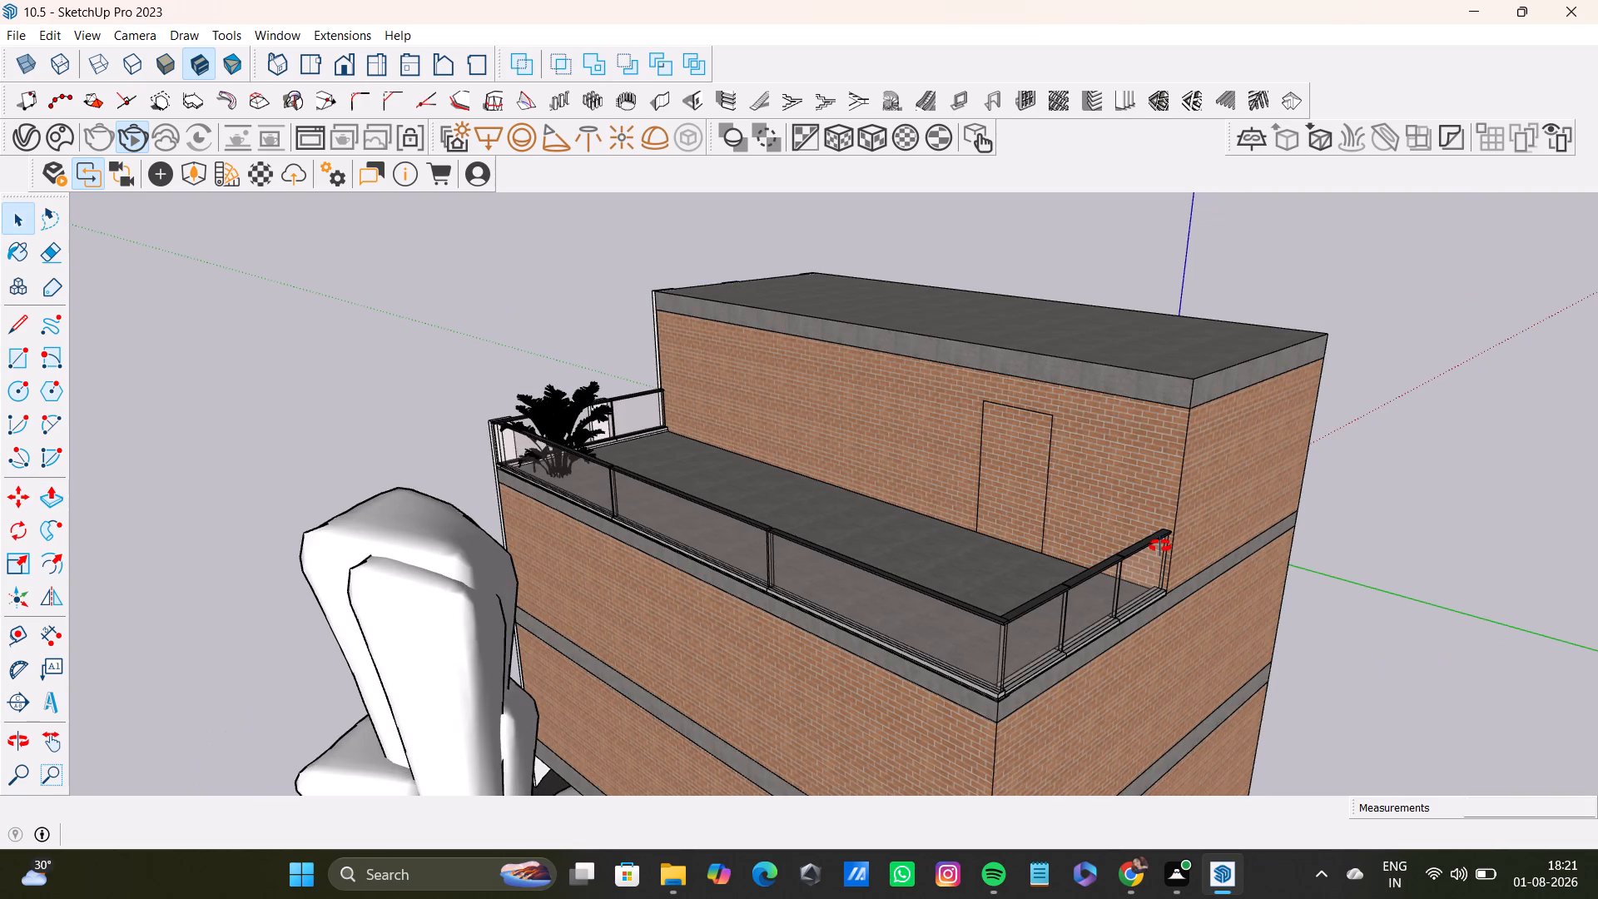
middle_click_drag(833, 522, 1168, 544)
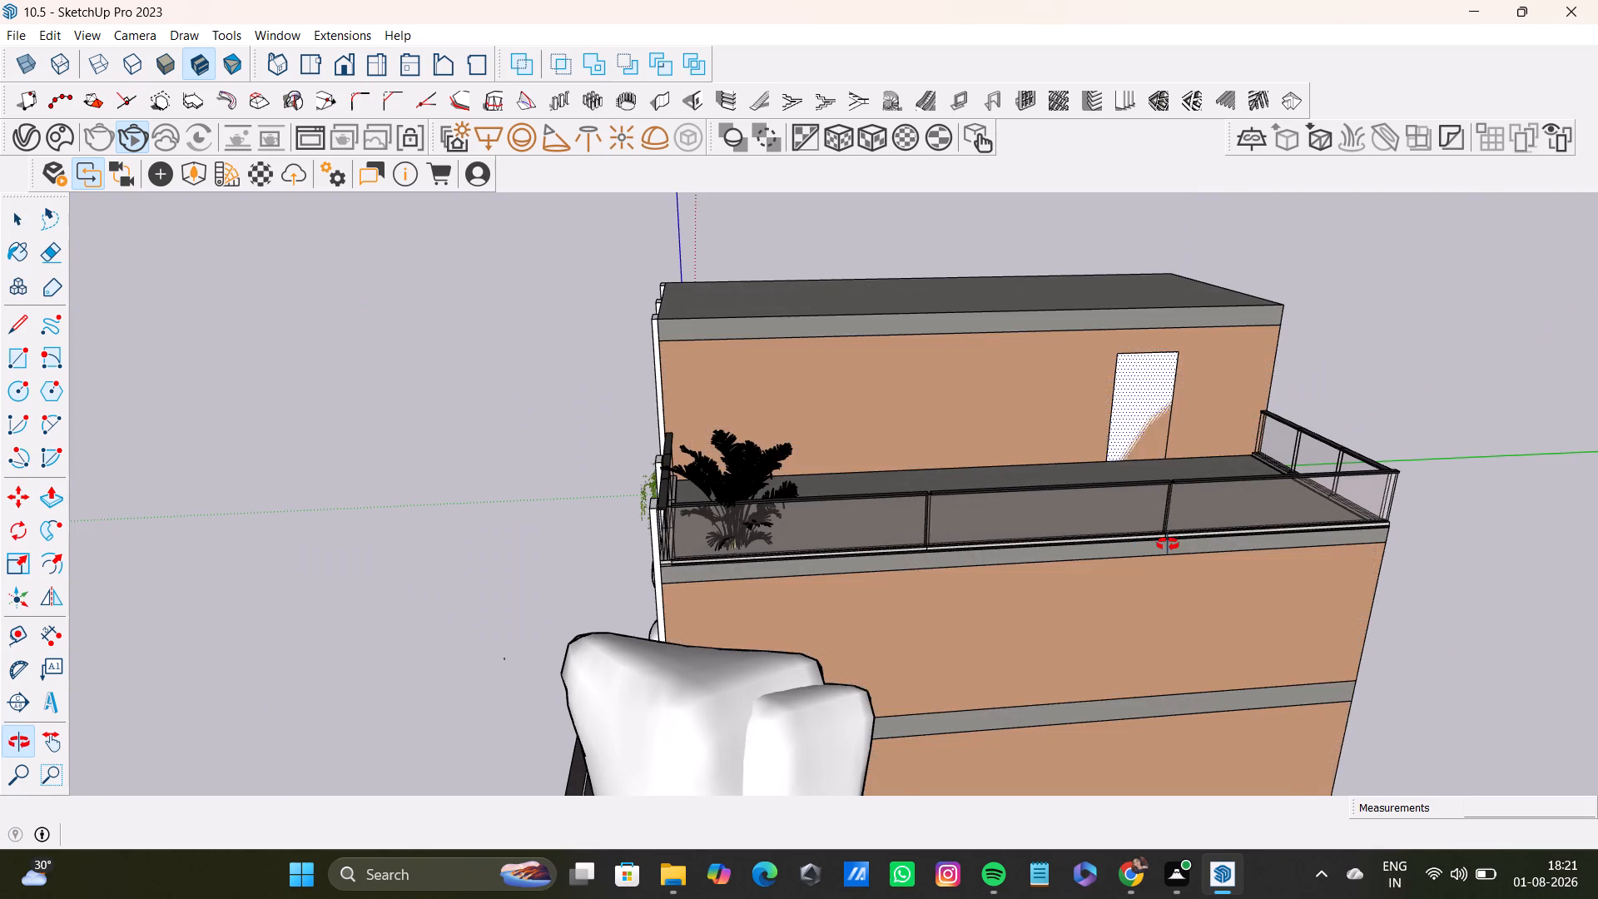
middle_click_drag(594, 504, 781, 529)
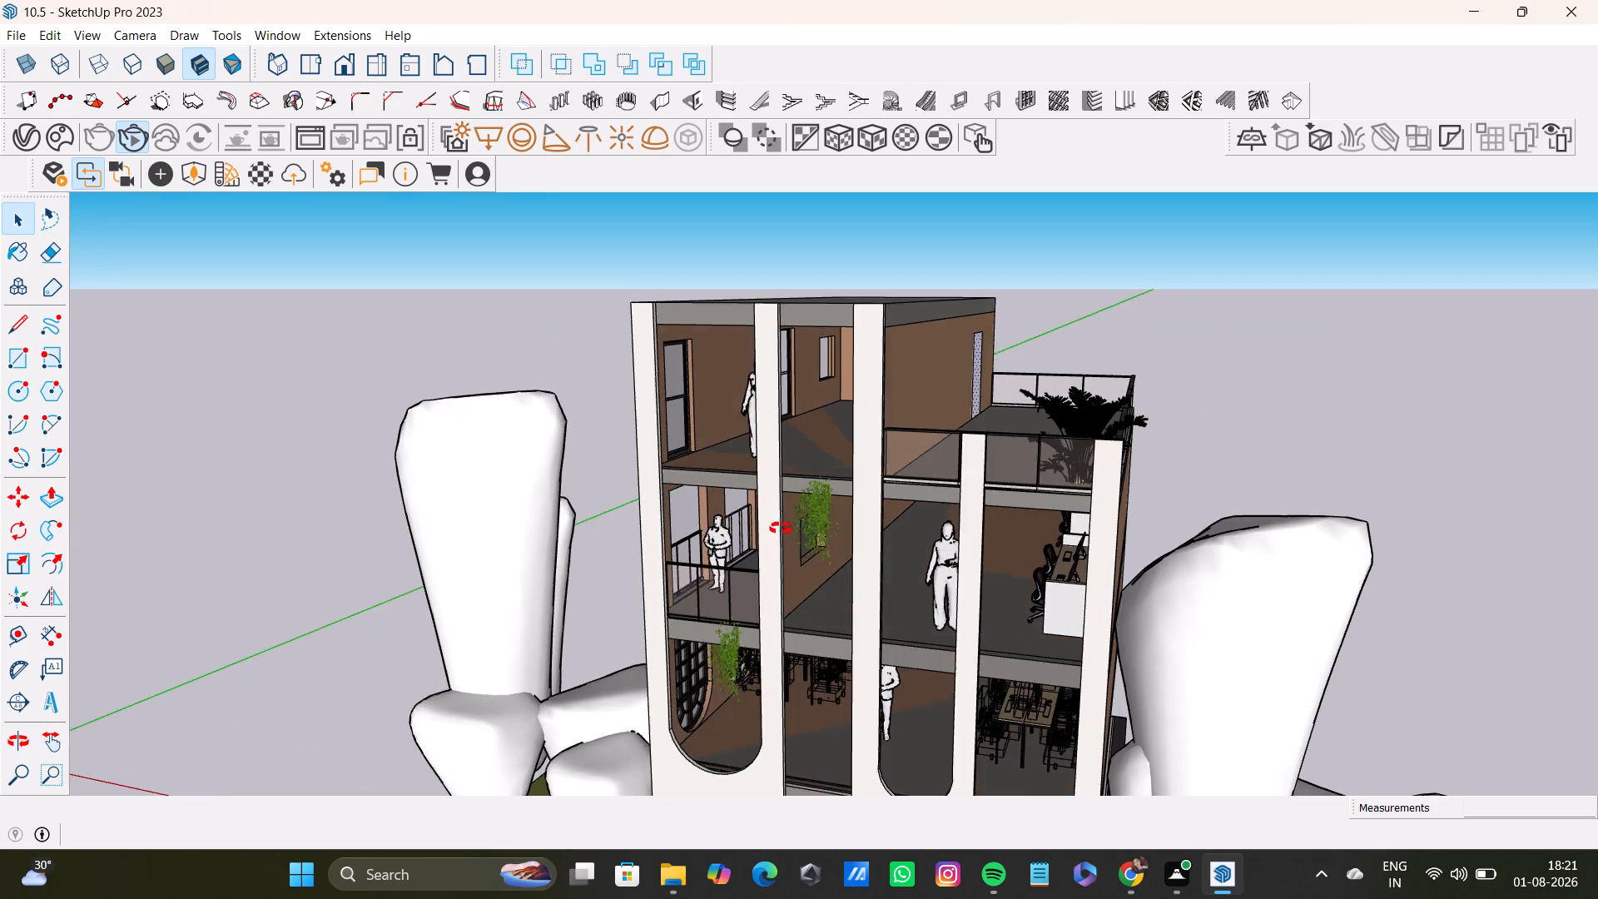
middle_click_drag(781, 529, 709, 491)
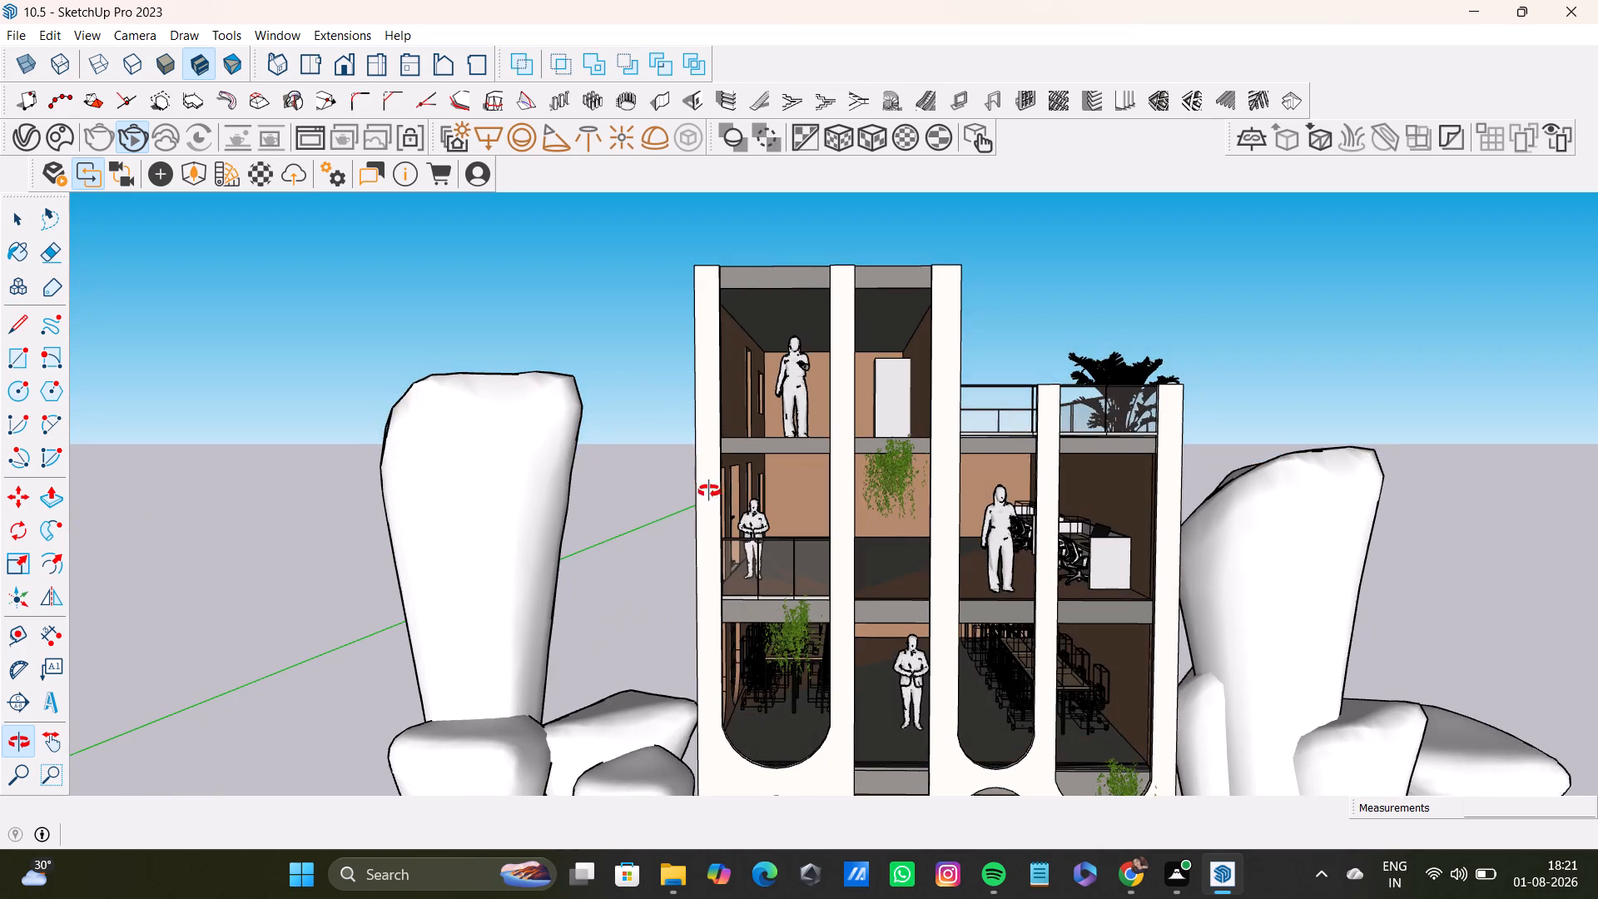
middle_click_drag(709, 491, 860, 521)
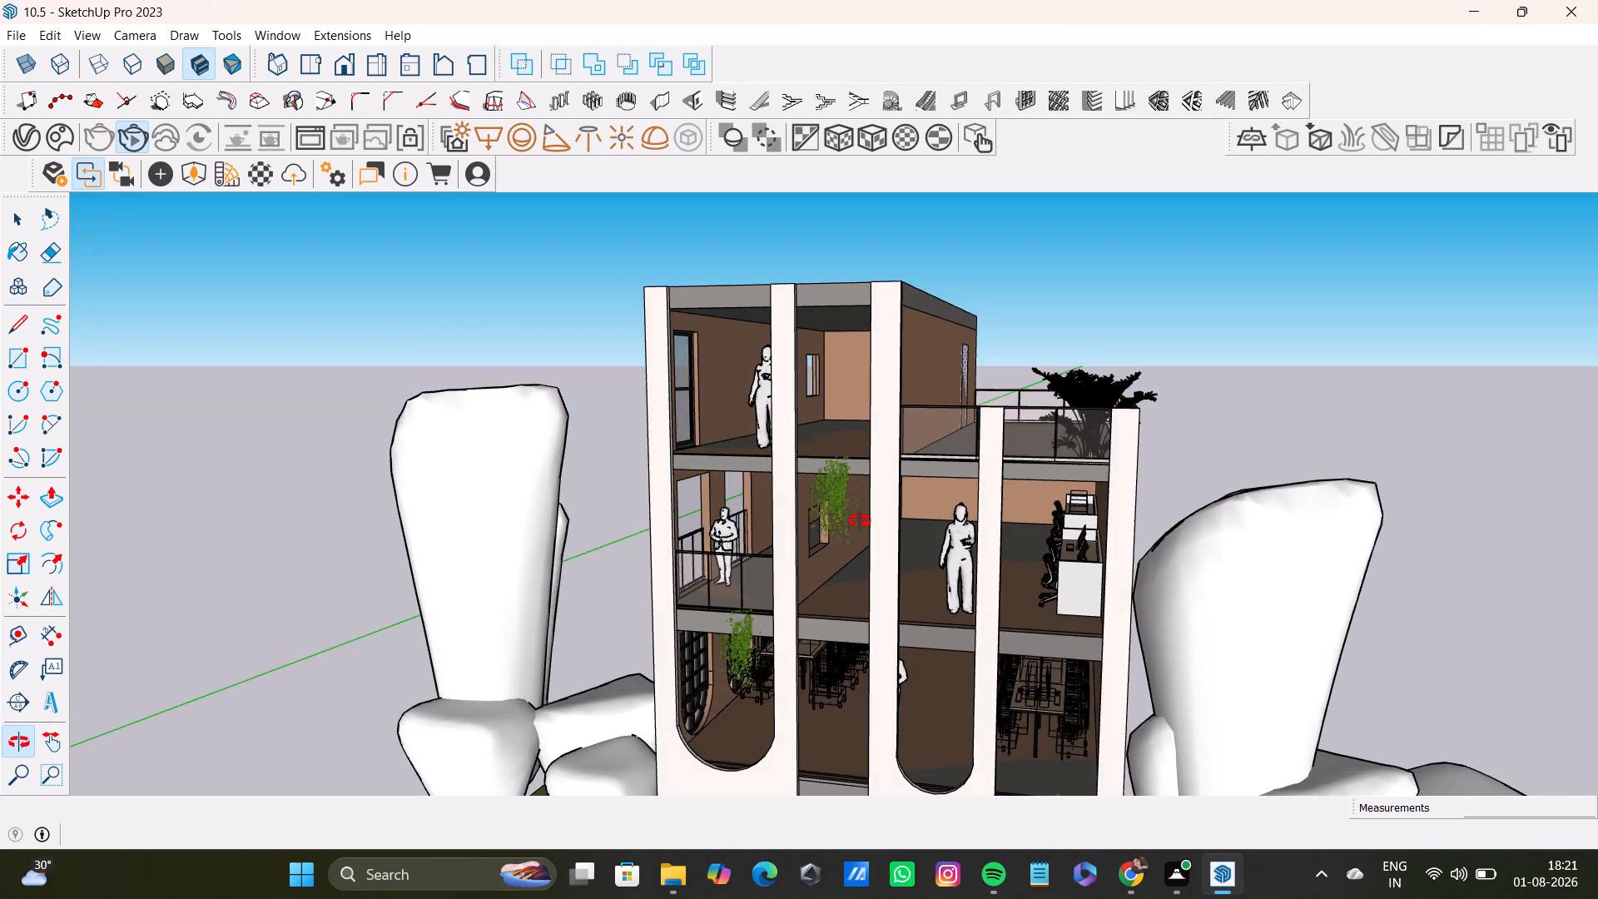
middle_click_drag(860, 521, 875, 441)
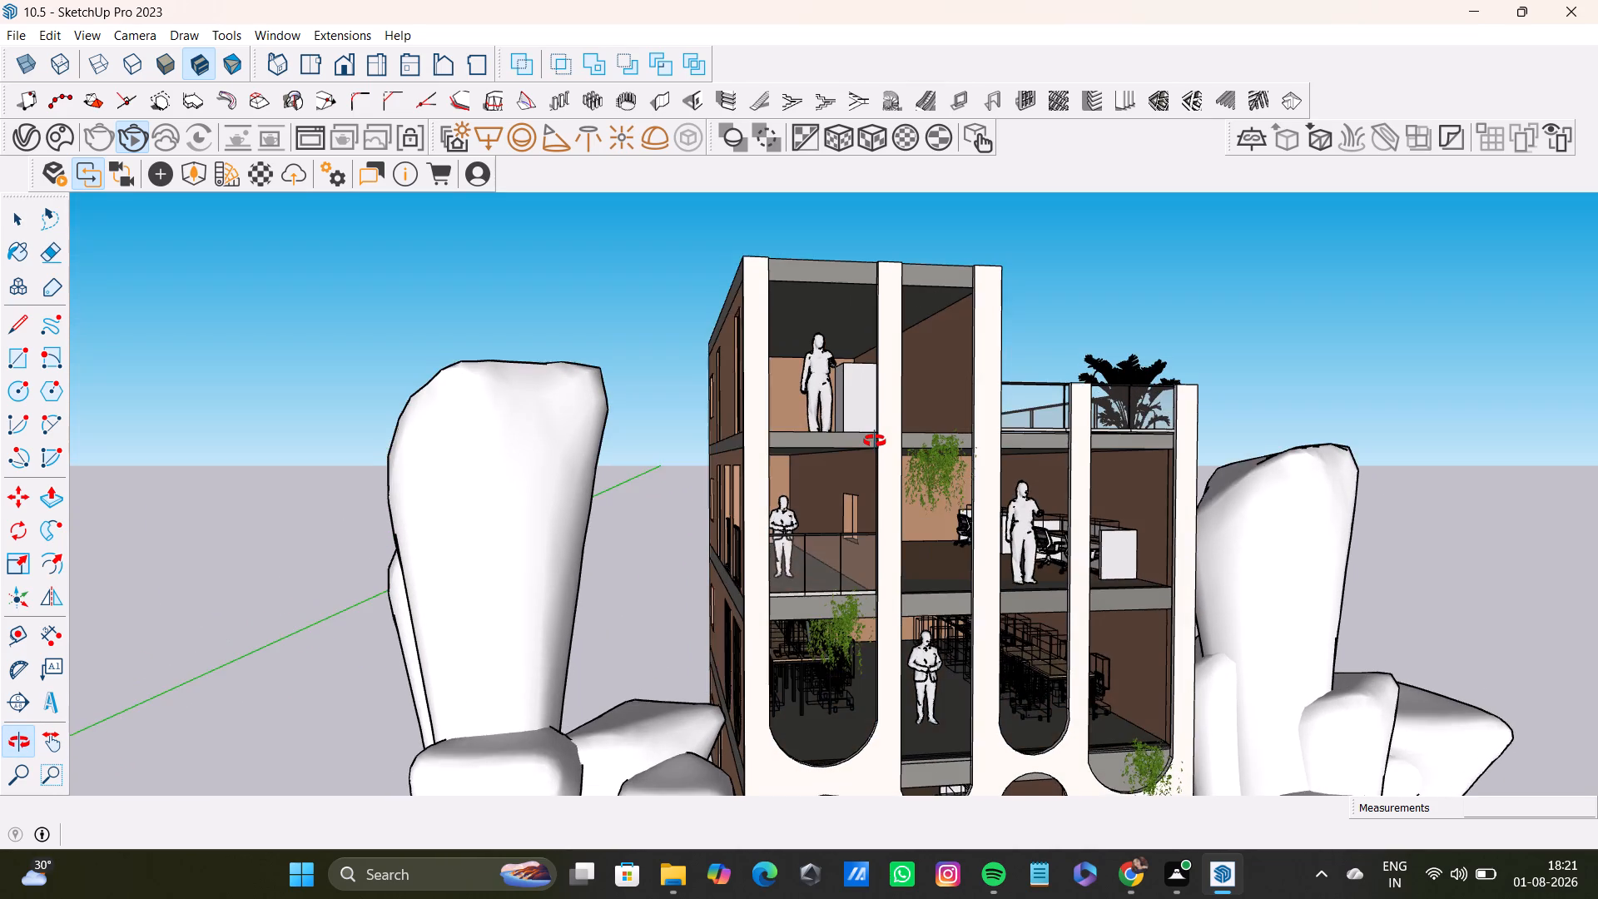
middle_click_drag(875, 441, 884, 310)
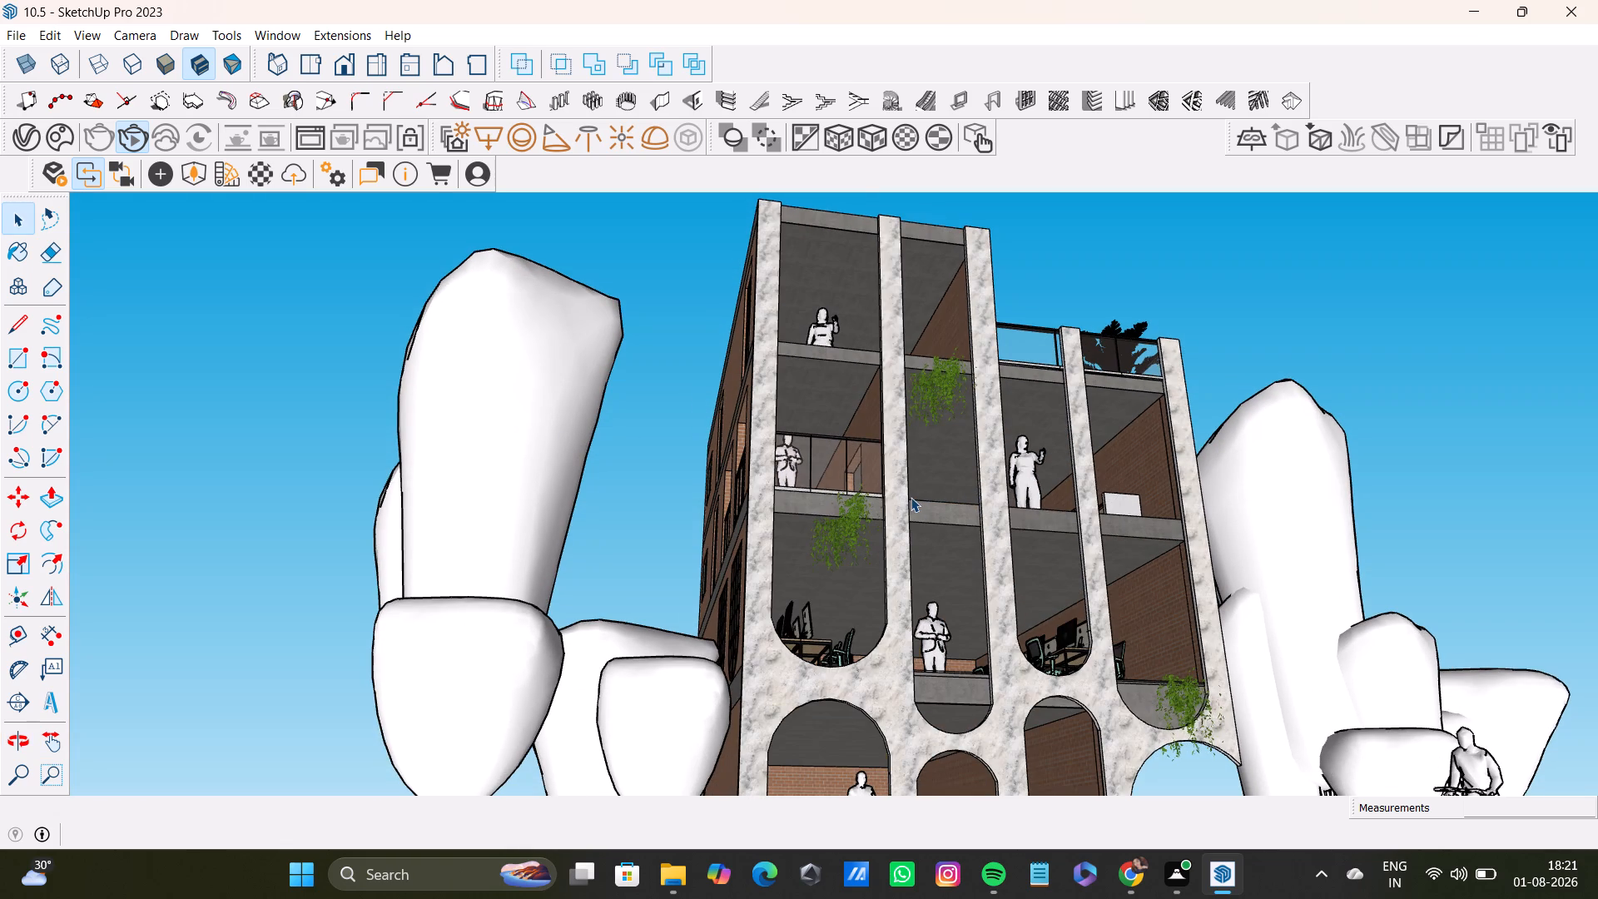
Save the model with the low view of the marble facade.
key("ctrl+s")
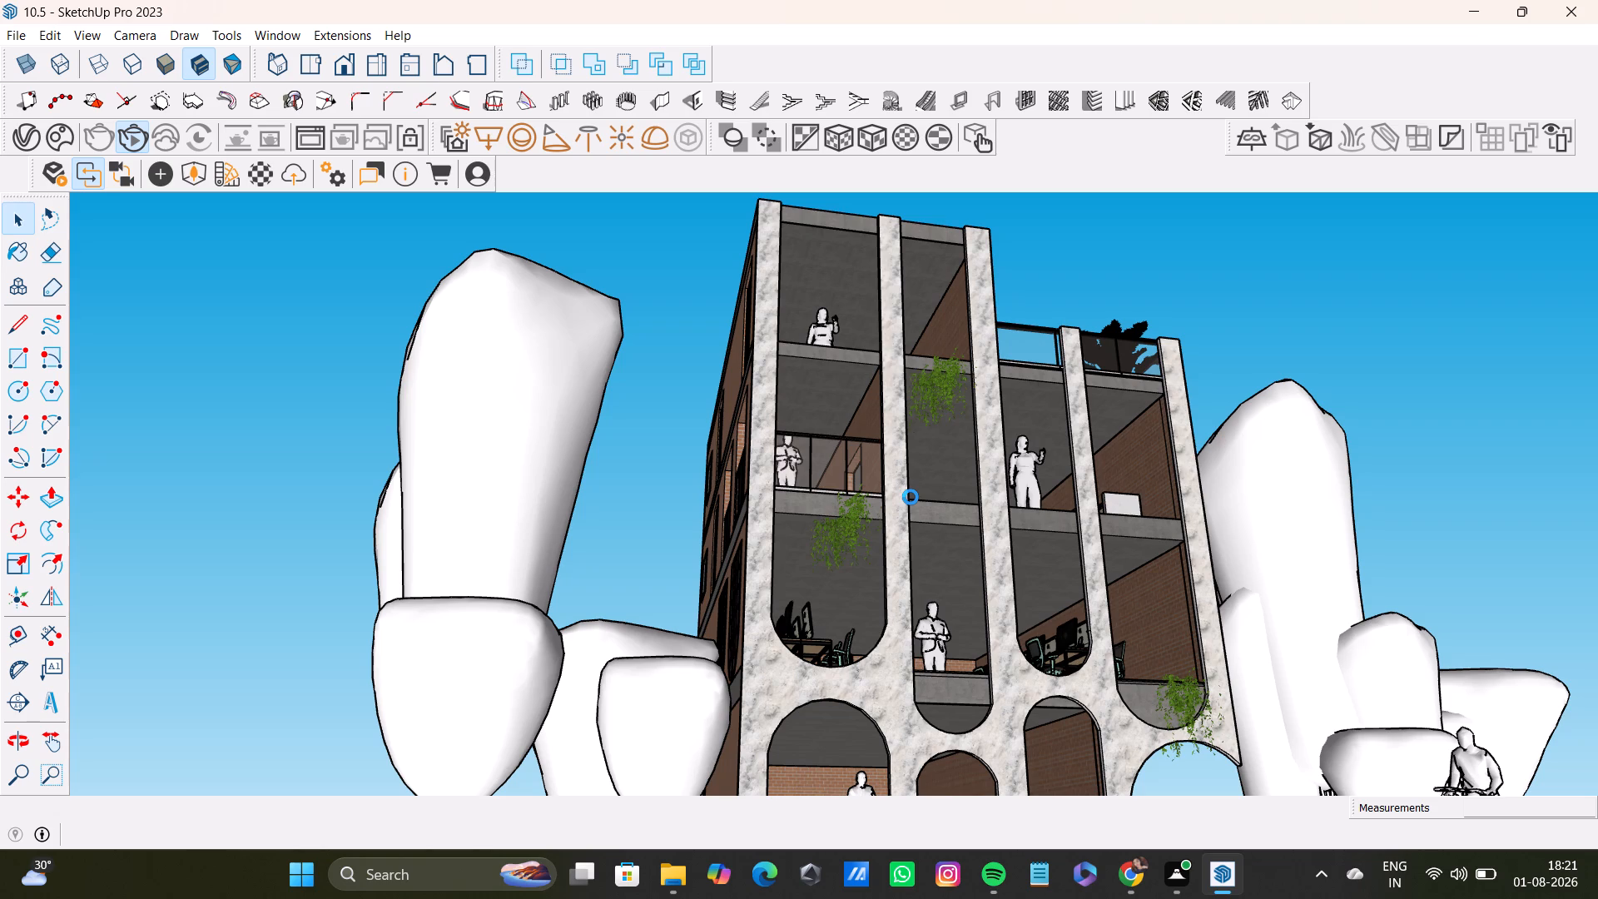
key("ctrl+s")
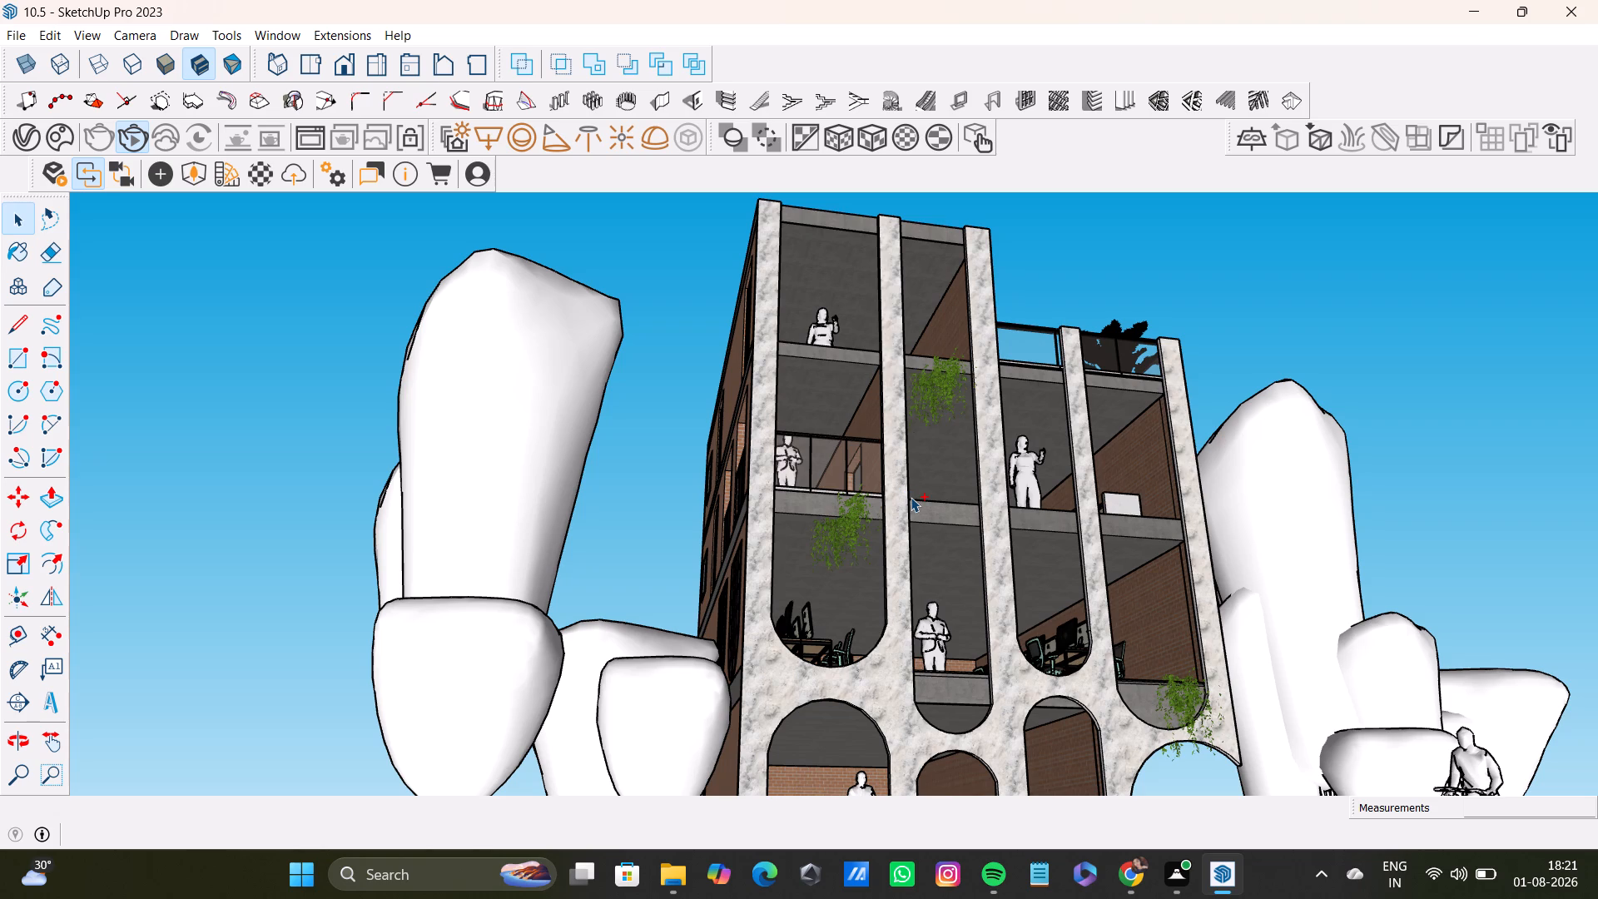
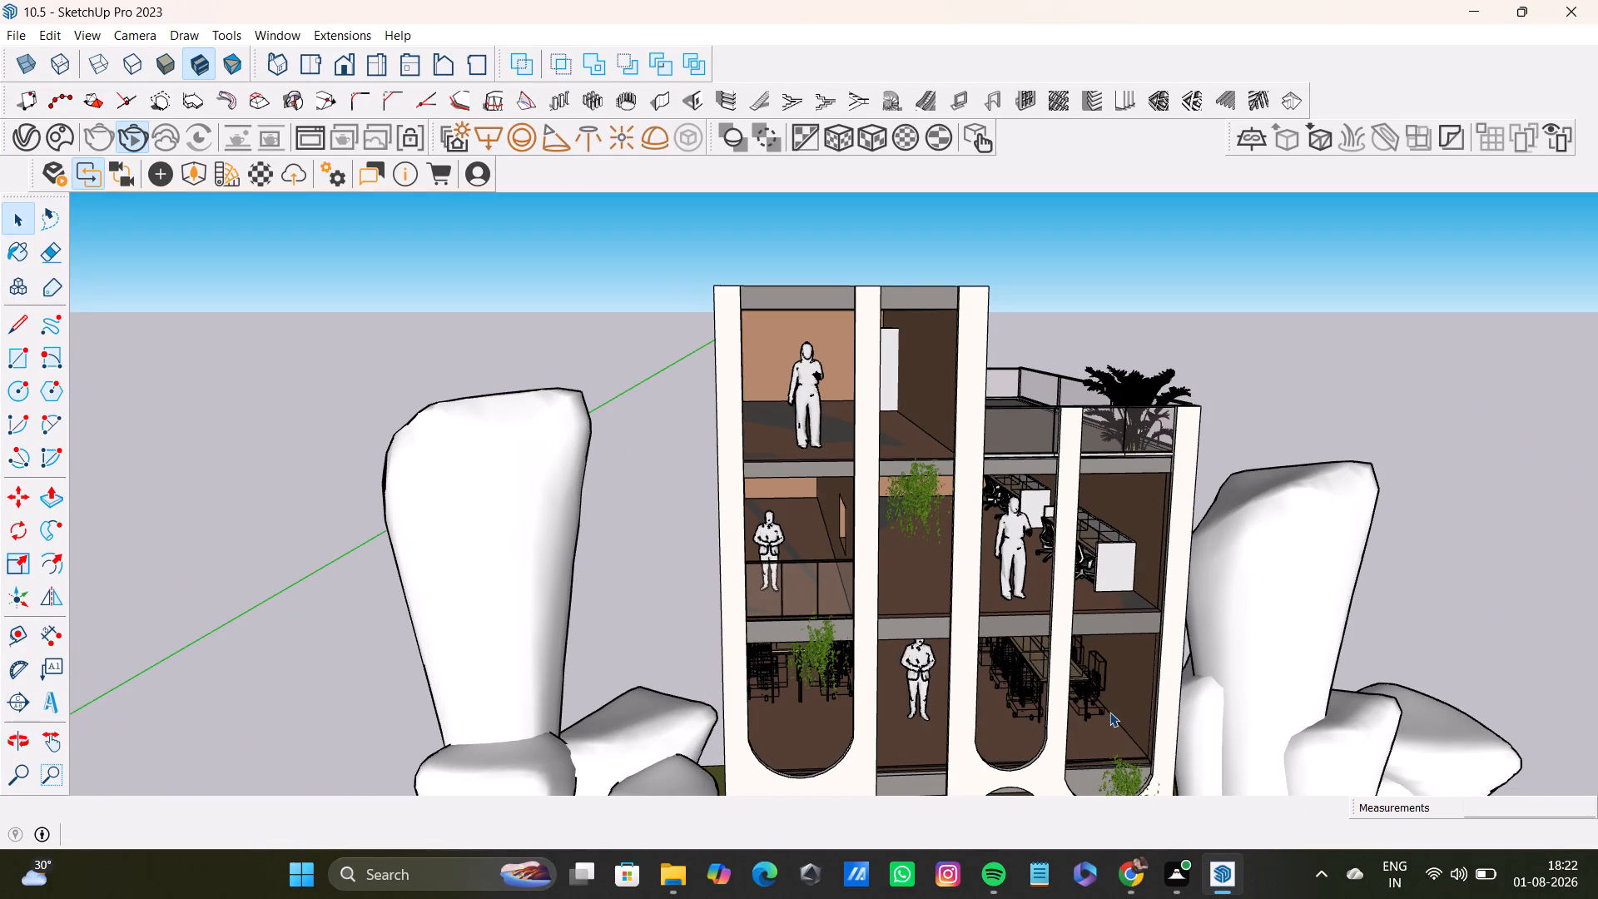
Examine the marble facade and the office floors behind it from the front, from above and at an angle.
middle_click_drag(1316, 380, 1295, 284, "shift")
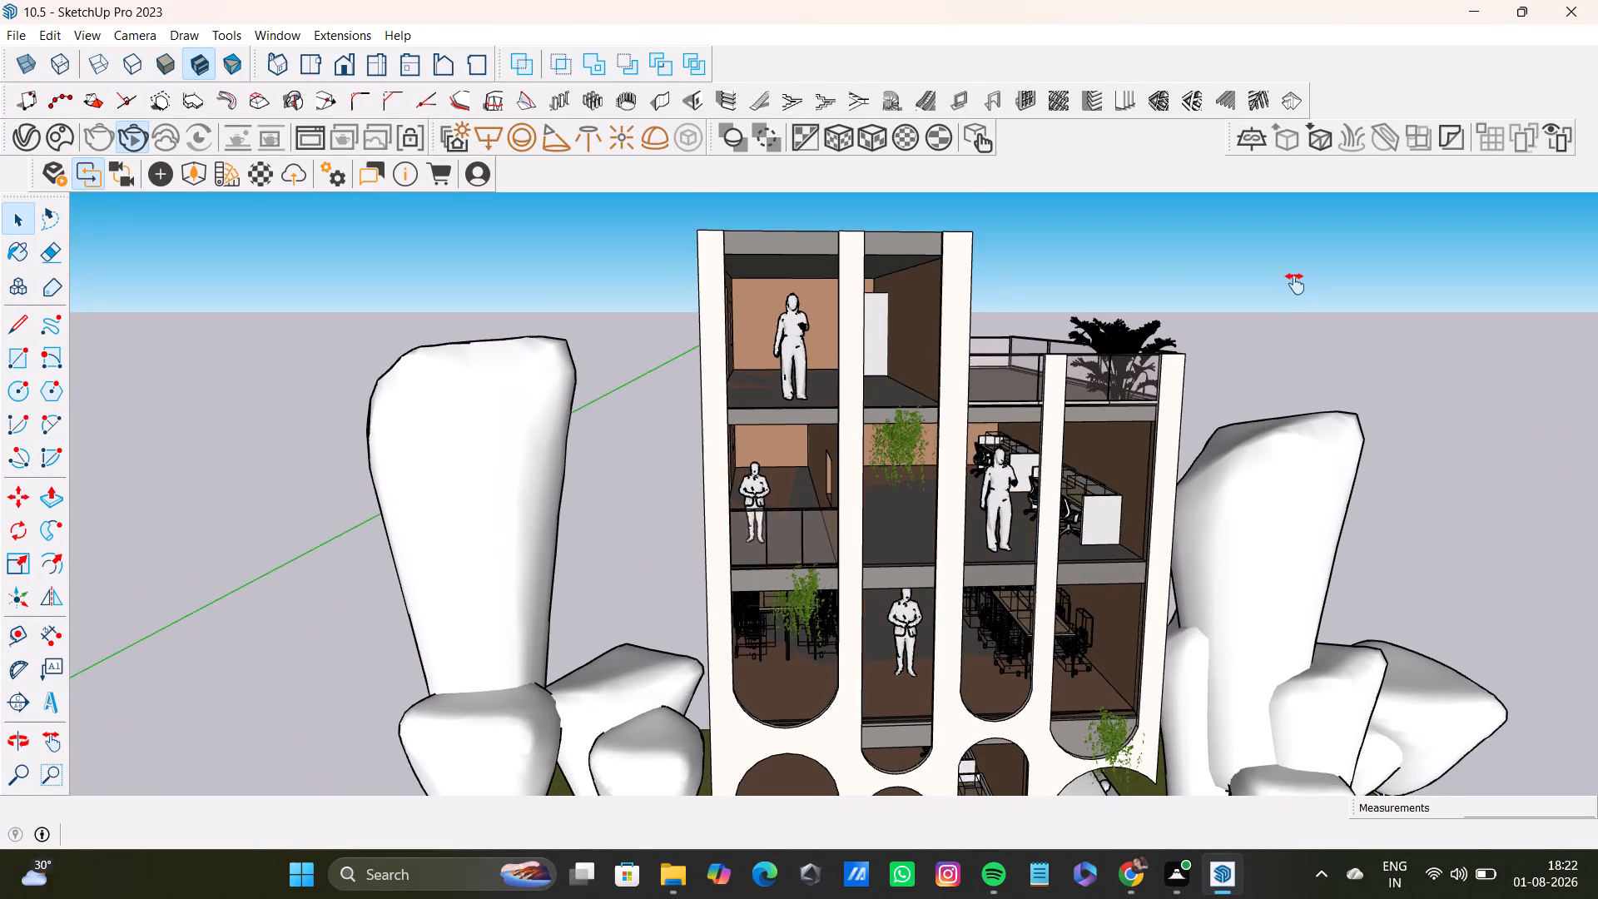
middle_click_drag(1295, 284, 1292, 231, "shift")
middle_click_drag(1443, 400, 1393, 407)
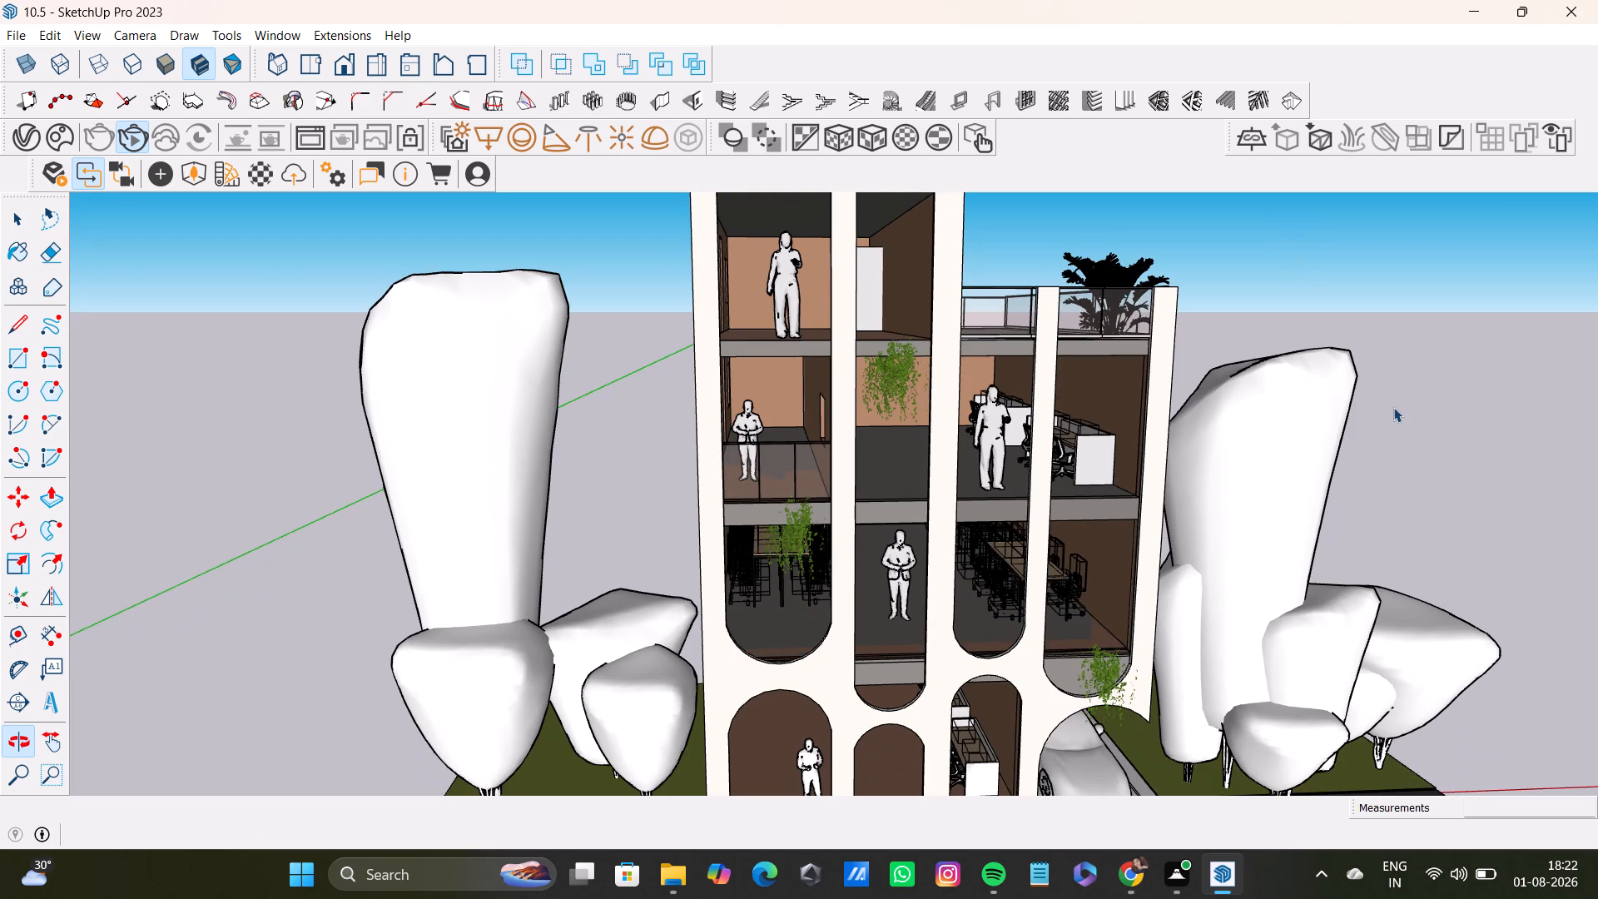
middle_click_drag(1393, 407, 1288, 445)
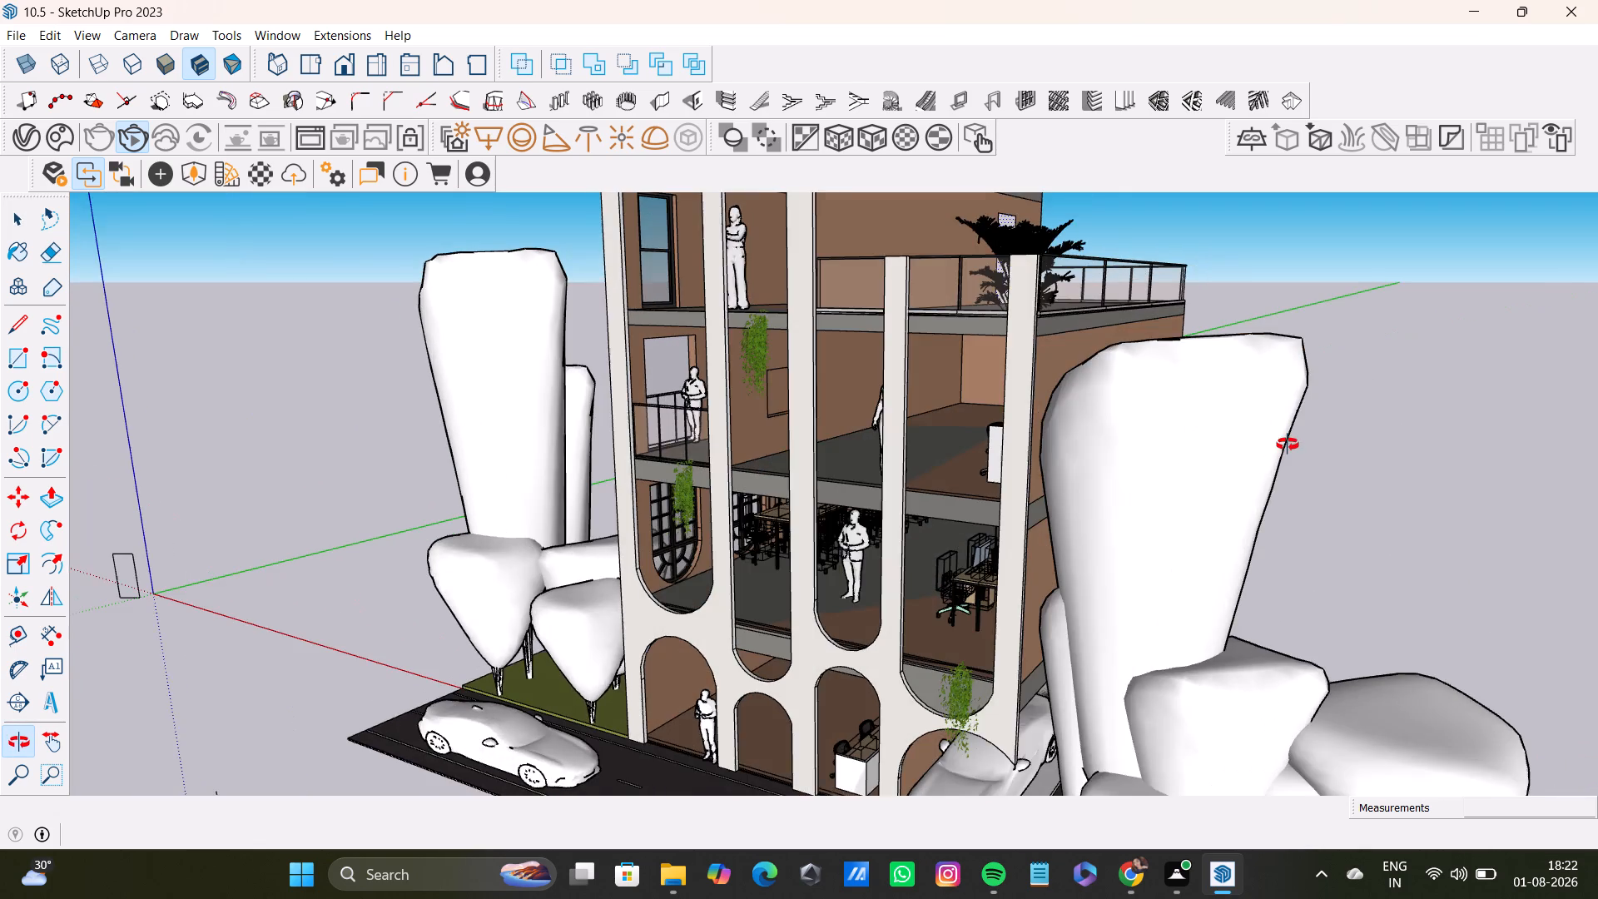
middle_click_drag(1288, 445, 1388, 462)
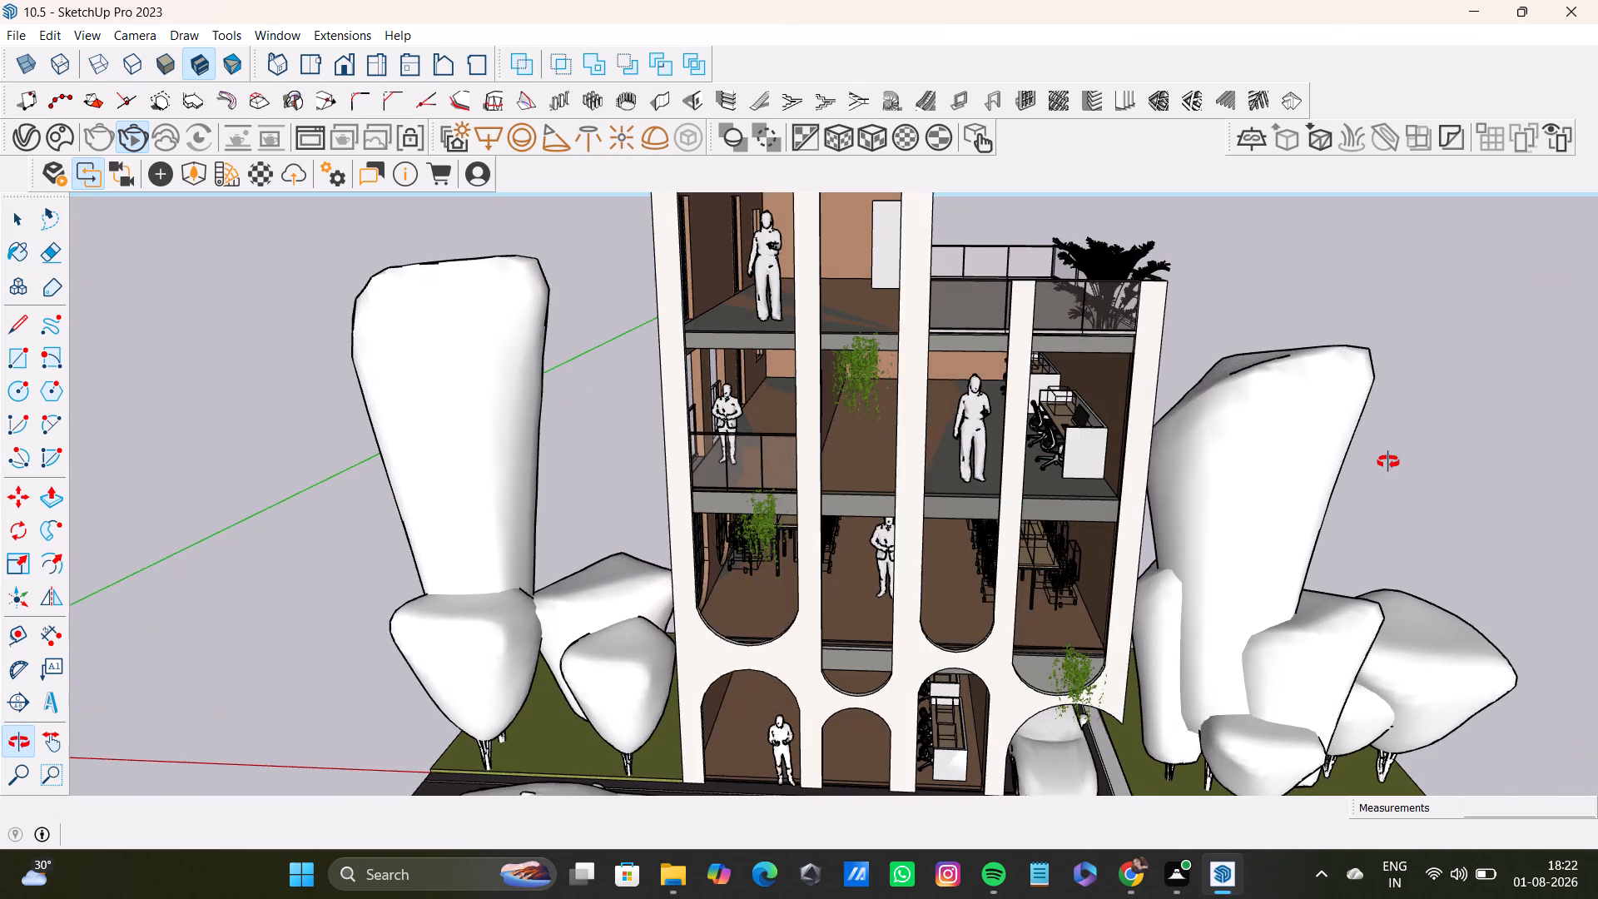
middle_click_drag(1388, 462, 1411, 435)
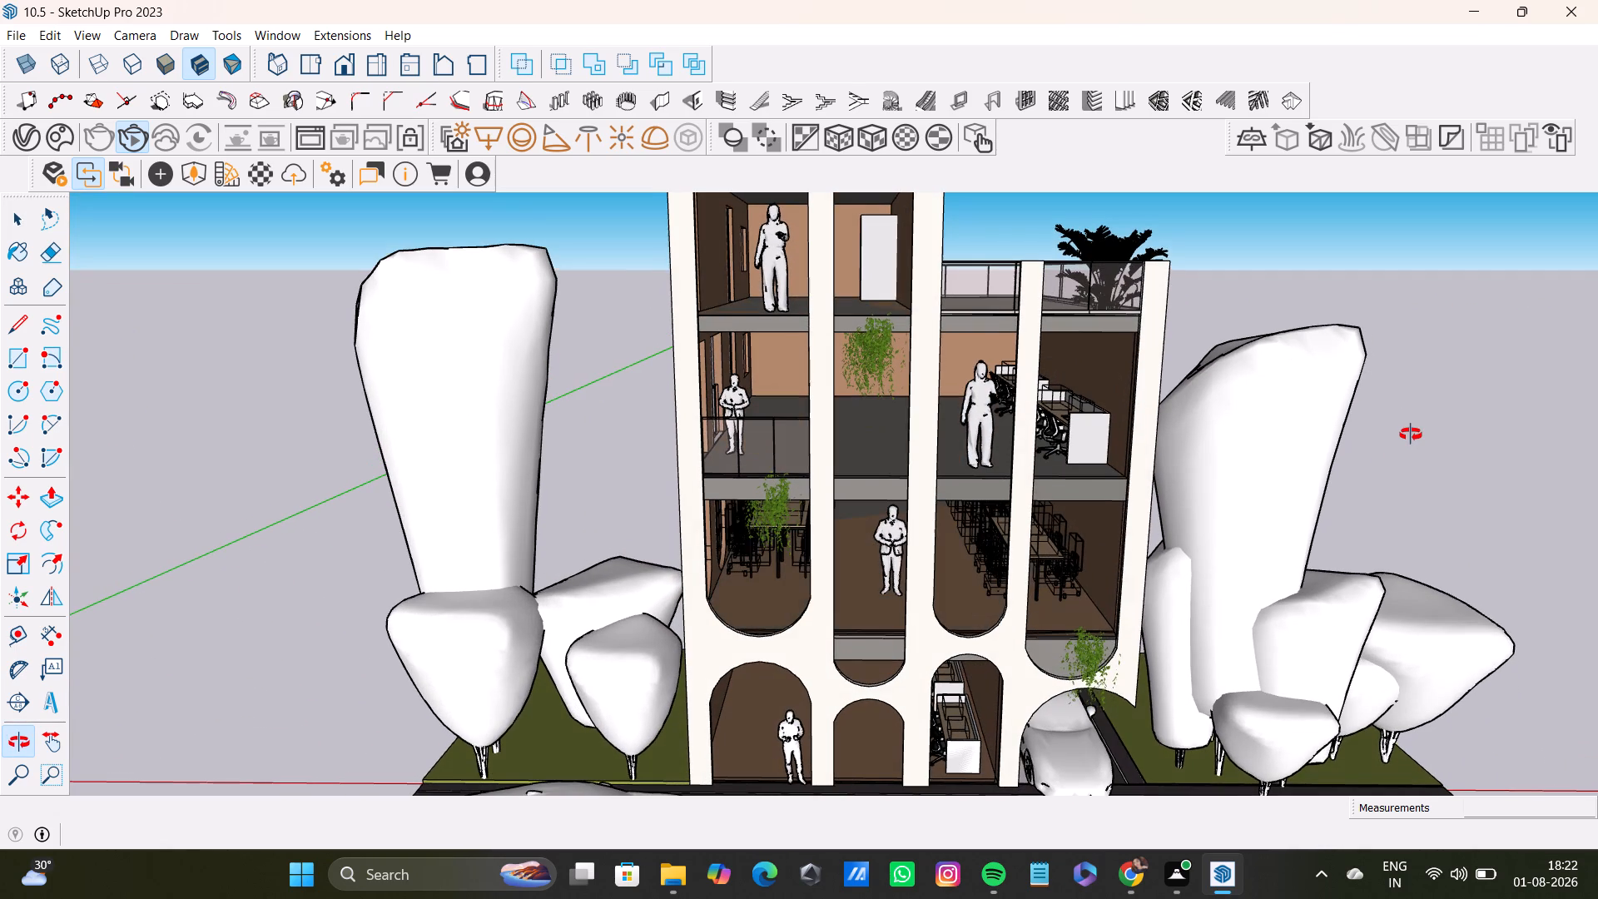
middle_click_drag(1411, 435, 1412, 445)
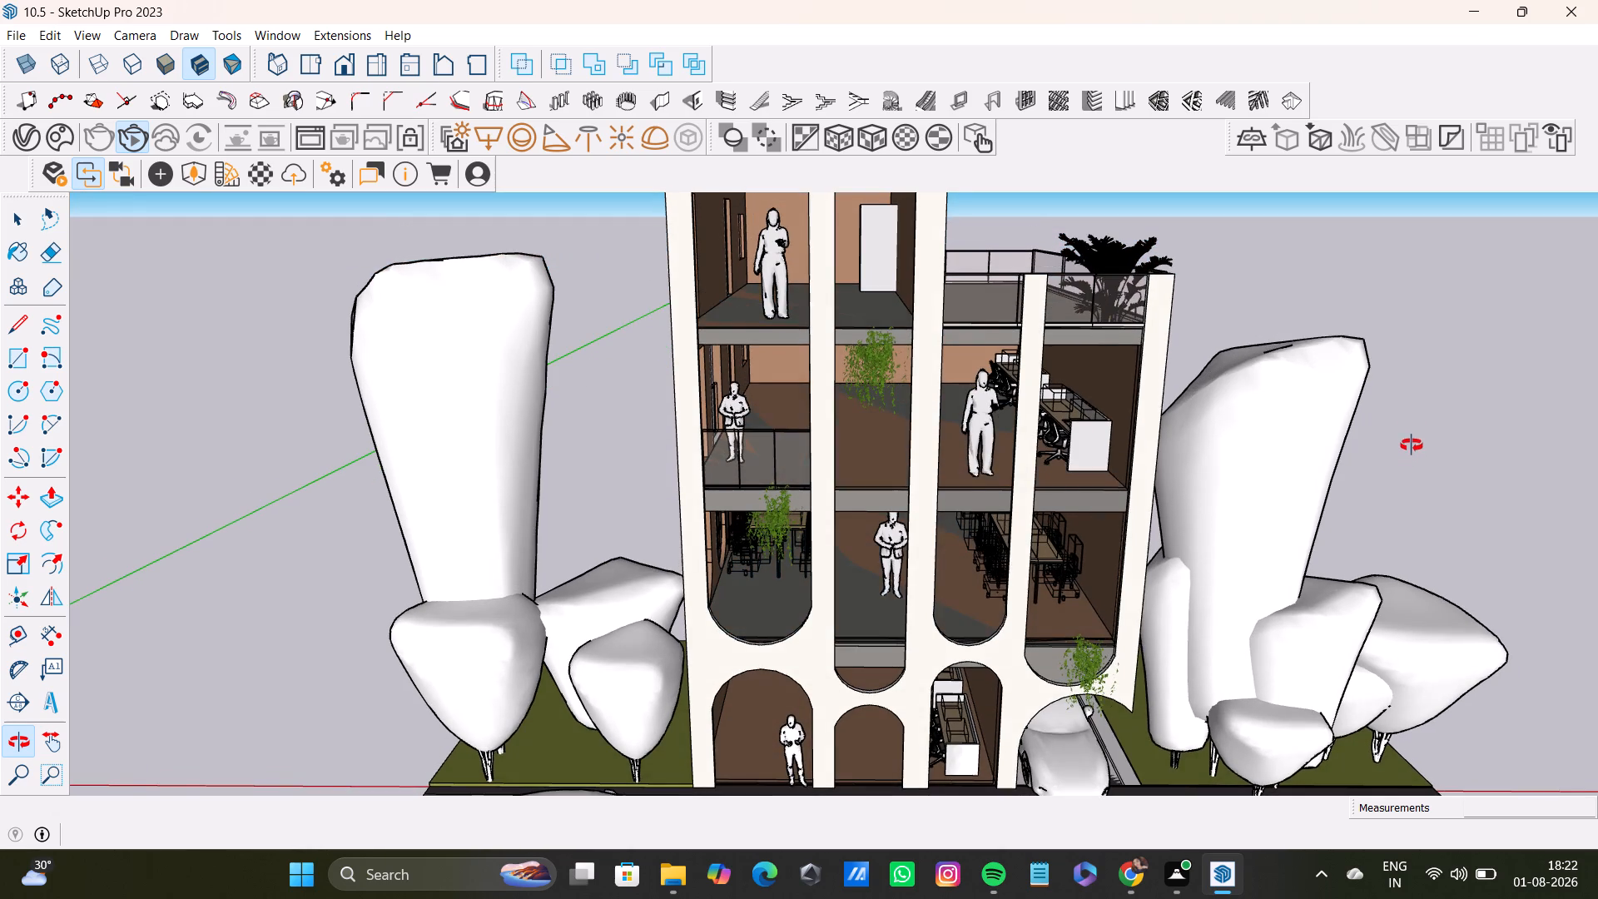
middle_click_drag(1412, 445, 1413, 365)
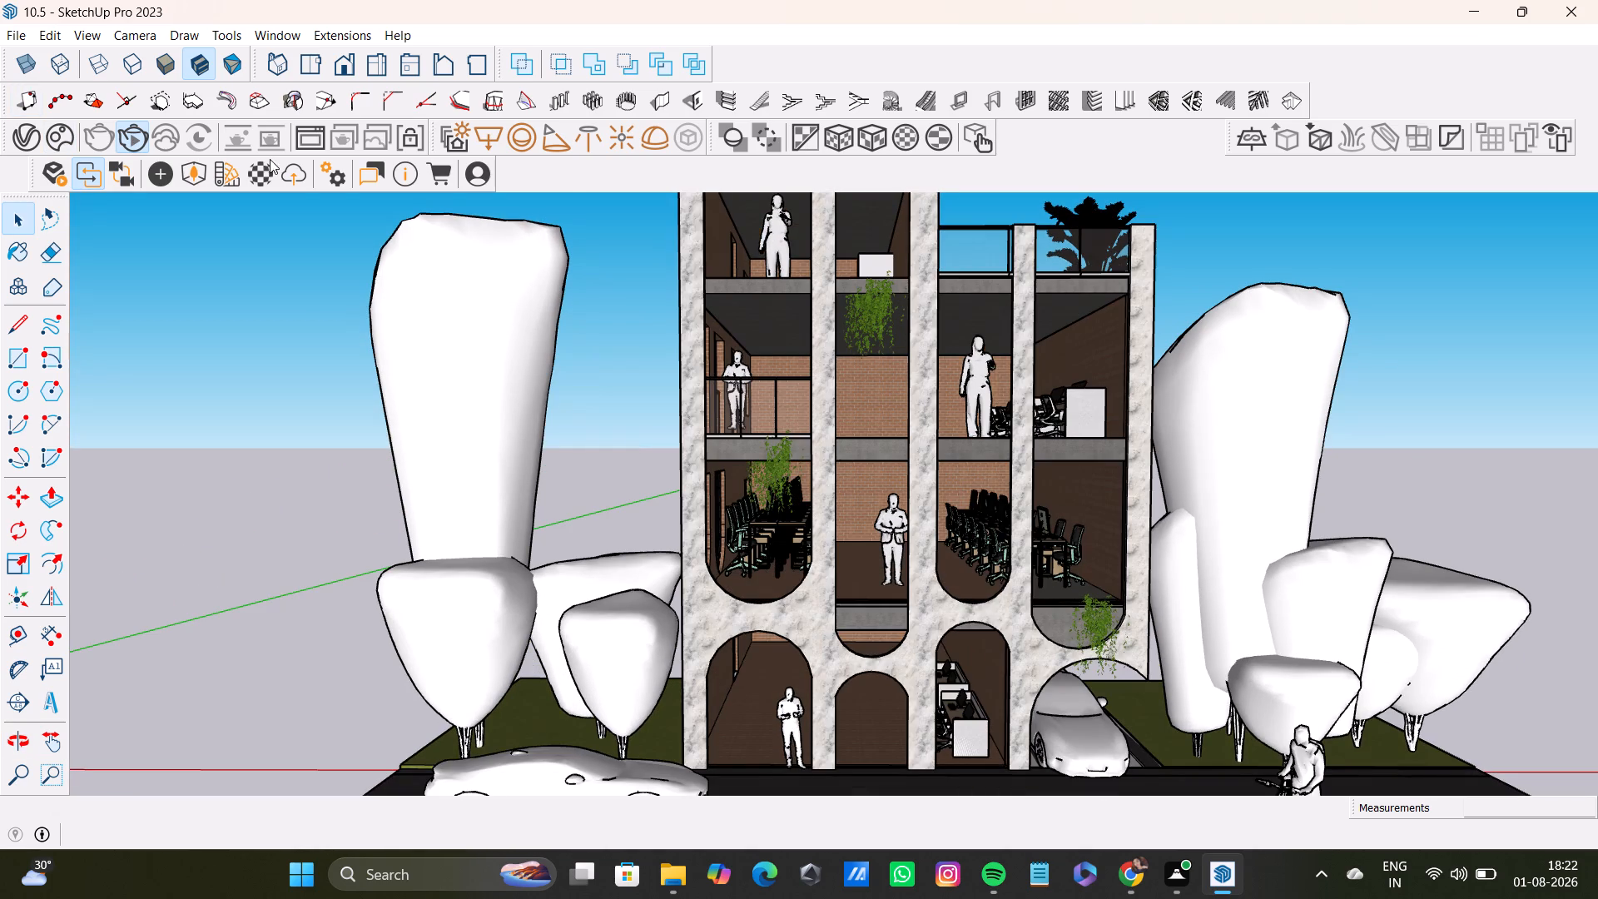
Place a V-Ray dome light in the office floor with the long rows of desks, behind the third bay of the facade.
left_click(490, 139)
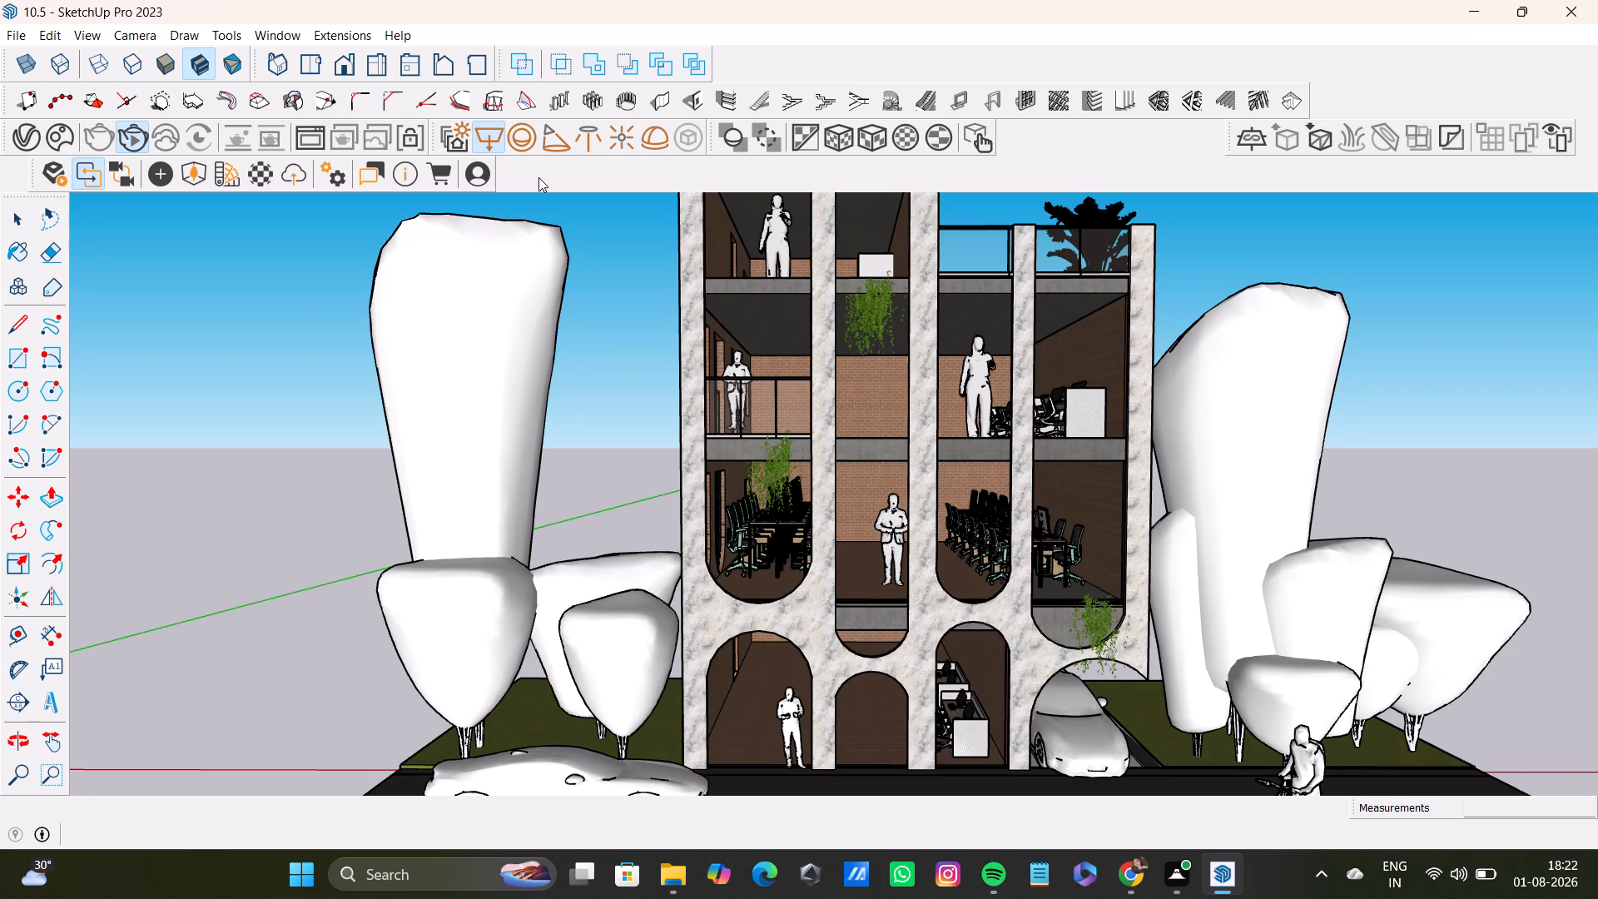
left_click(492, 132)
left_click(655, 146)
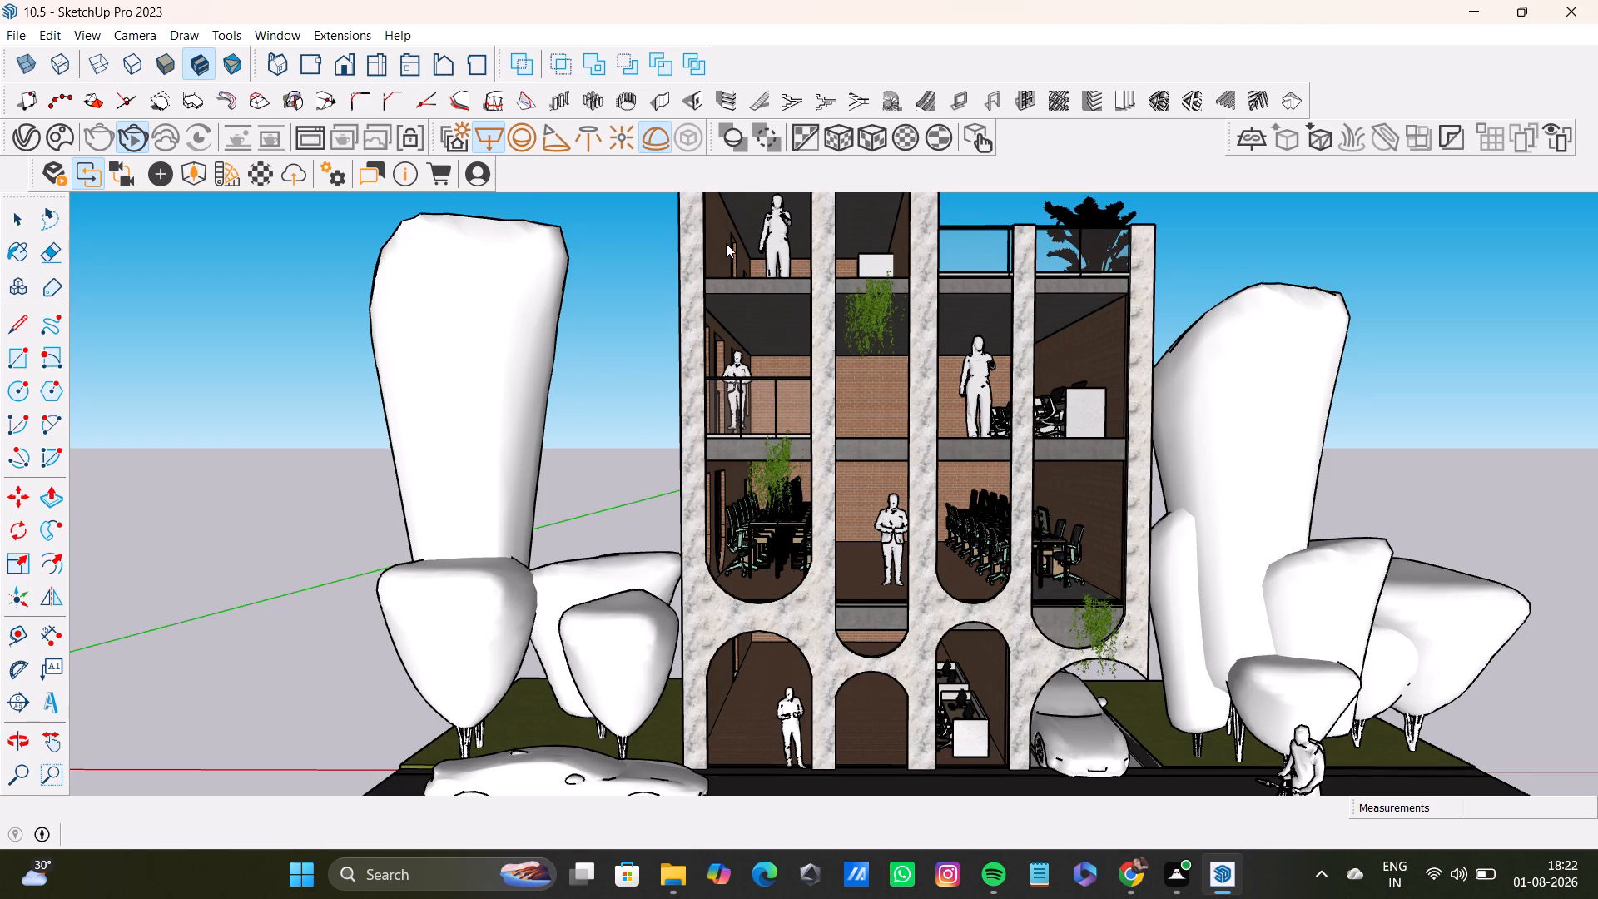
middle_click_drag(940, 472, 779, 626)
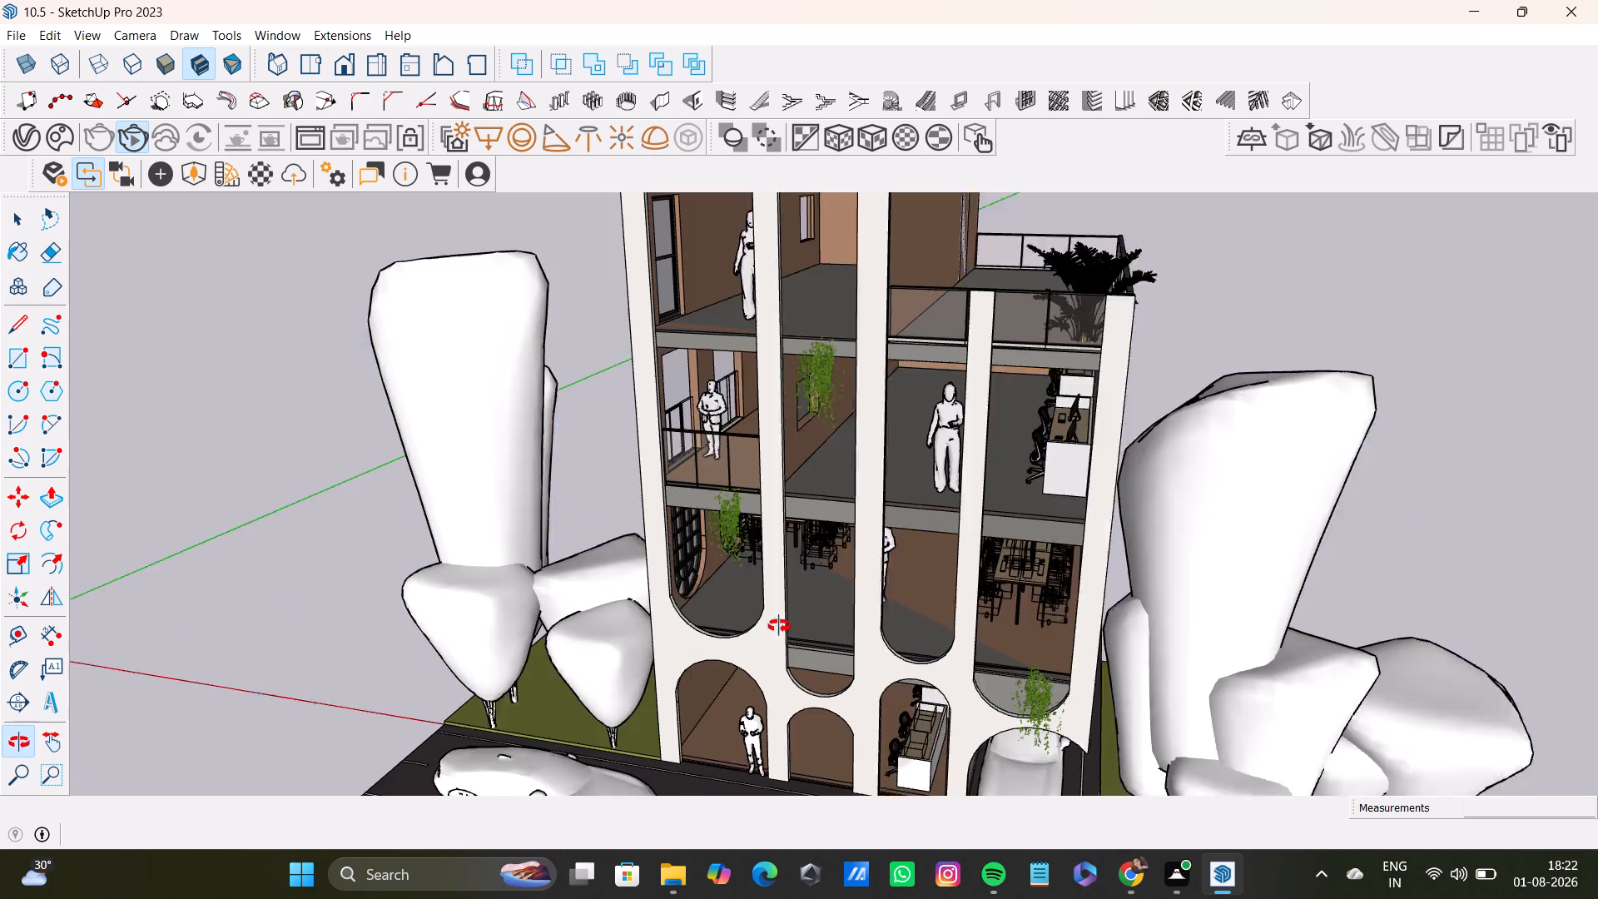
middle_click_drag(779, 626, 907, 550)
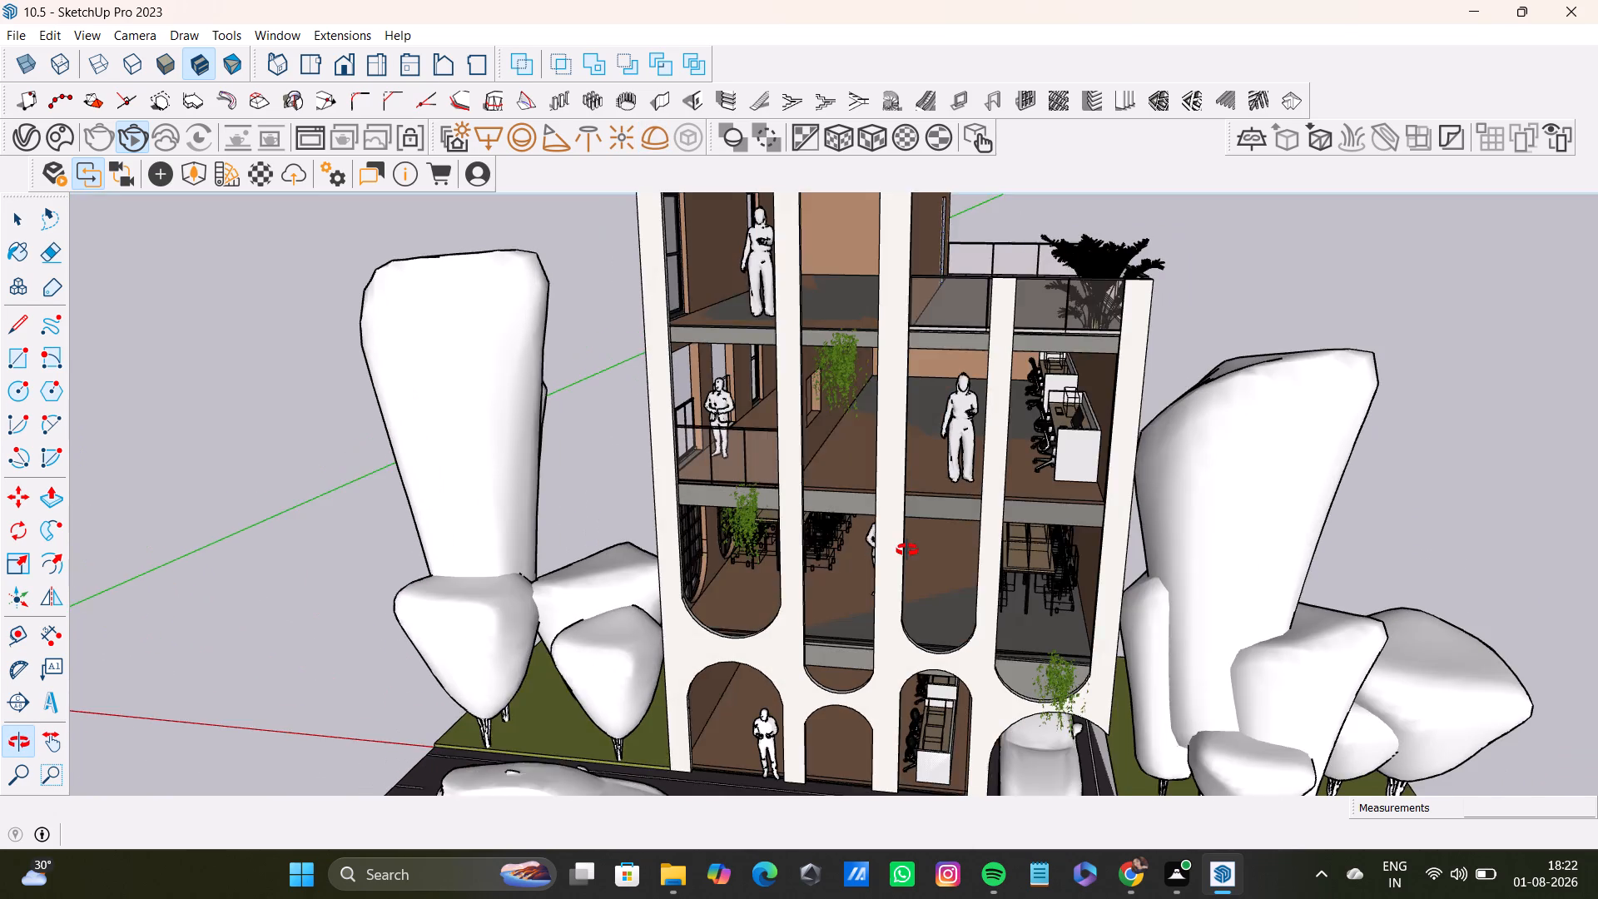
middle_click_drag(907, 550, 901, 548)
scroll(920, 548, "up", 9)
scroll(955, 563, "down", 1)
scroll(955, 563, "up", 4)
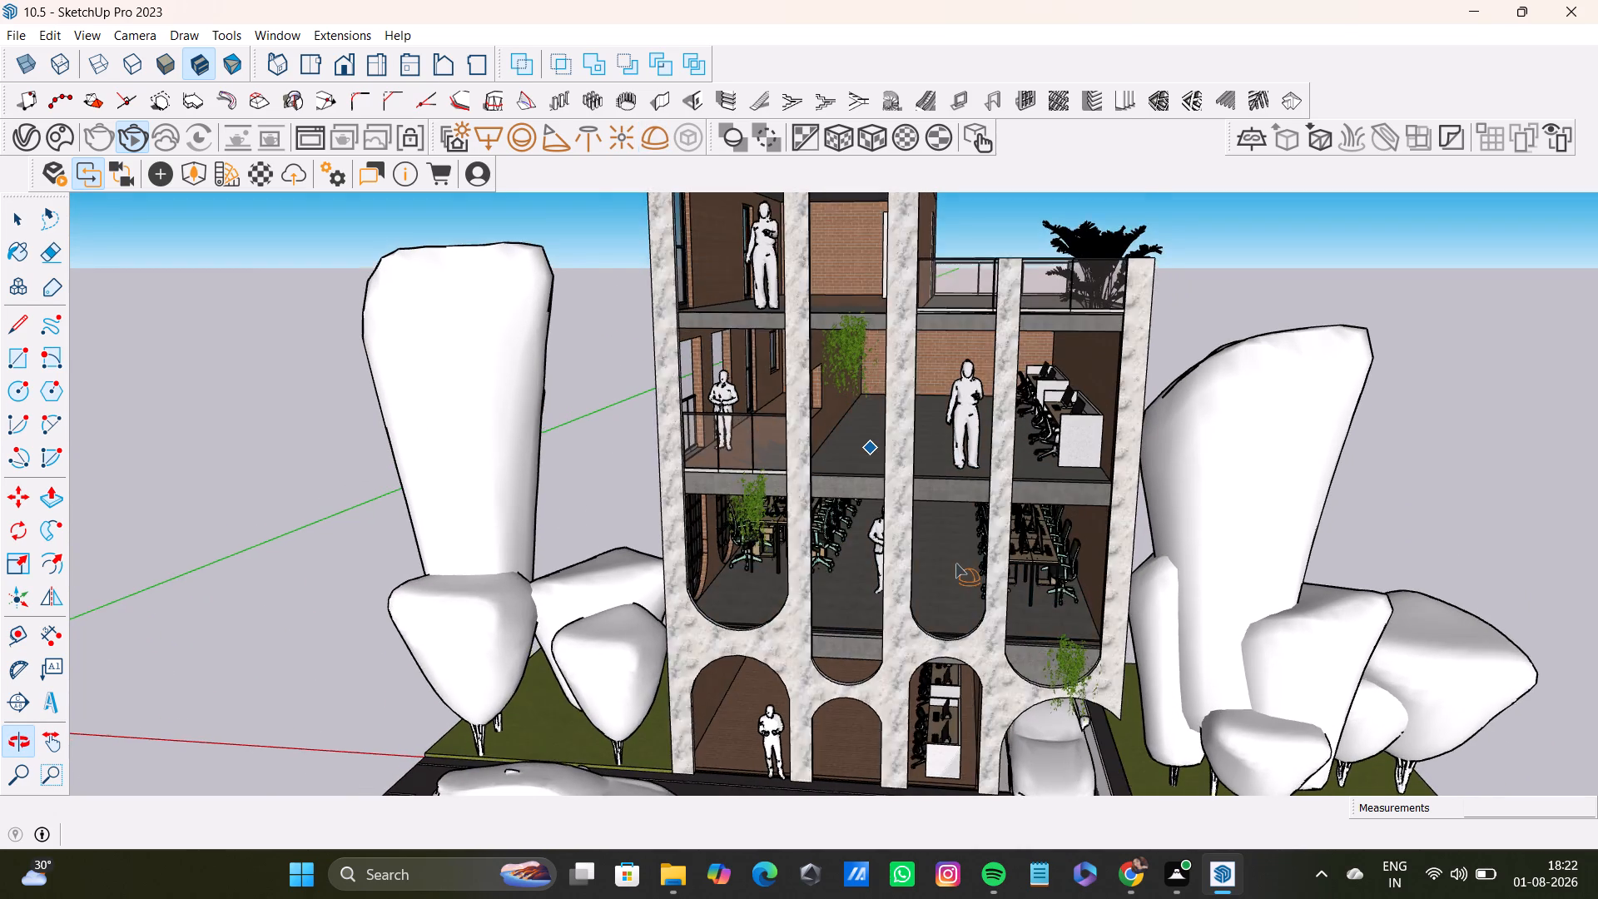
scroll(955, 563, "up", 4)
scroll(955, 563, "down", 1)
scroll(955, 563, "up", 19)
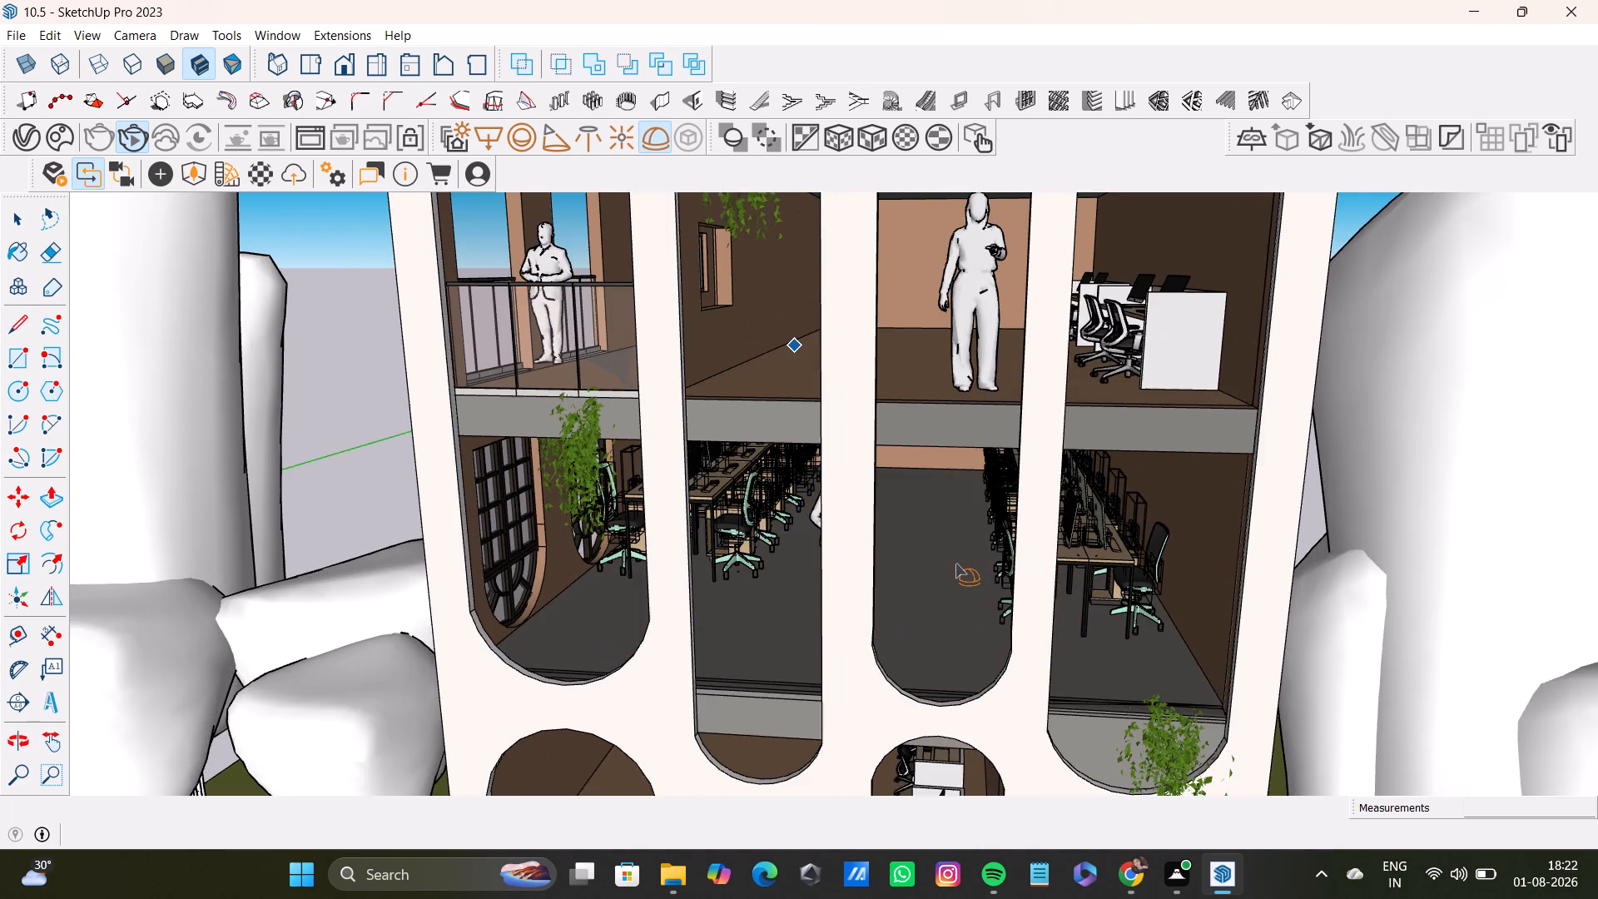
scroll(955, 563, "up", 9)
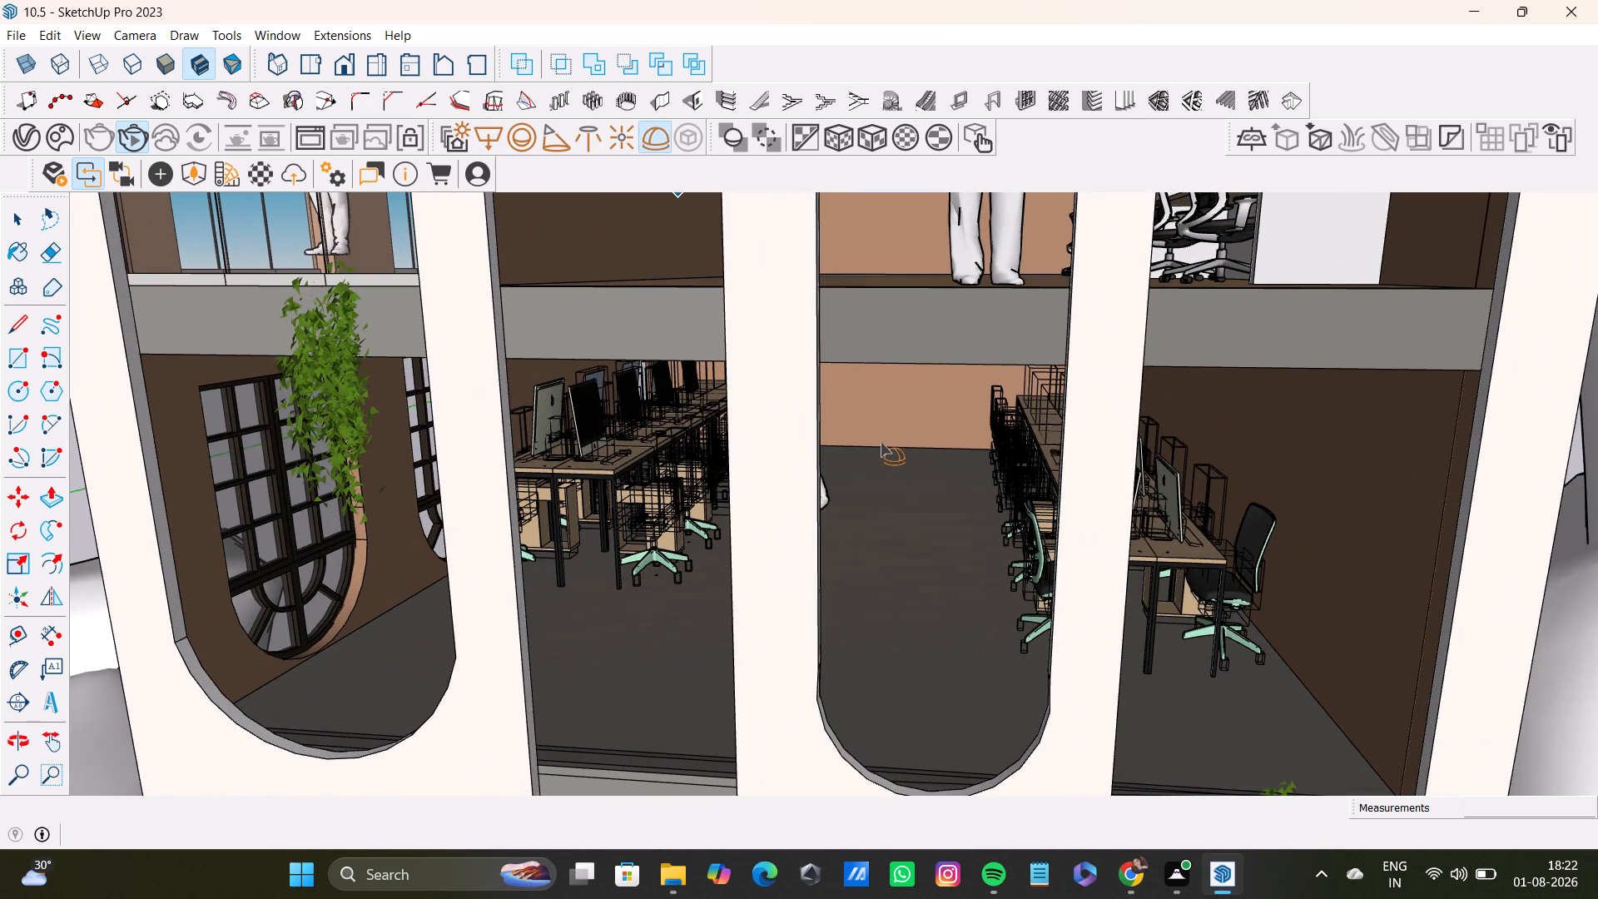
left_click(863, 456)
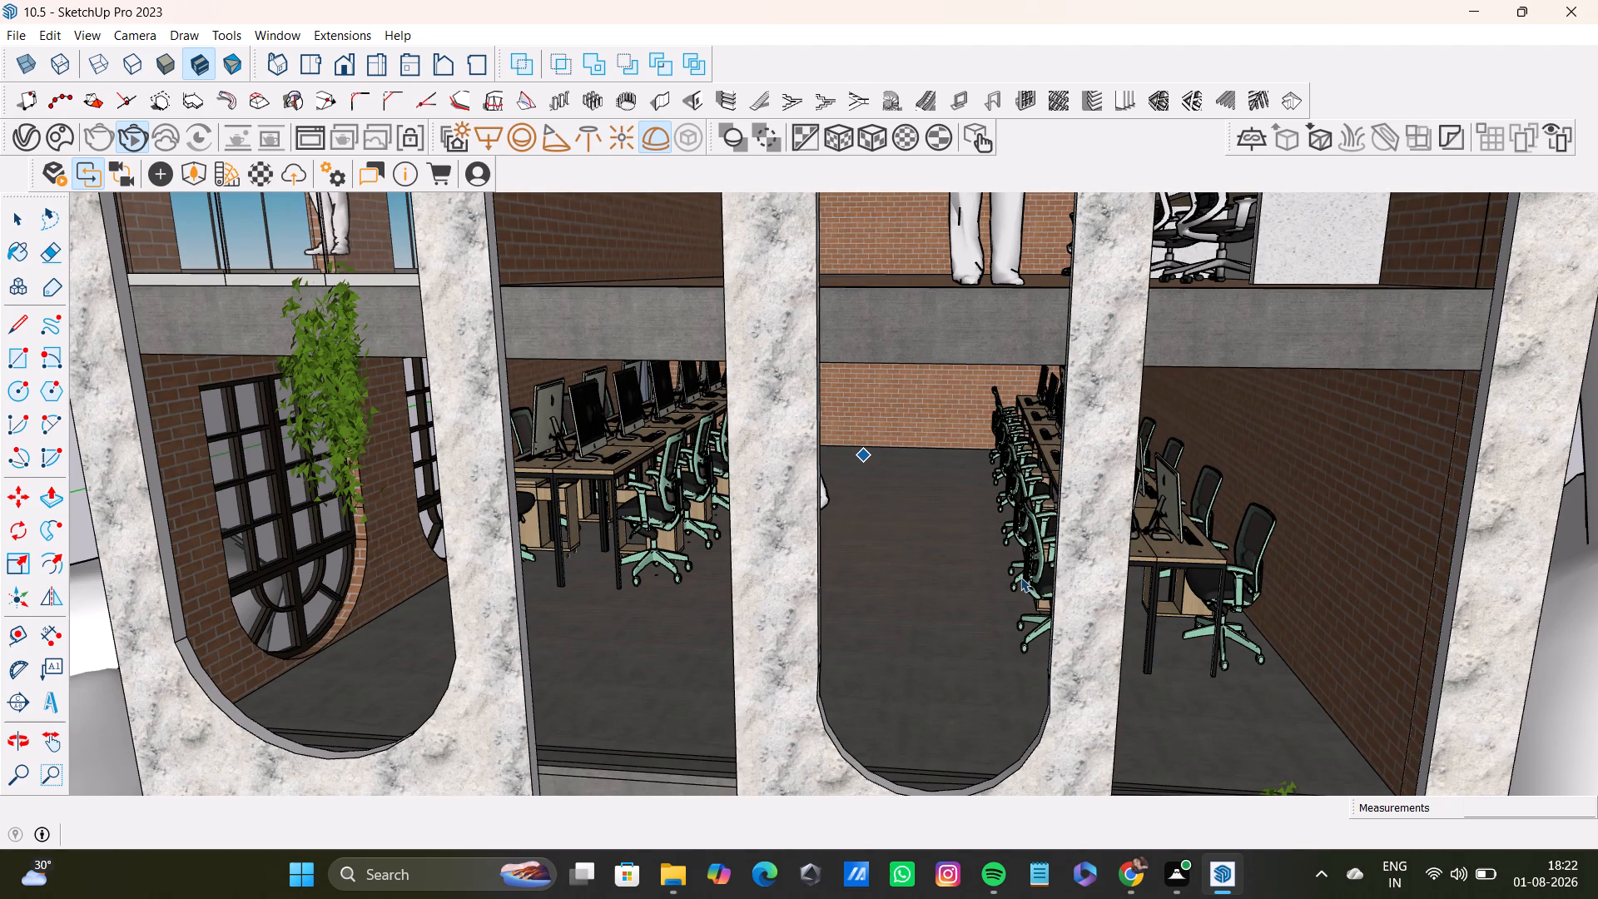
Place a second V-Ray dome light on the floor above, in the open area beside the white desks.
scroll(885, 512, "down", 7)
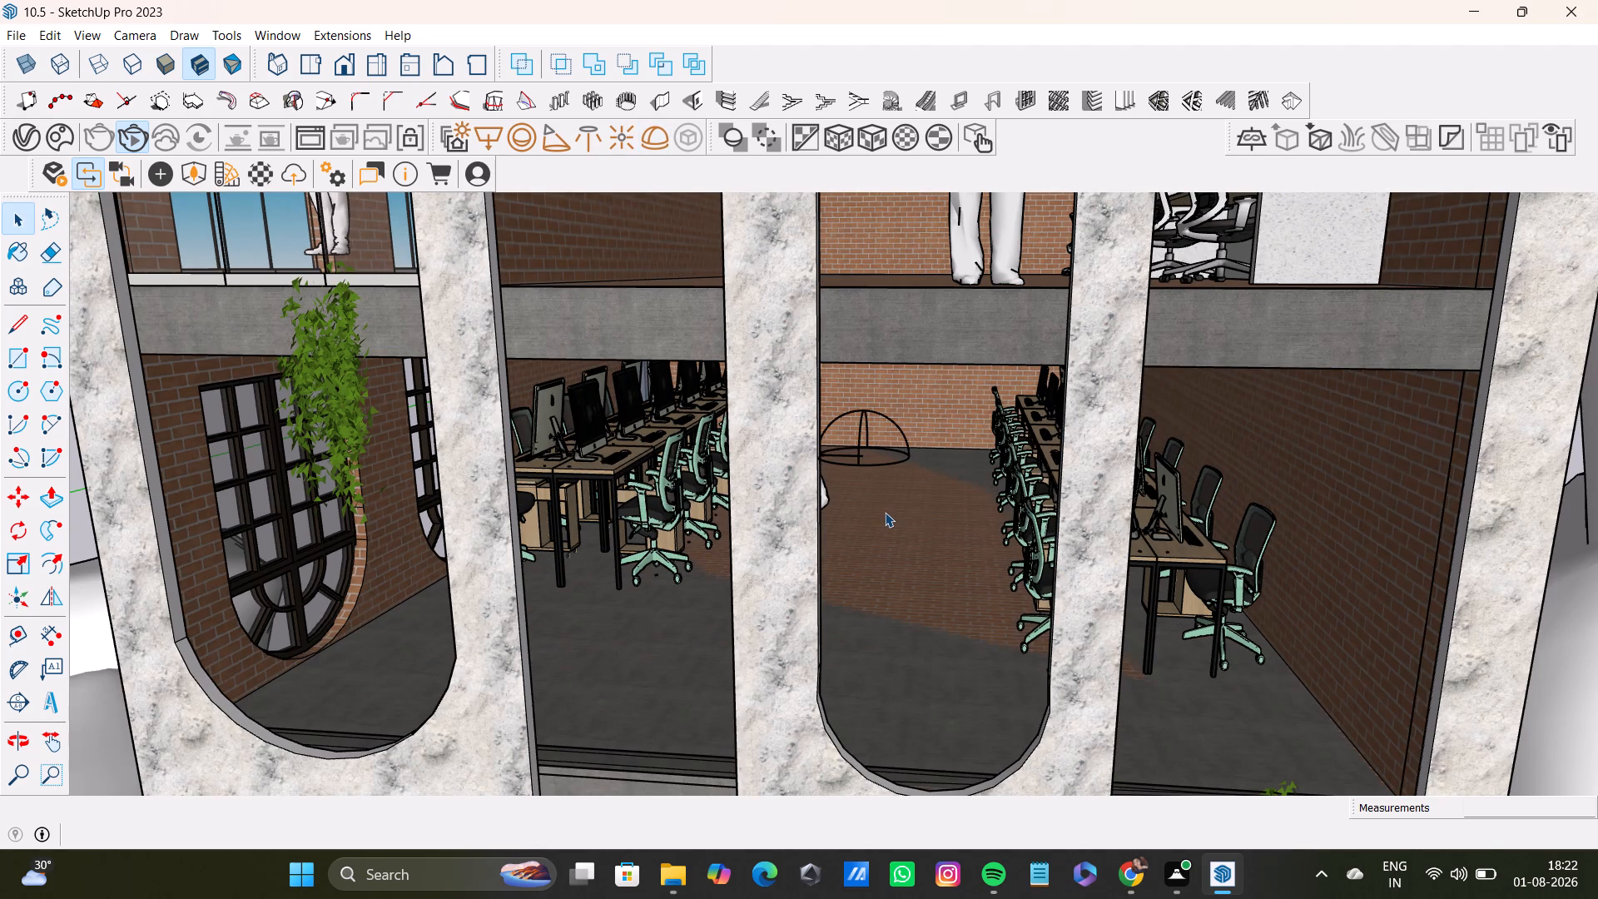
scroll(885, 512, "down", 20)
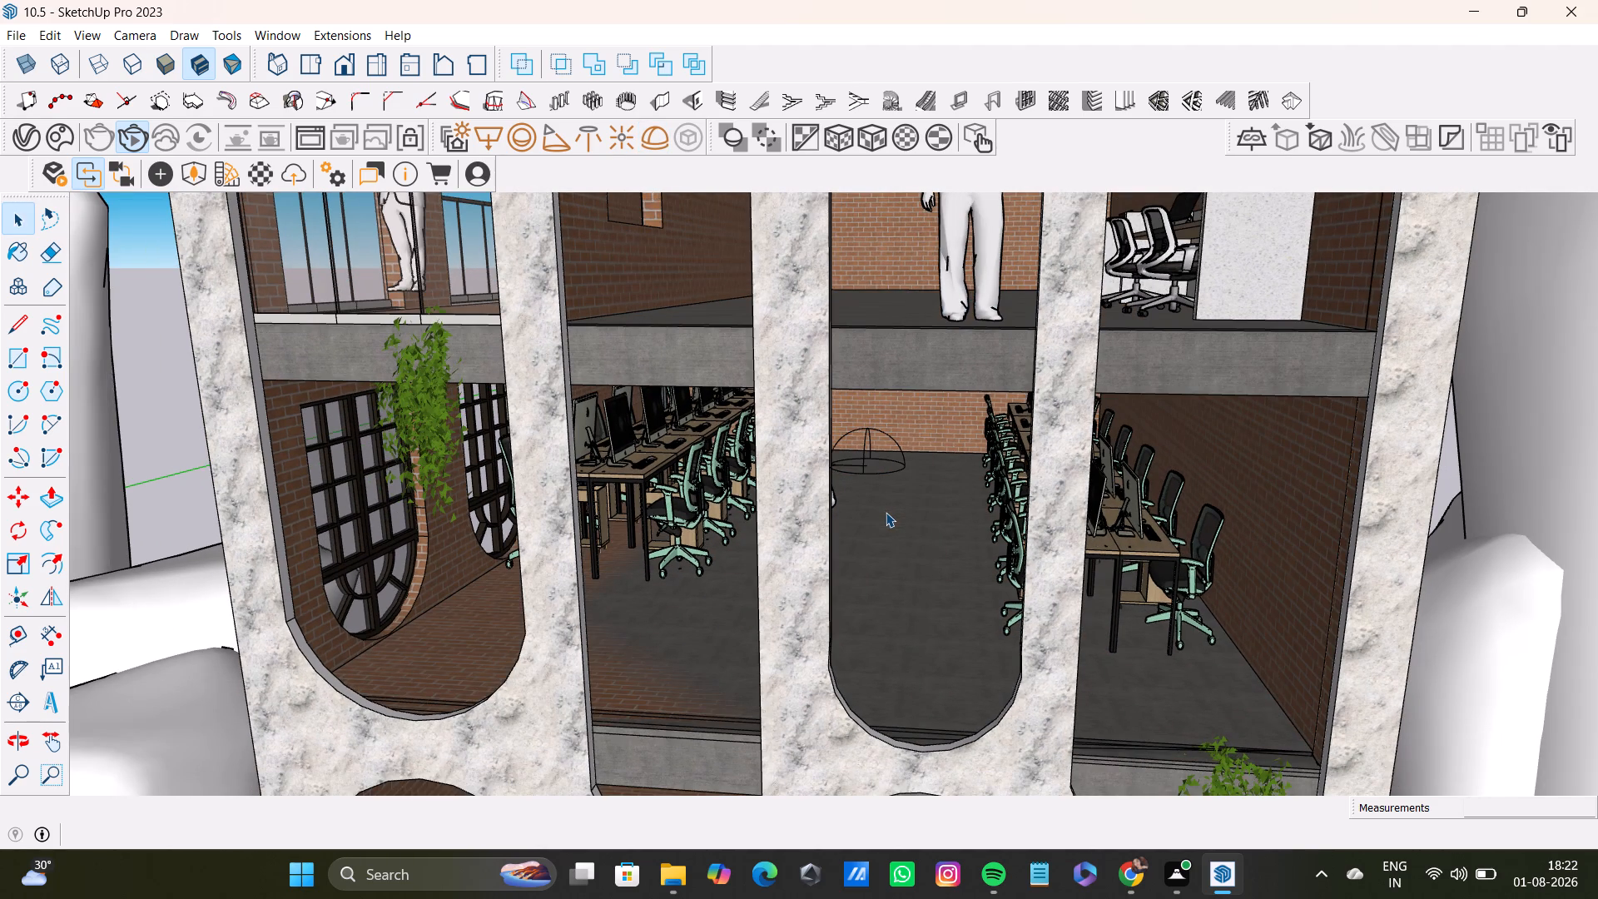
scroll(886, 512, "down", 20)
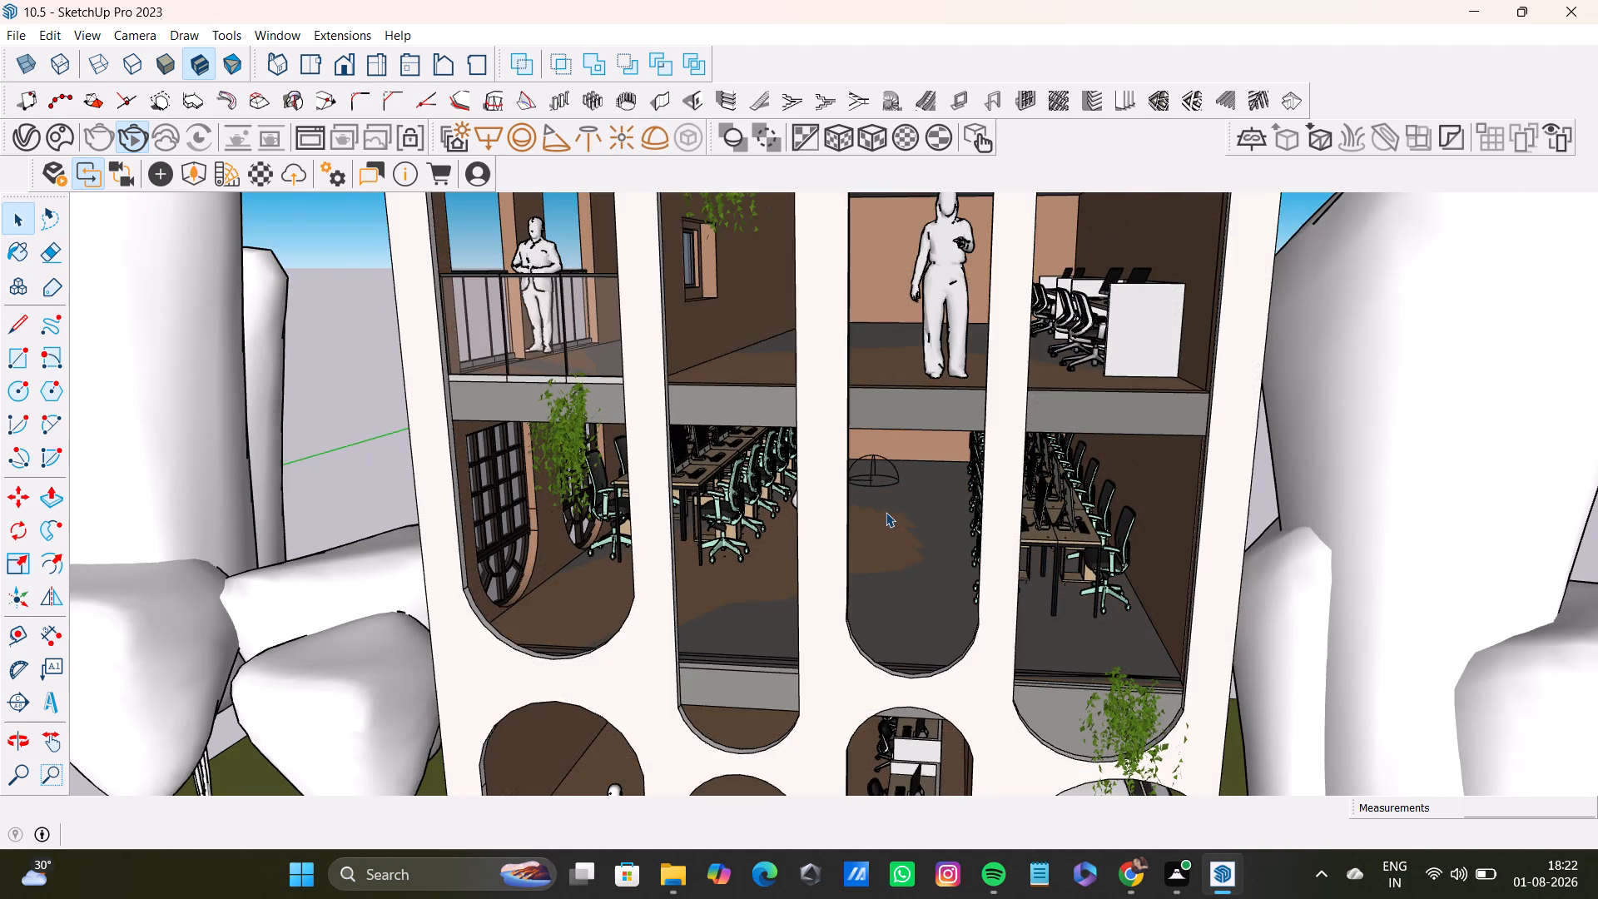
scroll(886, 512, "down", 13)
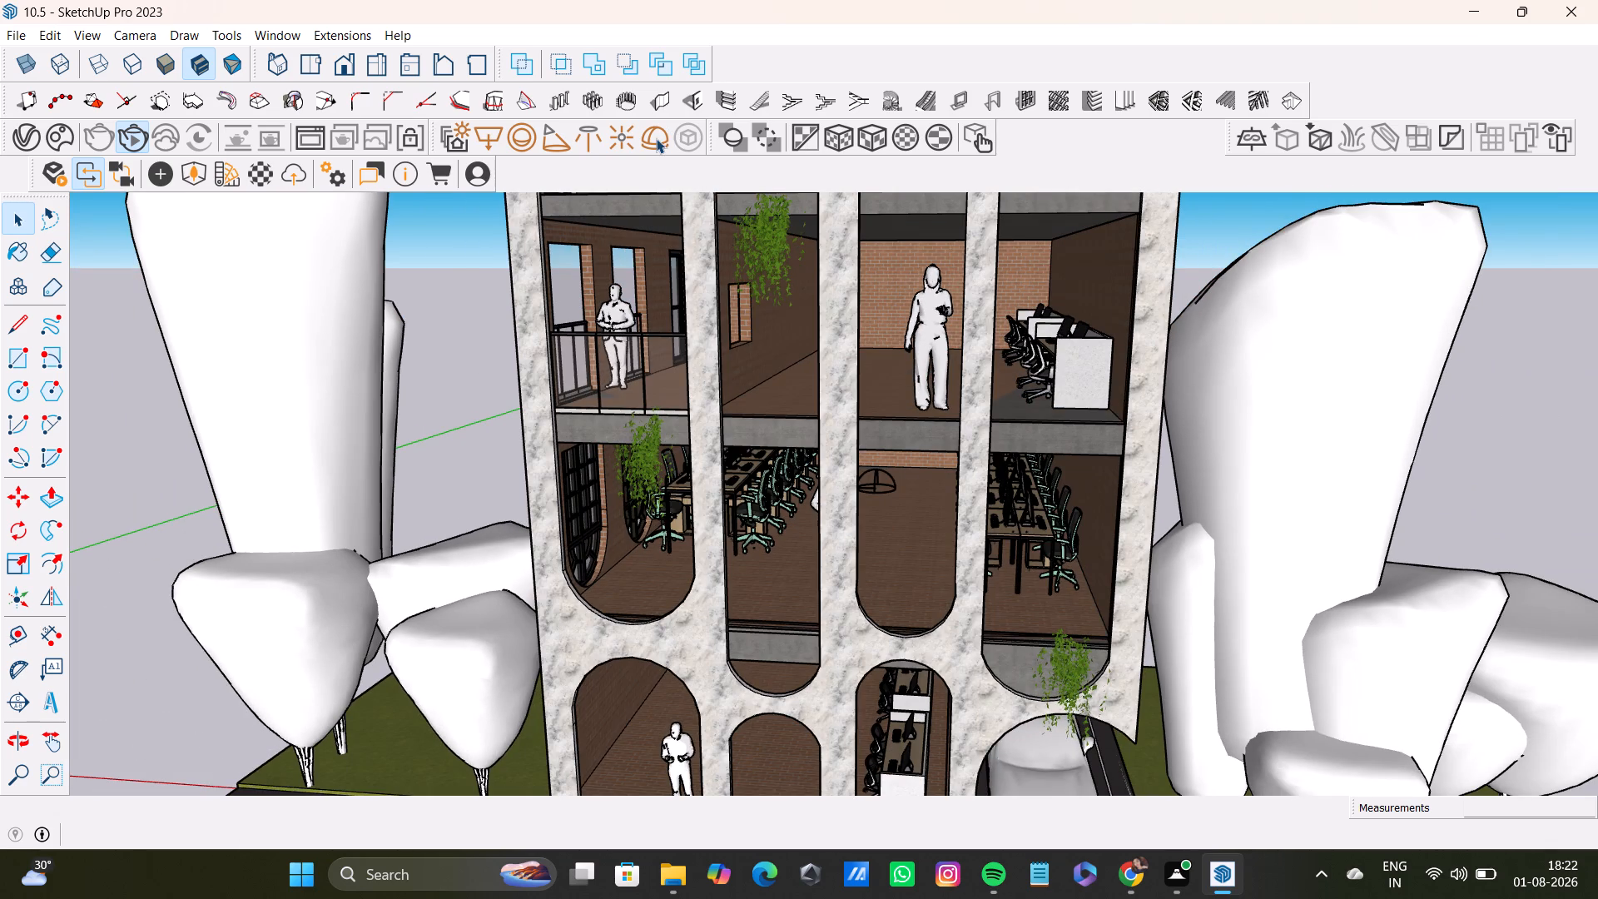
left_click(656, 138)
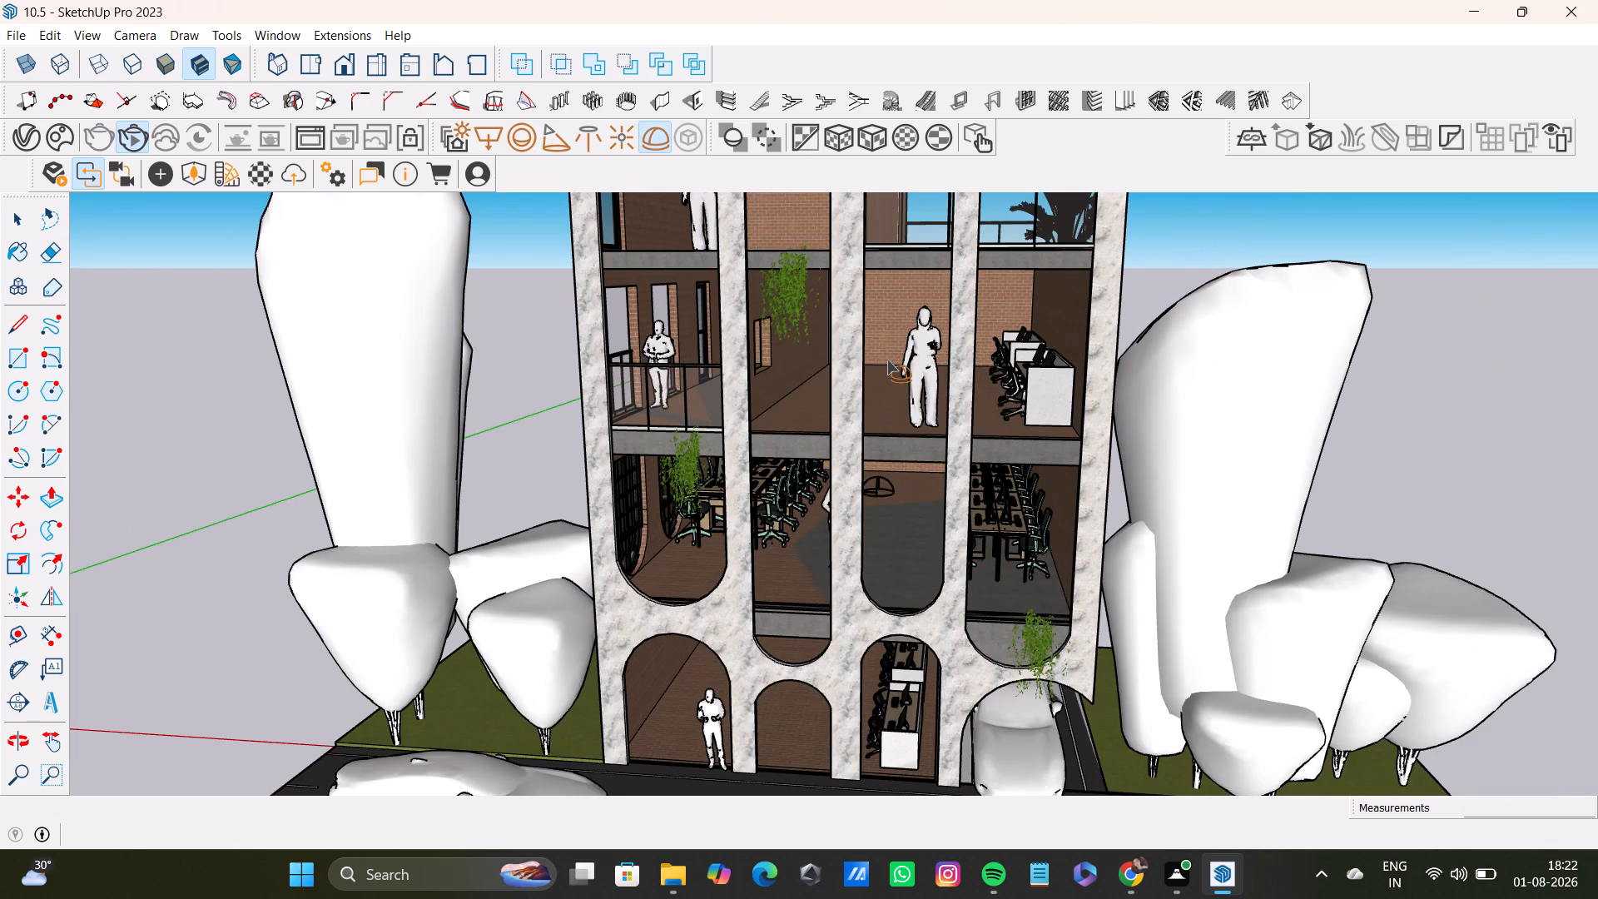
scroll(885, 372, "up", 14)
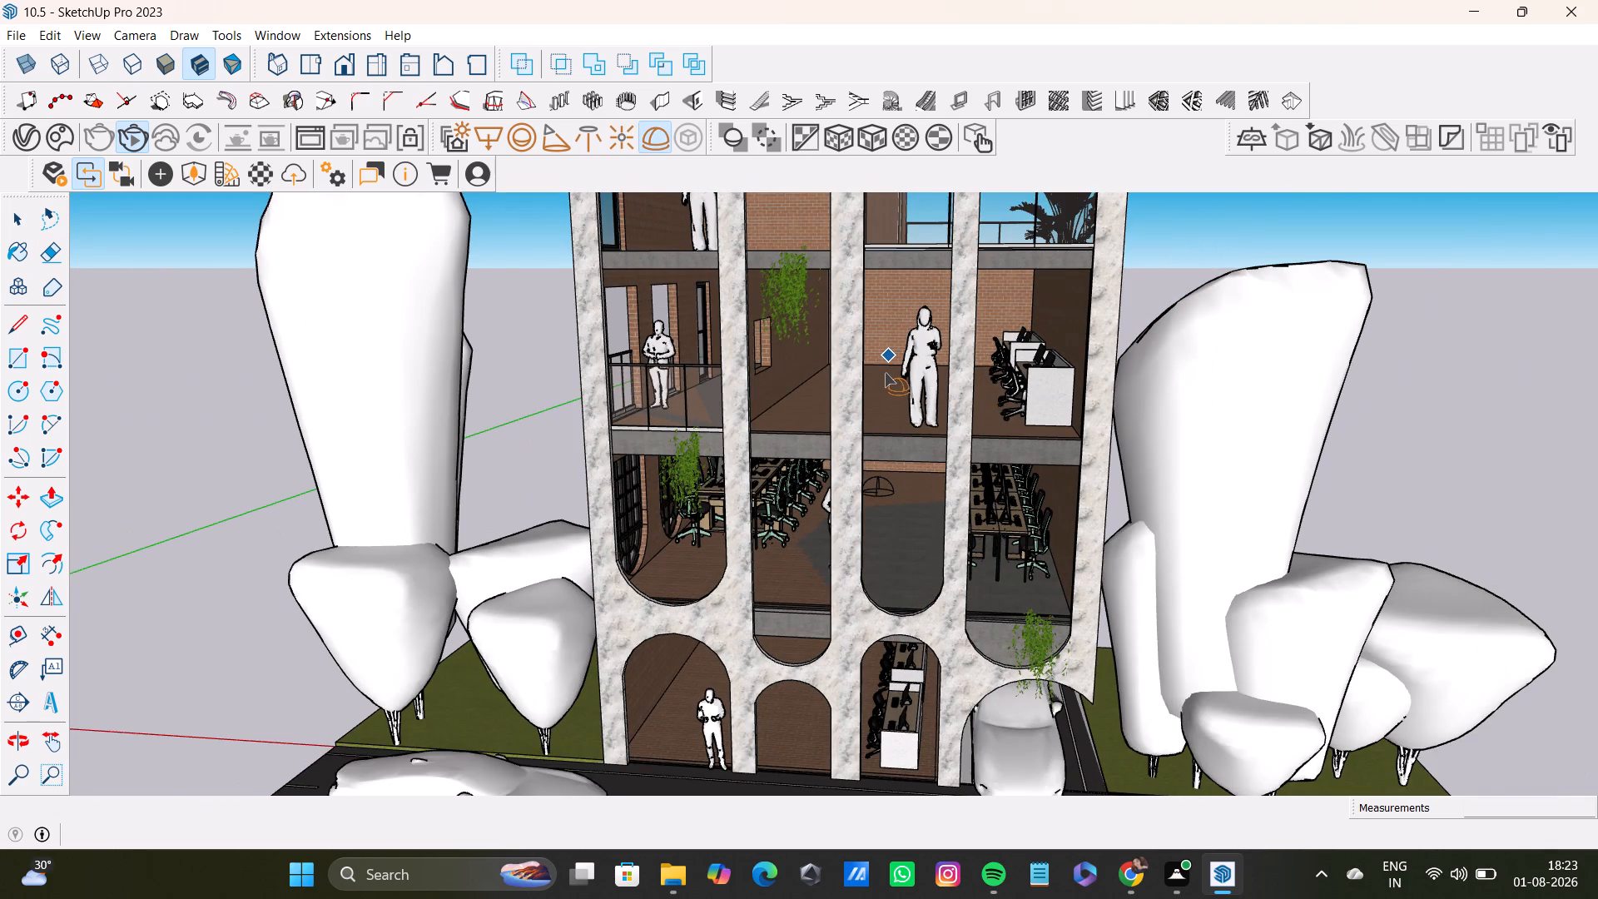
scroll(885, 372, "up", 4)
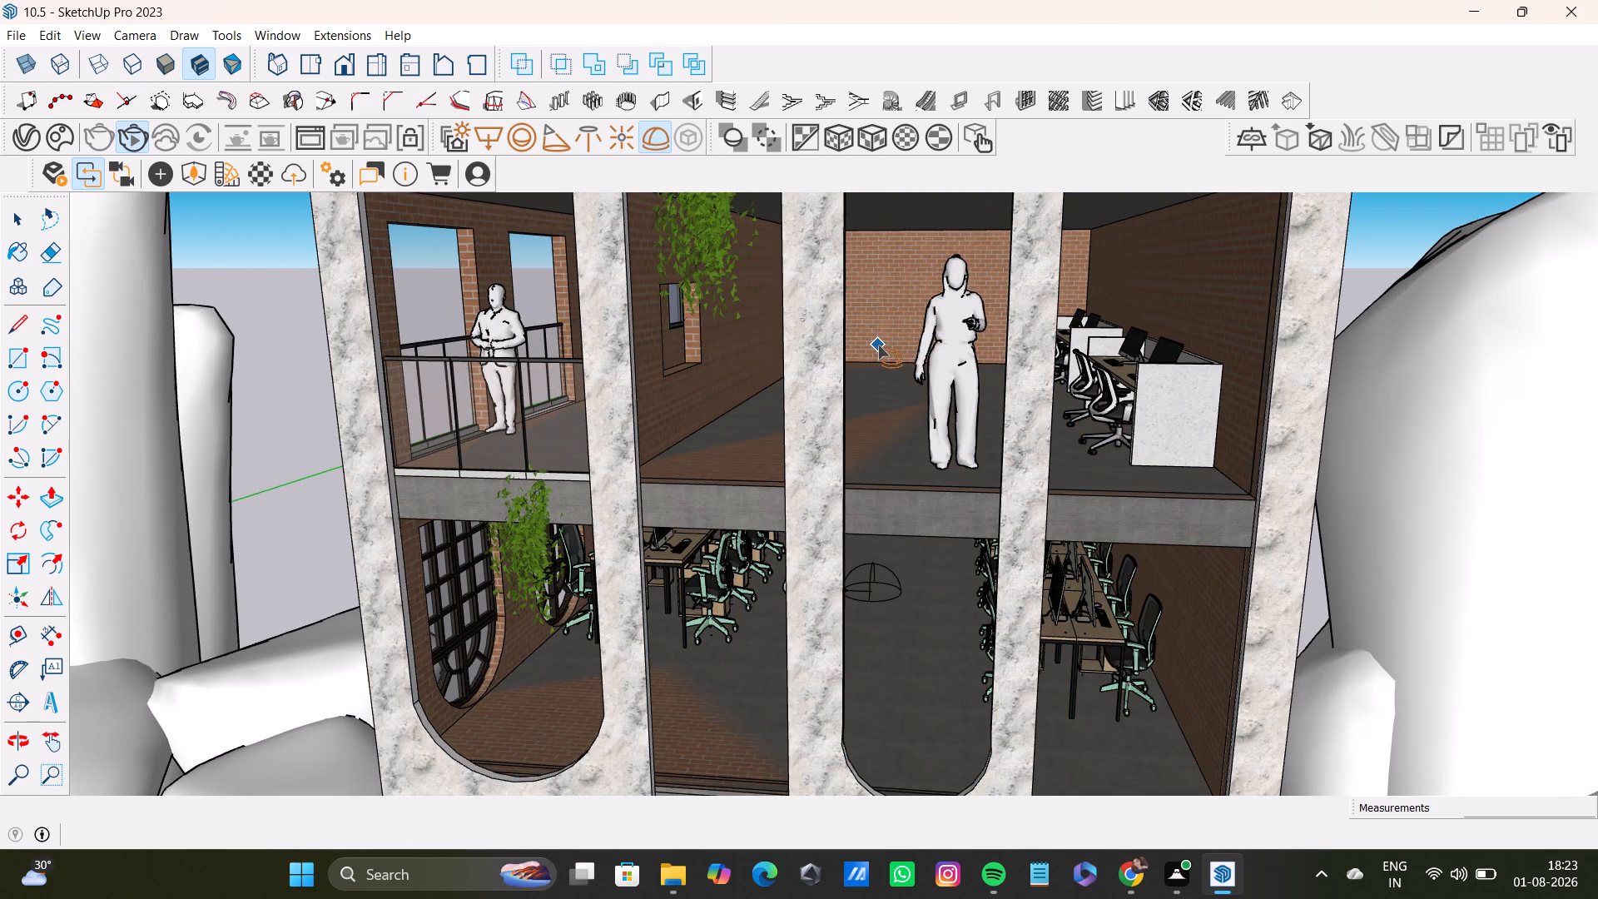
middle_click_drag(898, 393, 783, 471)
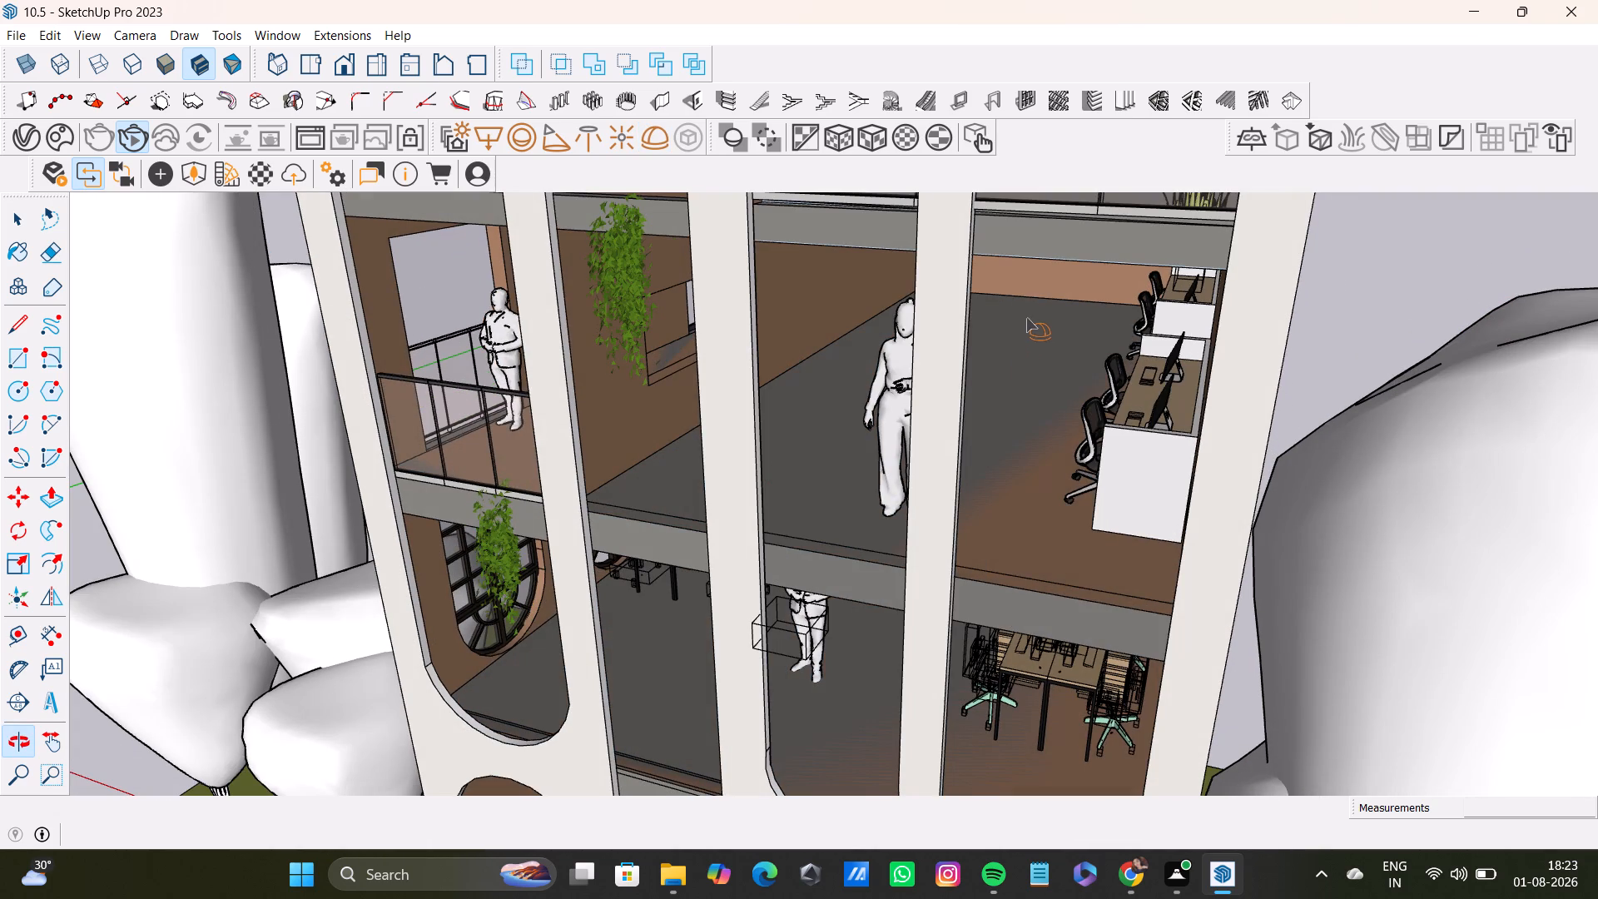
left_click(1018, 305)
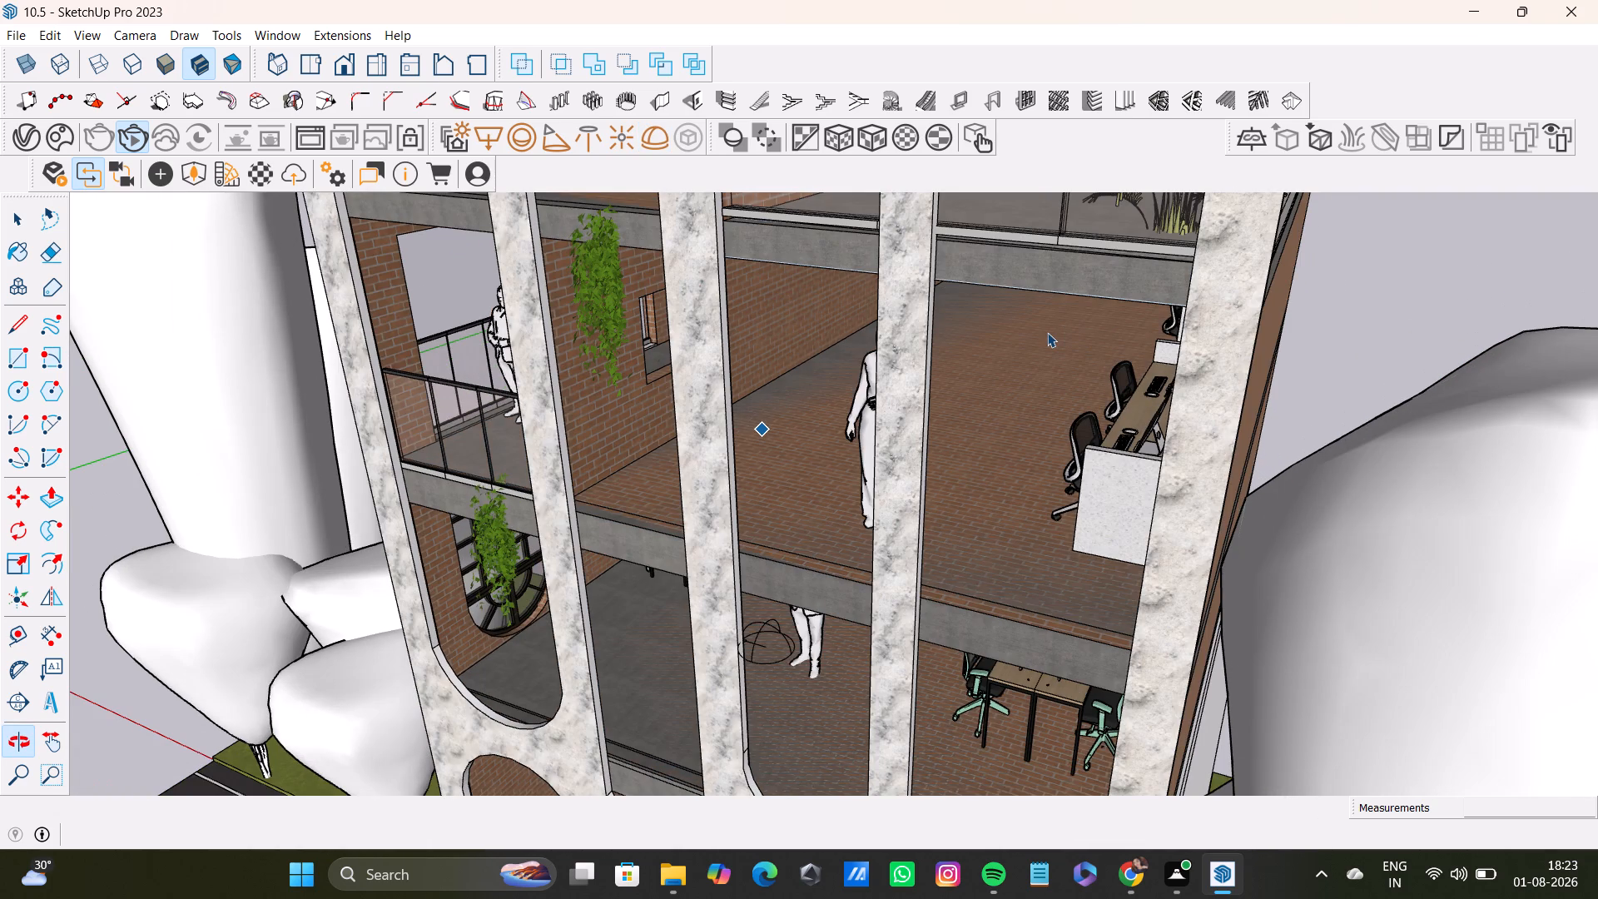
Move the dome light on the long-desk office floor about 8' sideways, from the third facade bay into the fourth bay.
scroll(899, 465, "down", 4)
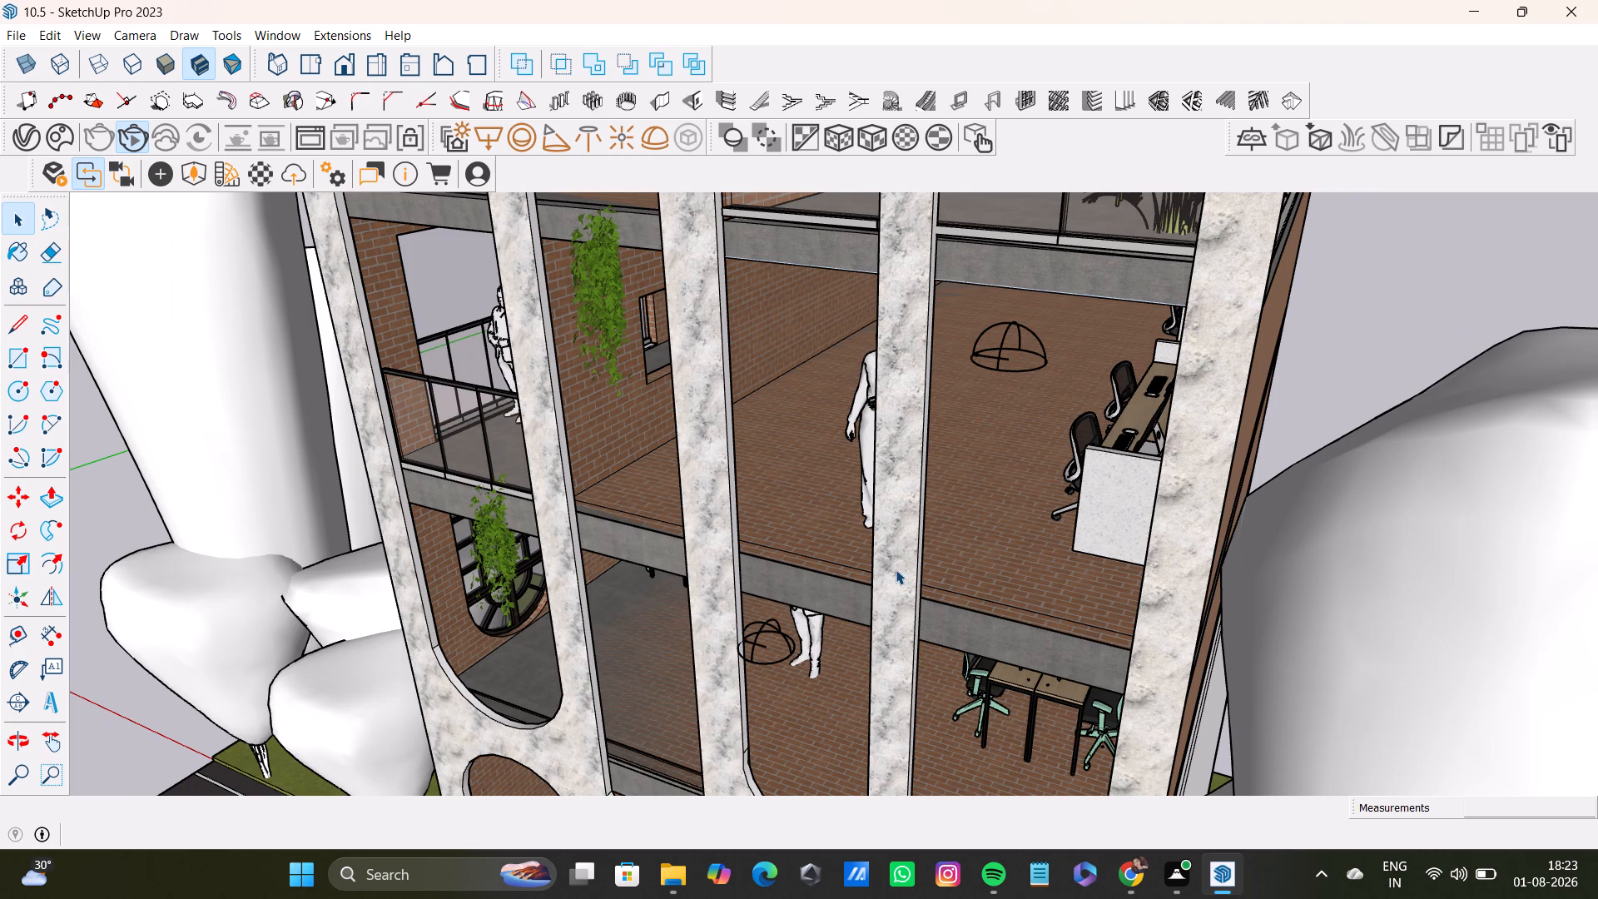
middle_click_drag(882, 593, 777, 348)
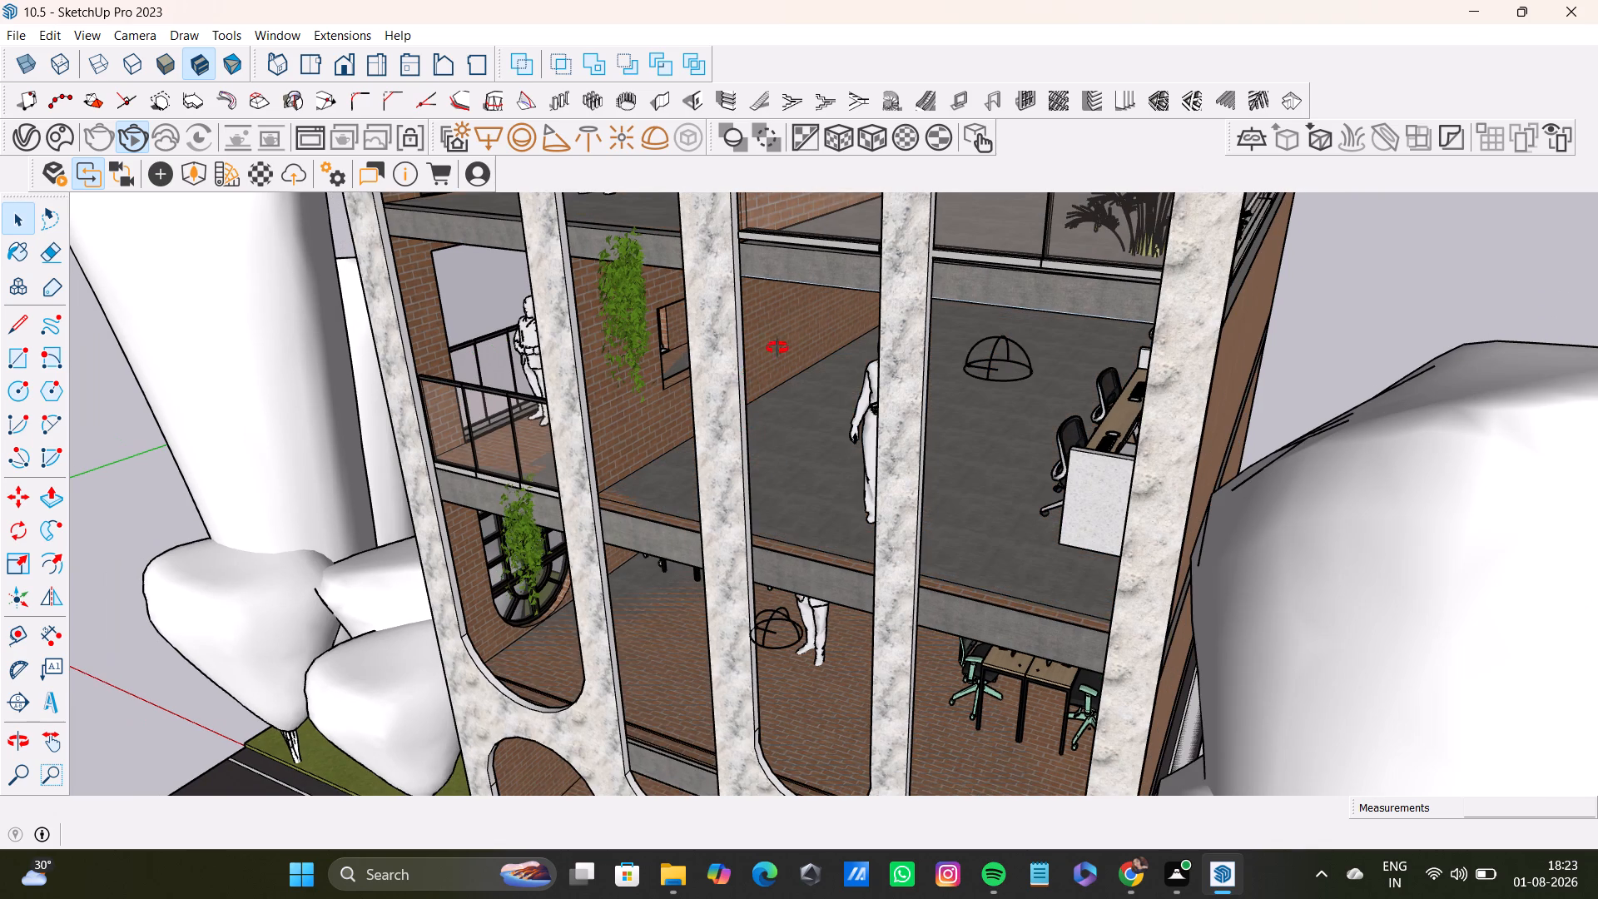
middle_click_drag(777, 348, 787, 324)
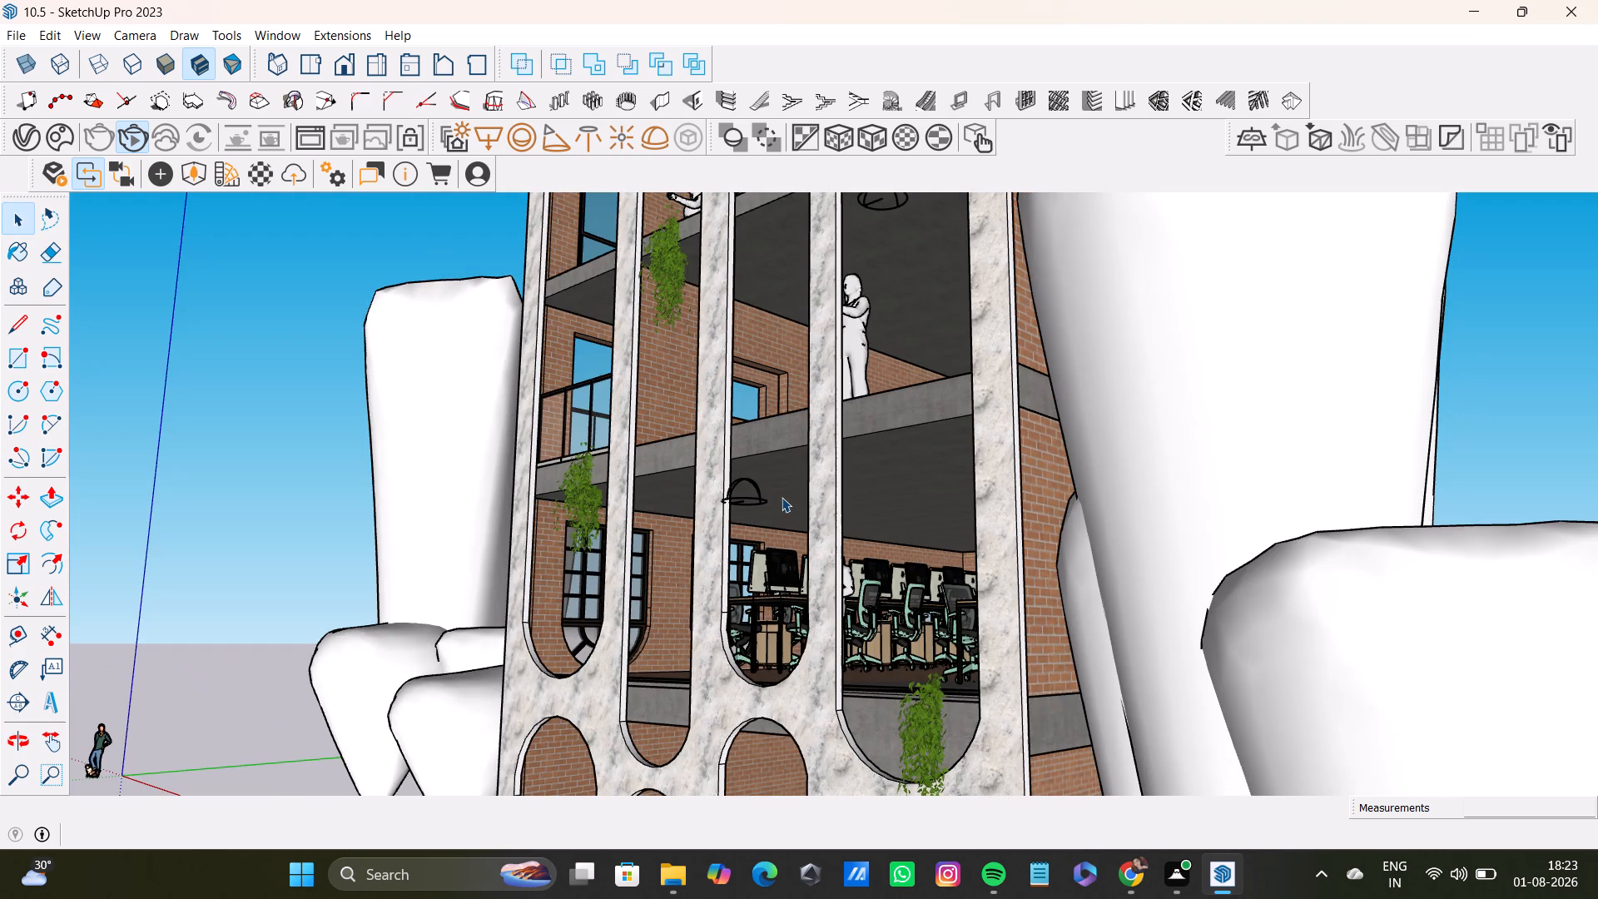
middle_click_drag(786, 494, 922, 633)
key("space")
left_click(758, 490)
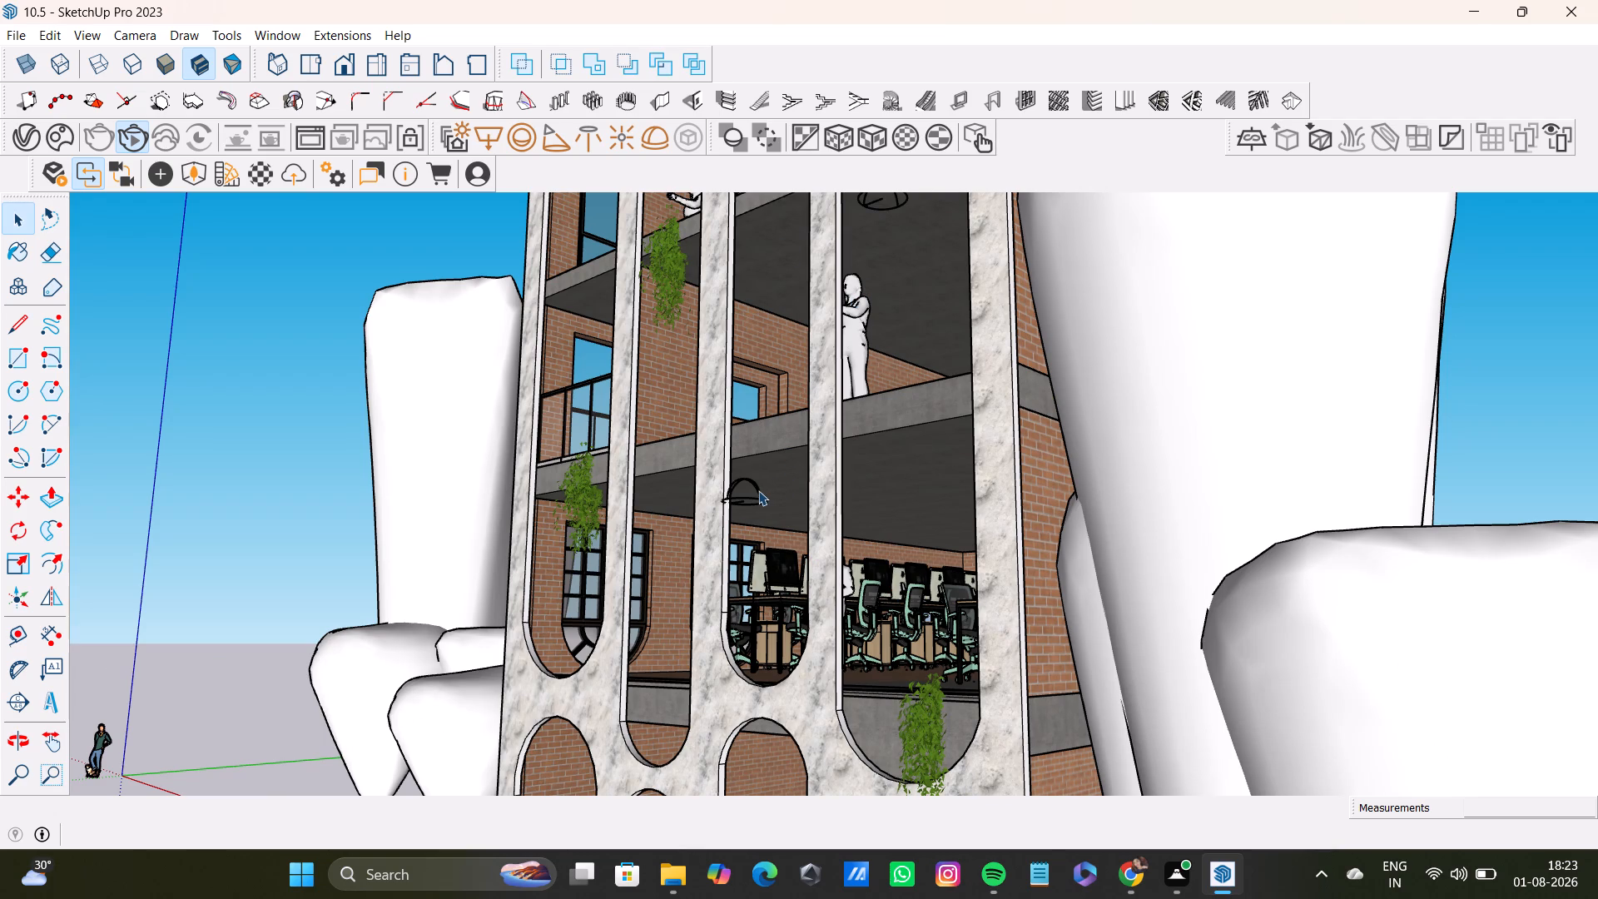
left_click(754, 498)
key("m")
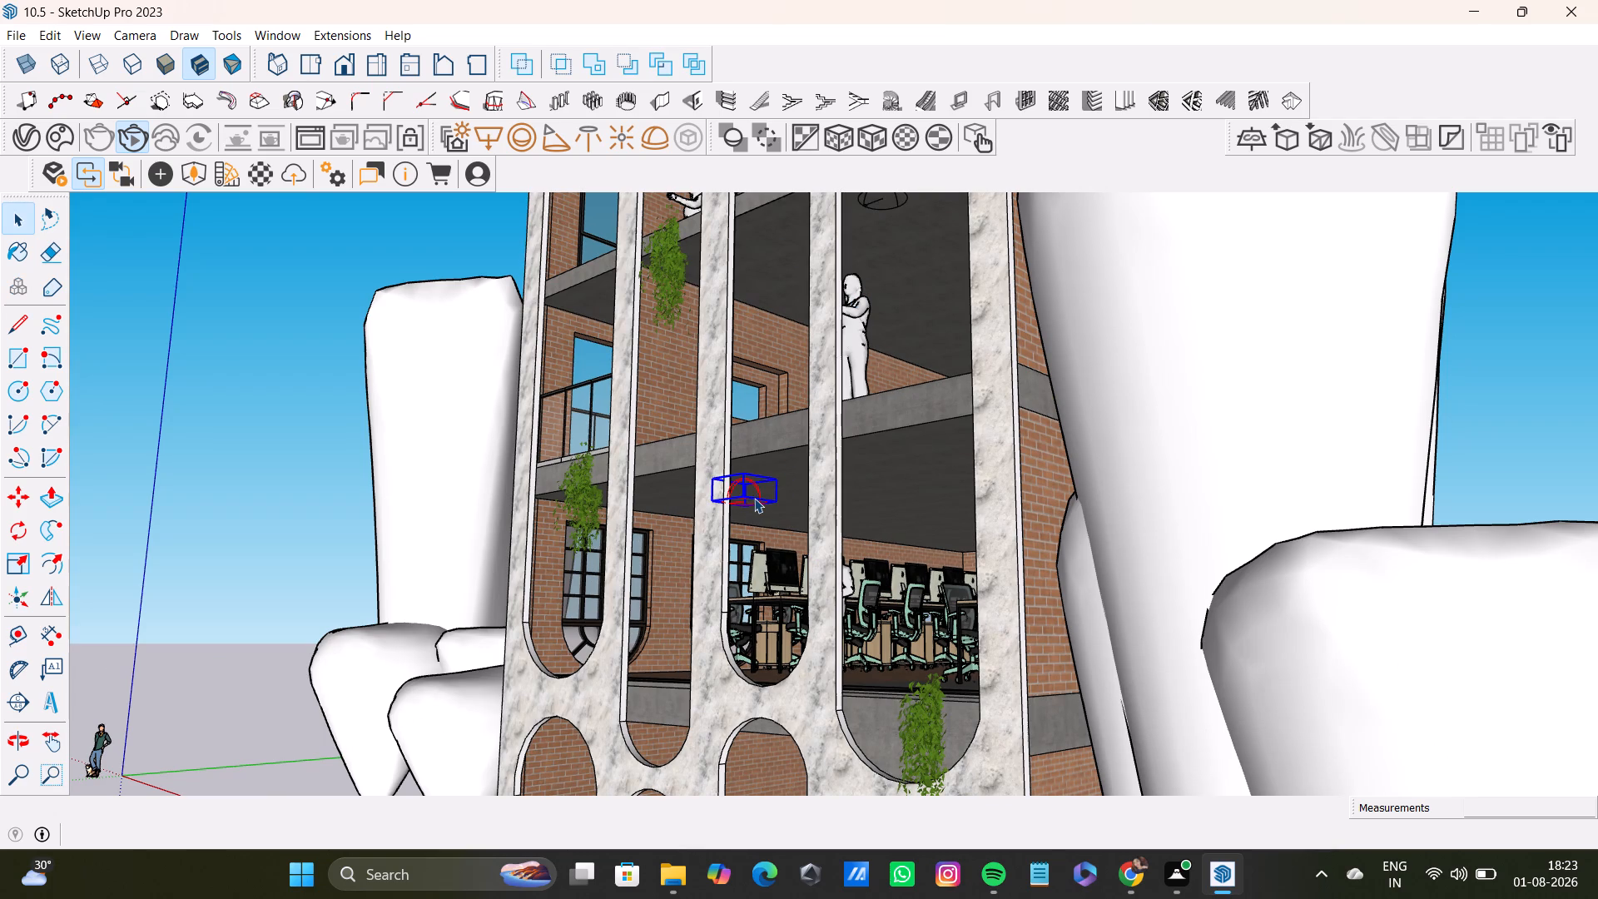
left_click_drag(752, 499, 760, 503)
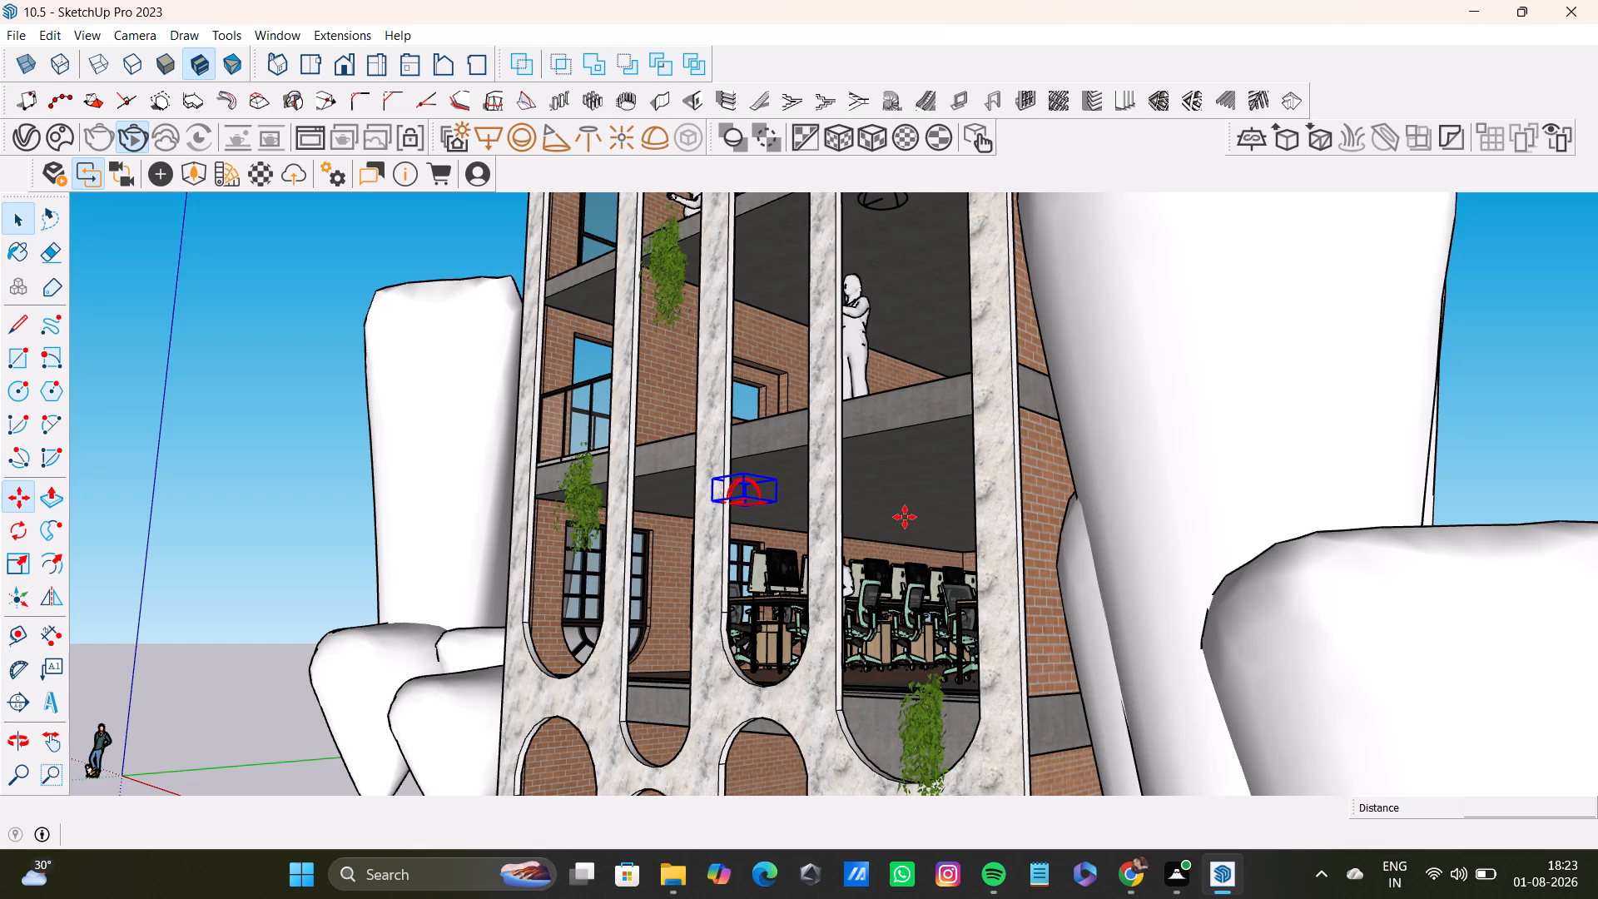
middle_click_drag(917, 517, 811, 650)
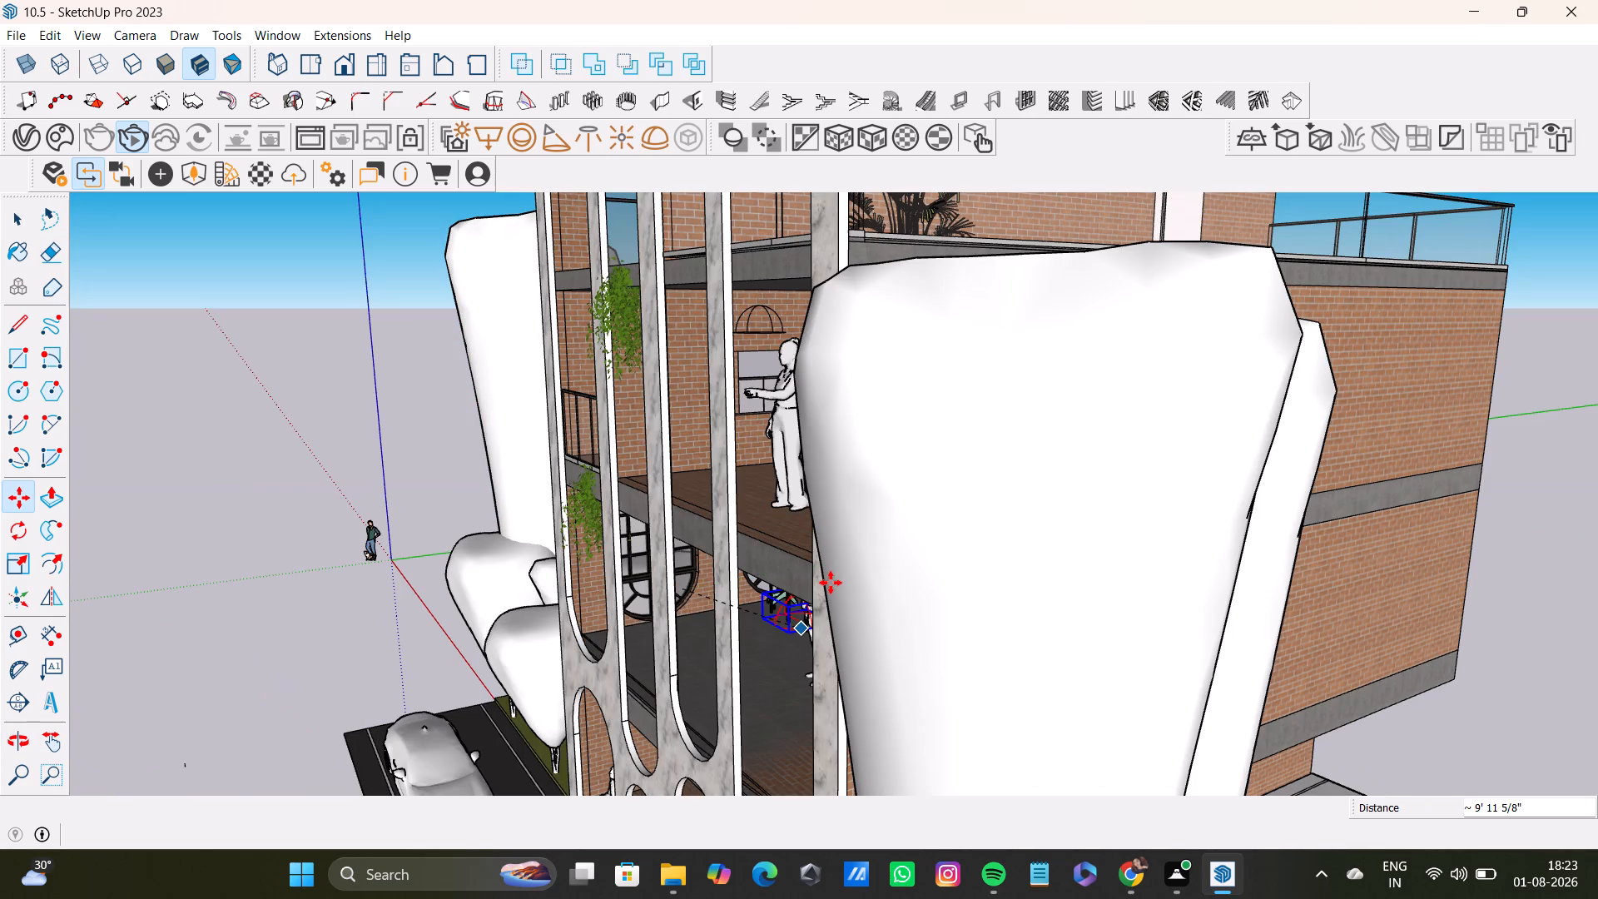
middle_click_drag(783, 632, 862, 485)
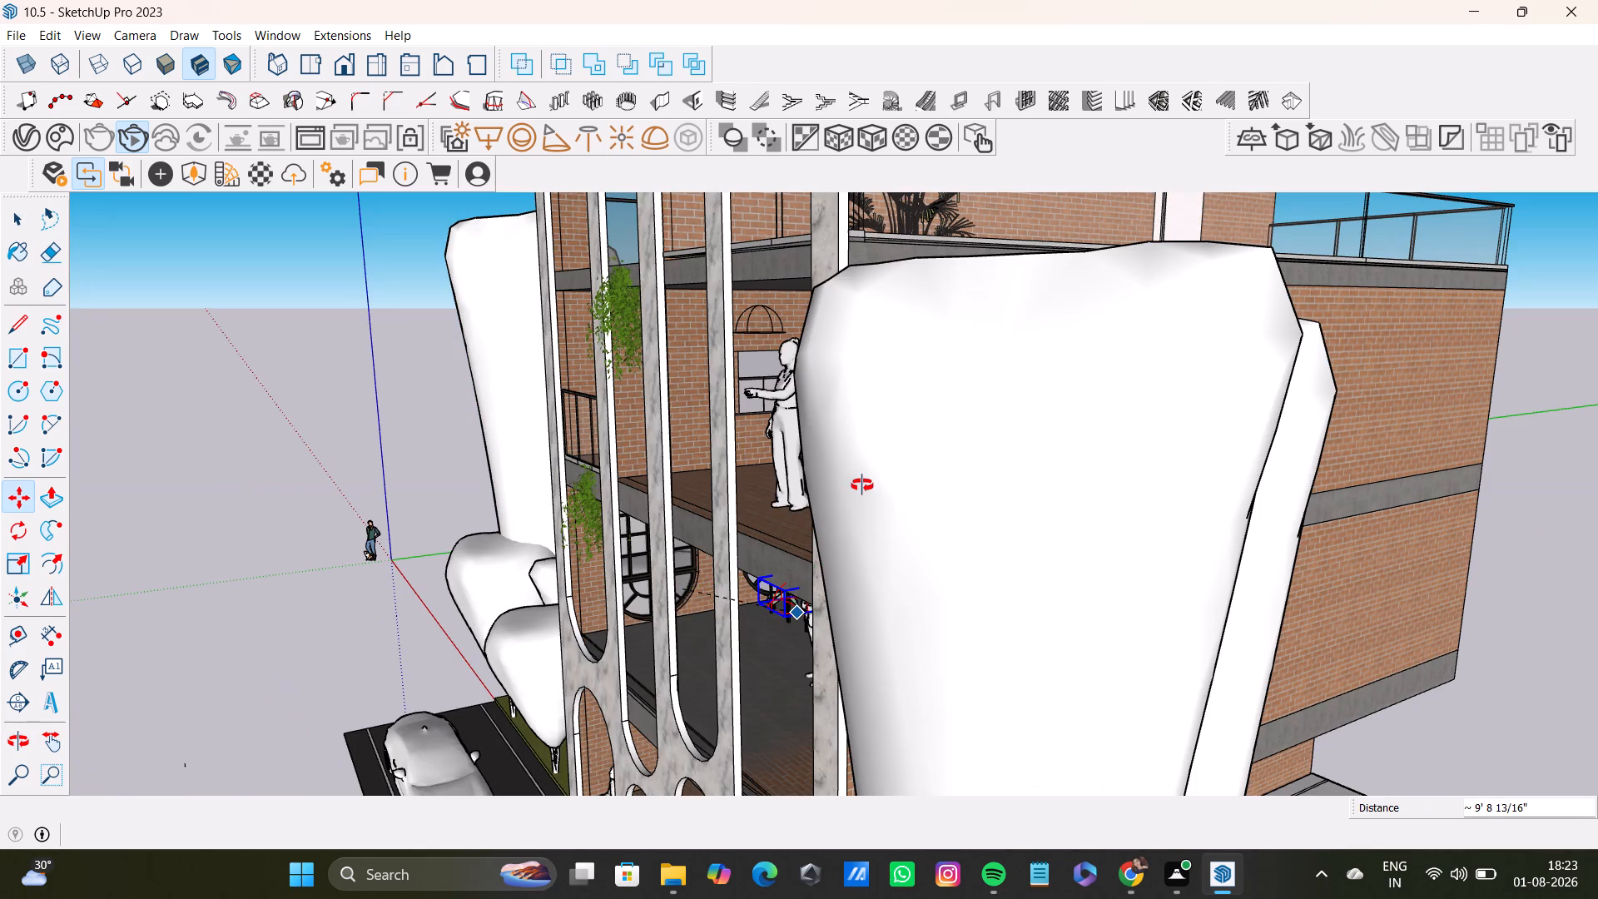
middle_click_drag(862, 485, 886, 469)
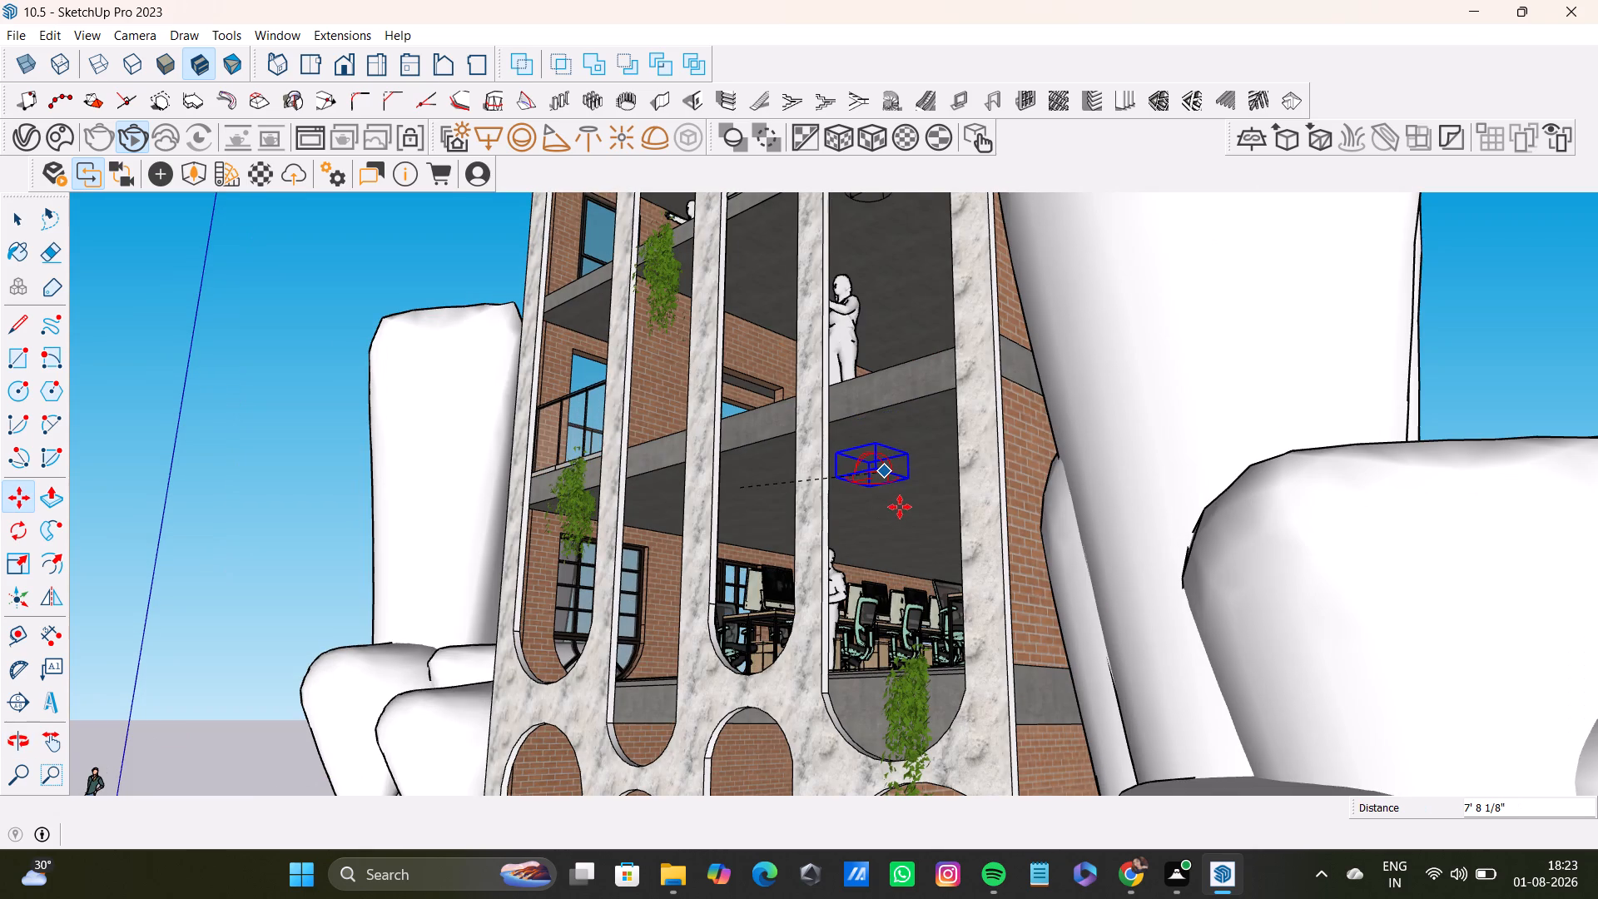
middle_click_drag(906, 497, 949, 509)
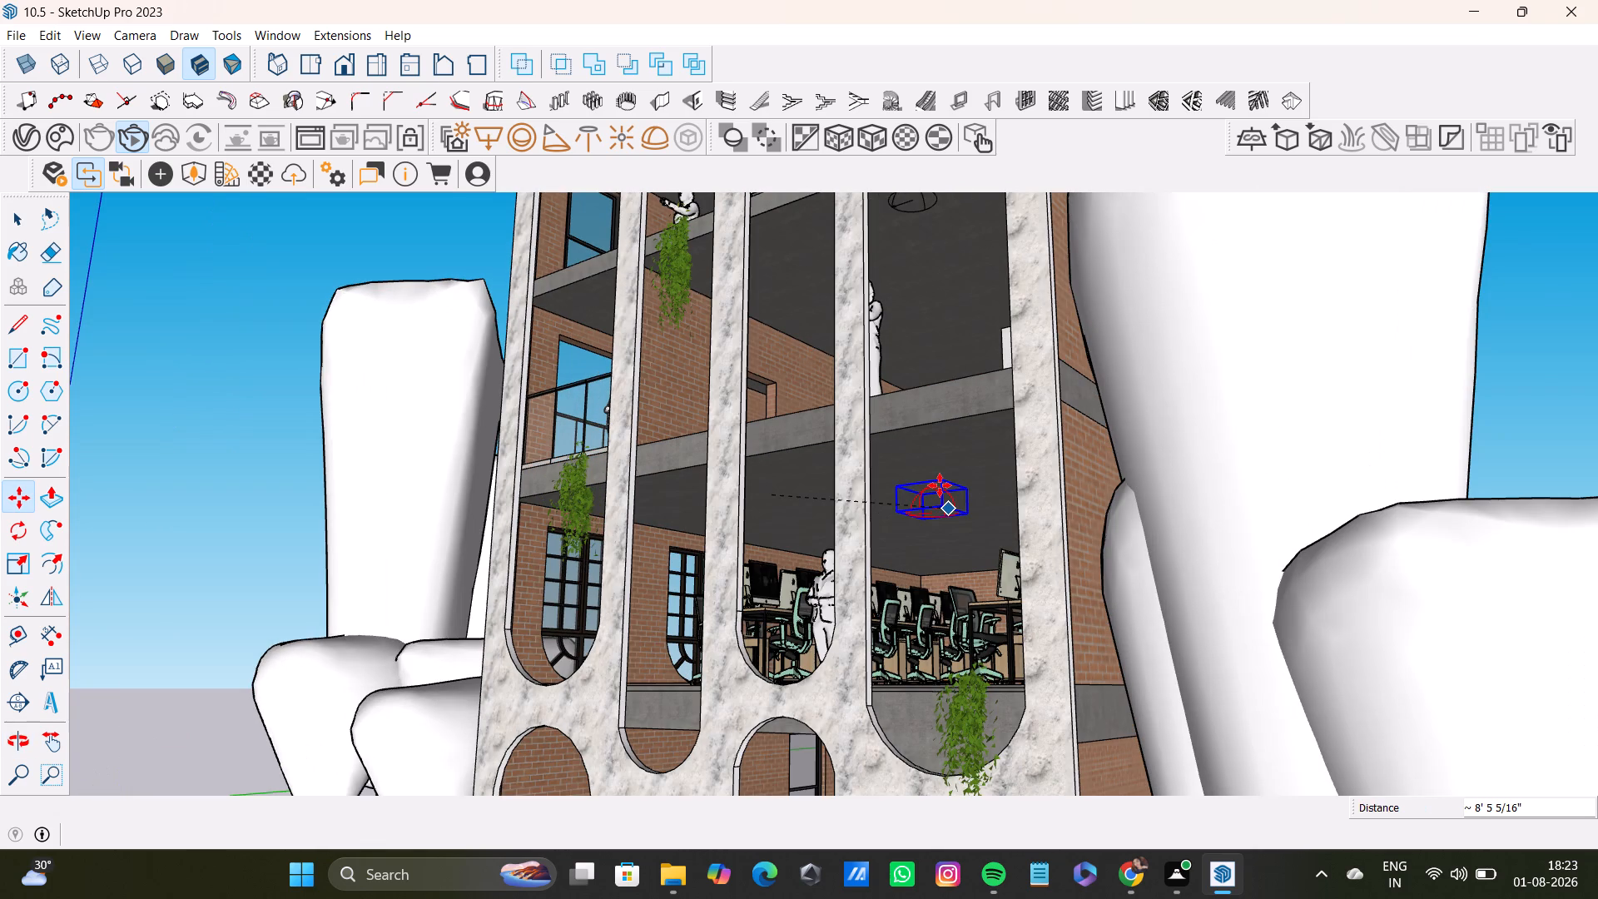
left_click(940, 485)
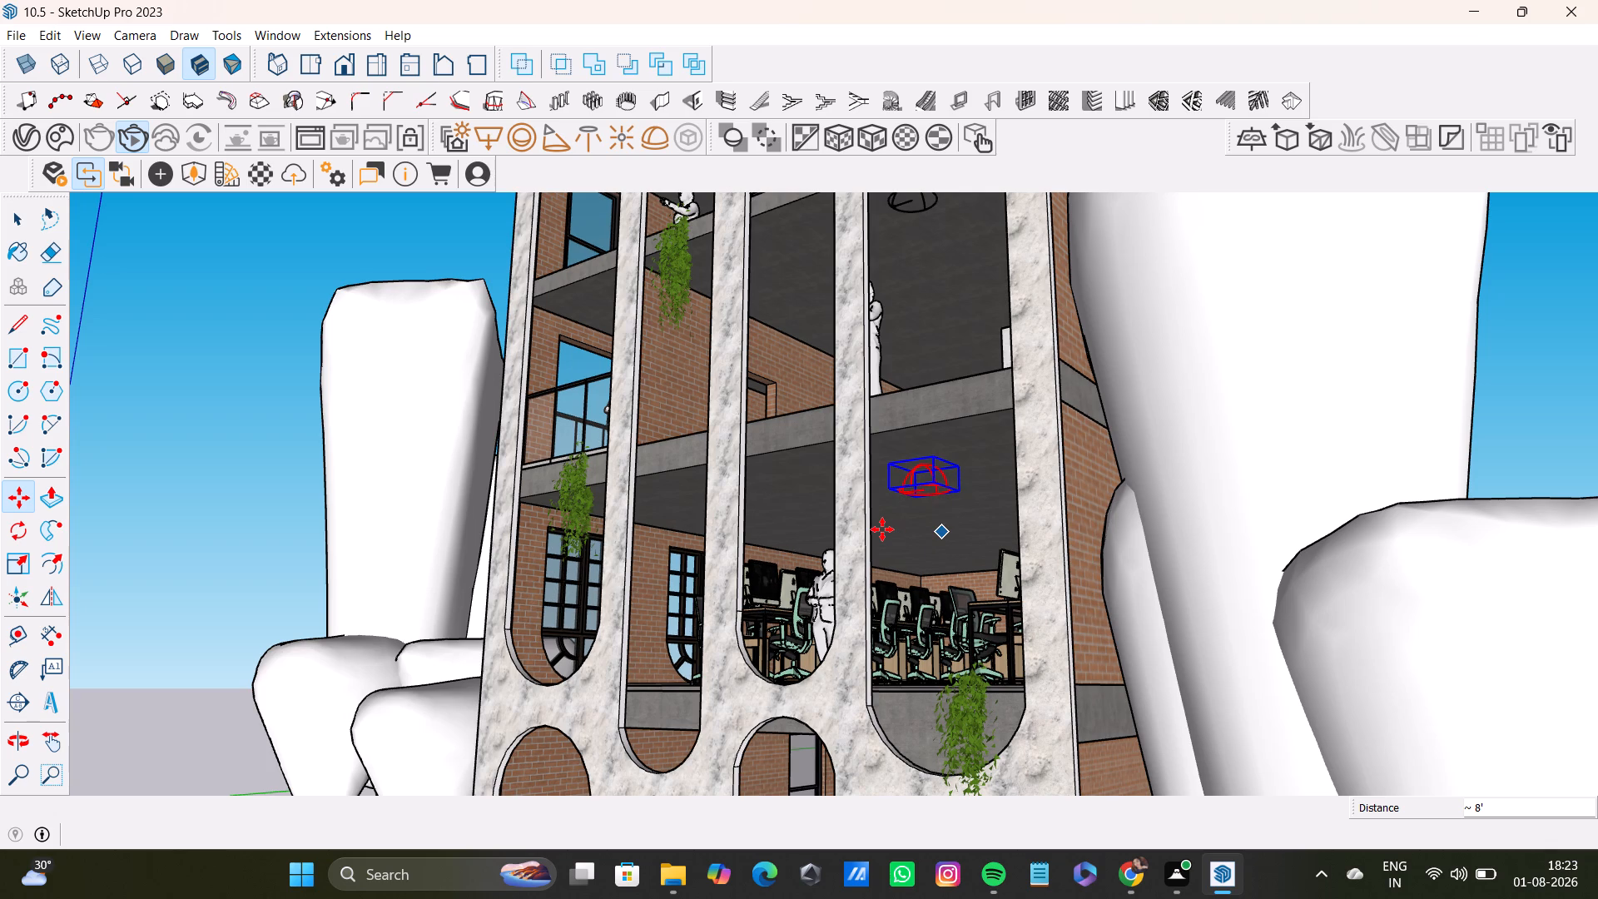
Copy that dome light about 15' 10 5/16" down to the ground floor, under the ceiling above the white counter behind the third arch.
key("m")
left_click(937, 478)
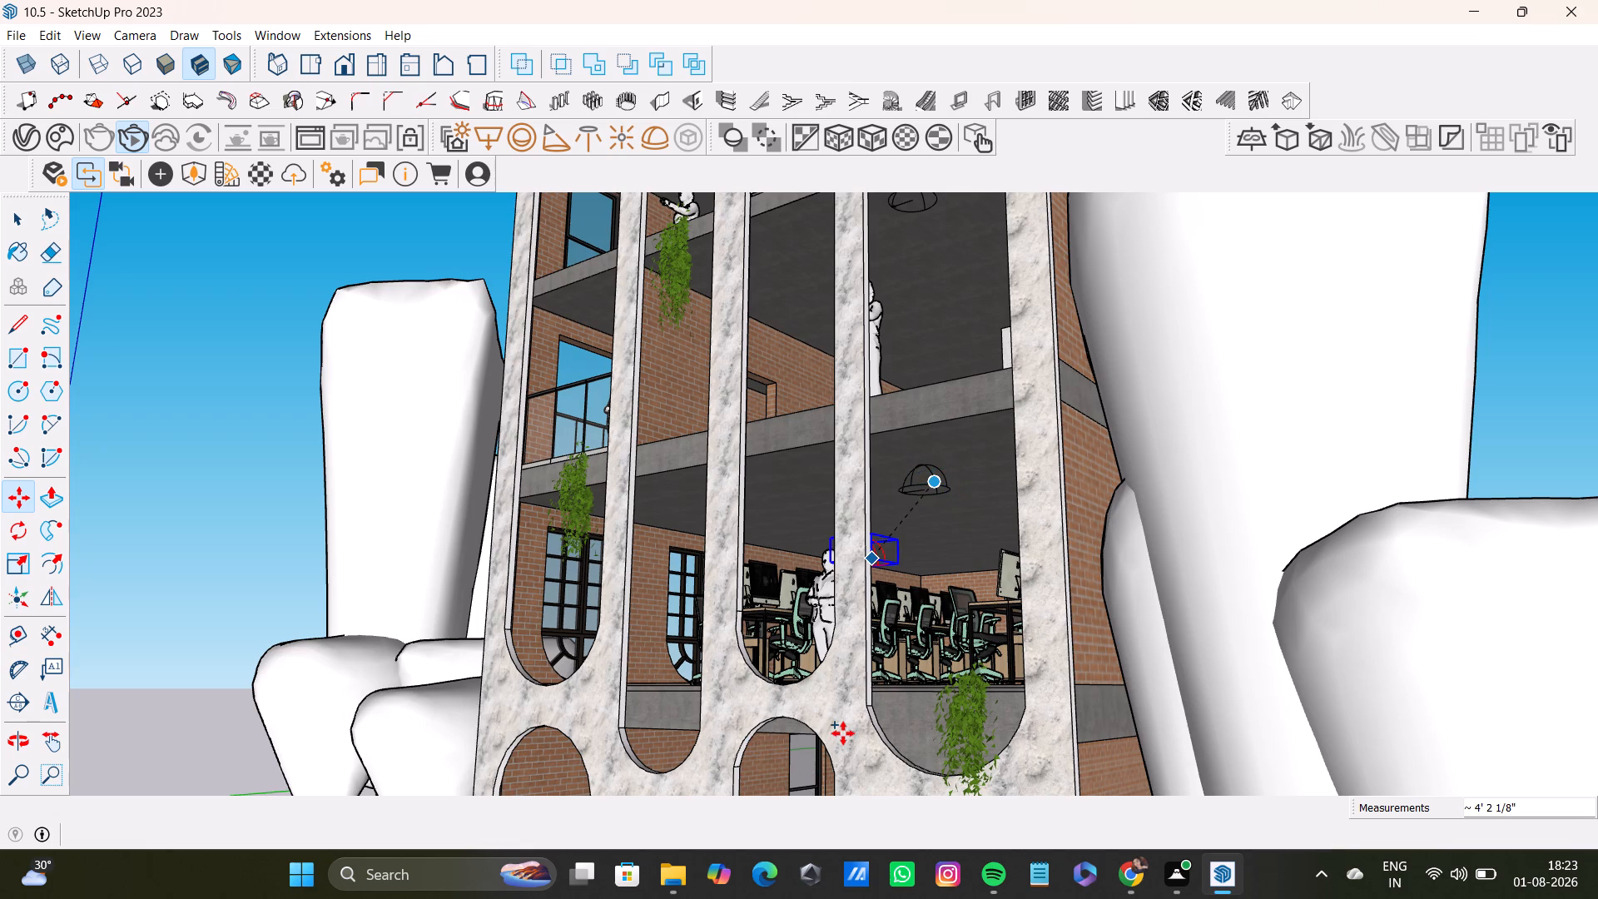
middle_click_drag(811, 735, 867, 433)
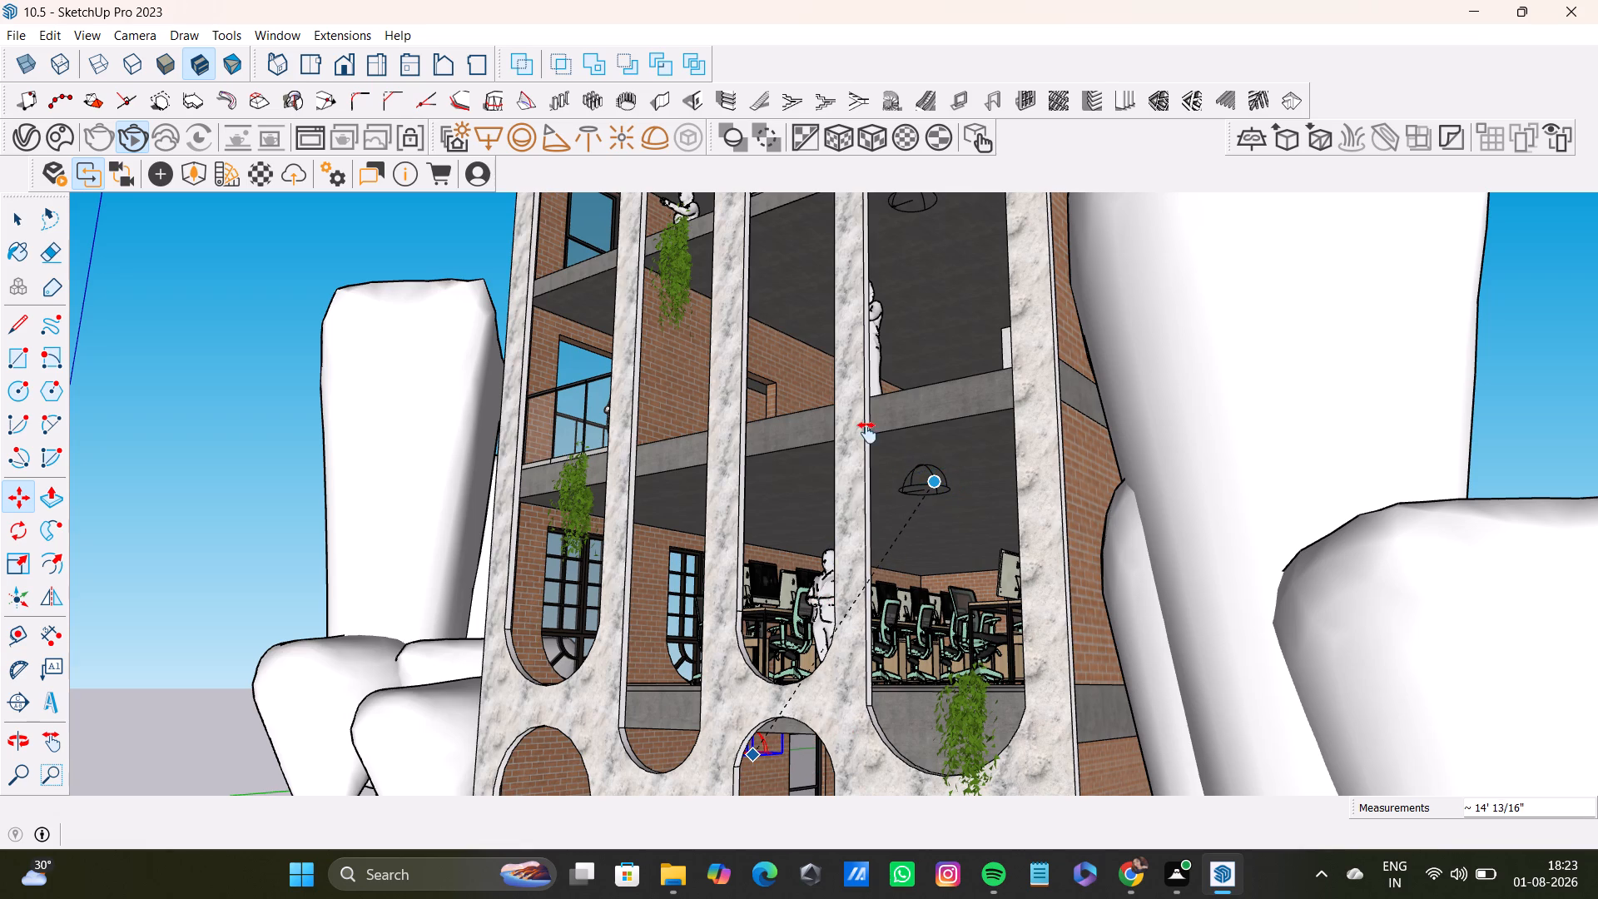
middle_click_drag(867, 433, 948, 442)
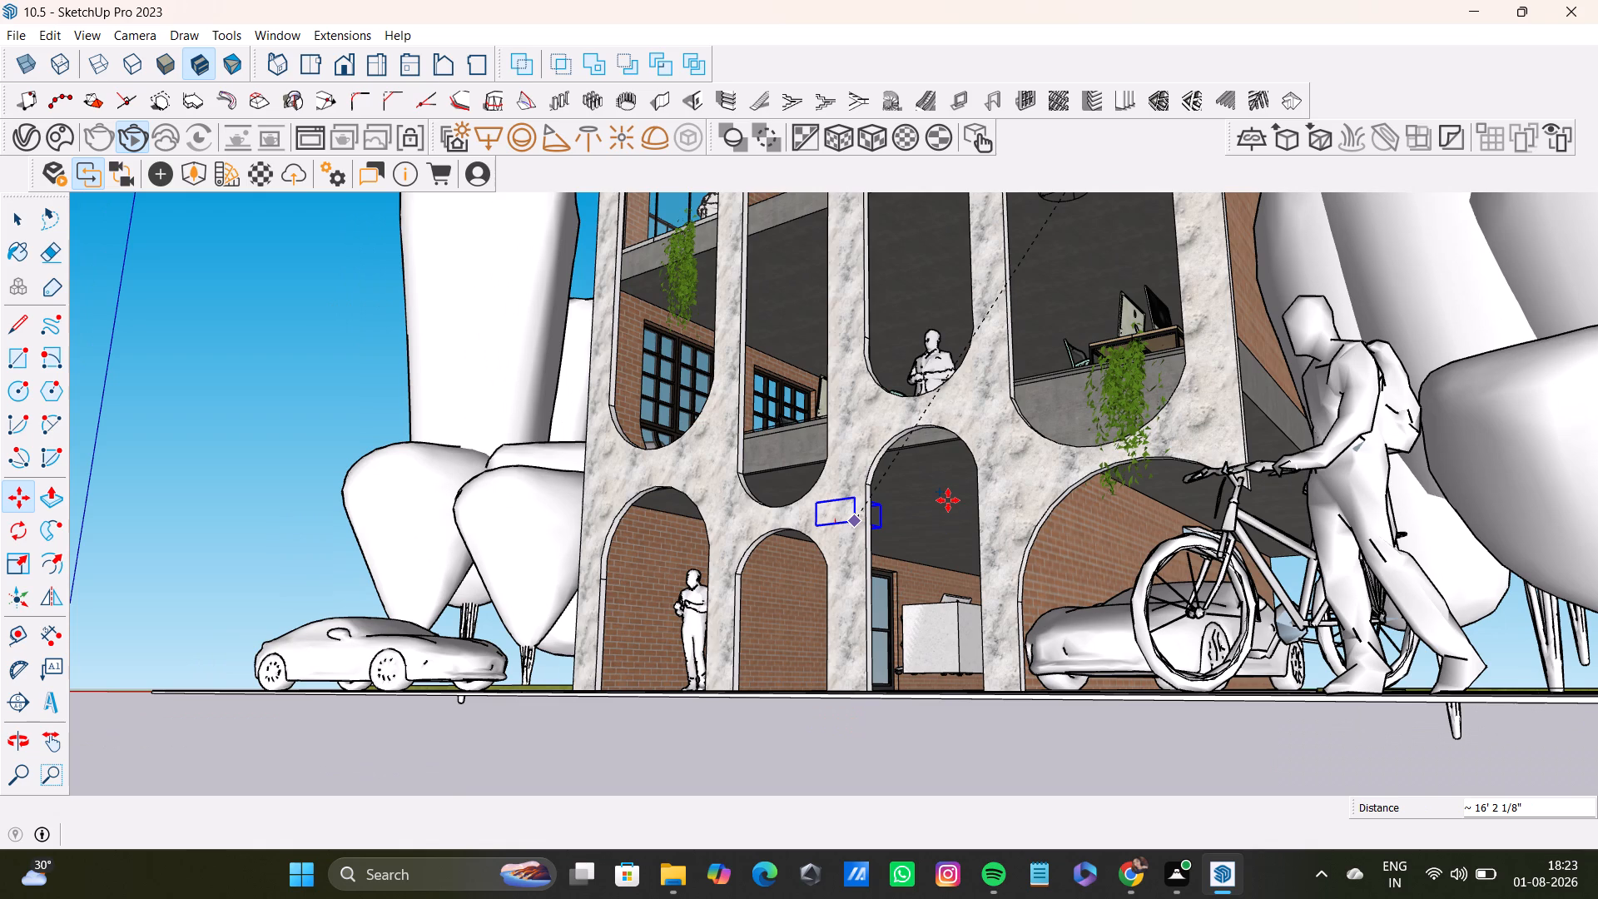
middle_click_drag(929, 513, 858, 554)
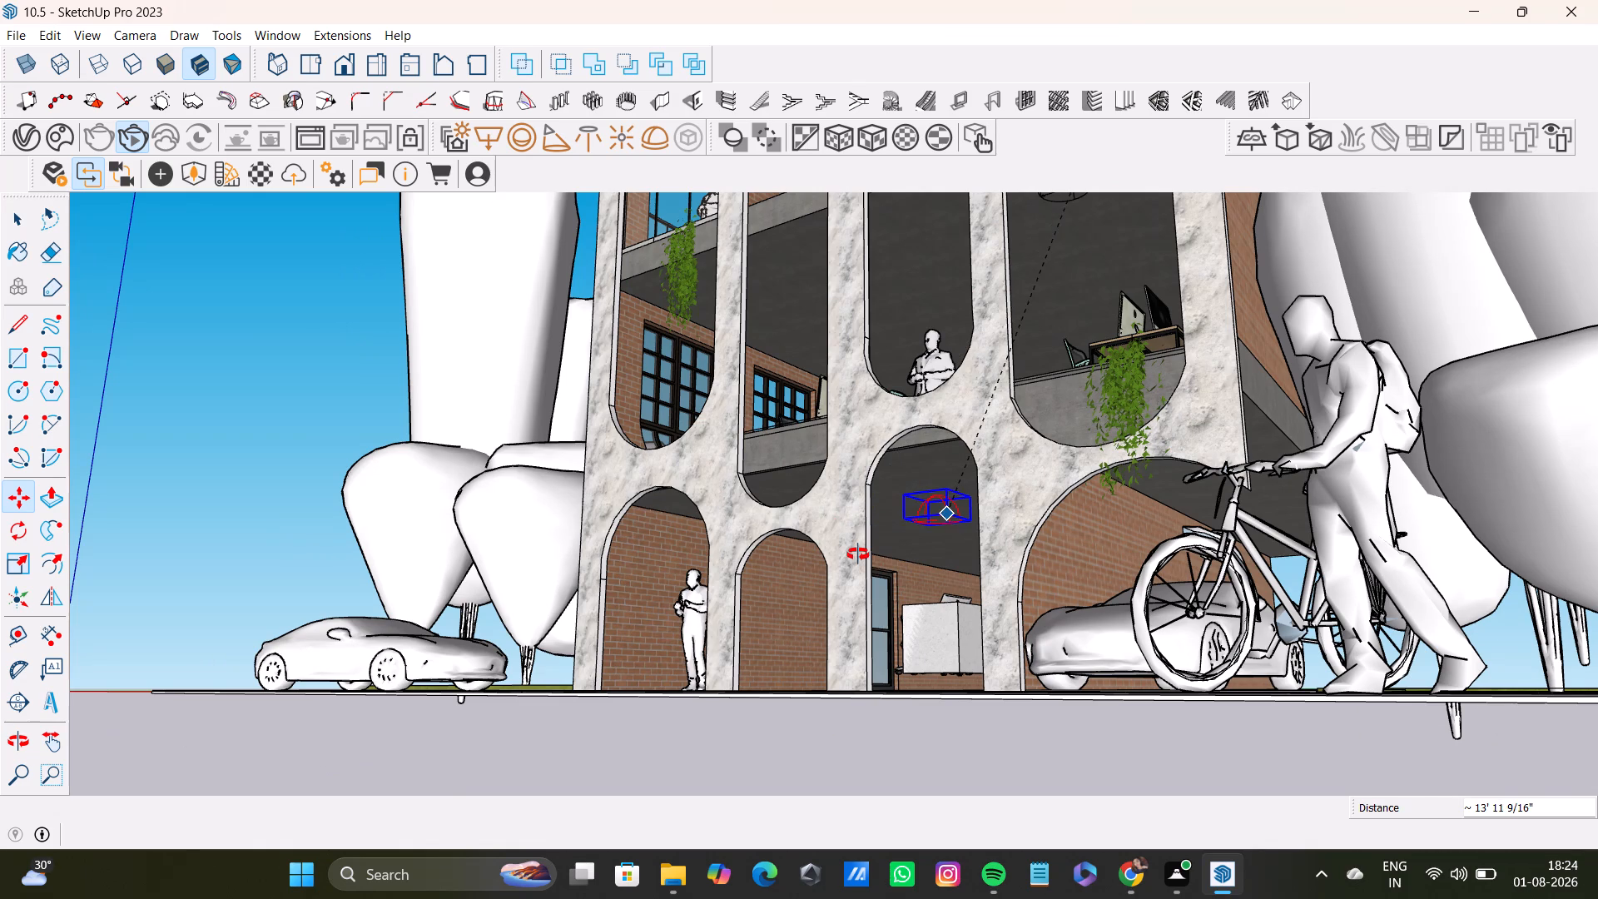
middle_click_drag(858, 554, 852, 556)
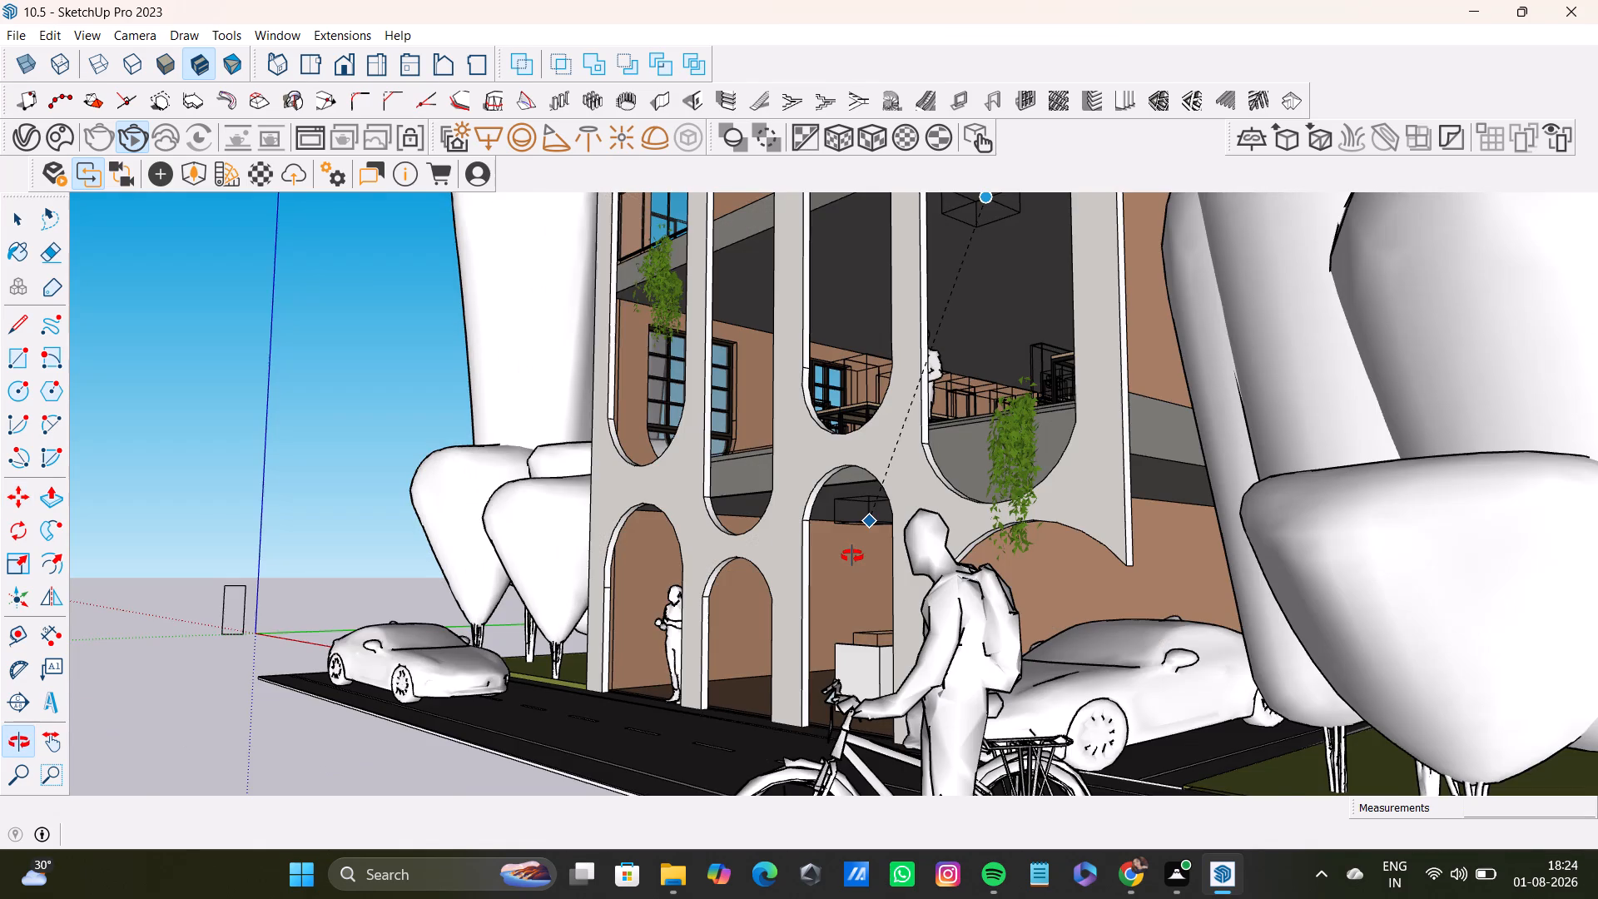
middle_click_drag(852, 556, 1021, 483)
scroll(1018, 492, "up", 10)
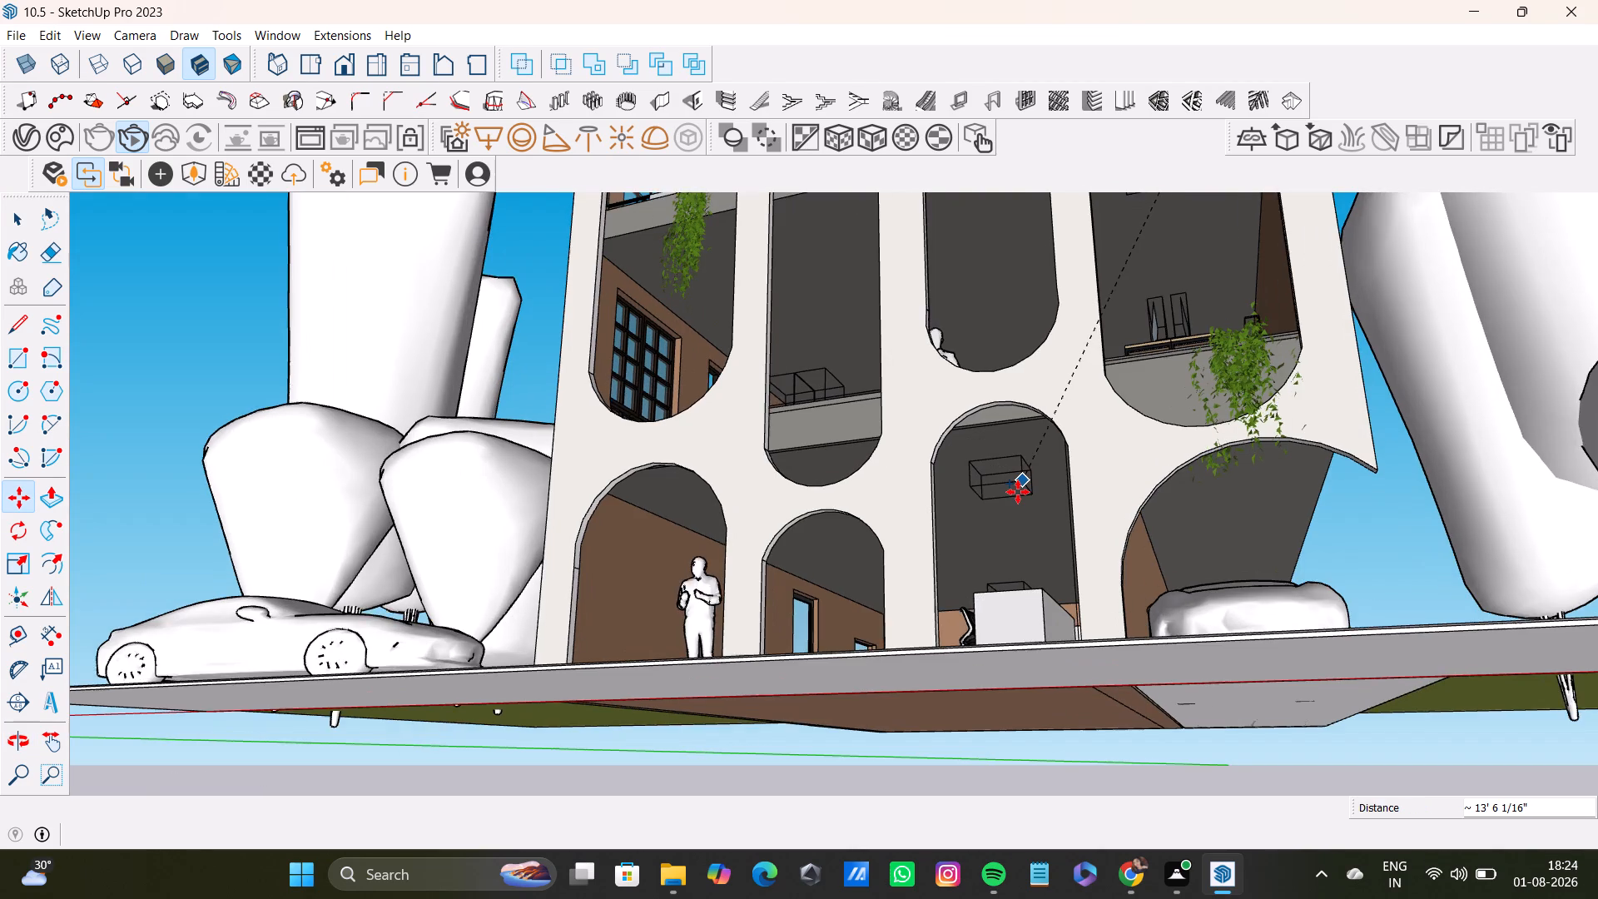
scroll(1018, 492, "up", 17)
scroll(1018, 492, "up", 4)
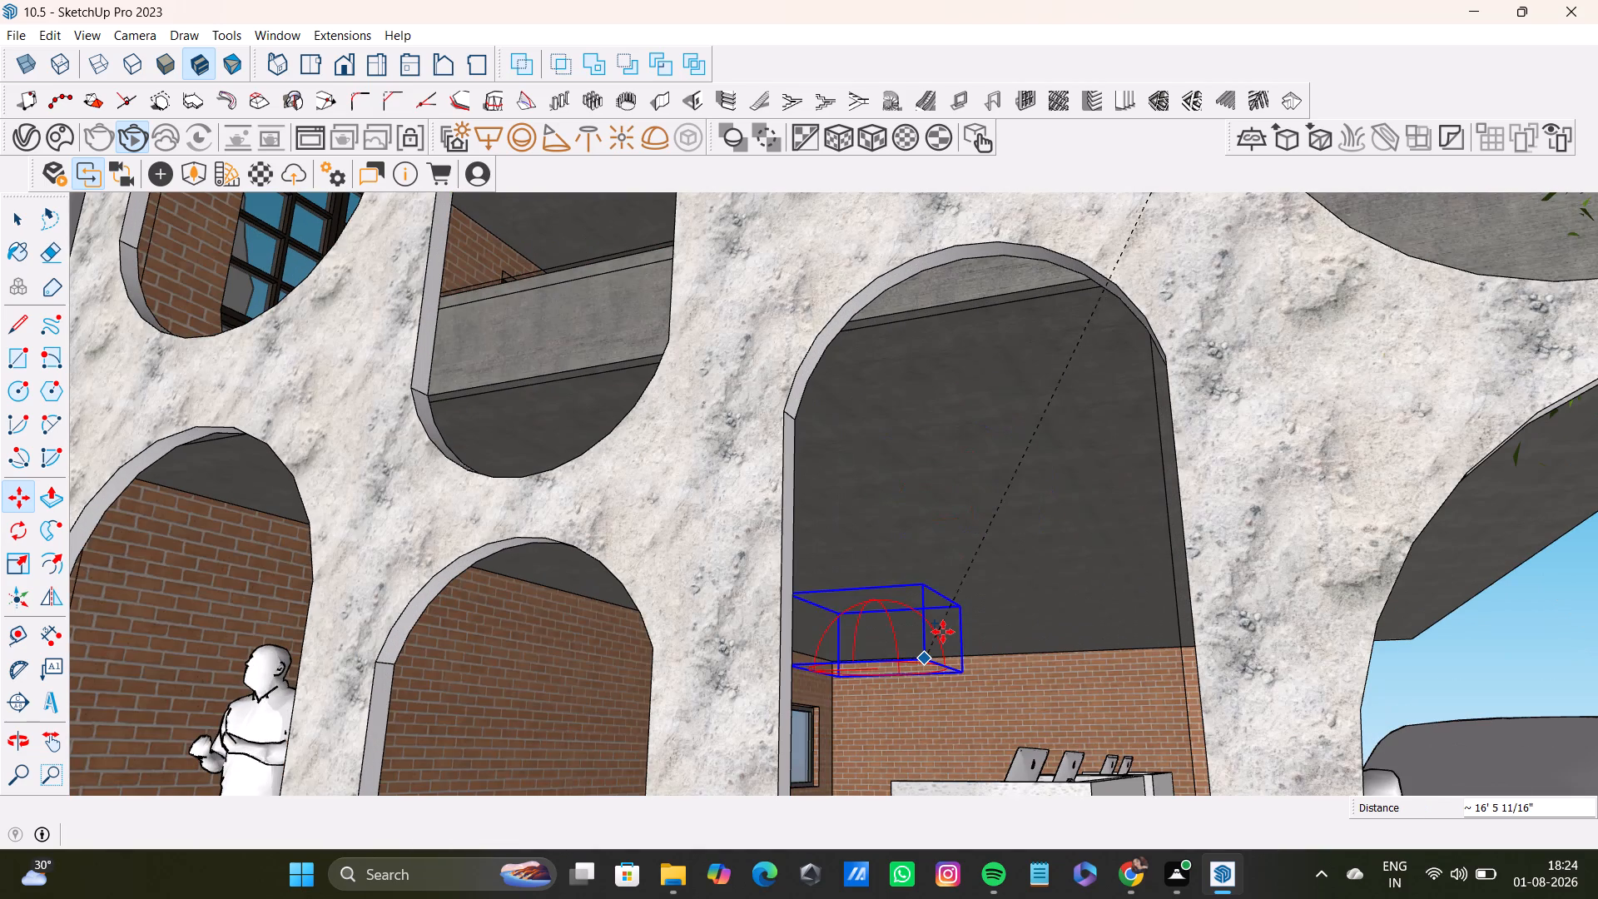
left_click(952, 628)
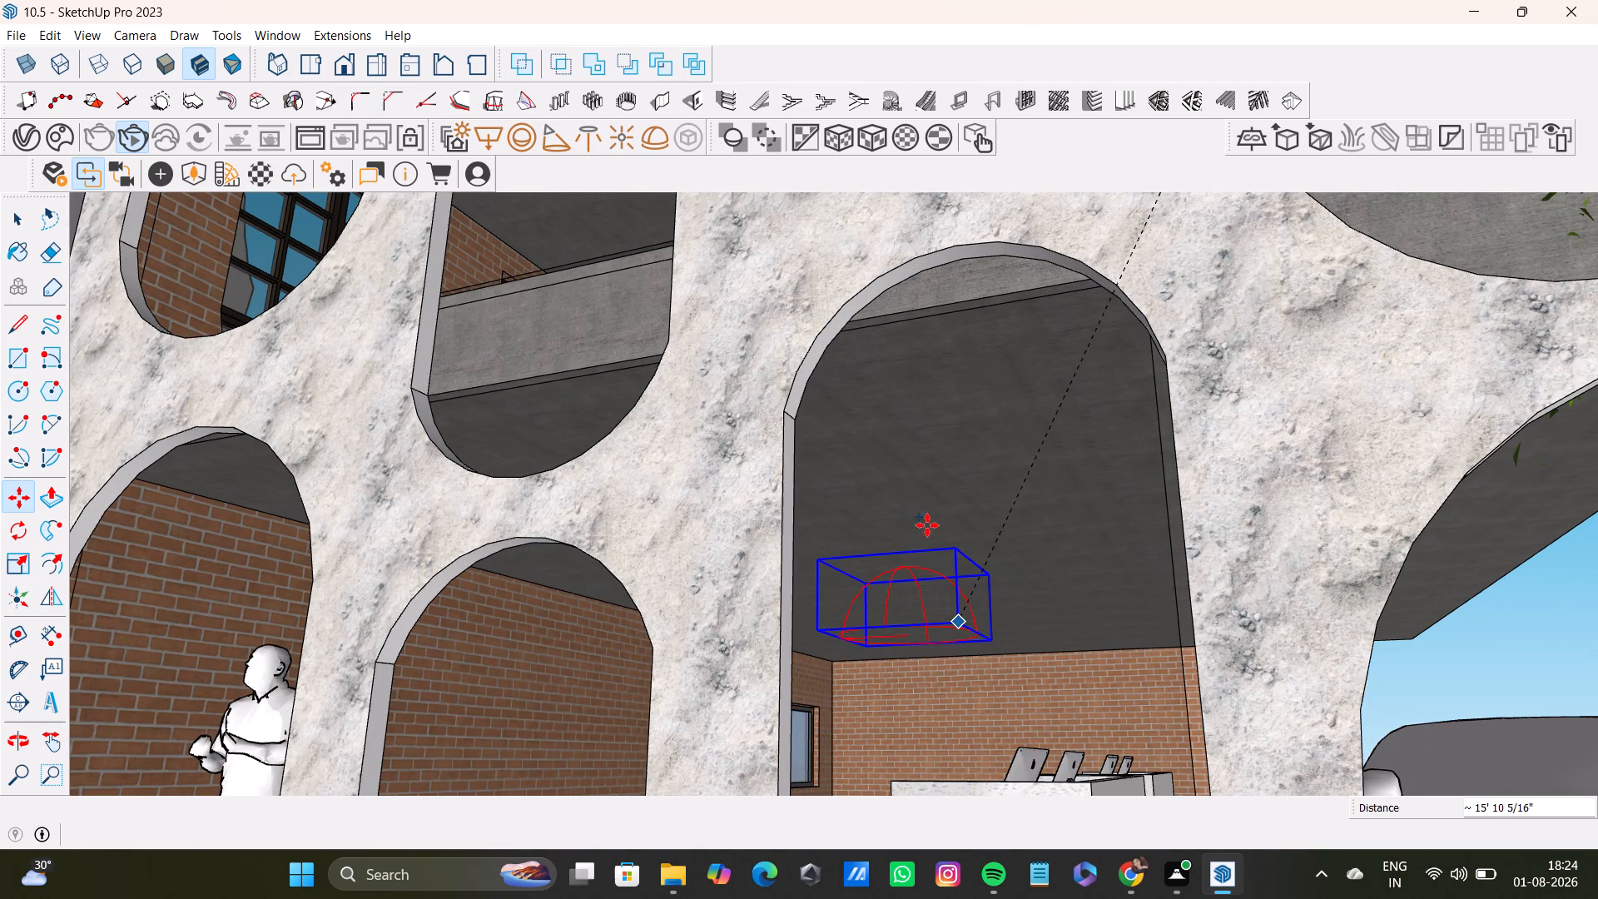
Move the ground-floor dome light about 5' 10 7/8" from above the white counter to the top of the second arch.
scroll(912, 518, "down", 16)
scroll(912, 518, "down", 17)
scroll(912, 518, "down", 17)
scroll(912, 518, "down", 6)
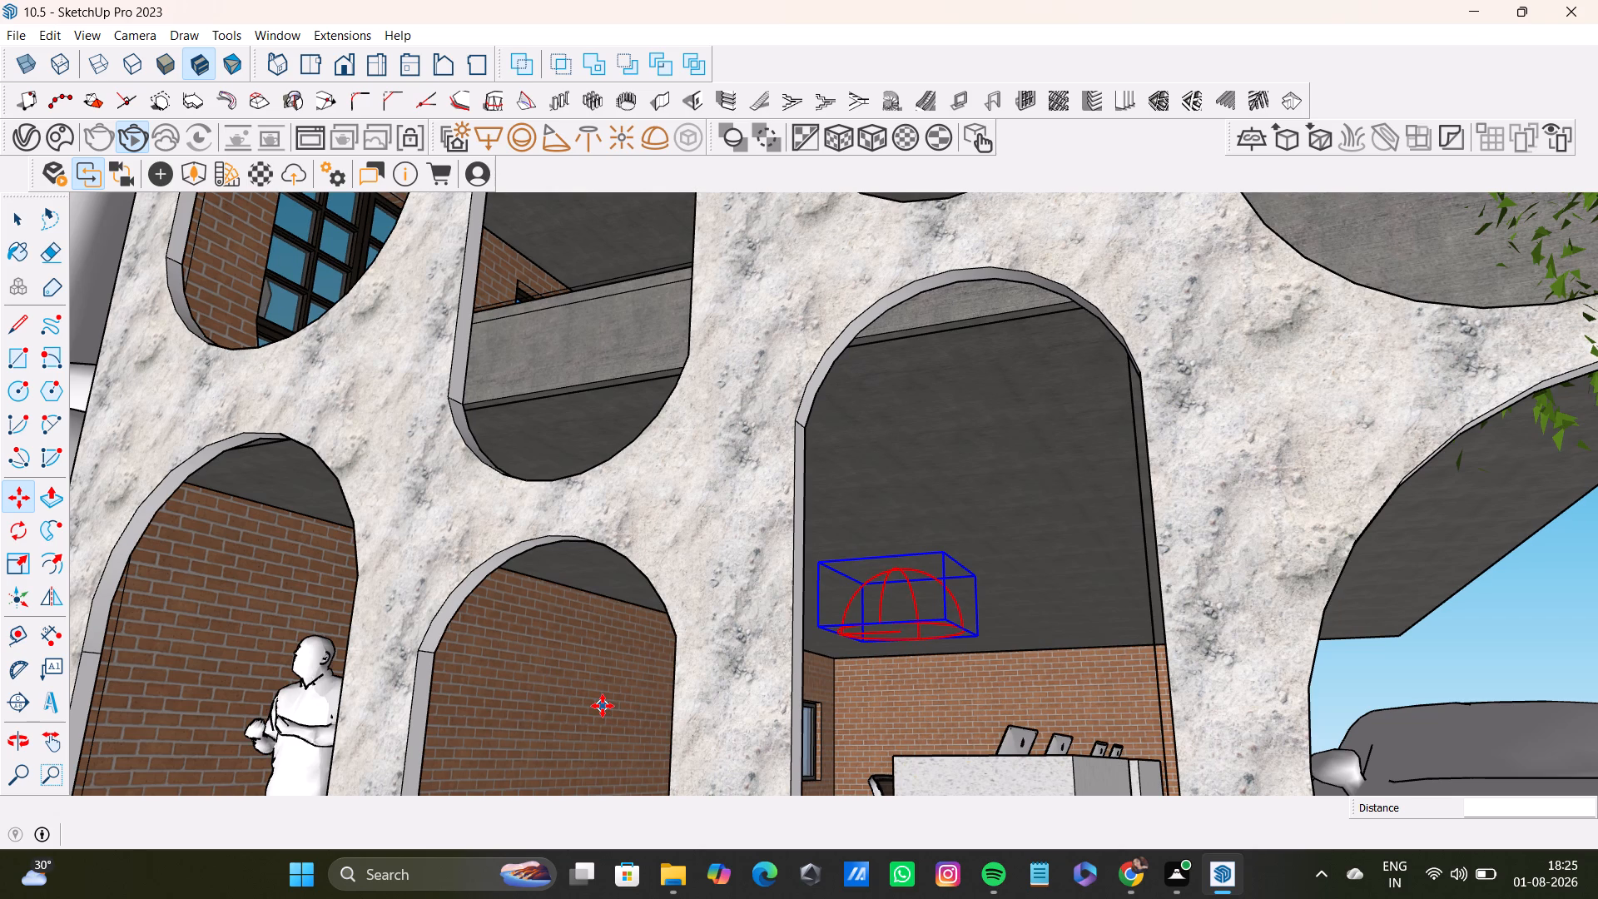
scroll(776, 652, "down", 6)
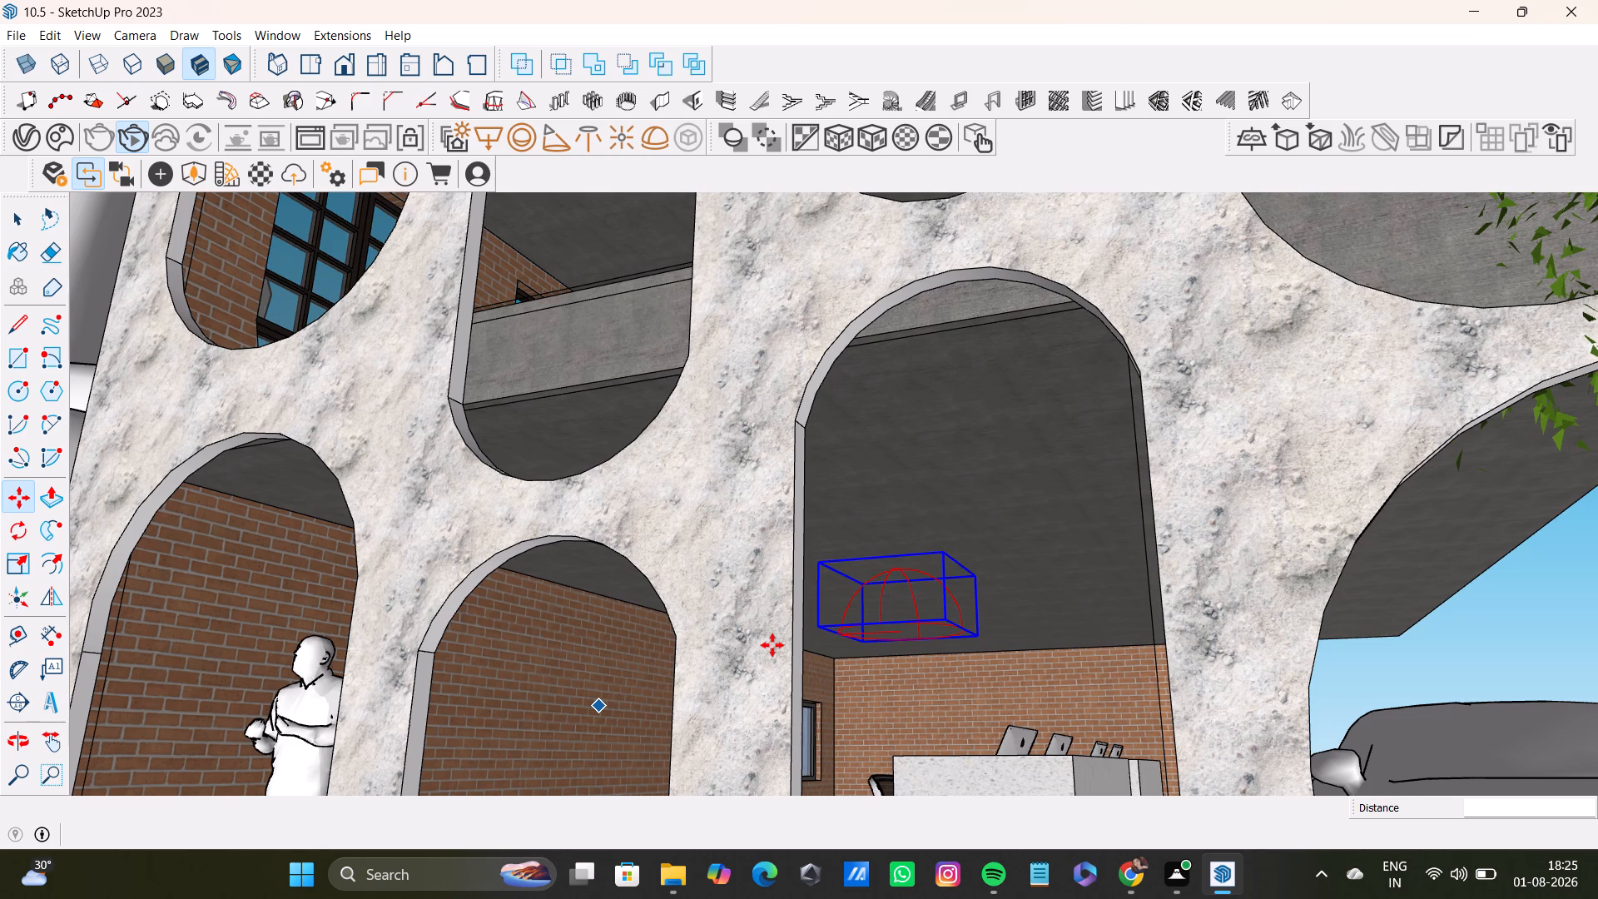
scroll(772, 645, "down", 20)
scroll(772, 645, "down", 10)
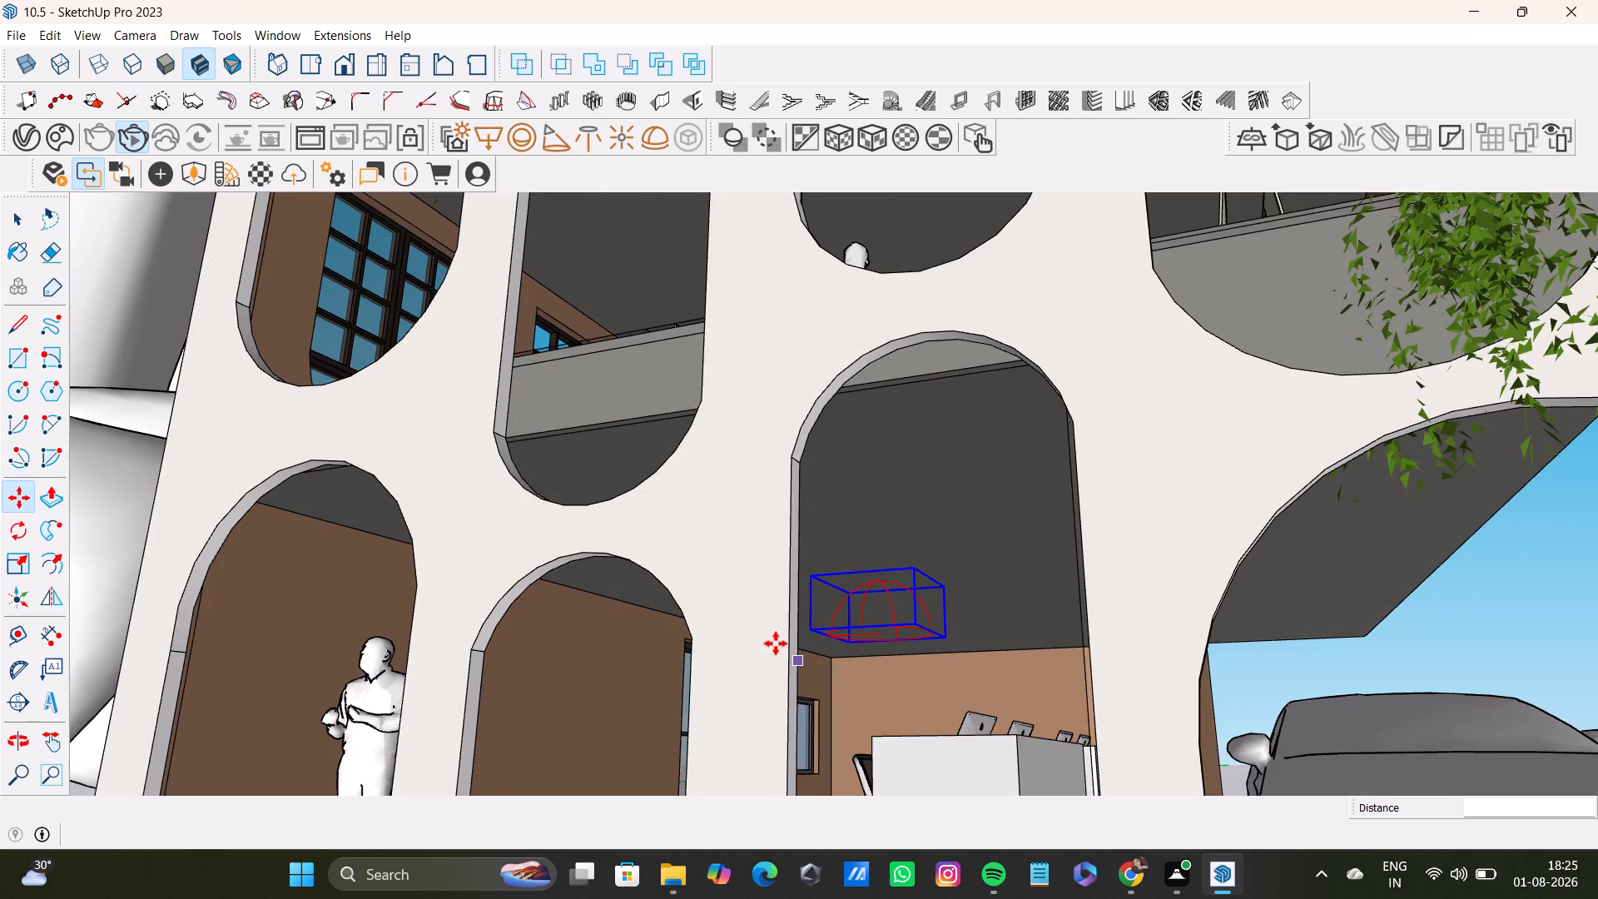
scroll(776, 643, "down", 20)
scroll(776, 643, "down", 10)
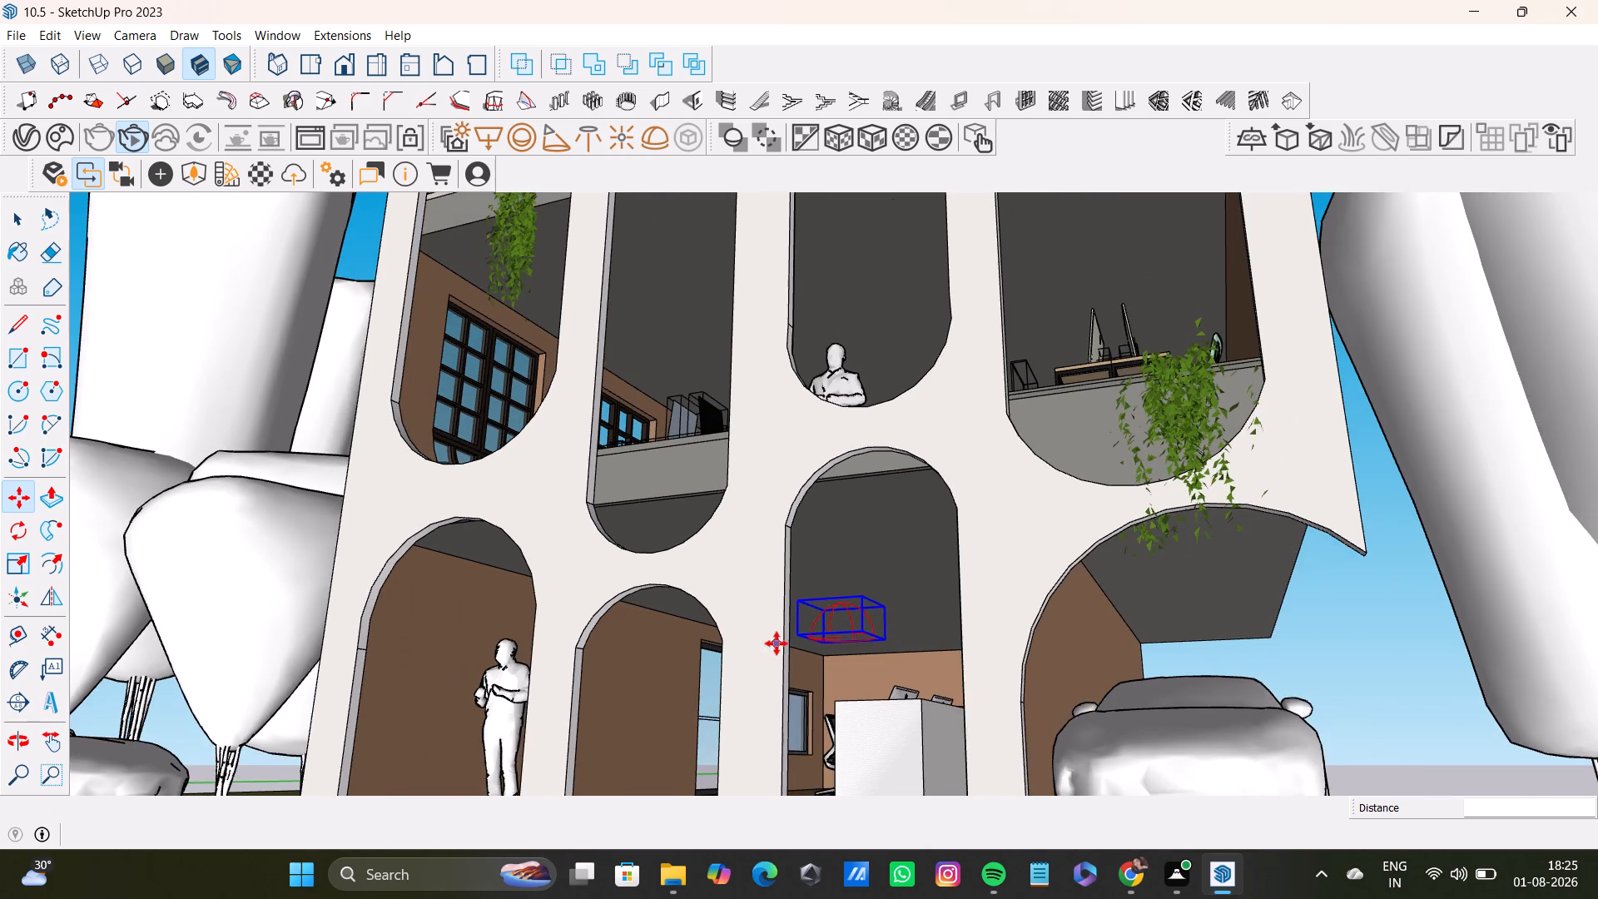
scroll(777, 643, "down", 8)
scroll(784, 641, "down", 13)
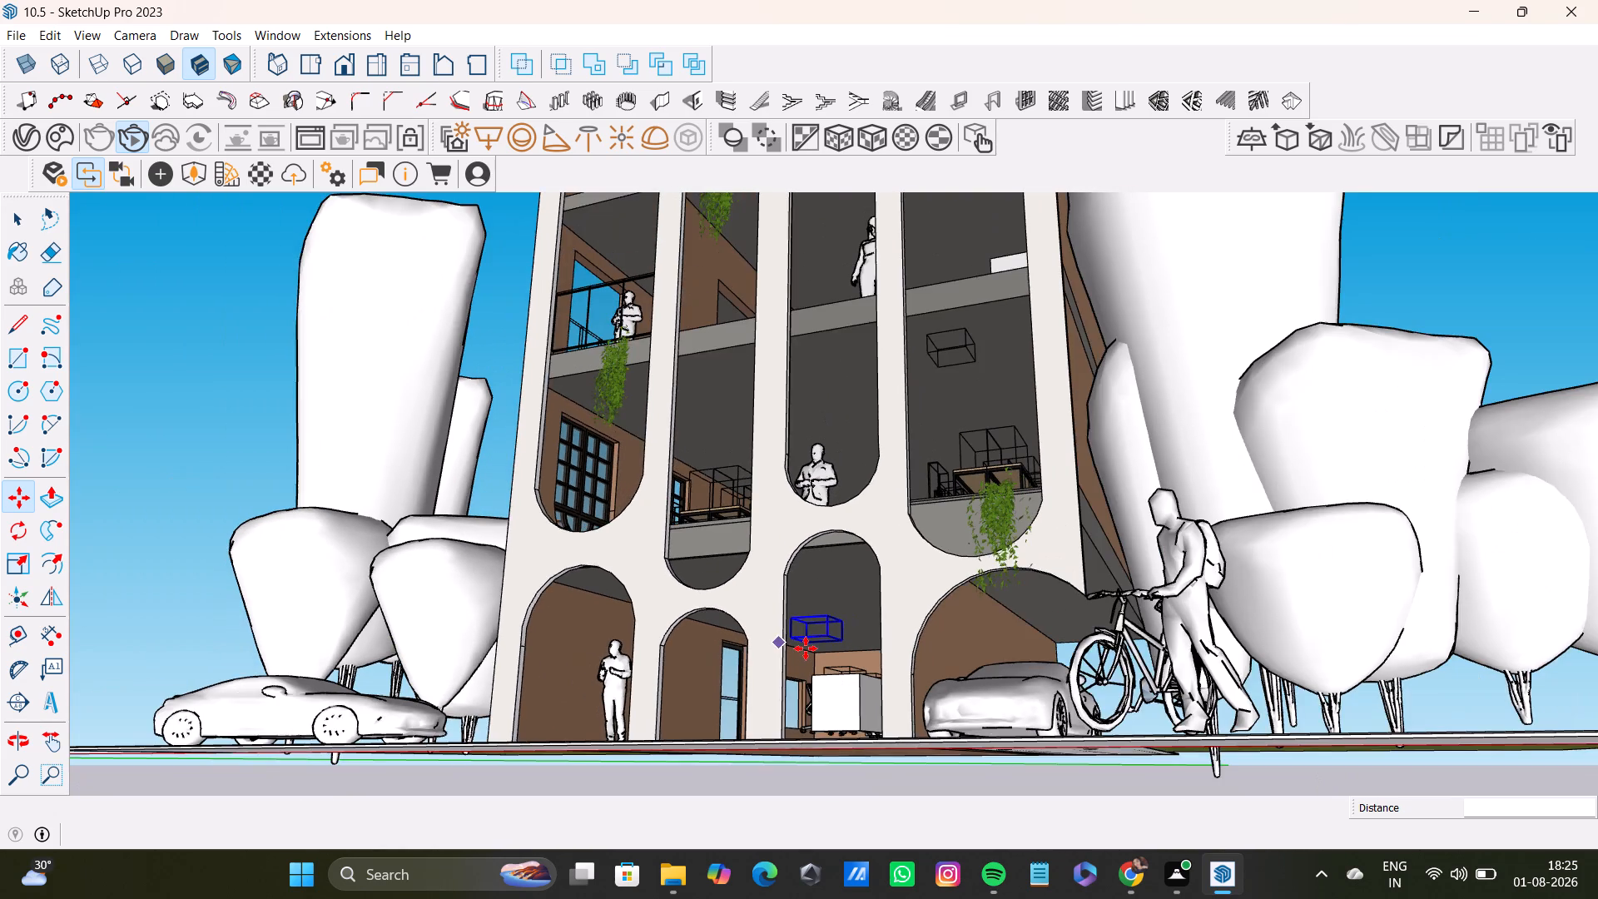
scroll(806, 648, "down", 4)
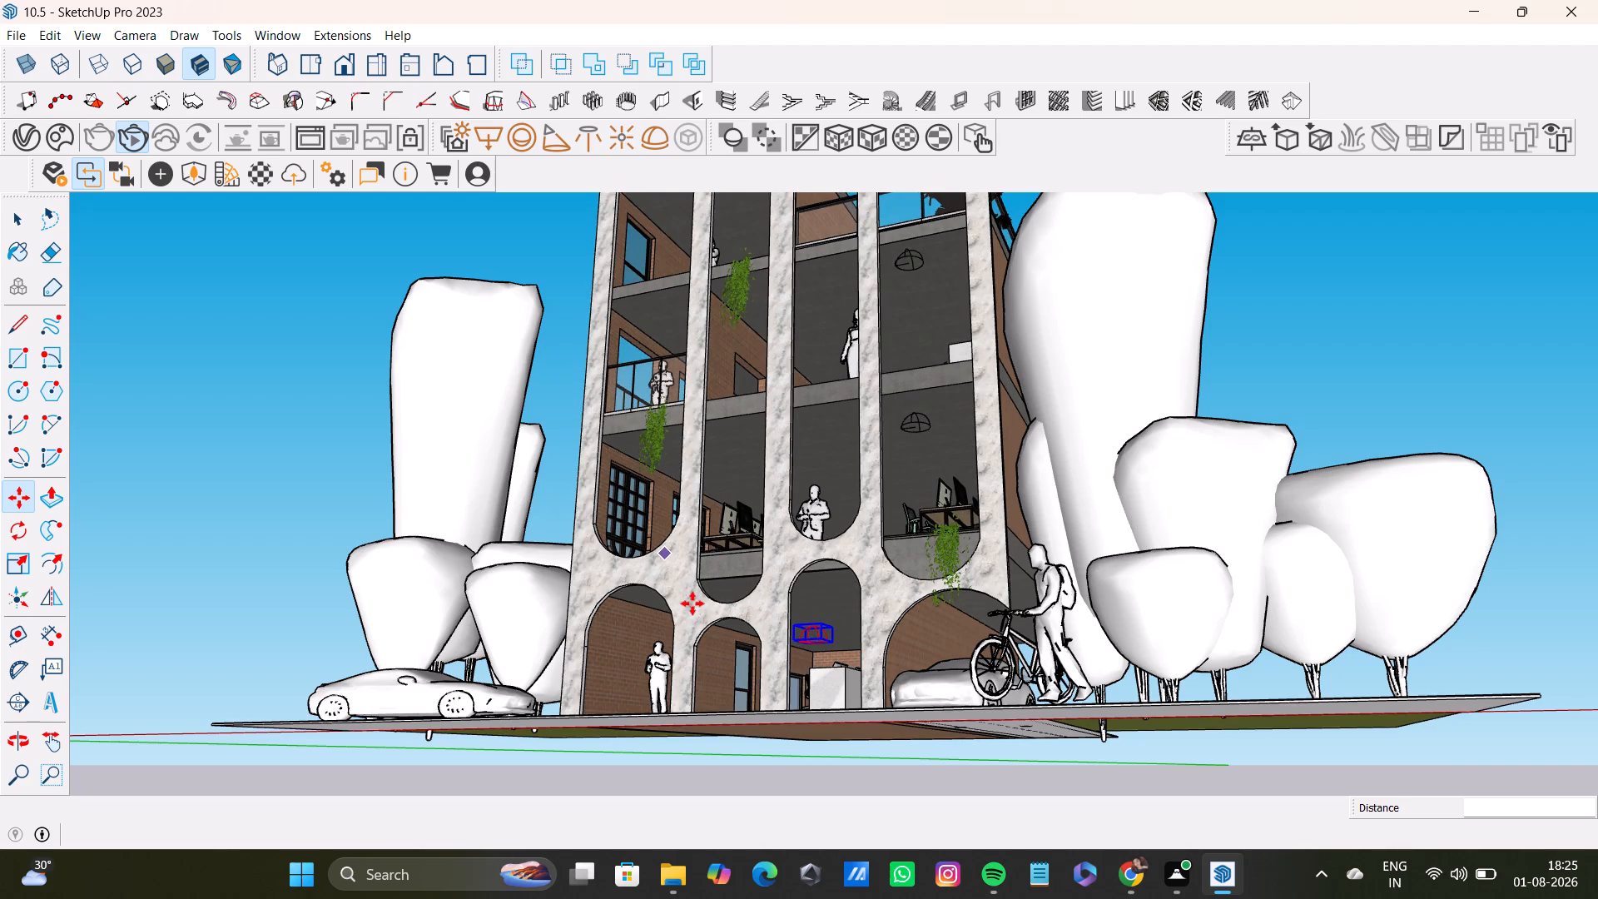
middle_click_drag(866, 618, 911, 796)
left_click(846, 692)
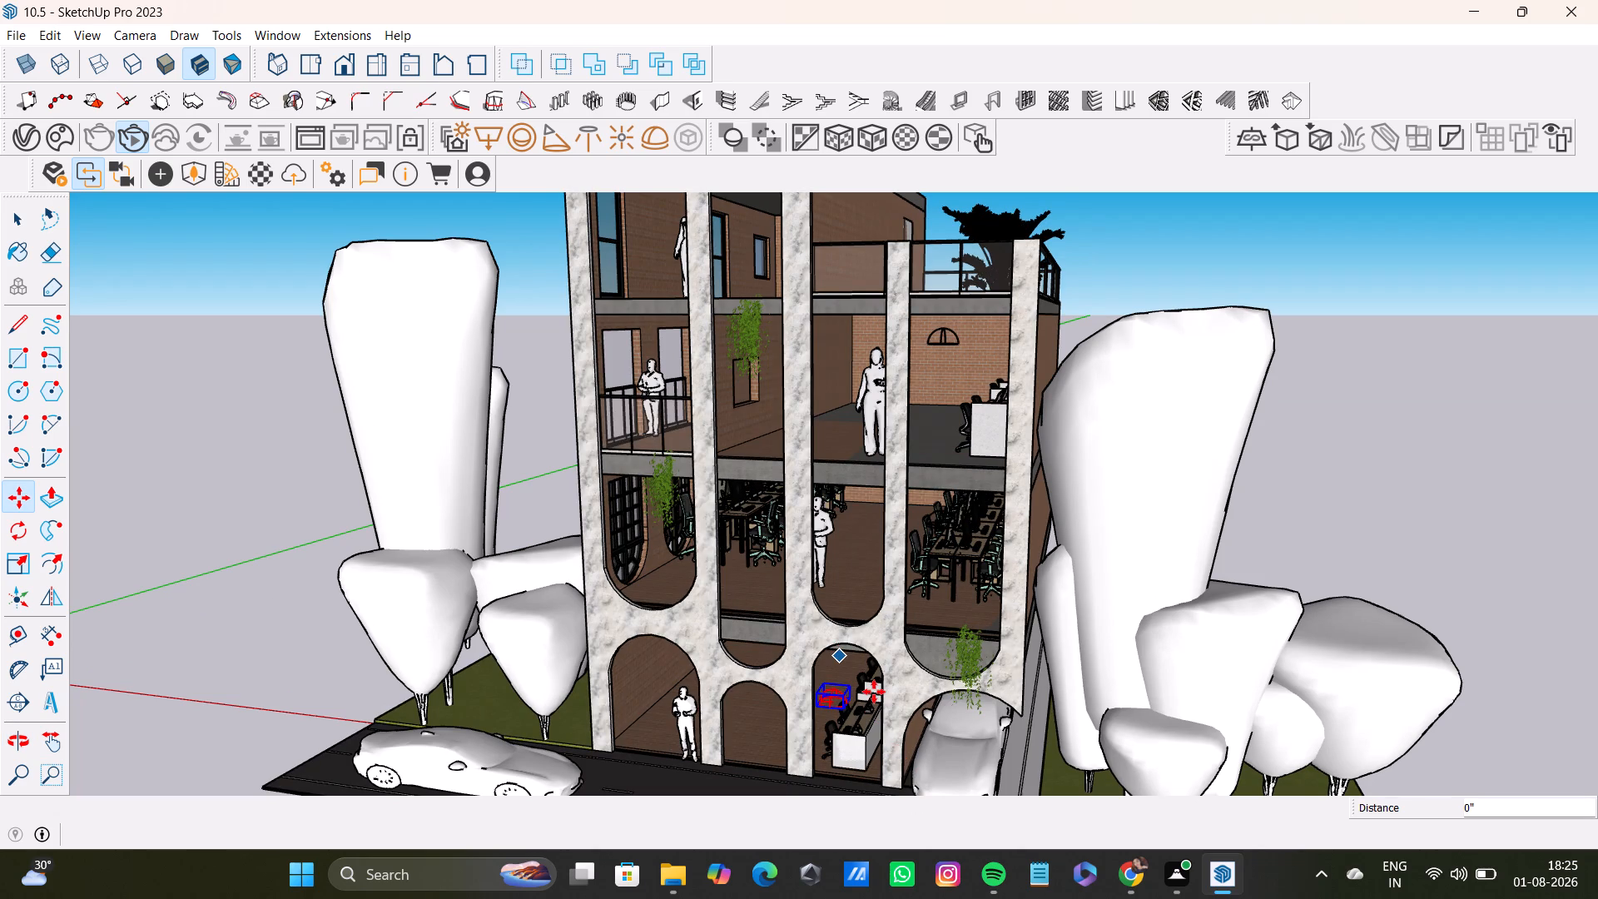
left_click(845, 703)
middle_click_drag(850, 719, 970, 620)
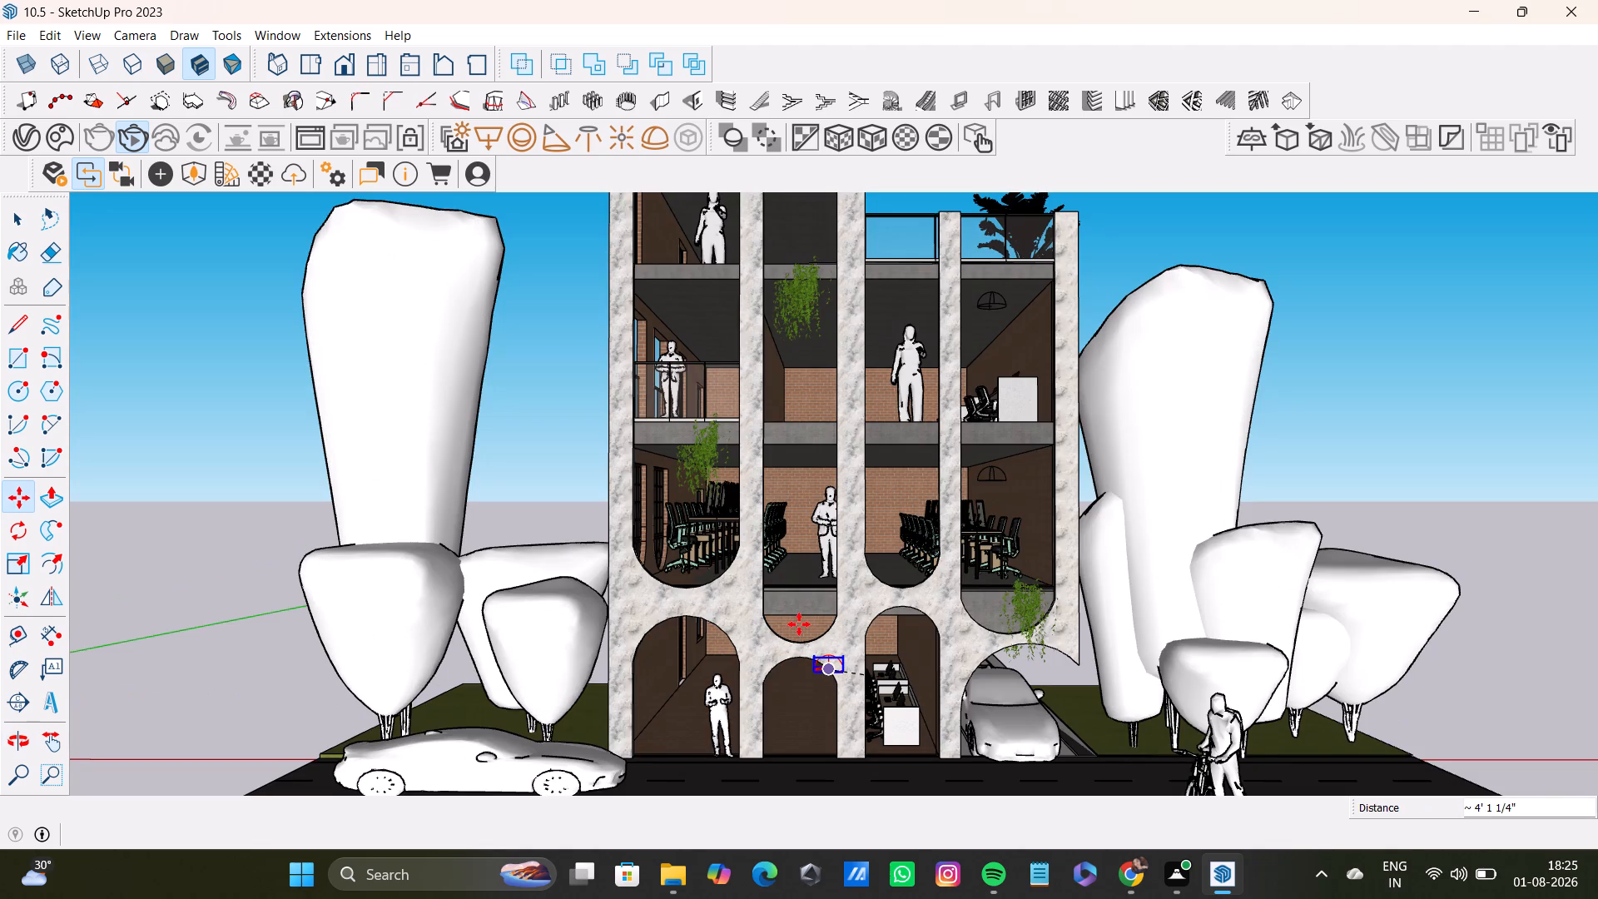
middle_click_drag(788, 683, 856, 528)
scroll(801, 603, "up", 2)
scroll(856, 531, "up", 4)
scroll(798, 617, "up", 3)
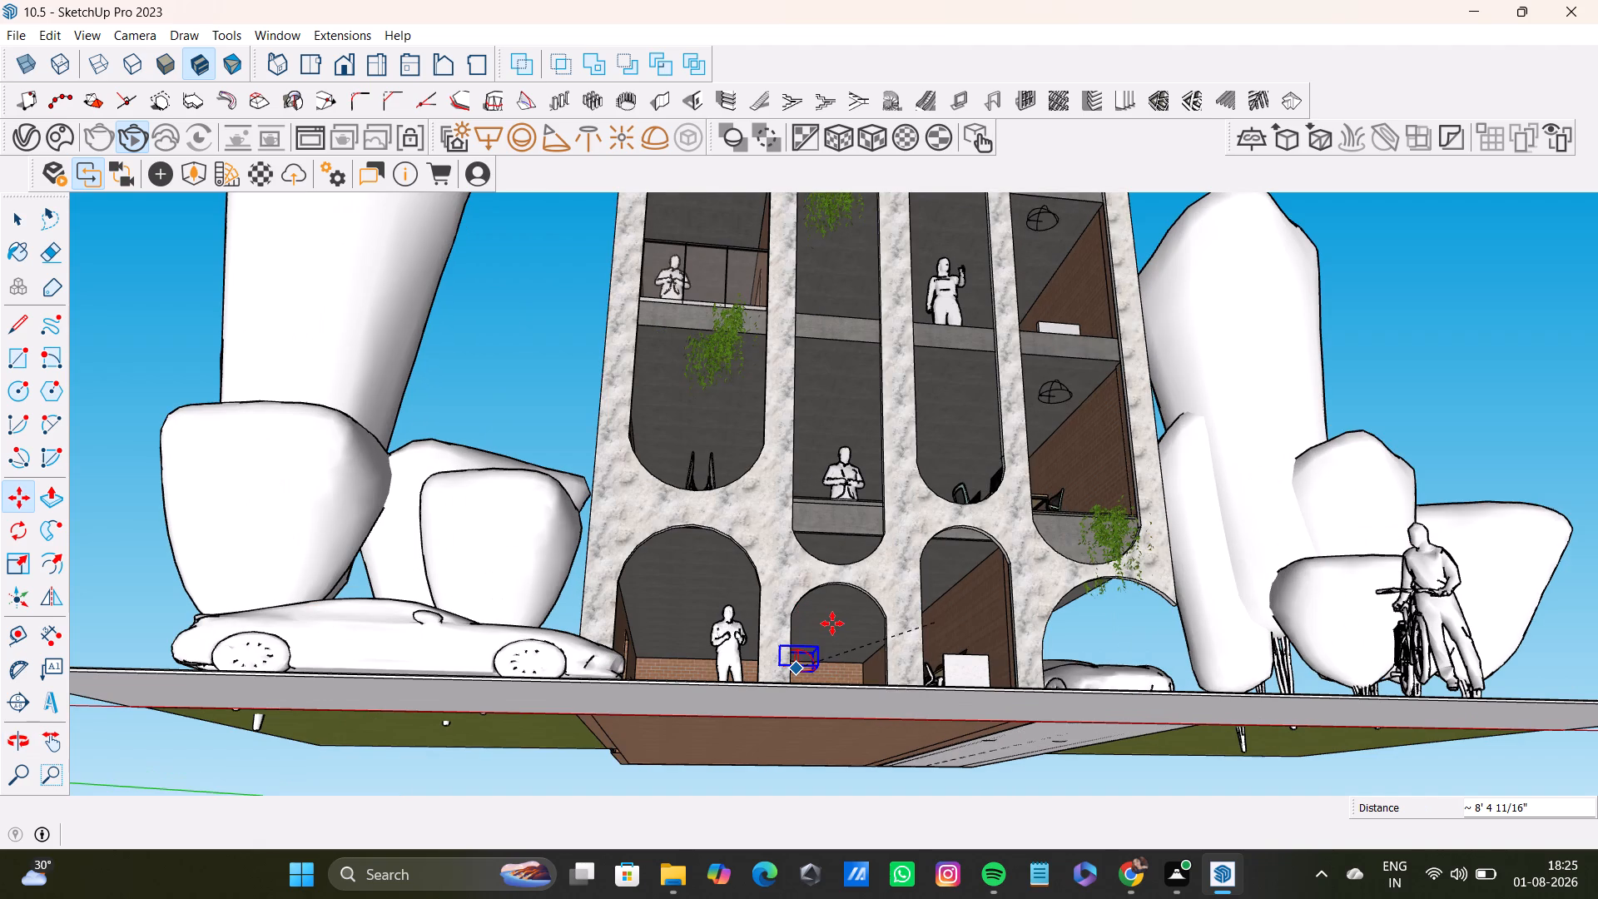
left_click(848, 605)
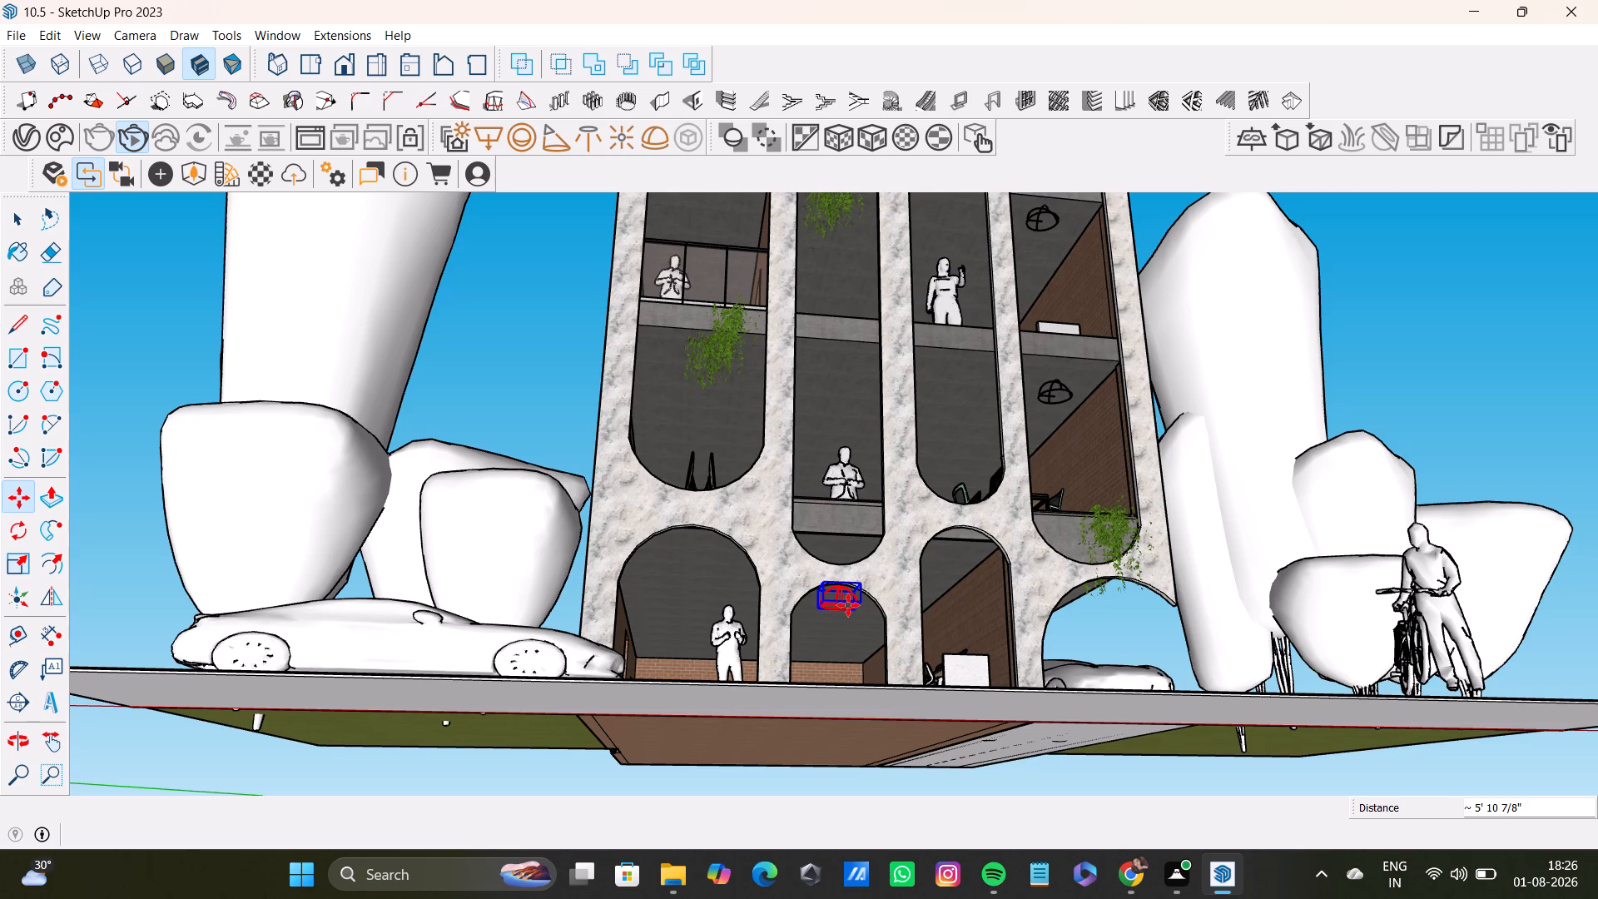
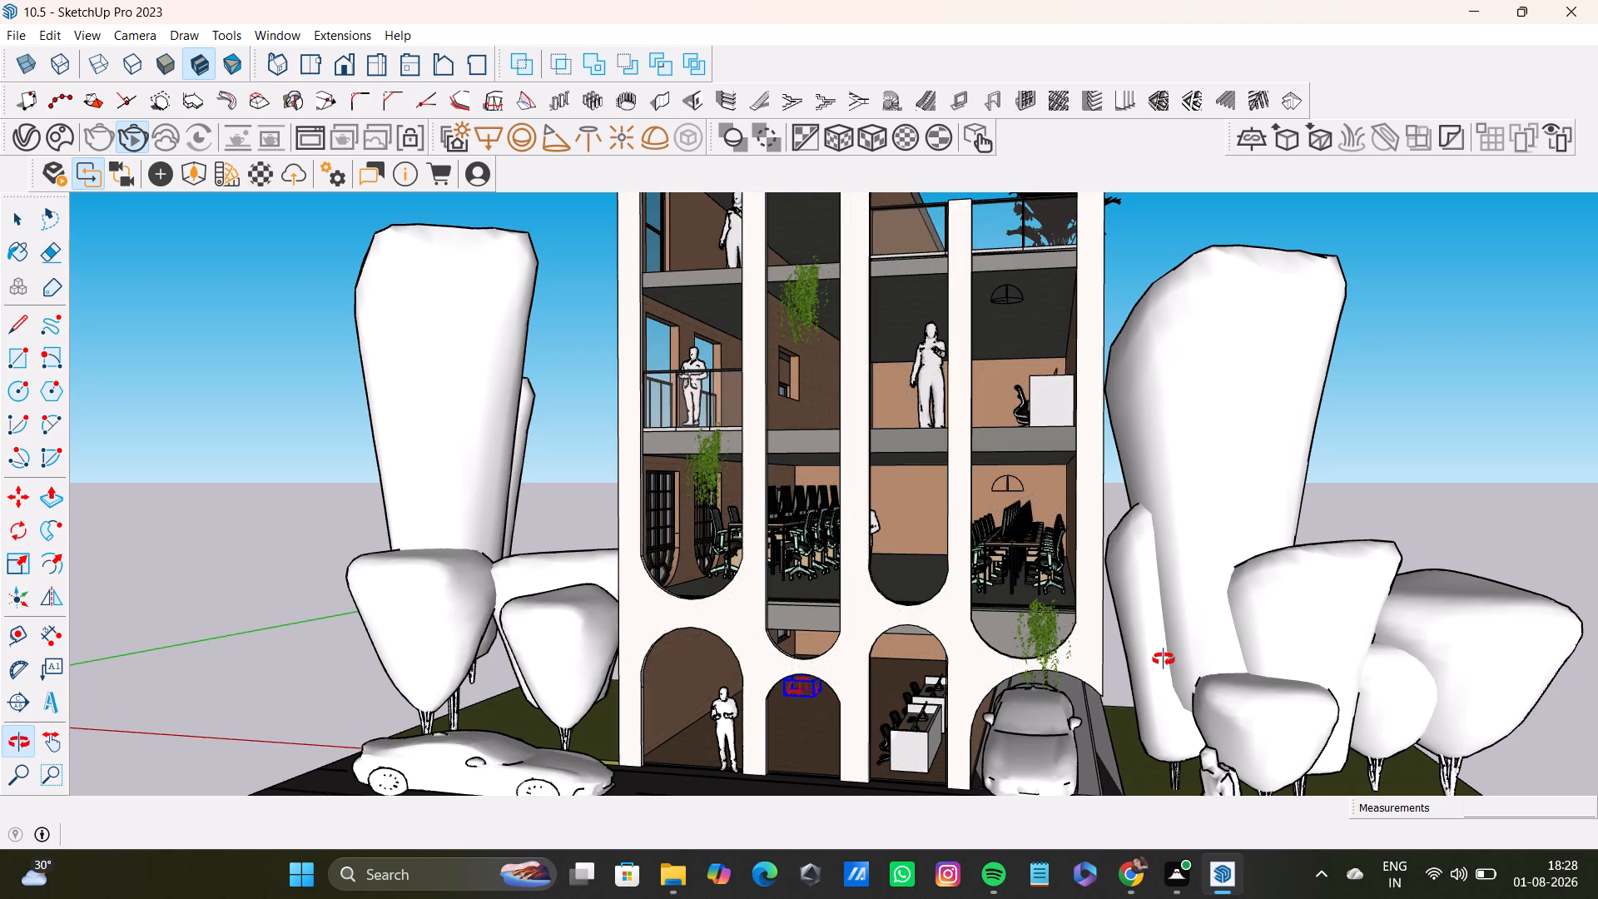
Examine the dome lights' positions on the building's floors from the brick side wall and from the facade.
middle_click_drag(1164, 659, 1020, 770)
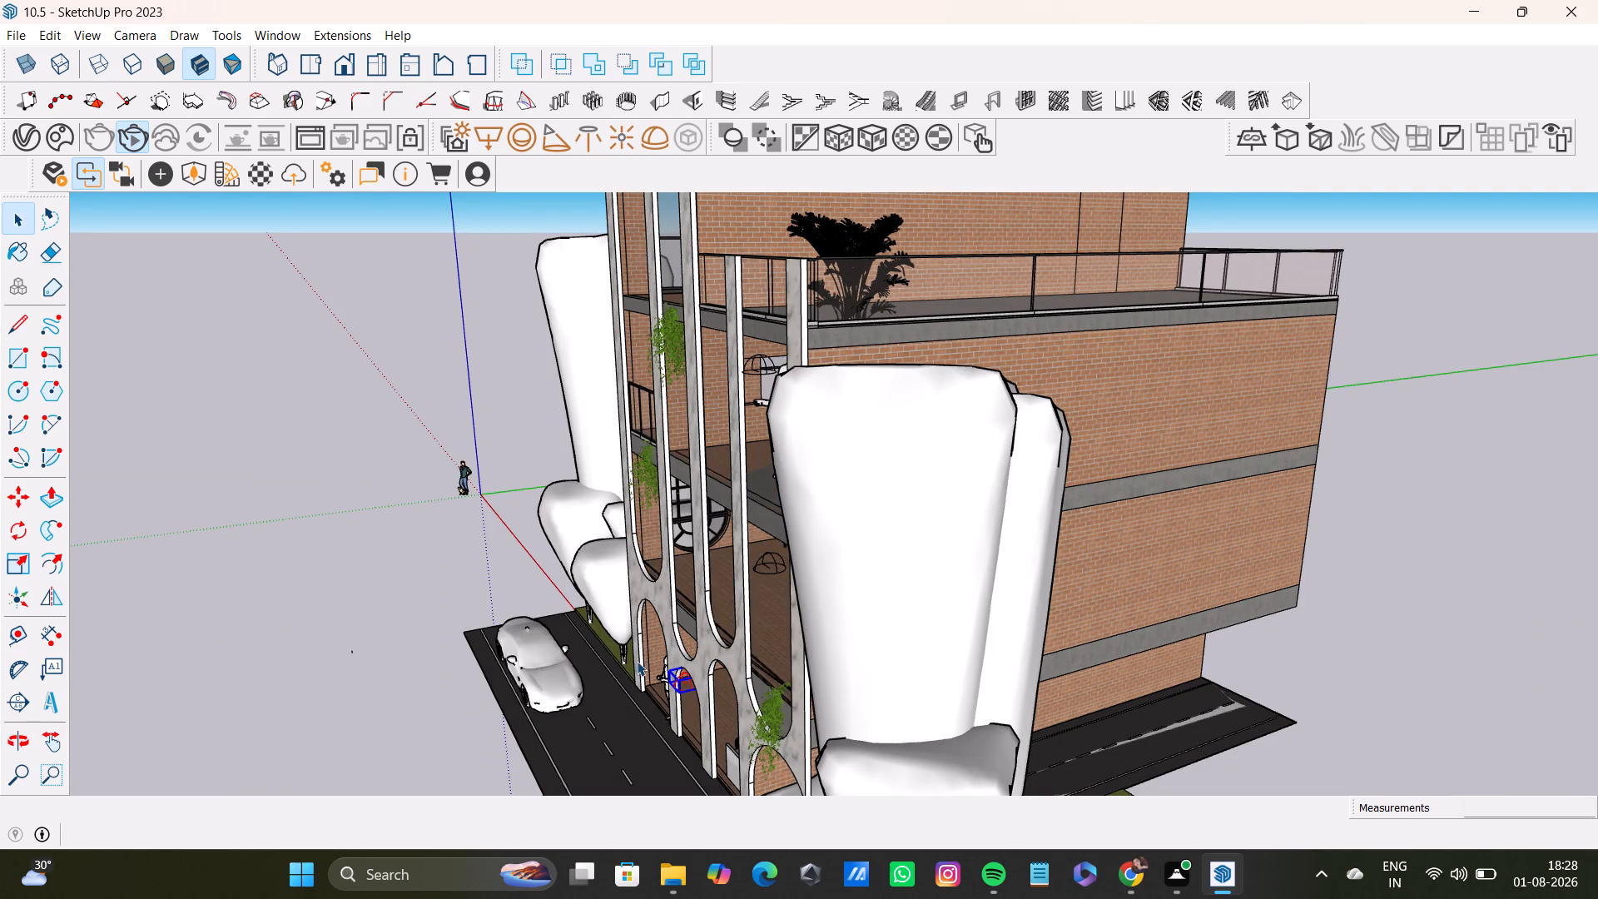
scroll(741, 443, "up", 2)
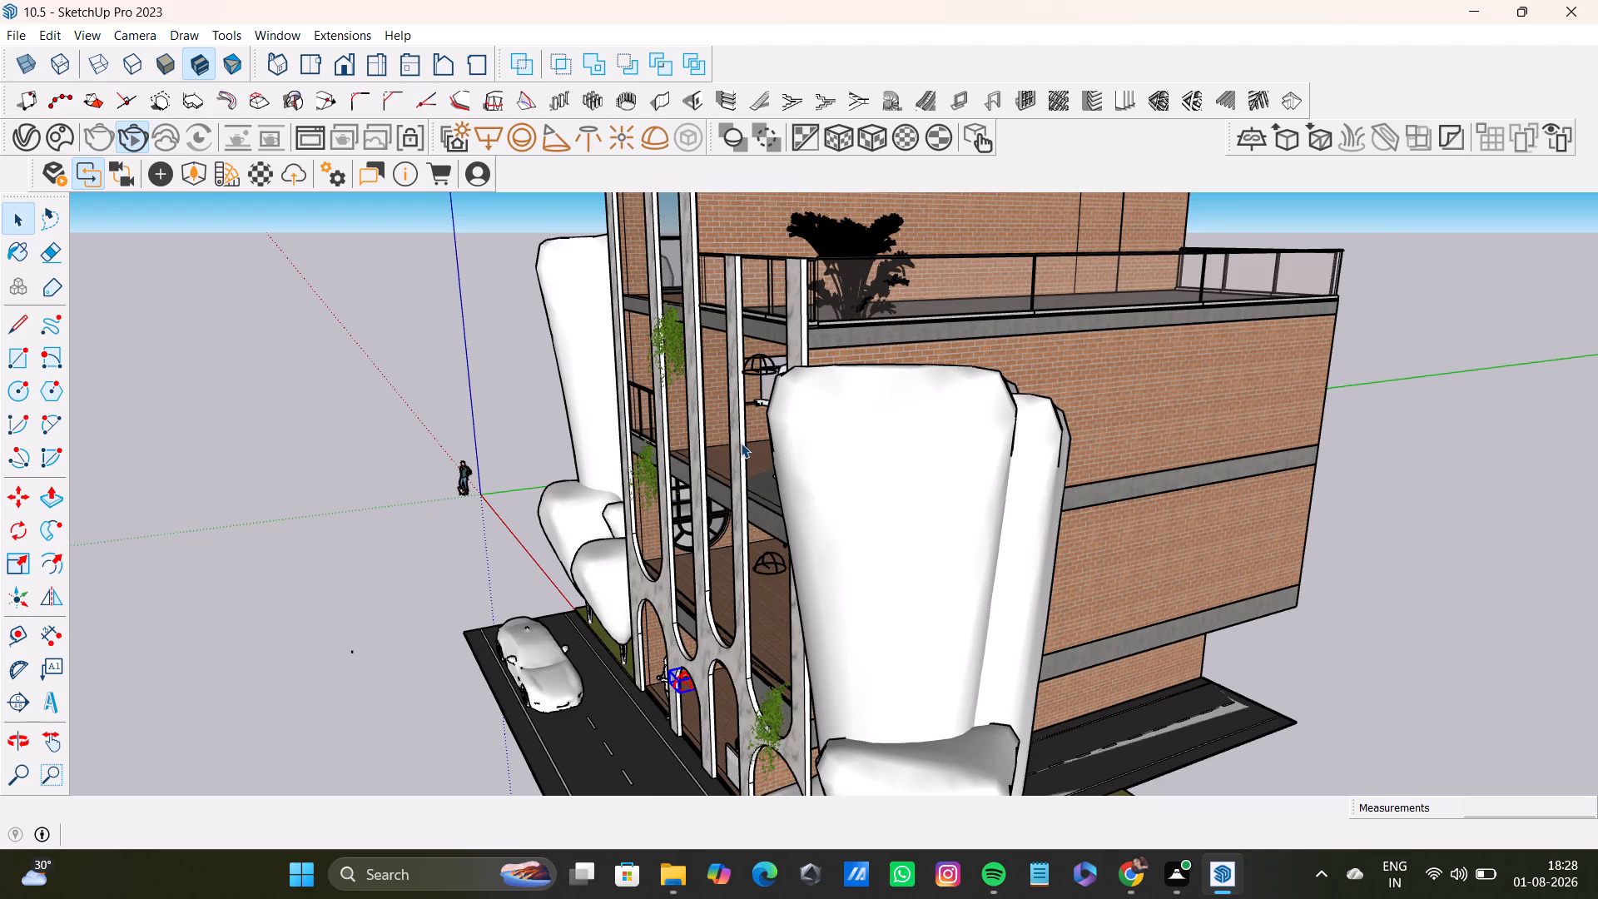
scroll(741, 443, "up", 6)
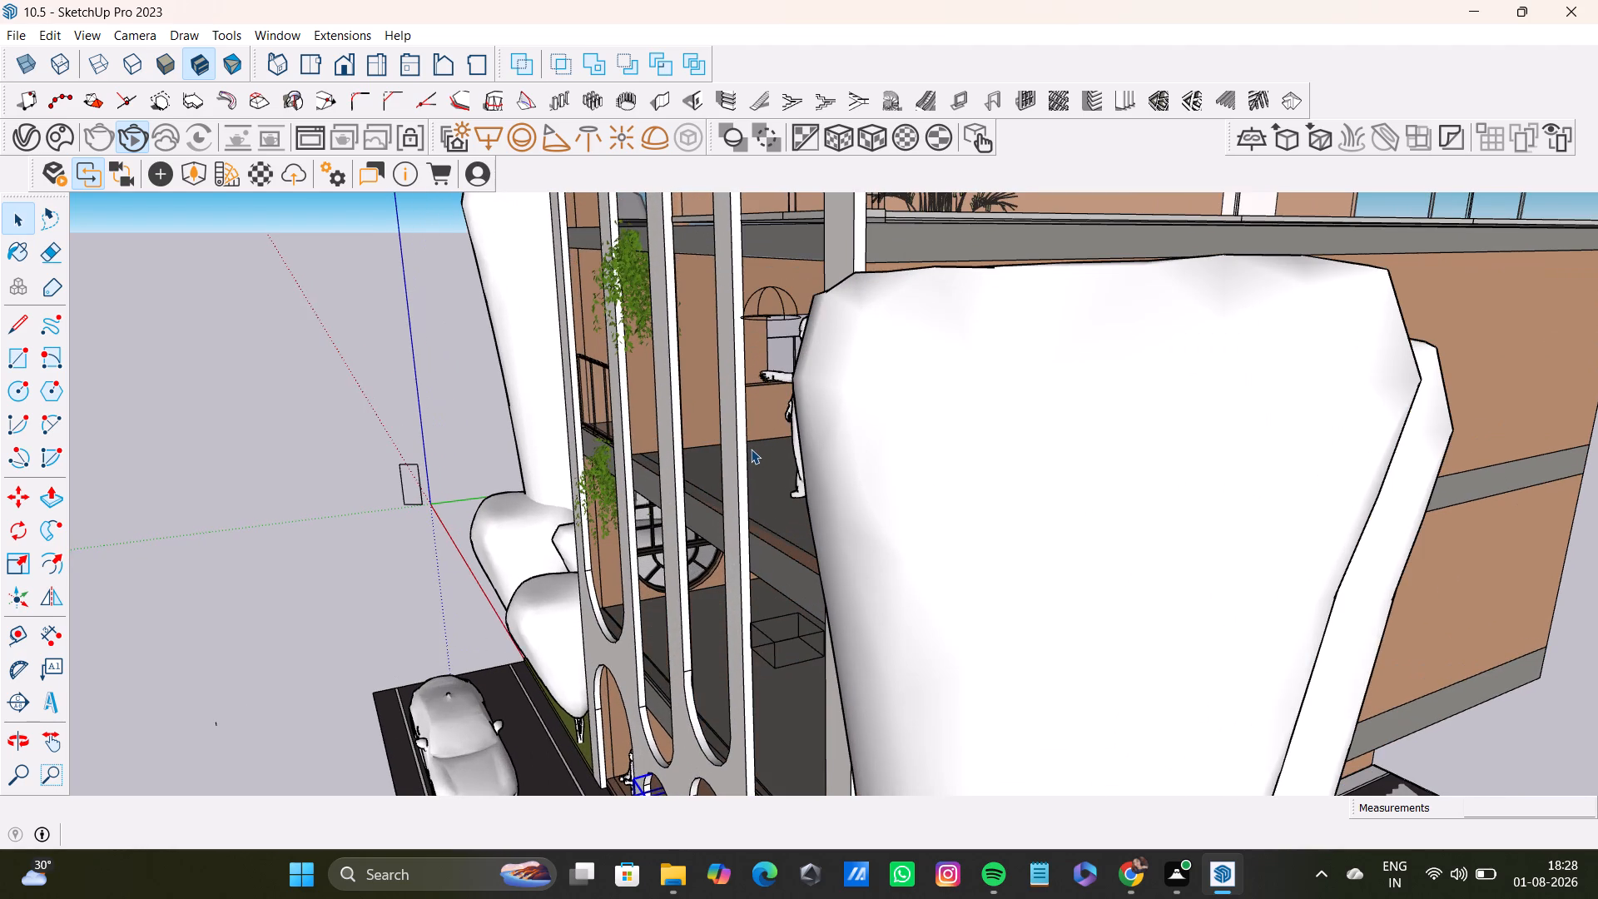
scroll(751, 449, "up", 3)
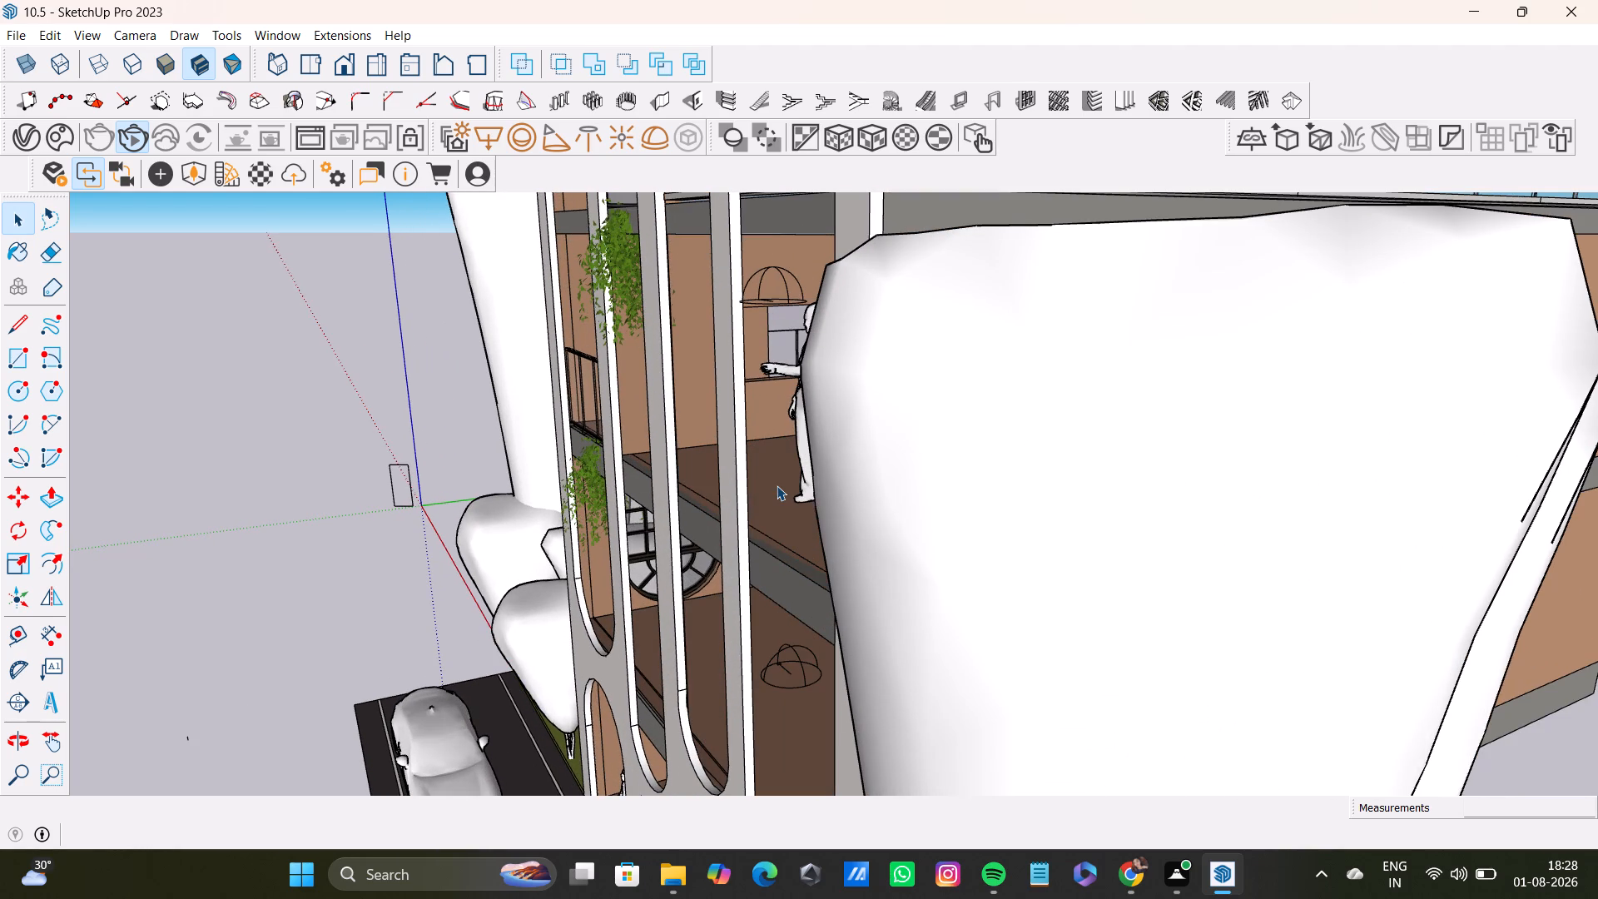
scroll(772, 549, "down", 10)
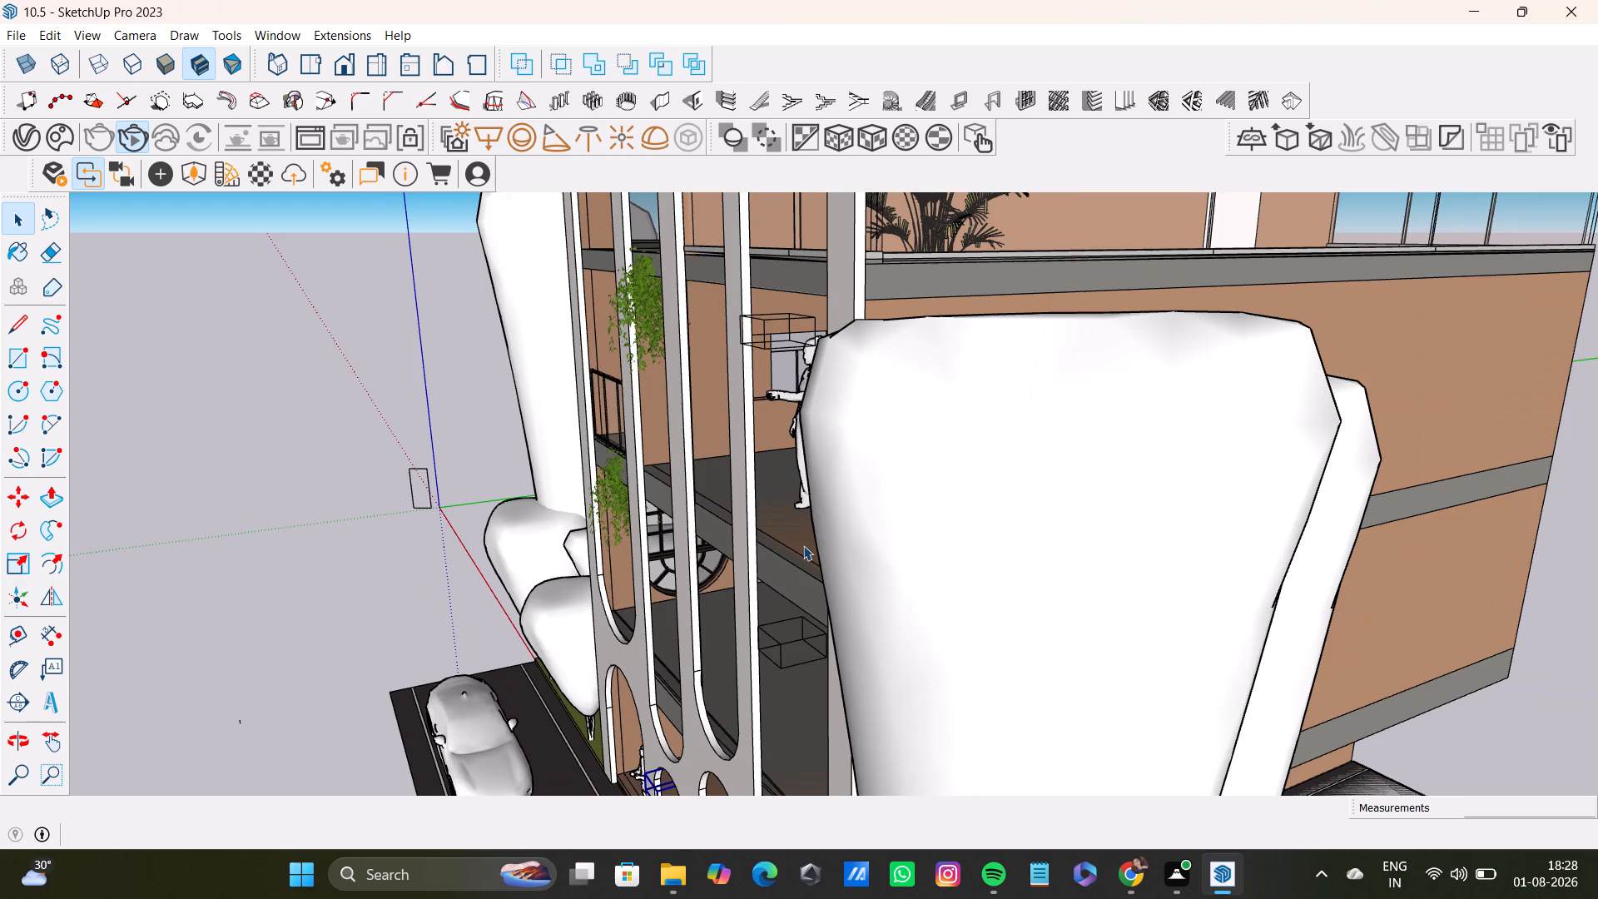
scroll(803, 545, "down", 6)
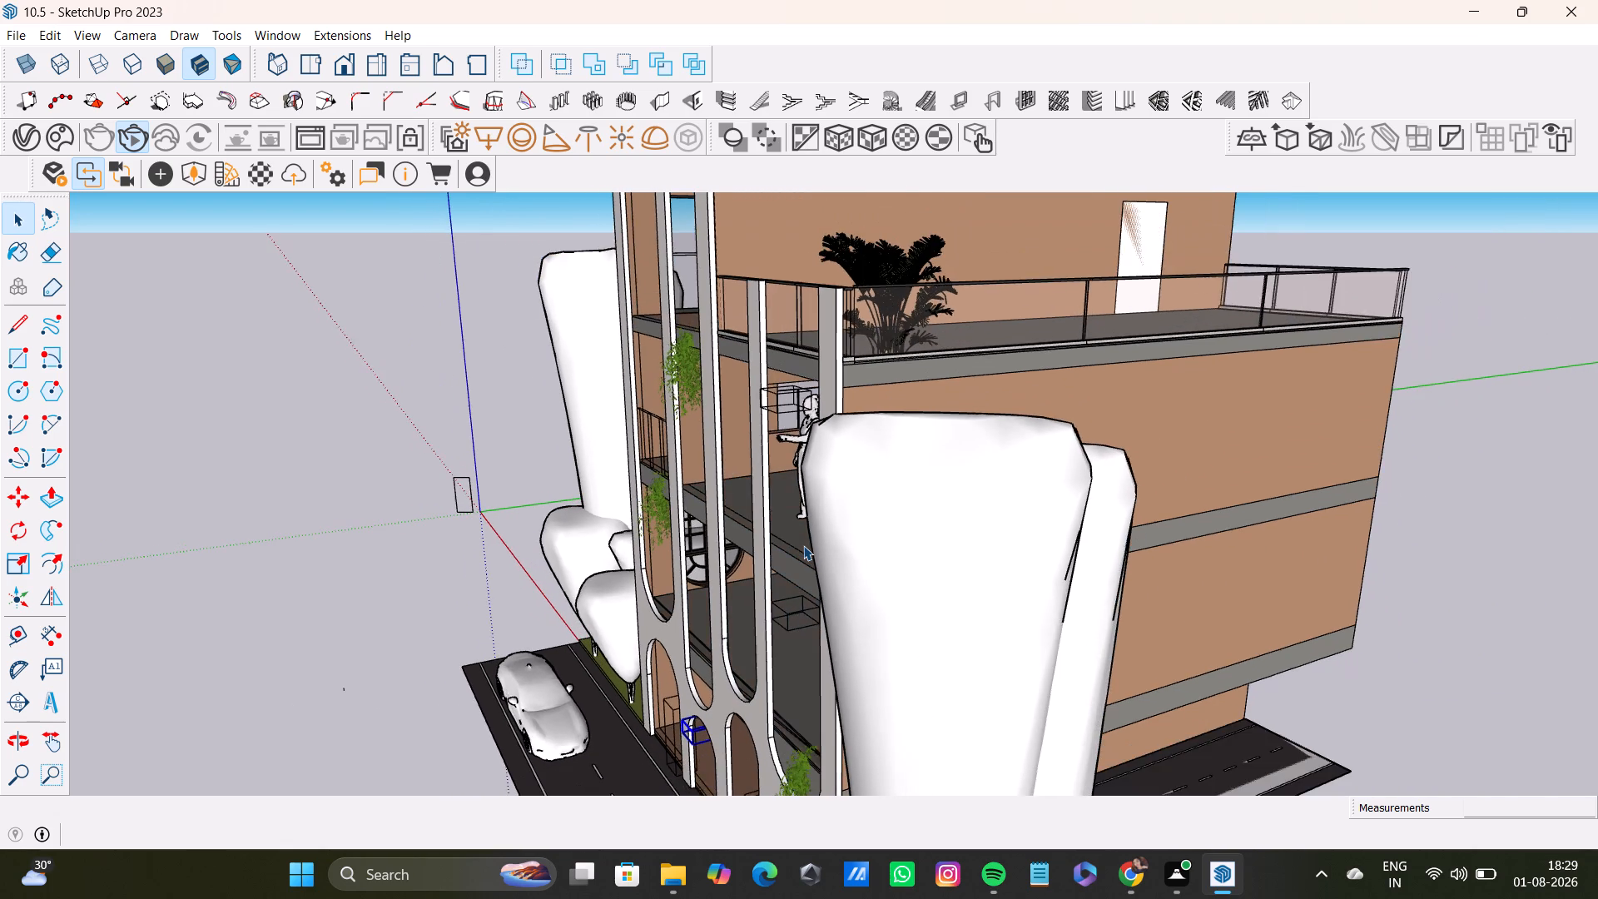
scroll(803, 545, "down", 5)
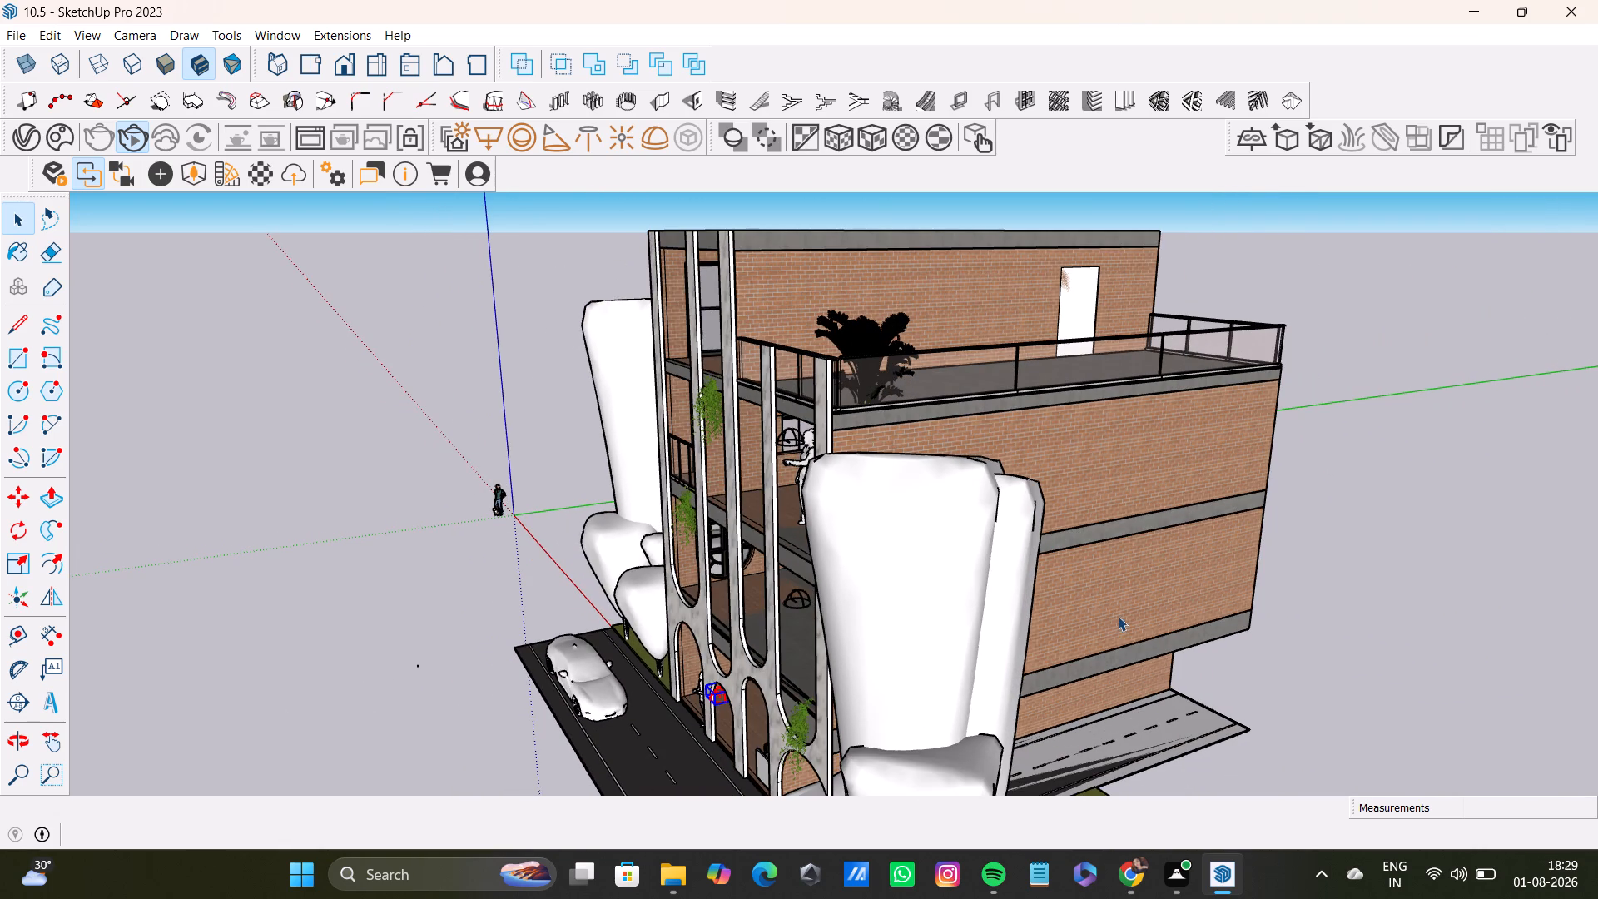
middle_click_drag(1227, 697, 1162, 630)
middle_click_drag(1060, 683, 1446, 673)
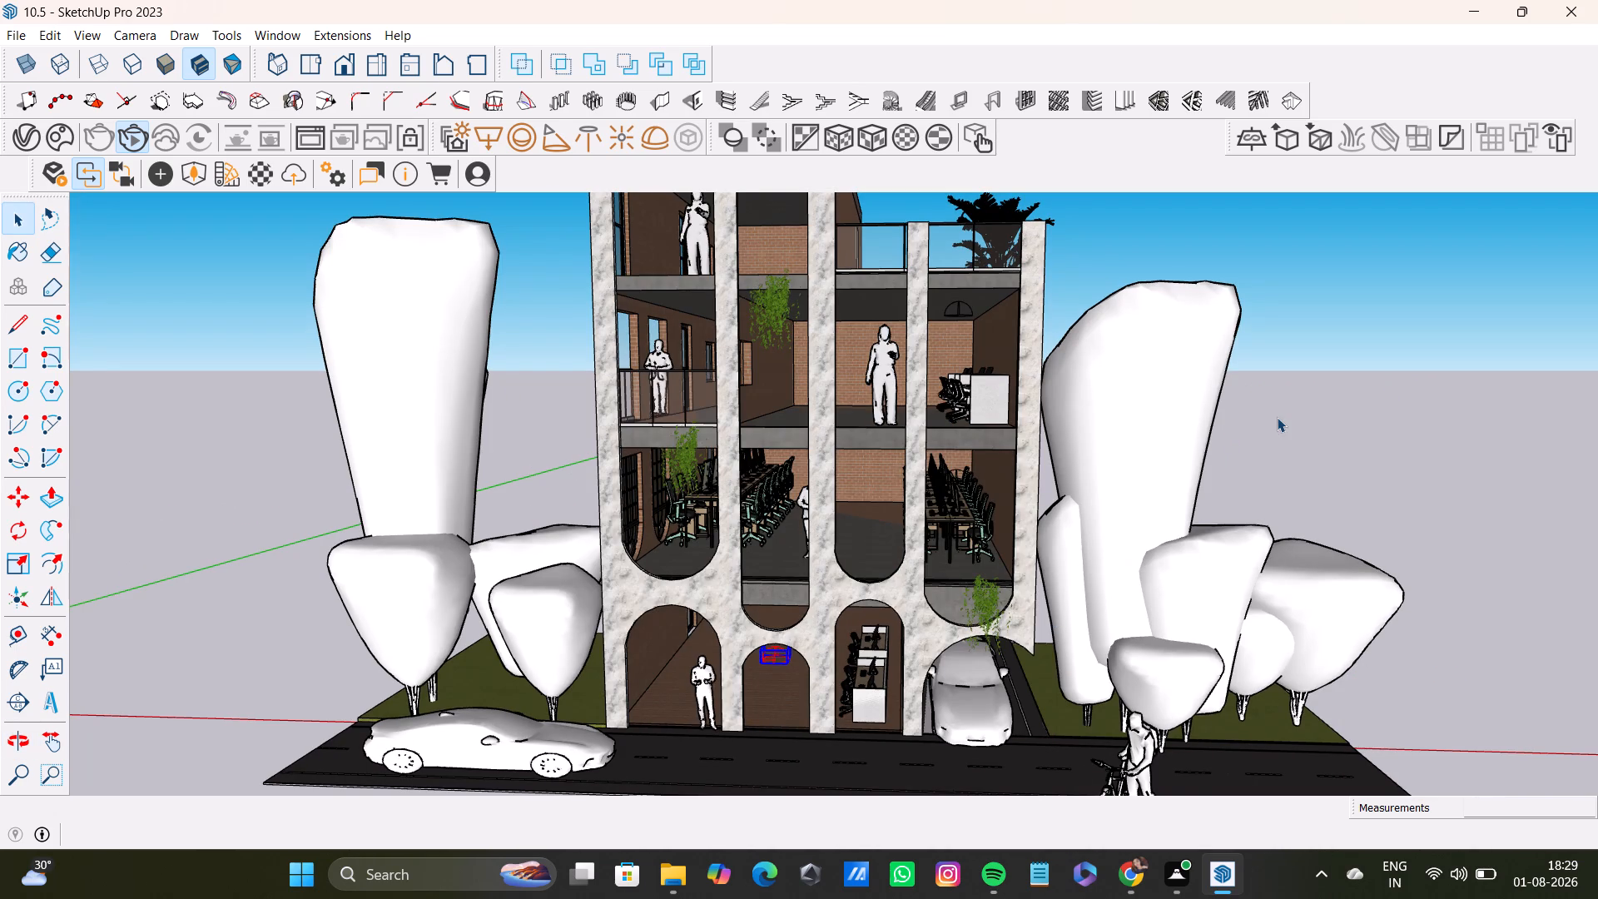
Restart the V-Ray interactive render for a low-angle corner view showing the whole marble facade and the windowed brick side wall.
middle_click_drag(1277, 417, 1289, 486)
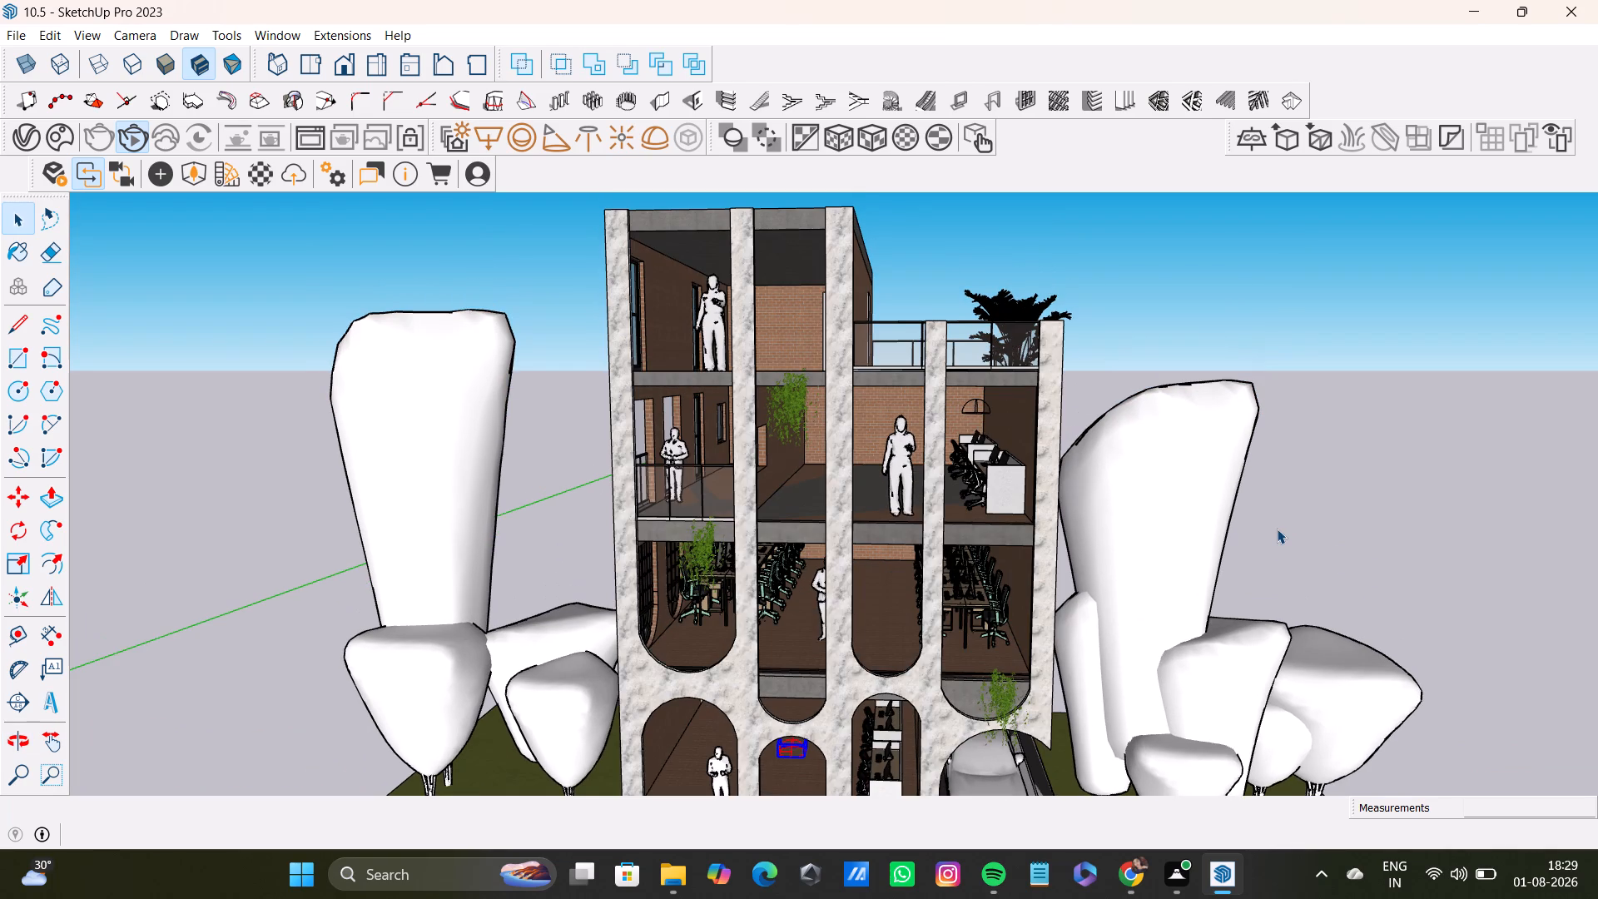
middle_click_drag(1288, 550, 1304, 525, "shift")
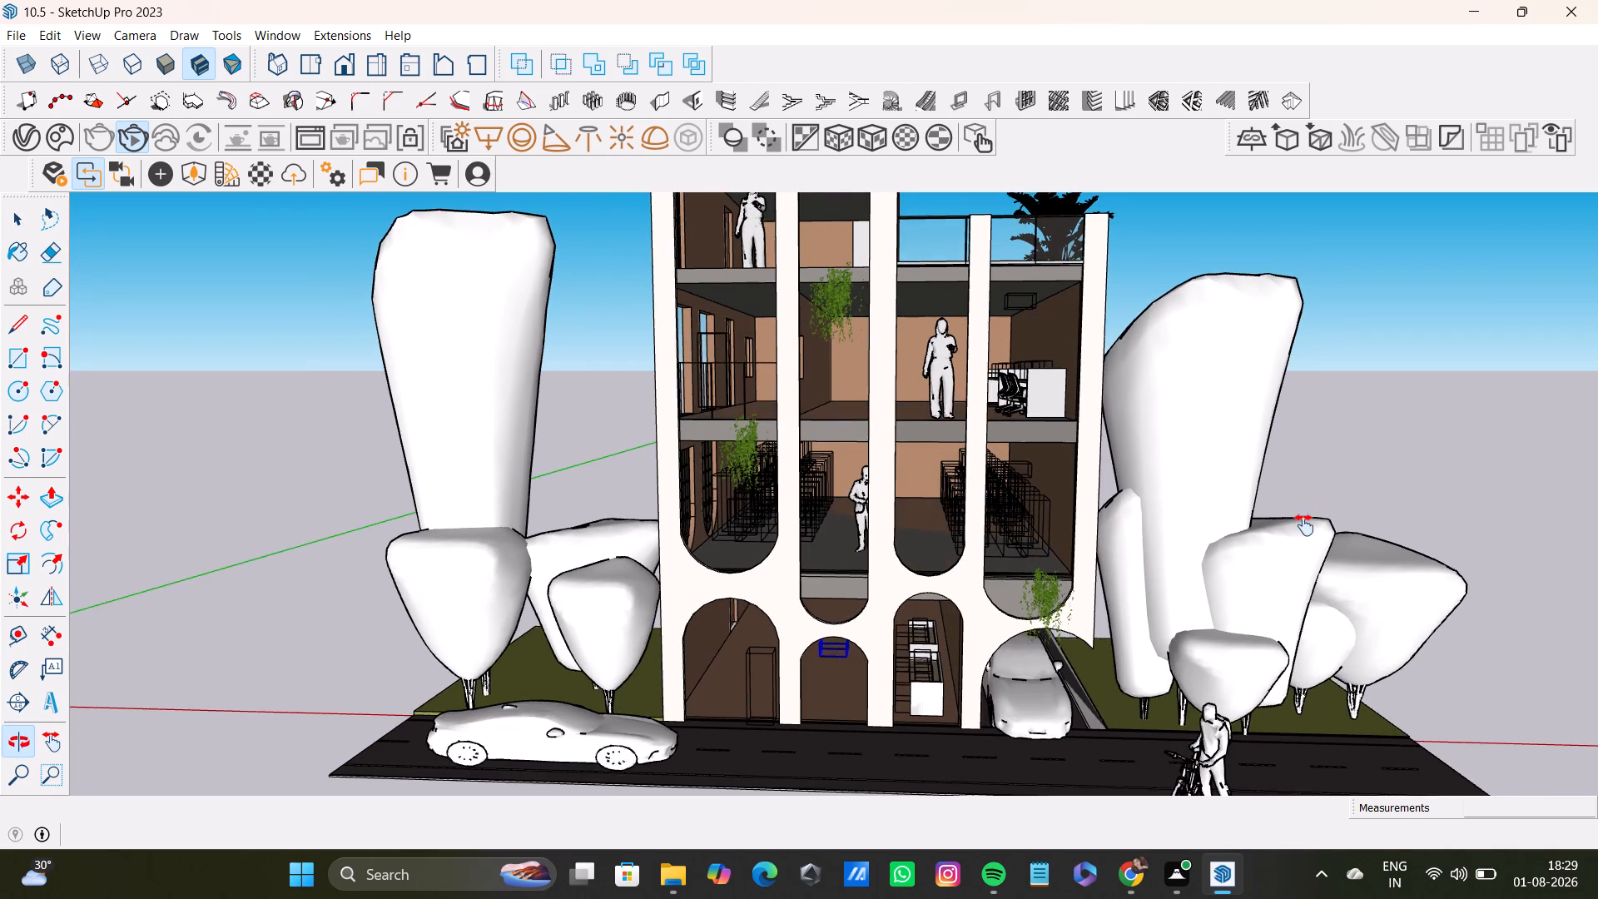
middle_click_drag(1304, 525, 1304, 526, "shift")
middle_click_drag(1313, 509, 1328, 445)
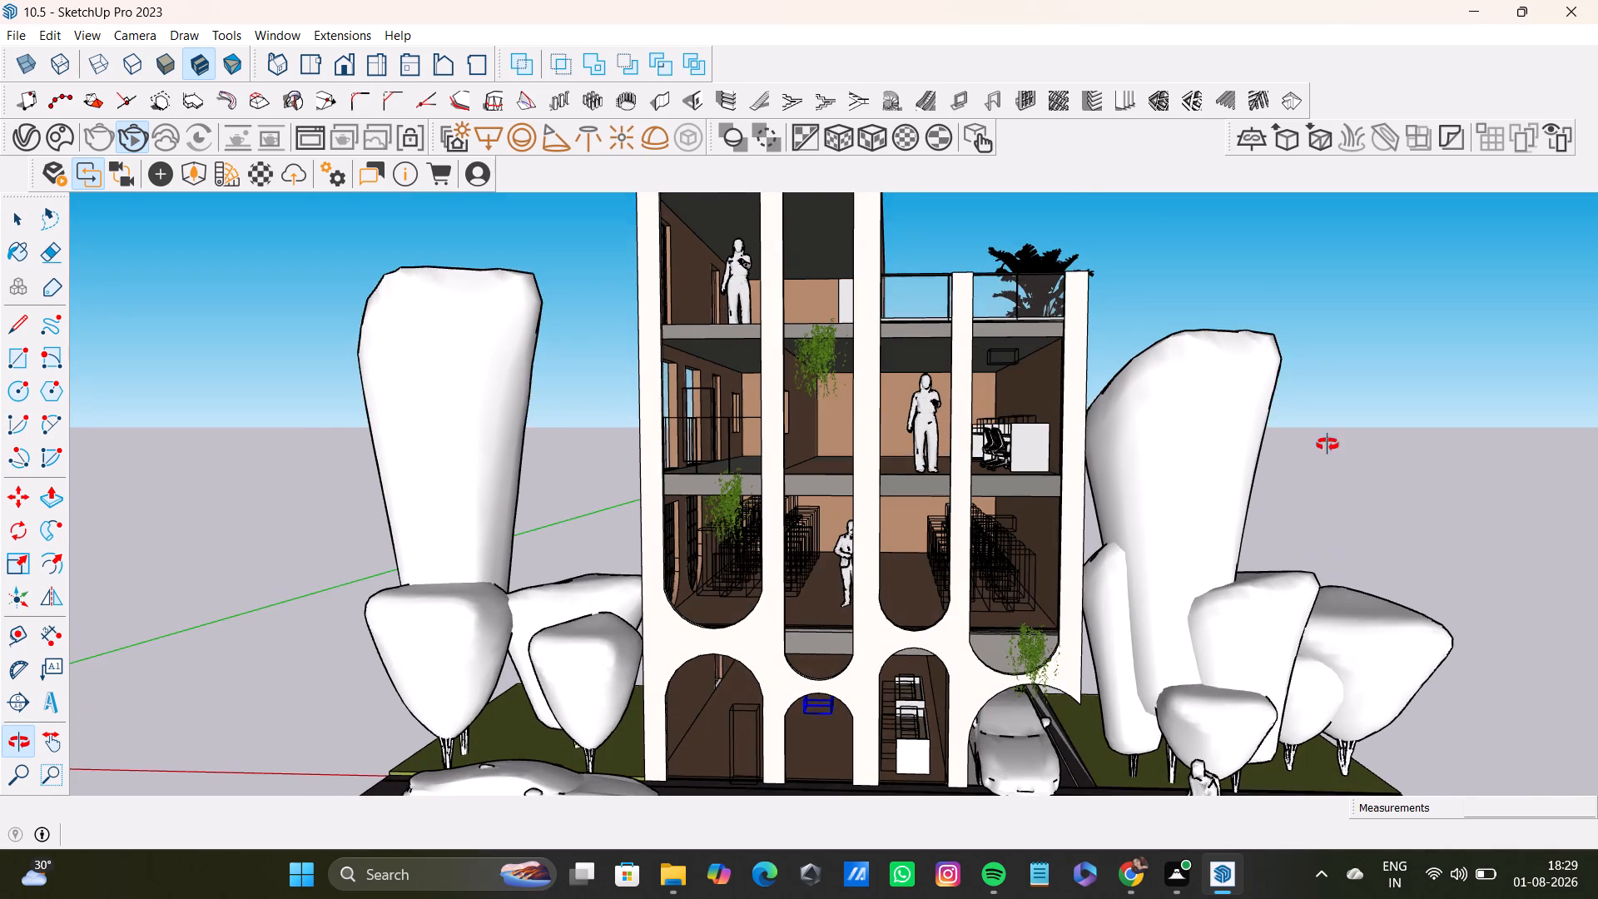
middle_click_drag(1328, 445, 1390, 440)
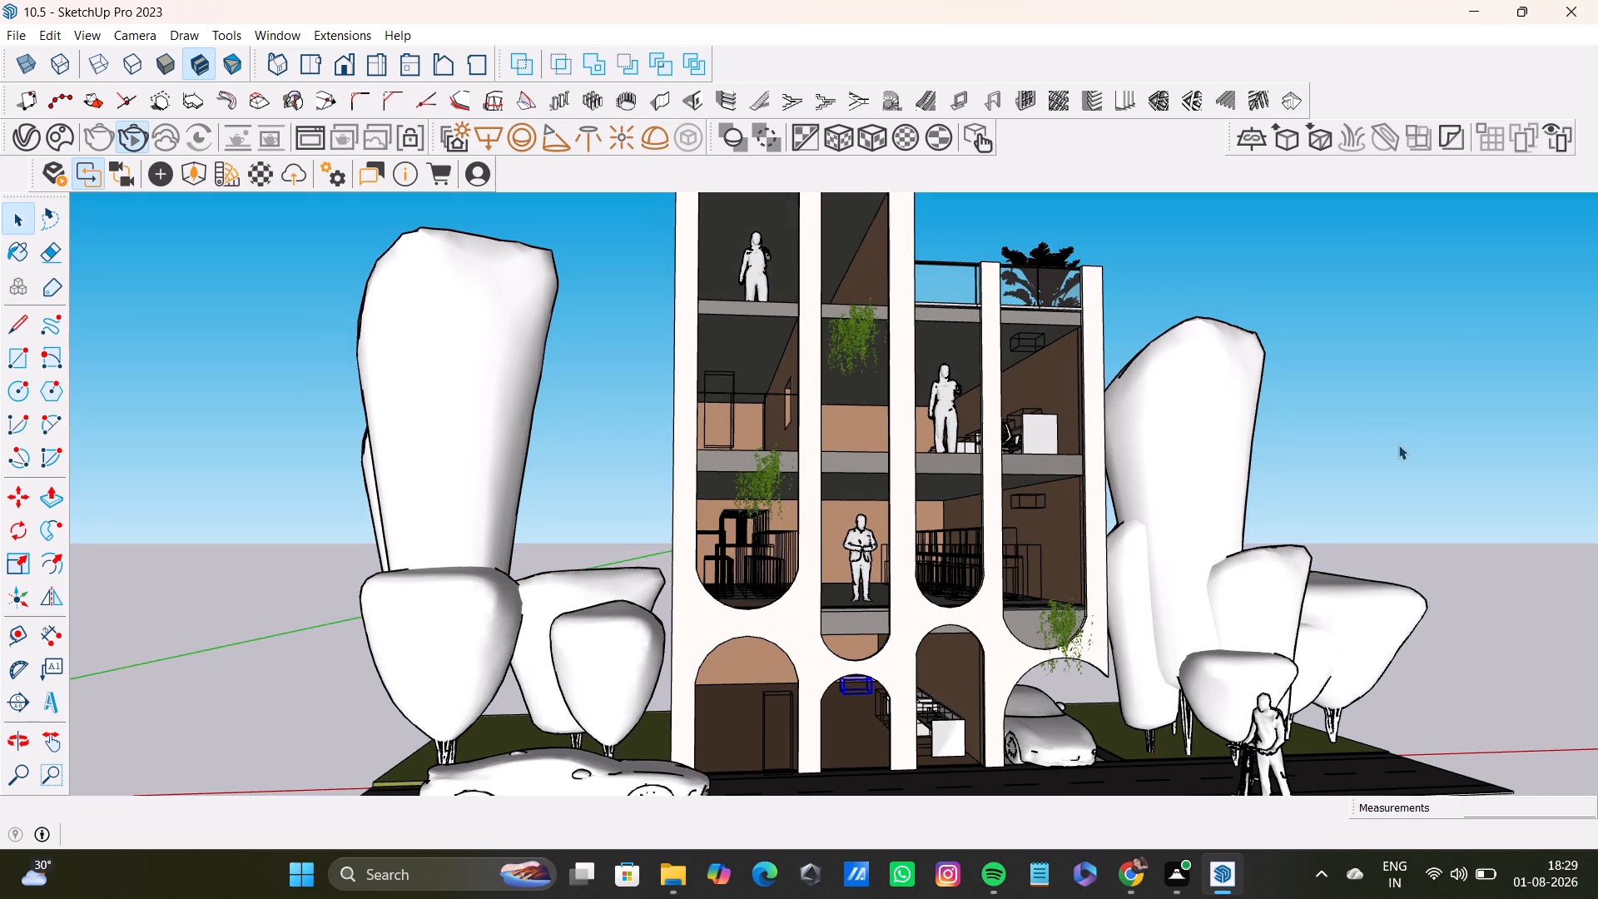
scroll(1398, 445, "up", 1)
scroll(1398, 445, "down", 2)
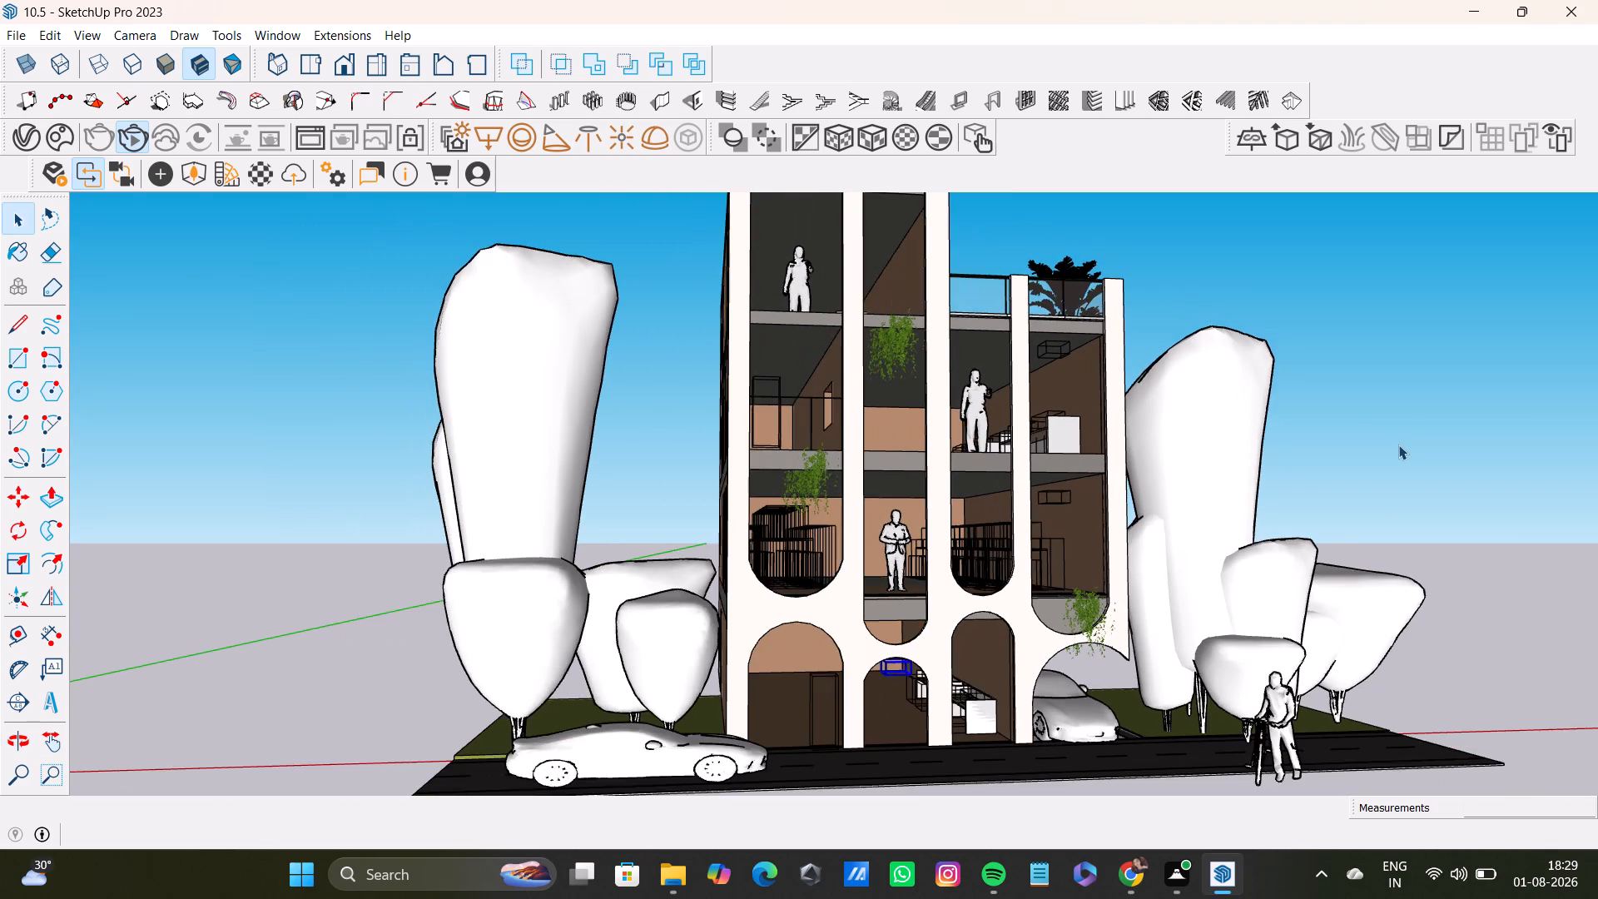
scroll(1398, 445, "down", 2)
middle_click_drag(1400, 447, 1312, 542, "shift")
middle_click_drag(1312, 542, 1304, 501)
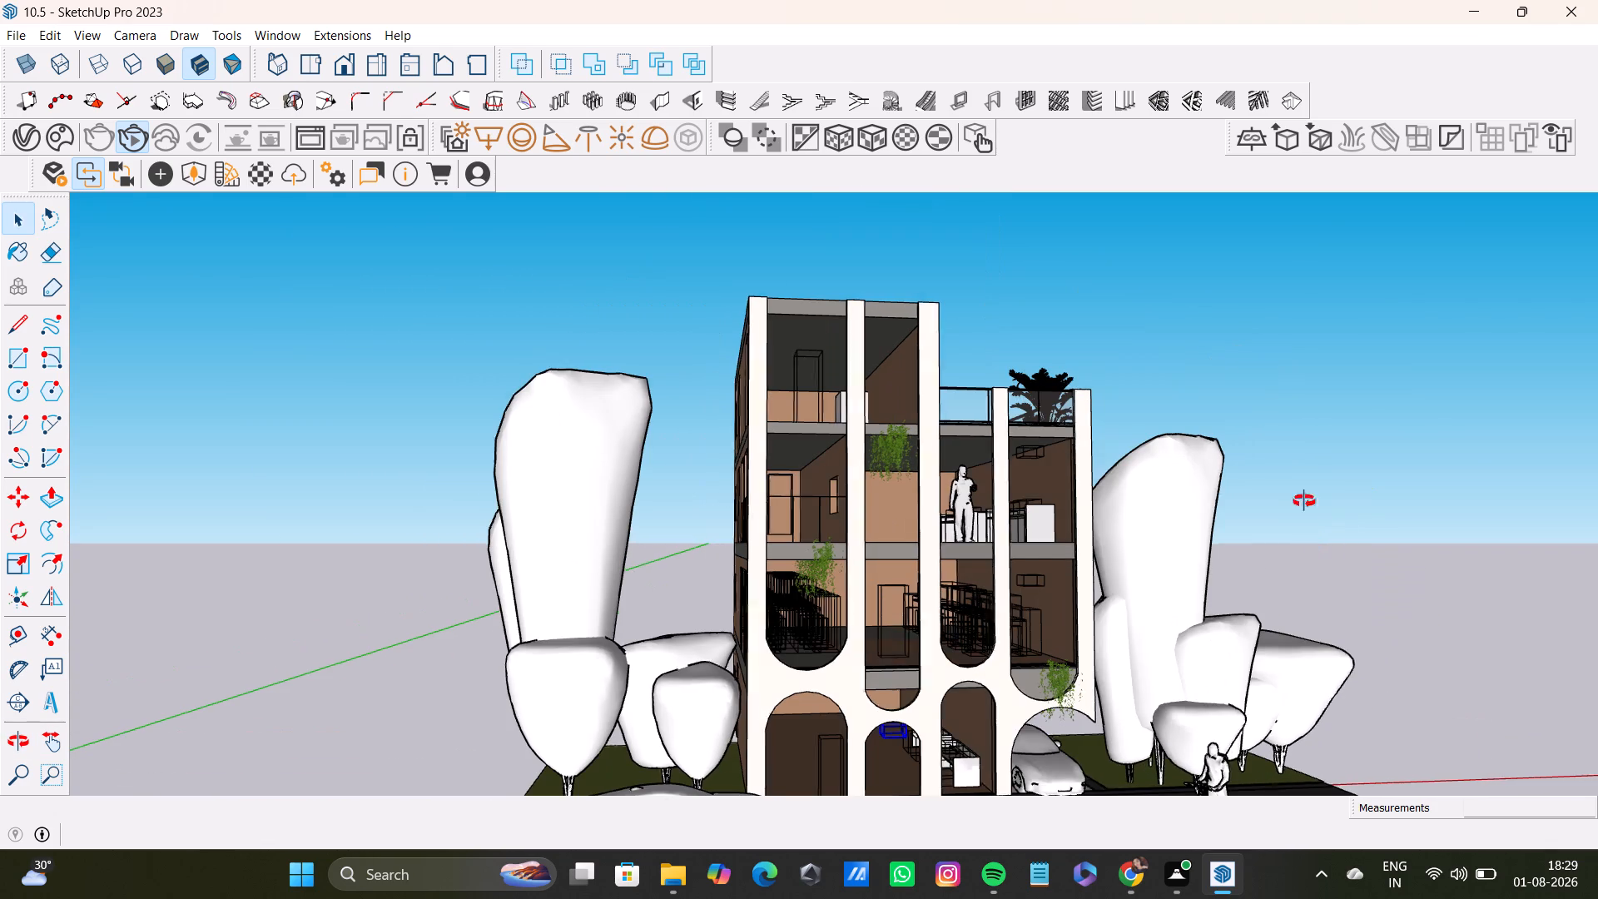
middle_click_drag(1304, 501, 1365, 423)
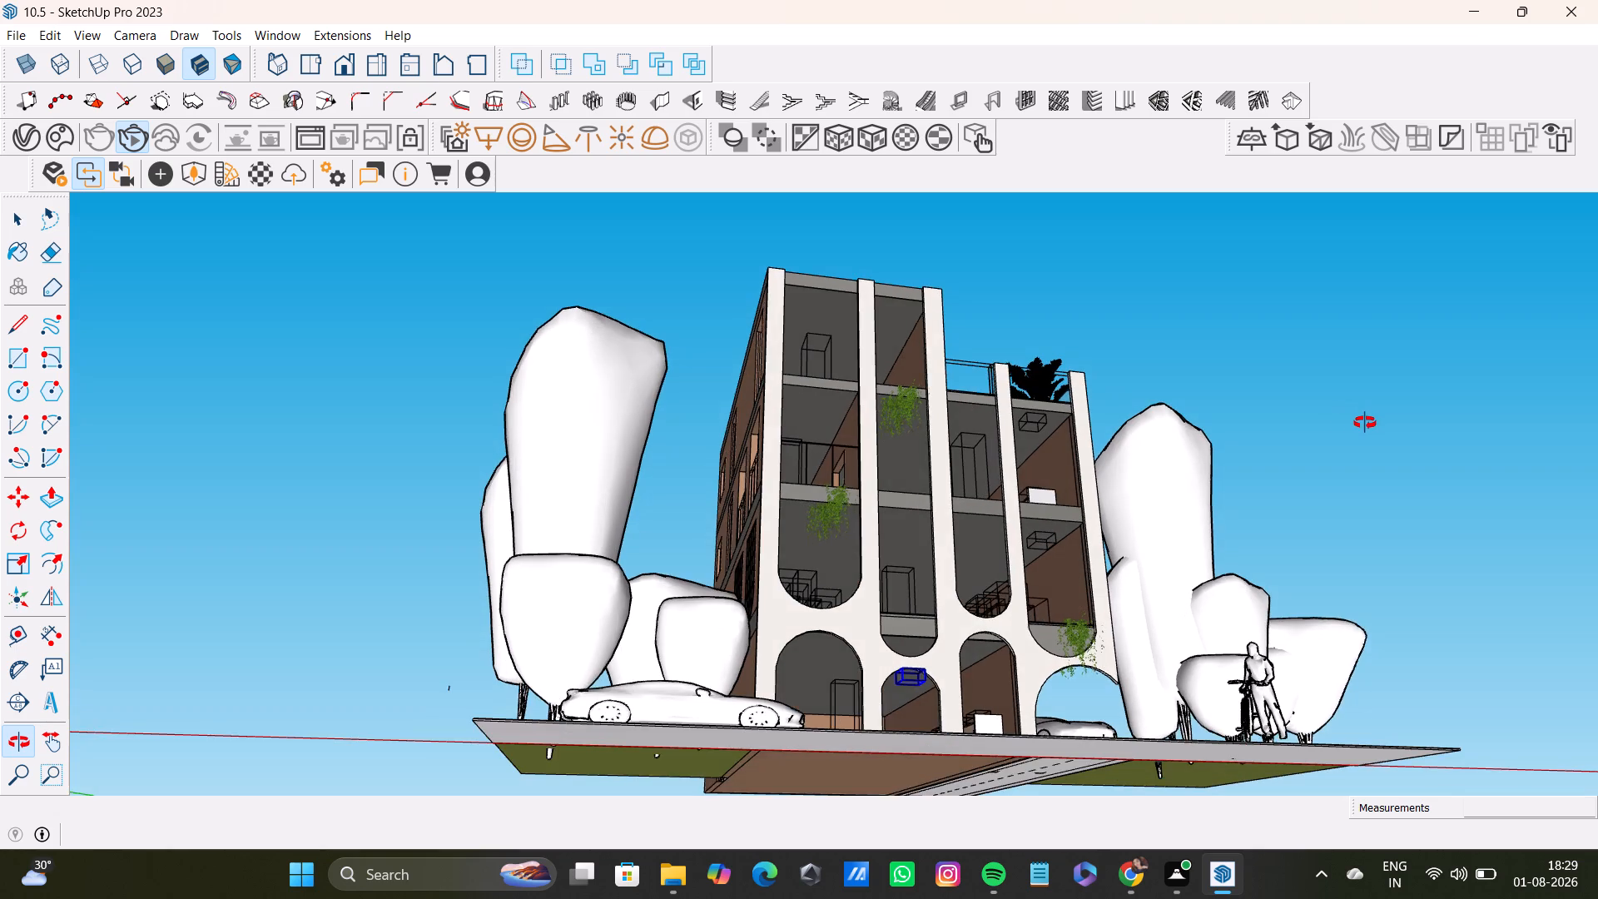
middle_click_drag(1365, 423, 1417, 471)
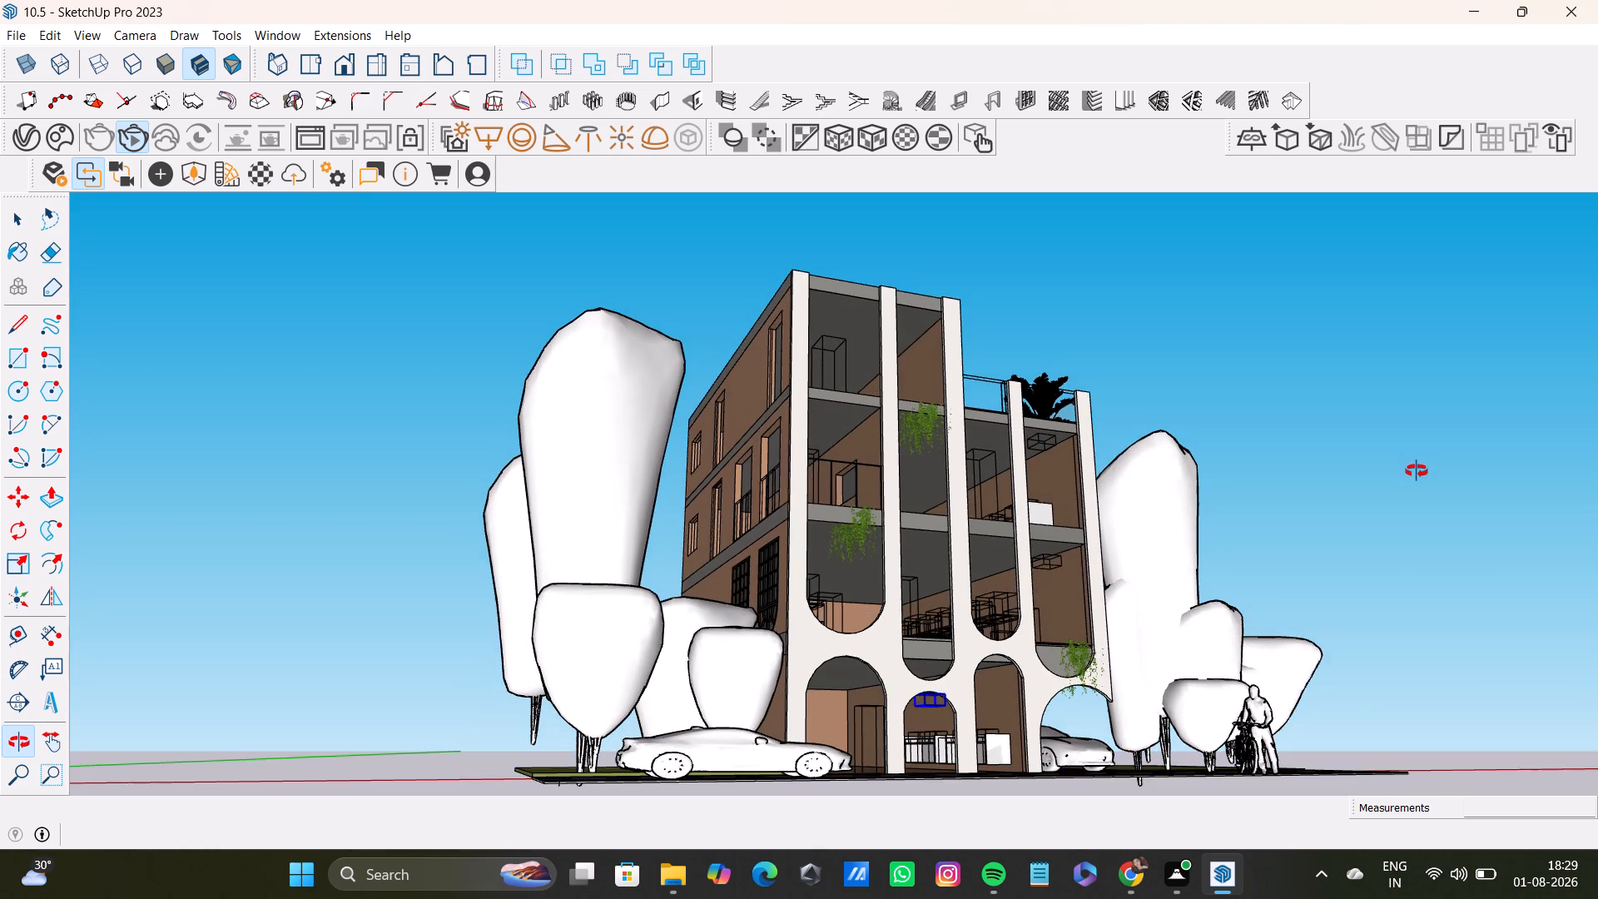
middle_click_drag(1417, 471, 1419, 472)
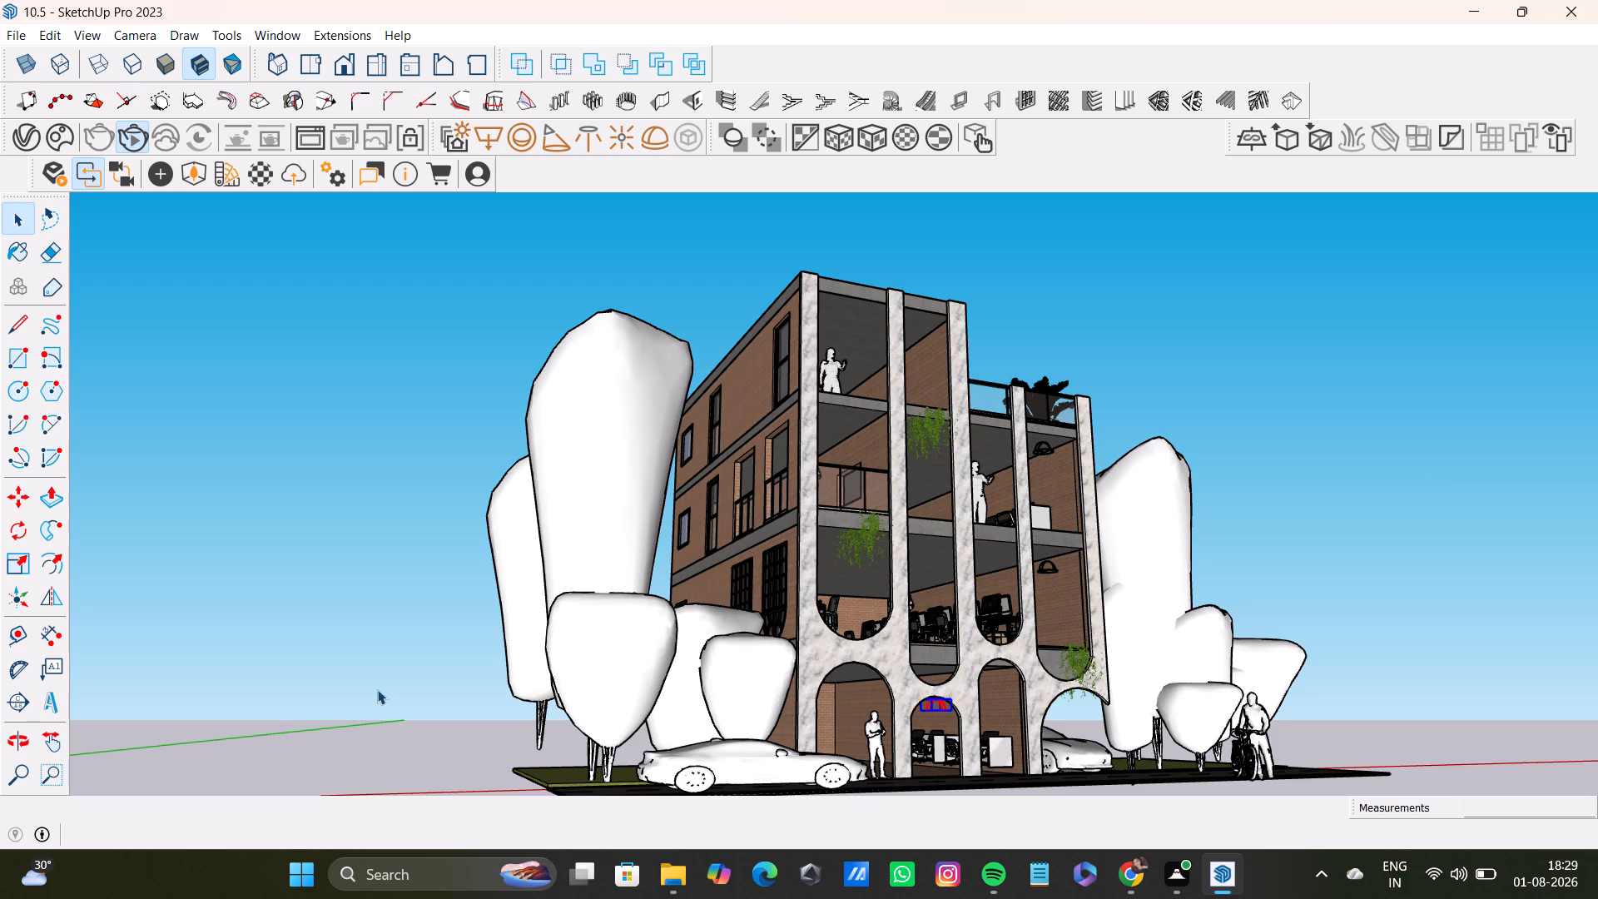
left_click(130, 137)
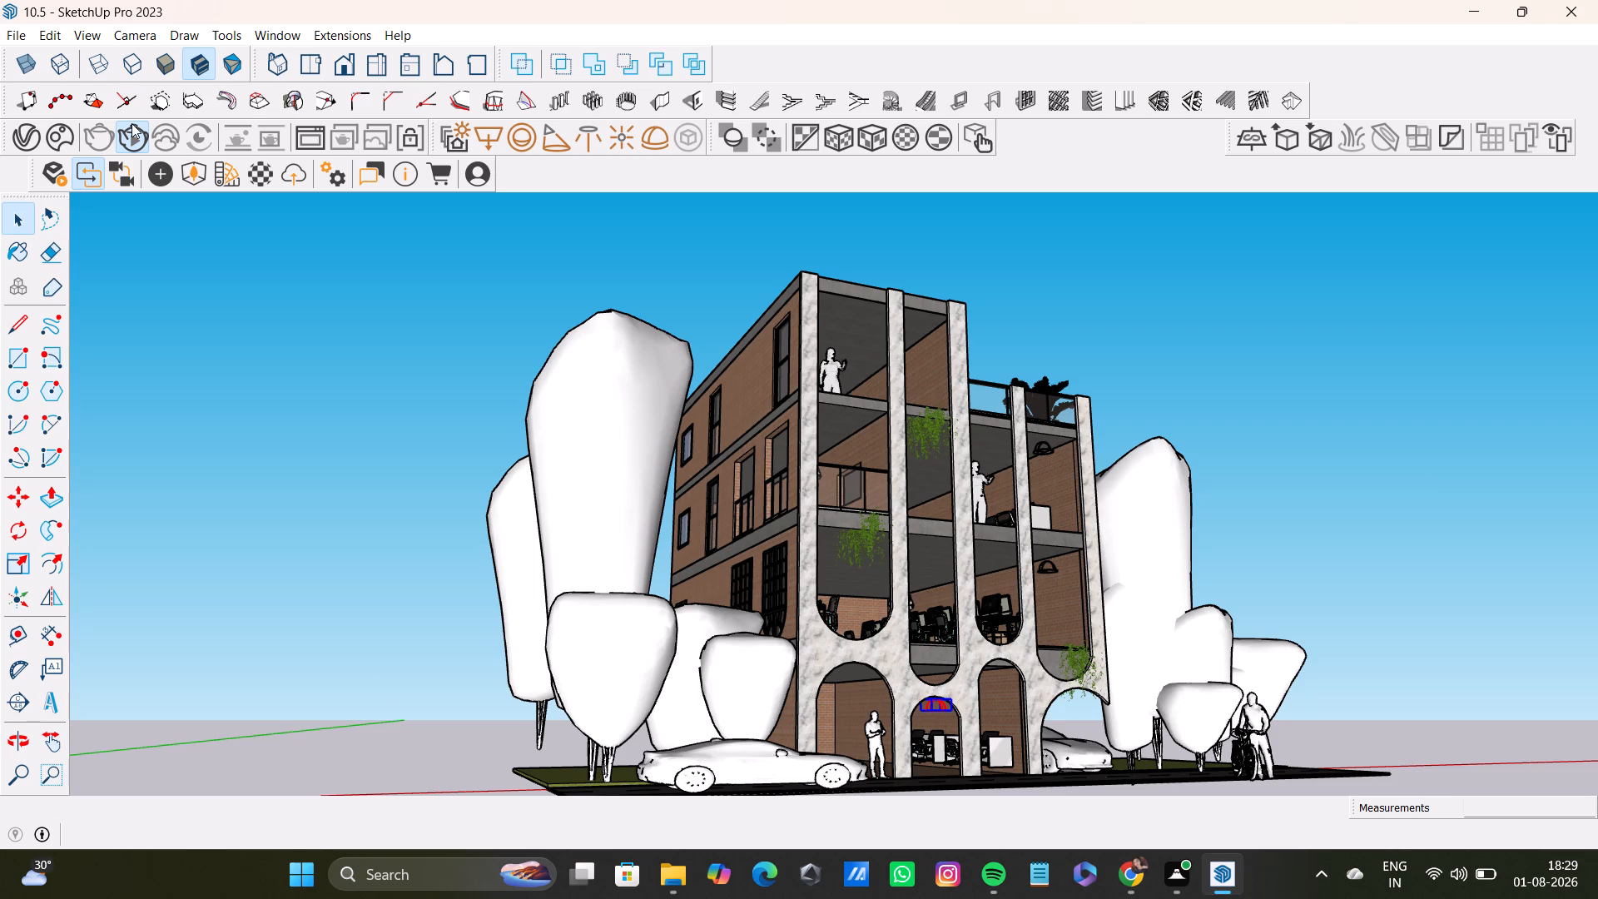
left_click(132, 123)
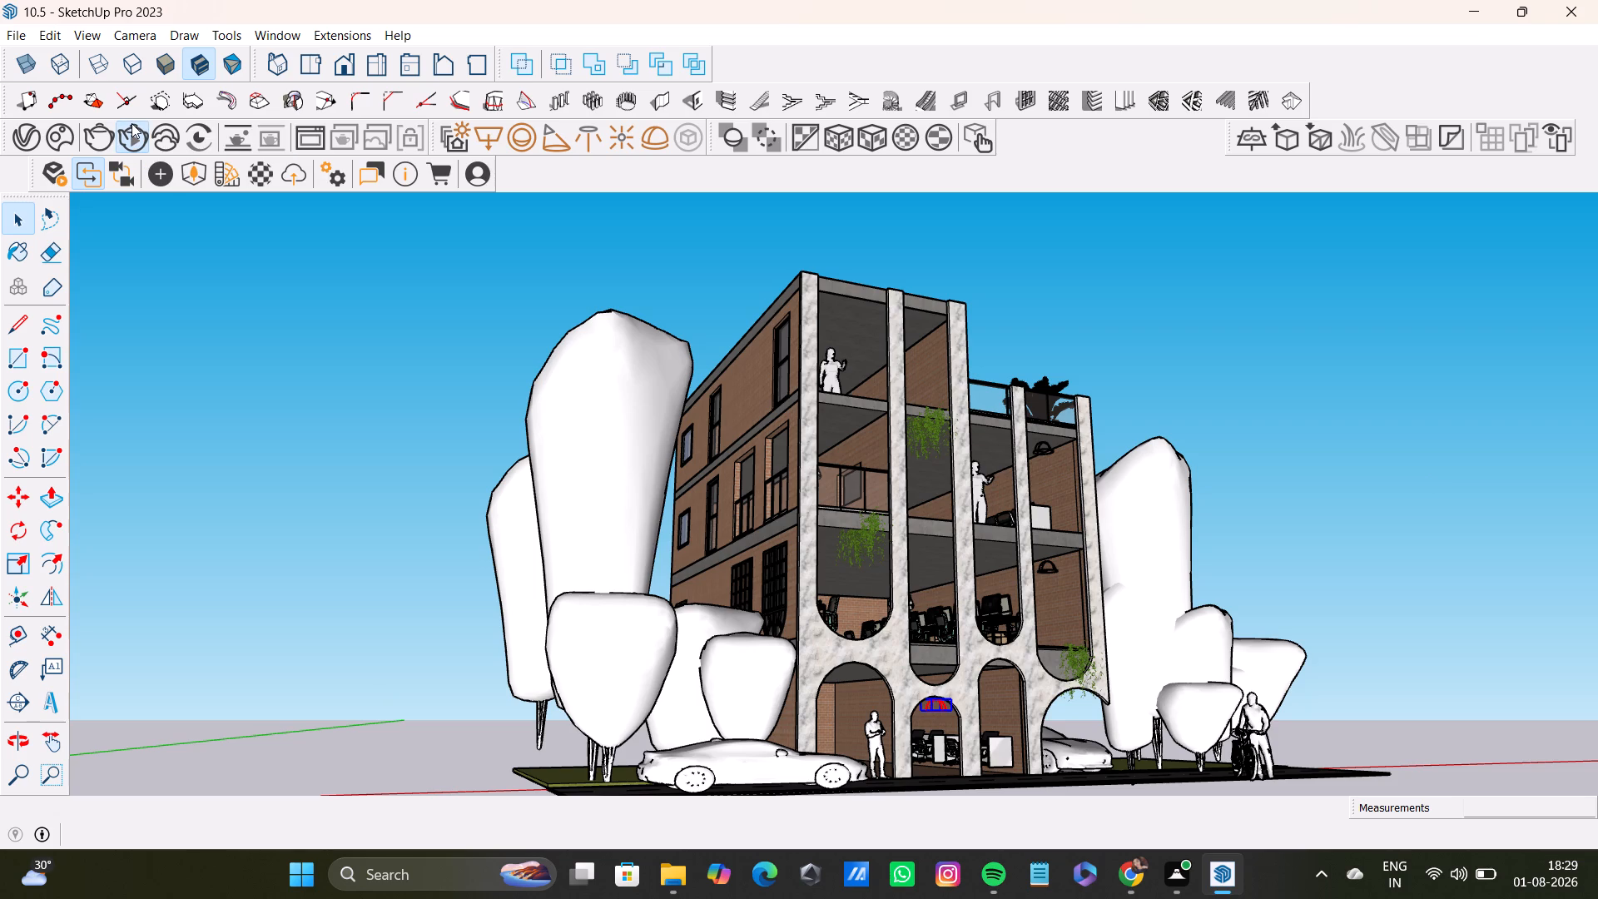
left_click(132, 144)
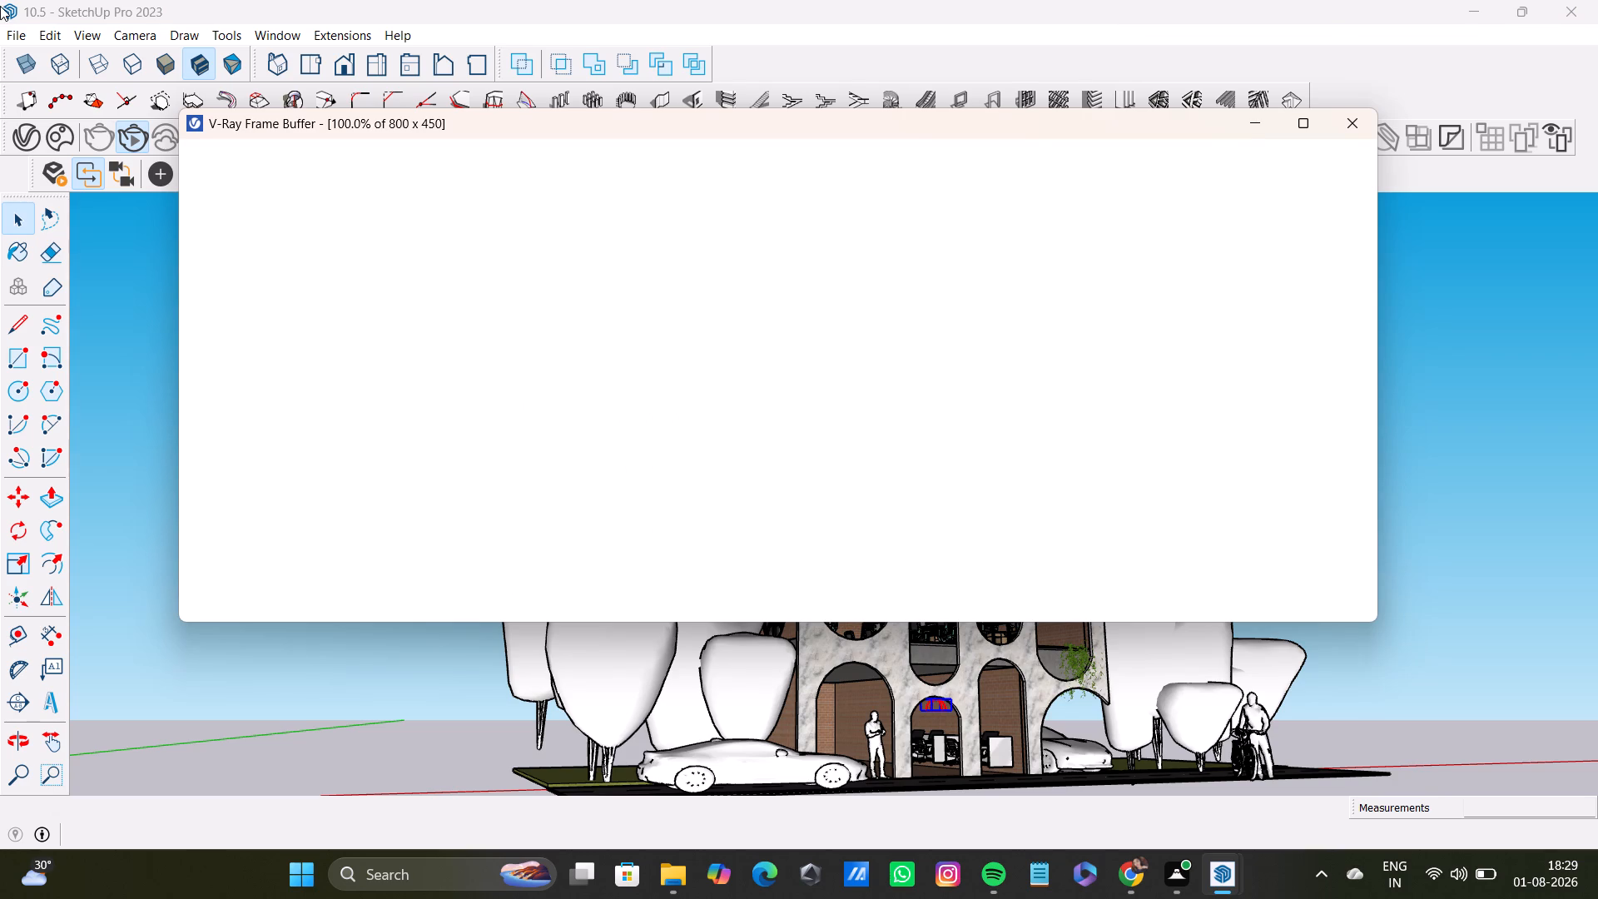
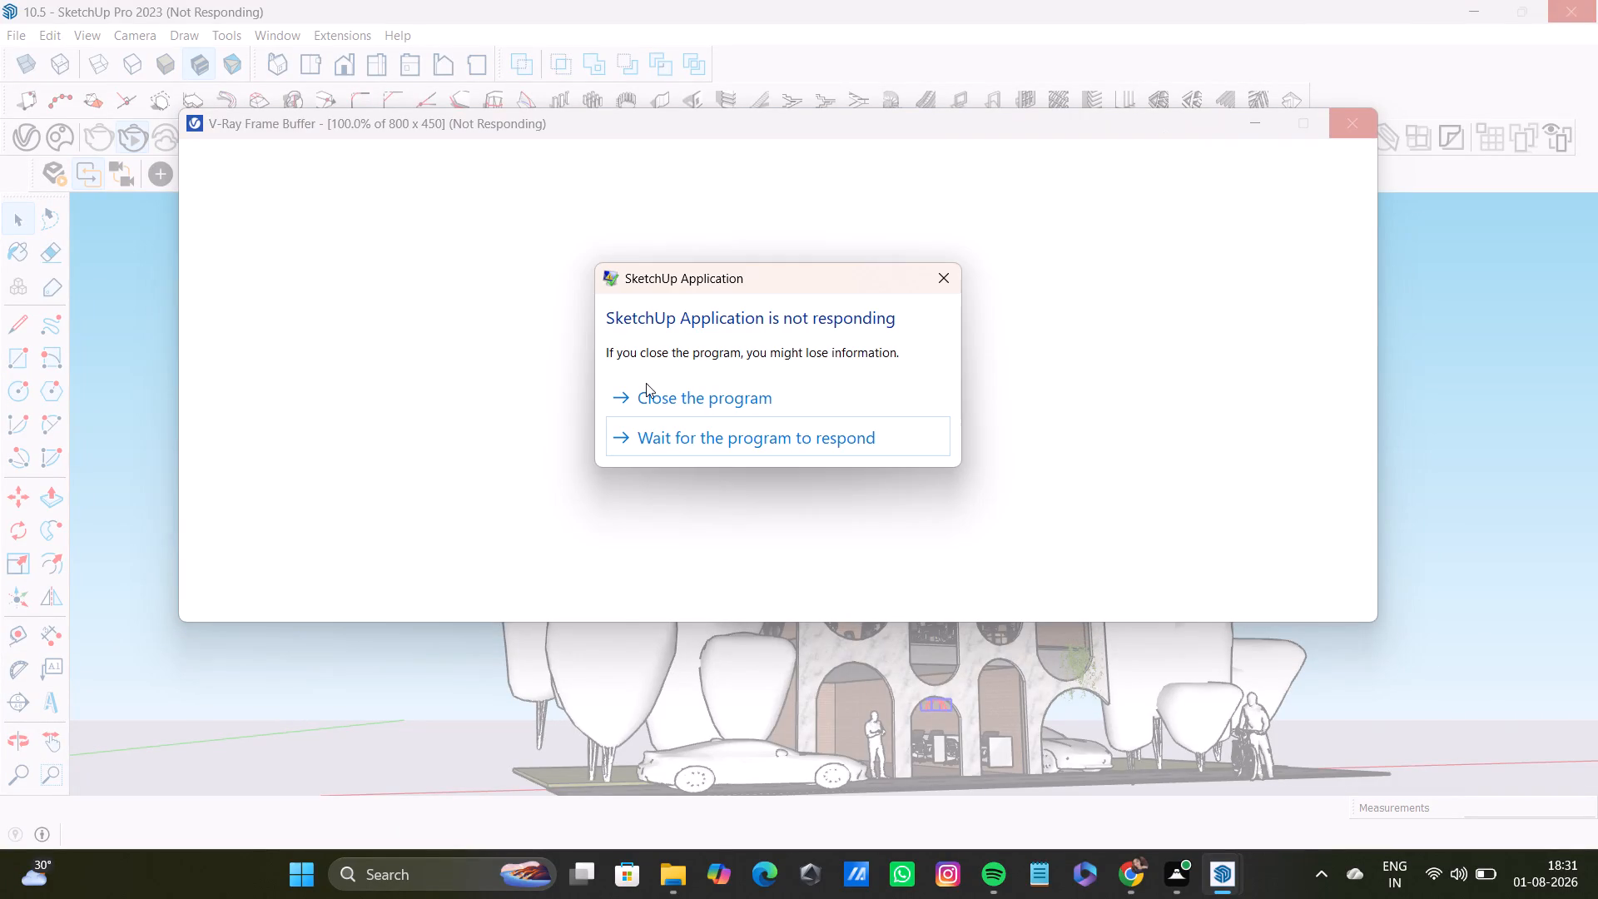
Force the unresponsive SketchUp application to close.
left_click(679, 410)
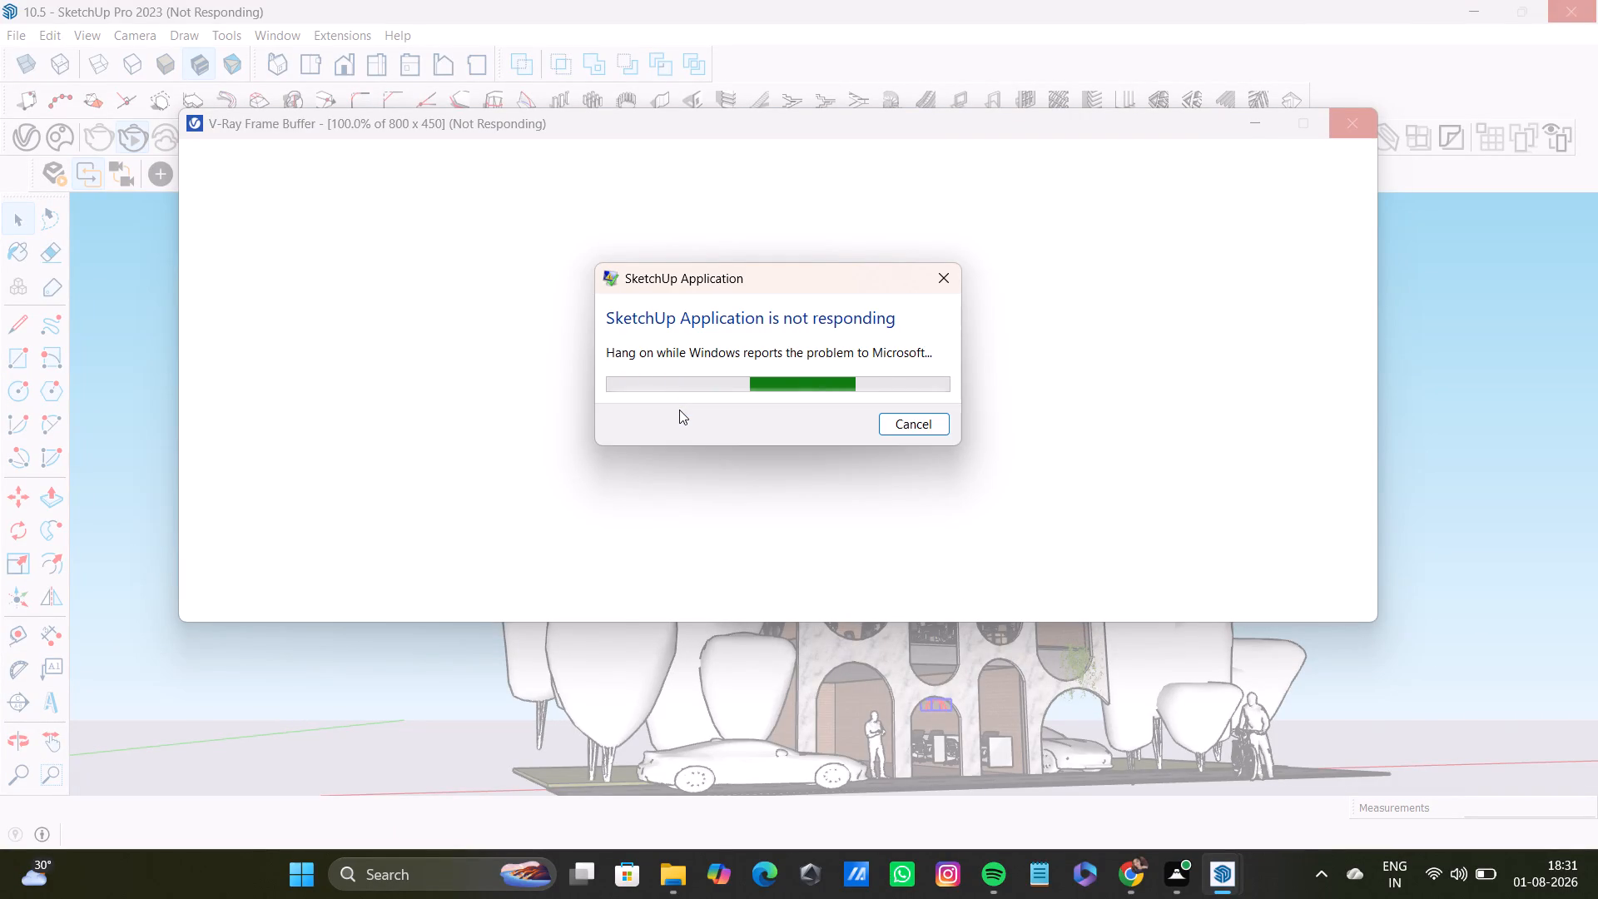
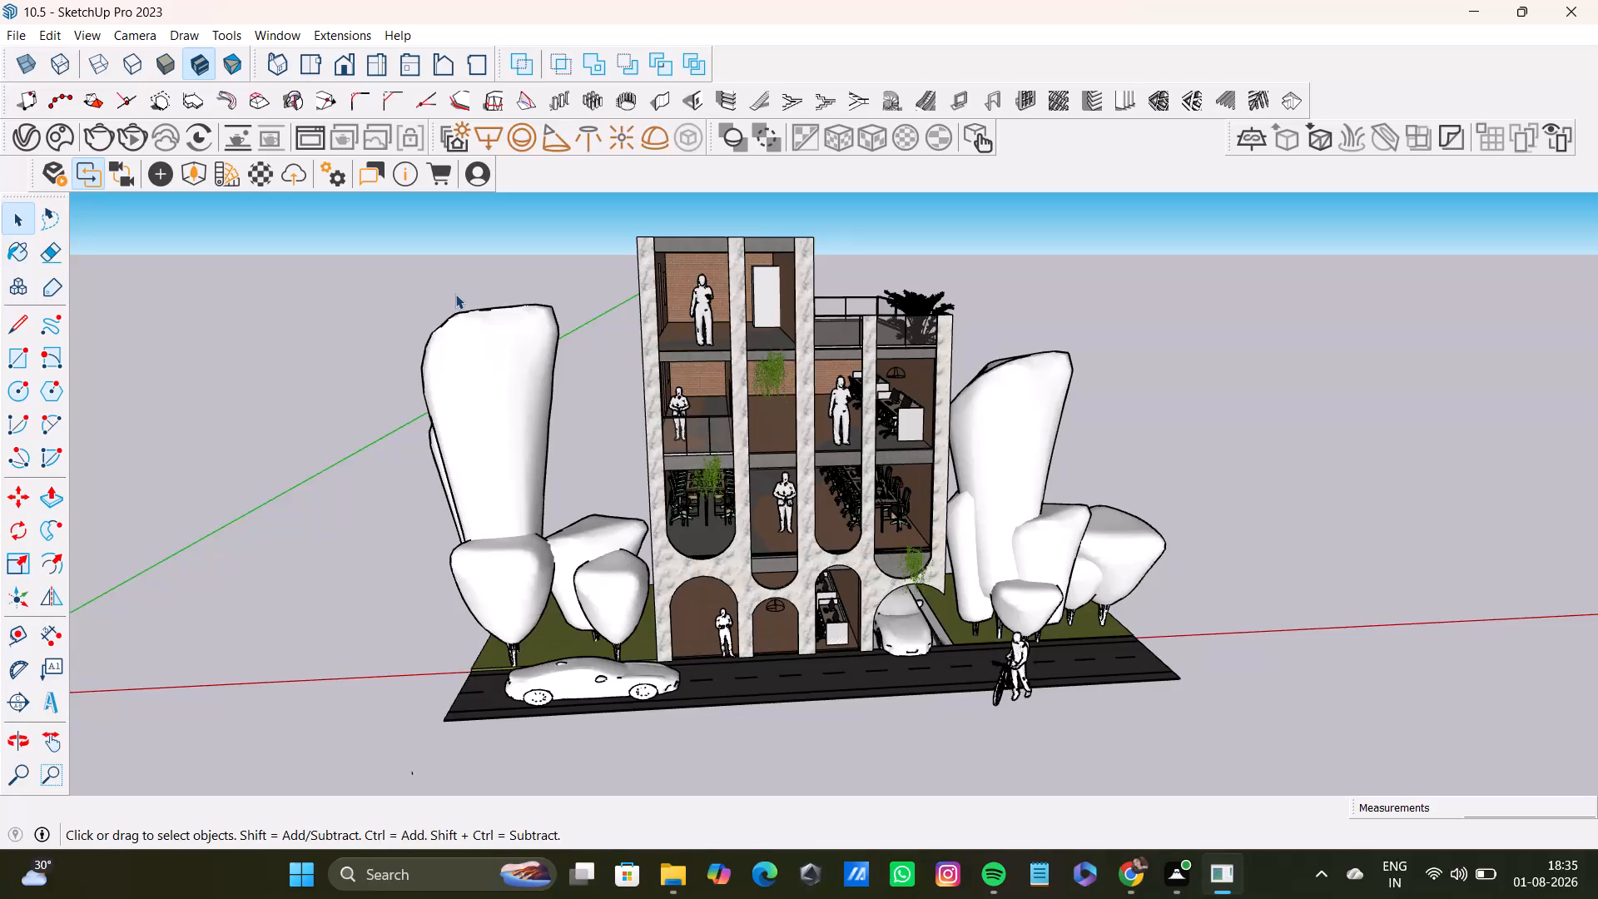
Save the reopened building model.
key("ctrl+s")
key("ctrl+s")
key("ctrl+s")
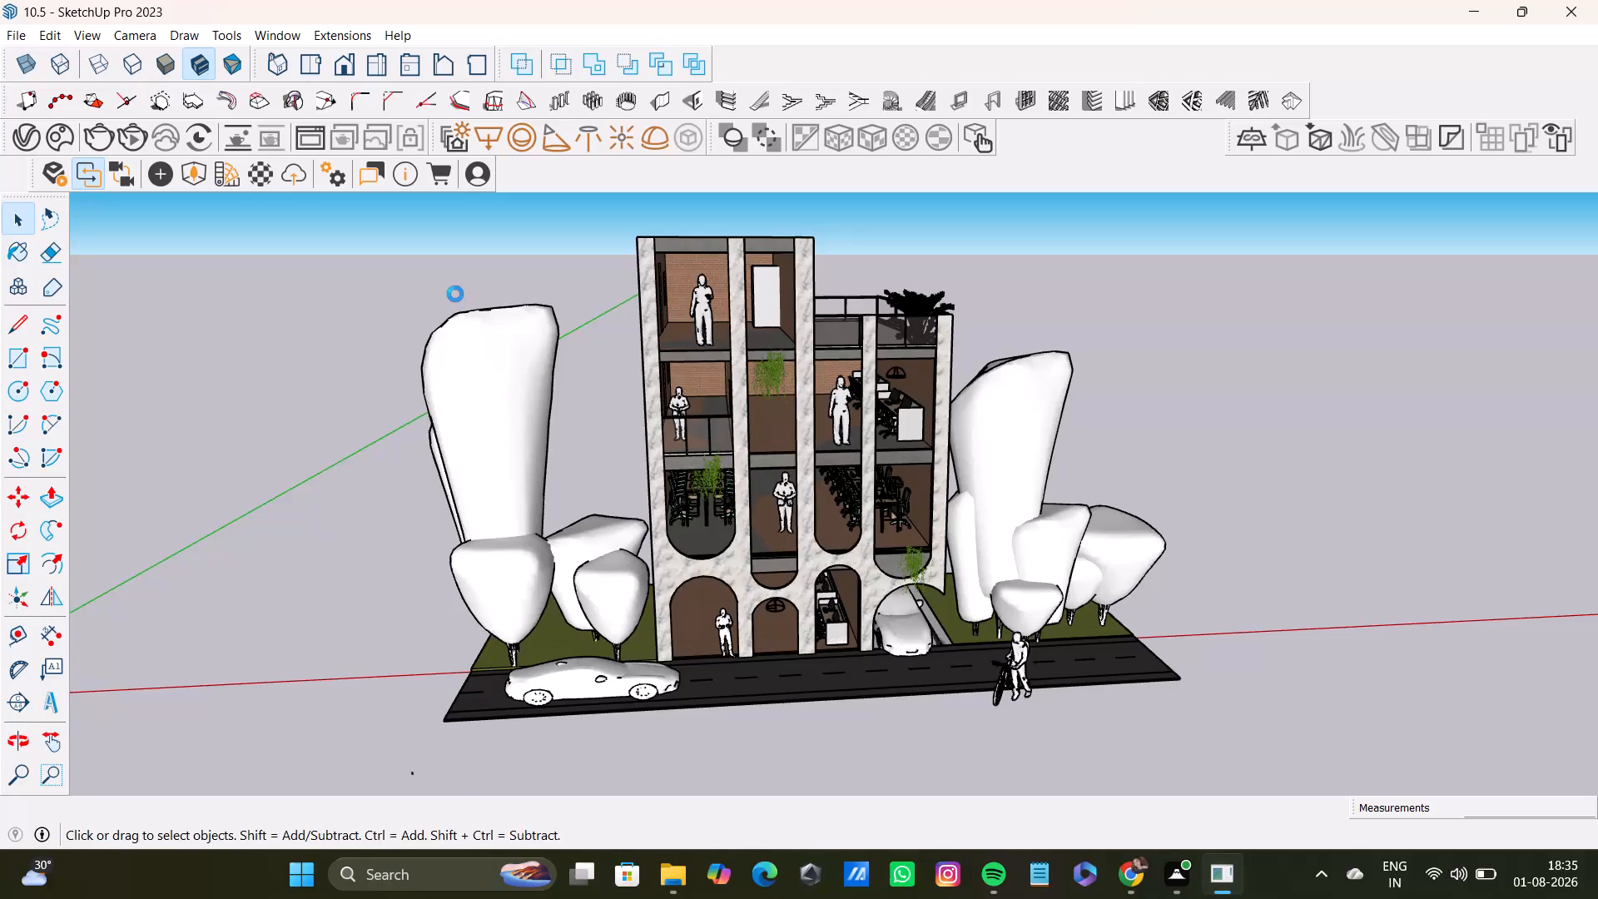
key("ctrl+shift+s")
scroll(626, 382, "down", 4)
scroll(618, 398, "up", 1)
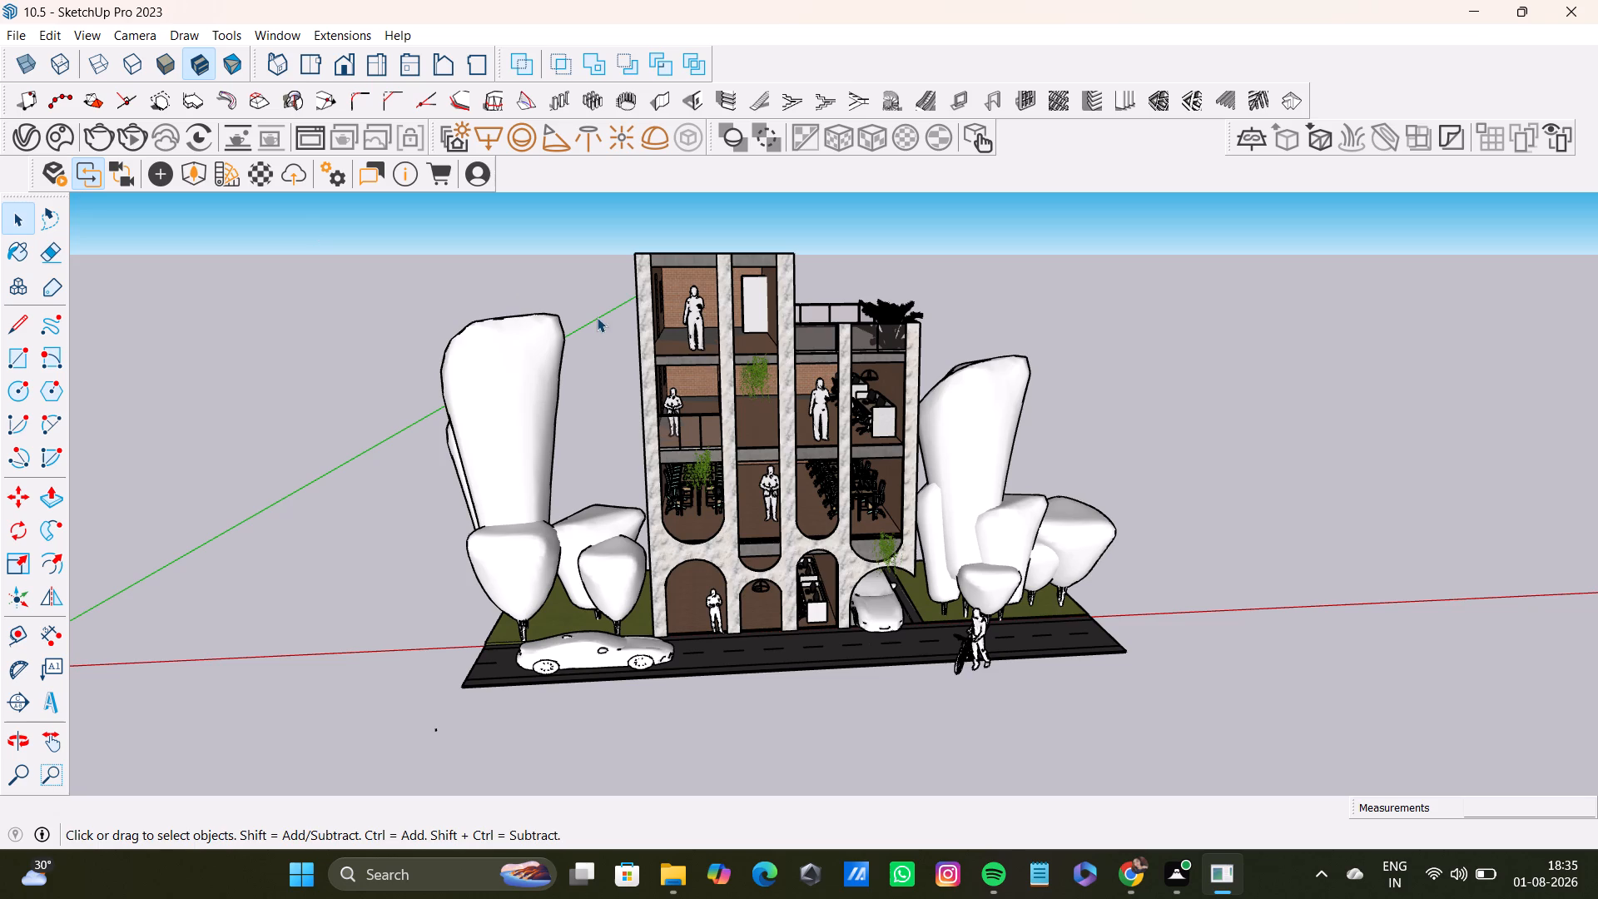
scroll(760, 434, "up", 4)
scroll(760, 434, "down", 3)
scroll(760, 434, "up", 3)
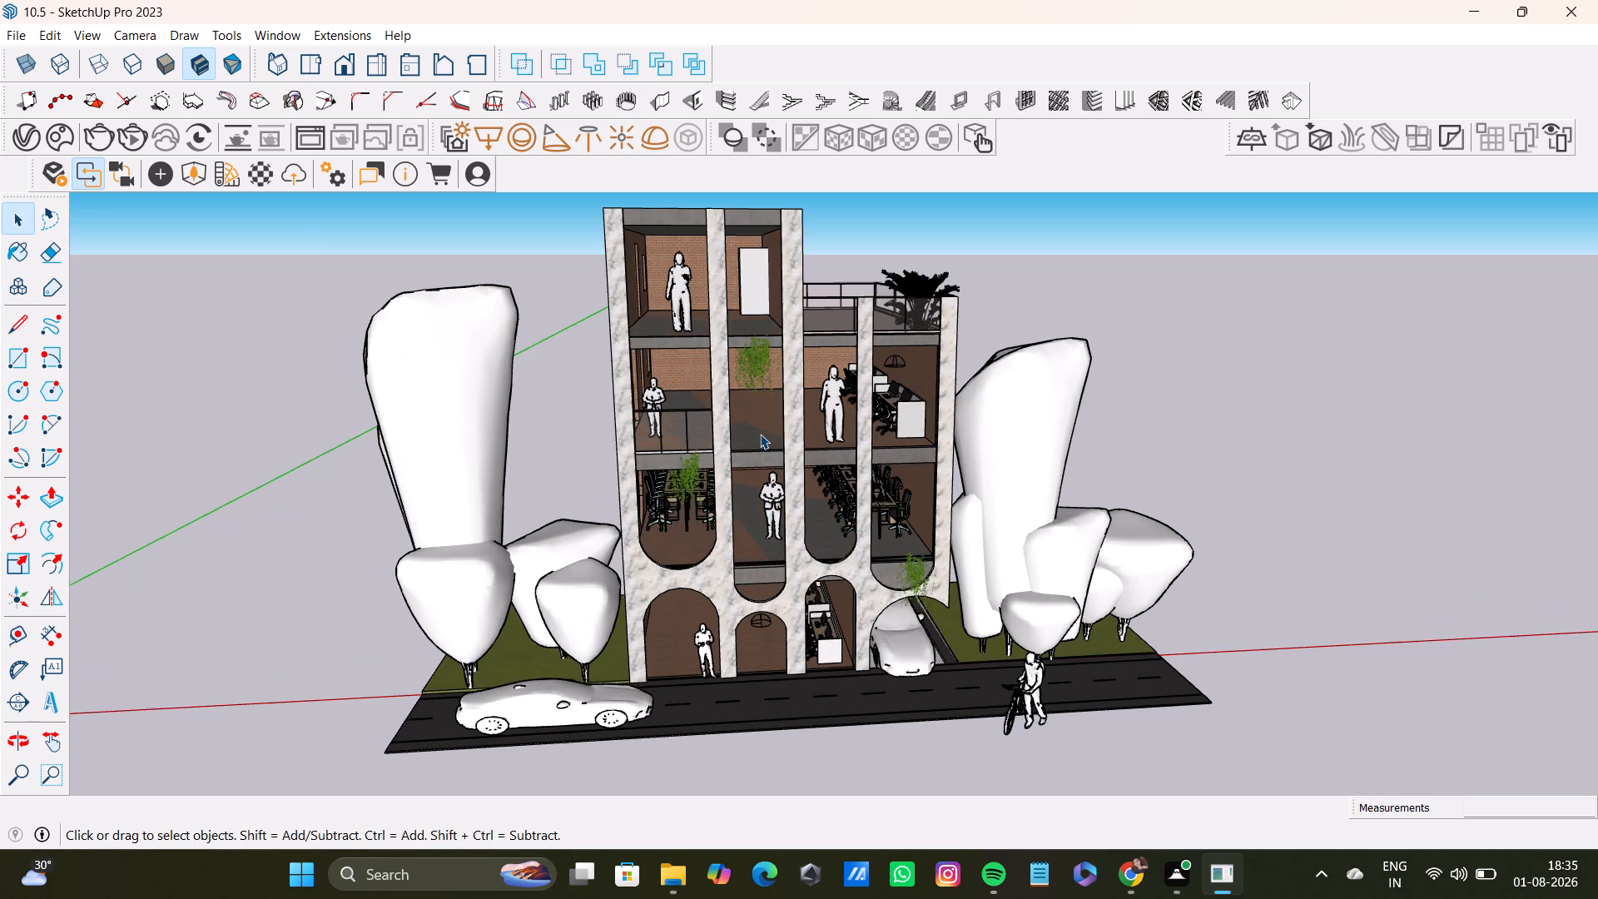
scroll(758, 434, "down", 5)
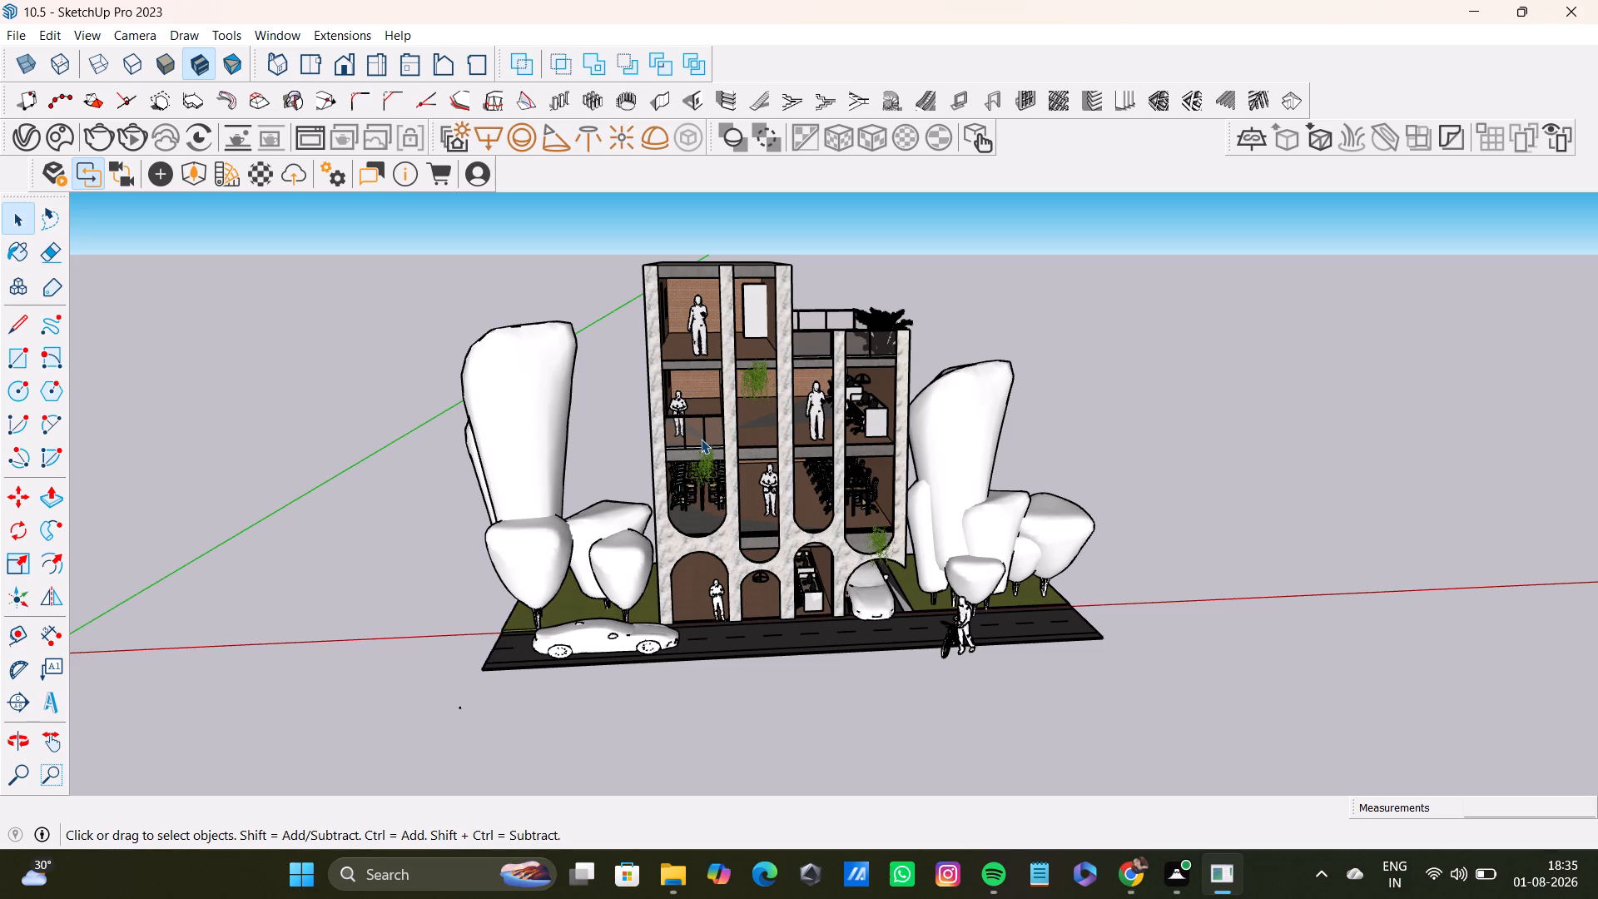
Save a copy of the model to the Desktop as a SketchUp model named 10.5.
left_click(6, 31)
left_click(104, 143)
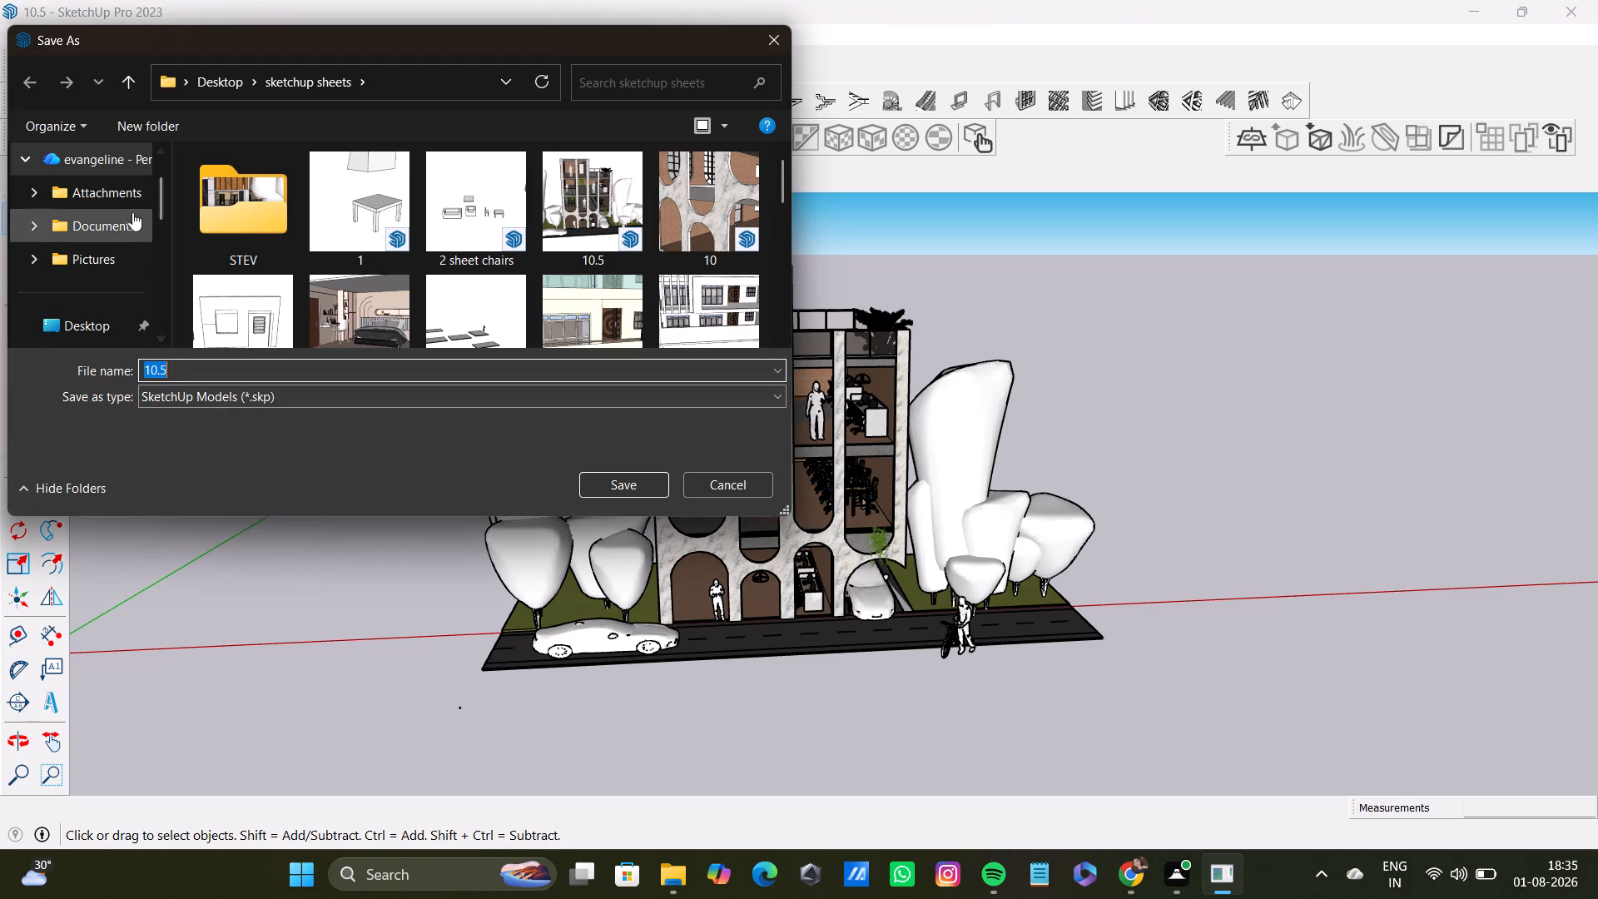
scroll(111, 255, "down", 1)
left_click(102, 231)
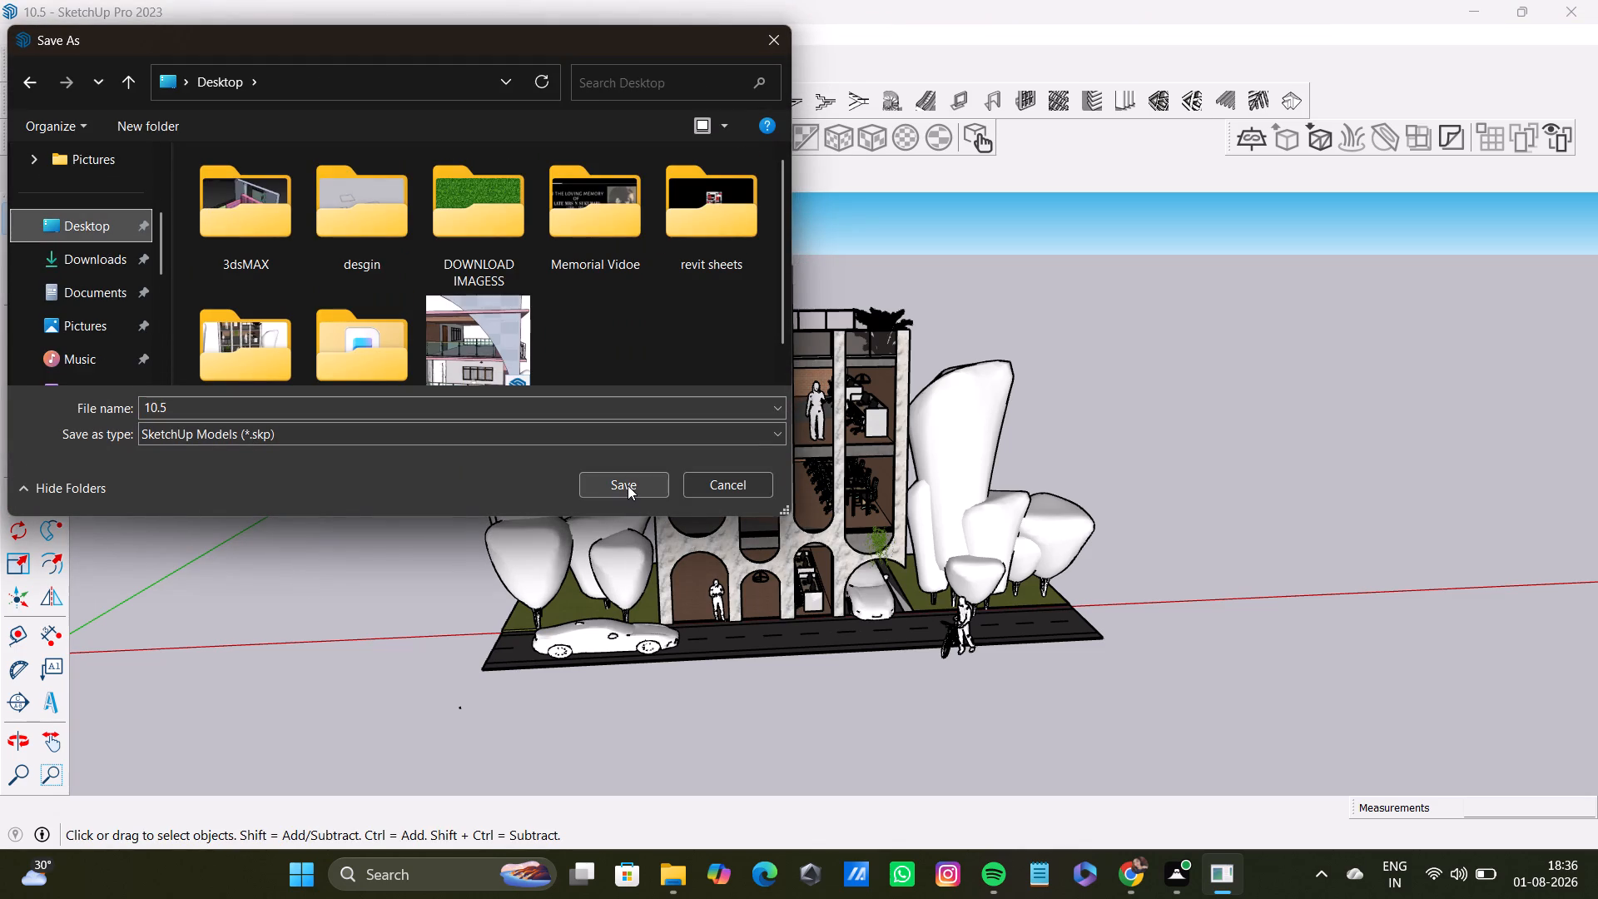
left_click(627, 484)
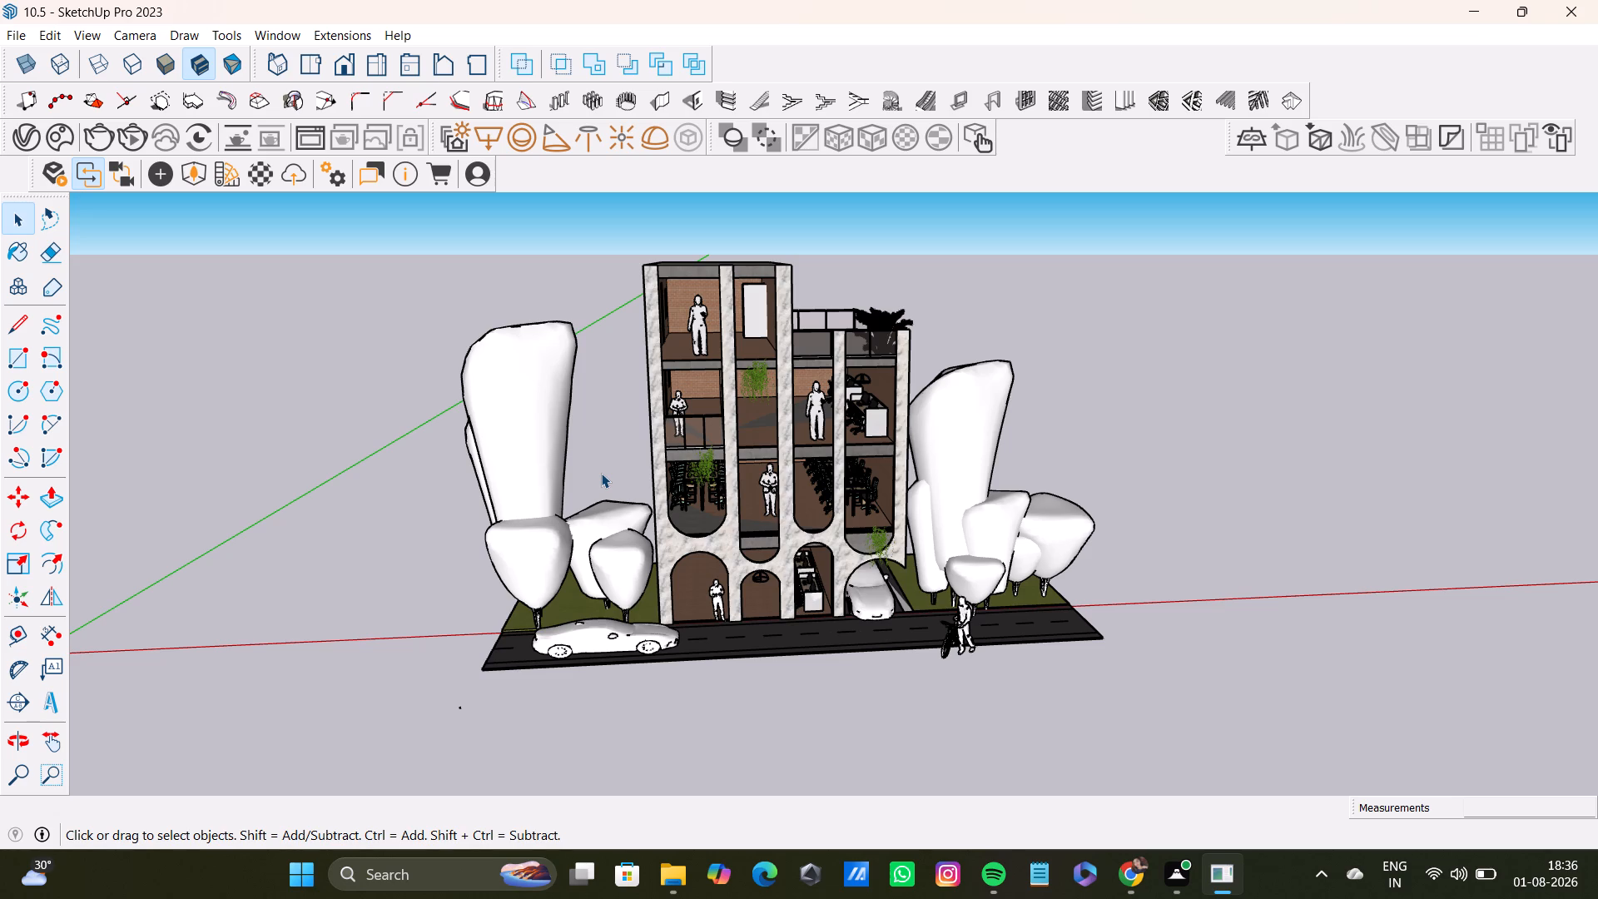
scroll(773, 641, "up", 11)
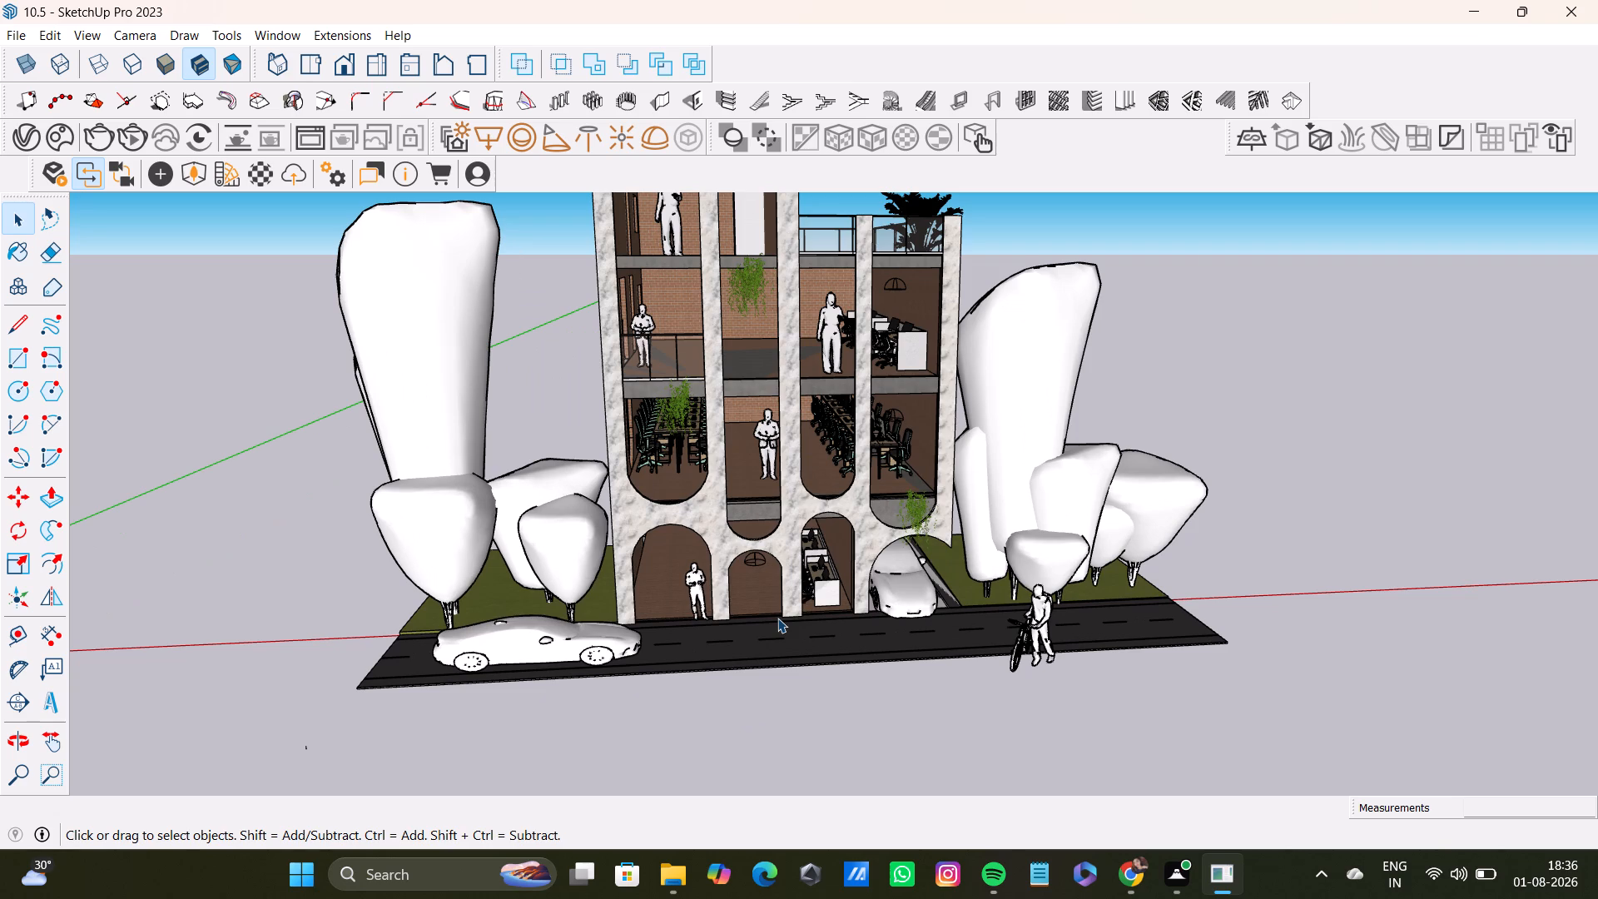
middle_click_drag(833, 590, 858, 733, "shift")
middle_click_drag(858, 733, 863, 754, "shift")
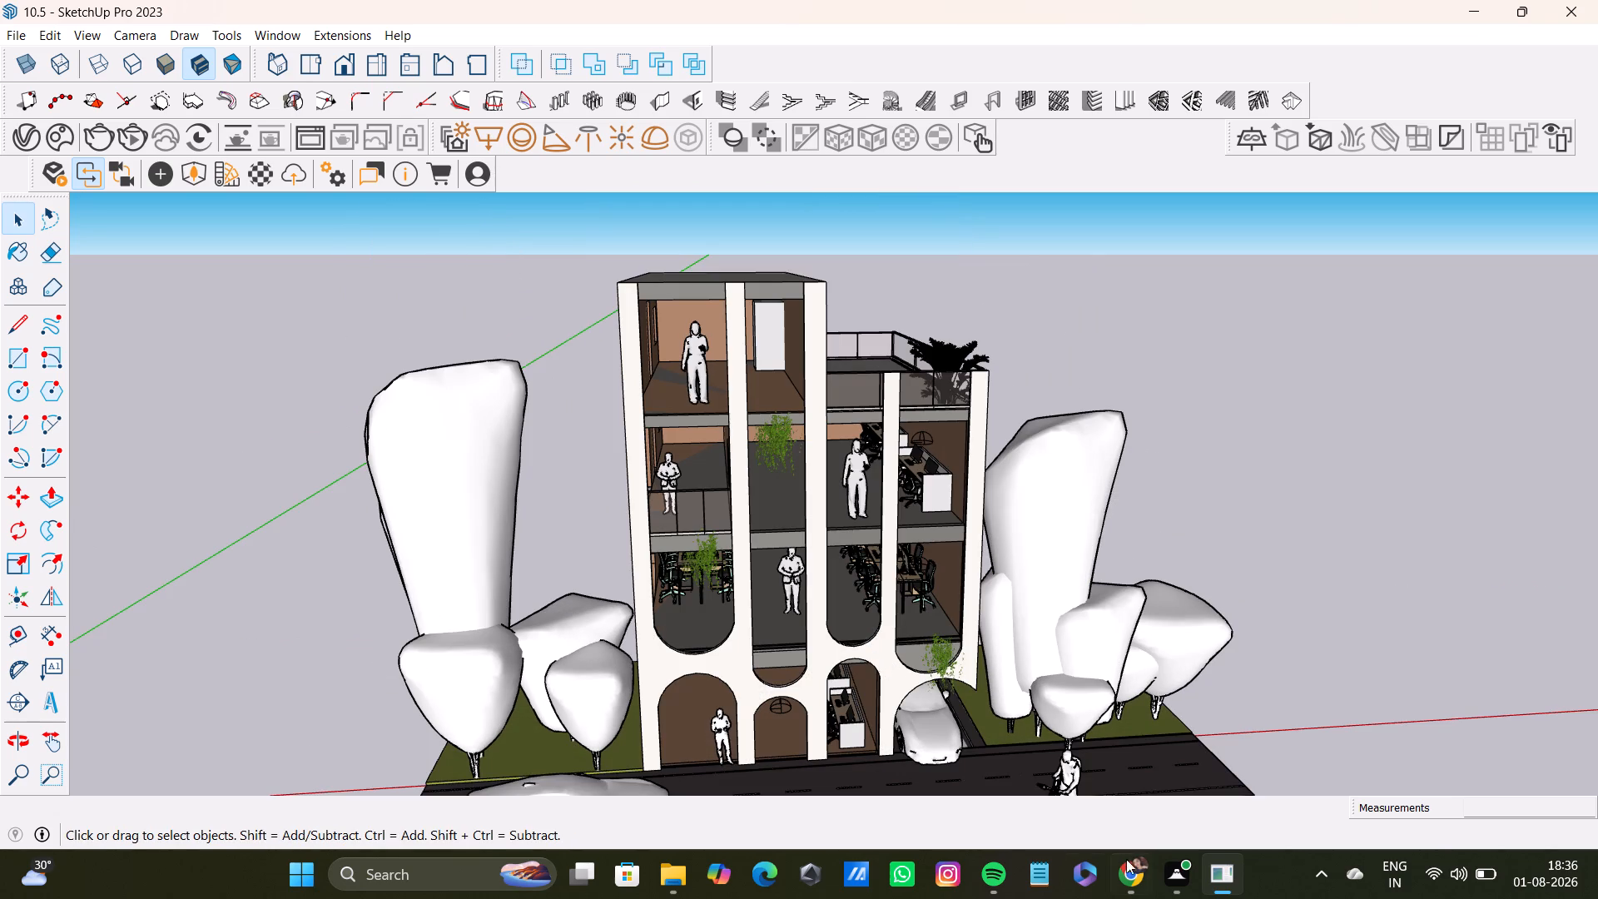
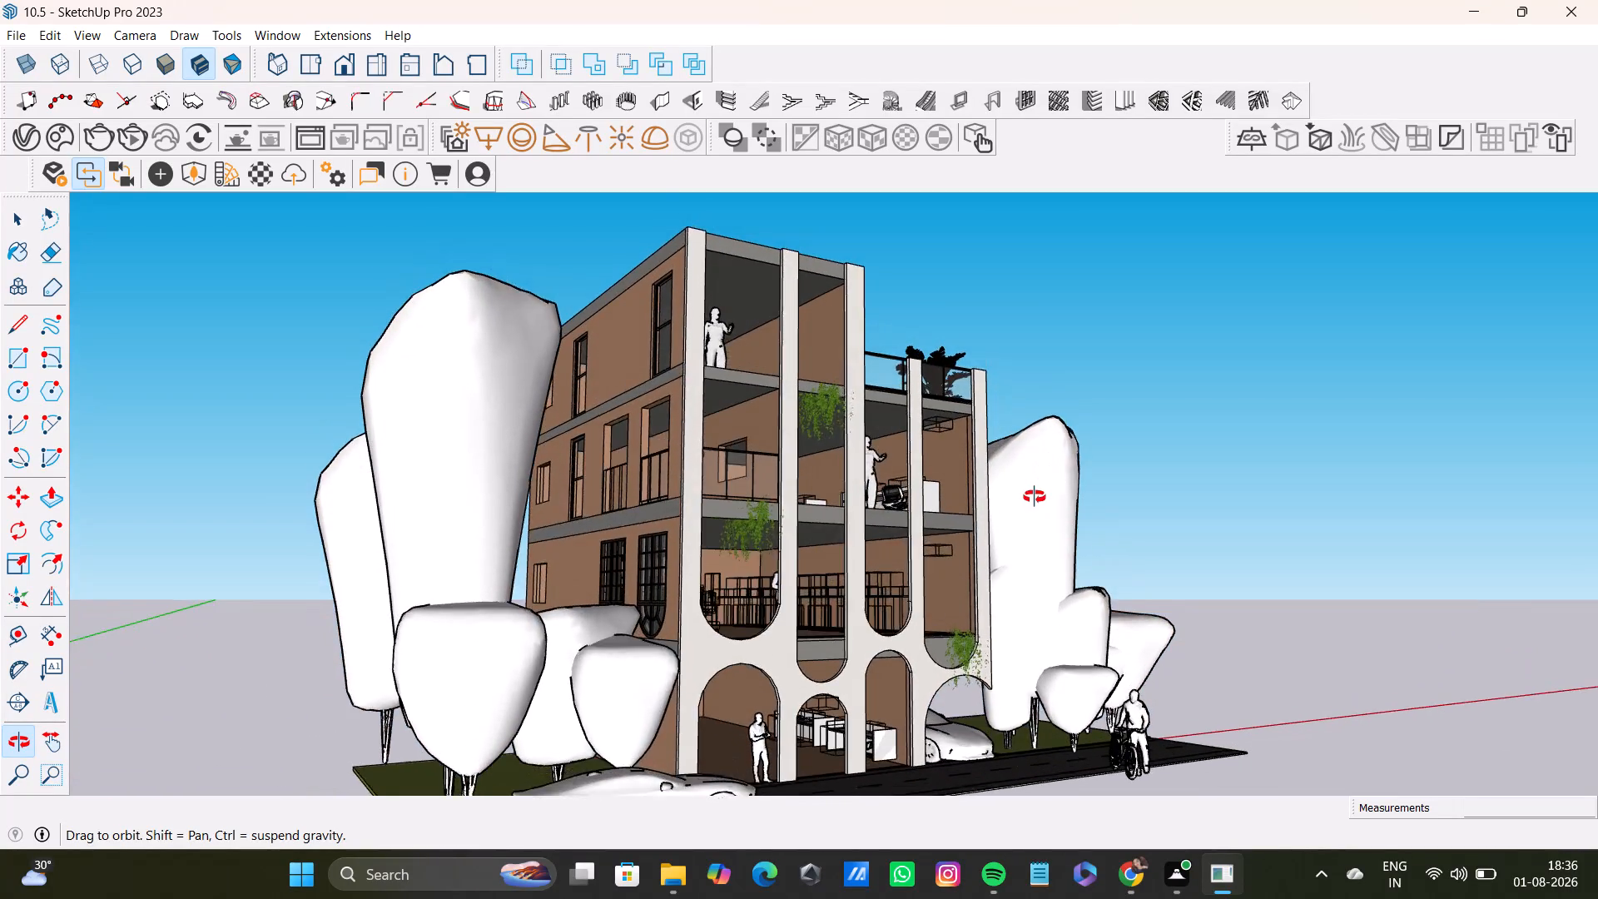
Frame the building's arched facade in perspective and capture a full-screen snip of the model.
middle_click_drag(992, 493, 980, 450, "shift")
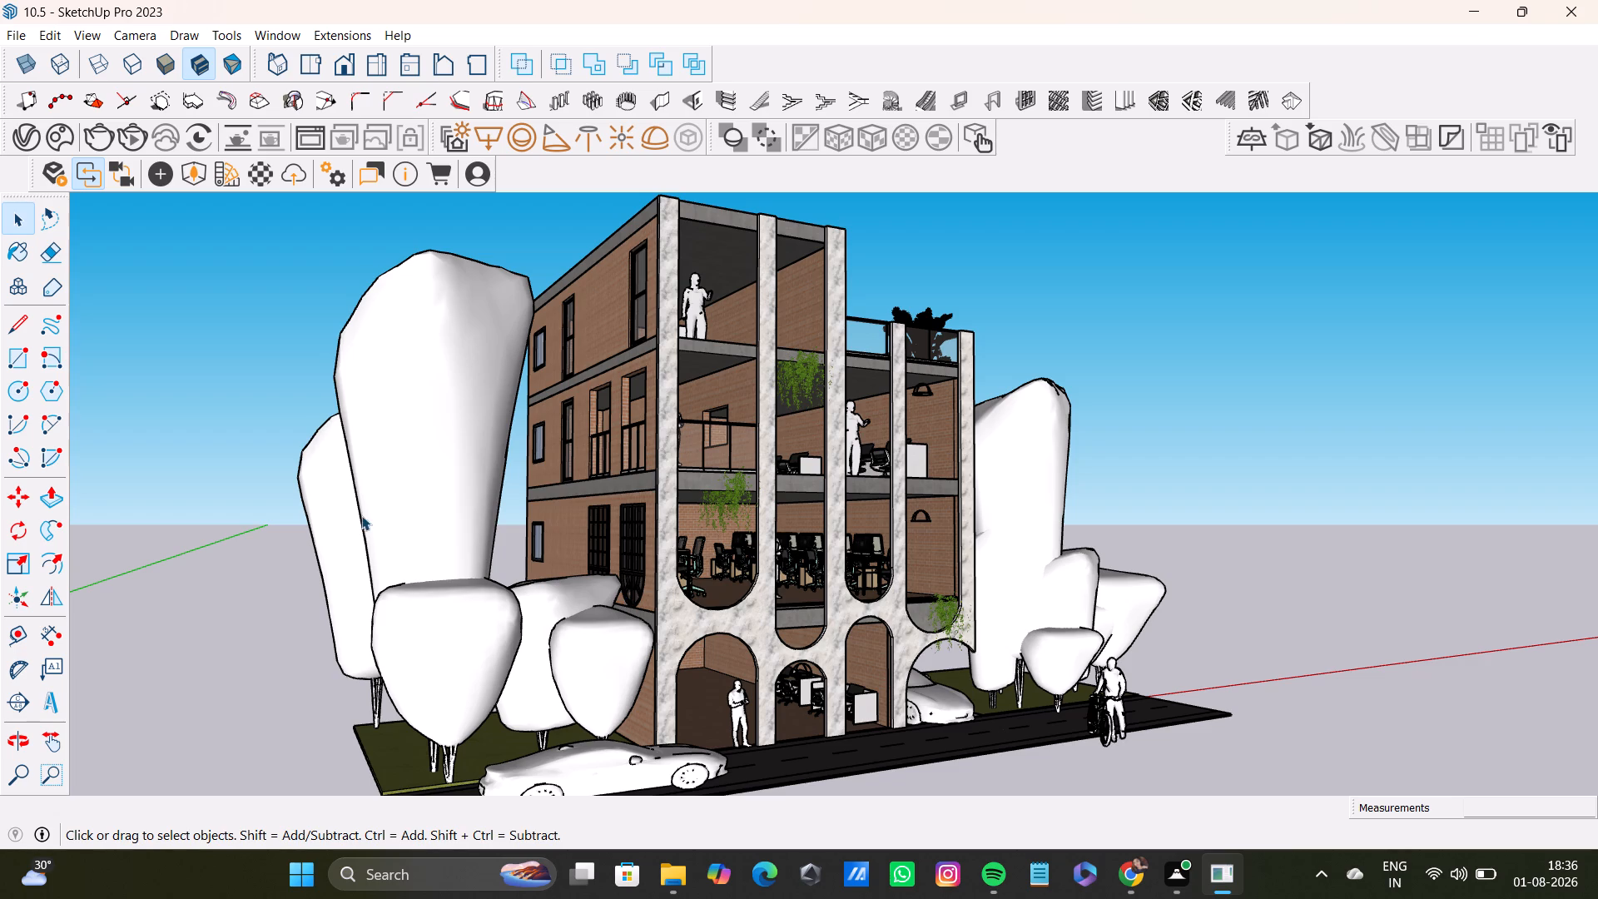
key("Print")
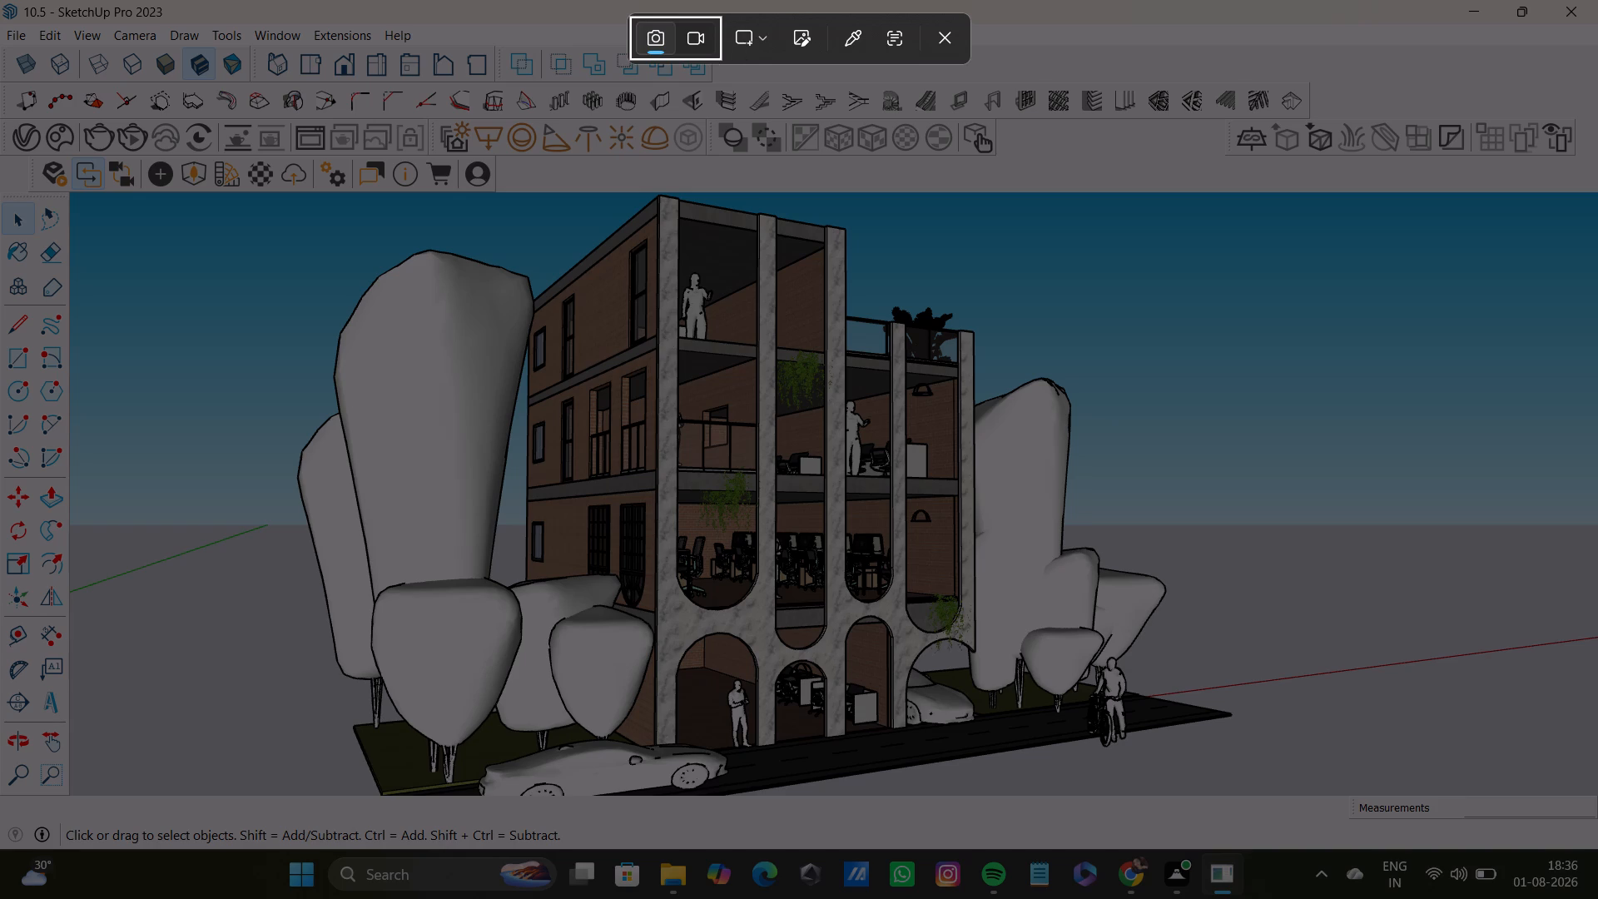
left_click(811, 42)
left_click(742, 42)
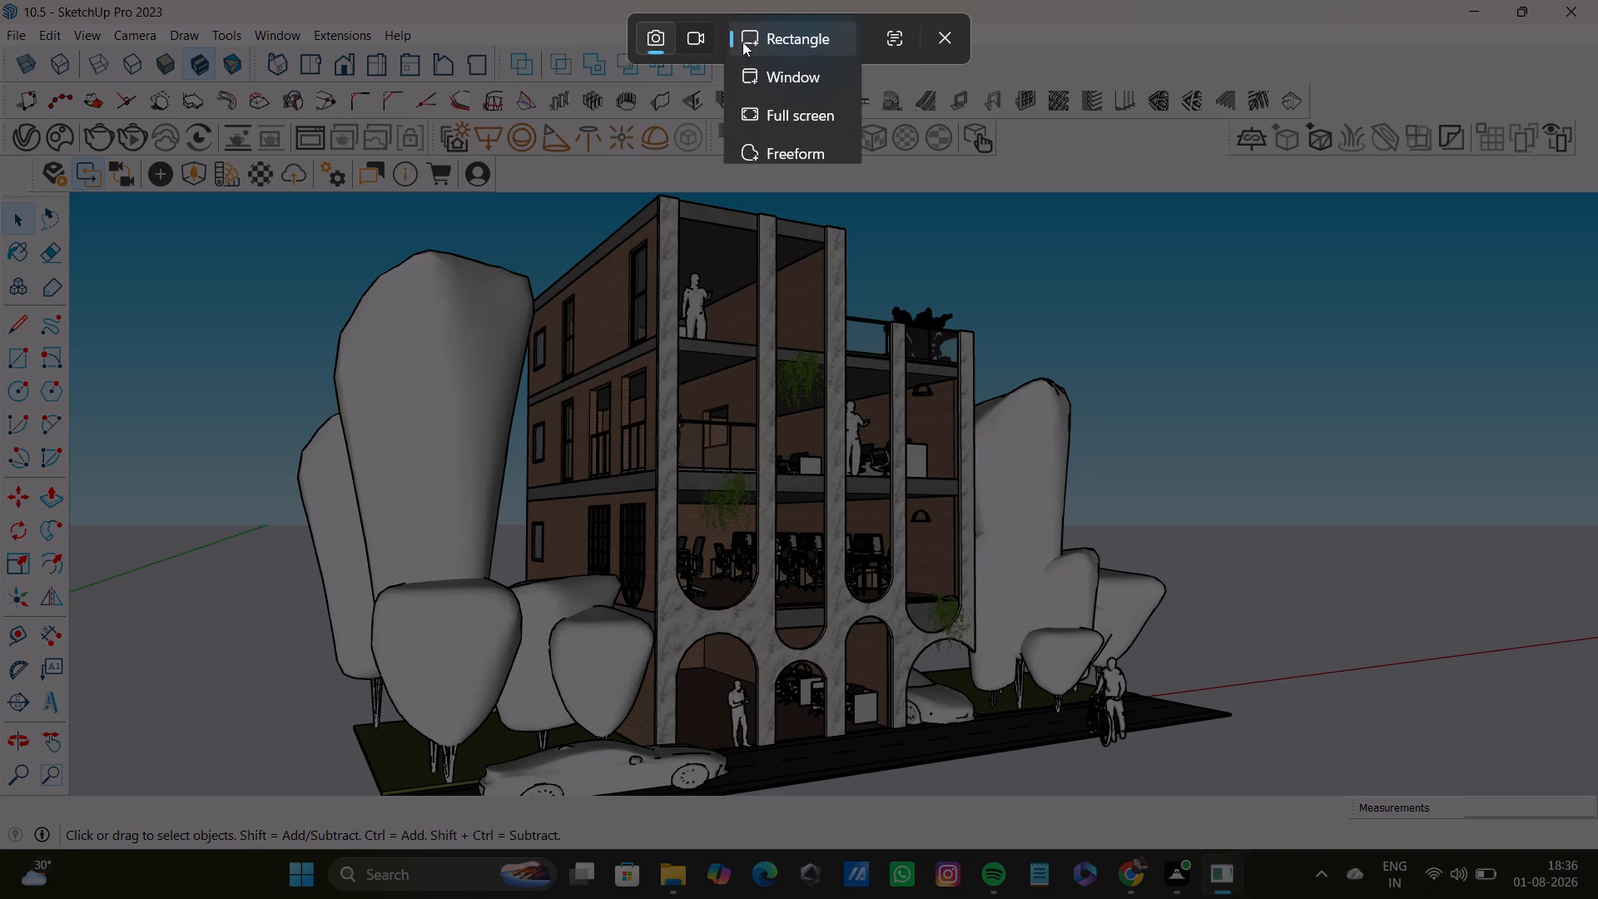
left_click(777, 116)
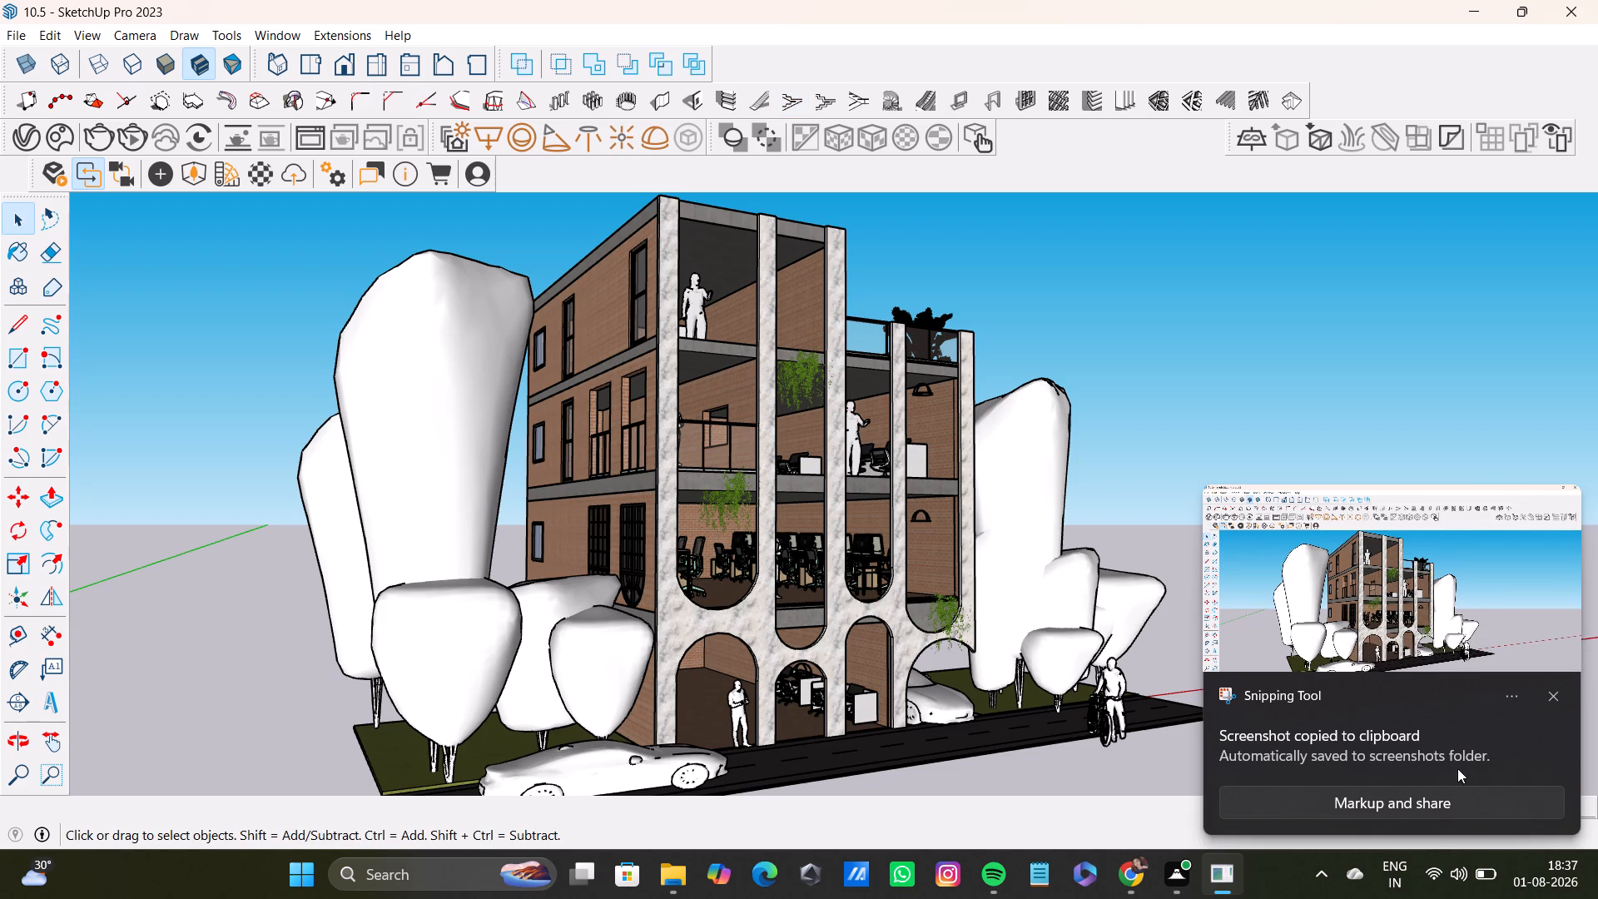
left_click(1396, 351)
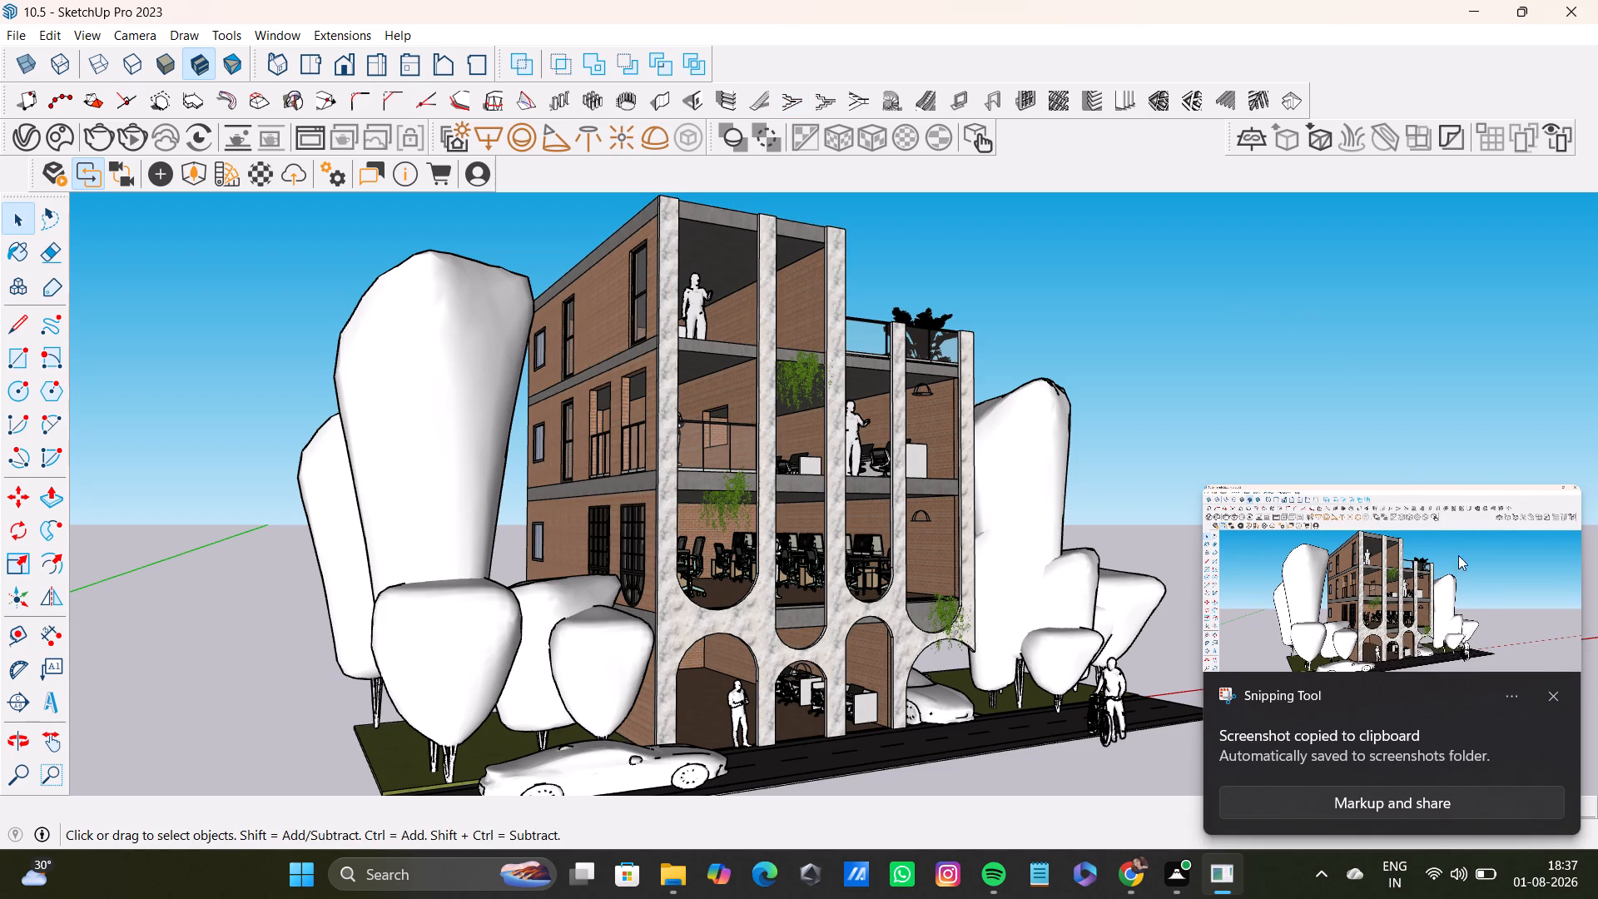
left_click(1049, 291)
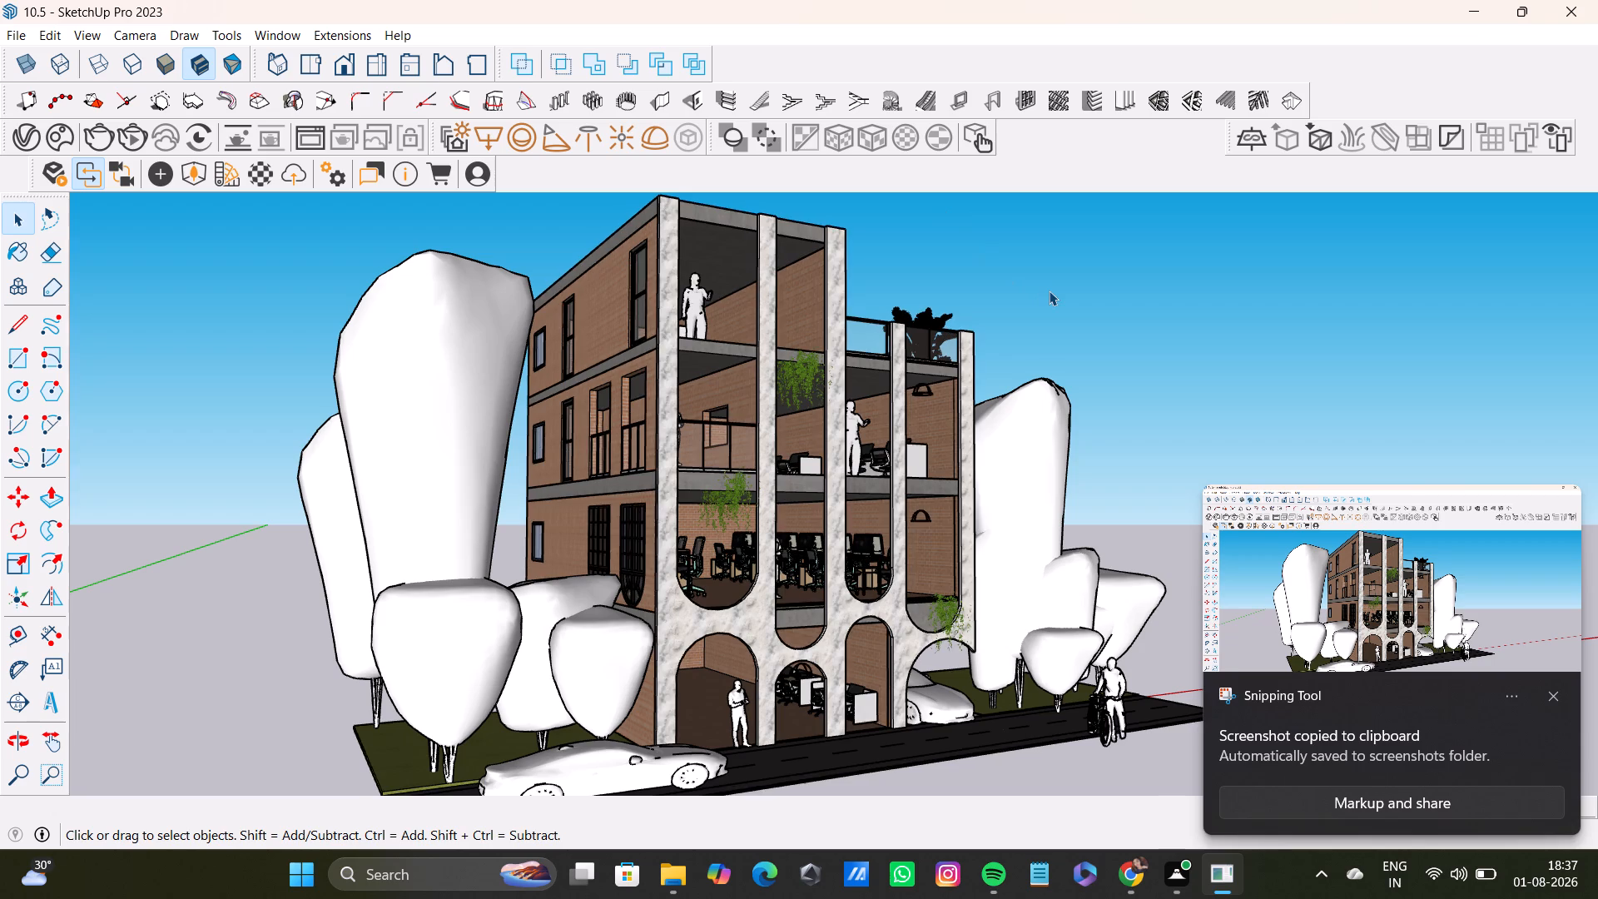
left_click(1478, 444)
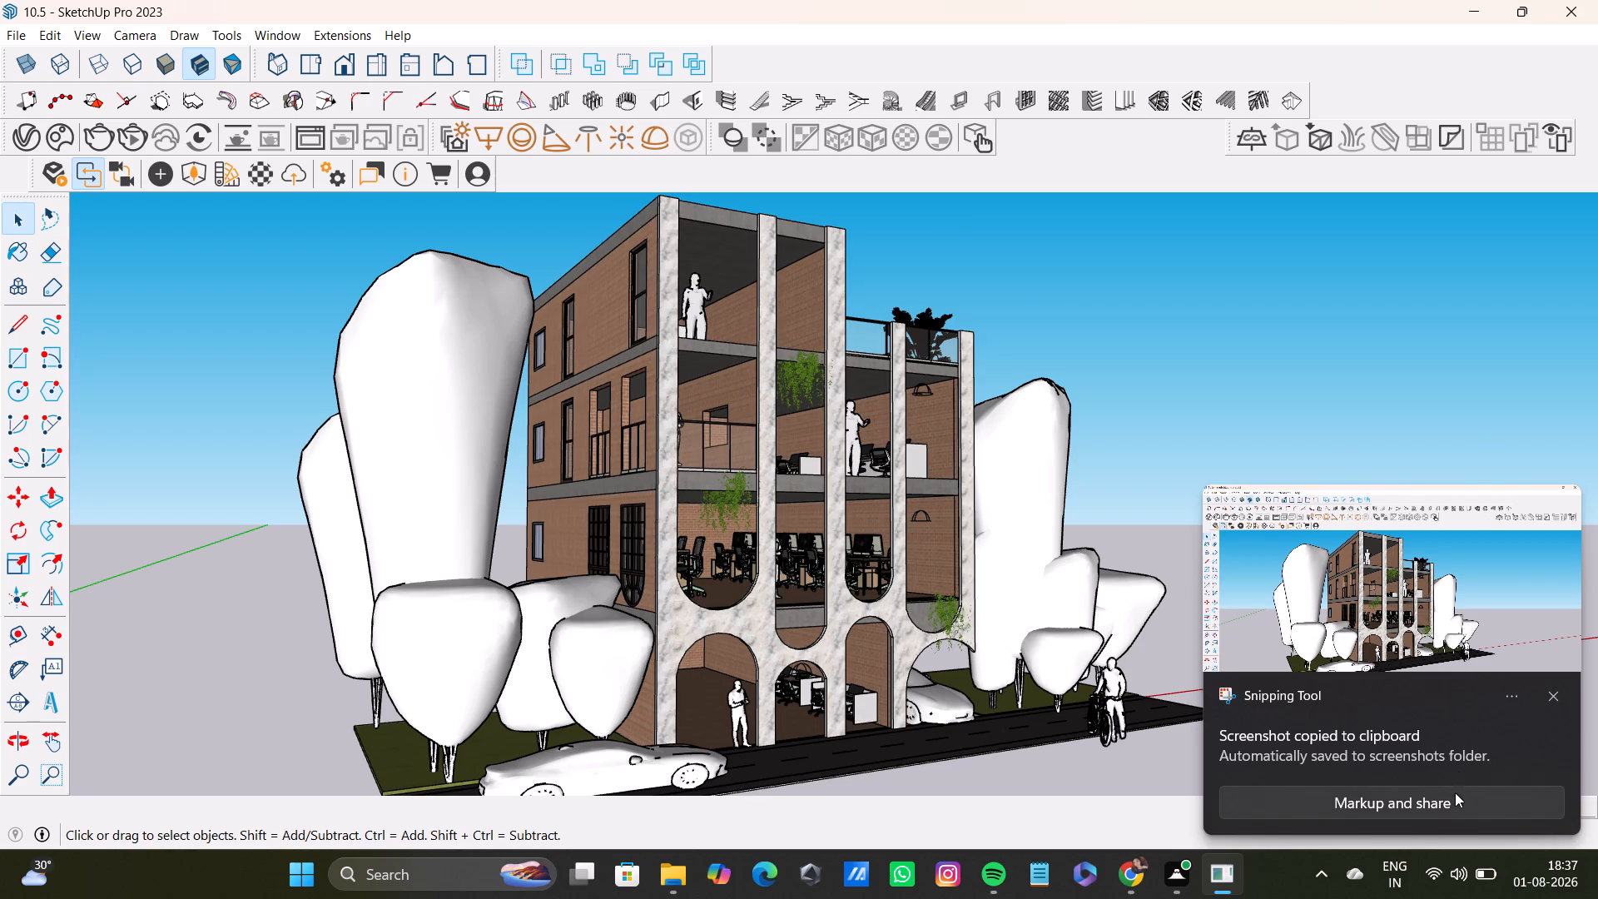
left_click(1551, 691)
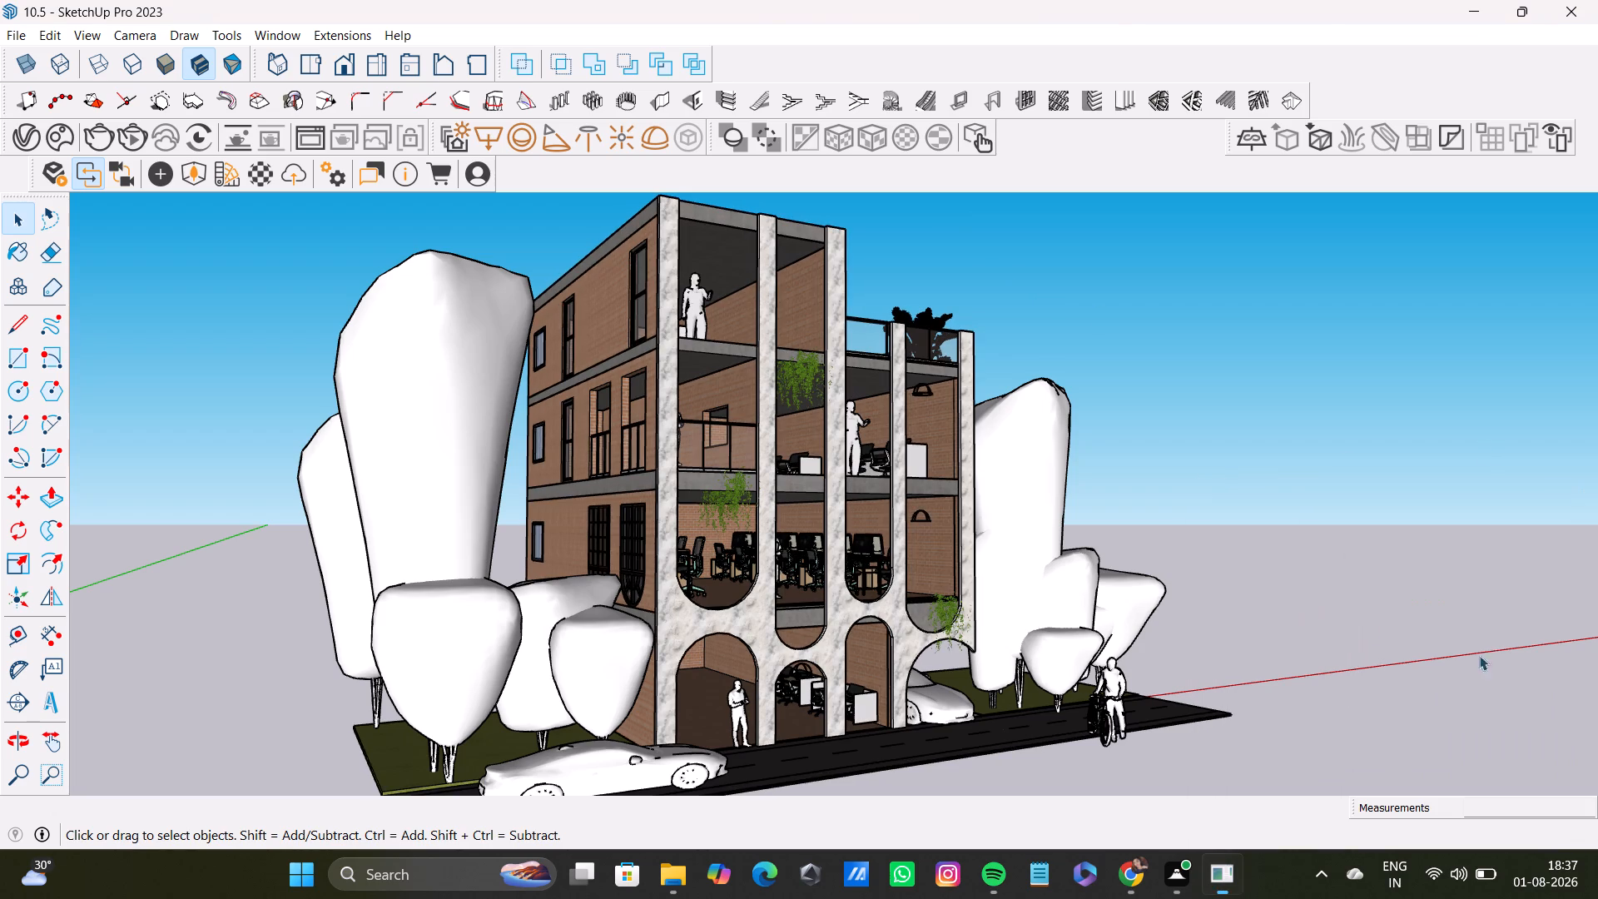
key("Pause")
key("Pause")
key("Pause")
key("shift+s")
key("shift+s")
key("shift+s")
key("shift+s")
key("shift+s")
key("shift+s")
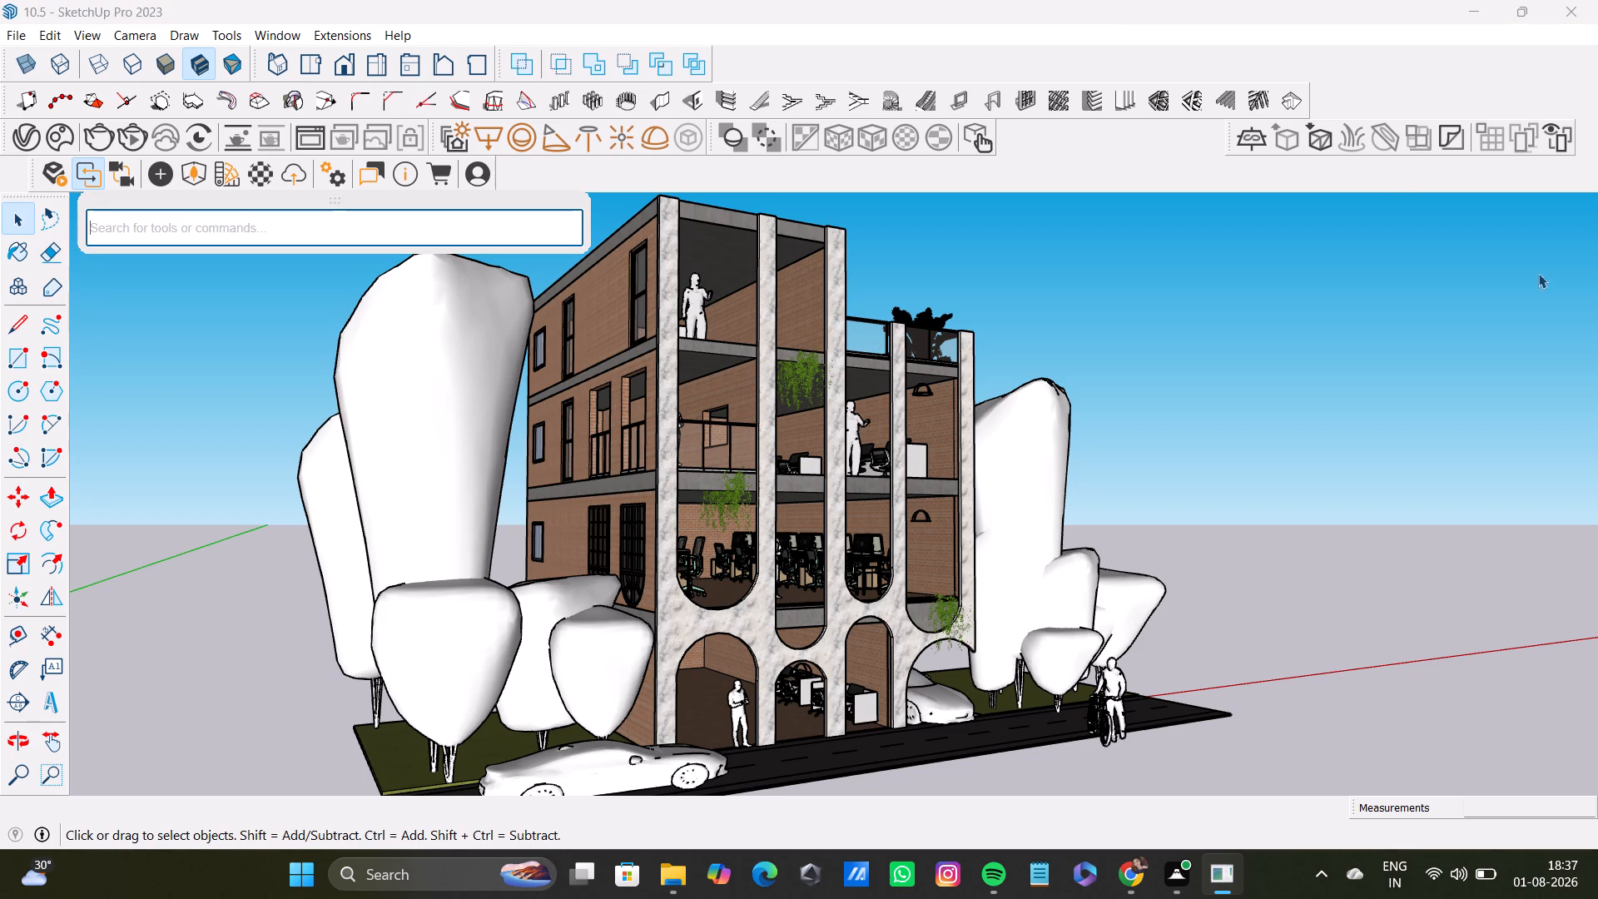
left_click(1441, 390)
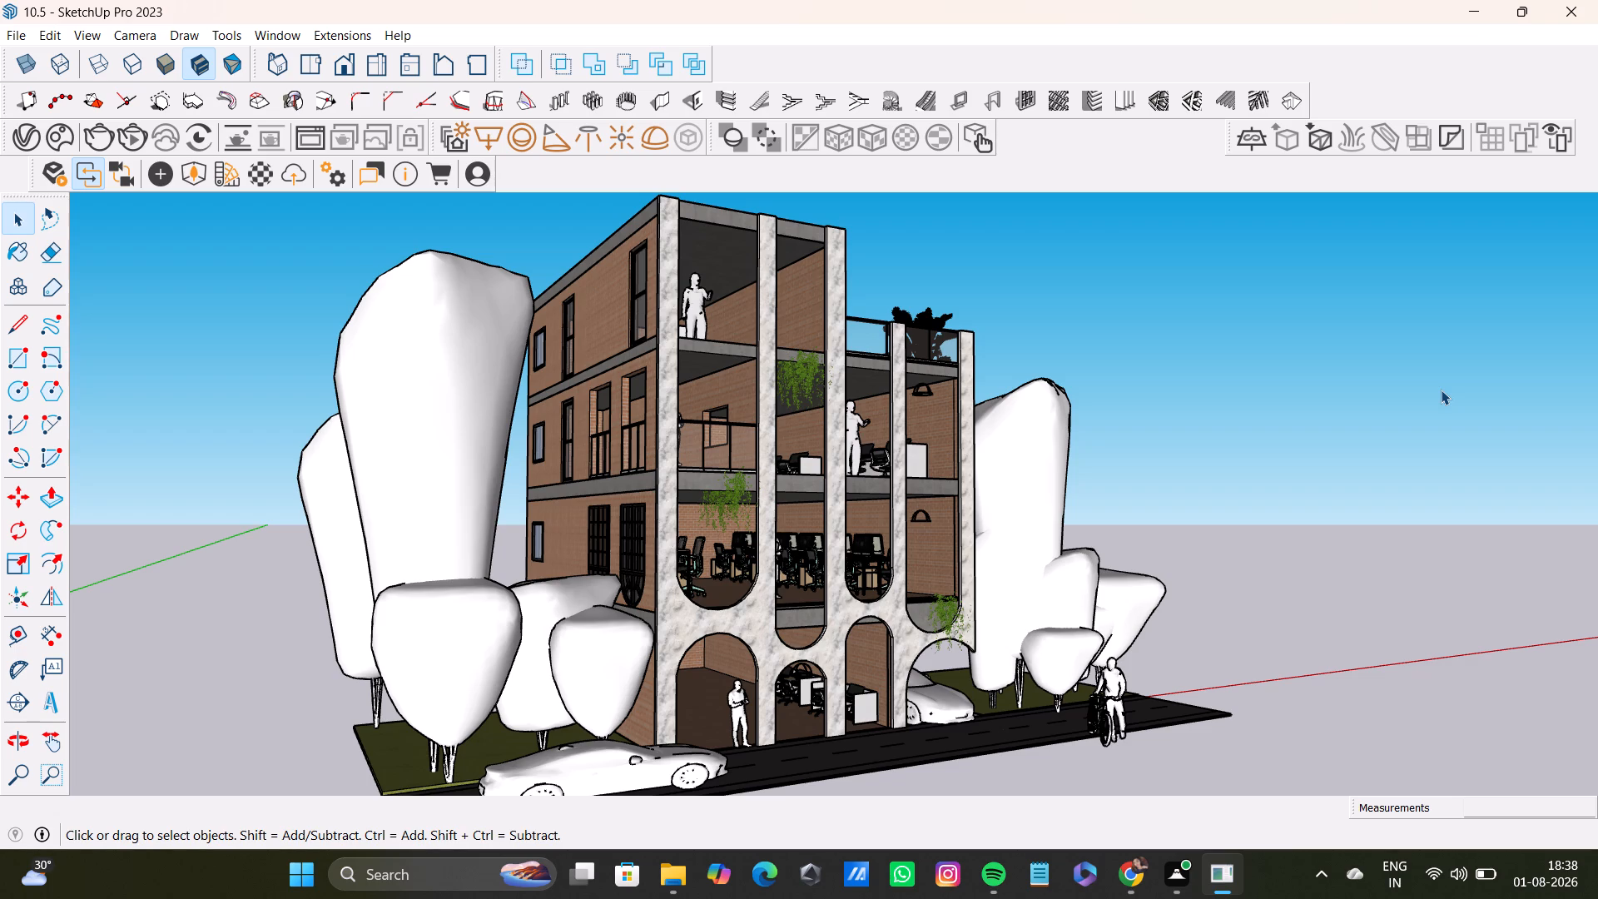
Save full-screen screenshots of the building perspective straight to the Screenshots folder.
key("super+Print")
key("super+Print")
key("super+Print")
key("super+Print")
key("super+Print")
key("super+Print")
key("super+Print")
key("super+Print")
key("super+Print")
key("super+Print")
Check the new building captures in the Screenshots folder under Pictures, viewing them in Photos, and return to SketchUp.
left_click(659, 896)
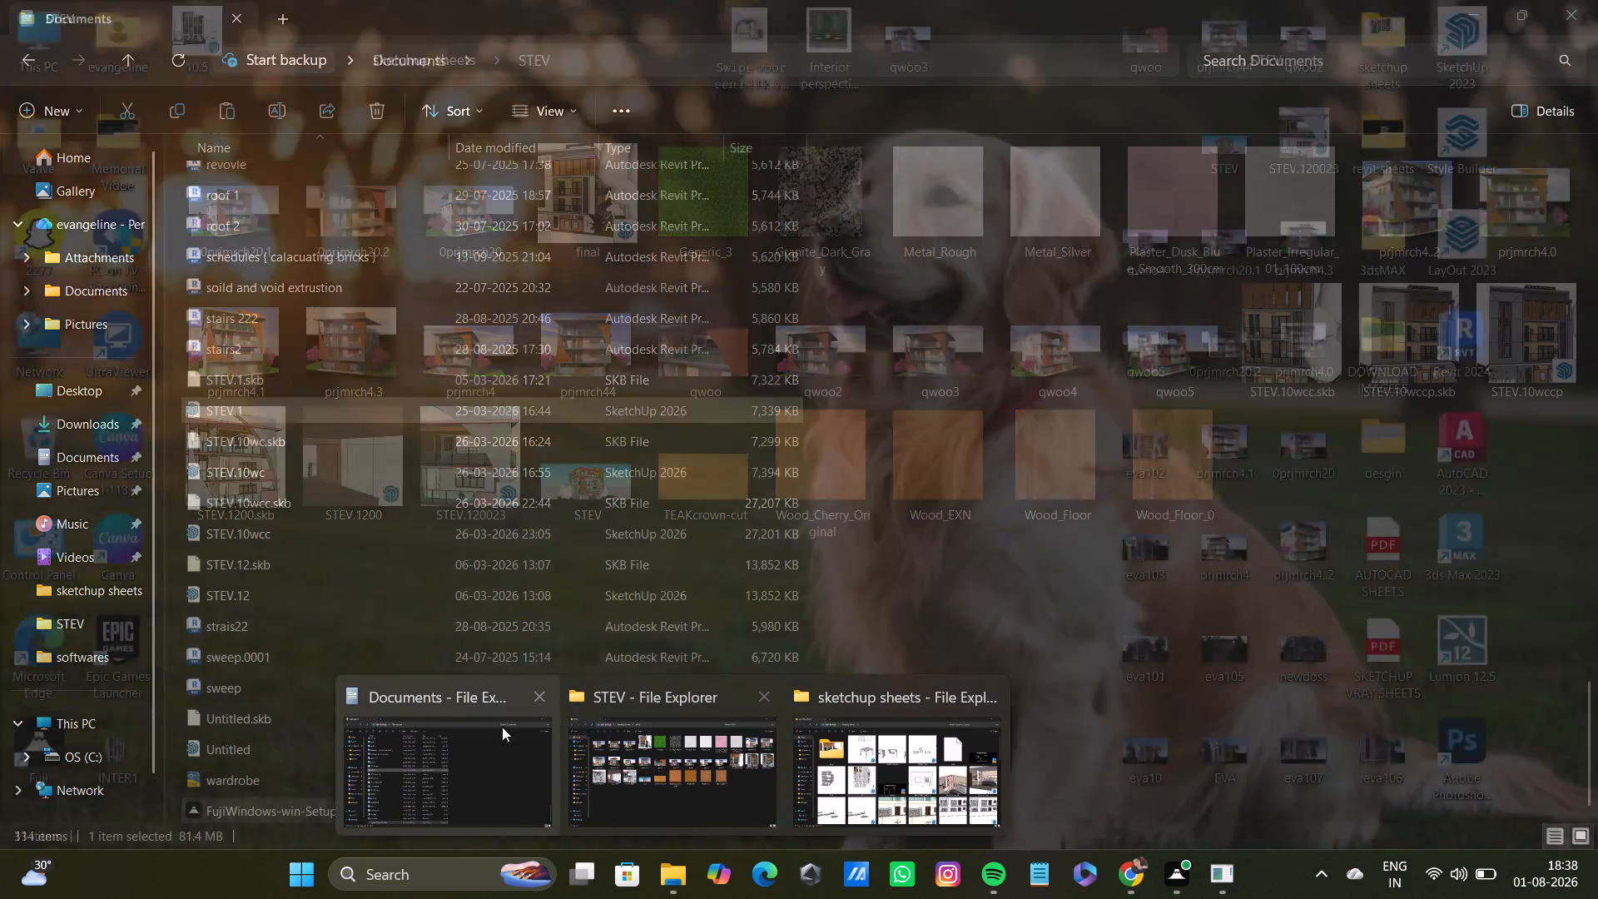
left_click(404, 767)
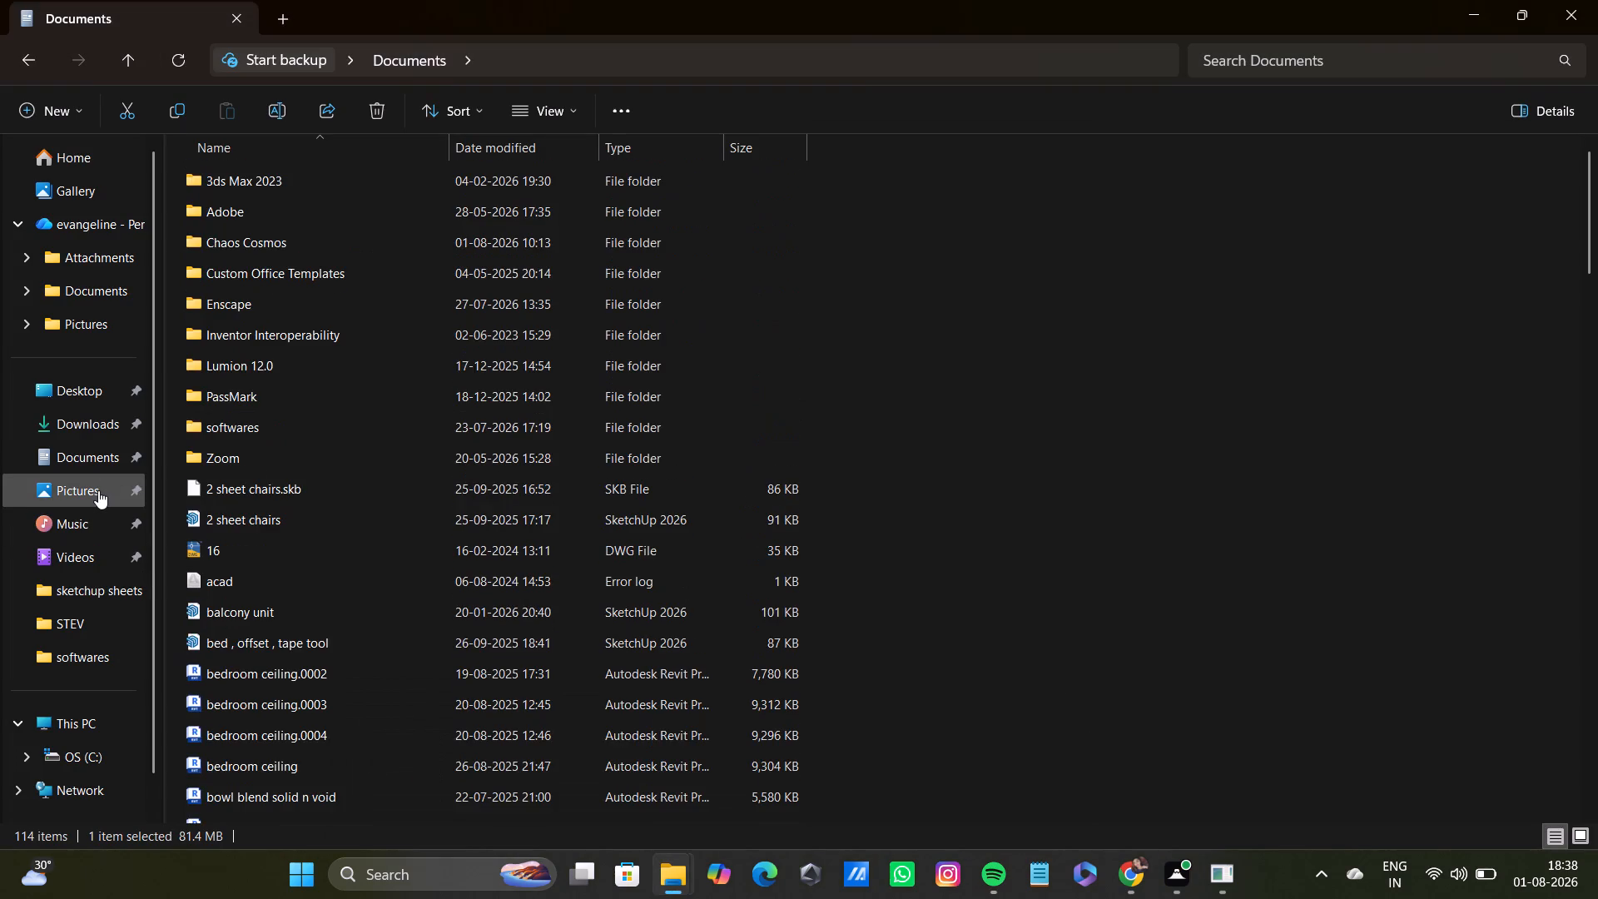
left_click(98, 490)
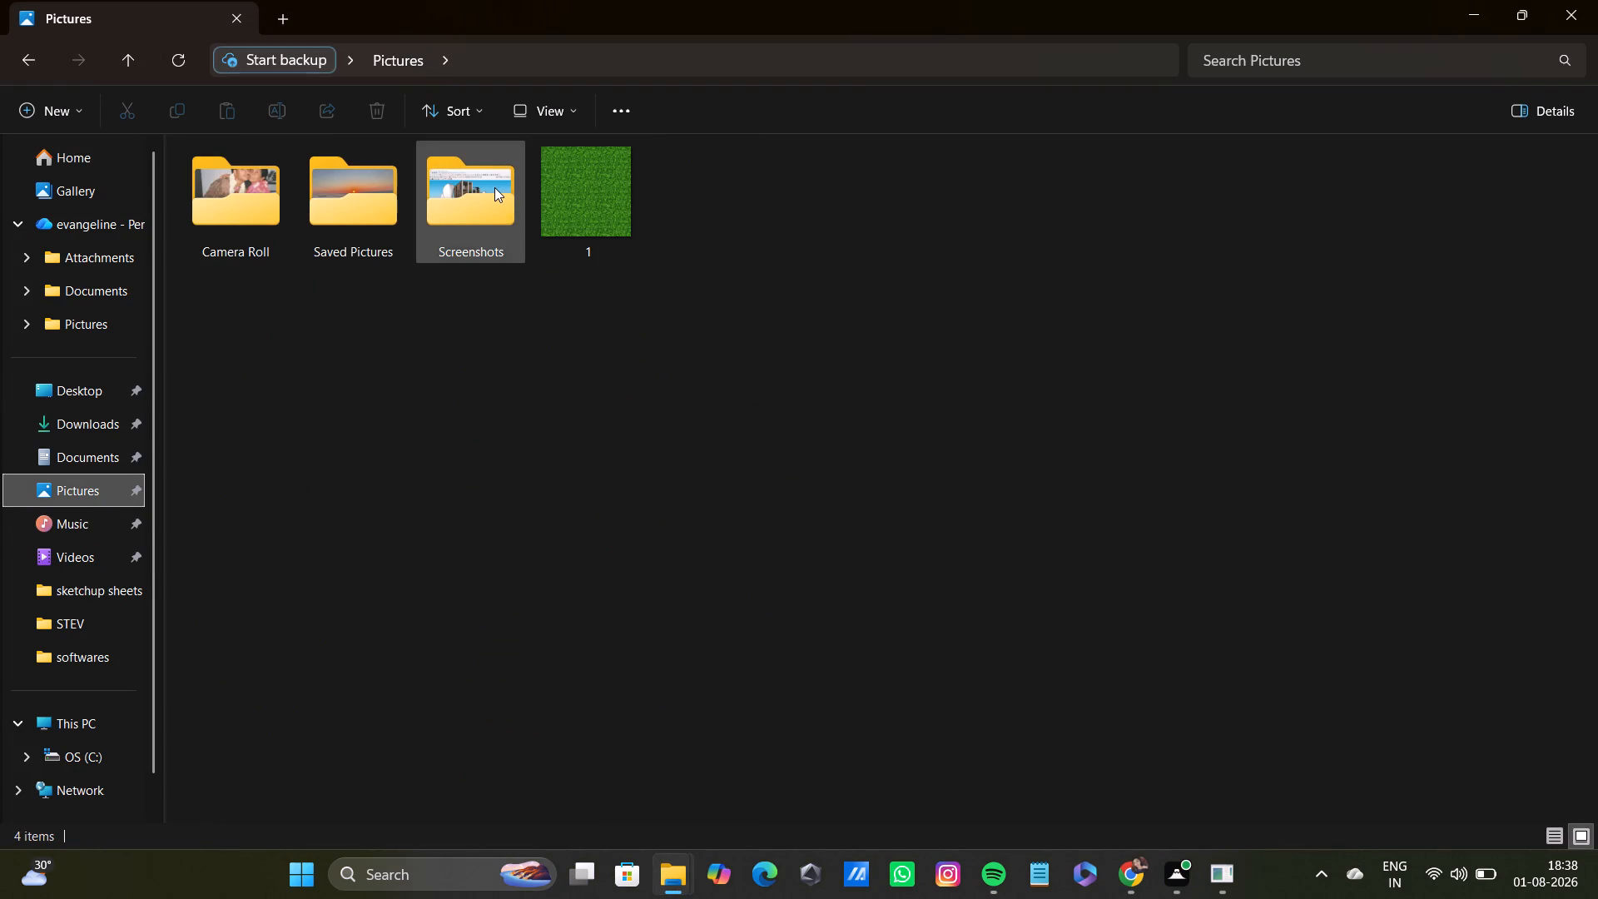
double_click(494, 187)
double_click(261, 228)
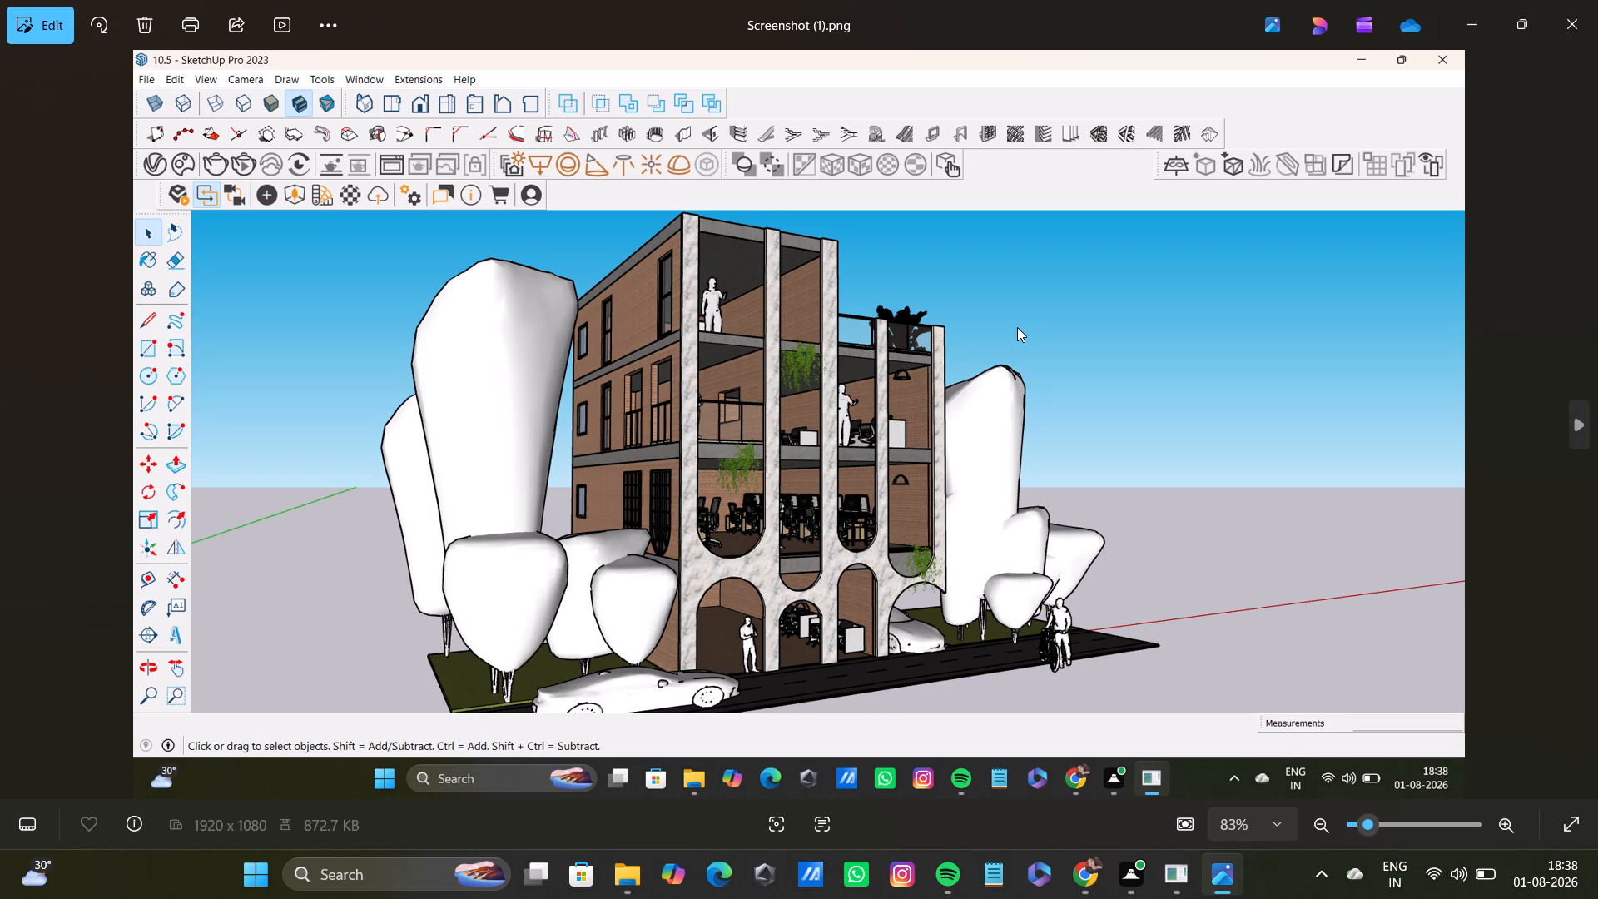
left_click(1359, 57)
left_click(1586, 142)
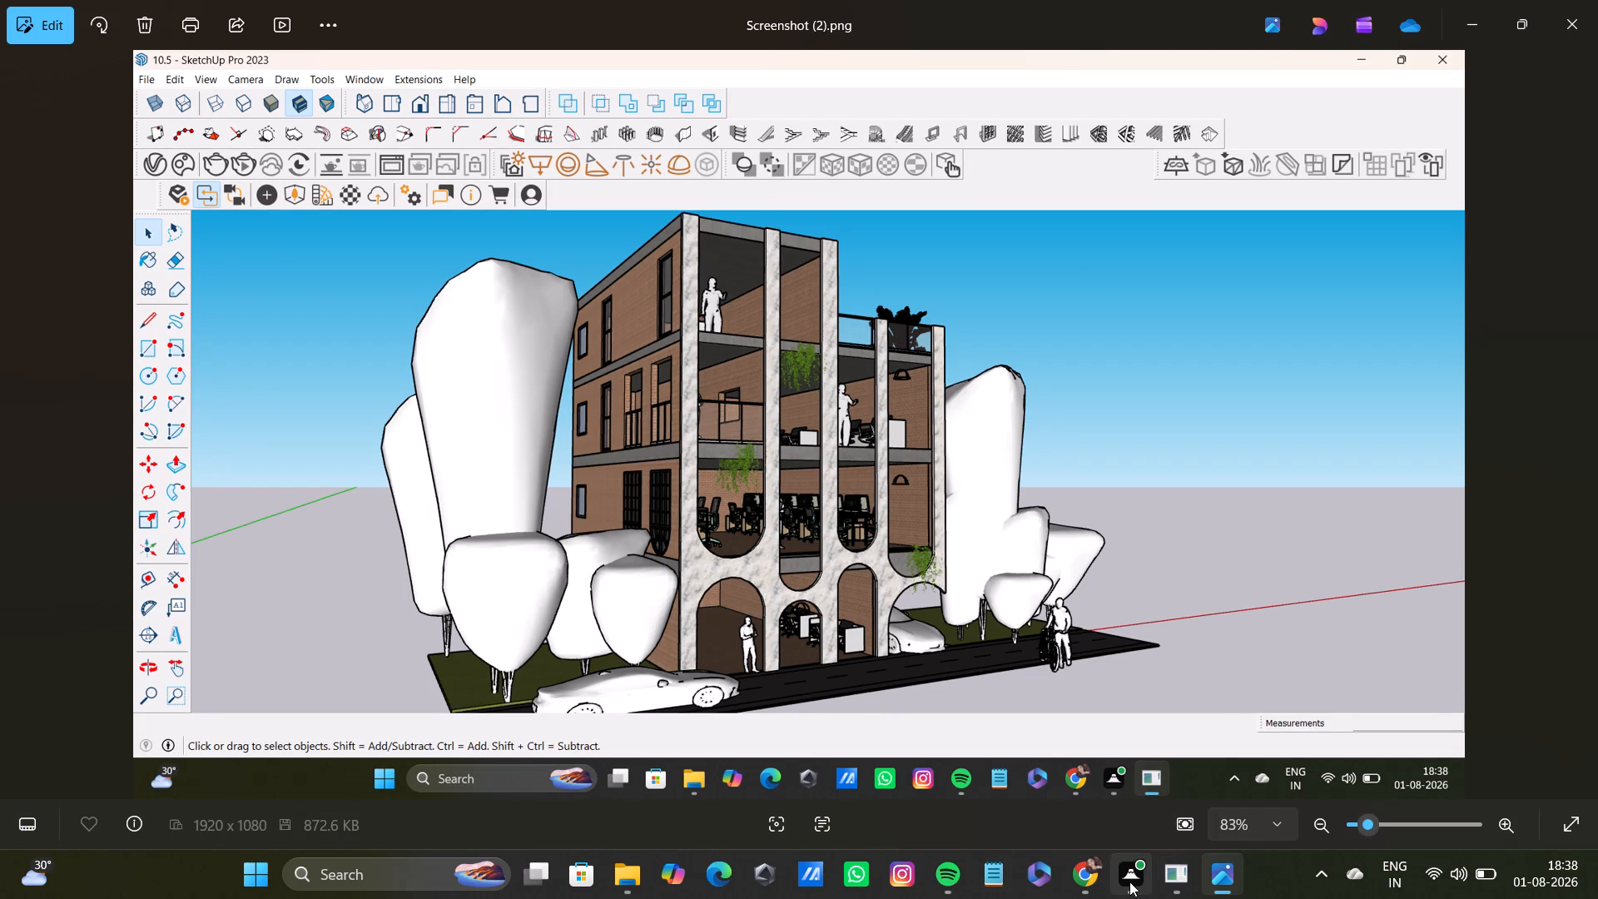
left_click(1543, 645)
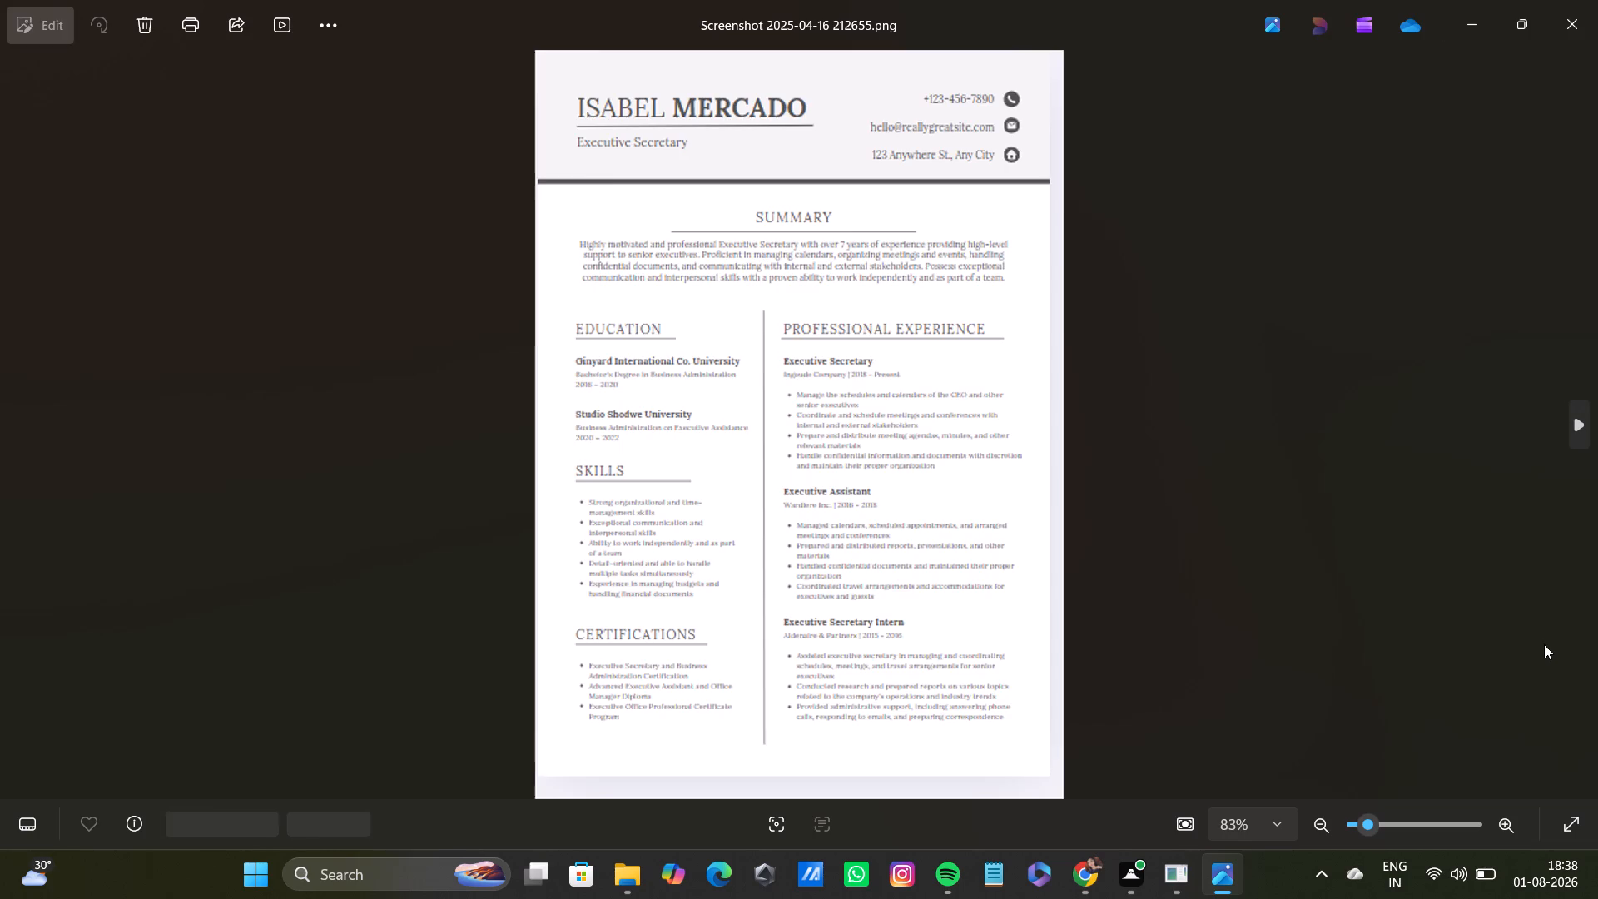
left_click(1471, 17)
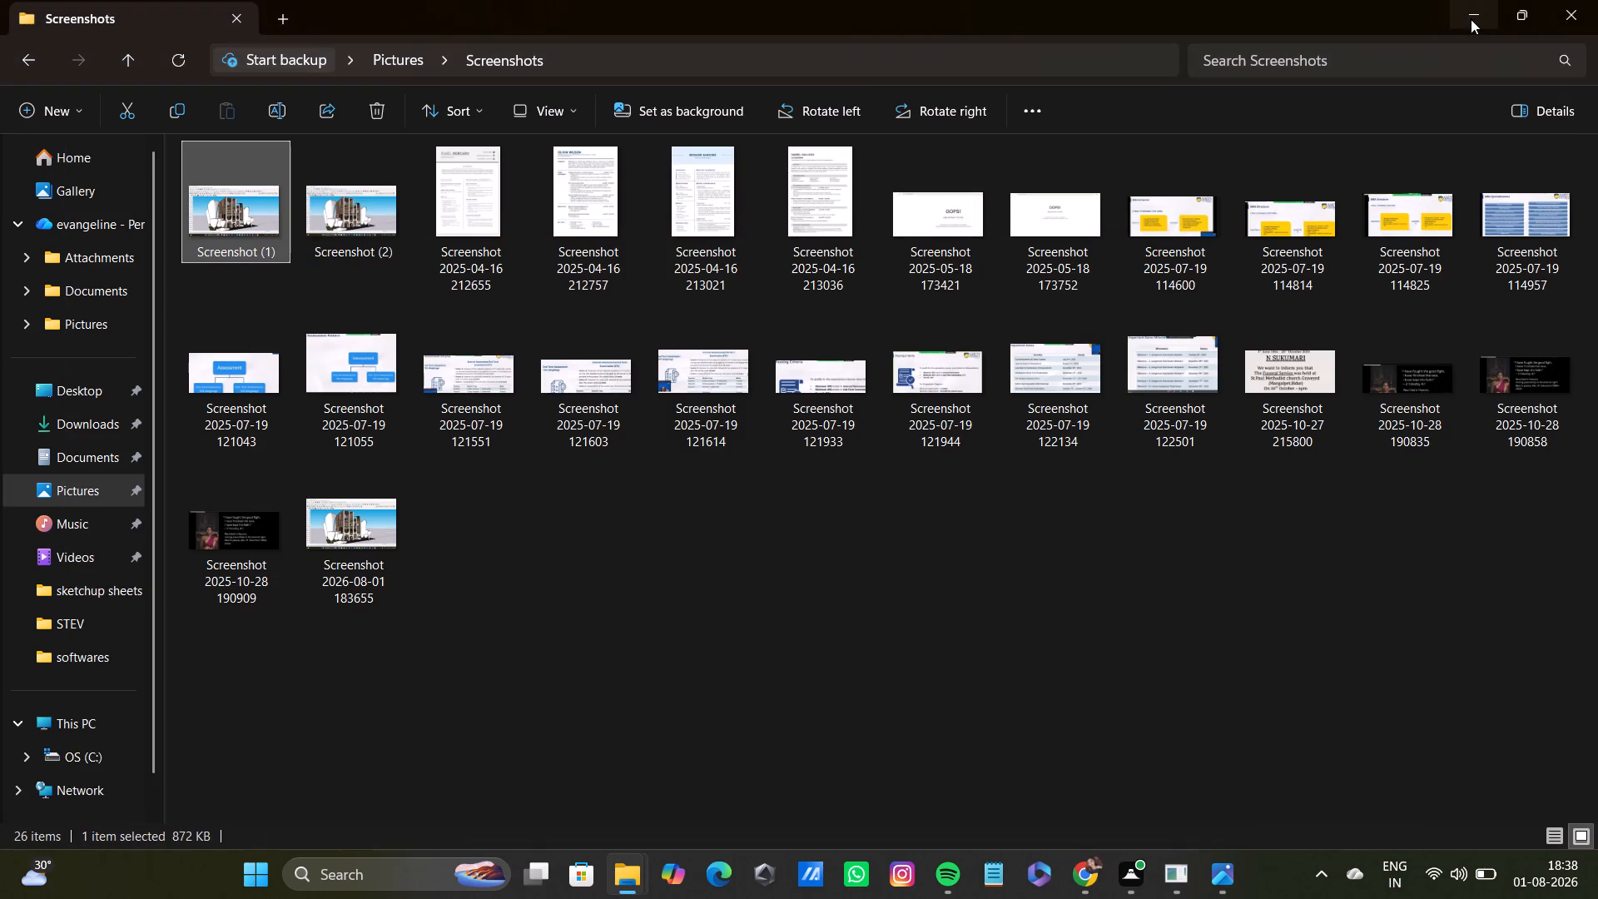
left_click(1471, 19)
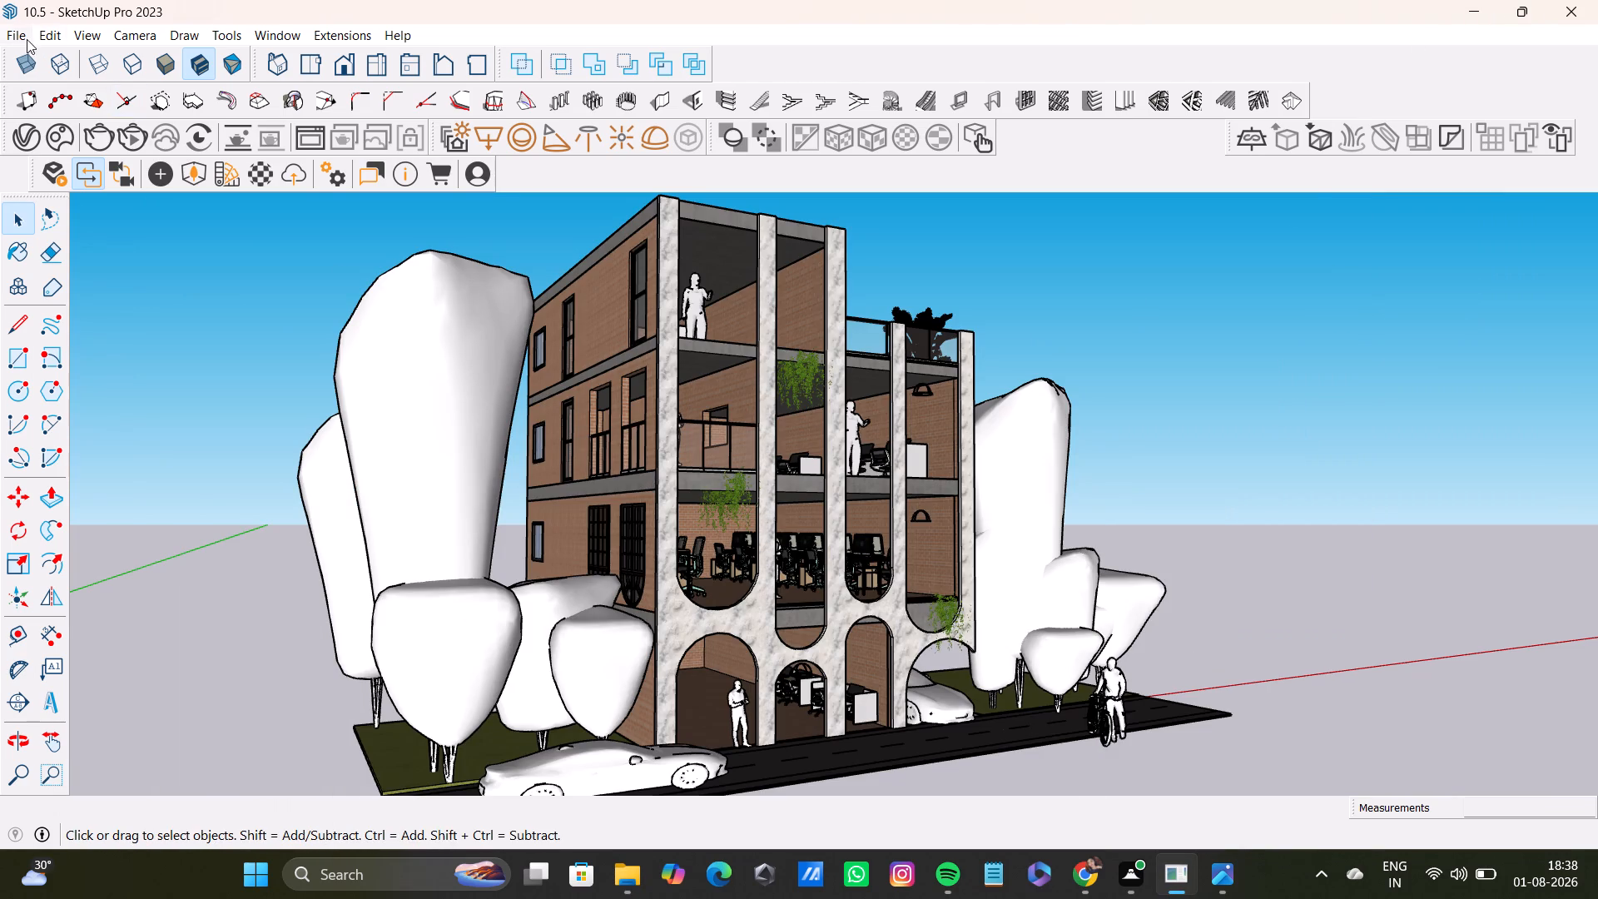
Save the model as 10.5 in the Desktop's sketchup sheets folder, replacing the existing 10.5.skp.
left_click(22, 37)
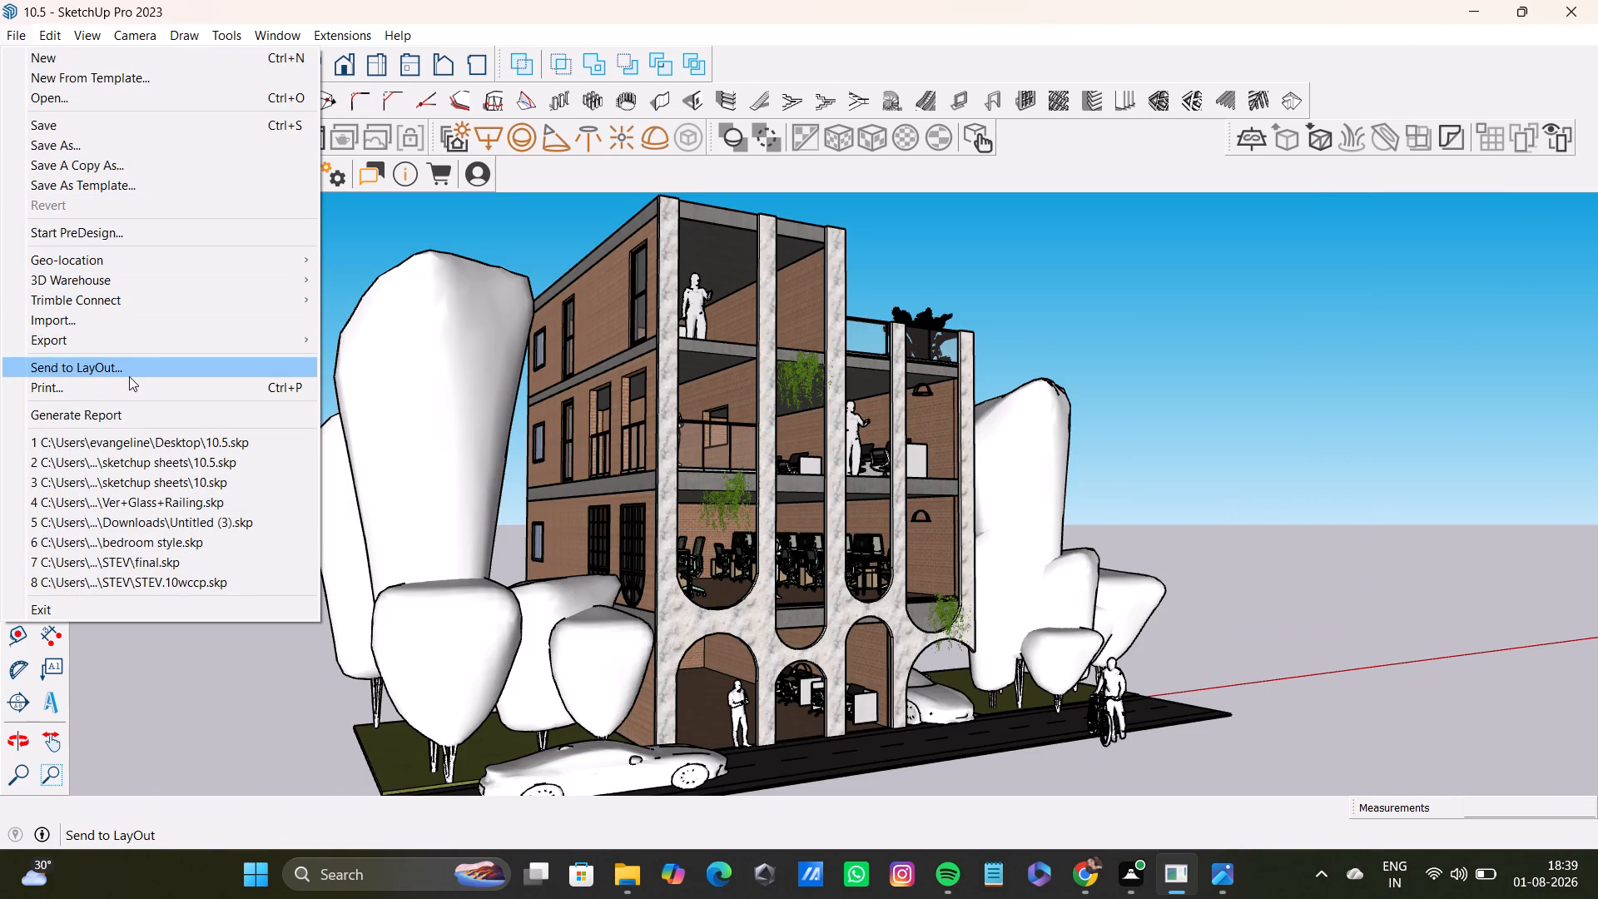
left_click(80, 144)
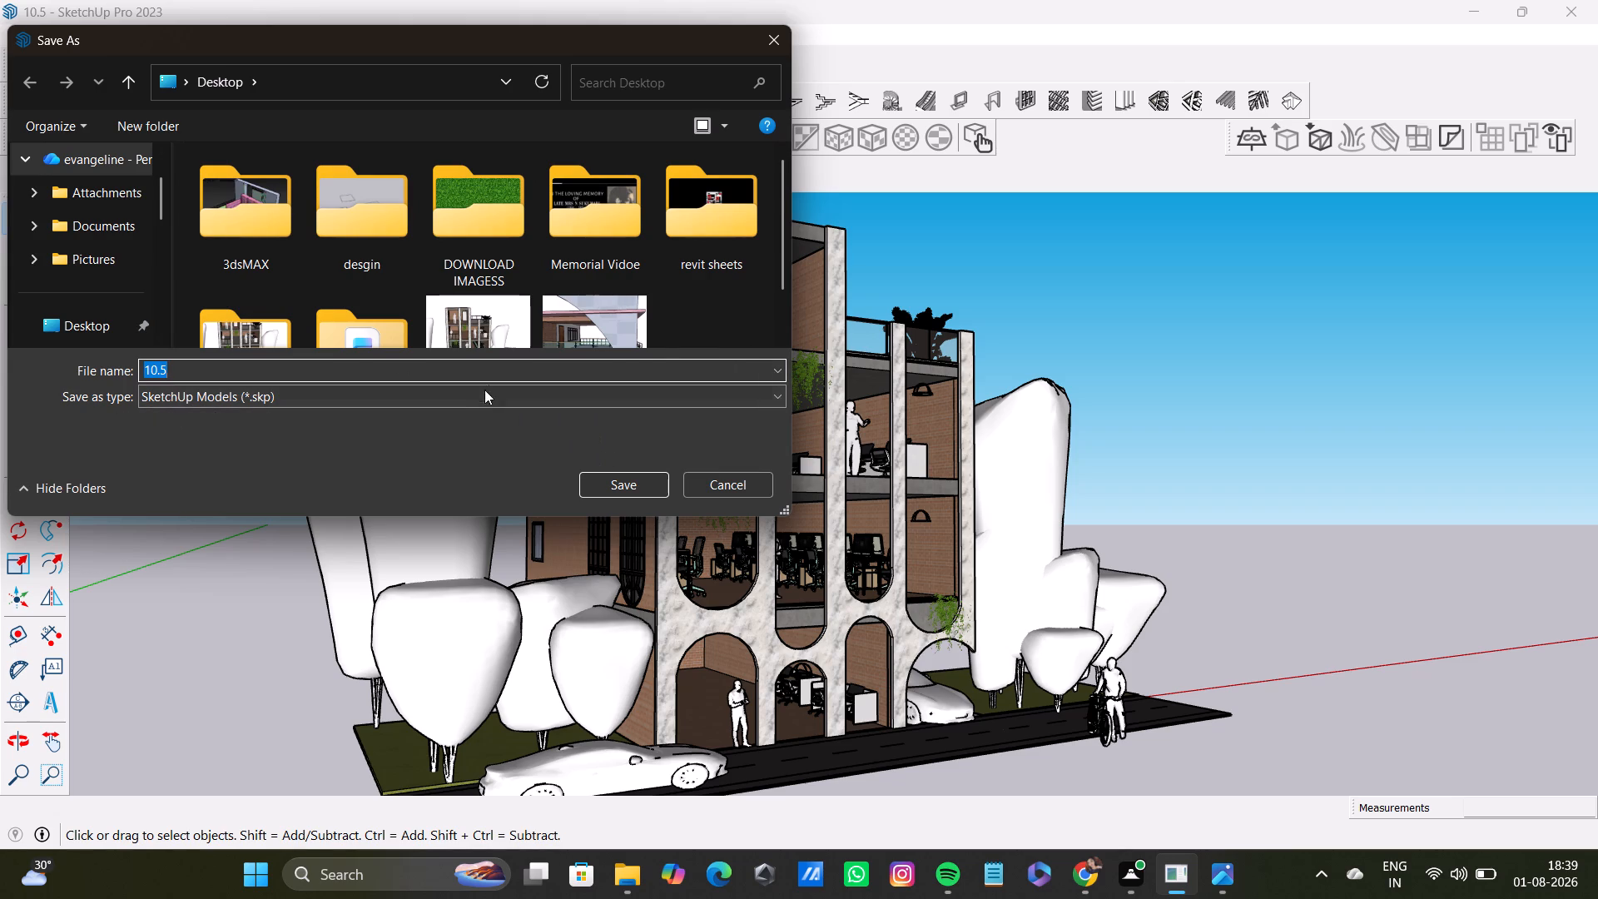
scroll(657, 340, "down", 2)
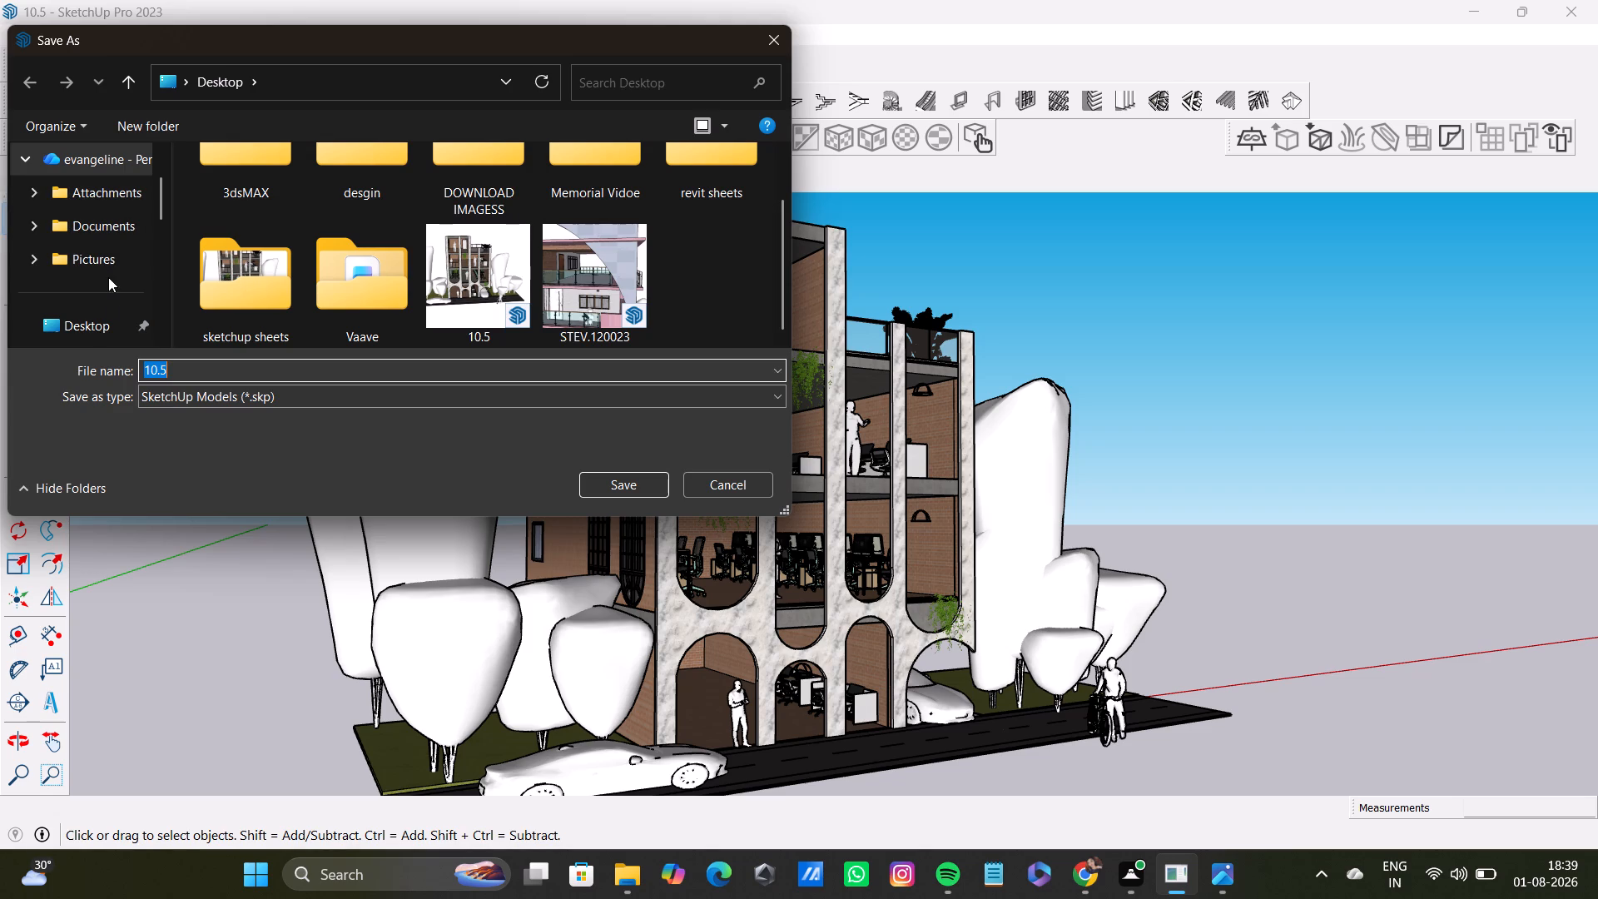
scroll(375, 277, "up", 3)
scroll(365, 281, "down", 2)
left_click(255, 266)
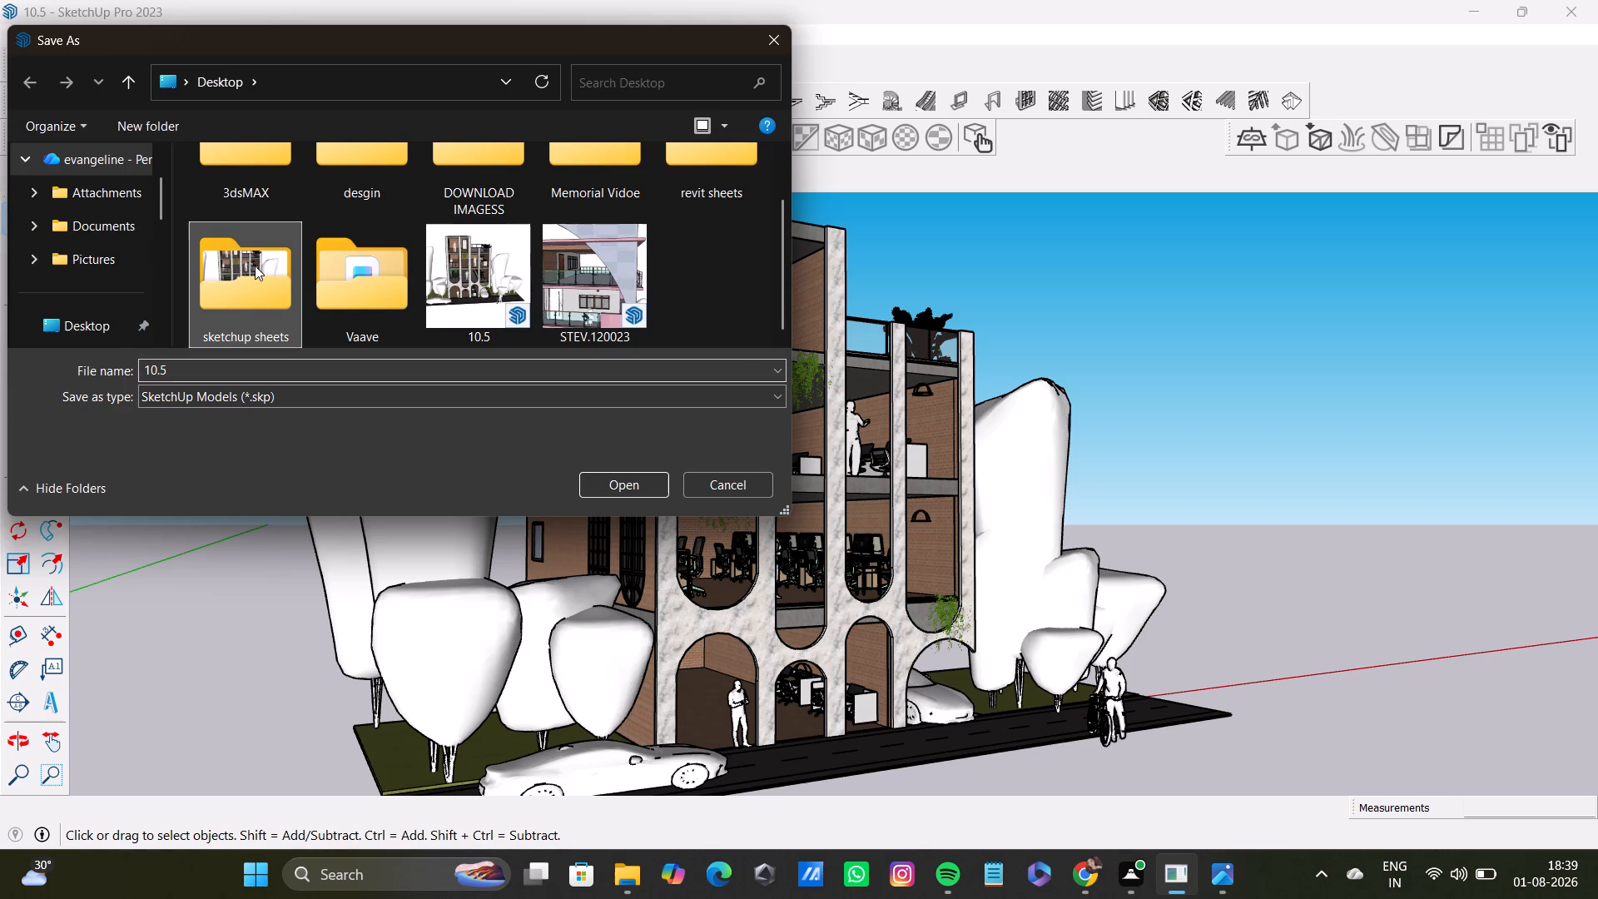
left_click(633, 490)
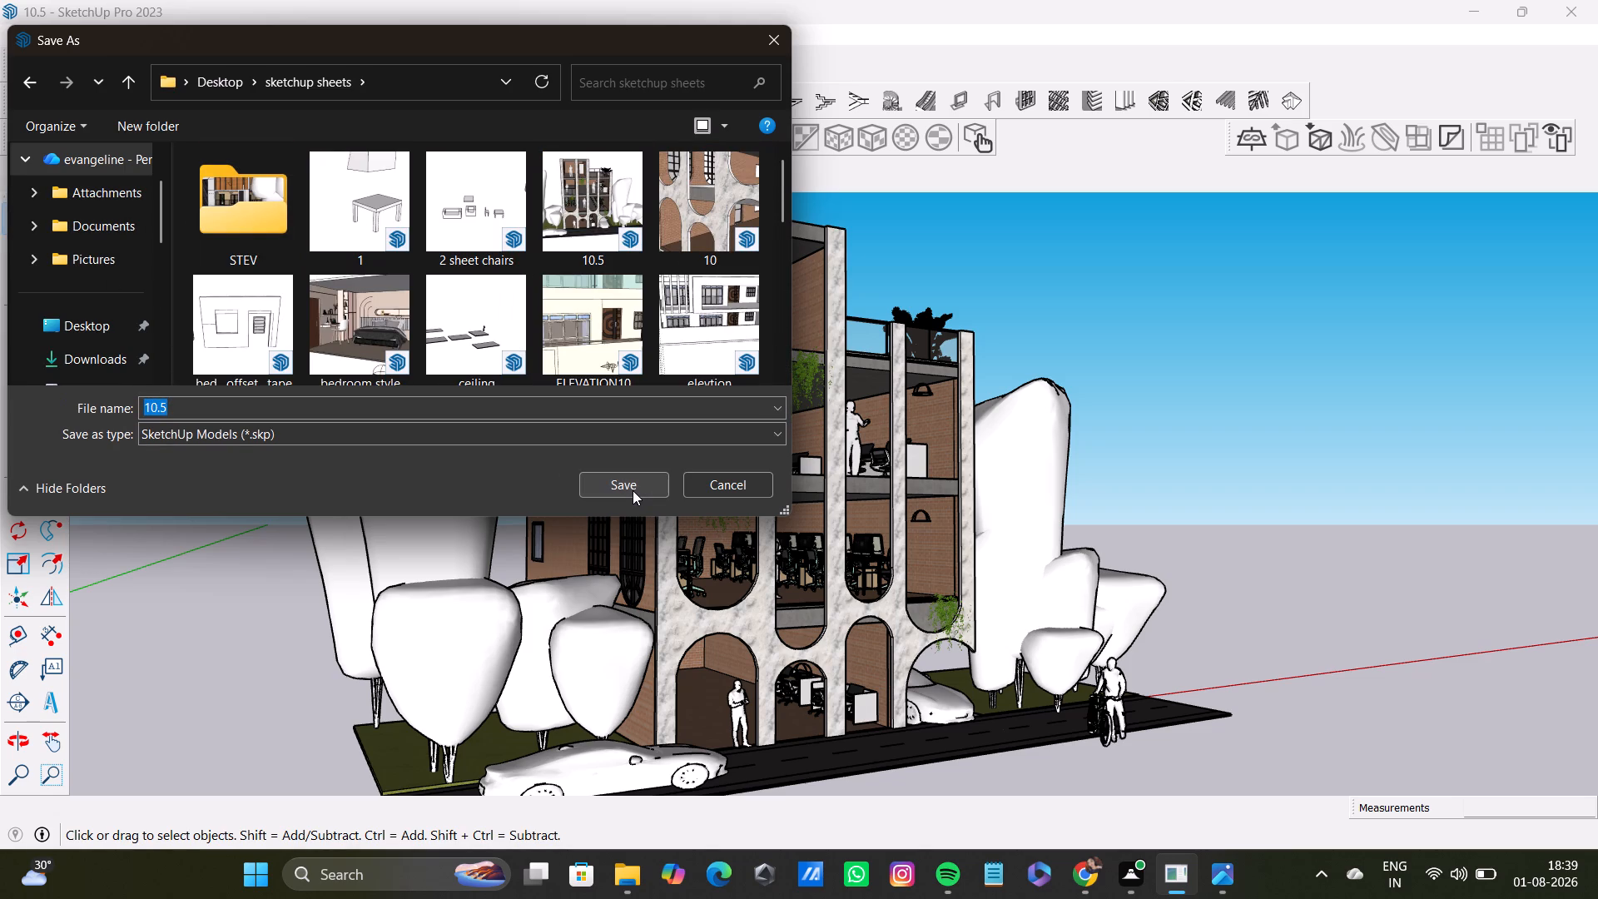
left_click(633, 490)
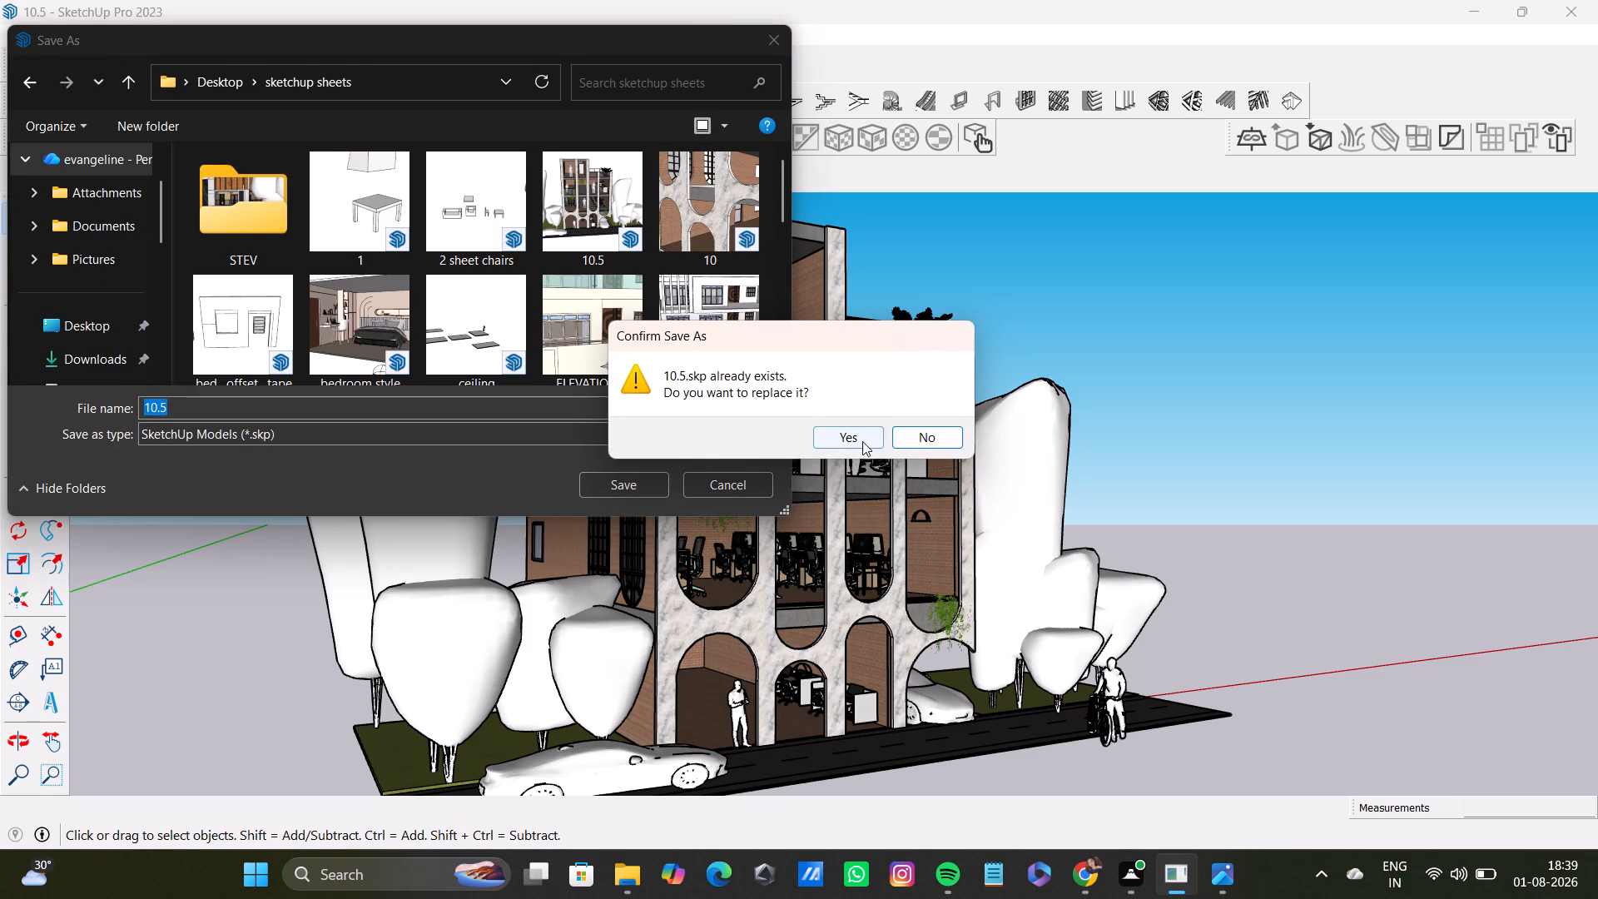
left_click(861, 444)
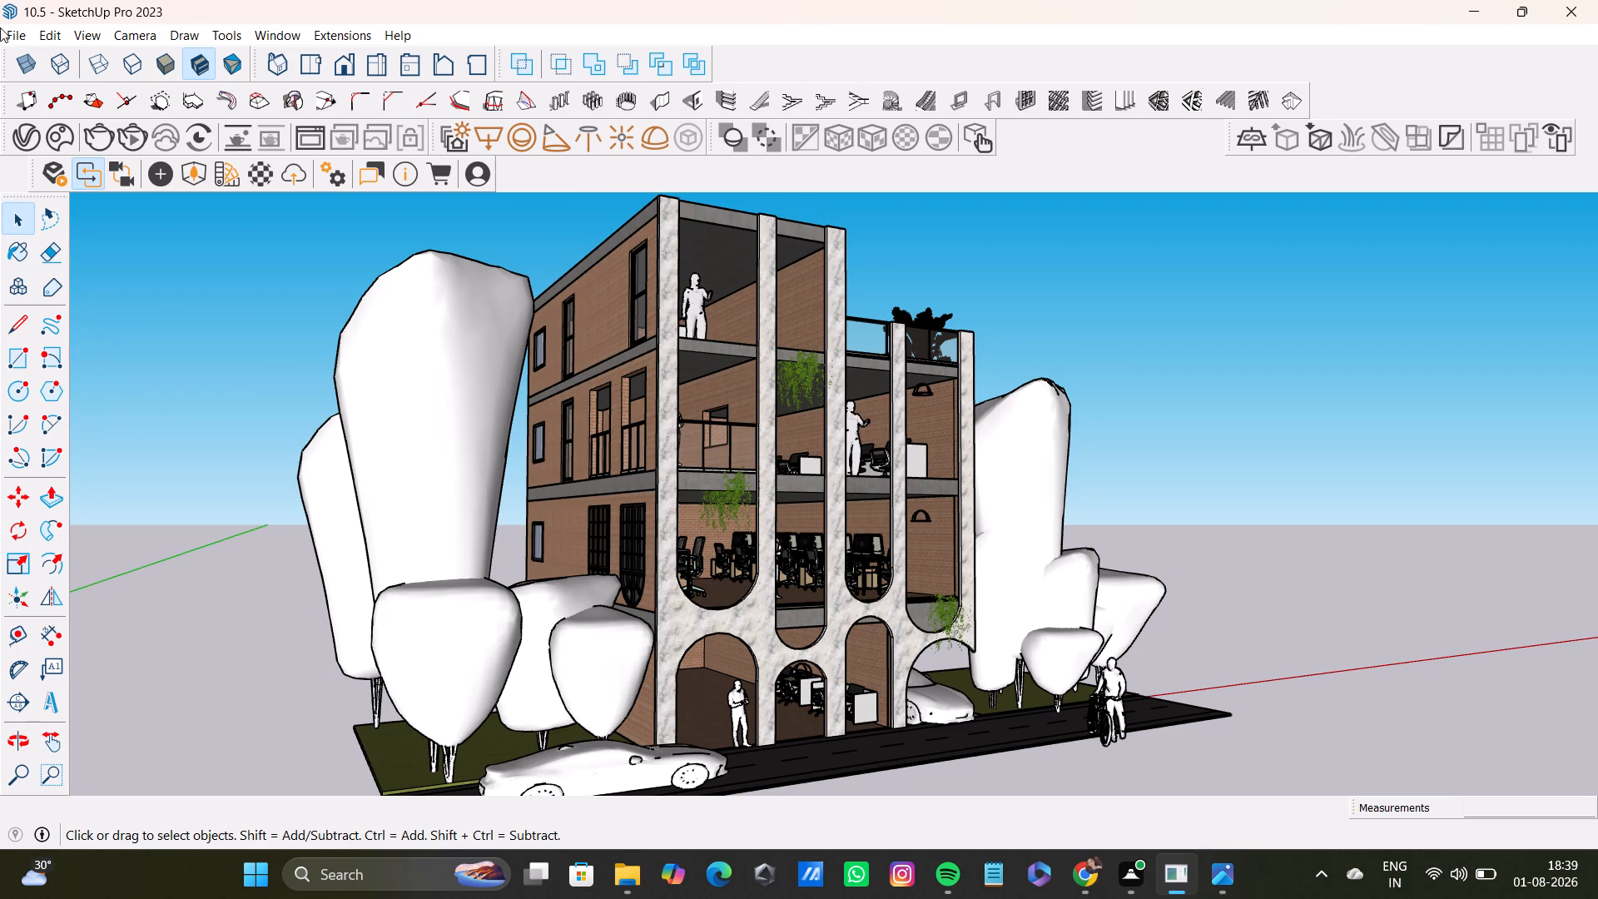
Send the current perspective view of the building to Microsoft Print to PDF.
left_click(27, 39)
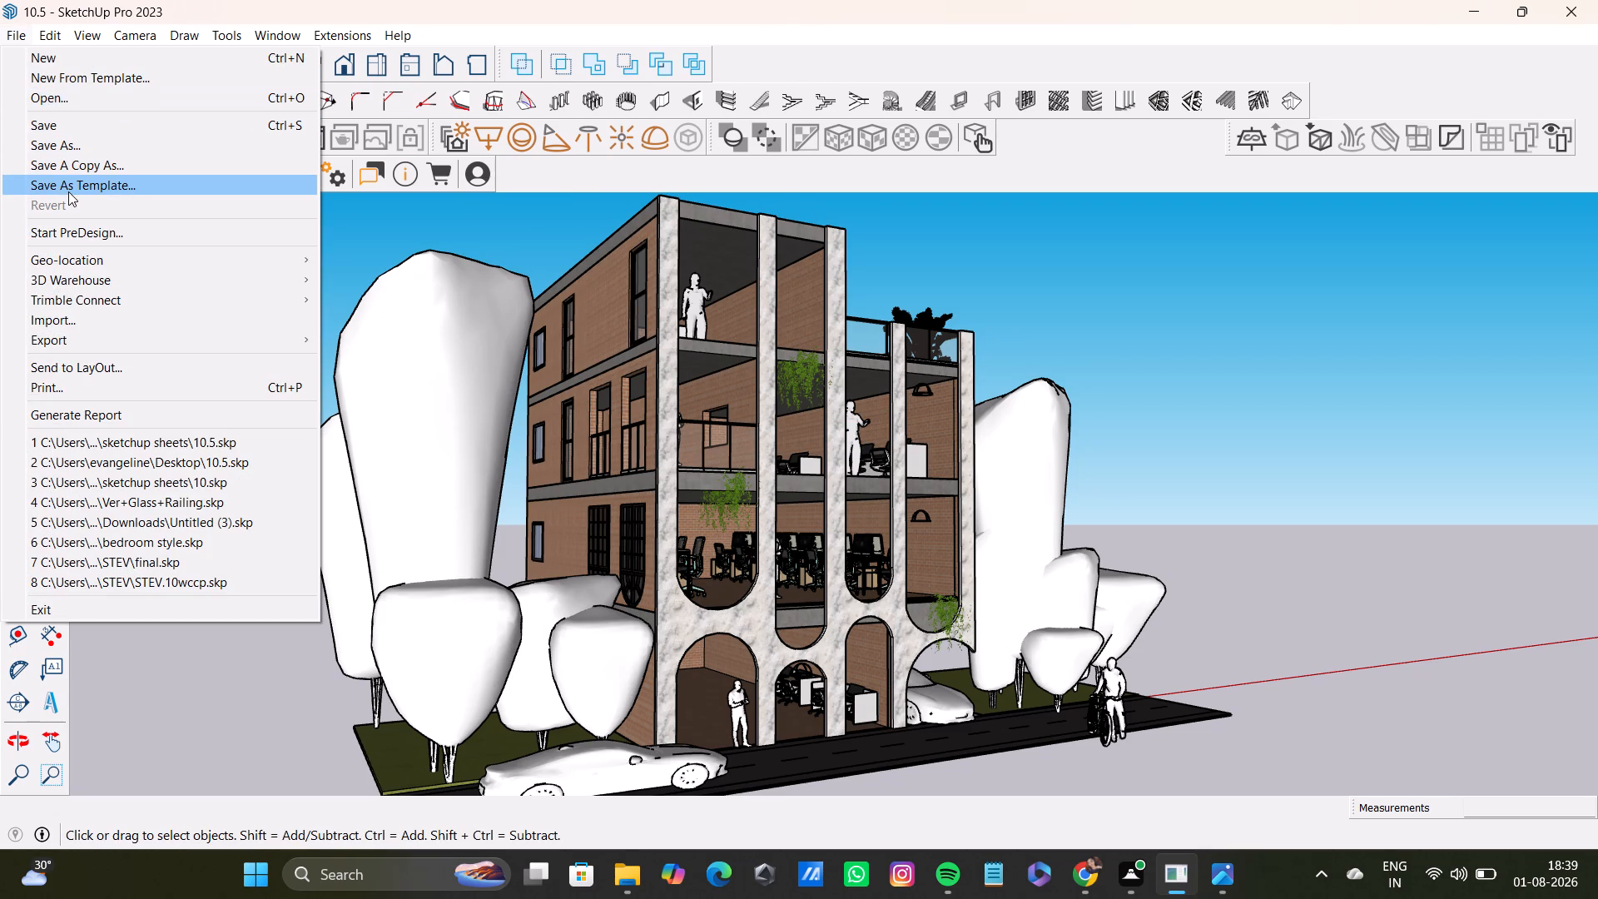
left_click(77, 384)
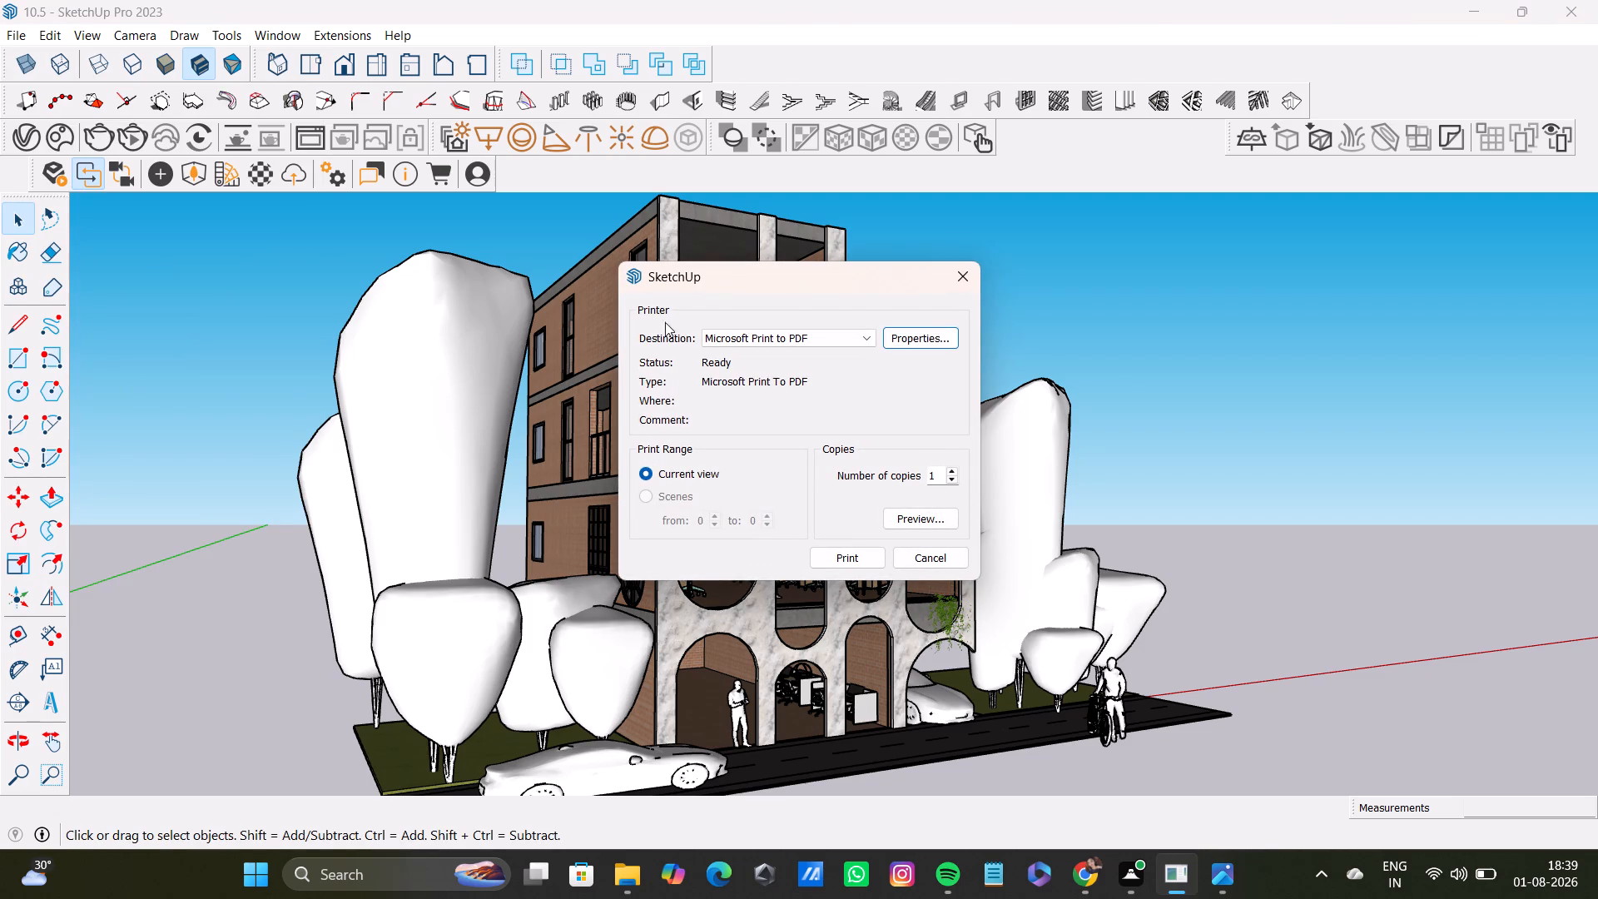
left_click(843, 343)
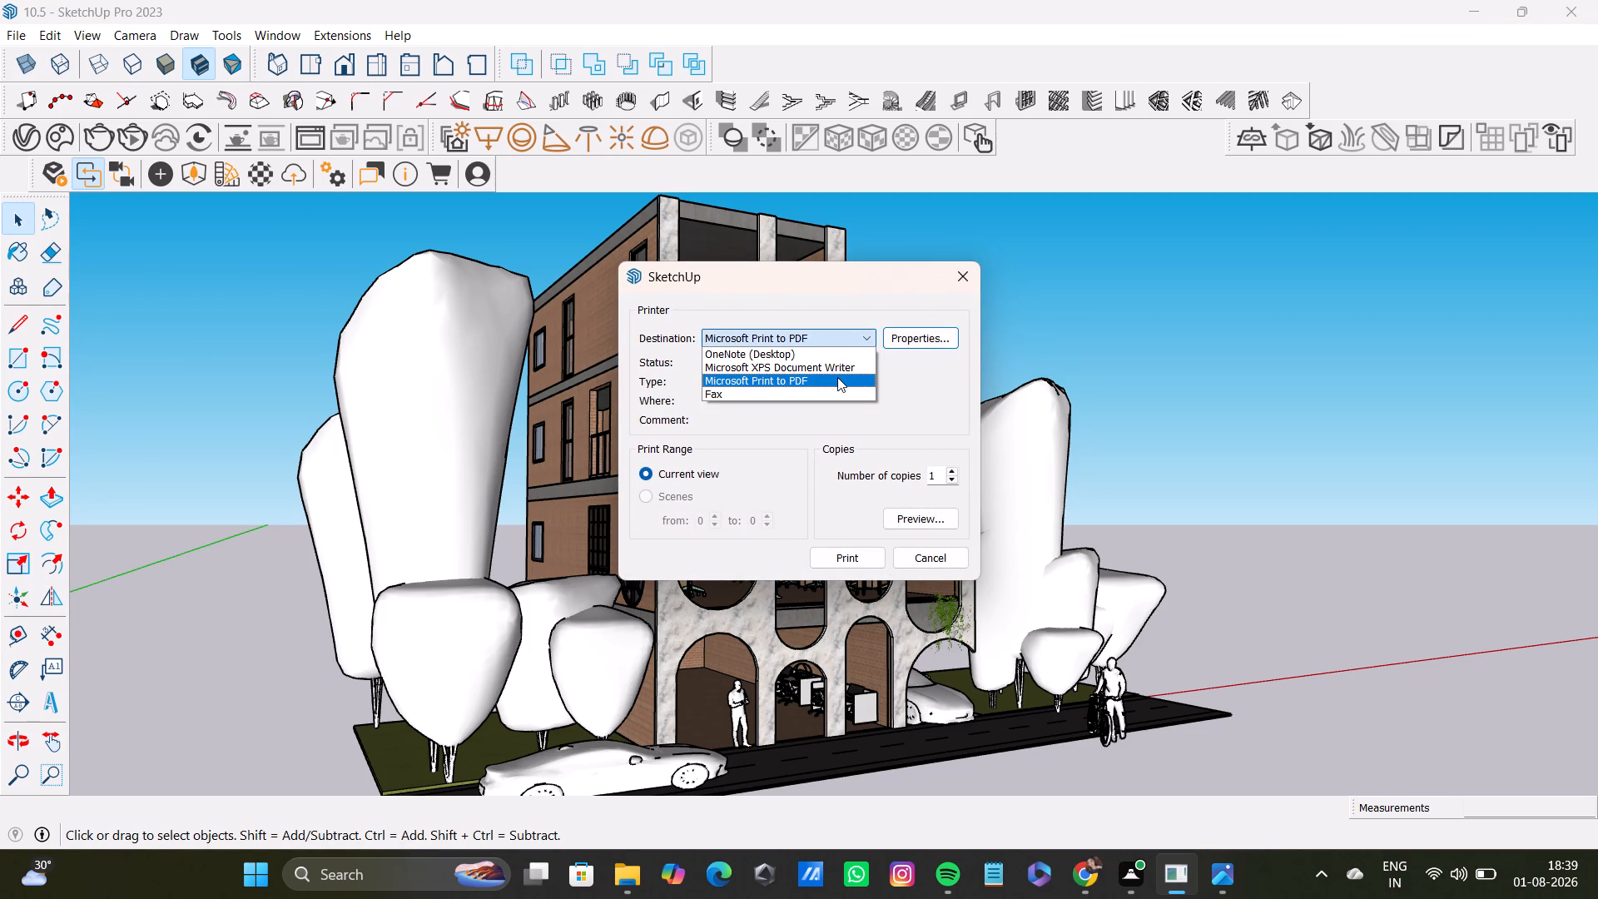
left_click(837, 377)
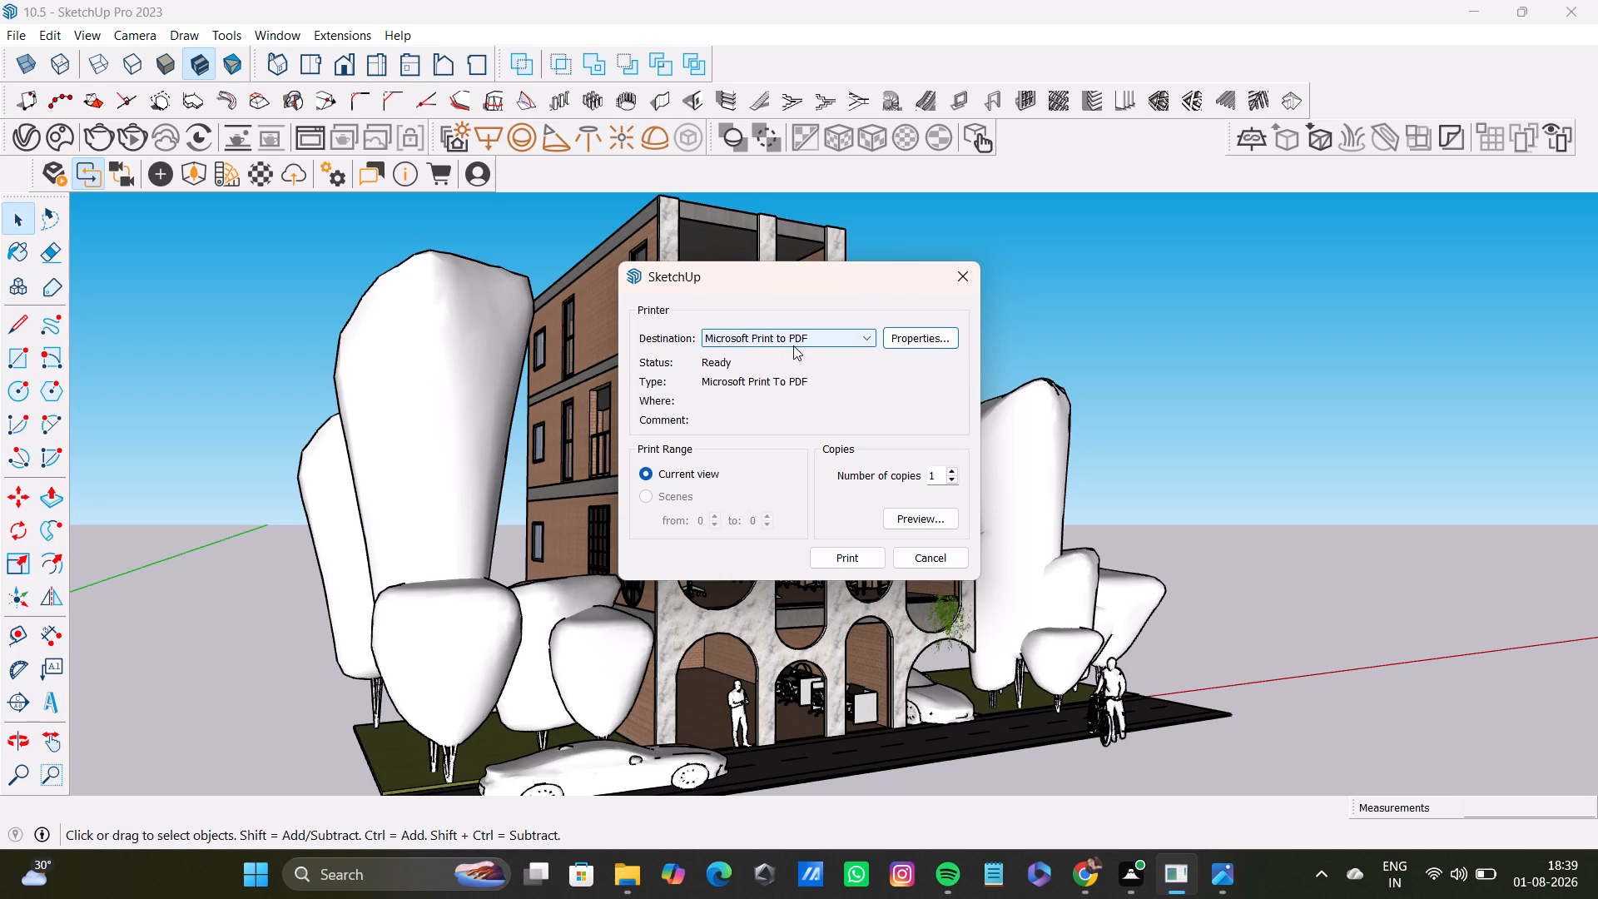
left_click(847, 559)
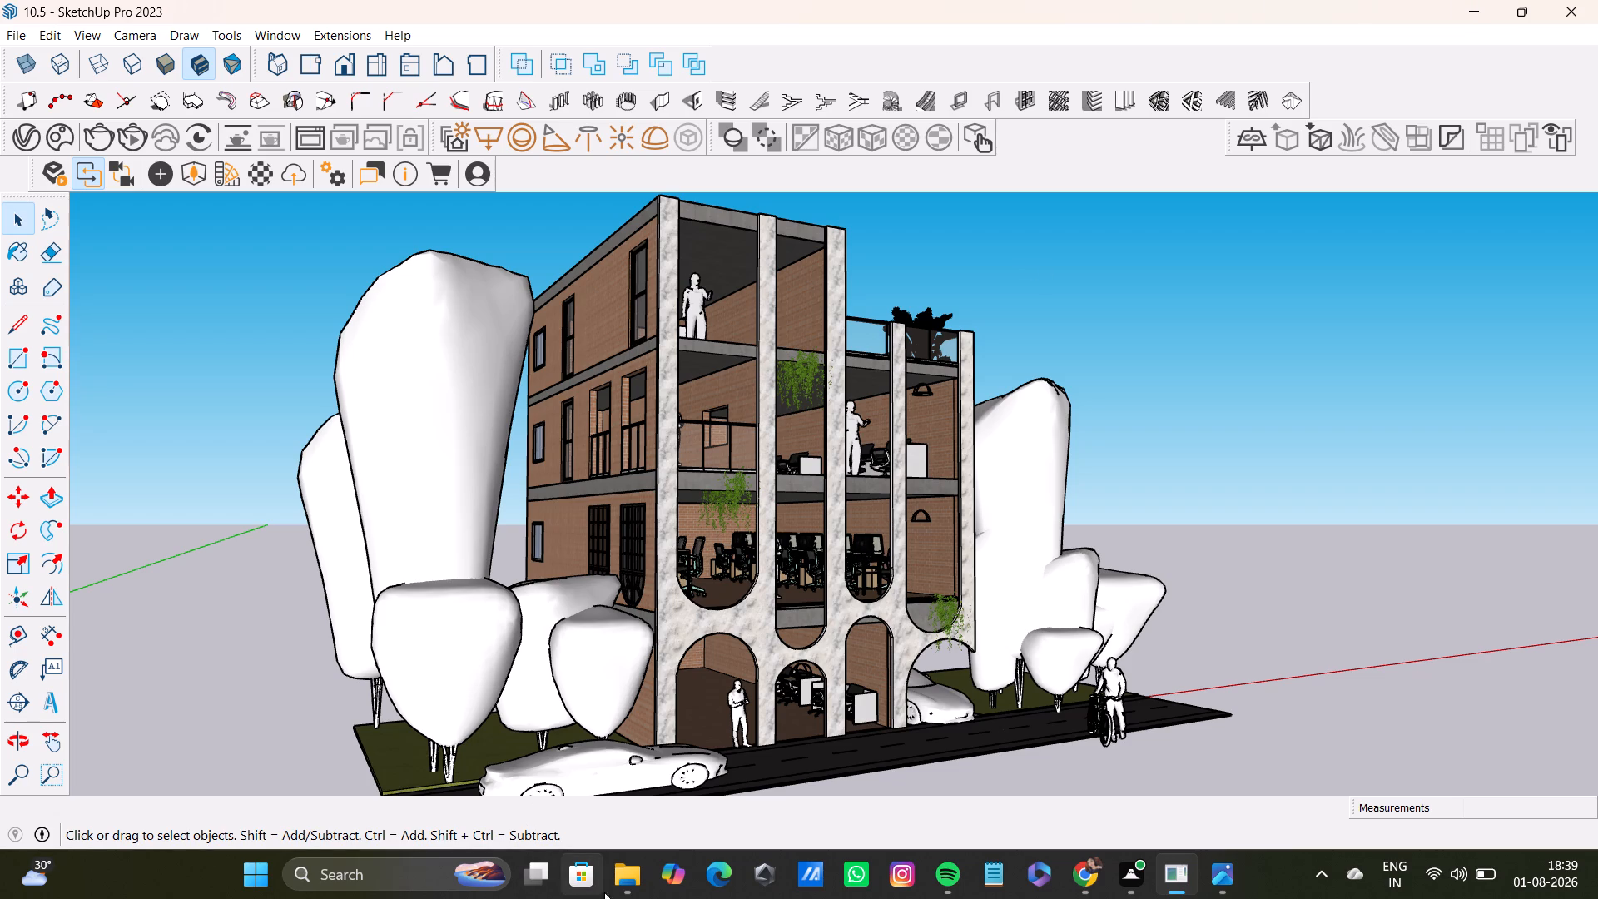
Look for the print output in File Explorer's Documents and recent files, open the recent 10.5 file, and return to the original model.
left_click(628, 889)
left_click(421, 767)
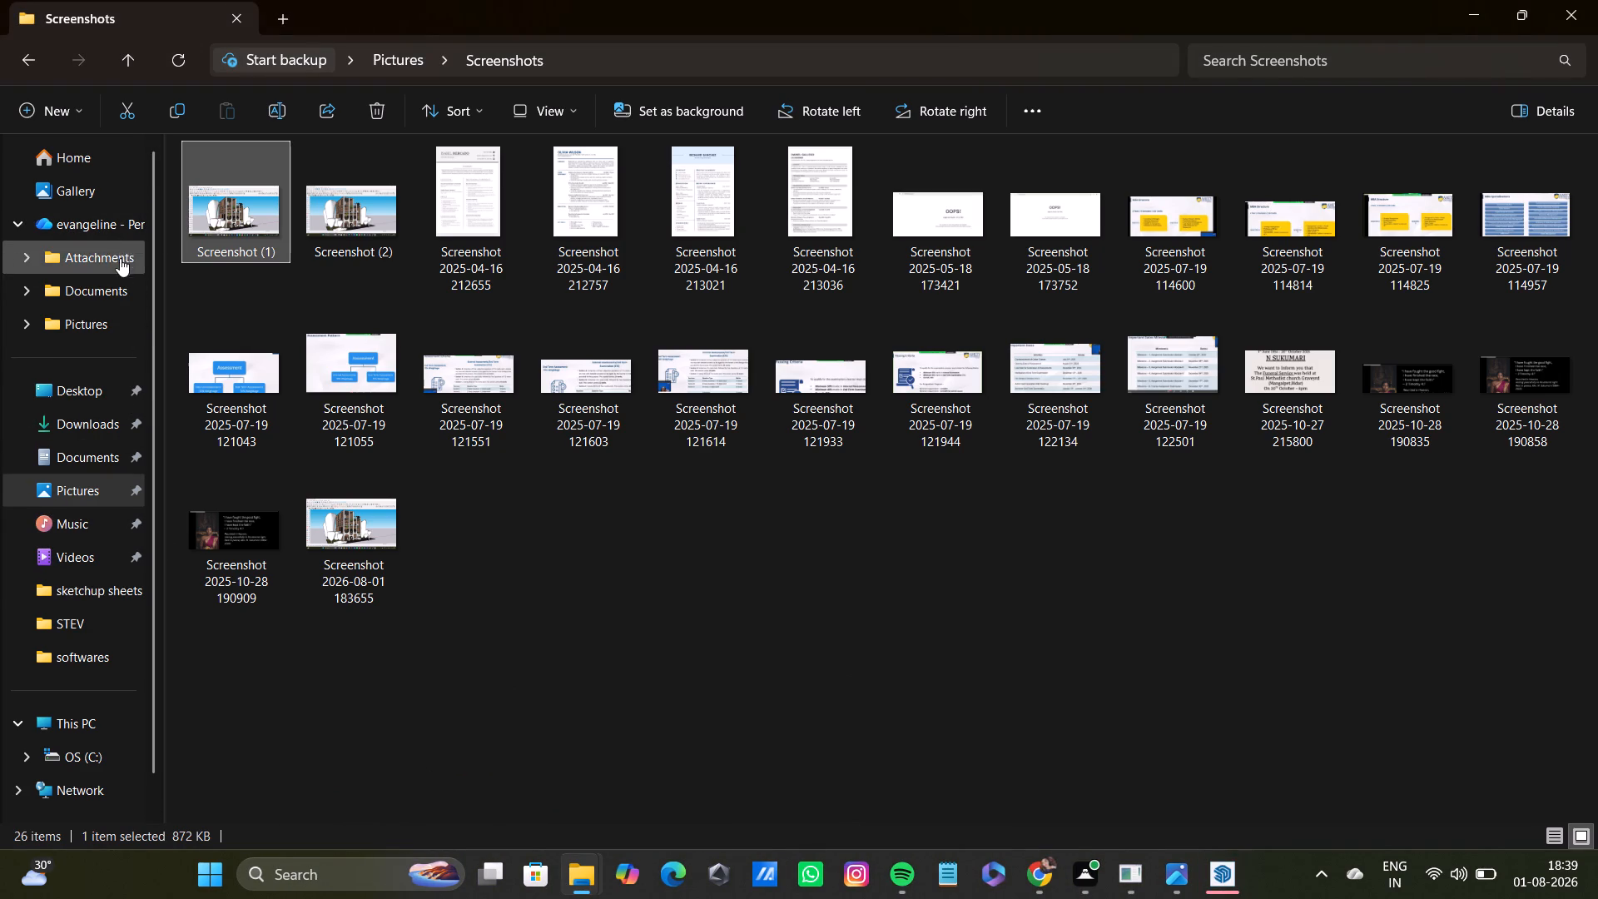
double_click(115, 280)
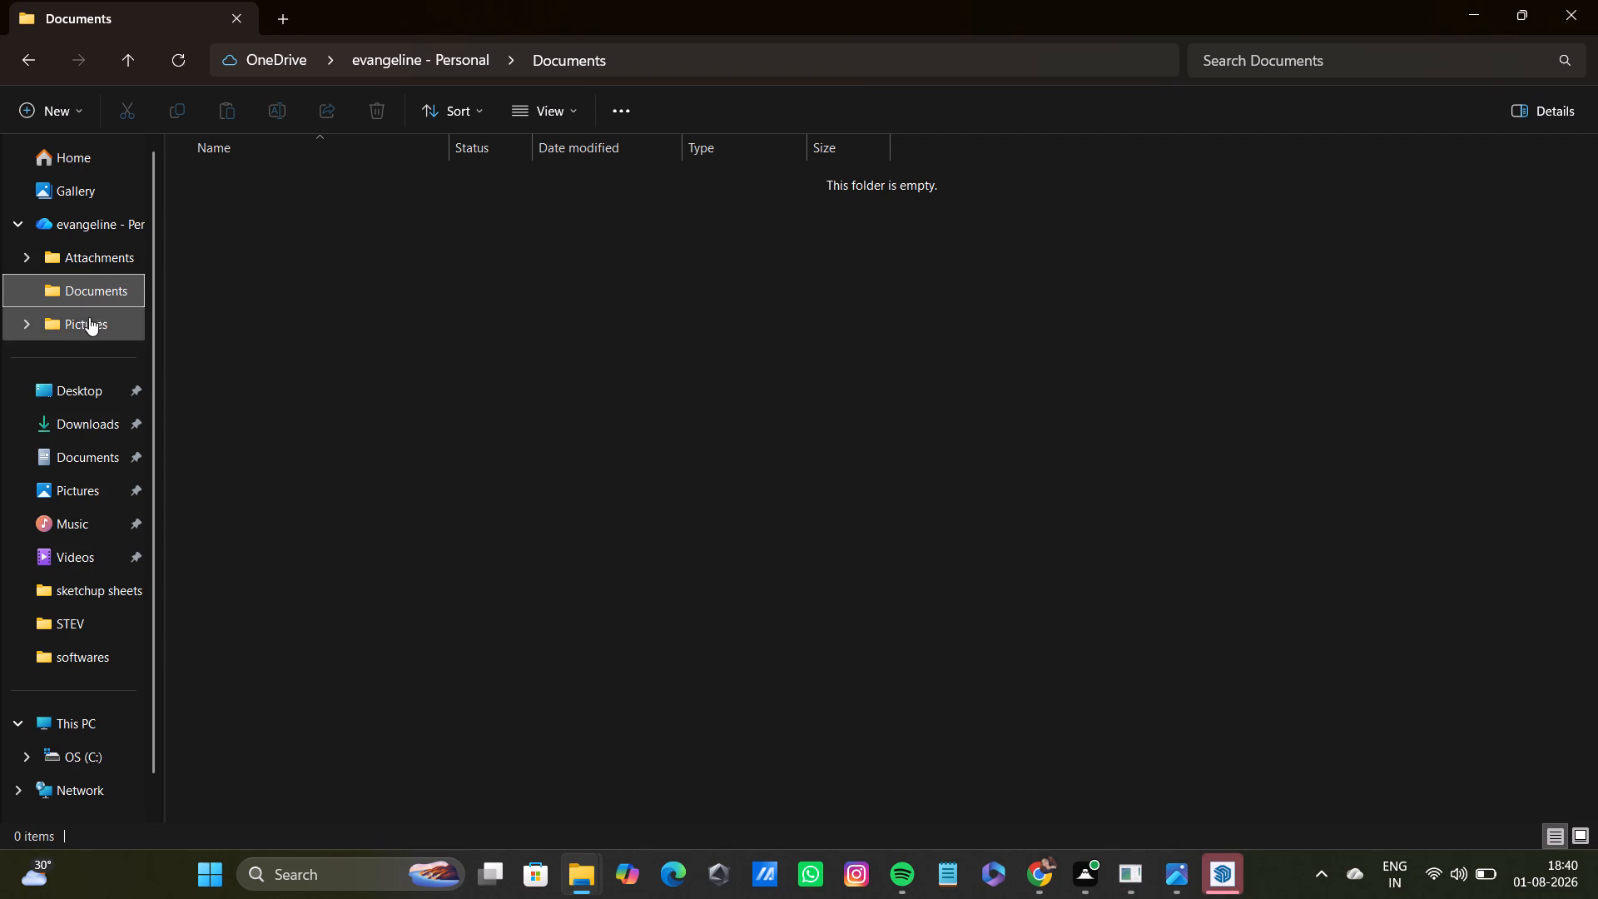
left_click(49, 147)
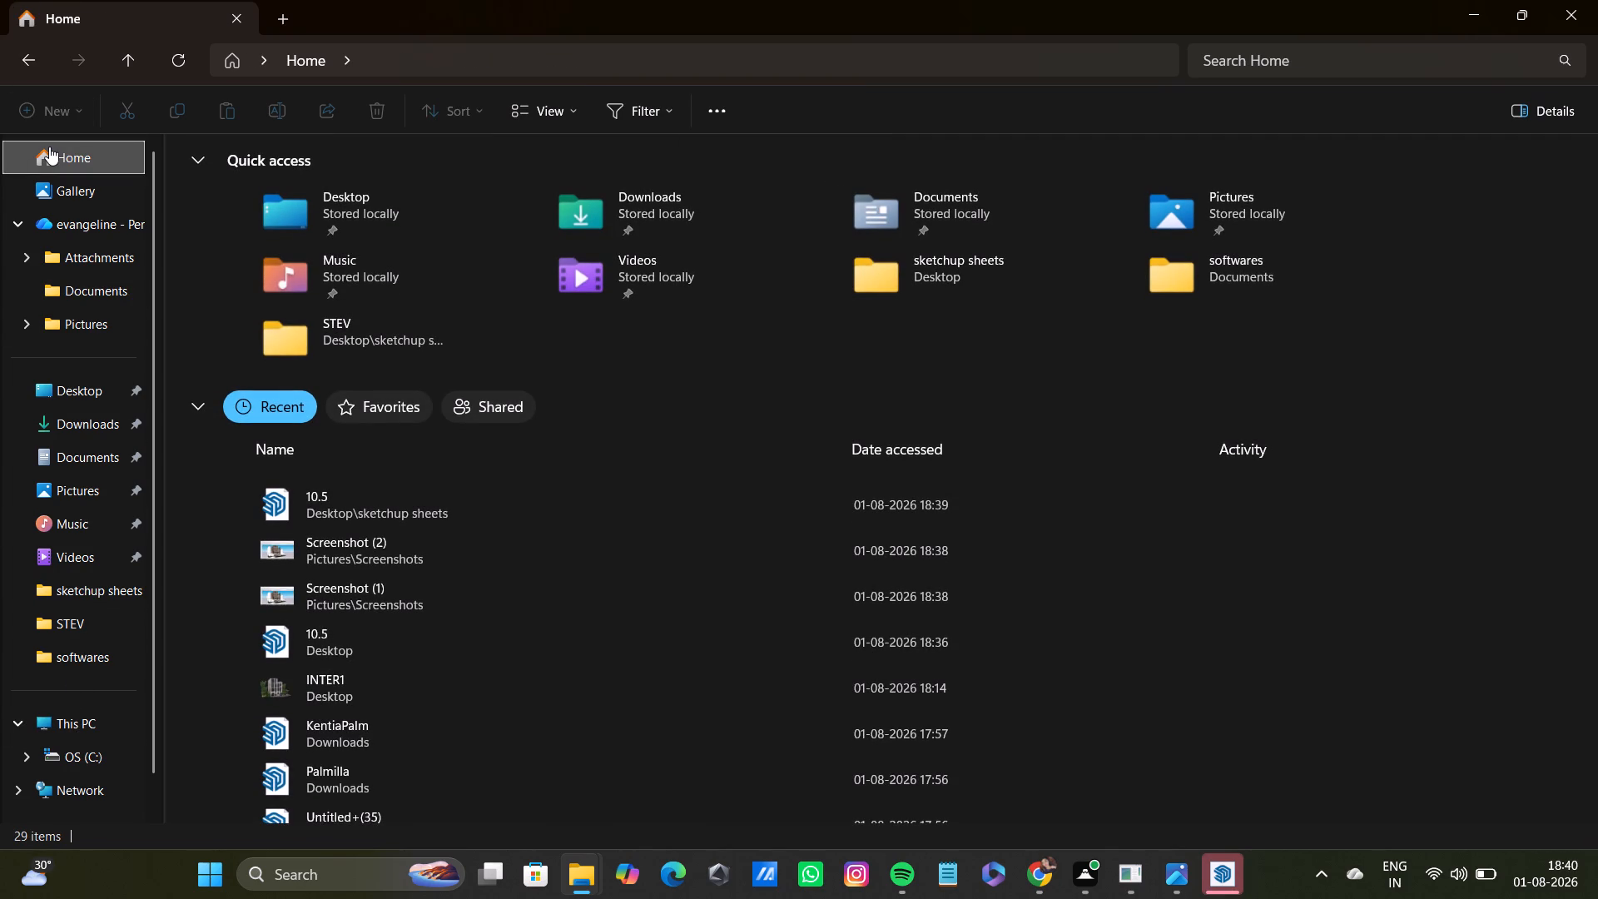
double_click(398, 518)
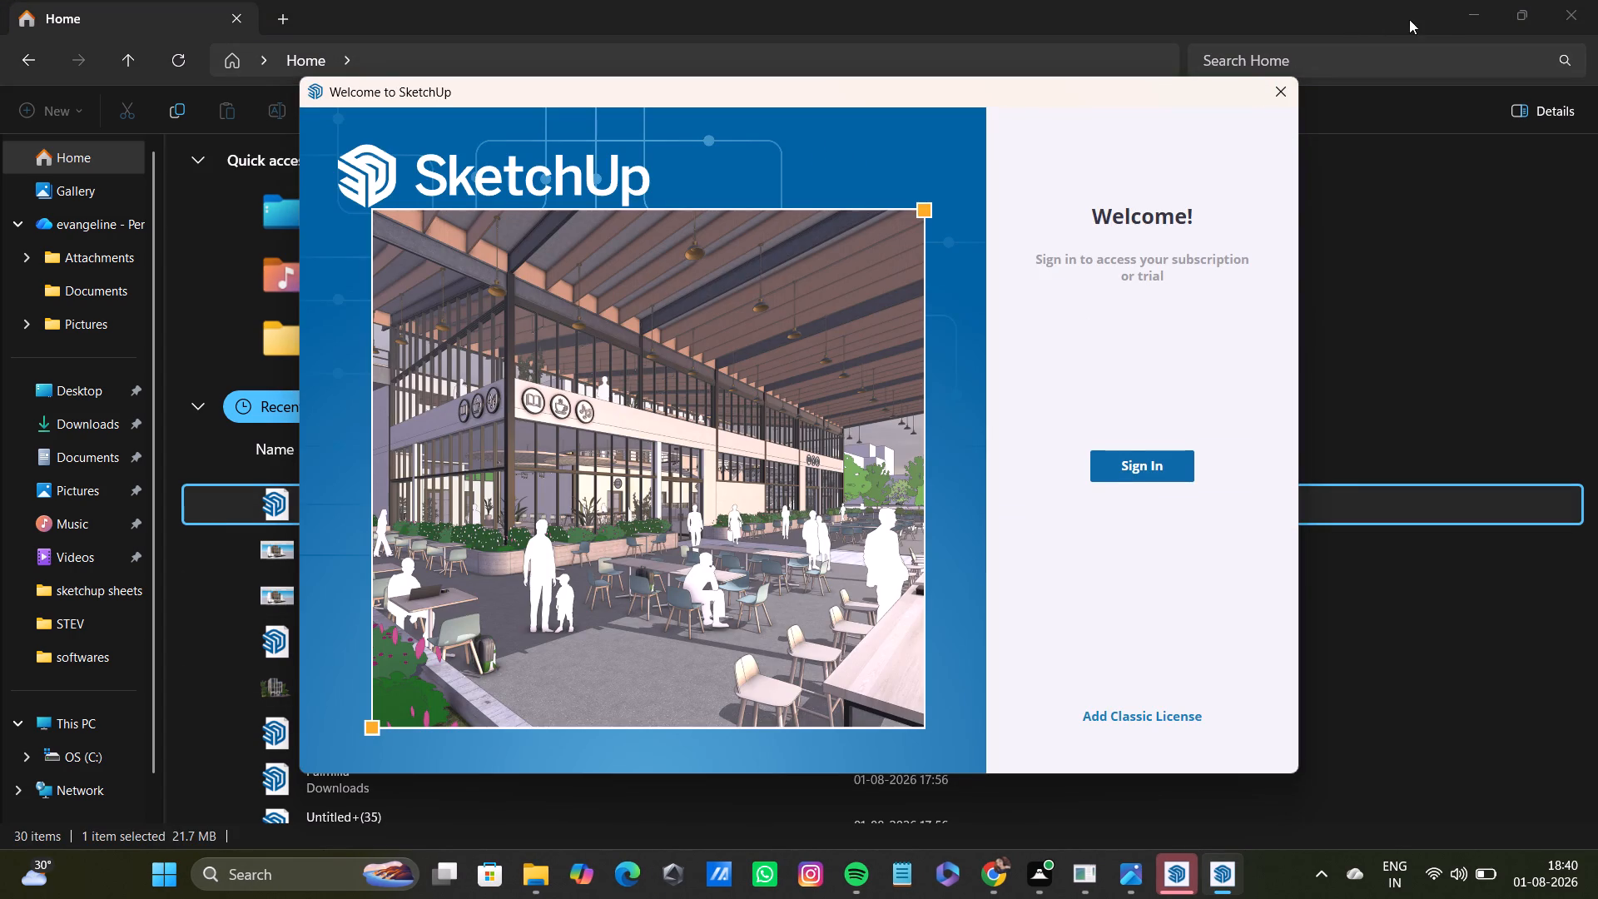
left_click(1452, 16)
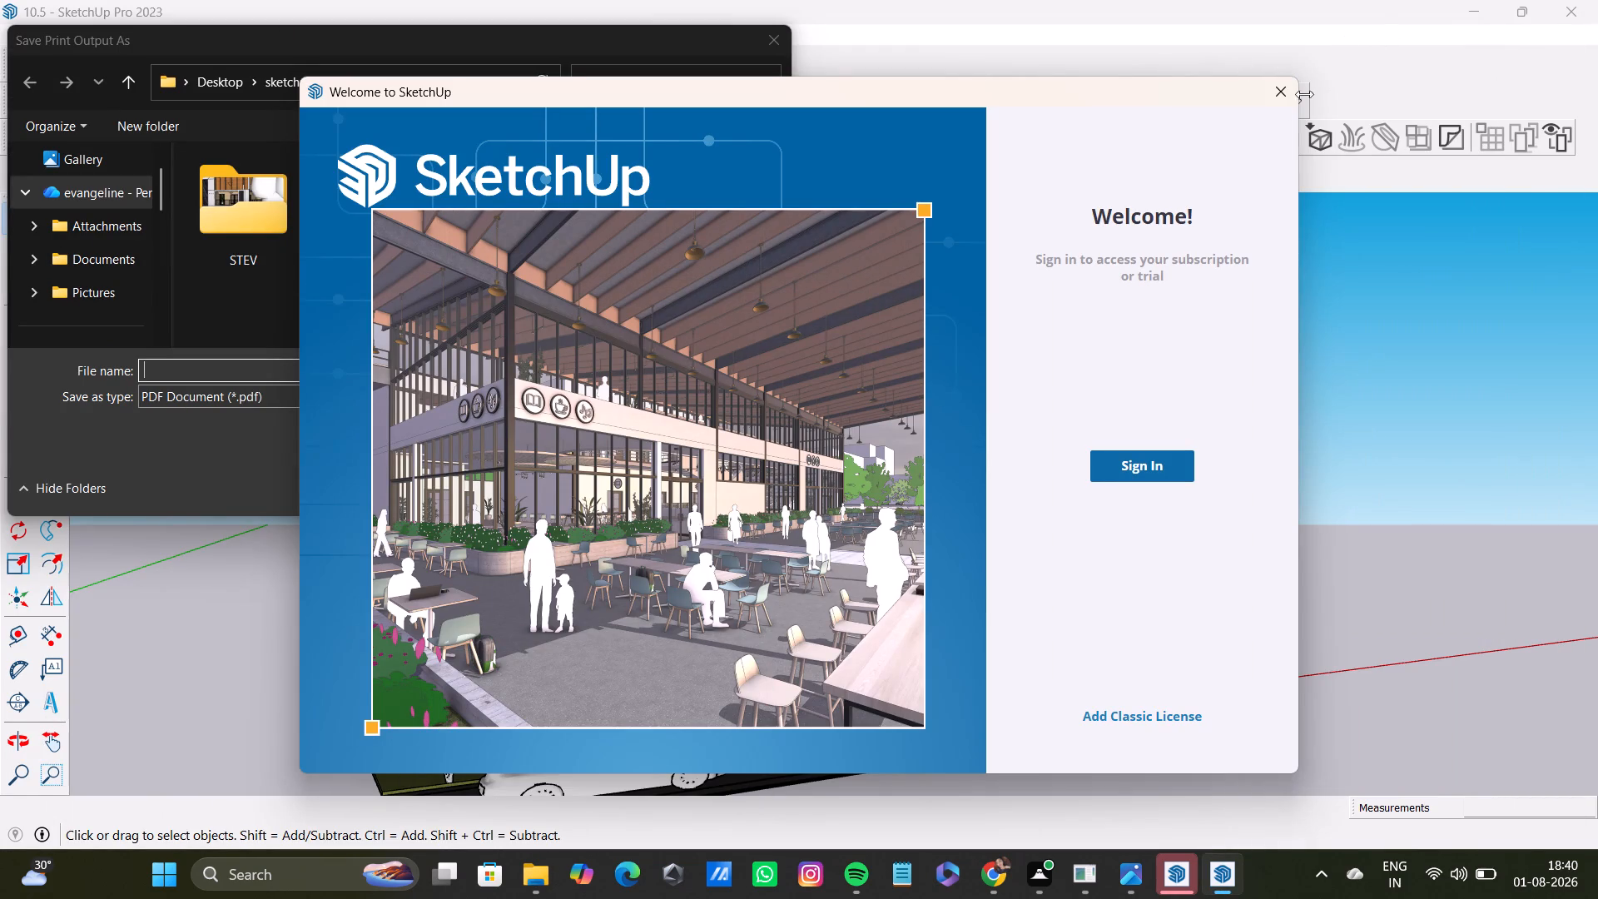
left_click(1259, 8)
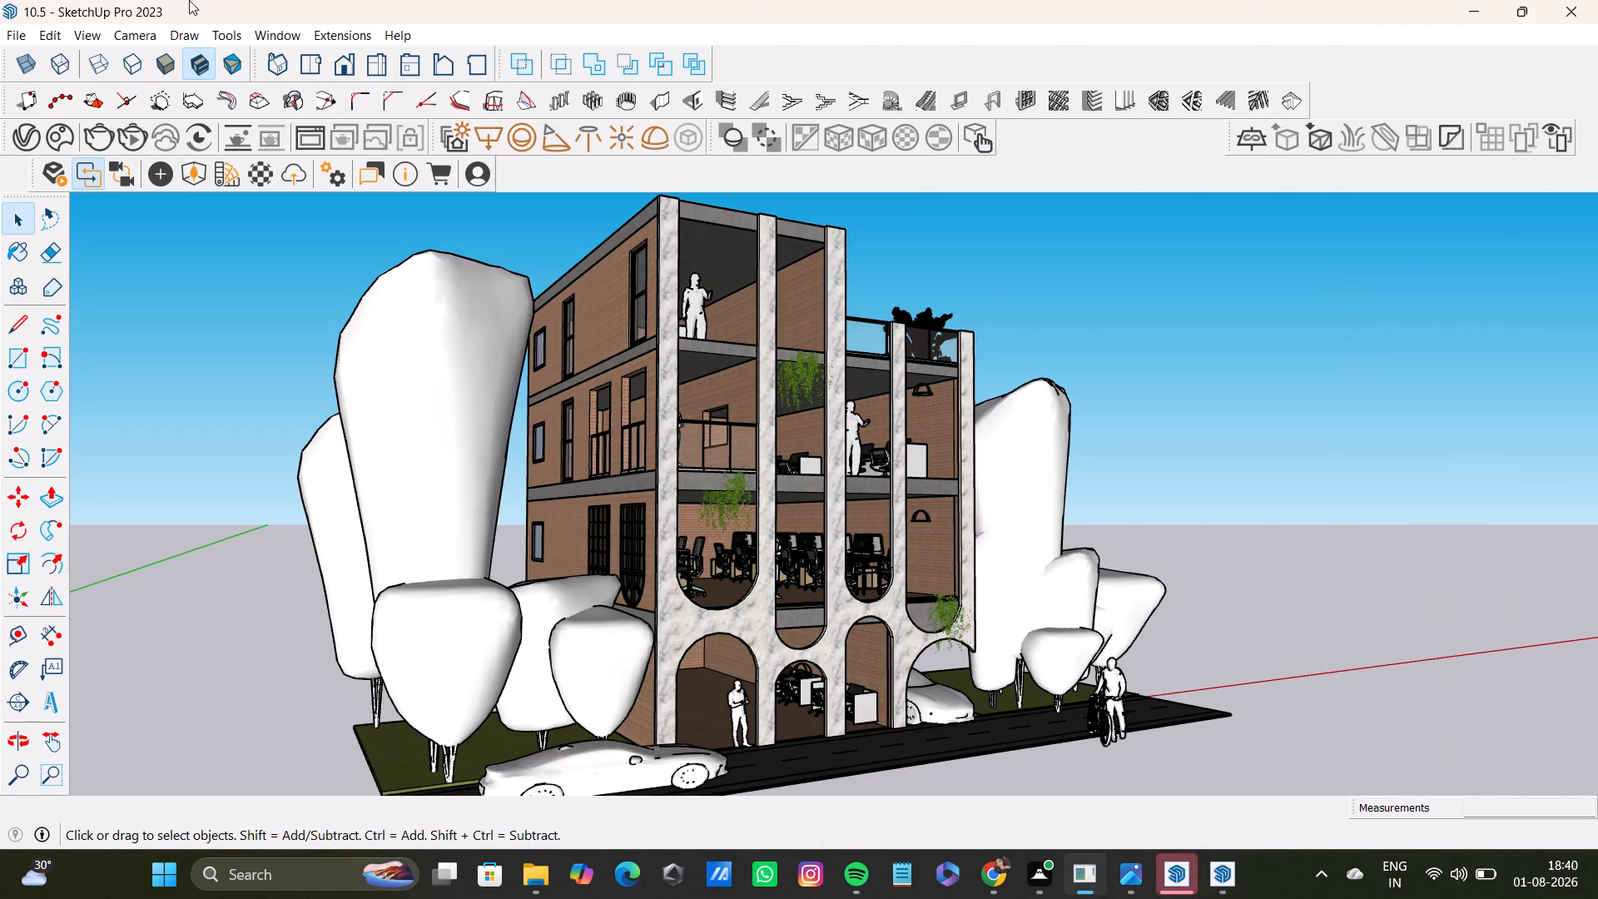
Preview the current view and print it to PDF, saving it as INTER ELEVTION in the Desktop's sketchup sheets folder.
left_click(17, 34)
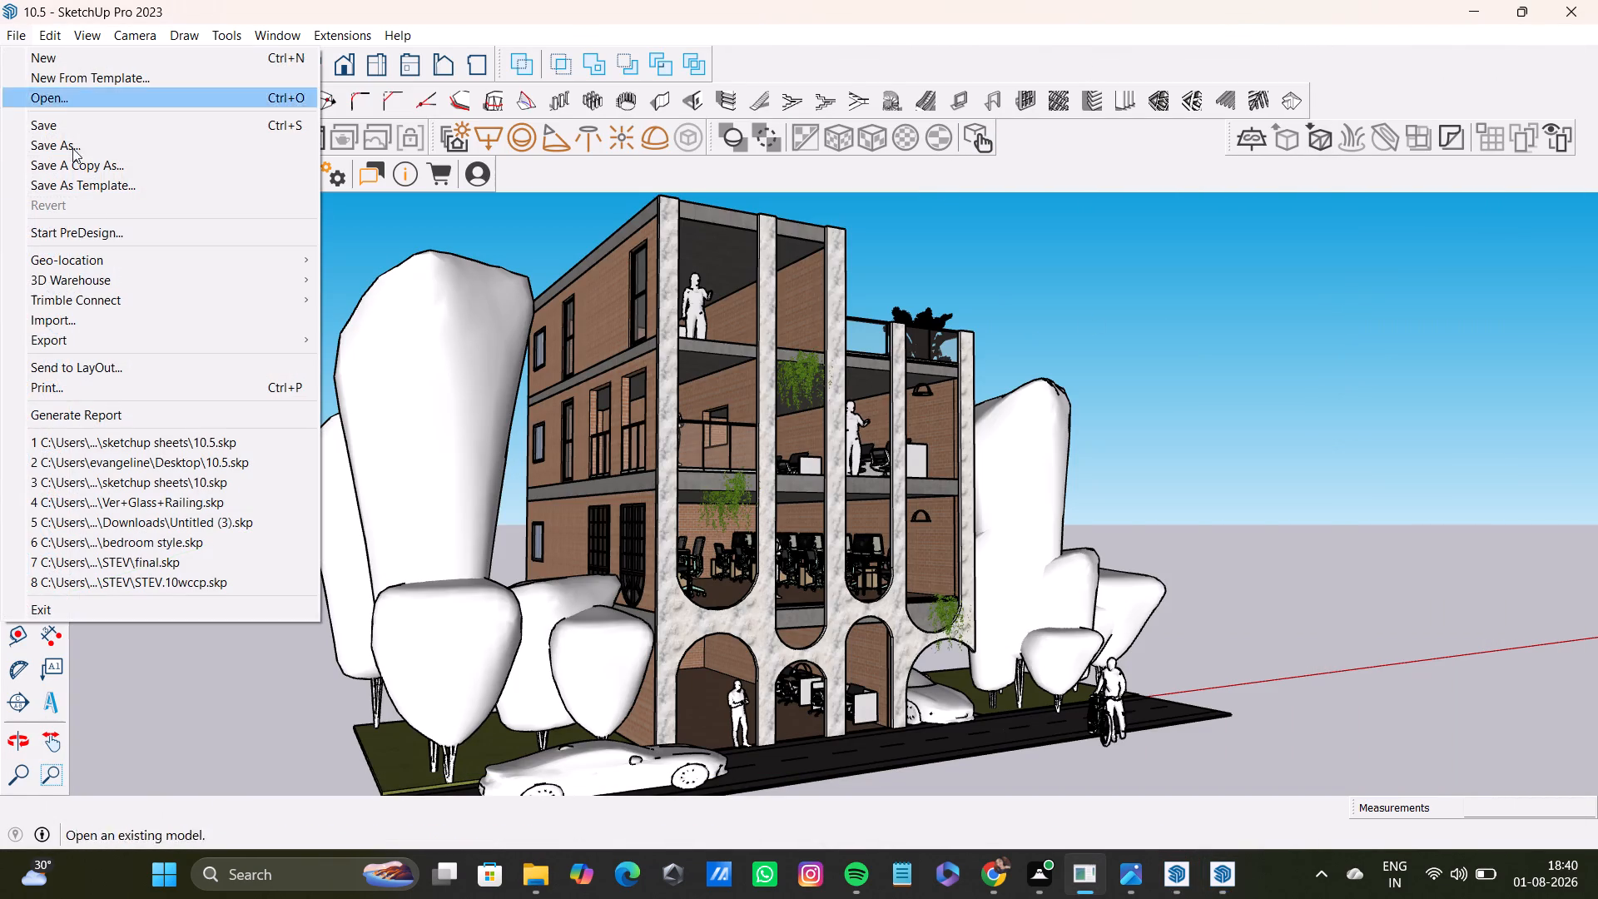
left_click(86, 380)
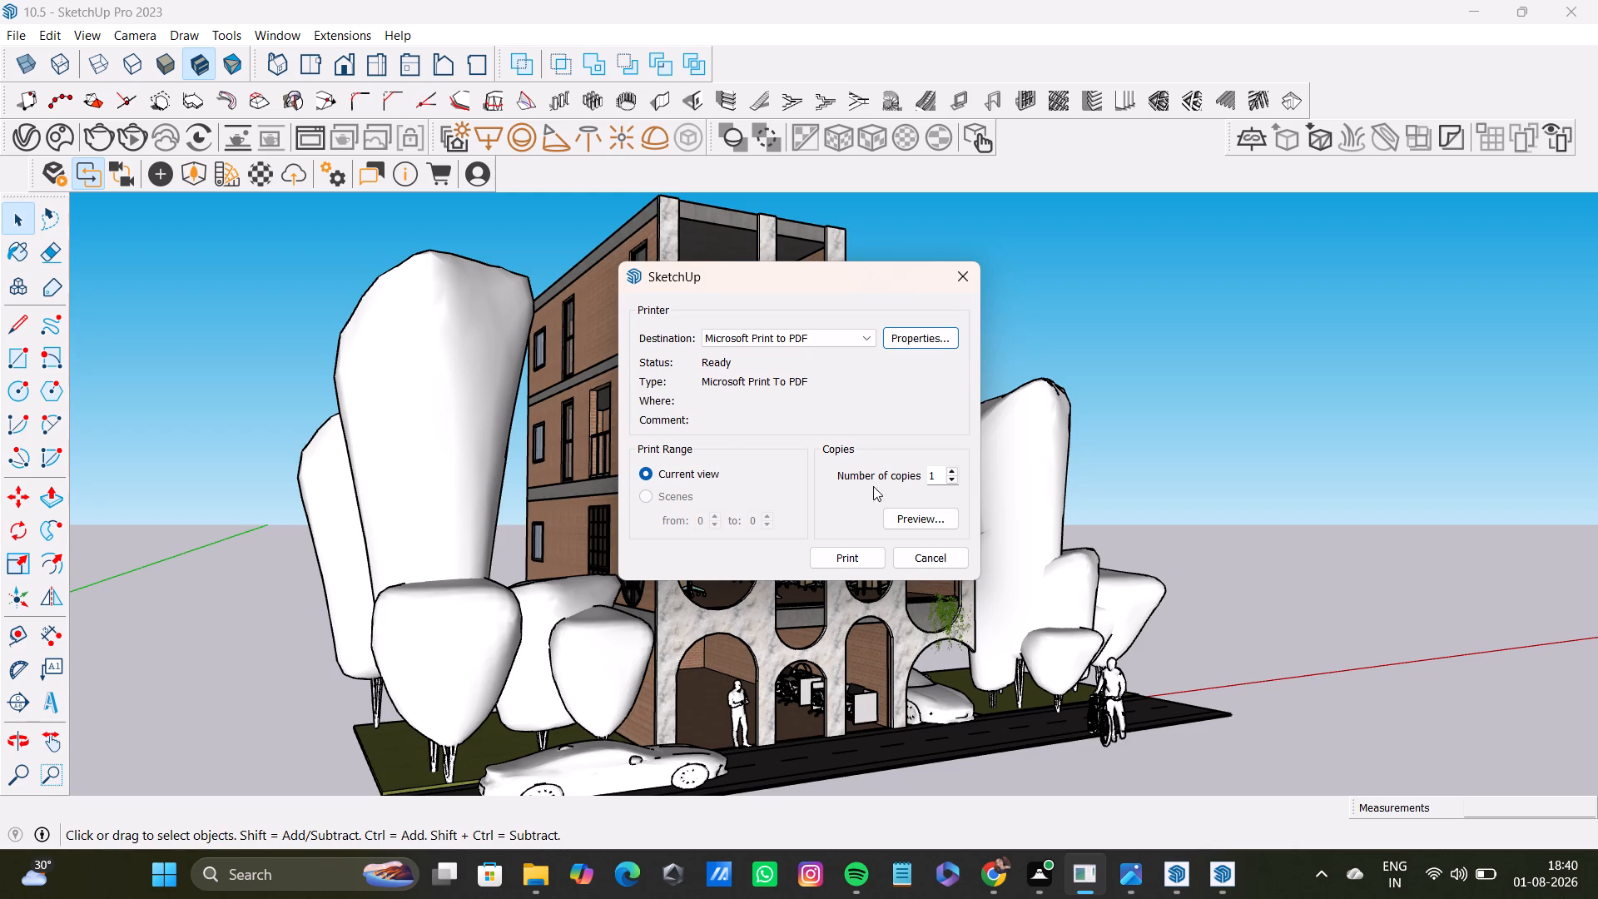
left_click(925, 514)
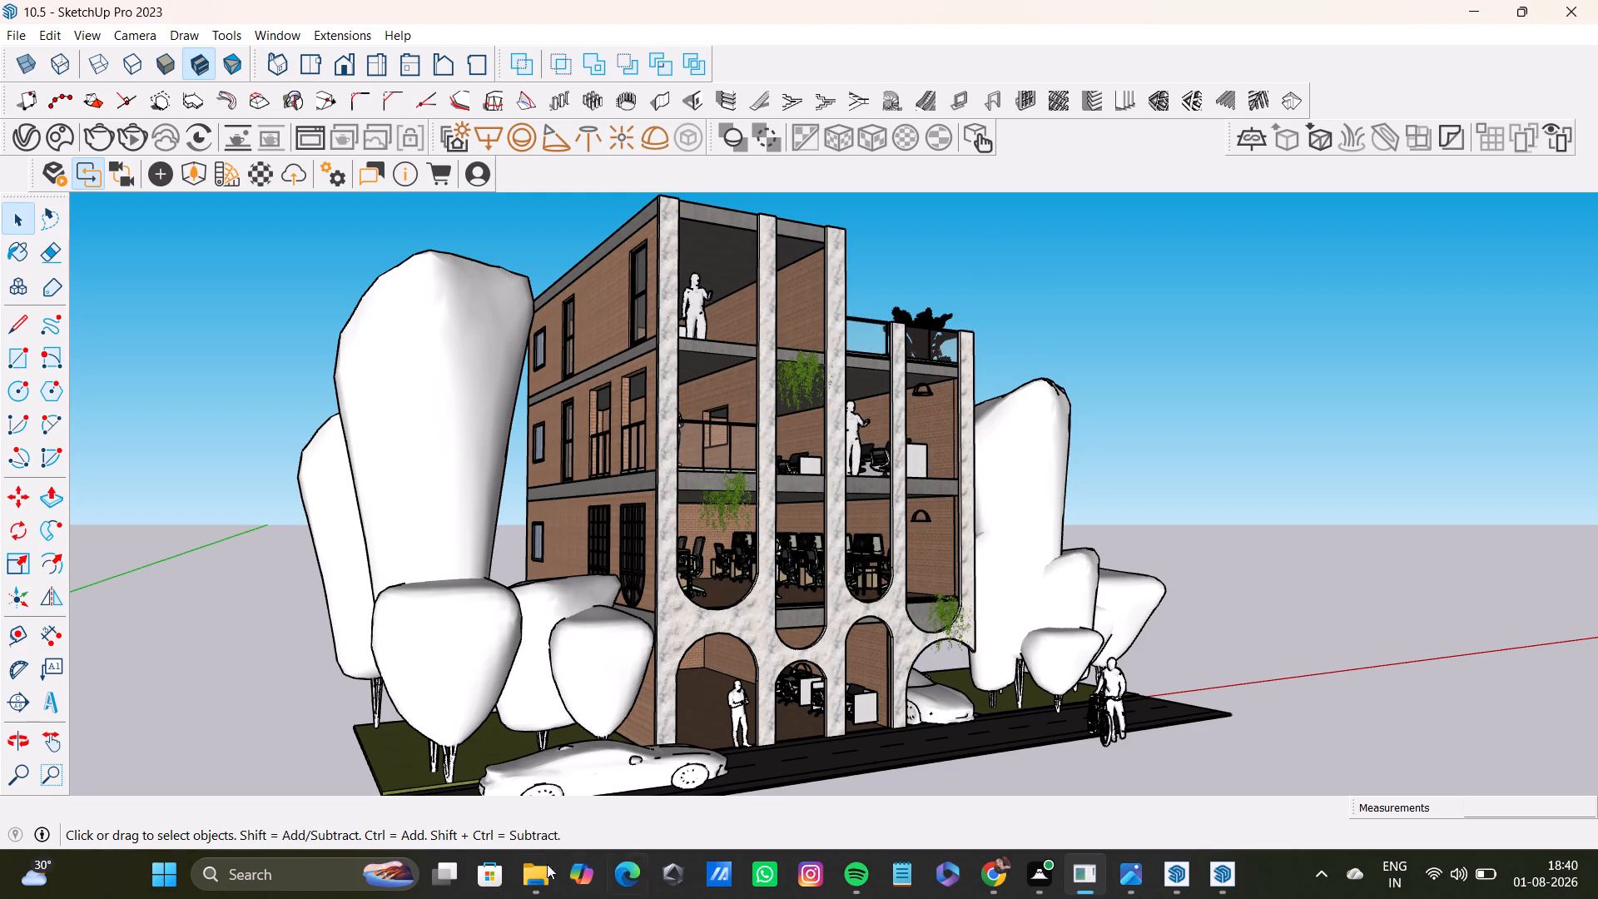
left_click(1240, 468)
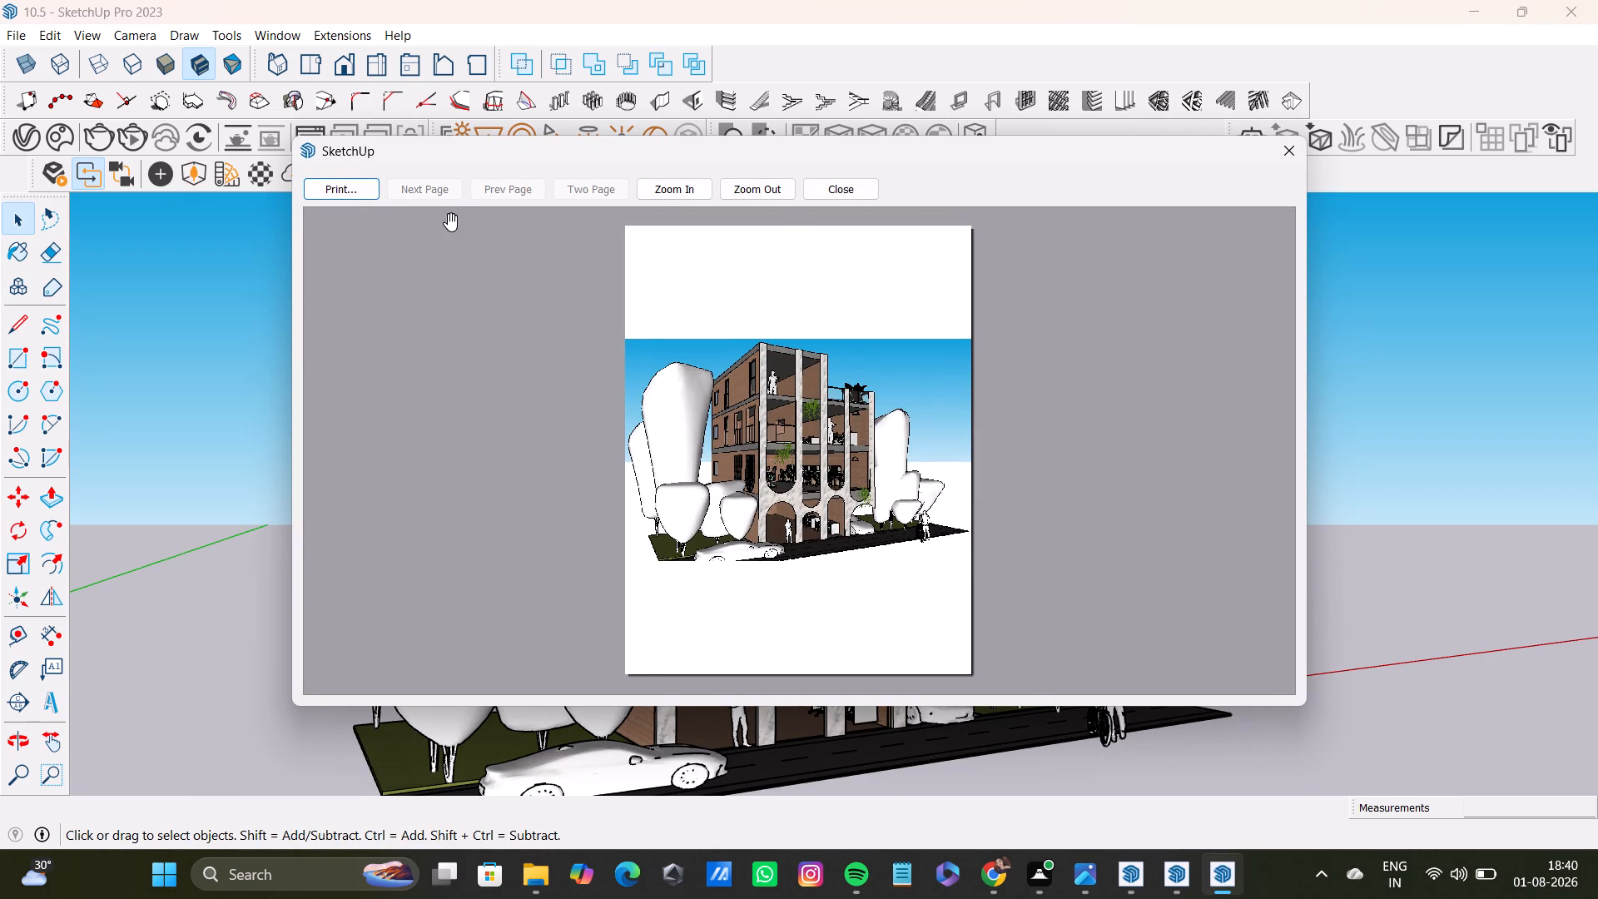
left_click(330, 187)
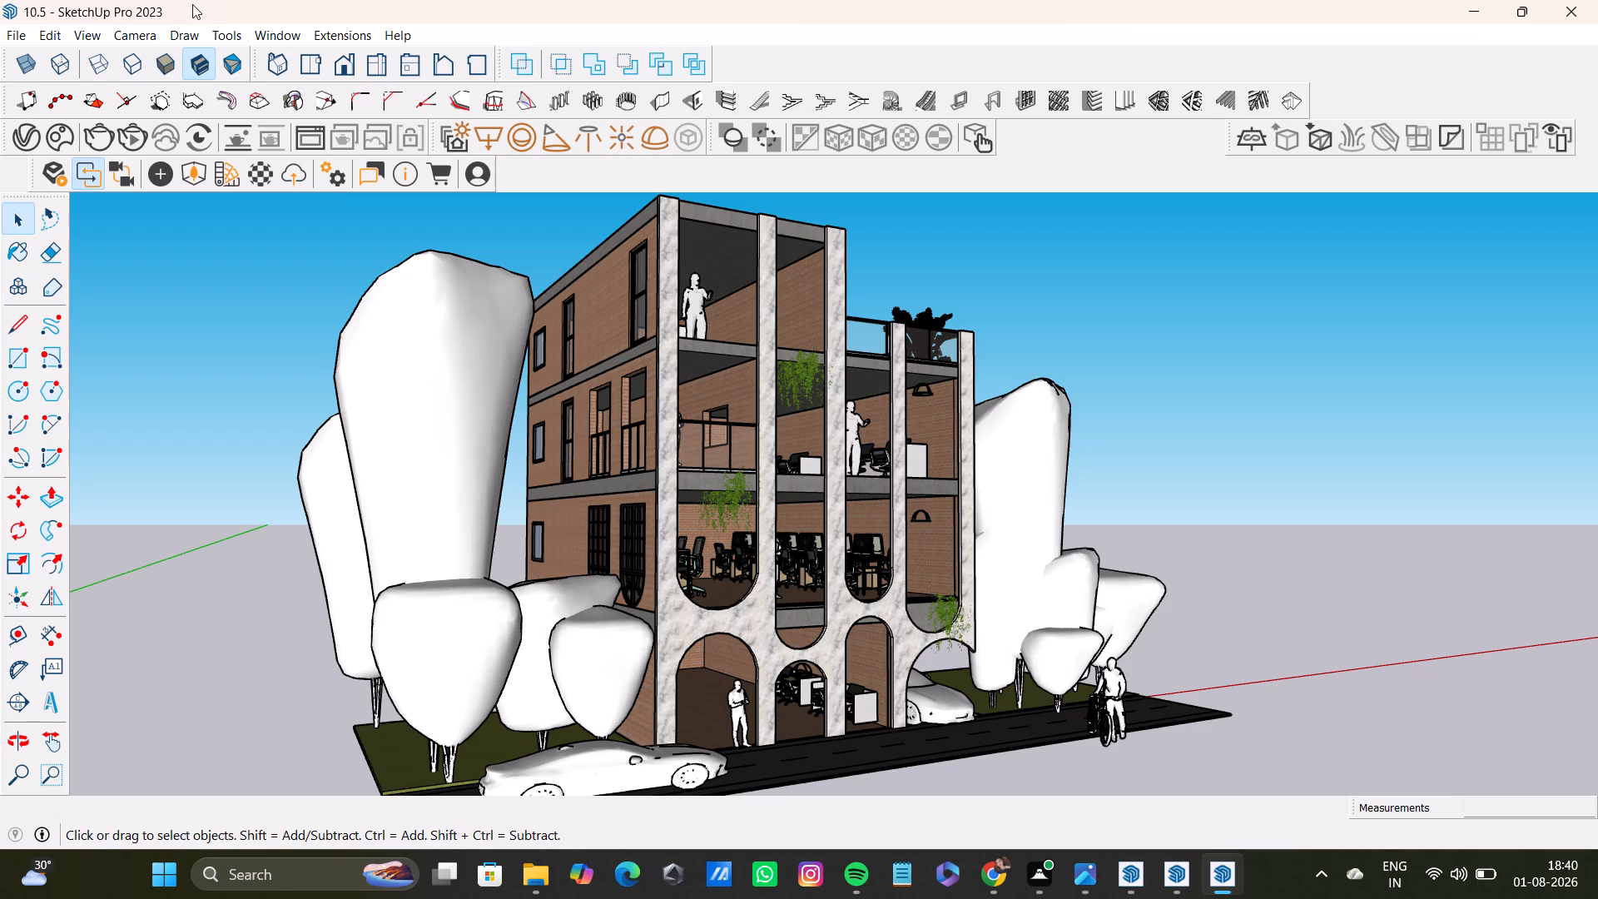
left_click(20, 33)
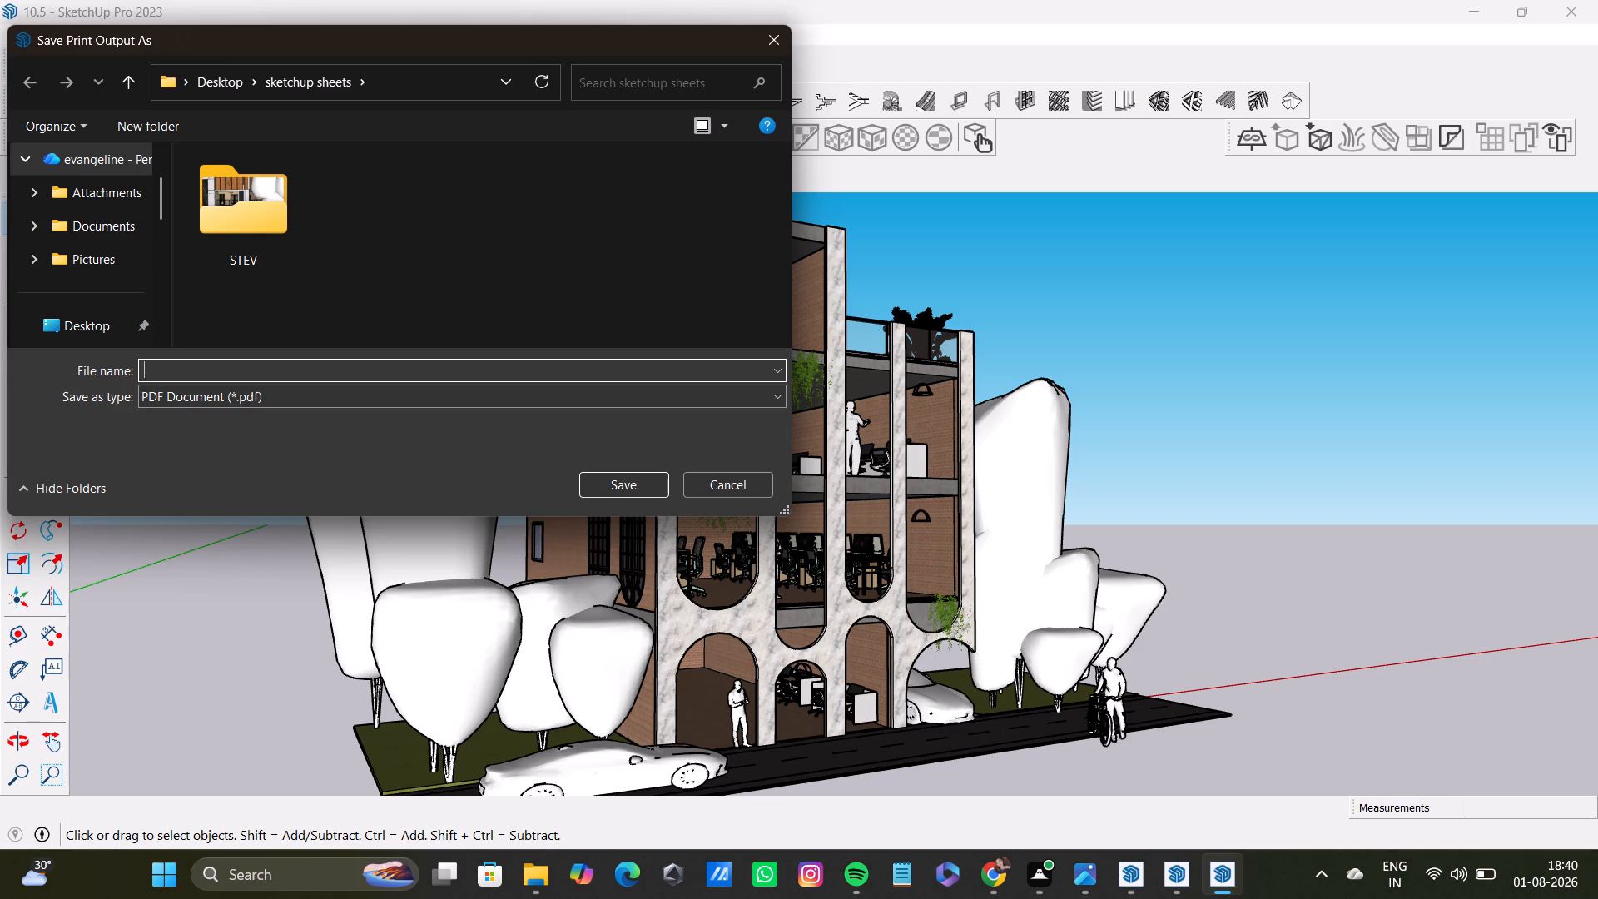
type("INTER")
key("space")
type("ELEVTION")
key("space")
key("Return")
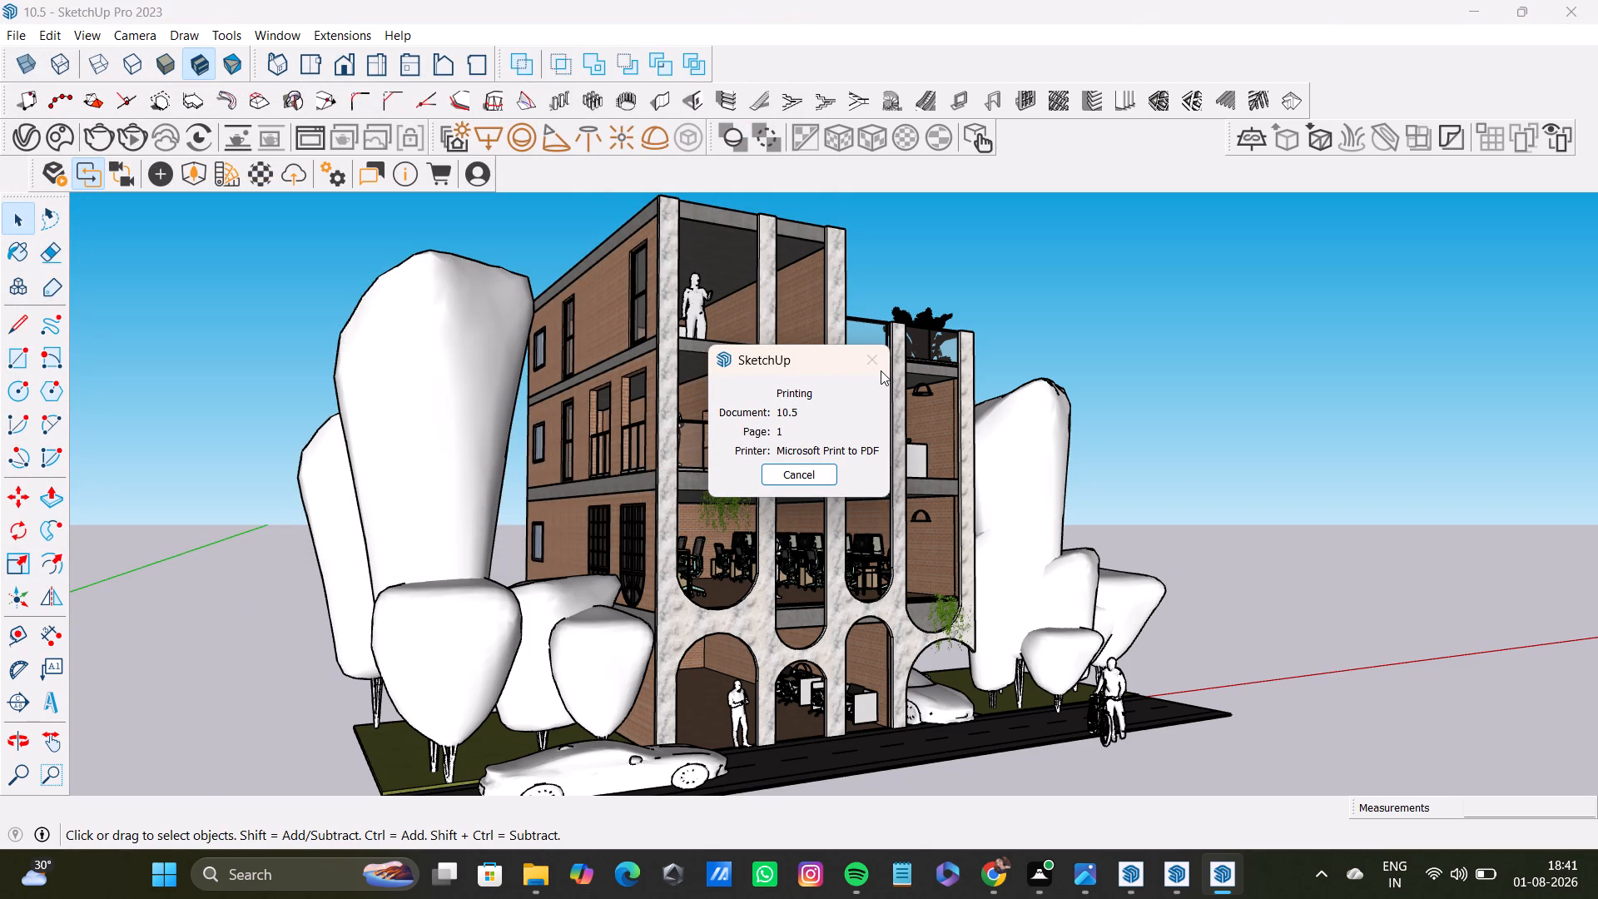
Check File Explorer's recent files for the INTER ELEVTION PDF and return to SketchUp.
left_click(548, 880)
left_click(404, 761)
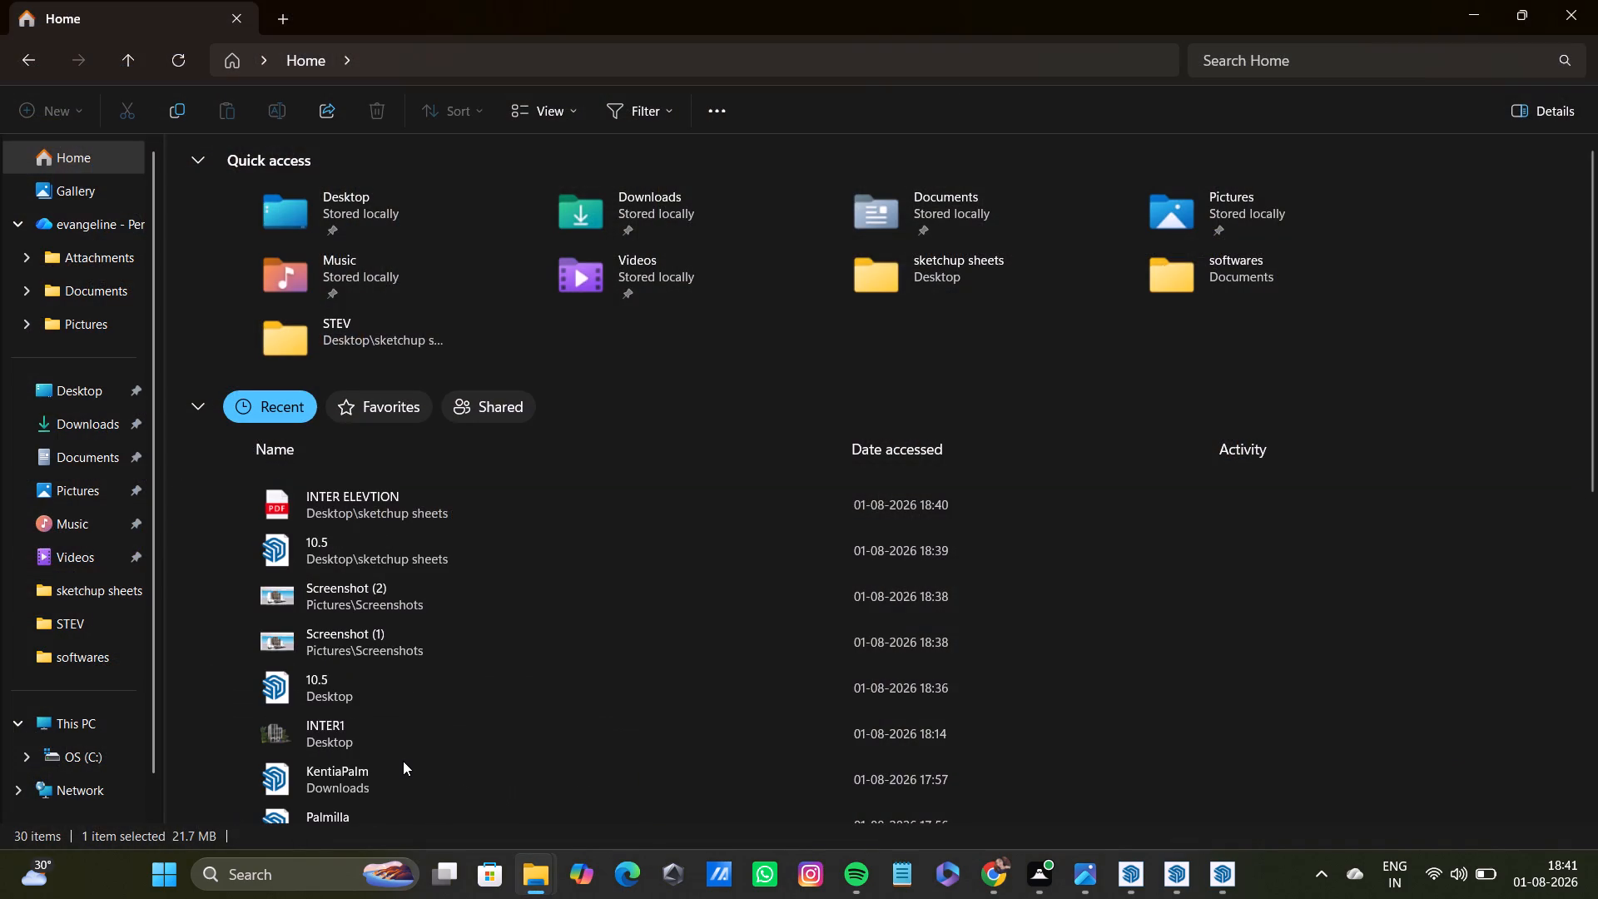
left_click(1466, 12)
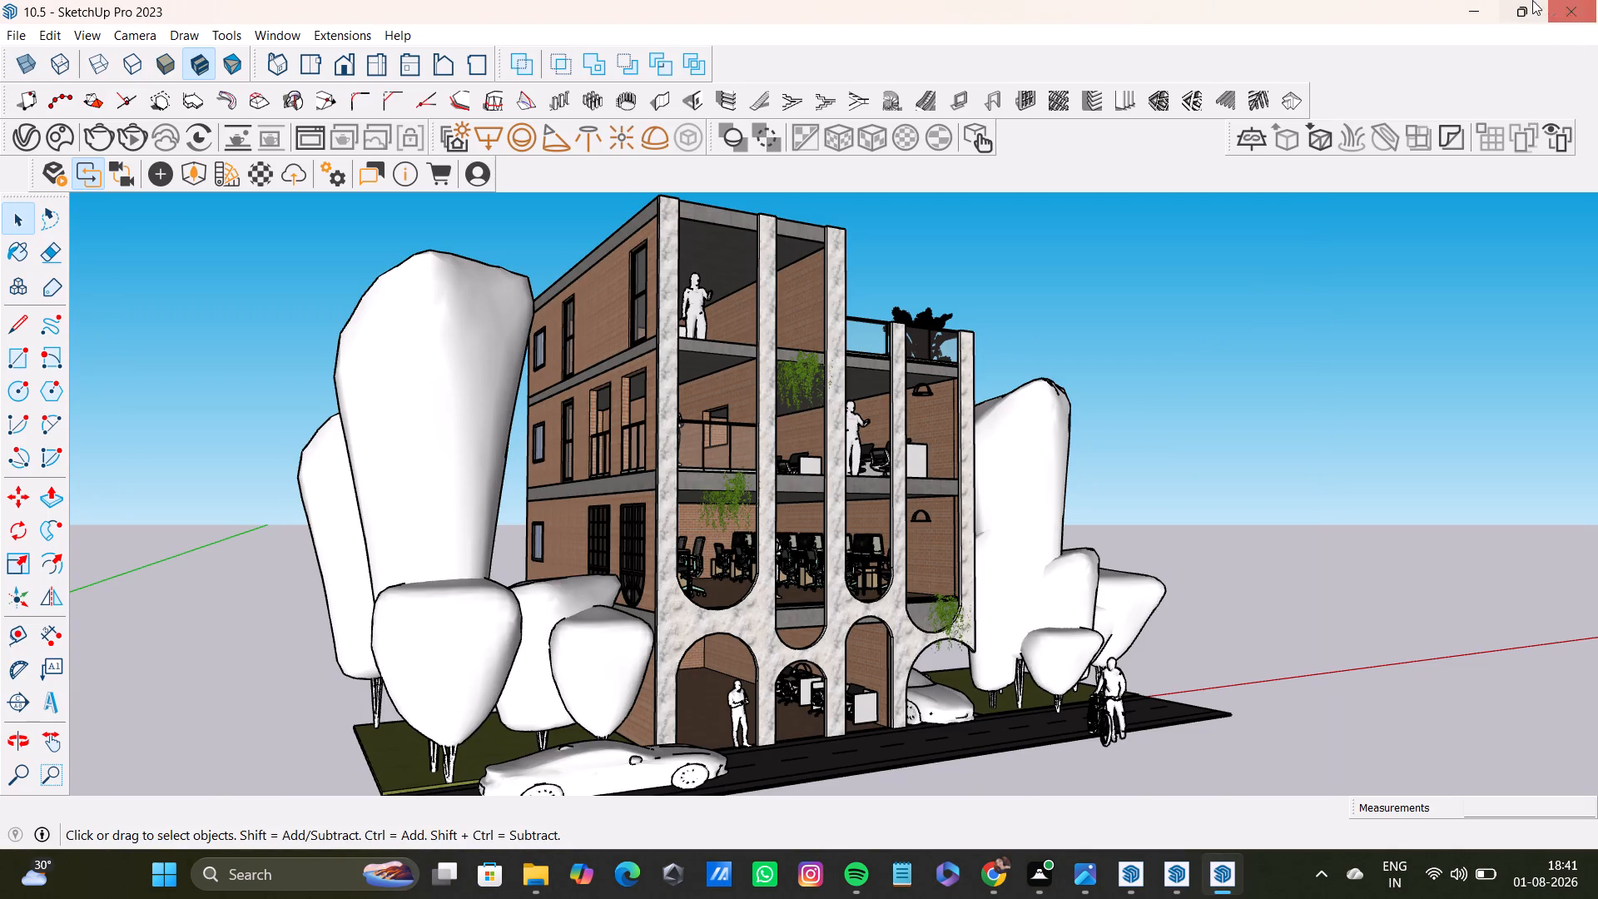
Minimize the model window and dismiss the leftover Save Print Output As dialog without saving.
left_click(1467, 15)
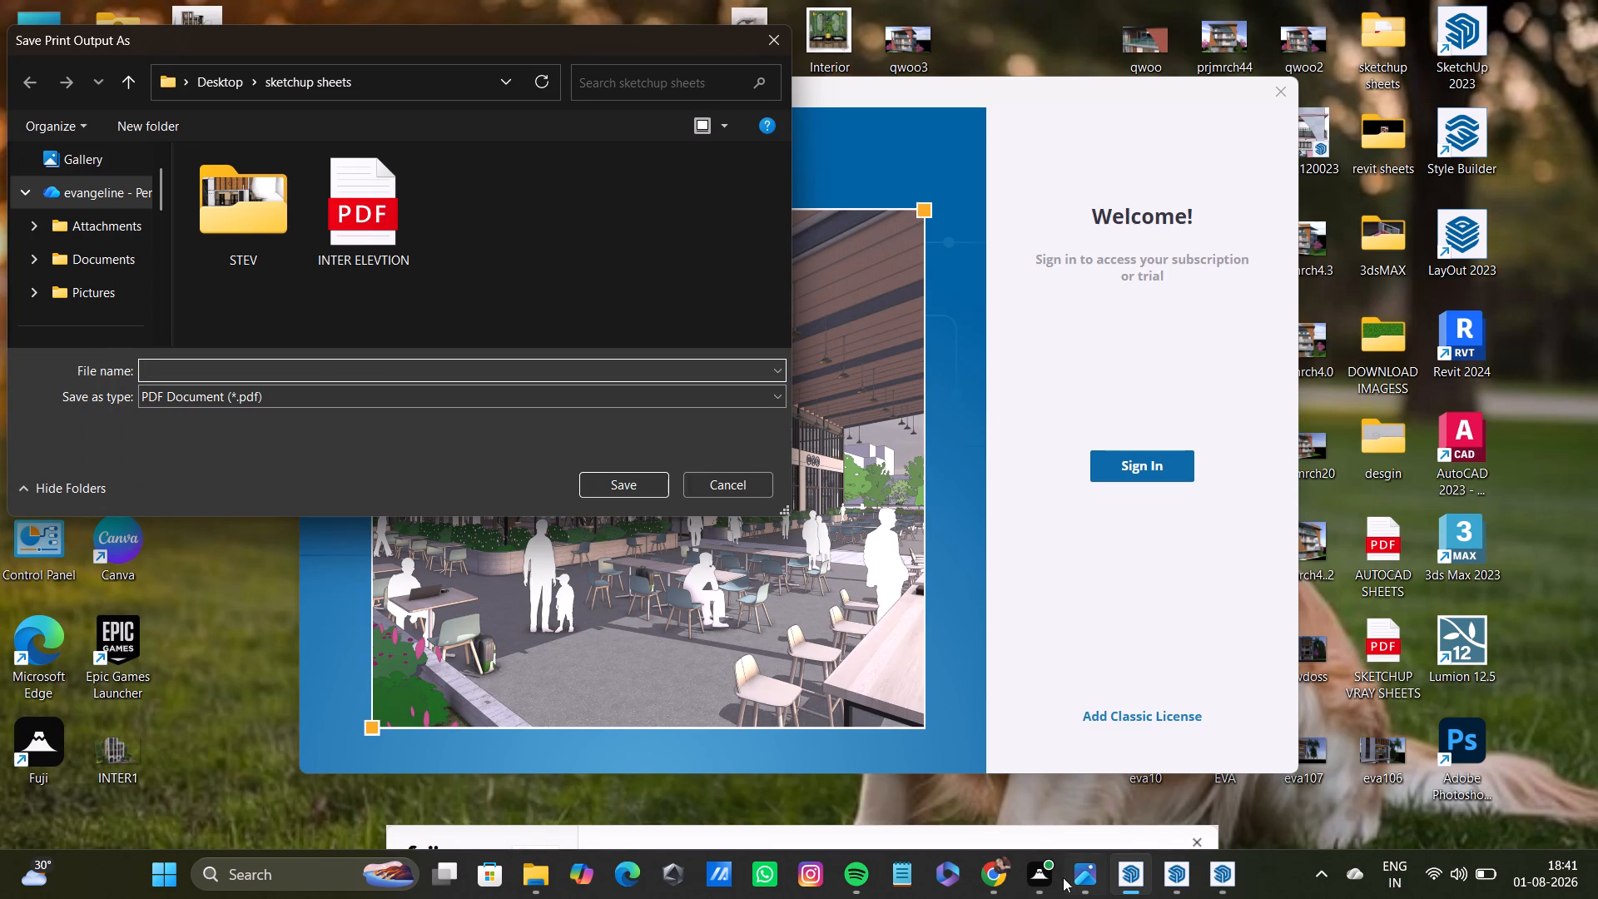
left_click(767, 45)
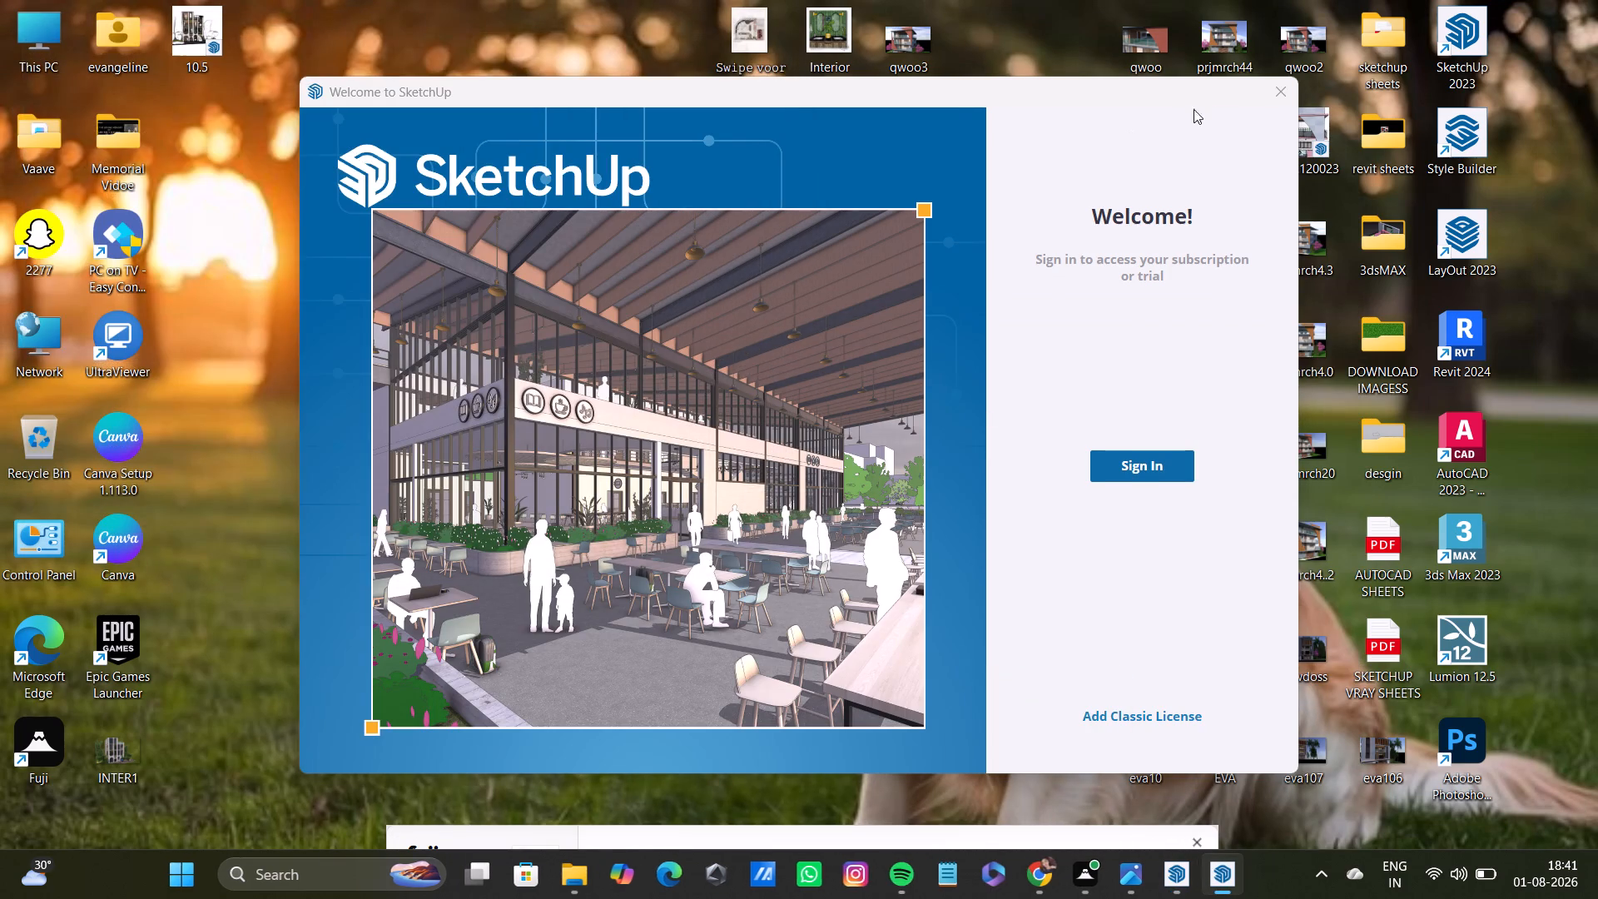